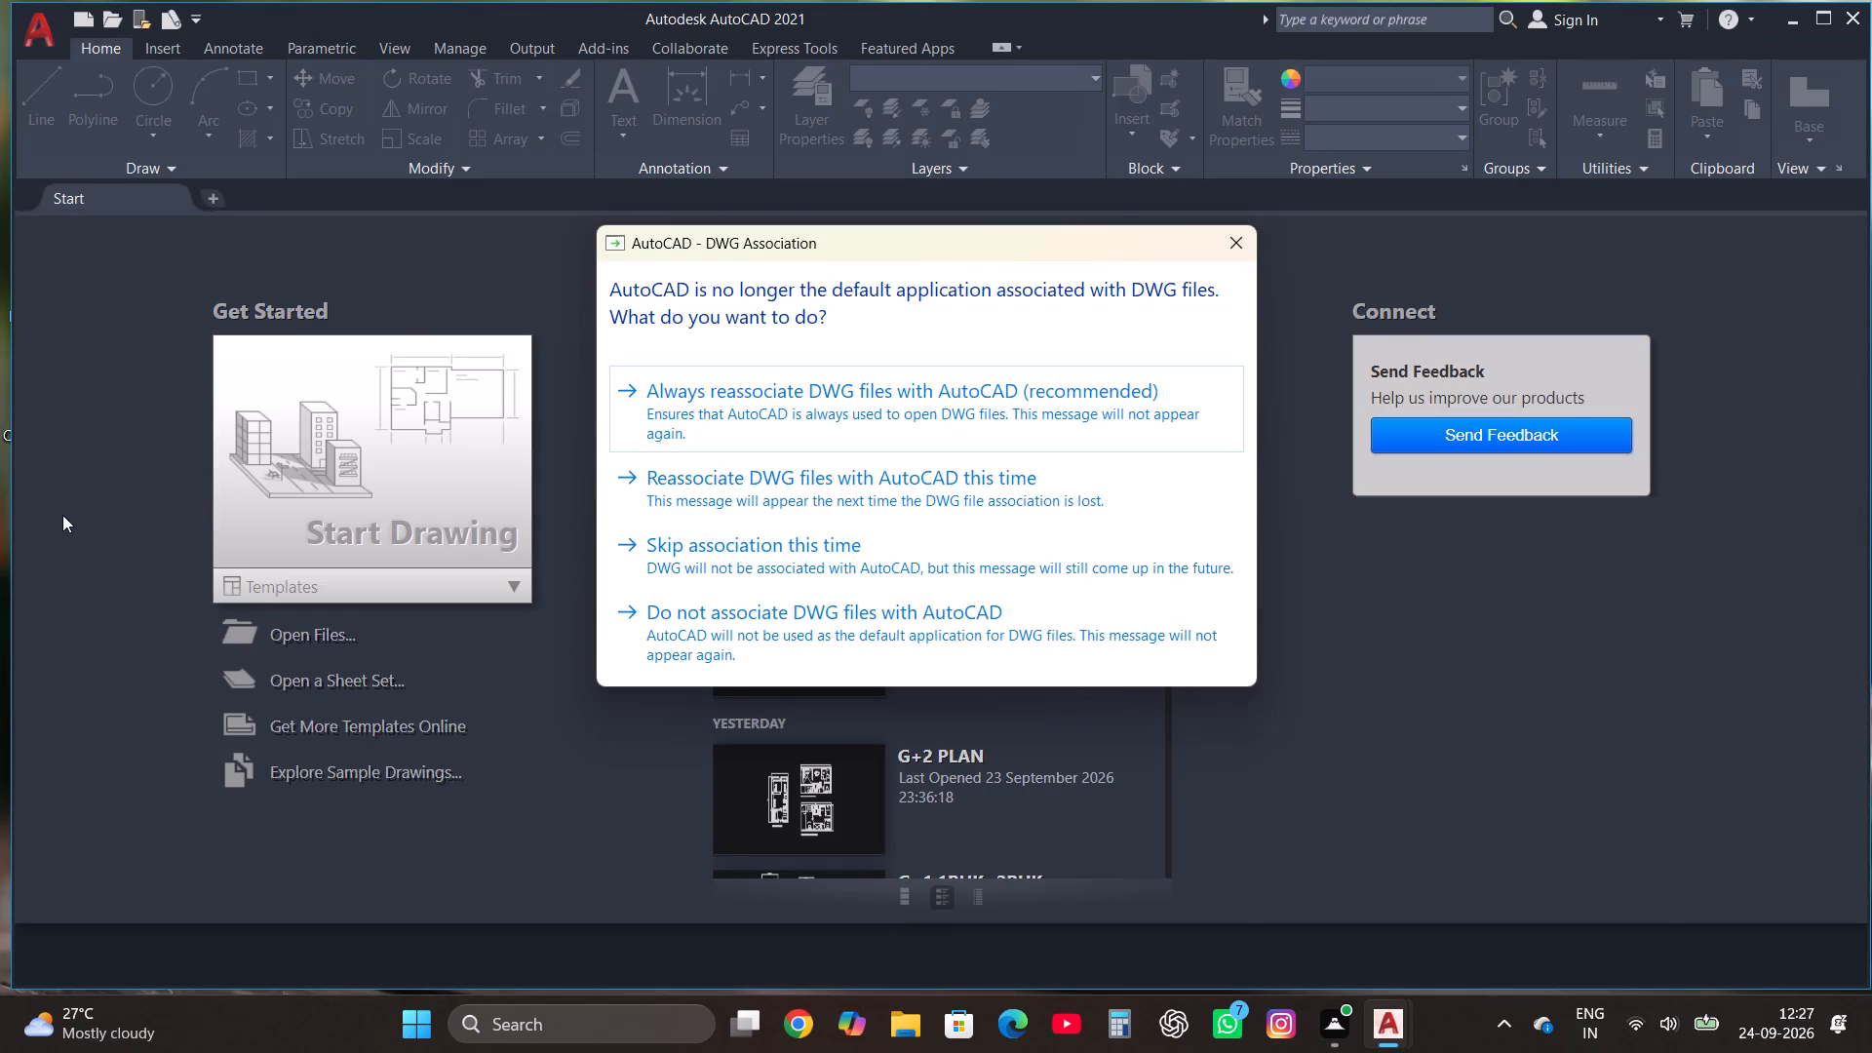
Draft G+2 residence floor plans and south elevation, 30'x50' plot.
Dismiss the DWG association prompt and start a new blank drawing.
left_click(1249, 242)
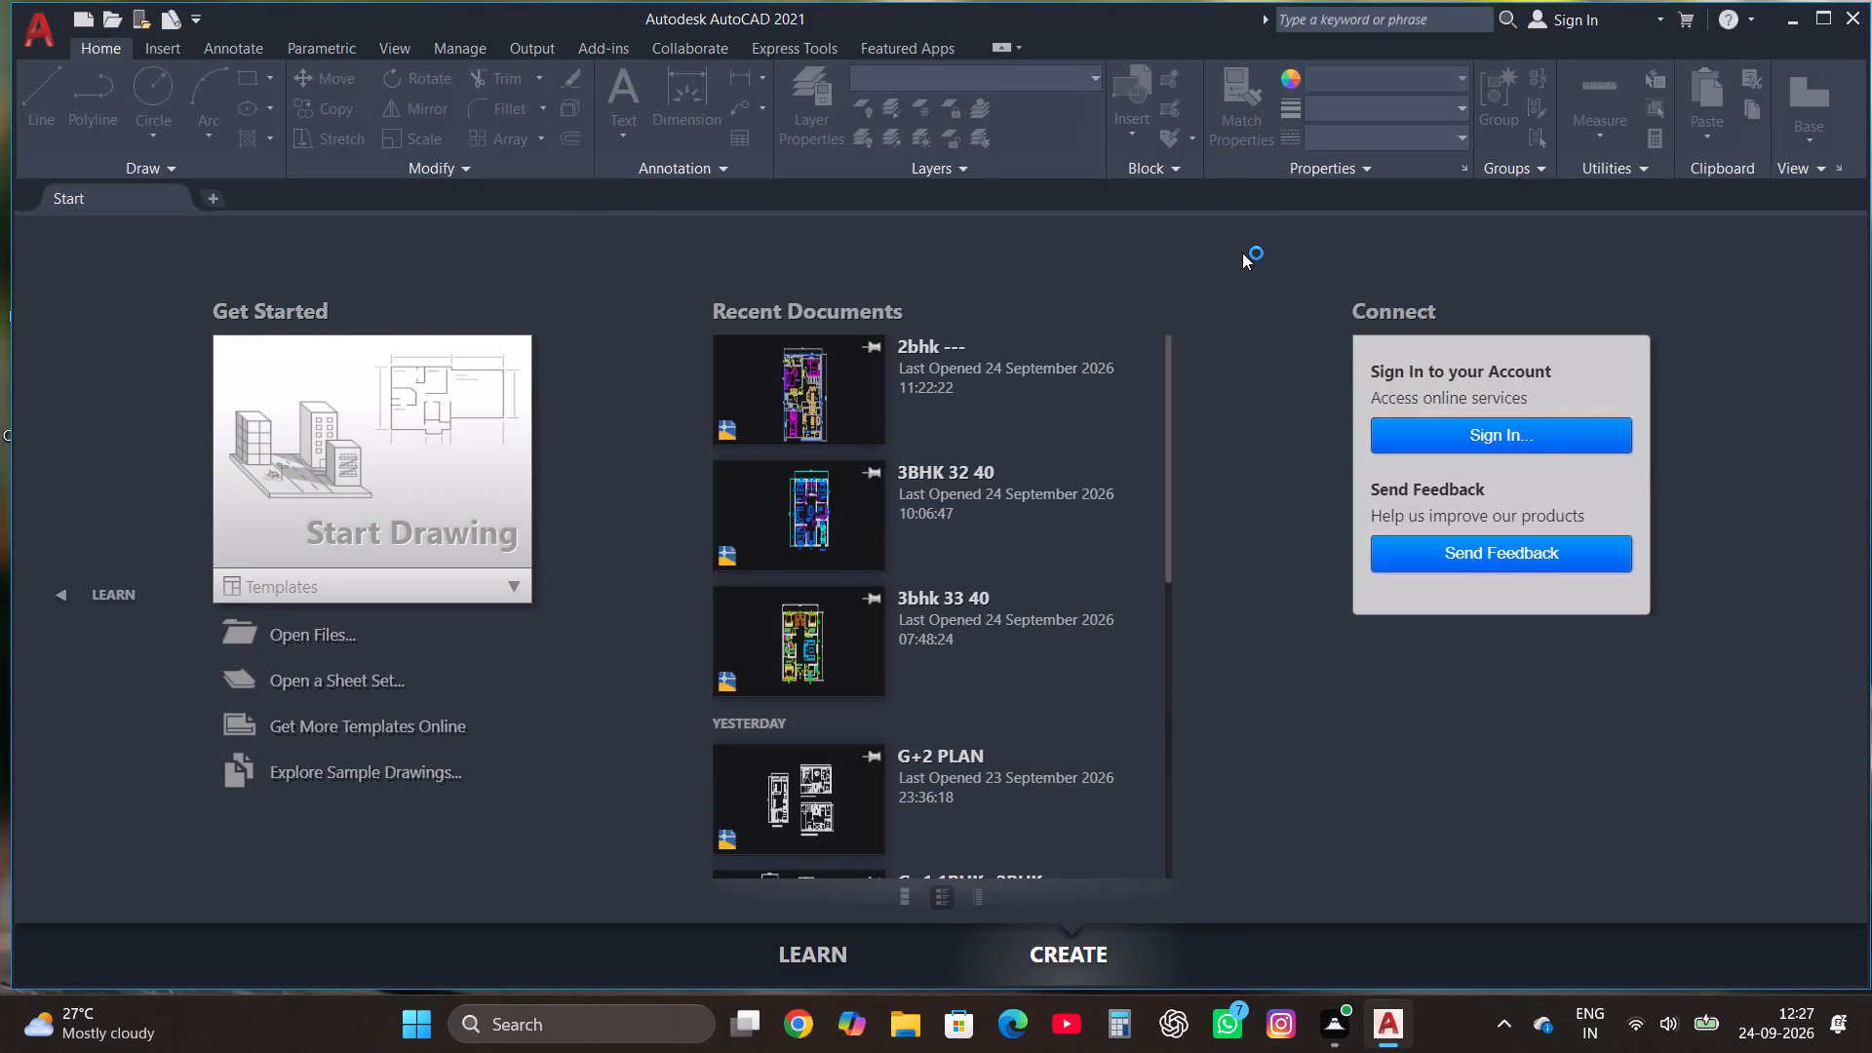
left_click(403, 457)
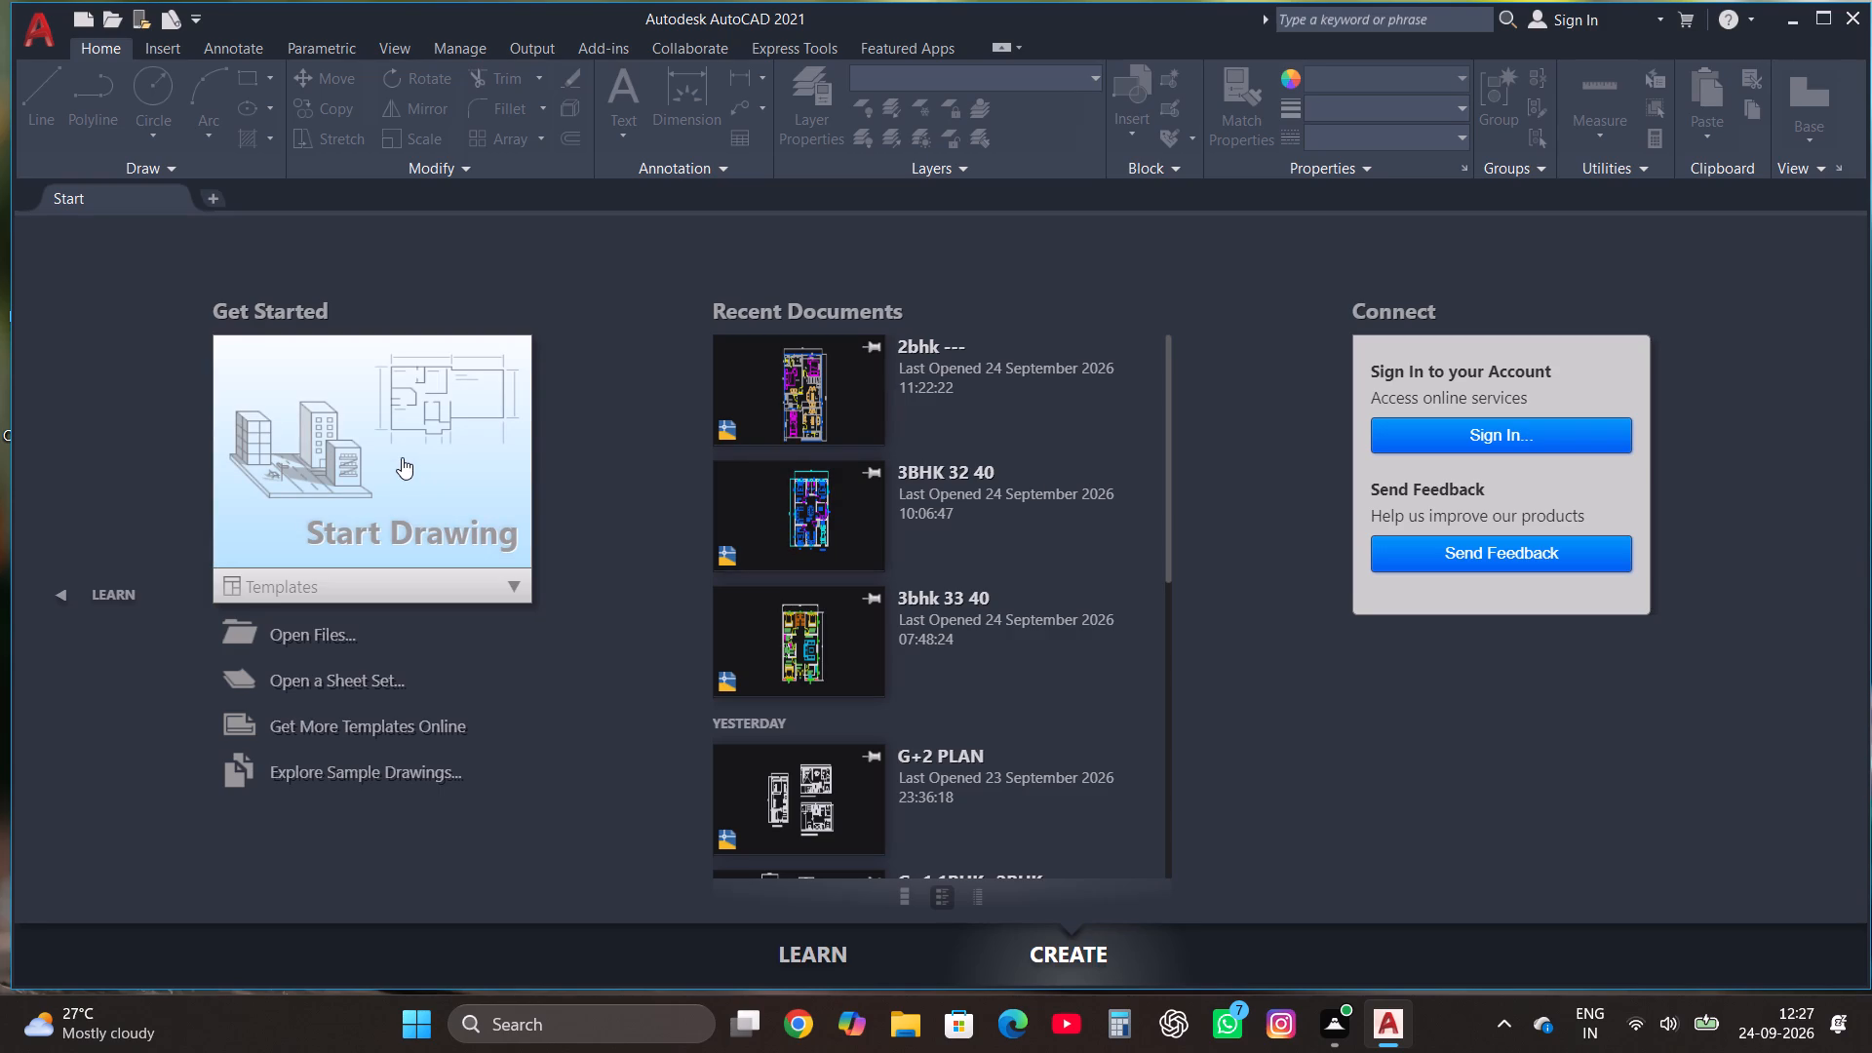
left_click(402, 457)
double_click(468, 496)
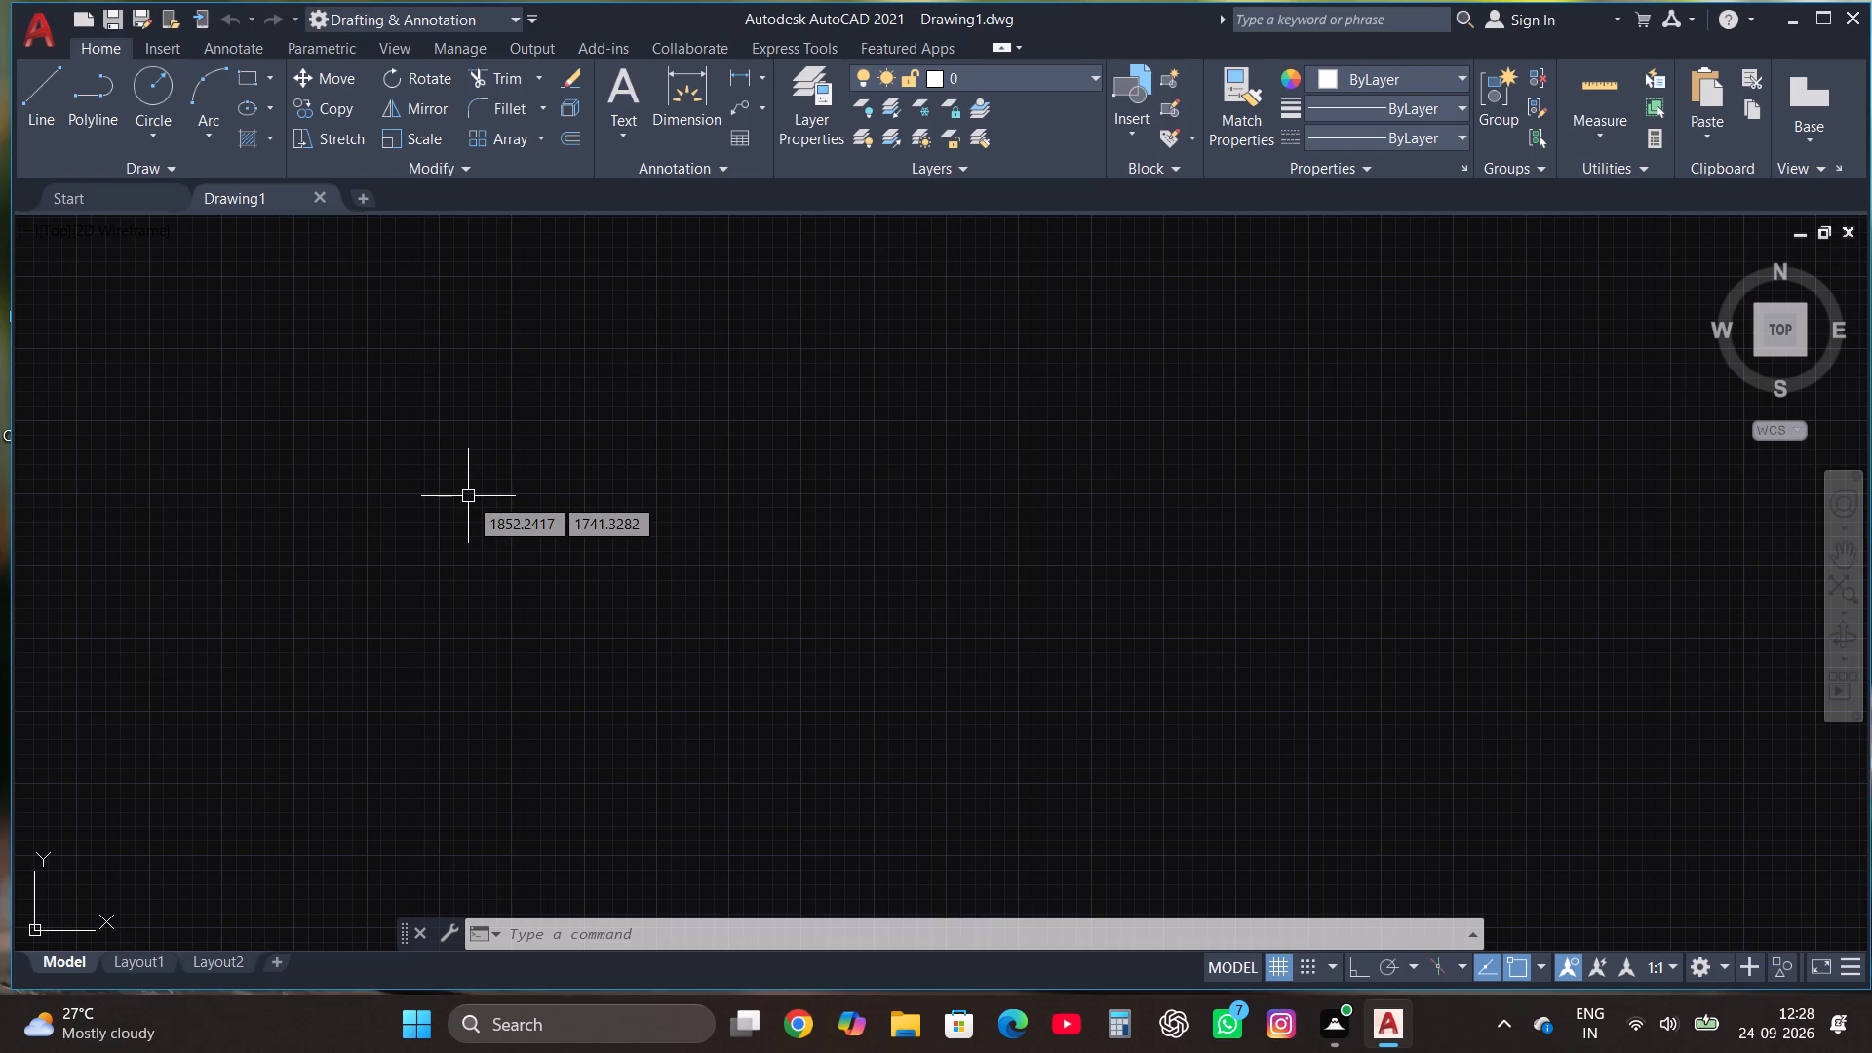
Open the program's Options settings and close them again.
type("op")
key("Return")
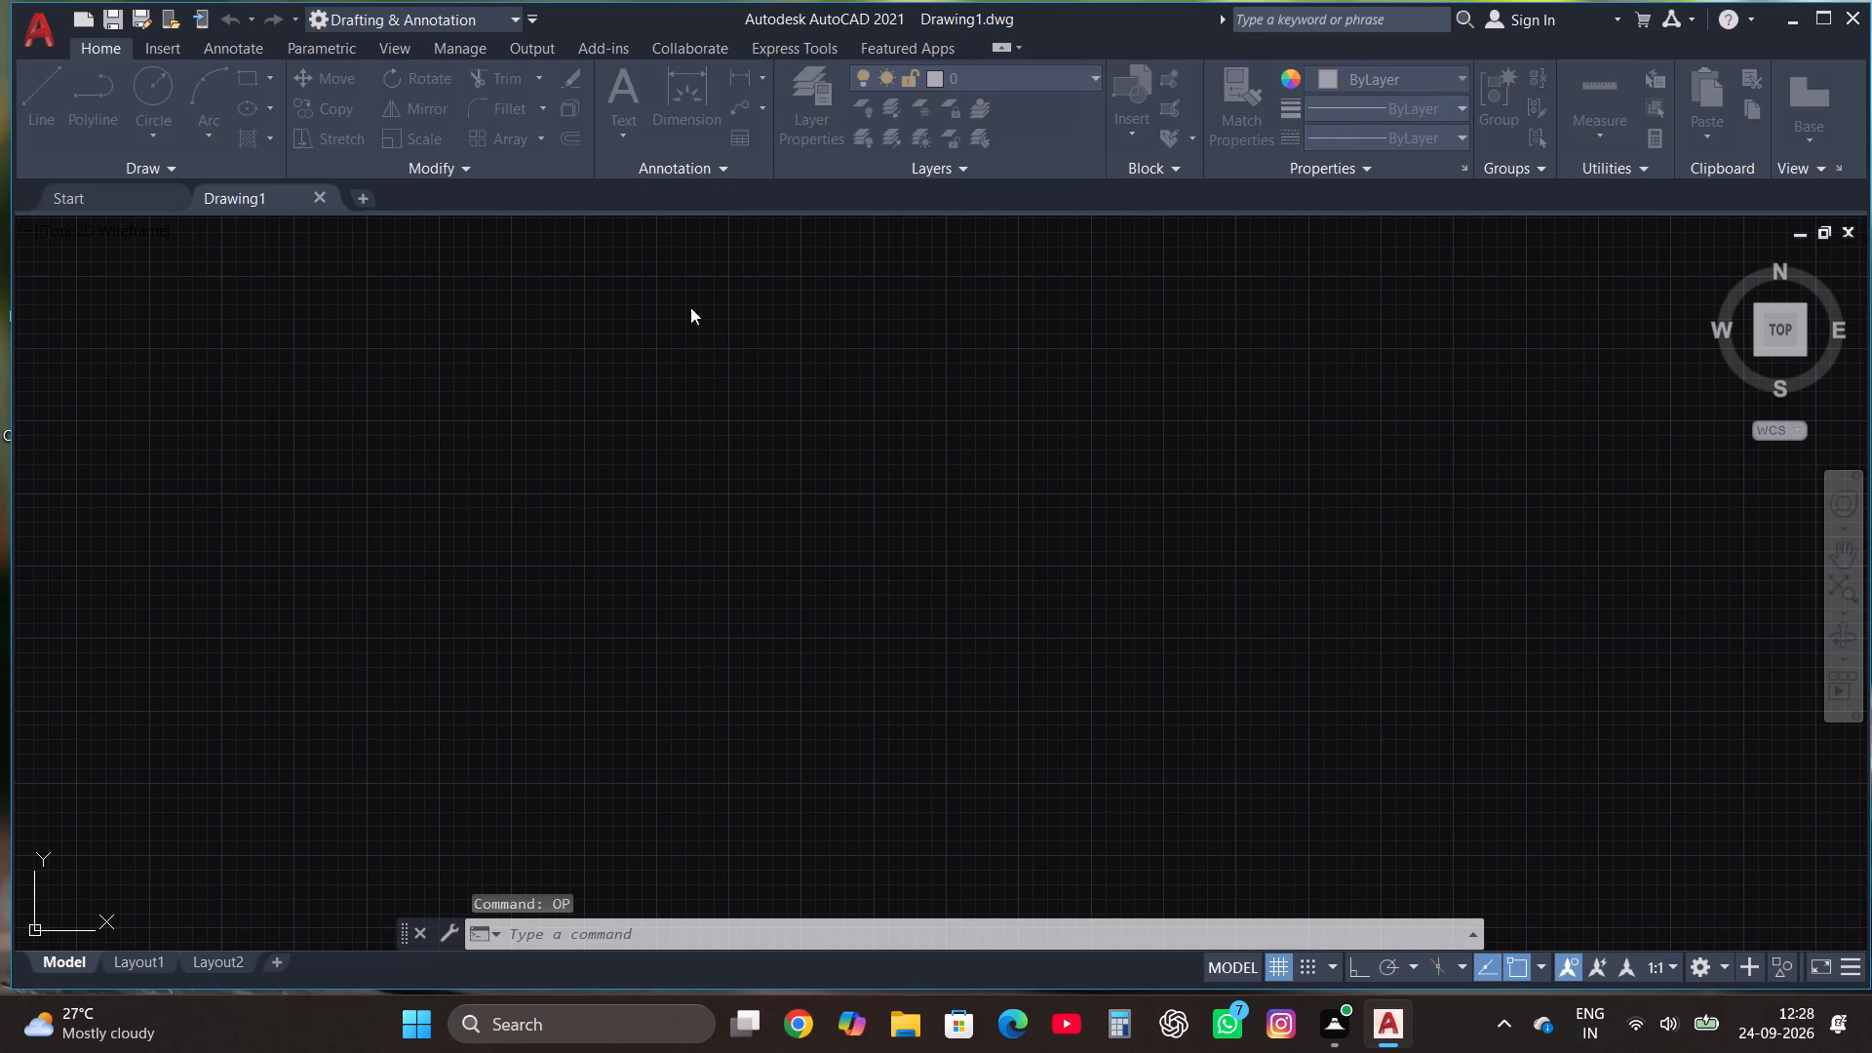
left_click(971, 776)
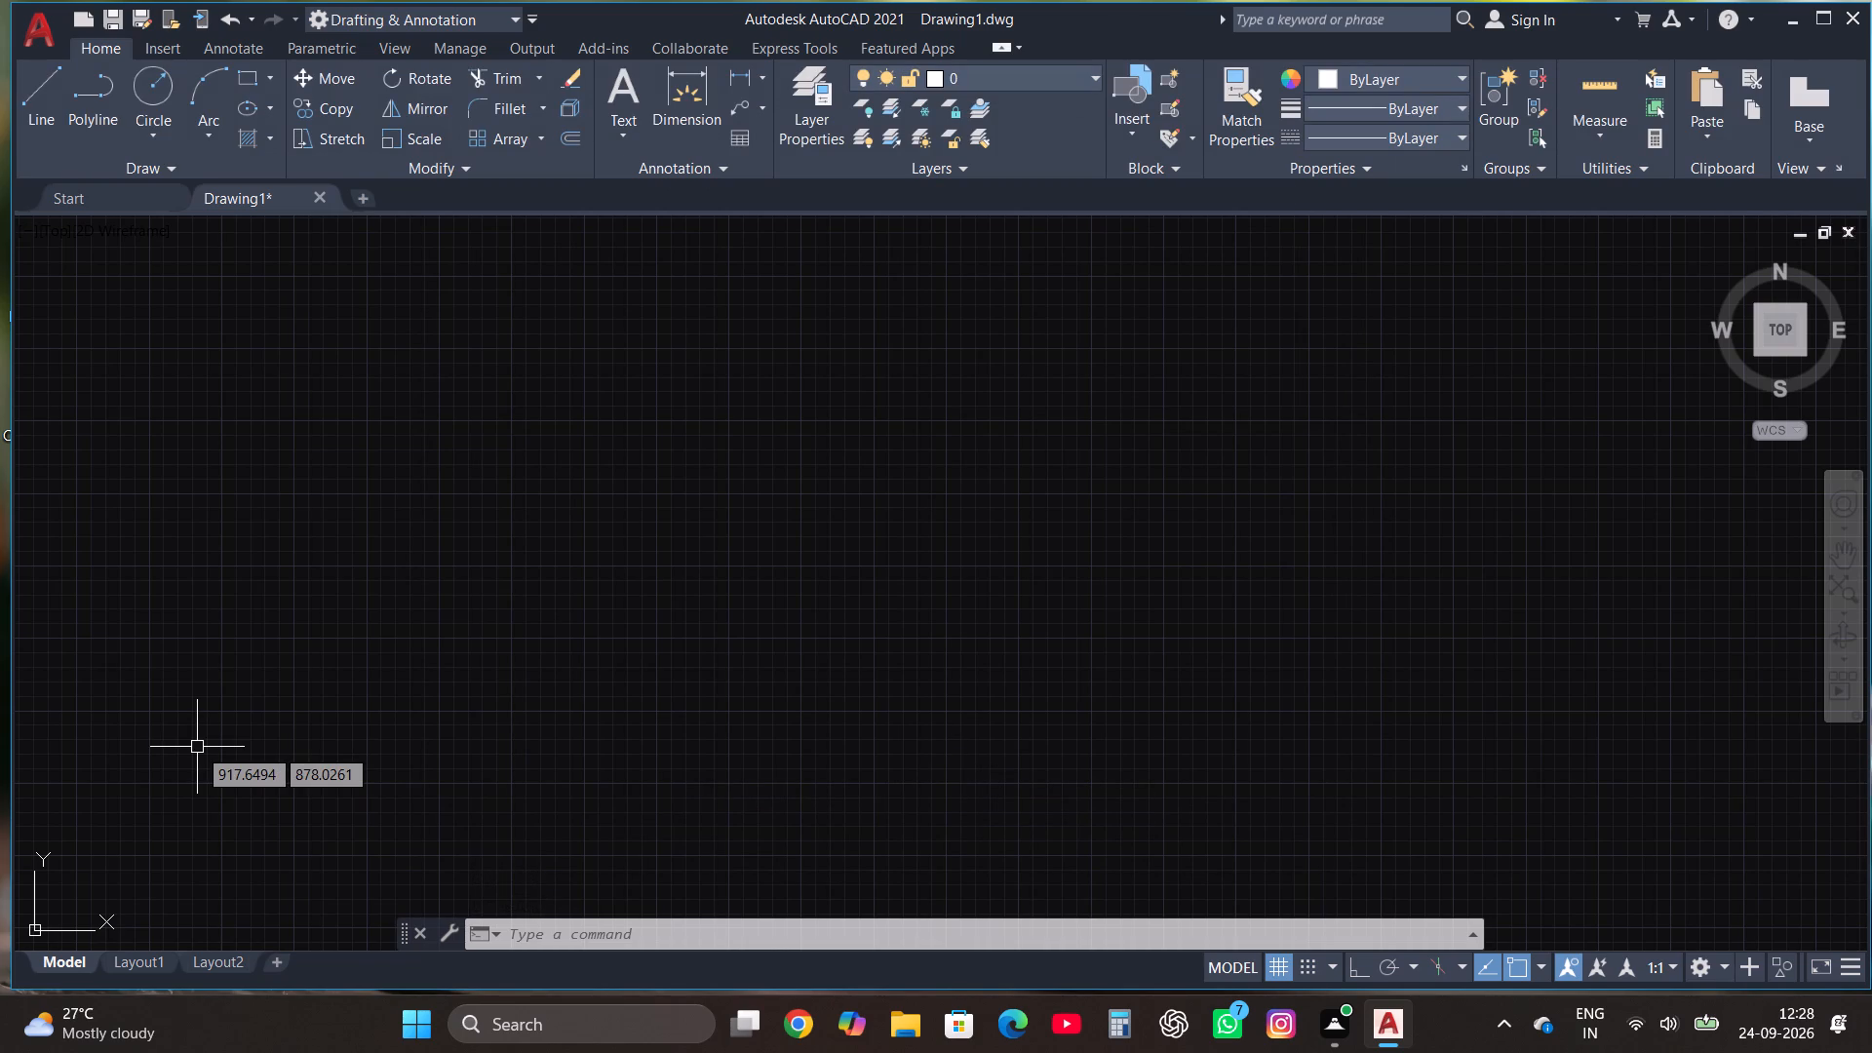
Configure the drawing units to Architectural length with 0'-0" precision and Inches as the insertion scale.
type("un")
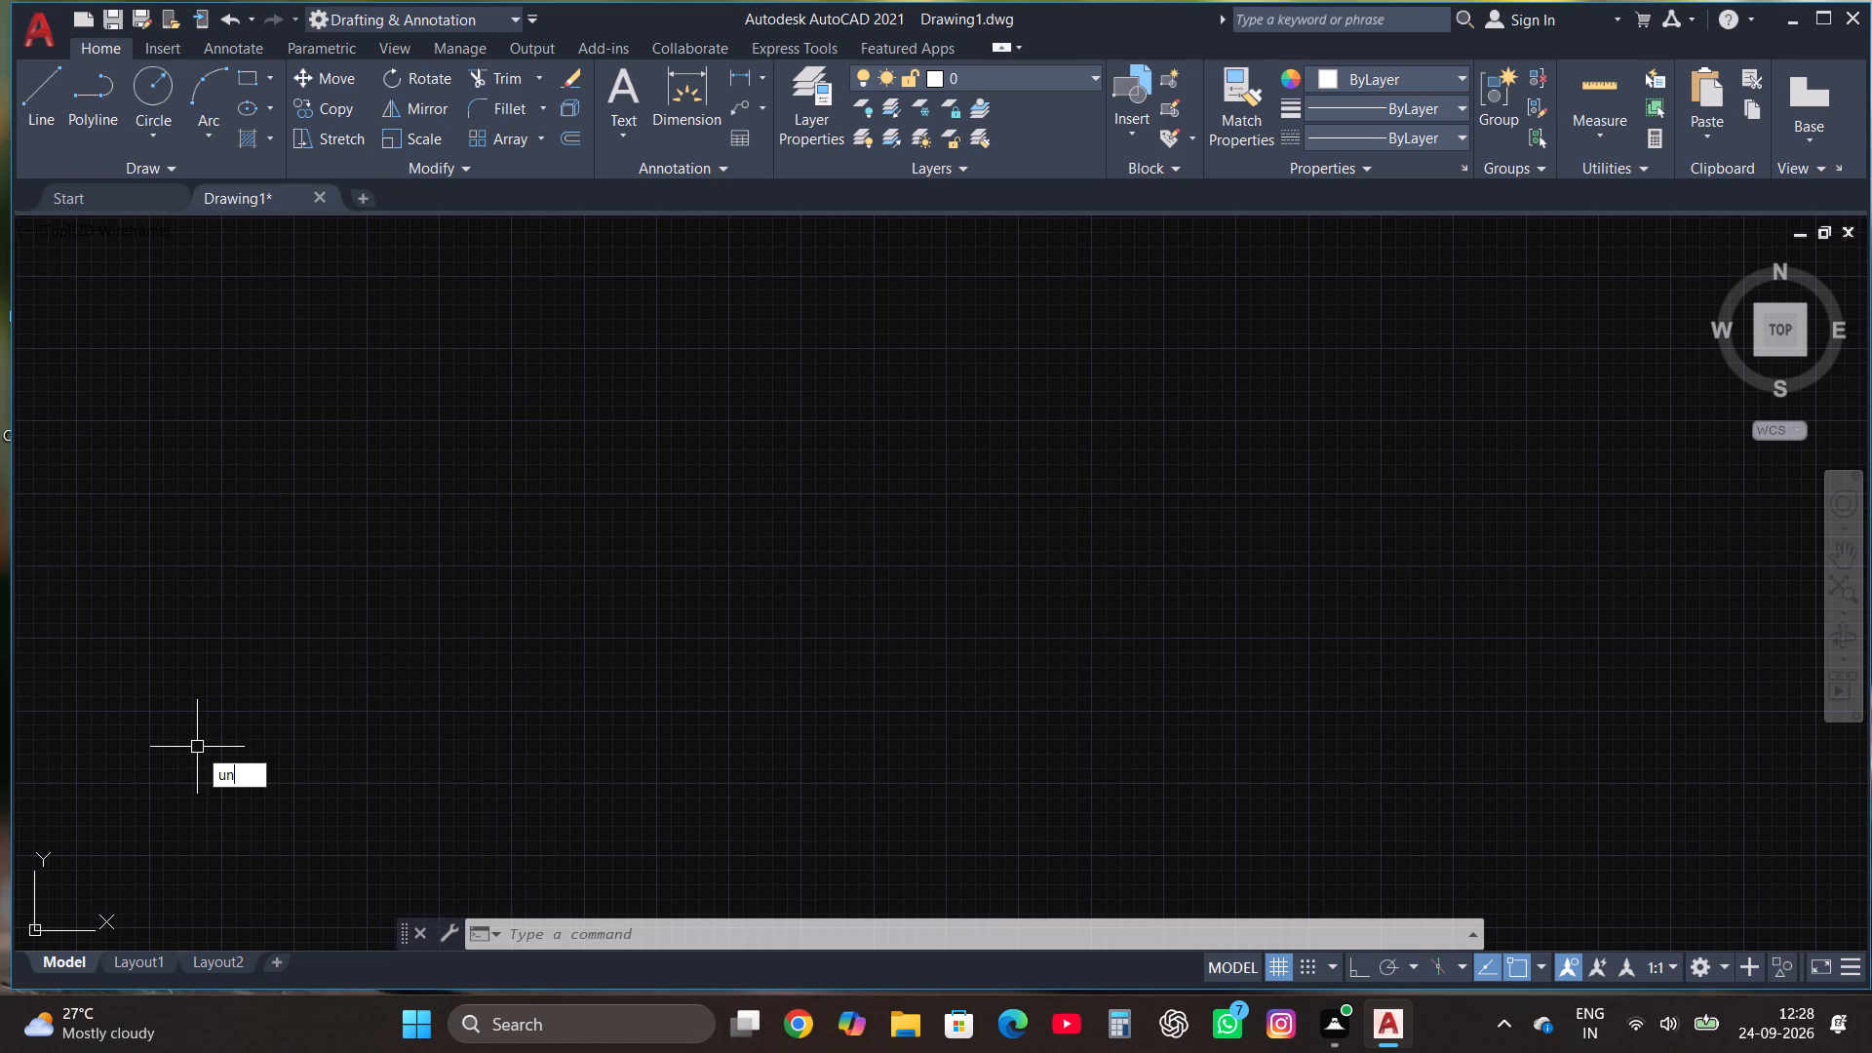
key("Return")
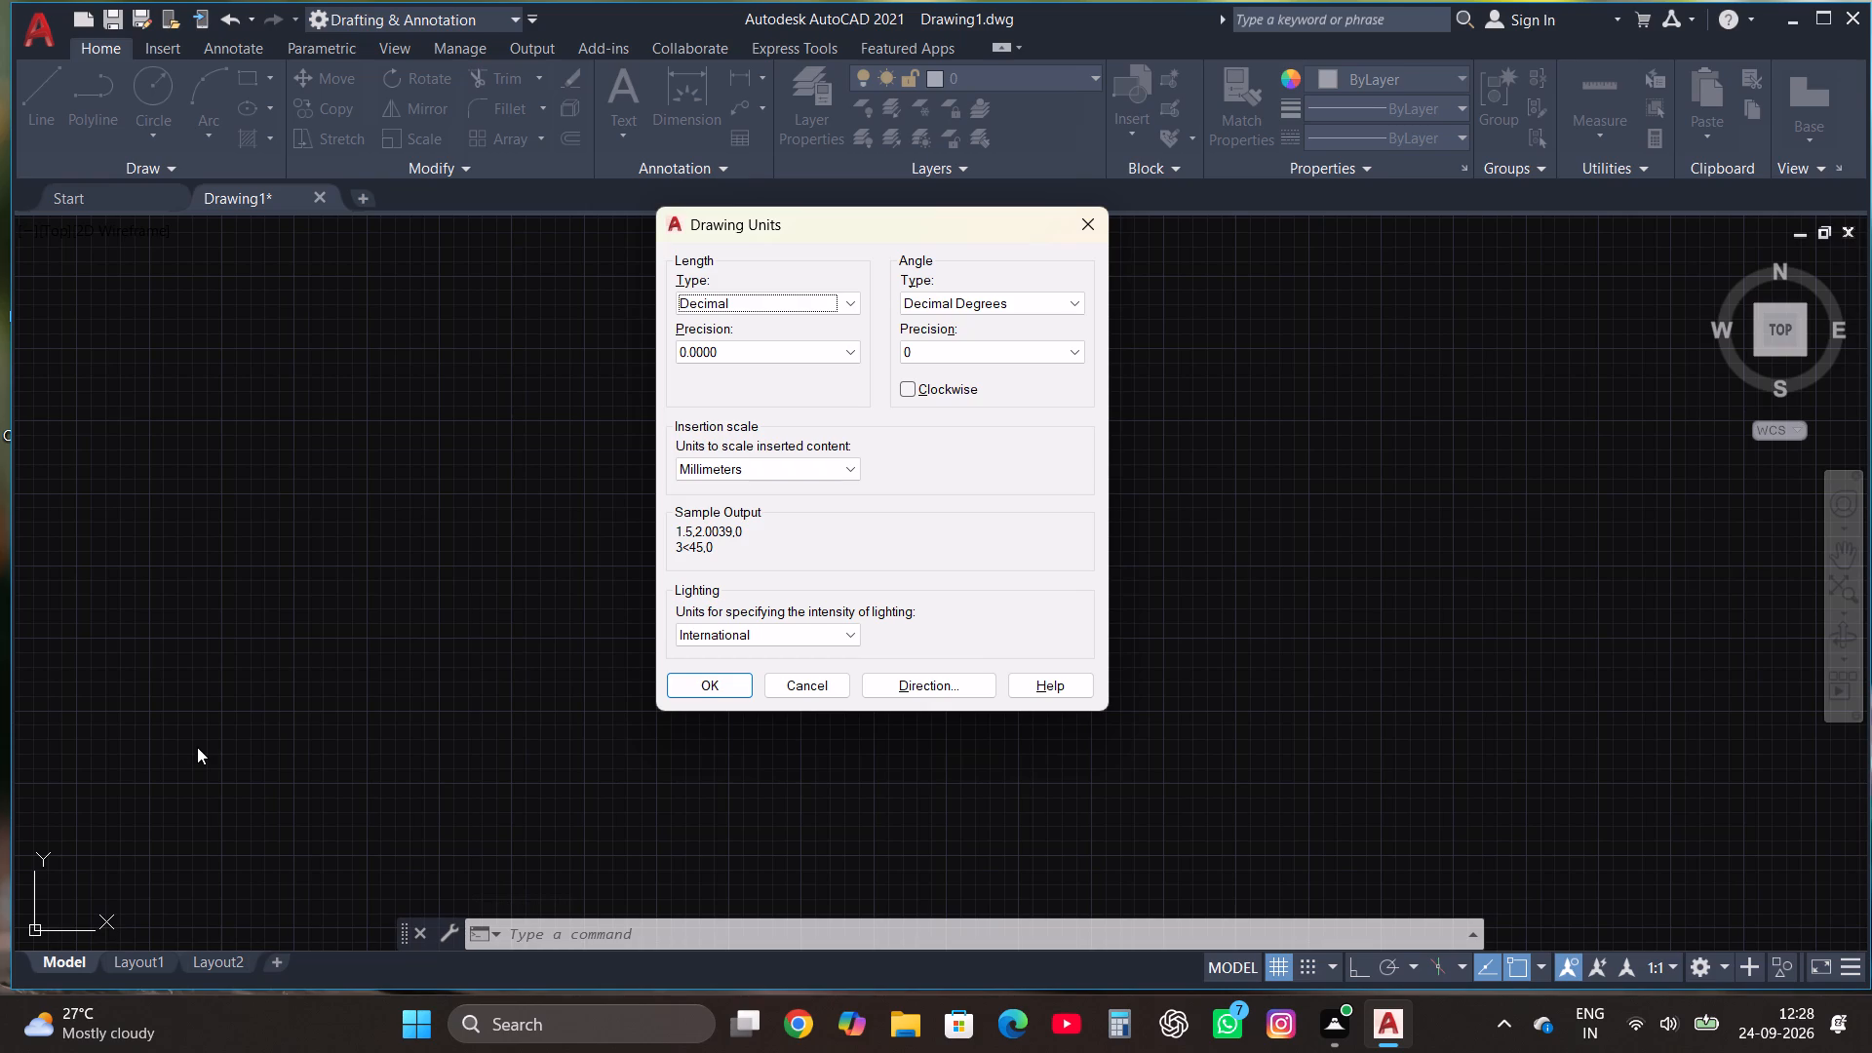
left_click(836, 292)
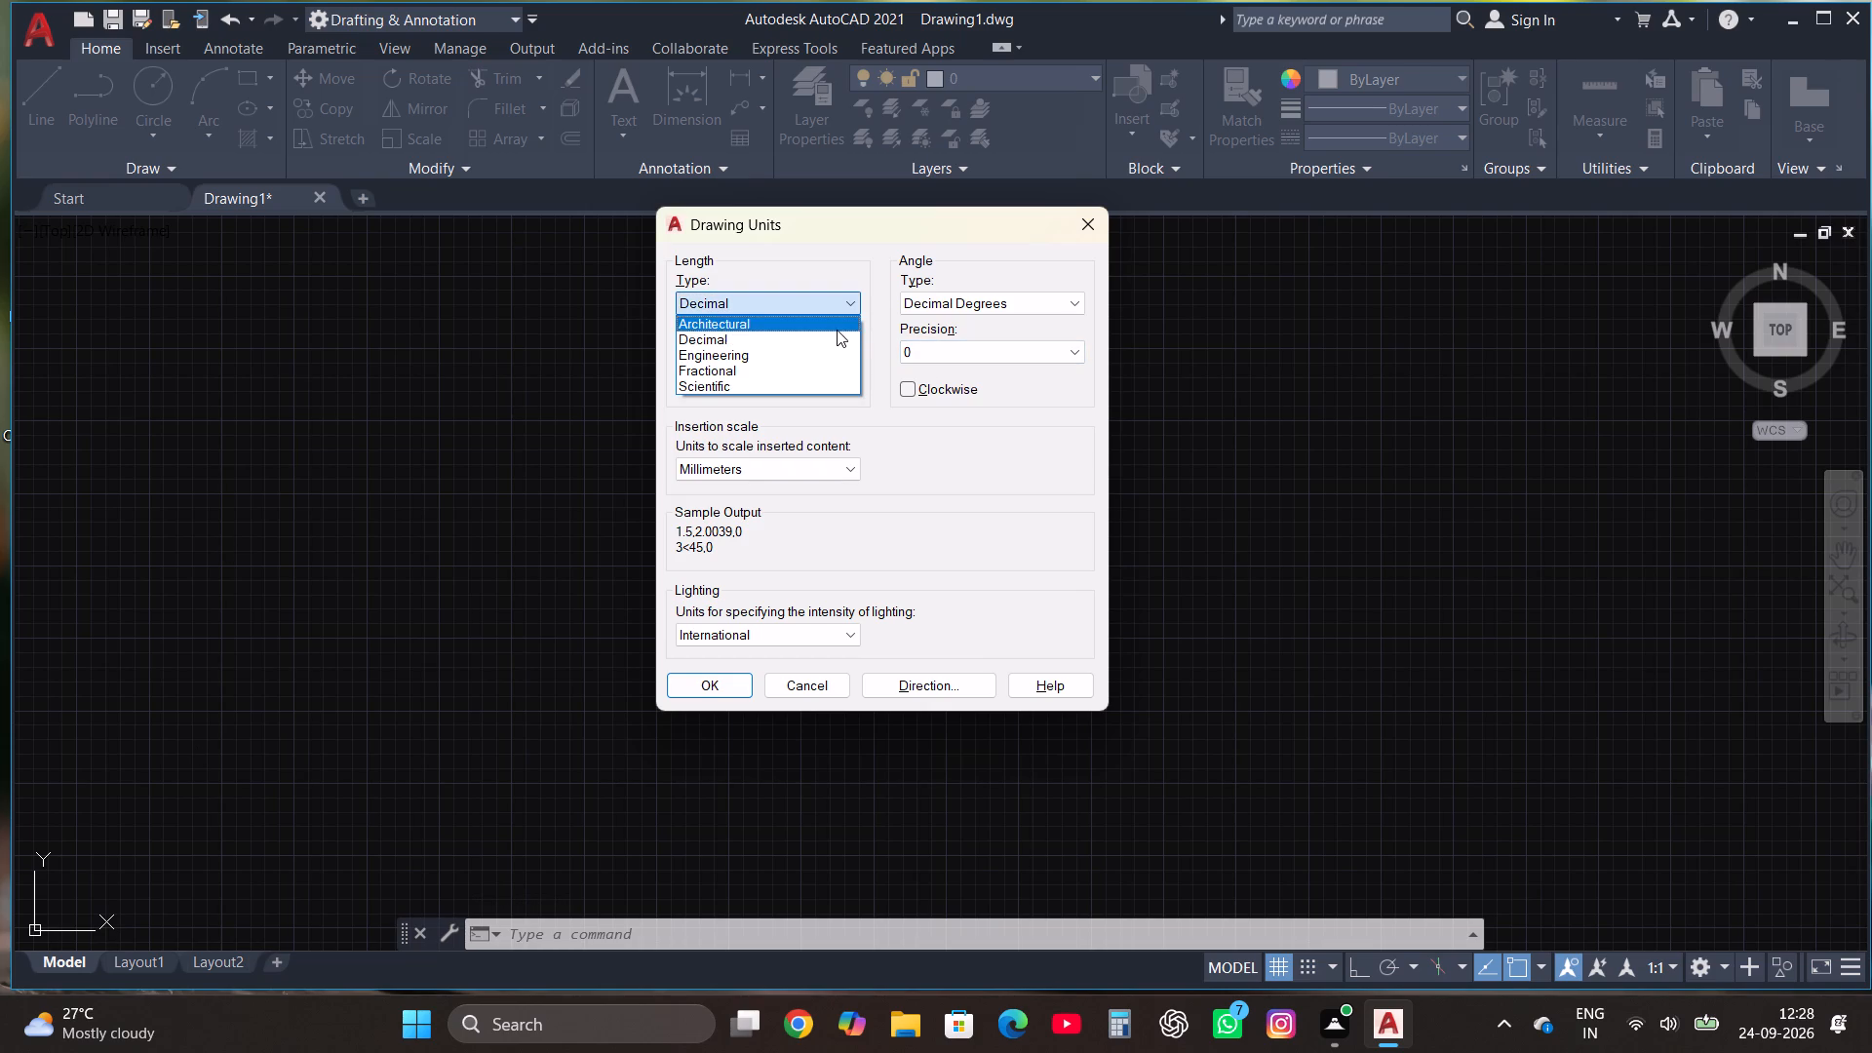
left_click(810, 329)
left_click(795, 356)
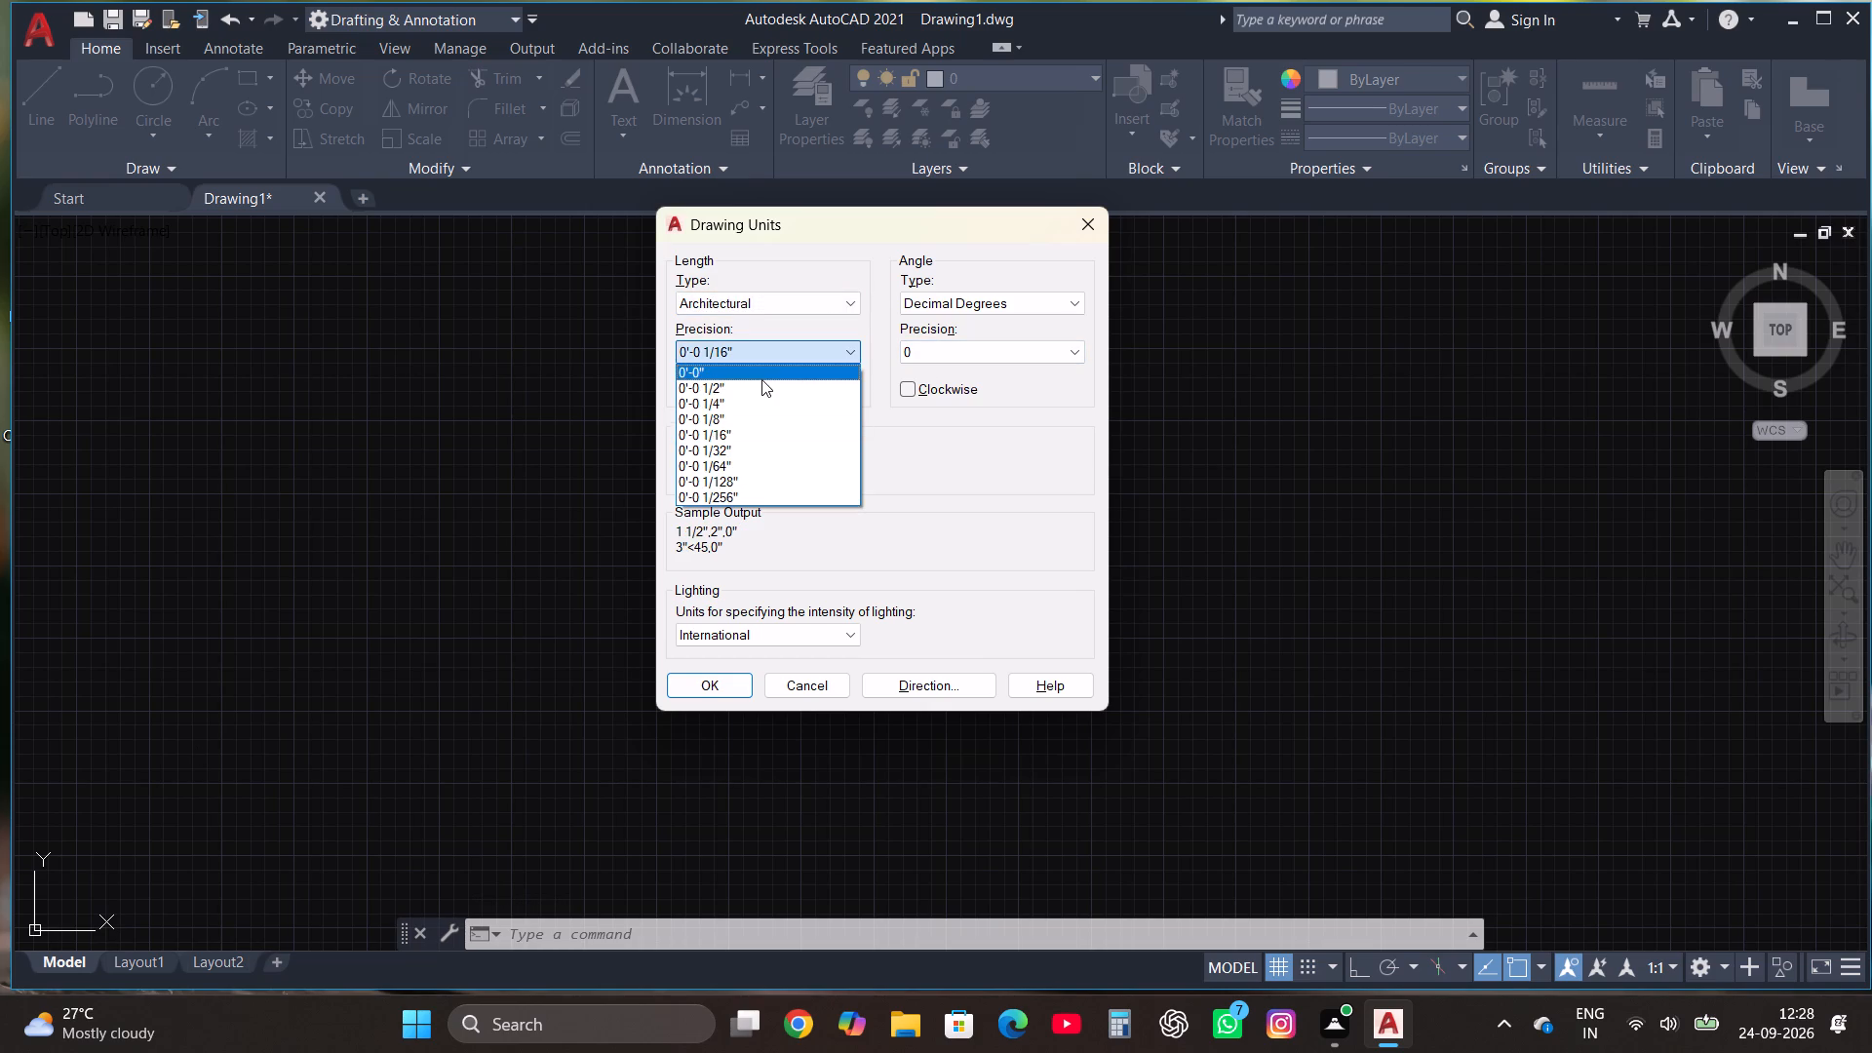
left_click(760, 373)
left_click(760, 474)
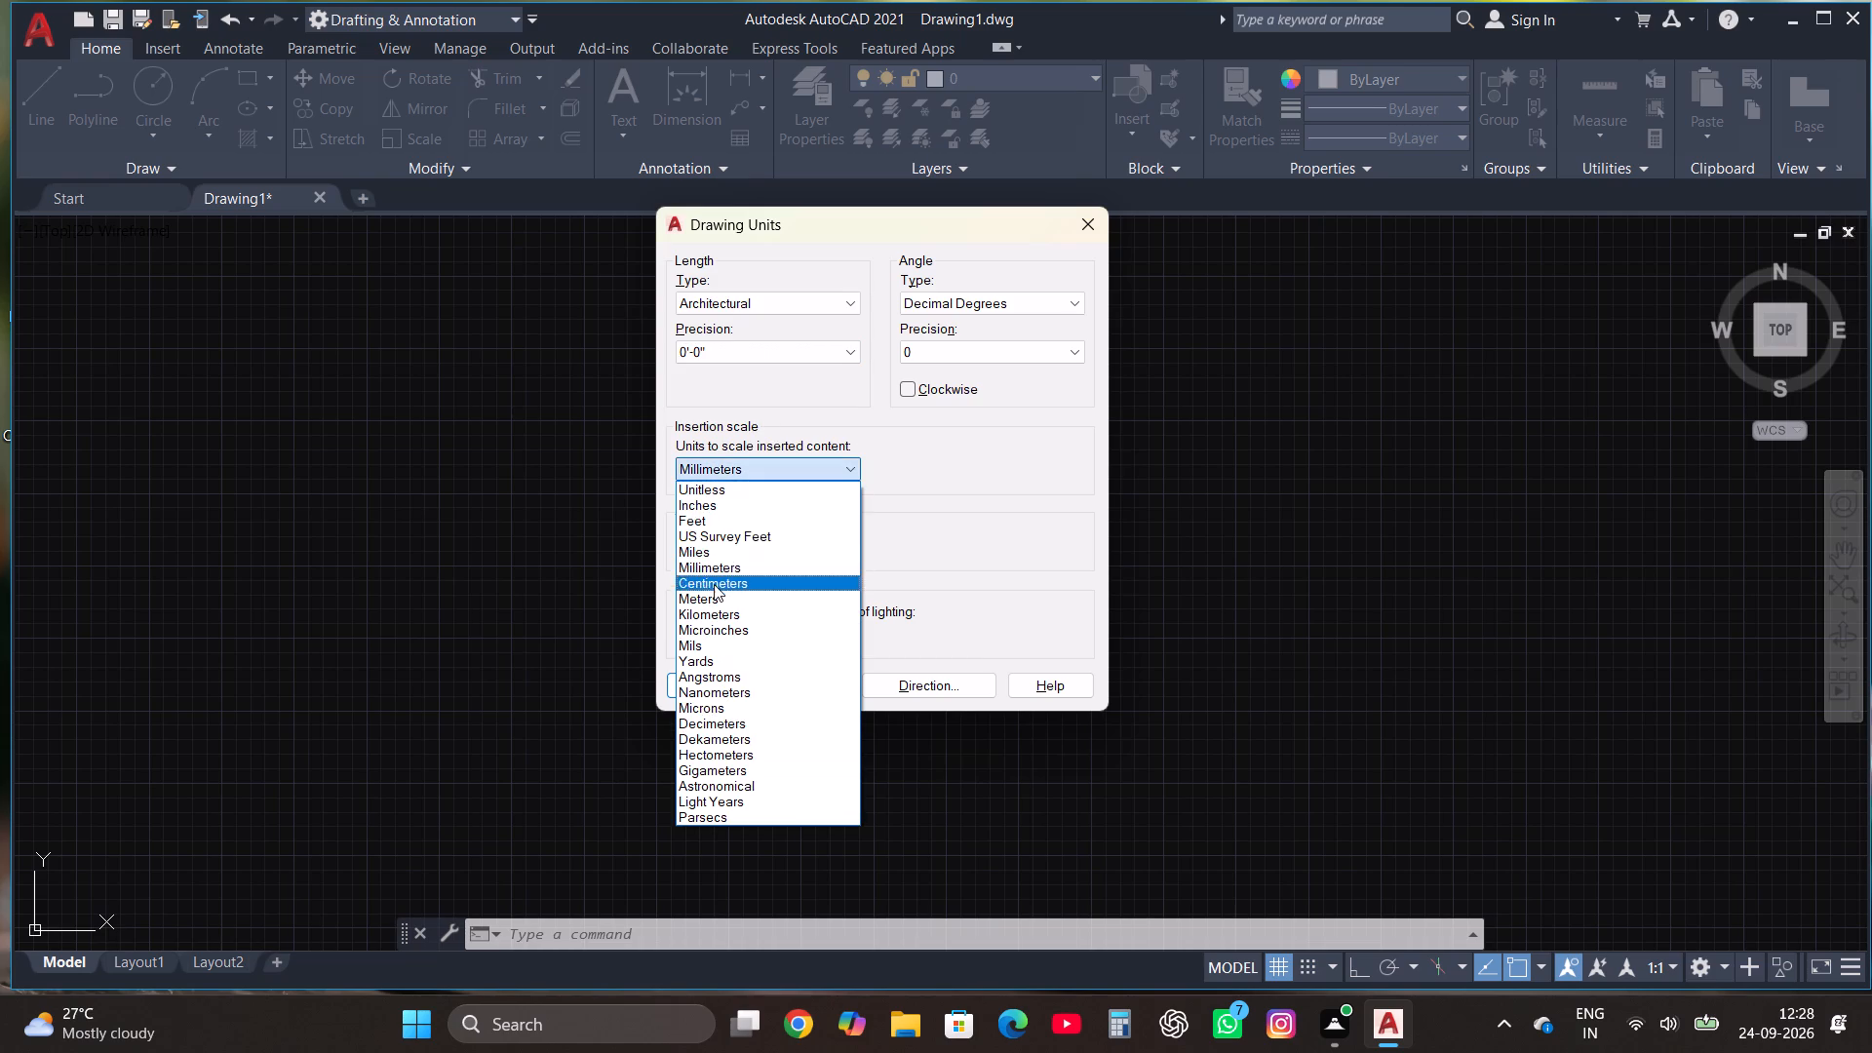
left_click(735, 505)
left_click(715, 688)
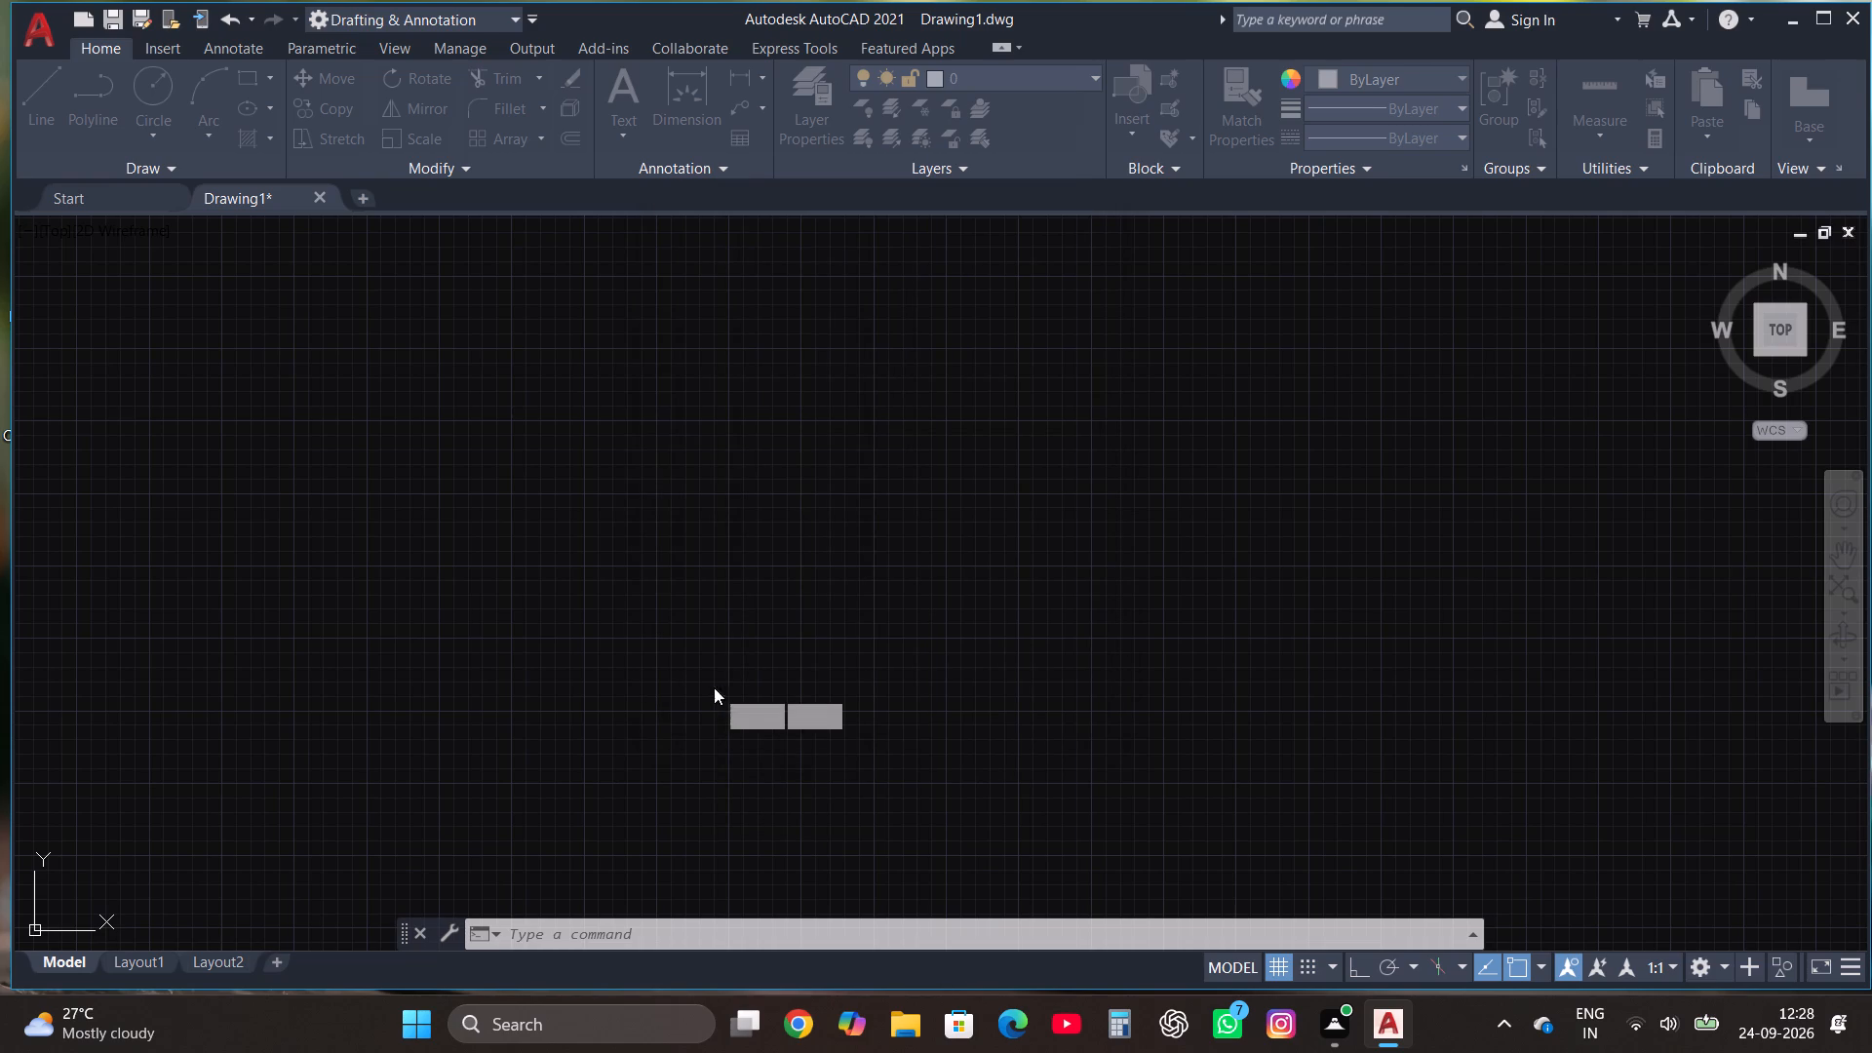
Modify the ISO-25 dimension style's primary units to Architectural format with 0'-0" precision.
type("dim")
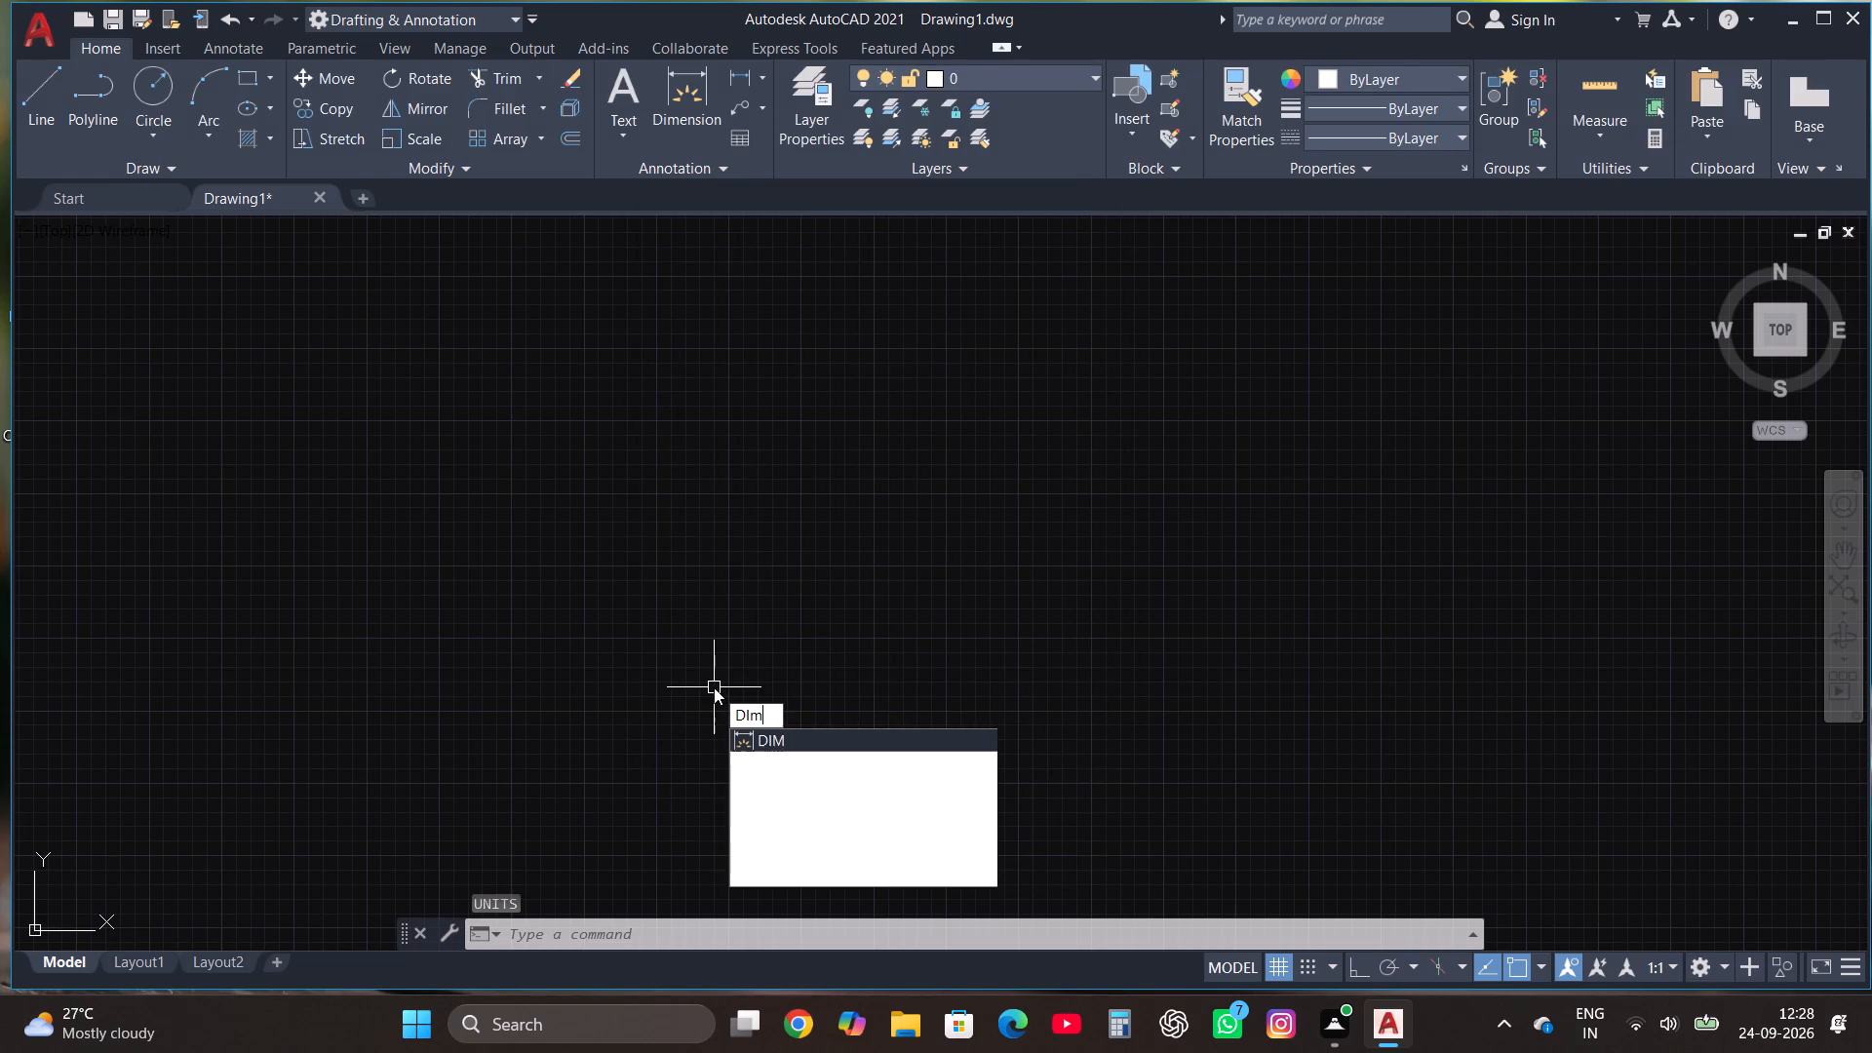
left_click(802, 762)
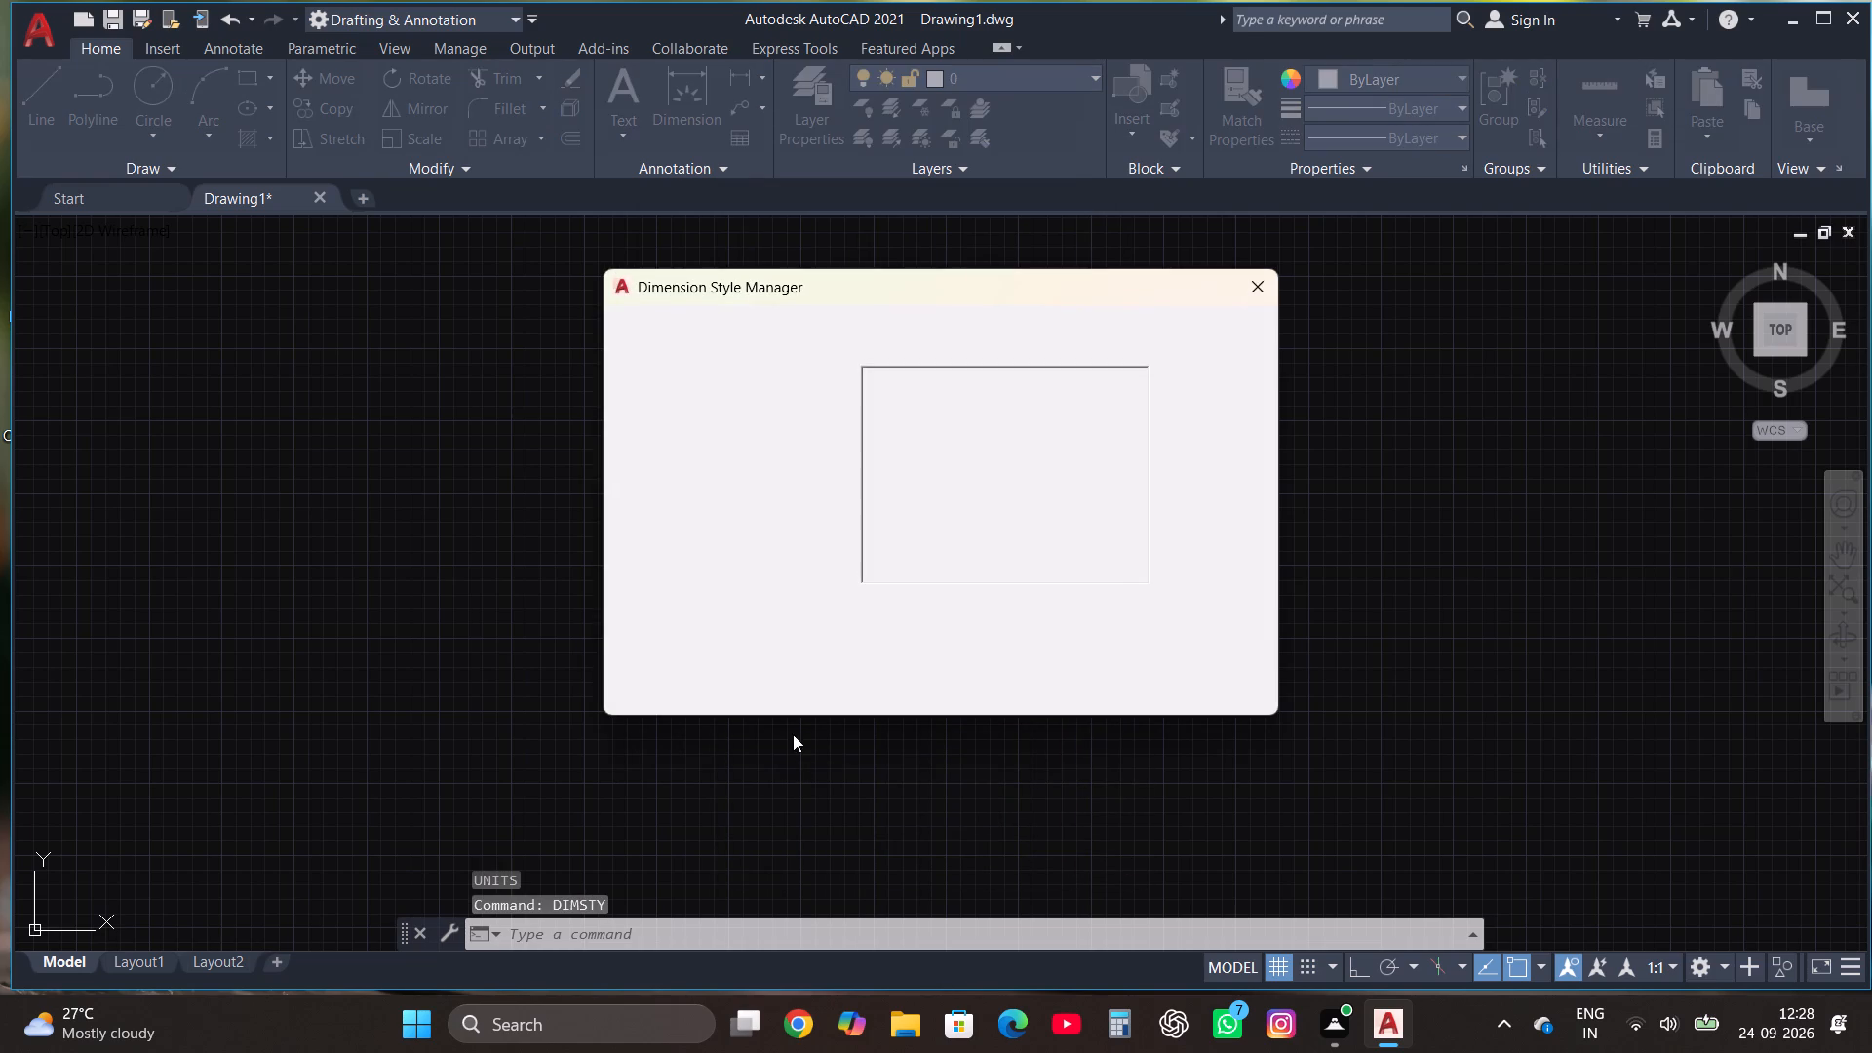
left_click(1193, 459)
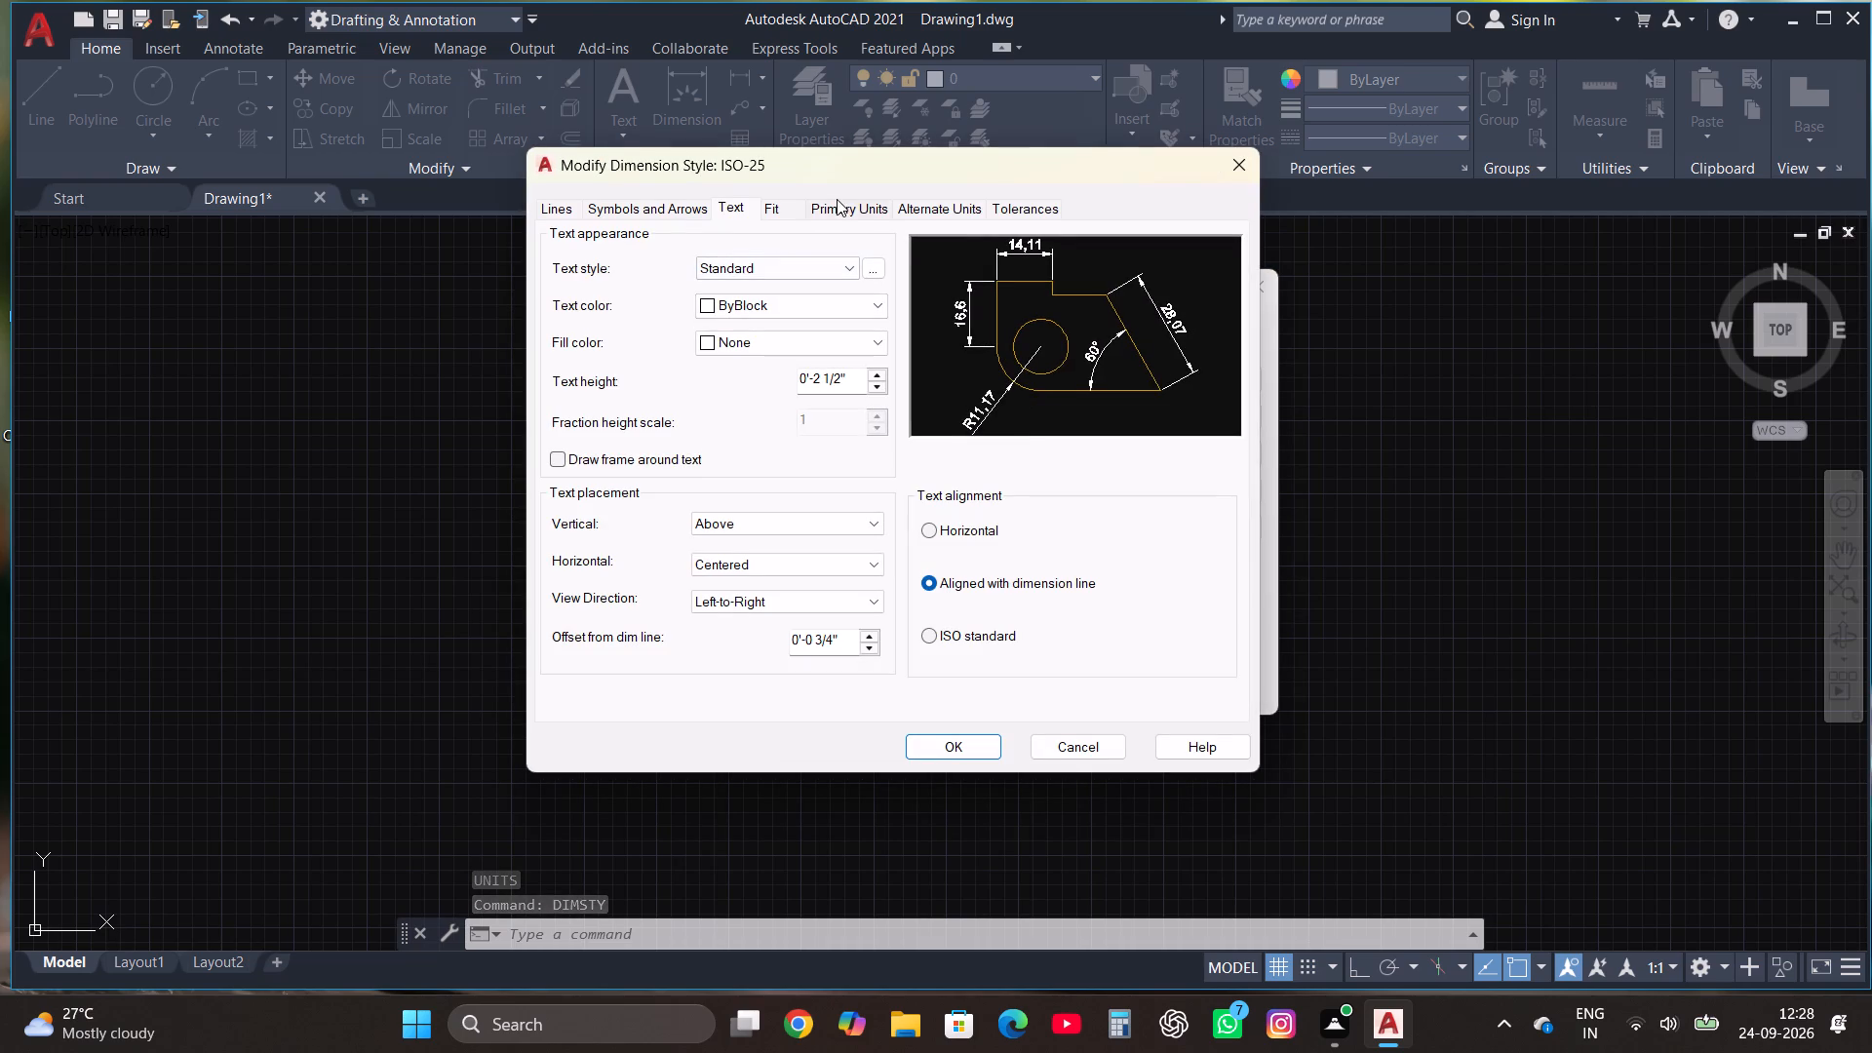
left_click(838, 199)
left_click(812, 262)
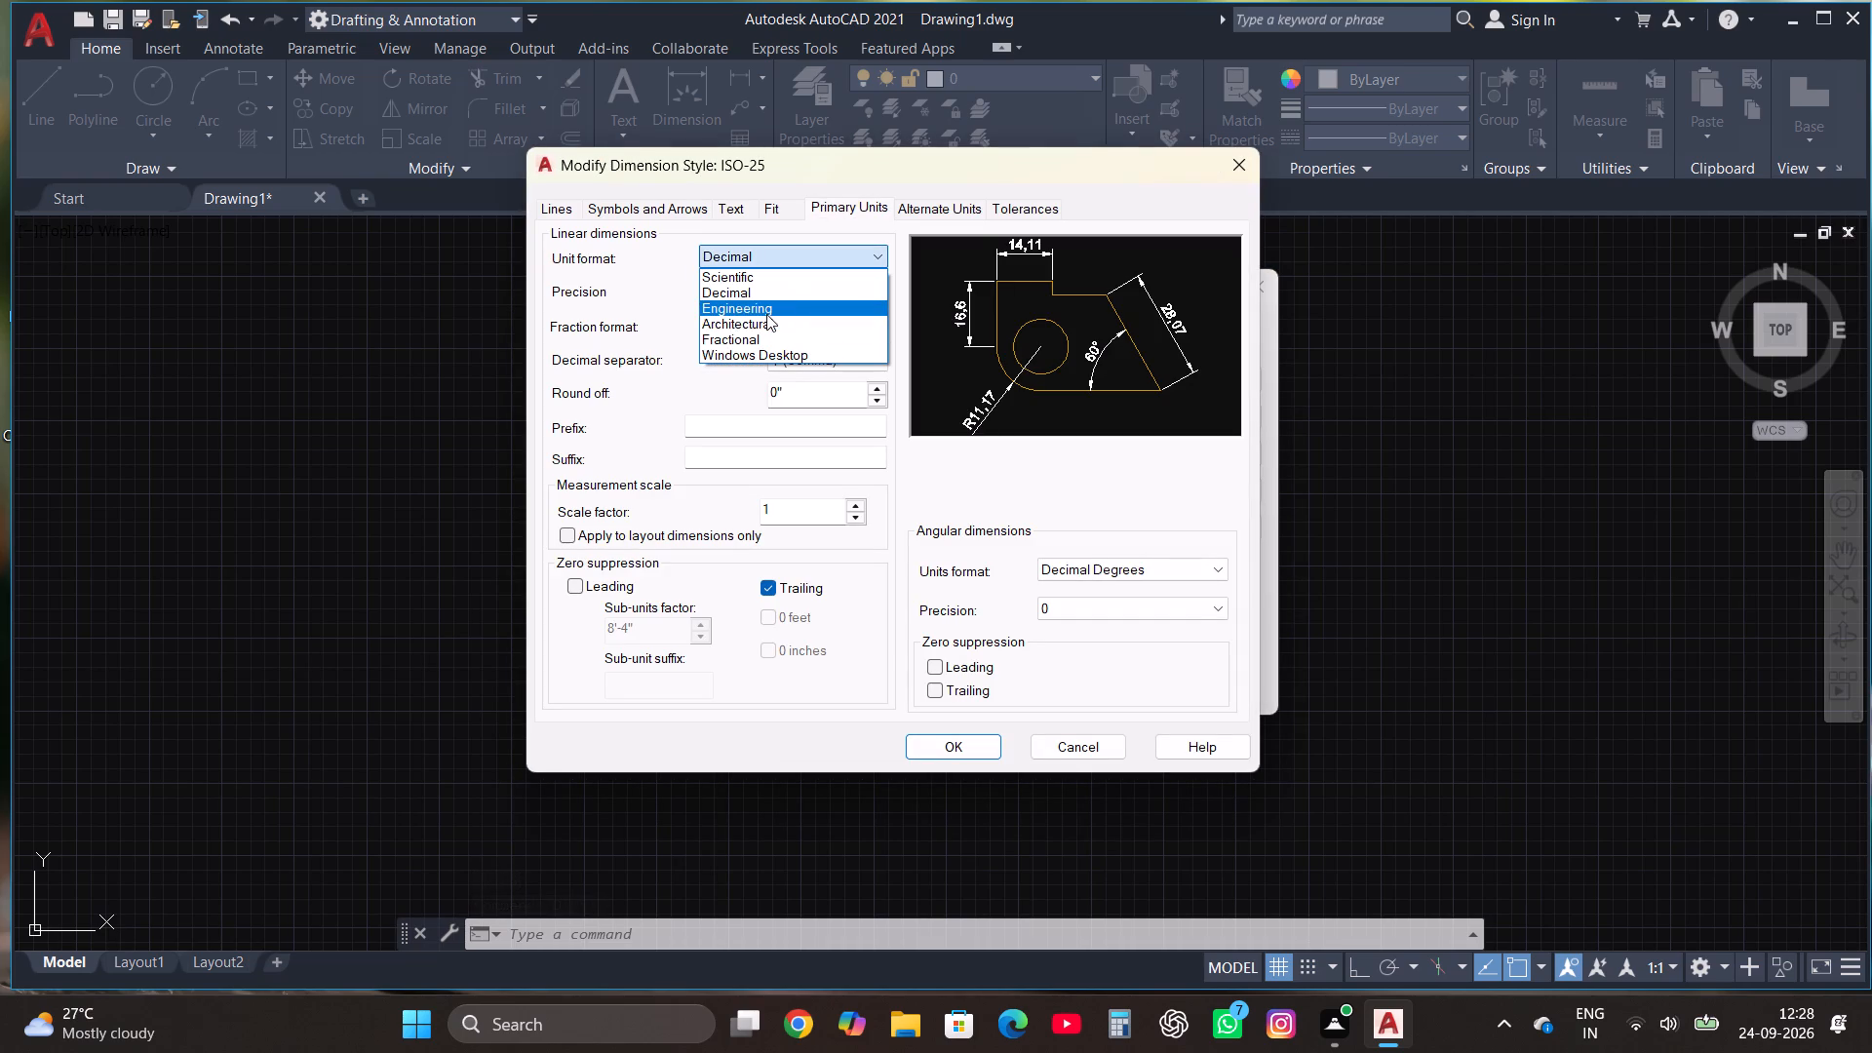
left_click(765, 323)
left_click(776, 291)
left_click(740, 308)
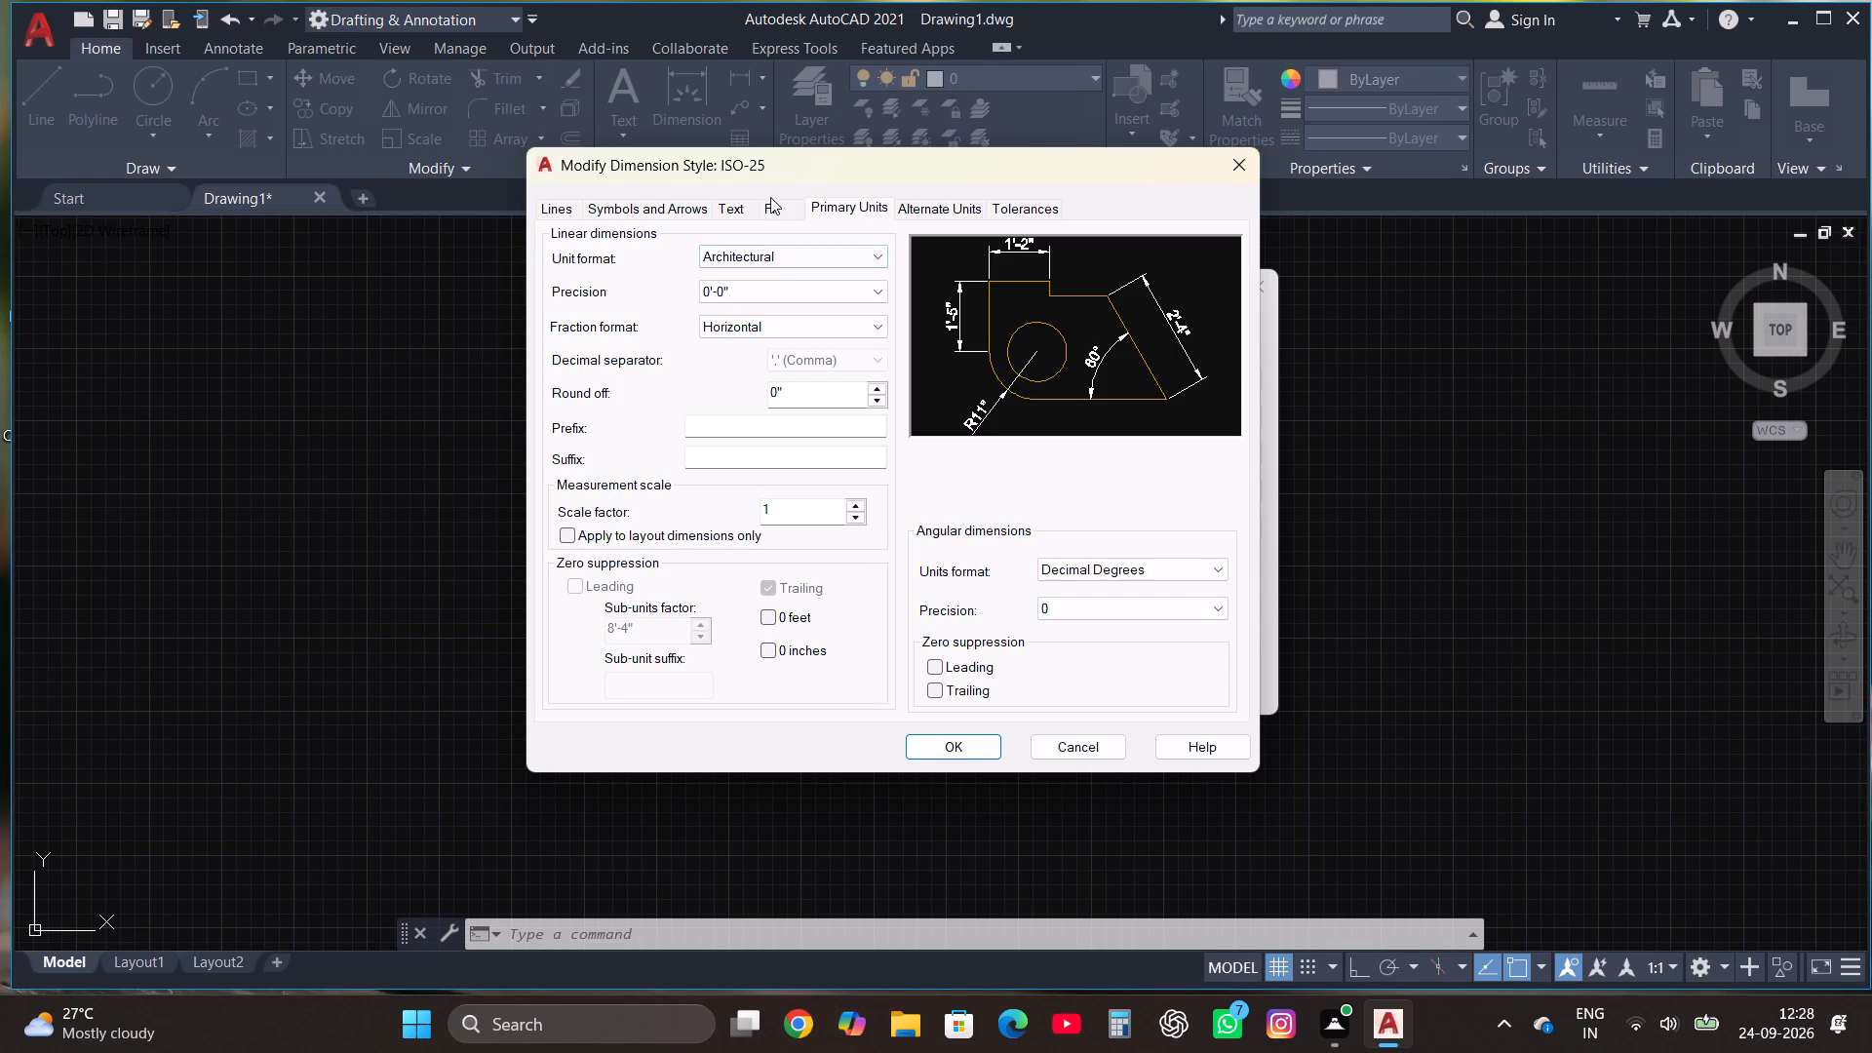
Set the ISO-25 dimension text height to 10" and make the style current.
left_click(713, 205)
left_click_drag(848, 378, 847, 376)
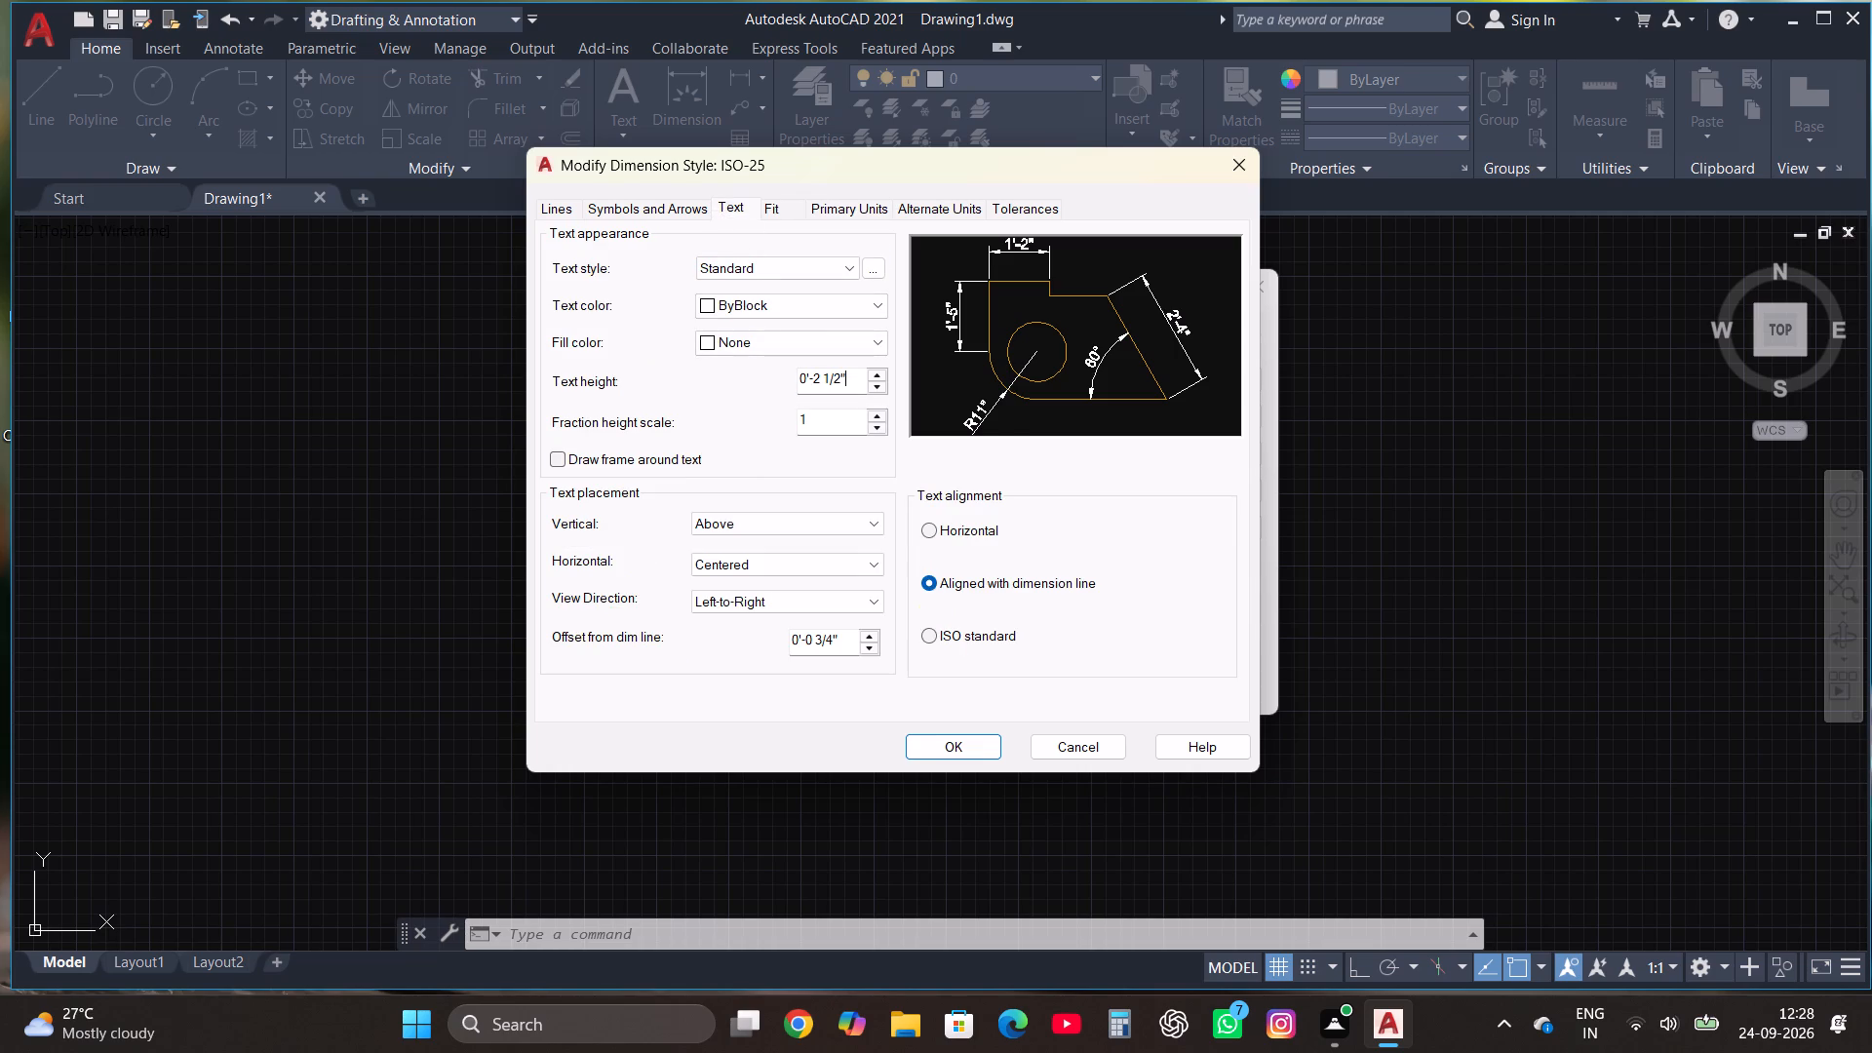
left_click_drag(847, 376, 787, 376)
type("10\"")
key("Return")
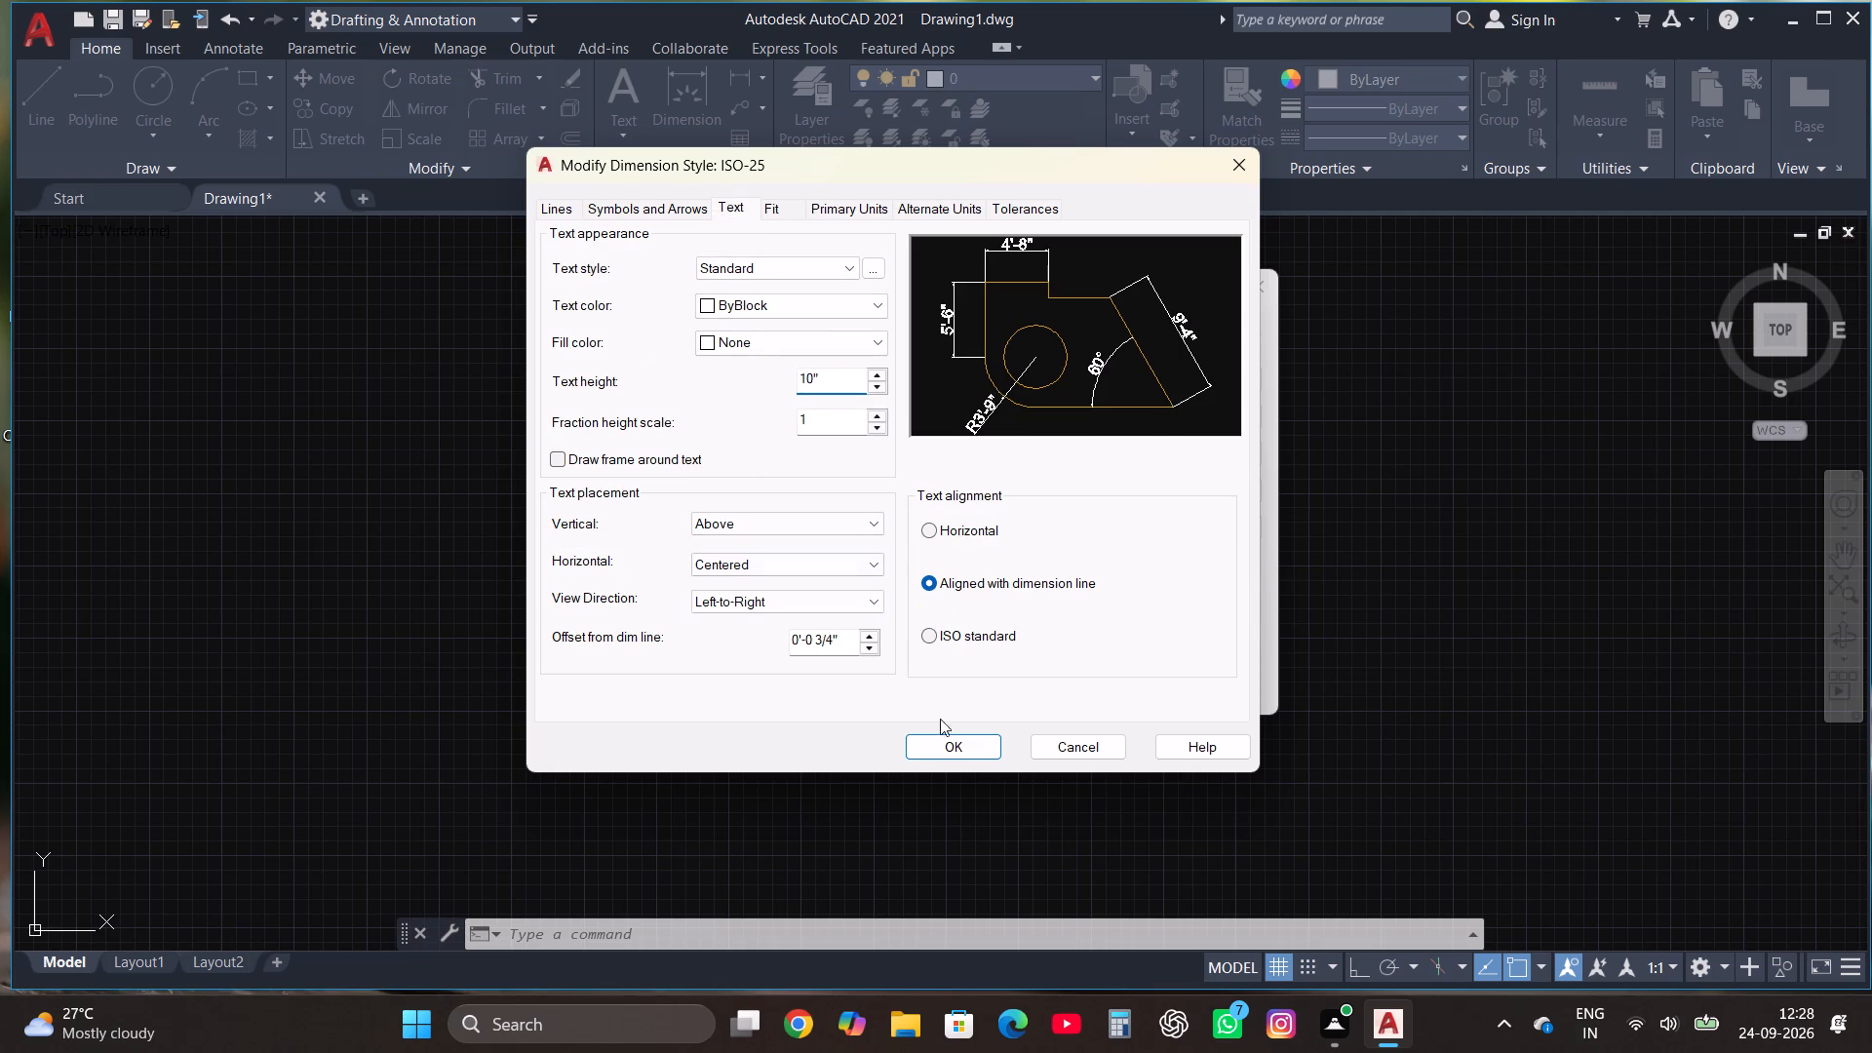
left_click(961, 756)
left_click(1232, 380)
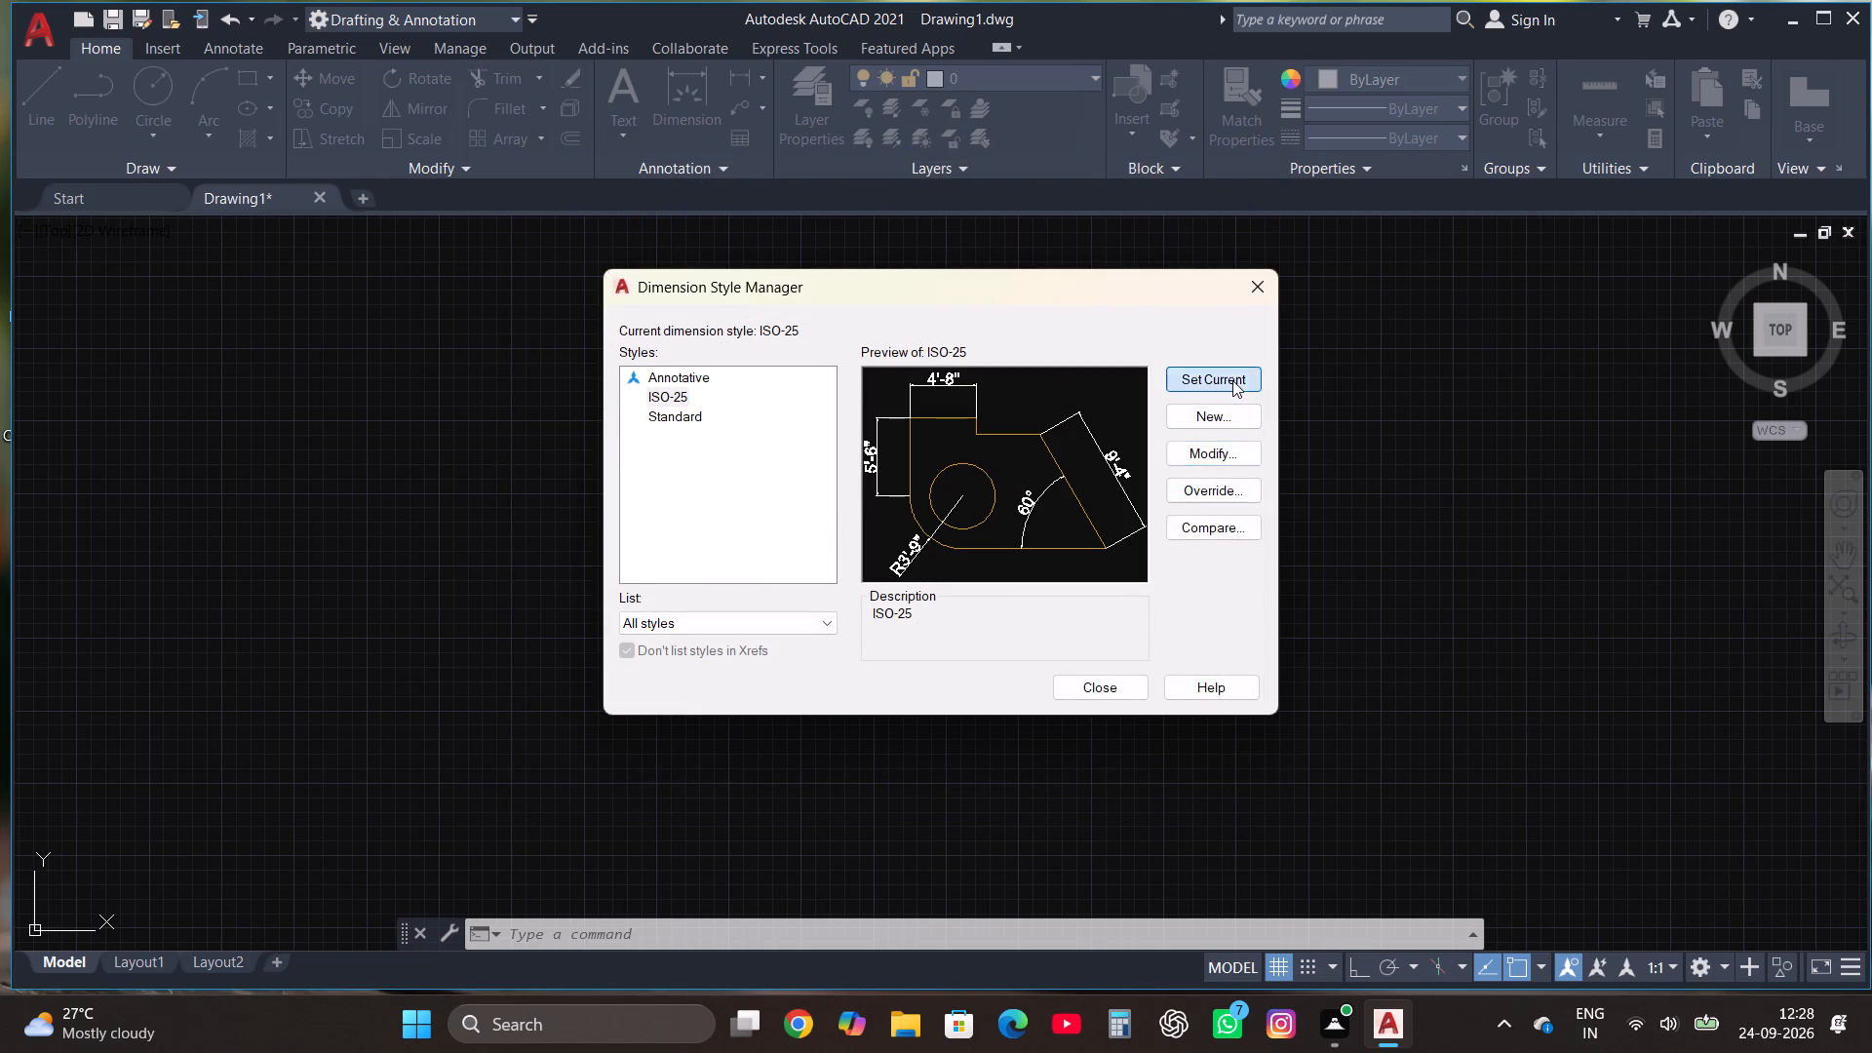
left_click(1124, 684)
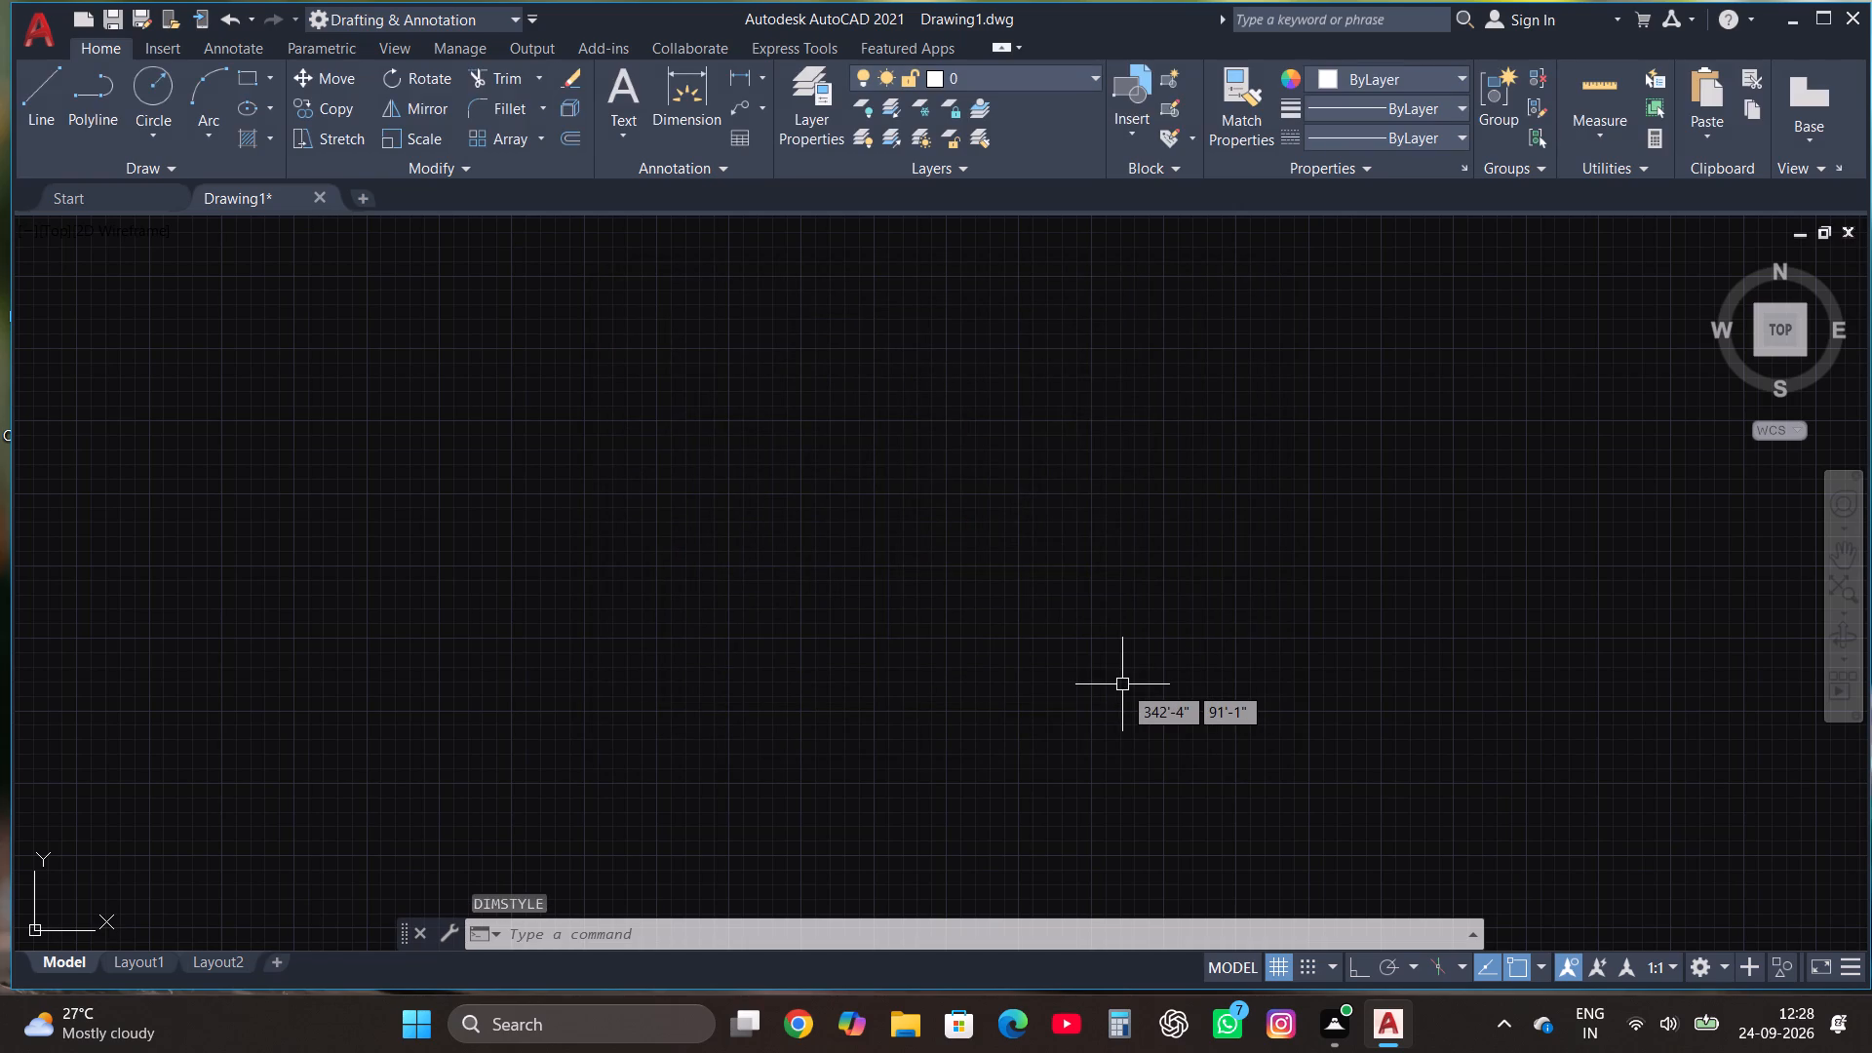
Draw a 30' by 50' rectangle in the empty drawing area as the plan outline.
scroll(1122, 684, "down", 1)
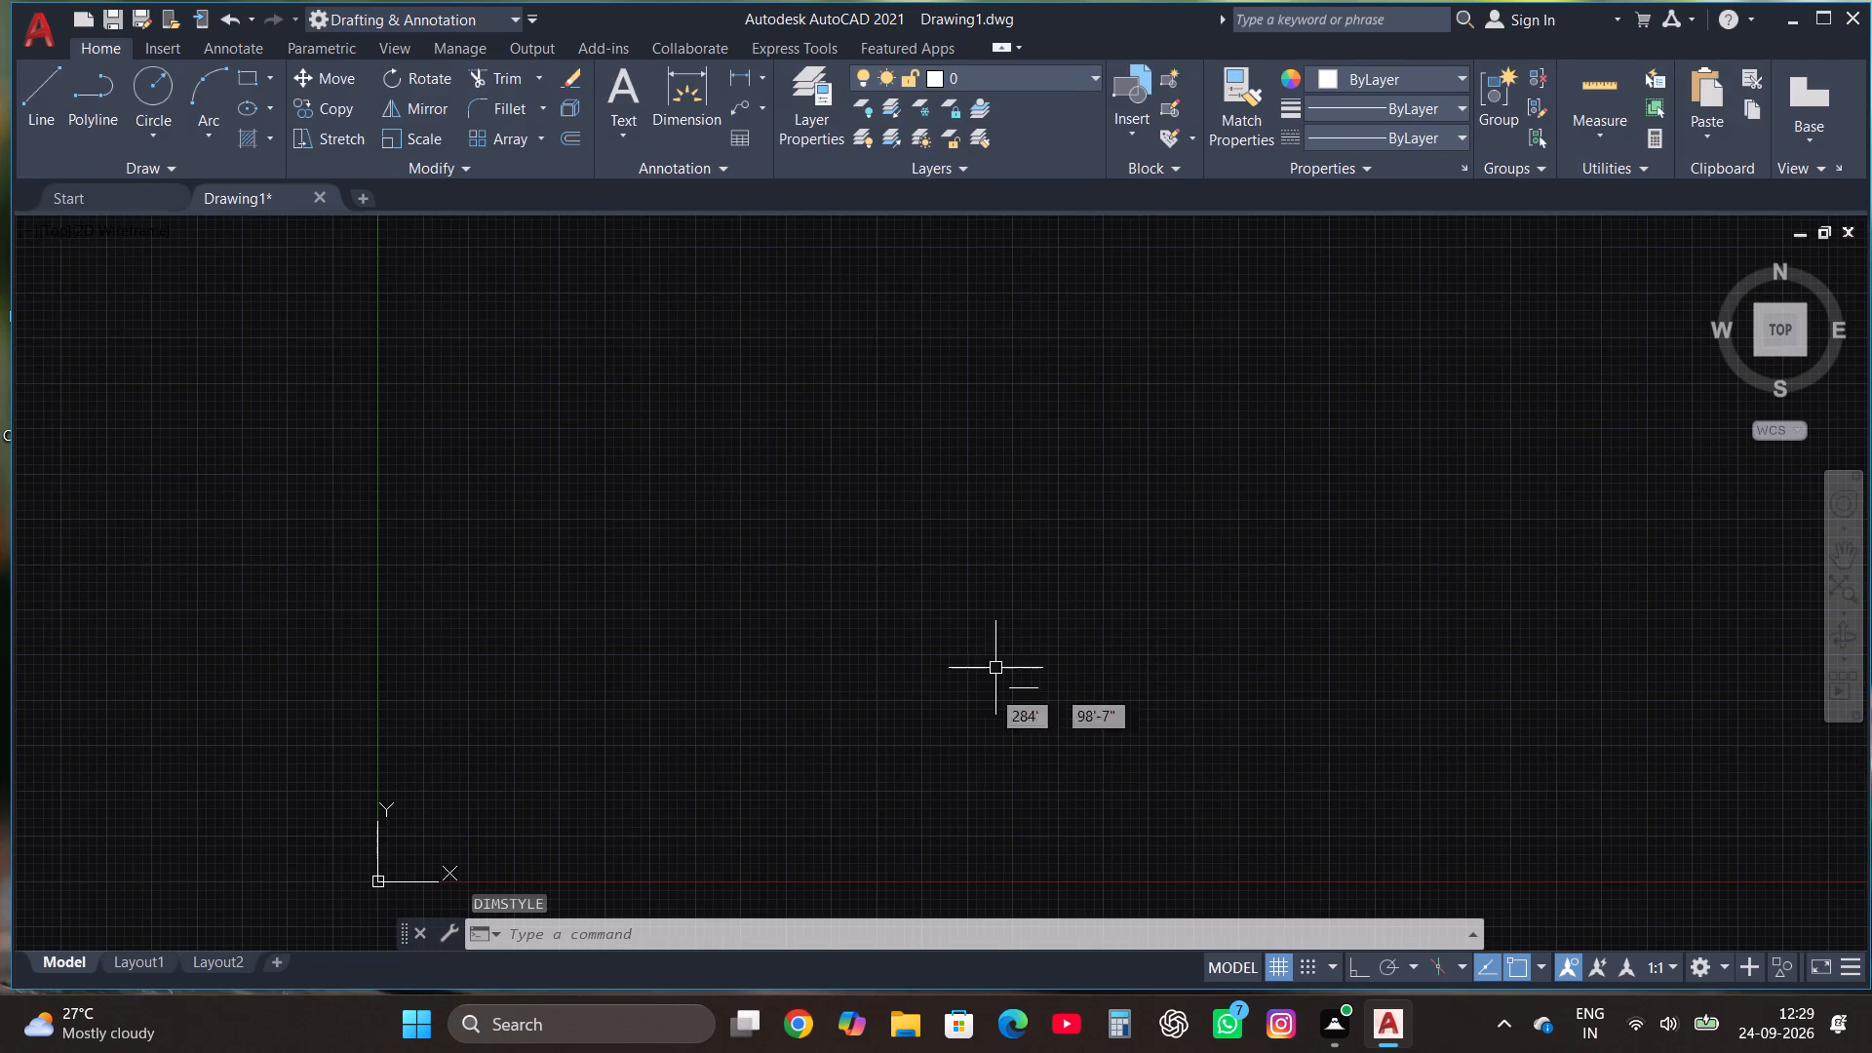
scroll(988, 704, "down", 1)
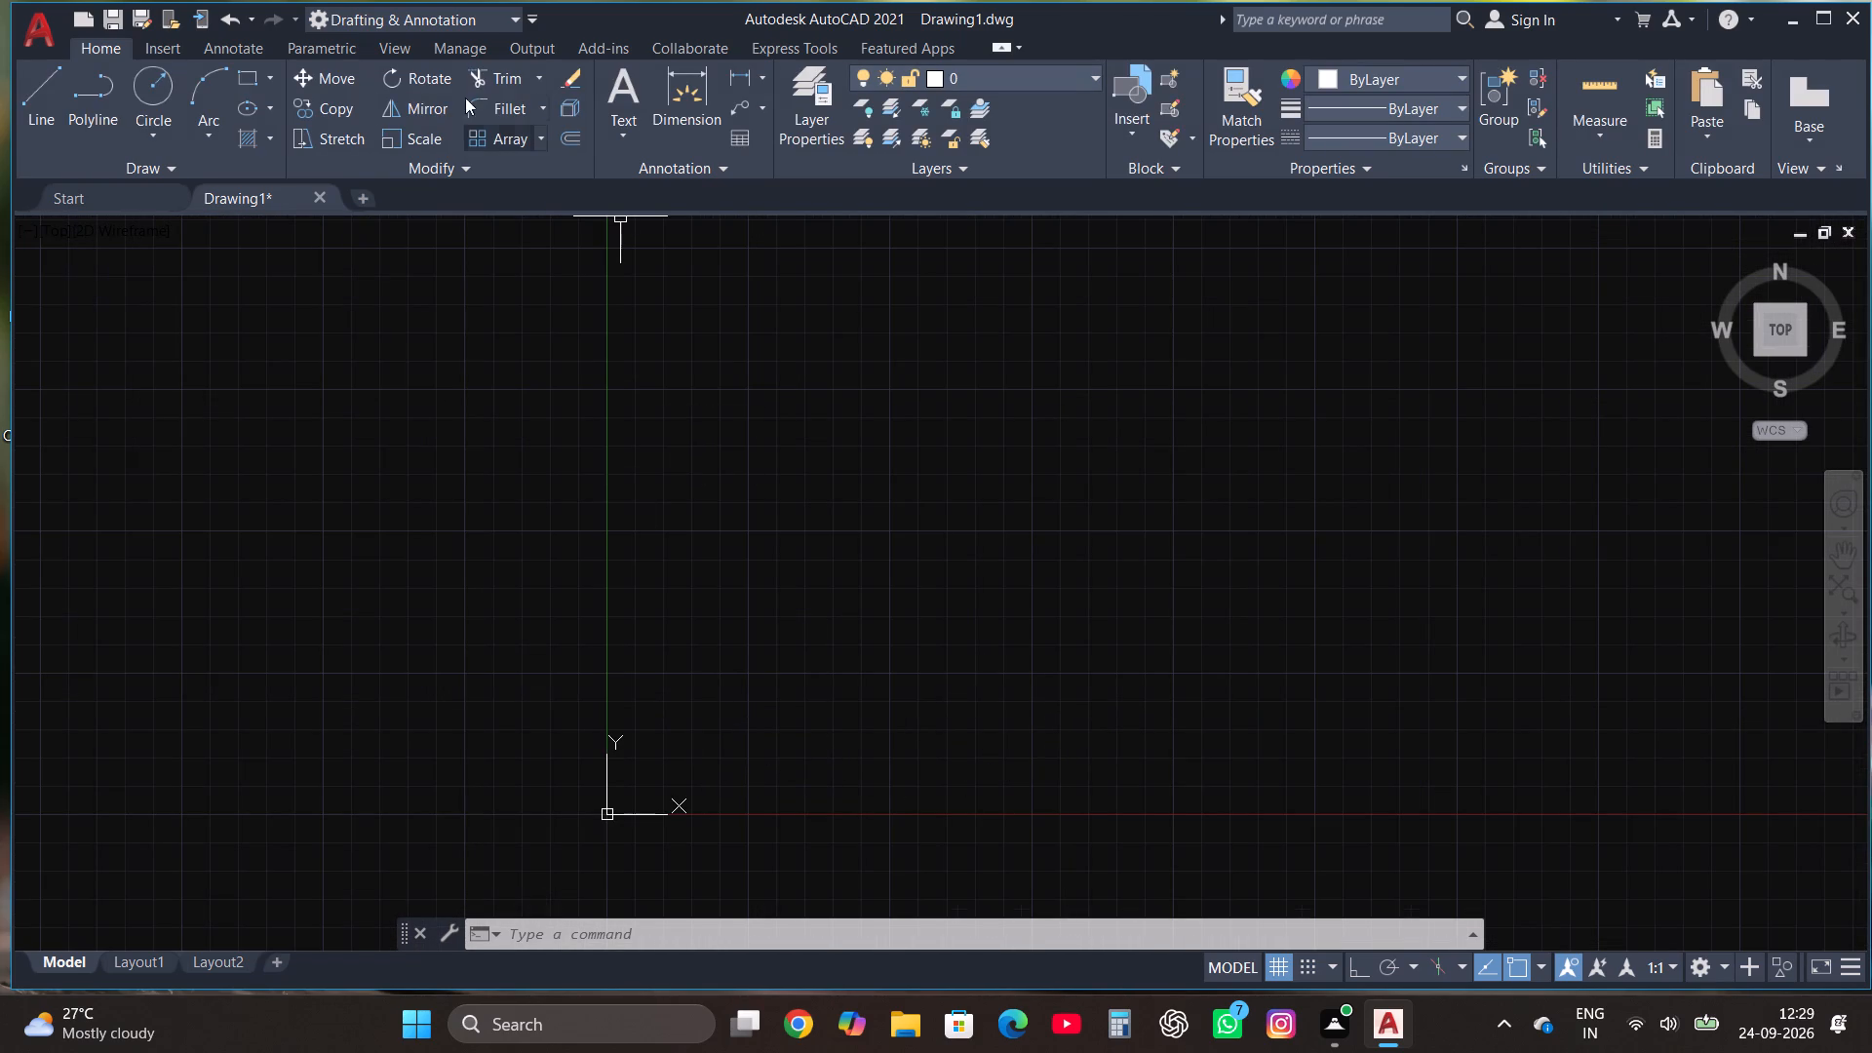
left_click(242, 77)
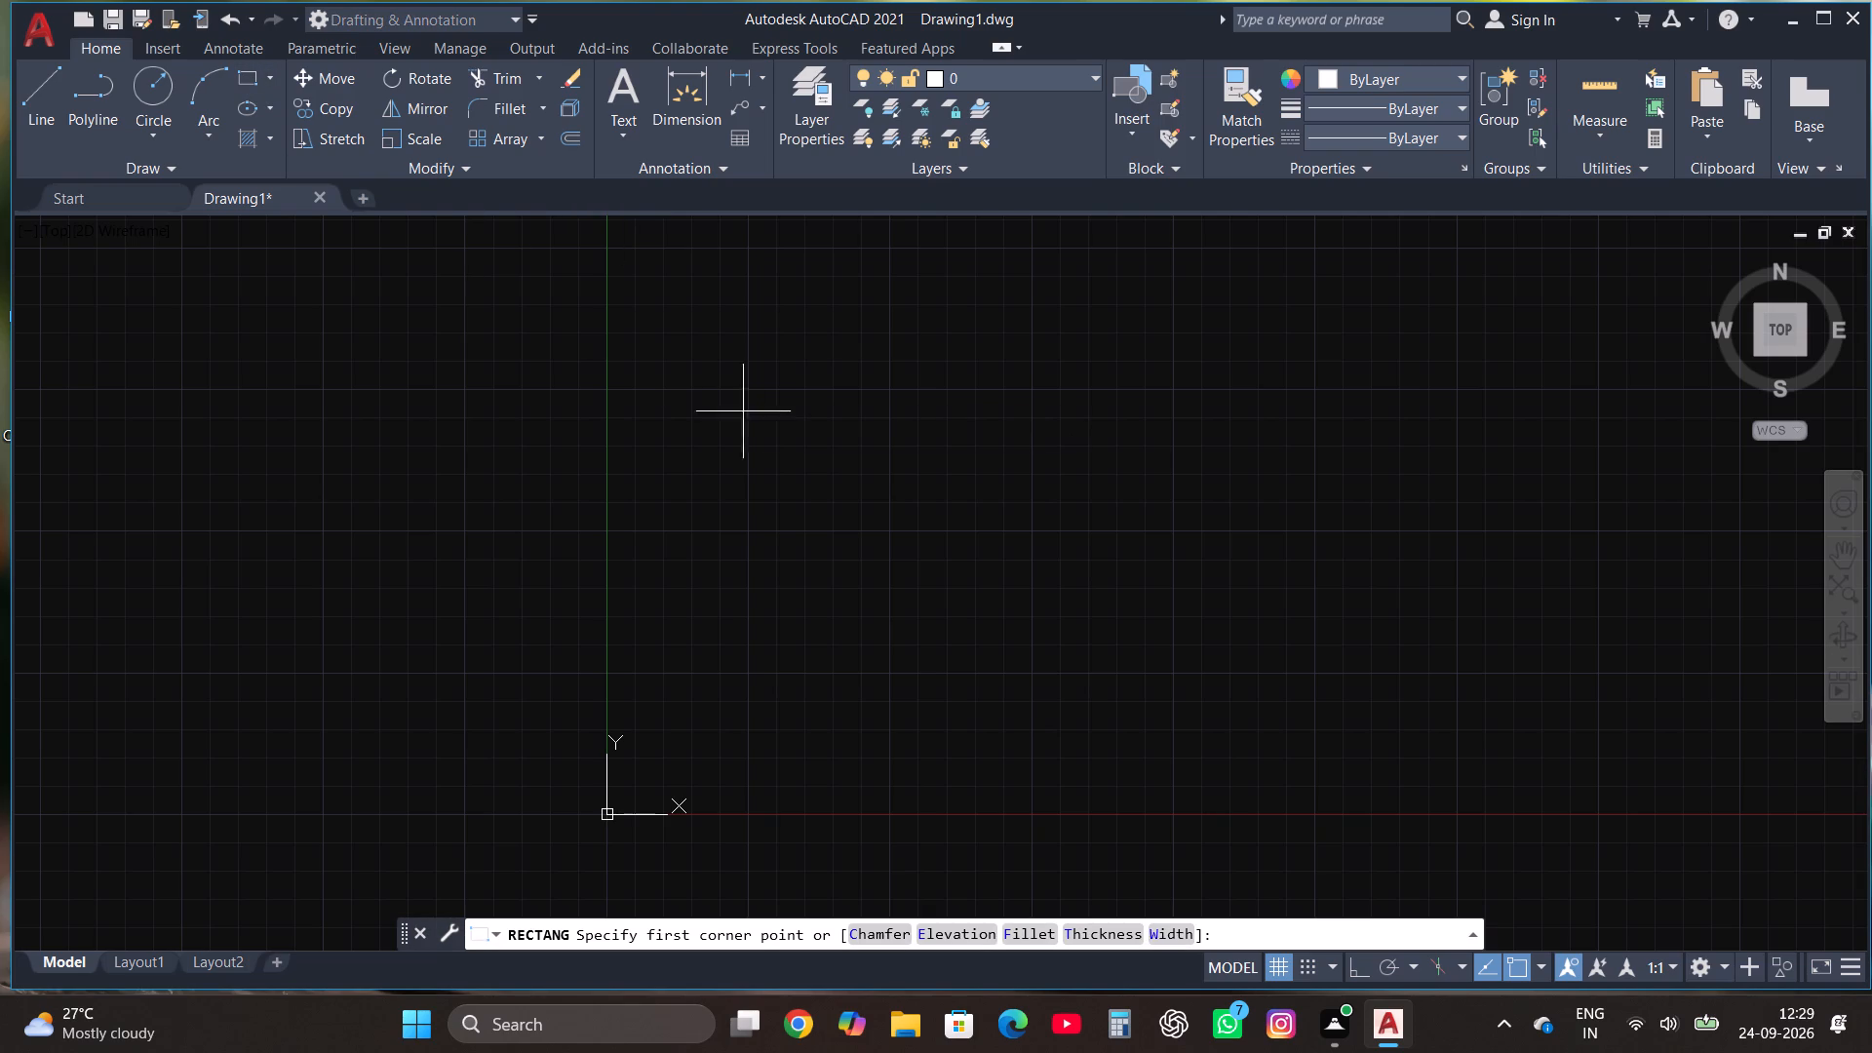
left_click(766, 373)
type("30'")
key("comma")
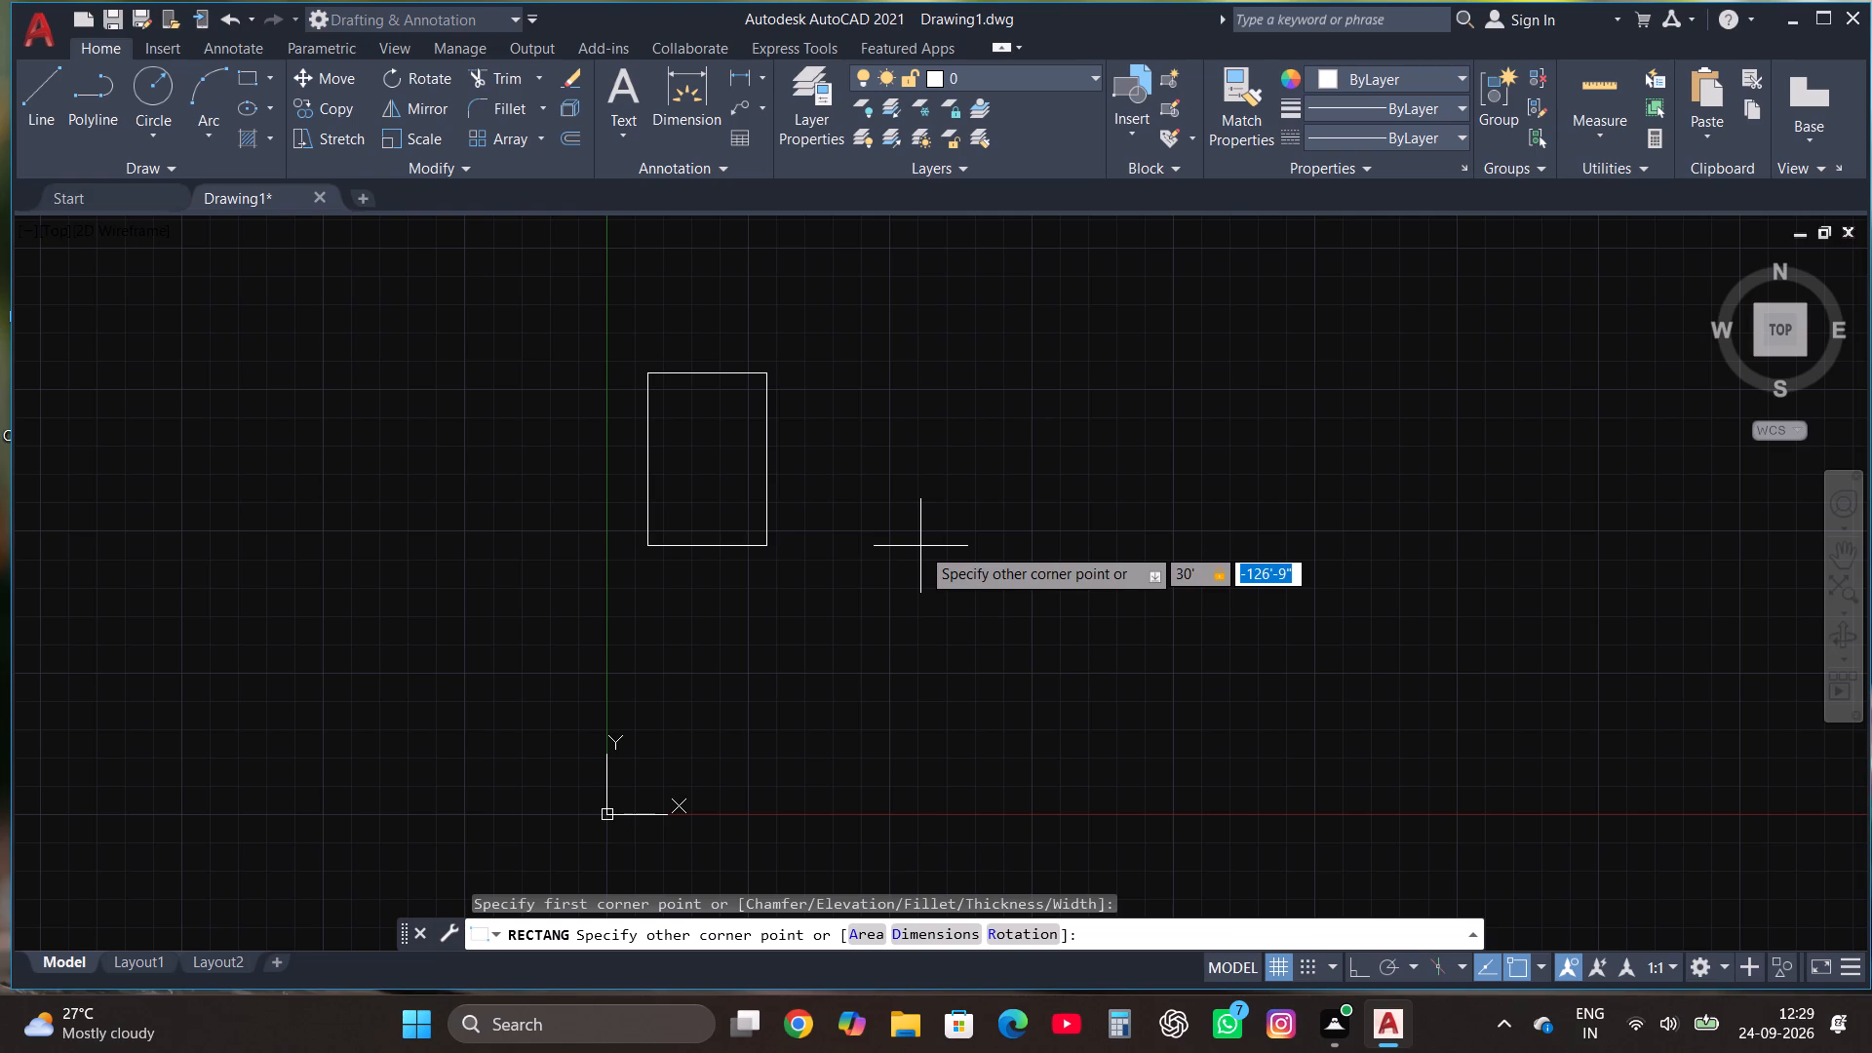
type("50'")
key("Return")
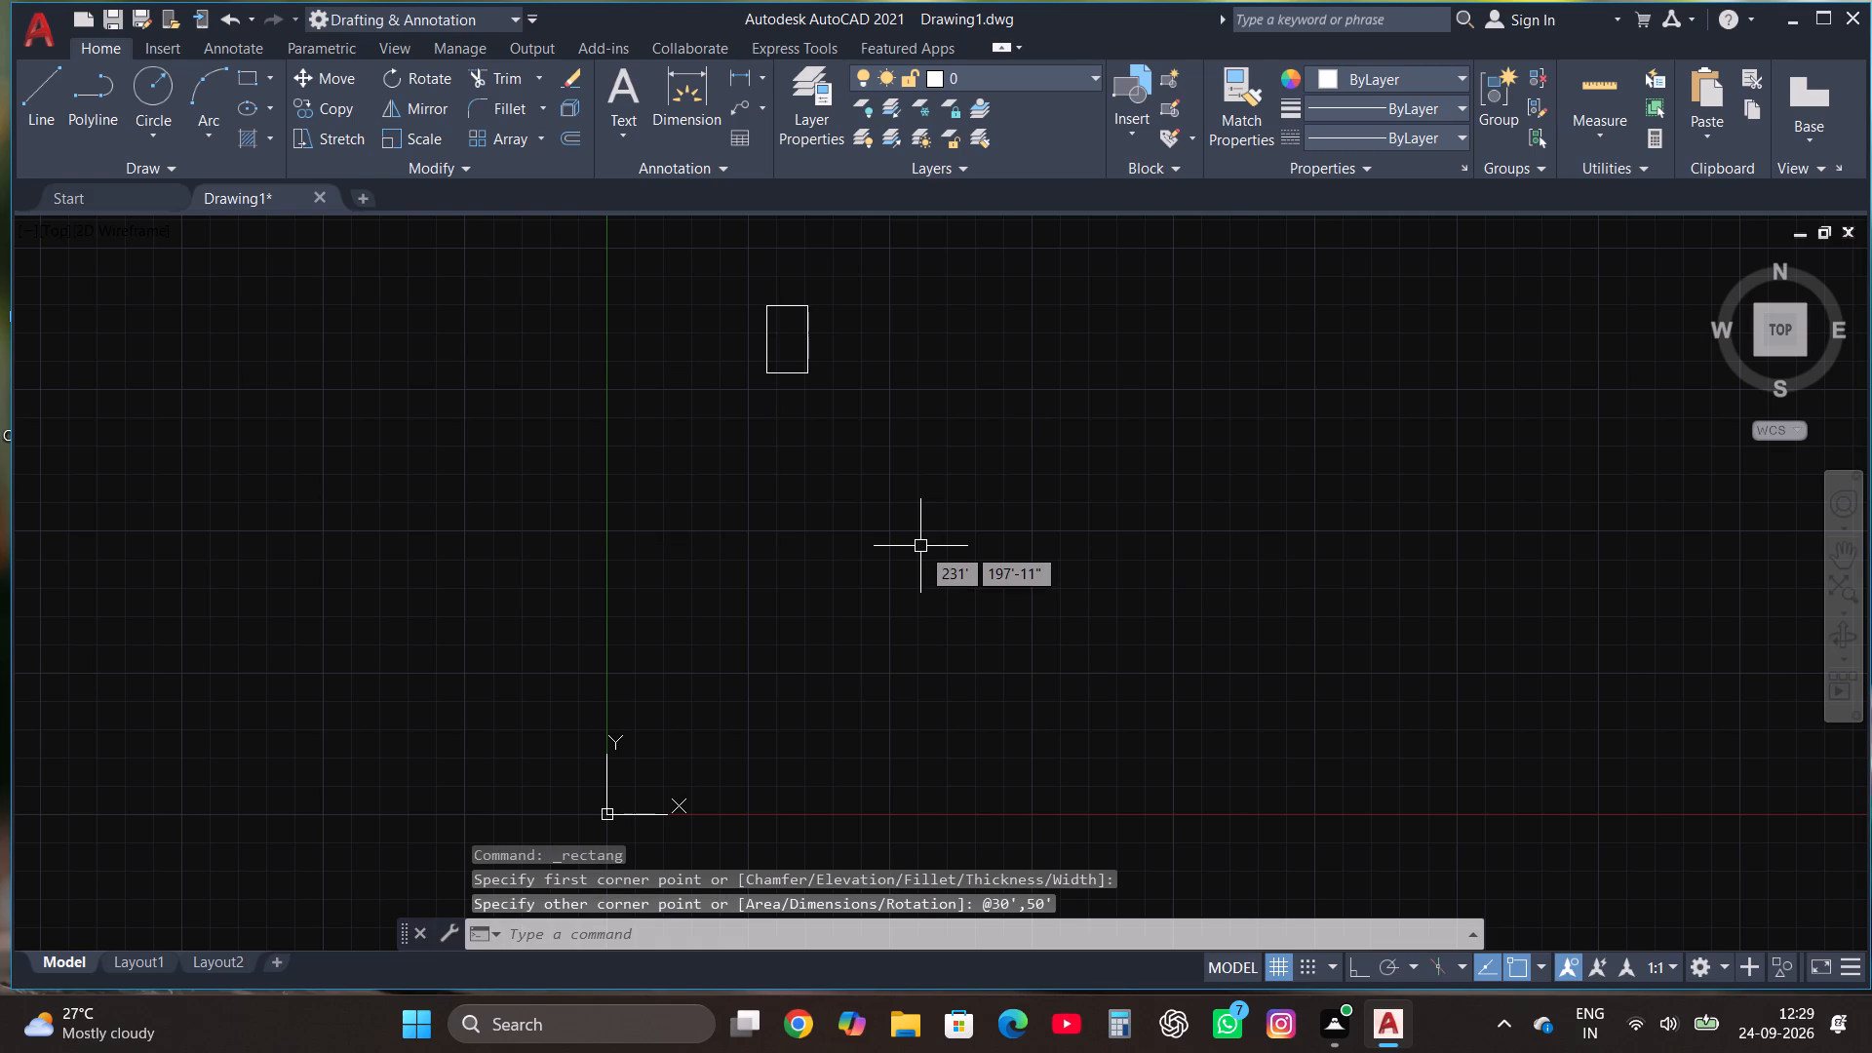
Offset the plan rectangle inward by 9" to form the outer walls.
scroll(920, 693, "down", 2)
scroll(904, 532, "up", 2)
scroll(842, 639, "up", 1)
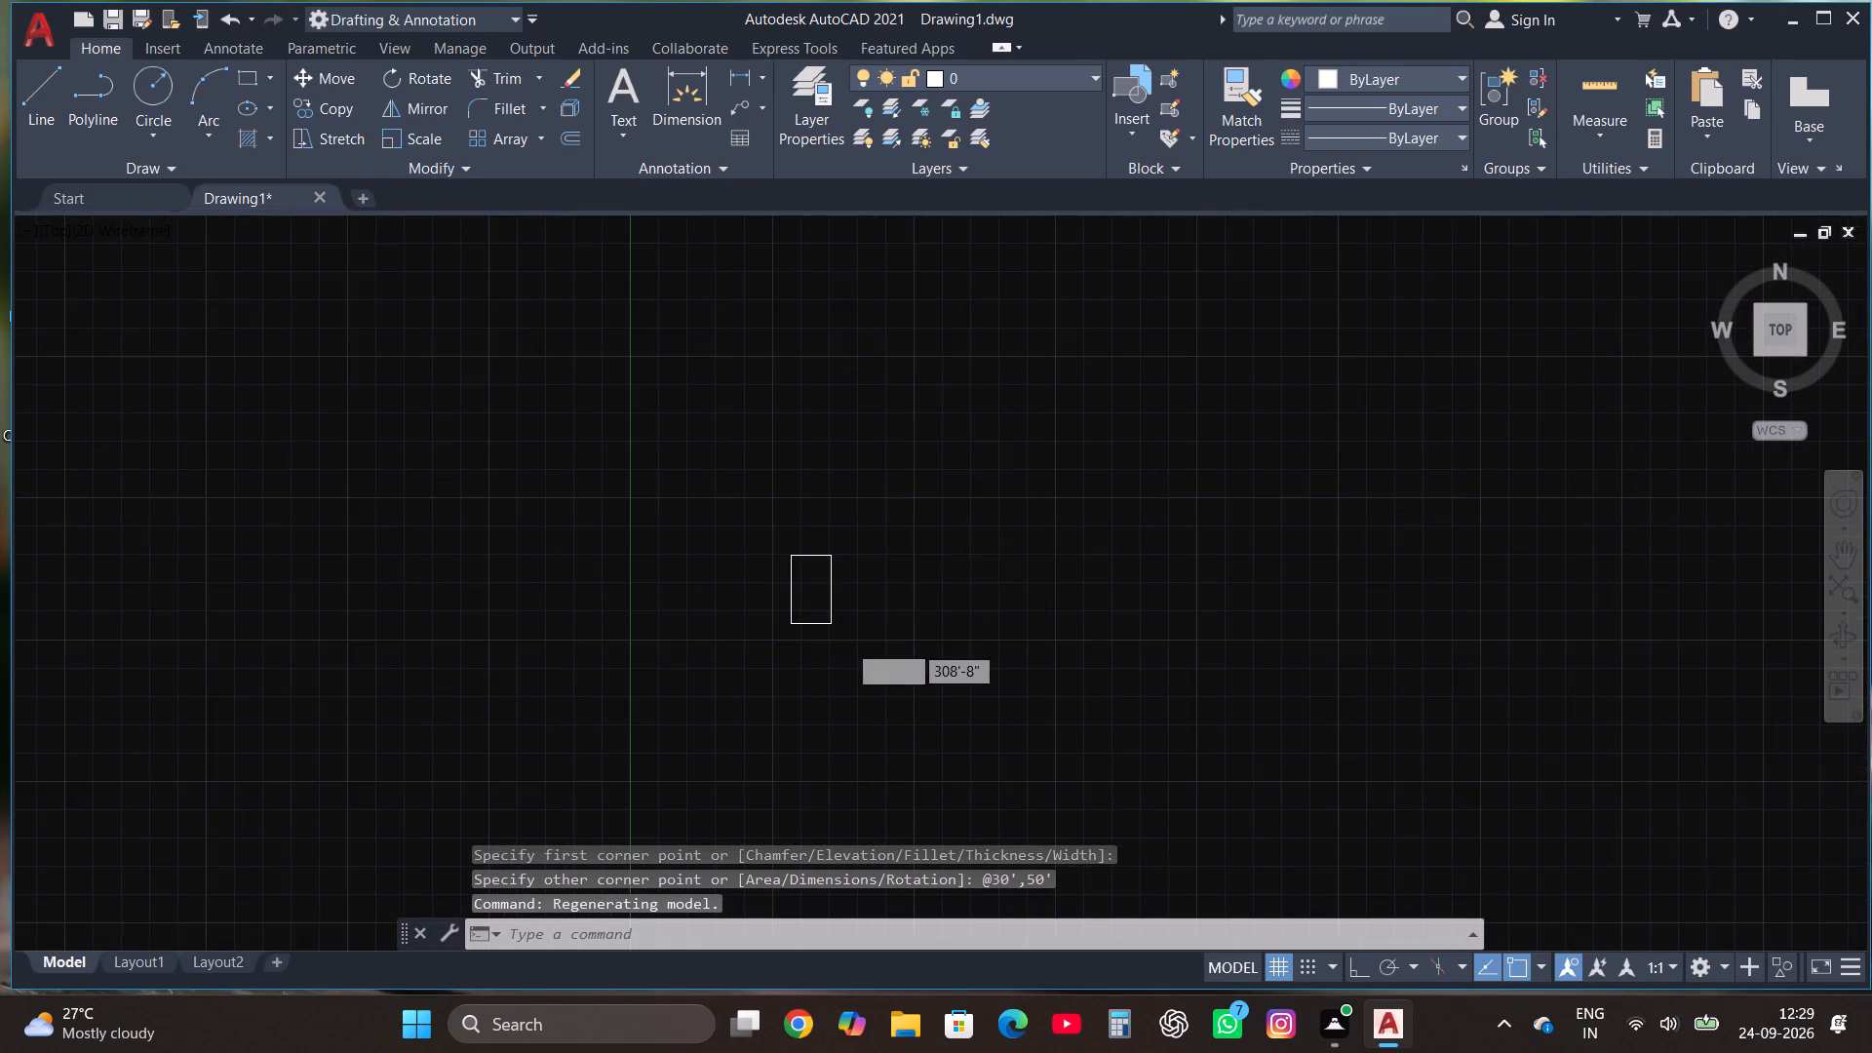
scroll(842, 639, "up", 1)
scroll(686, 448, "up", 1)
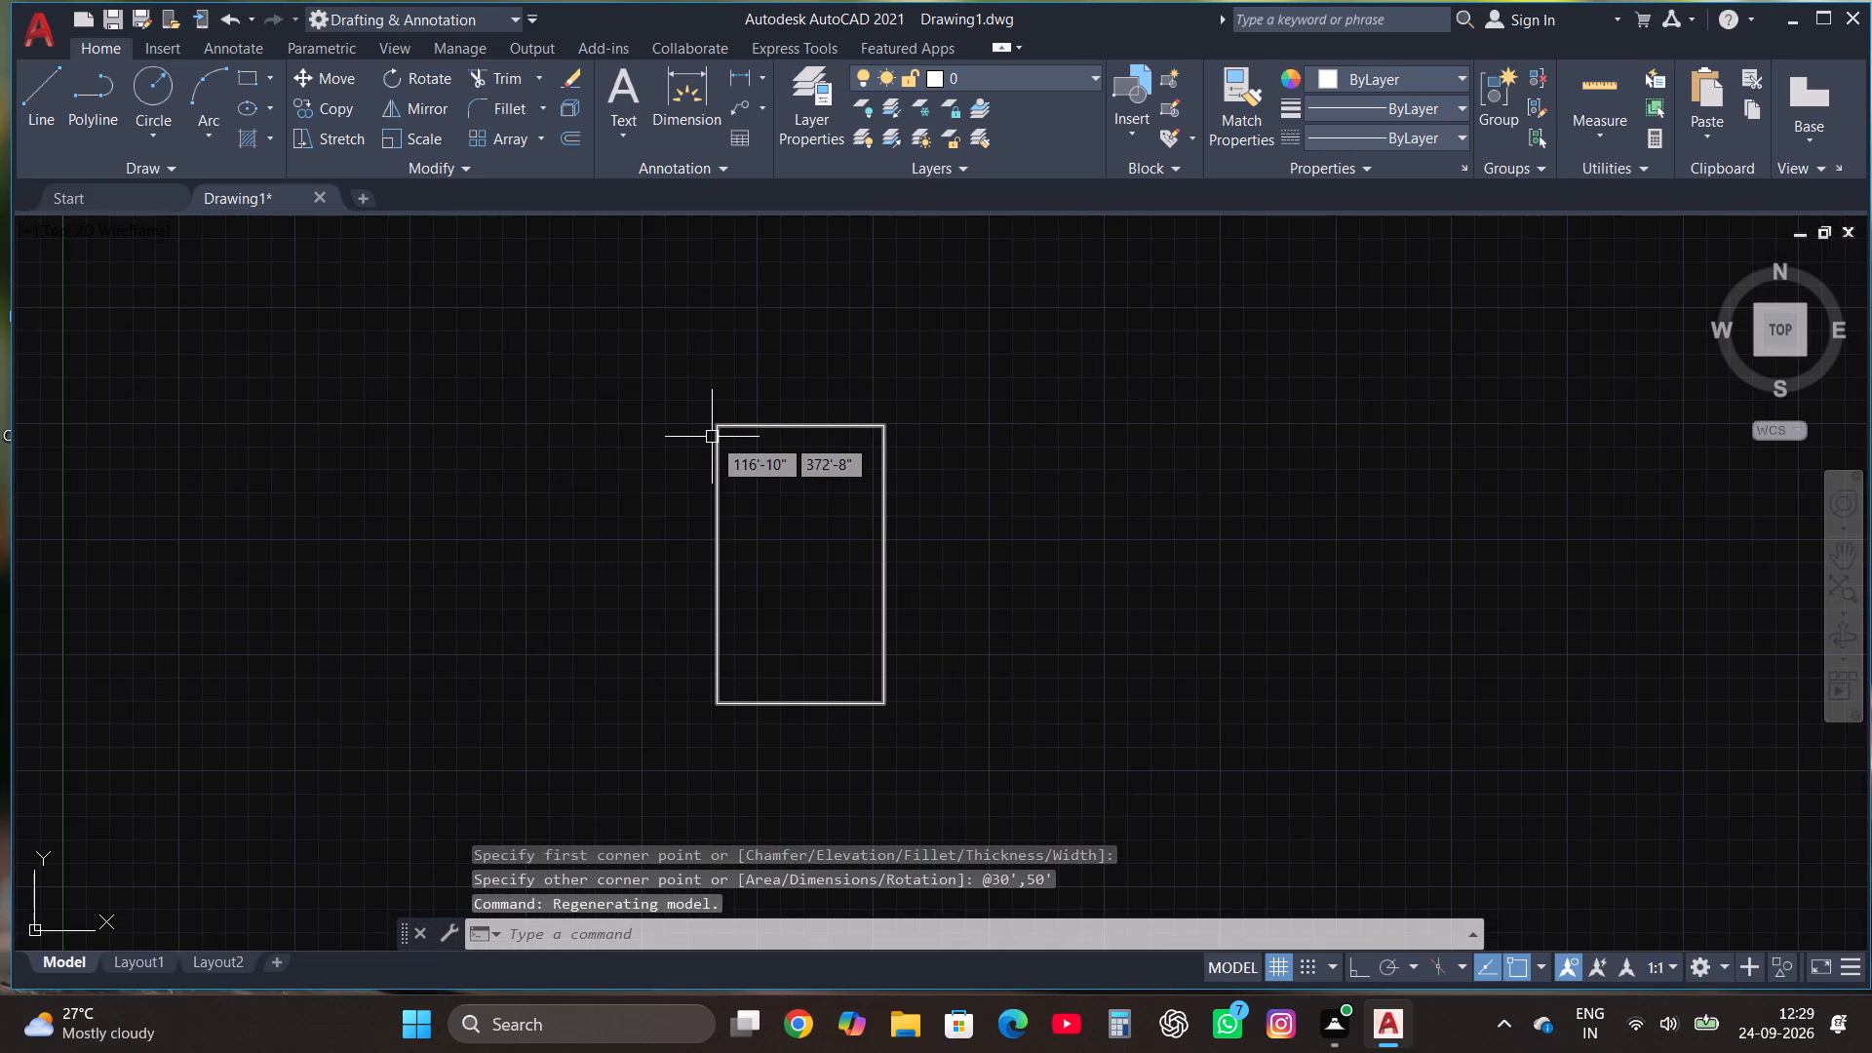
left_click(714, 438)
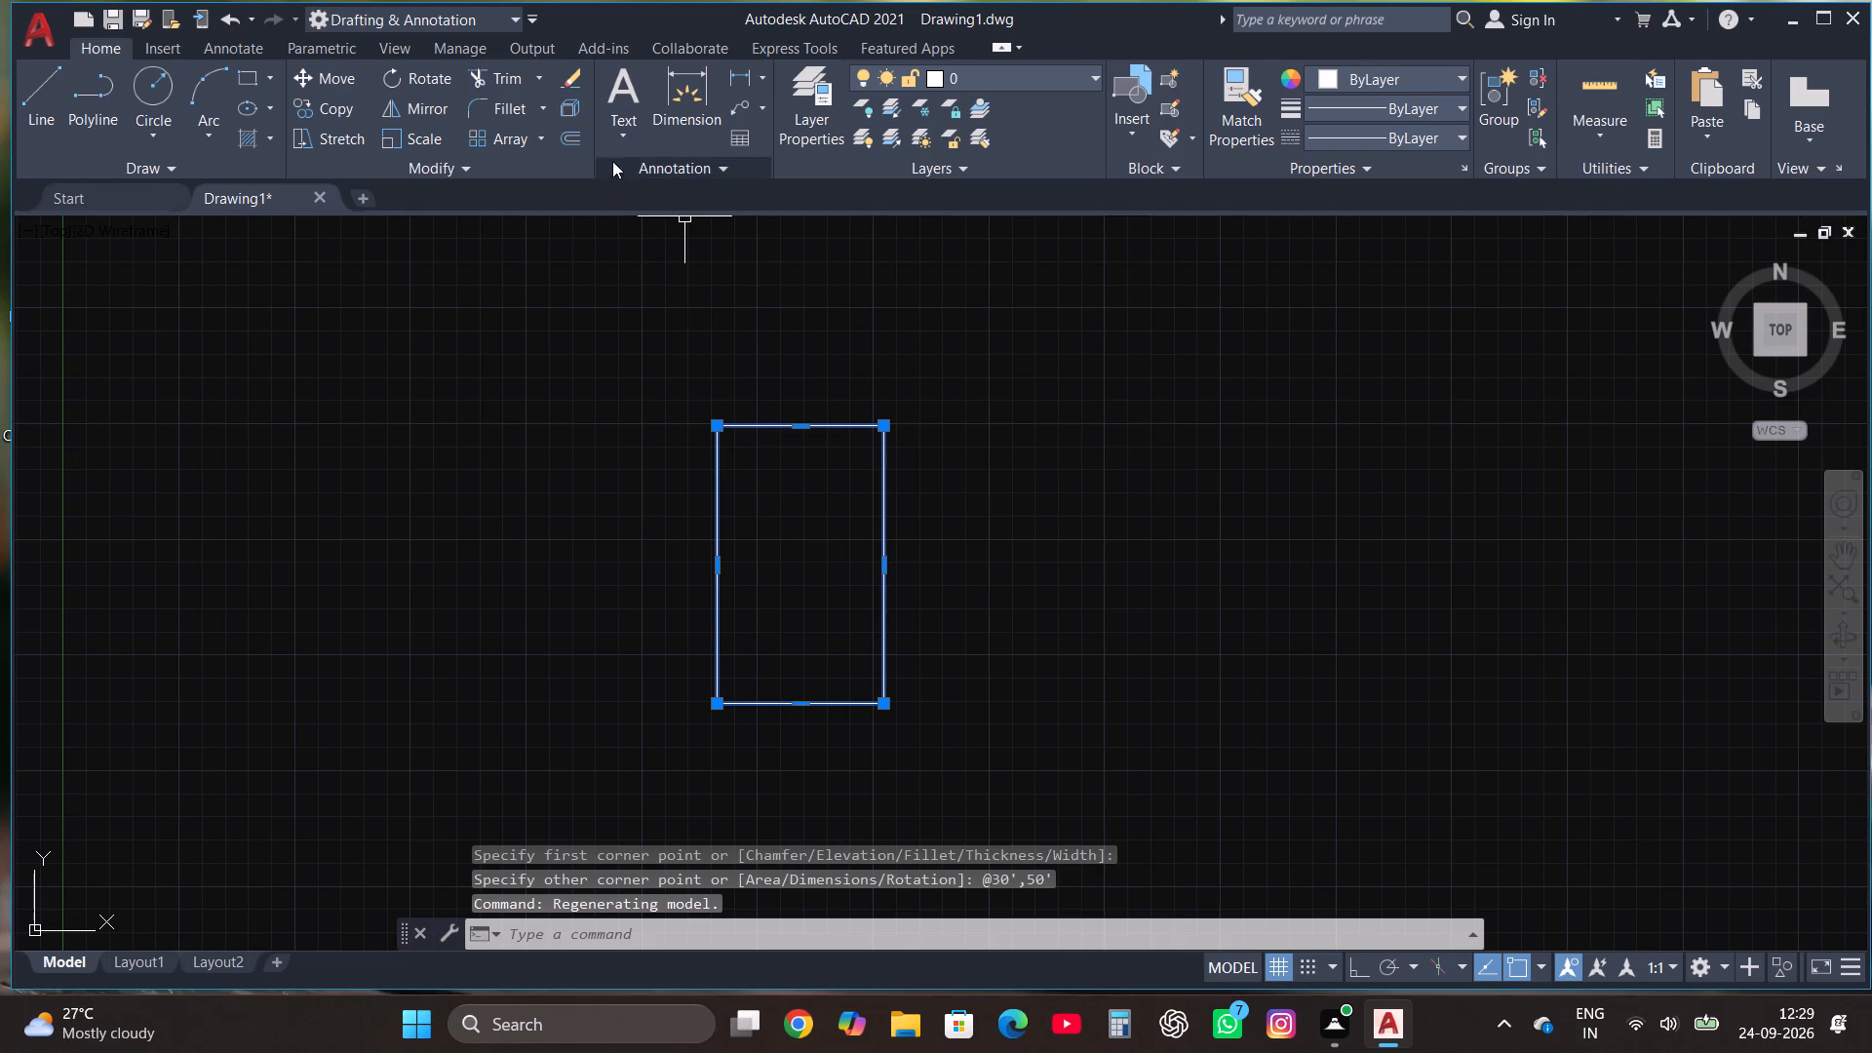
left_click(565, 133)
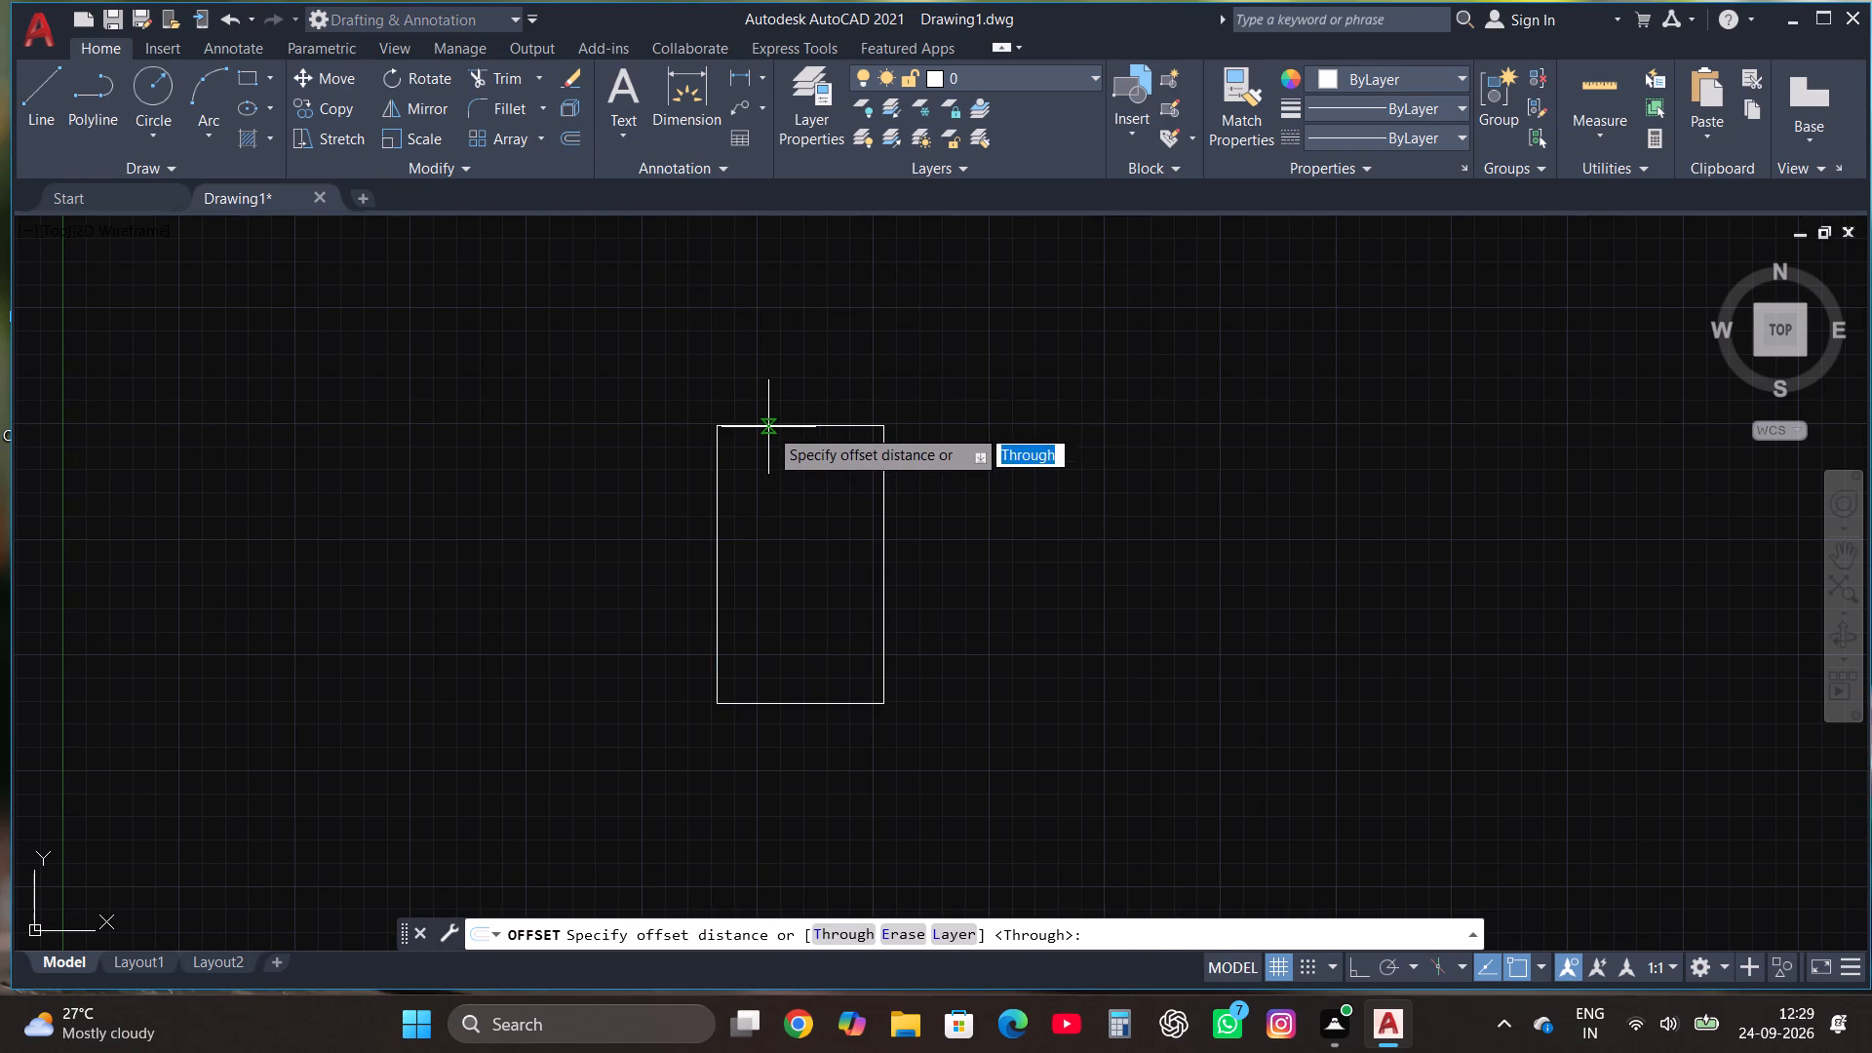
left_click(768, 427)
left_click(770, 432)
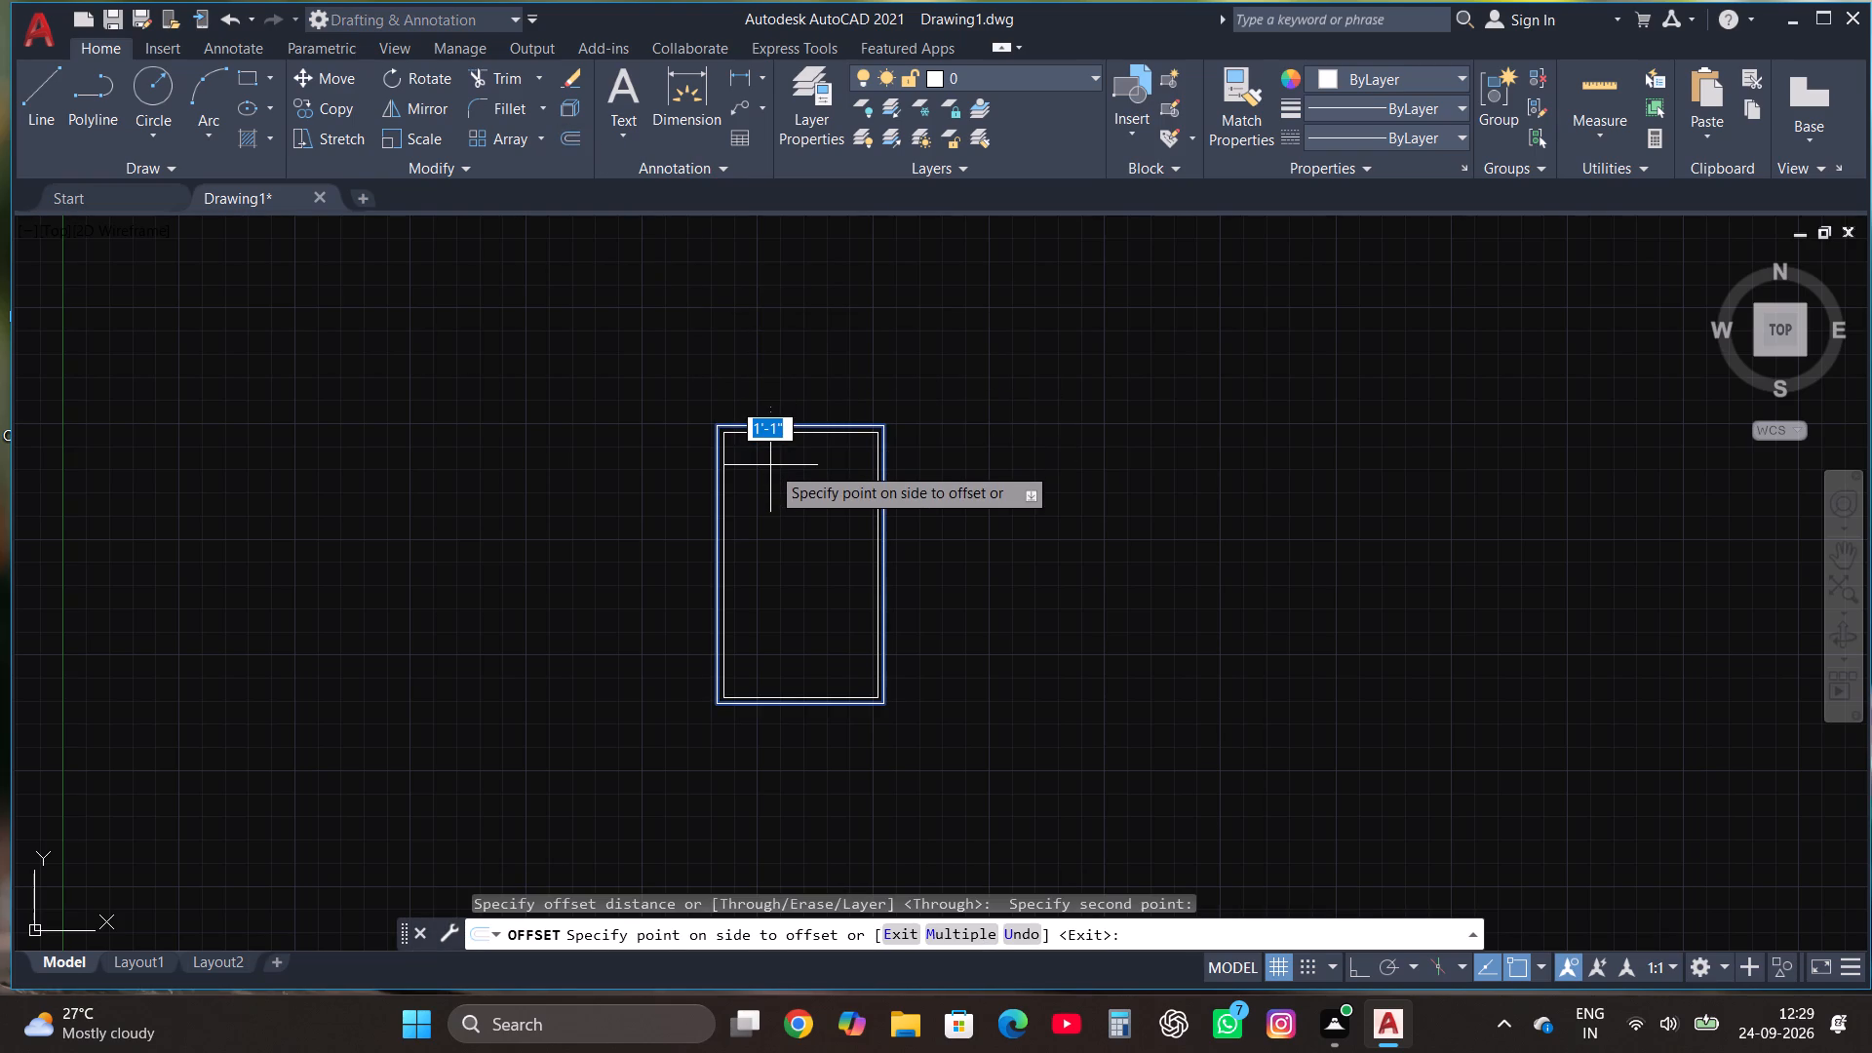
type("9\"")
key("Return")
scroll(673, 452, "up", 1)
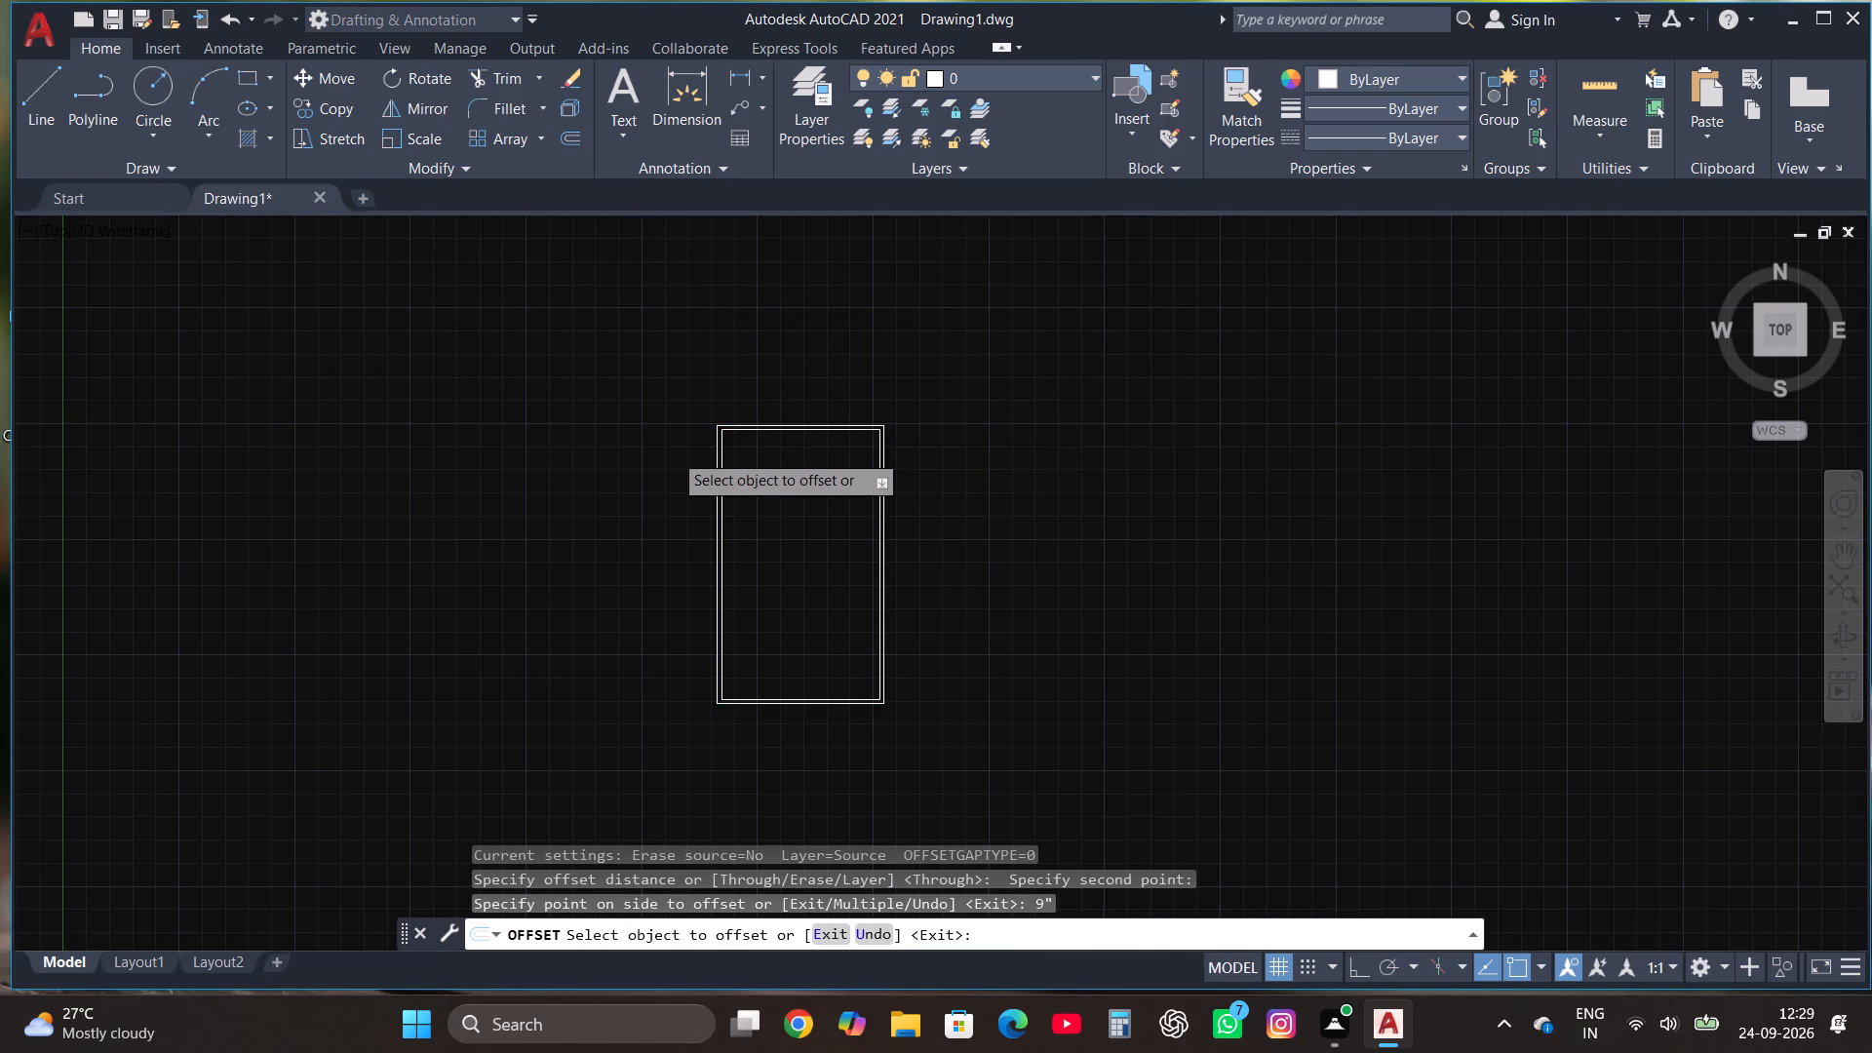
scroll(671, 452, "up", 1)
key("Escape")
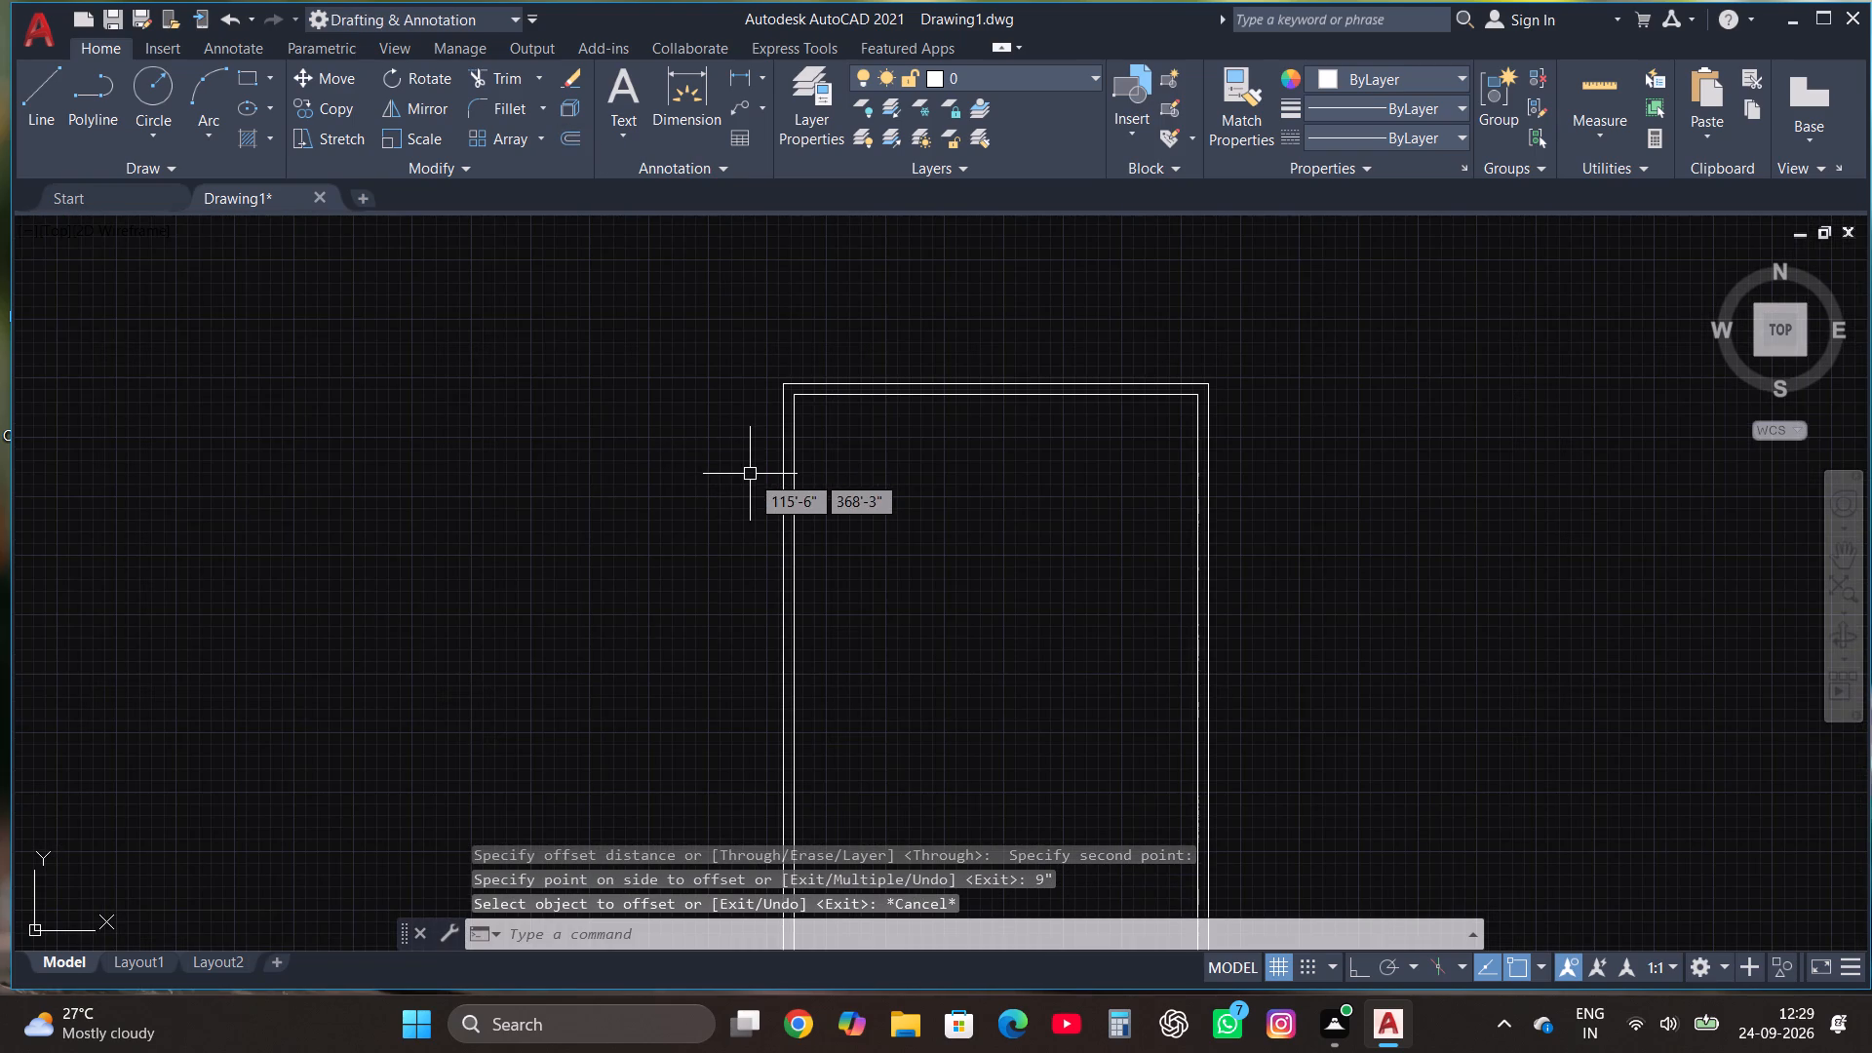
With Ortho on, draw lines from the inner wall's upper-left corner: 8' right along the wall, then 7' down.
left_click(50, 98)
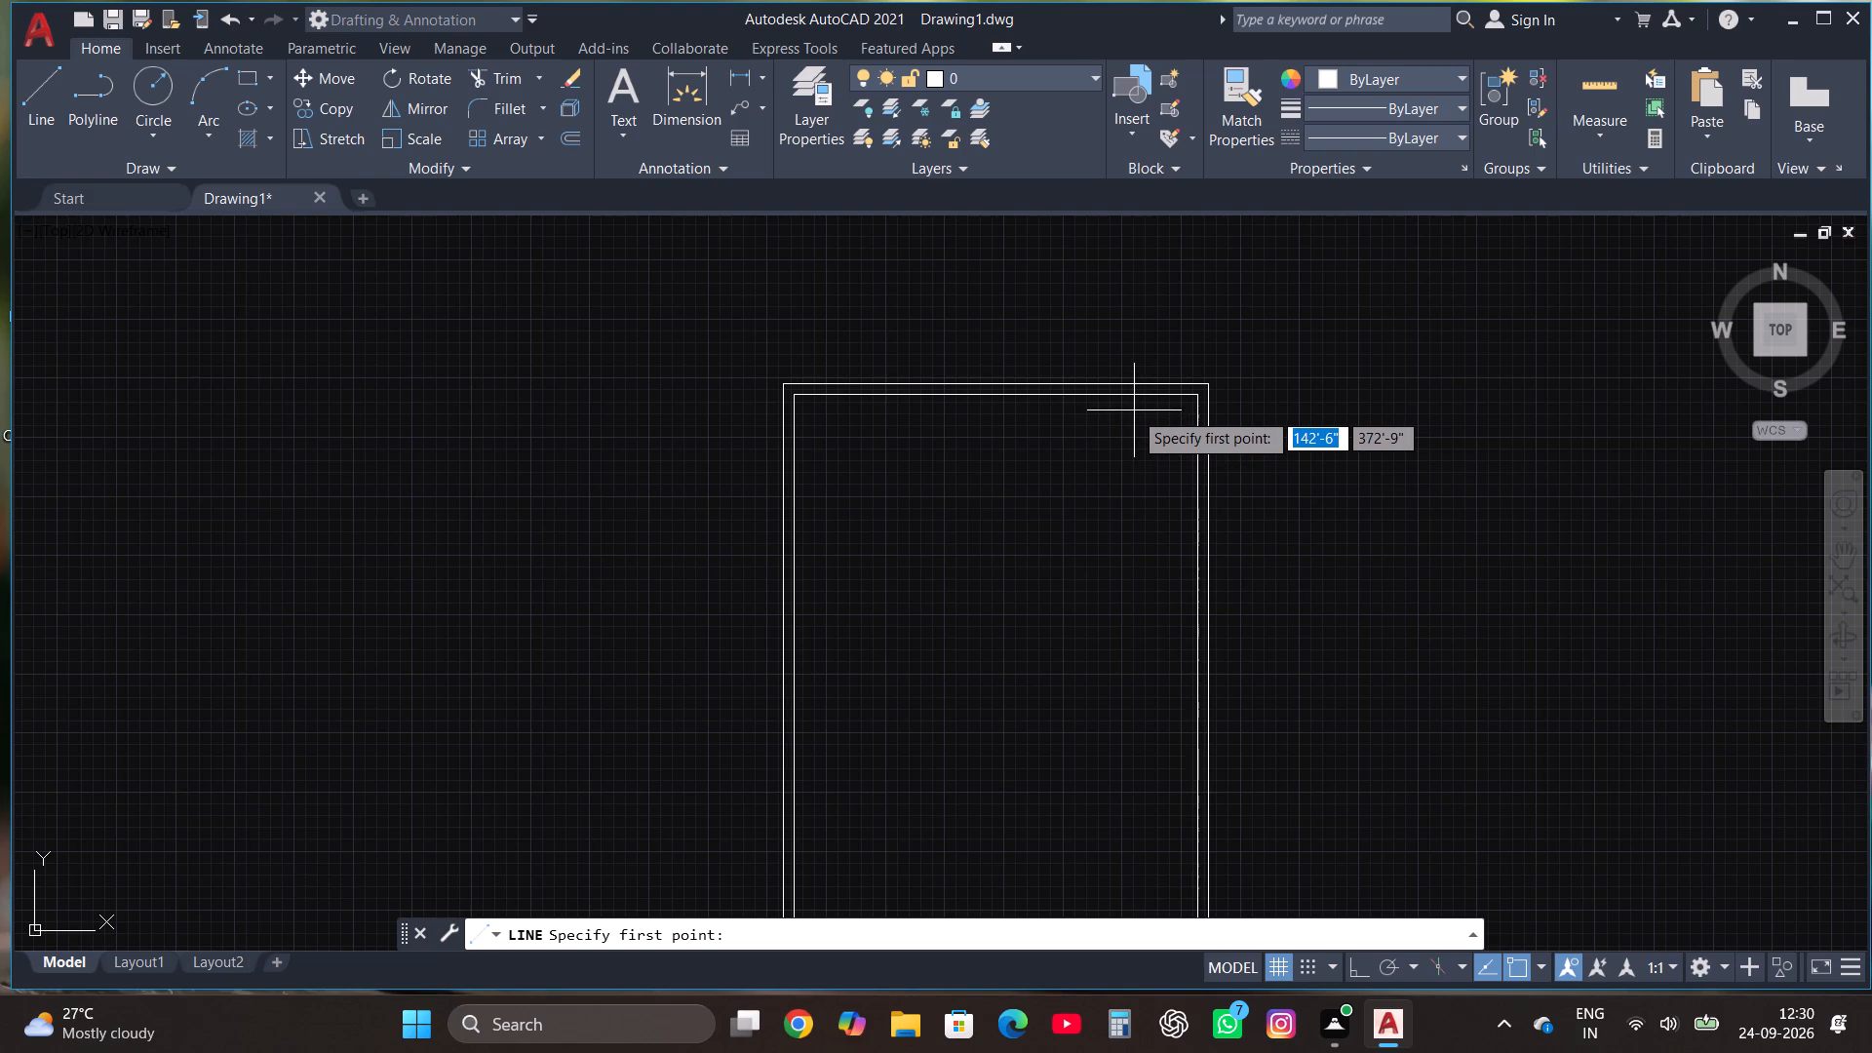
scroll(801, 390, "up", 2)
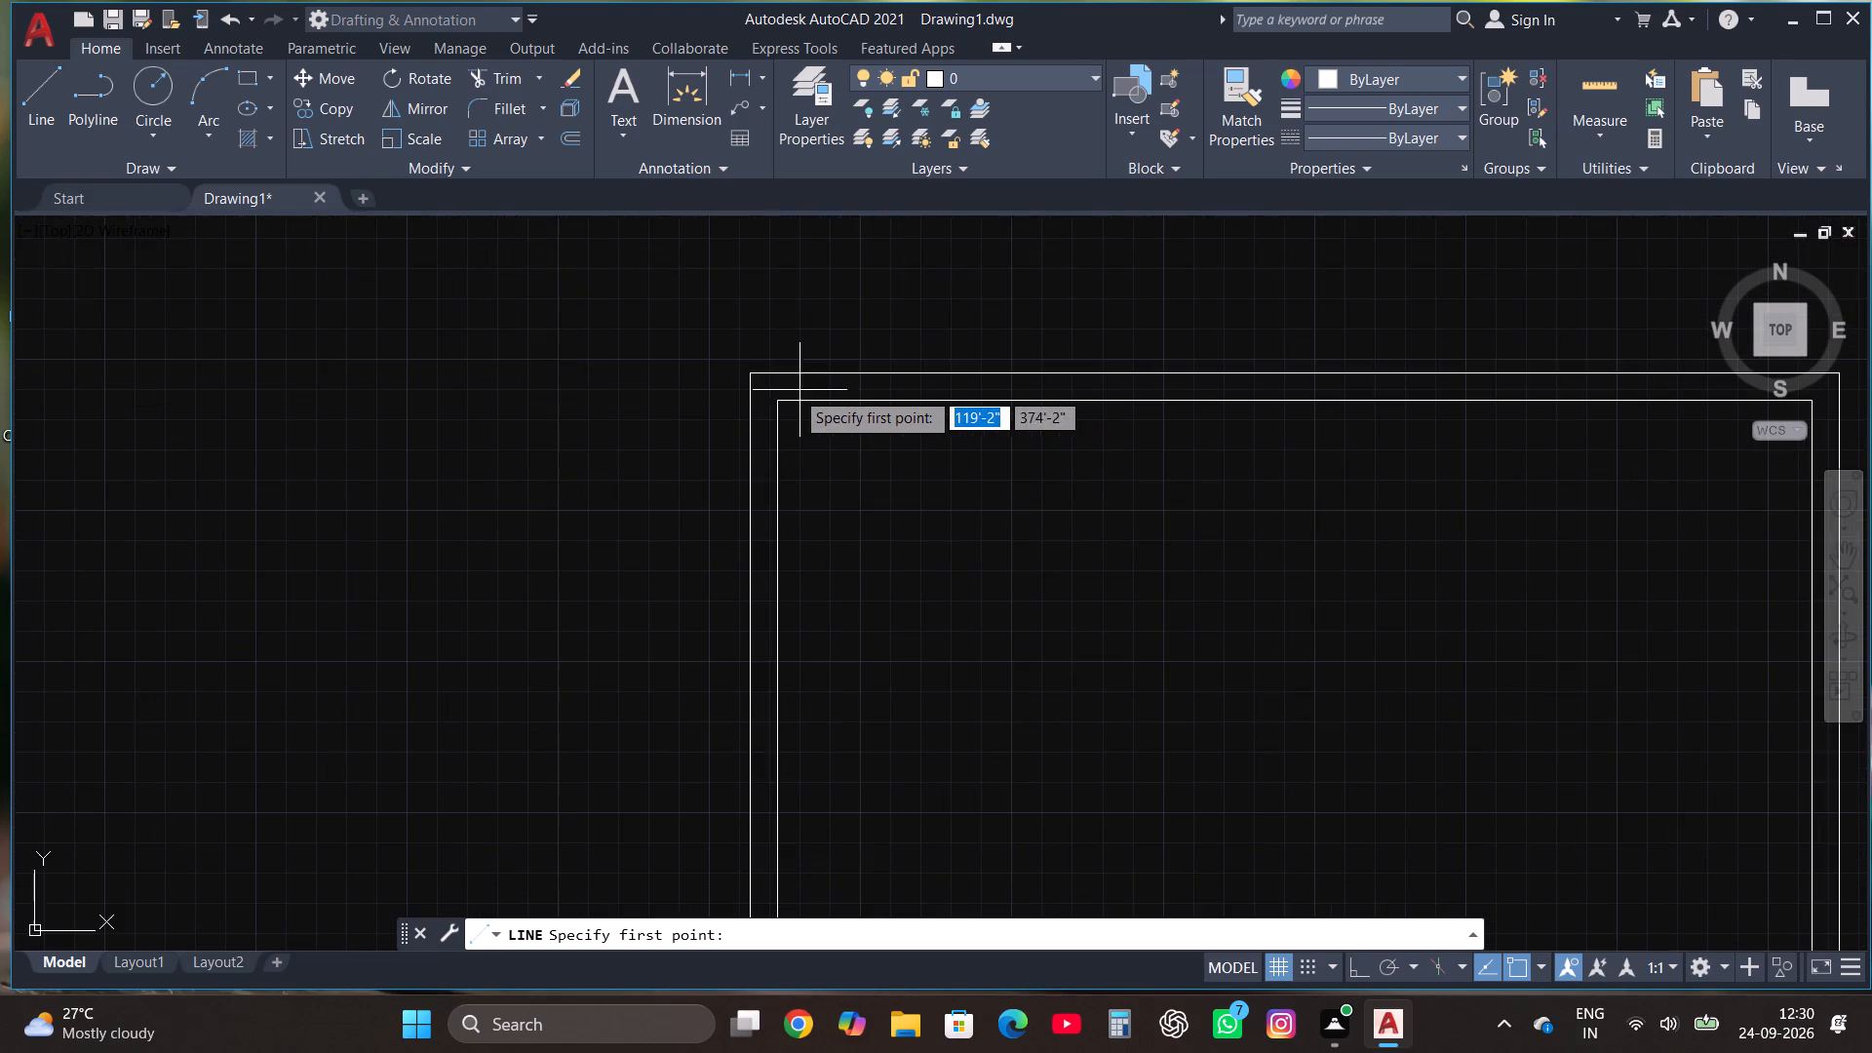
left_click(775, 402)
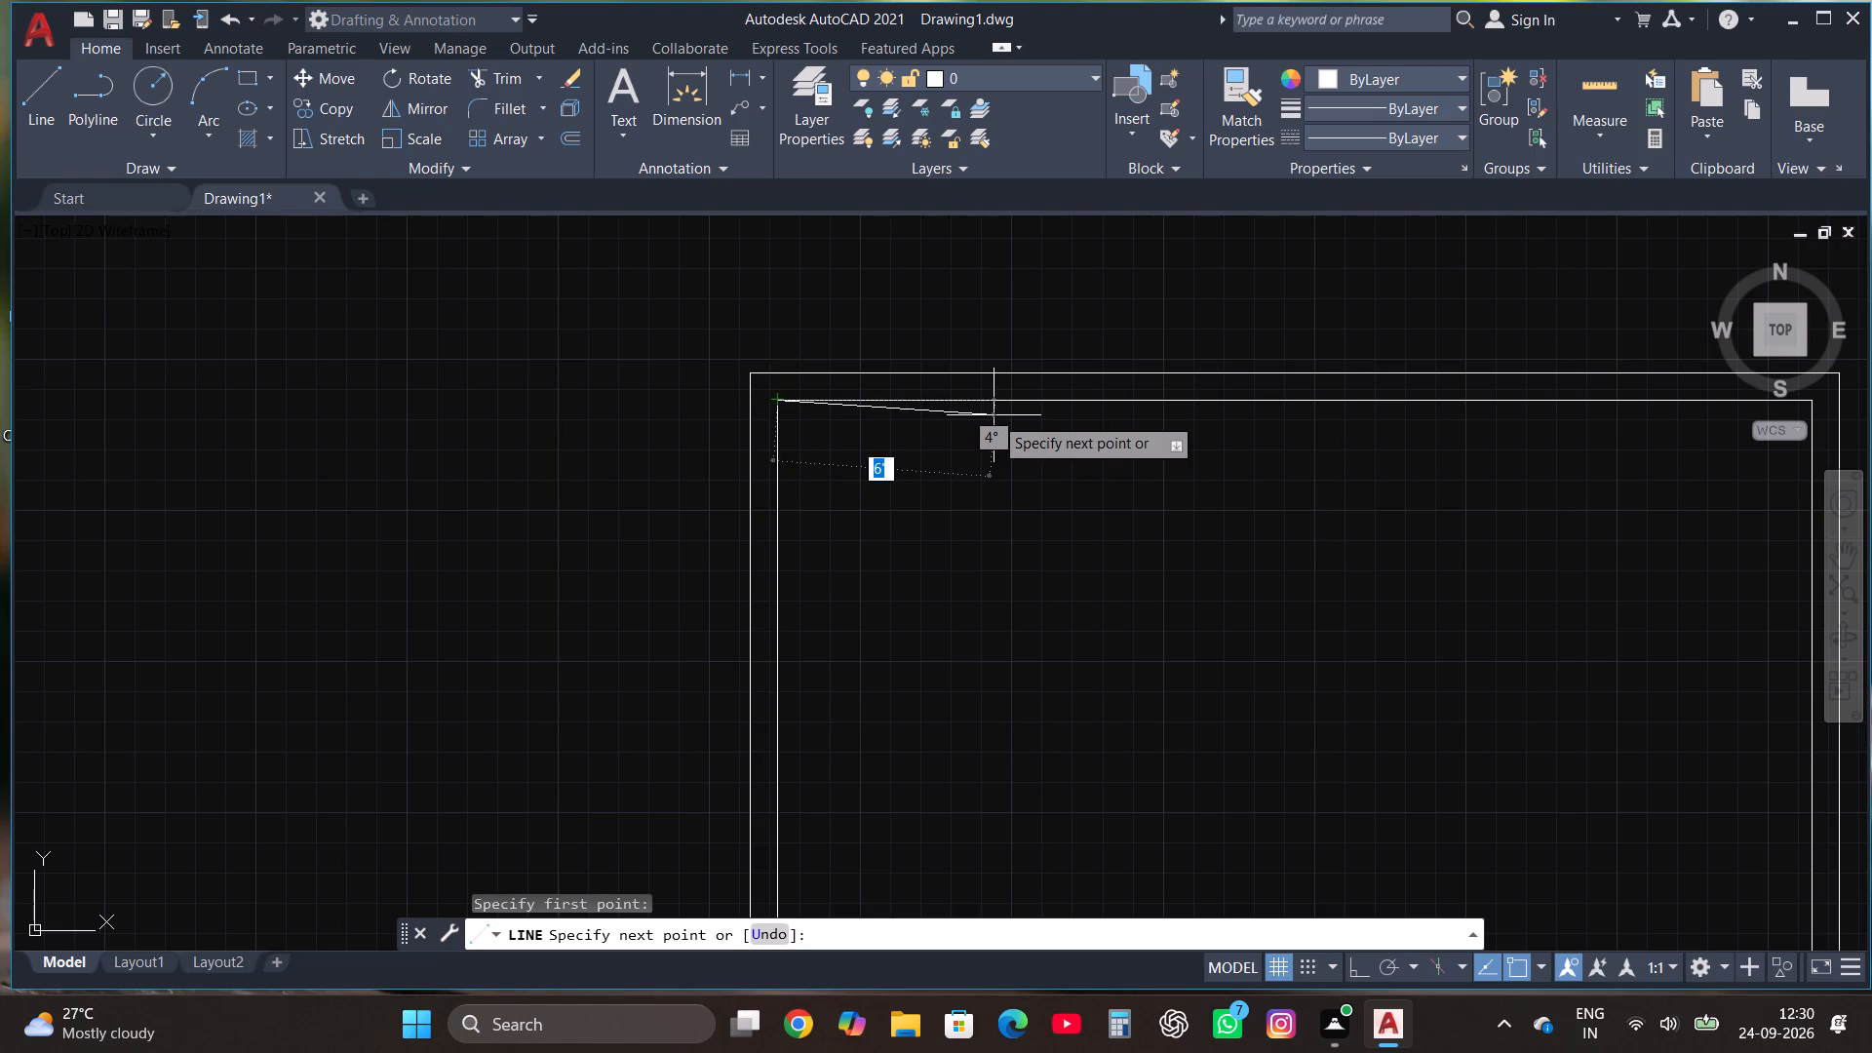
key("F8")
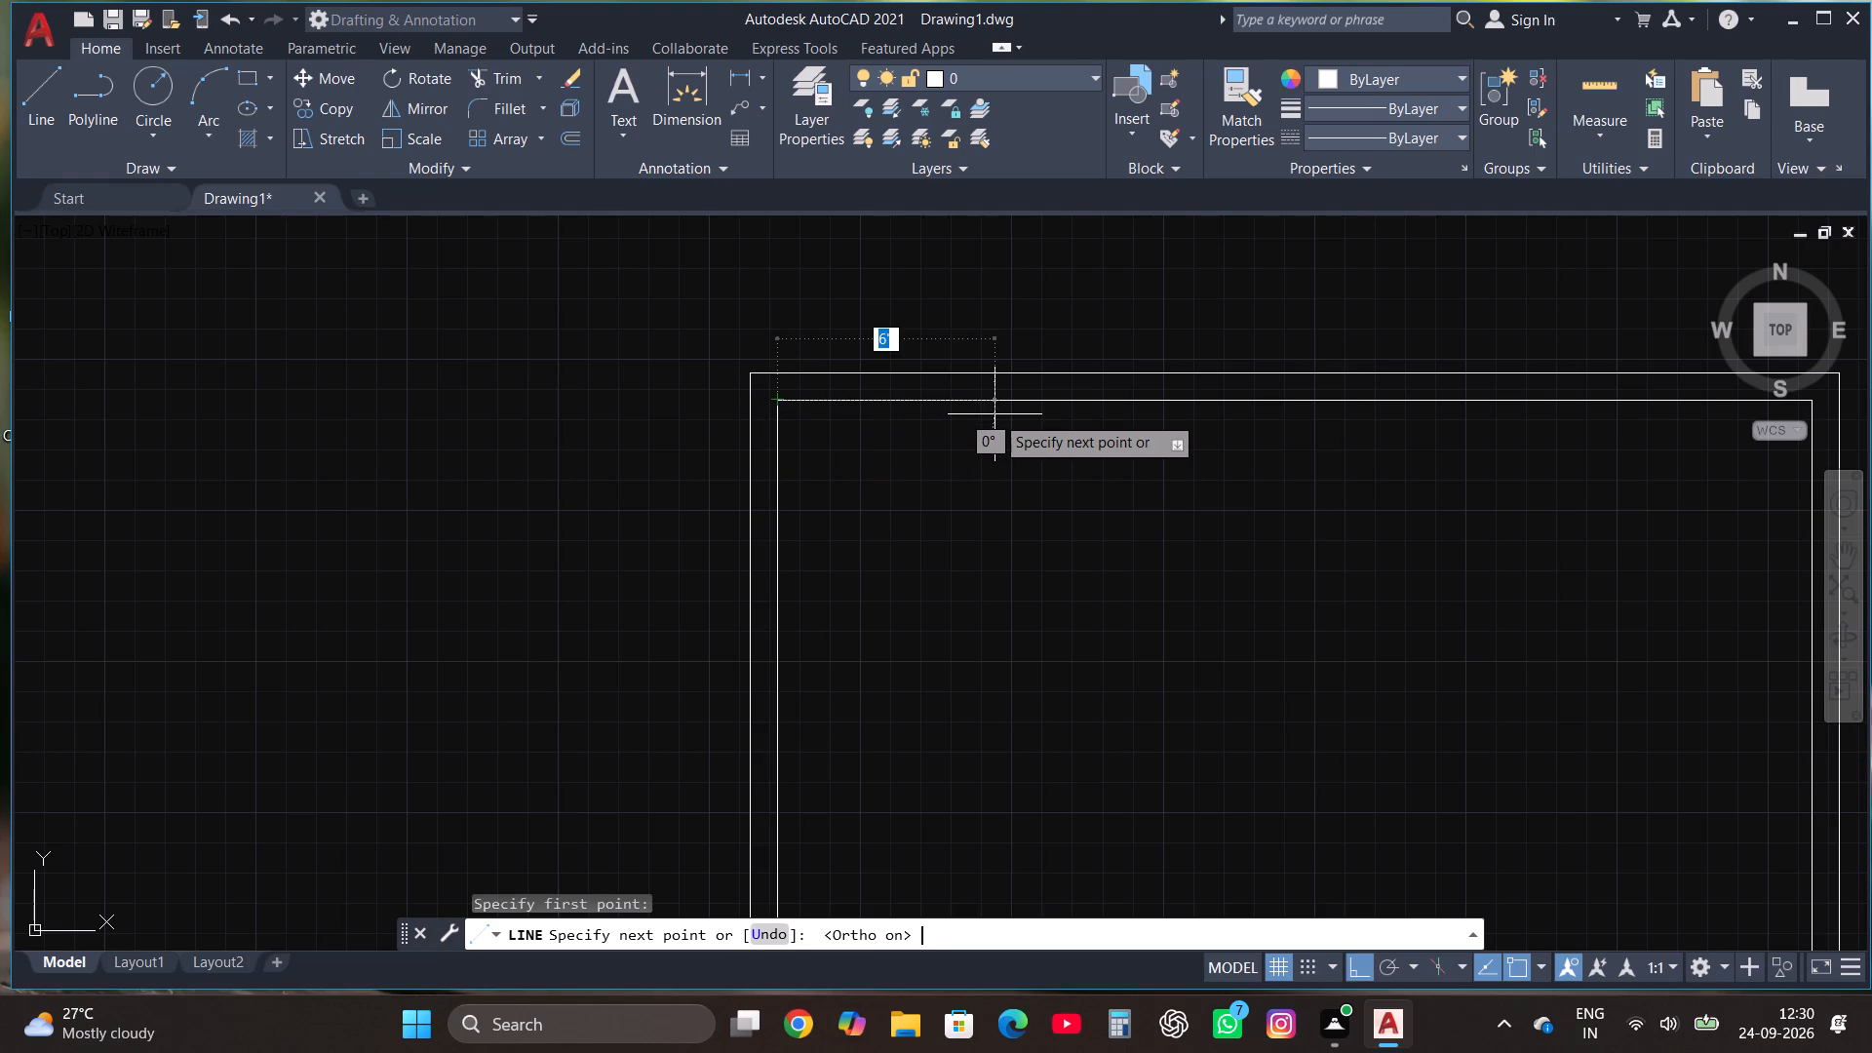
type("8'")
key("Return")
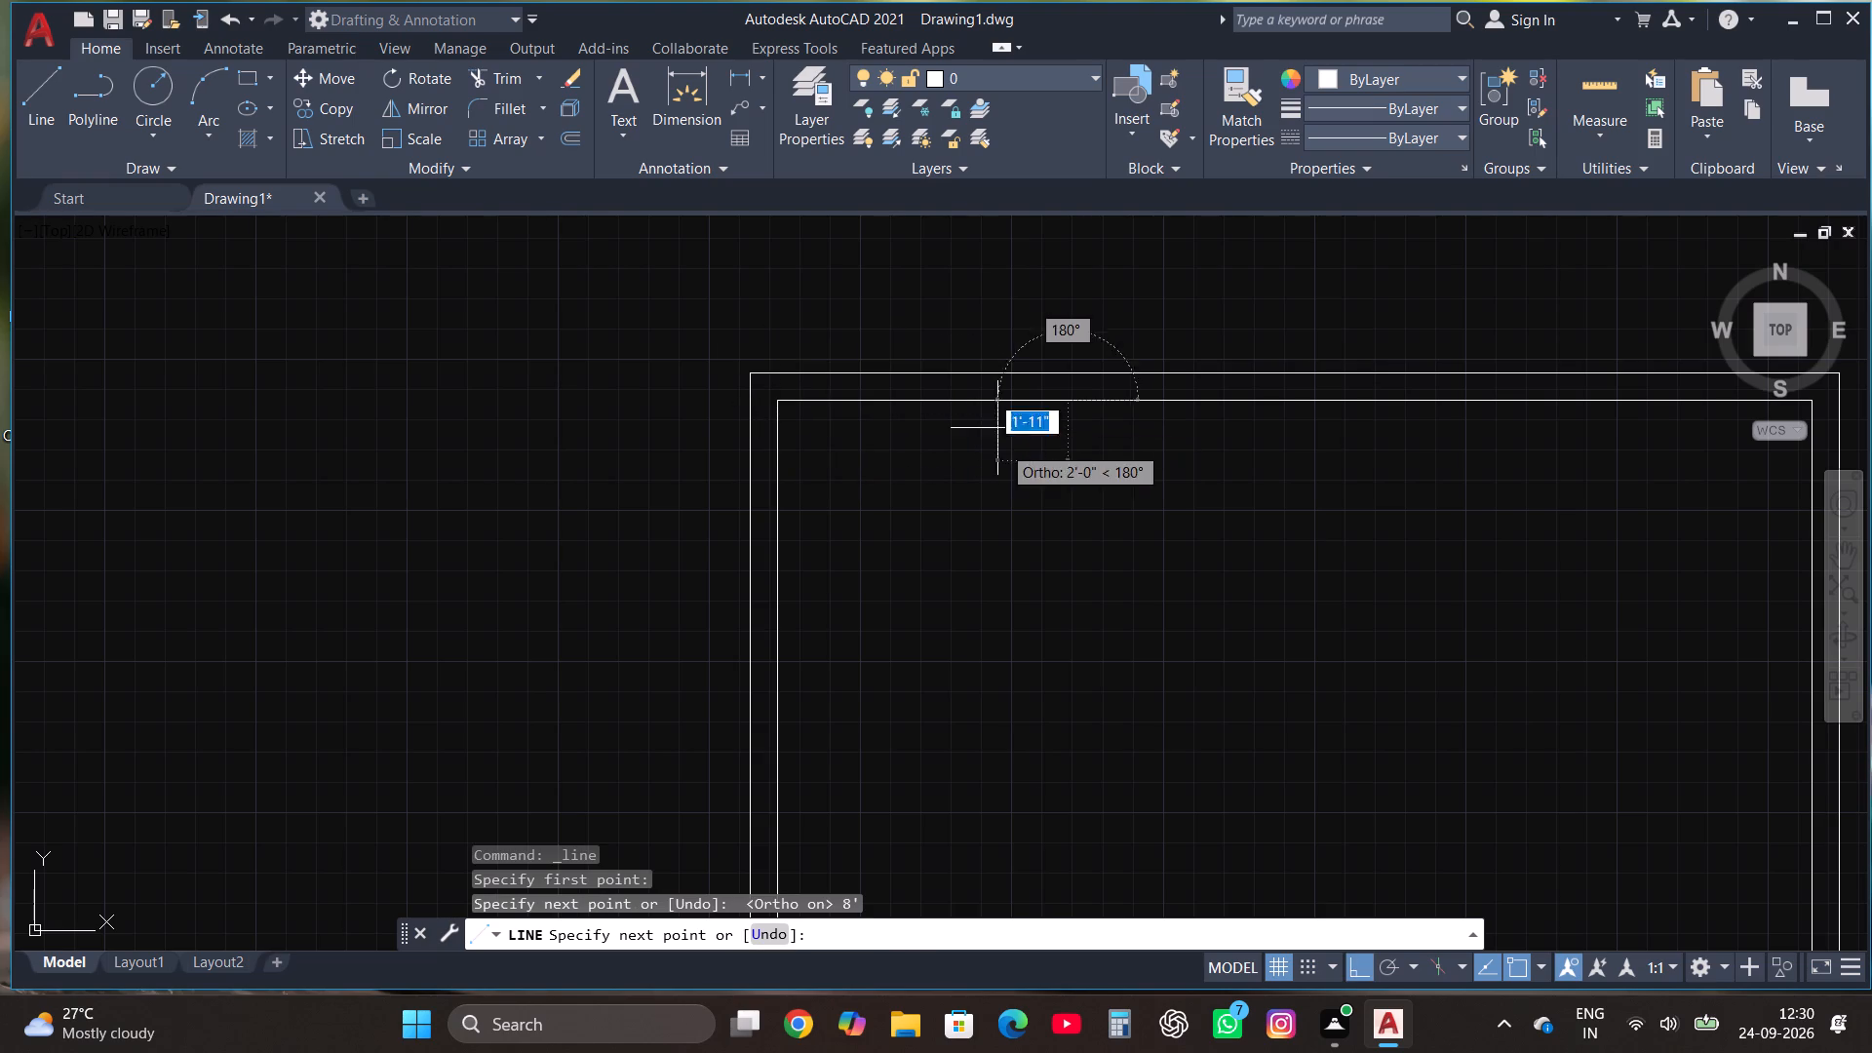
scroll(1035, 546, "down", 2)
scroll(1035, 546, "up", 1)
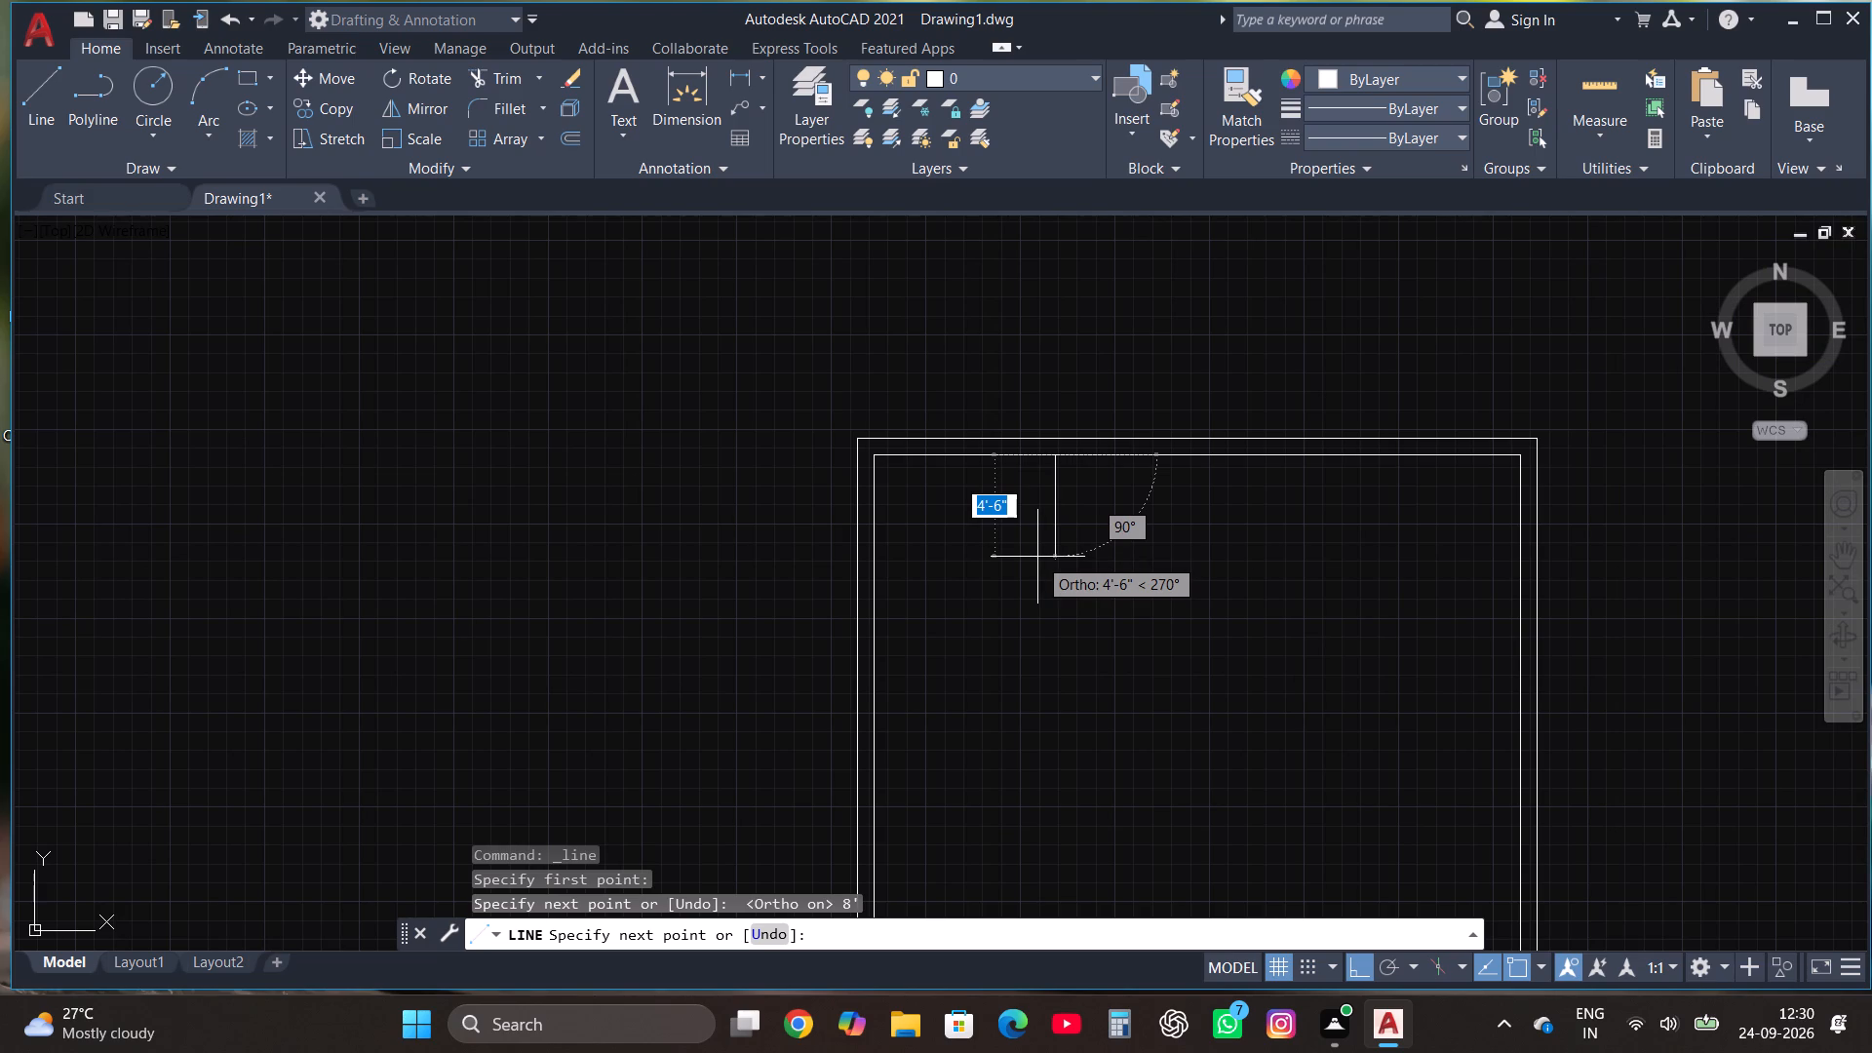
type("7'")
key("Return")
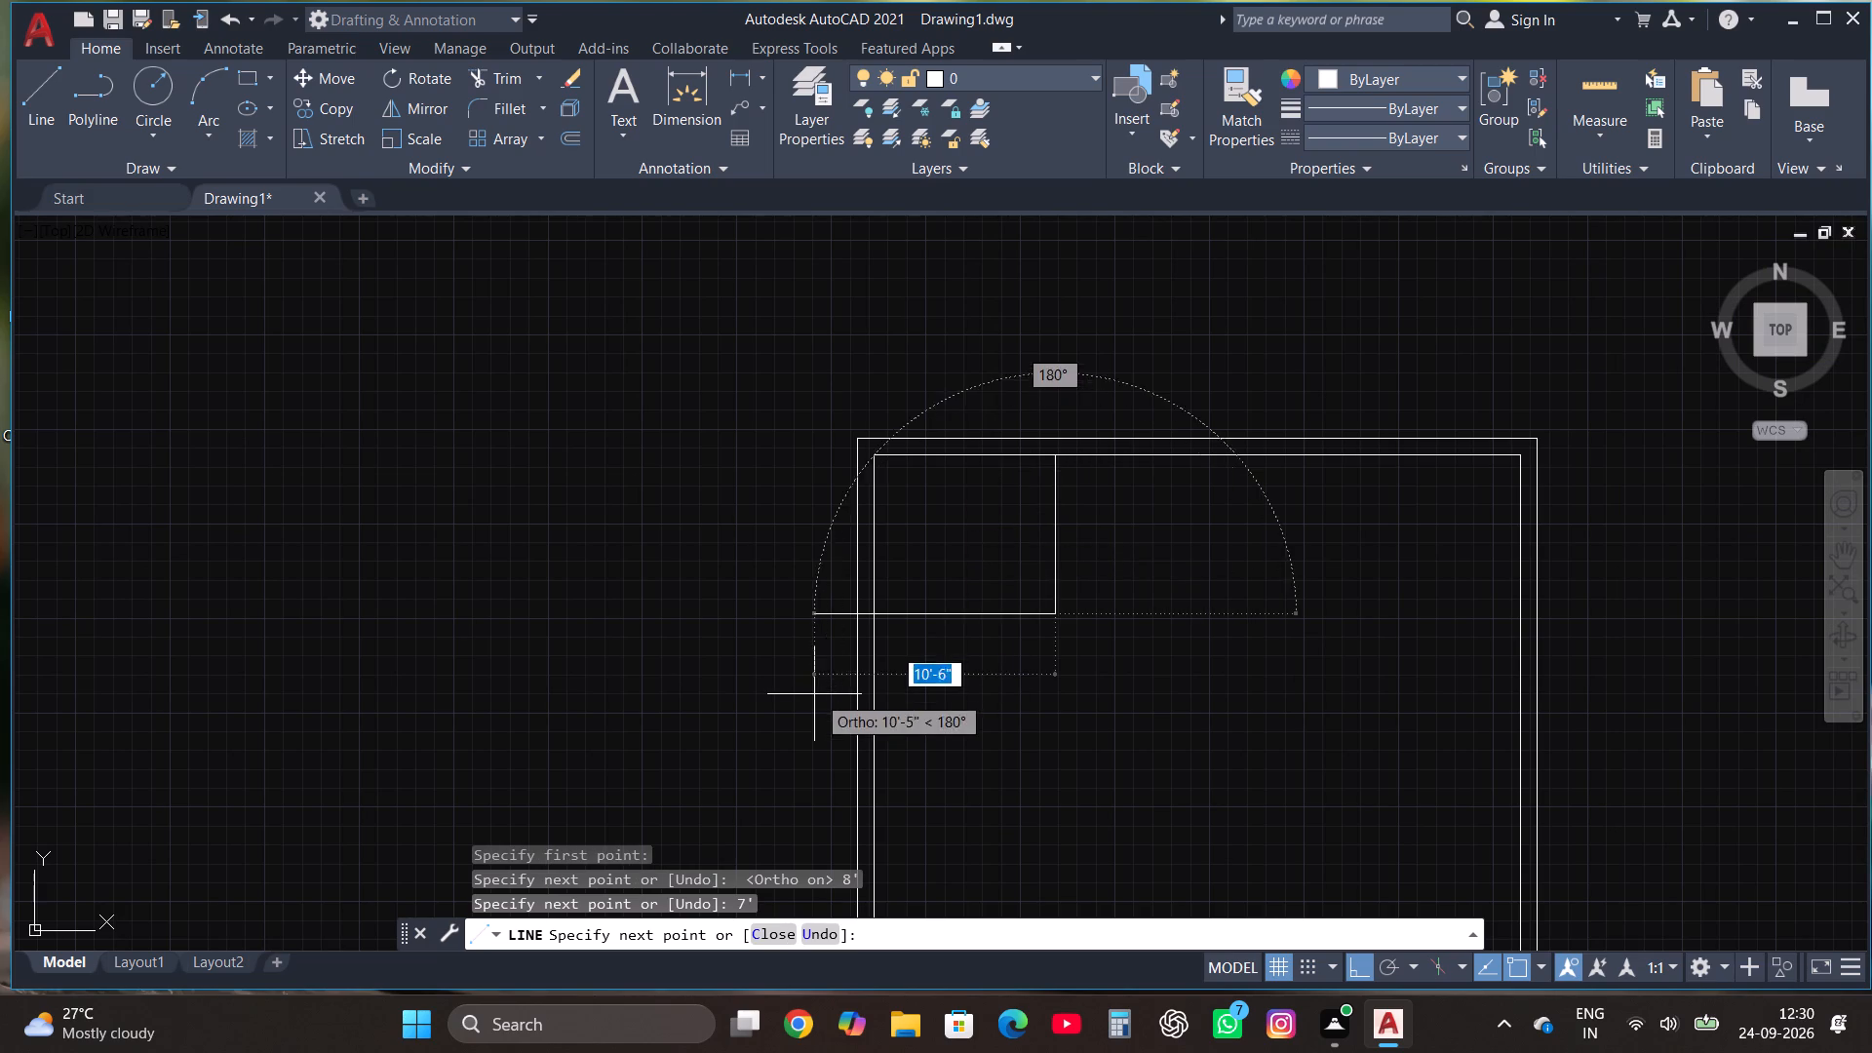
key("Escape")
Shorten the vertical partition line by stretching its lower end upward 1'.
left_click(1058, 562)
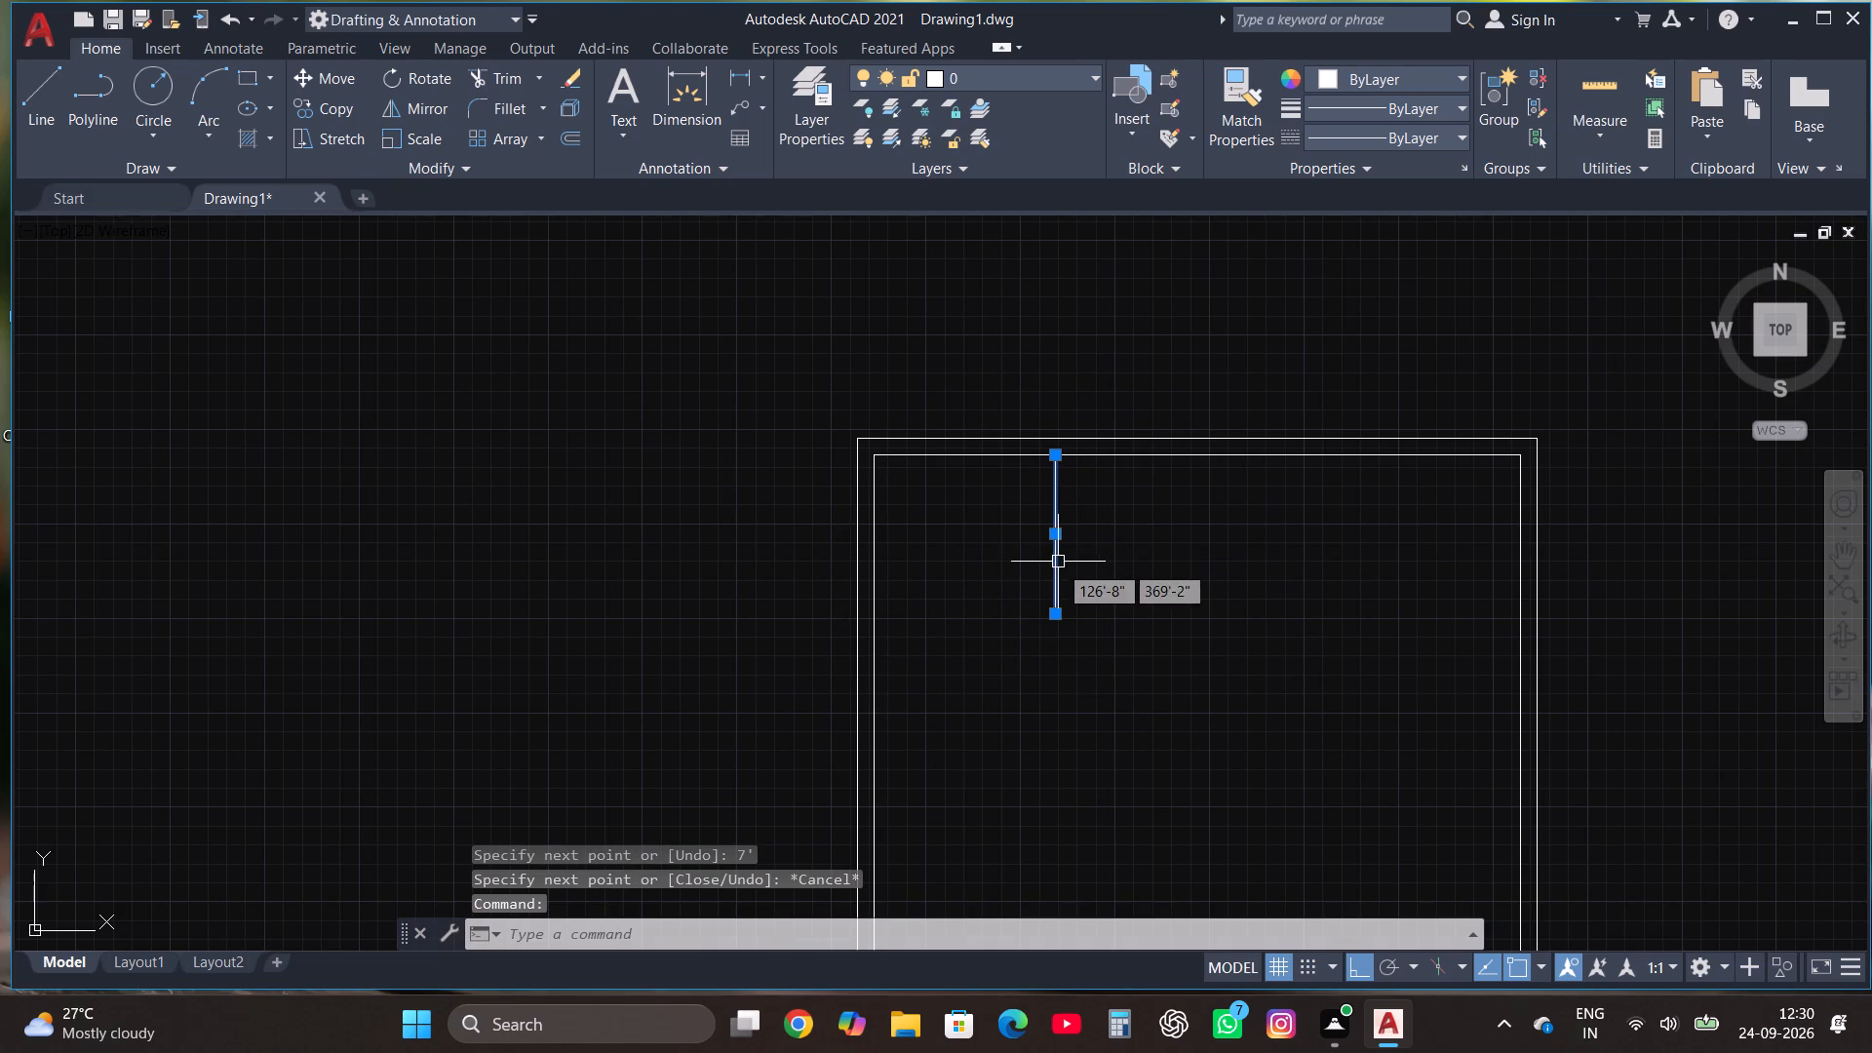
left_click(1051, 619)
type("1'")
key("Return")
key("Escape")
key("Escape")
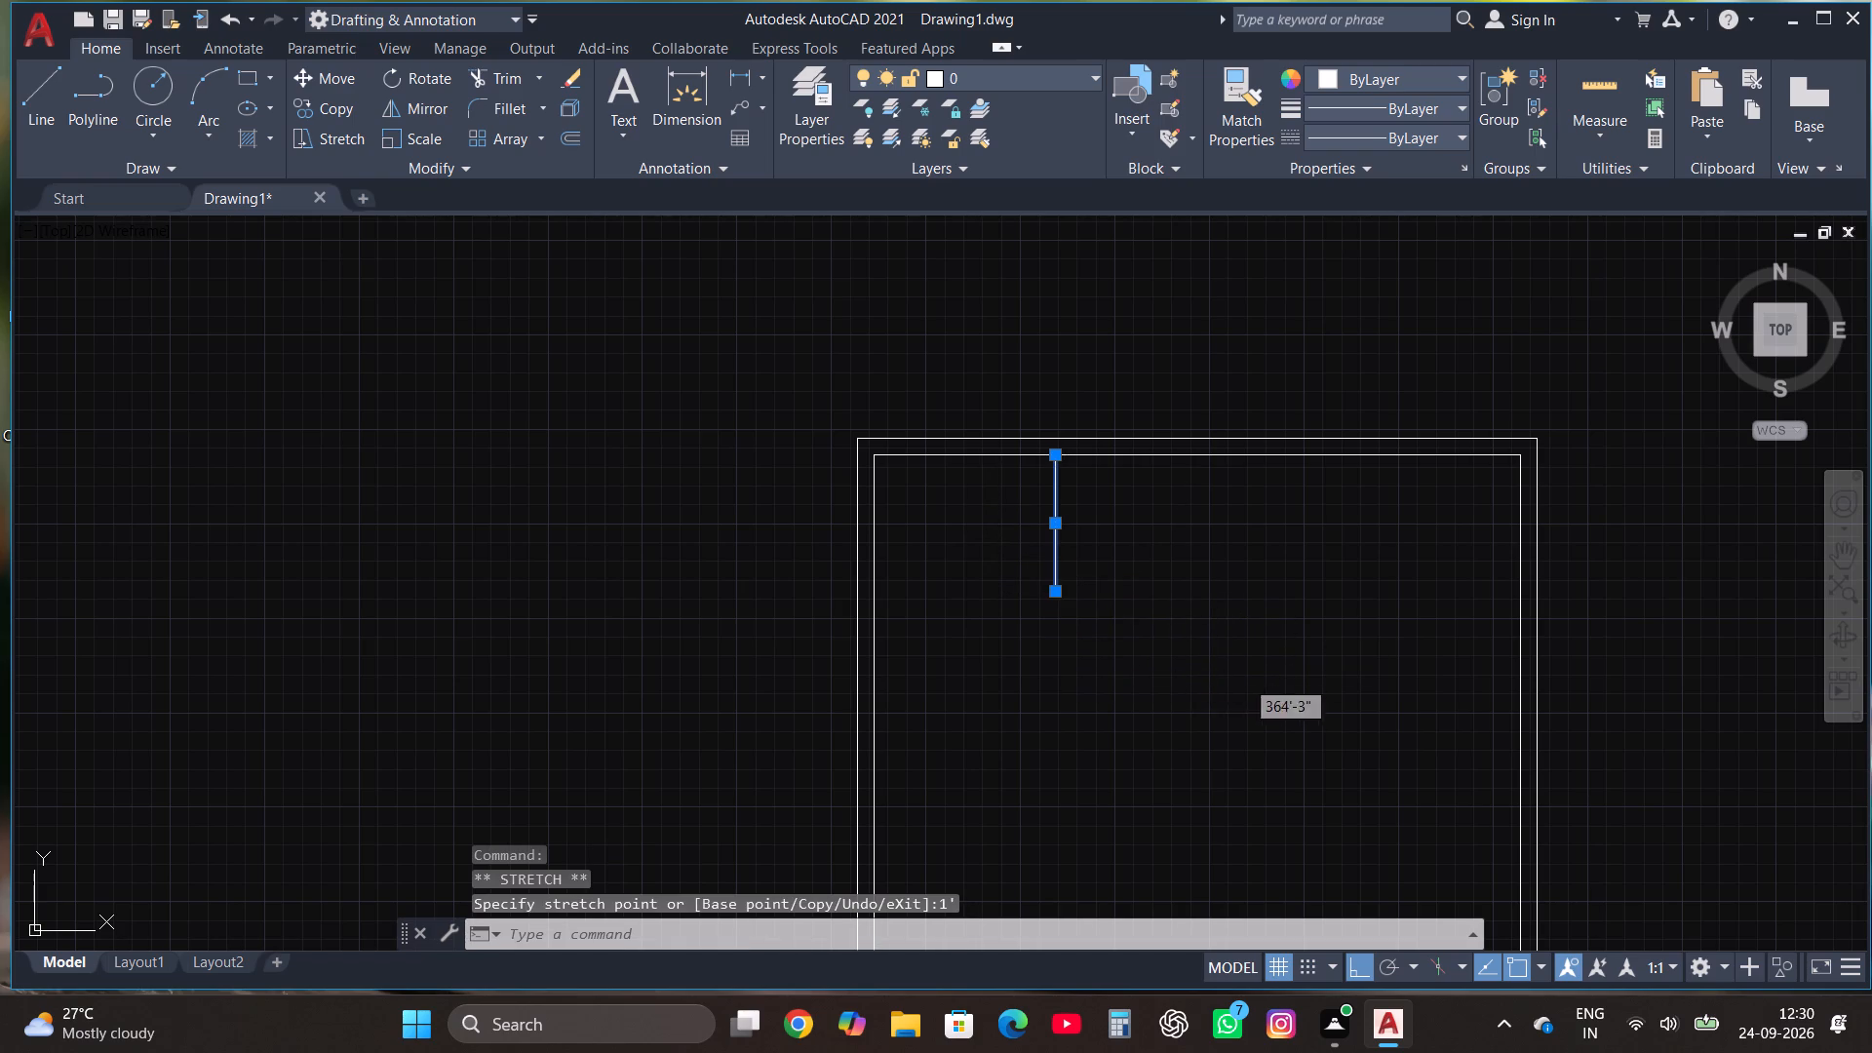
Draw a horizontal line from the partition's lower end to the left outer wall and trim the part inside the wall thickness.
left_click(34, 91)
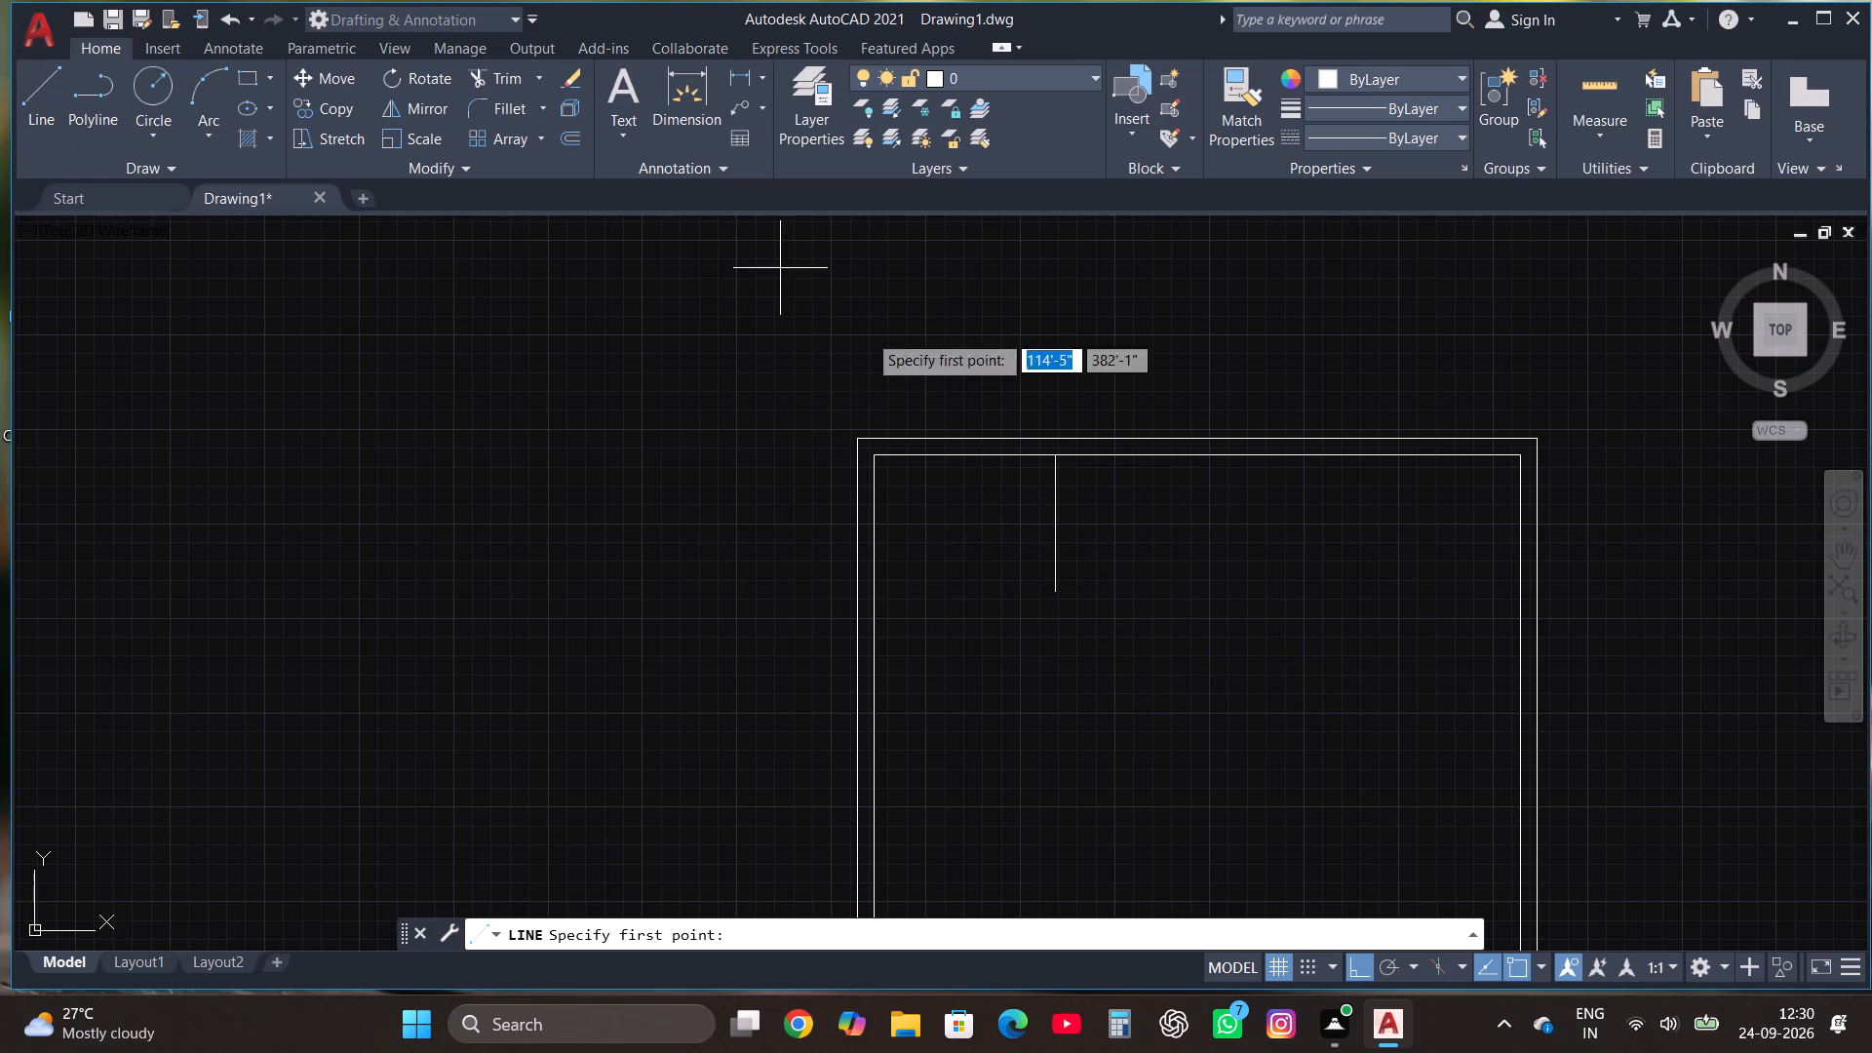
left_click(1059, 590)
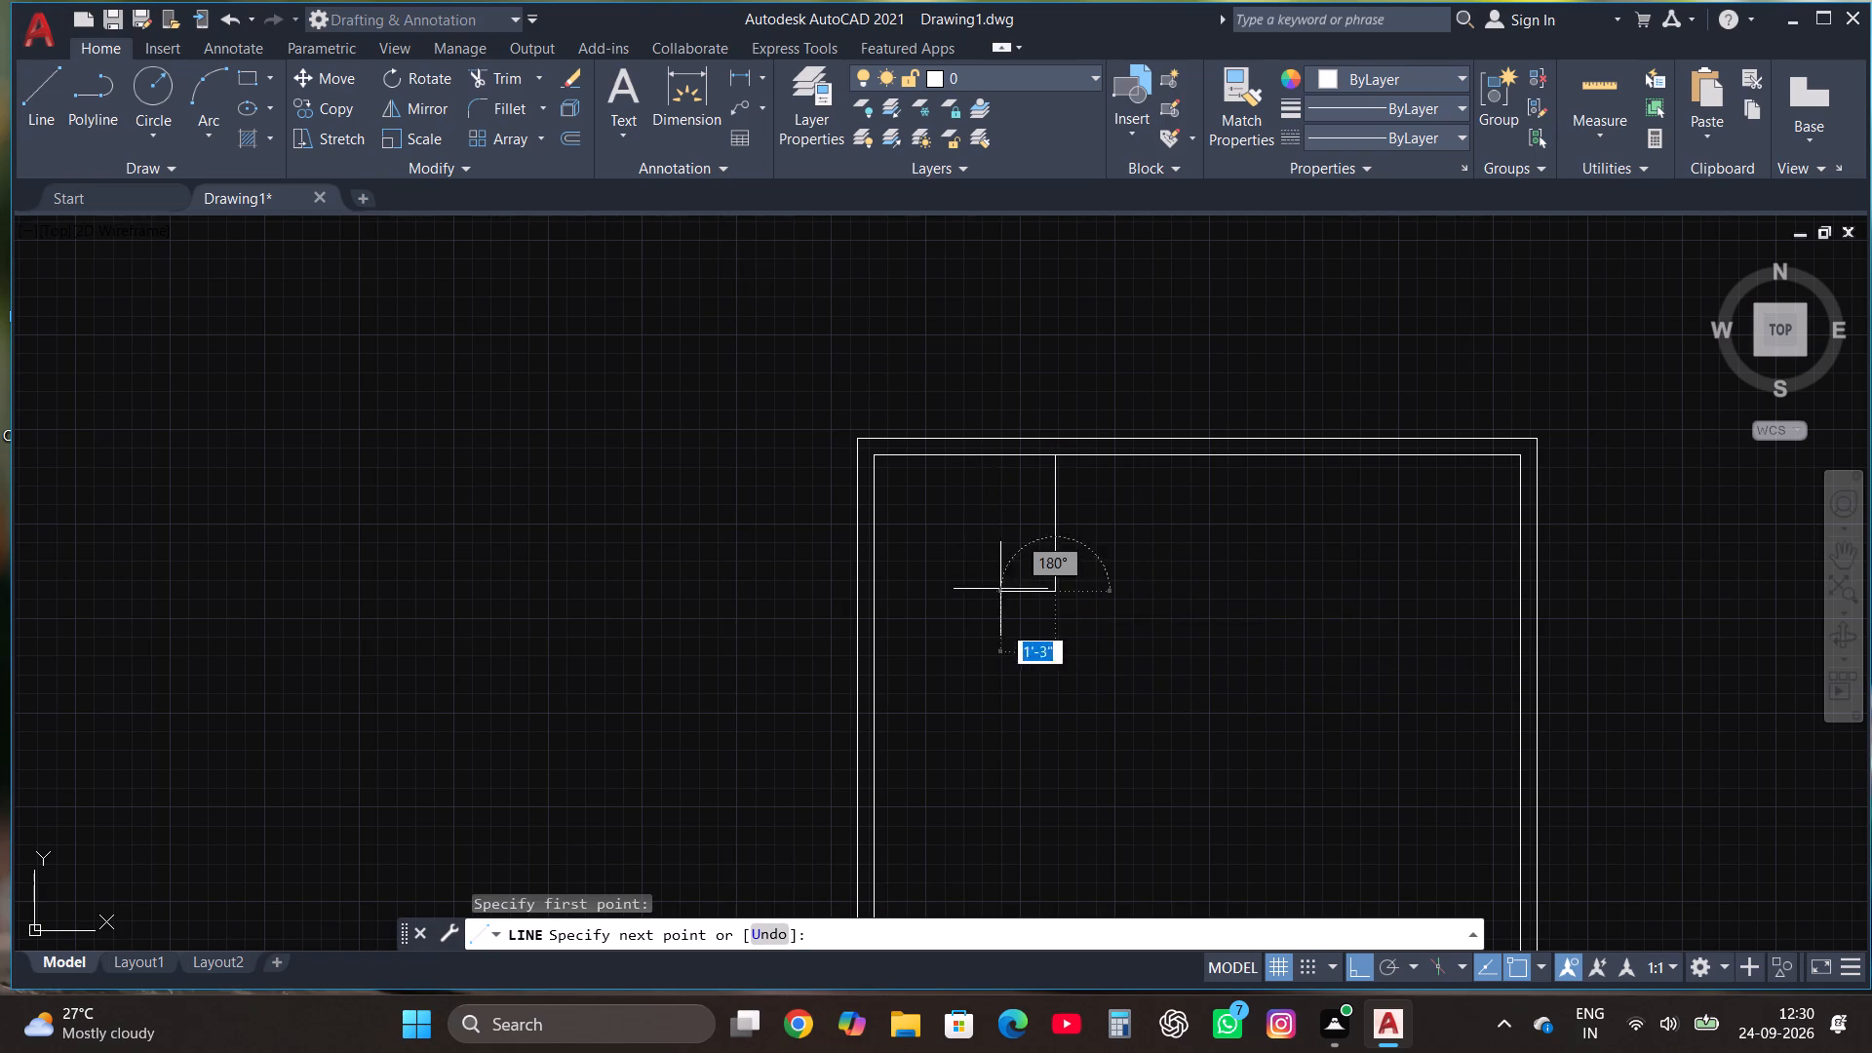
scroll(883, 598, "up", 3)
left_click(783, 571)
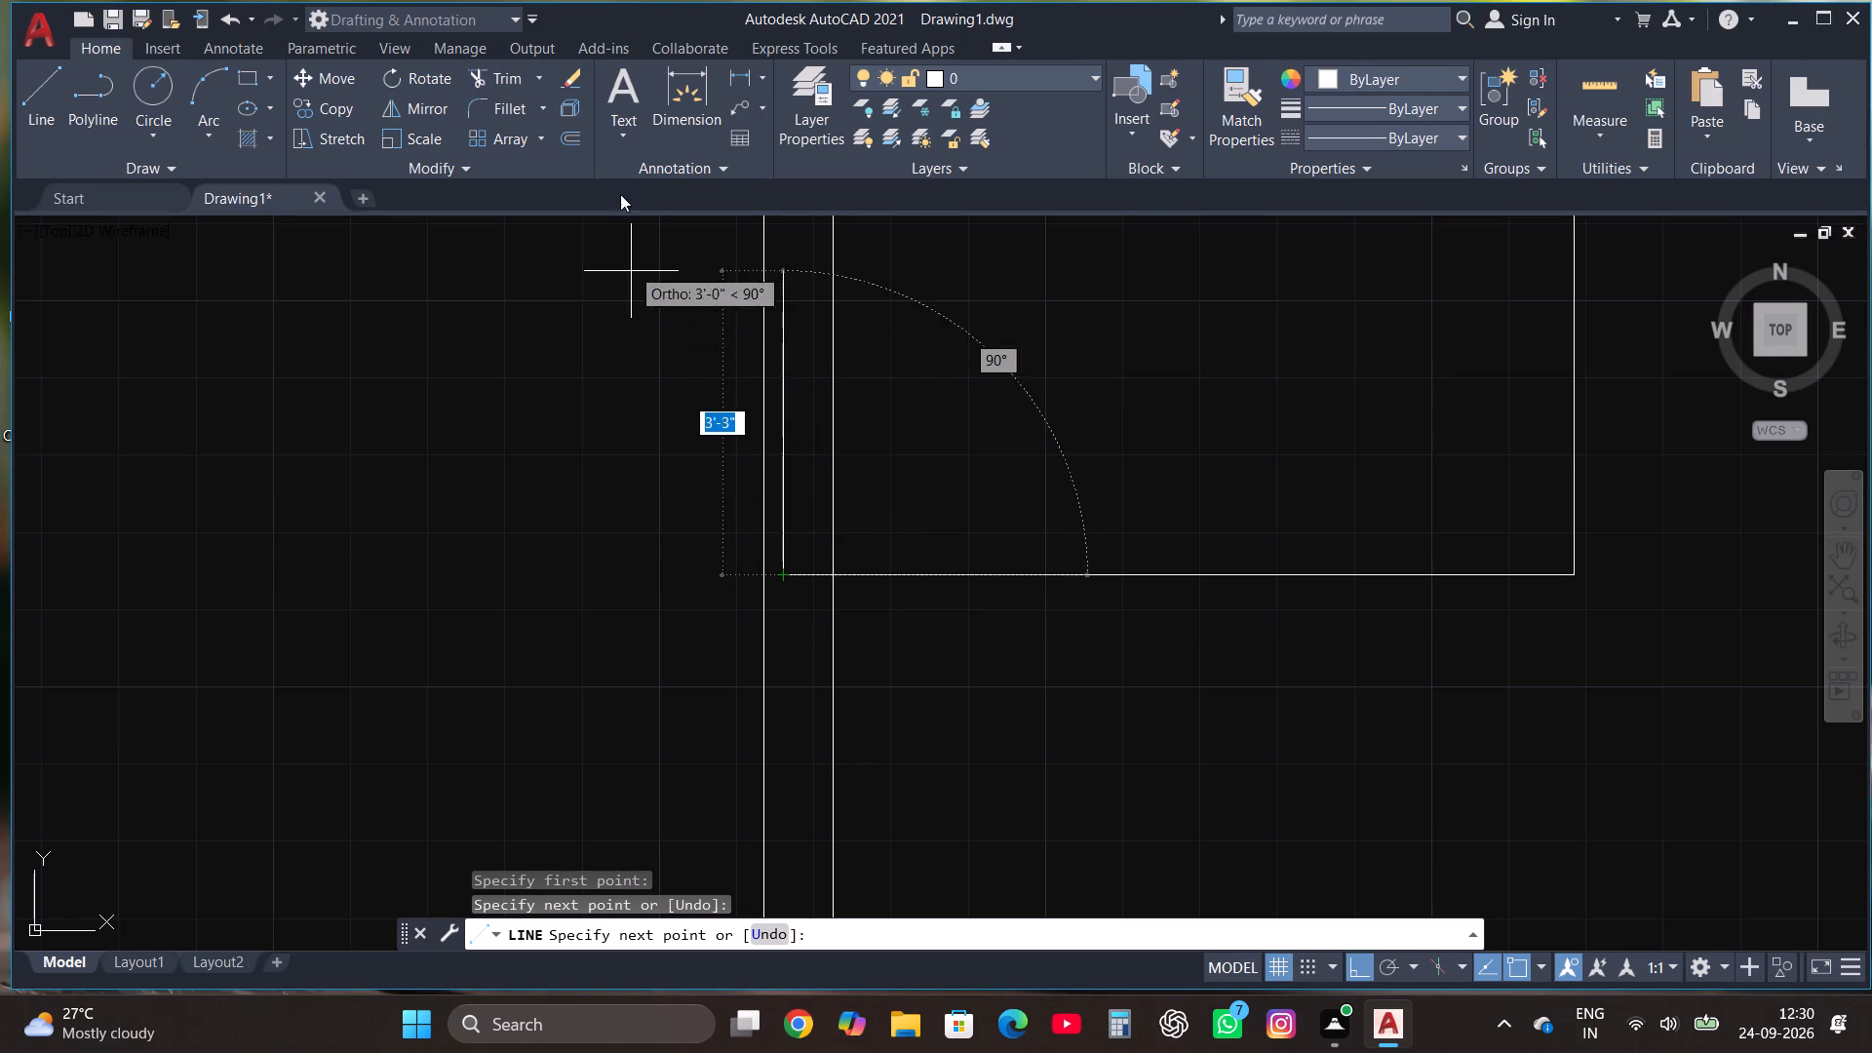
left_click(510, 77)
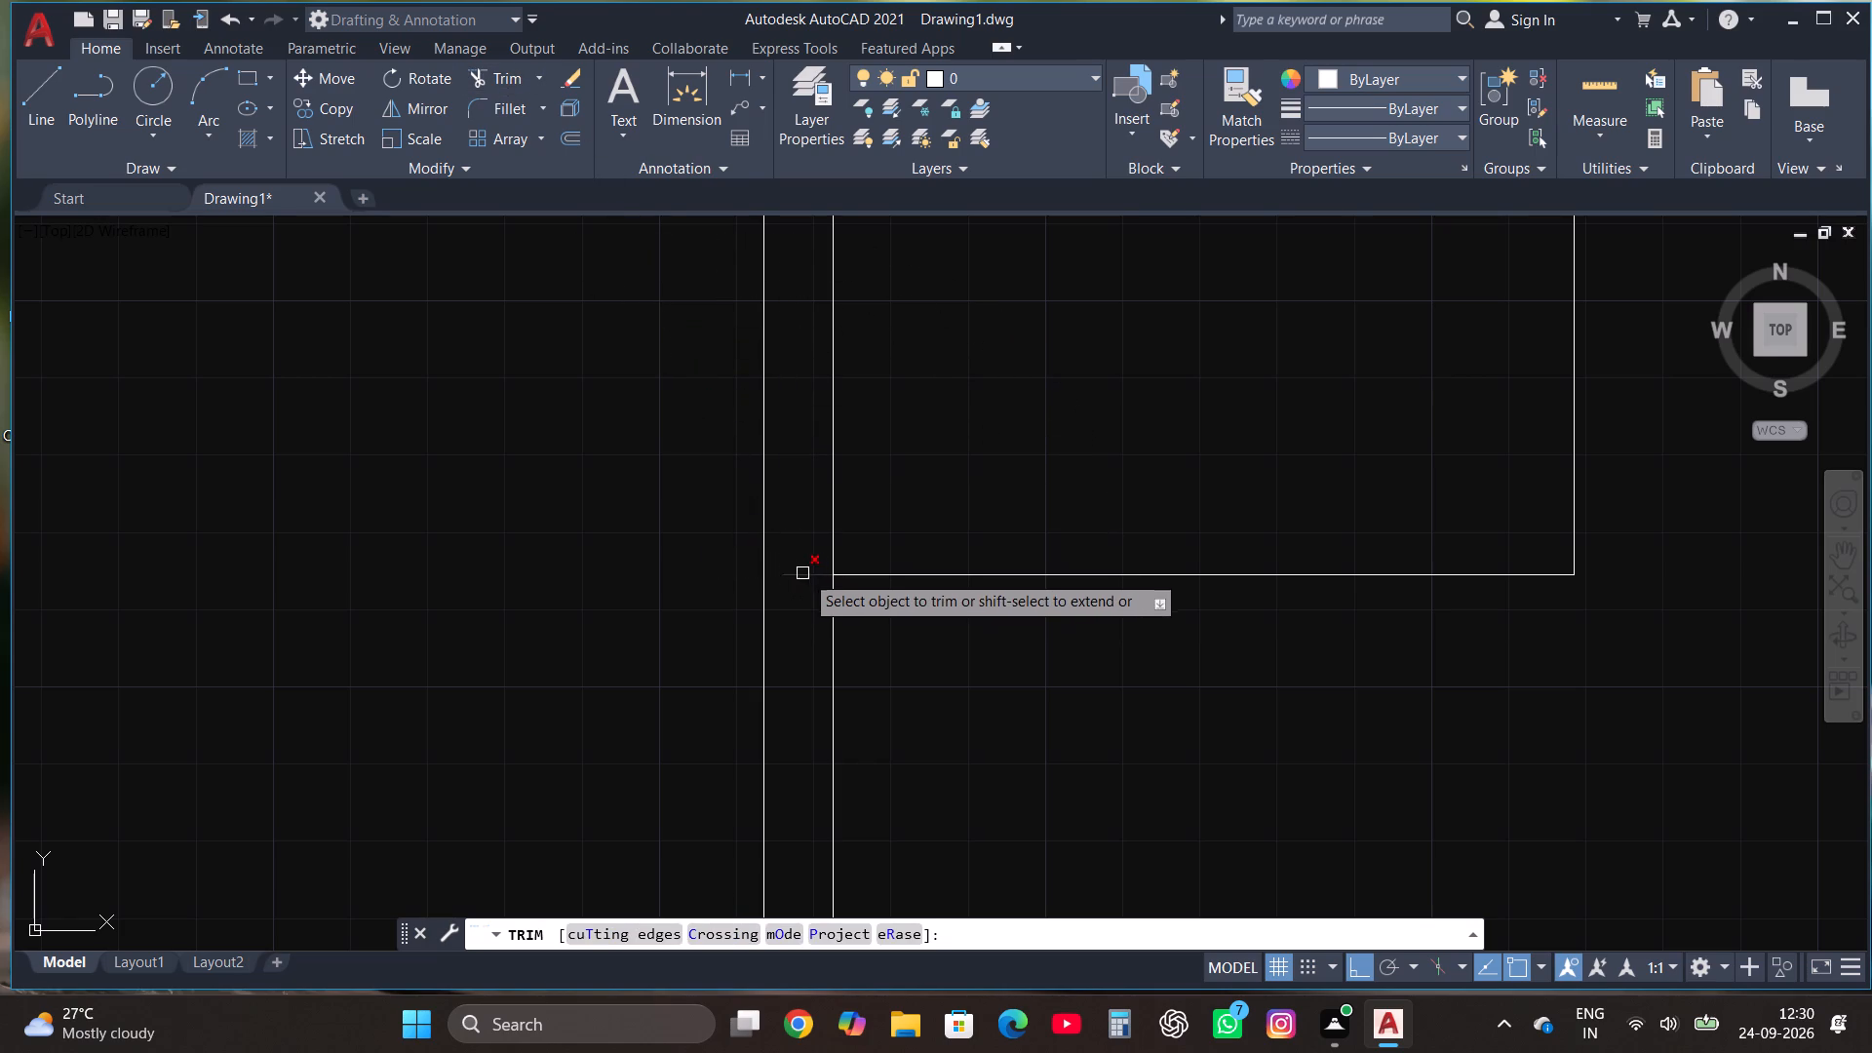
left_click(806, 575)
scroll(799, 581, "down", 2)
key("Escape")
Offset the corner room's vertical and horizontal partition lines outward by 4.5" to give them thickness.
left_click(1180, 611)
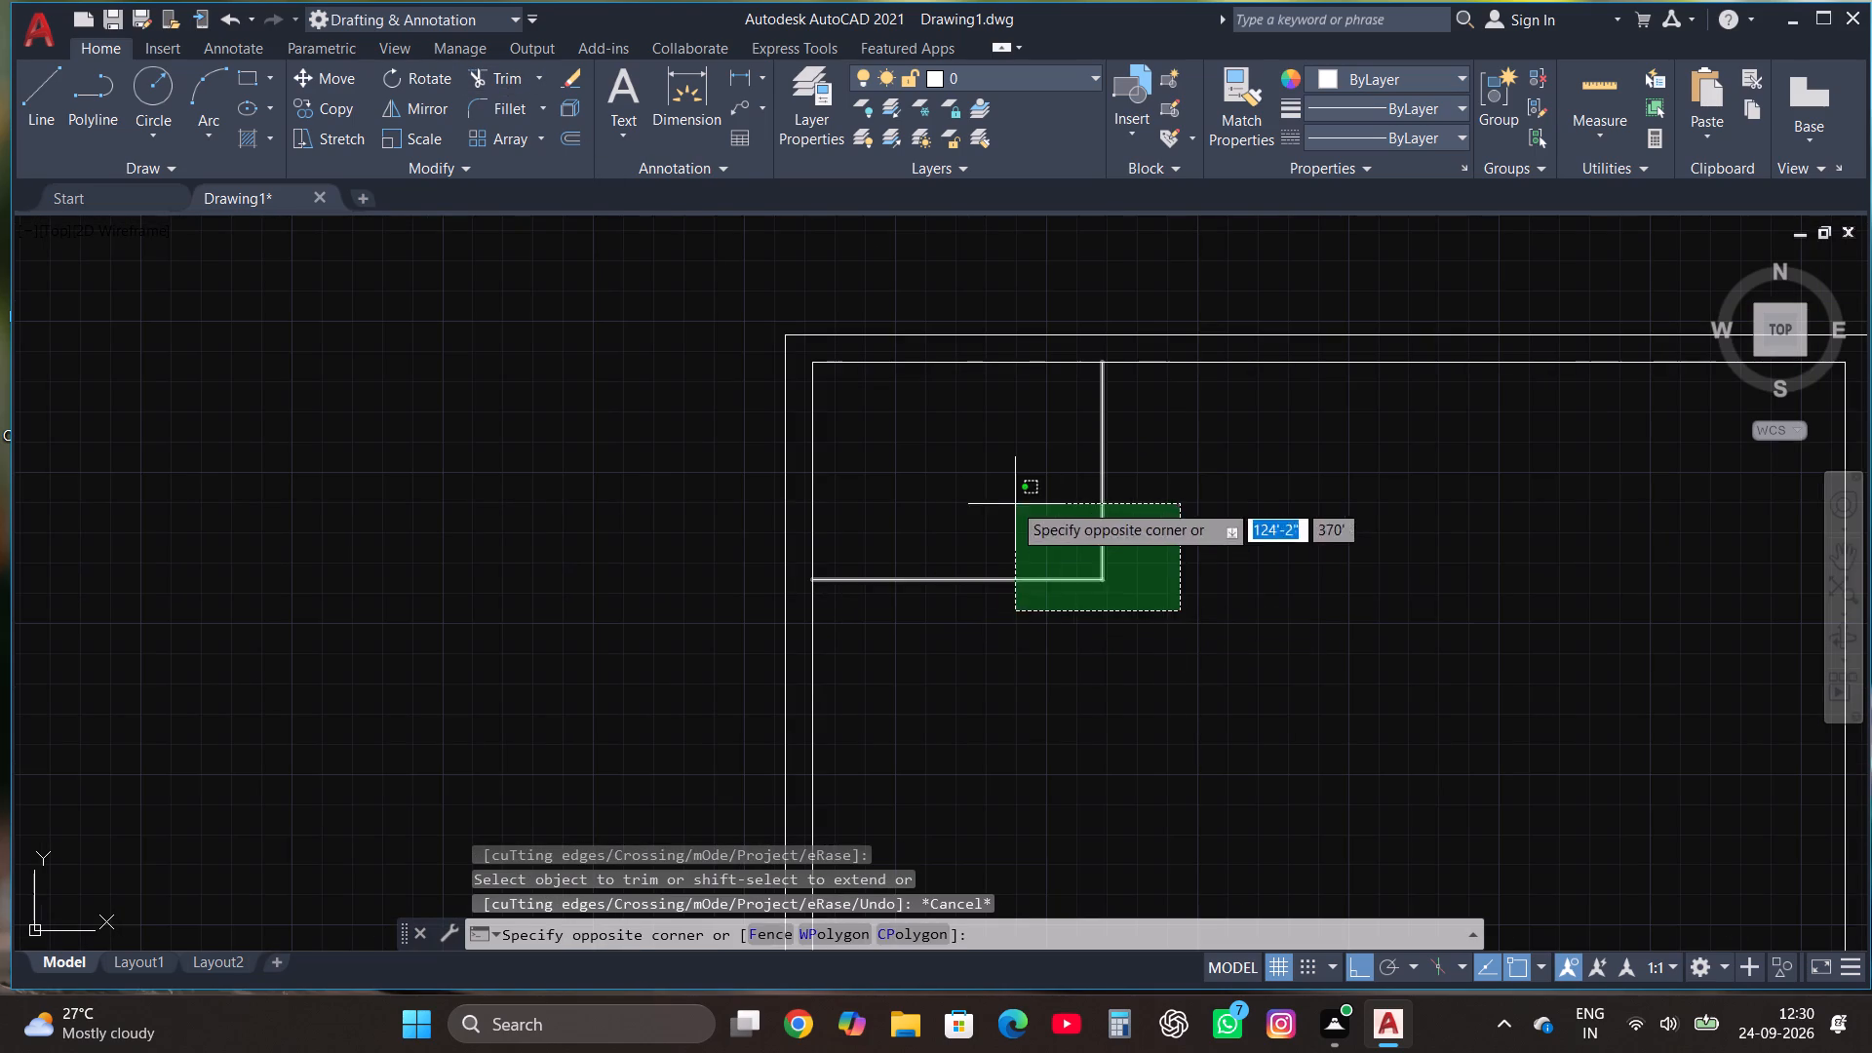
left_click(1012, 501)
left_click(568, 135)
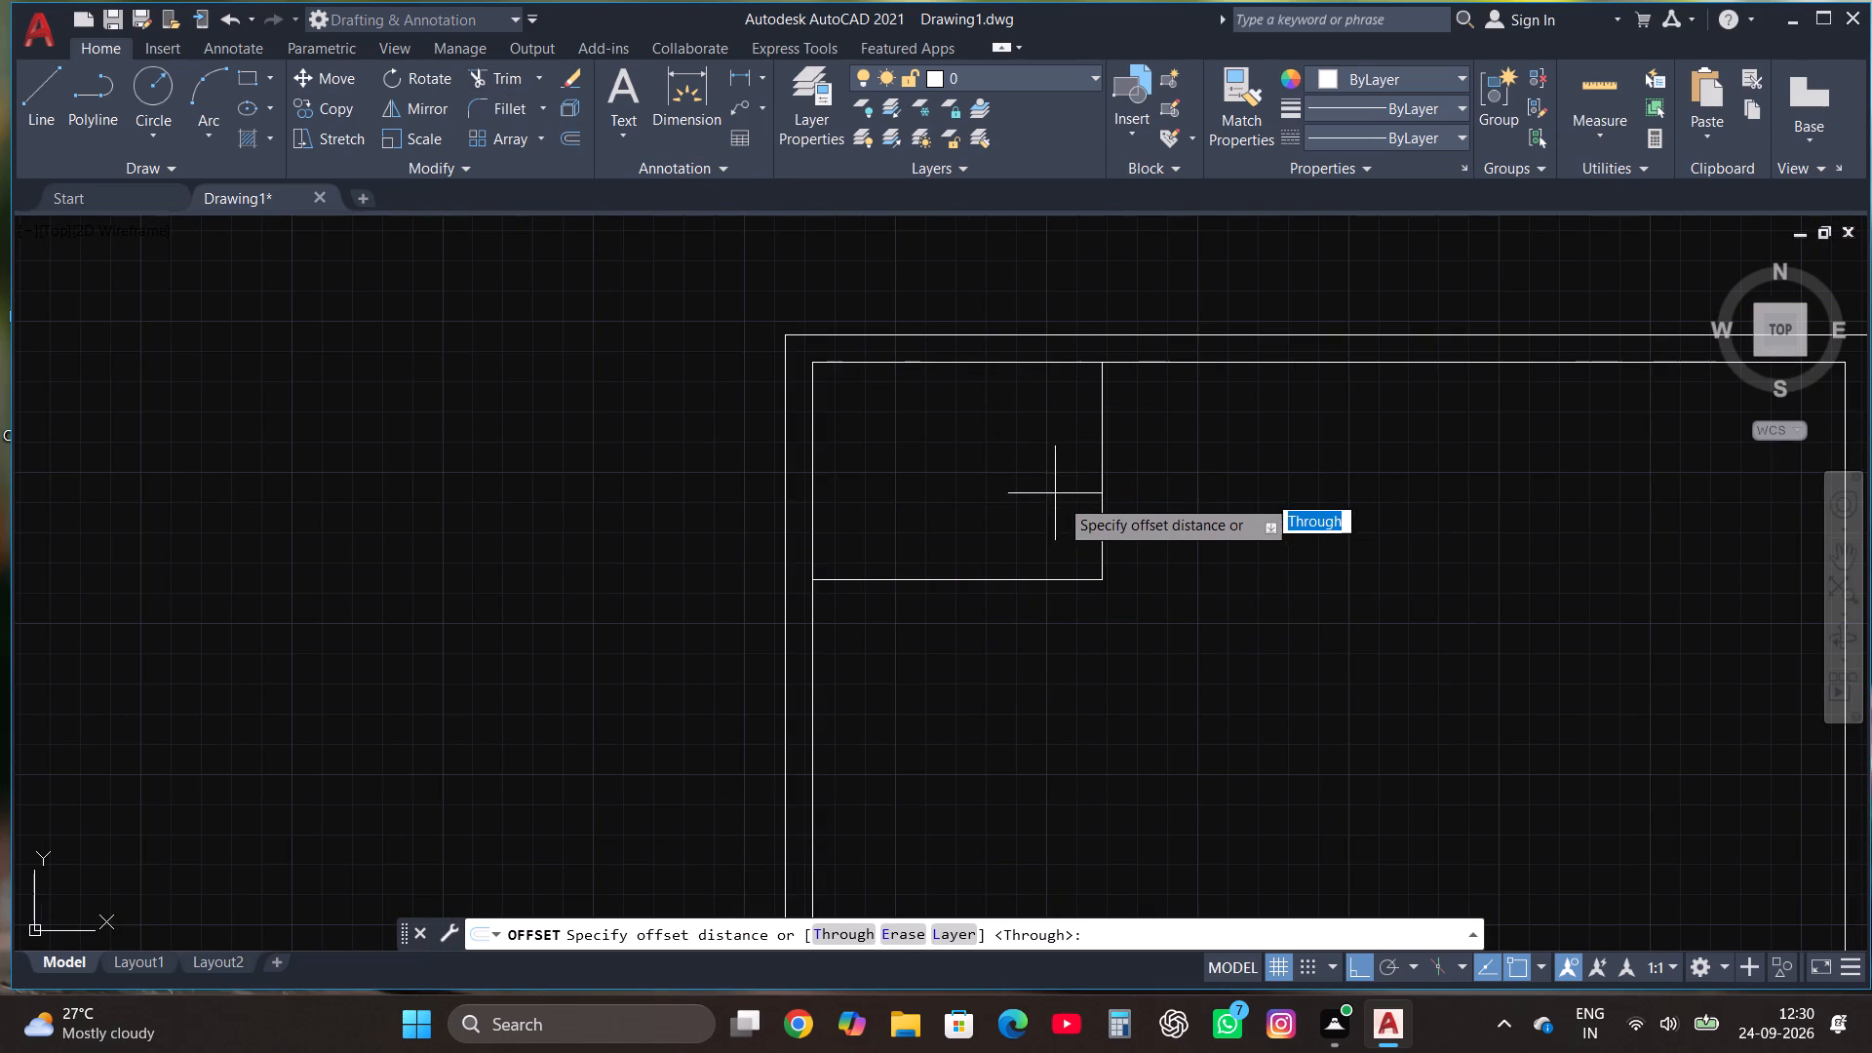
left_click(1102, 522)
left_click(1126, 526)
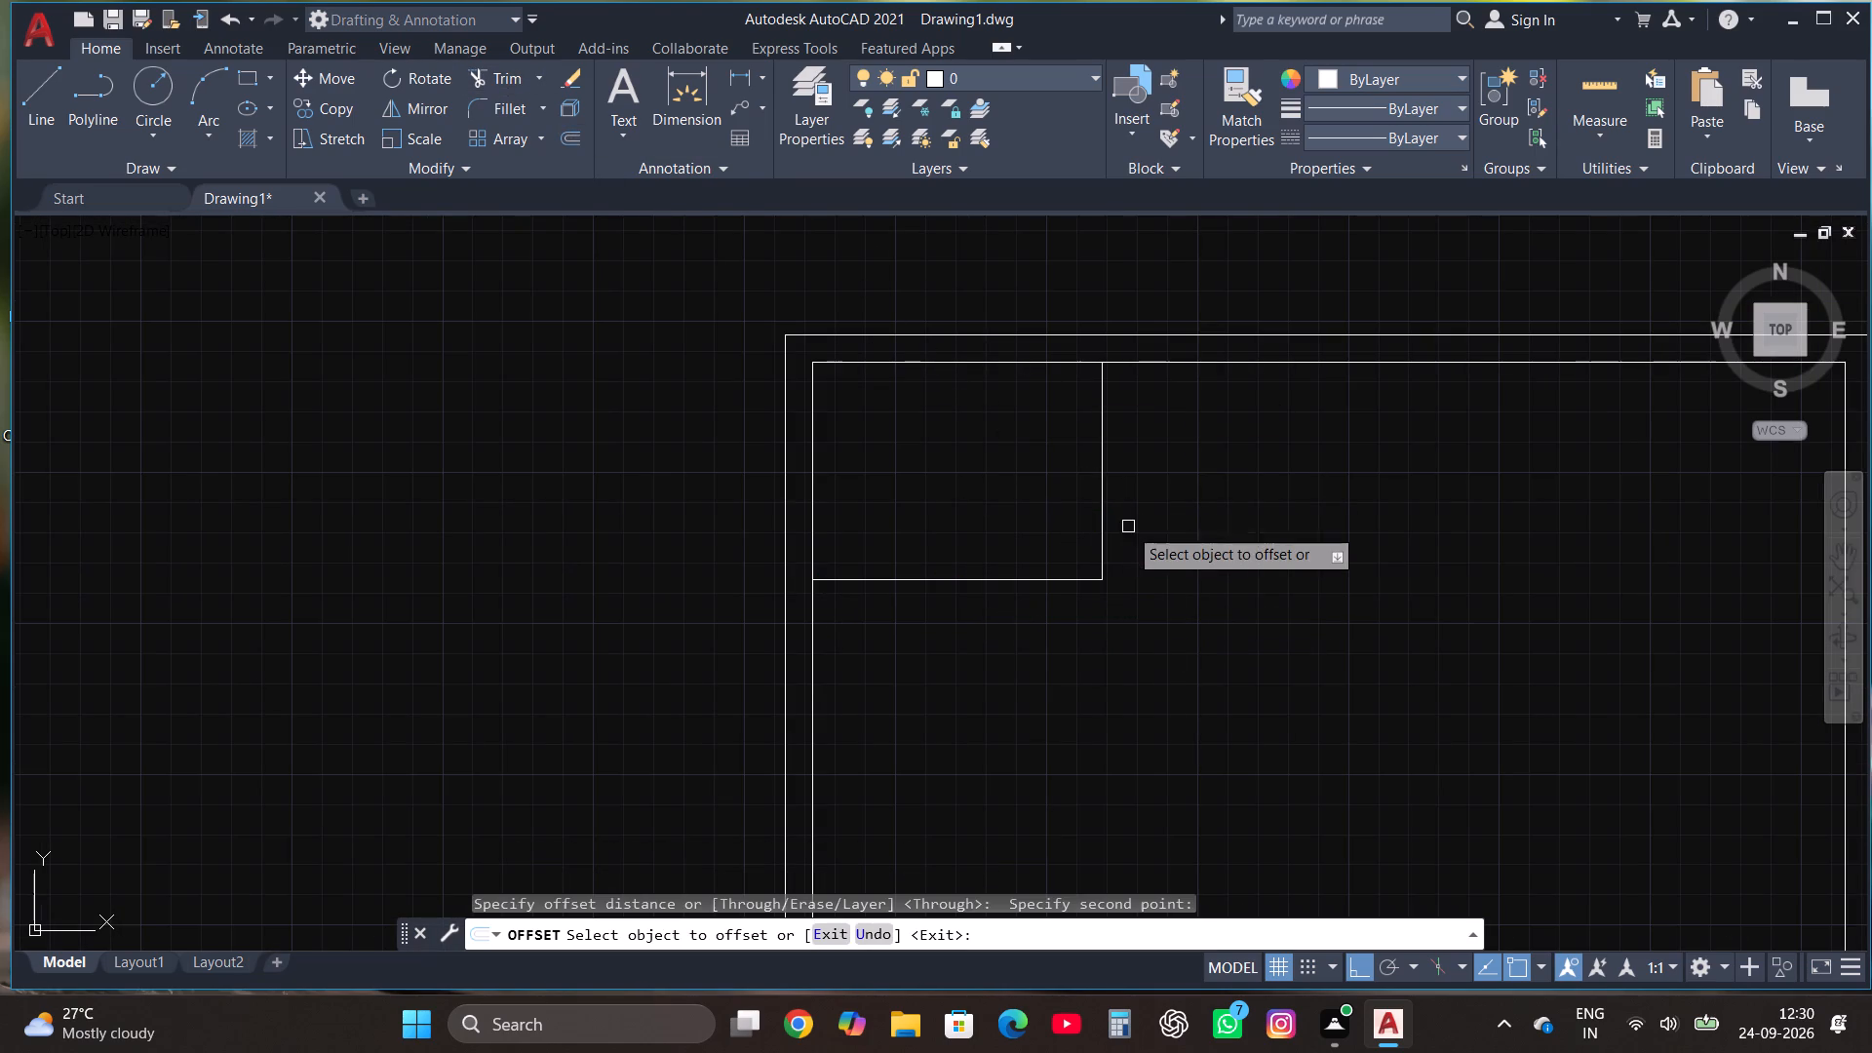
left_click(1104, 470)
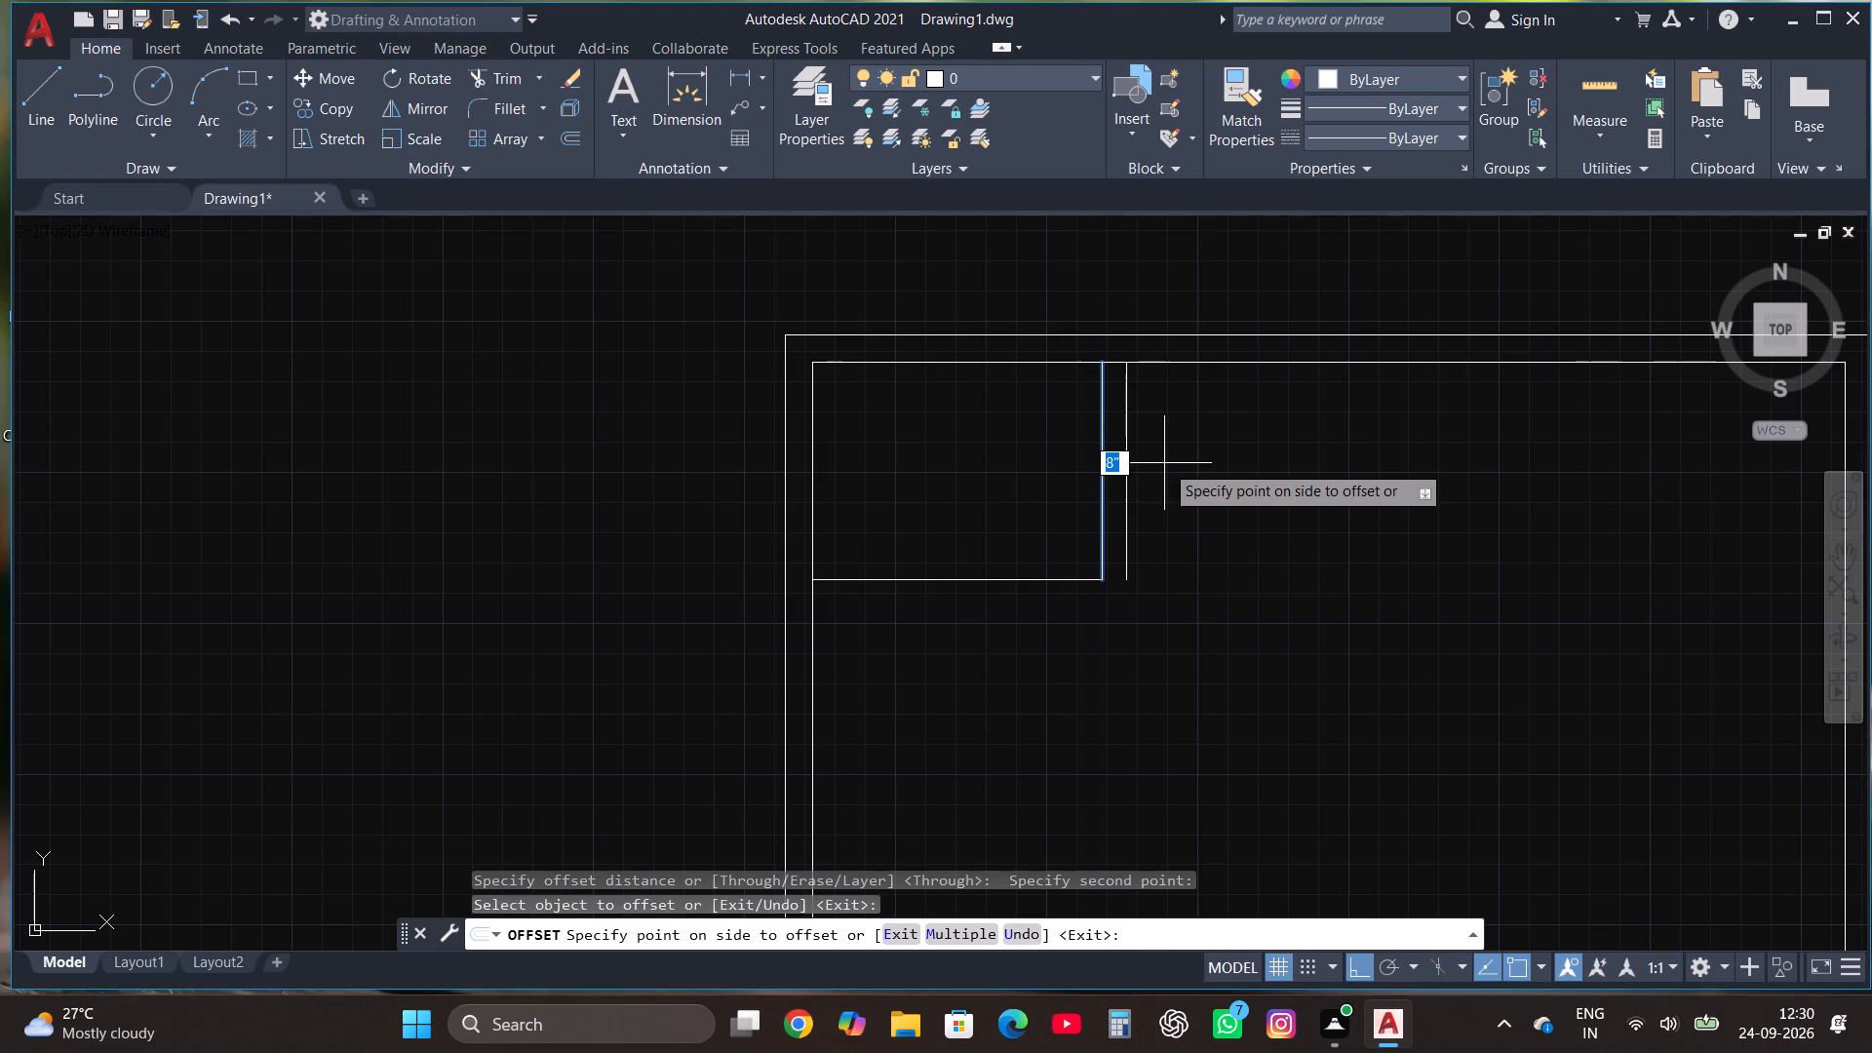
type("4.5\"")
key("Return")
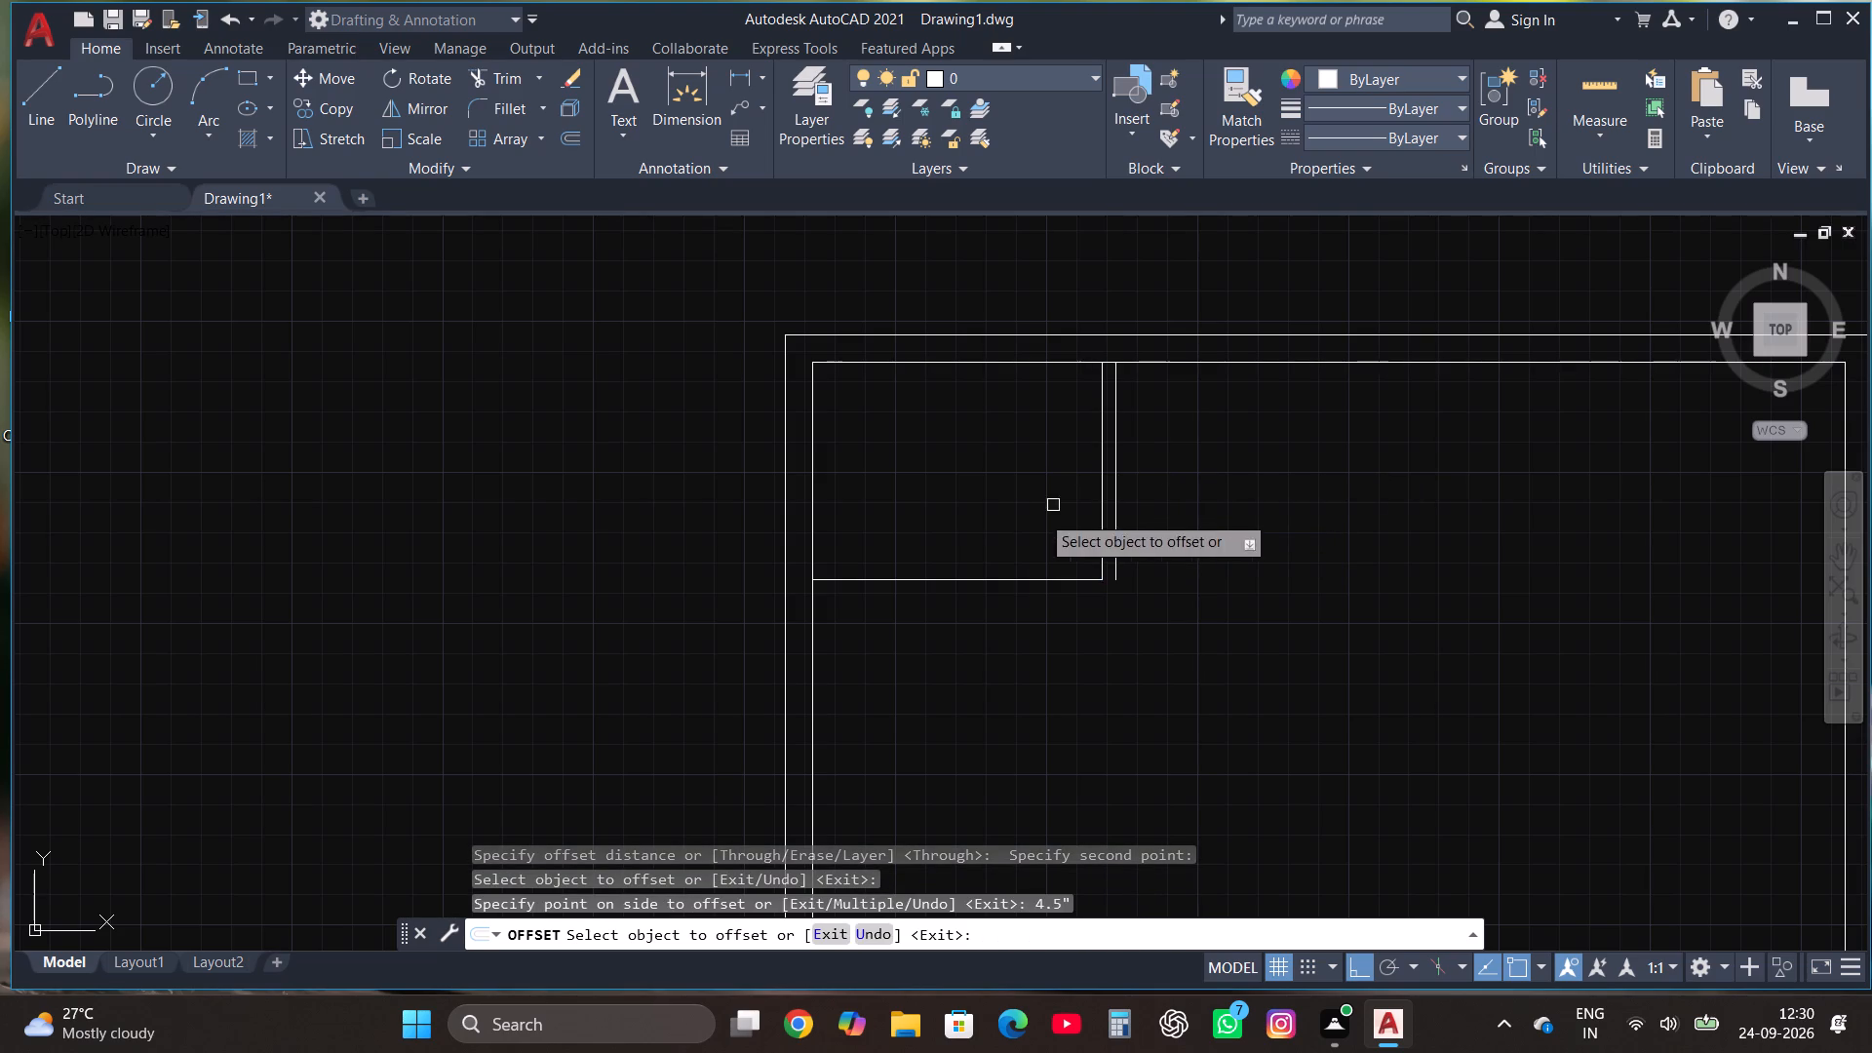
left_click(977, 583)
key("4")
type(".5\"")
key("Return")
key("Escape")
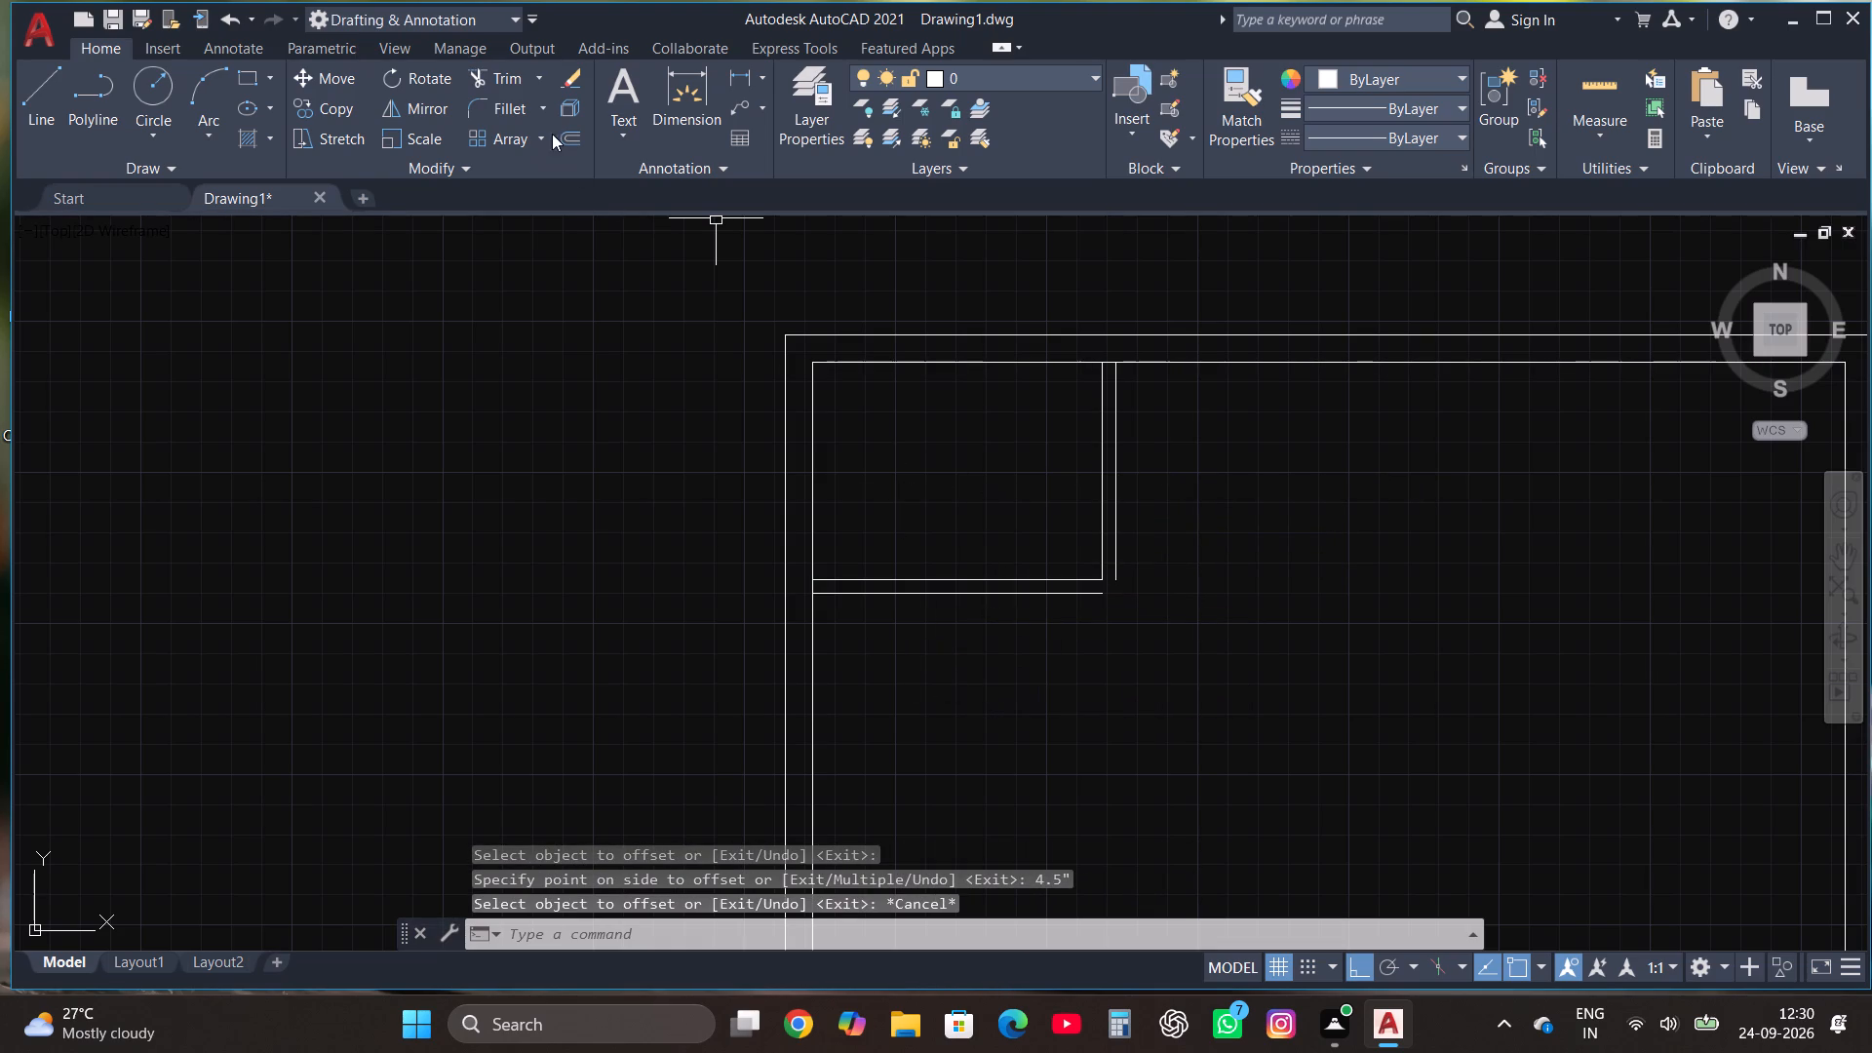
Fillet the two outer partition lines together into a closed corner at the room's lower right.
left_click(516, 110)
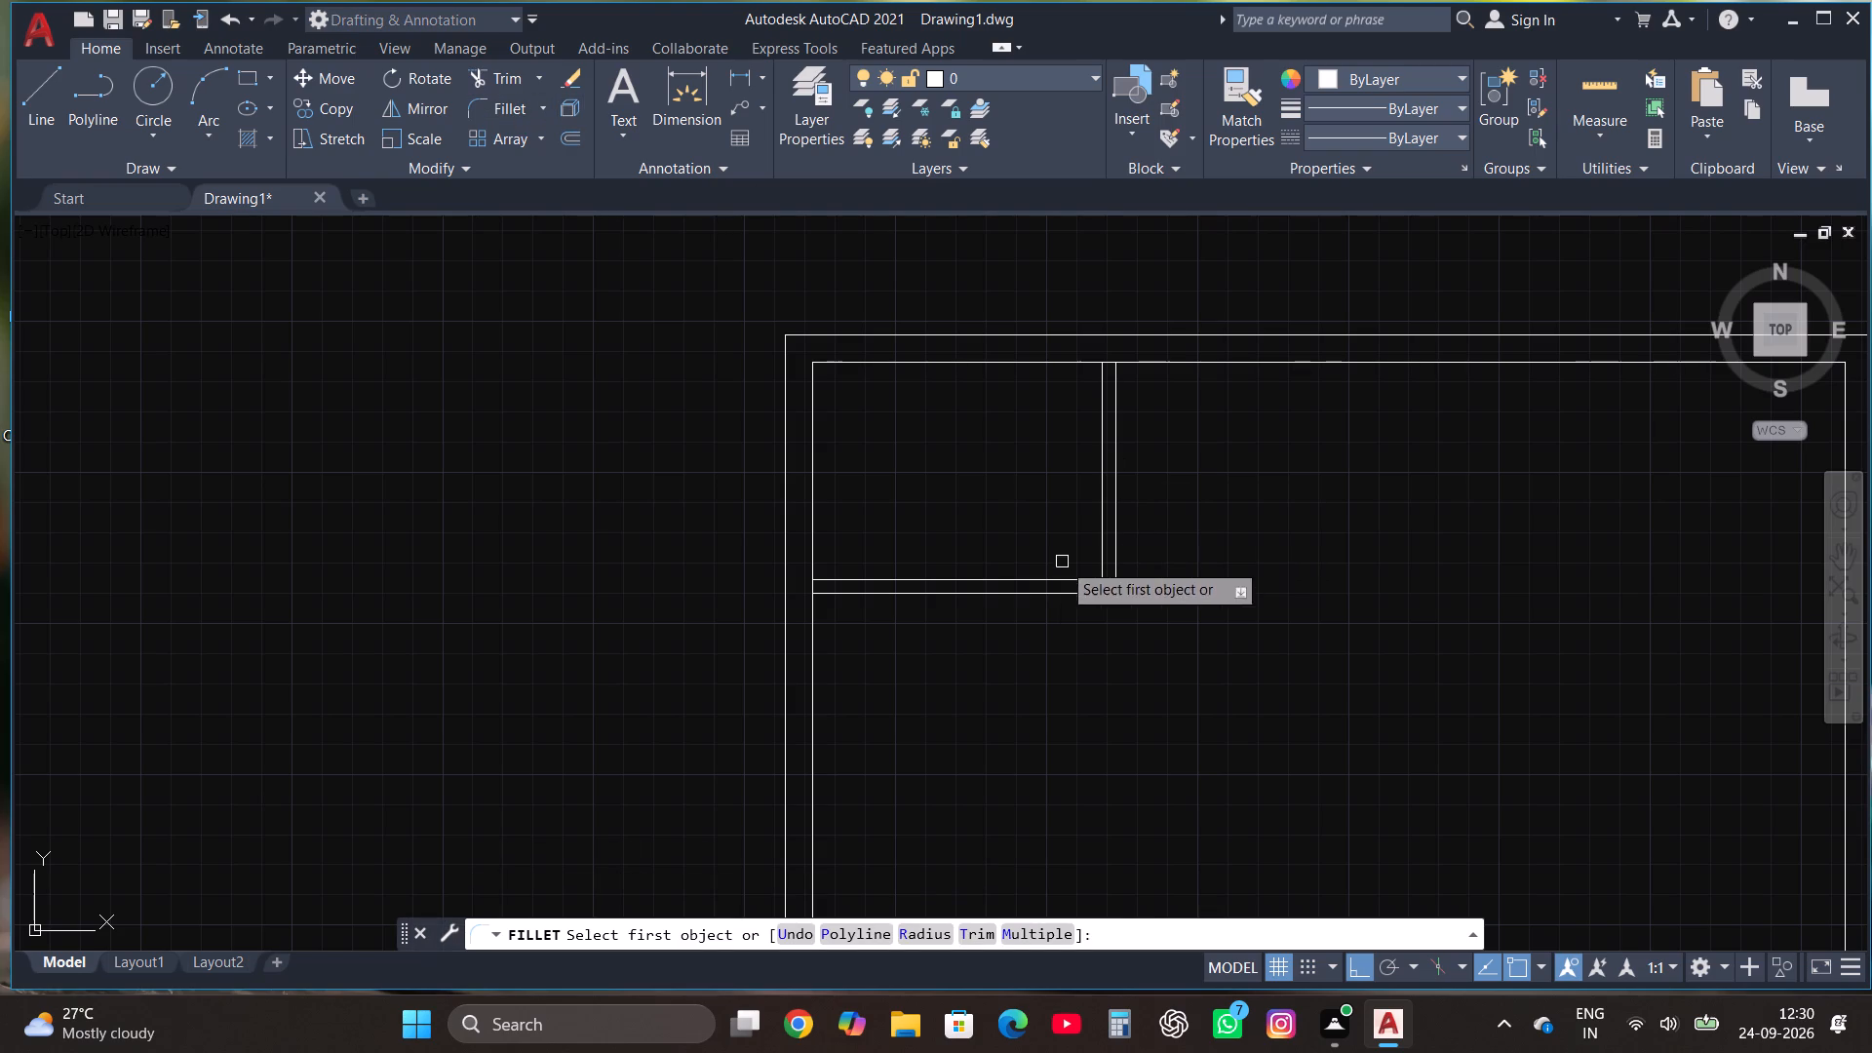
left_click(1037, 593)
left_click(1117, 560)
key("Escape")
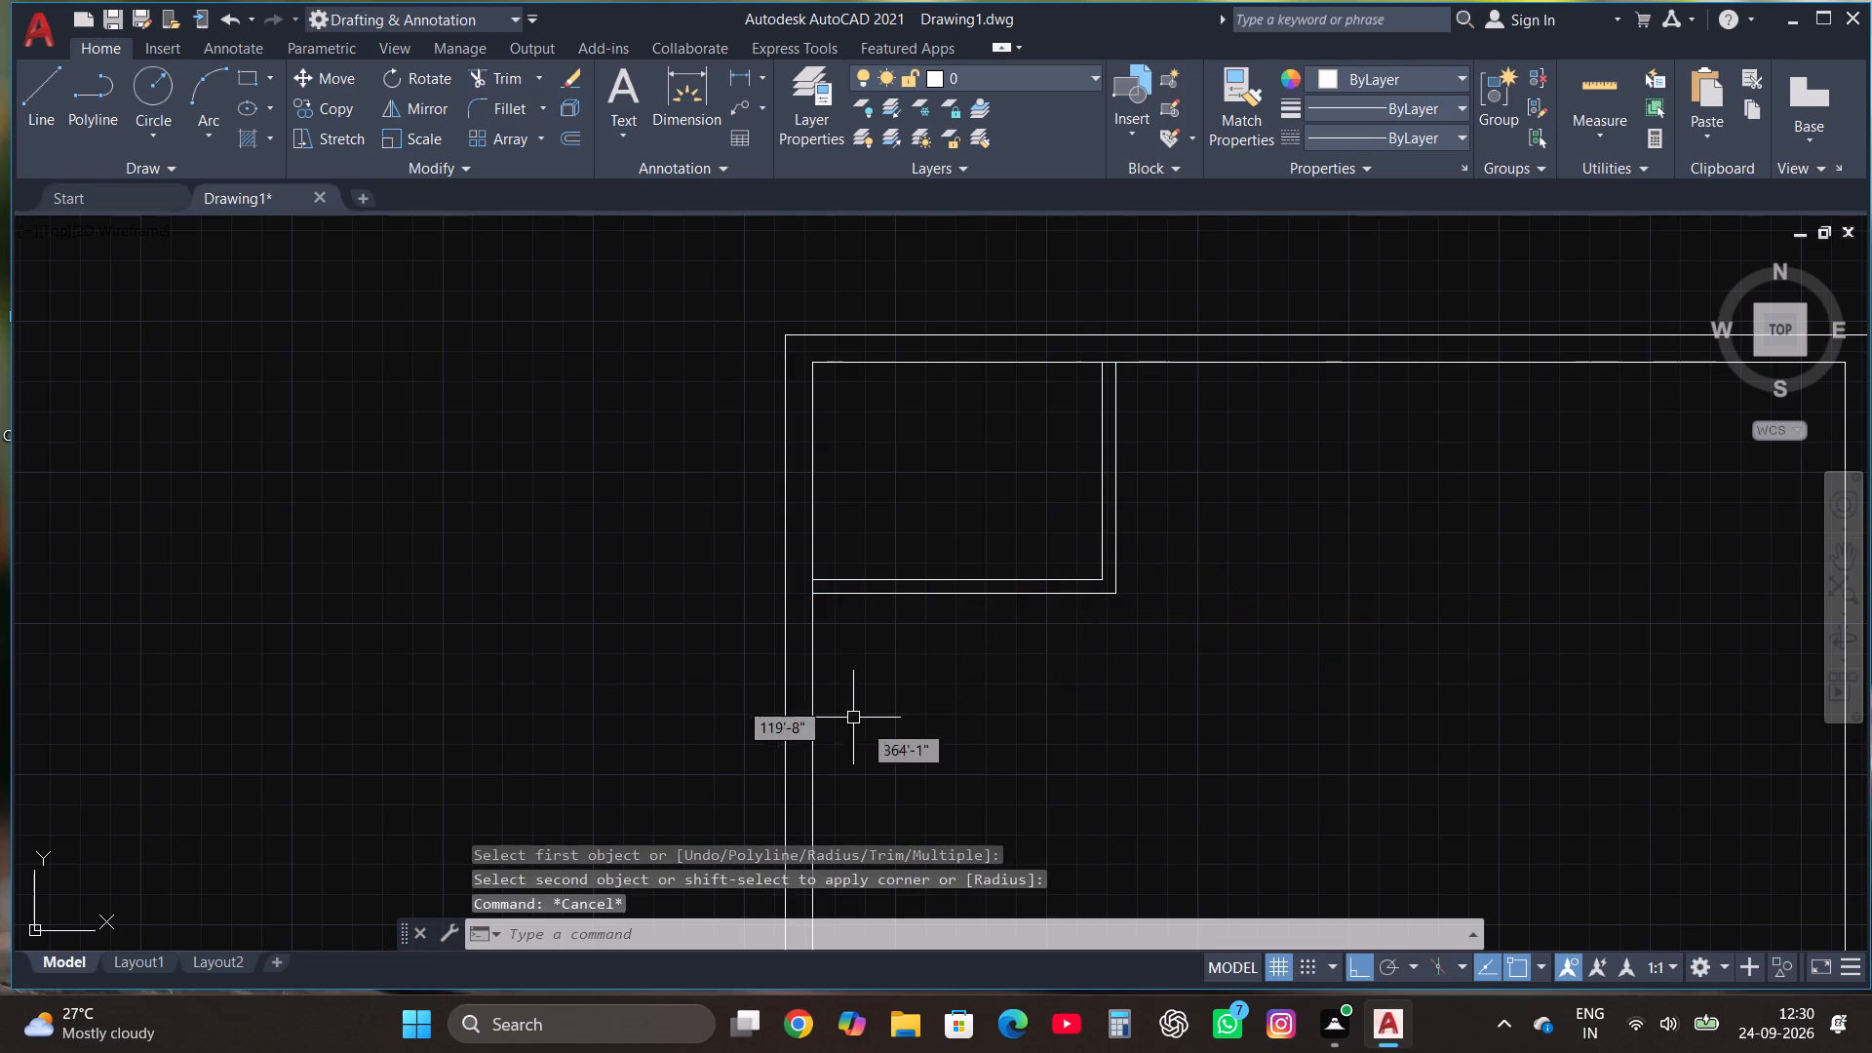
From the partition's upper outer corner, draw lines 4' right, down level with the corner room's inner lower edge, and back left across the partition.
scroll(720, 690, "down", 2)
scroll(1050, 601, "up", 1)
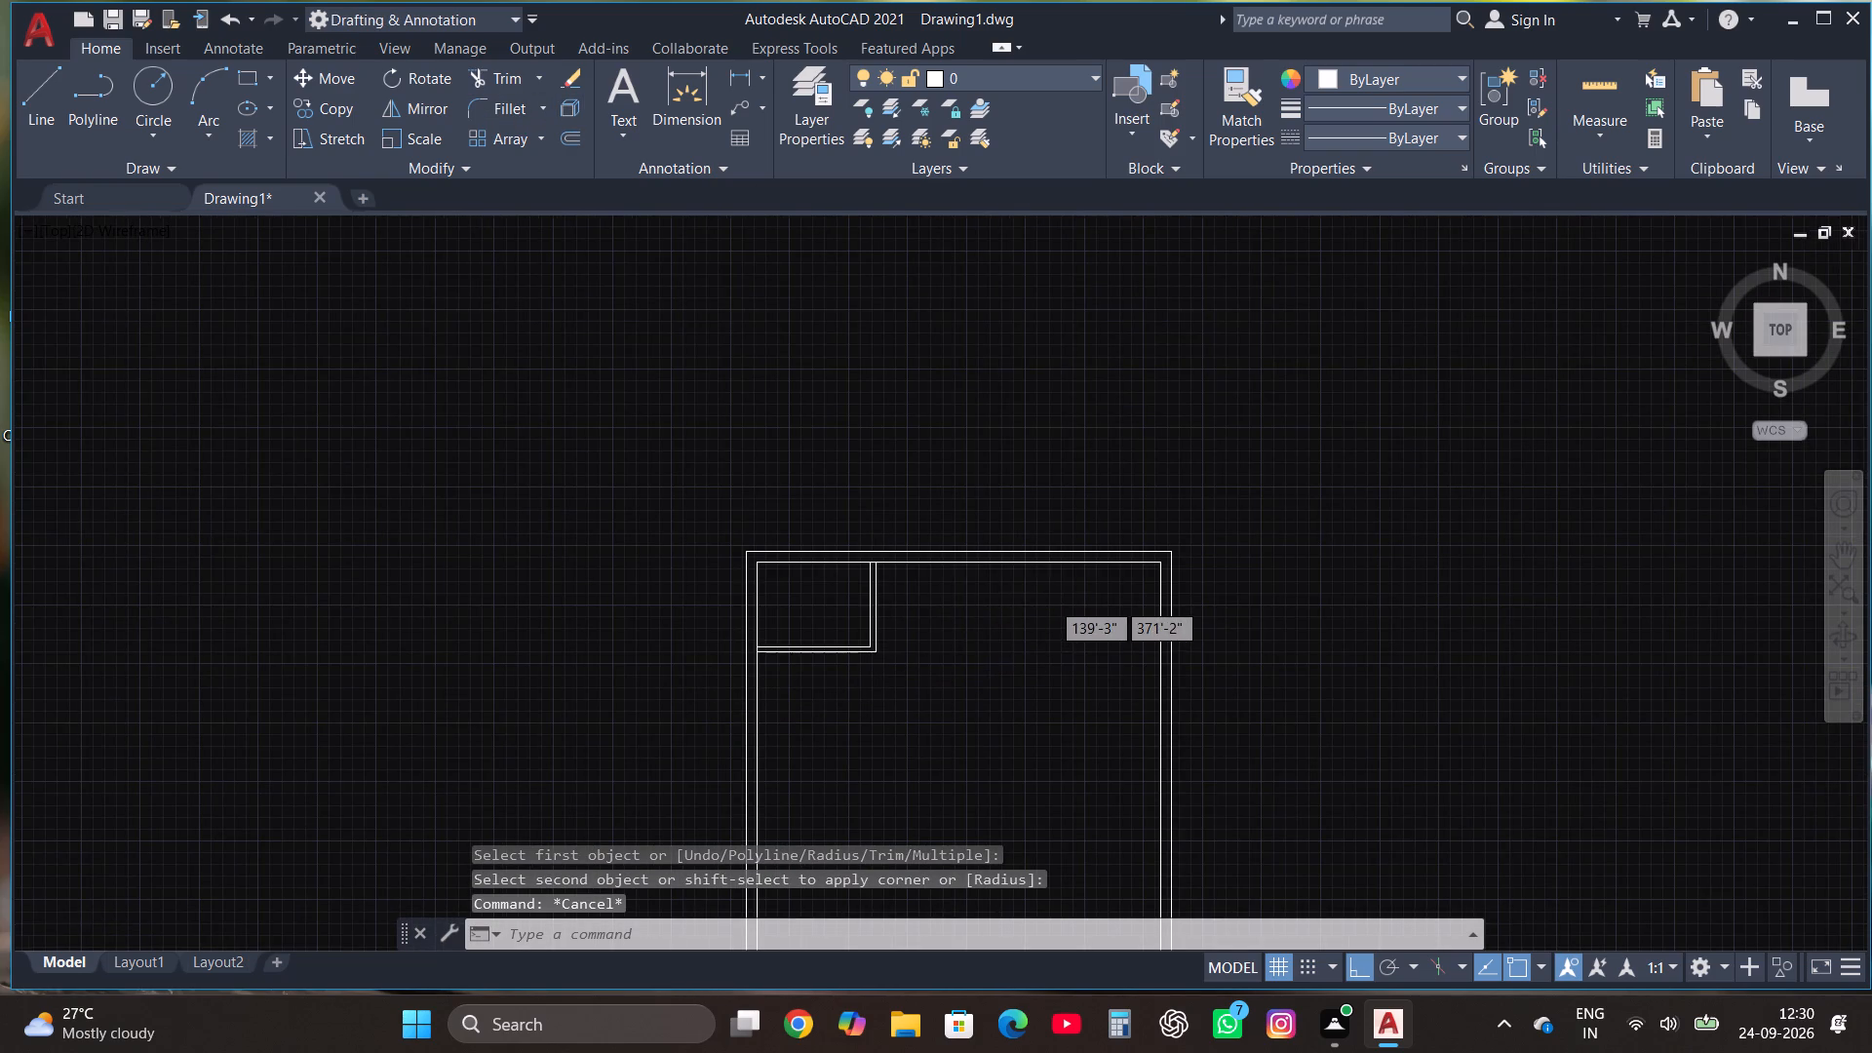
left_click(35, 87)
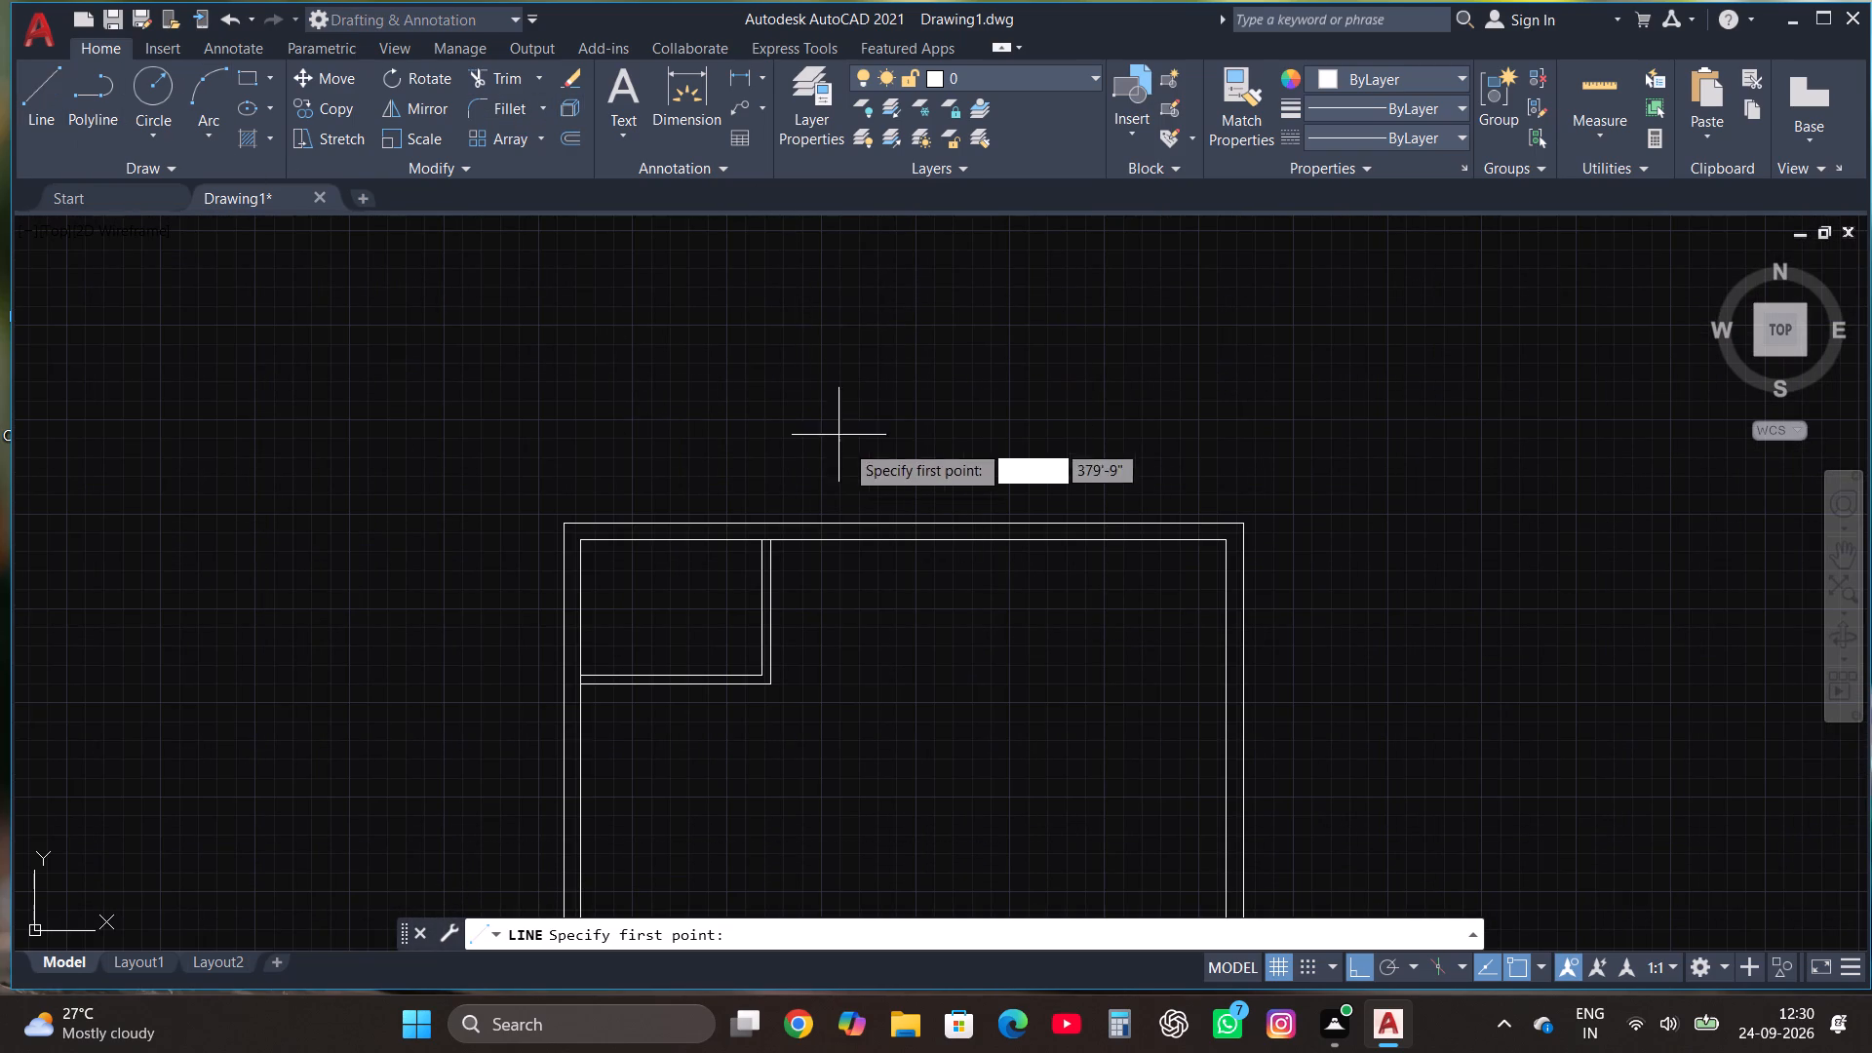
left_click(770, 537)
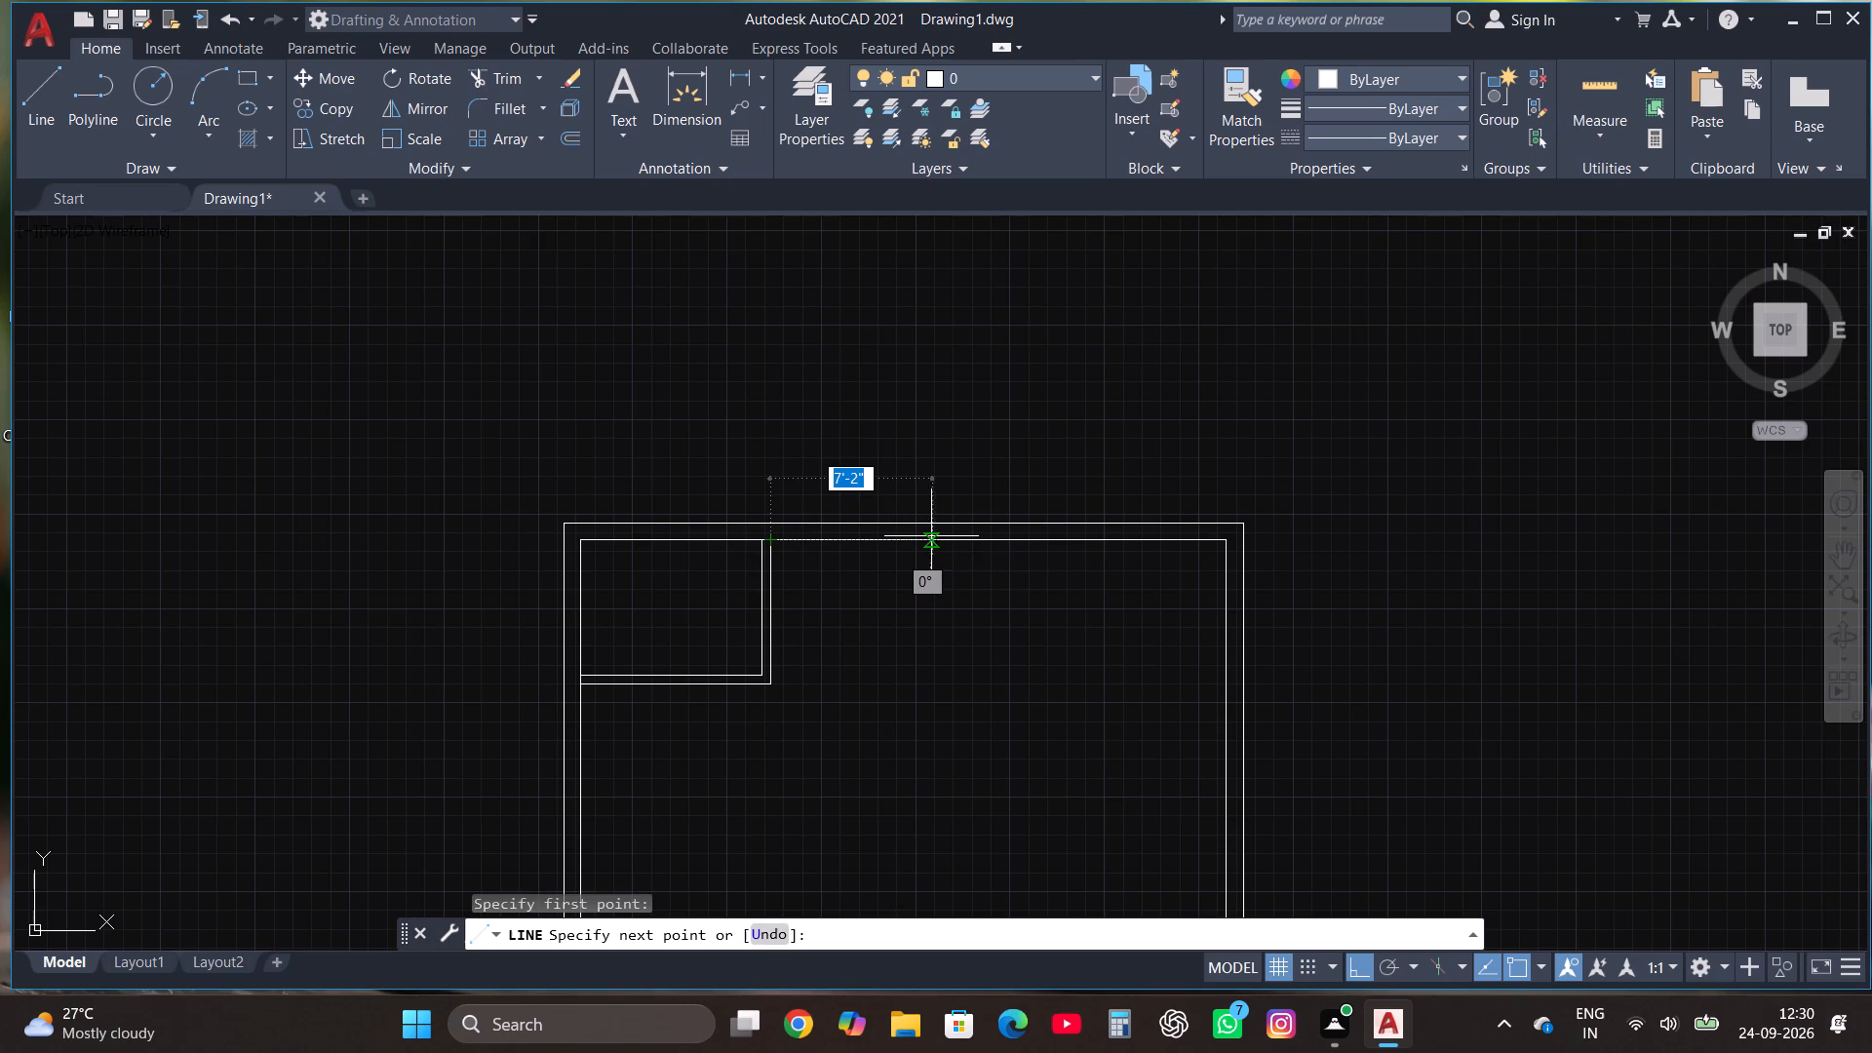
key("3")
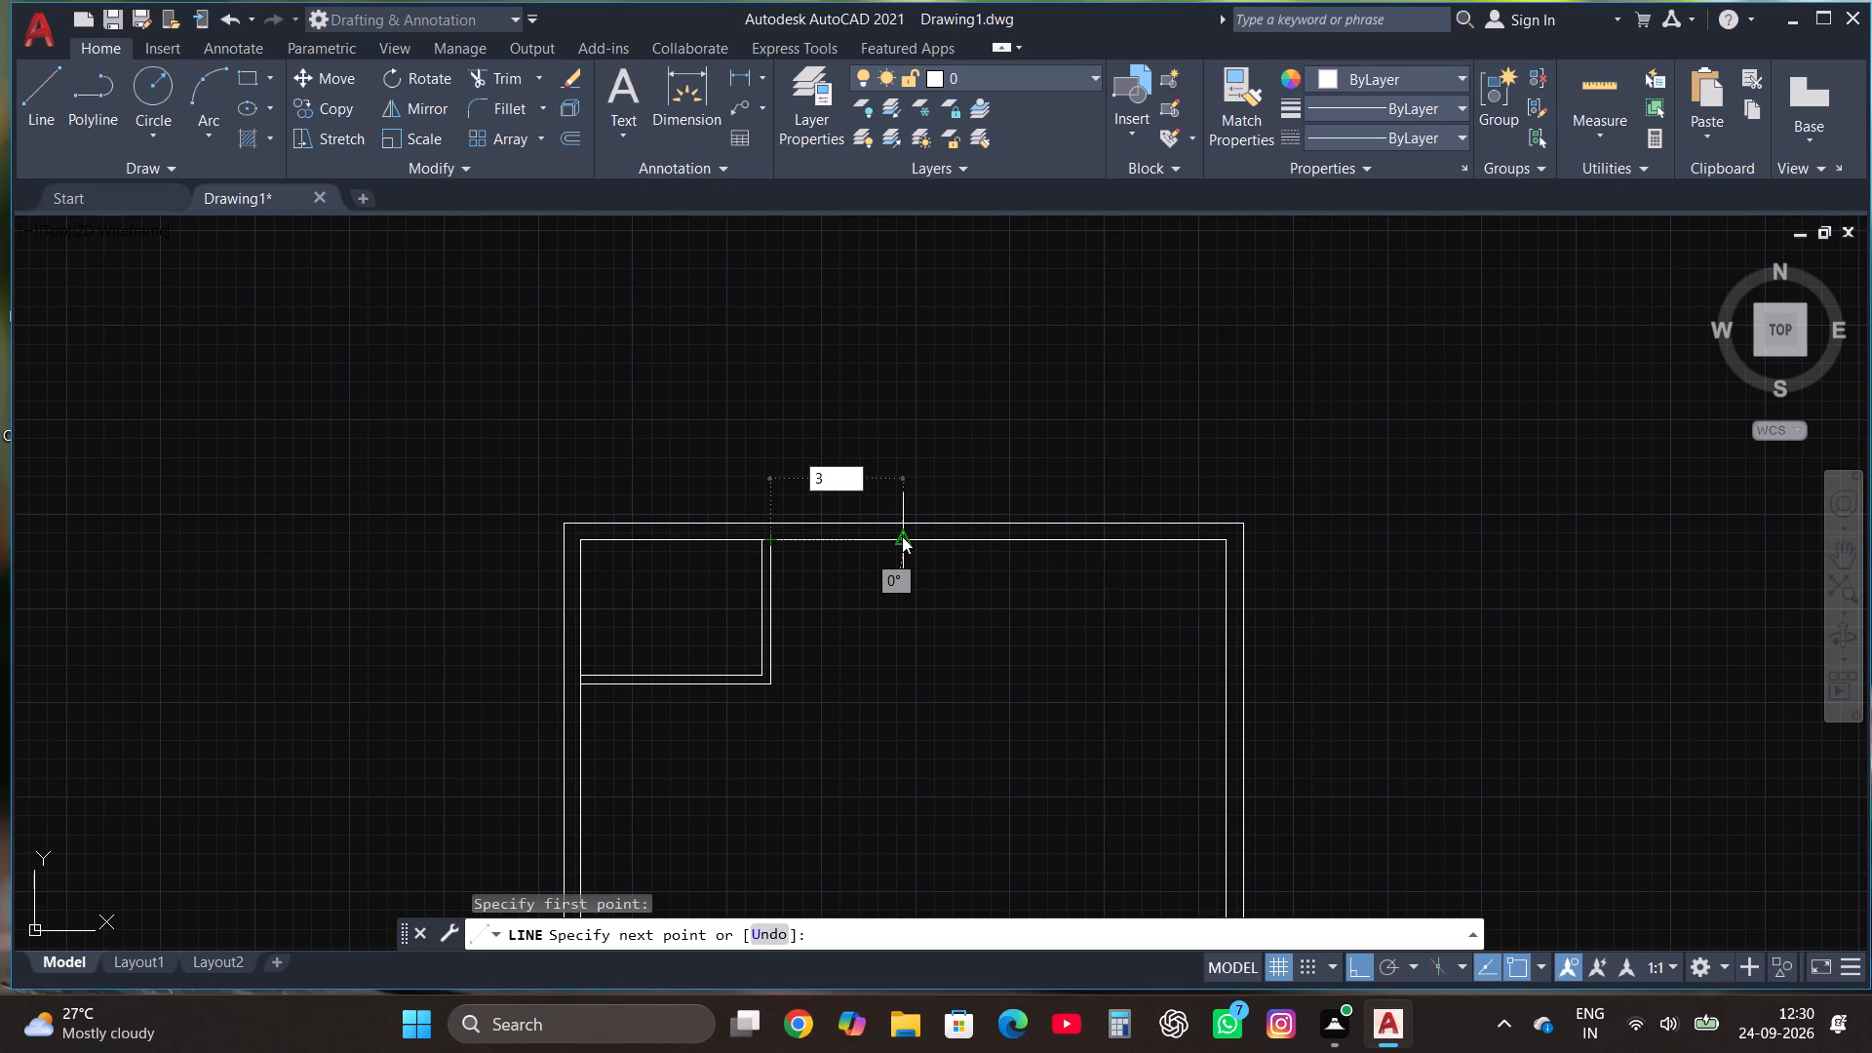
key("BackSpace")
type("4'")
key("Return")
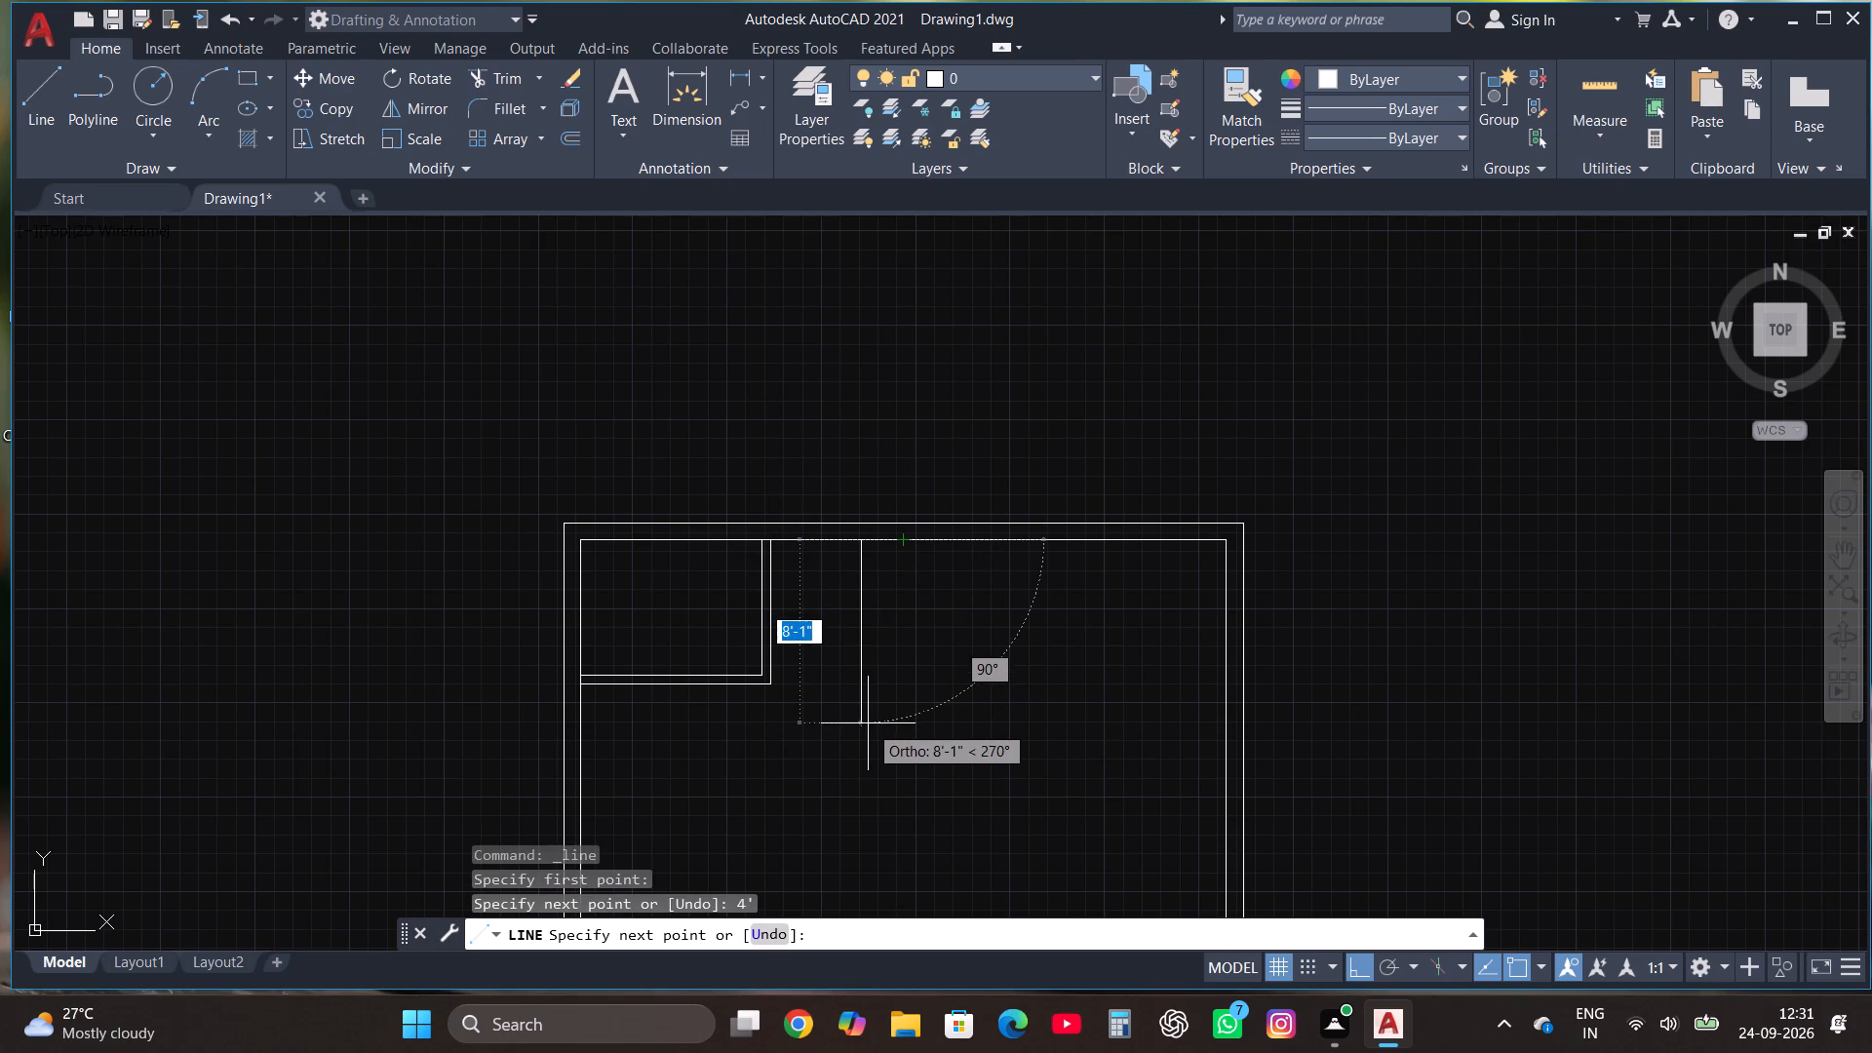
scroll(850, 653, "up", 1)
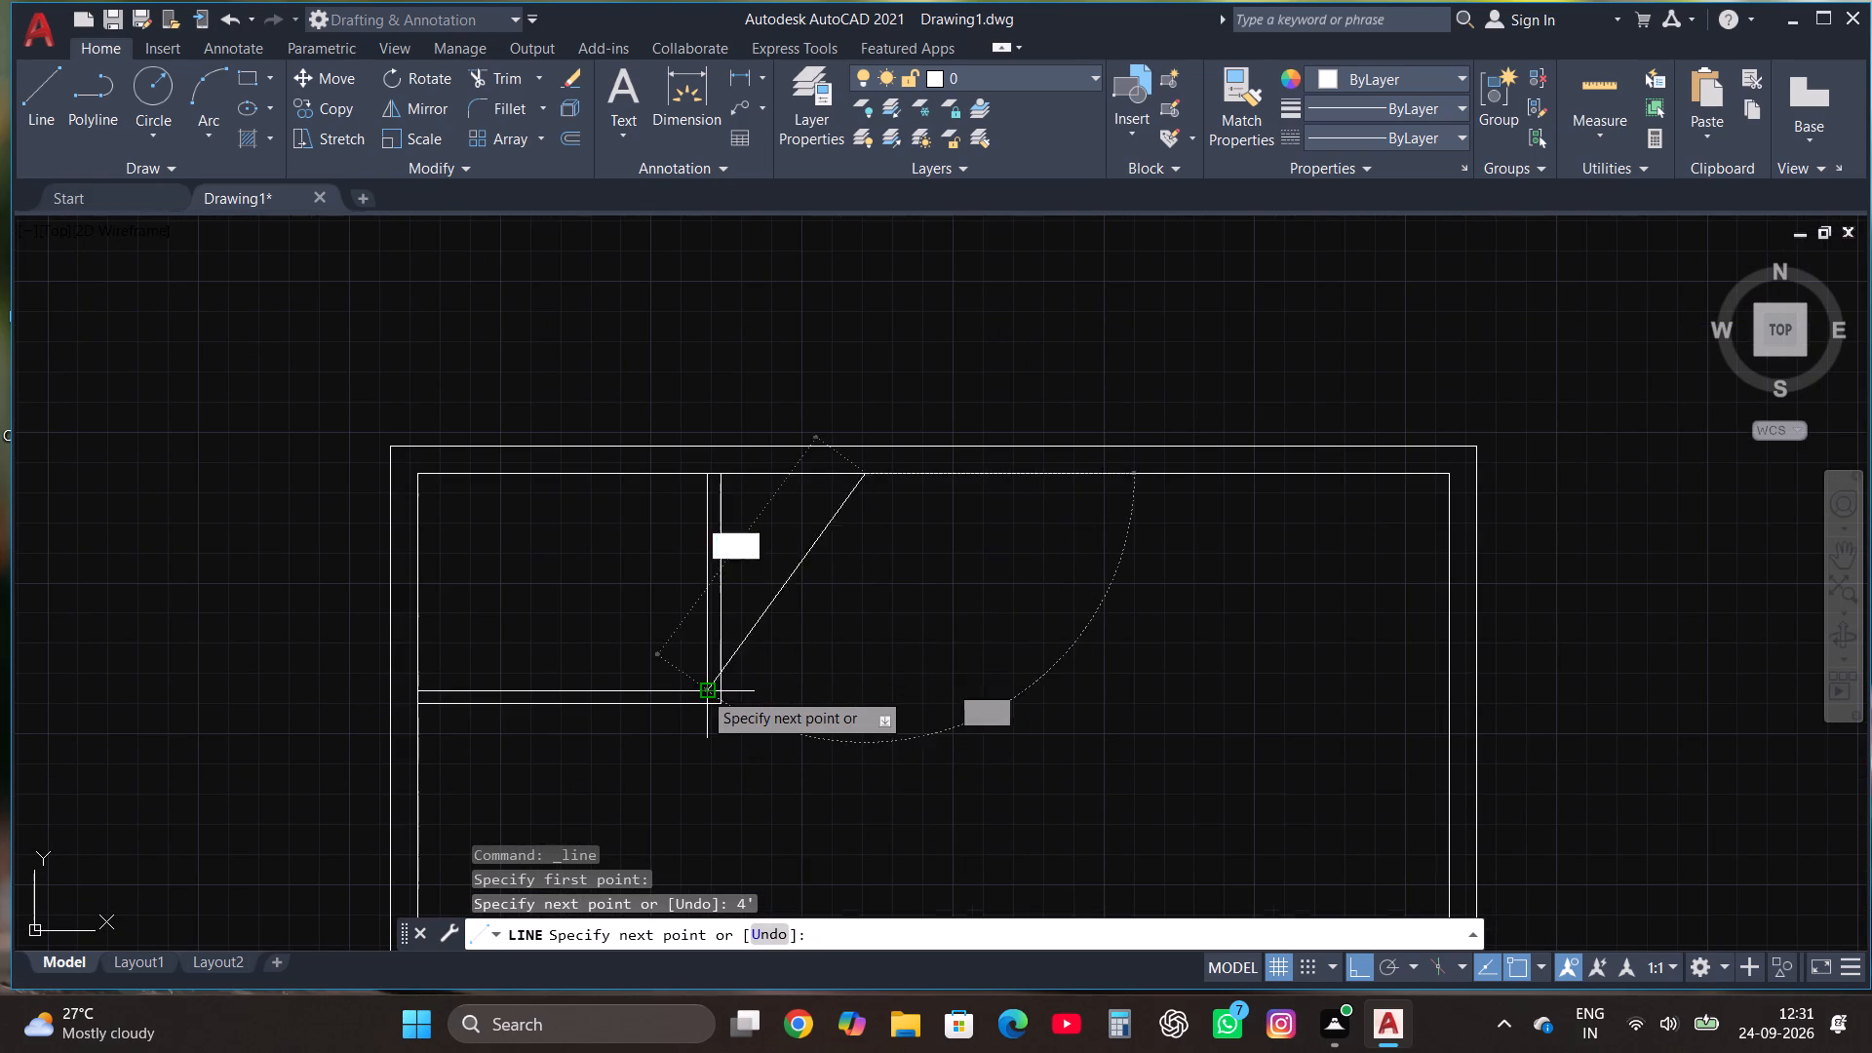
left_click(847, 692)
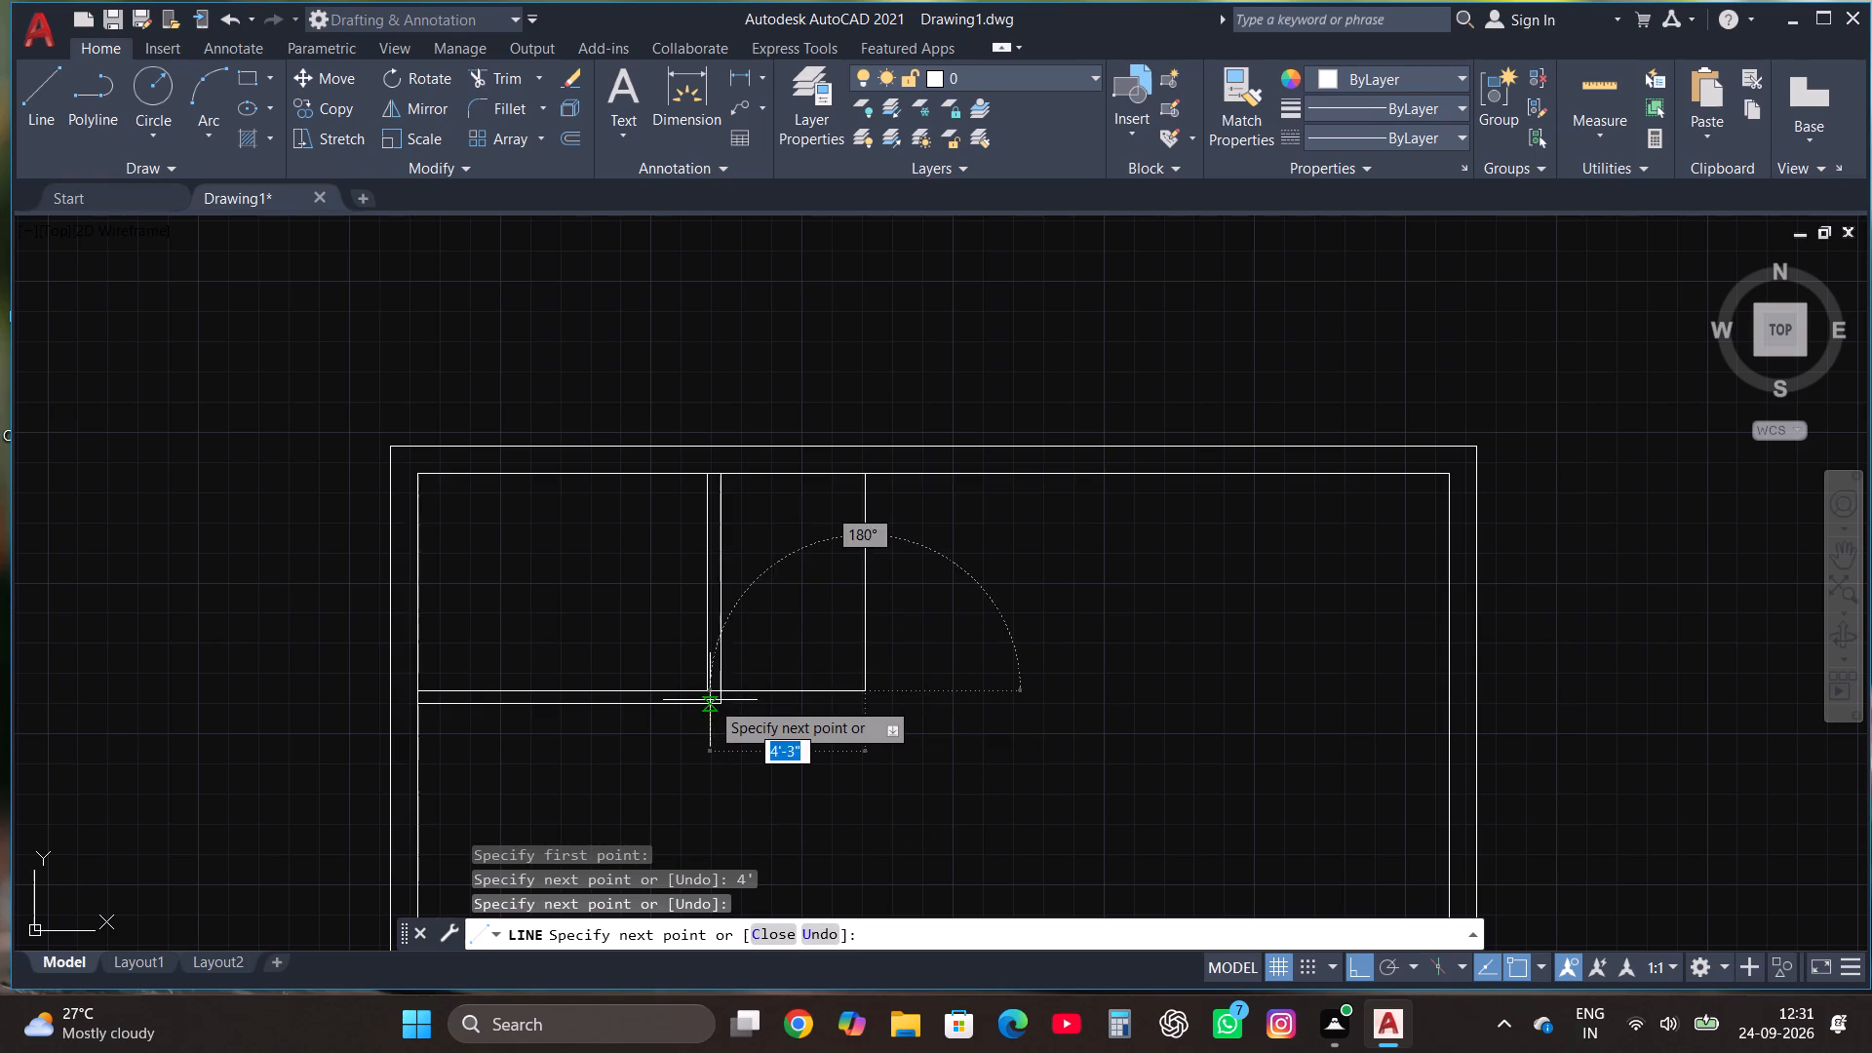
scroll(704, 687, "up", 2)
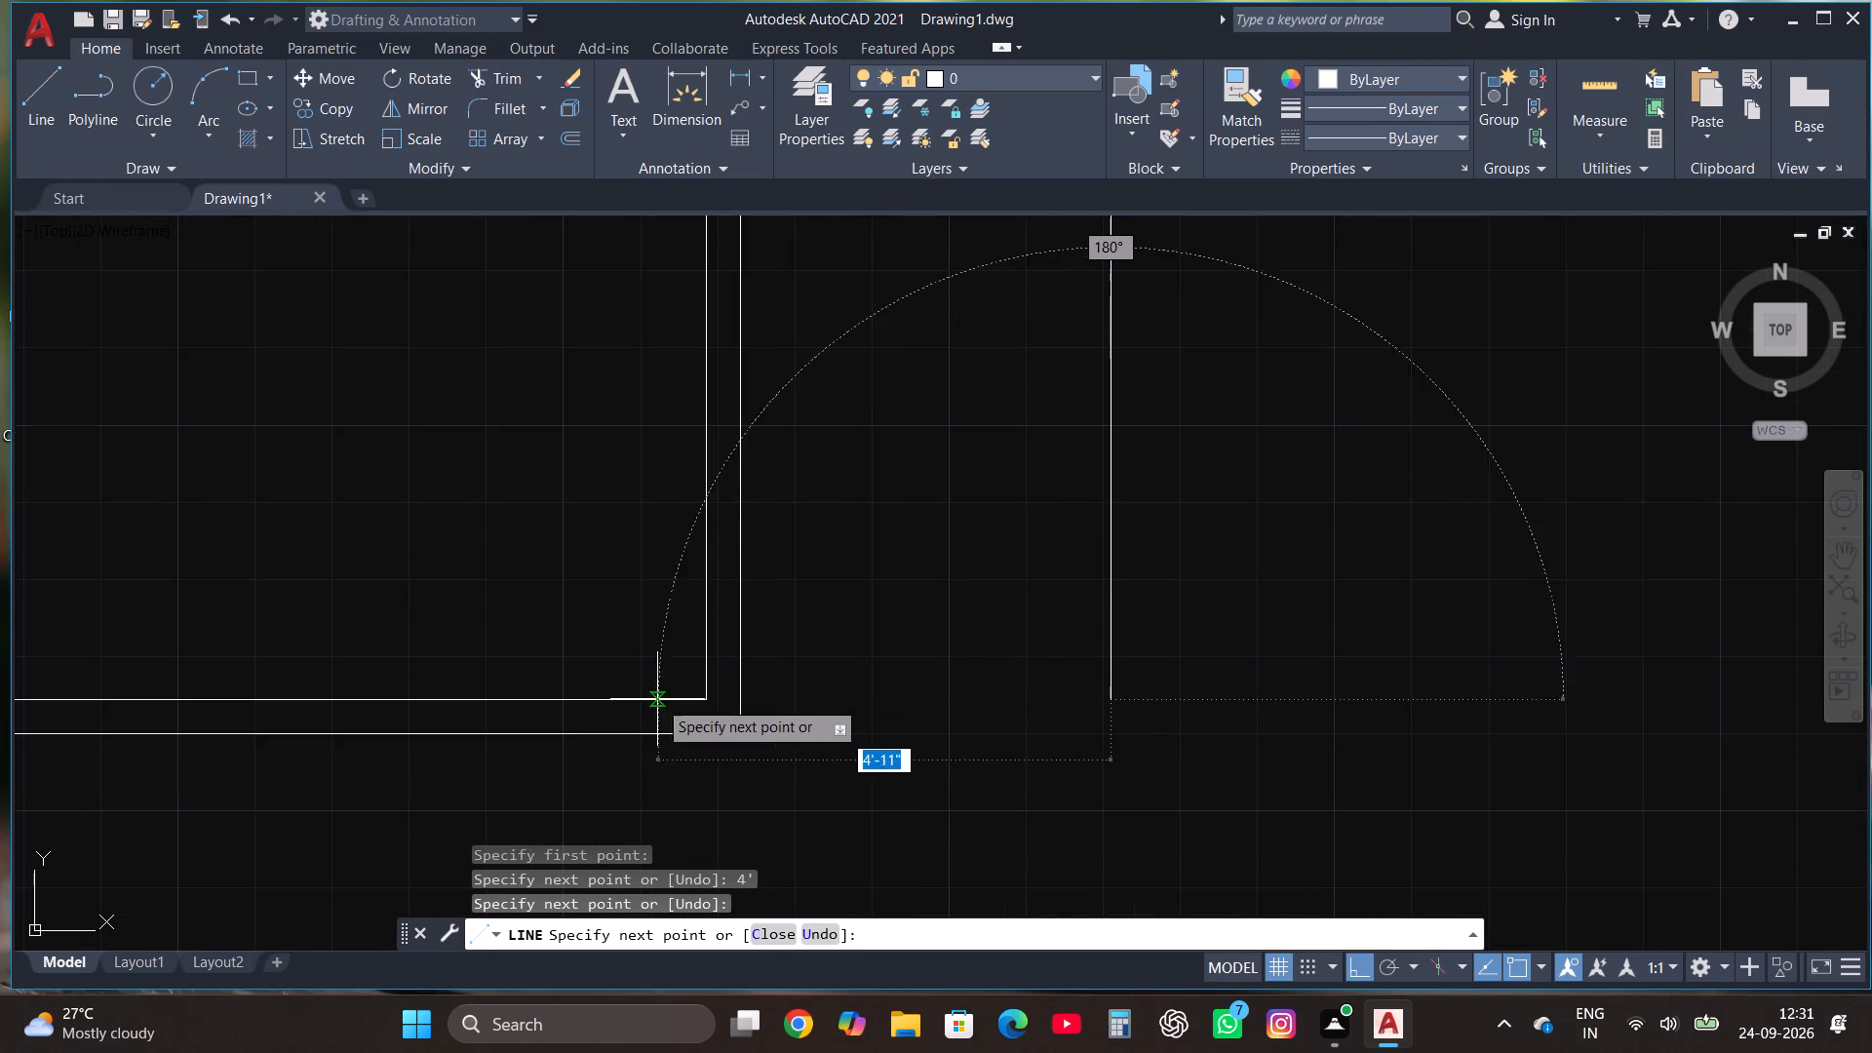
left_click(657, 699)
key("Escape")
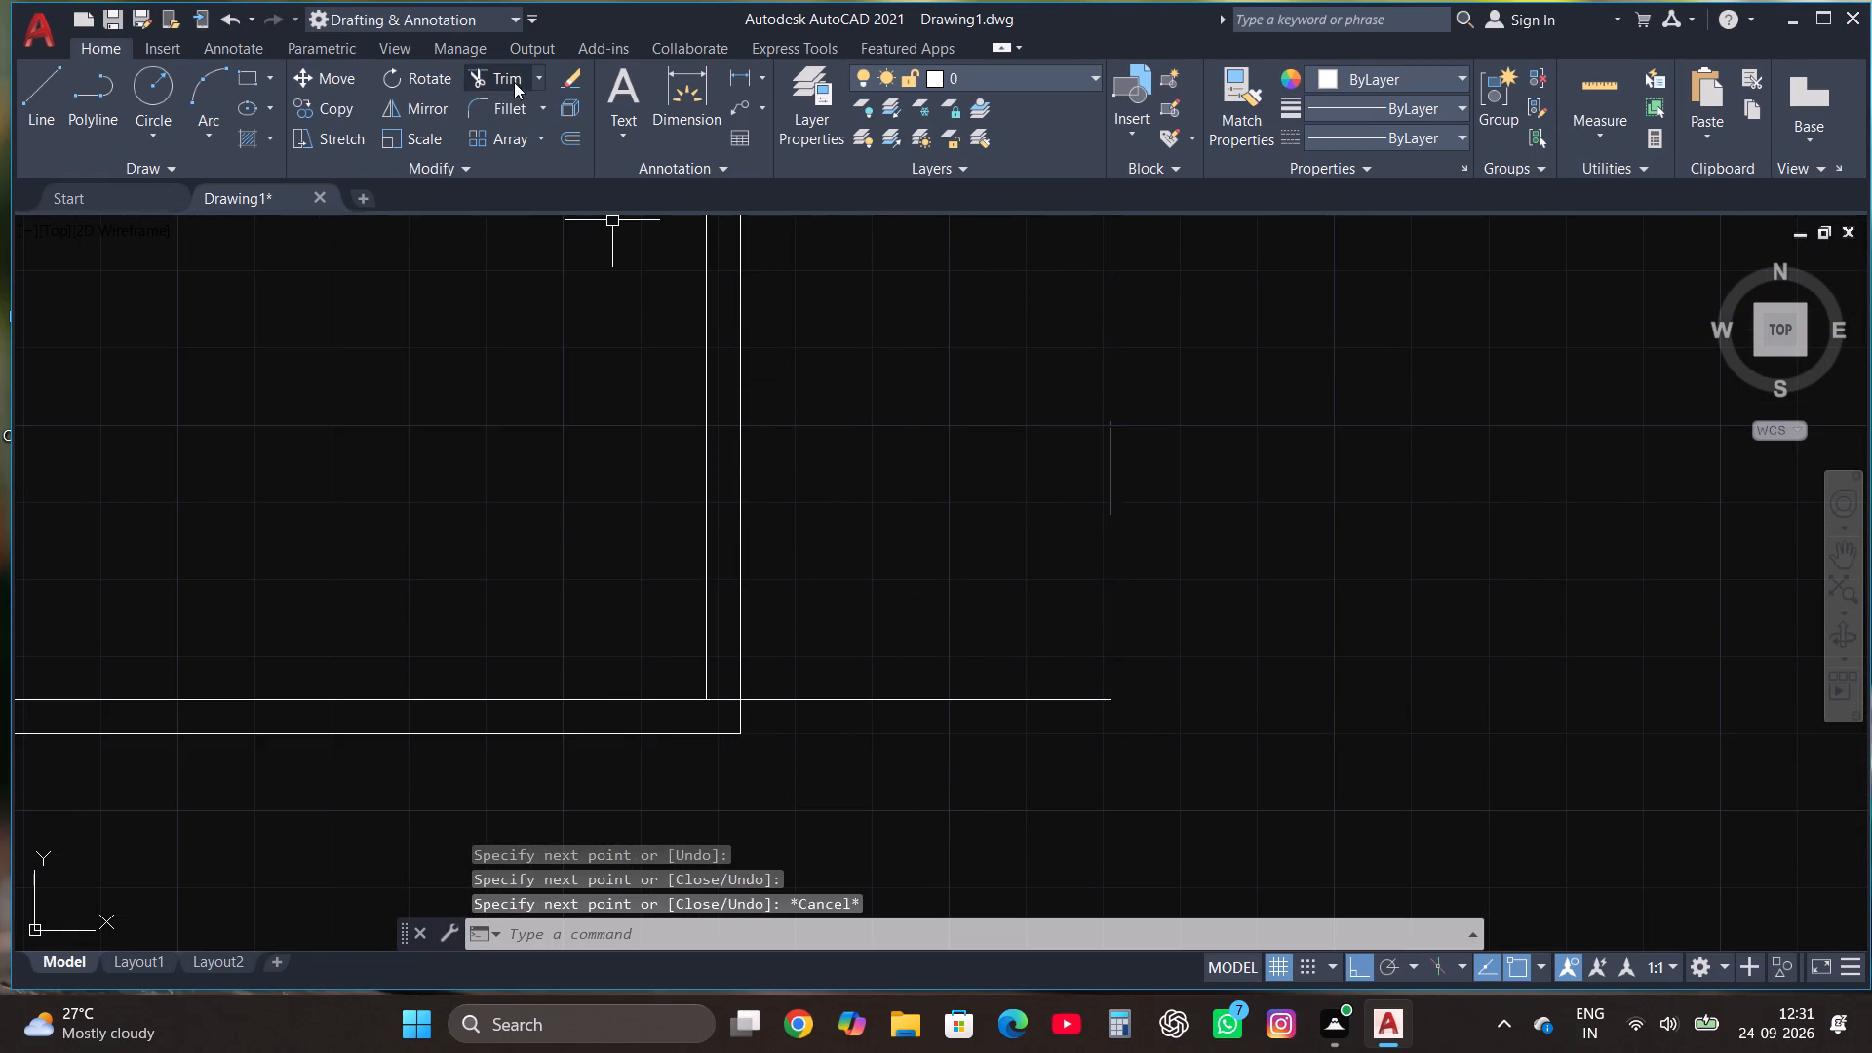
Trim the piece of the new horizontal line that crosses the partition's thickness.
left_click(514, 82)
left_click(721, 694)
key("Escape")
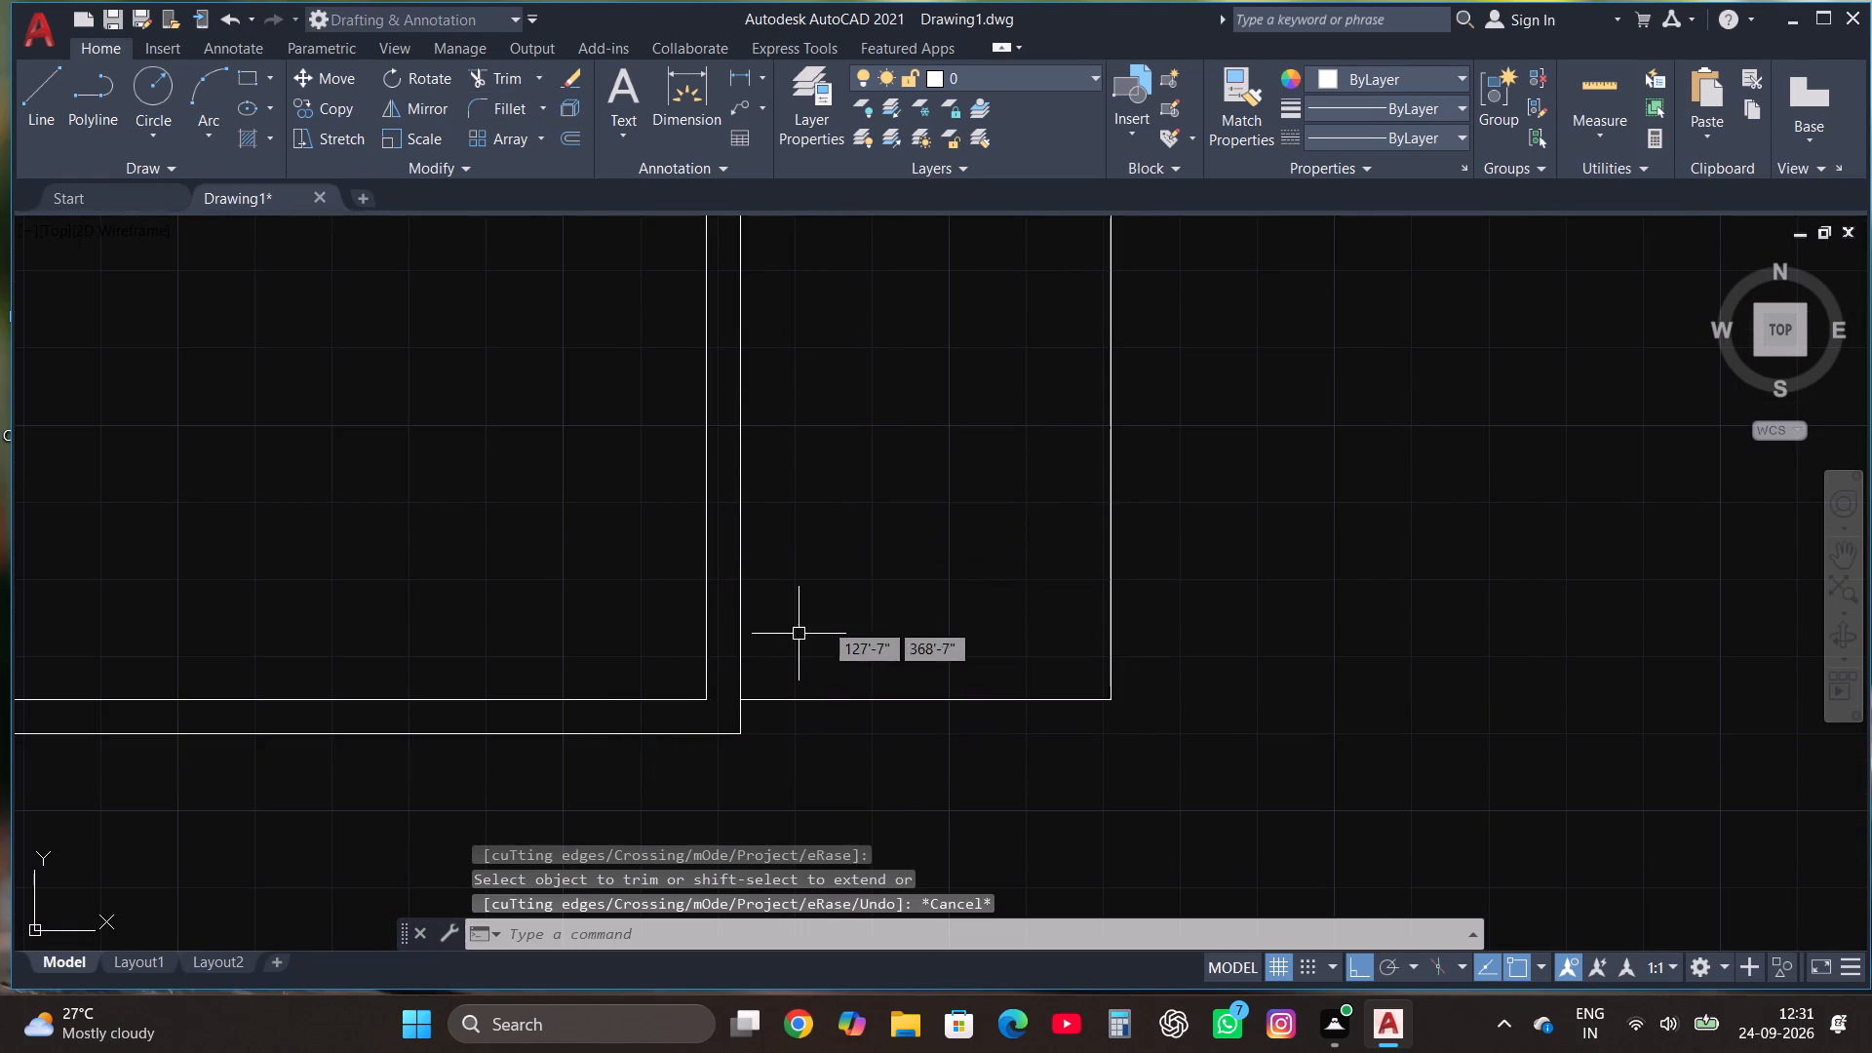
Offset the 4' wide room's right vertical line and bottom horizontal line outward by 4.5" to give the partitions thickness.
scroll(824, 625, "down", 2)
left_click(957, 673)
left_click(871, 541)
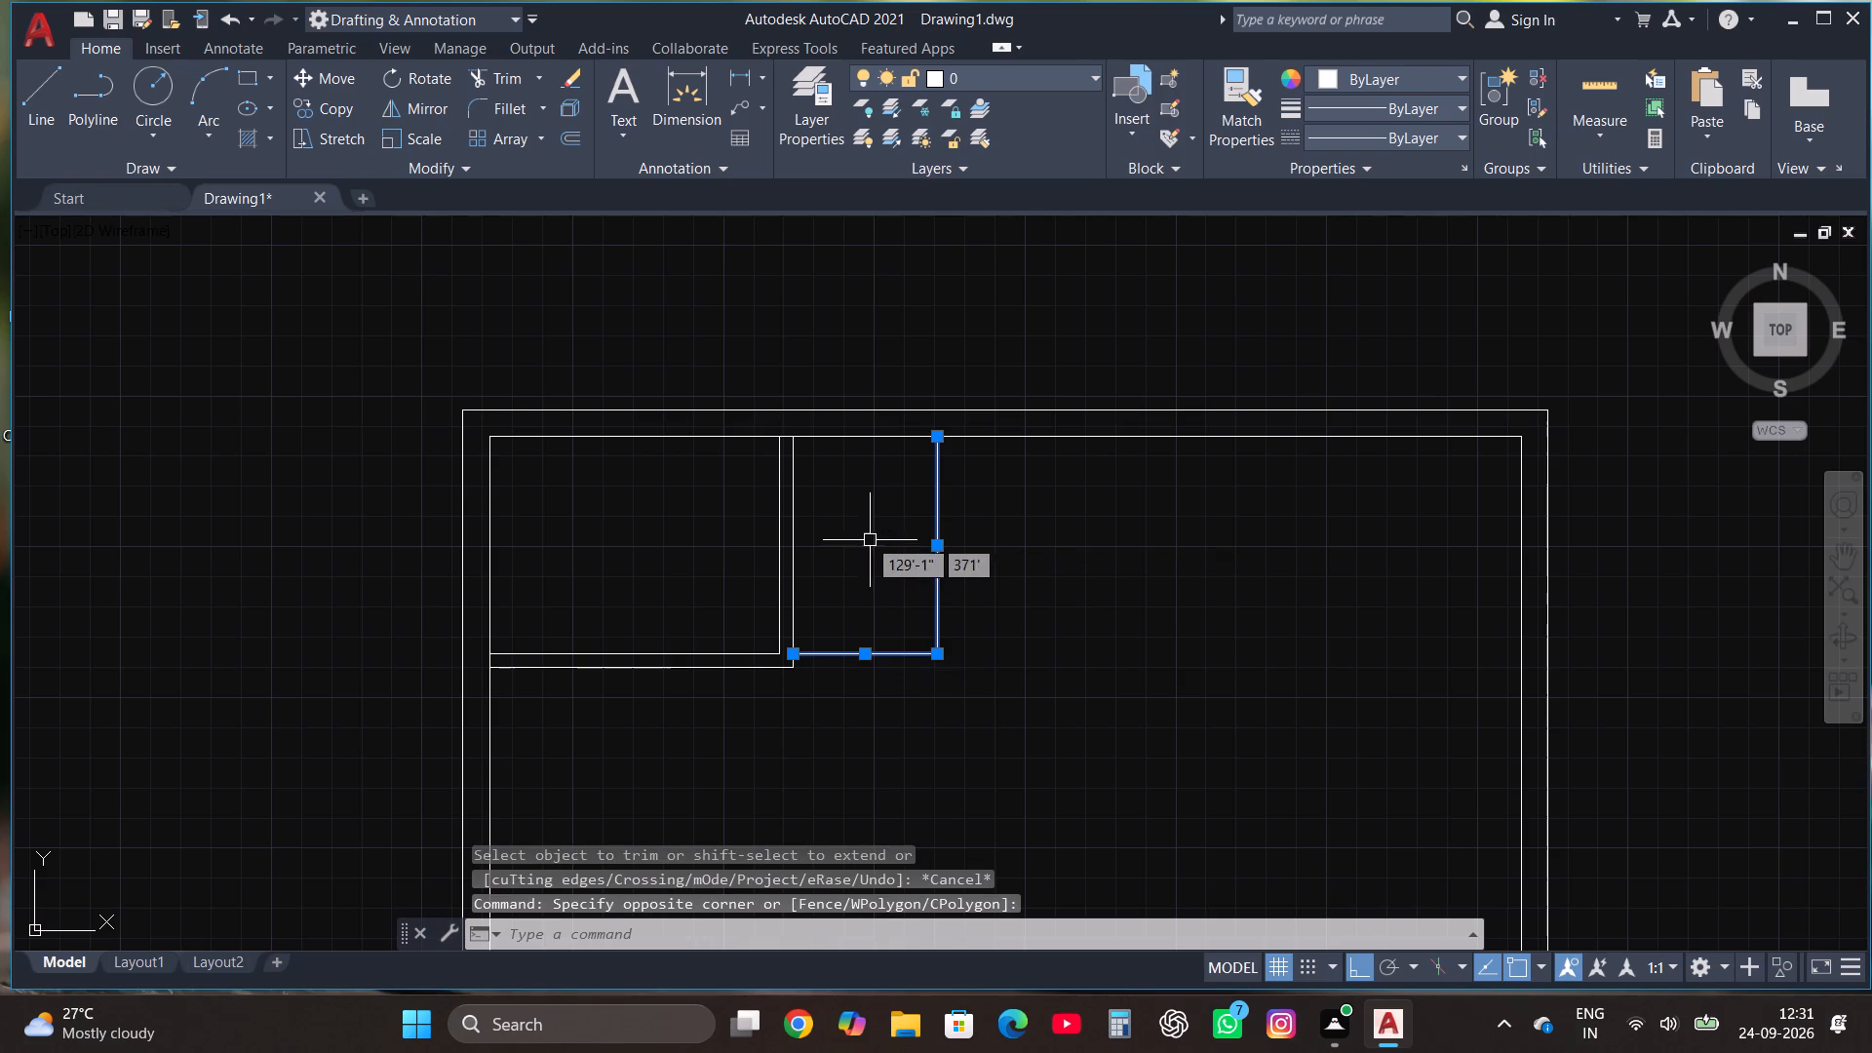
left_click(572, 134)
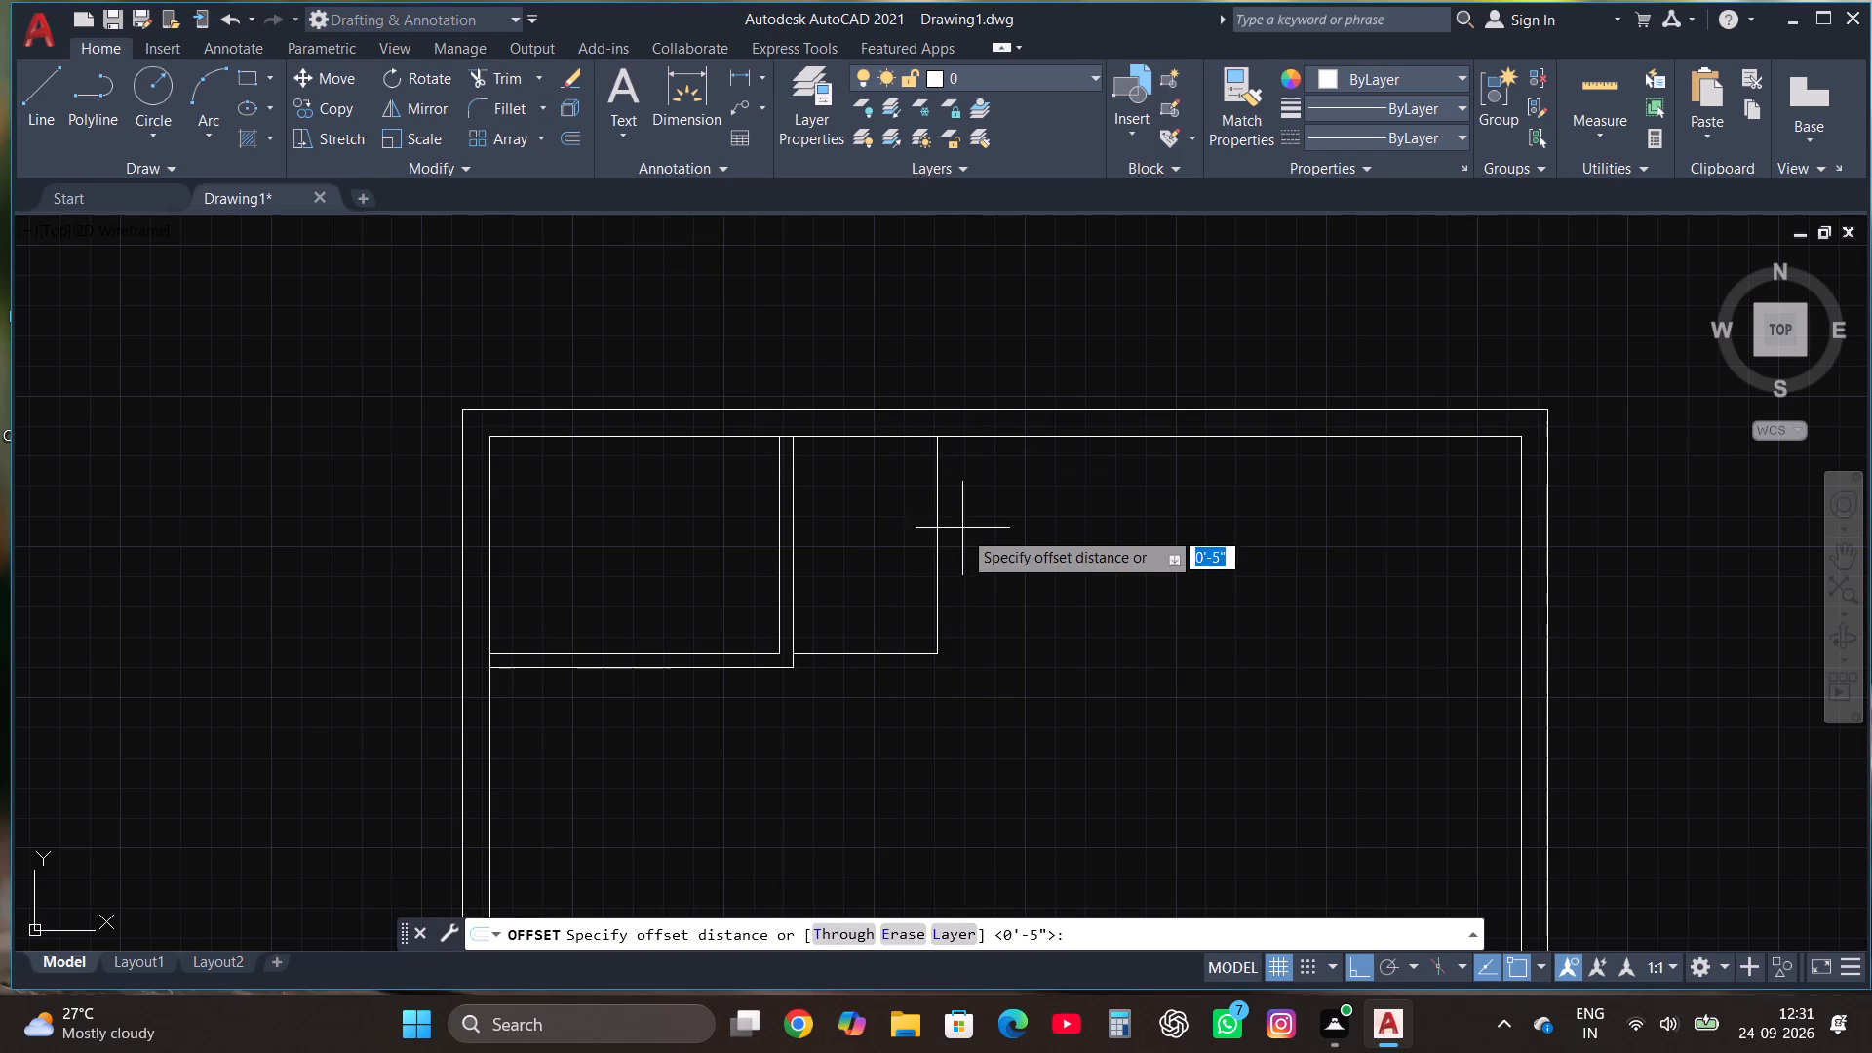
left_click(938, 516)
left_click(966, 510)
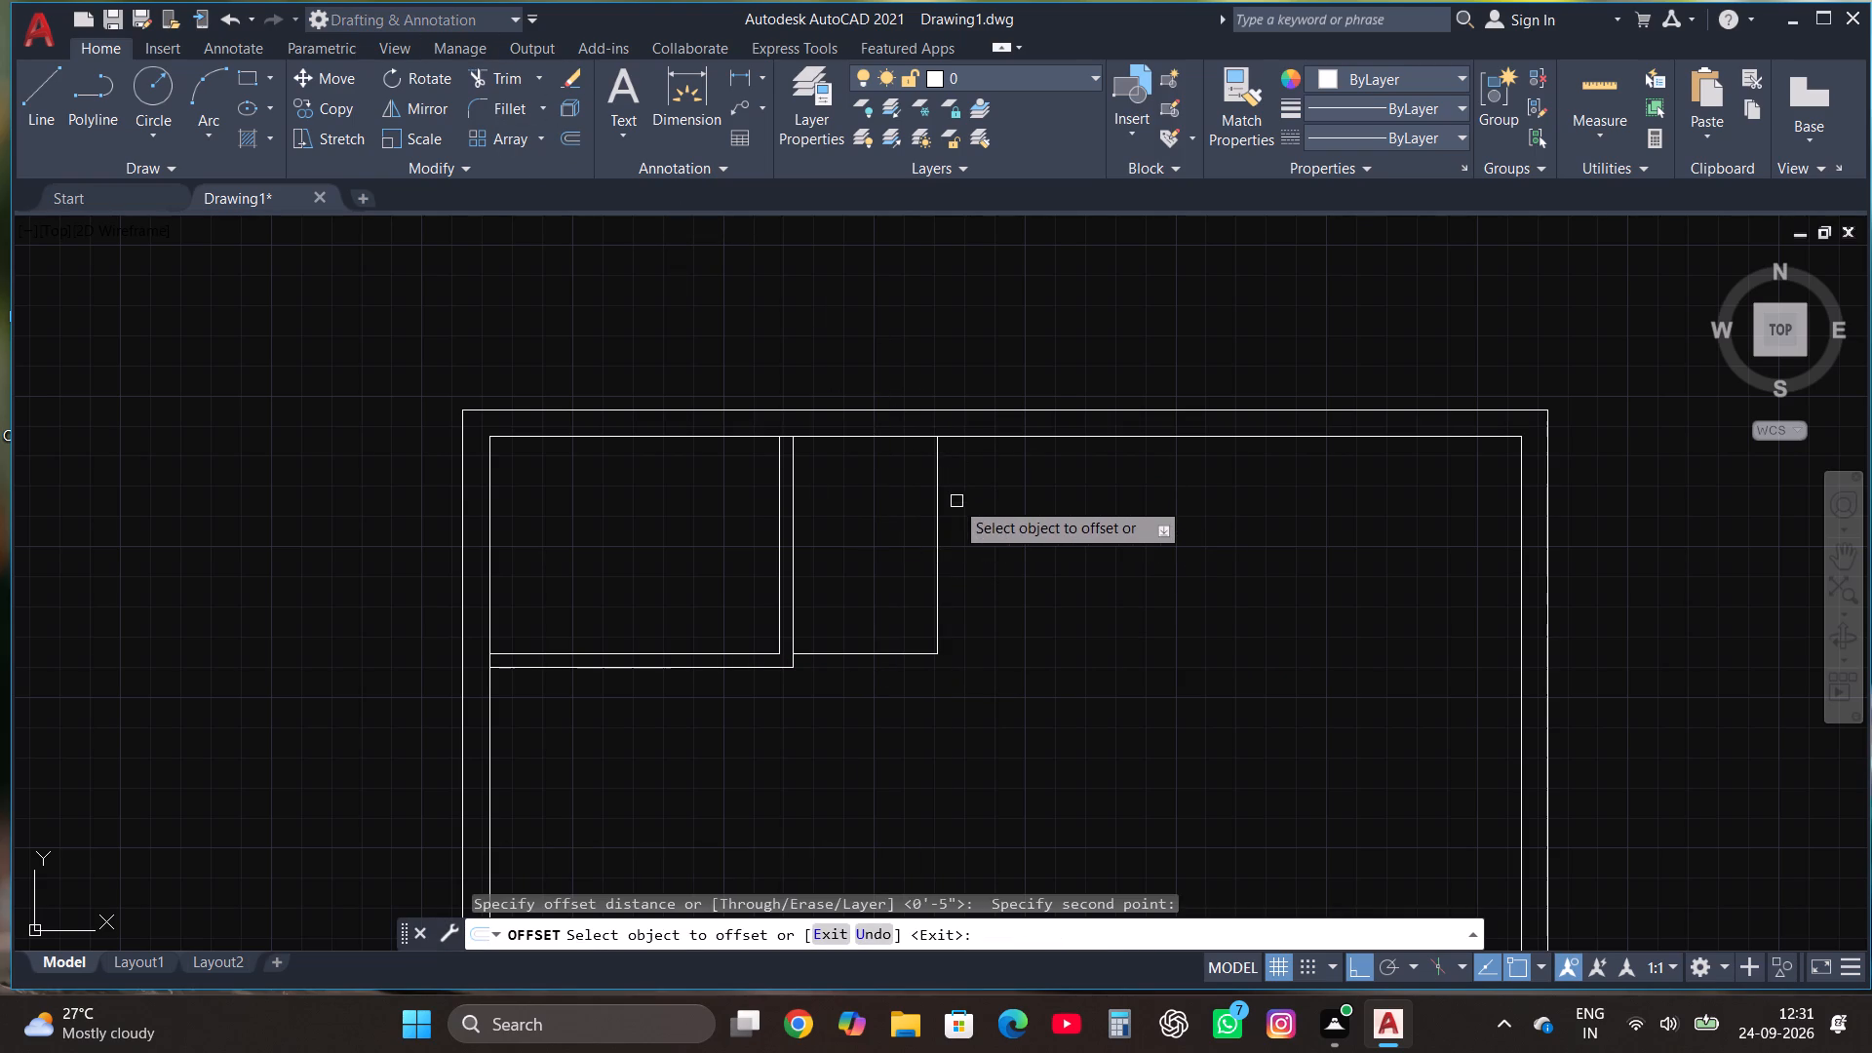
left_click(944, 491)
left_click(938, 507)
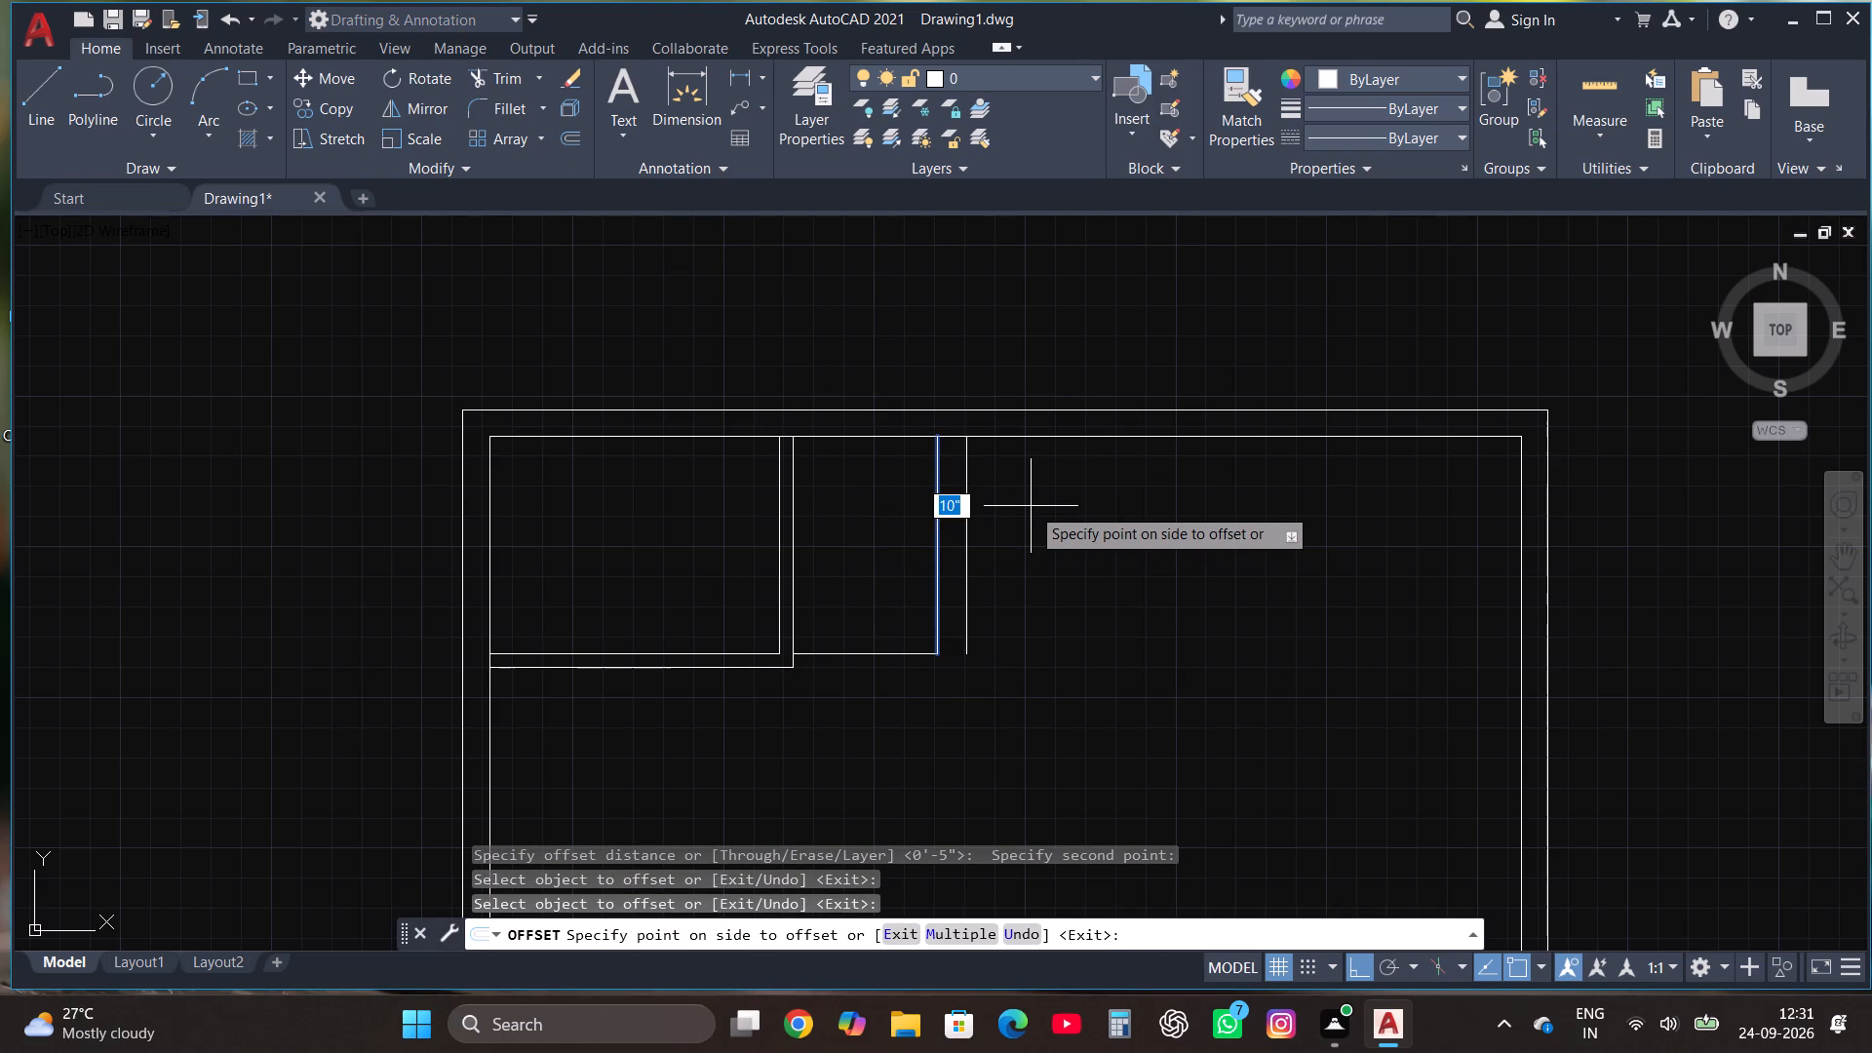
type("4.5\"")
key("Return")
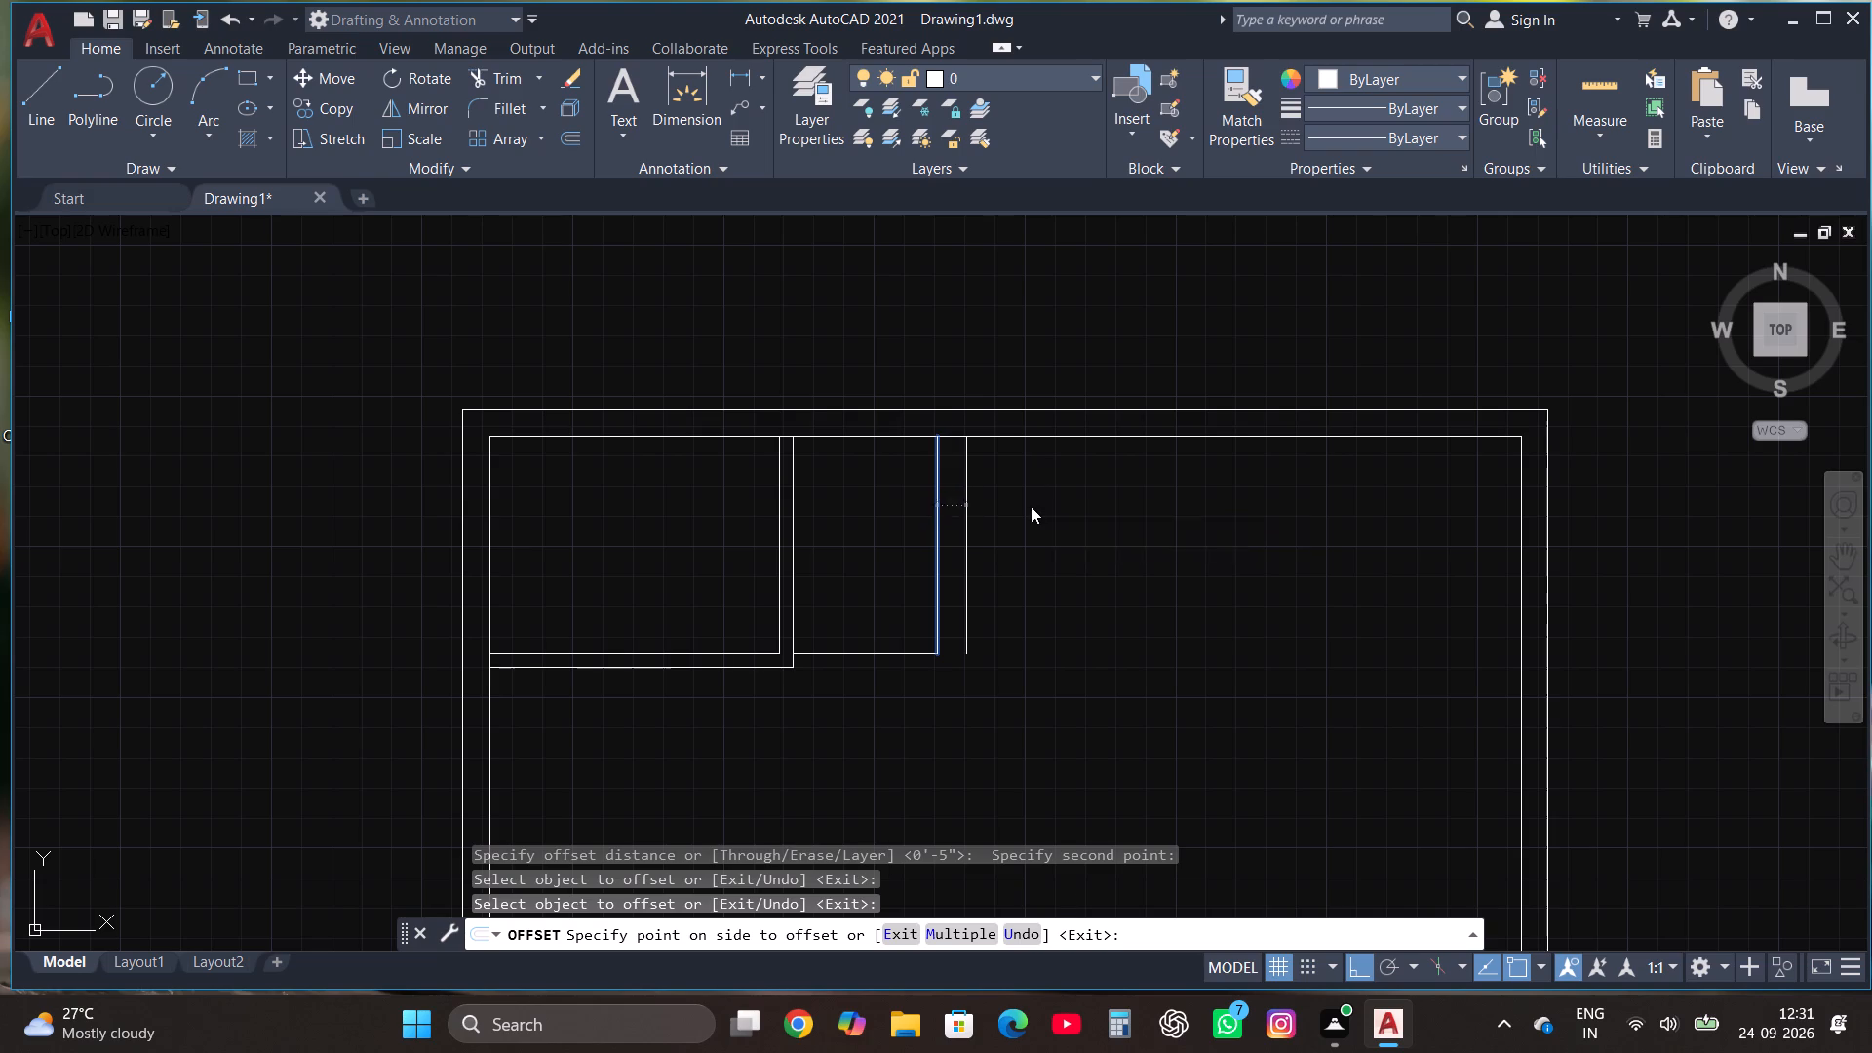
left_click(874, 653)
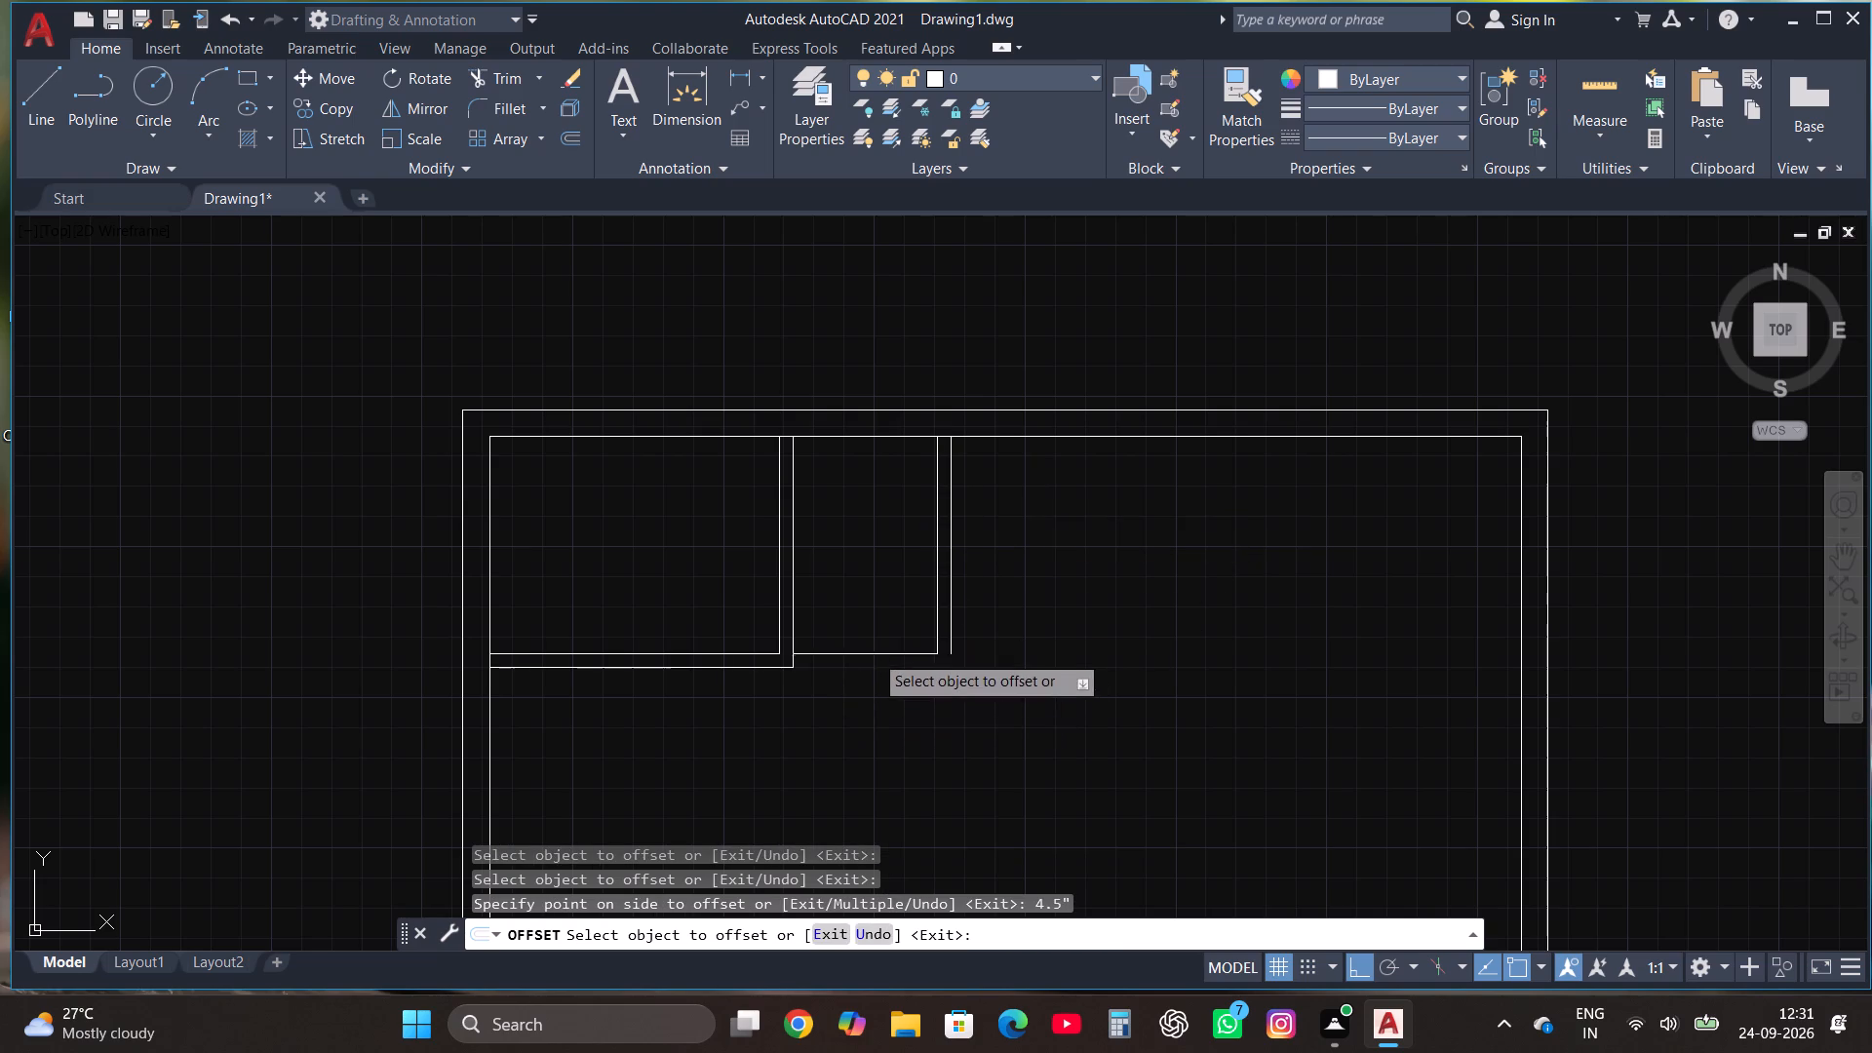
type("4.5\"")
key("Return")
key("Escape")
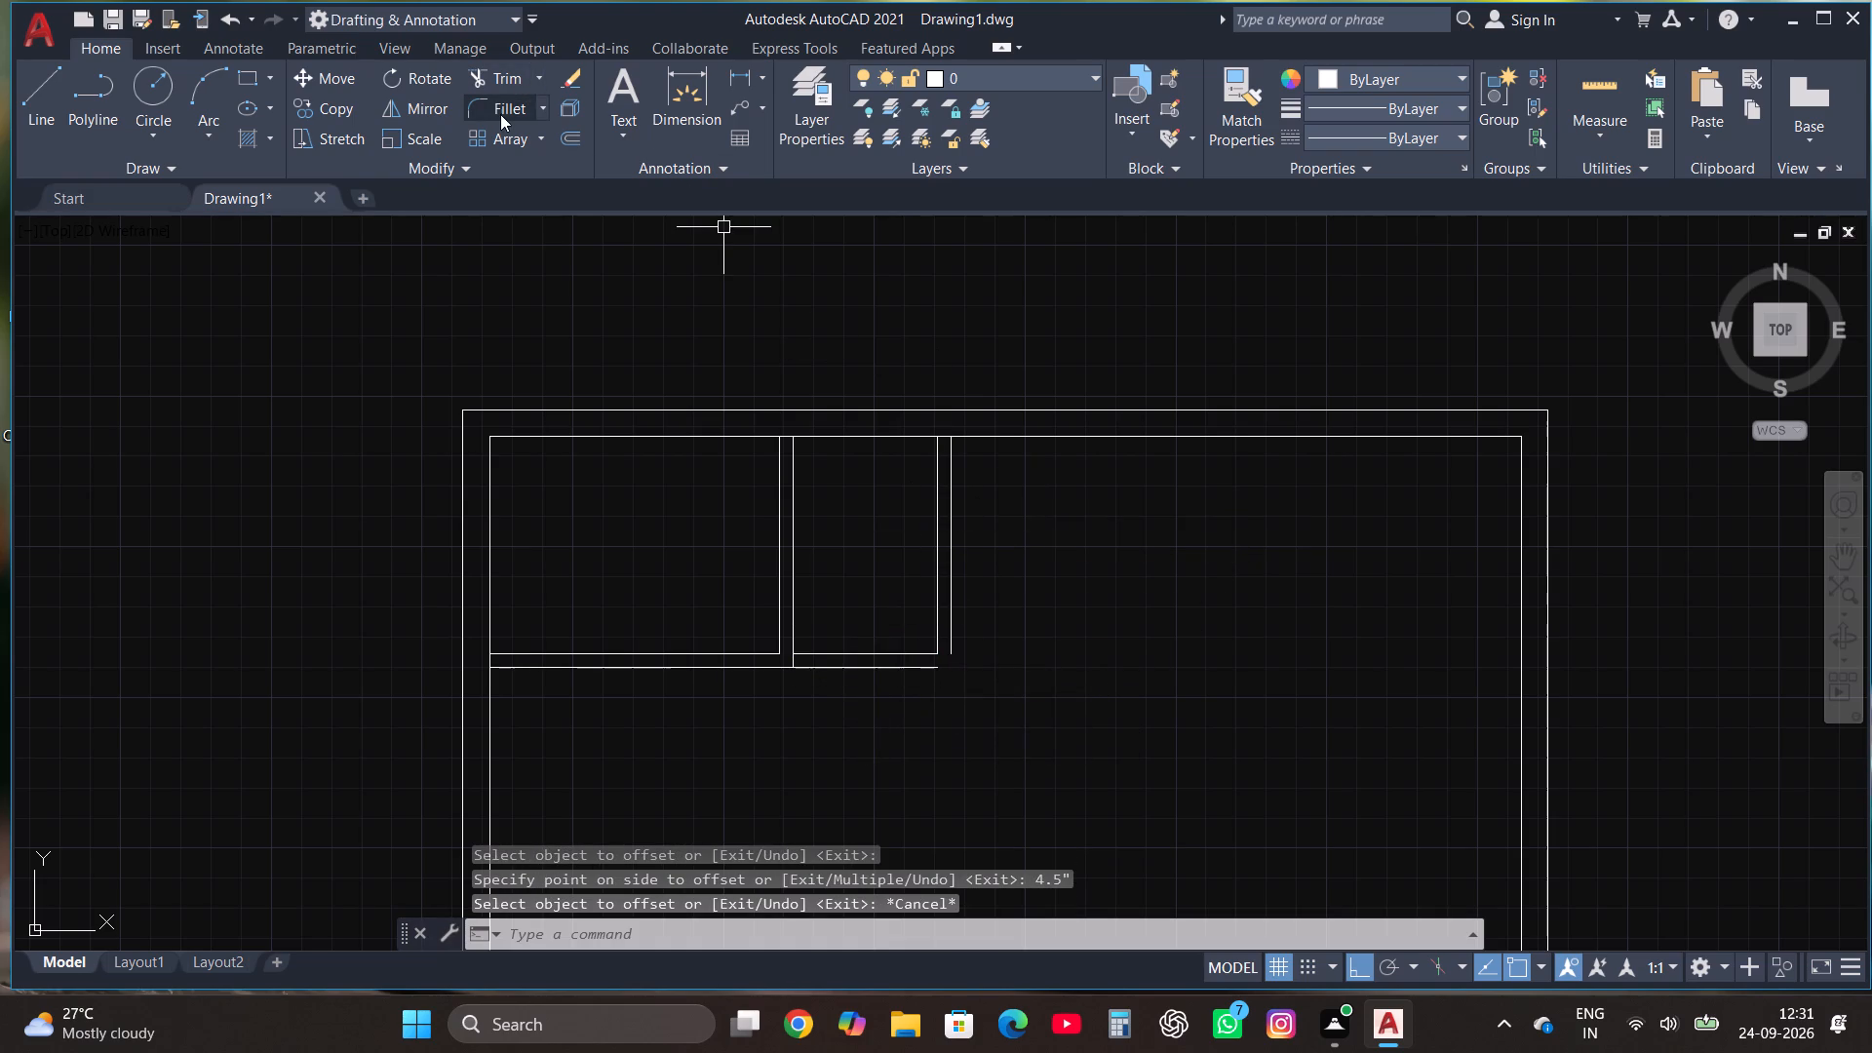
Fillet the two new offset lines into a closed outer corner at the 4' wide room's lower right.
left_click(500, 114)
left_click(913, 672)
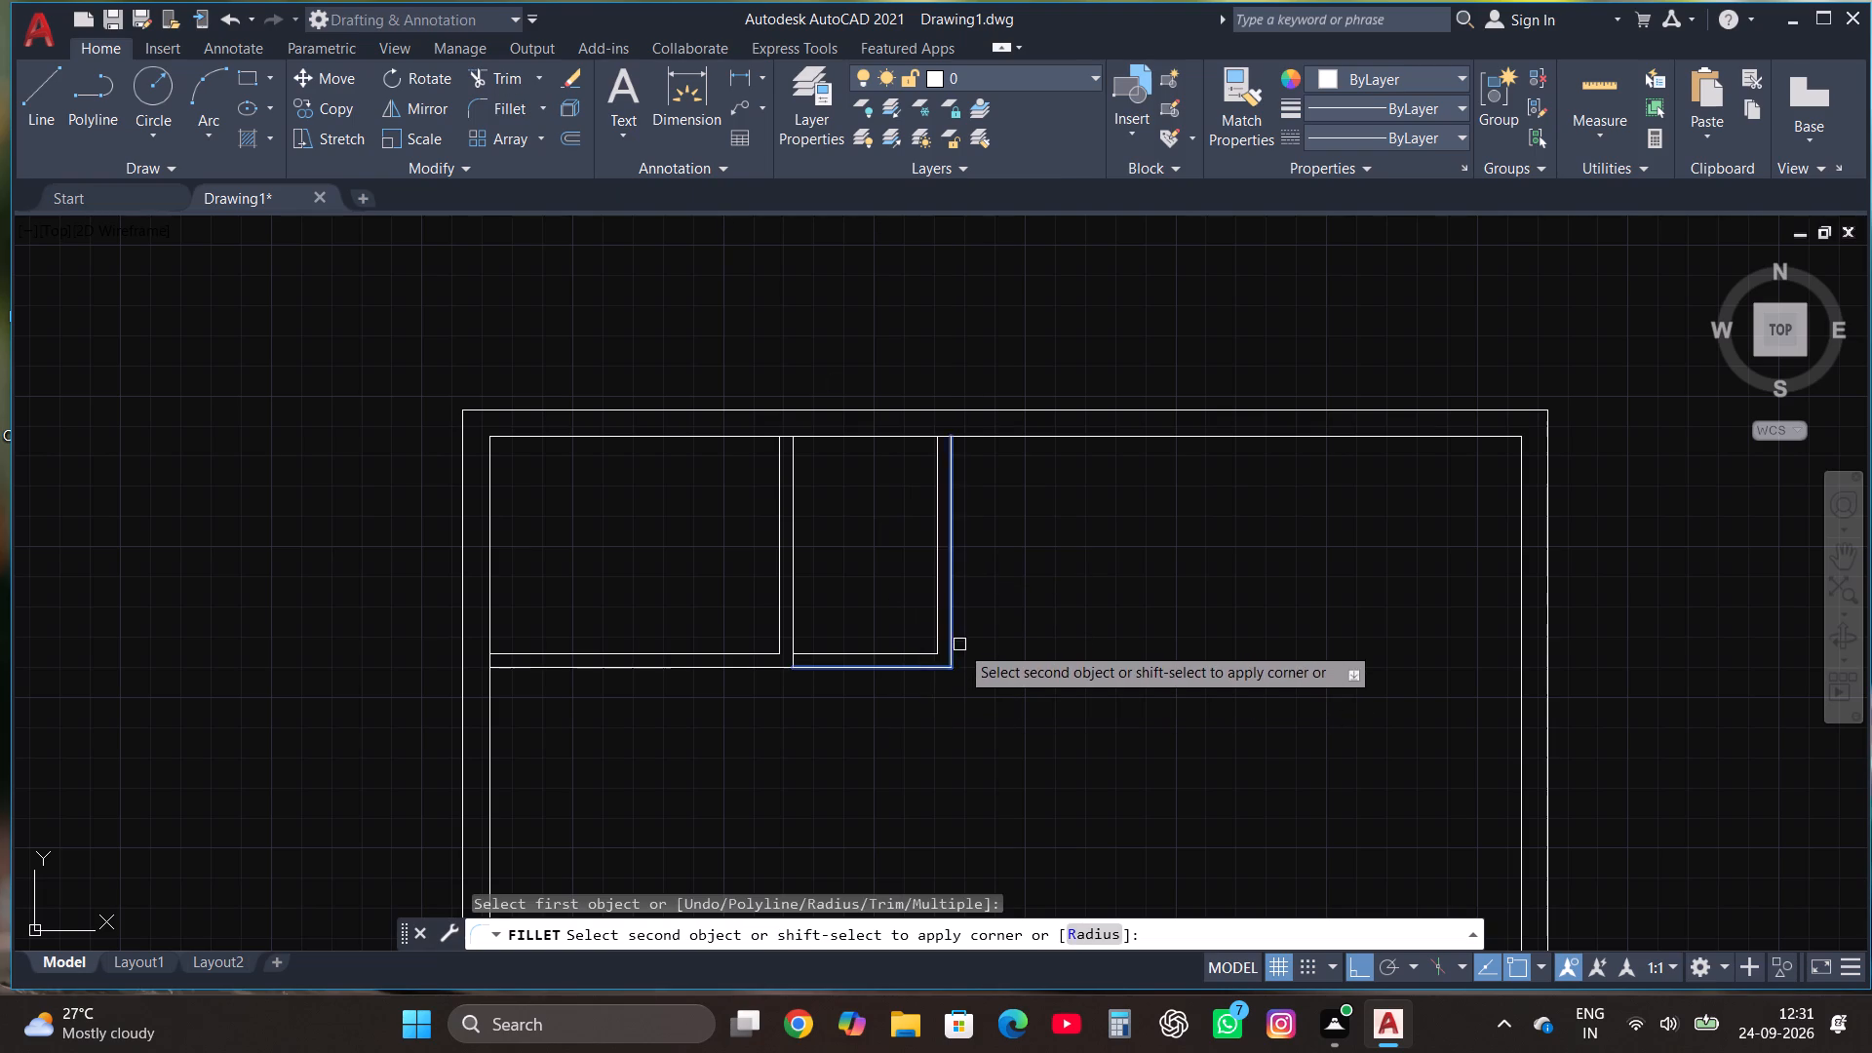
left_click(955, 633)
Start a new line in the floor plan with the Line command.
scroll(936, 716, "down", 2)
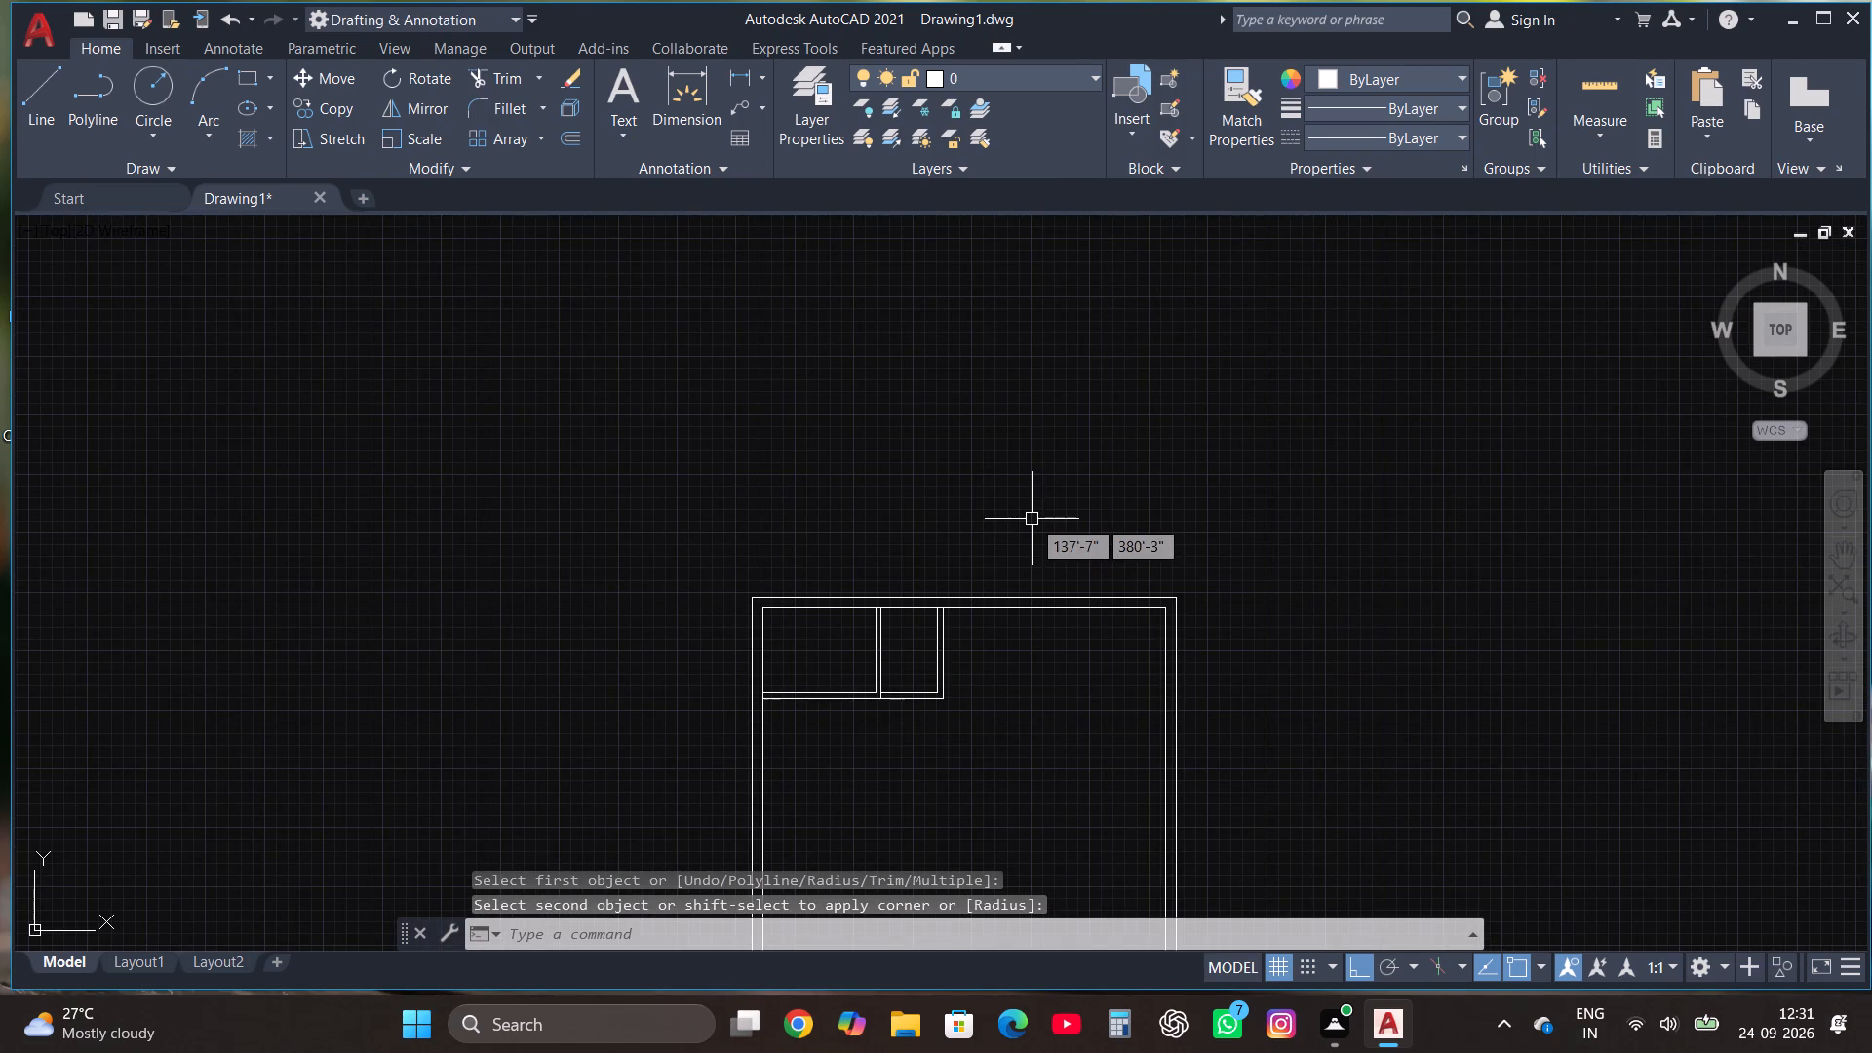
scroll(1036, 528, "down", 1)
scroll(1209, 666, "up", 1)
scroll(1133, 643, "up", 1)
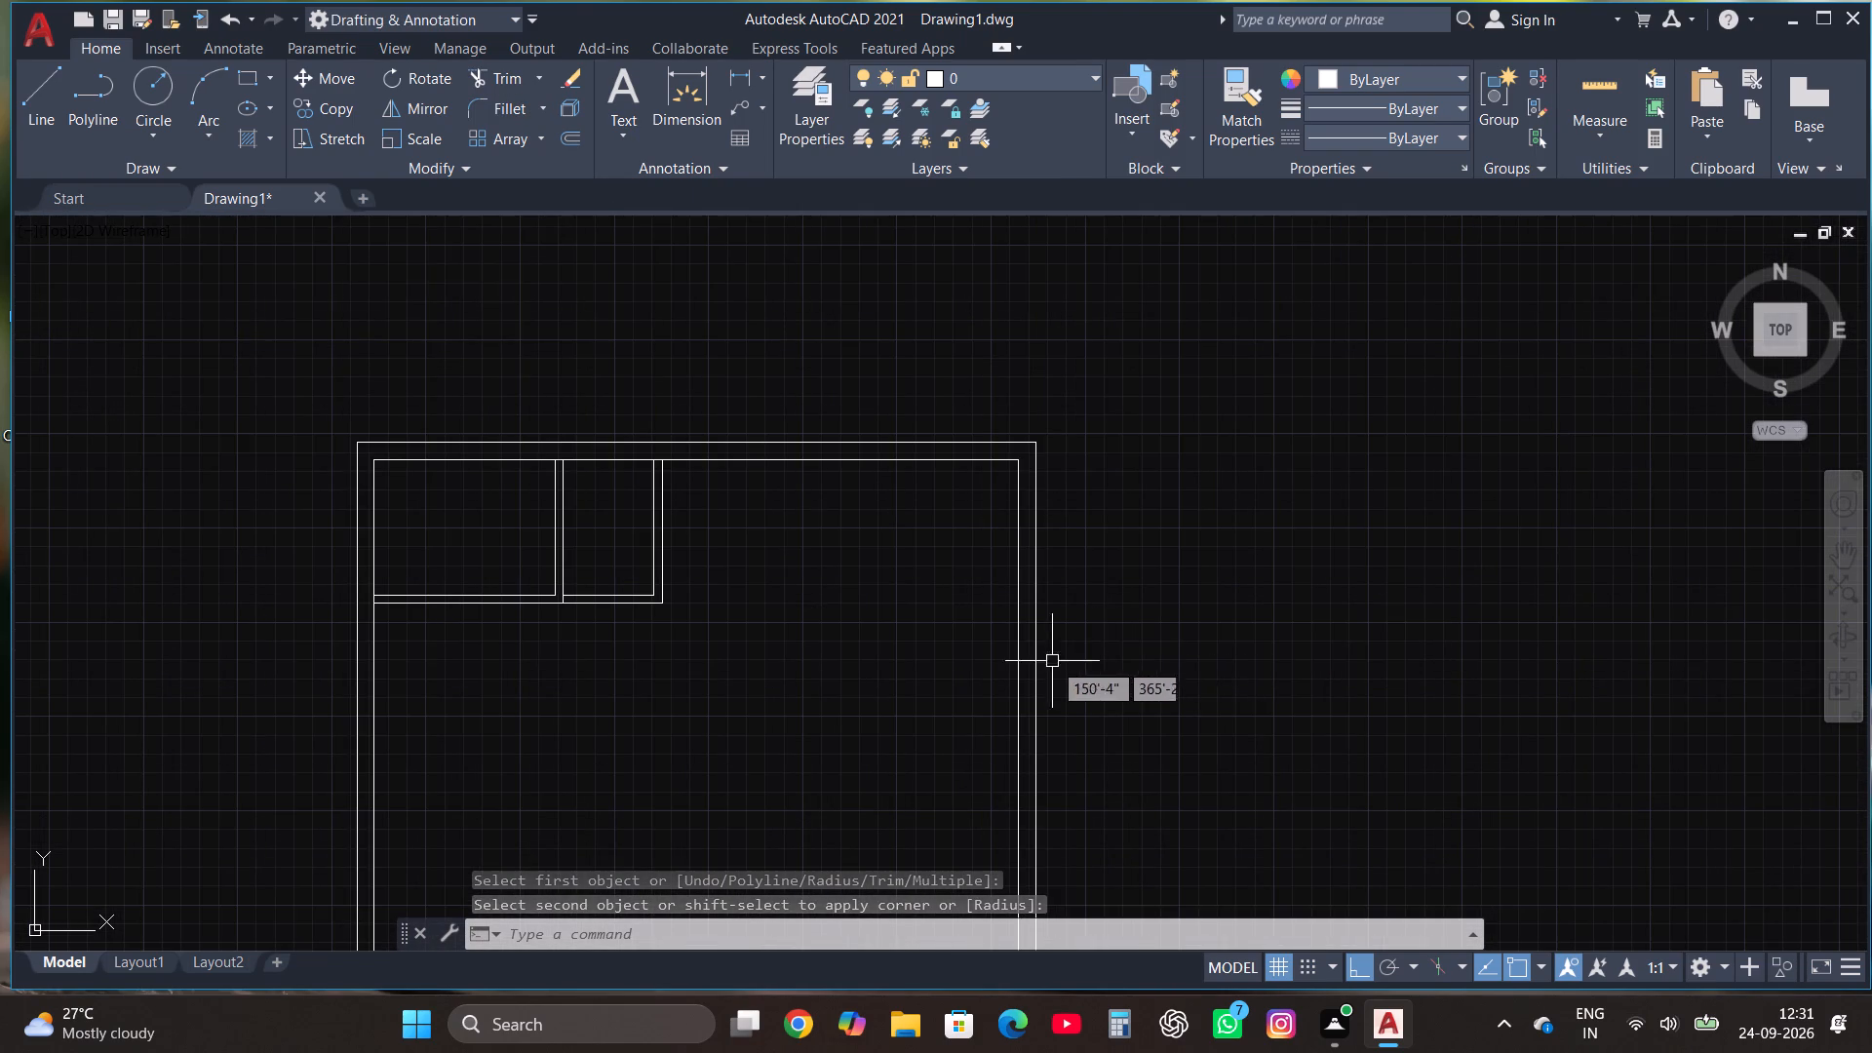
left_click(42, 89)
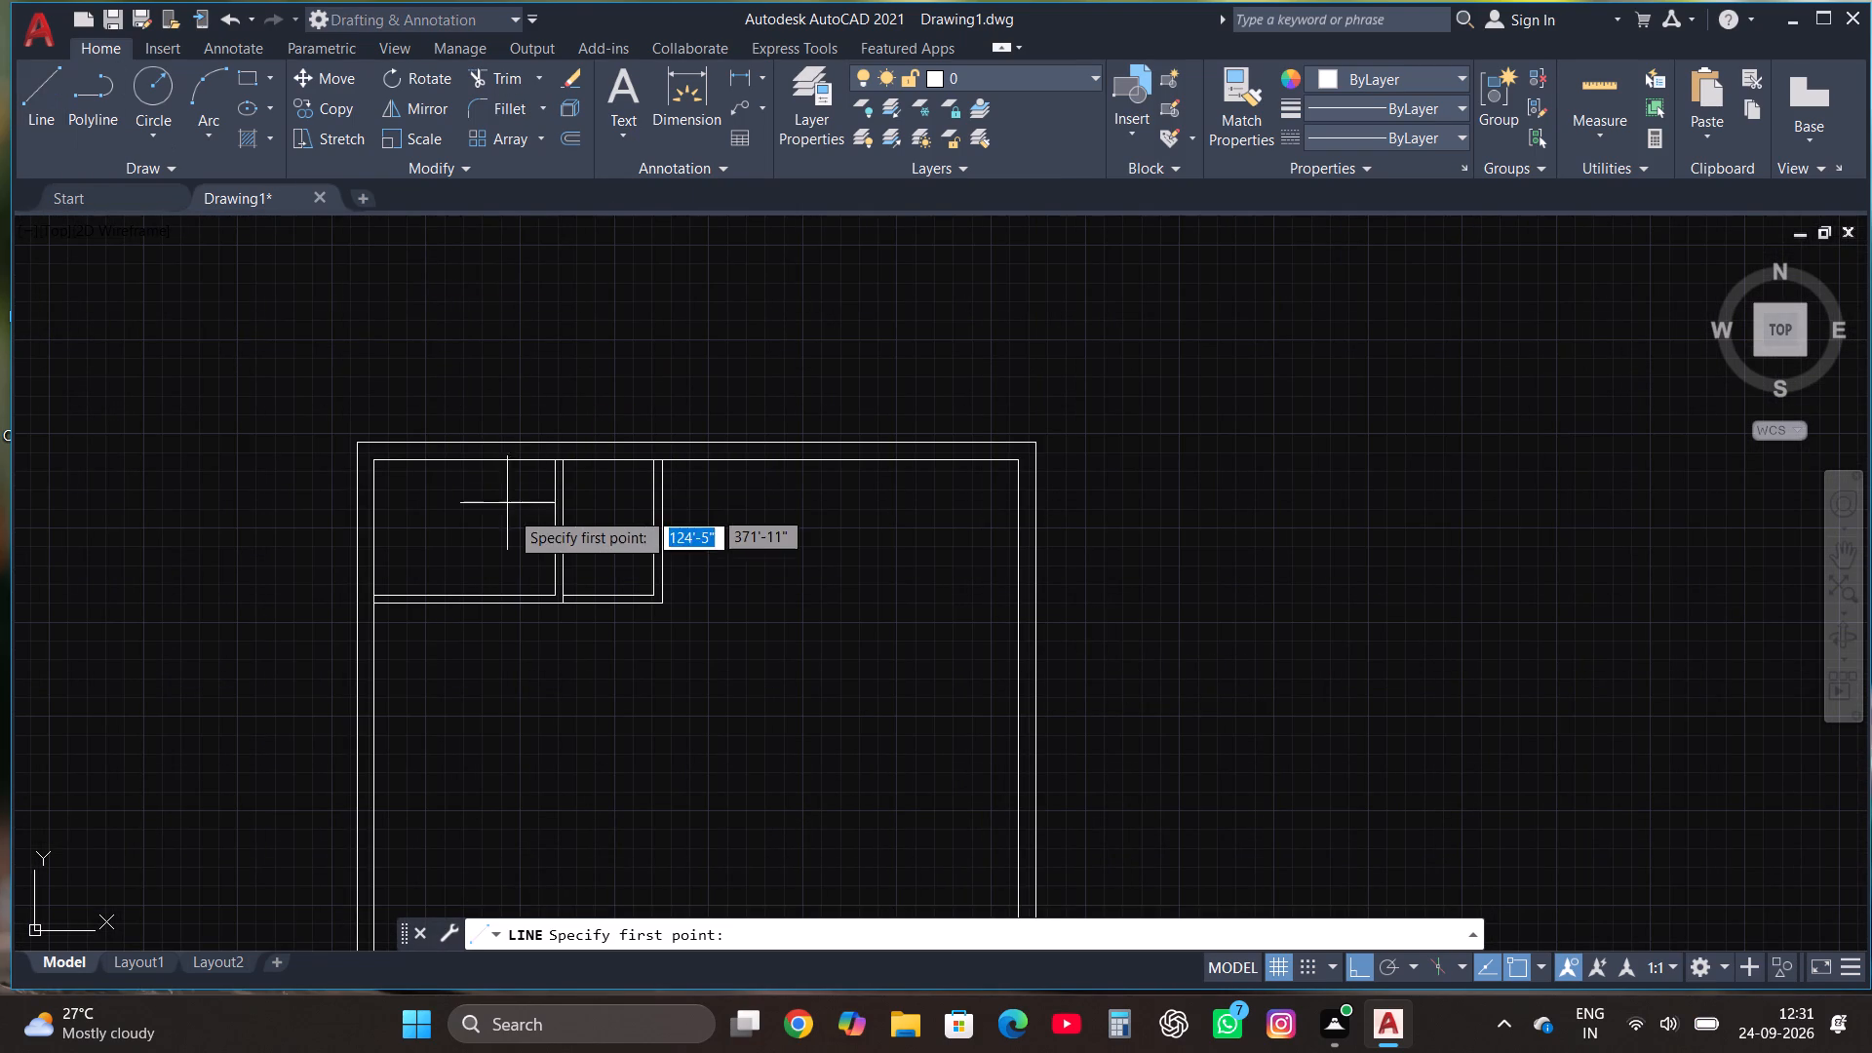
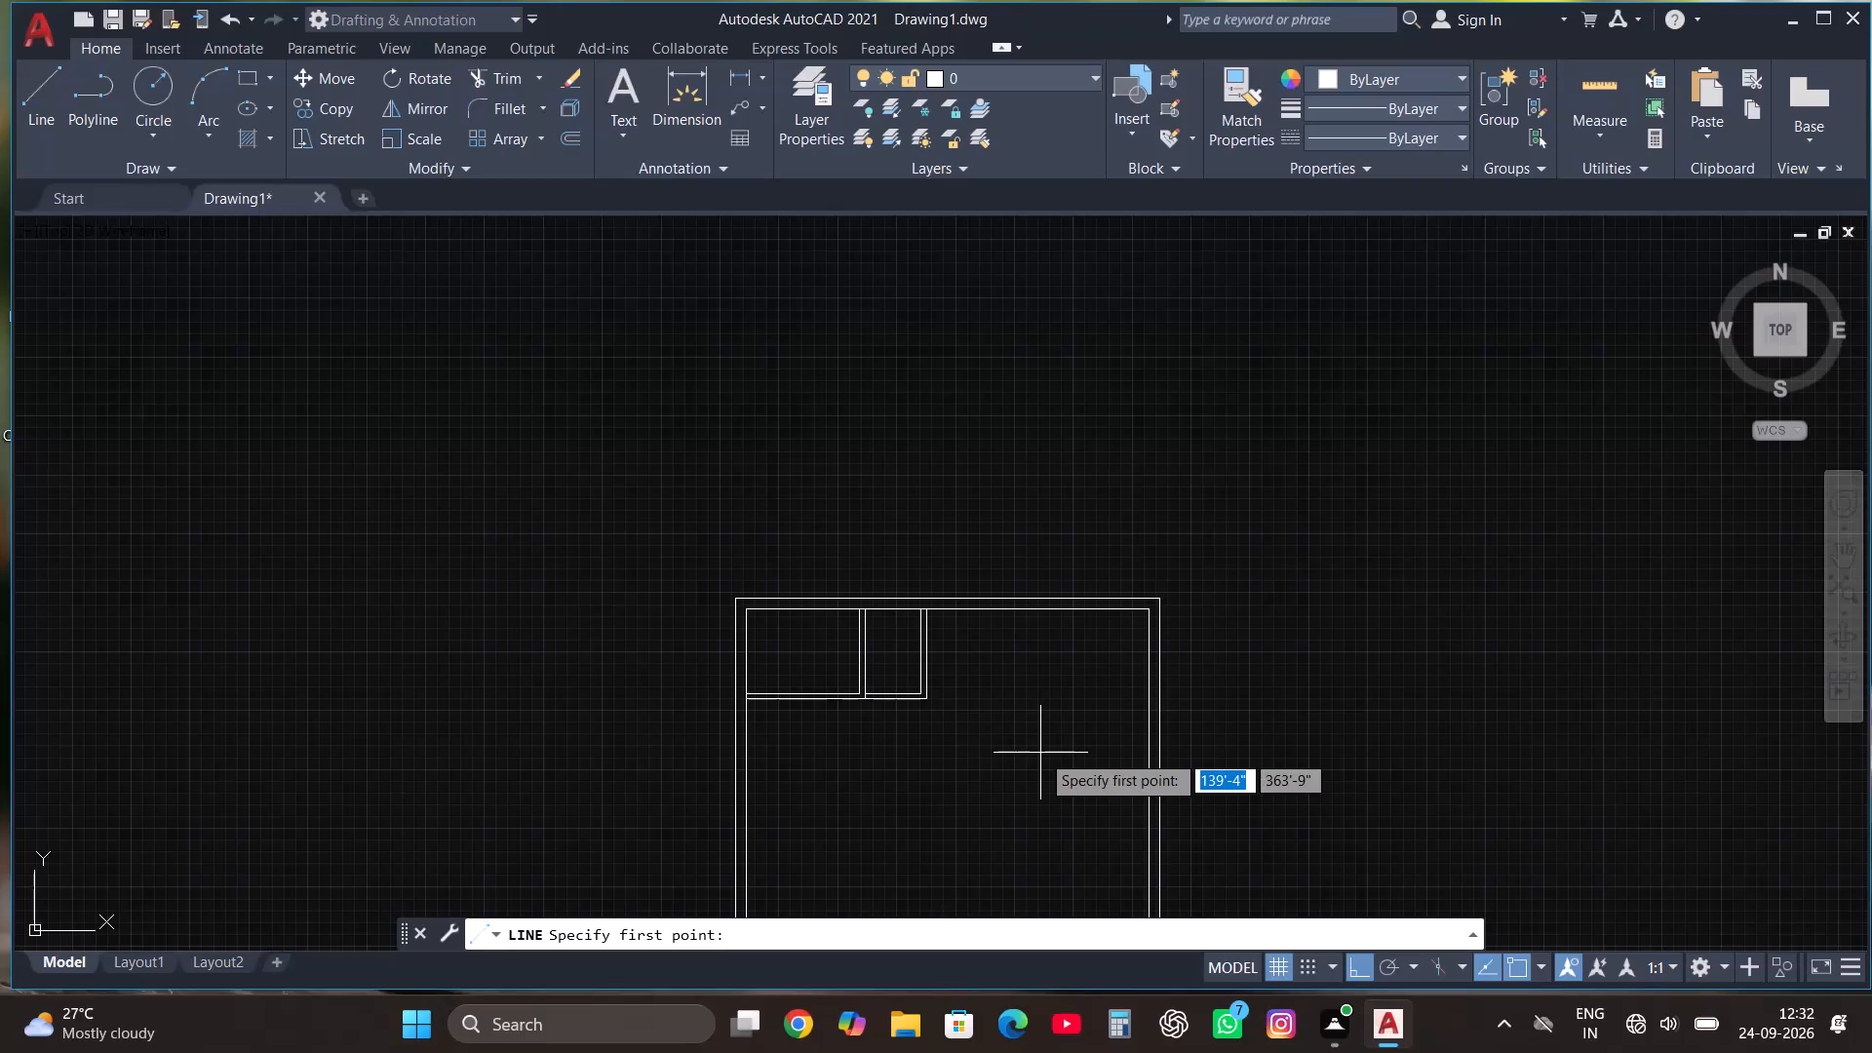
Draw a short vertical line downward from the outer lower-right corner of the 4' wide room's partitions.
scroll(1114, 643, "up", 1)
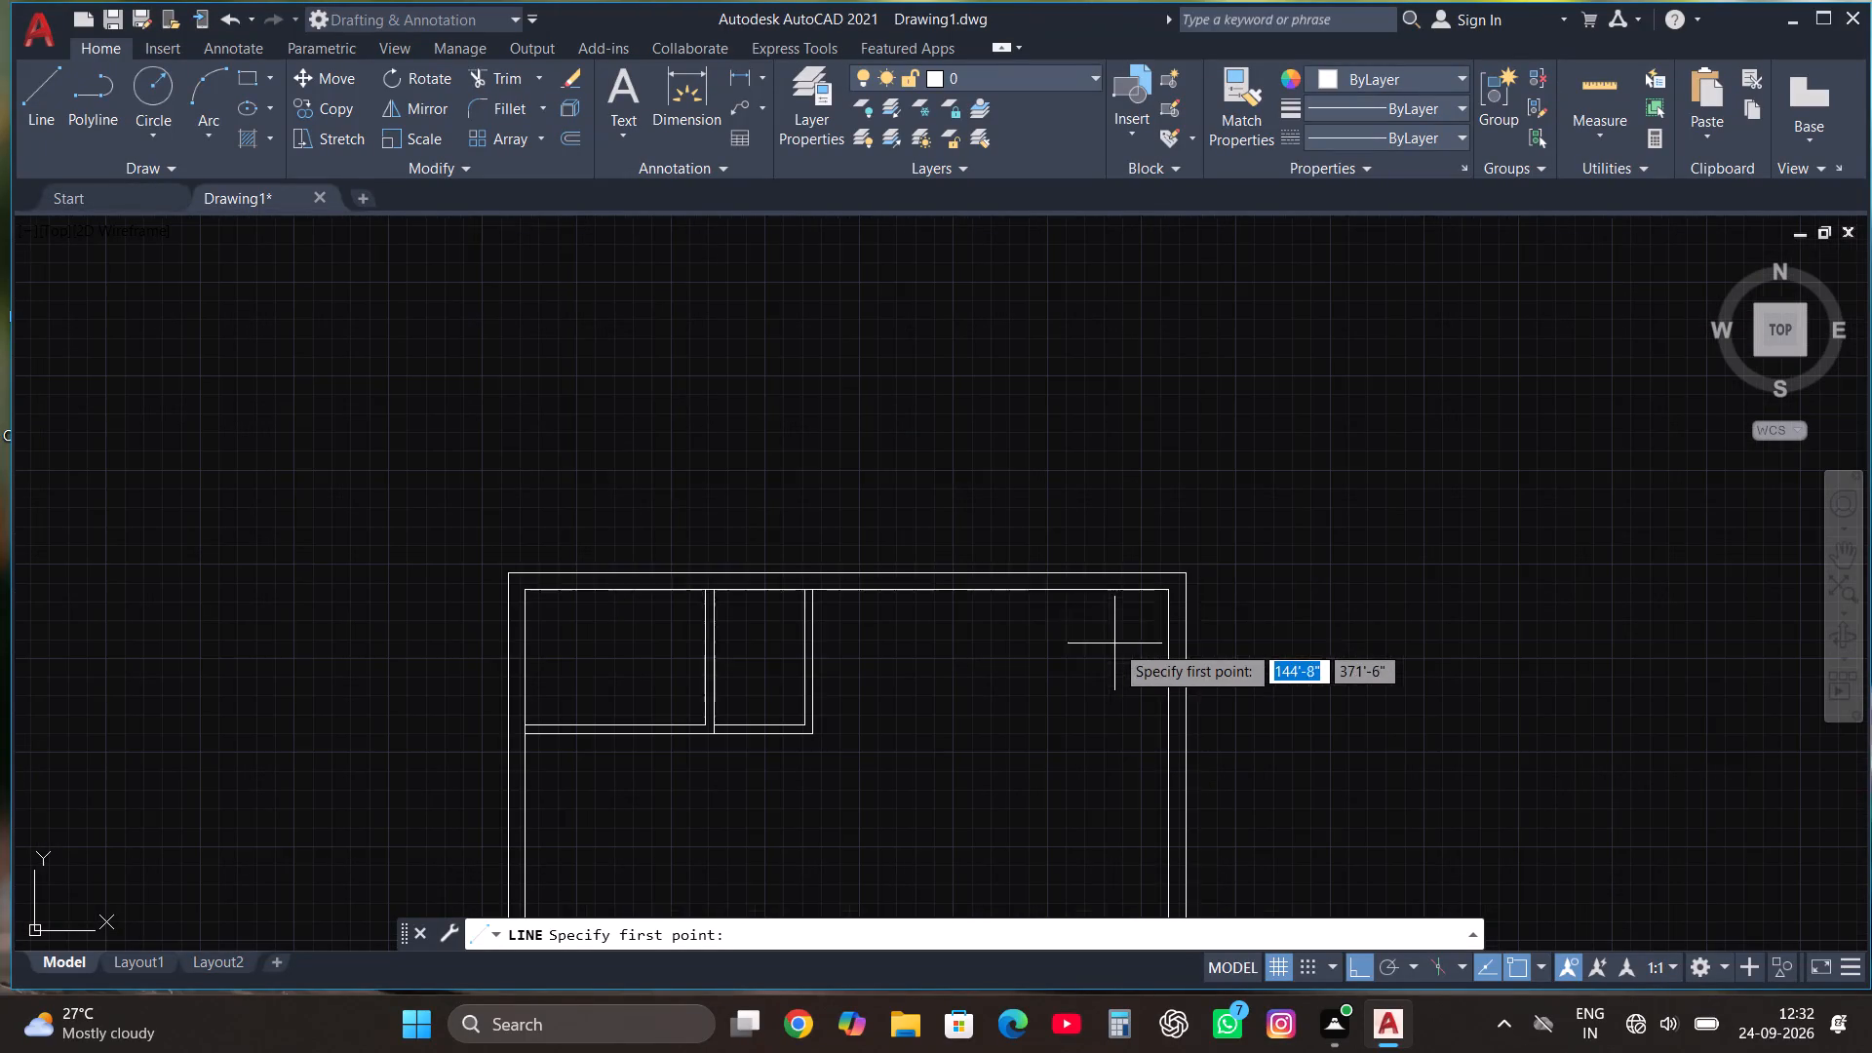
left_click(37, 97)
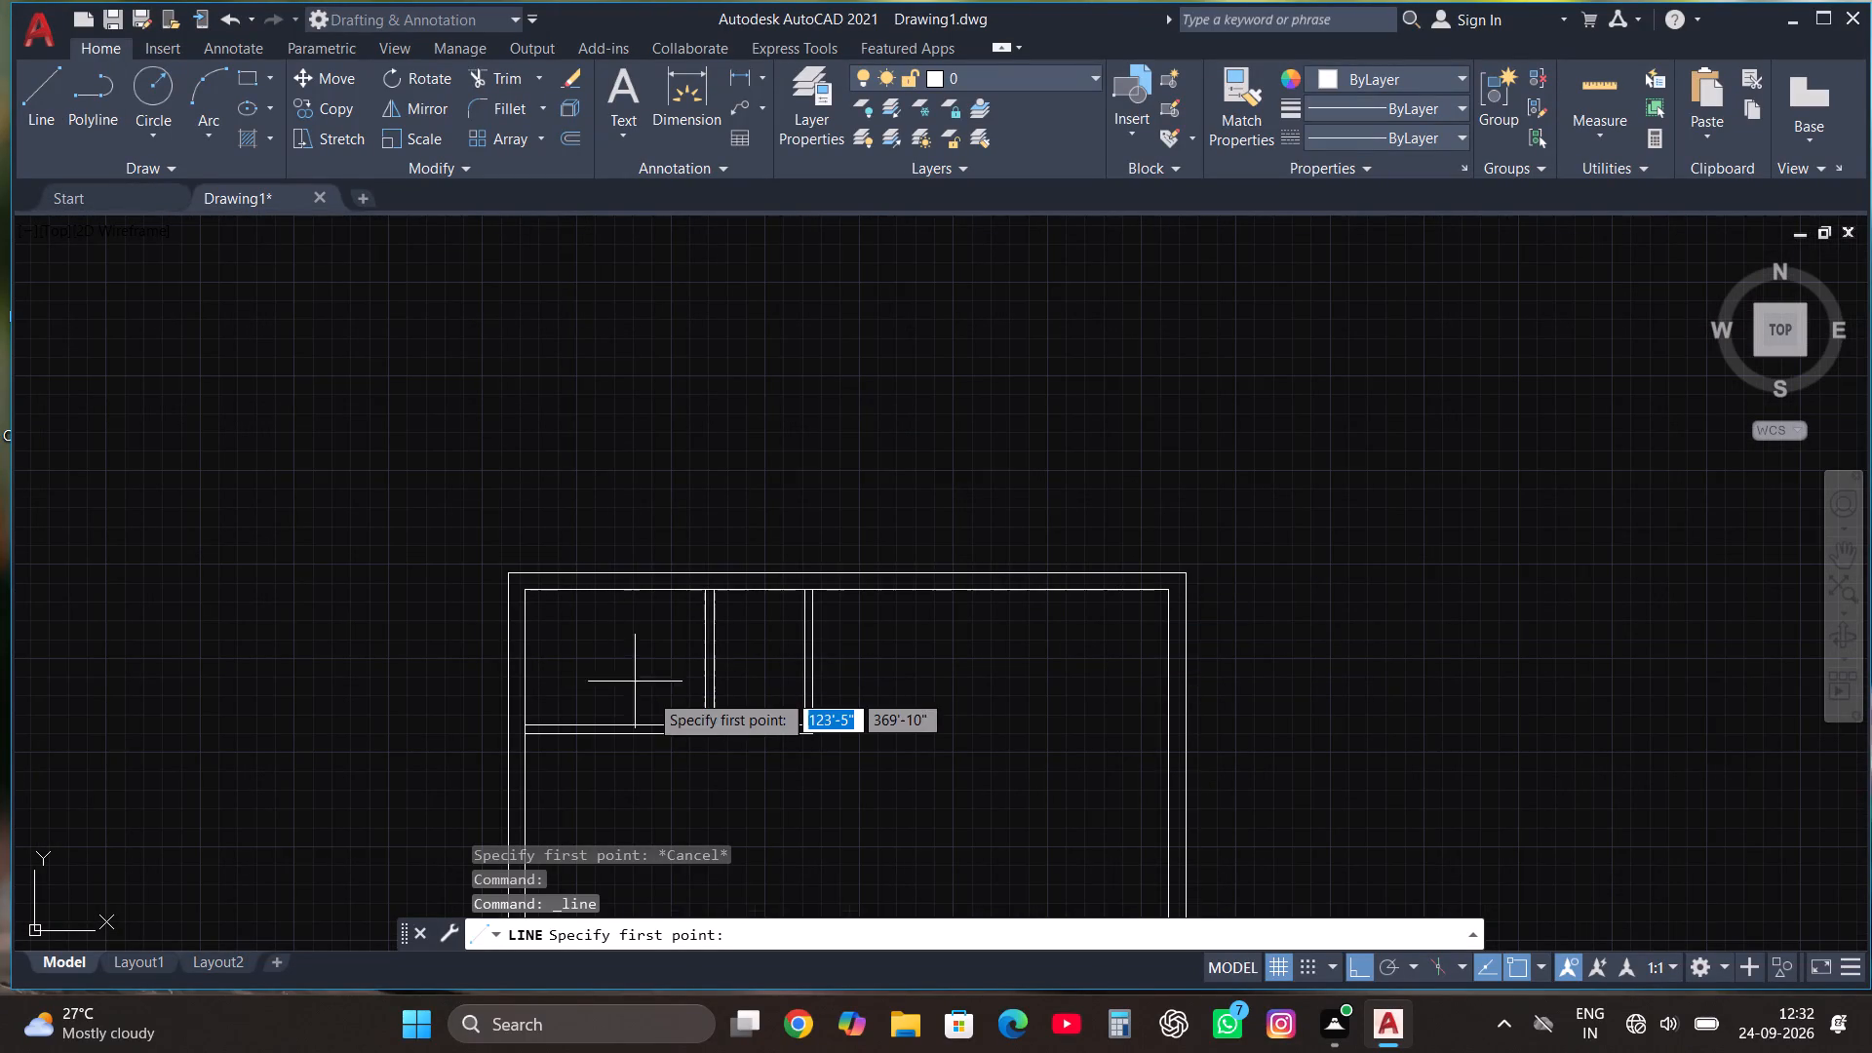
scroll(685, 680, "up", 1)
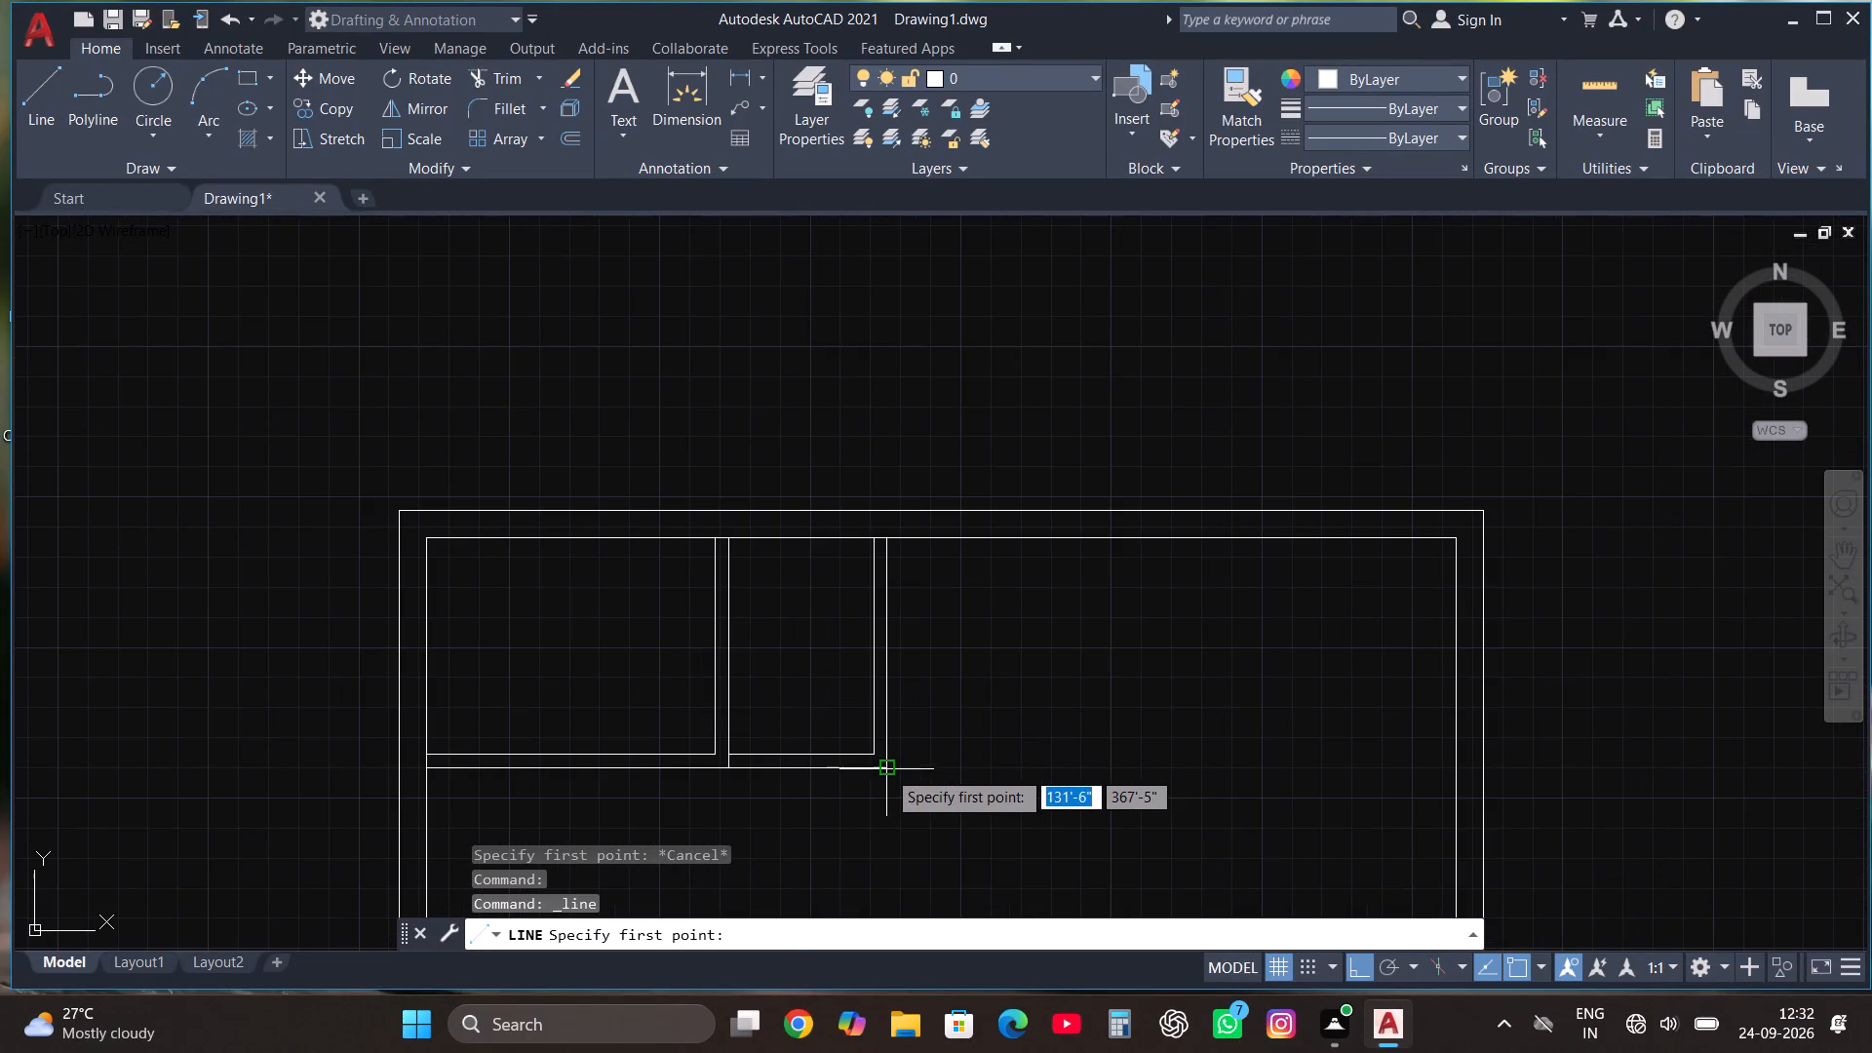
left_click(885, 769)
scroll(889, 791, "down", 1)
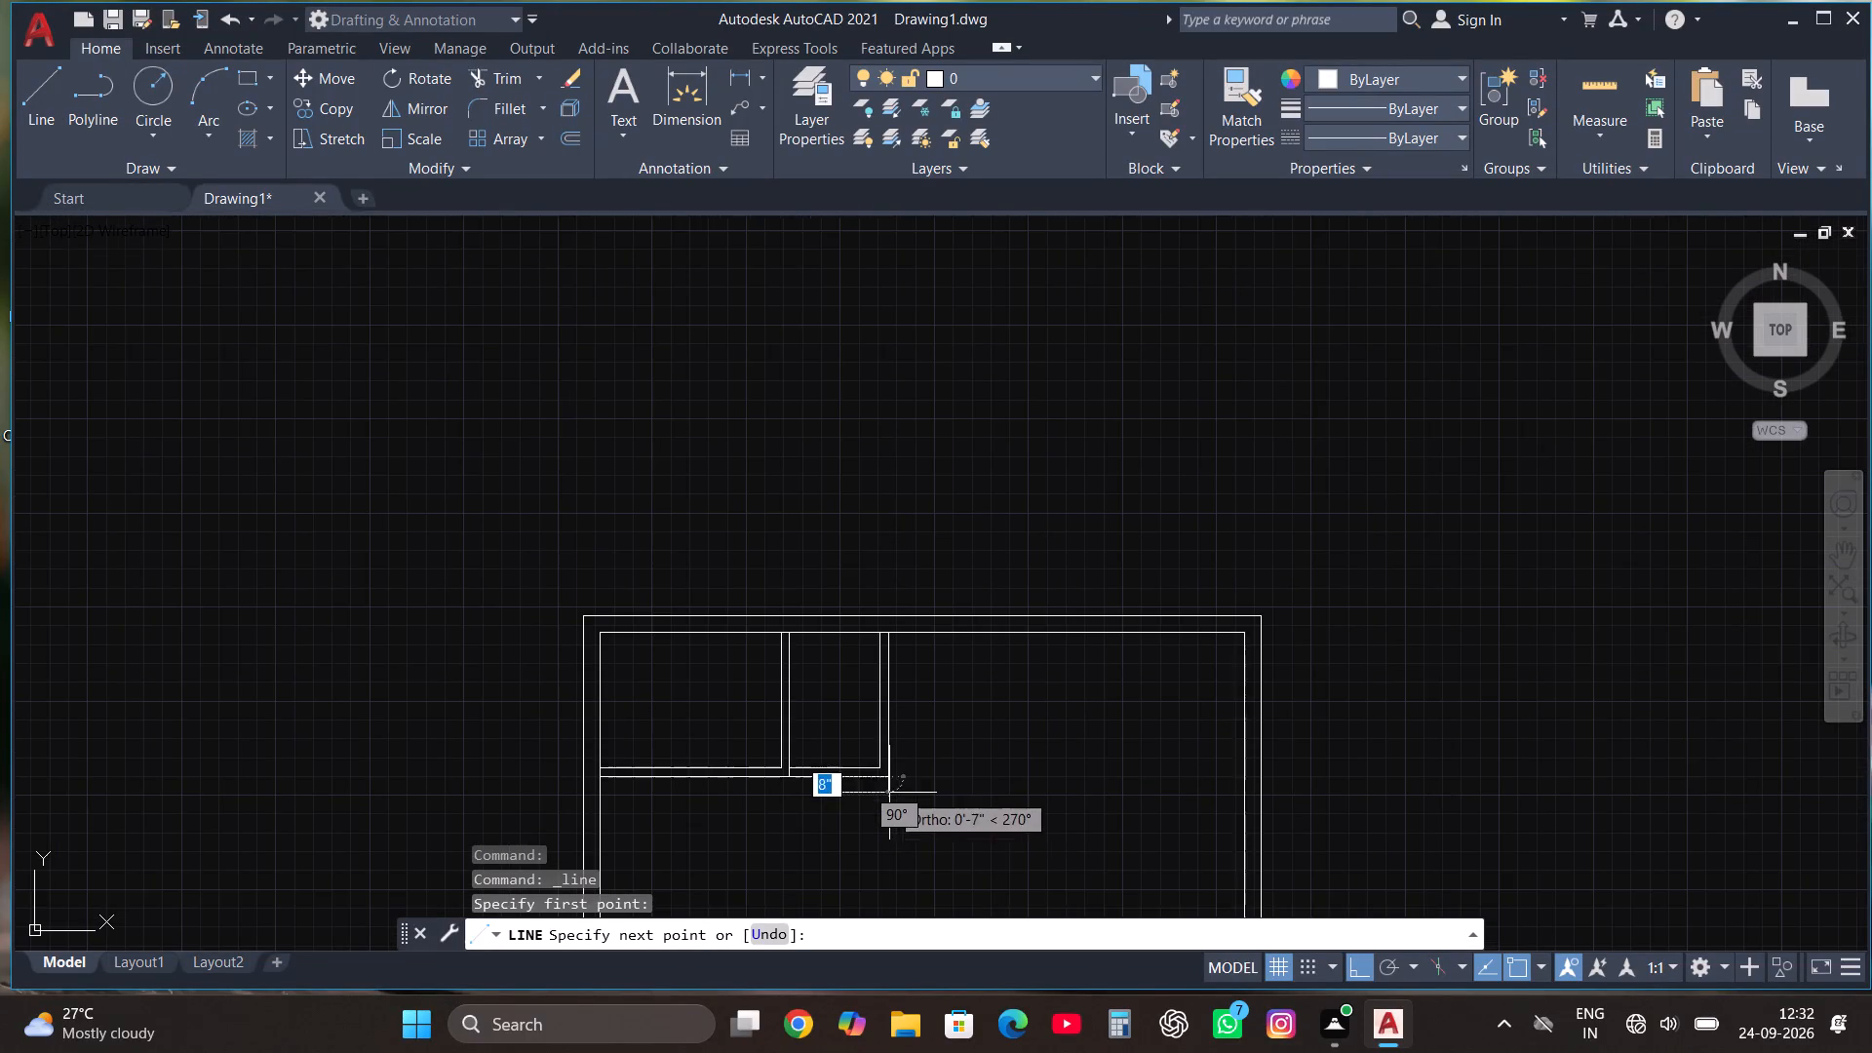
left_click(896, 843)
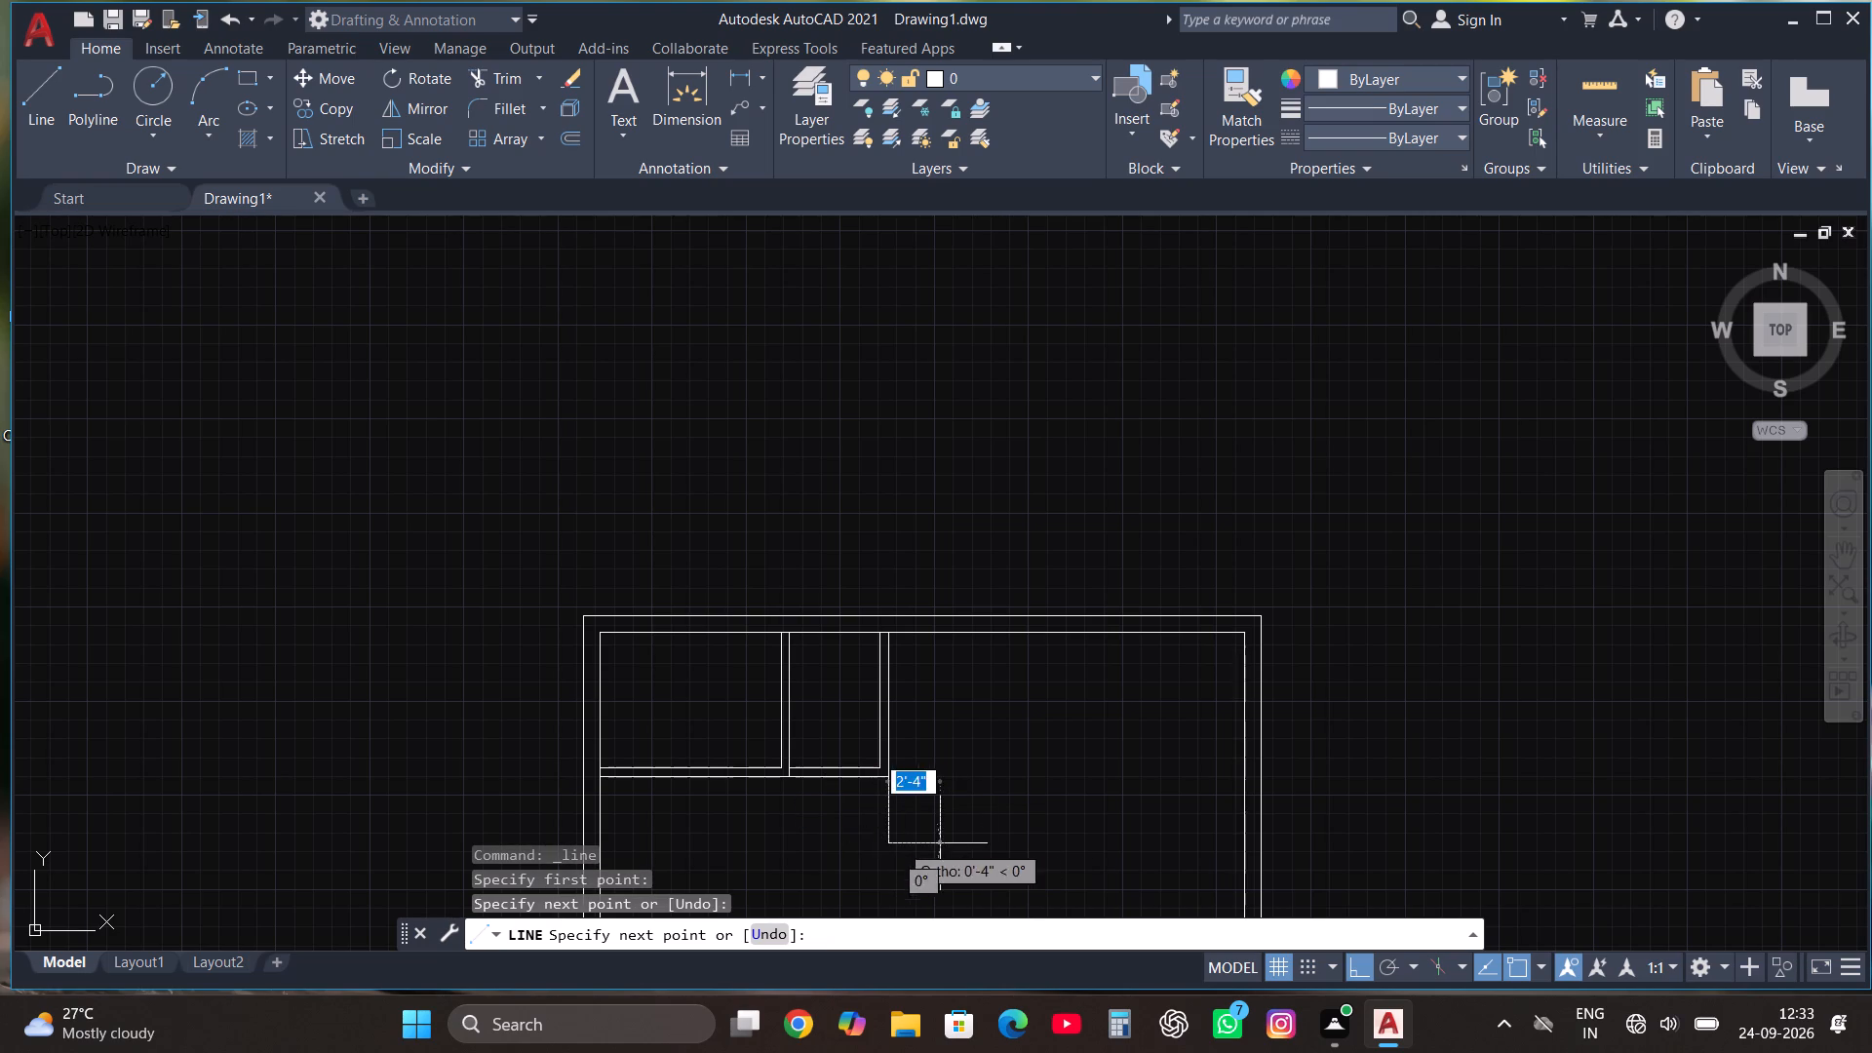
Draw a vertical line from the top wall's inner face down to about the level of the short line's lower end.
left_click(51, 90)
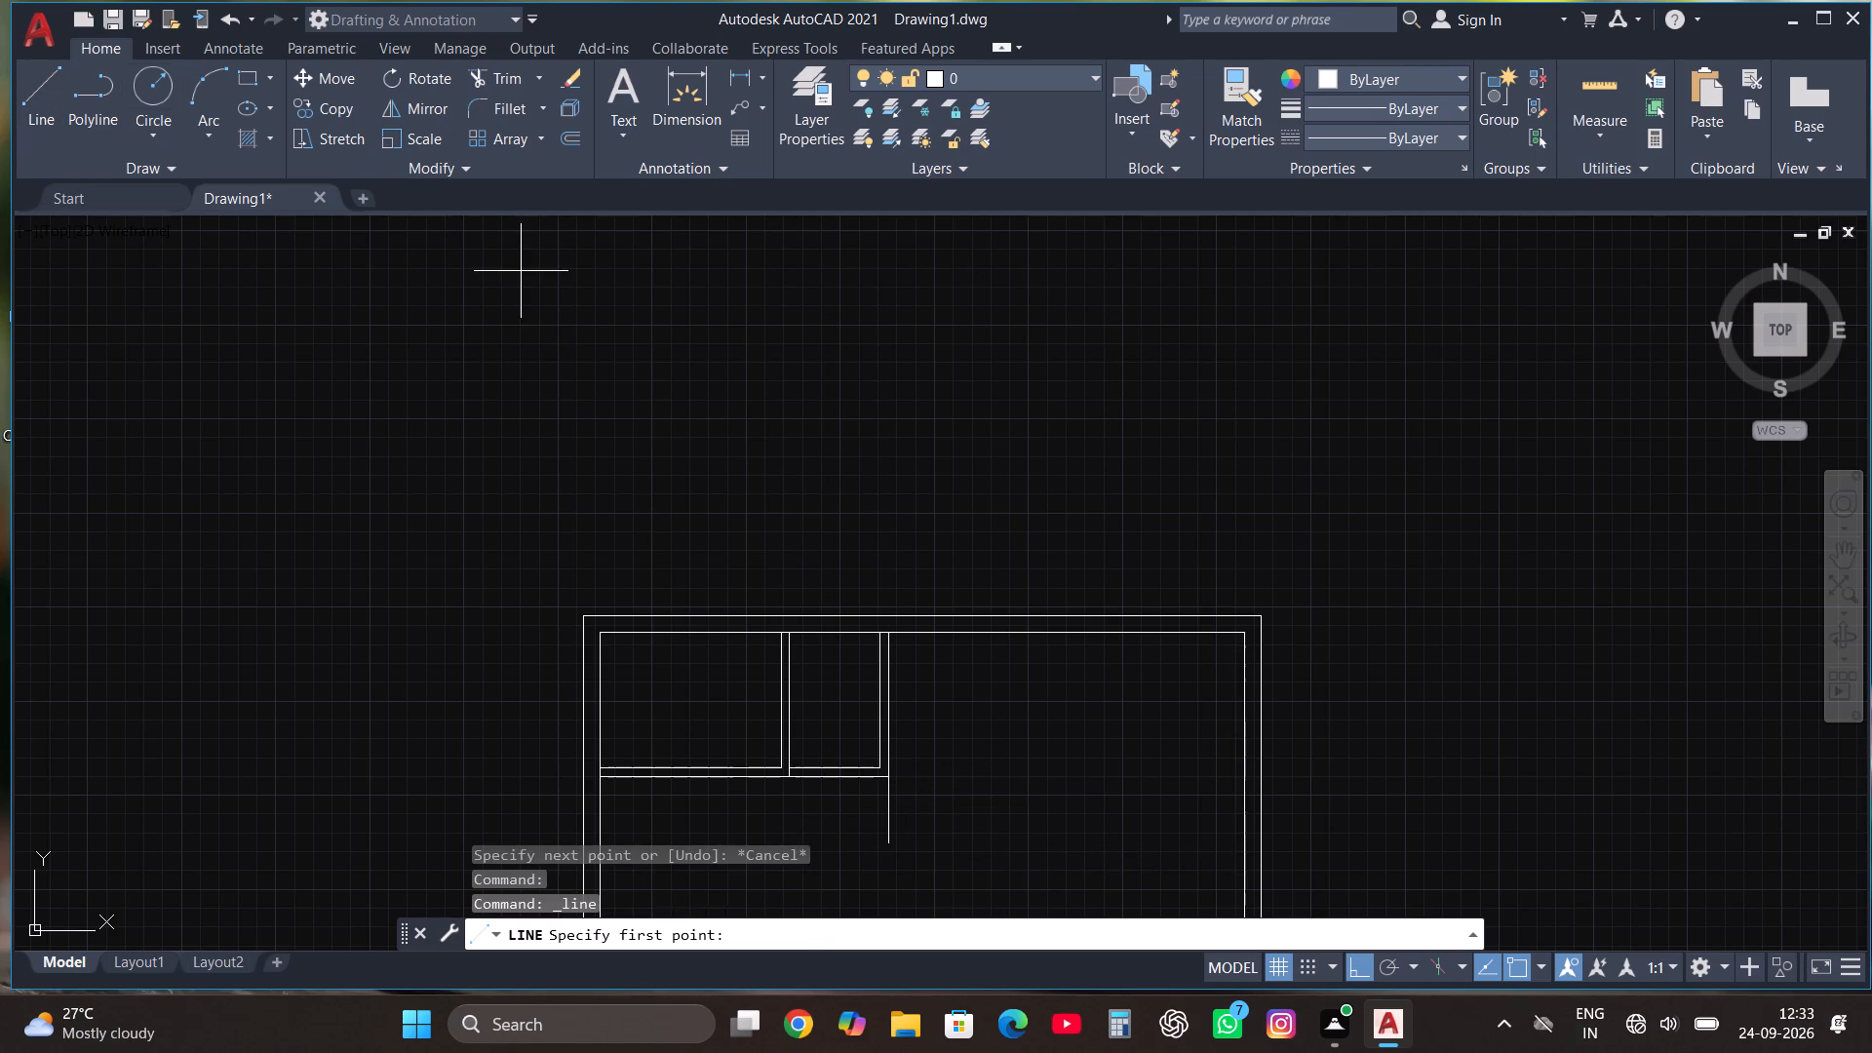
left_click(1011, 638)
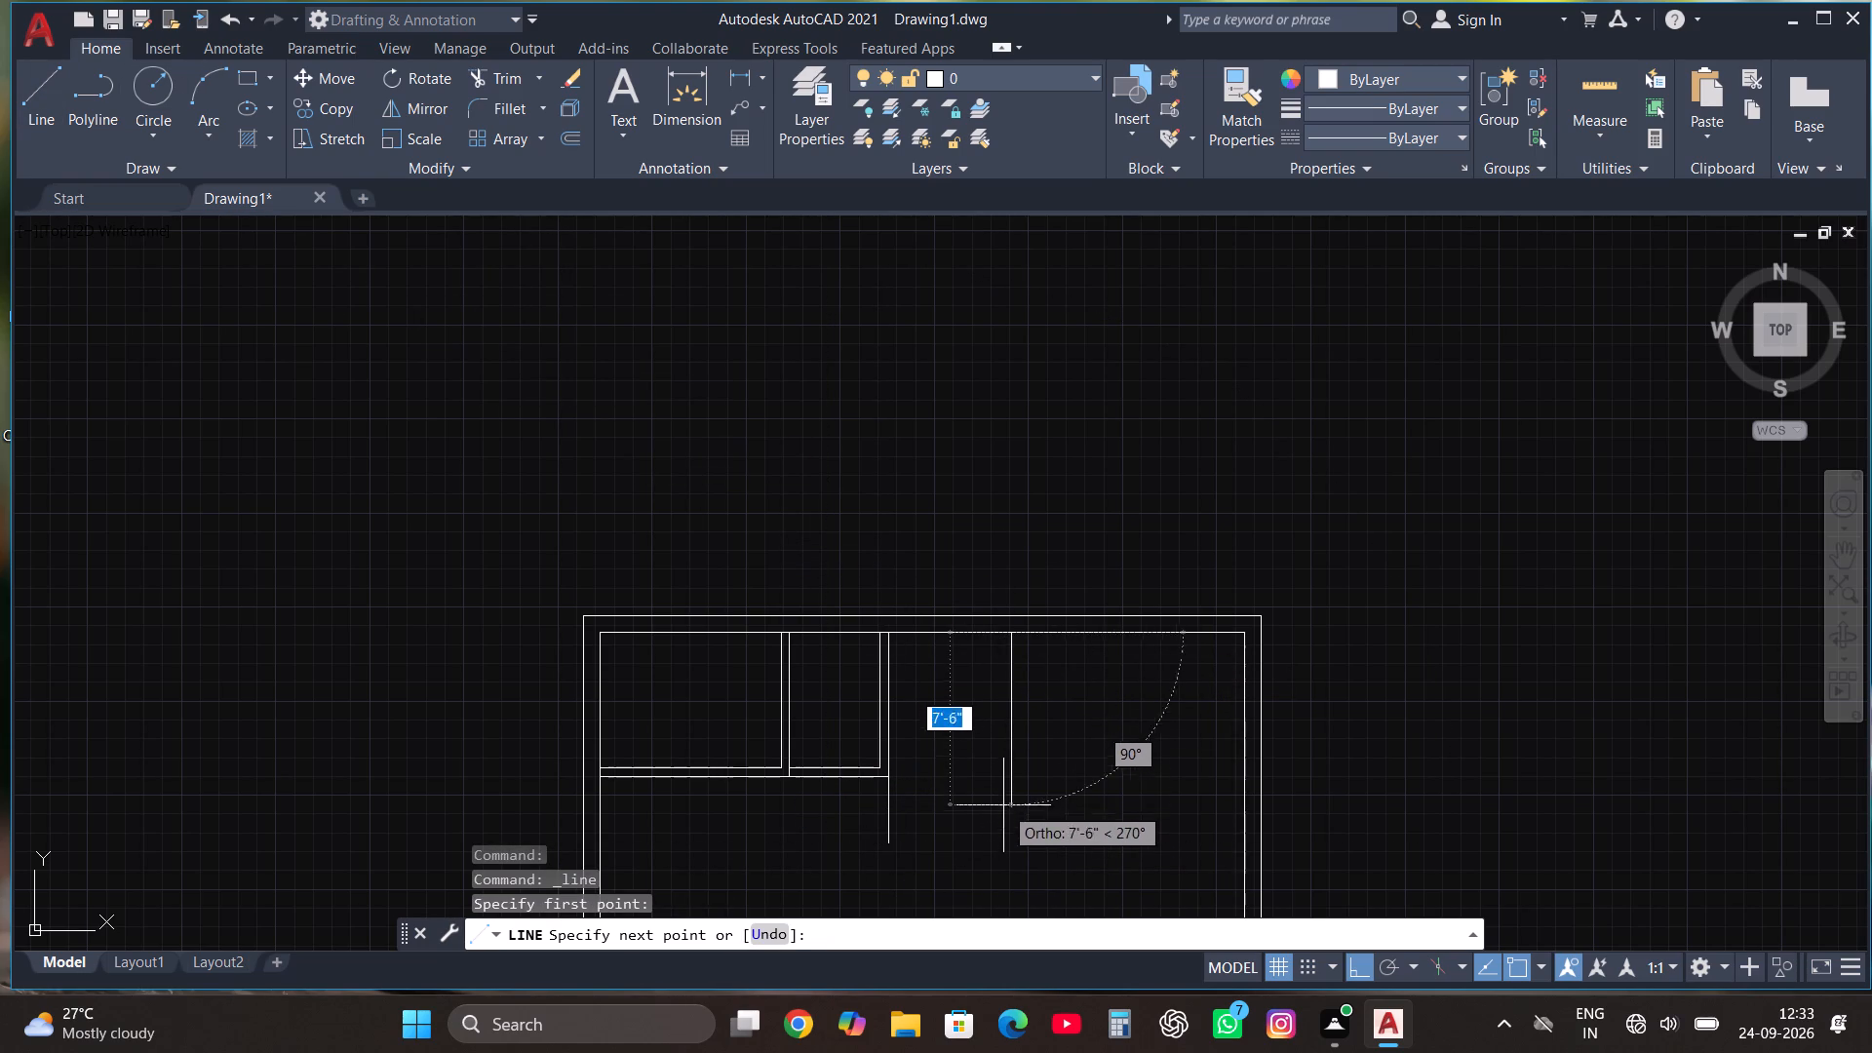
left_click(1008, 846)
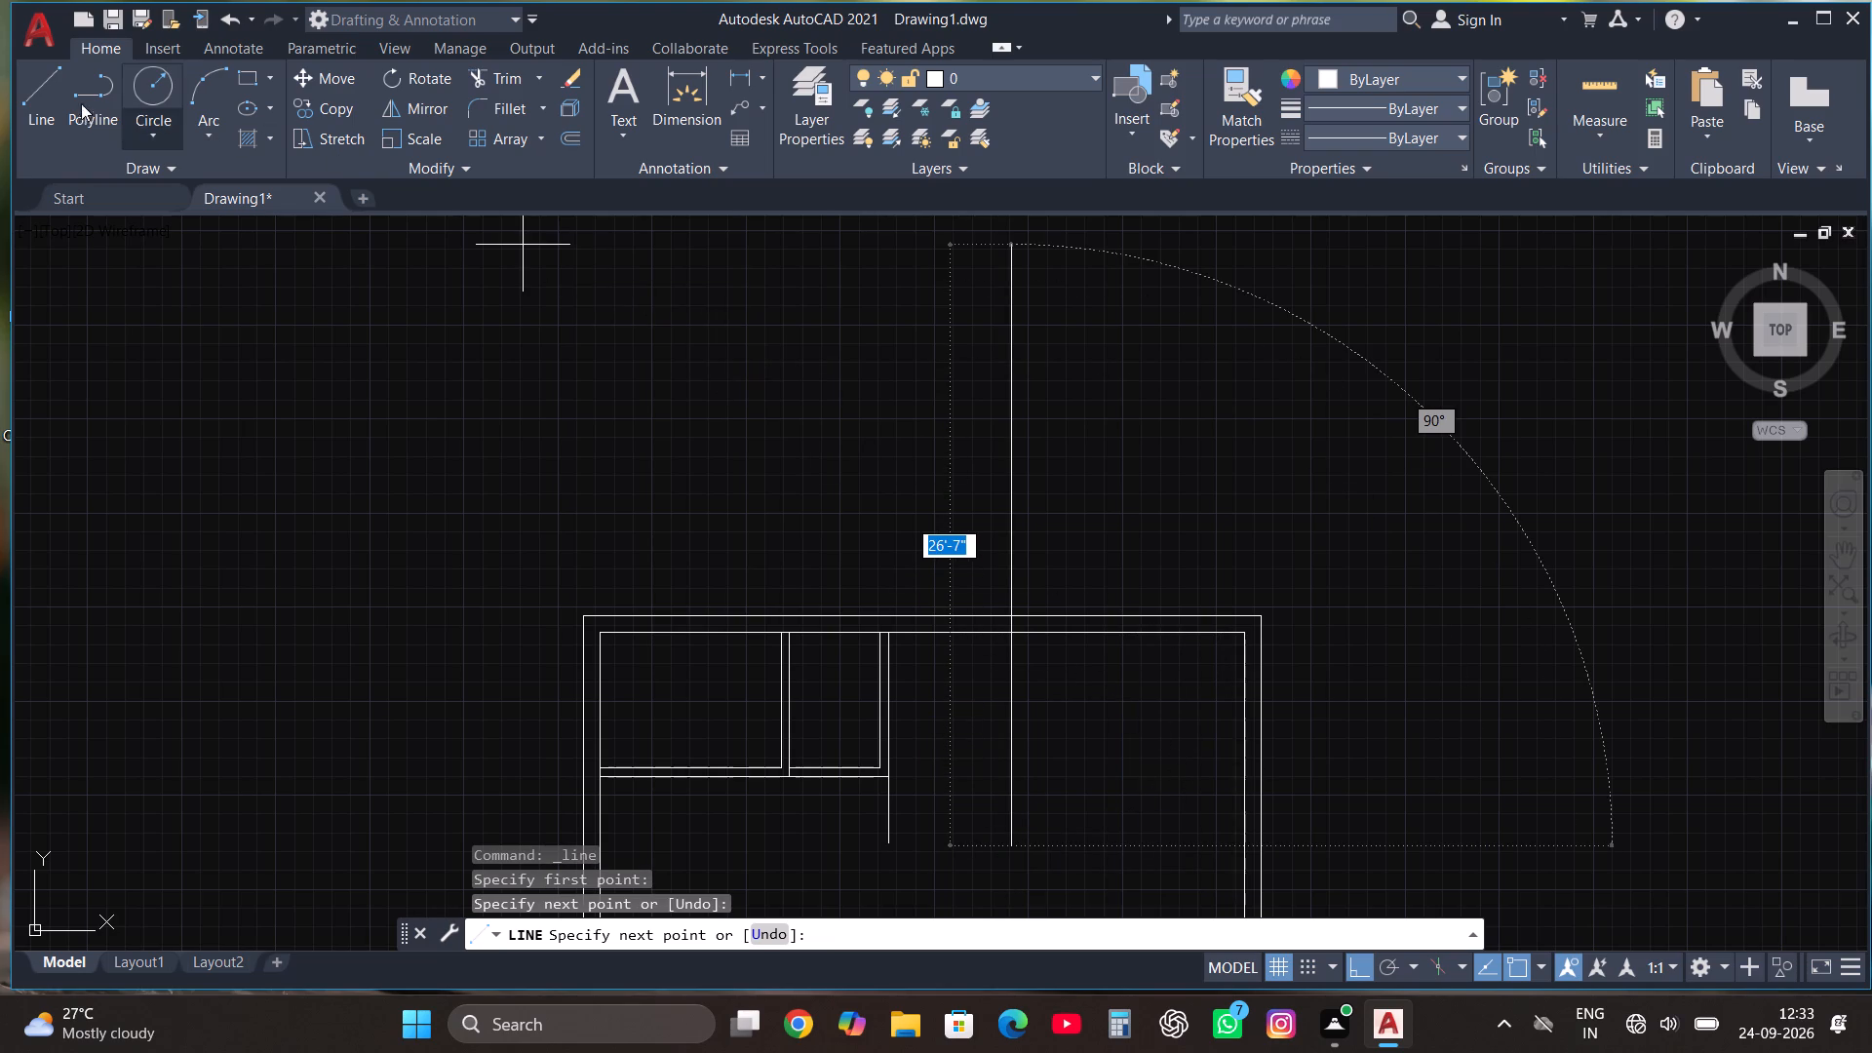
key("Escape")
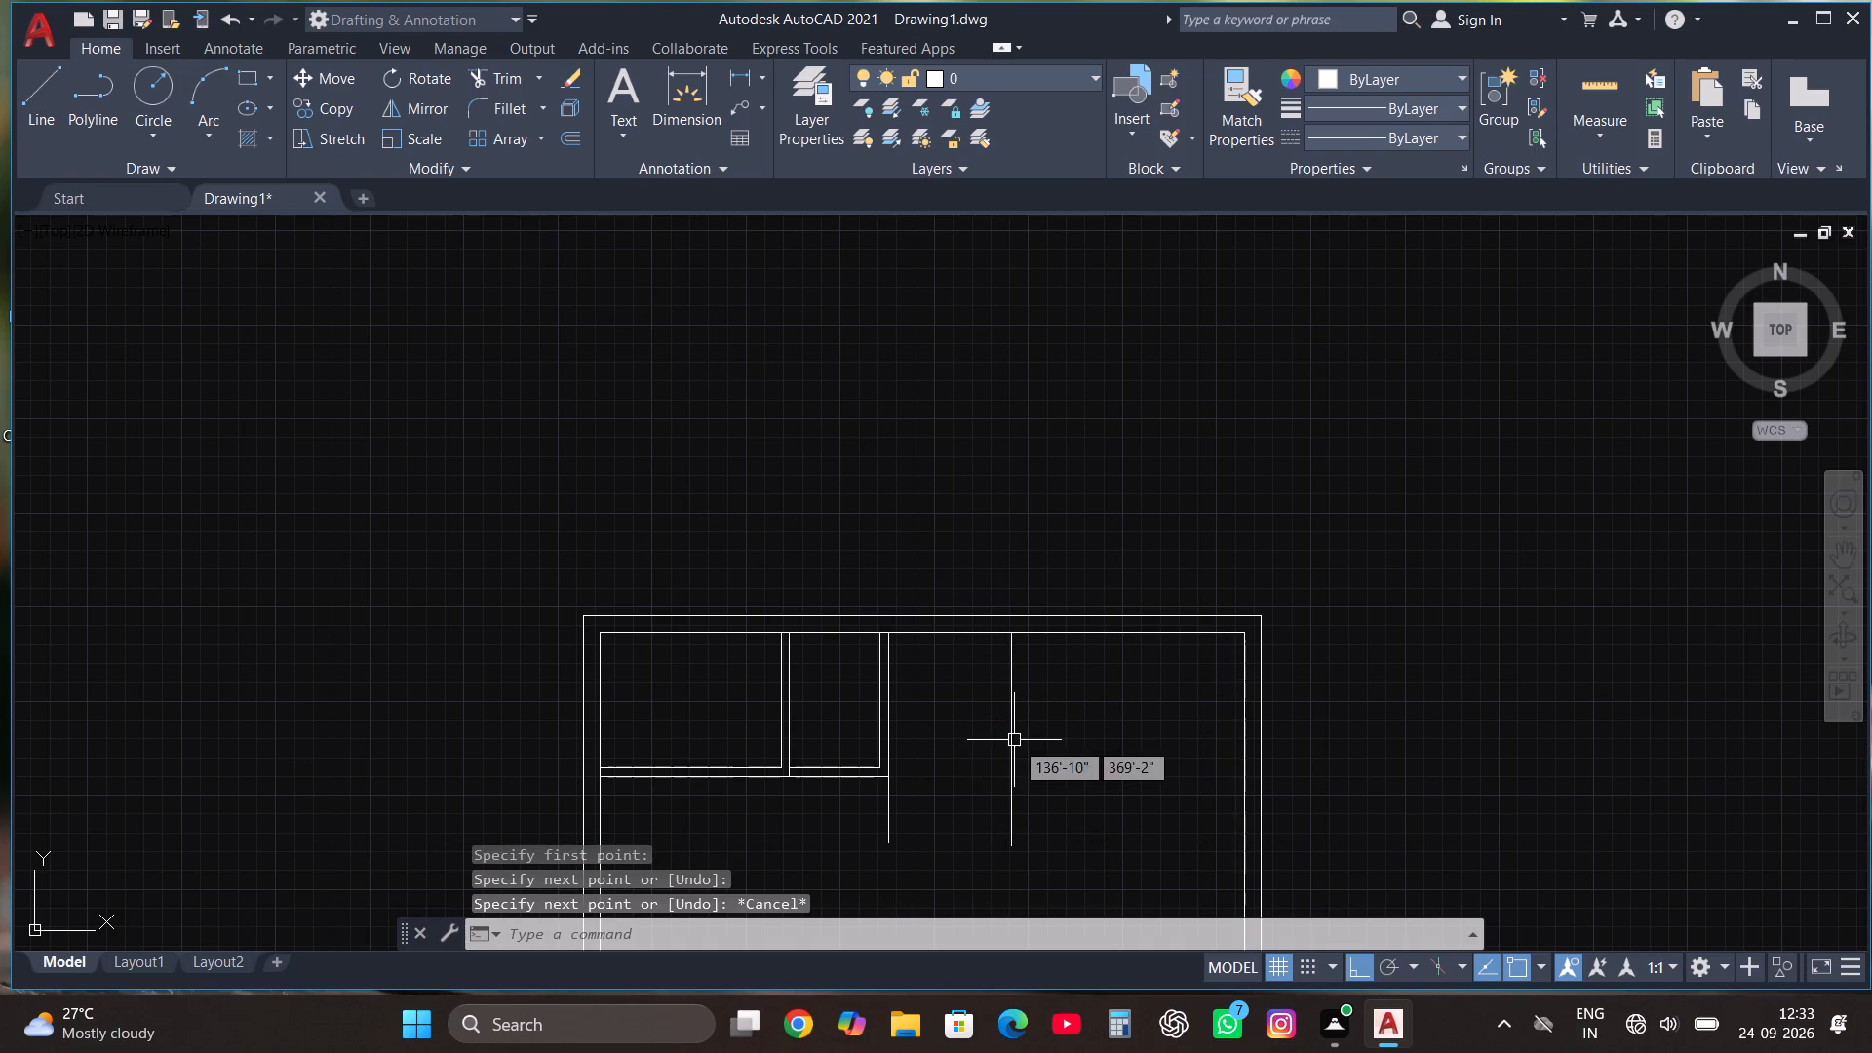
Offset the new vertical line 4.5" to the right to give the partition its thickness.
left_click(1012, 748)
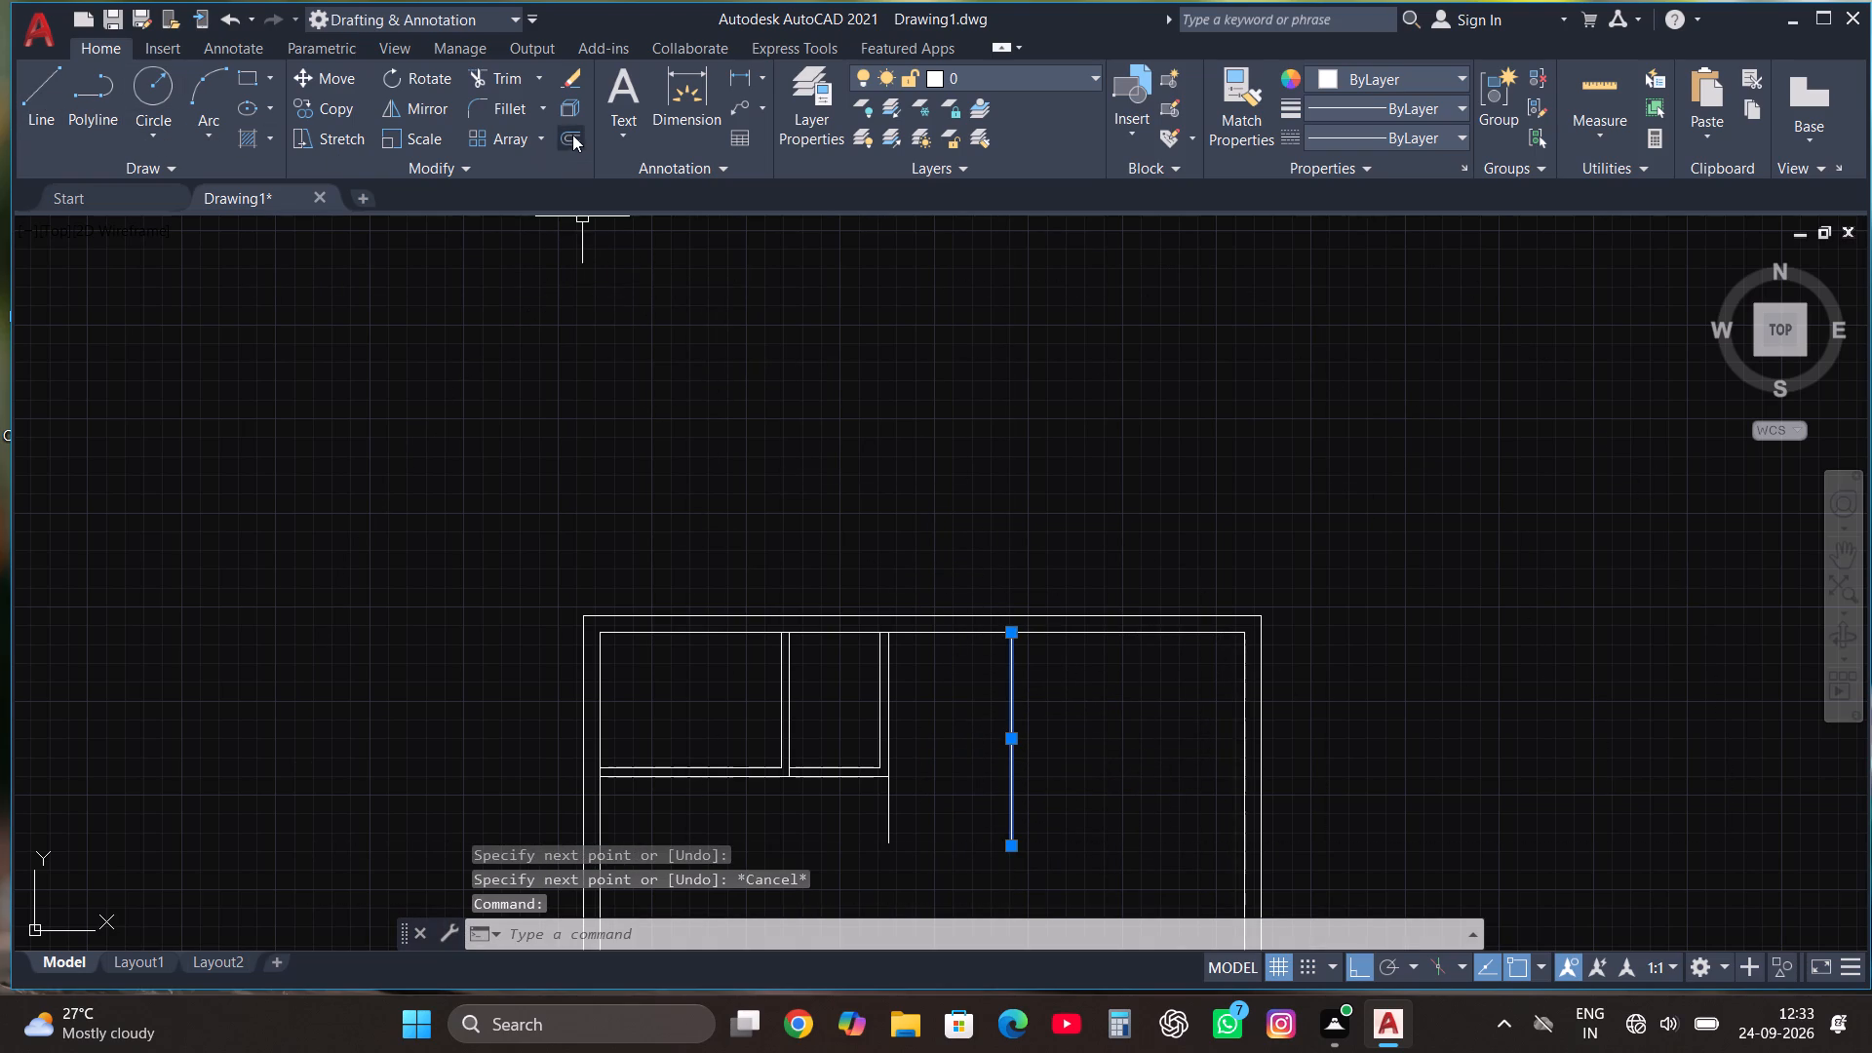
left_click(572, 135)
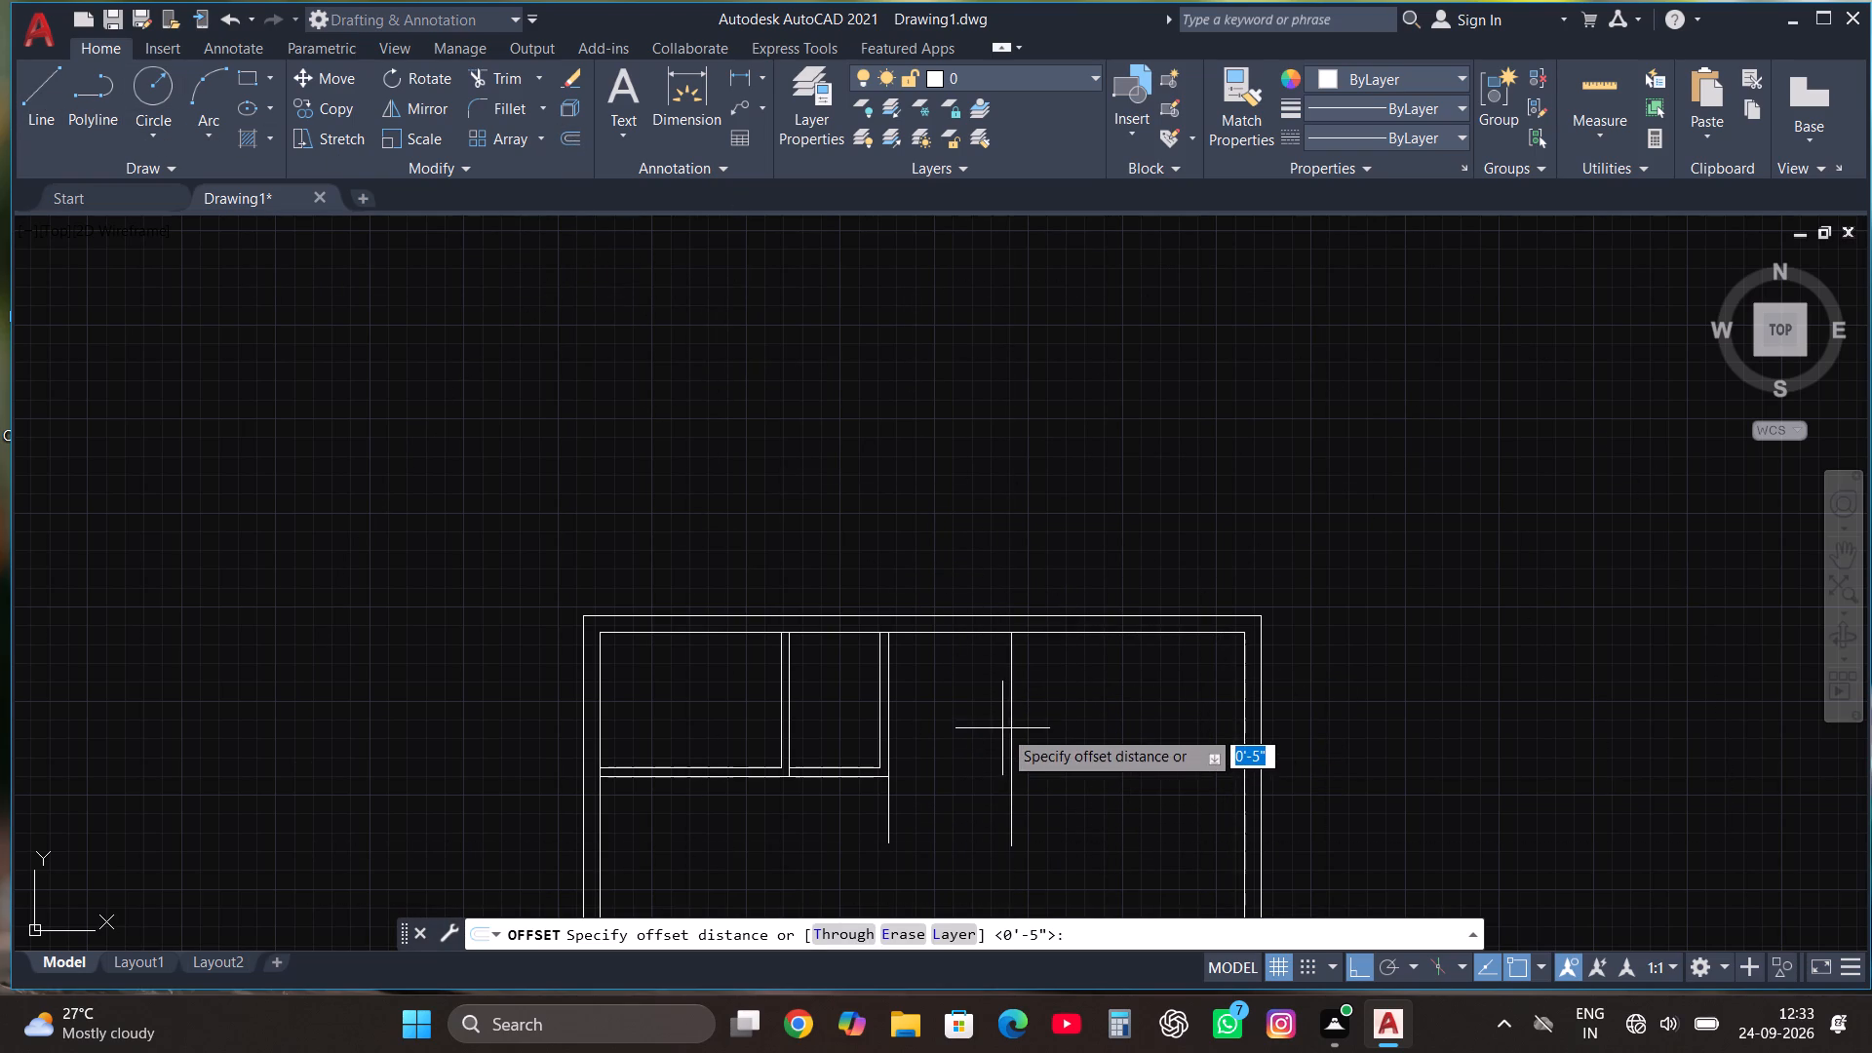
left_click(1012, 734)
left_click(1028, 737)
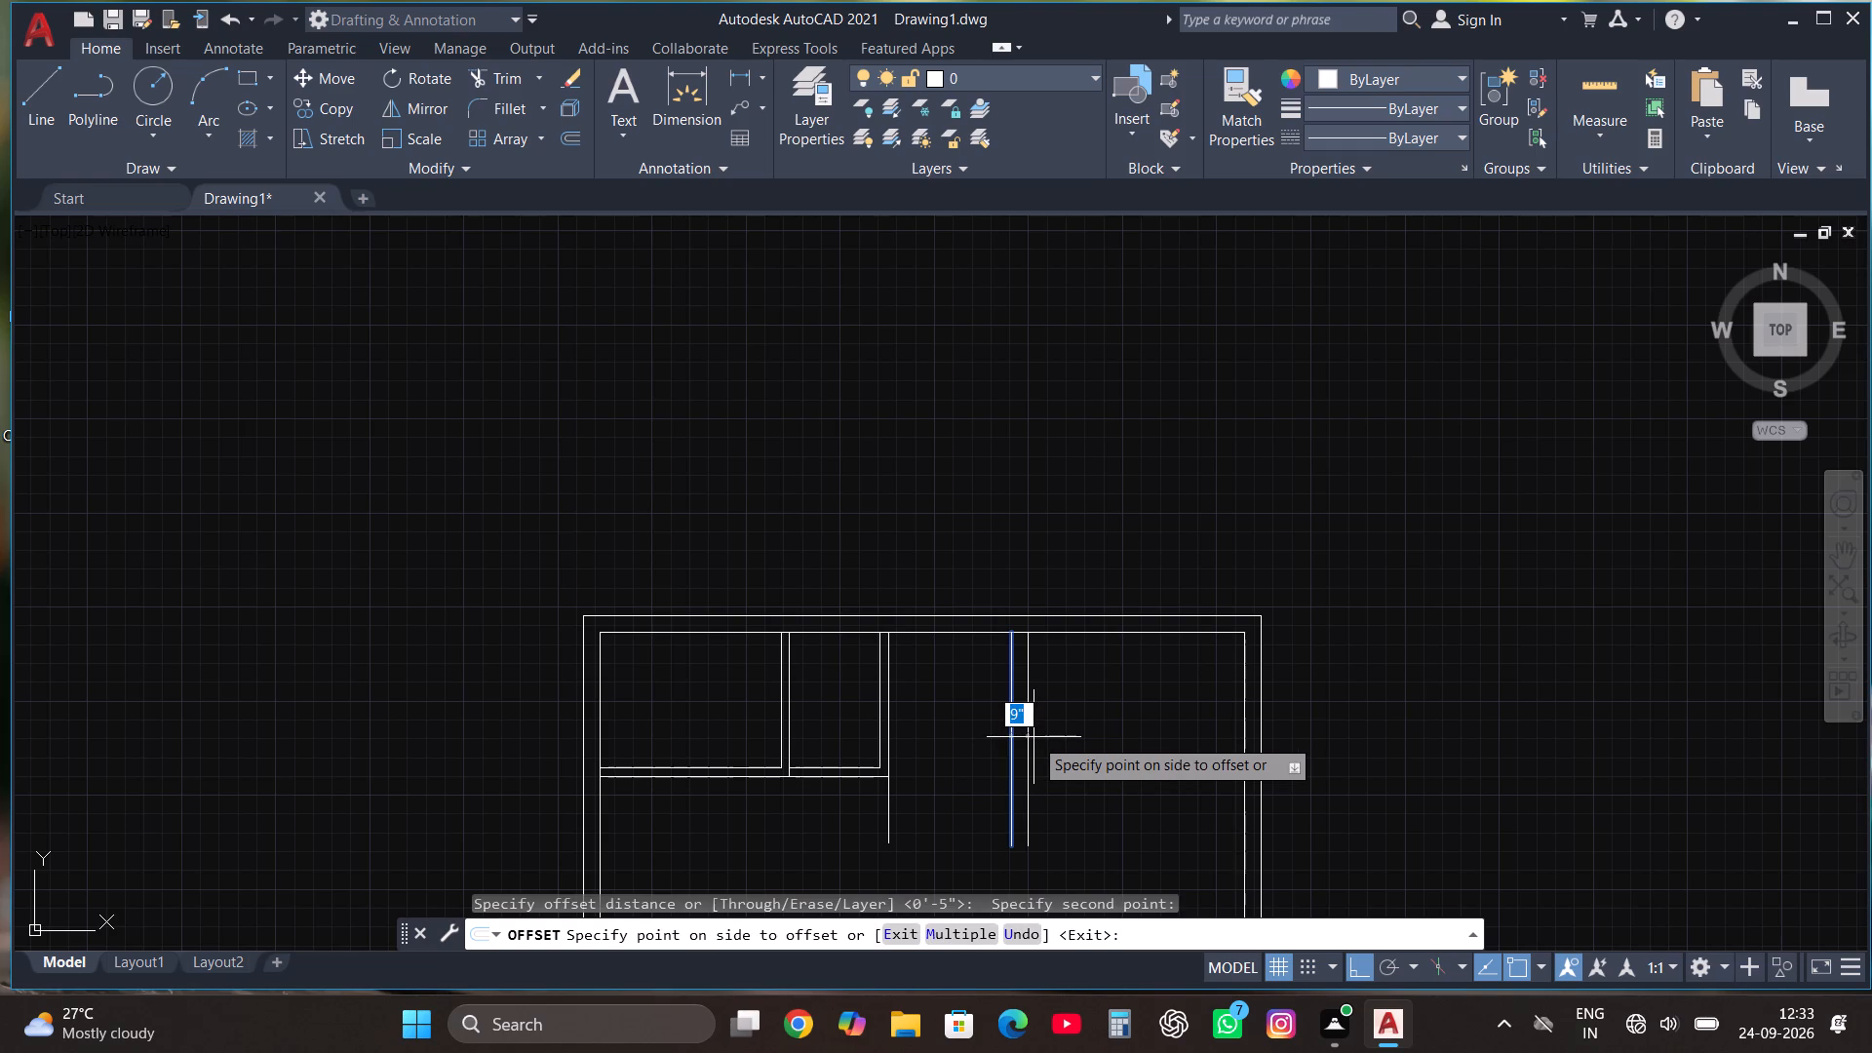
type("4.5\"")
key("Return")
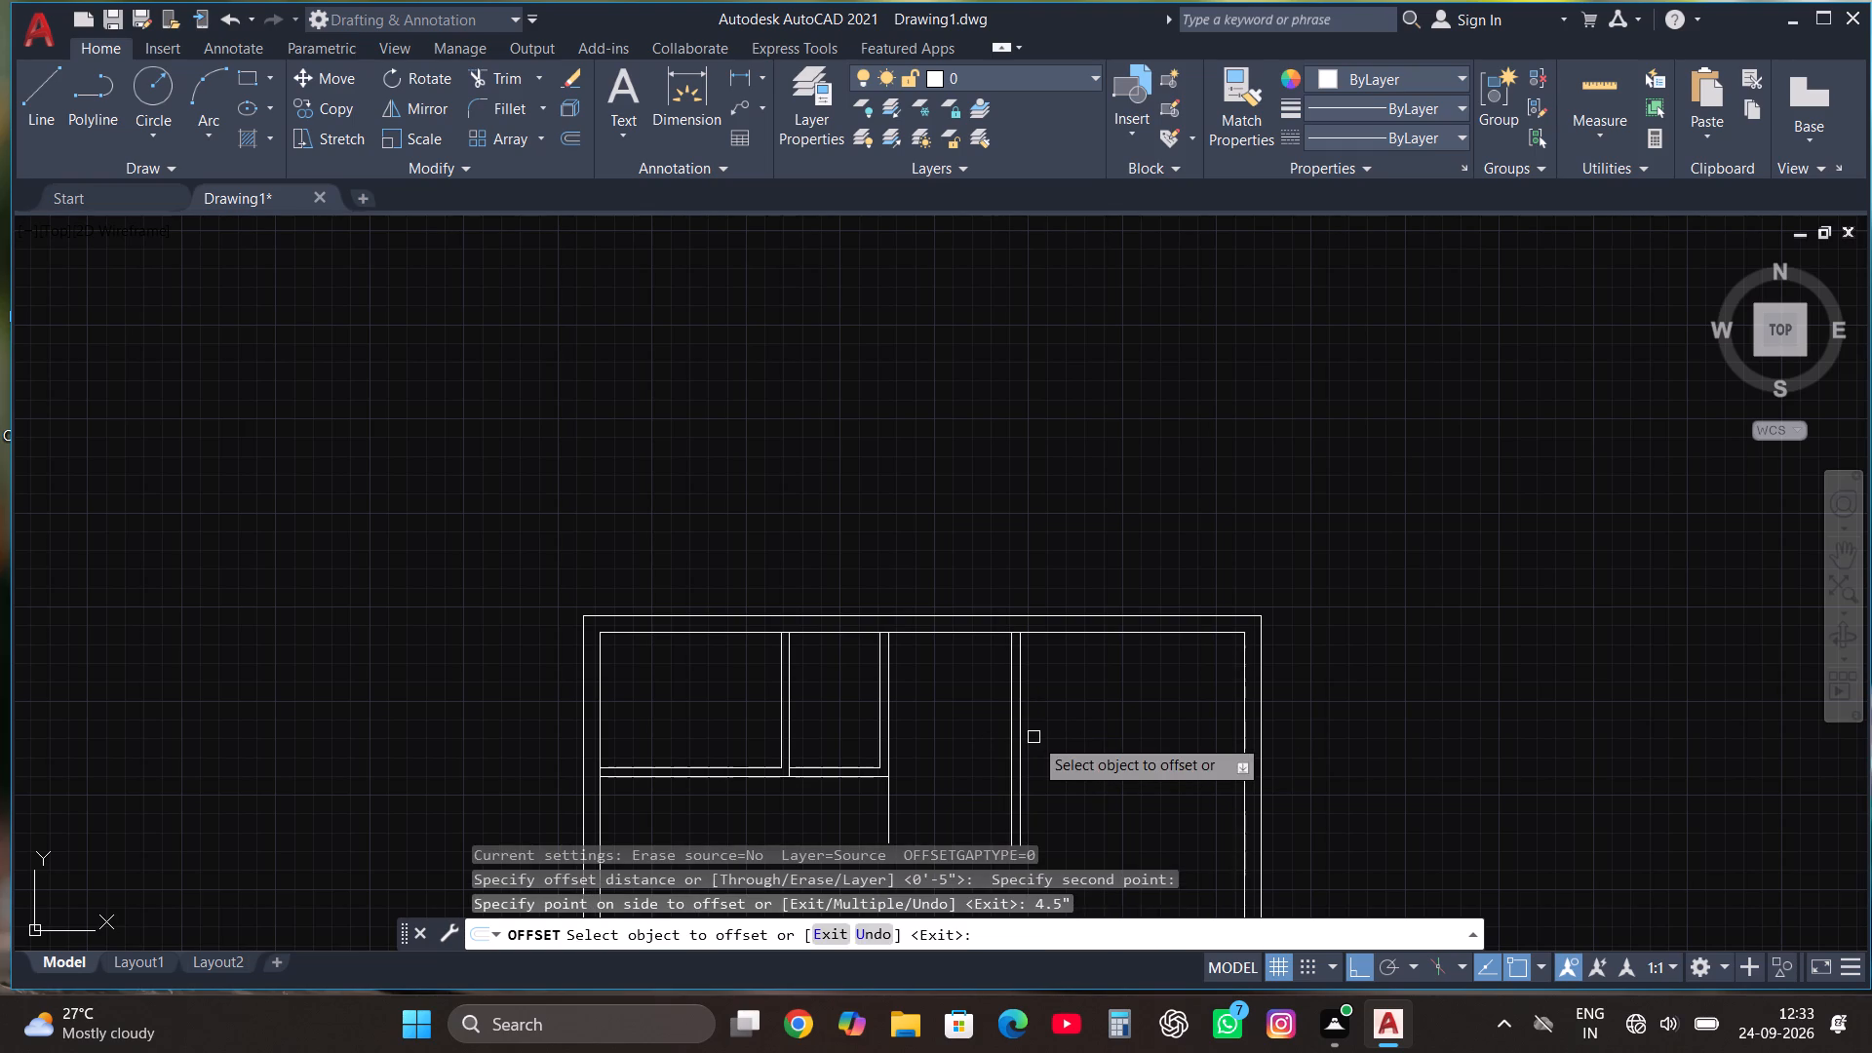
key("Escape")
Draw a horizontal line about 5'-10" long from the new partition's lower right end to the short vertical line's lower end.
scroll(1033, 737, "down", 2)
scroll(1038, 858, "up", 3)
left_click(28, 97)
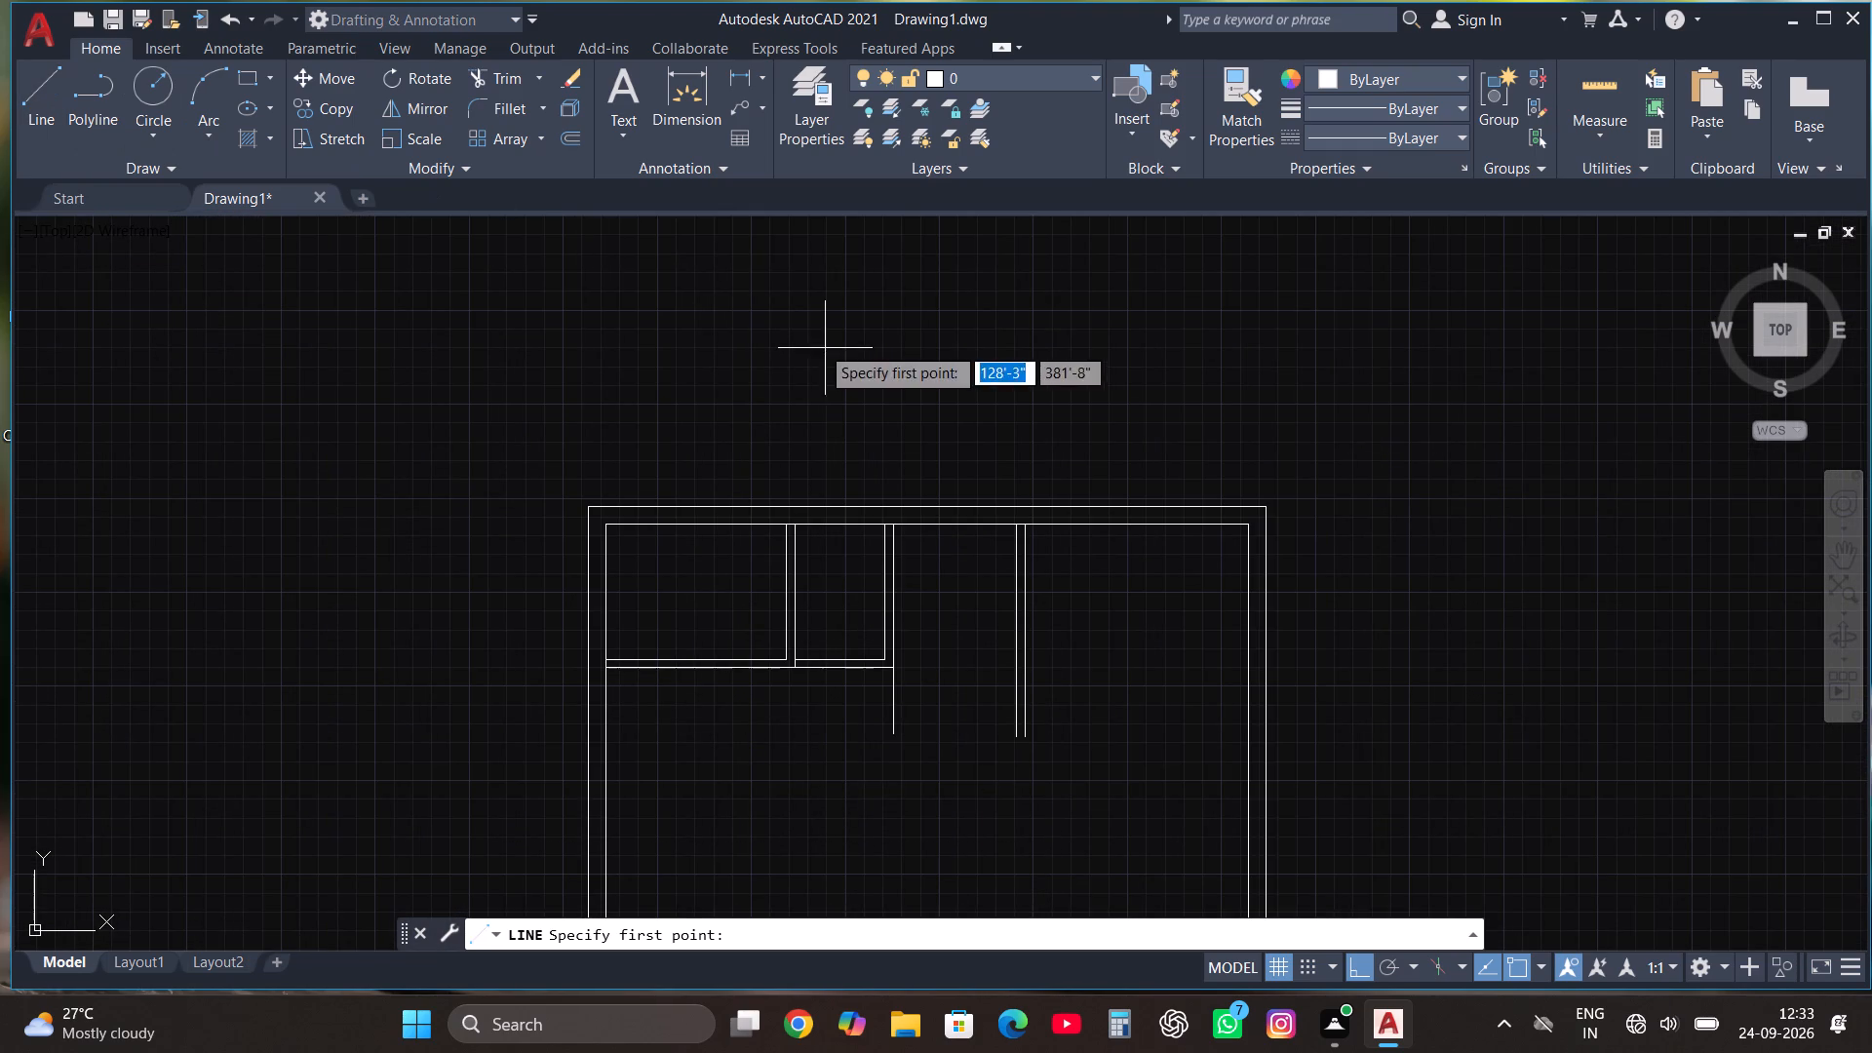
left_click(1028, 738)
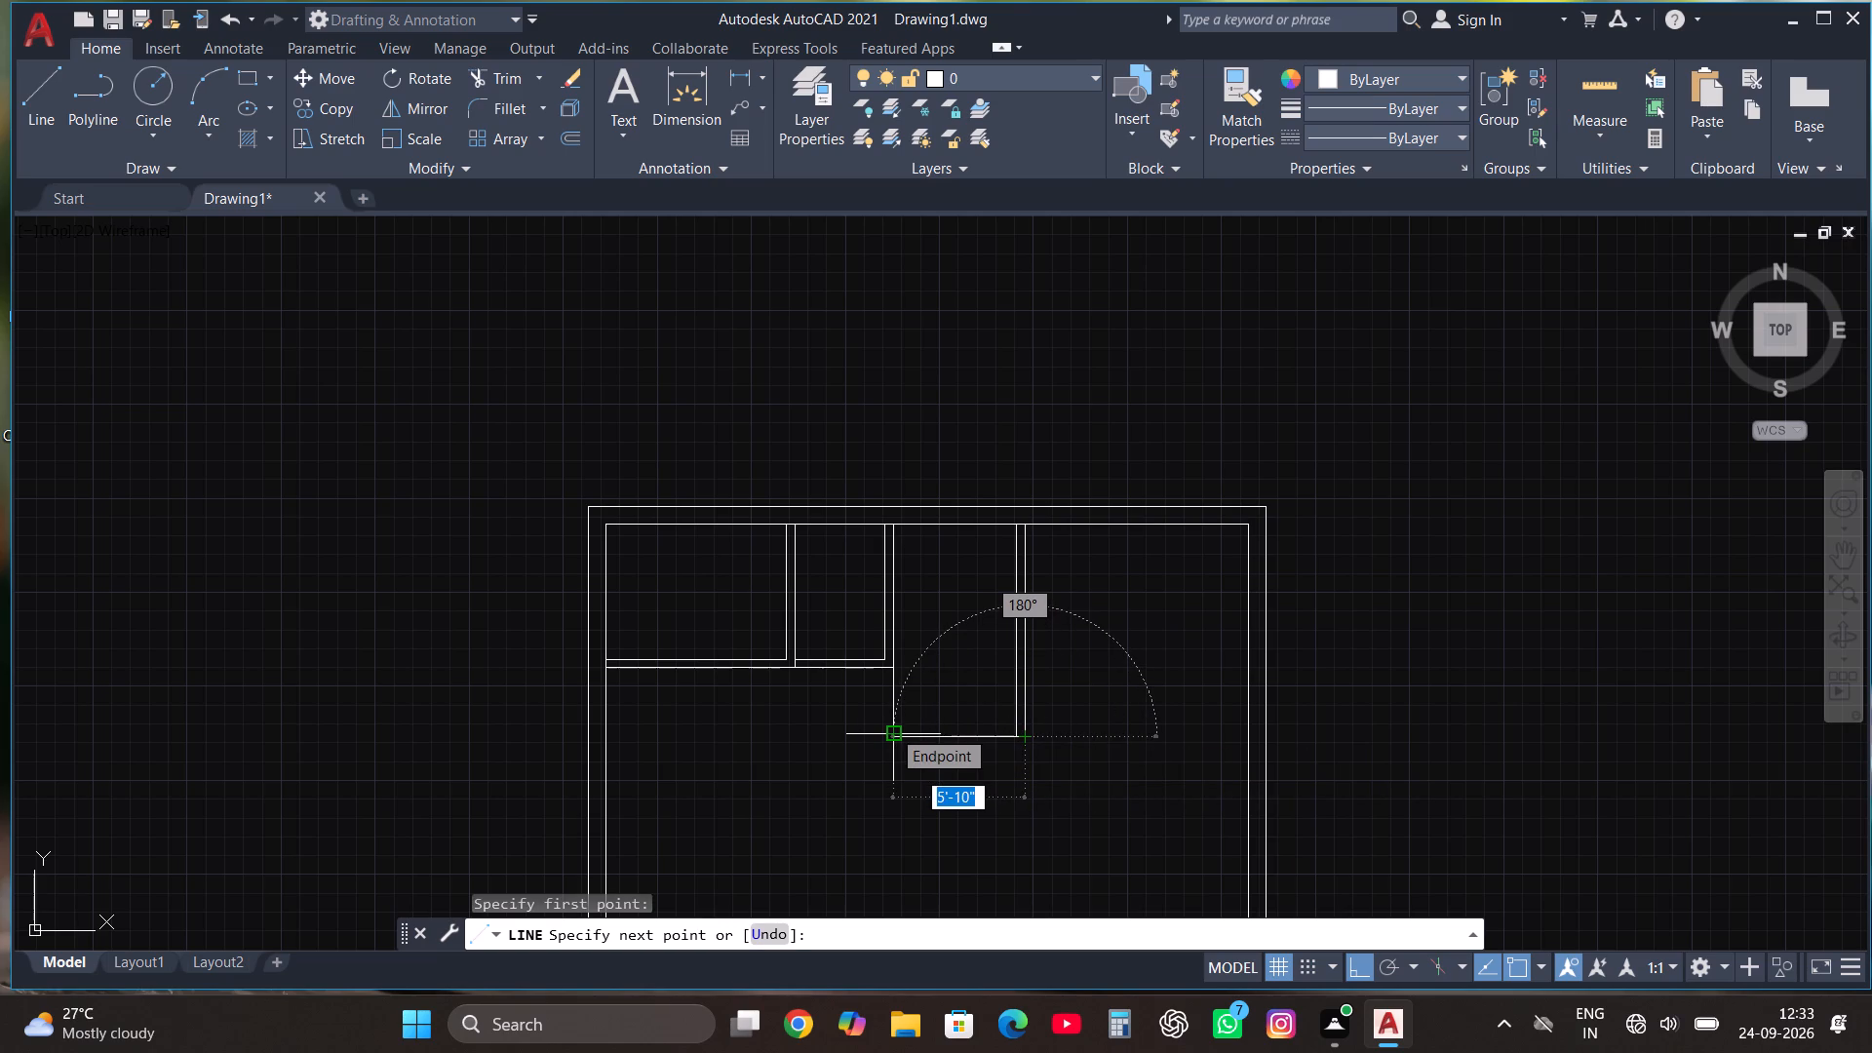
scroll(891, 728, "up", 3)
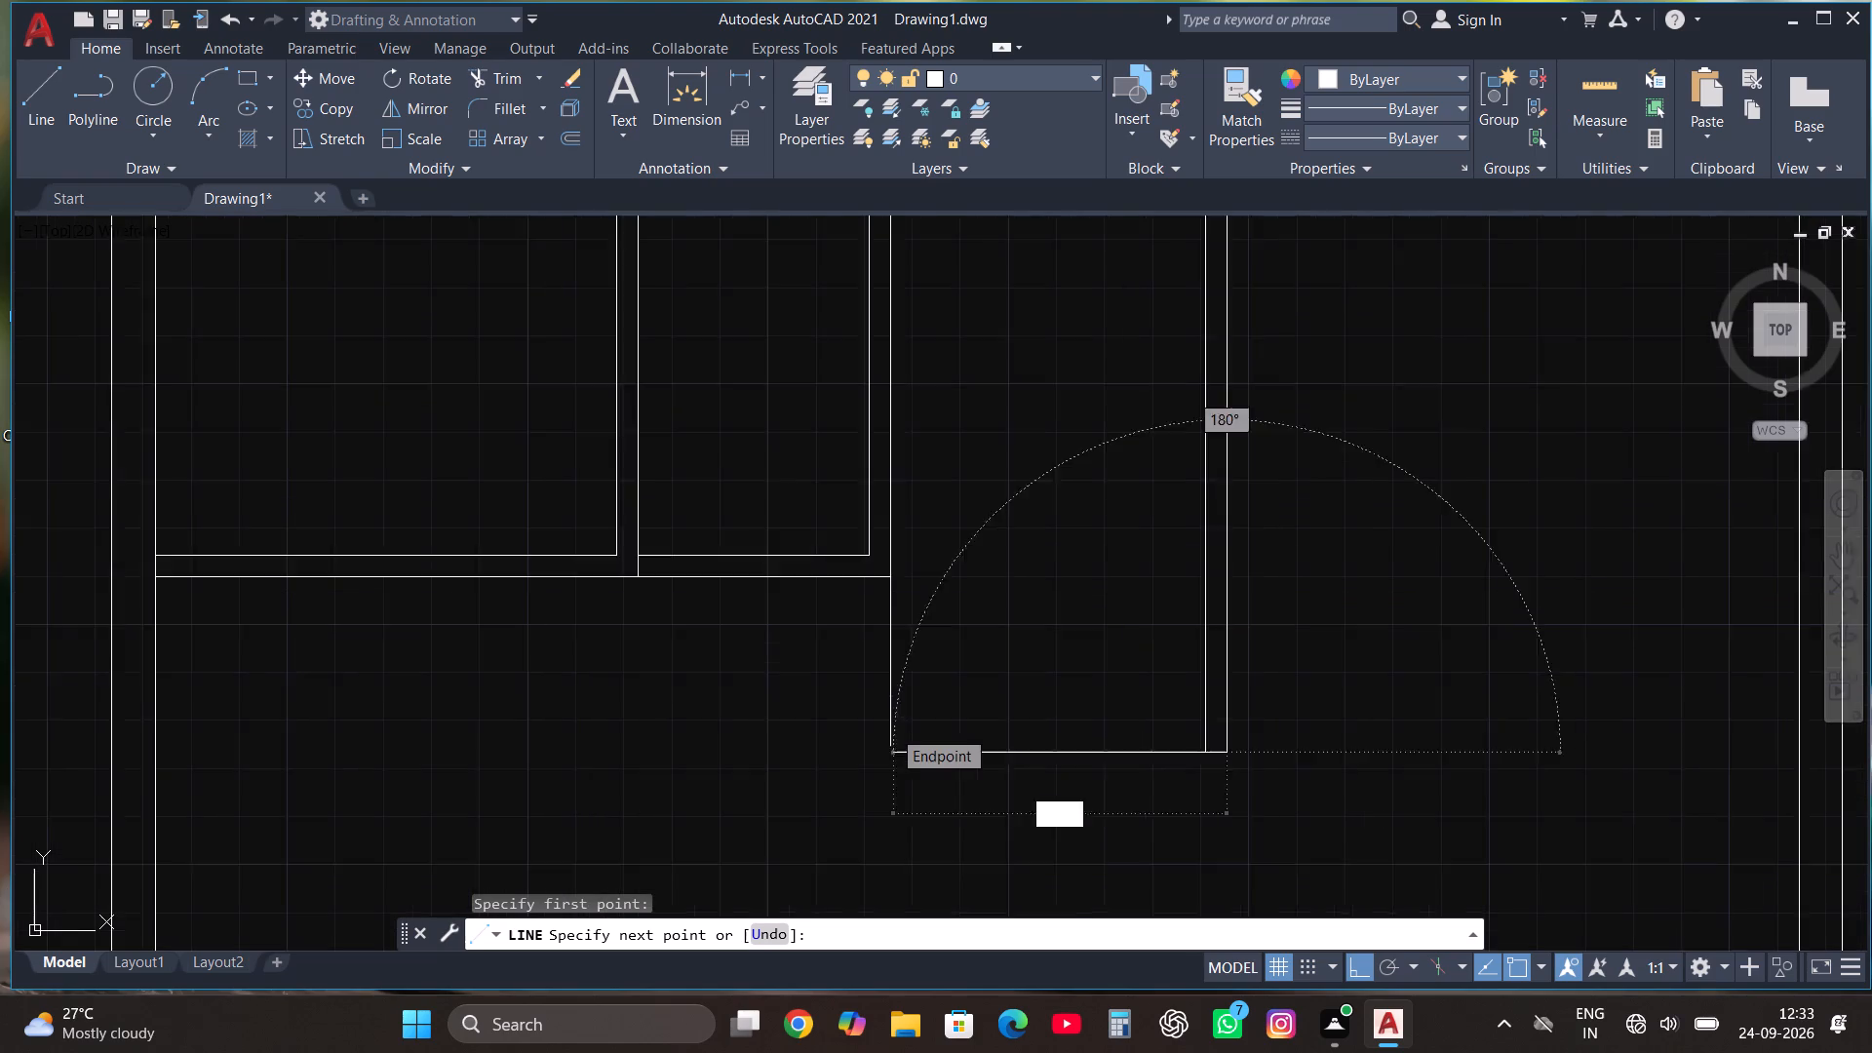
left_click(878, 768)
key("Escape")
Copy the new room's bottom horizontal line 4.5" downward to form the partition thickness.
scroll(877, 772, "down", 3)
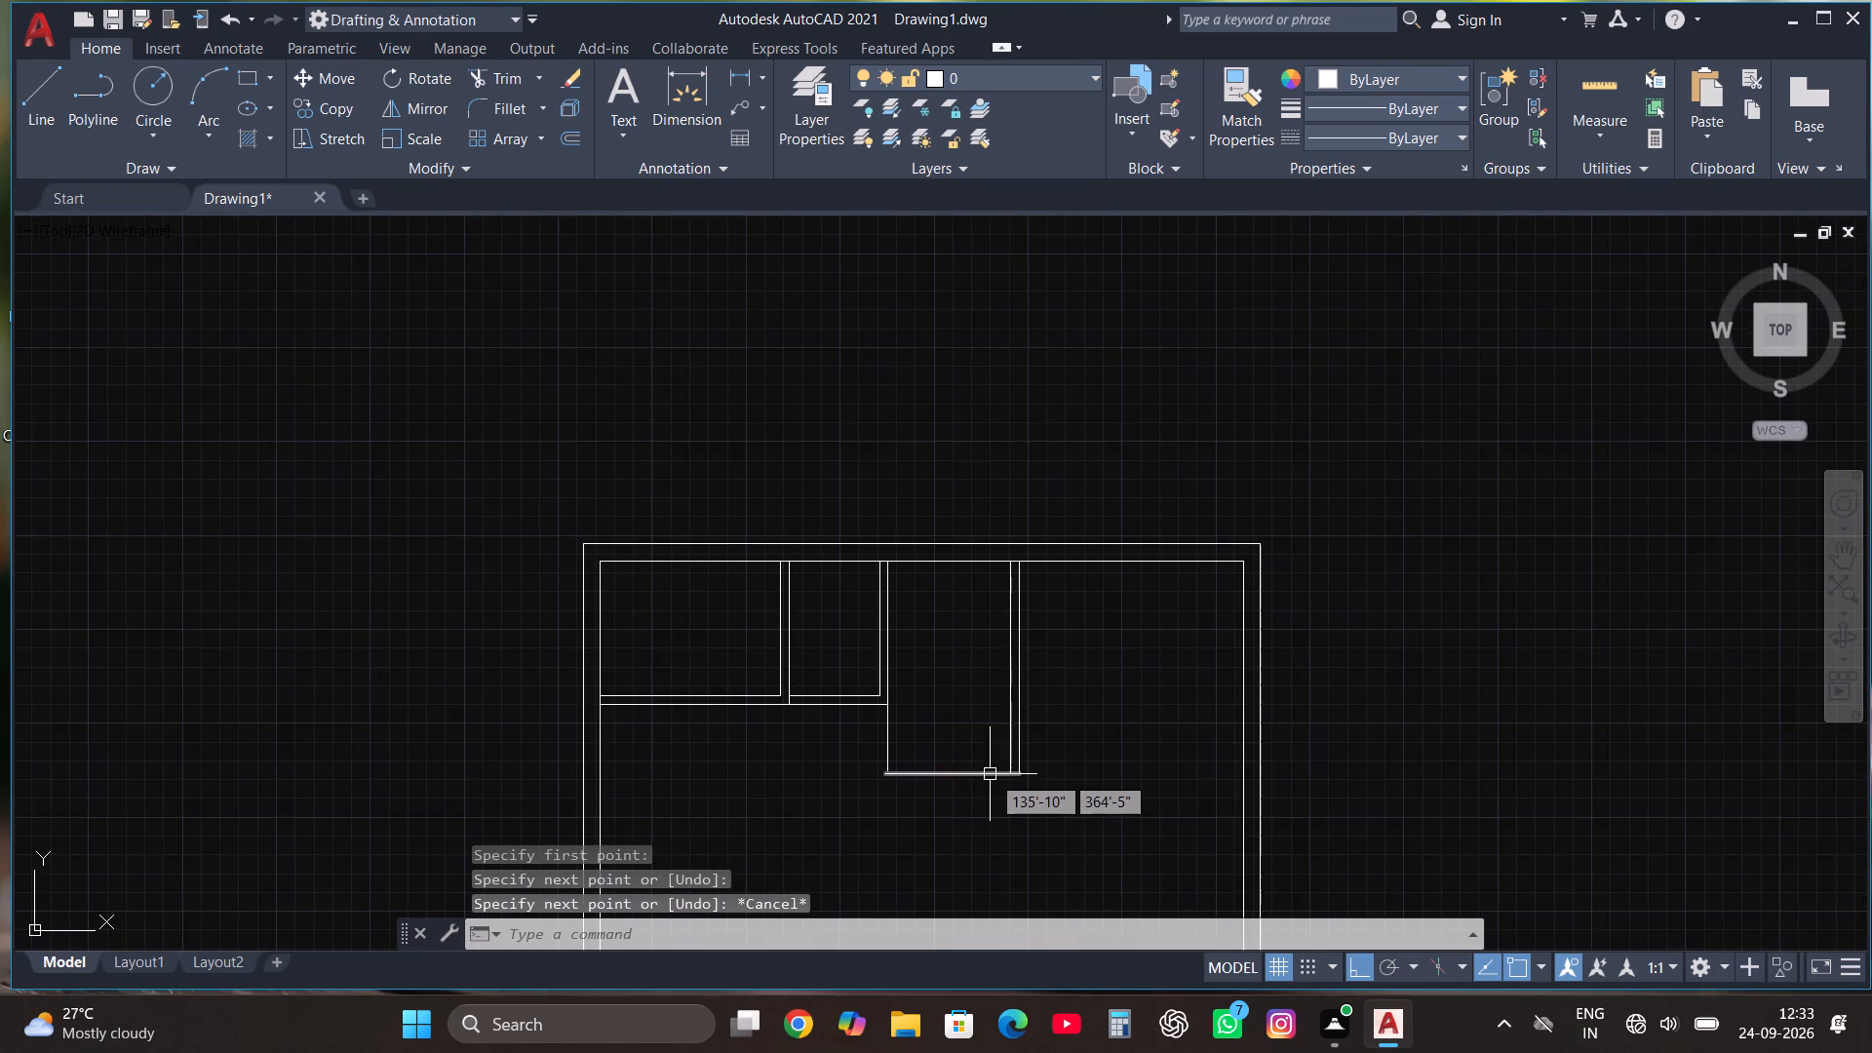
scroll(1005, 799, "up", 1)
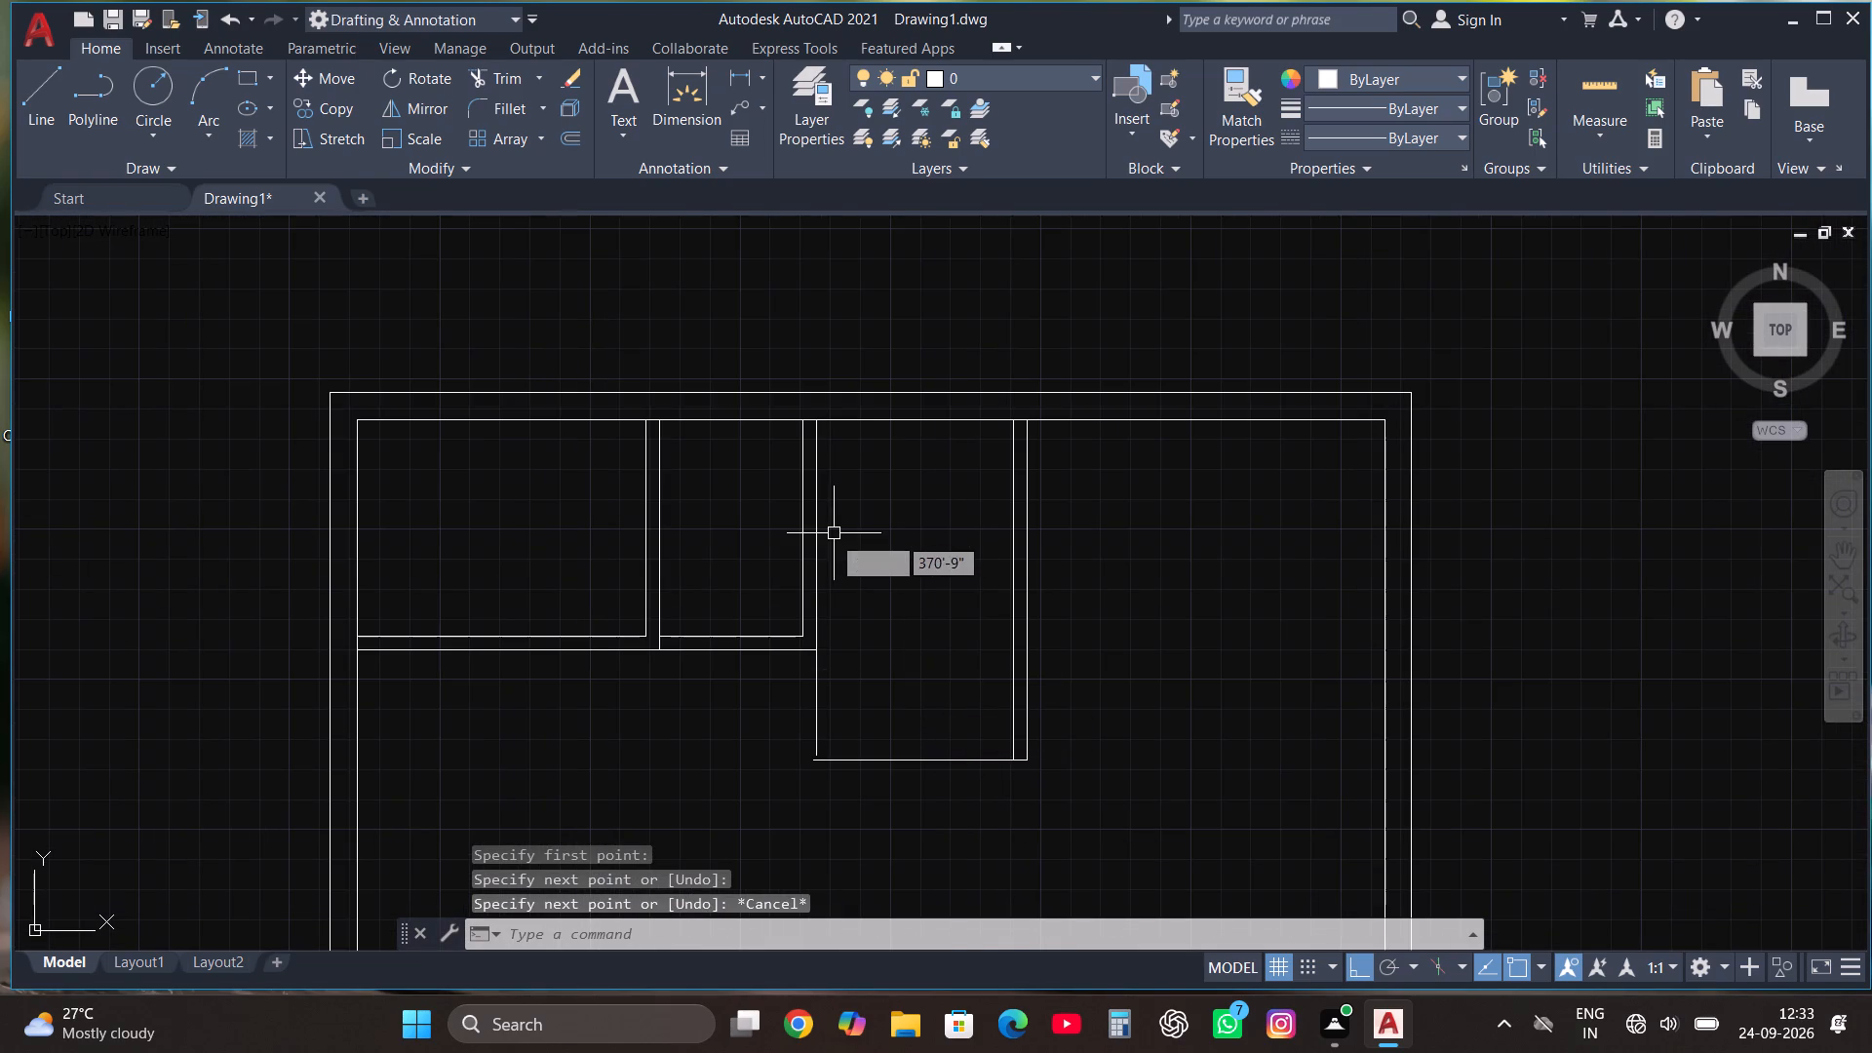
left_click(945, 757)
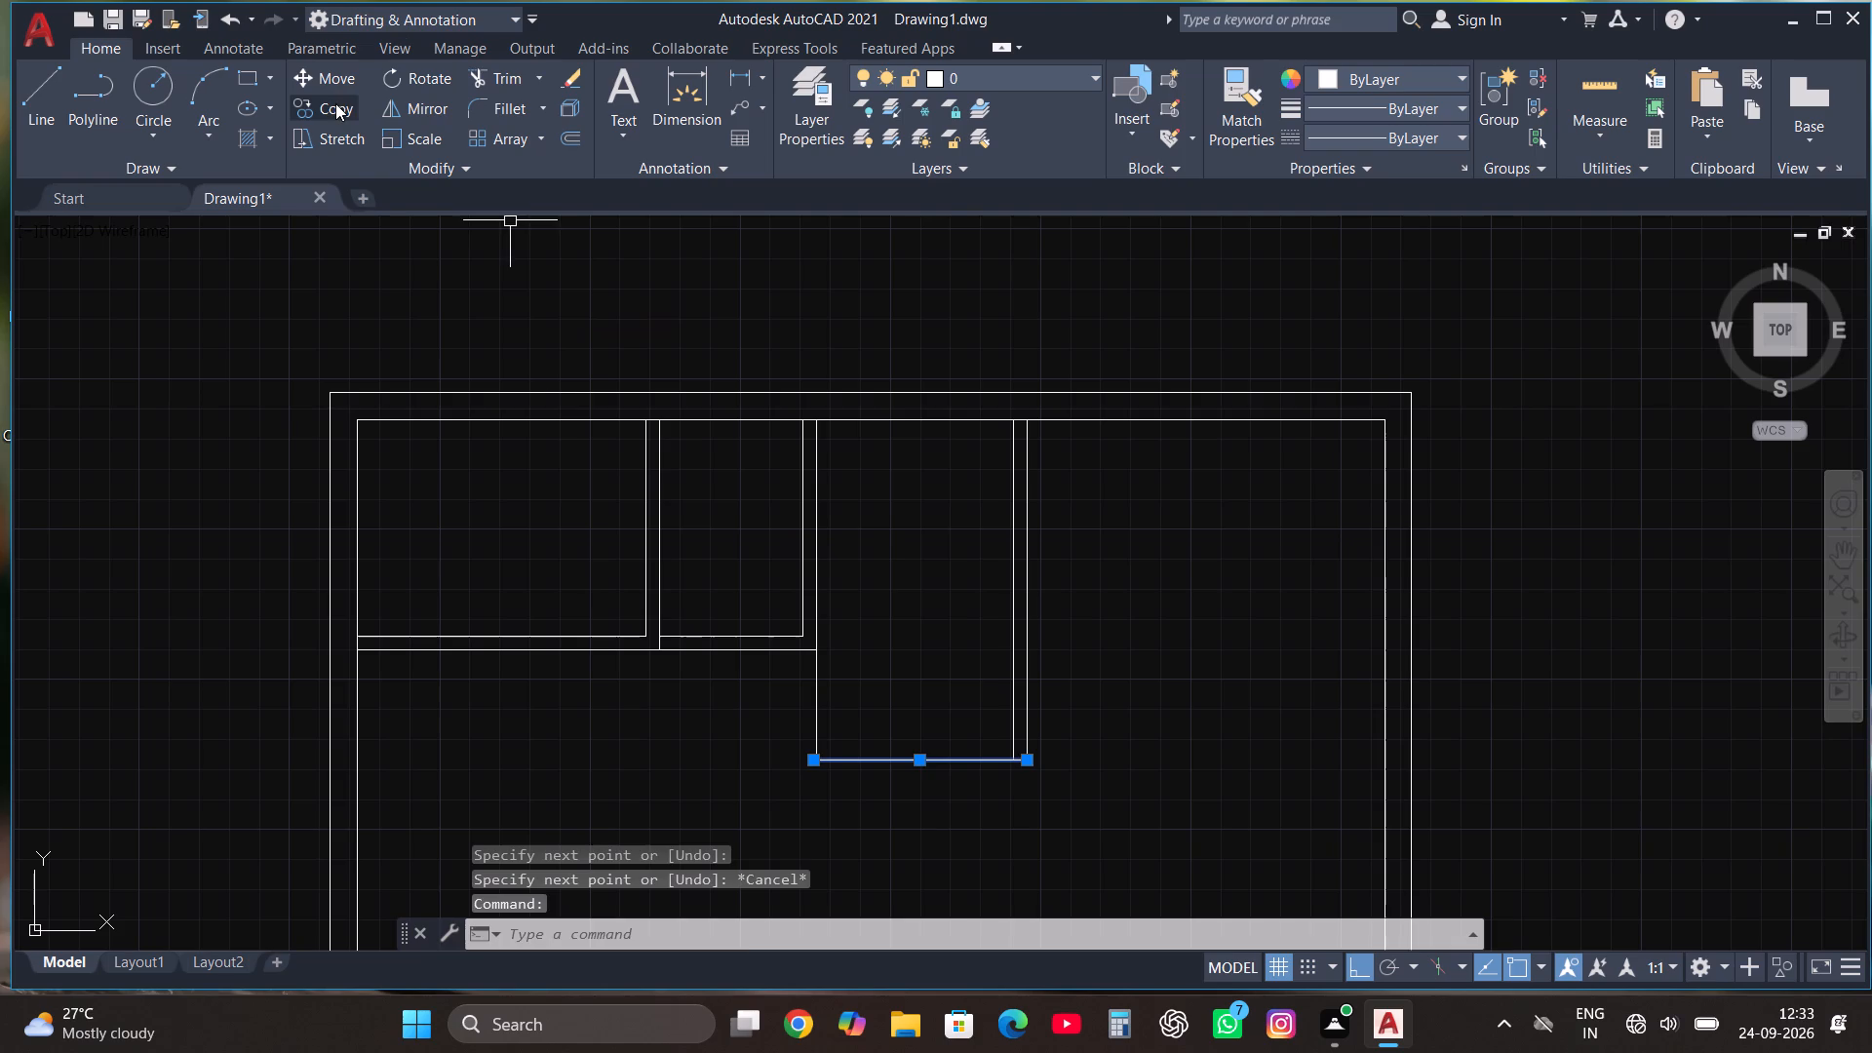
left_click(335, 103)
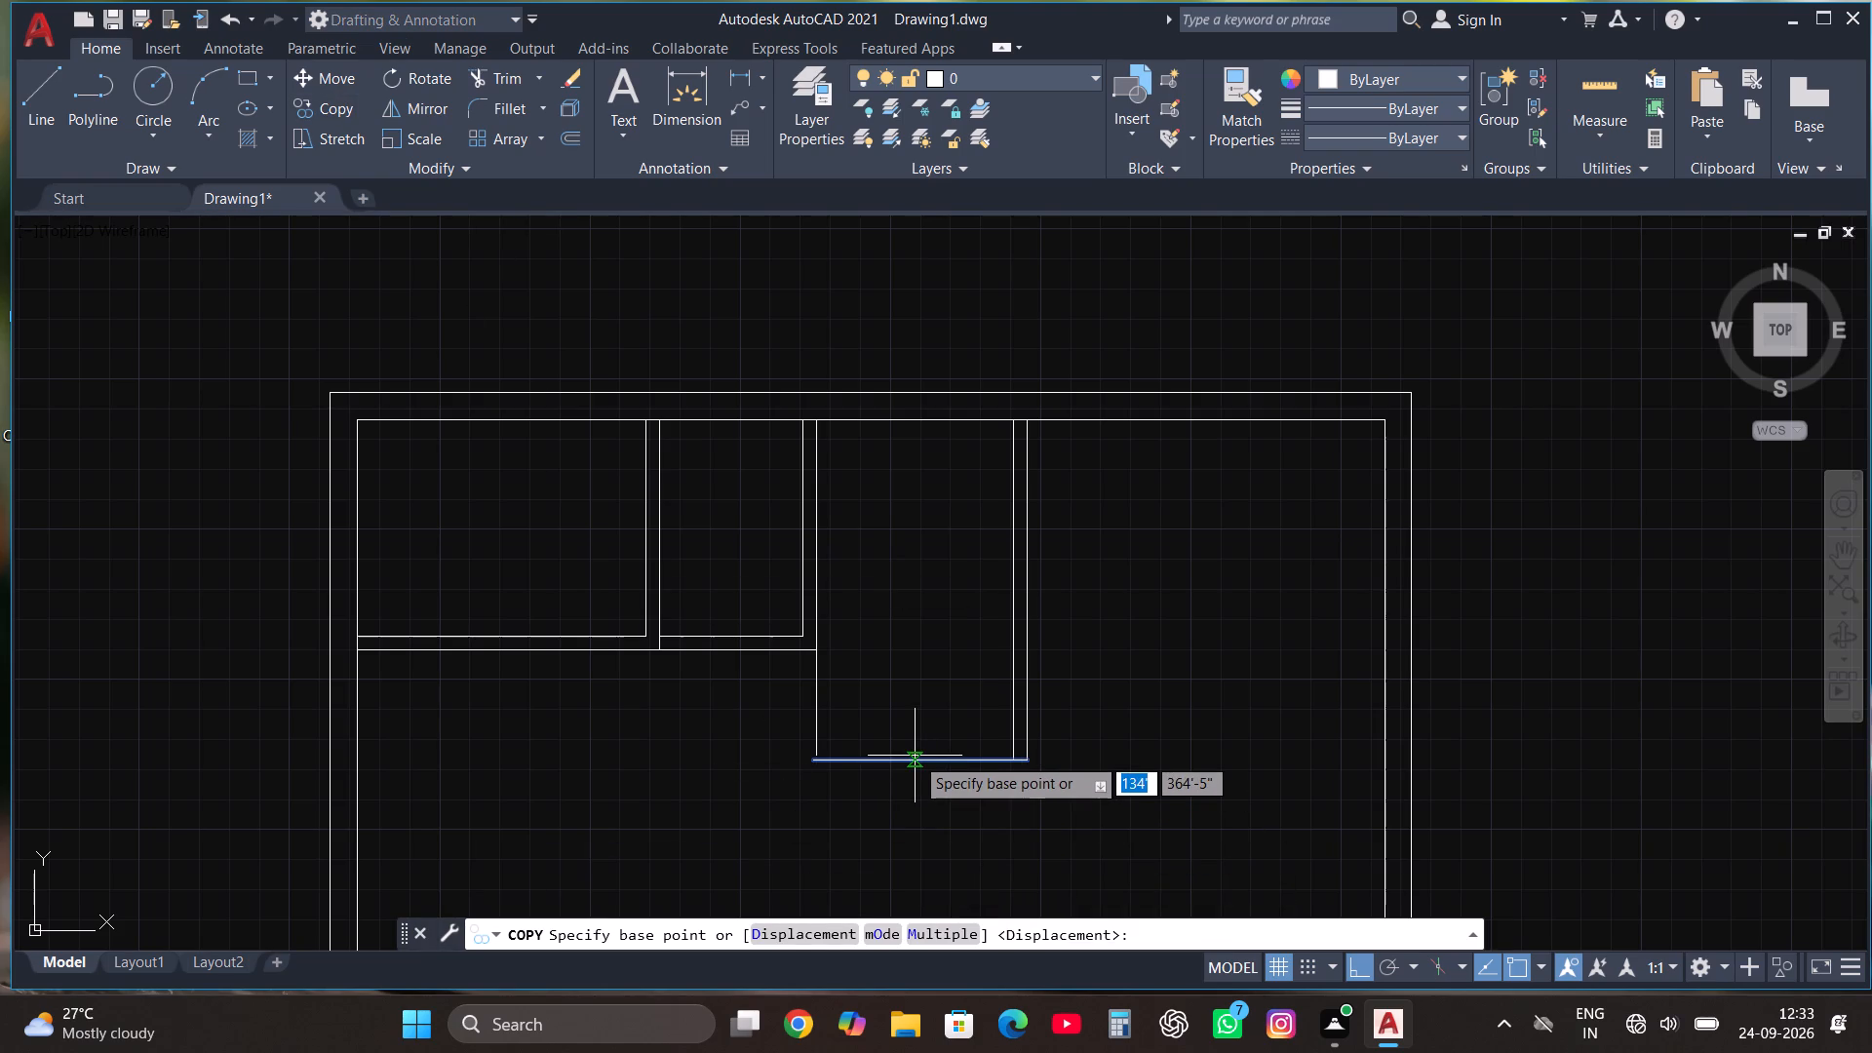
left_click(915, 760)
type("4.5\"")
key("Return")
key("Escape")
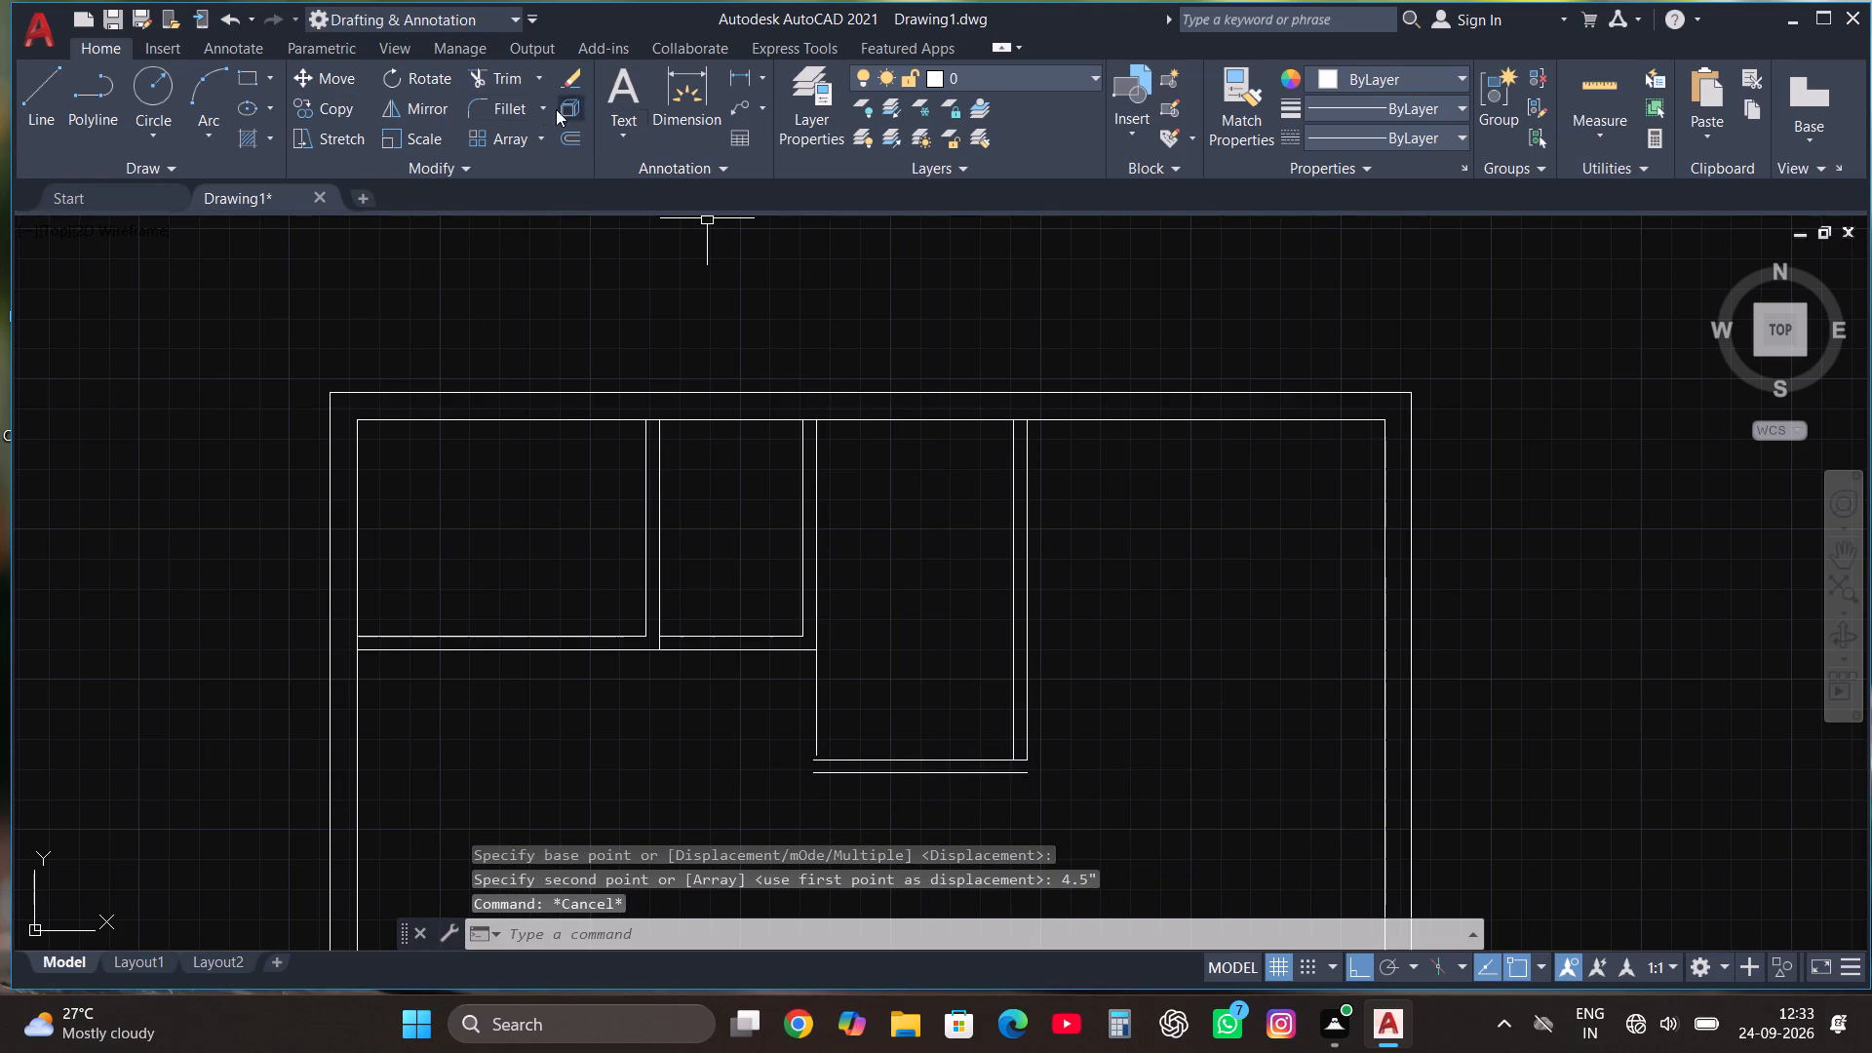
Fillet the inner and outer partition lines into closed corners at the new room's lower left and lower right.
left_click(515, 109)
left_click(799, 594)
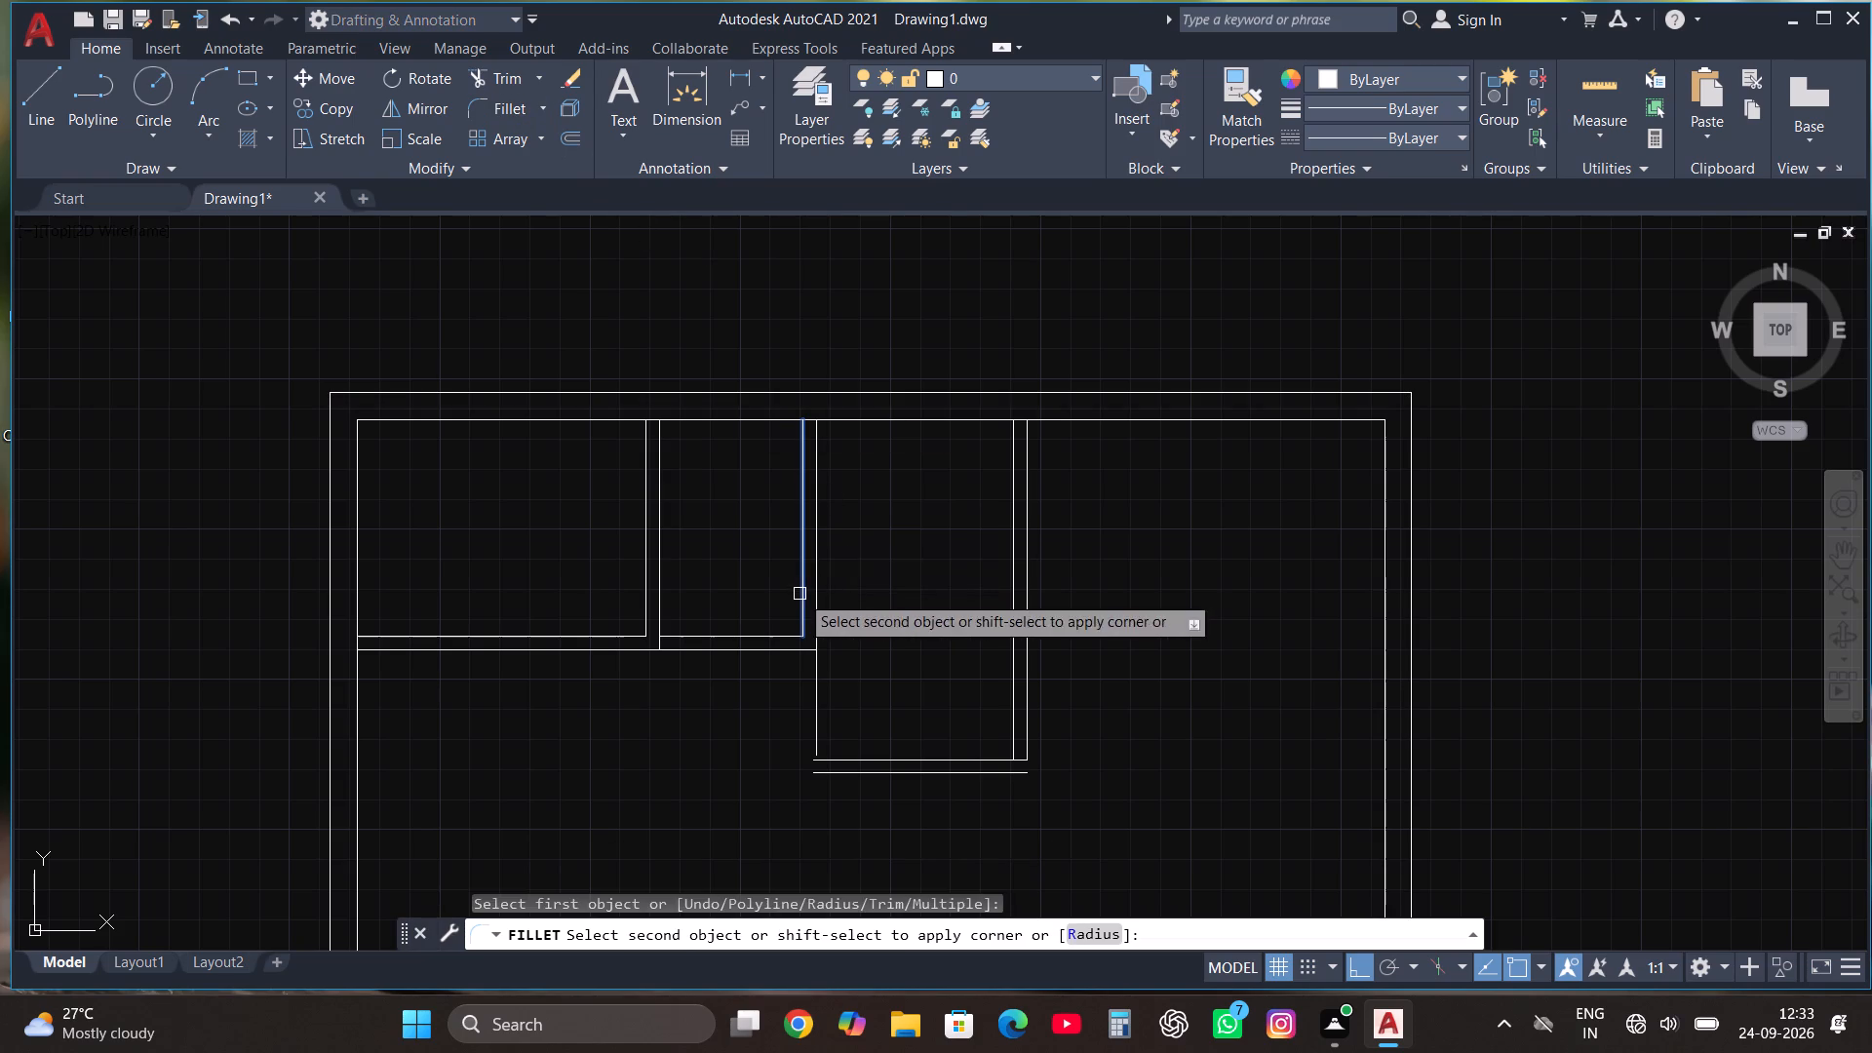
left_click(830, 780)
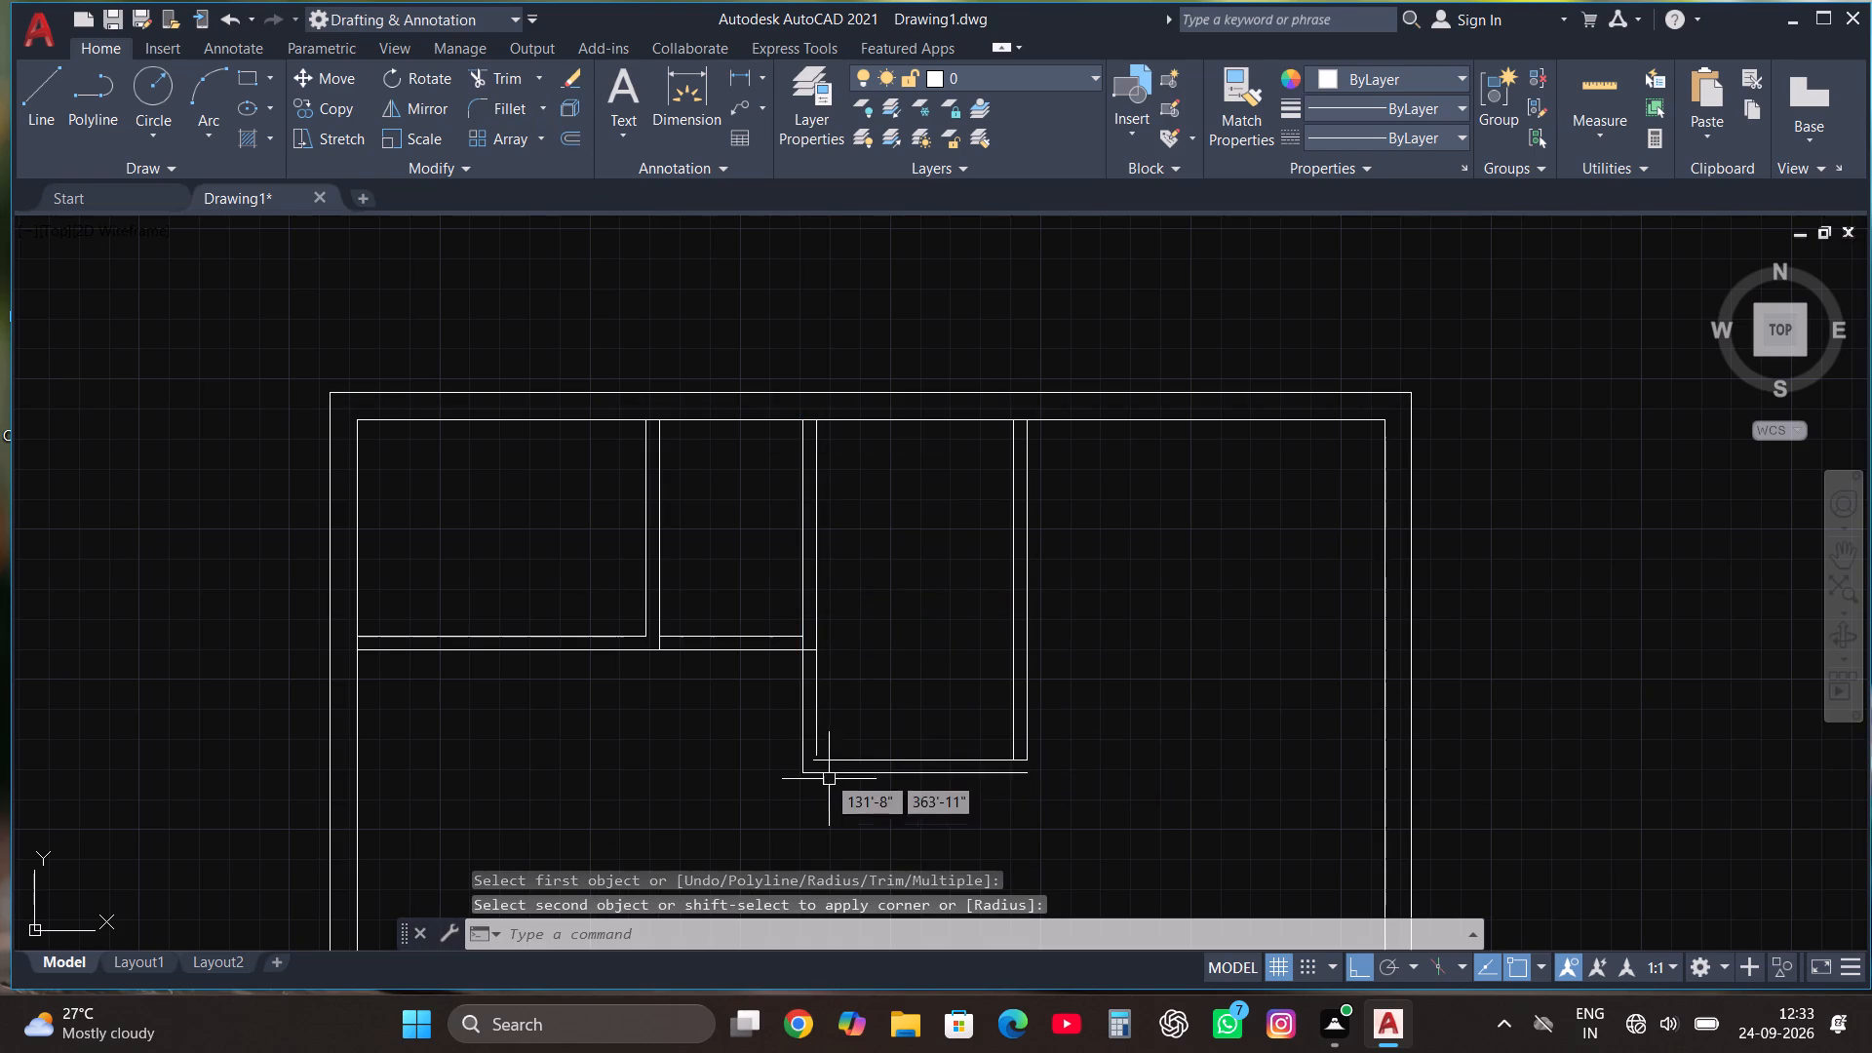
left_click(498, 97)
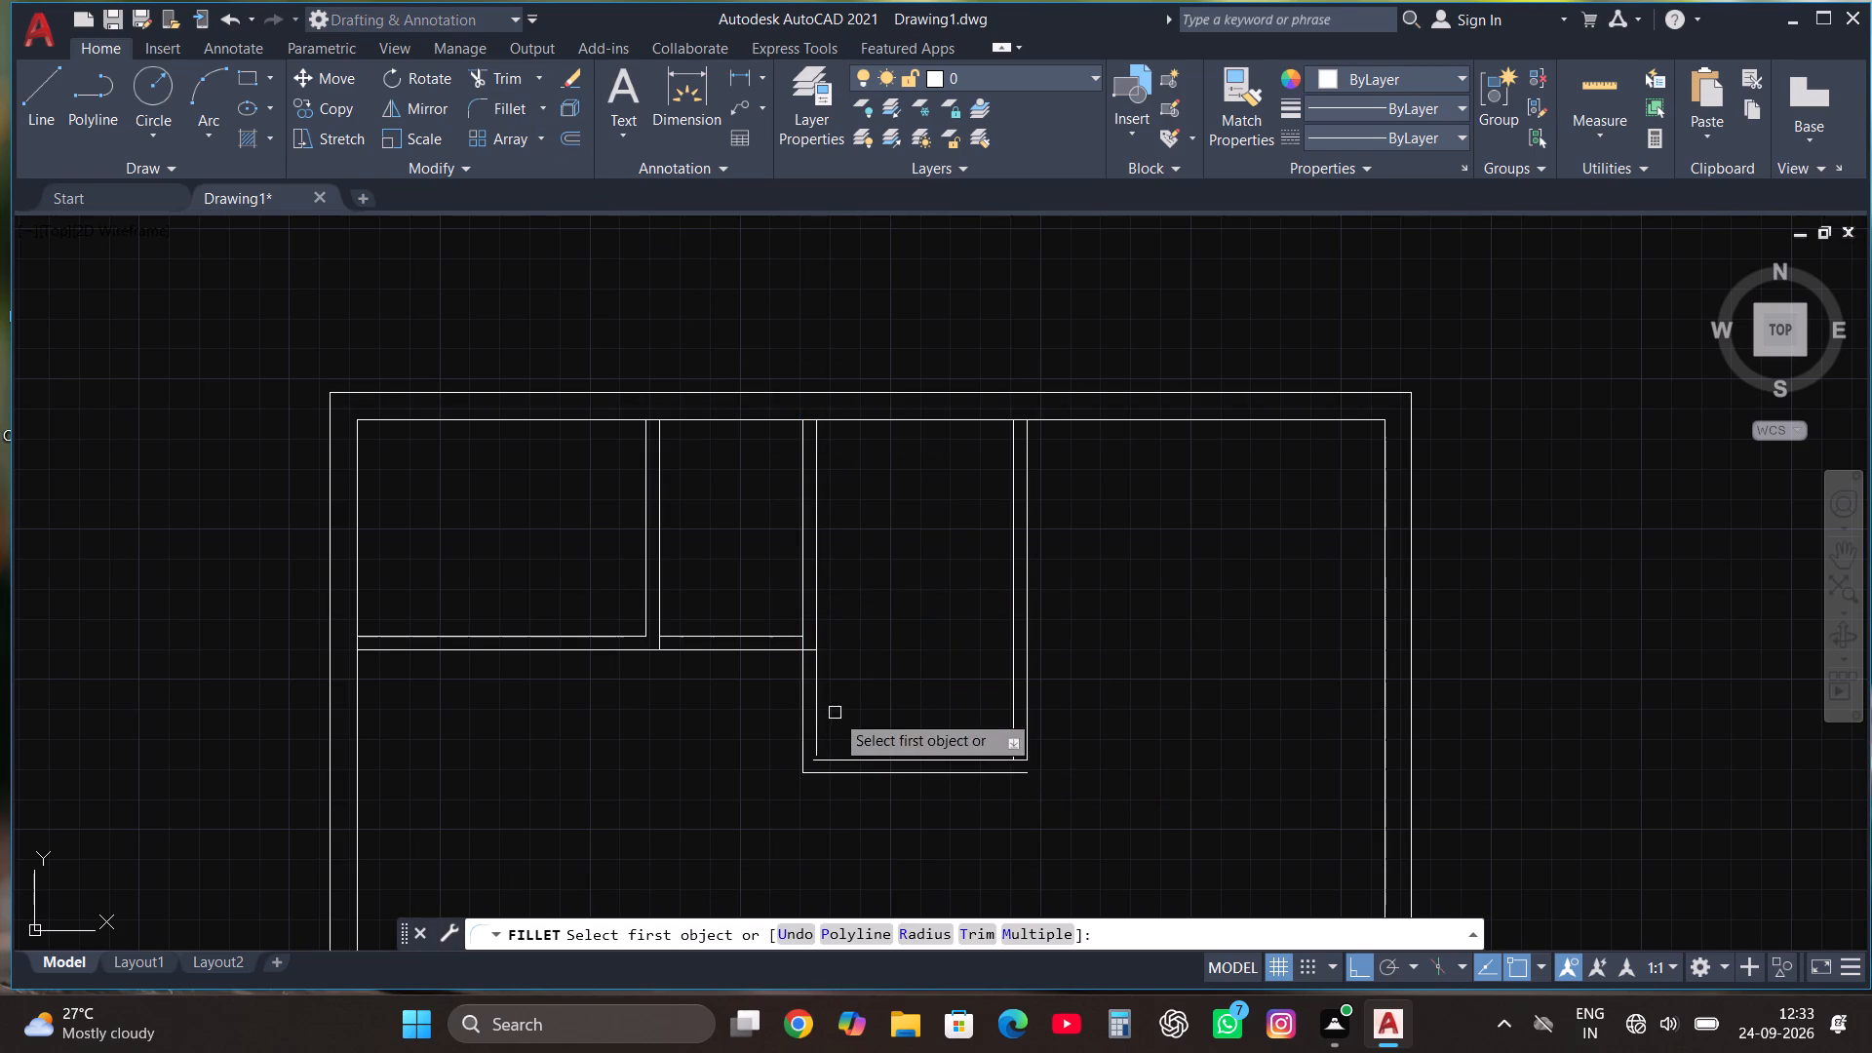
left_click(818, 694)
left_click(840, 762)
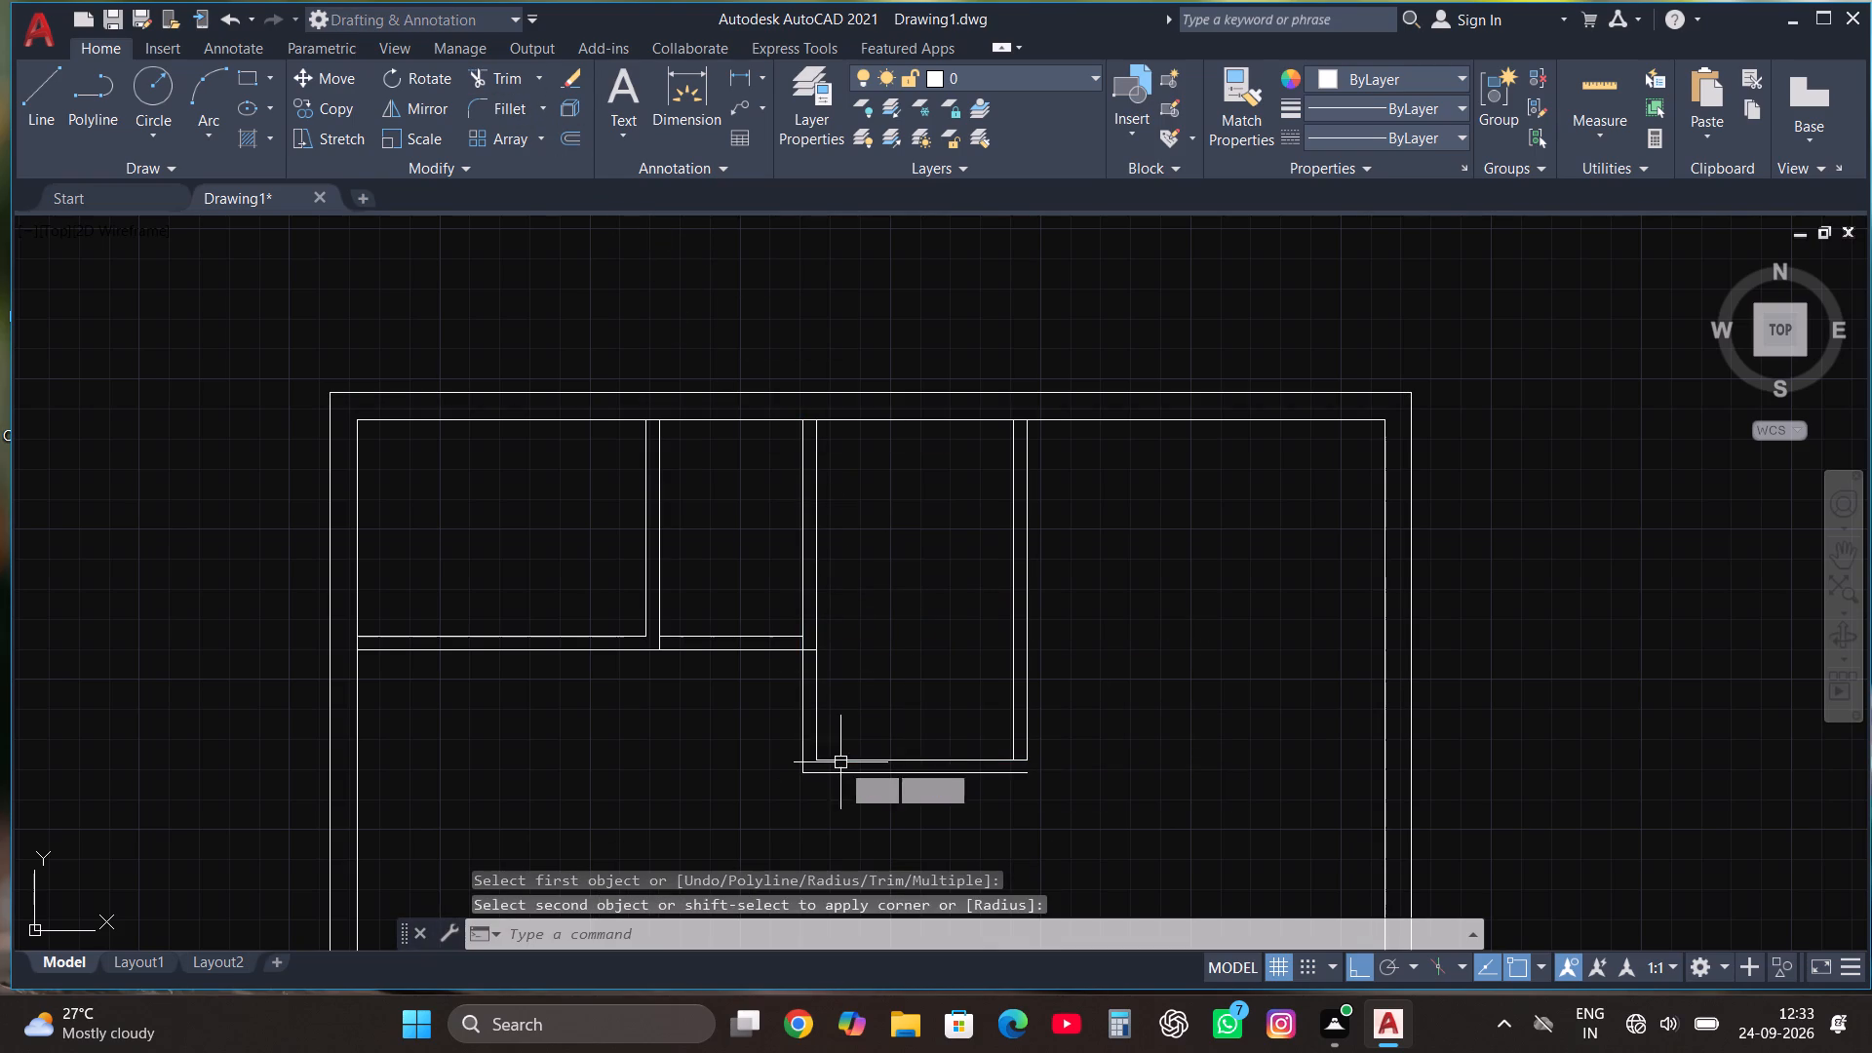
left_click(501, 95)
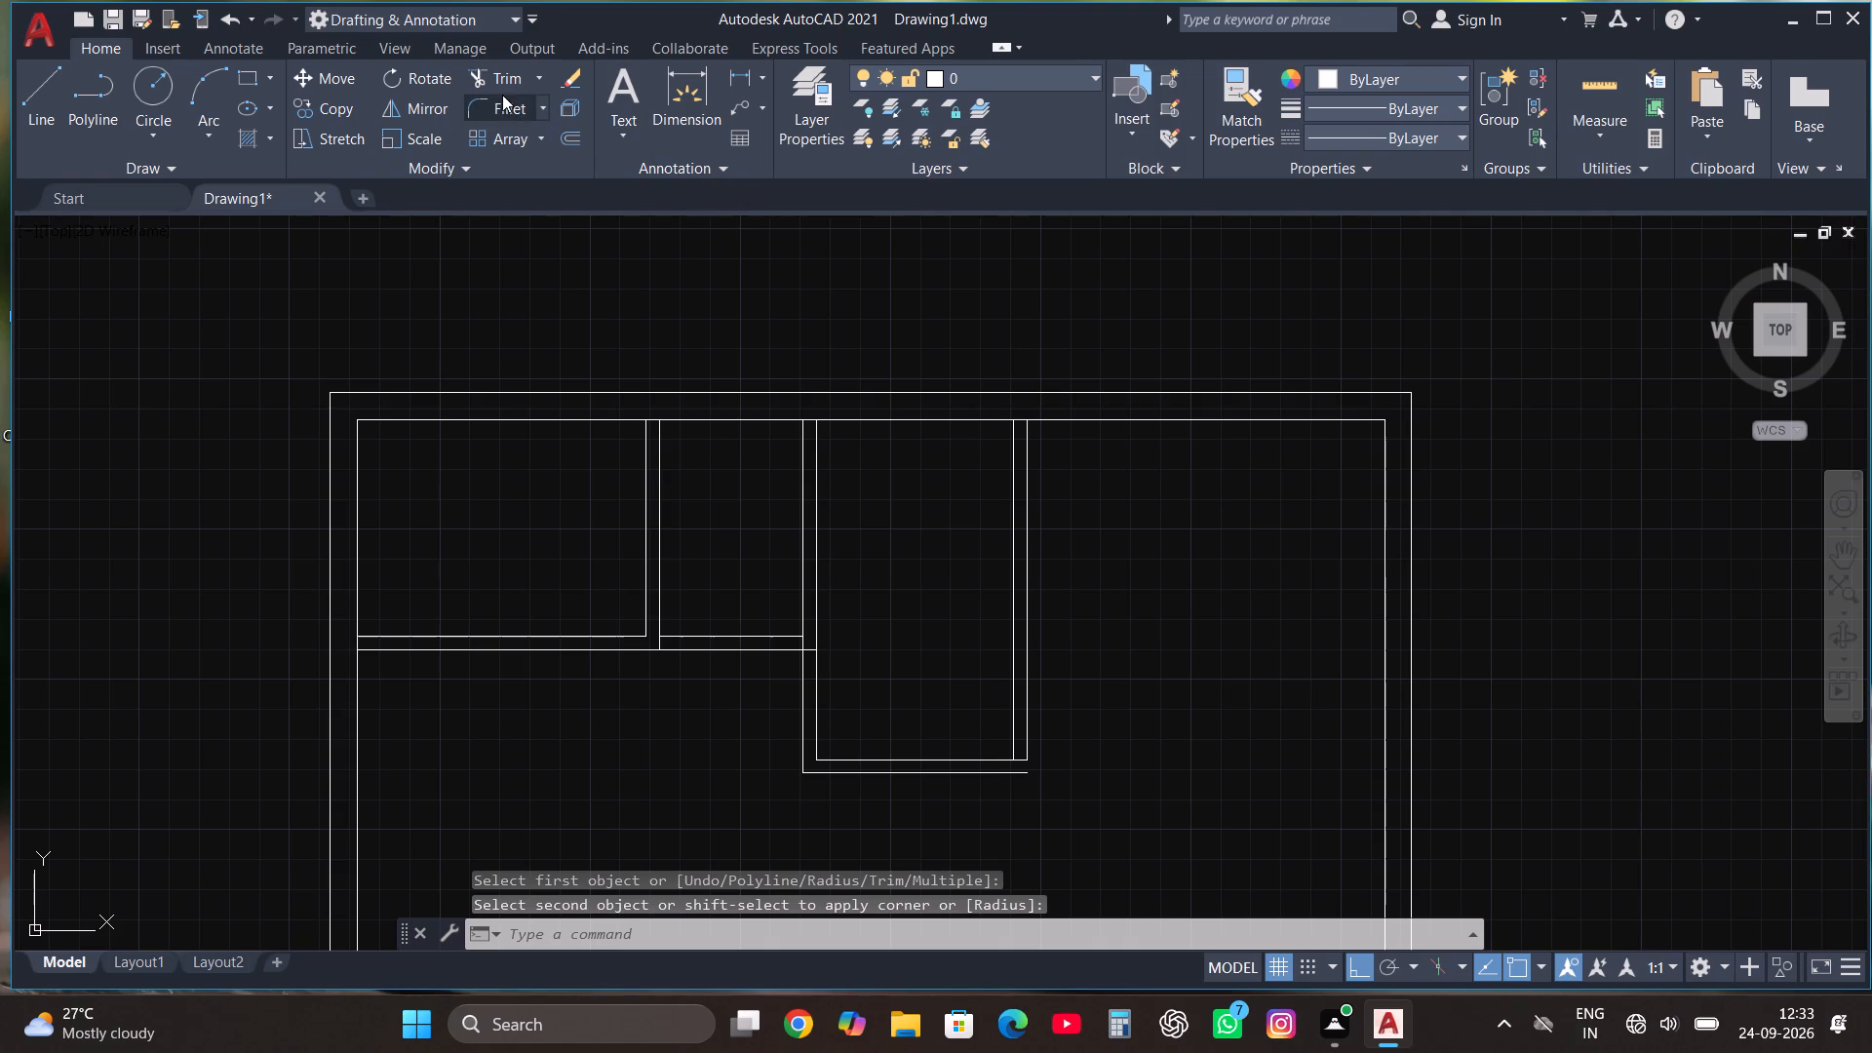
left_click(993, 759)
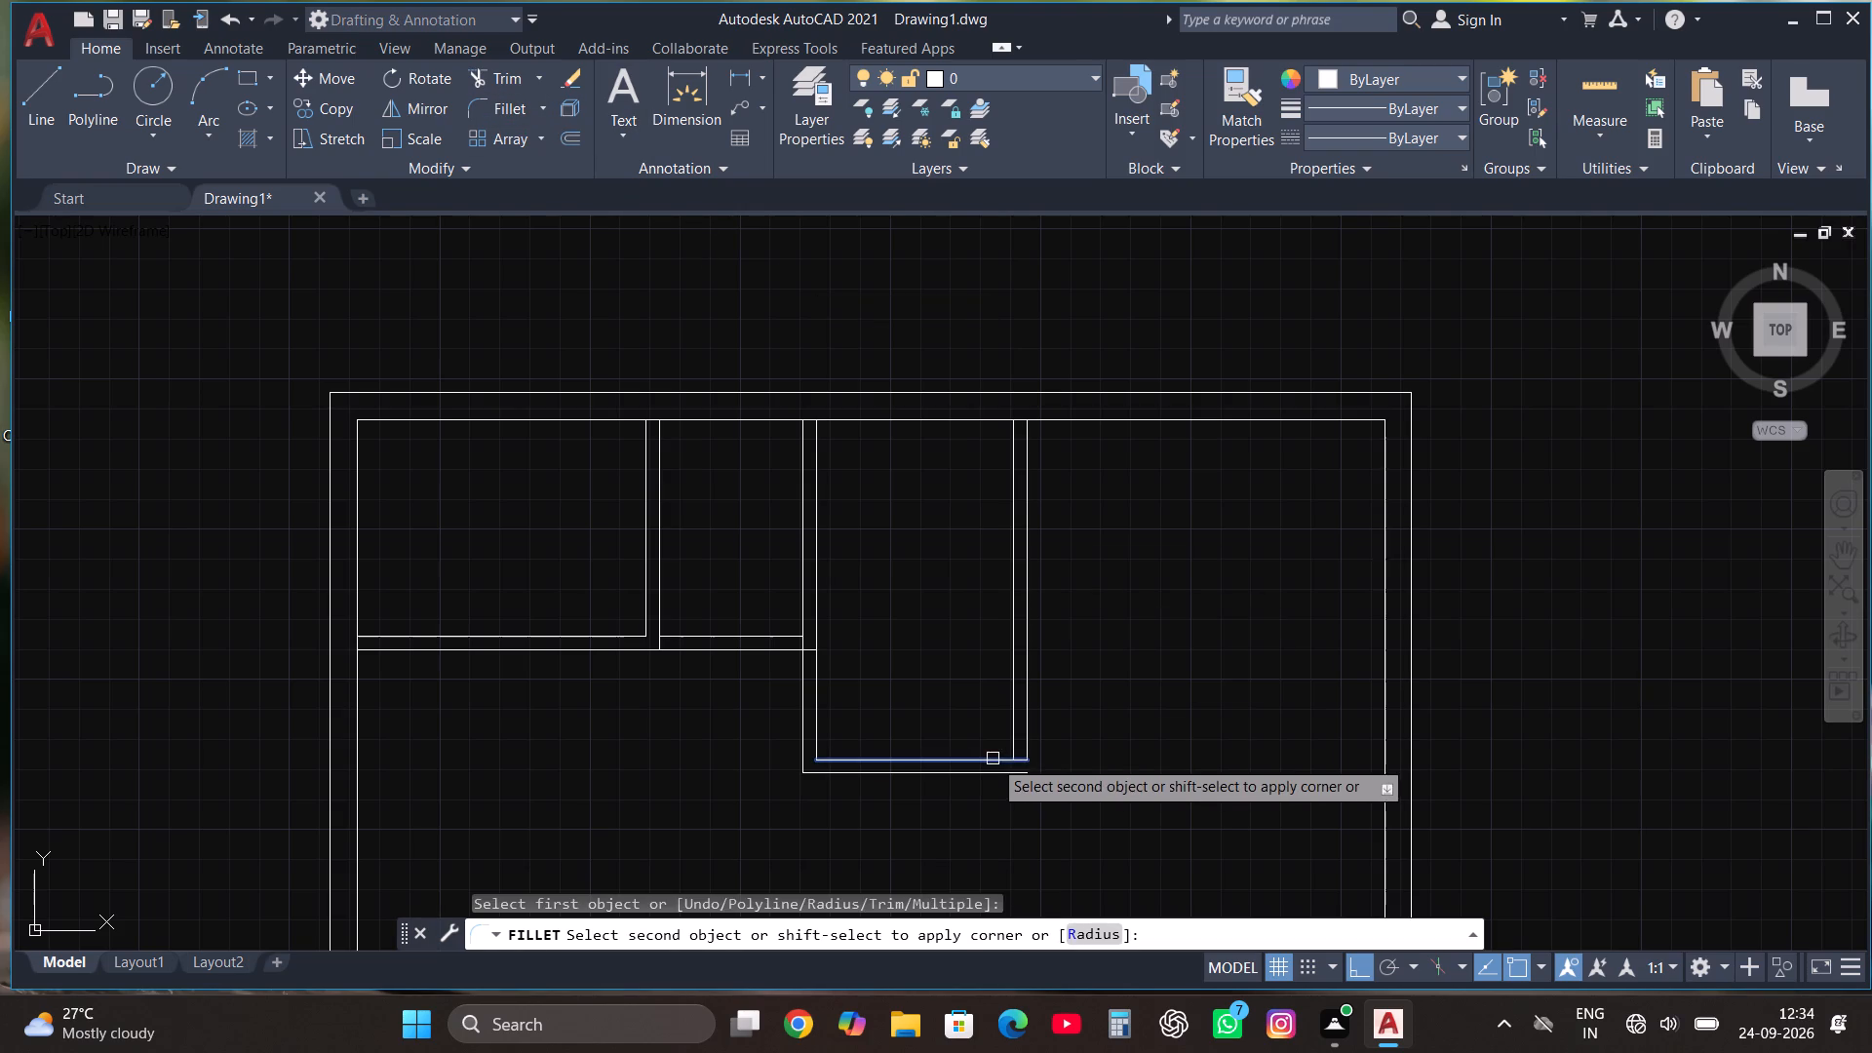
left_click(1017, 734)
left_click(515, 111)
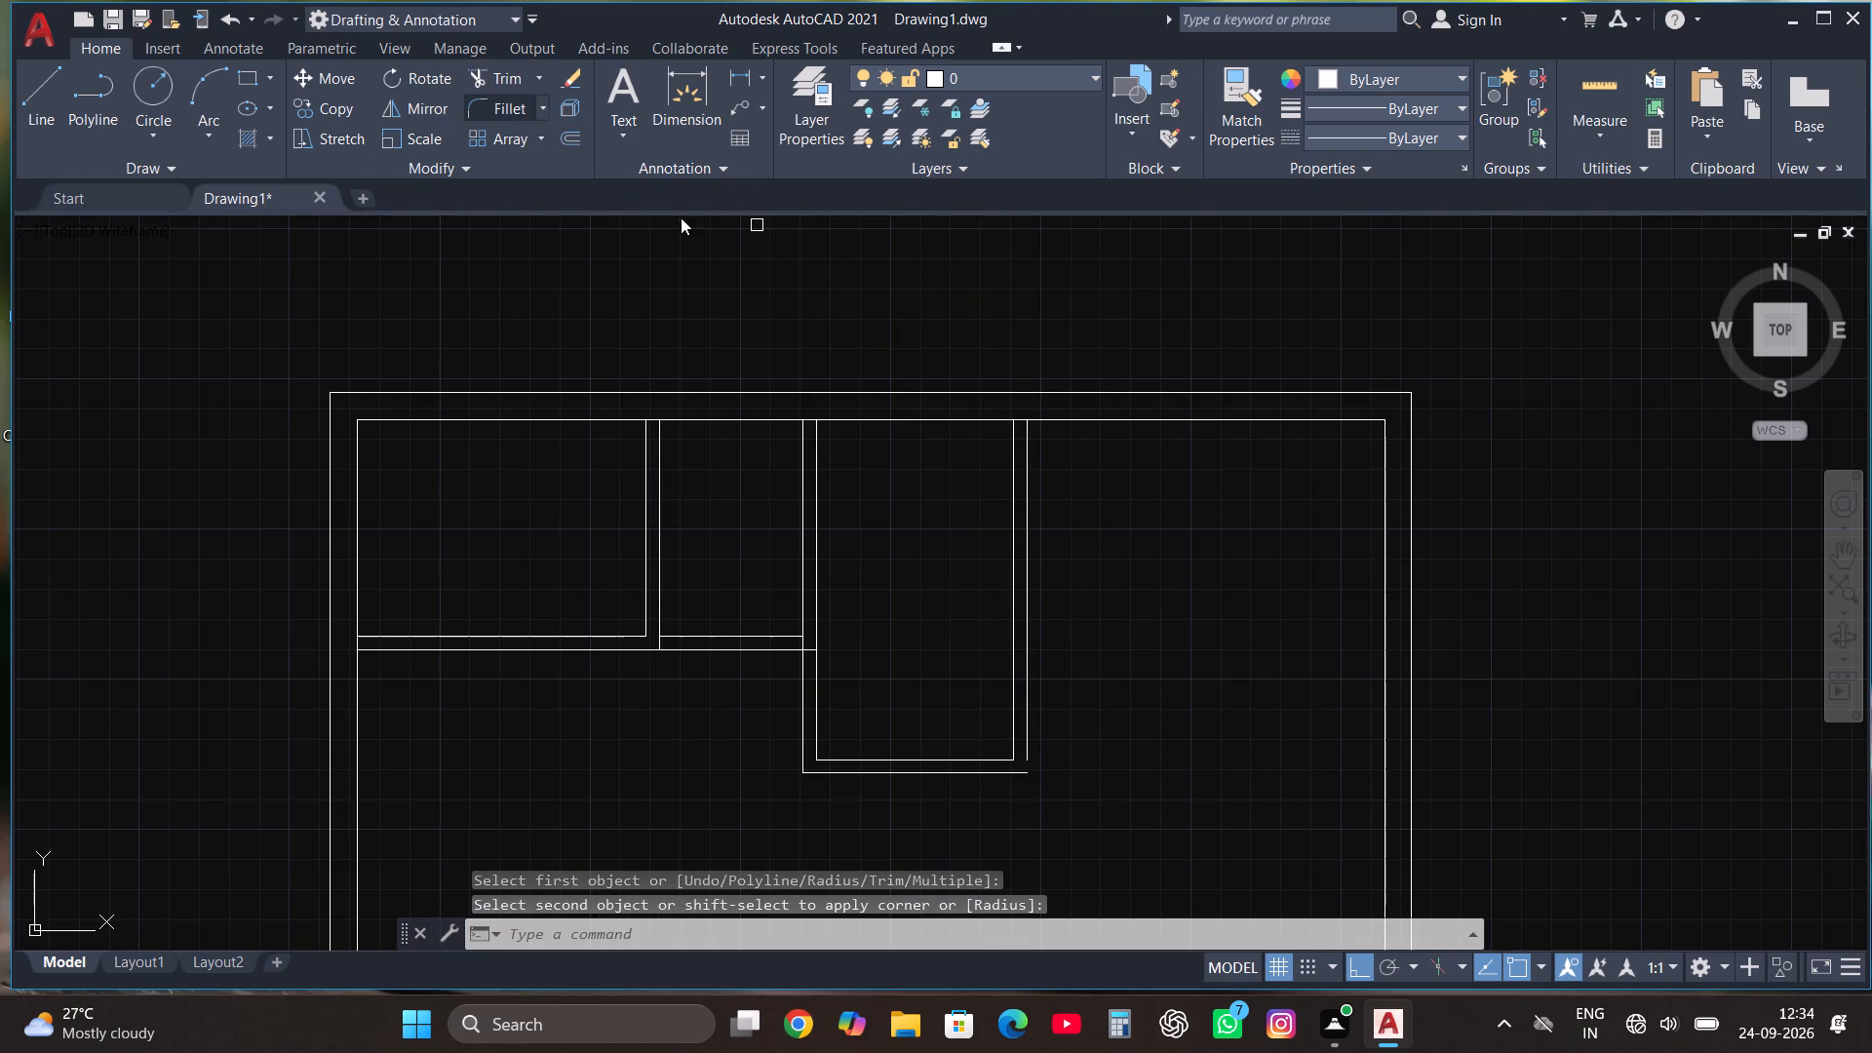
left_click(1001, 780)
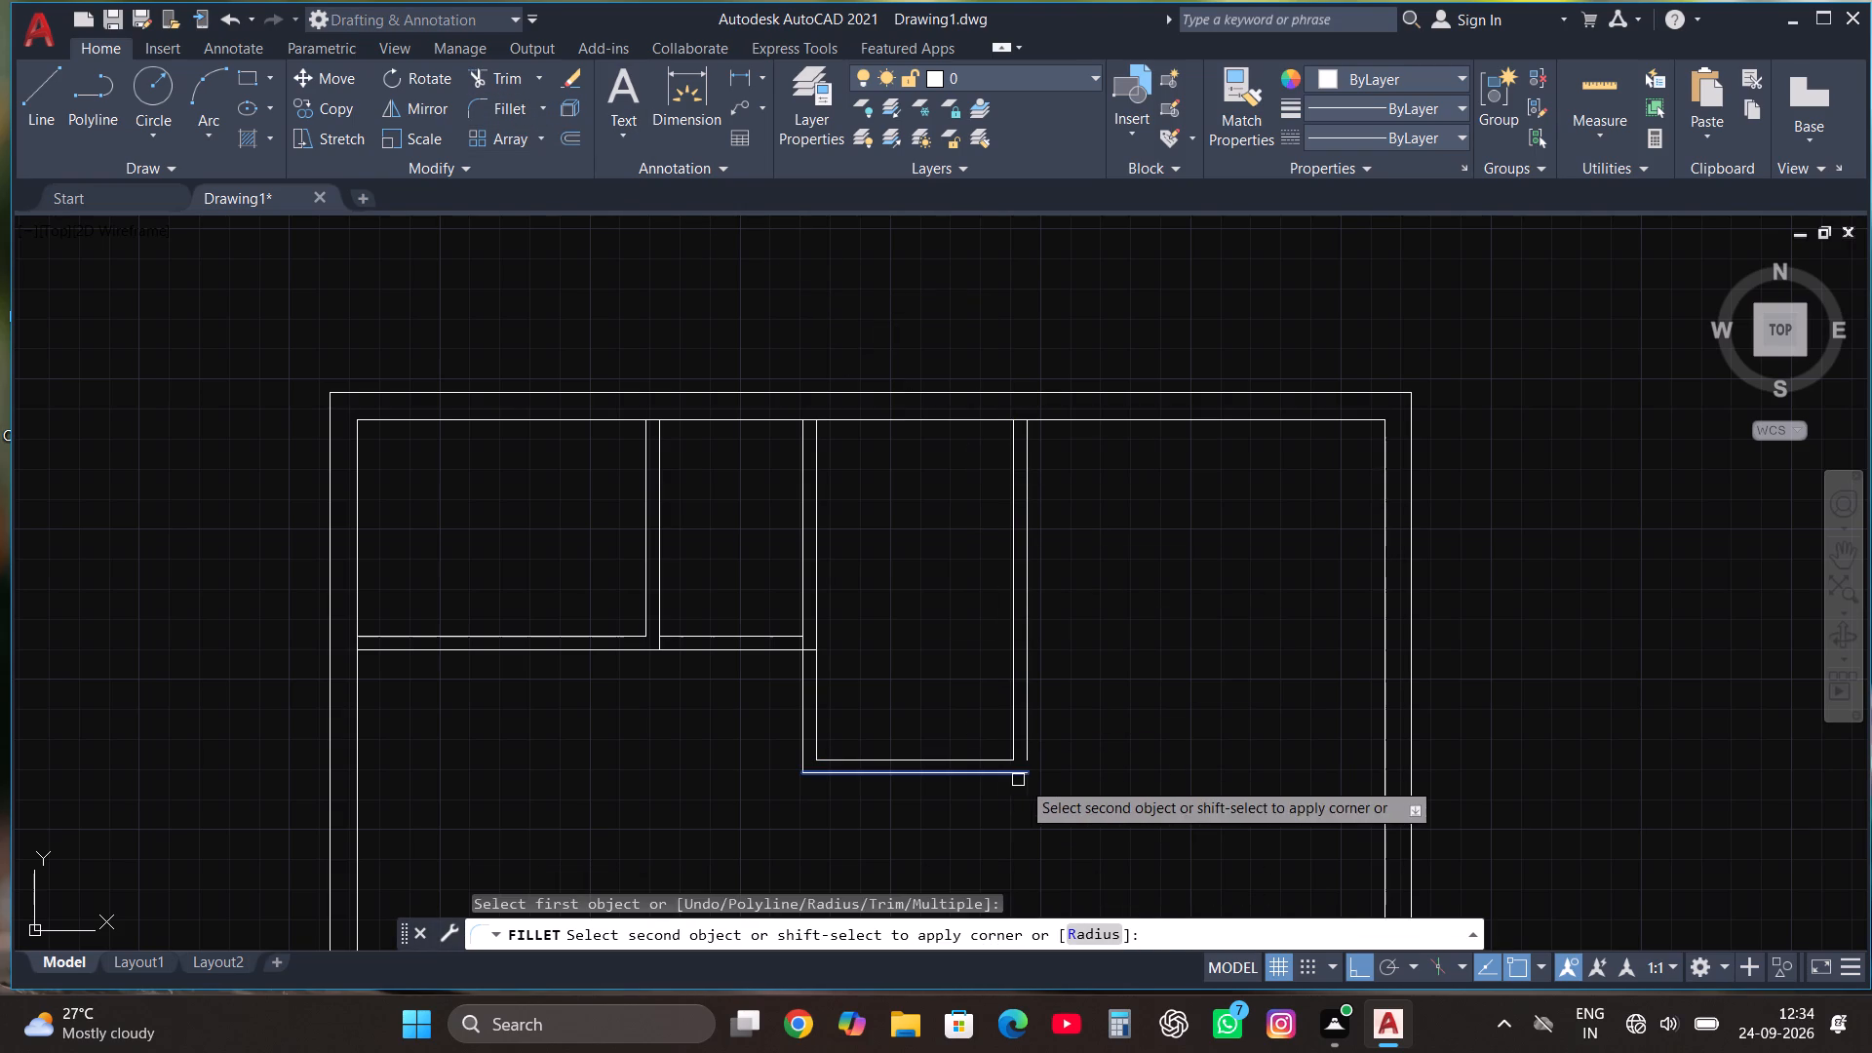
left_click(1033, 744)
key("Escape")
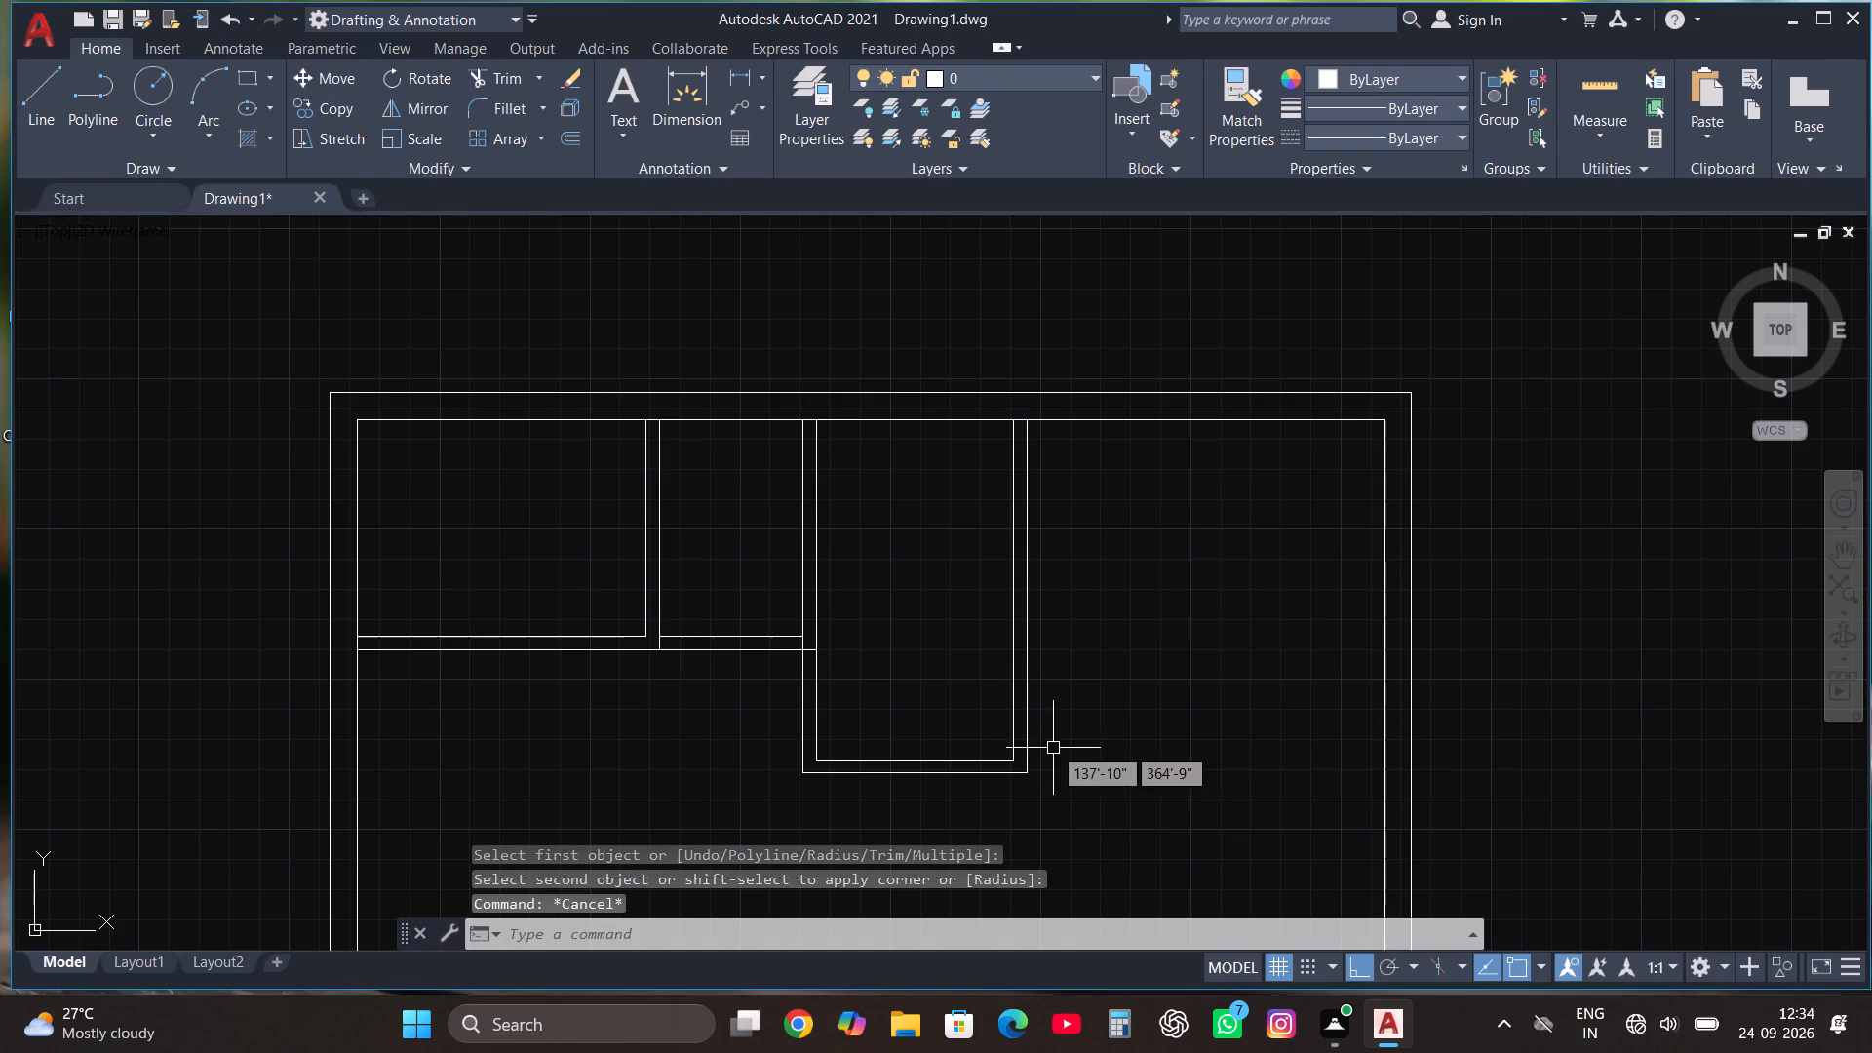
Trim the leftover line pieces crossing the partition thickness at the lower junctions on both sides of the 4' wide room.
left_click(508, 75)
scroll(823, 613, "up", 1)
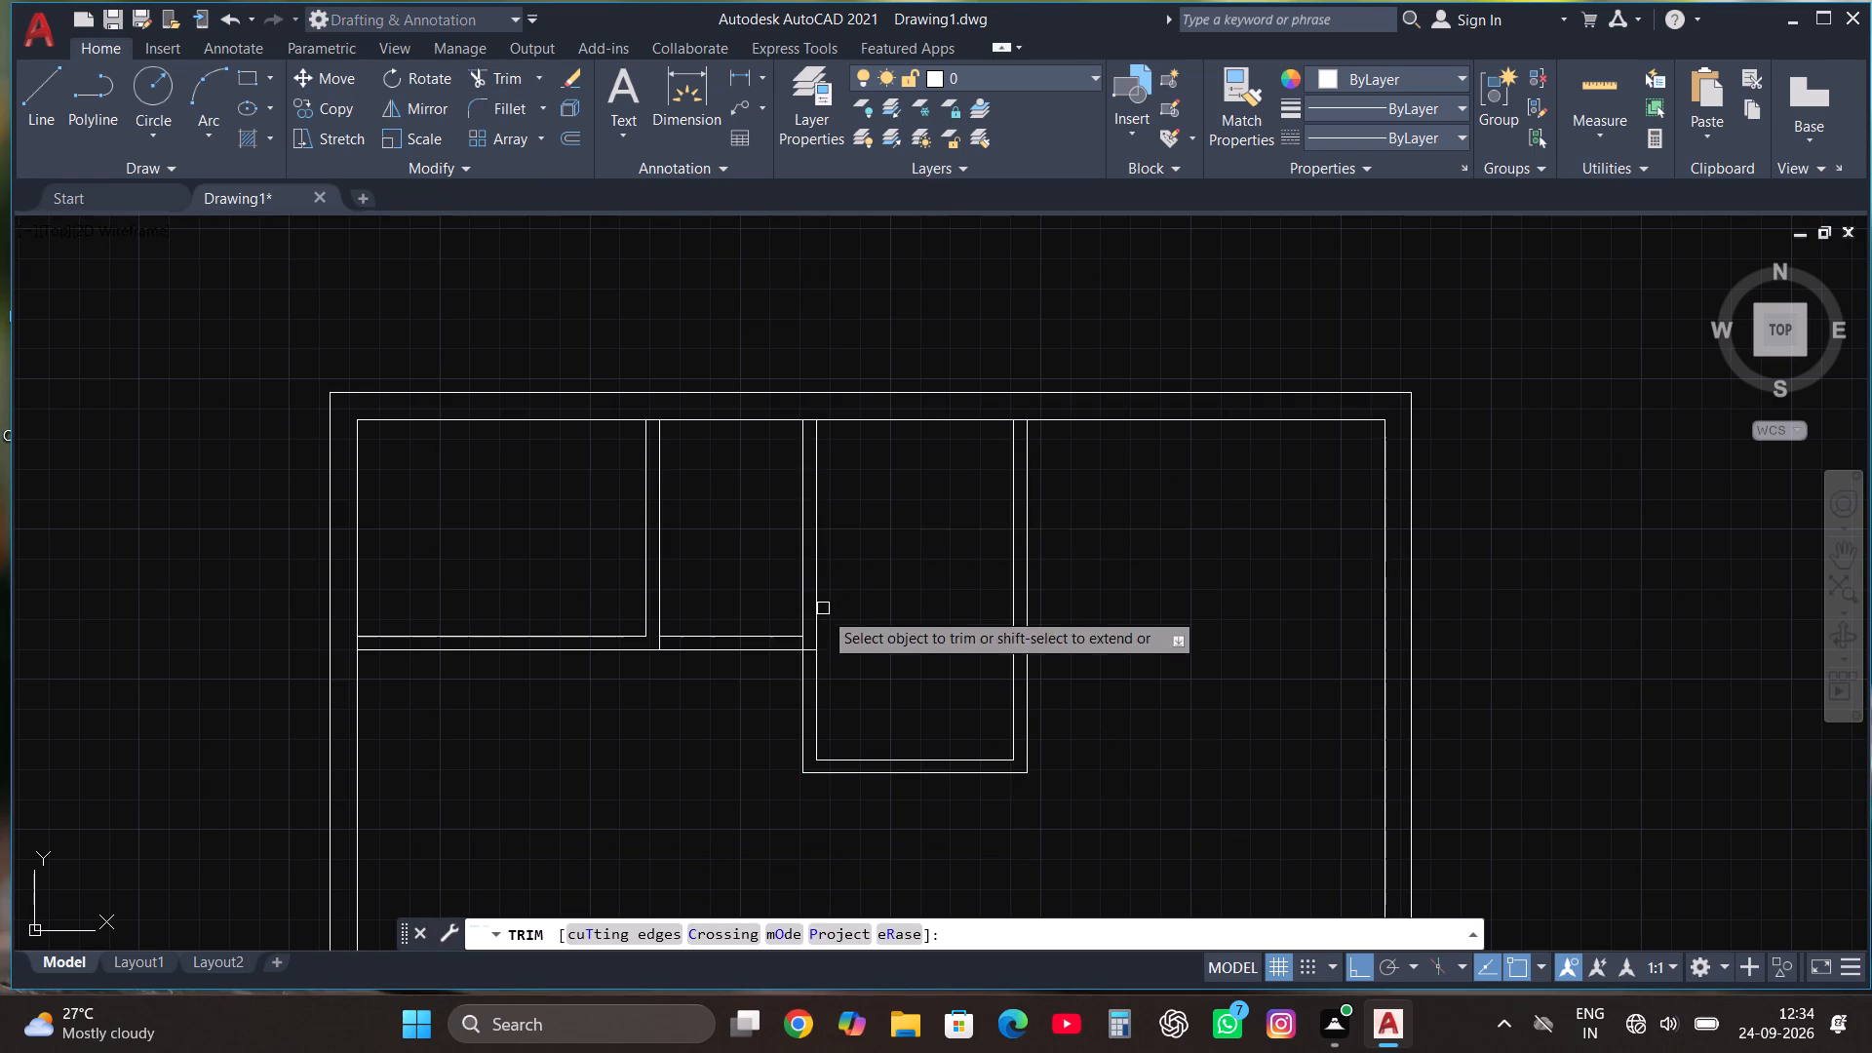
scroll(823, 611, "up", 1)
left_click(787, 709)
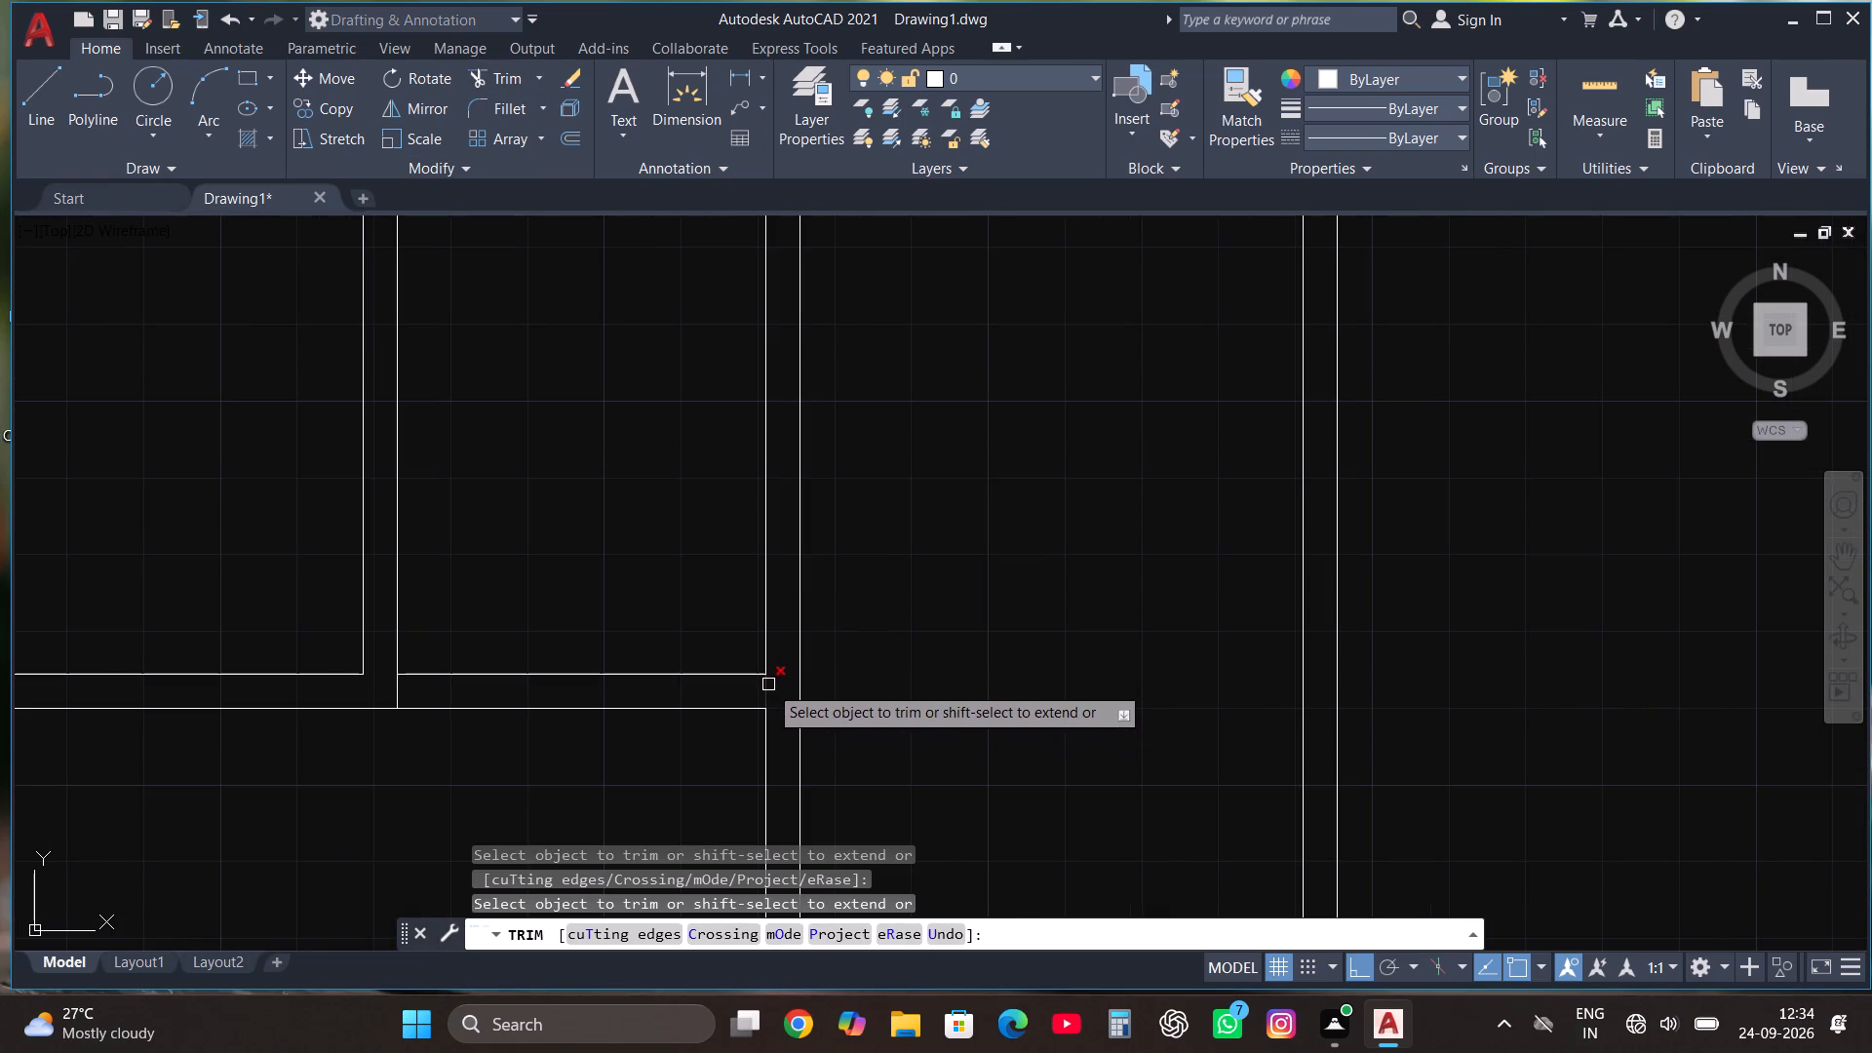
left_click(766, 684)
left_click(403, 691)
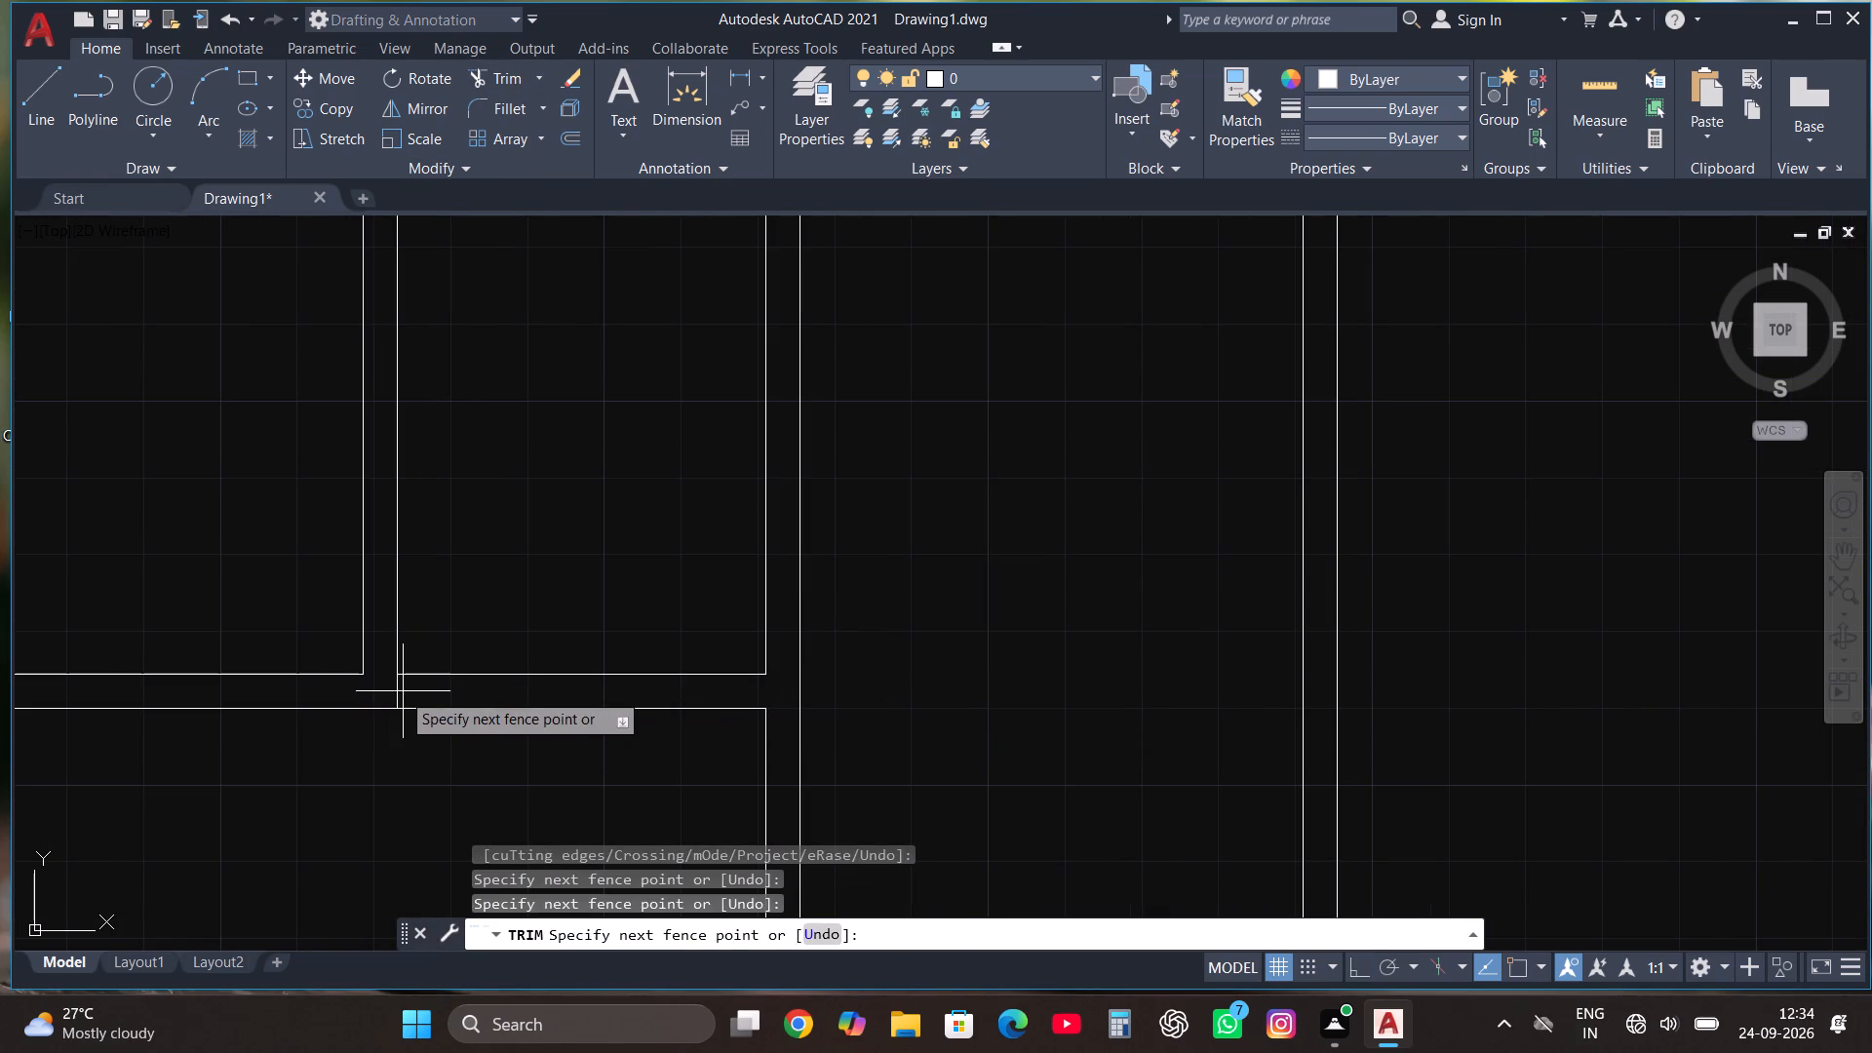
left_click(375, 697)
key("Escape")
scroll(753, 618, "down", 1)
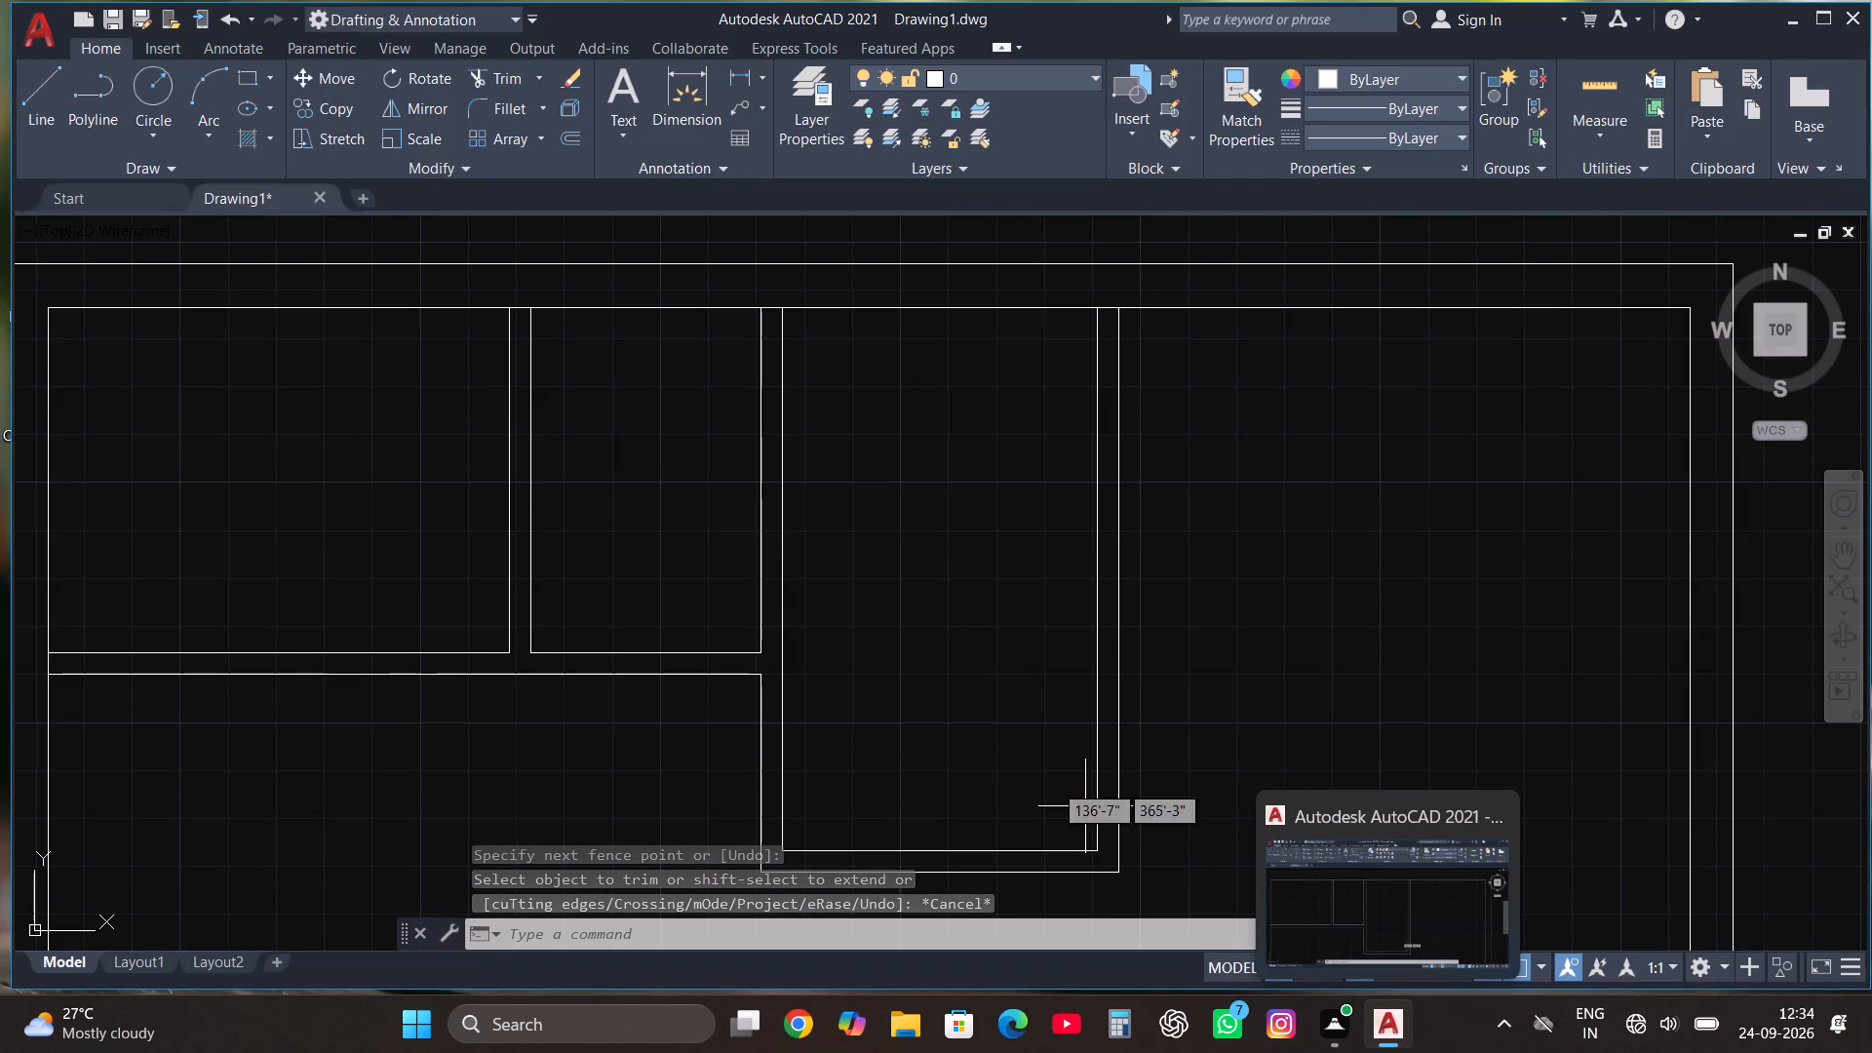
key("Escape")
scroll(800, 712, "down", 2)
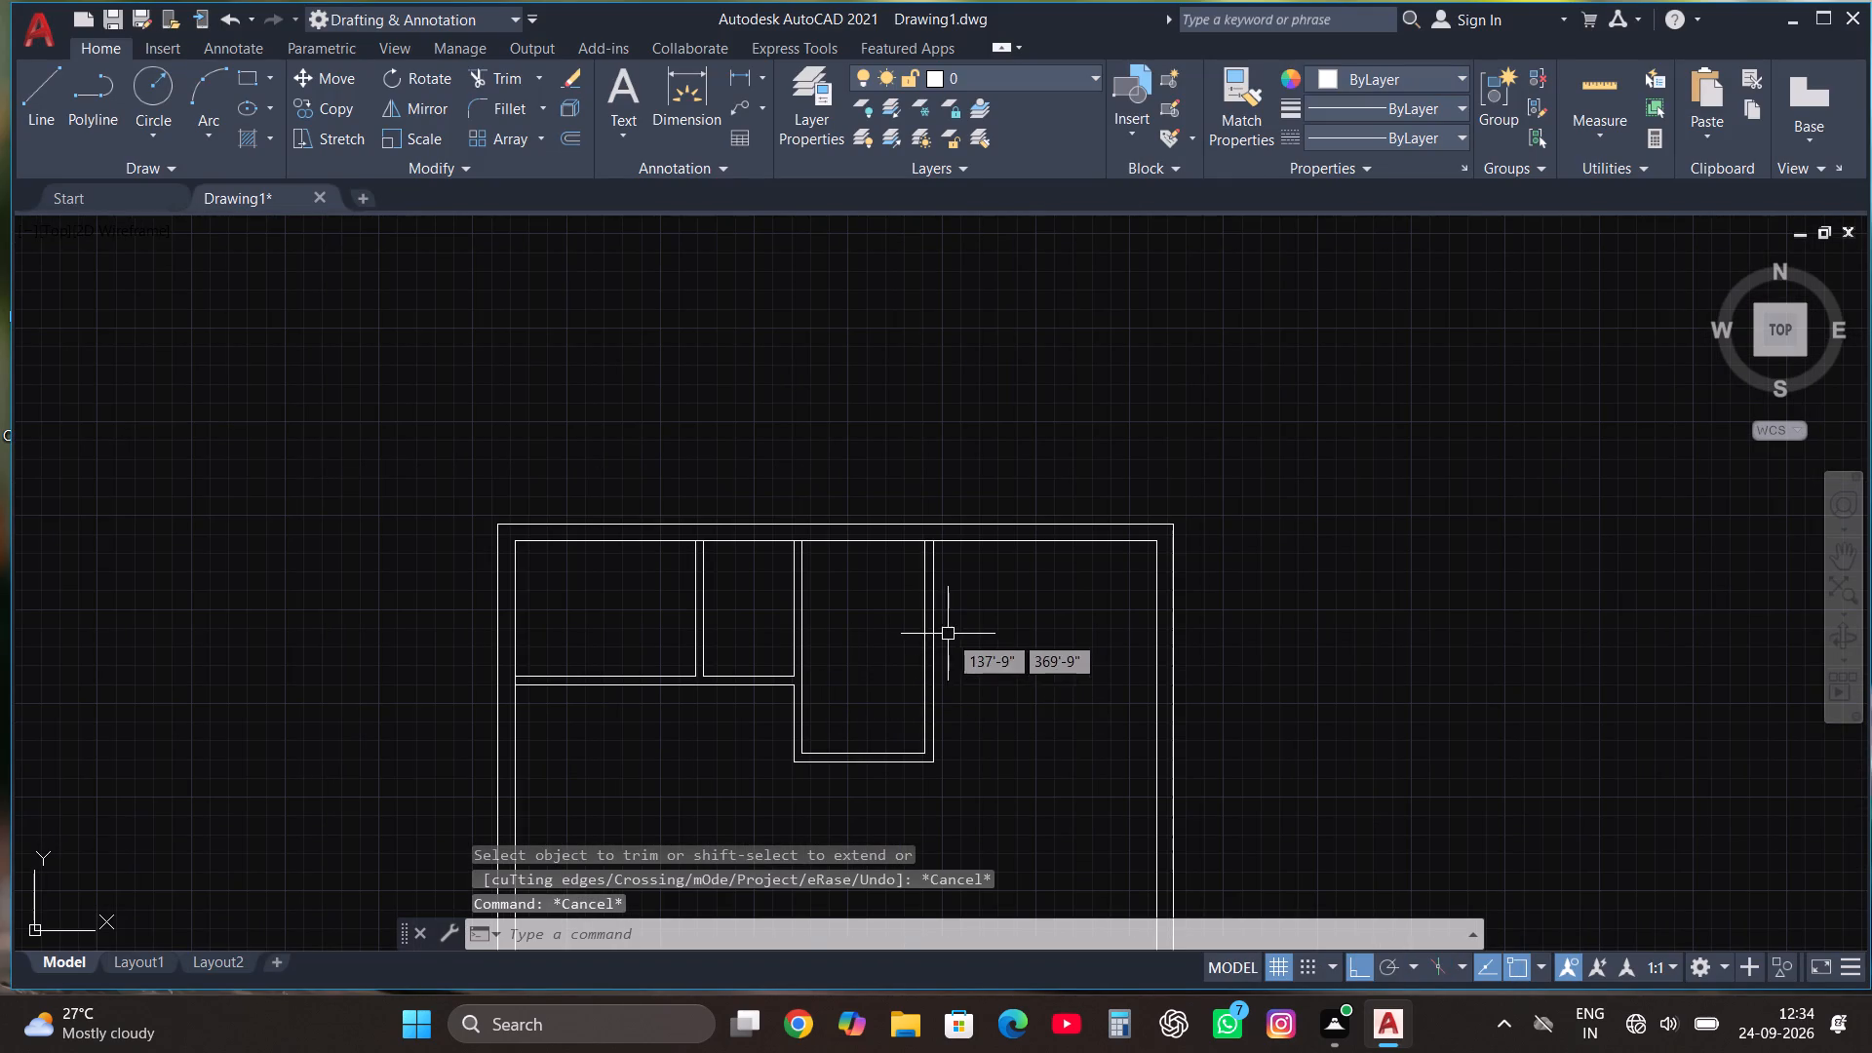
Draw a horizontal line from the 4' wide room's right partition to the right outer wall's inner face, roughly level with the left rooms' bottom partition, trimming the overshoot.
scroll(945, 640, "down", 2)
scroll(1069, 657, "up", 2)
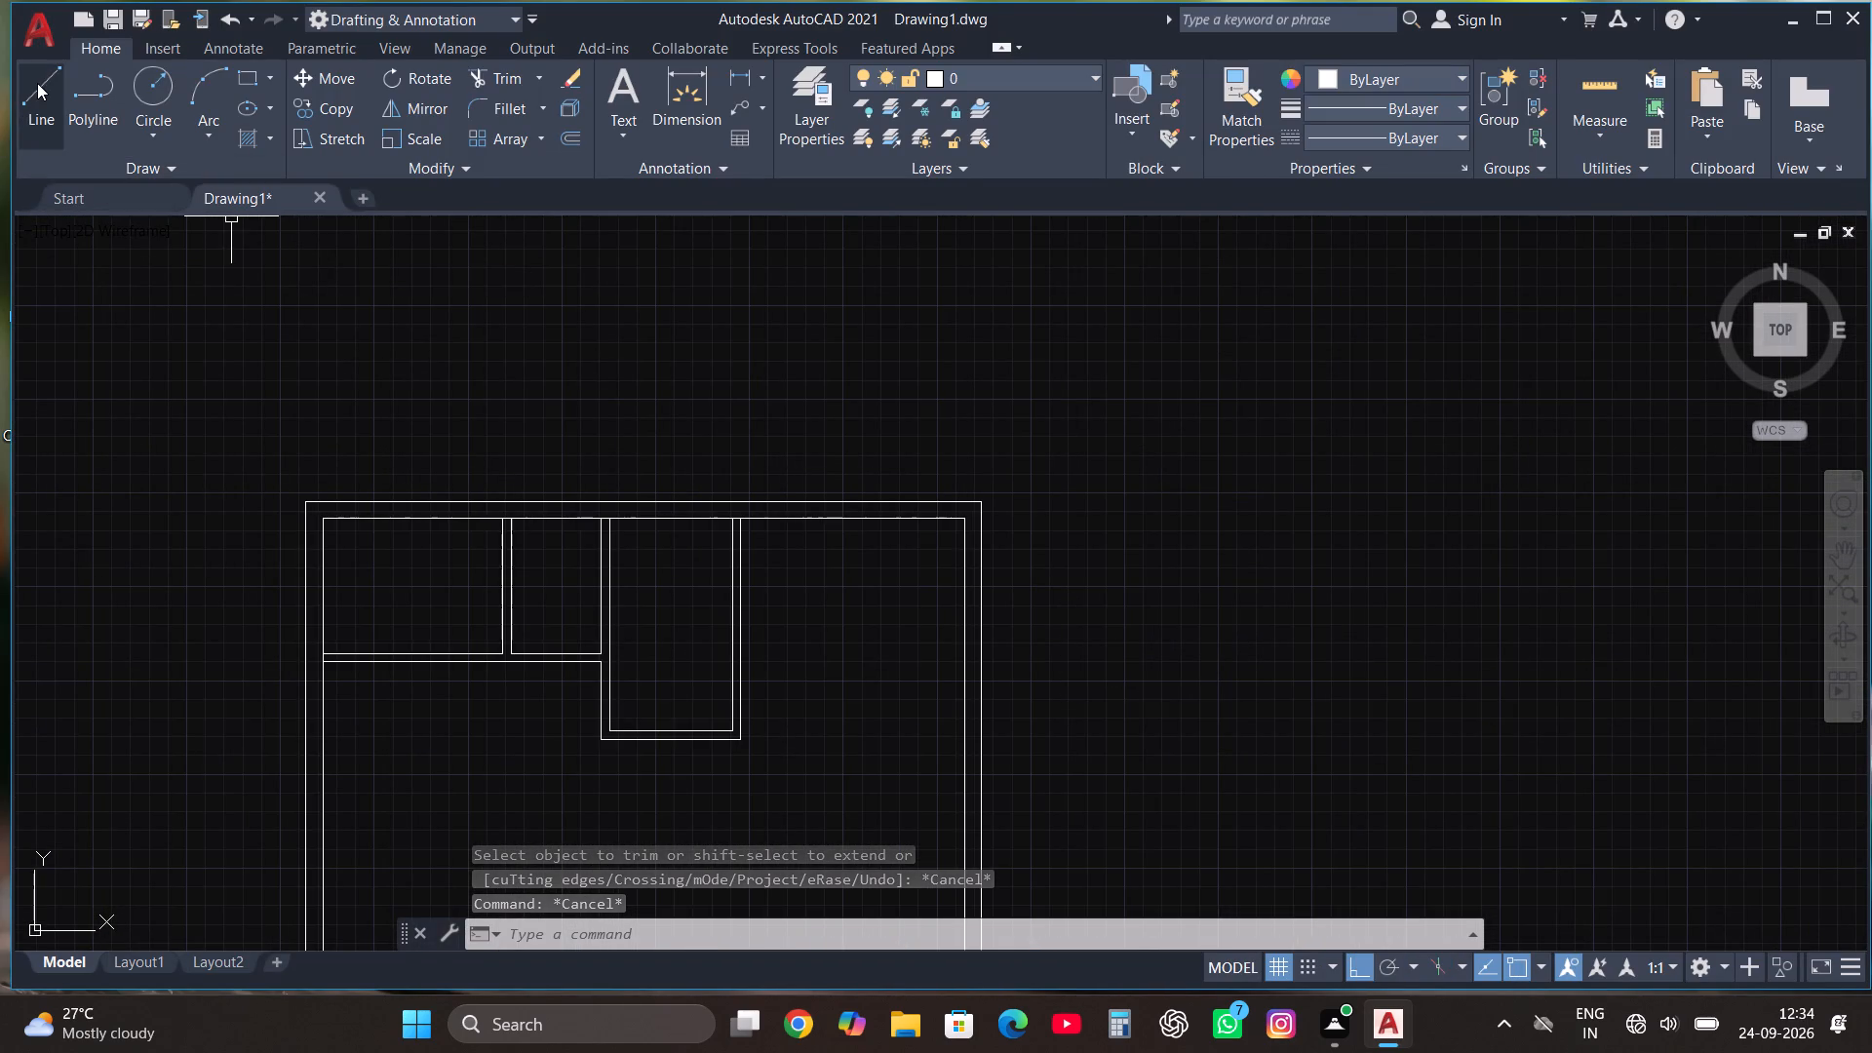
left_click(38, 83)
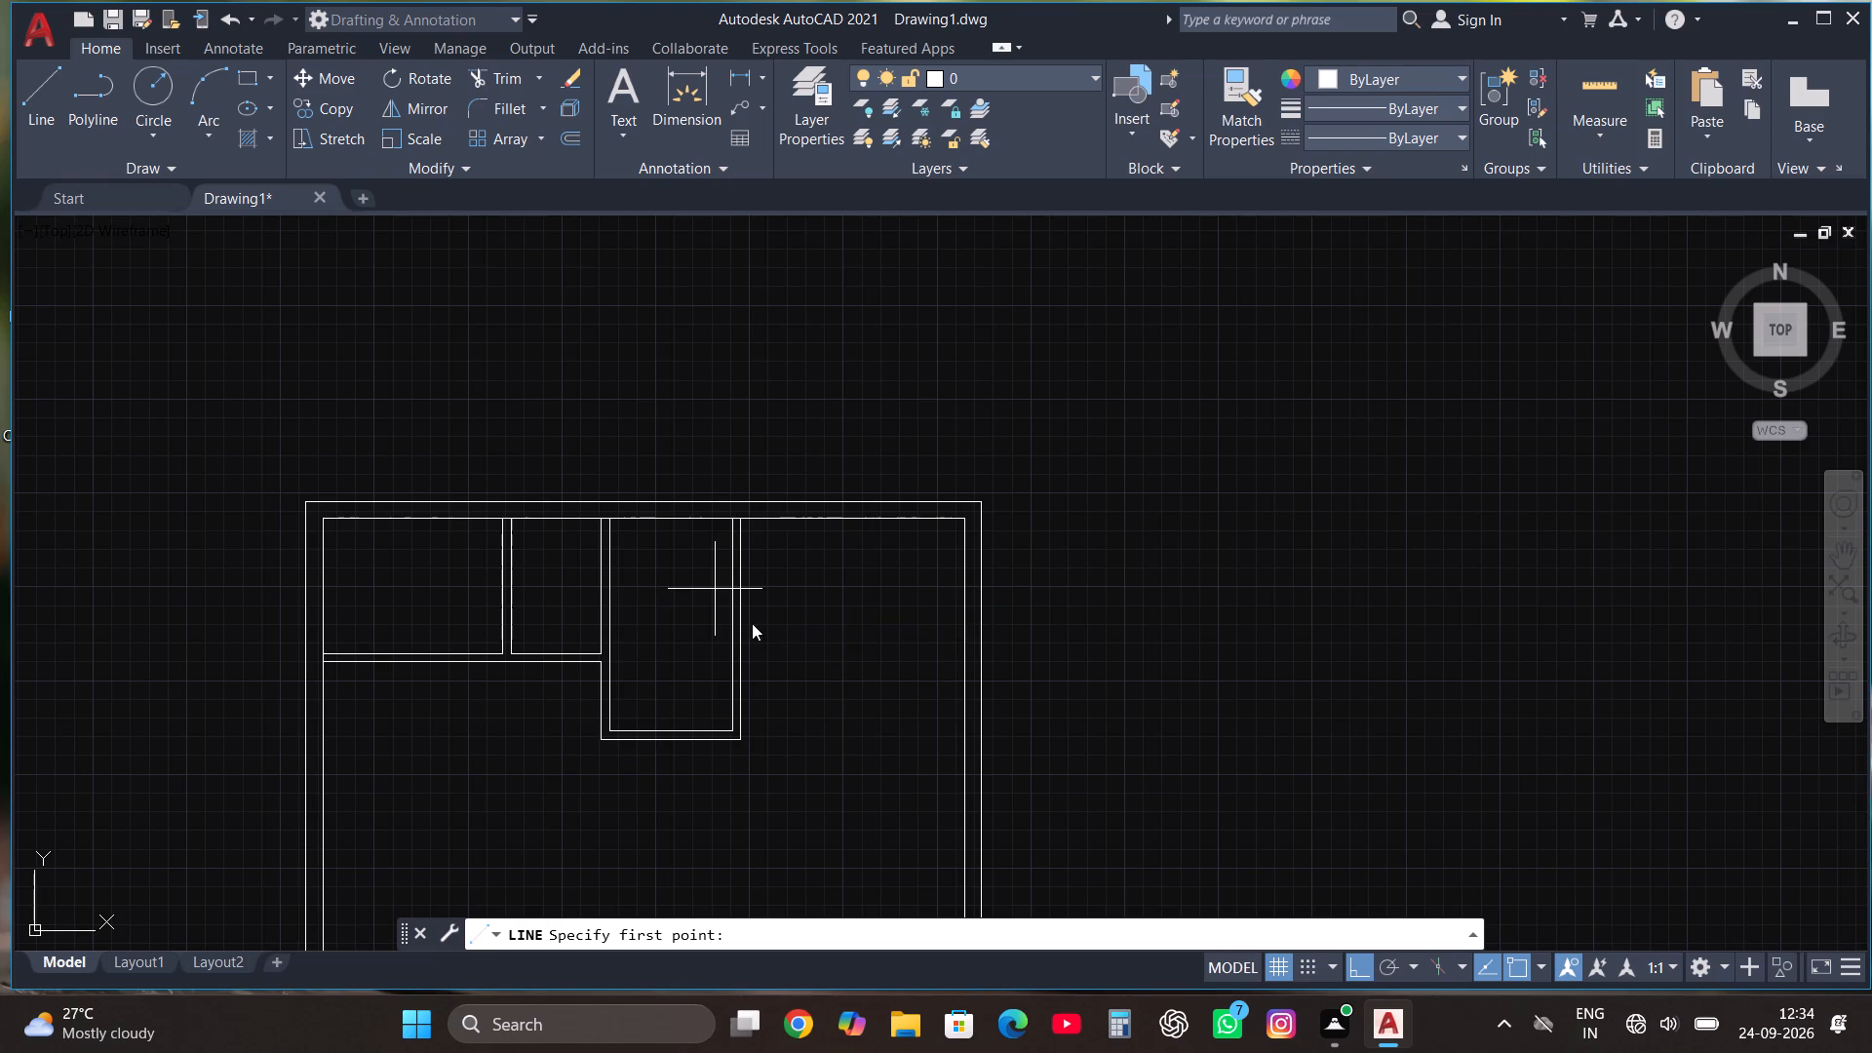
scroll(751, 644, "up", 1)
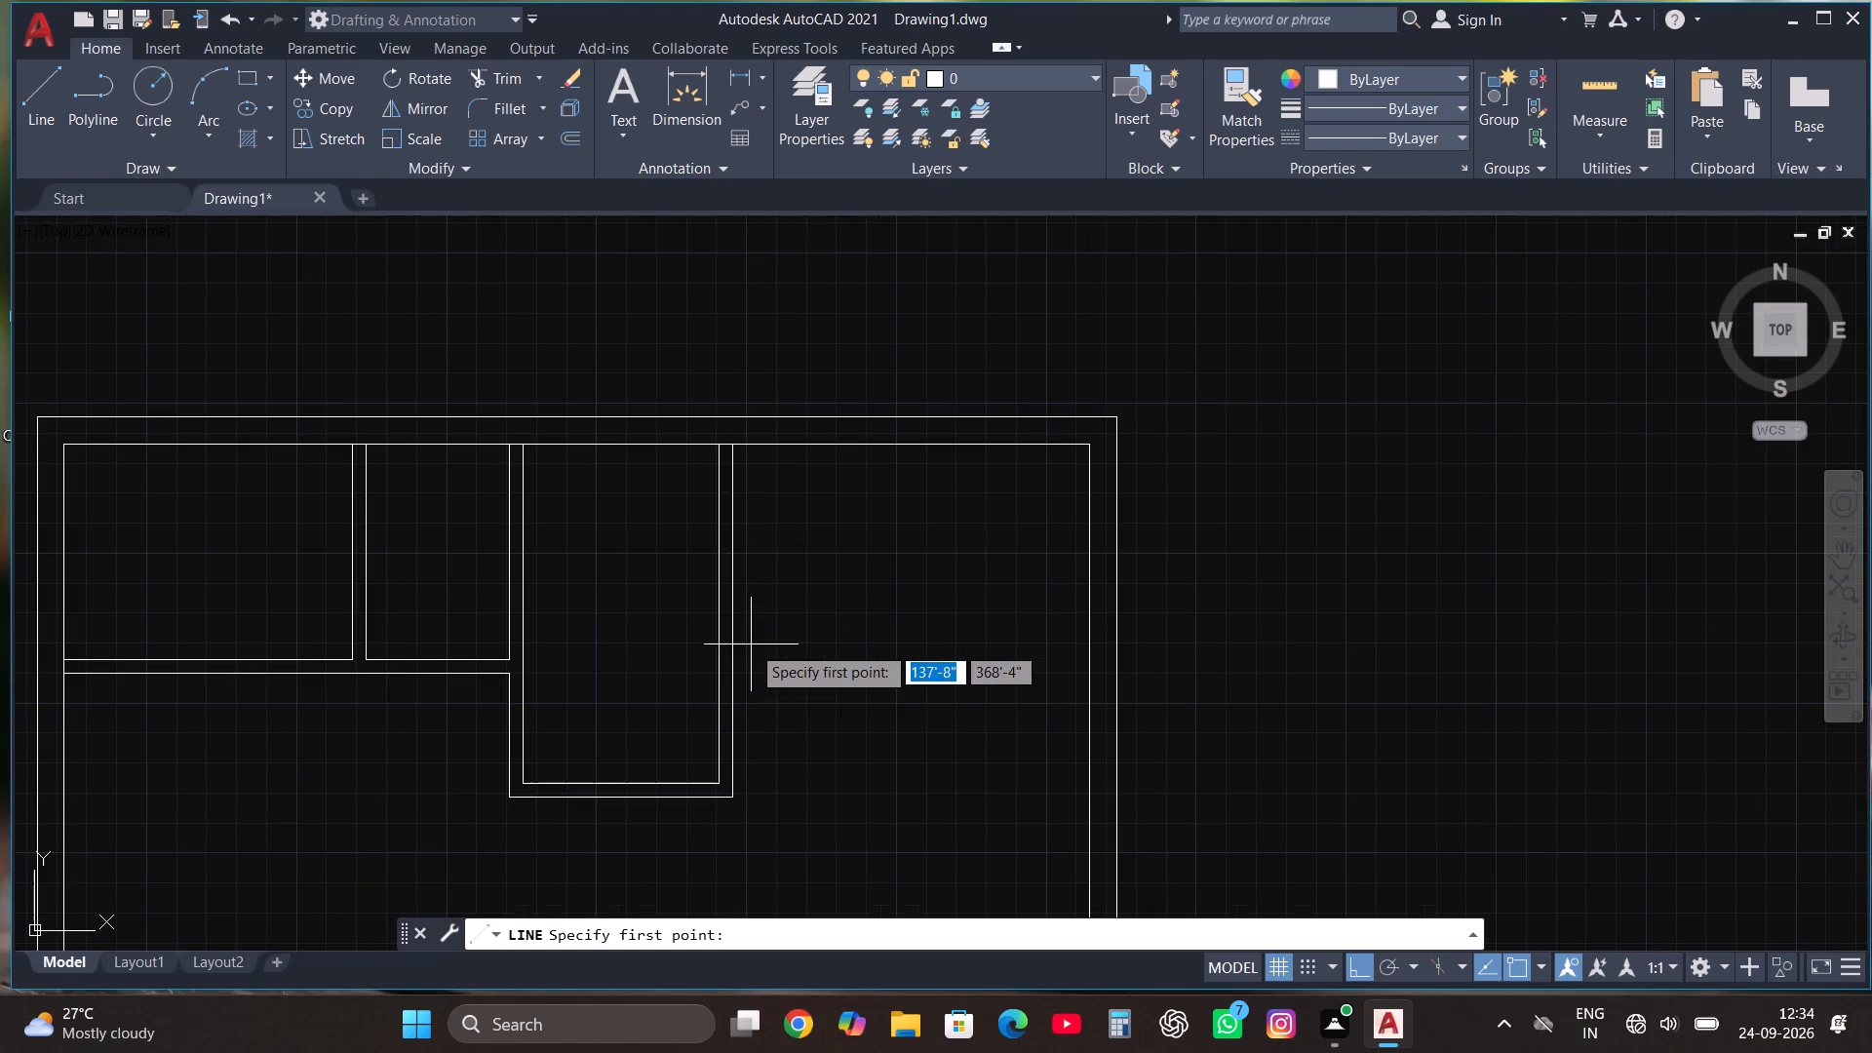
left_click(731, 664)
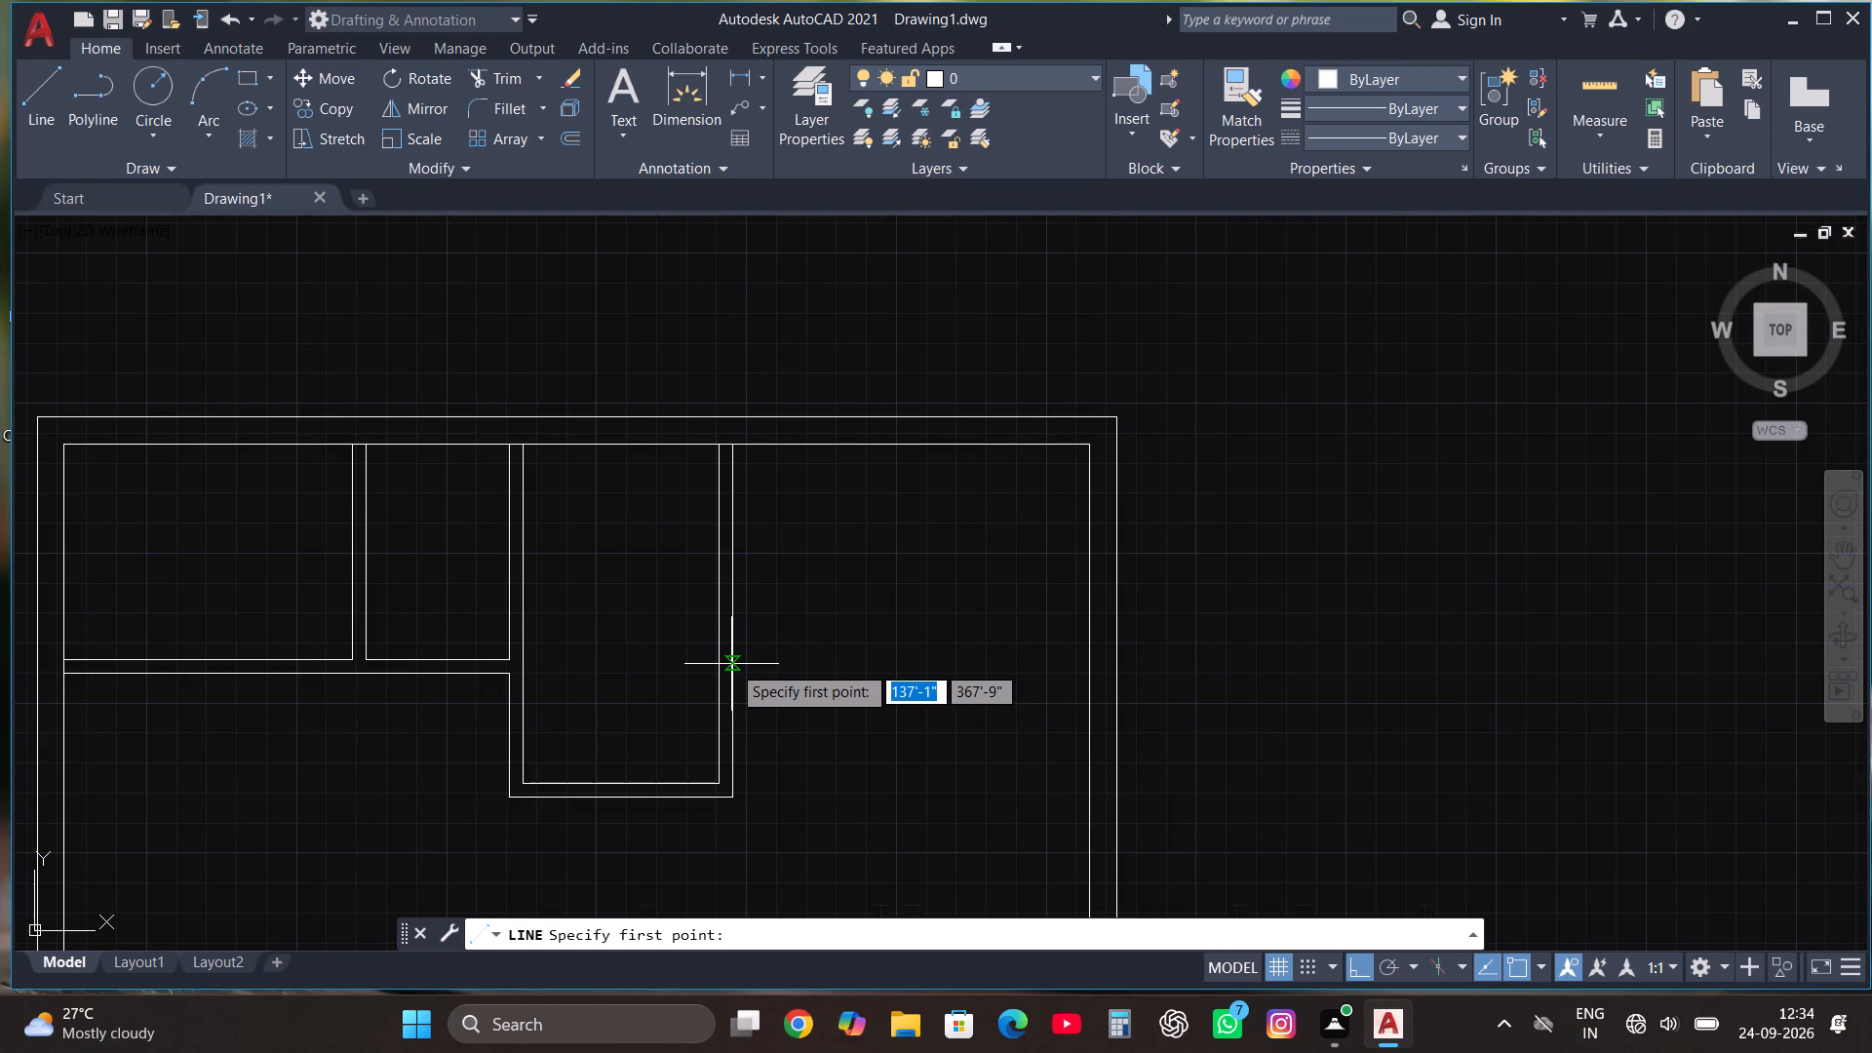
scroll(1069, 673, "up", 2)
left_click(1142, 639)
key("Escape")
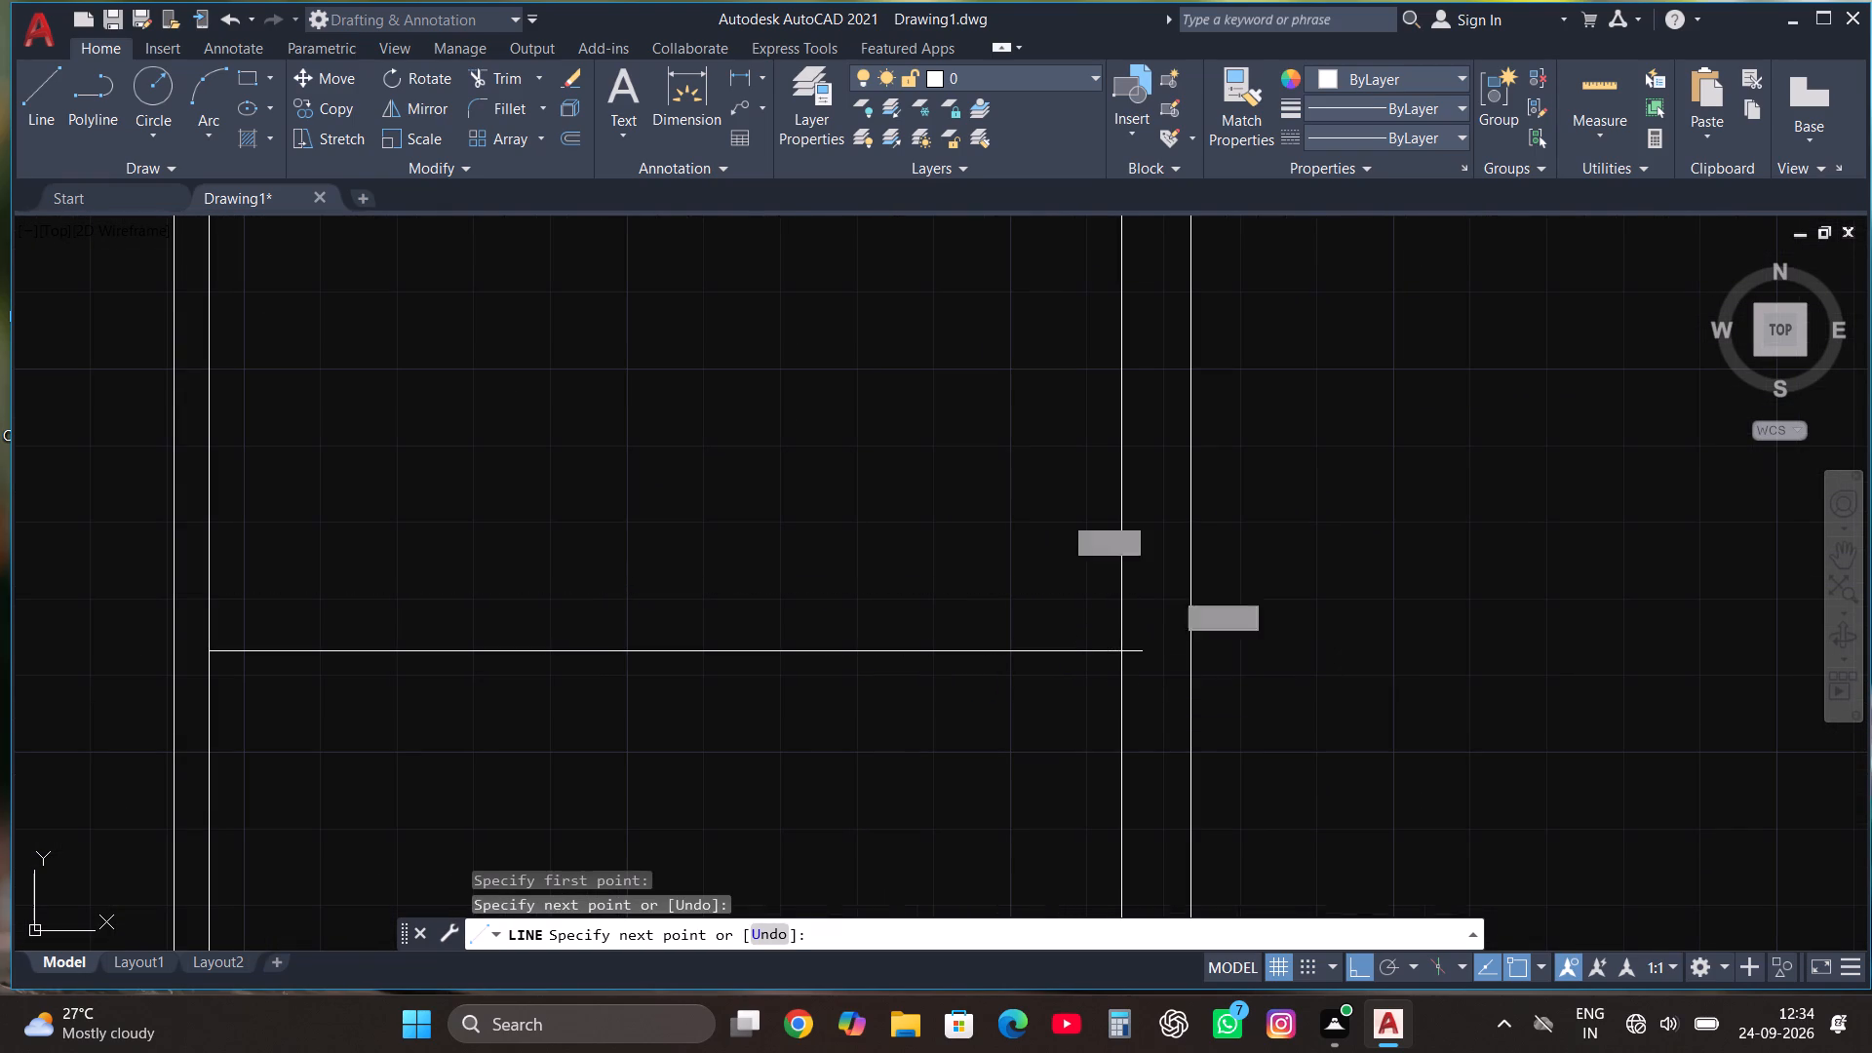
left_click(482, 79)
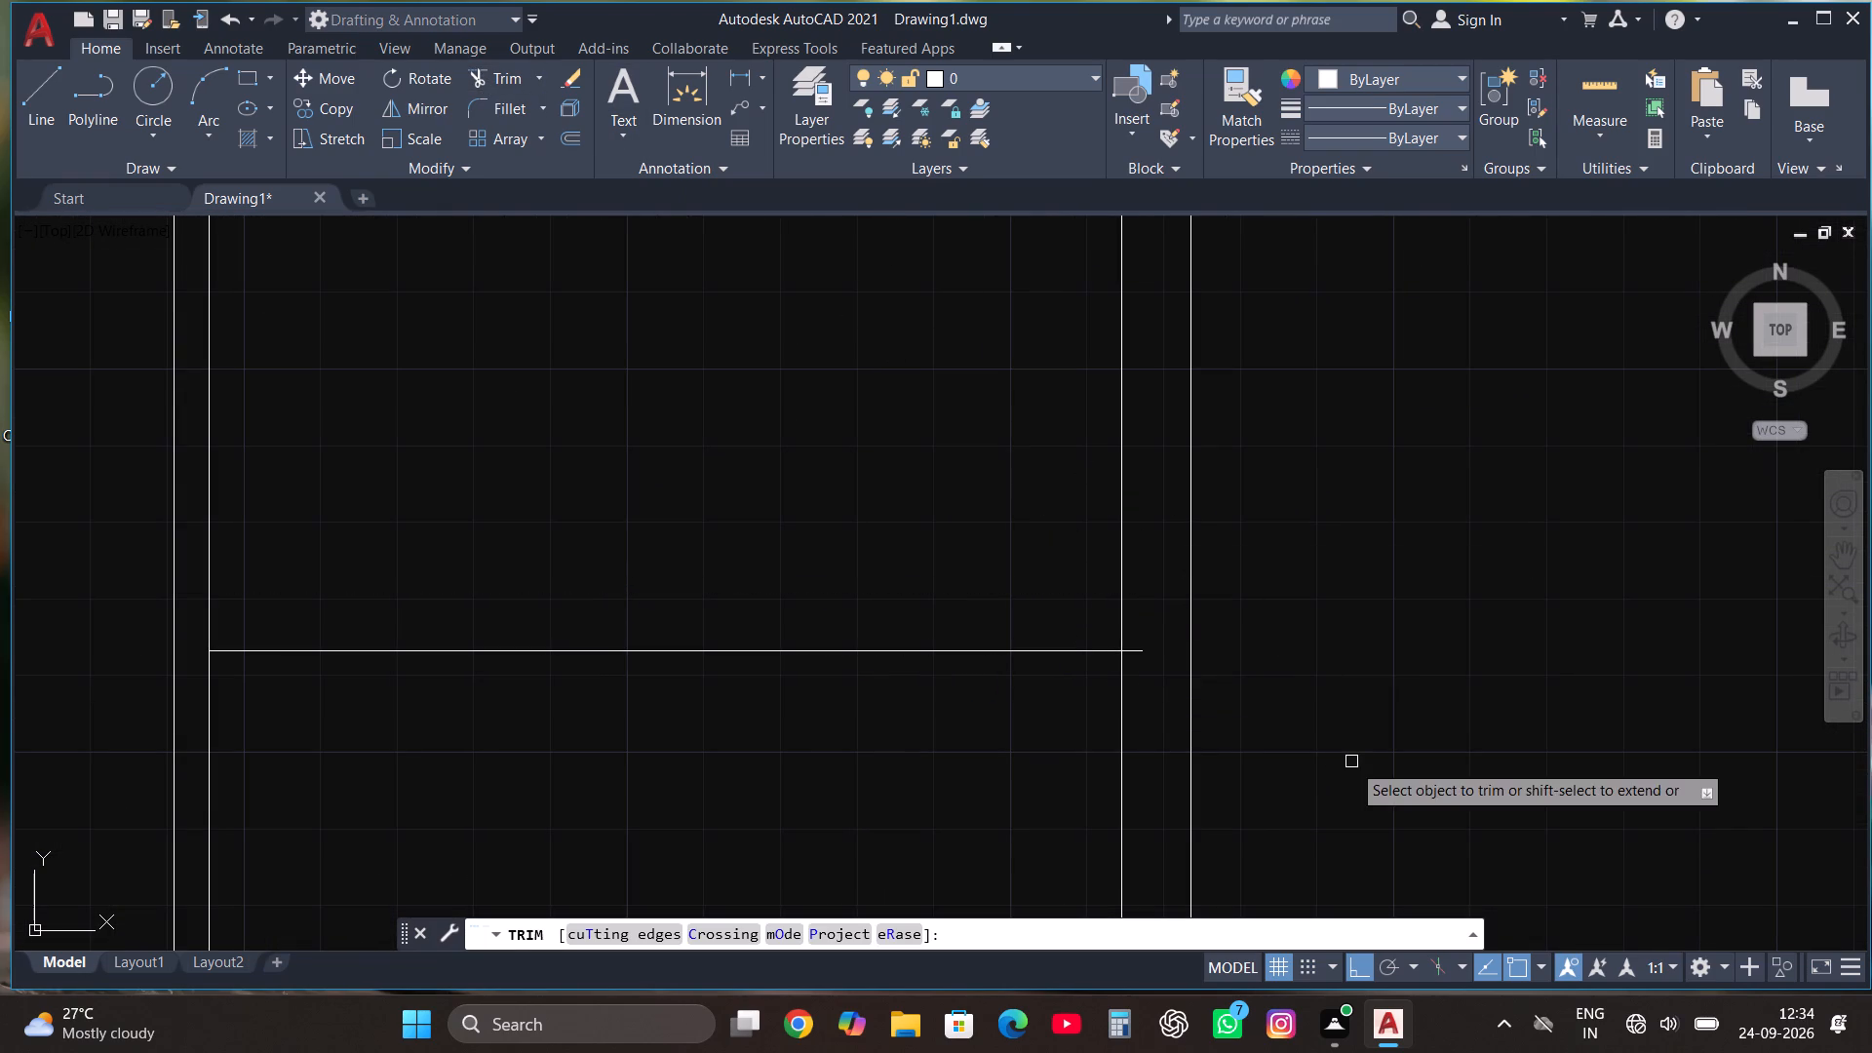
left_click(1128, 651)
scroll(1321, 608, "down", 2)
key("Escape")
Copy the new horizontal line of the upper right room 4.5" downward to form the partition thickness.
left_click(1111, 619)
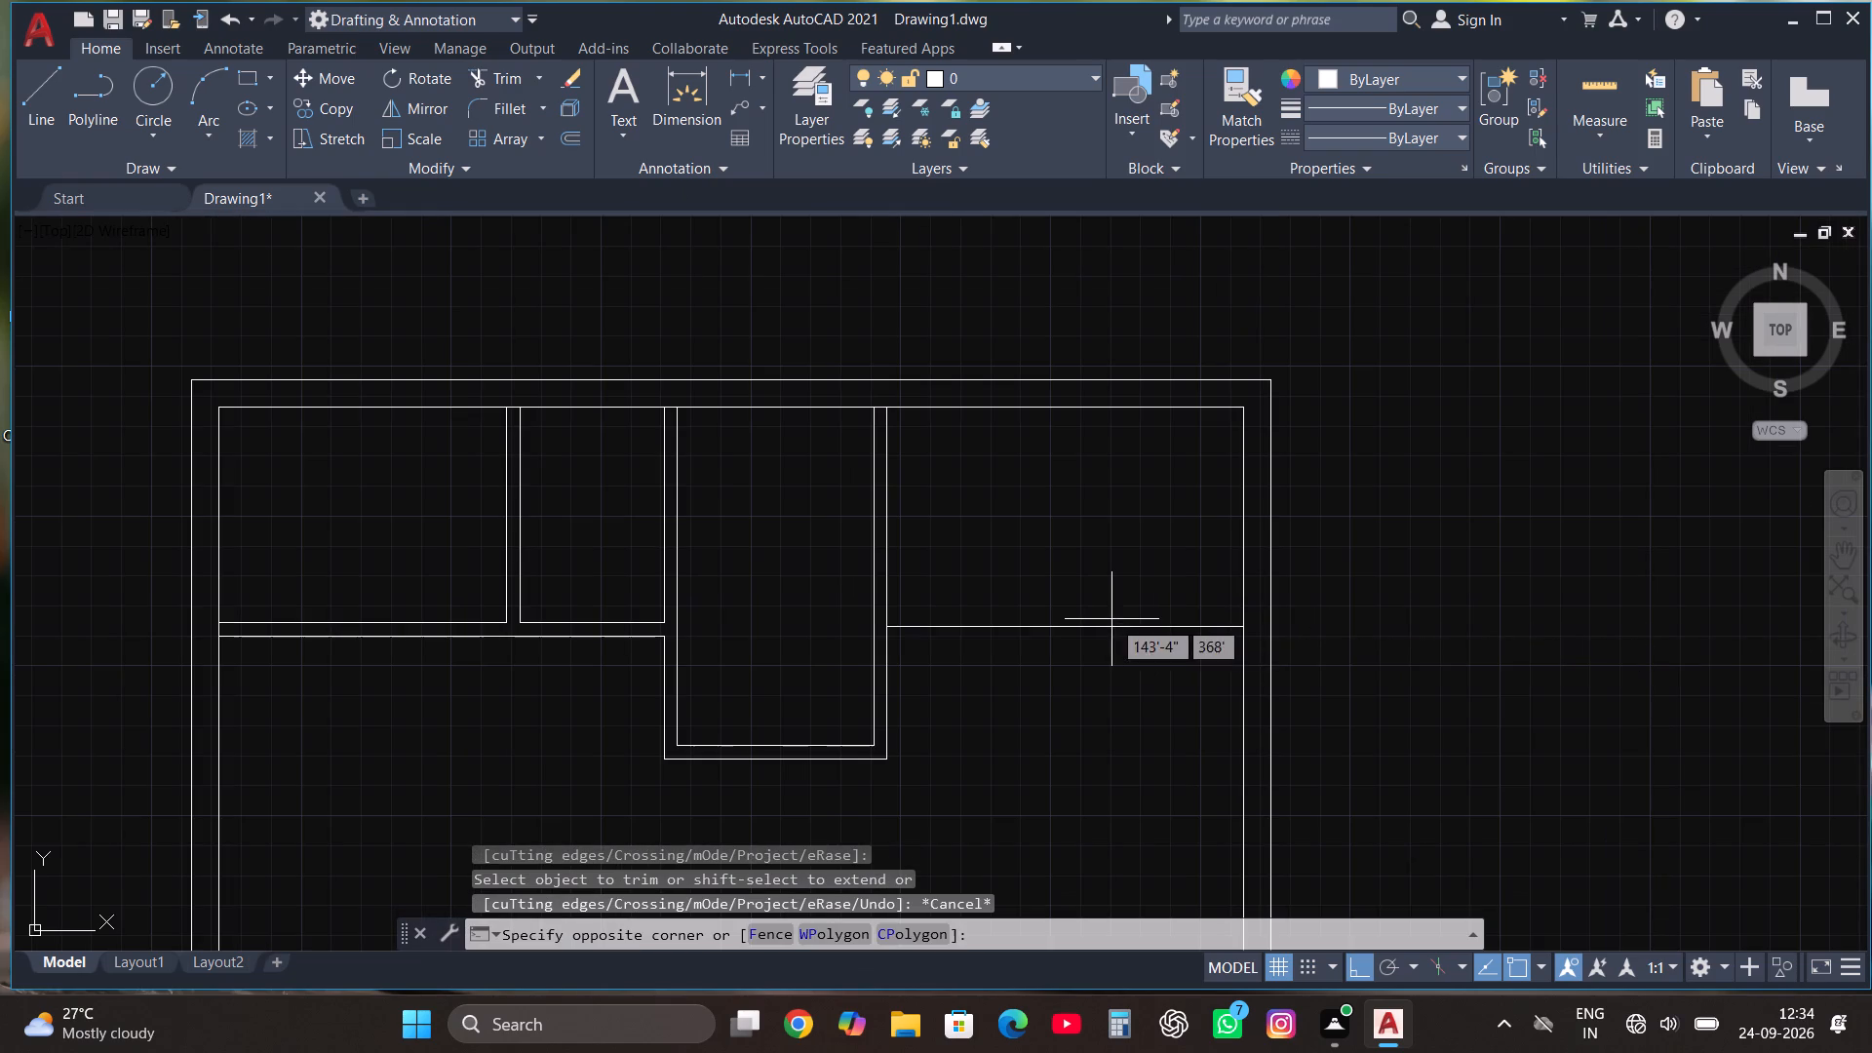
left_click(1094, 674)
left_click(347, 112)
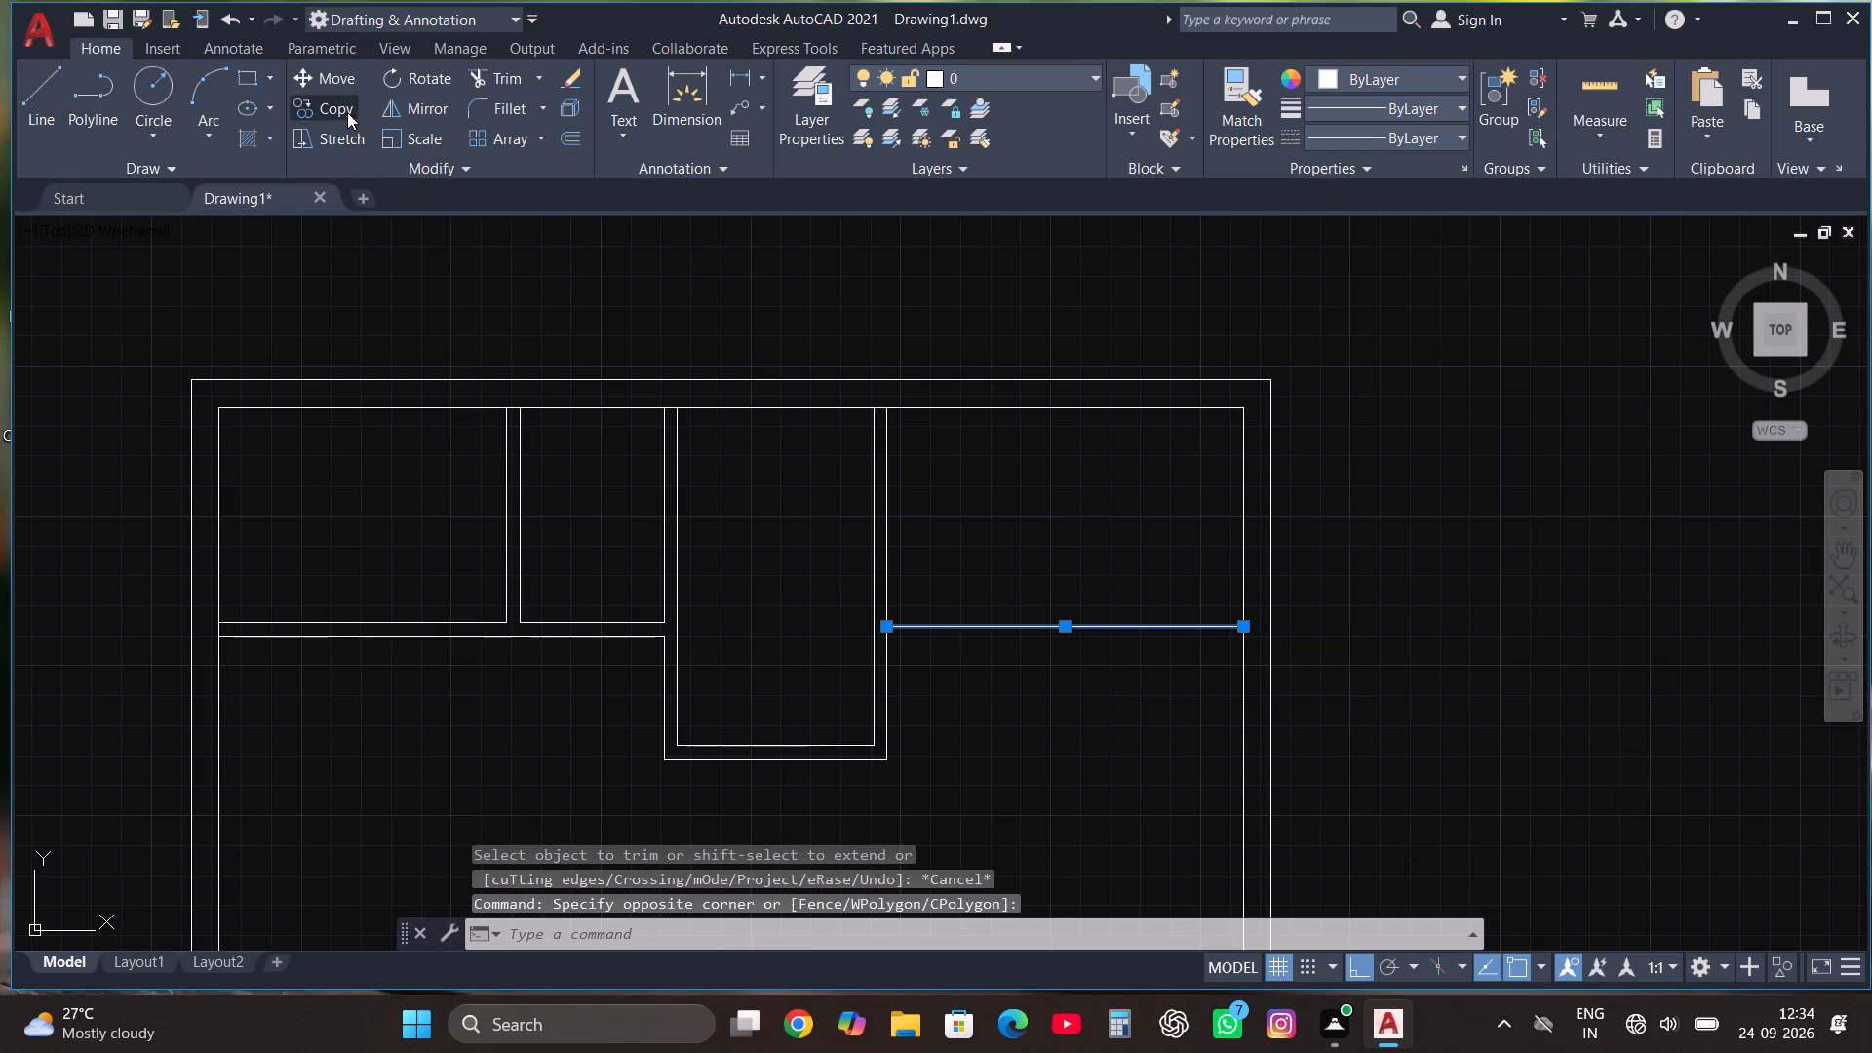
left_click(1046, 625)
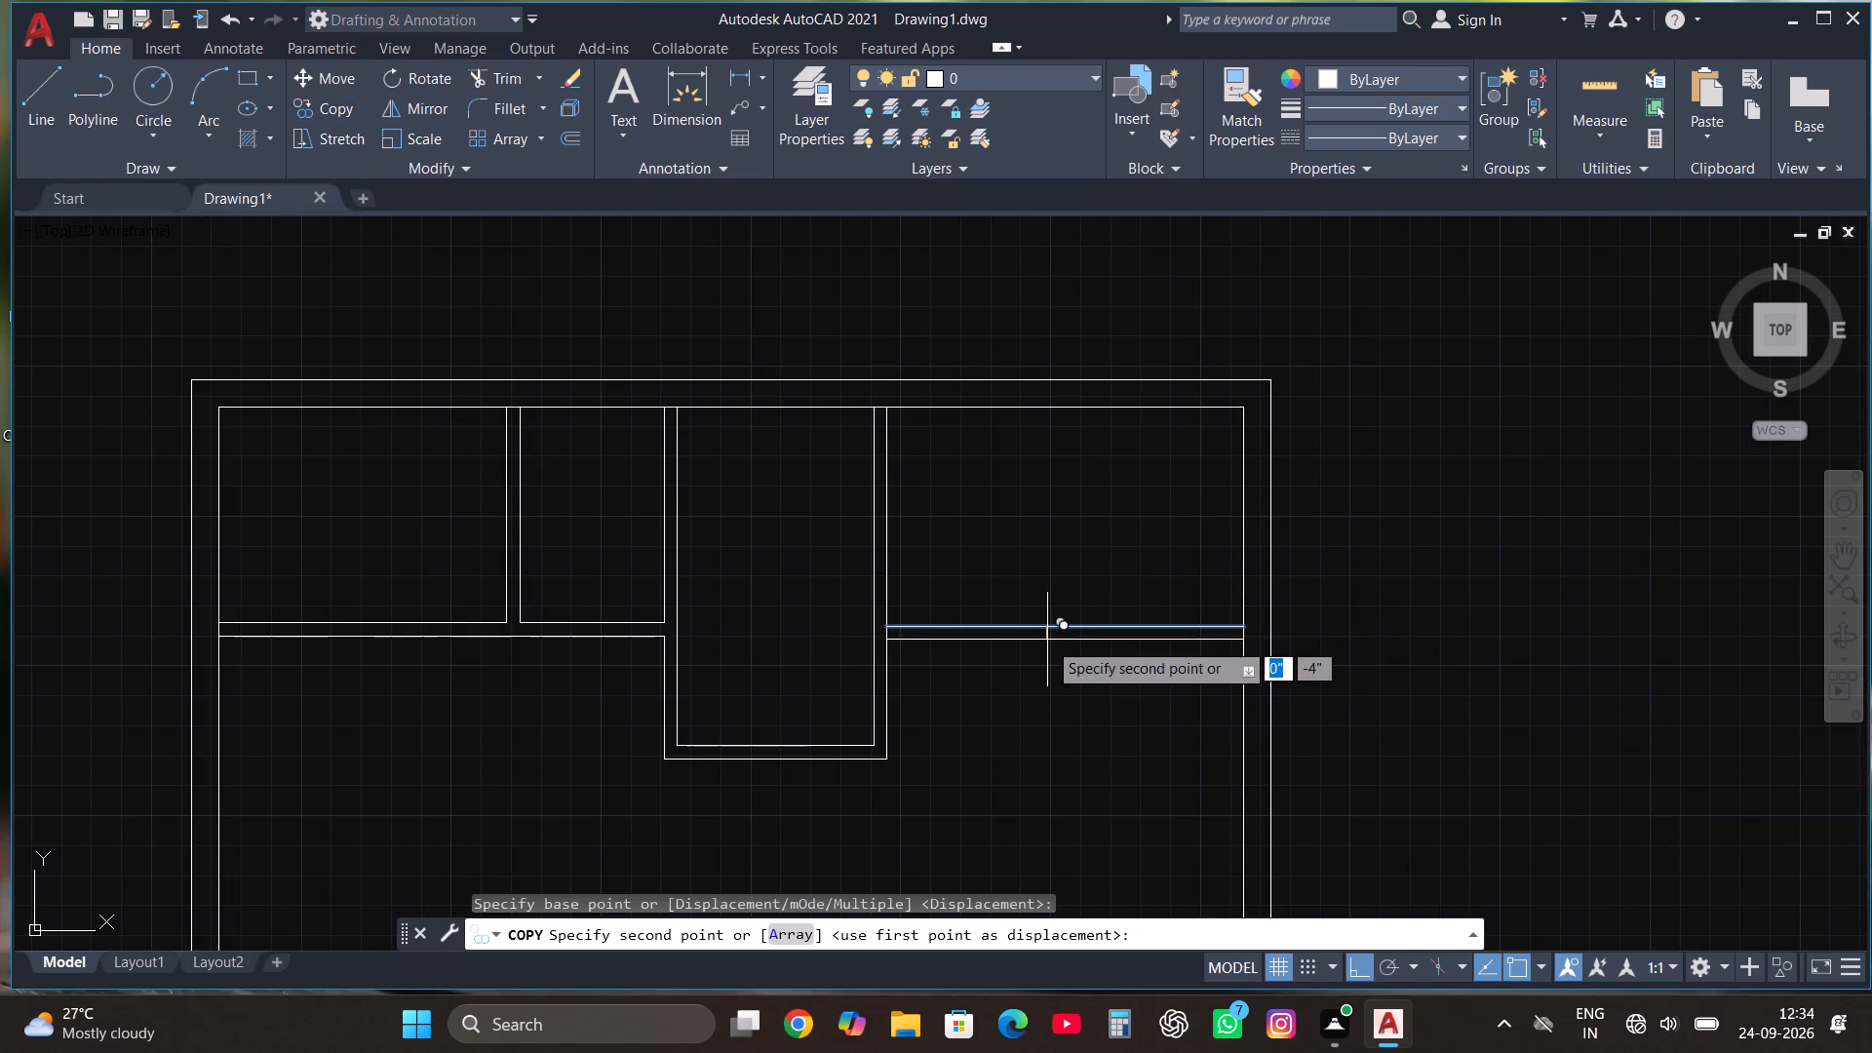
type("4.5\"")
key("Return")
key("Escape")
scroll(1155, 515, "down", 1)
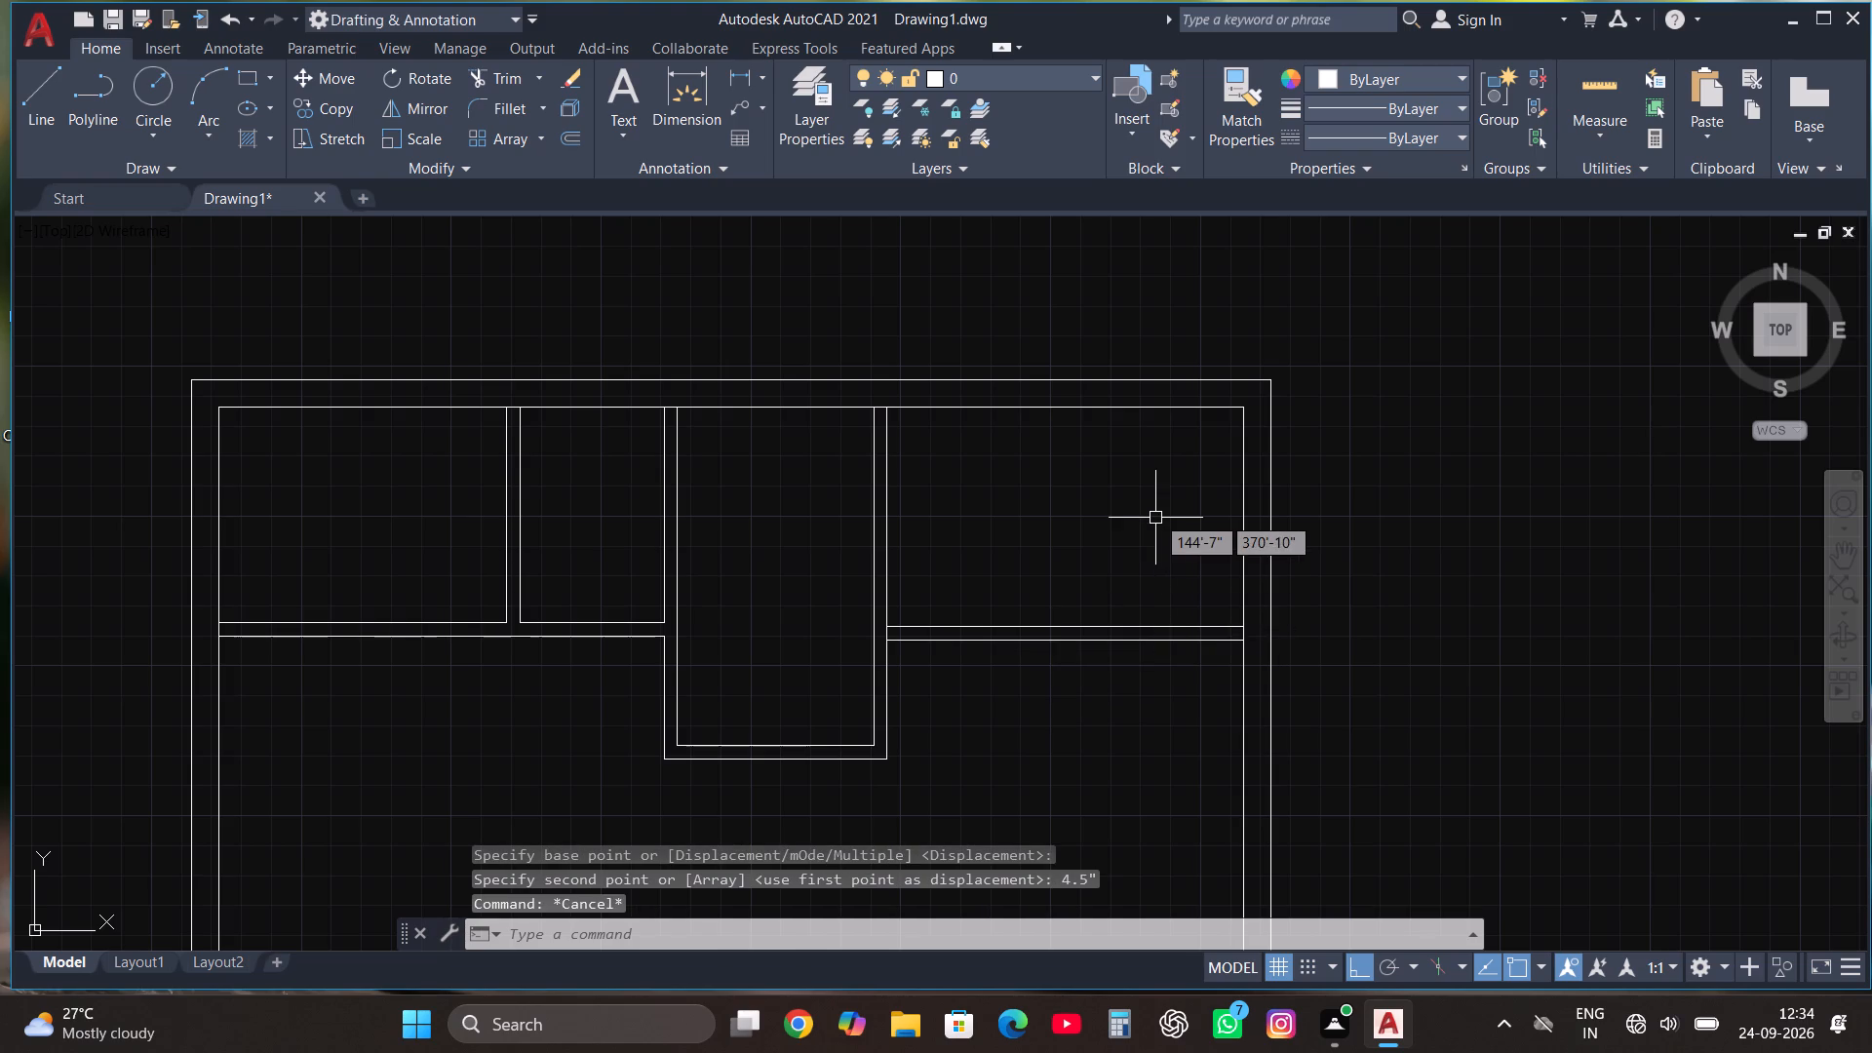
Draw a line down from the 4' wide room's lower left corner, then across to the left outer wall, trimming the end inside the wall.
scroll(1160, 520, "down", 1)
scroll(1017, 665, "up", 1)
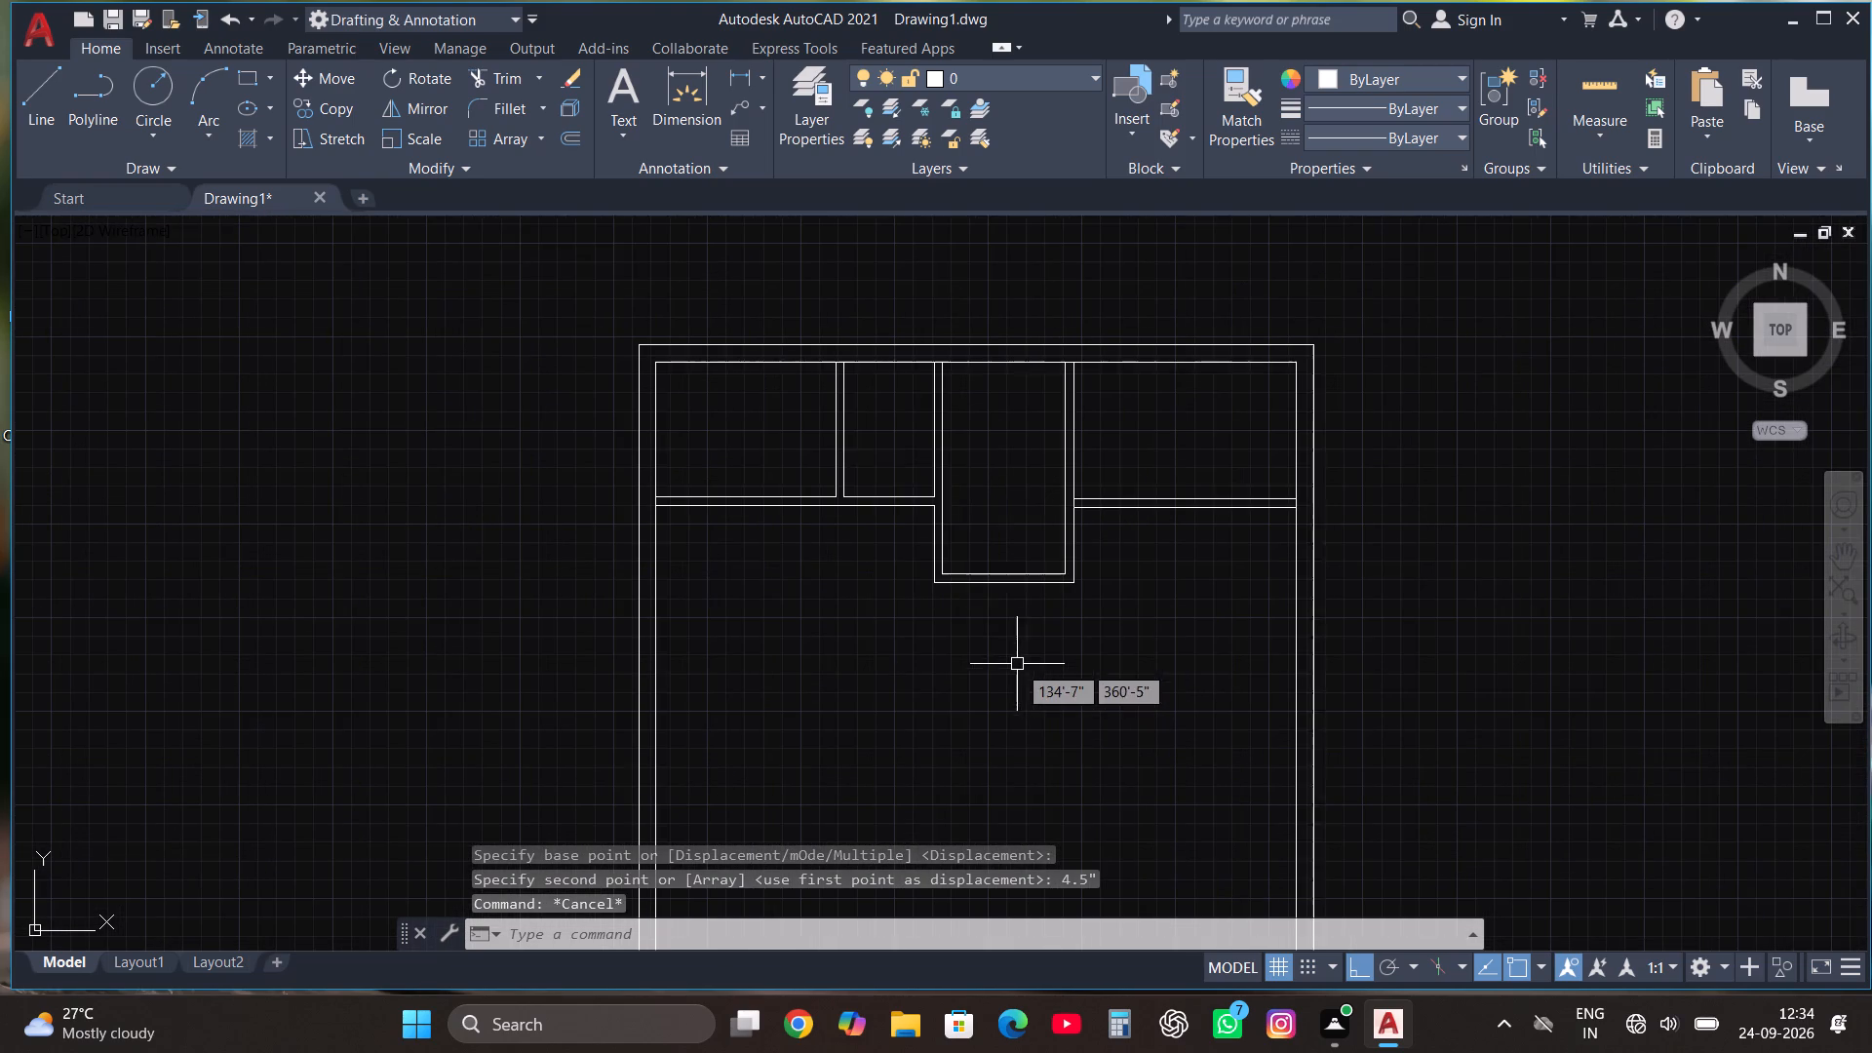
left_click(26, 107)
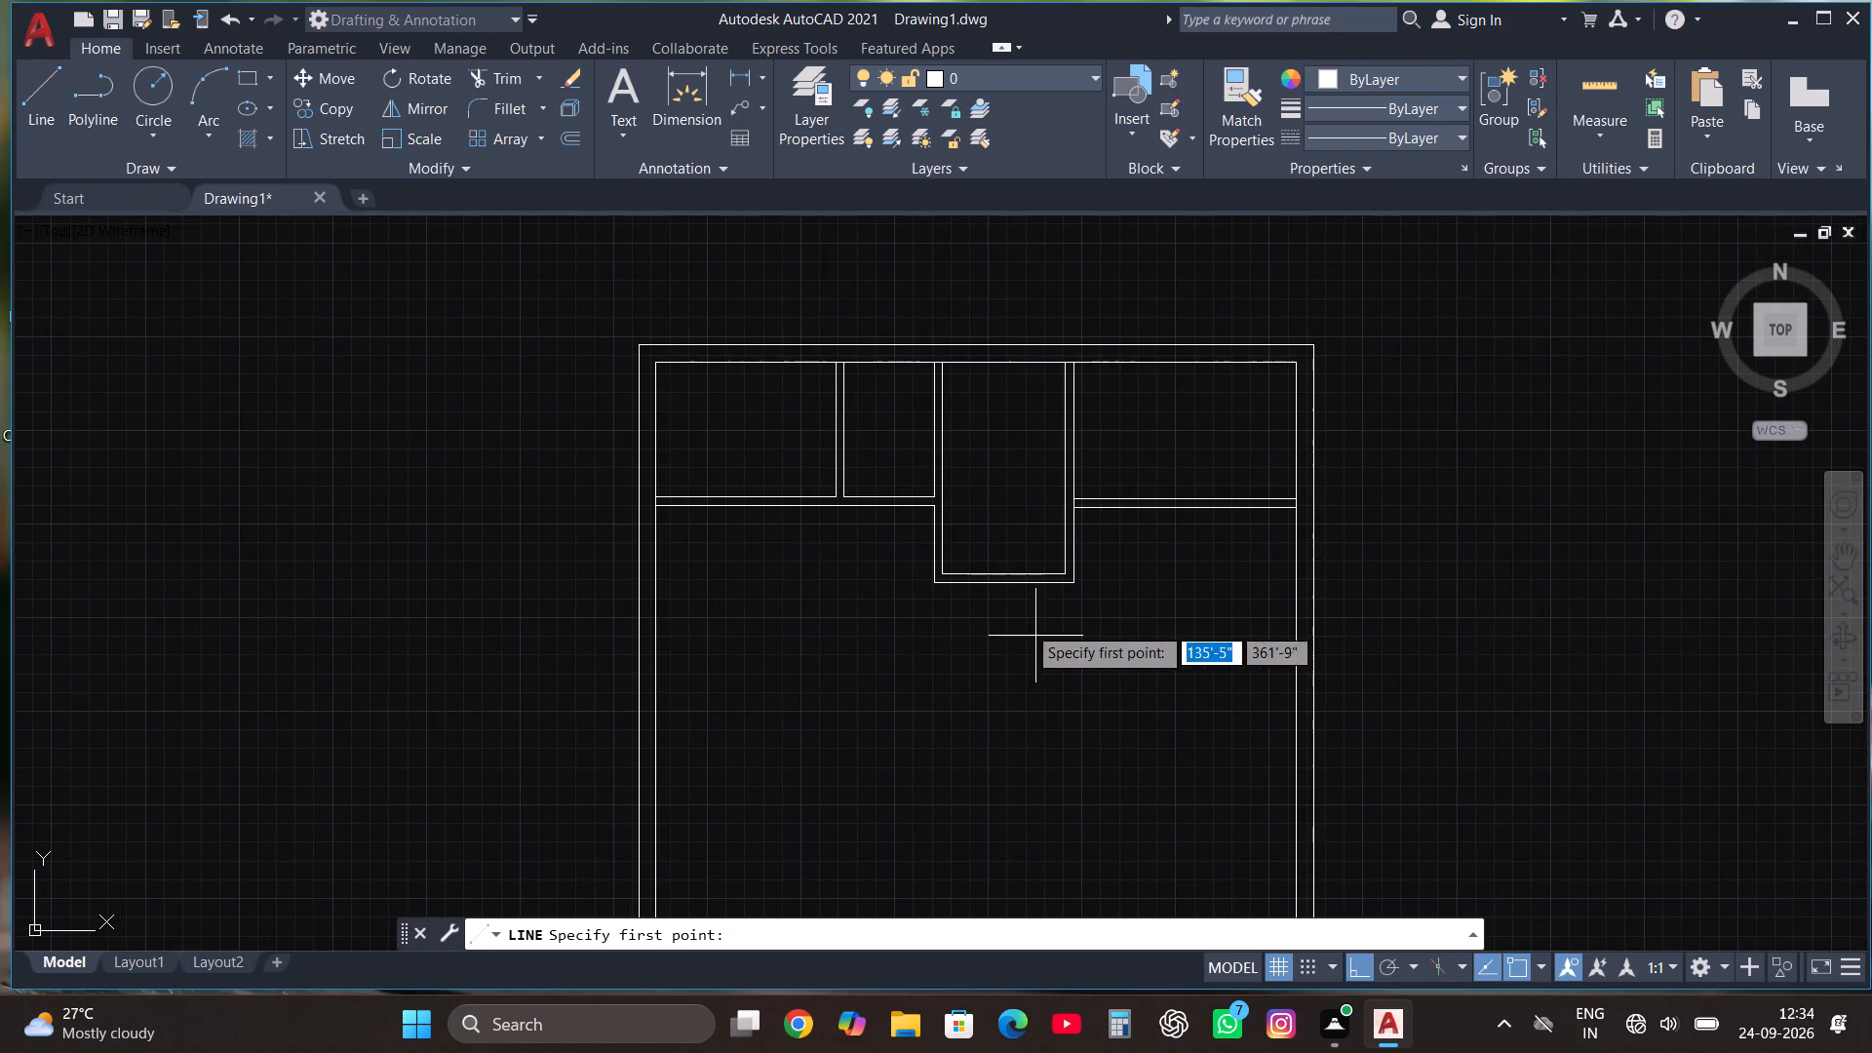
left_click(930, 585)
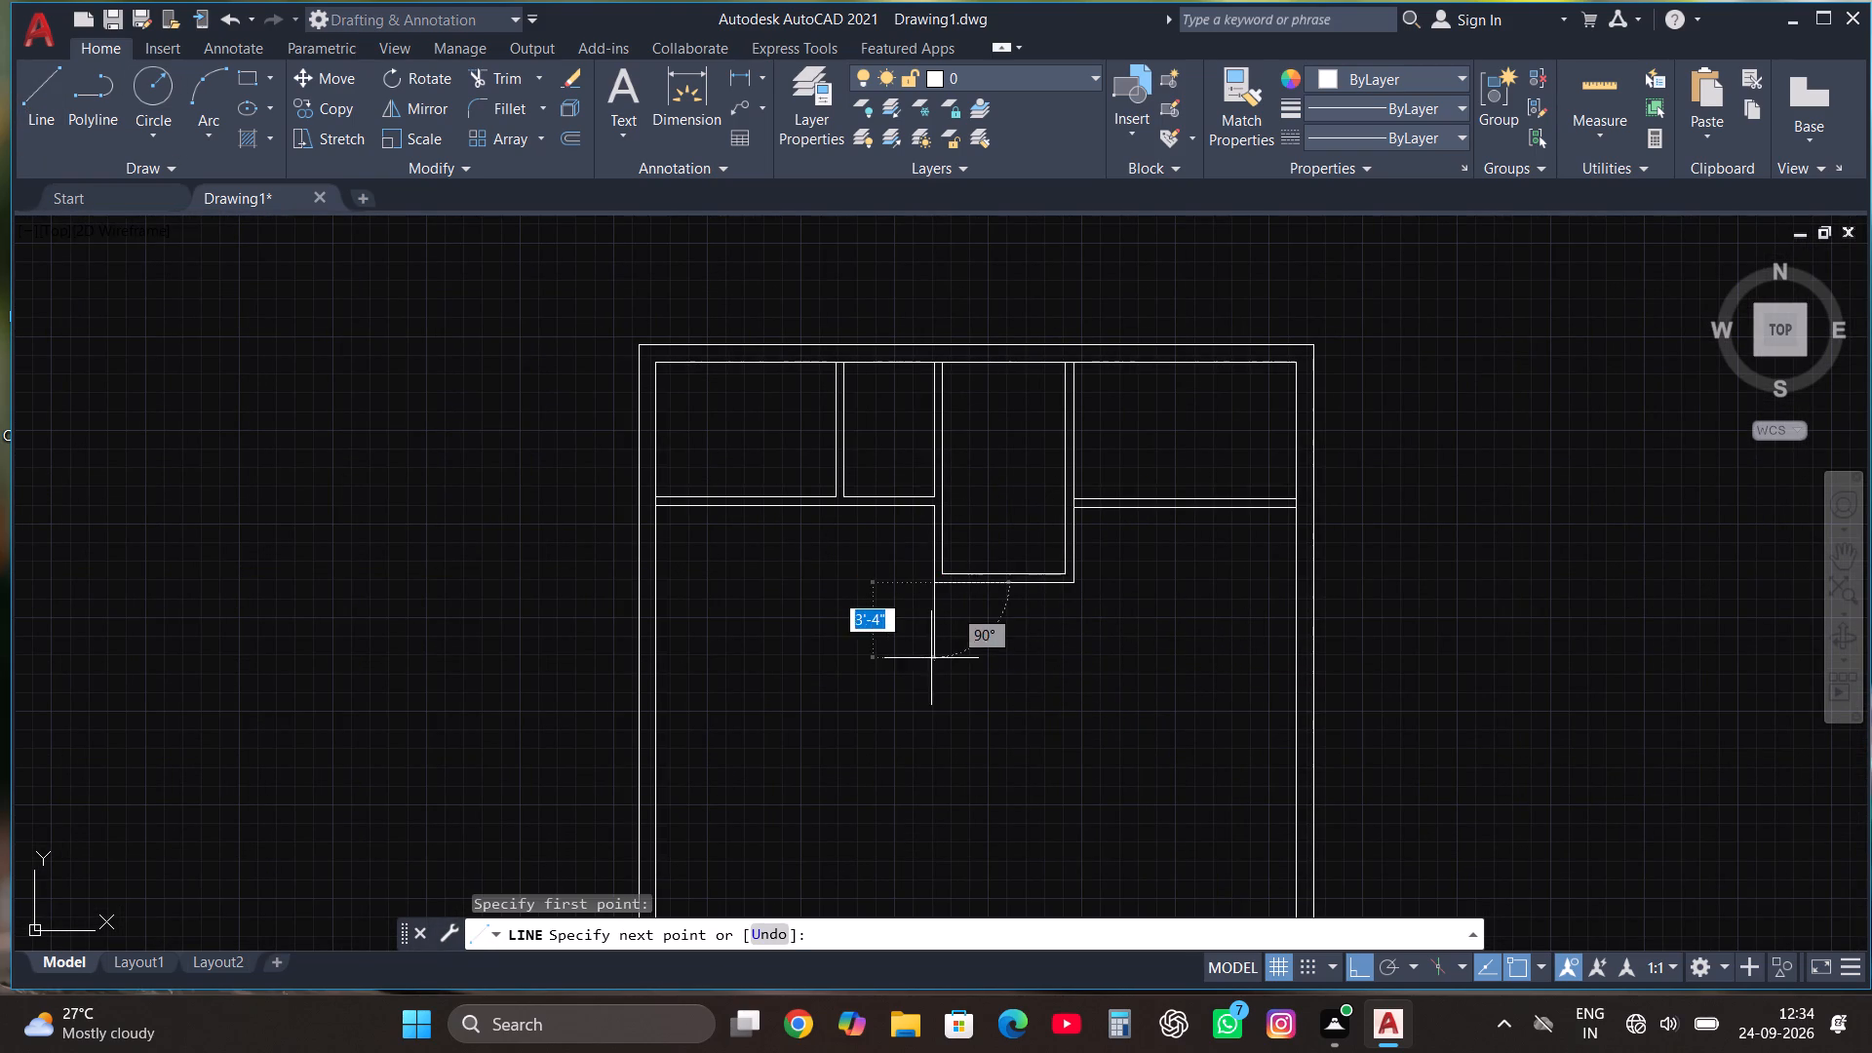
scroll(928, 704, "down", 2)
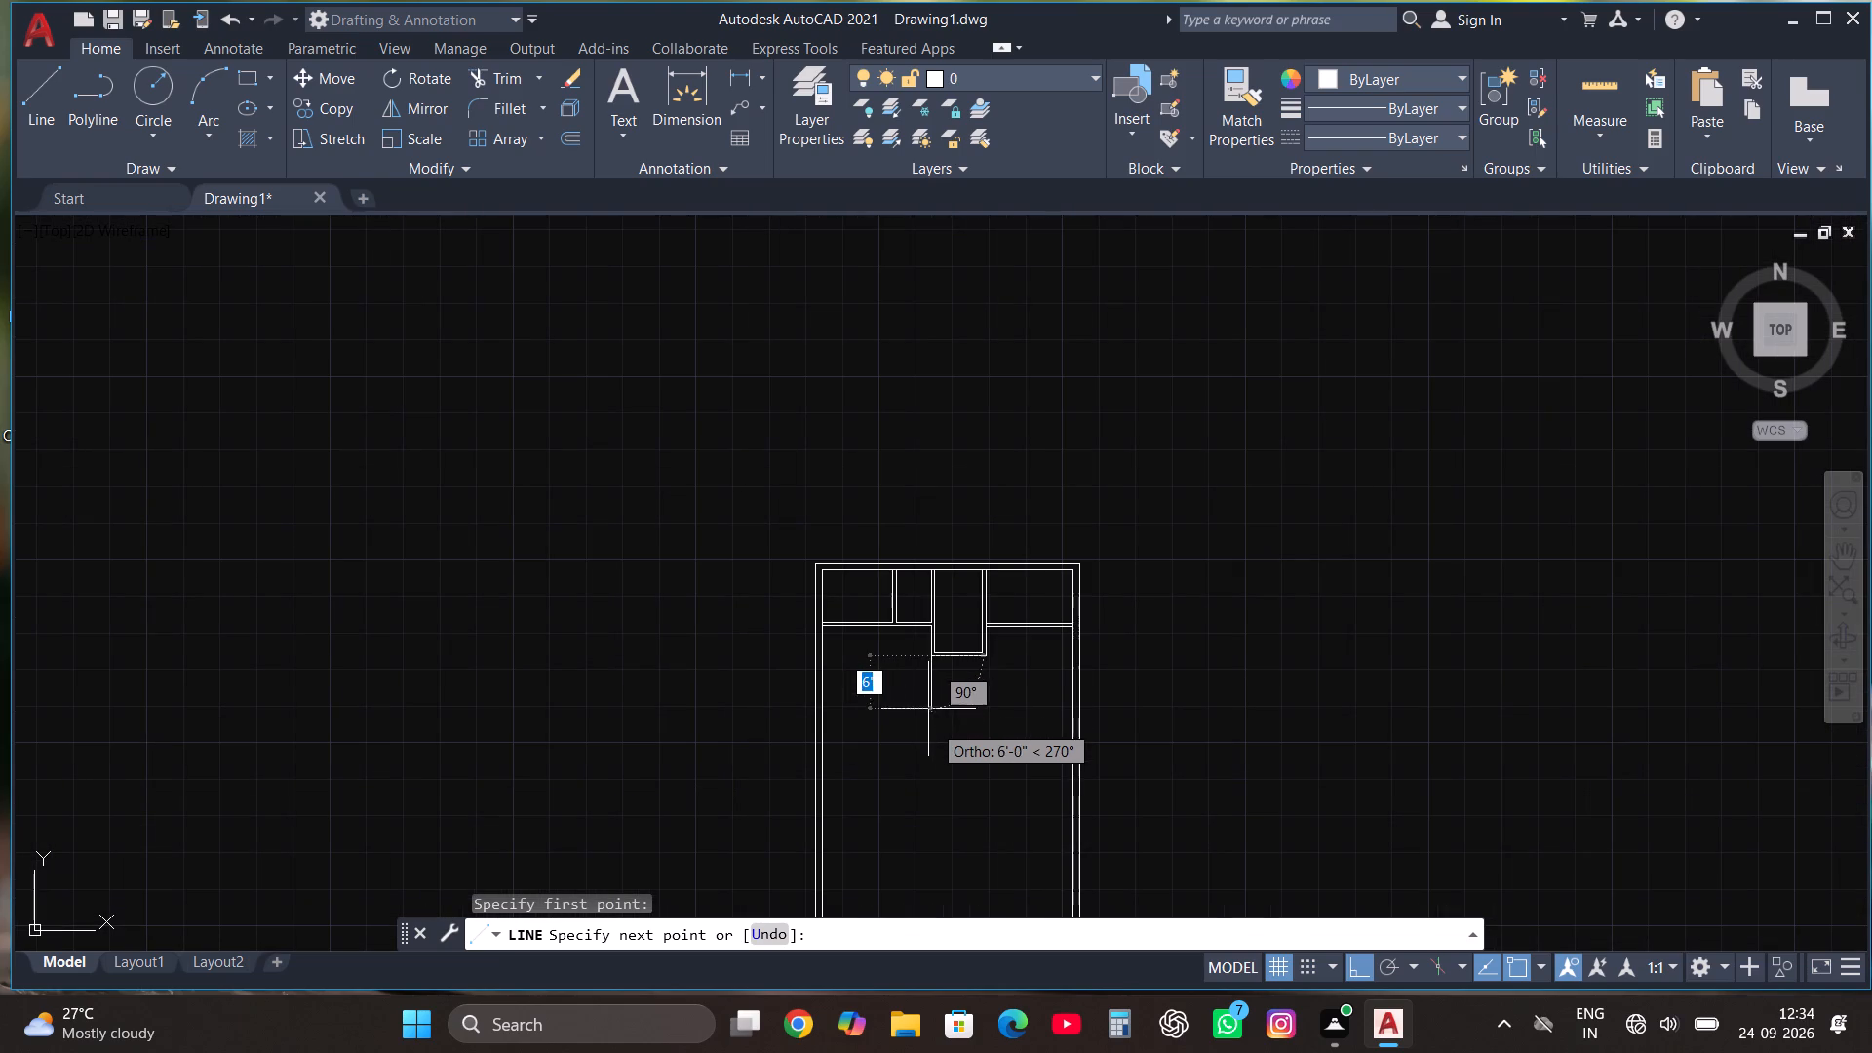
scroll(928, 742, "up", 2)
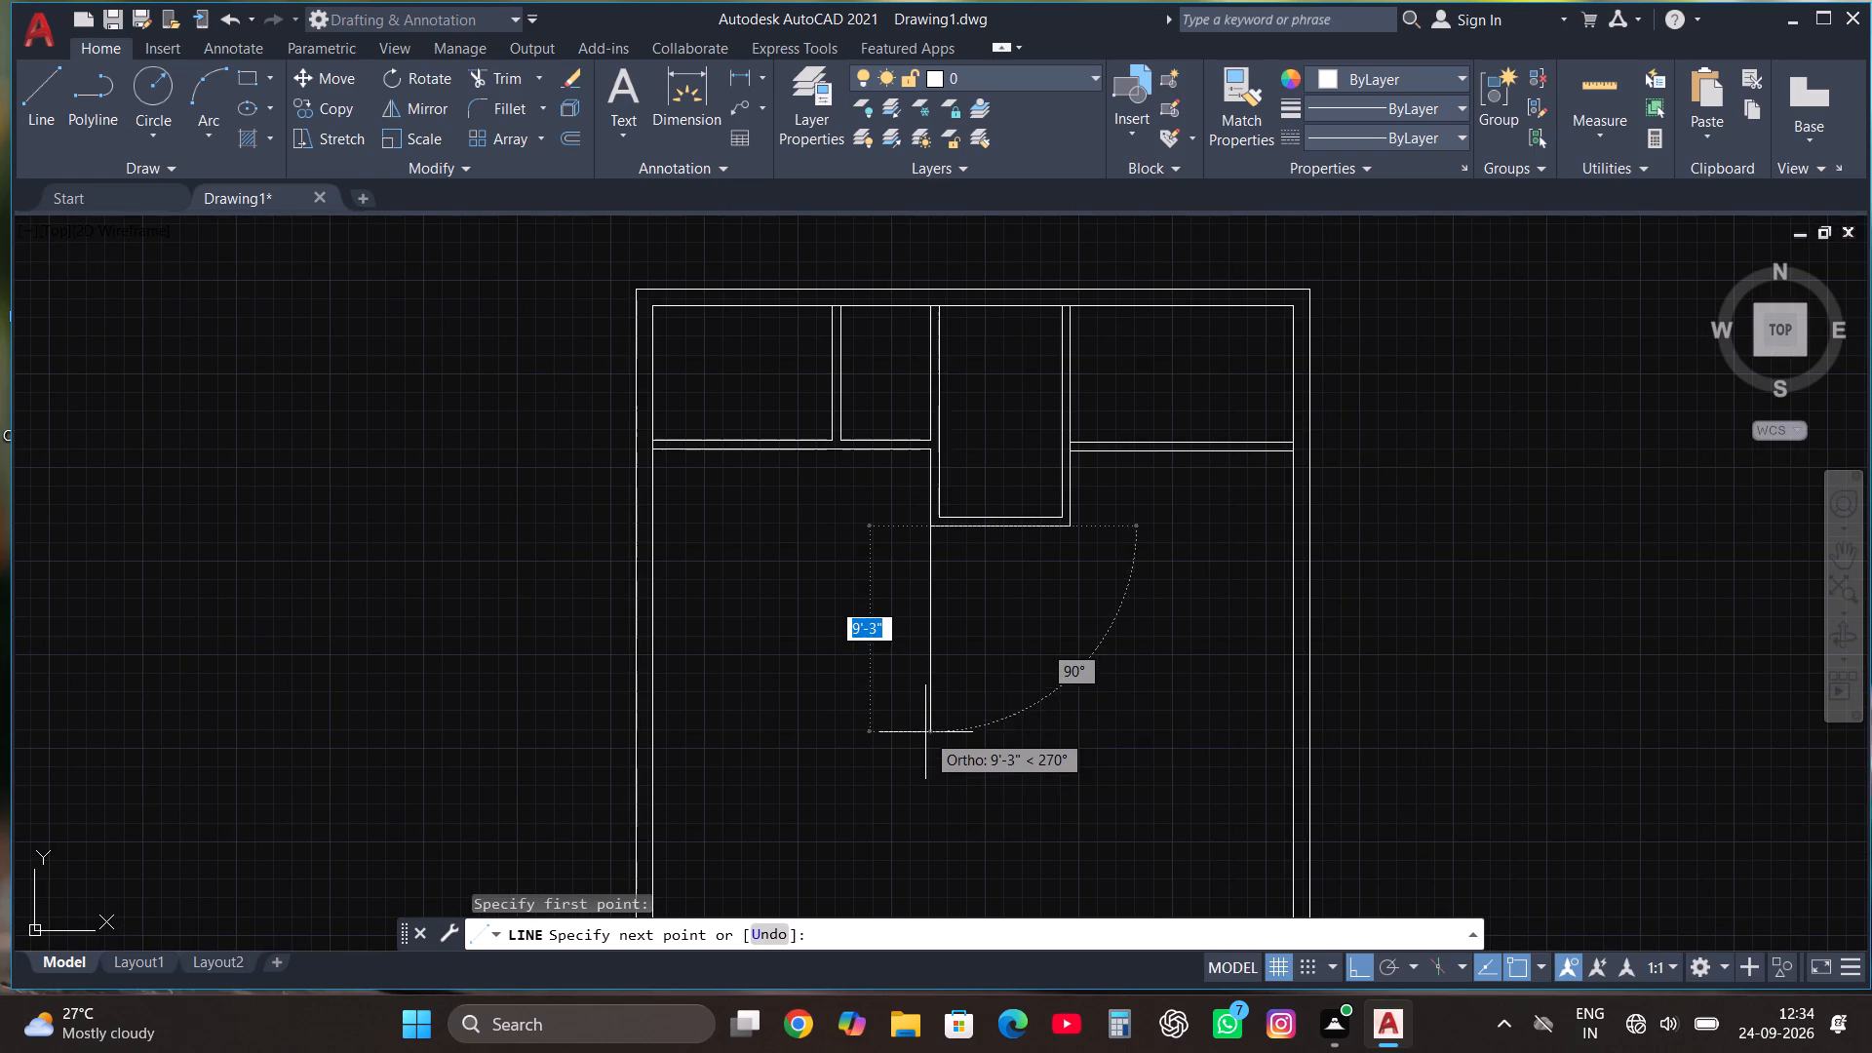
left_click(923, 712)
scroll(674, 718, "up", 3)
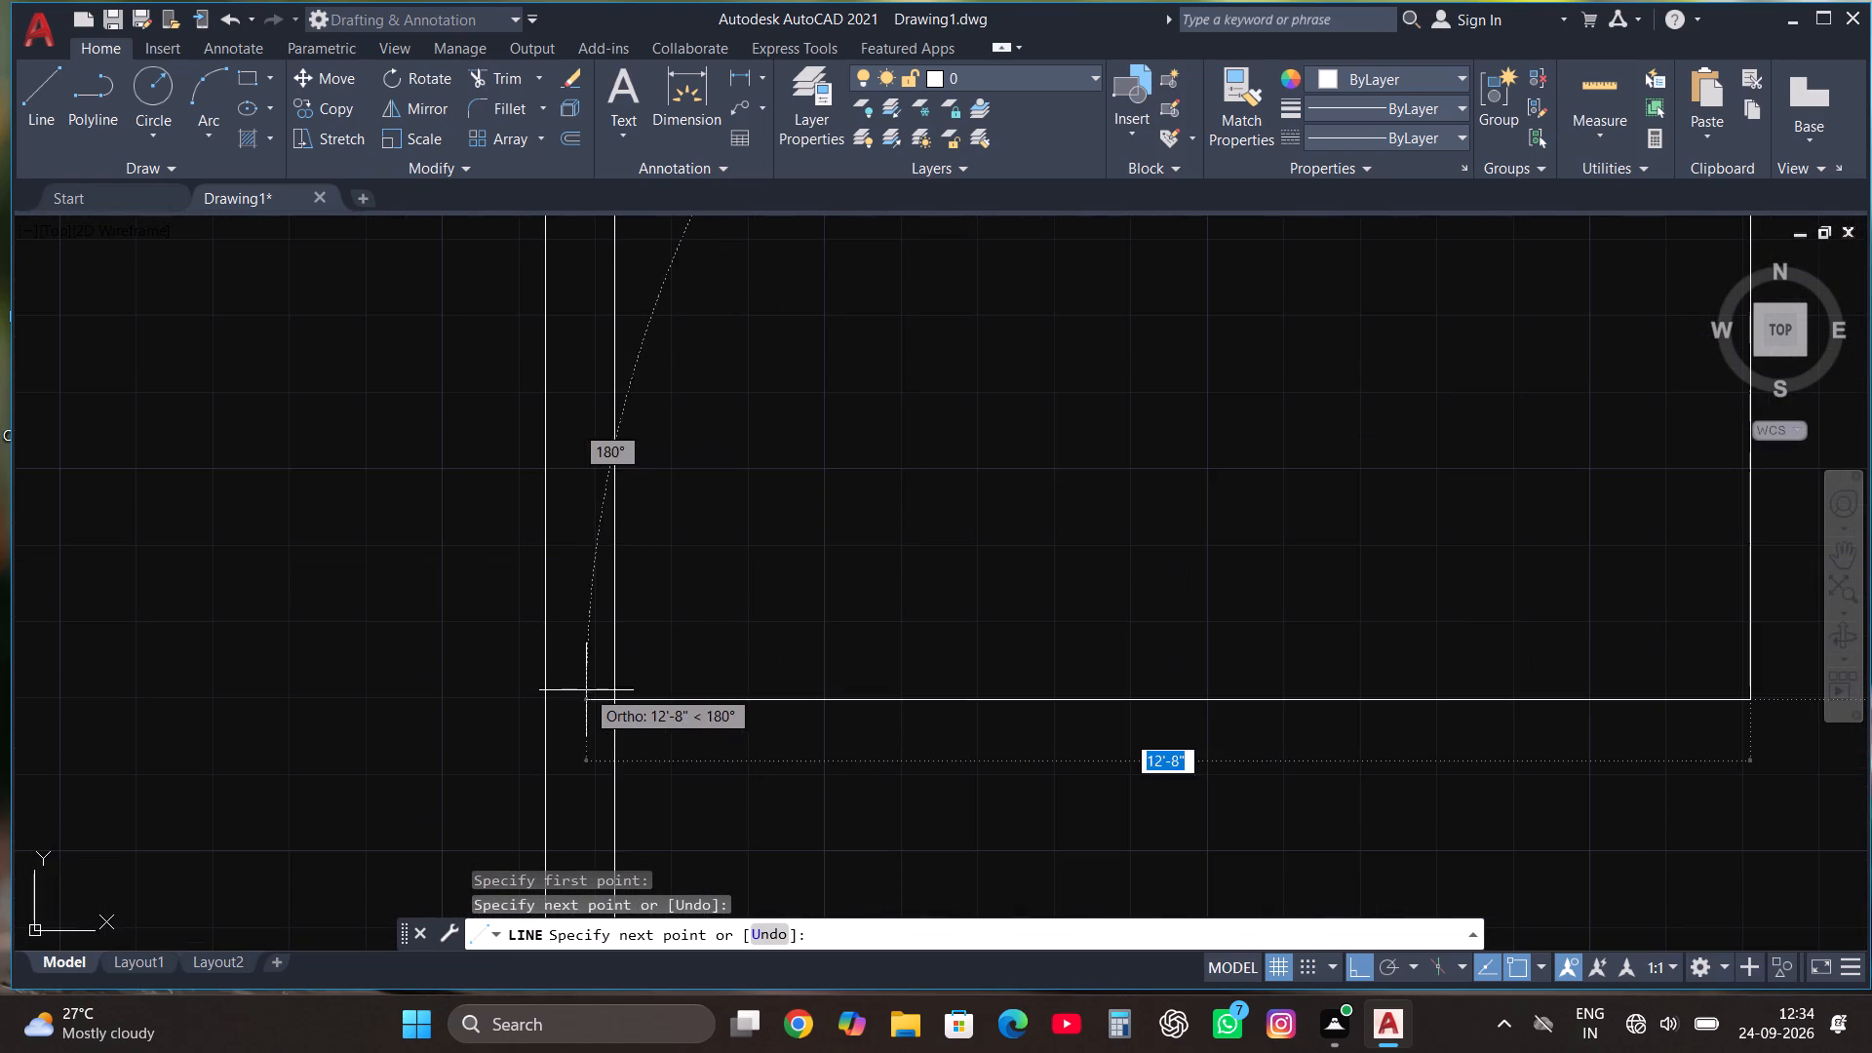
left_click(578, 686)
key("Escape")
left_click(503, 79)
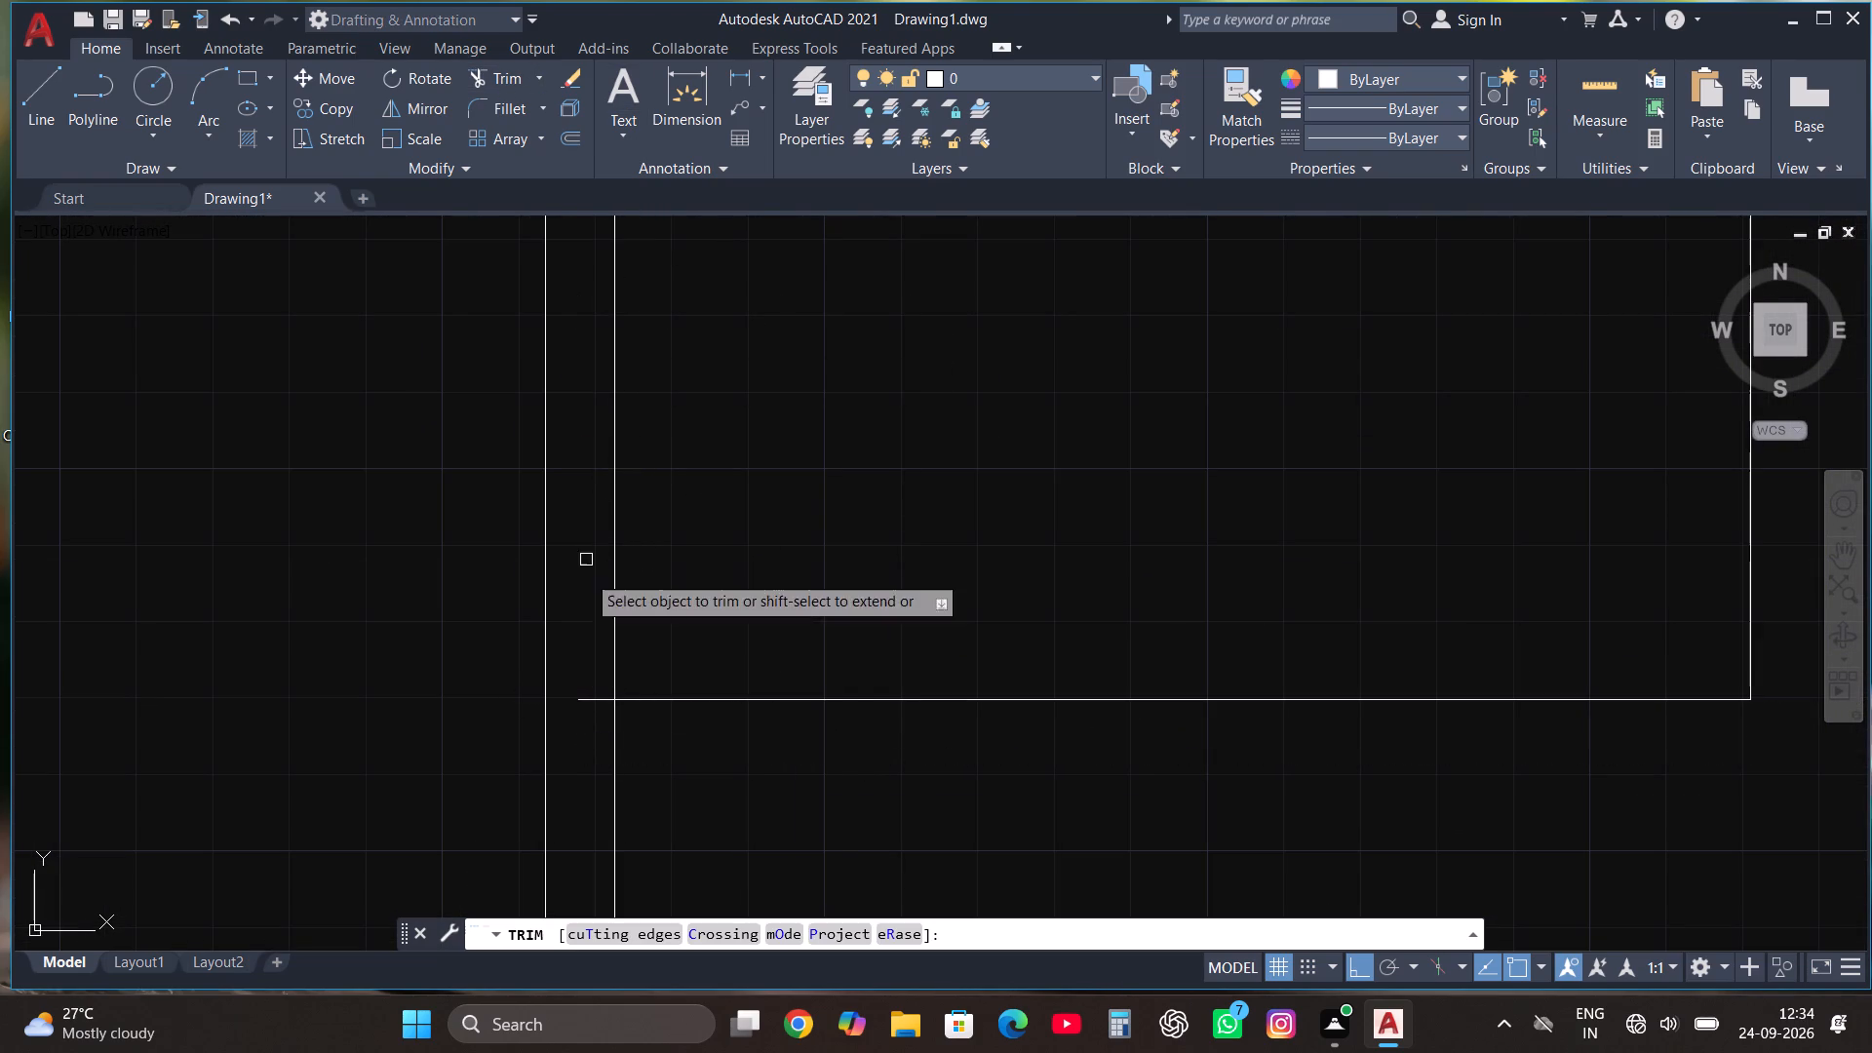
left_click(584, 700)
key("Escape")
scroll(583, 699, "down", 3)
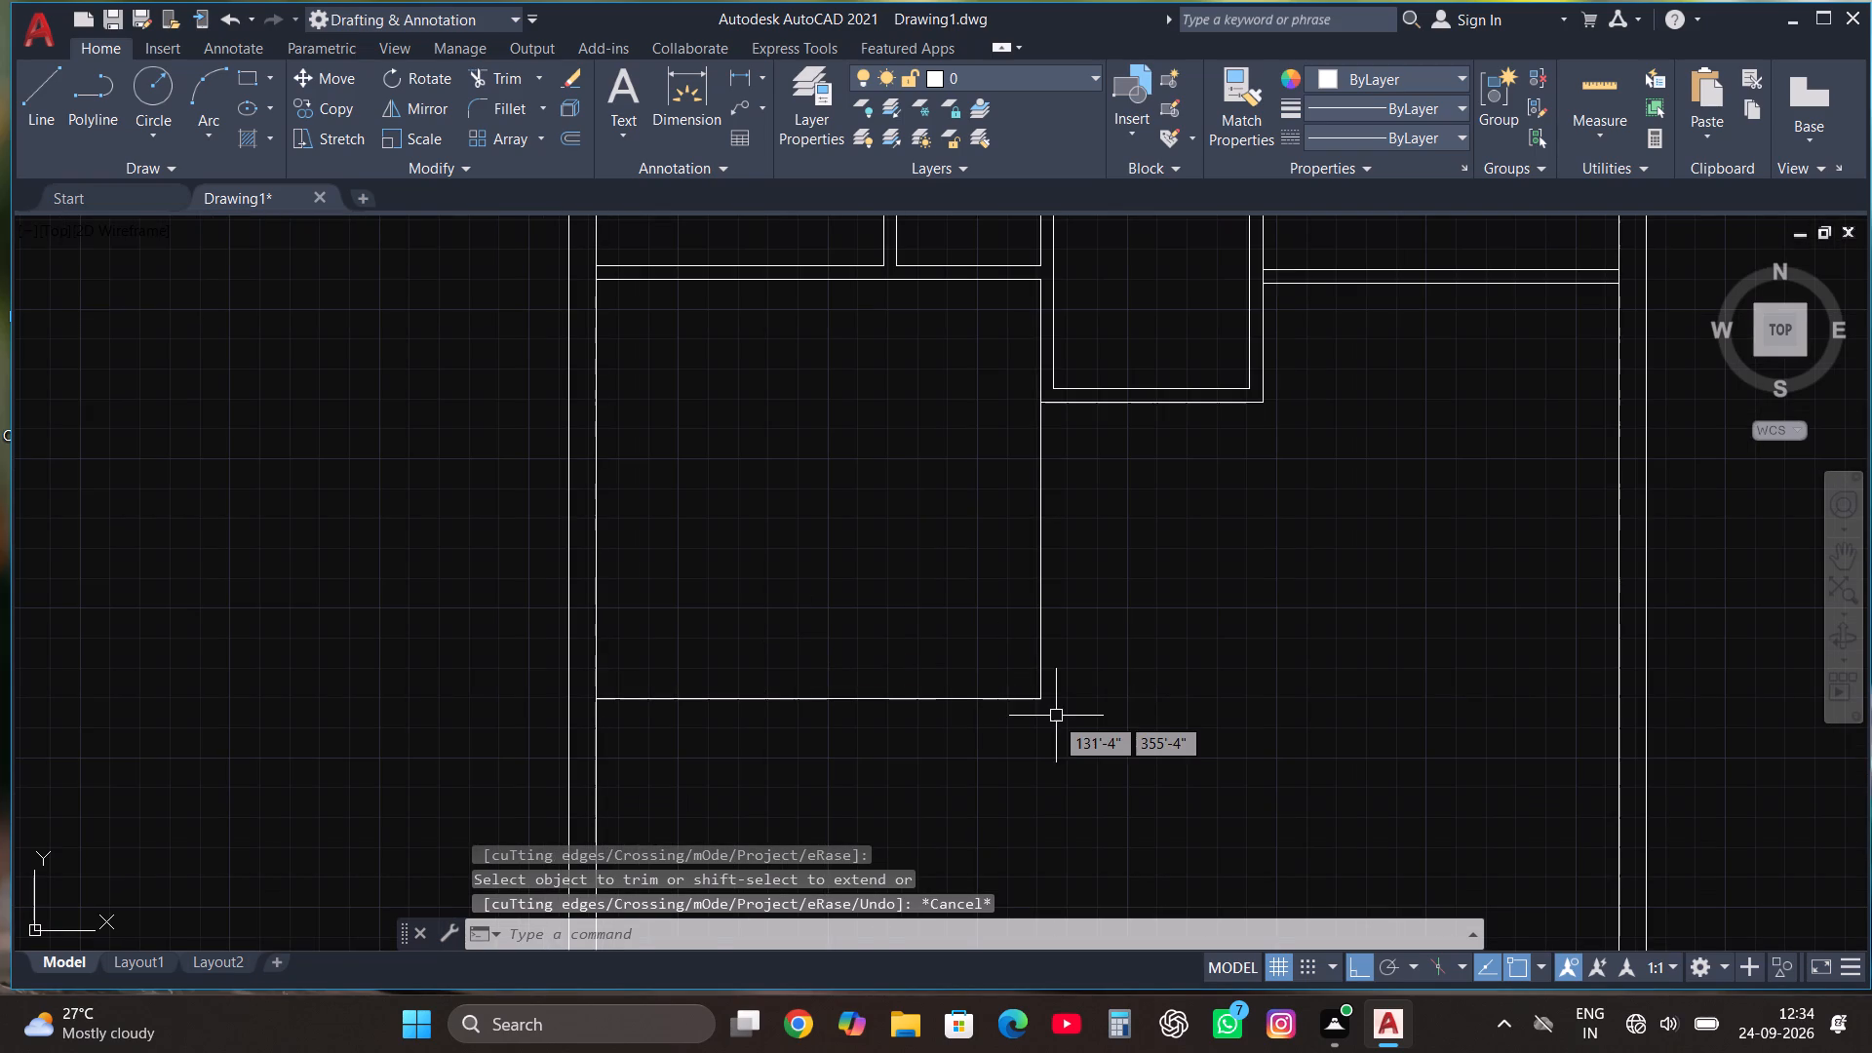
Offset the new left room's right vertical line and bottom horizontal line 4.5" outward to form the partition thickness.
left_click(1054, 717)
left_click(973, 617)
left_click(568, 138)
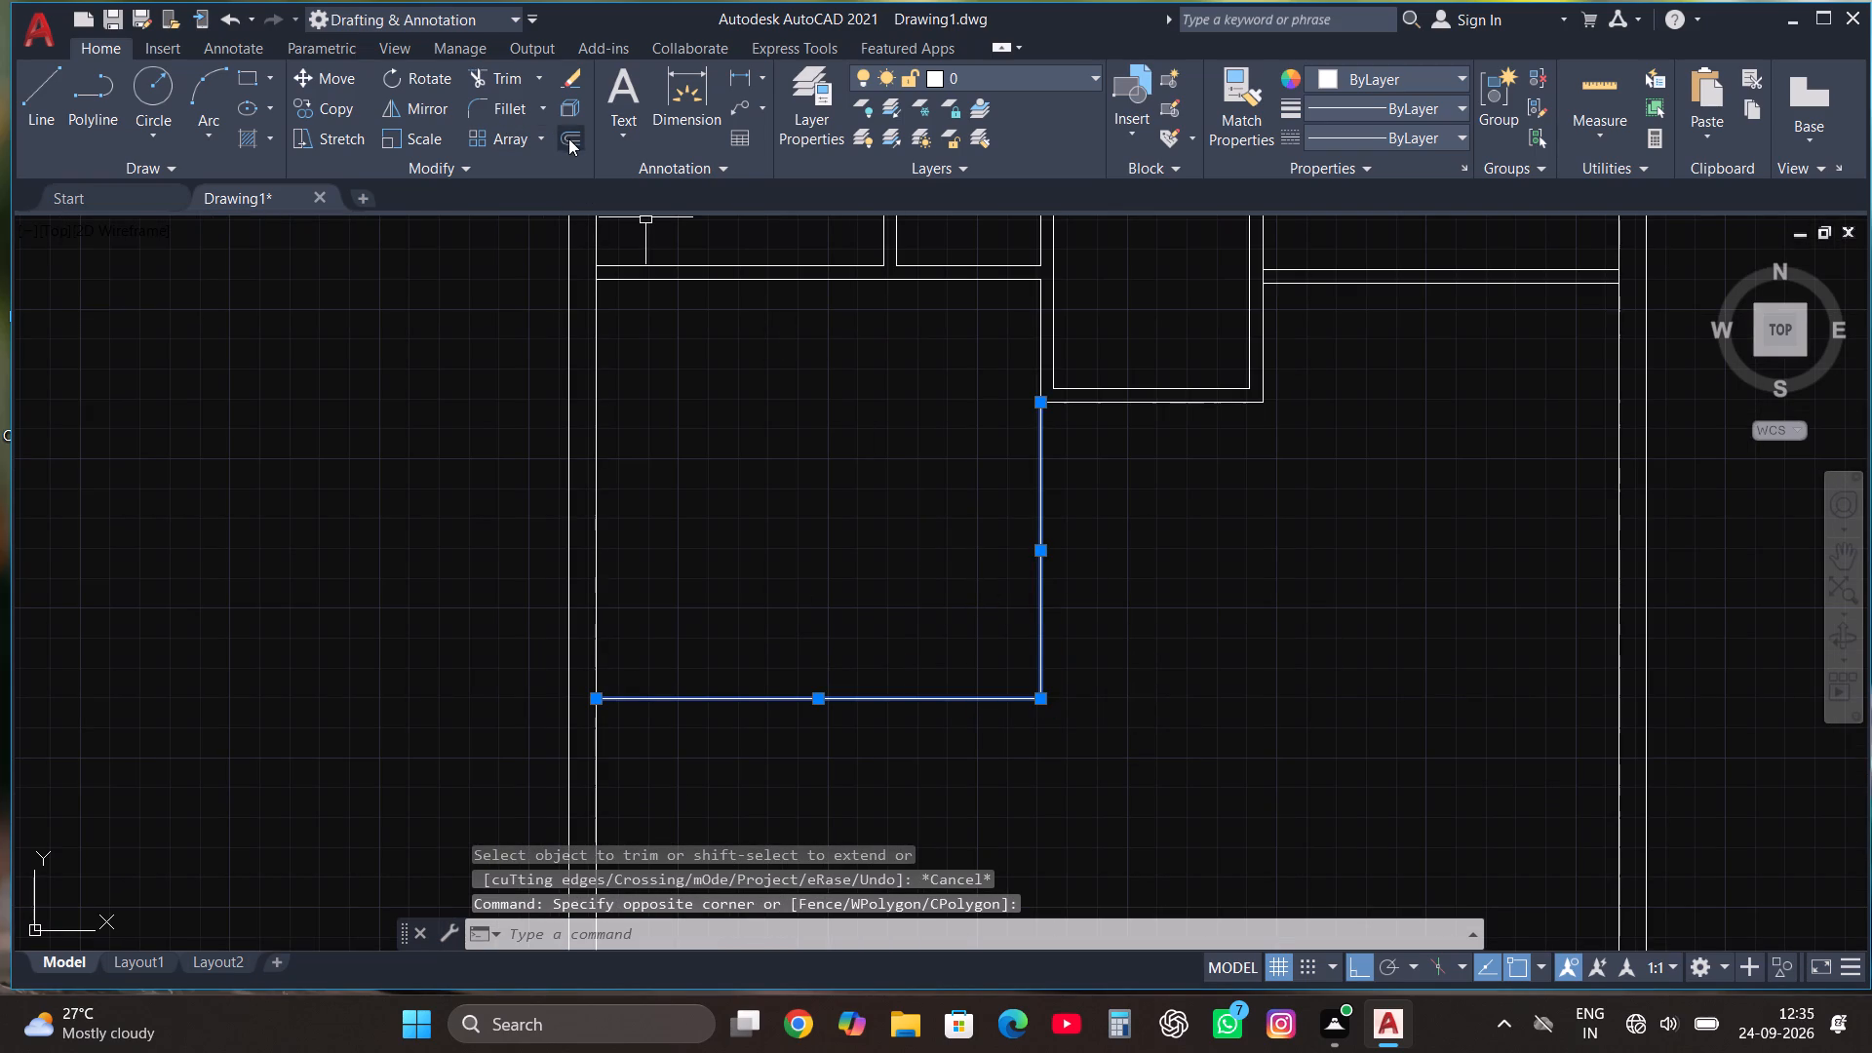
left_click(1042, 580)
left_click(1055, 580)
left_click(1046, 571)
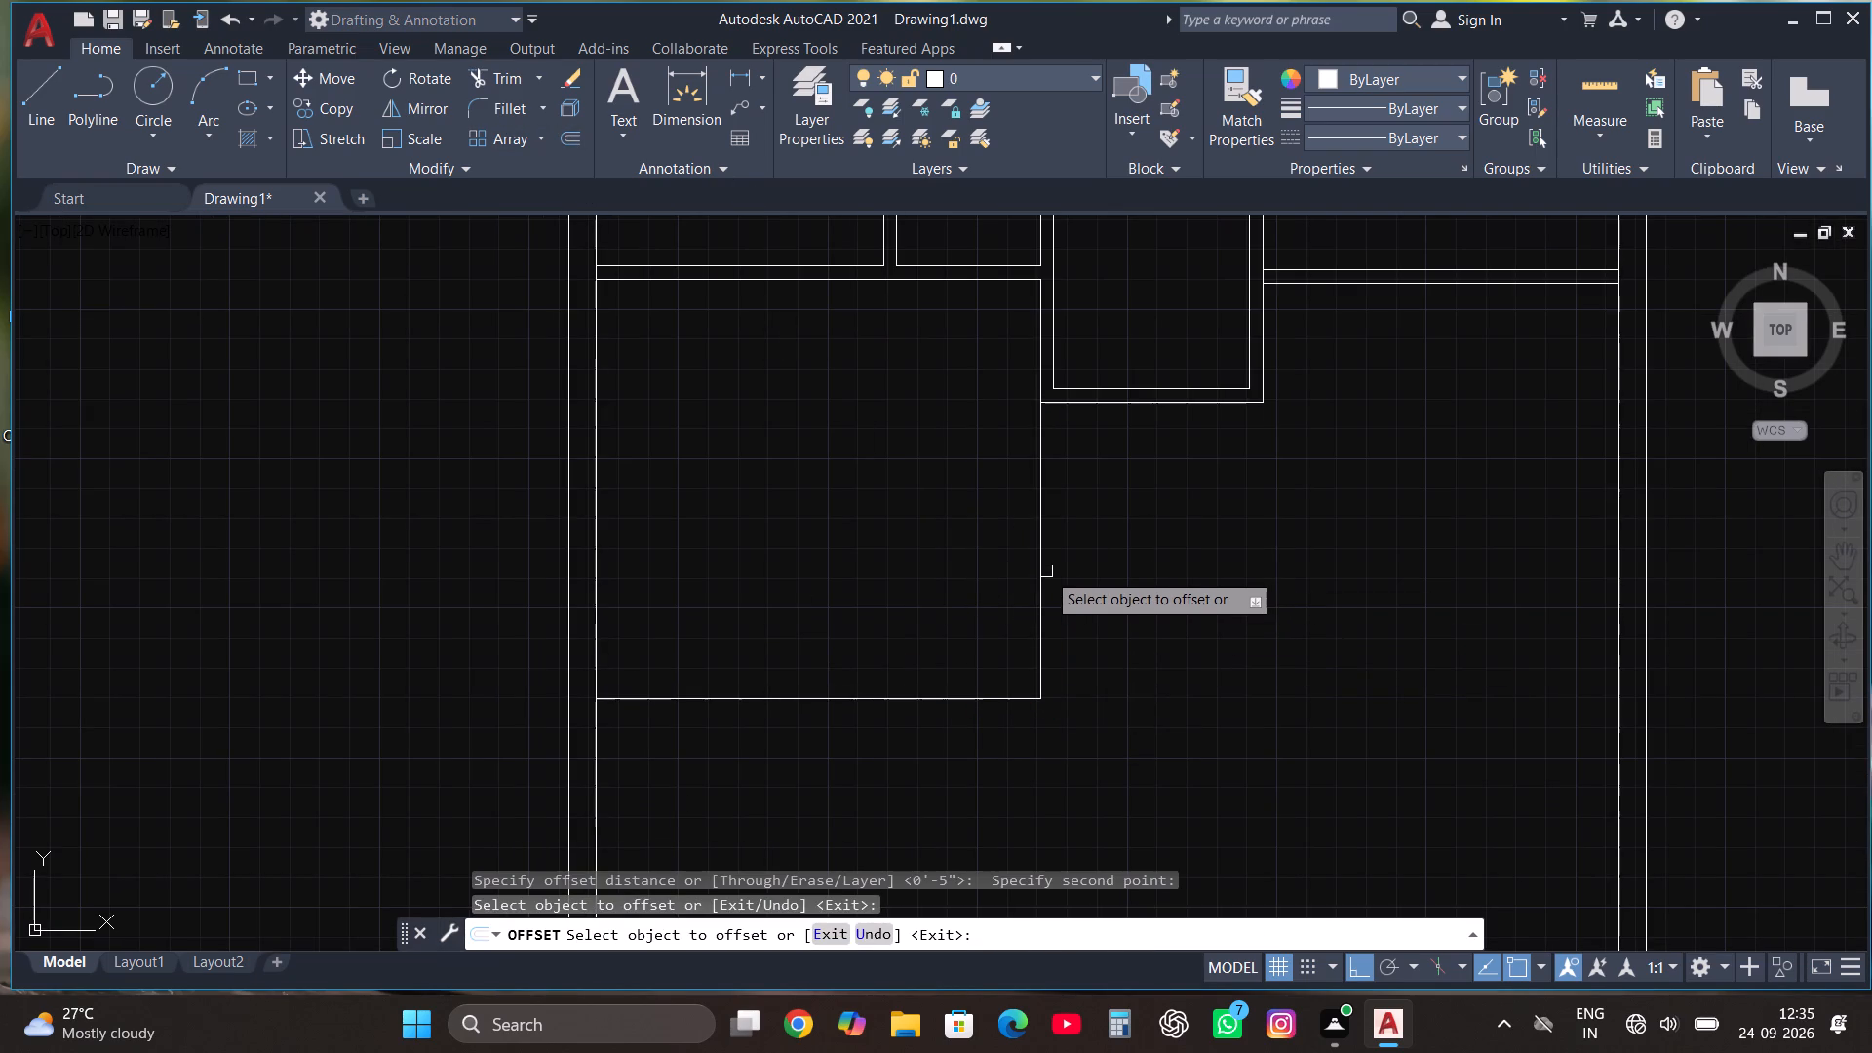
left_click(1041, 565)
type("4.5\"")
key("Return")
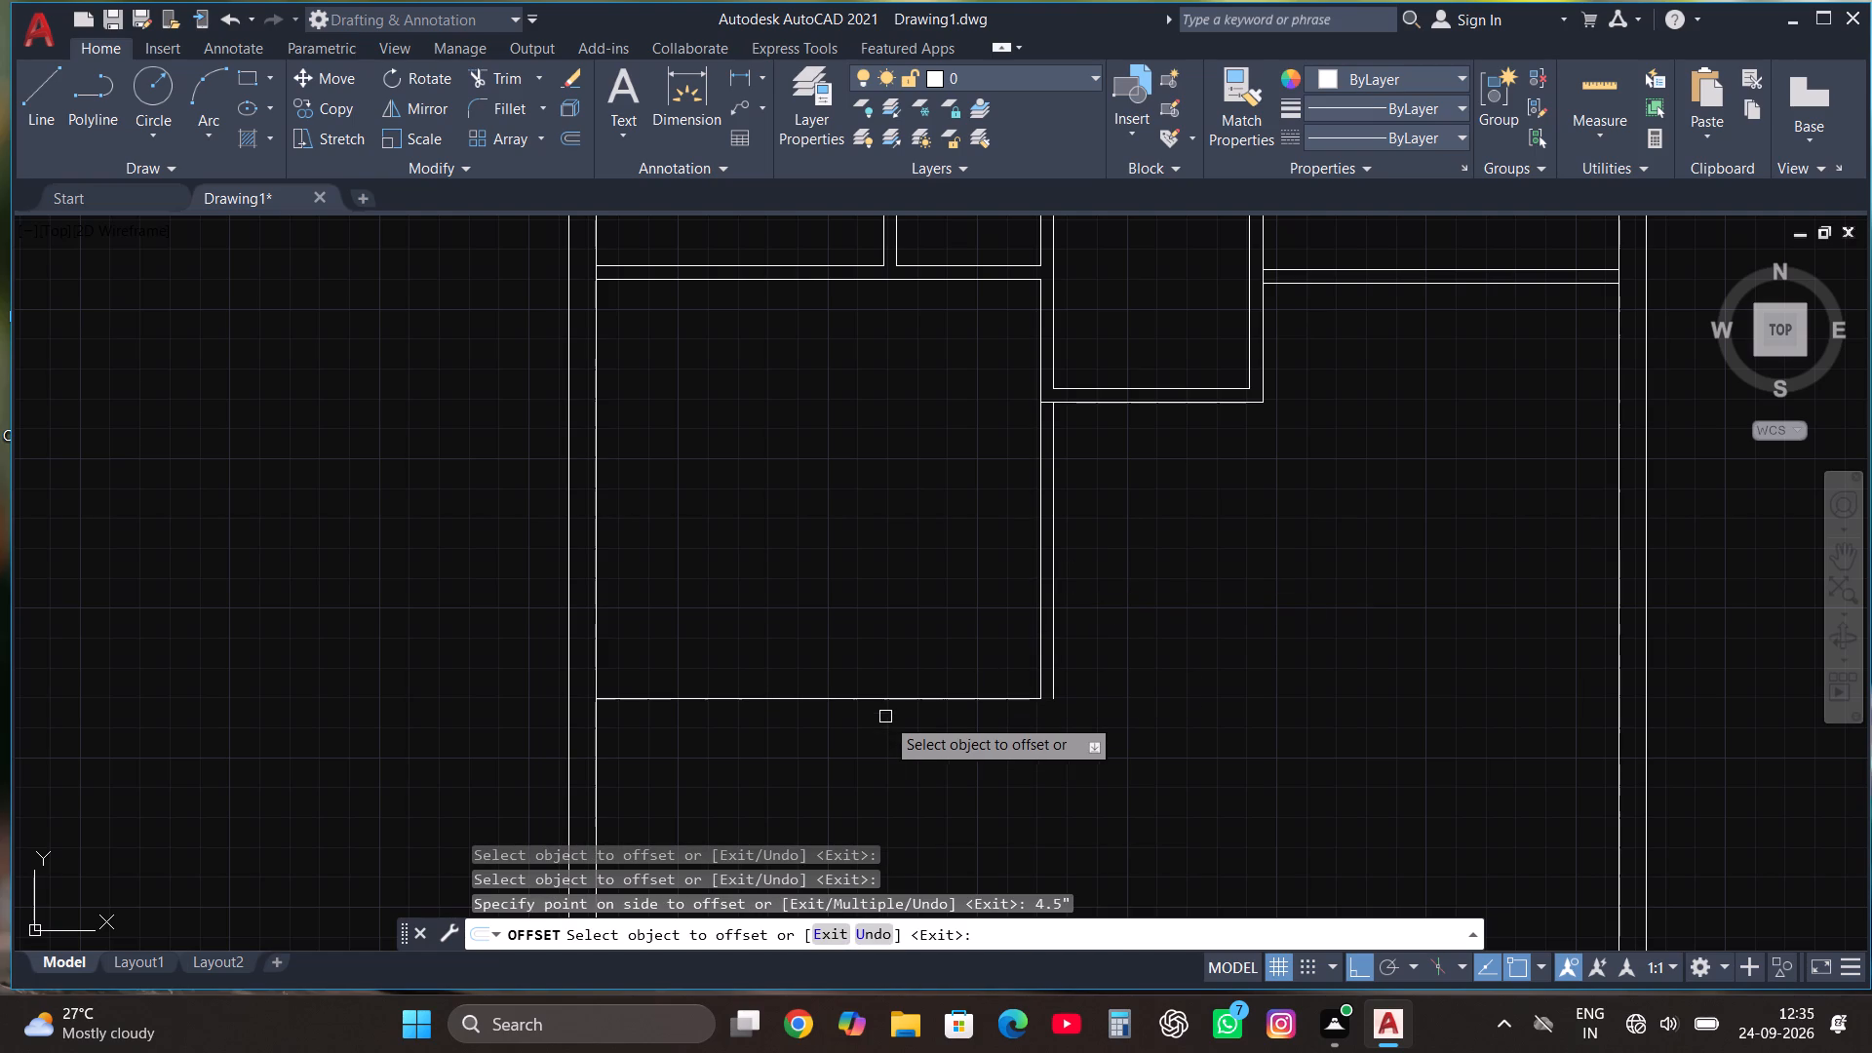
left_click(890, 696)
type("4.5\"")
key("Return")
key("Escape")
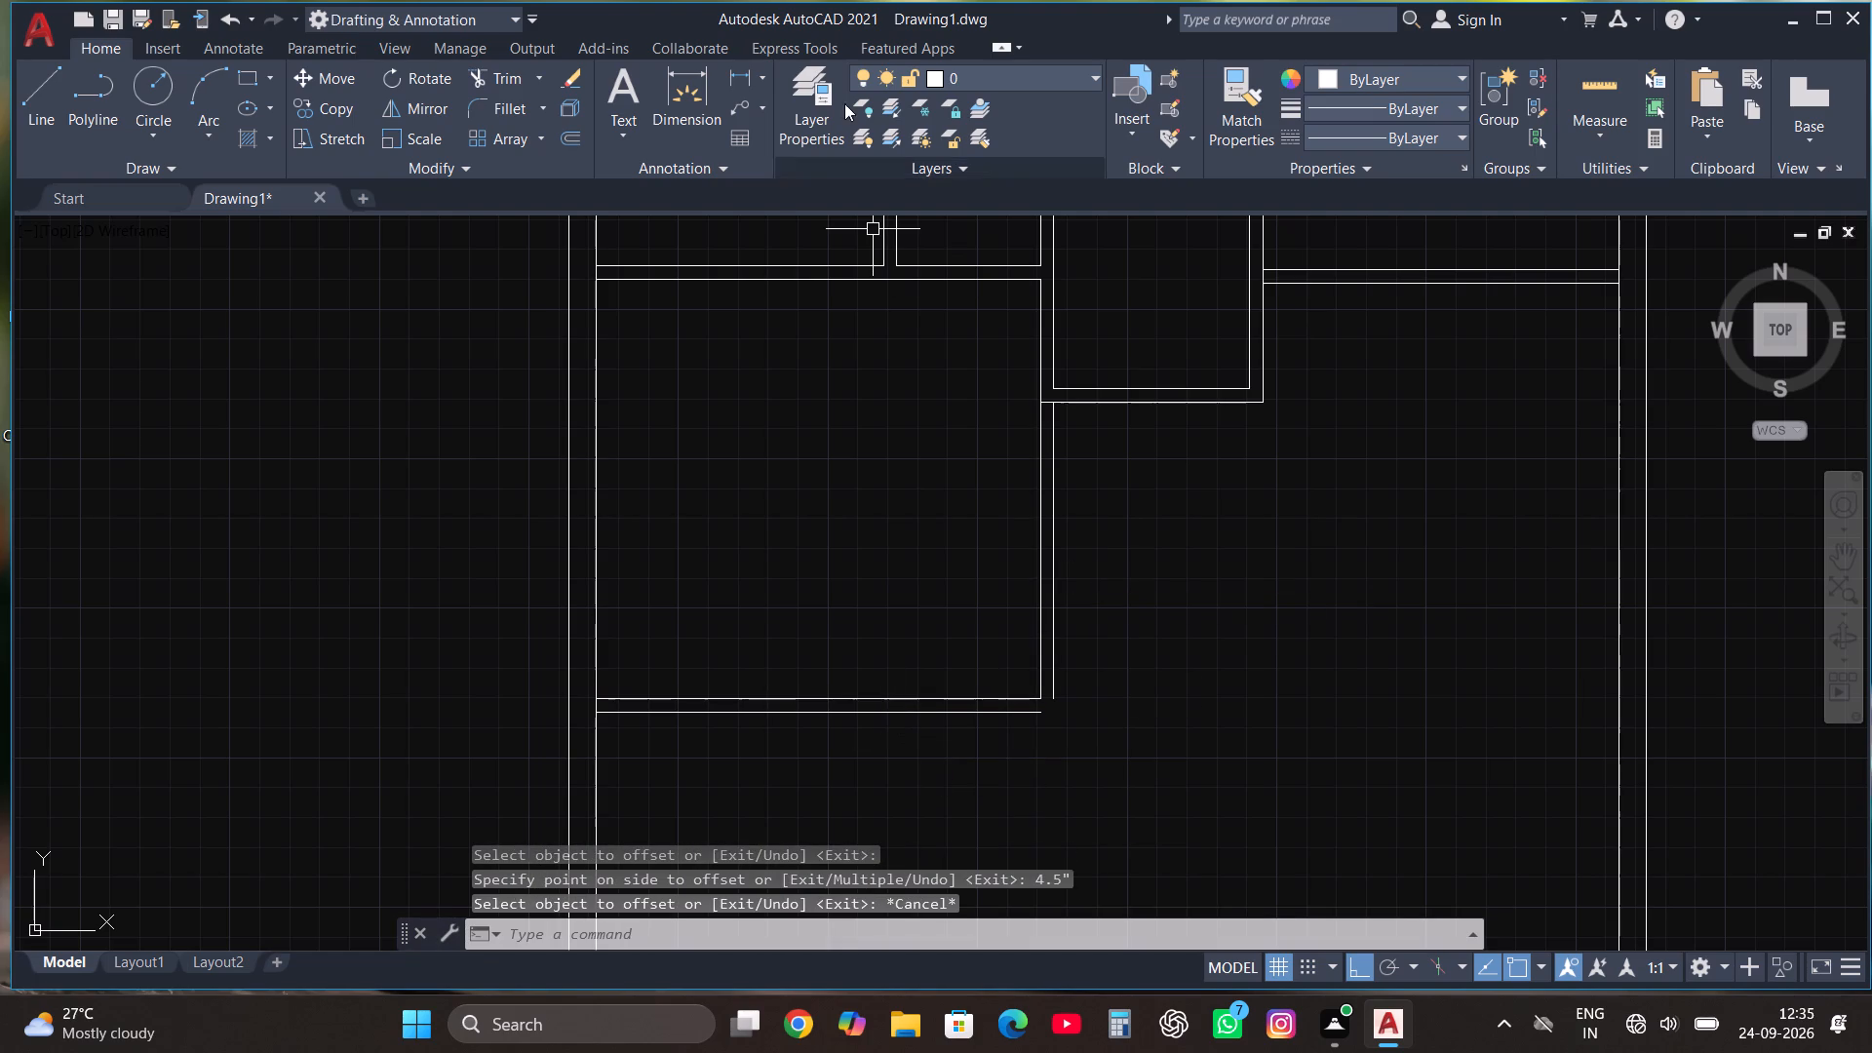
Fillet the left room's outer bottom and outer right partition lines into a closed lower right corner.
left_click(499, 108)
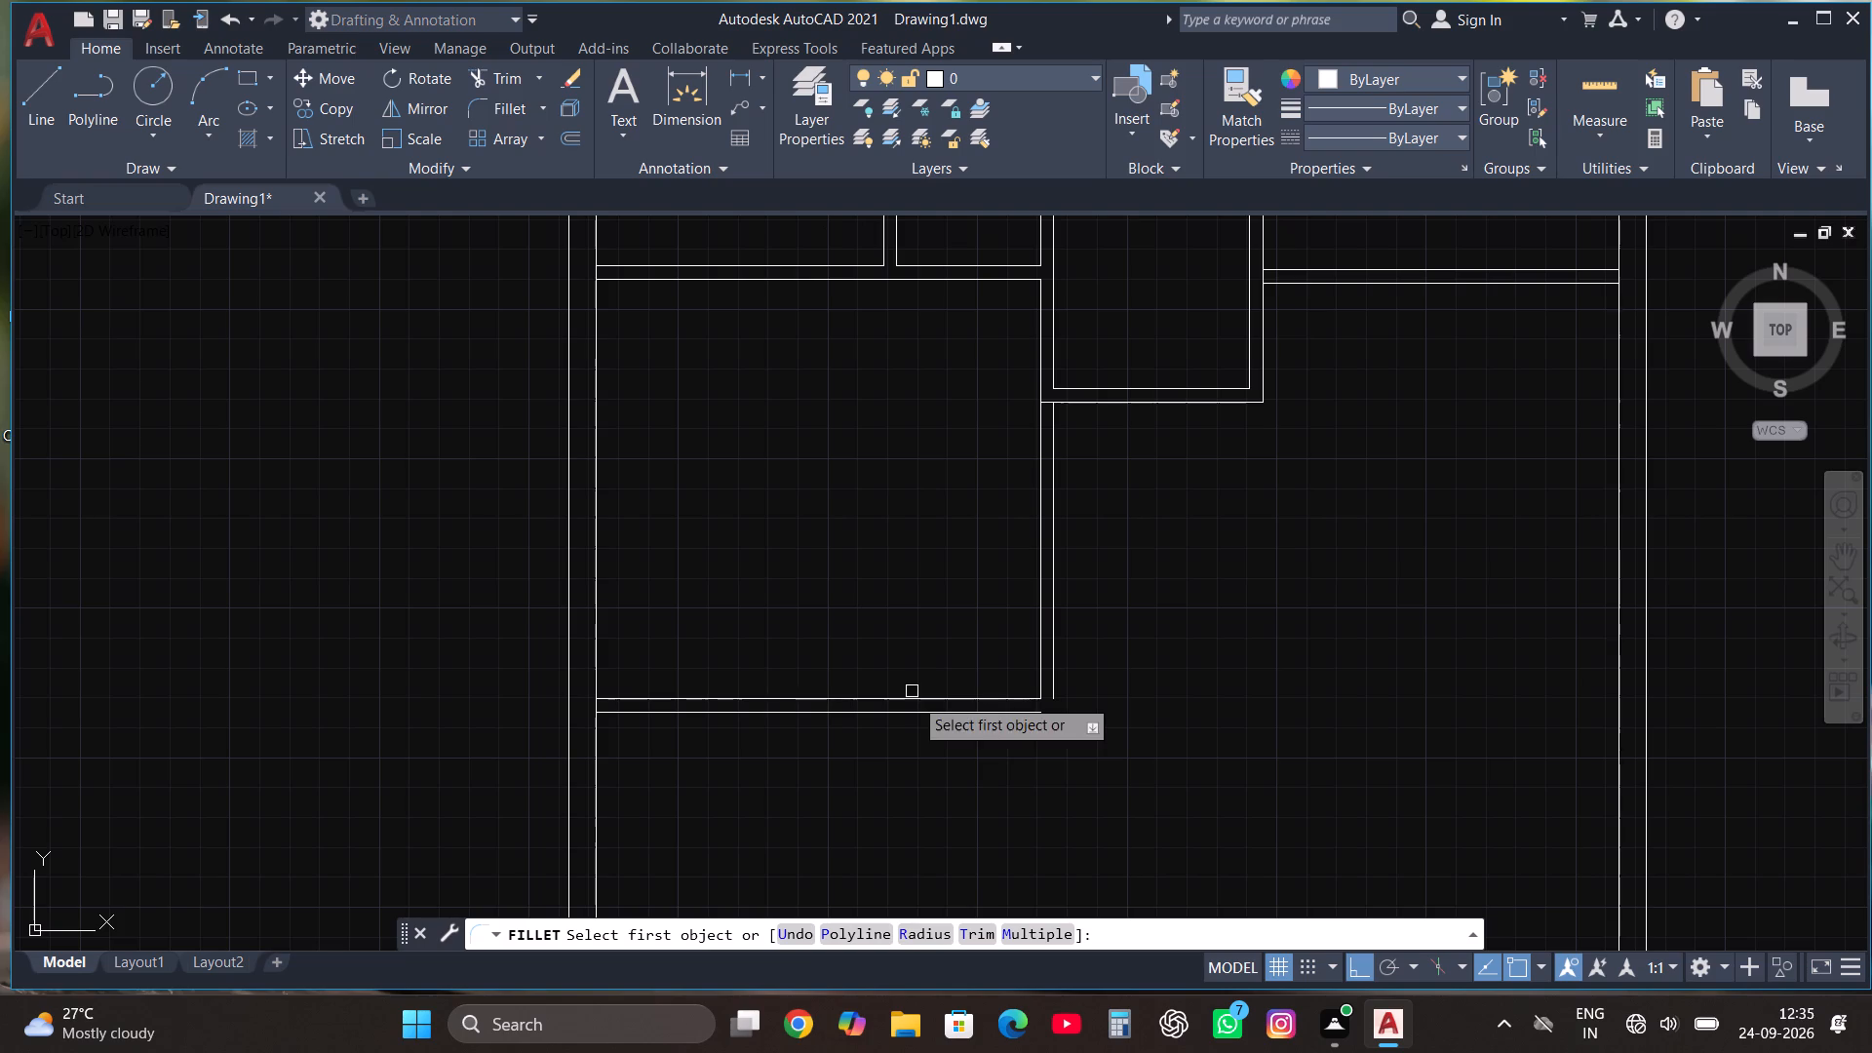
left_click(920, 715)
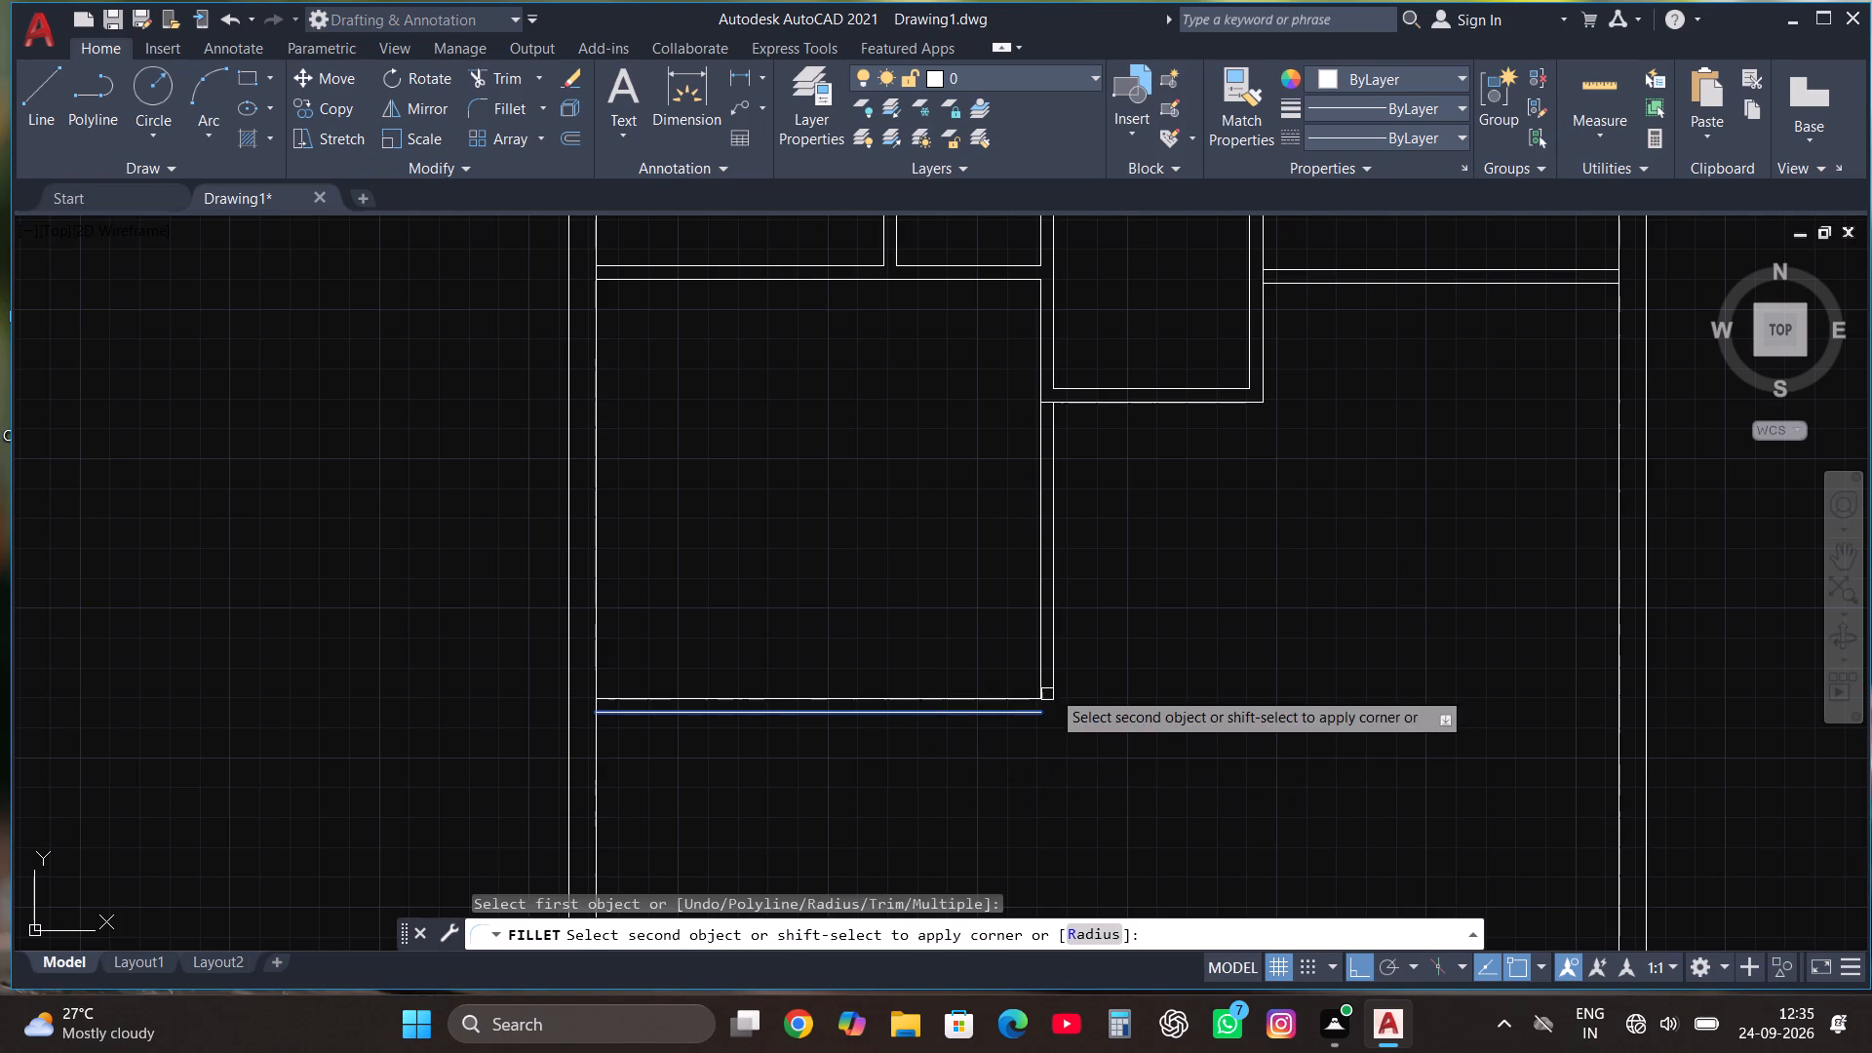
left_click(1052, 684)
key("Escape")
scroll(933, 712, "down", 2)
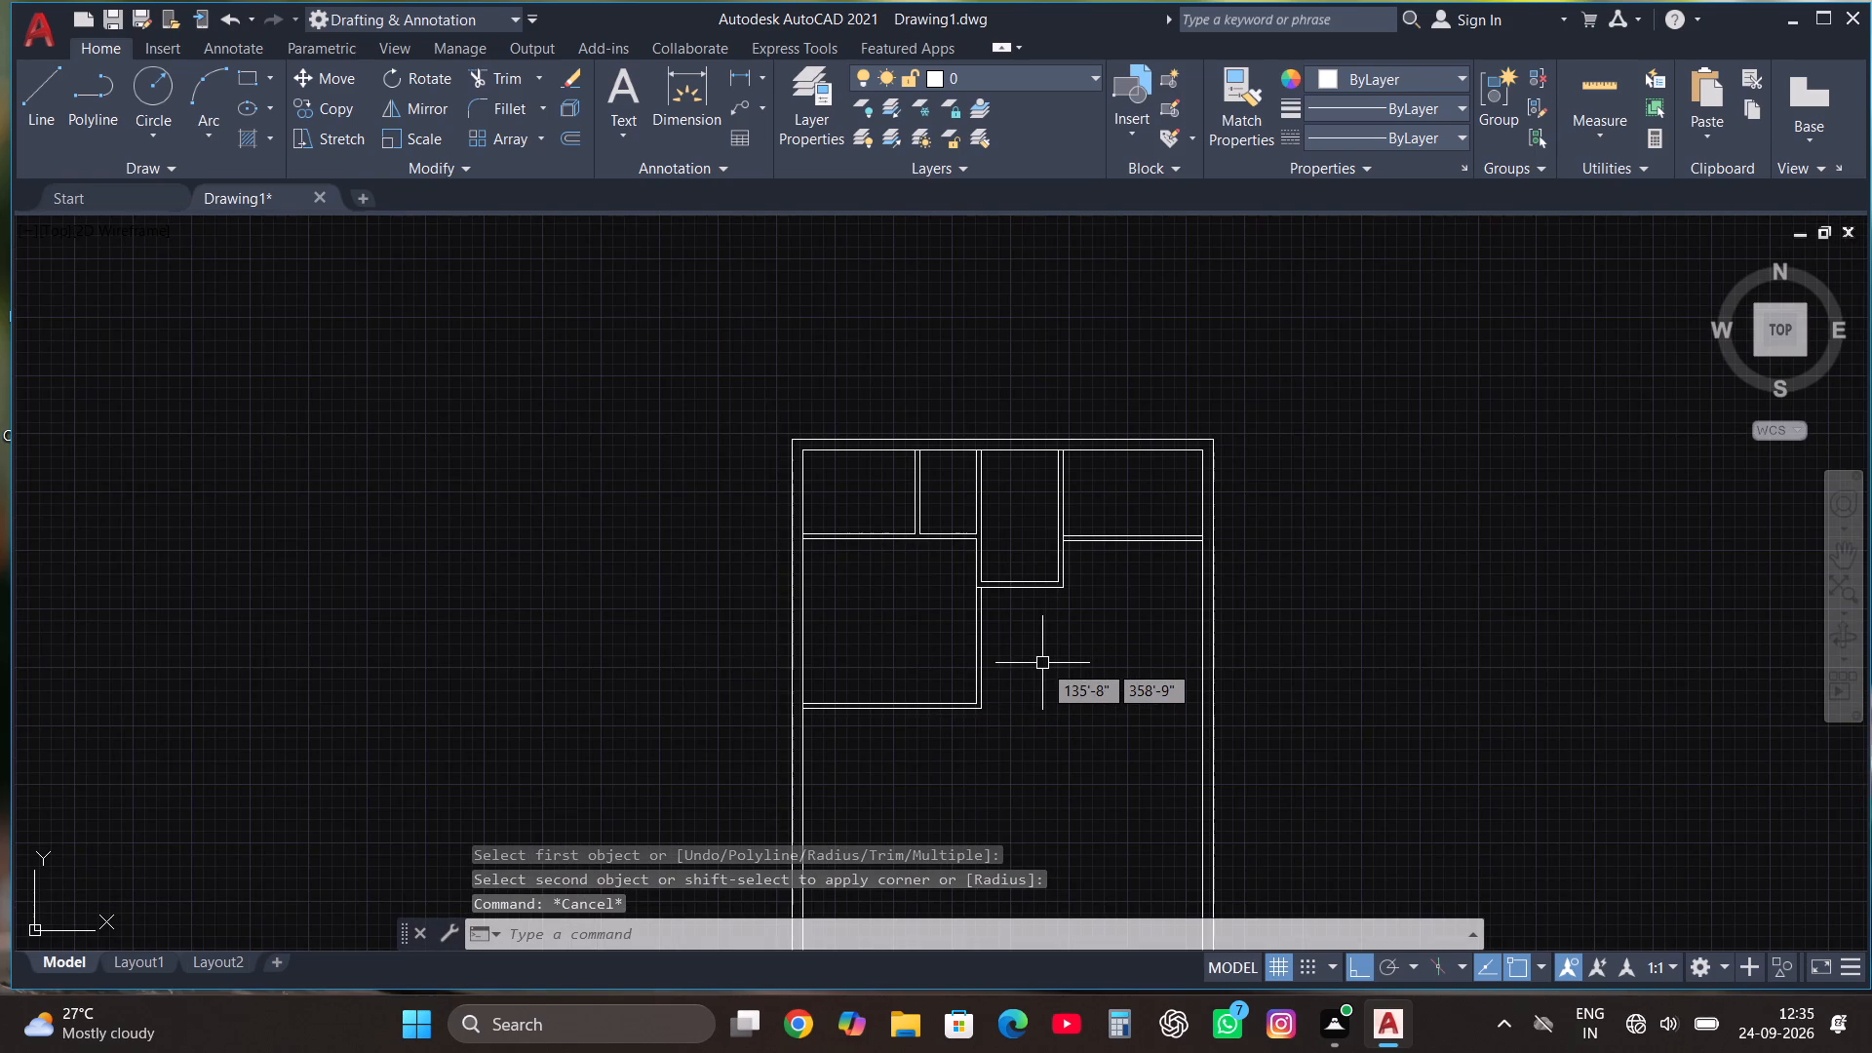
Draw a horizontal line from the left room's outer lower right corner to the right outer wall's inner face, trimming the overshoot.
scroll(1046, 668, "down", 1)
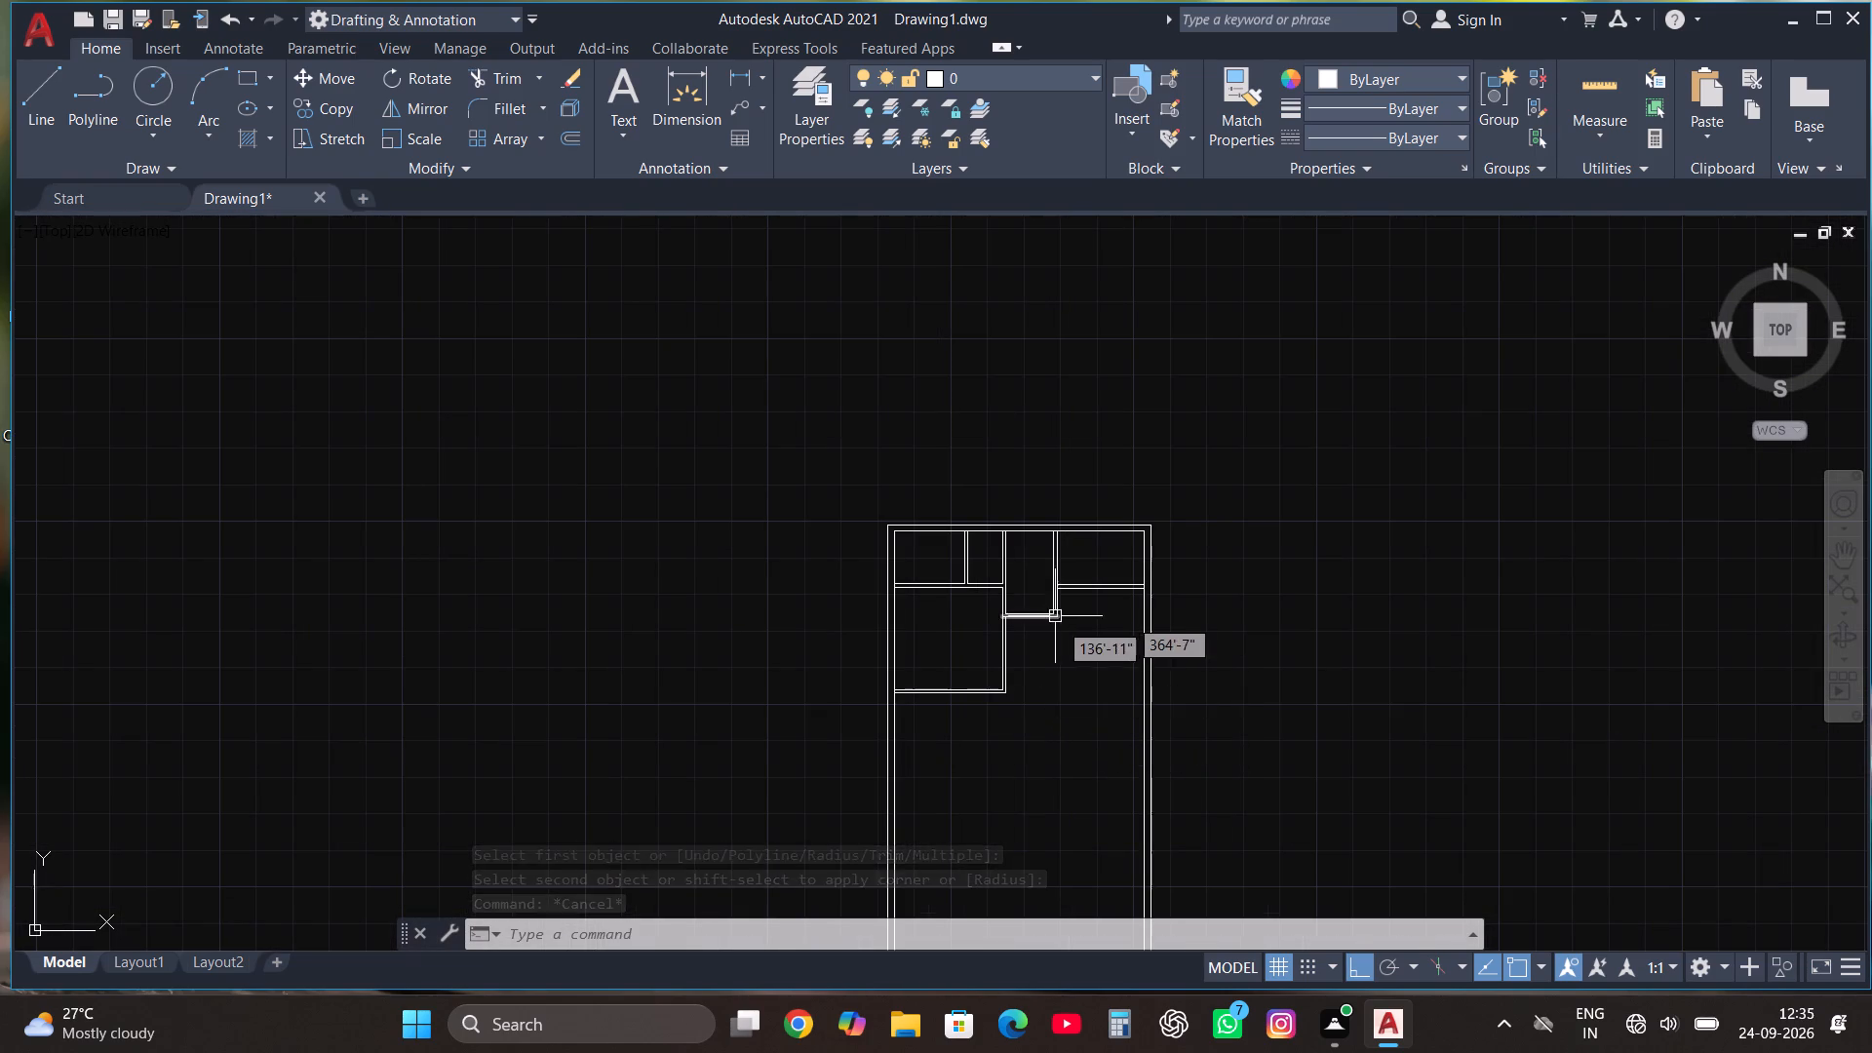
scroll(1058, 624, "up", 2)
scroll(1053, 579, "down", 1)
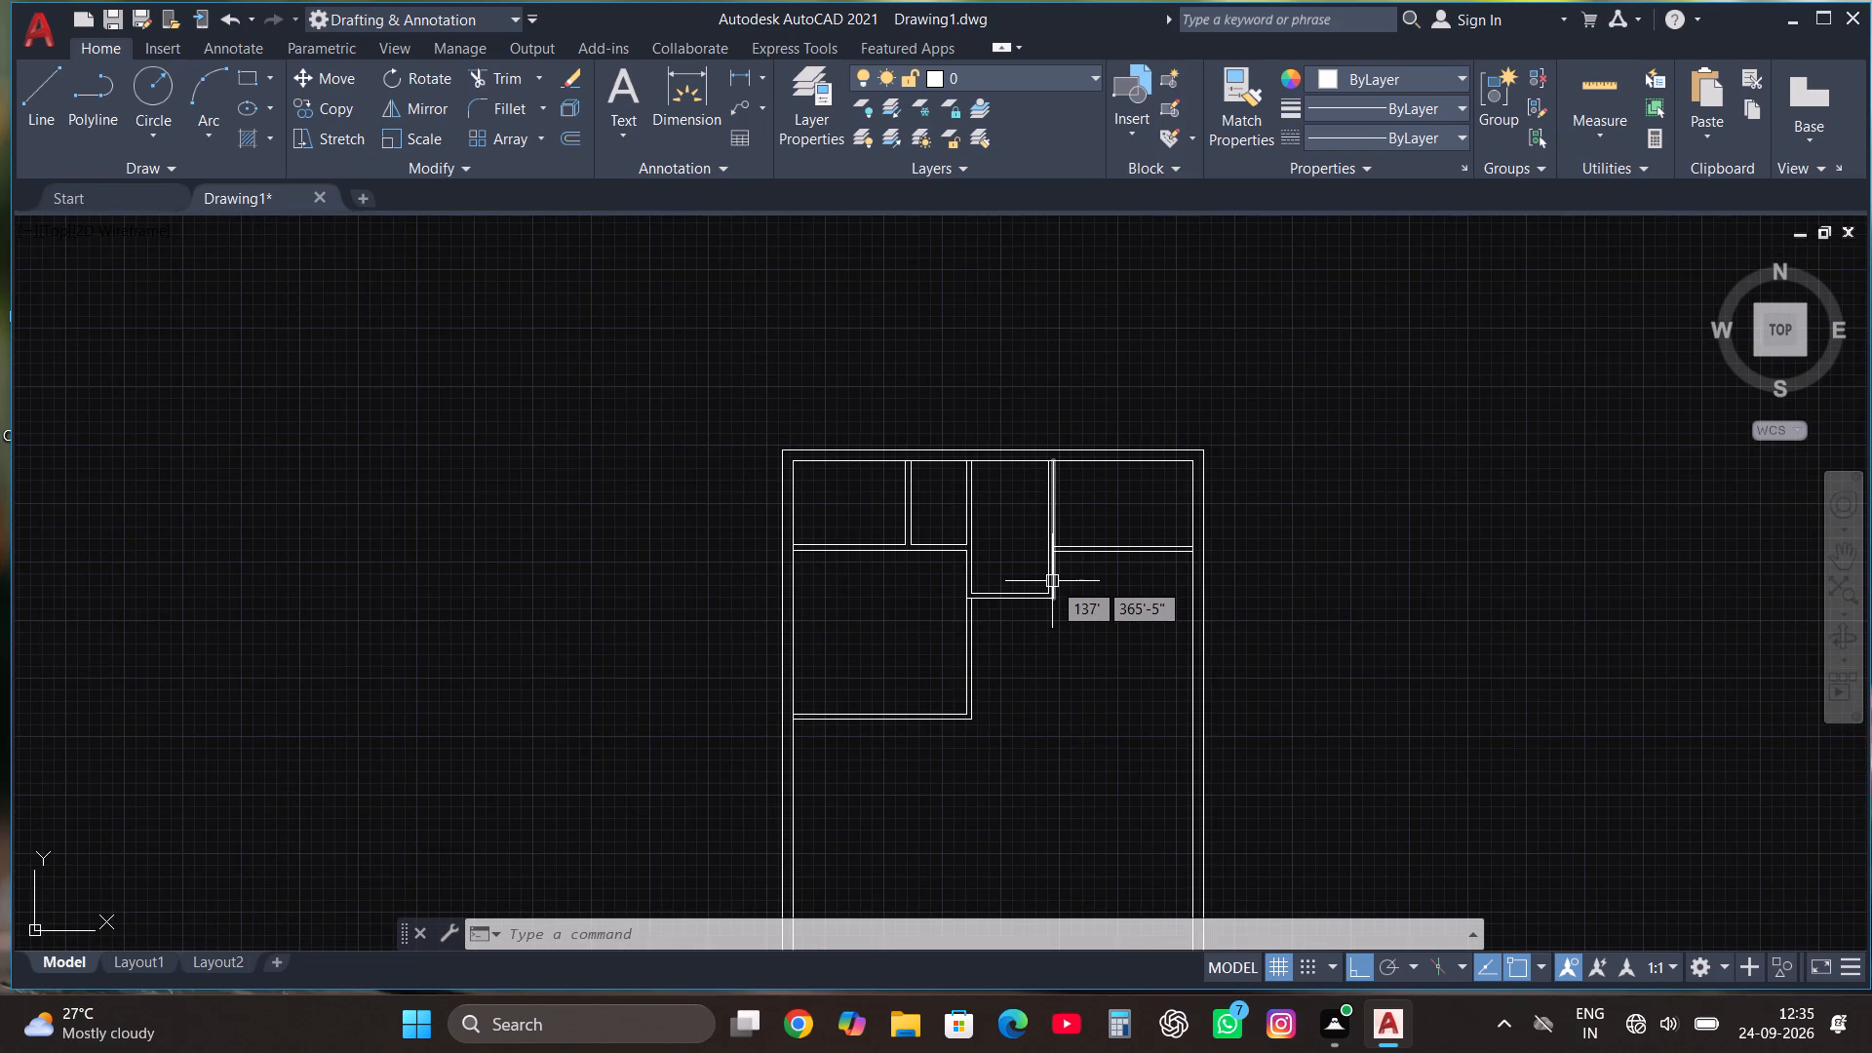
scroll(1167, 802, "up", 1)
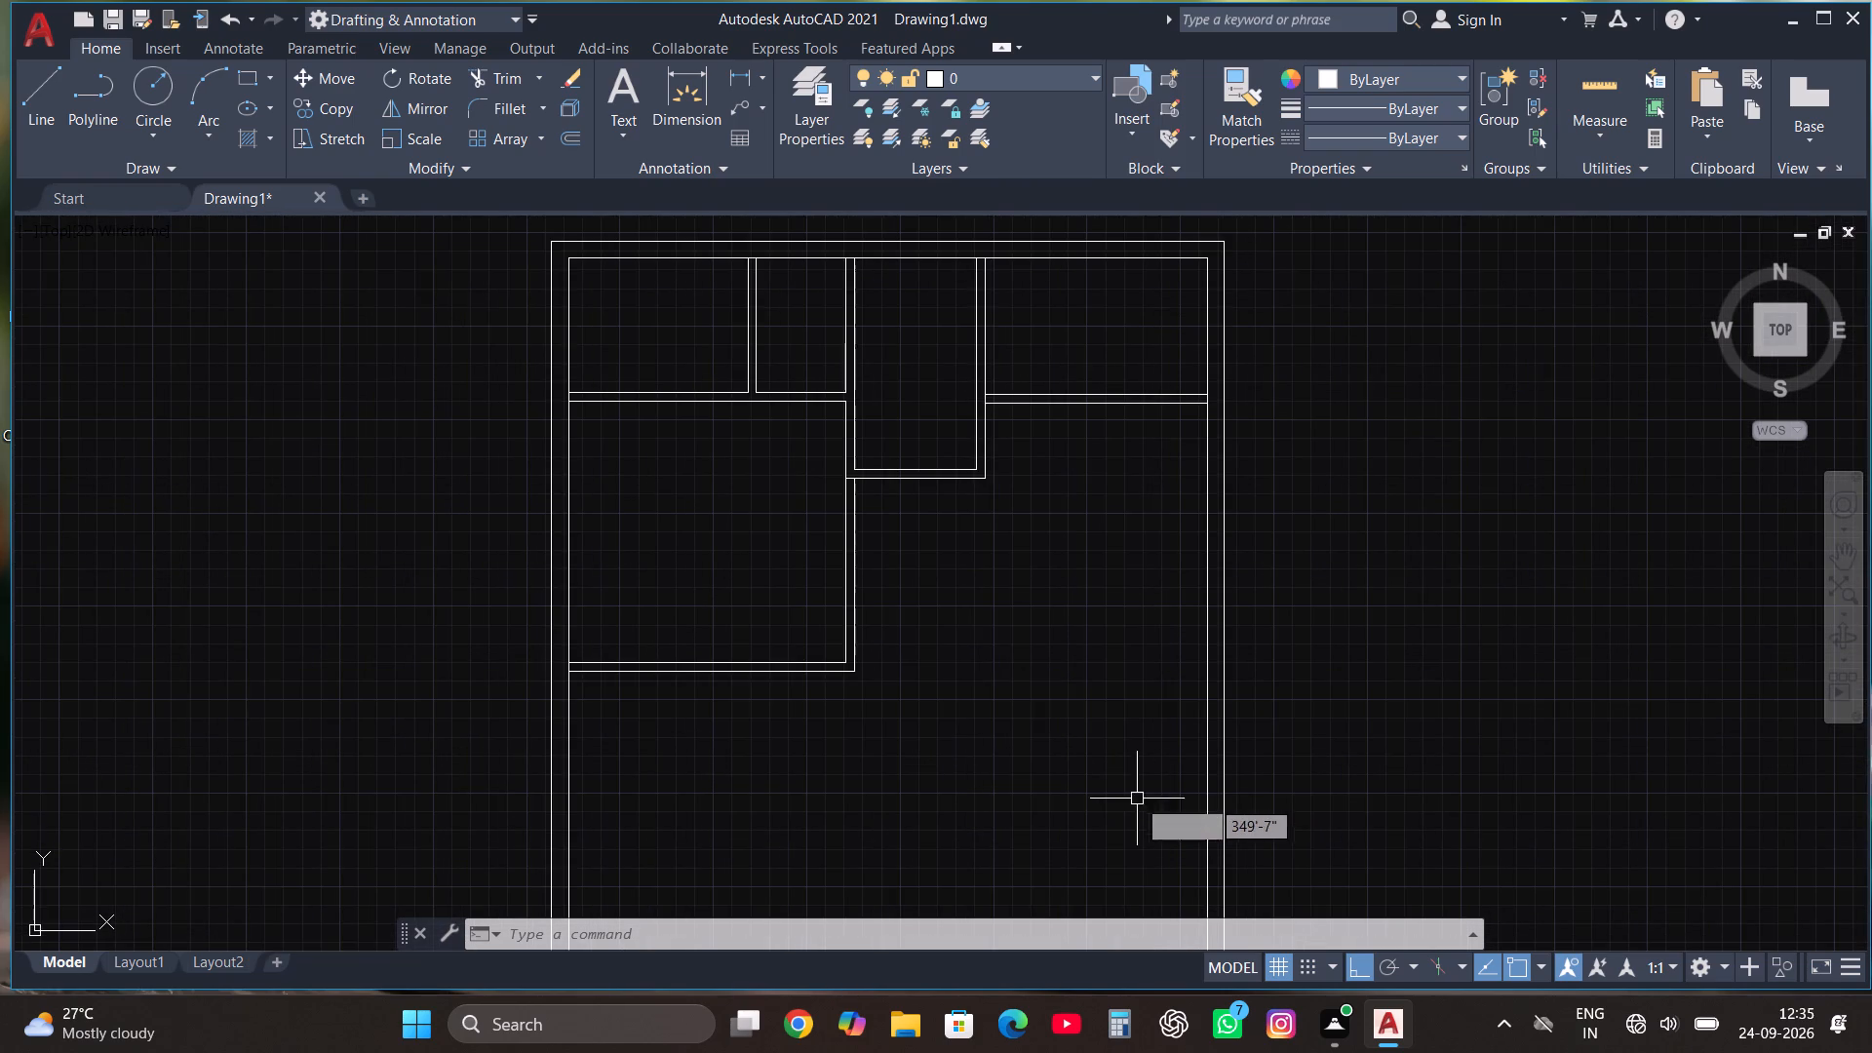
left_click(46, 97)
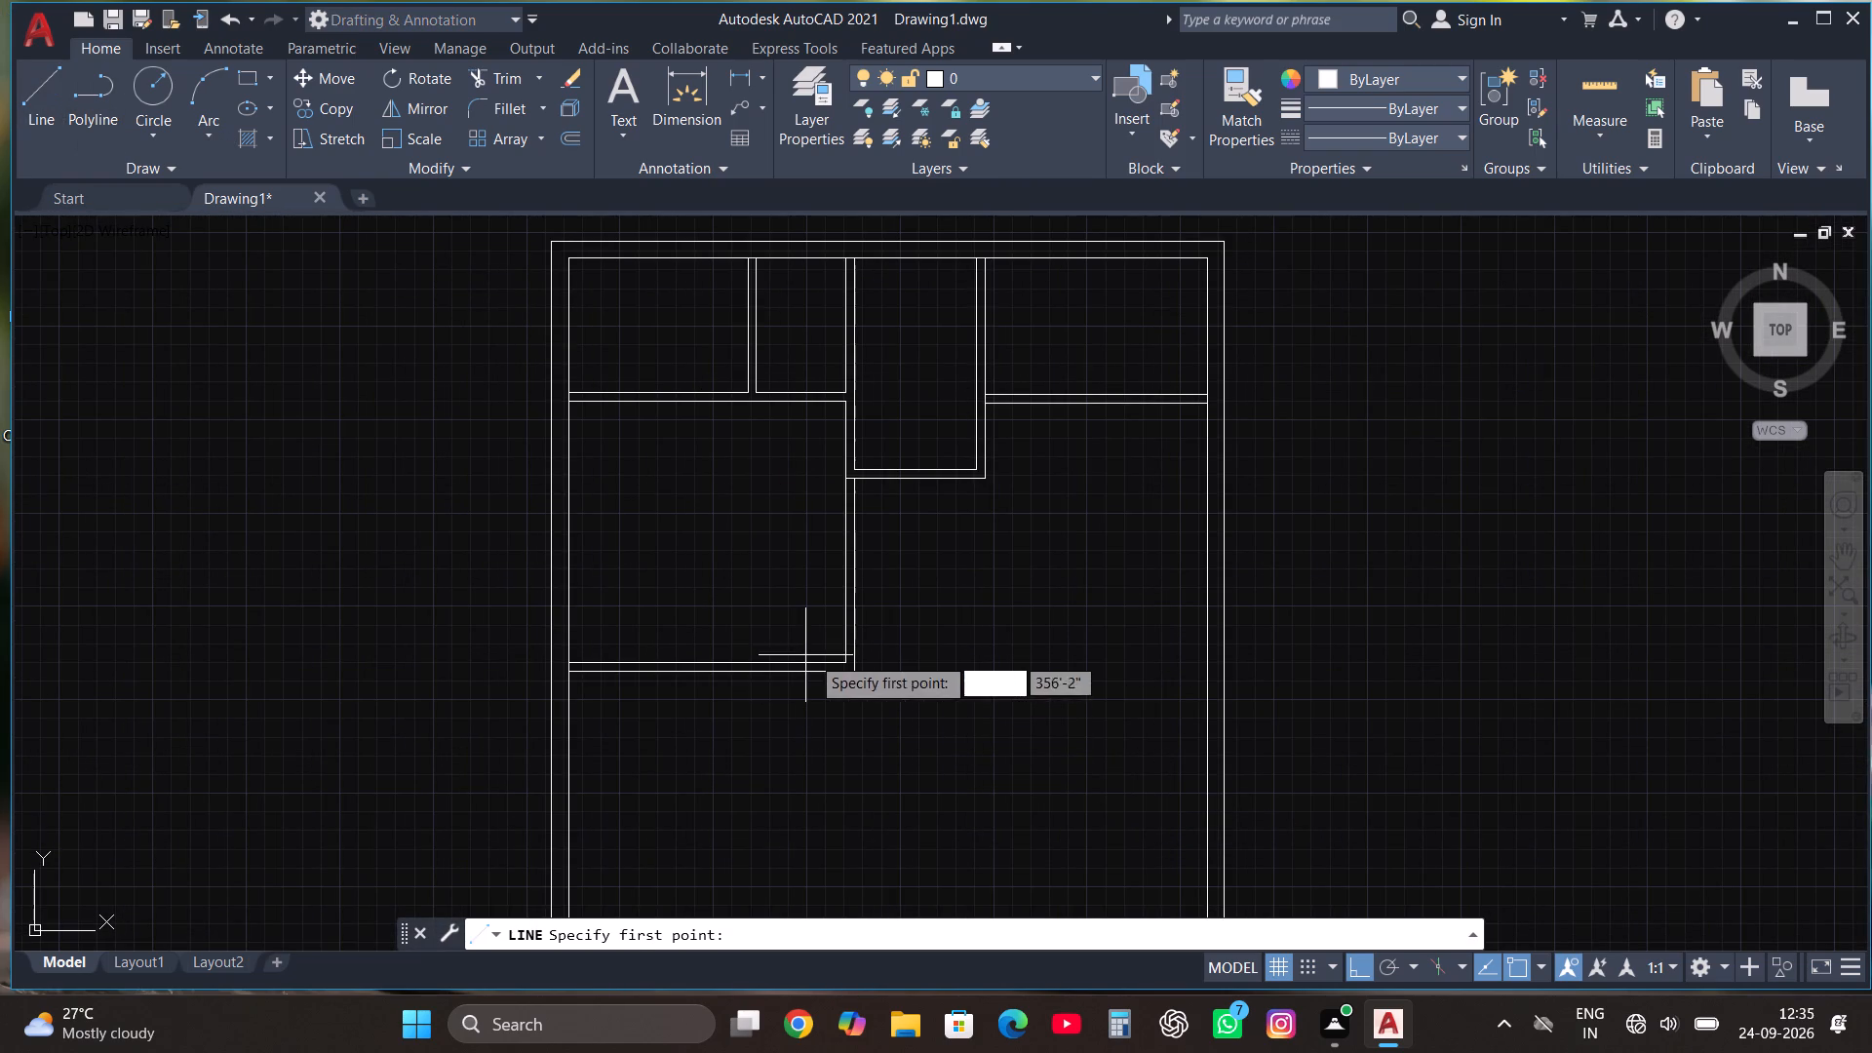
left_click(858, 669)
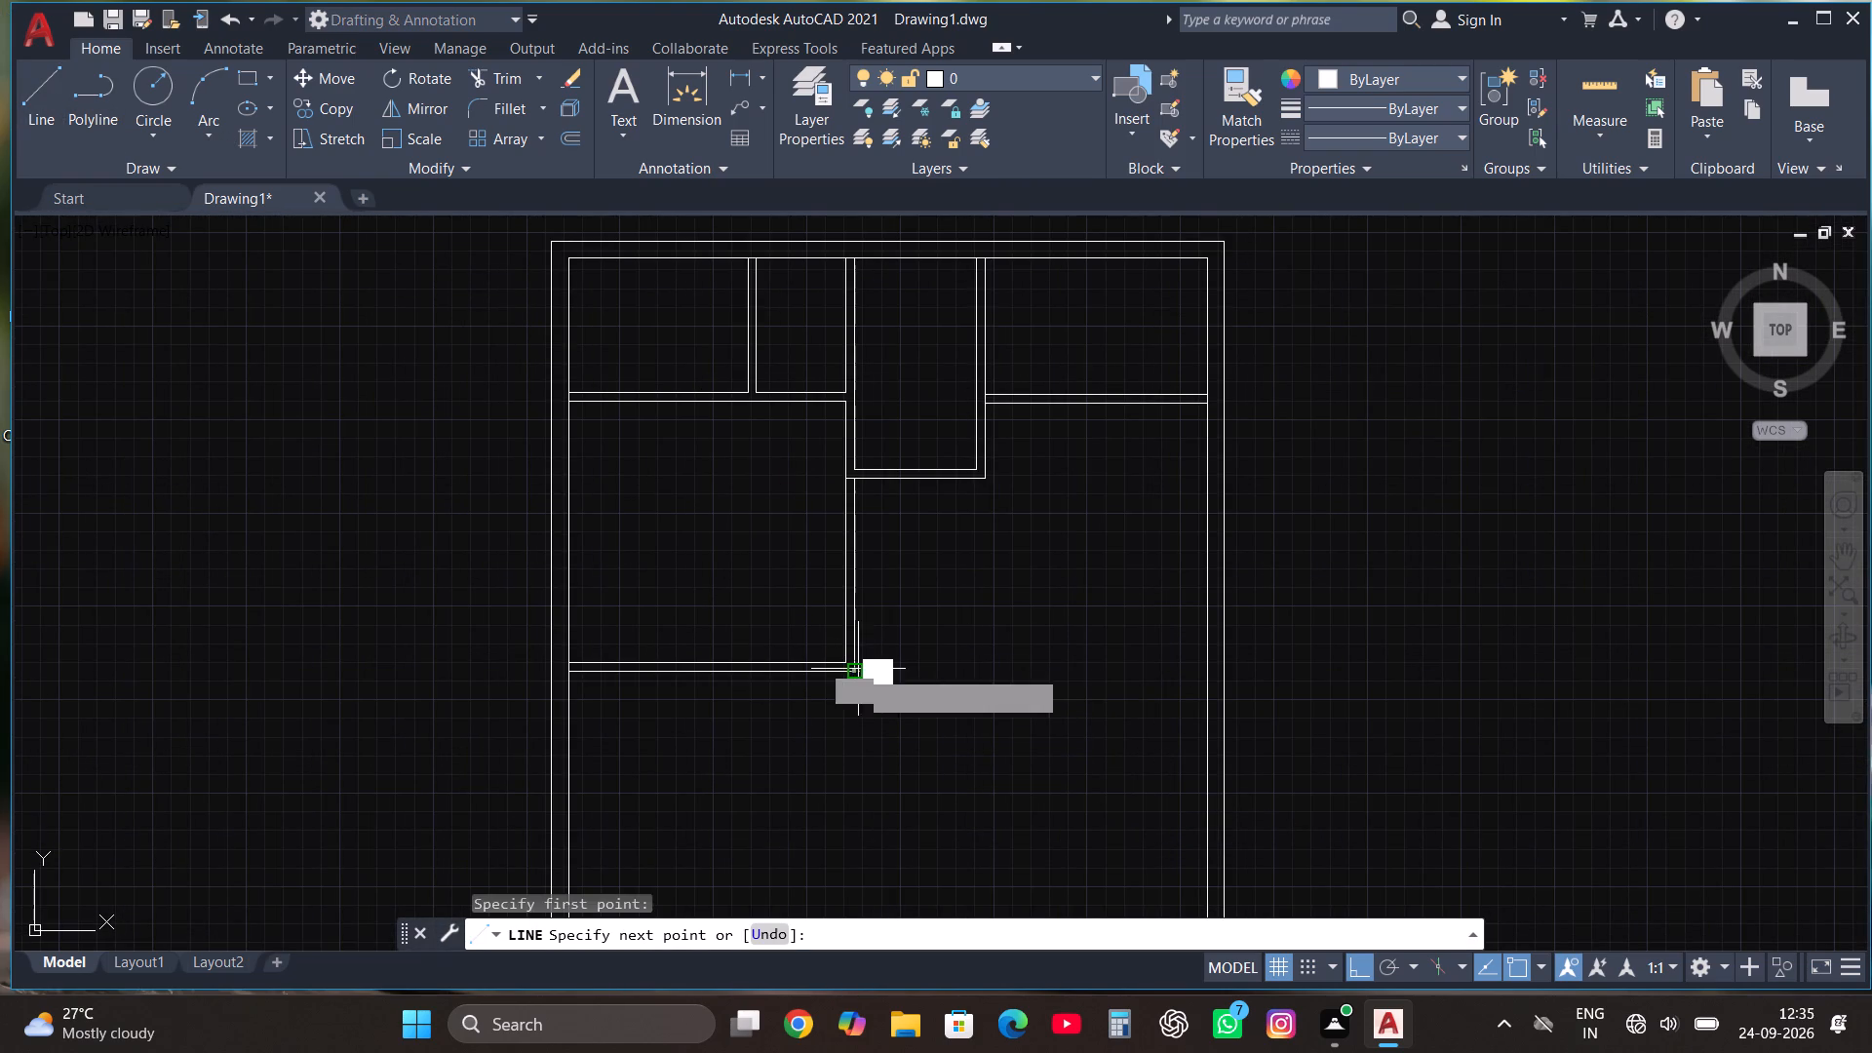
scroll(1212, 659, "up", 2)
left_click(1220, 682)
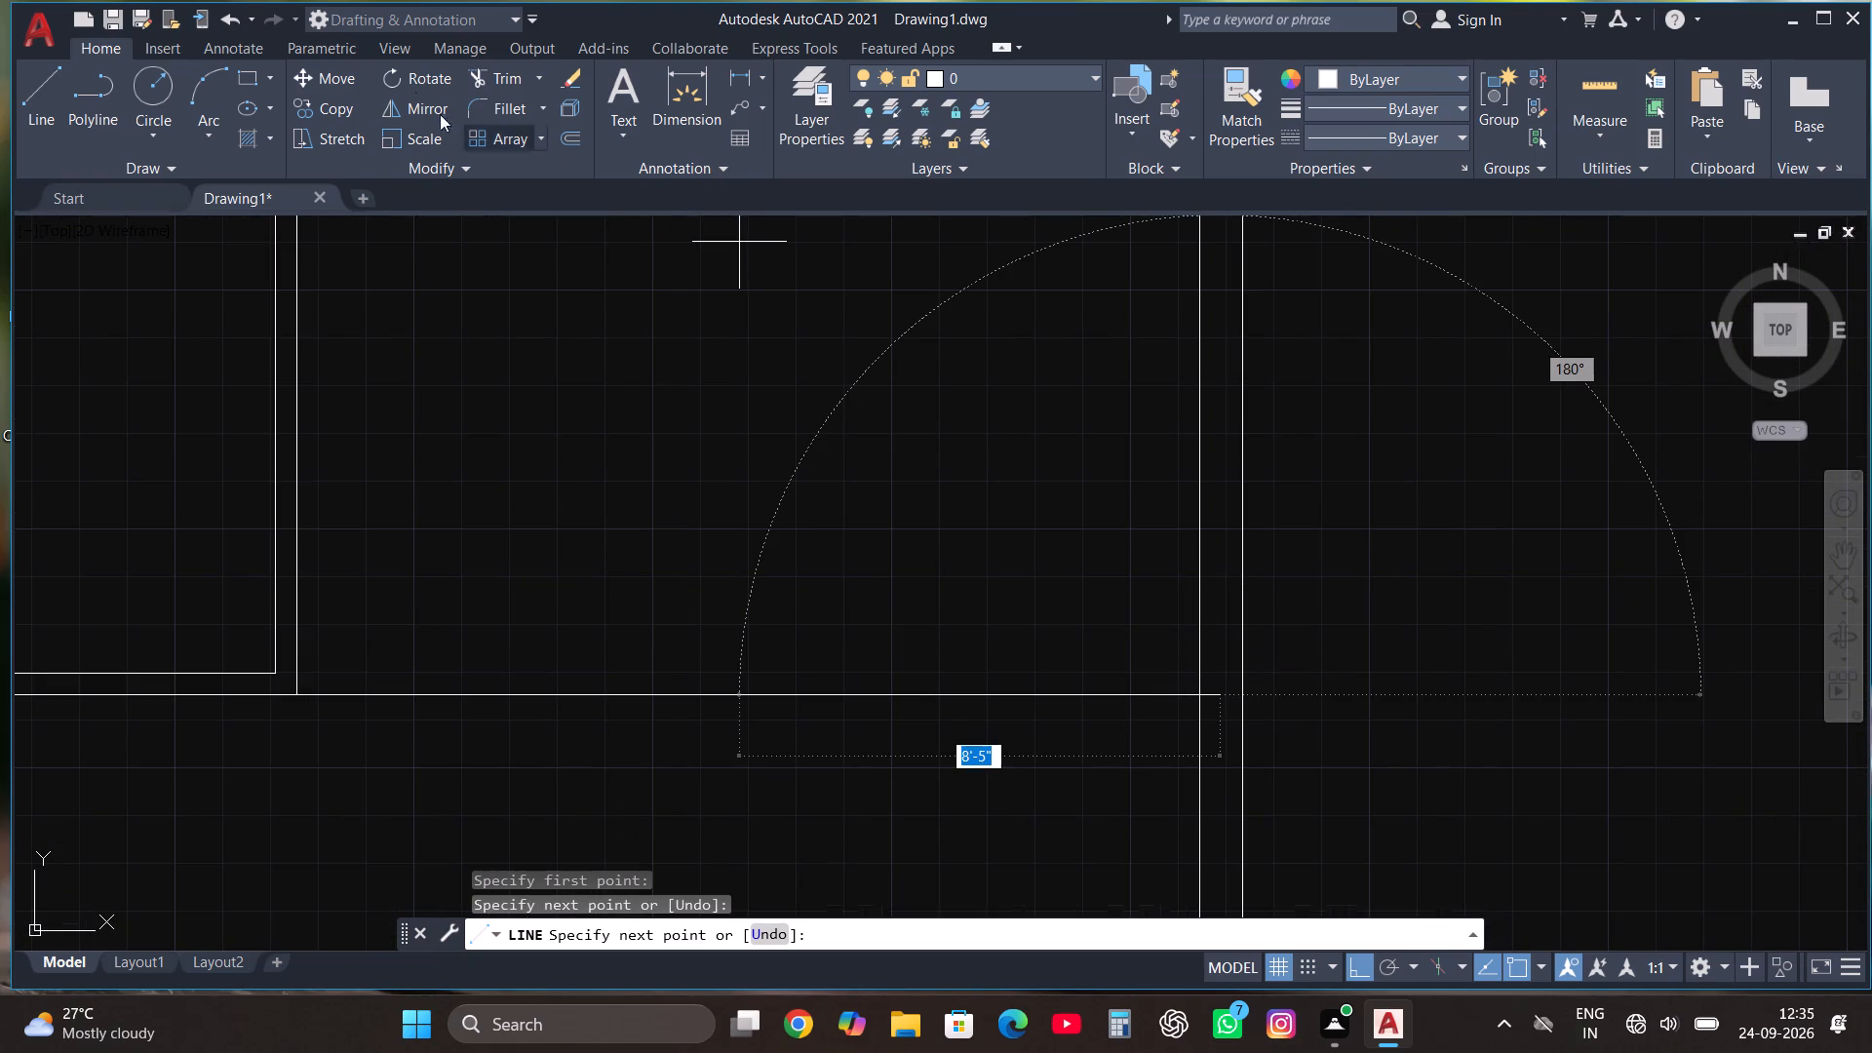
left_click(484, 74)
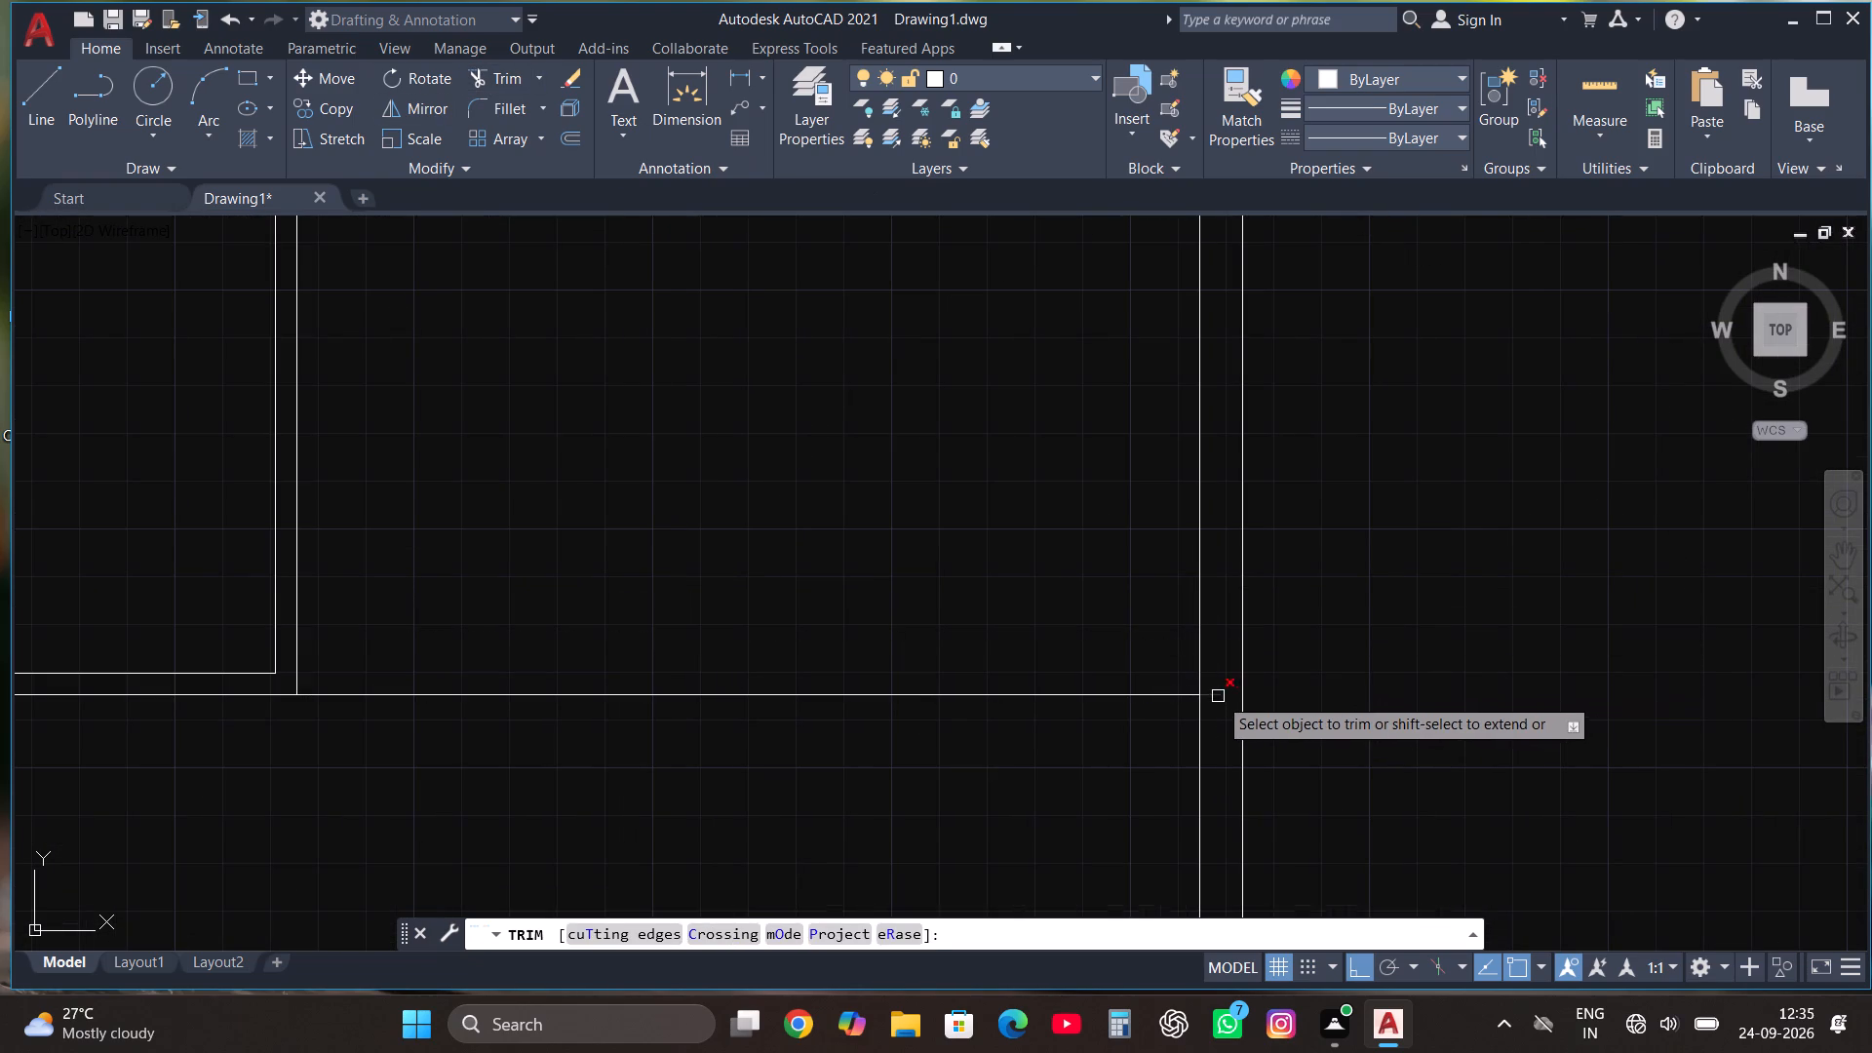
left_click(1217, 696)
scroll(1311, 648, "down", 2)
key("Escape")
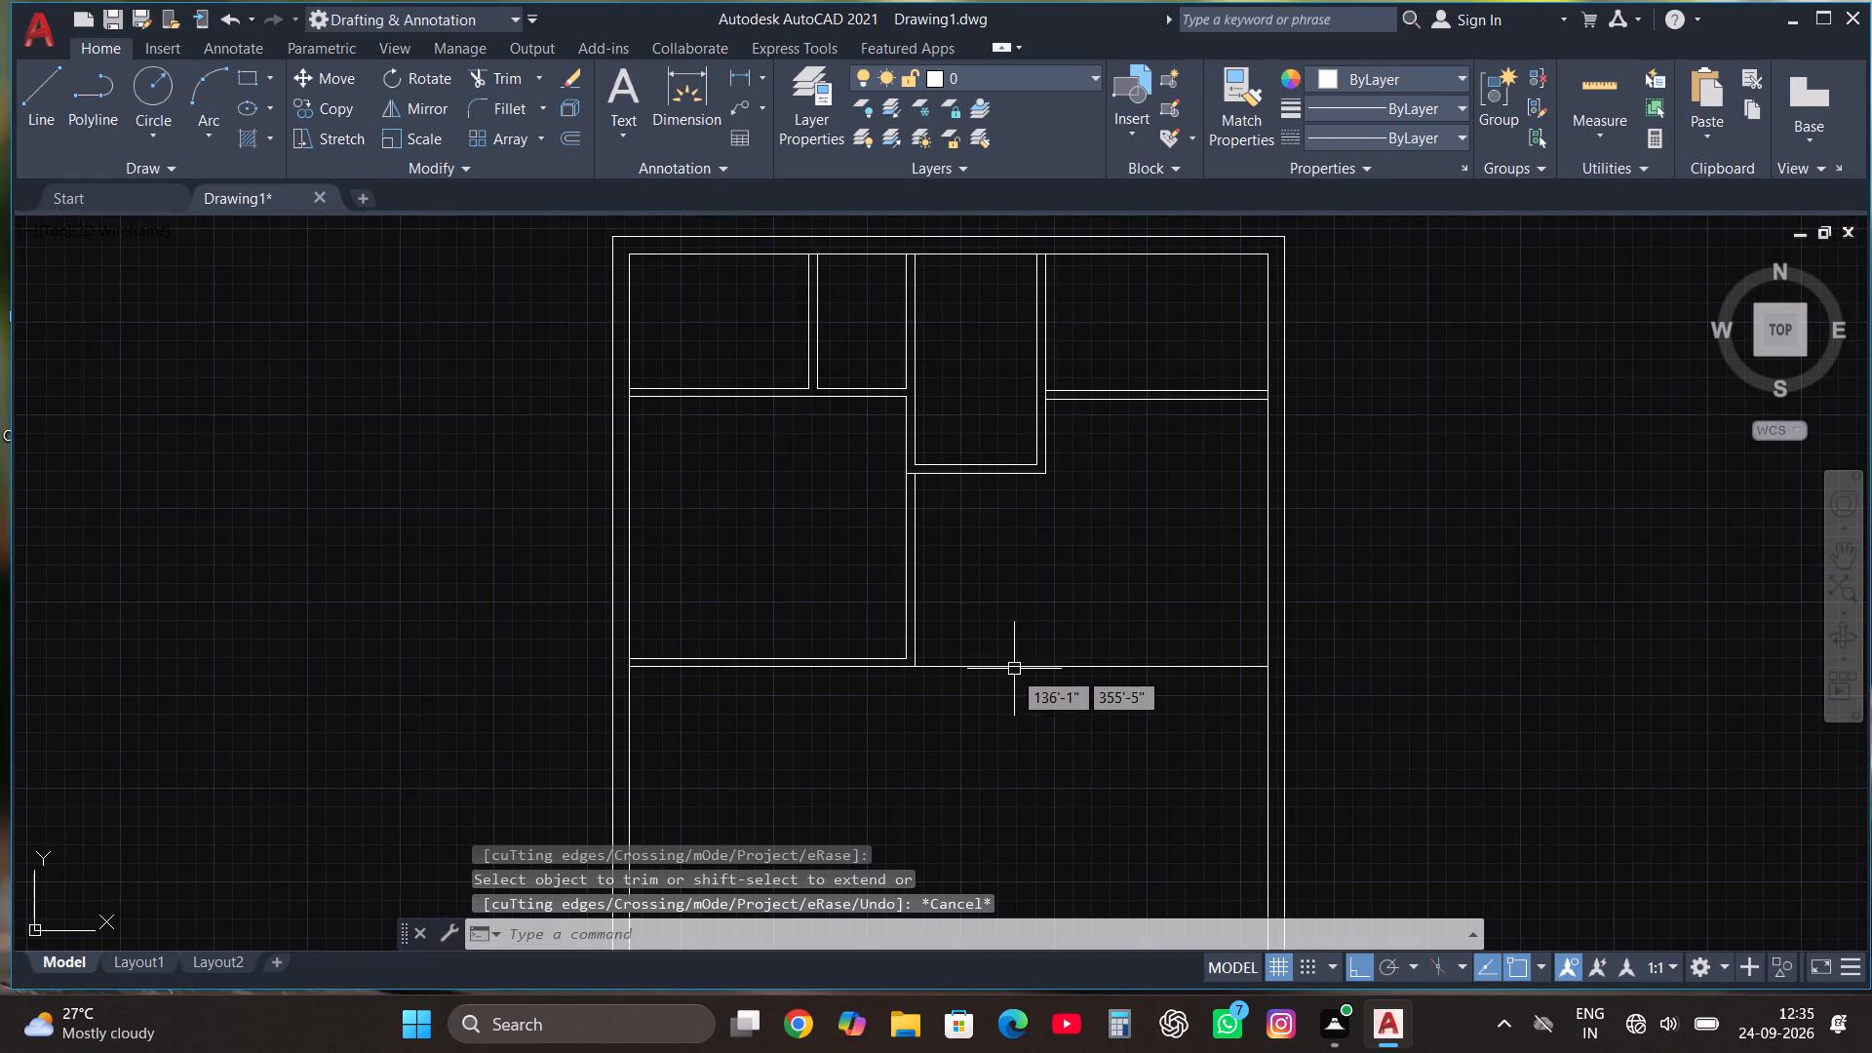
Copy the new horizontal line between the left room's corner and the right outer wall 4.5" upward to form the partition.
scroll(1004, 671, "up", 1)
left_click(1002, 669)
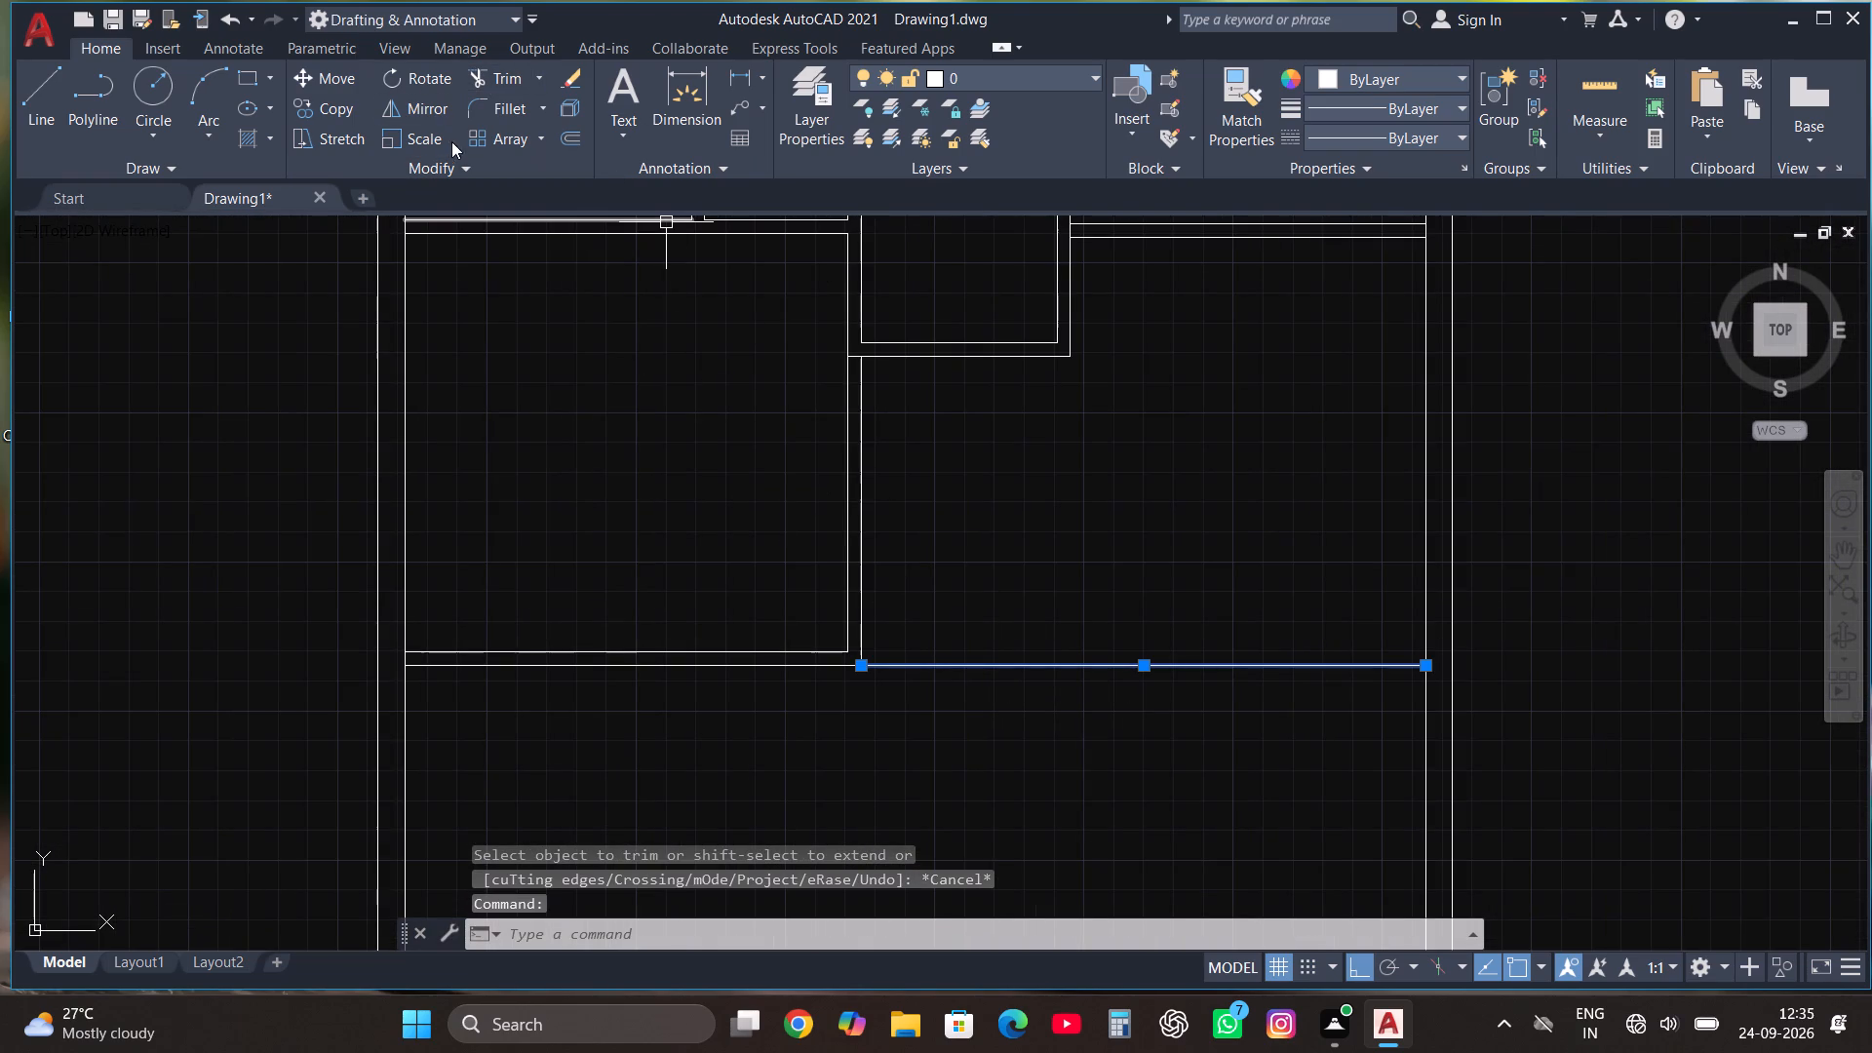
left_click(331, 114)
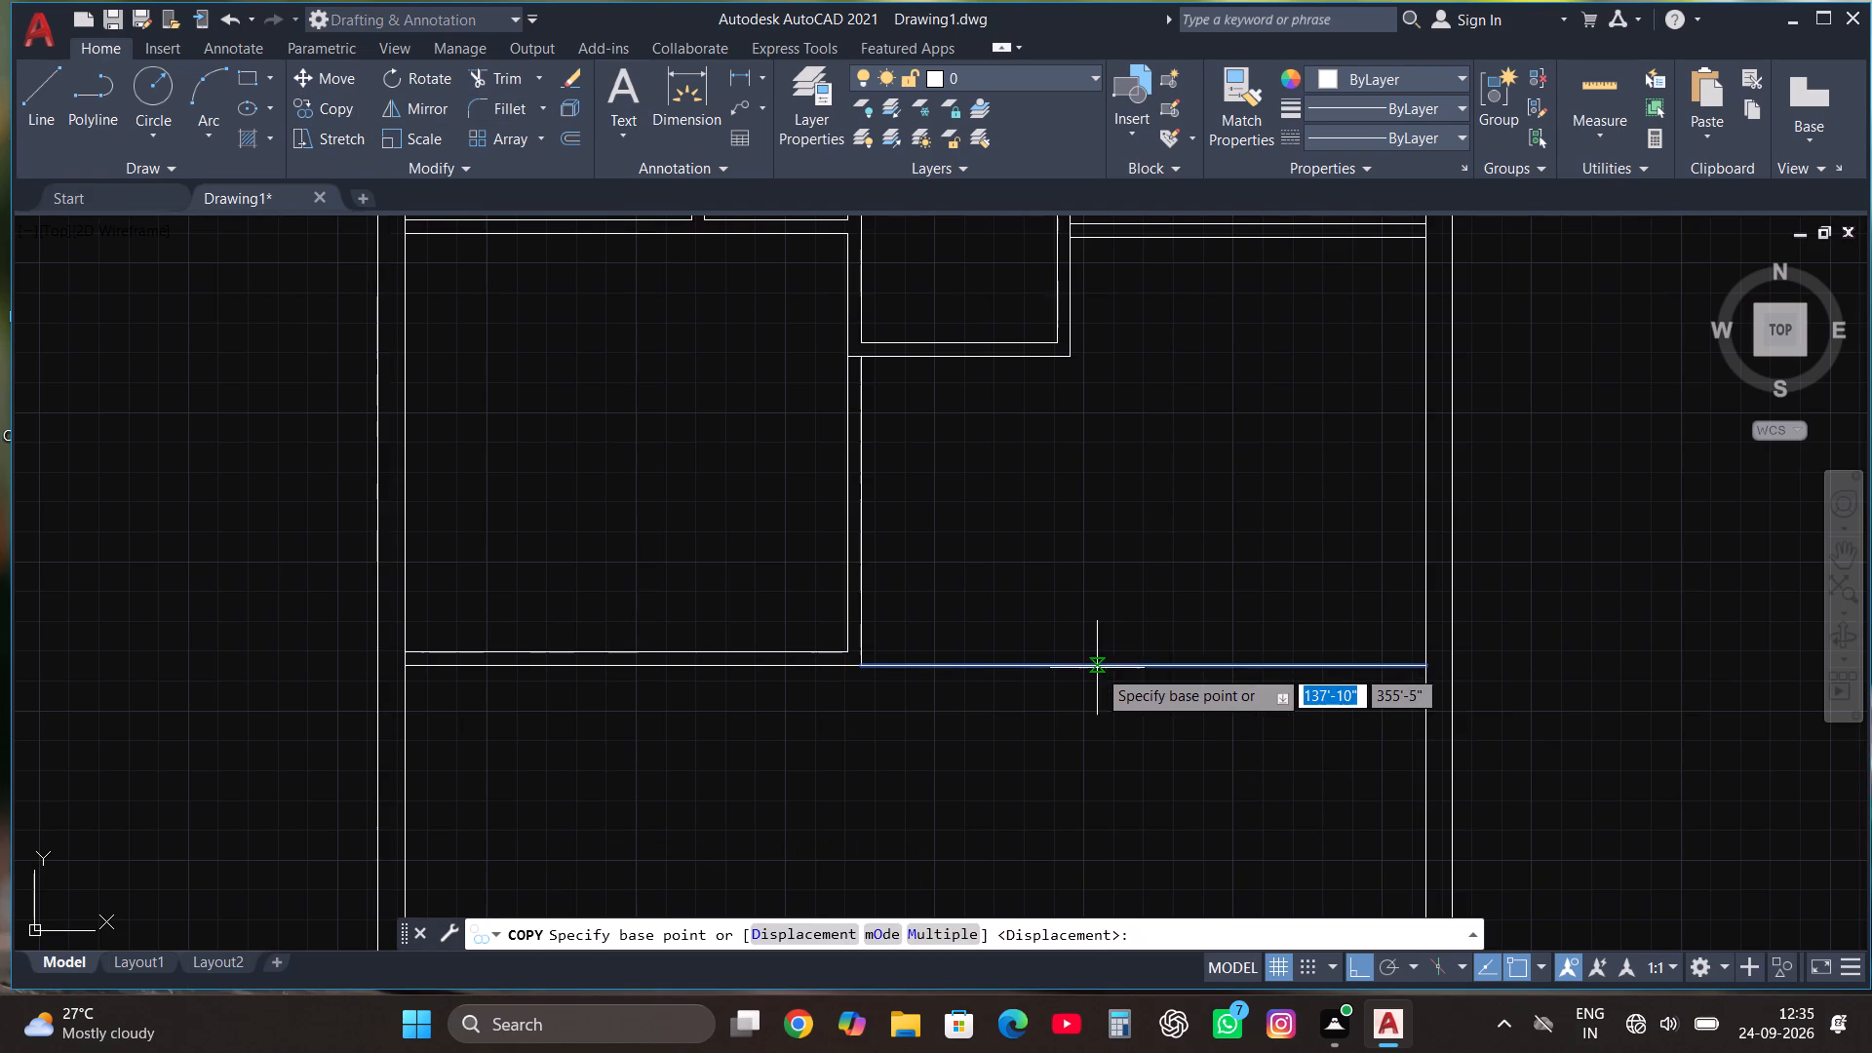
left_click(1097, 668)
type("4.5\"")
key("Return")
key("Escape")
scroll(1084, 675, "down", 2)
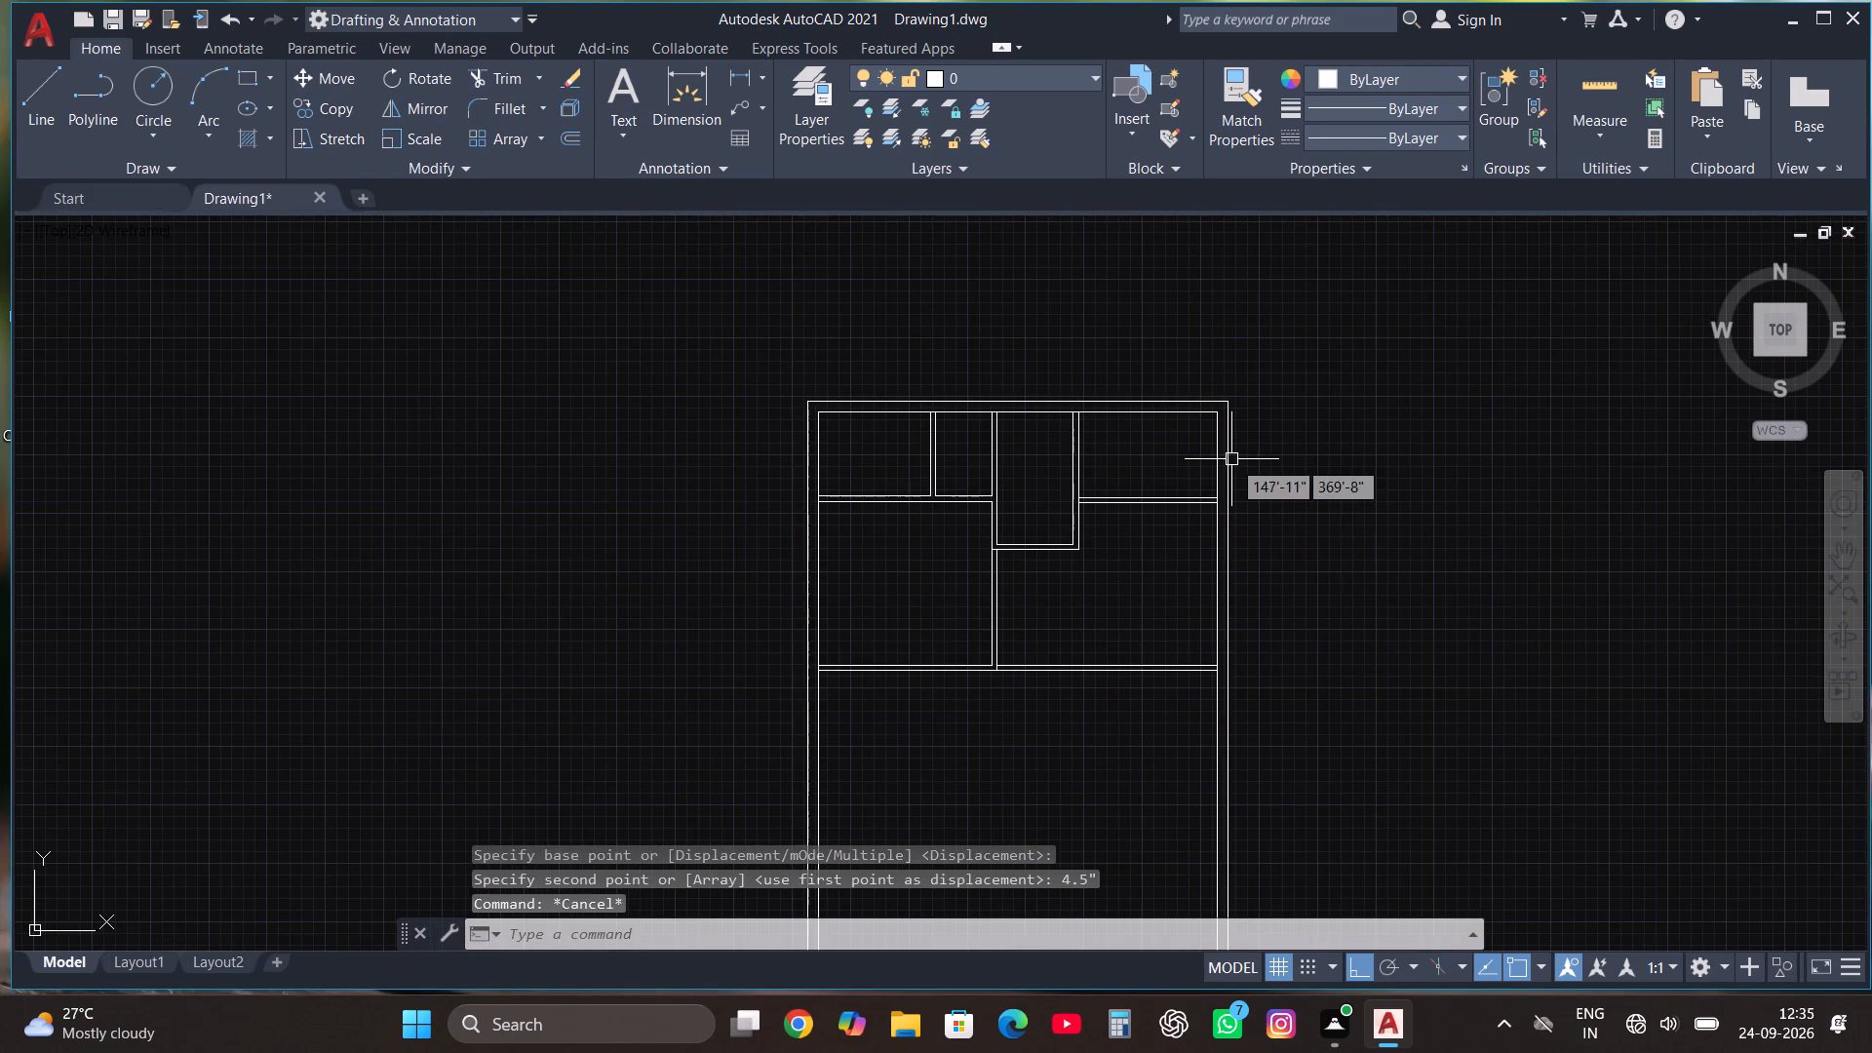
Draw a horizontal line from the right outer wall's inner face to about mid-width, in the open area below the full-width partition.
scroll(1109, 459, "down", 1)
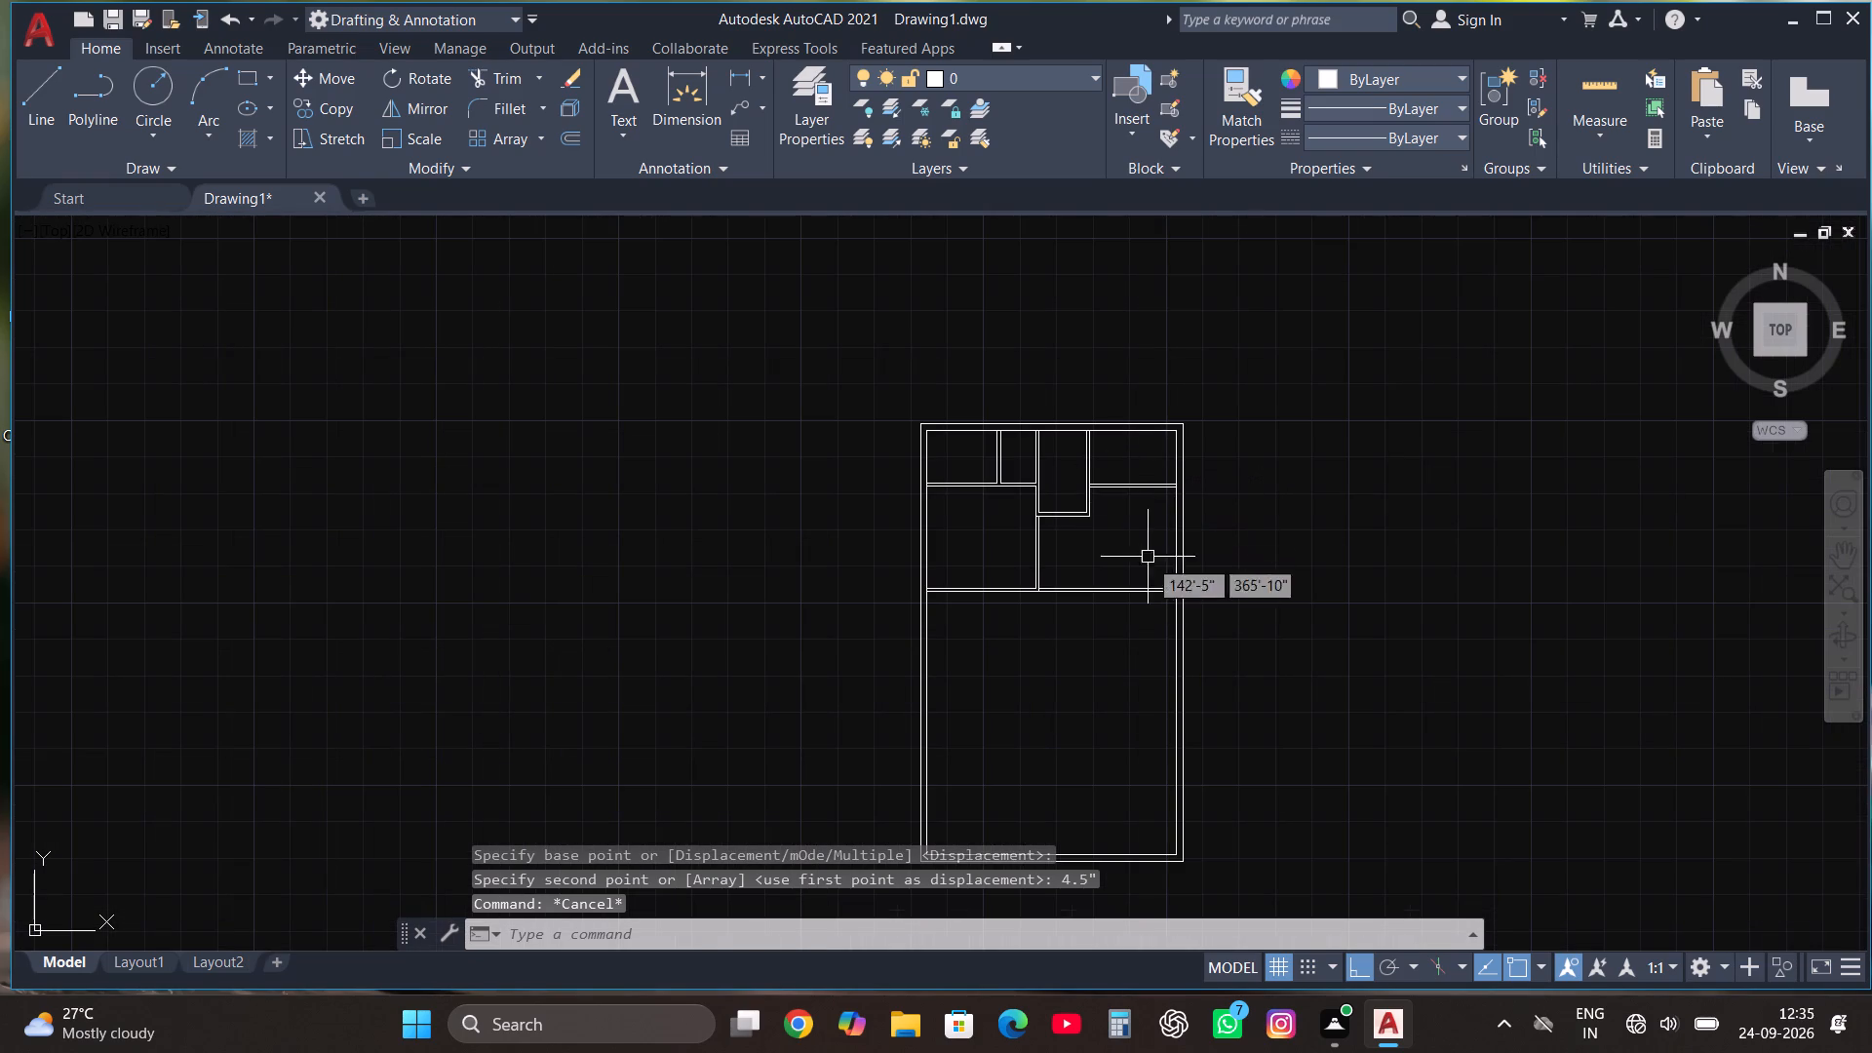
scroll(1129, 676, "up", 1)
left_click(51, 96)
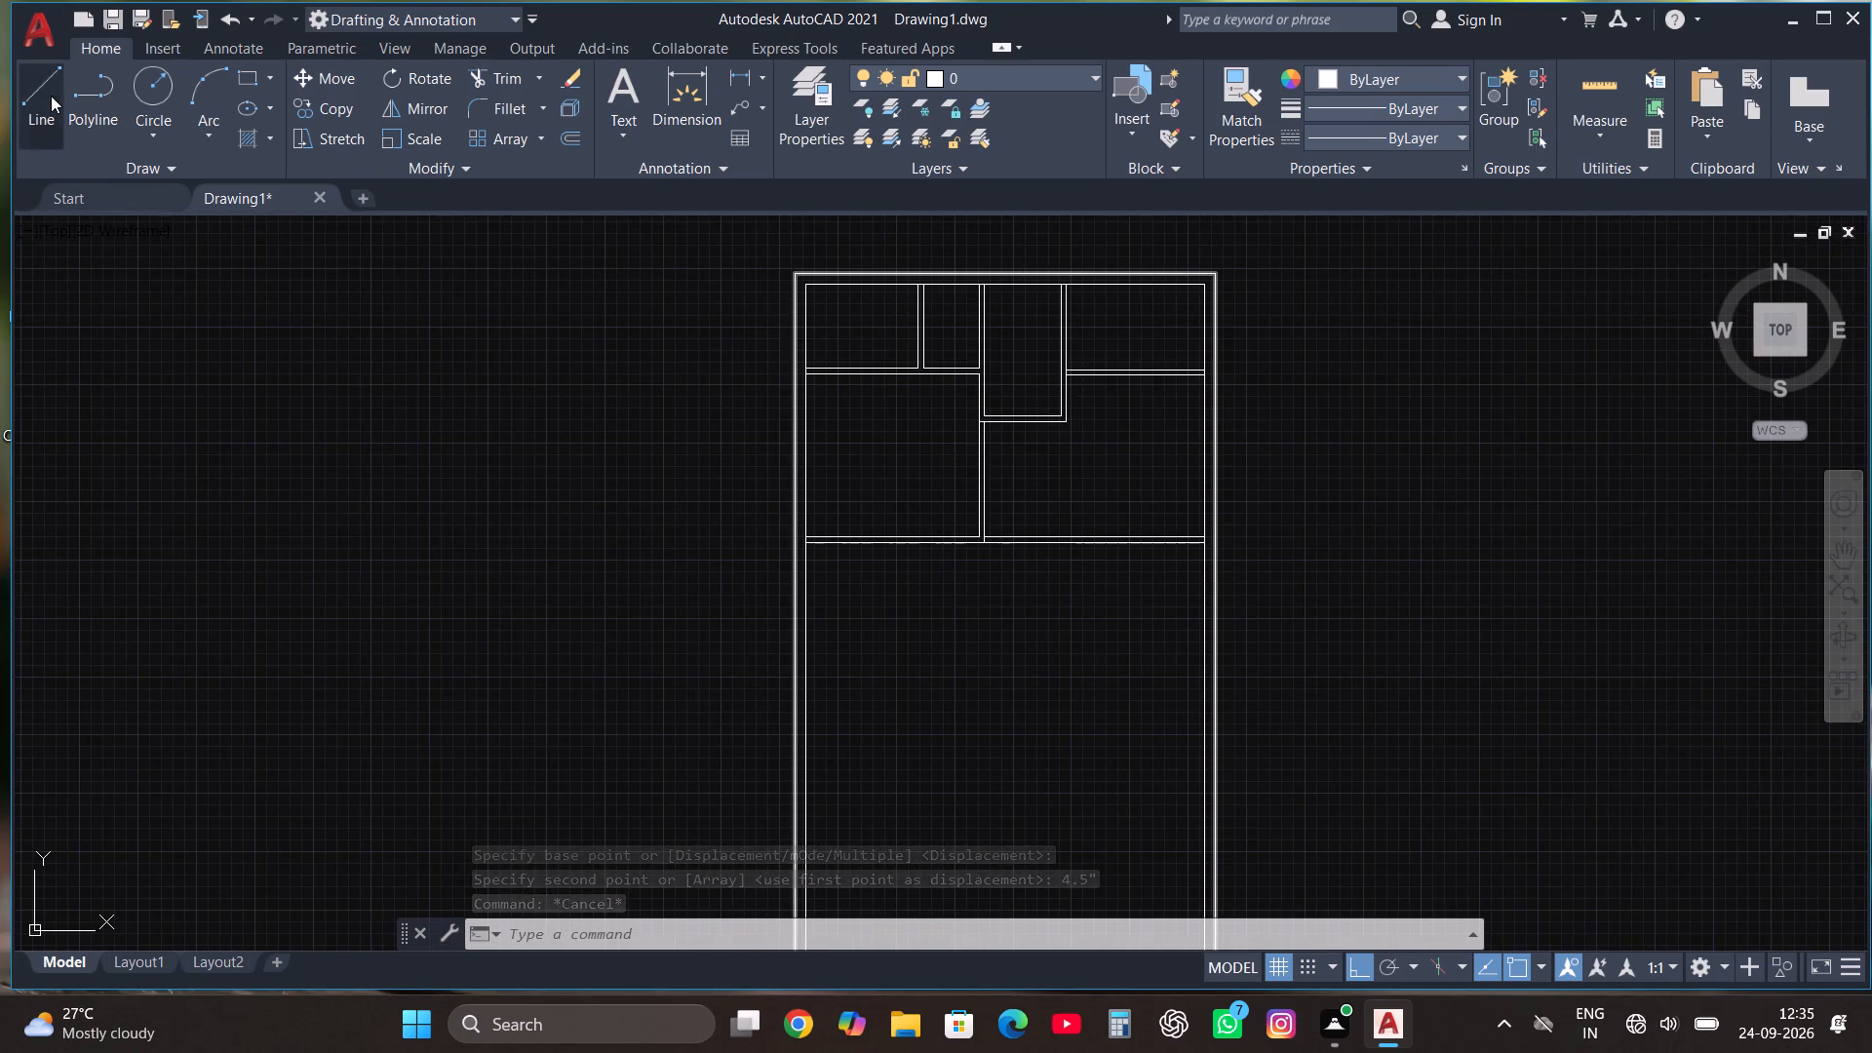
scroll(1207, 477, "down", 1)
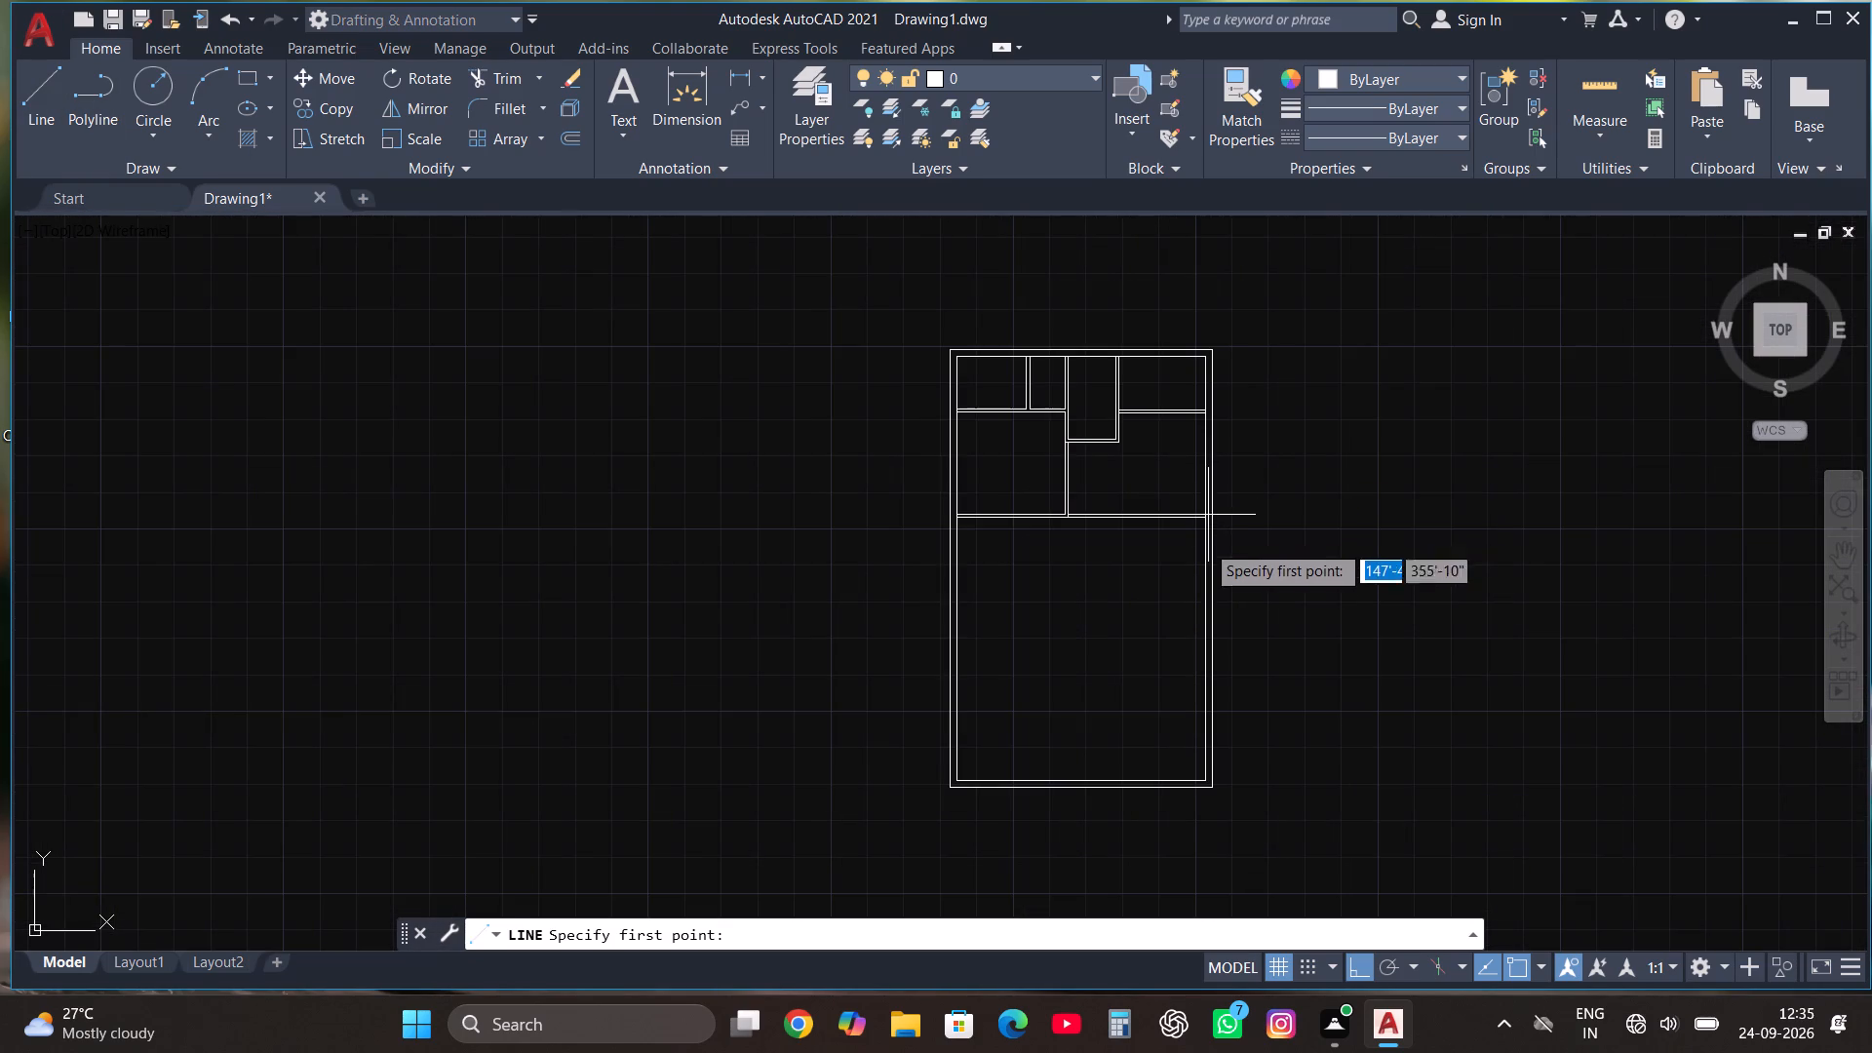
scroll(1203, 589, "down", 1)
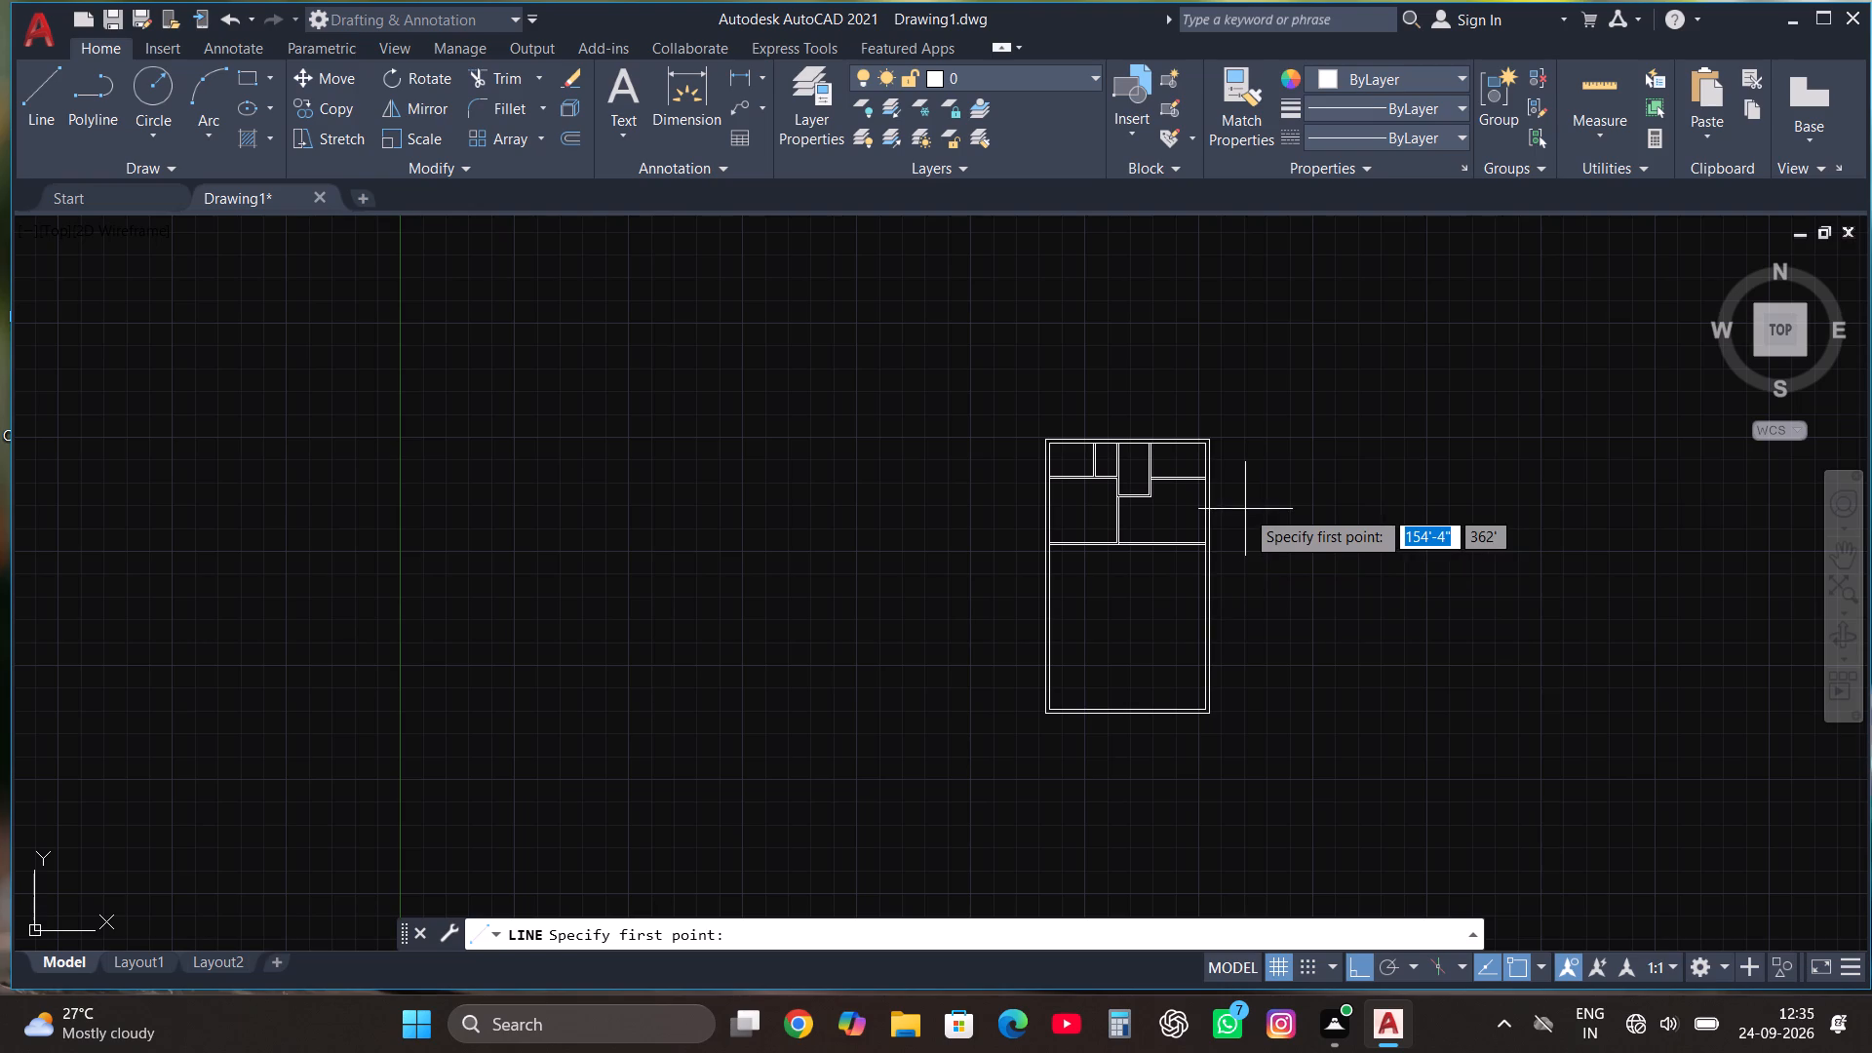
scroll(1245, 509, "up", 1)
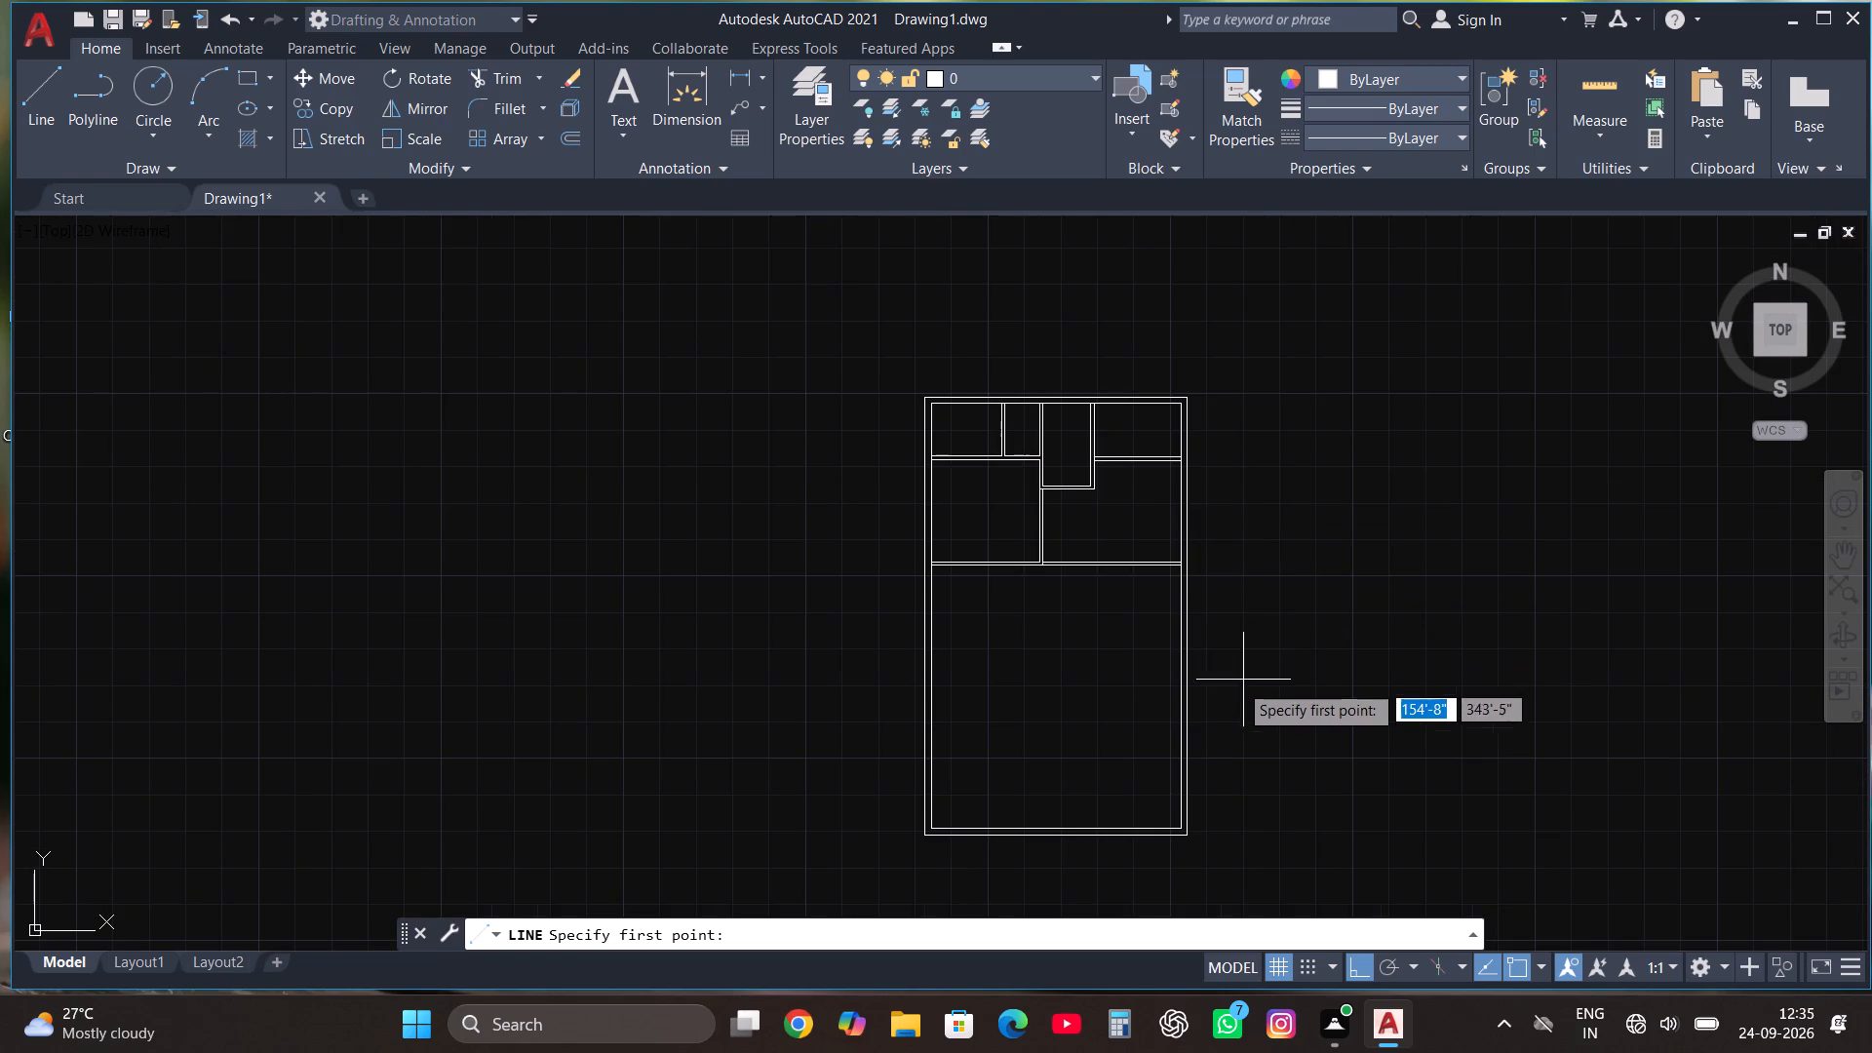
scroll(1181, 623, "up", 1)
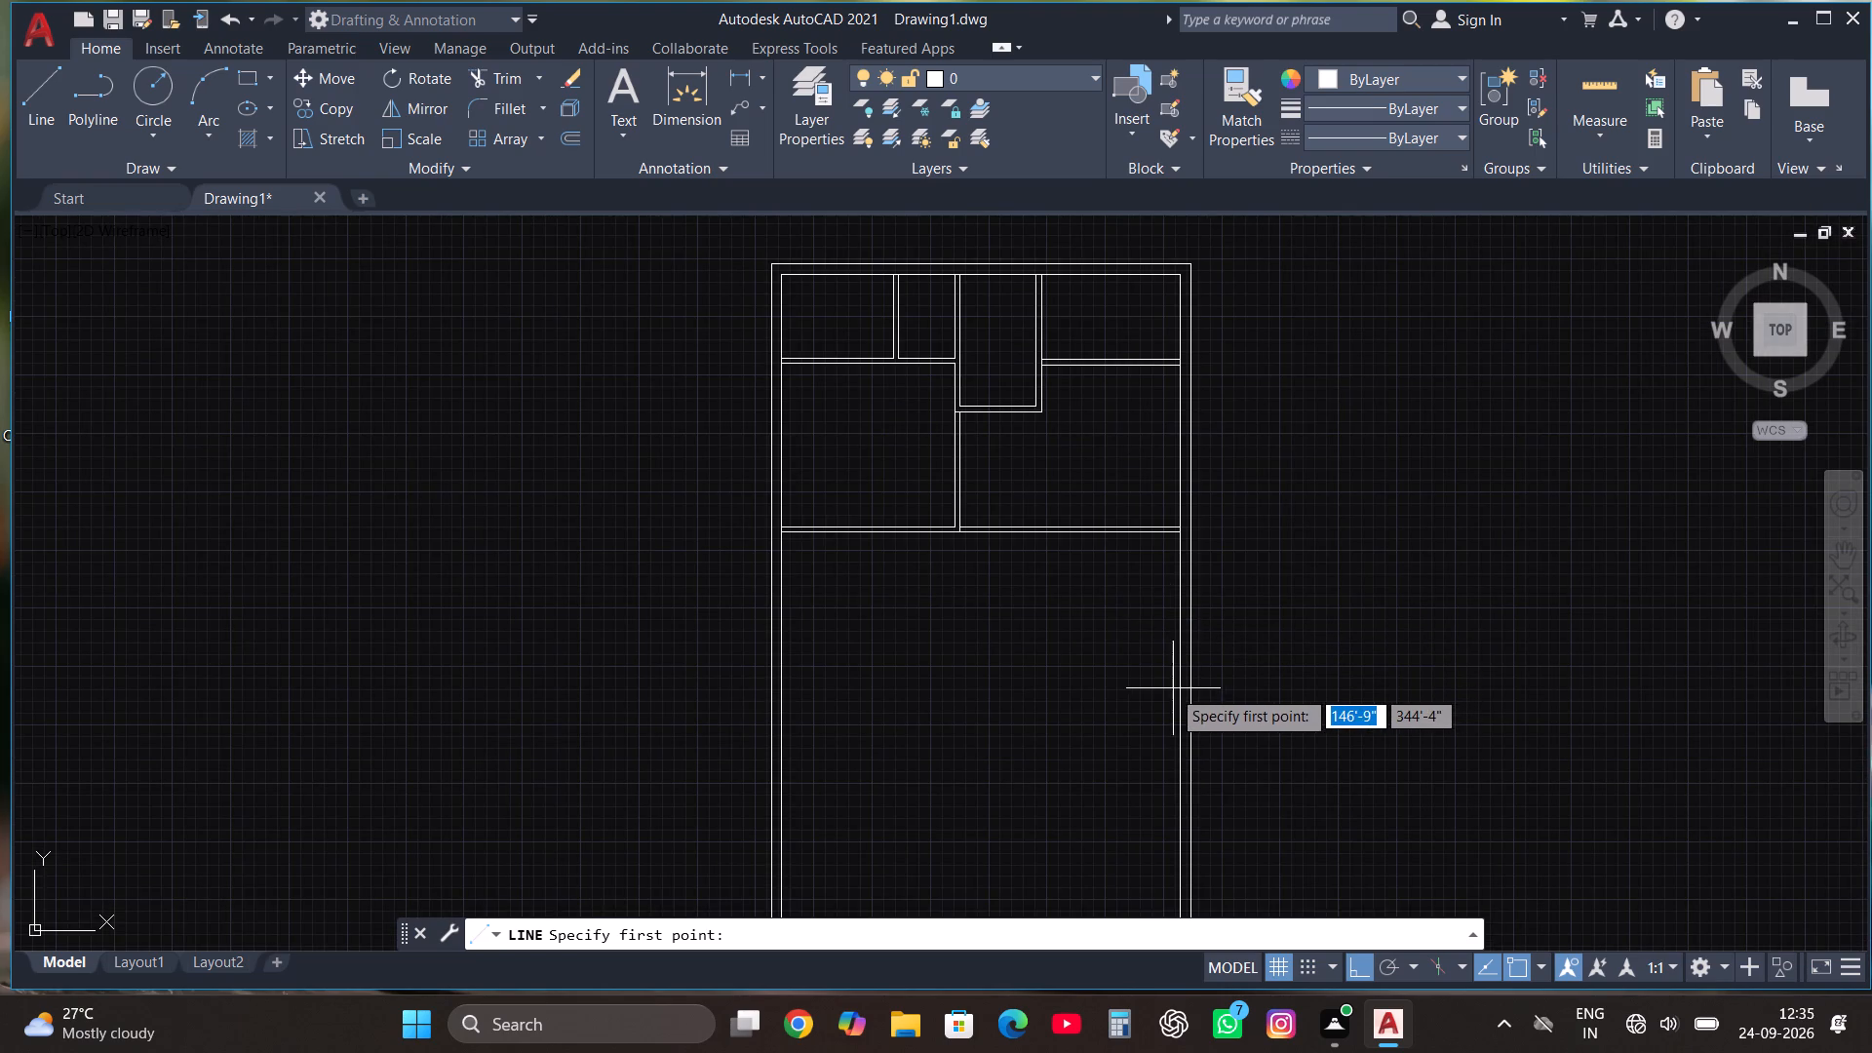
left_click(1177, 691)
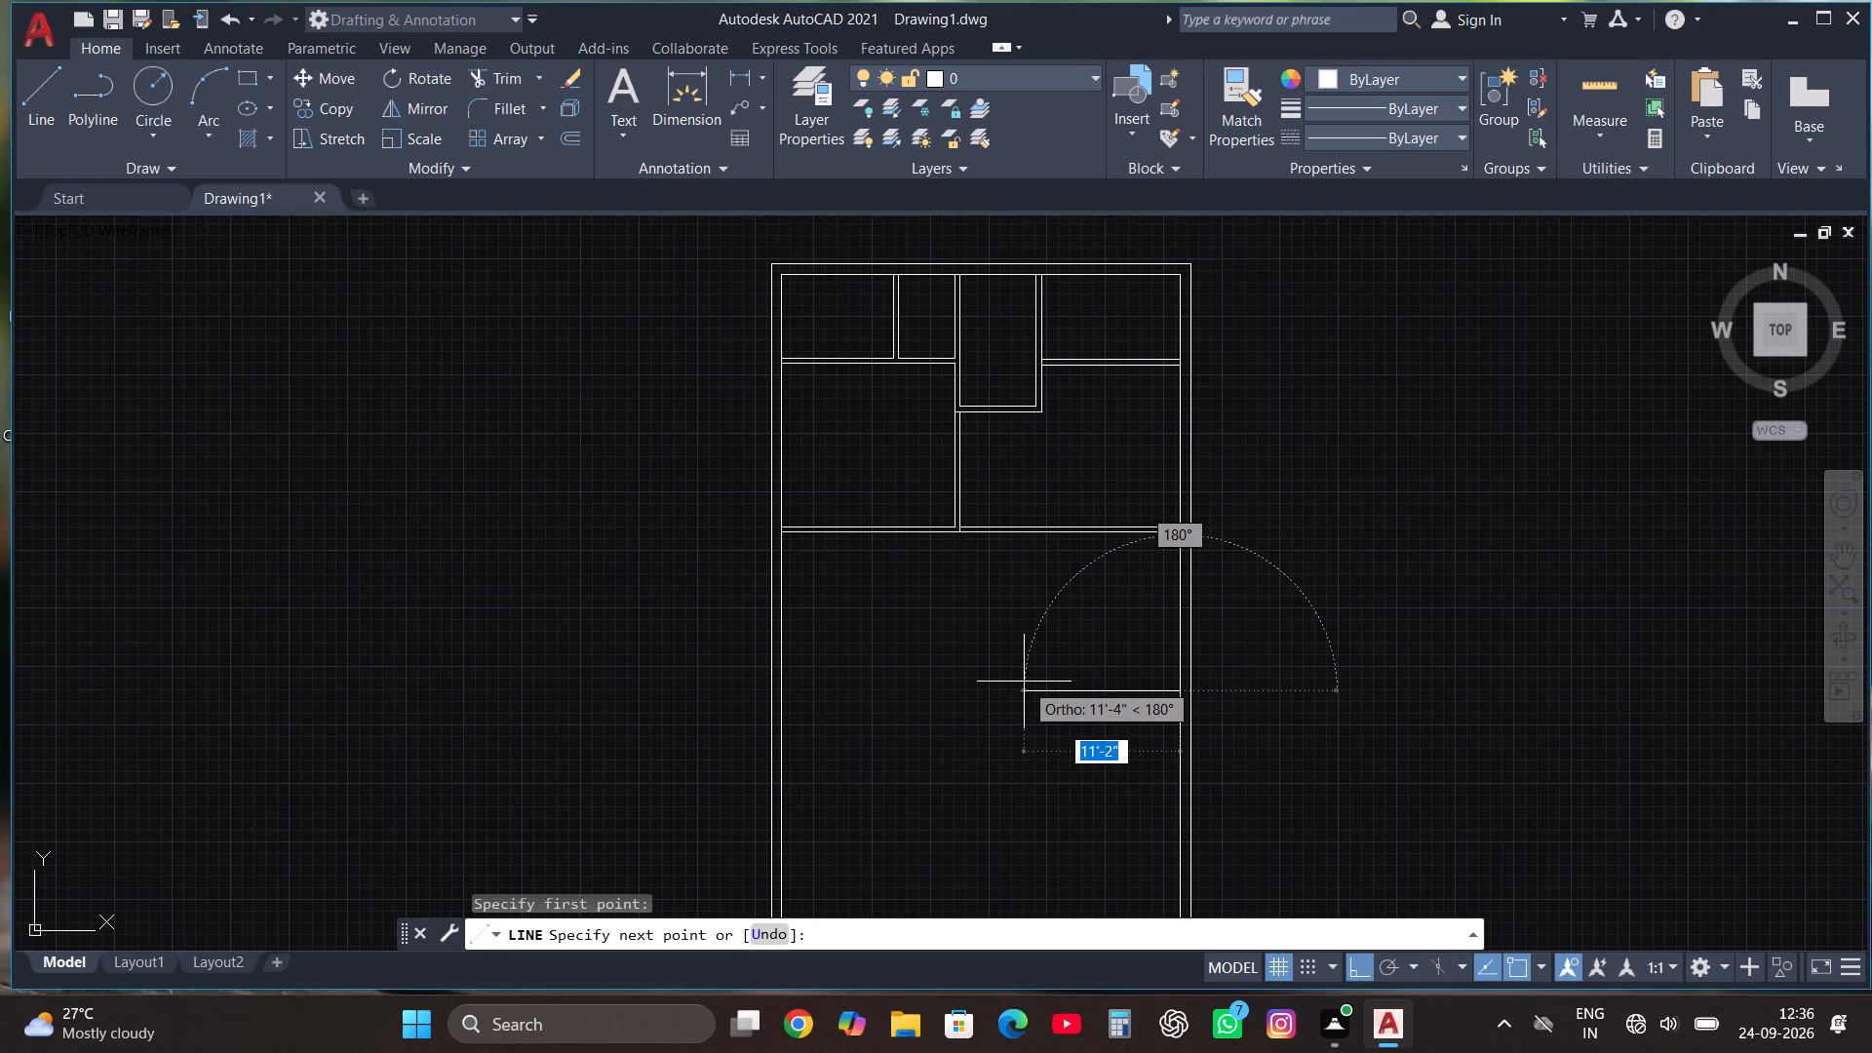
left_click(982, 681)
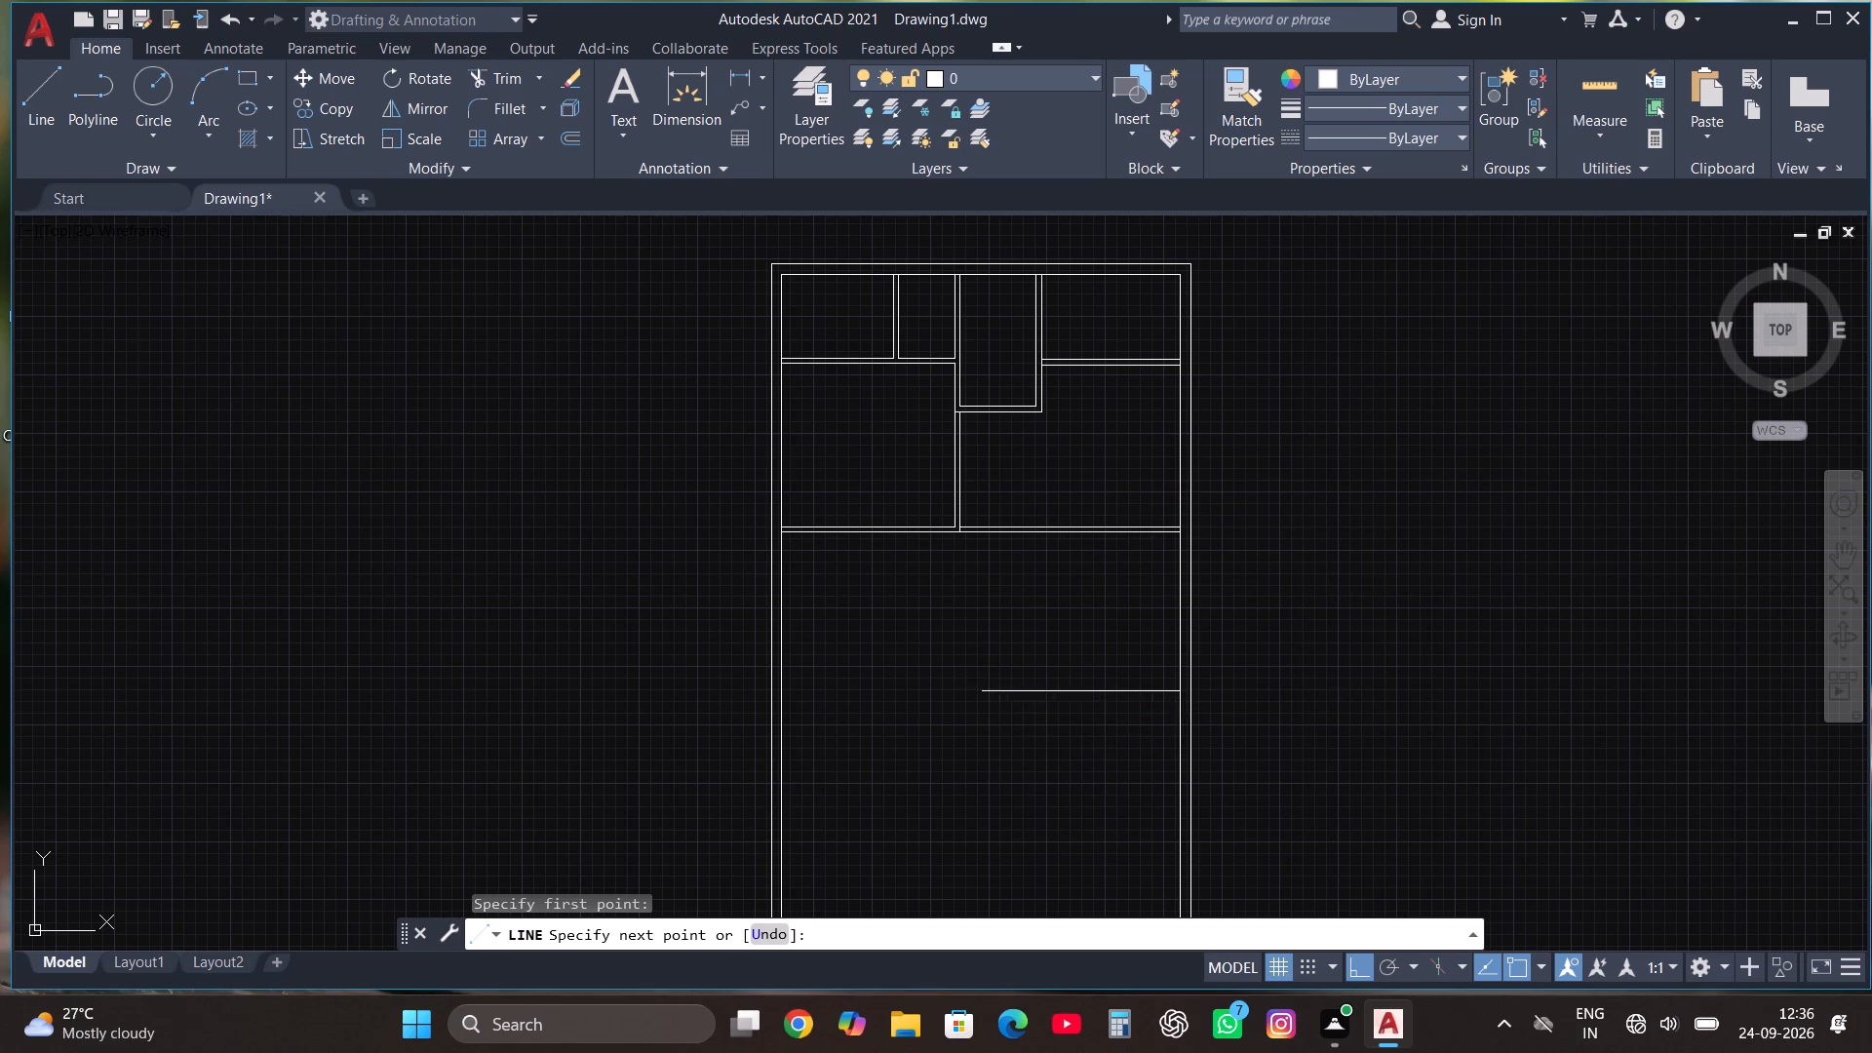
key("Escape")
Copy the new horizontal line 4.5" downward to form the partition thickness.
left_click(1007, 688)
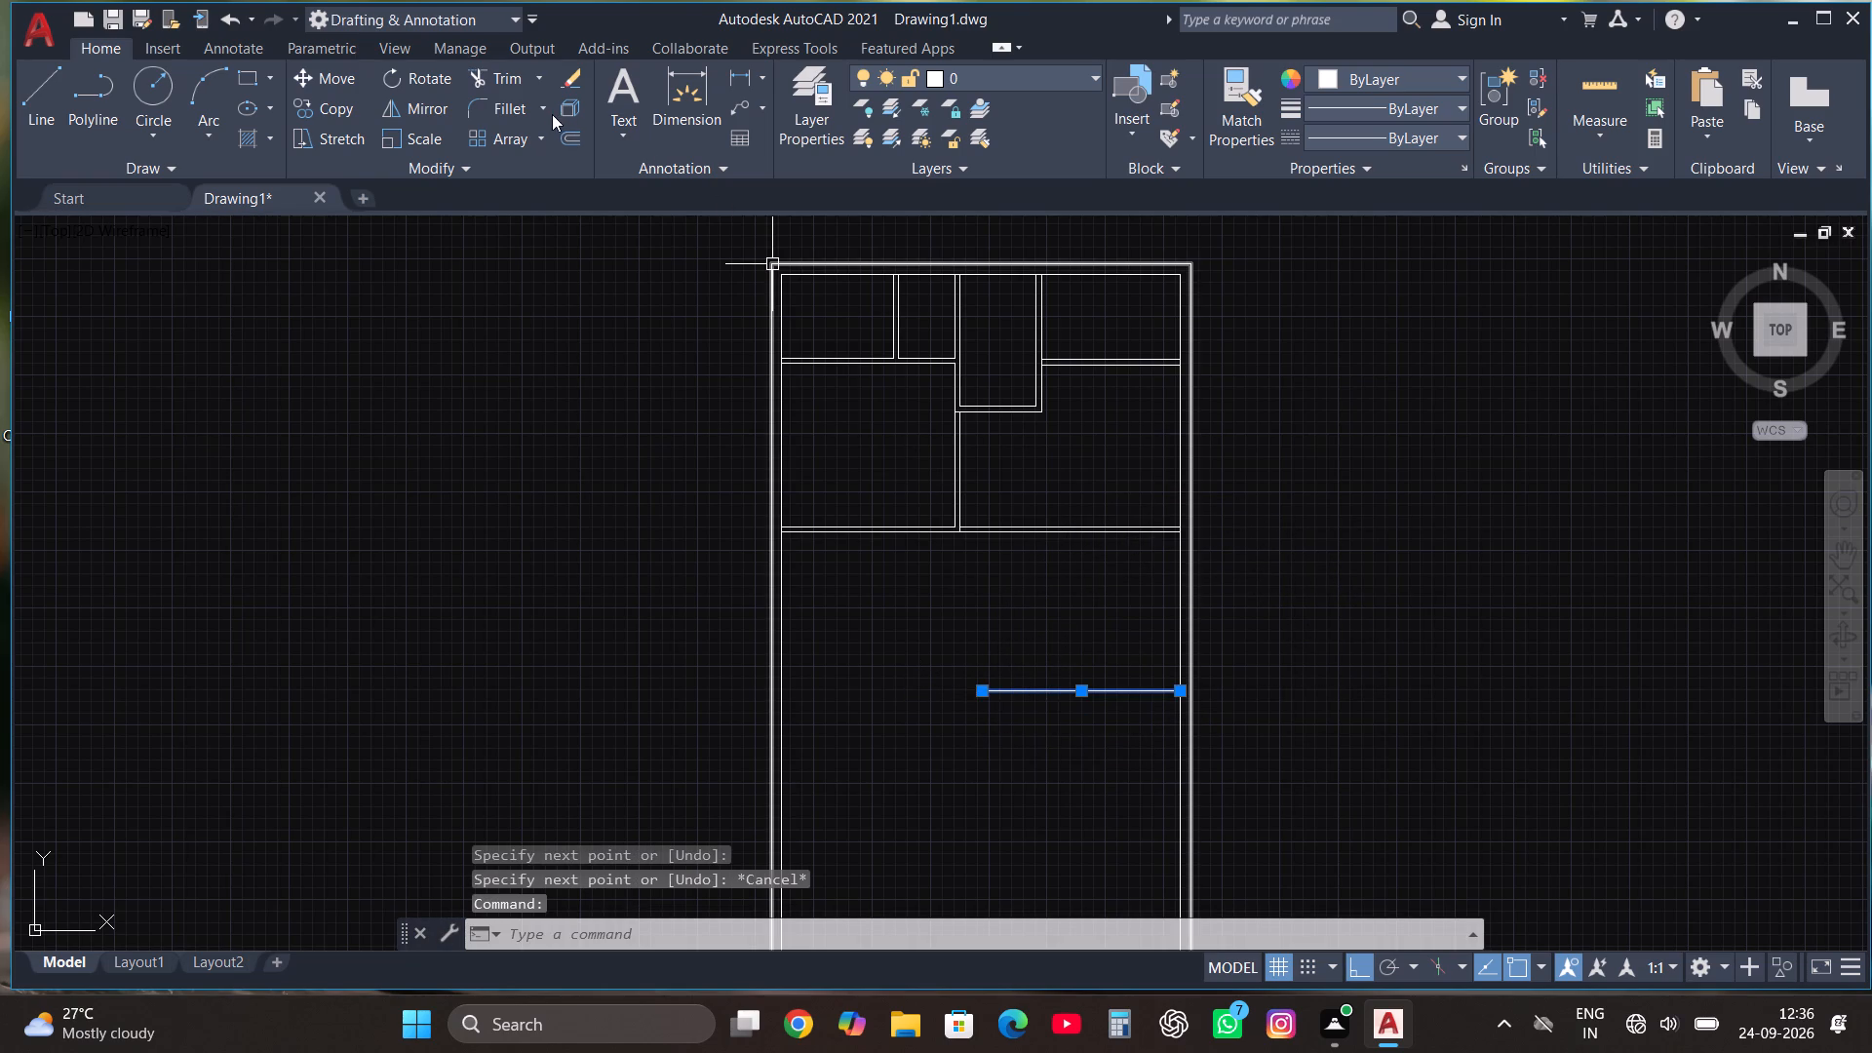
left_click(327, 96)
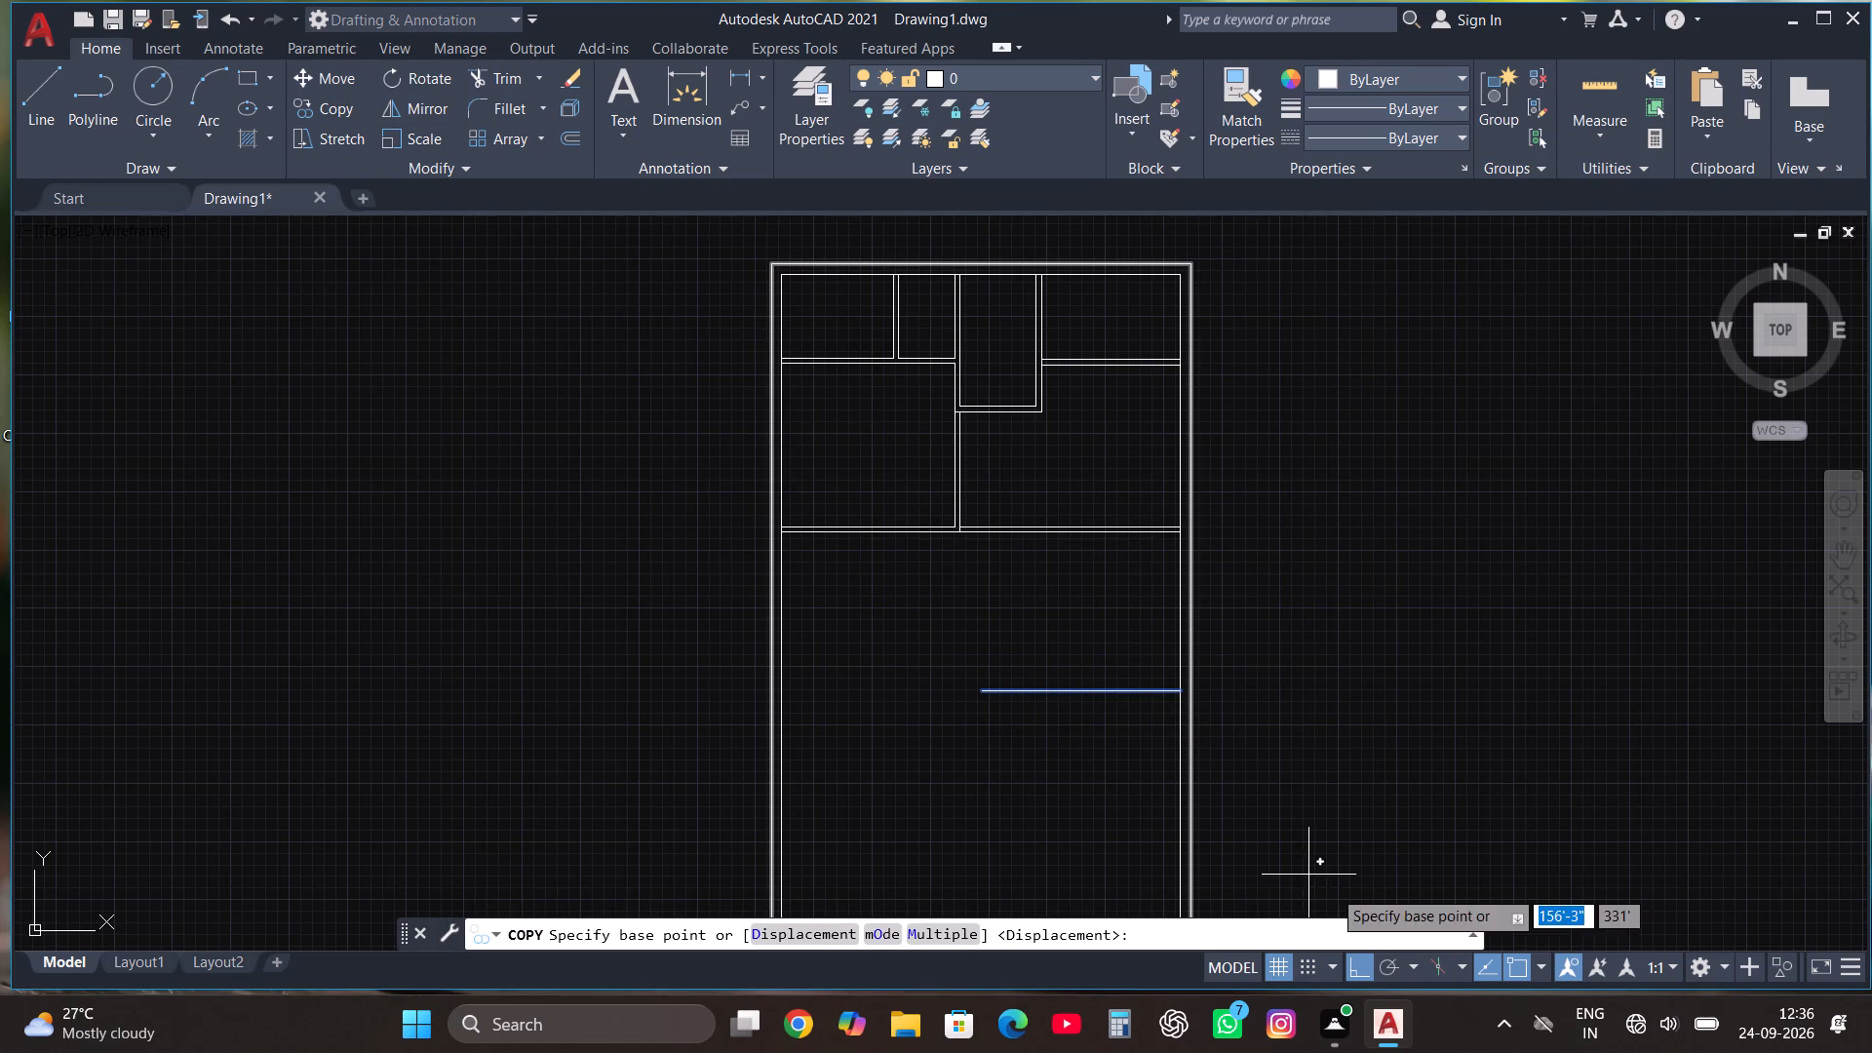
left_click(1033, 694)
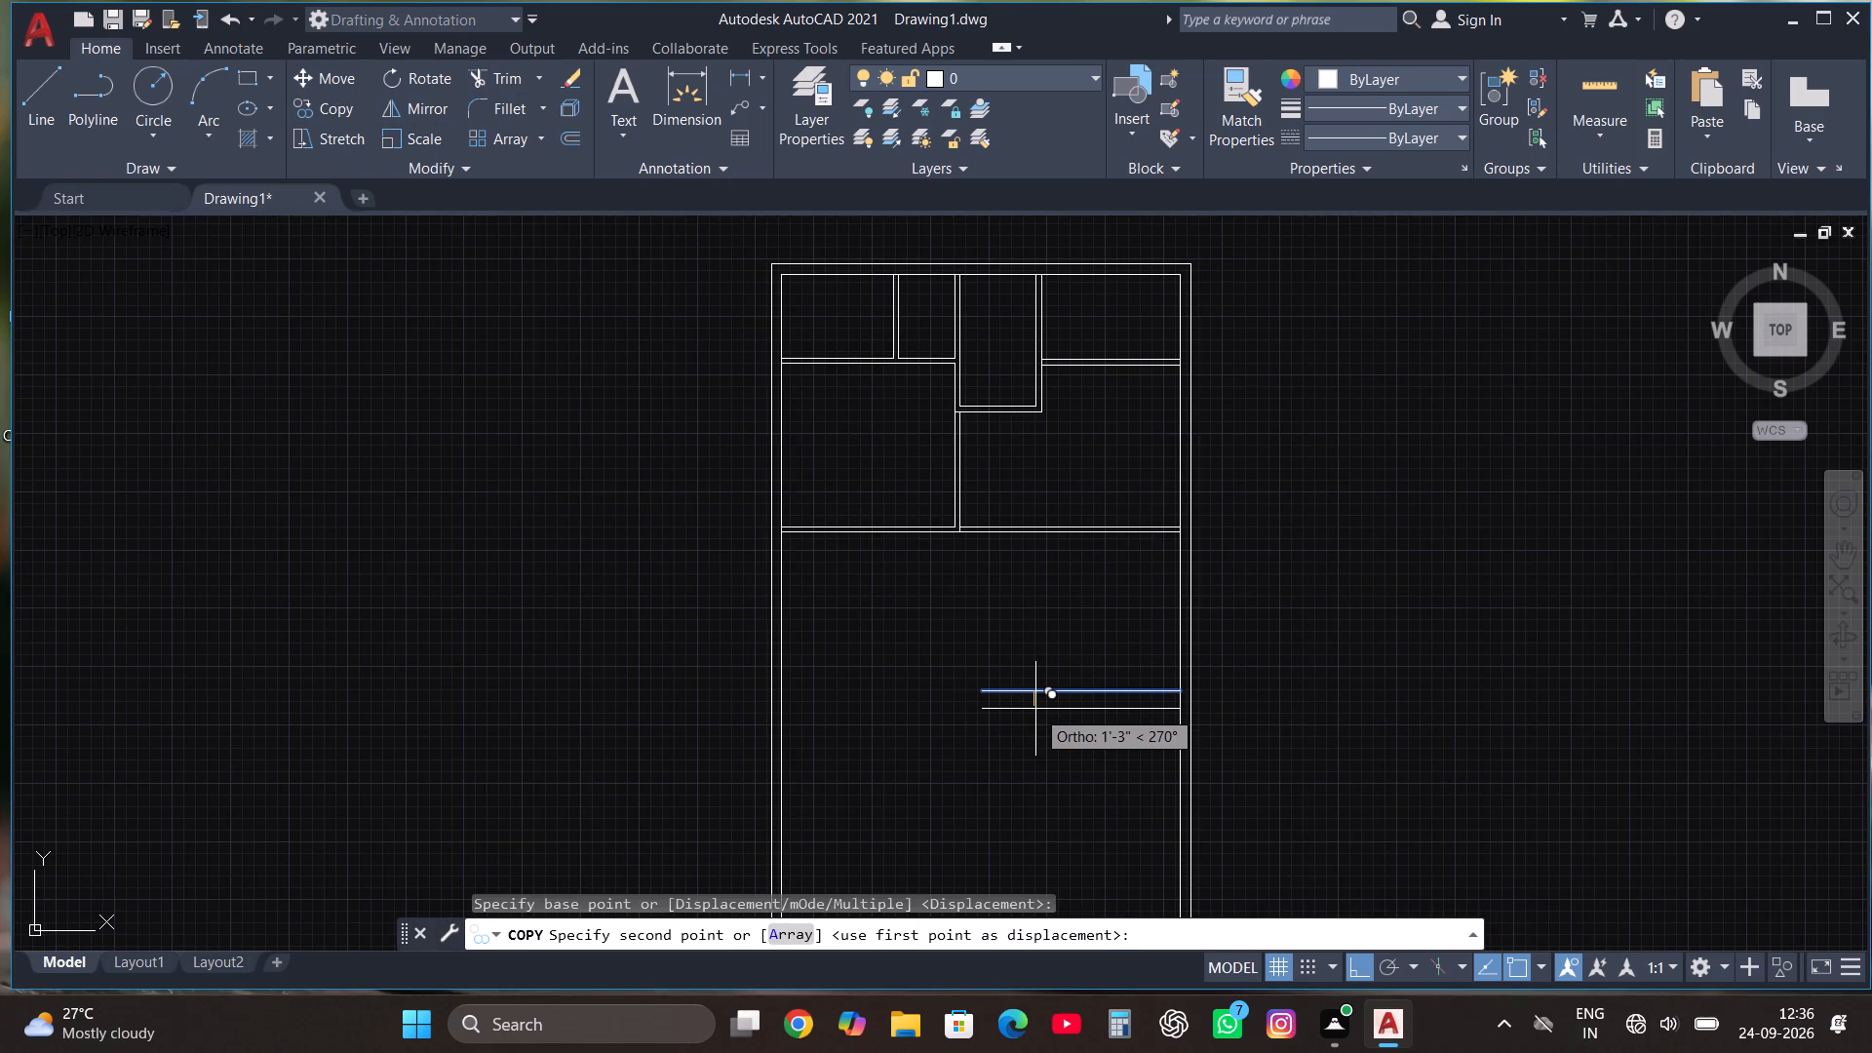
type("4.5\"")
key("Return")
key("Escape")
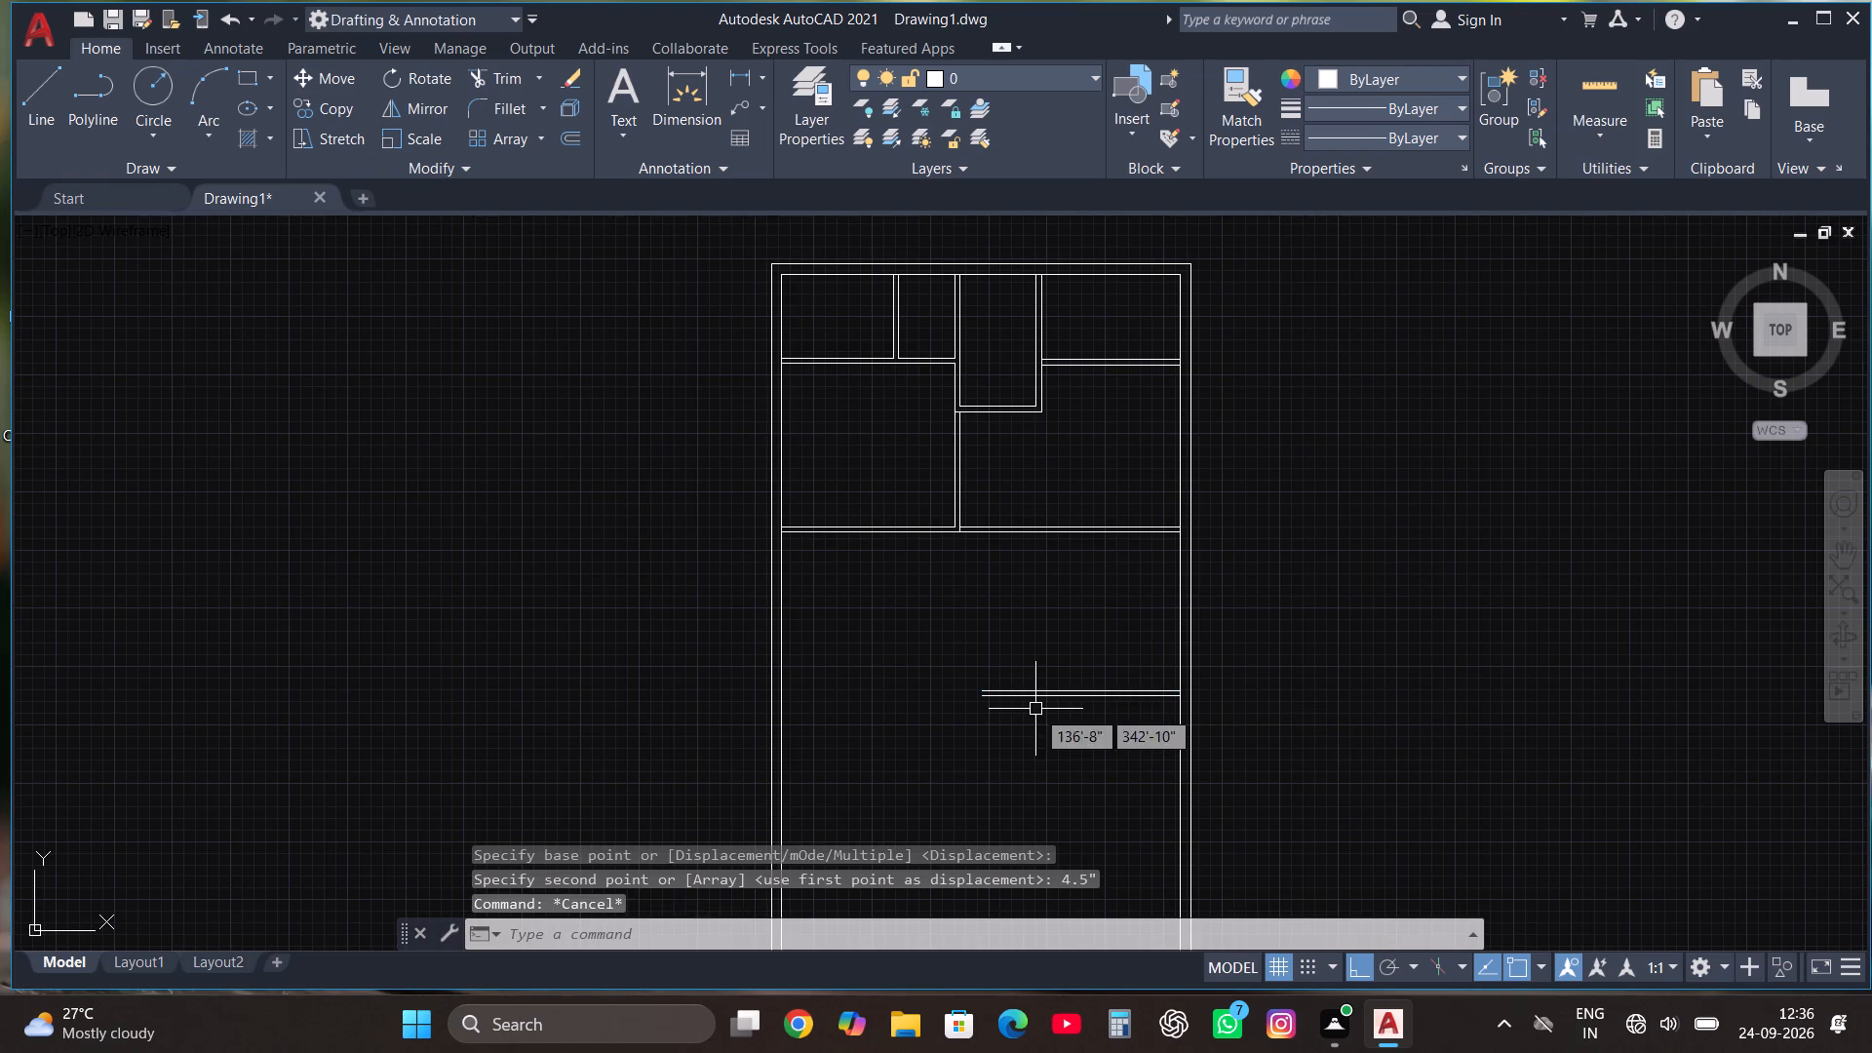
Draw a vertical line about 22' up from the bottom wall's inner face, passing the short horizontal partition's left end.
scroll(1129, 656, "down", 2)
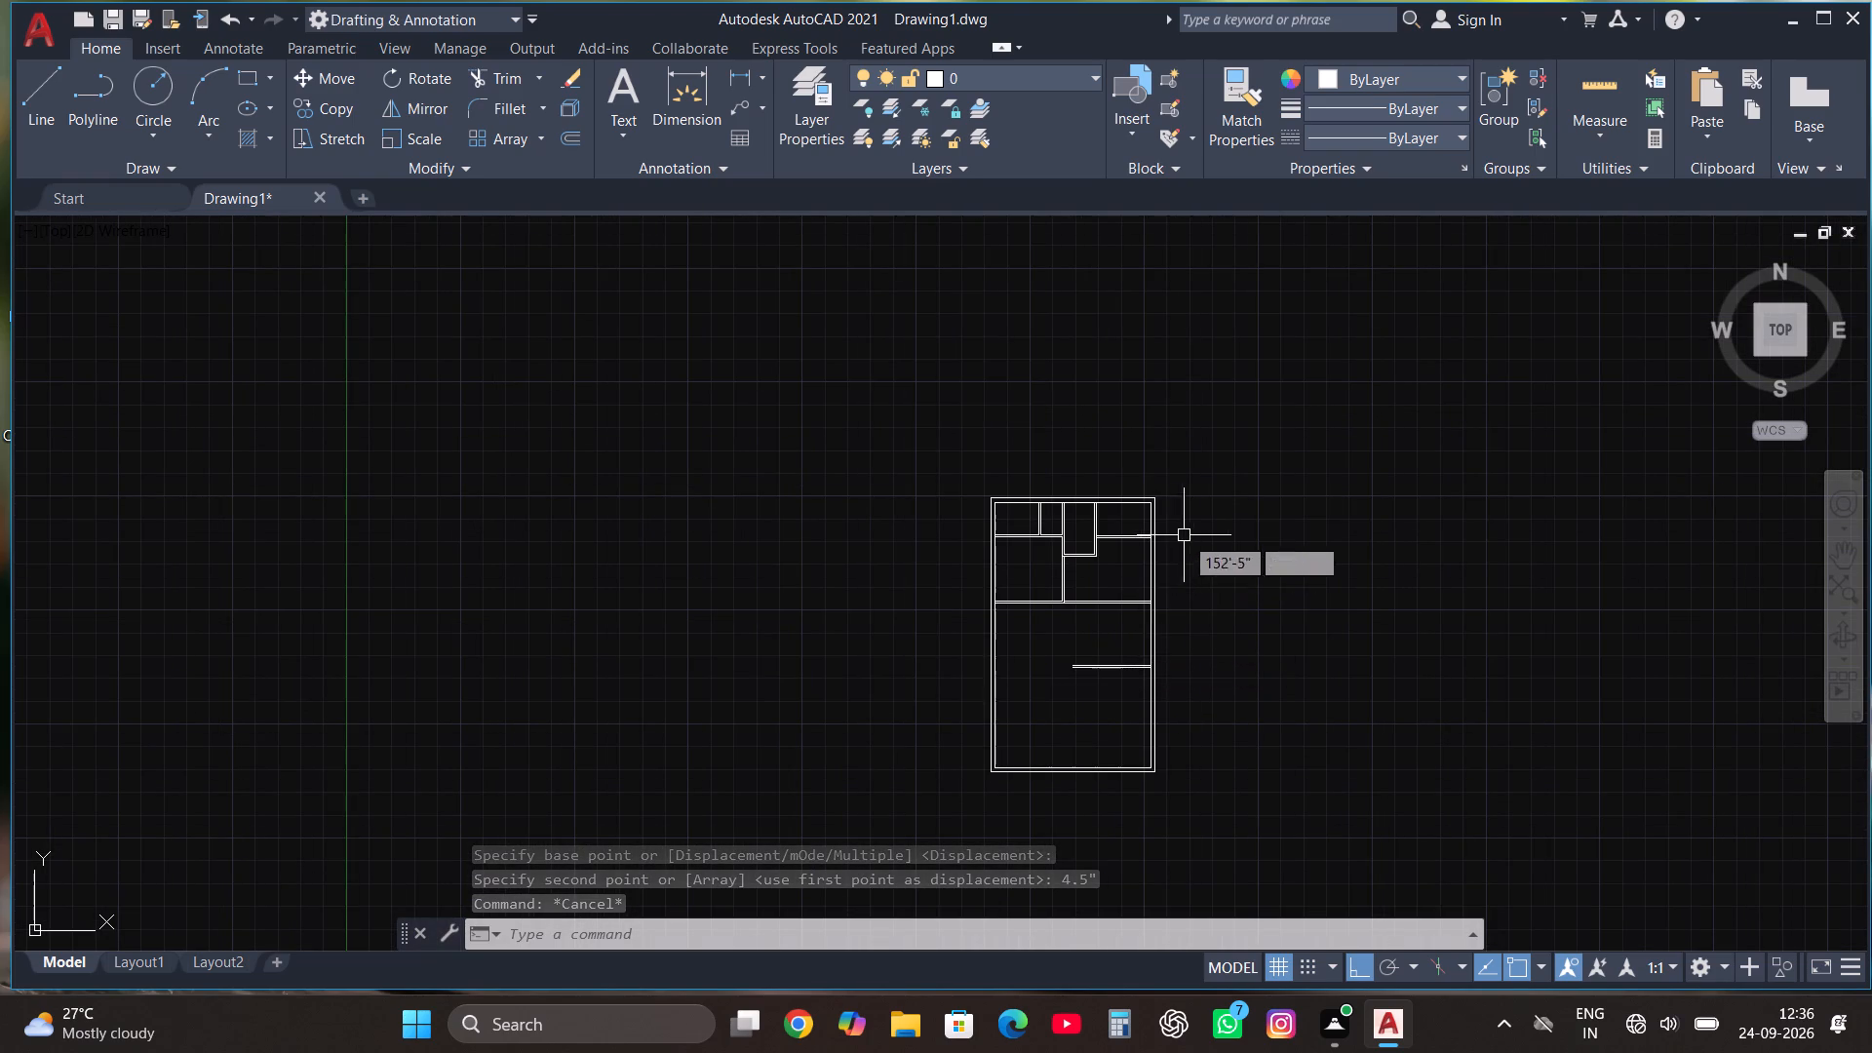
scroll(1201, 604, "down", 1)
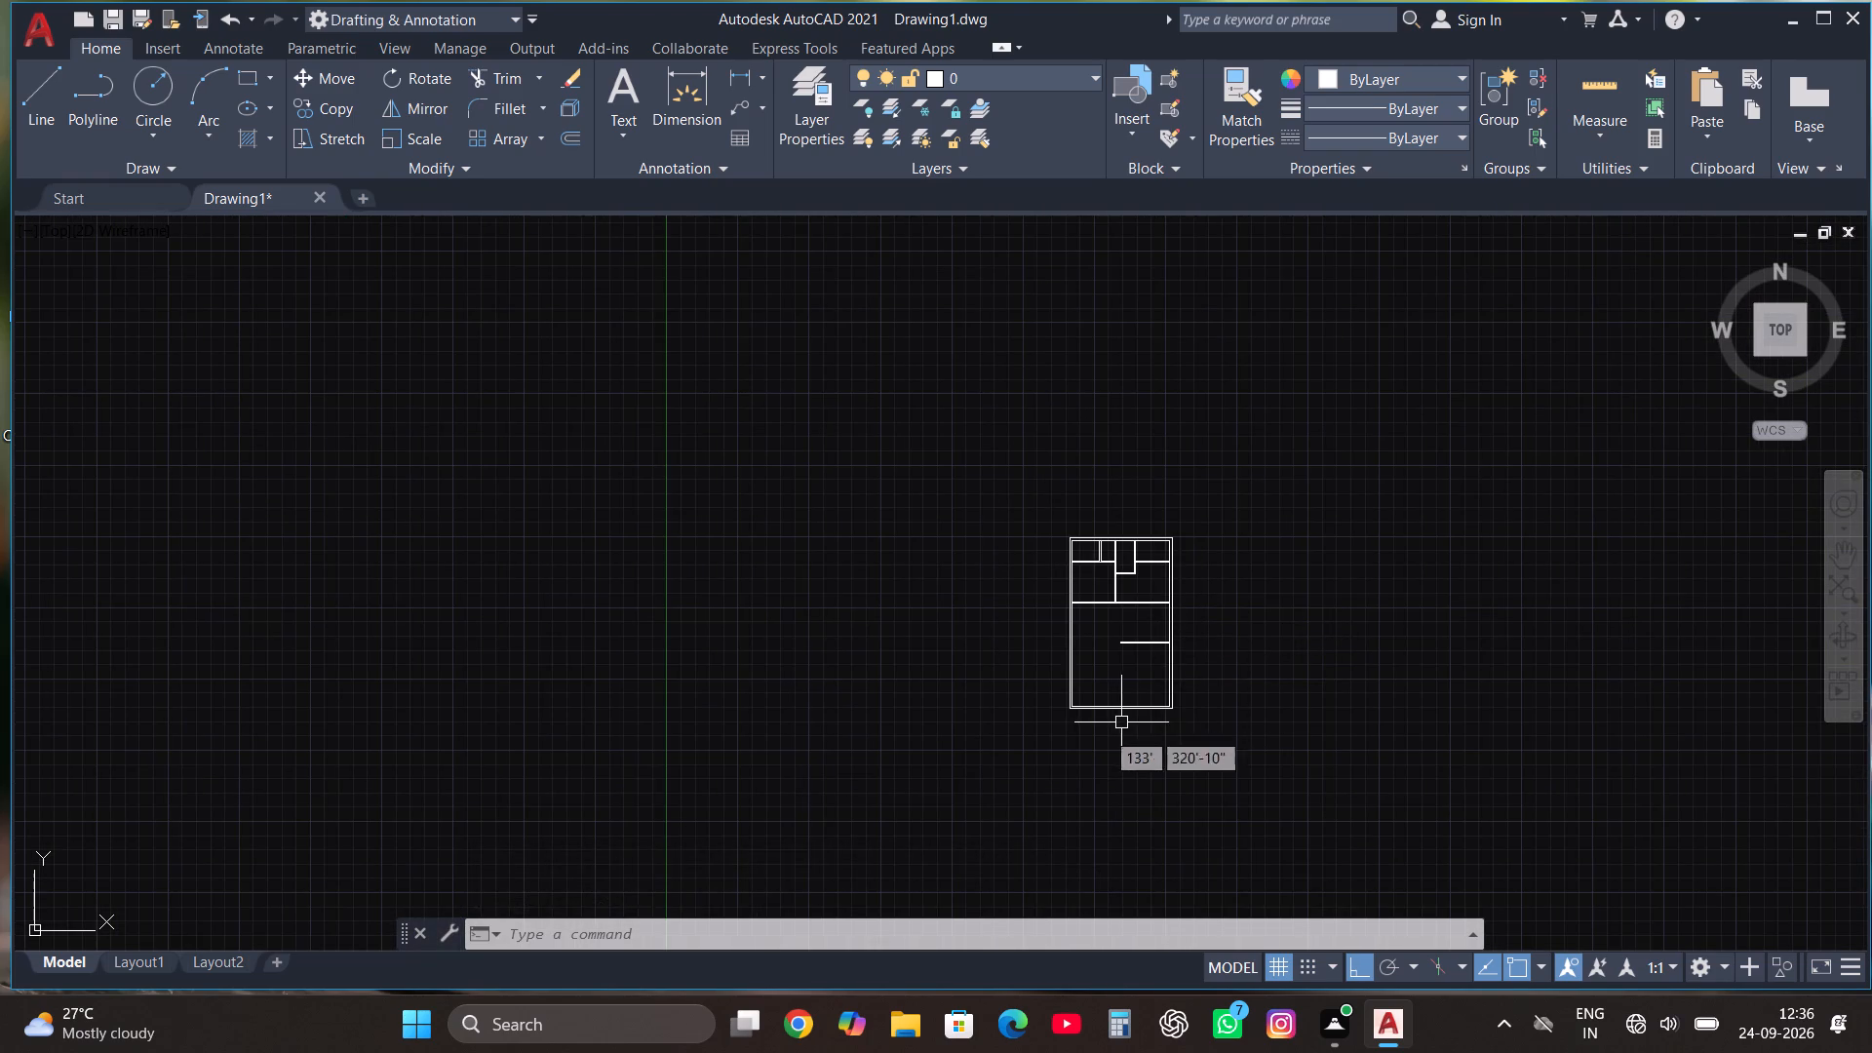
left_click(35, 97)
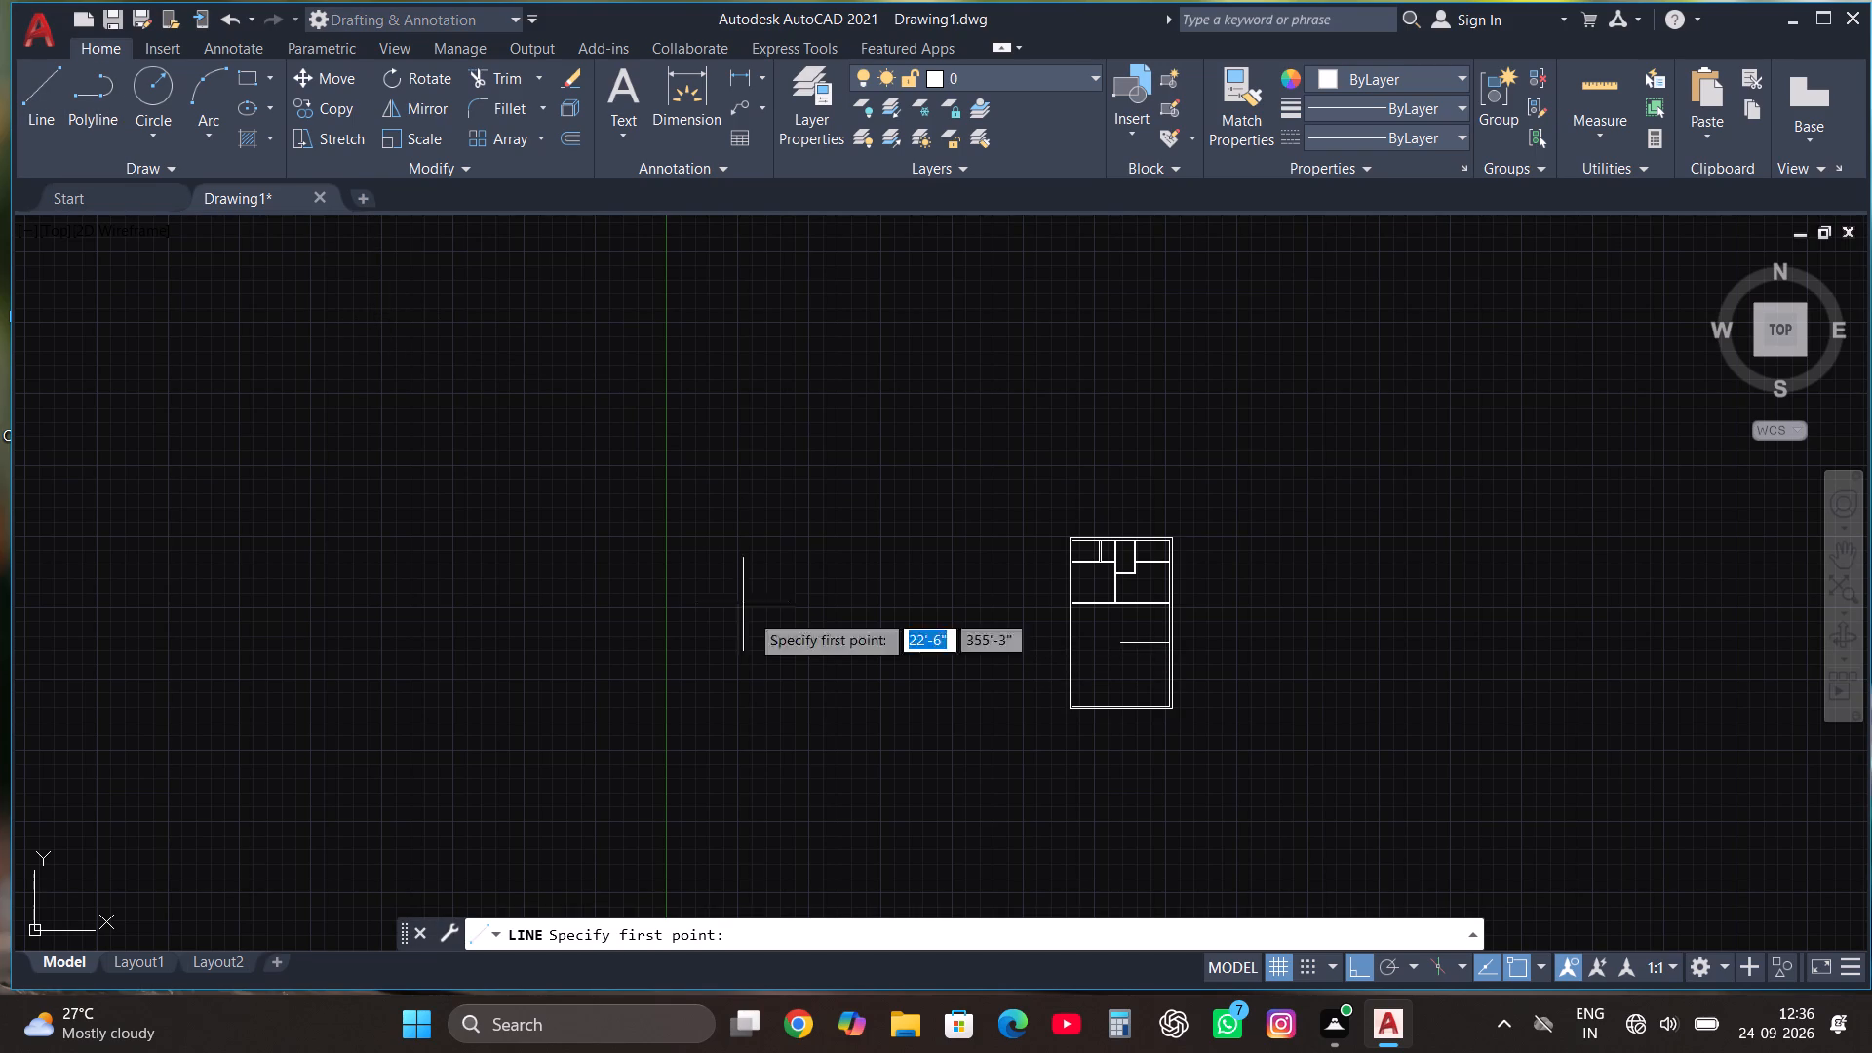
scroll(1103, 743, "up", 1)
scroll(1224, 627, "up", 2)
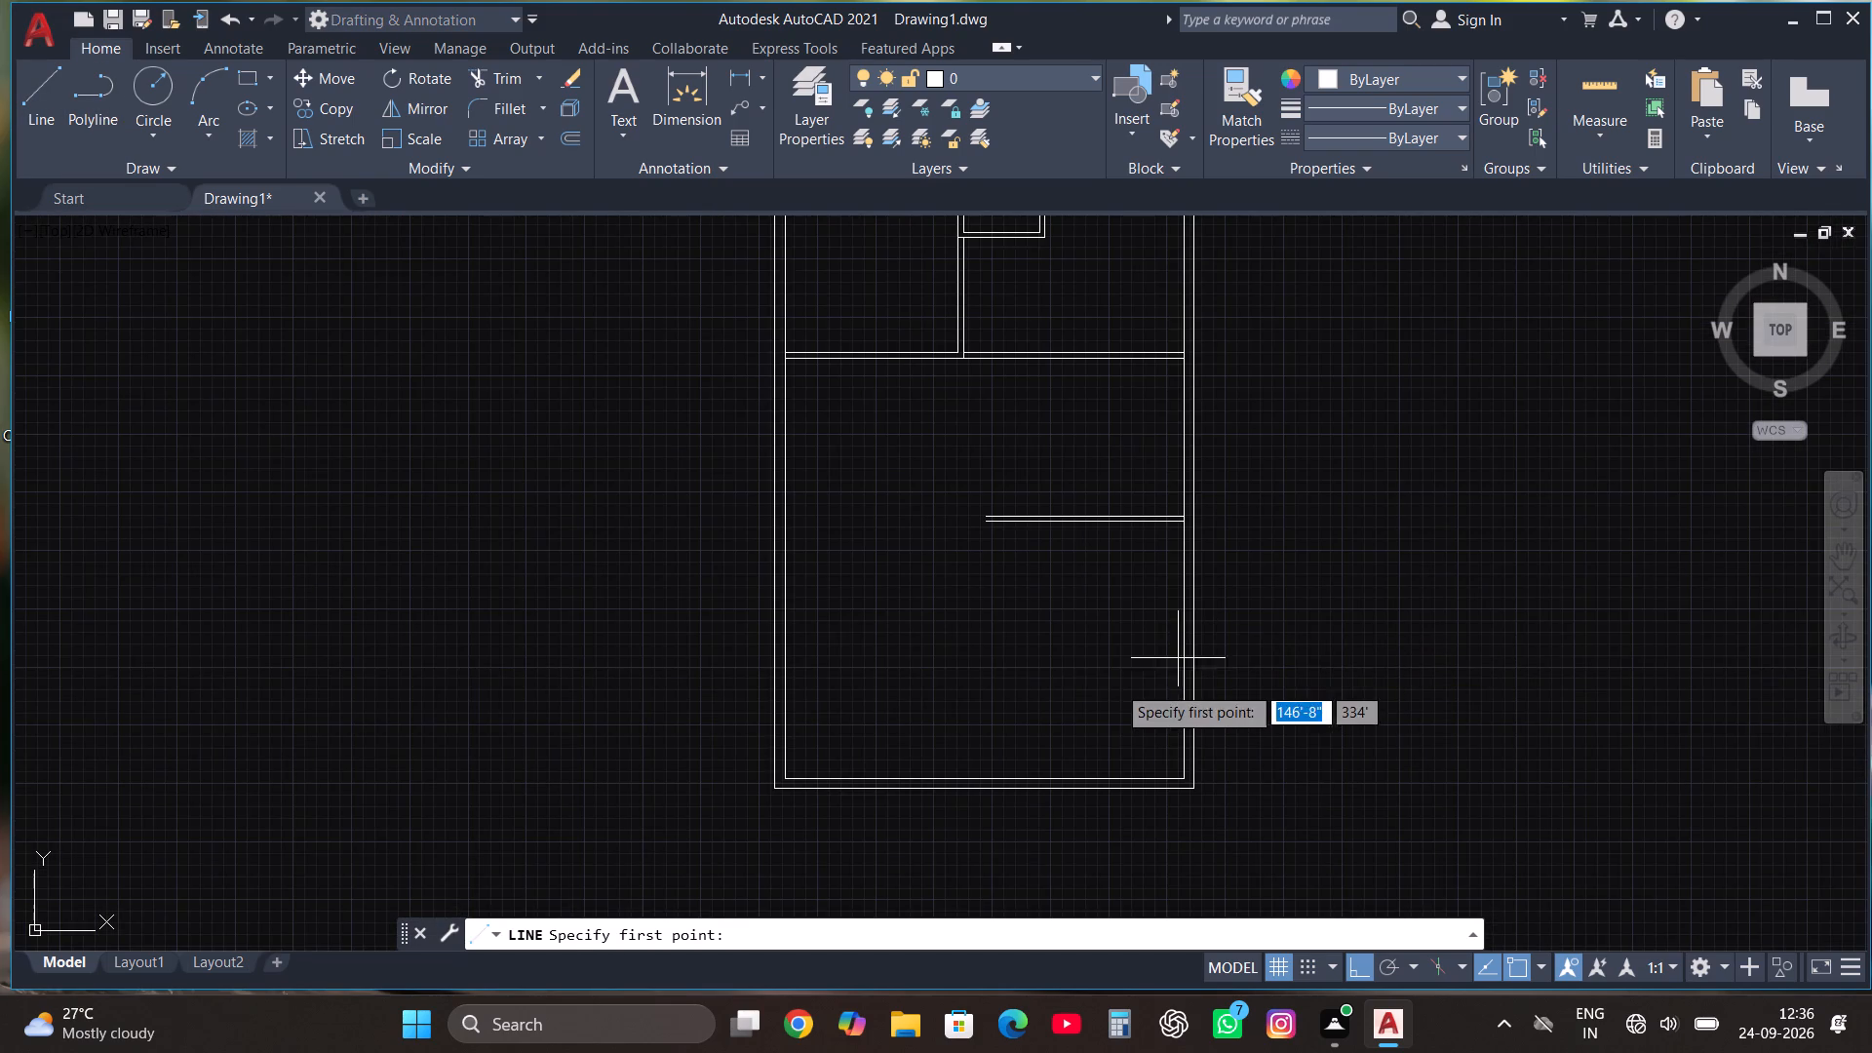
left_click(983, 777)
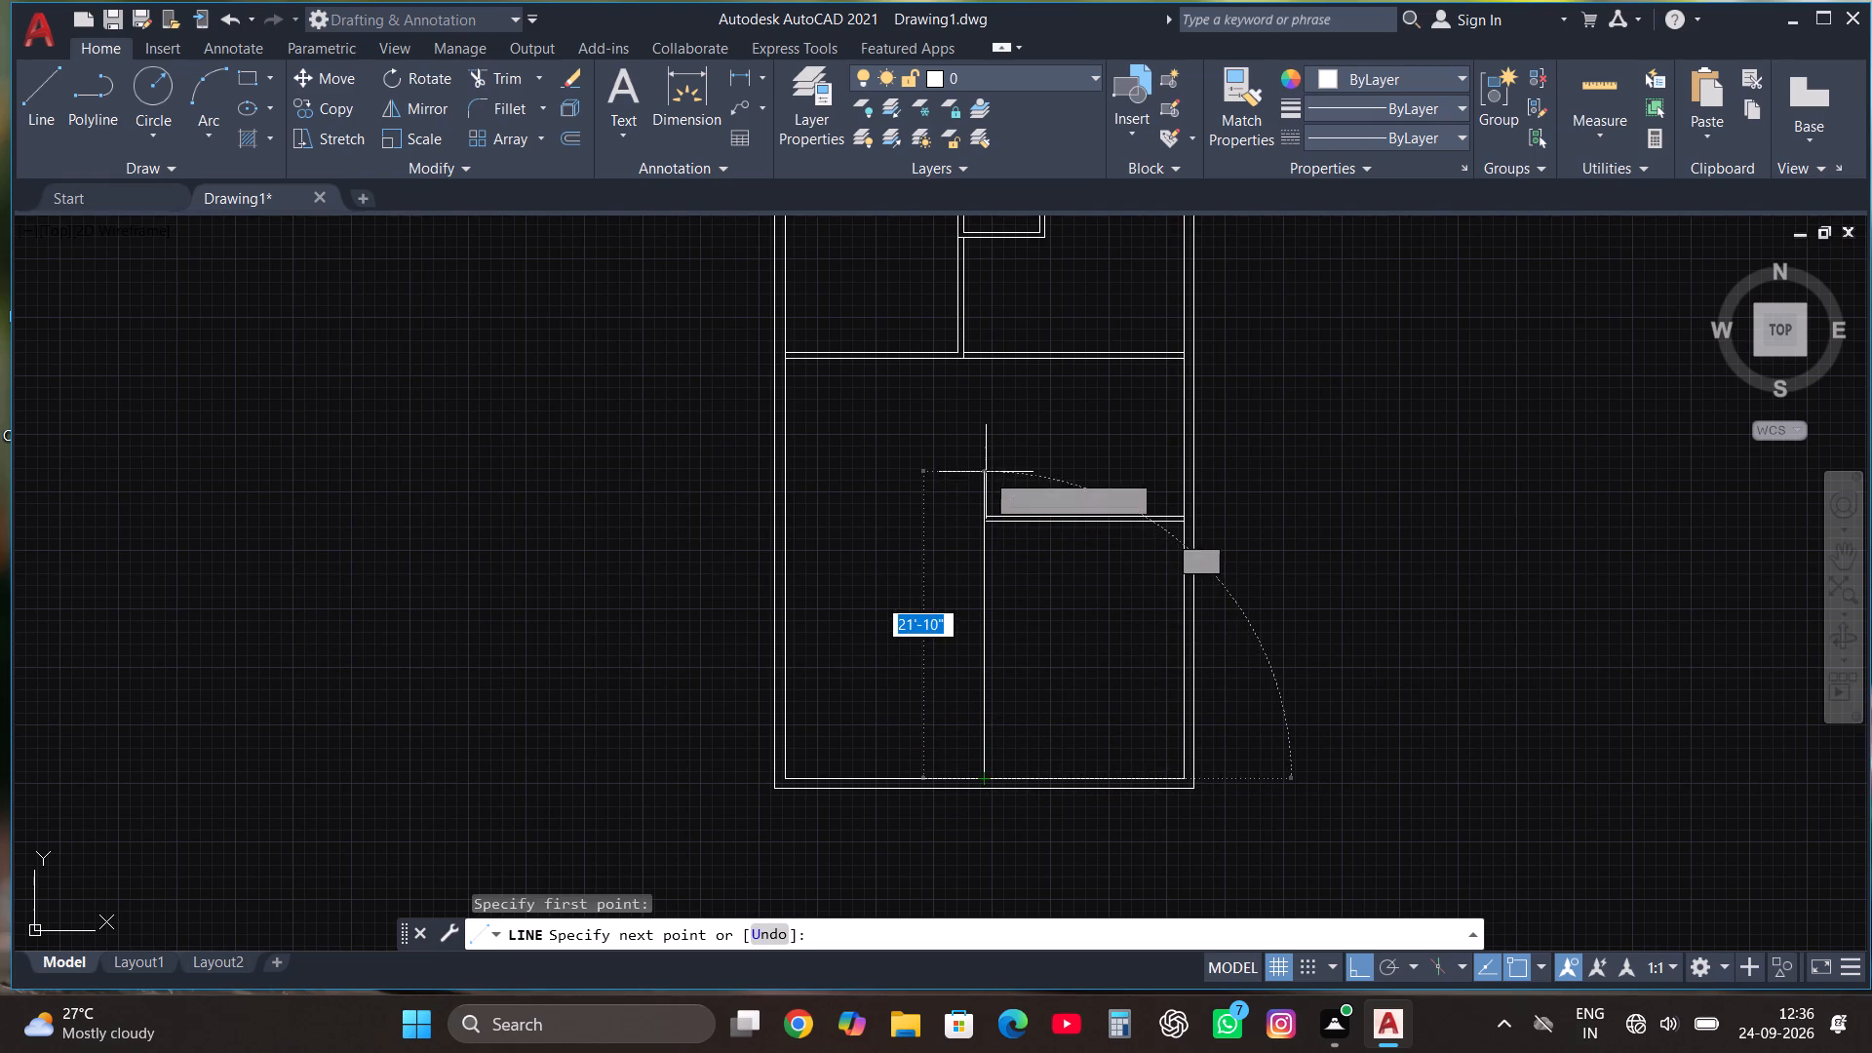
left_click(987, 477)
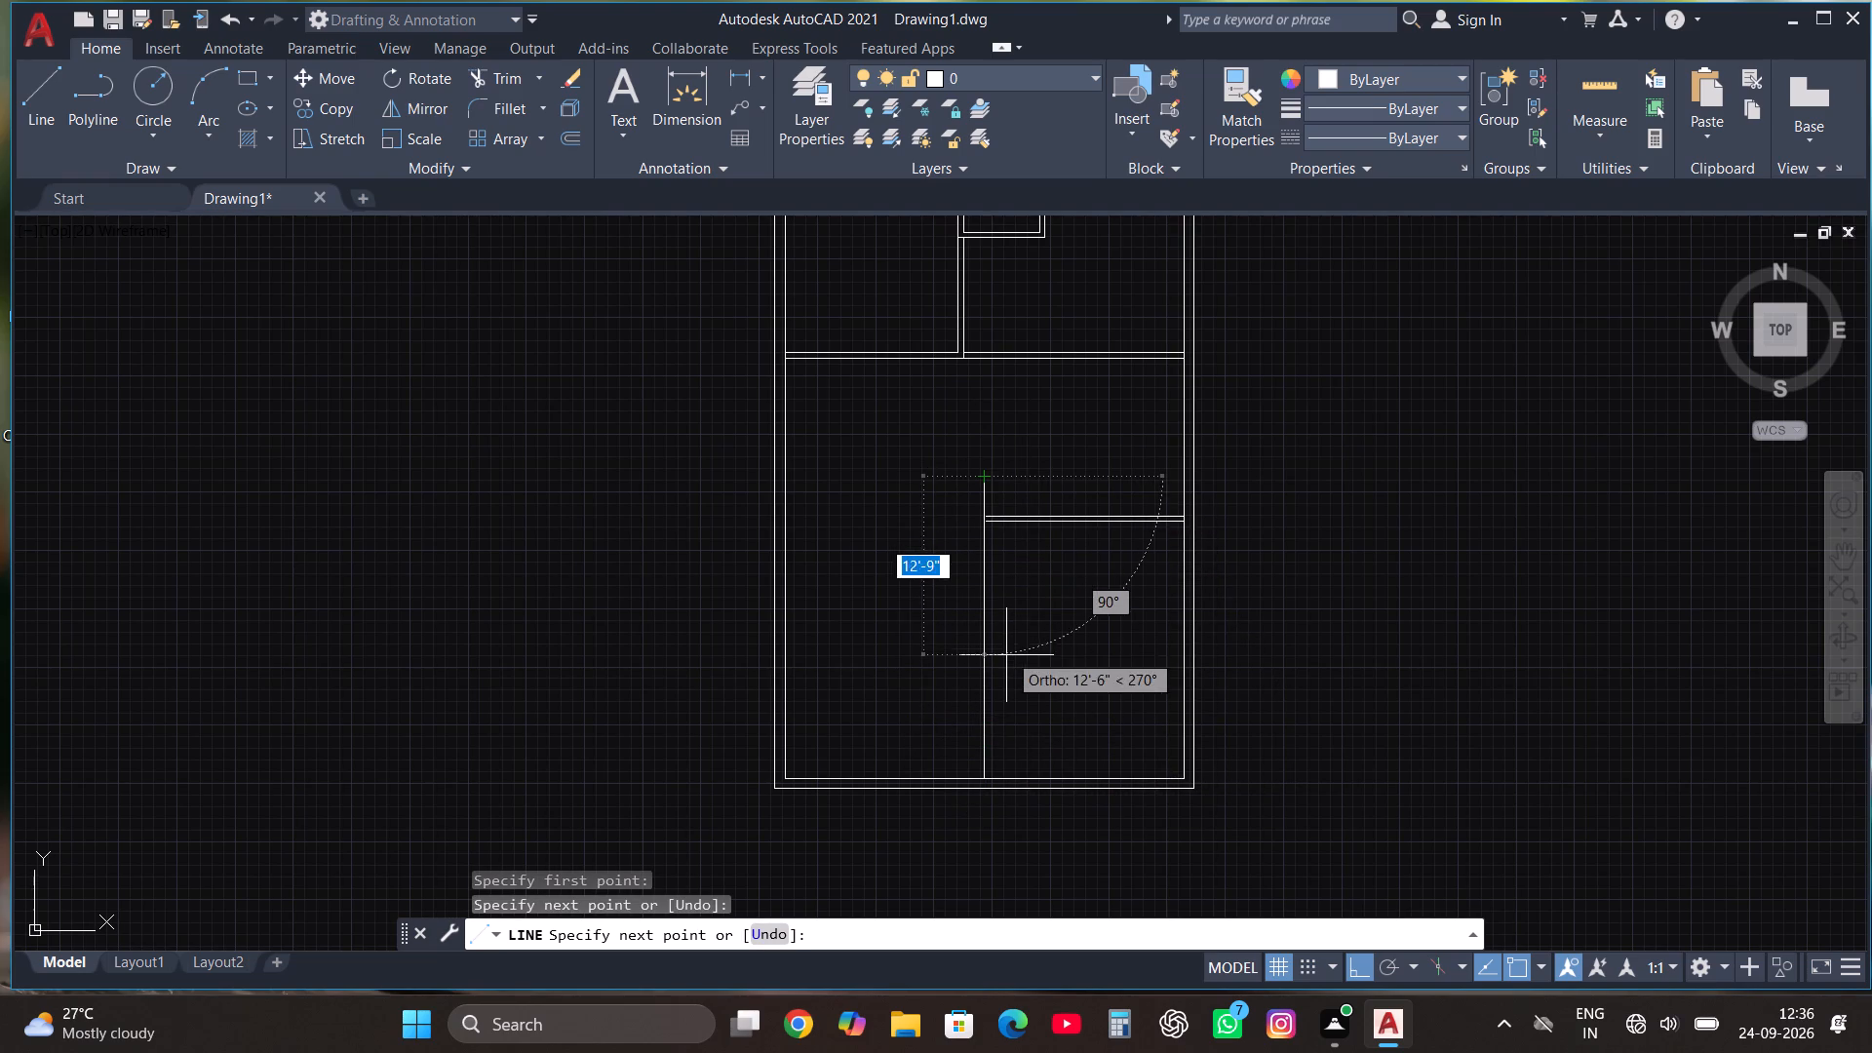
key("Escape")
Copy the new vertical line 4.5" to the left to form the partition thickness.
left_click(975, 633)
left_click(997, 649)
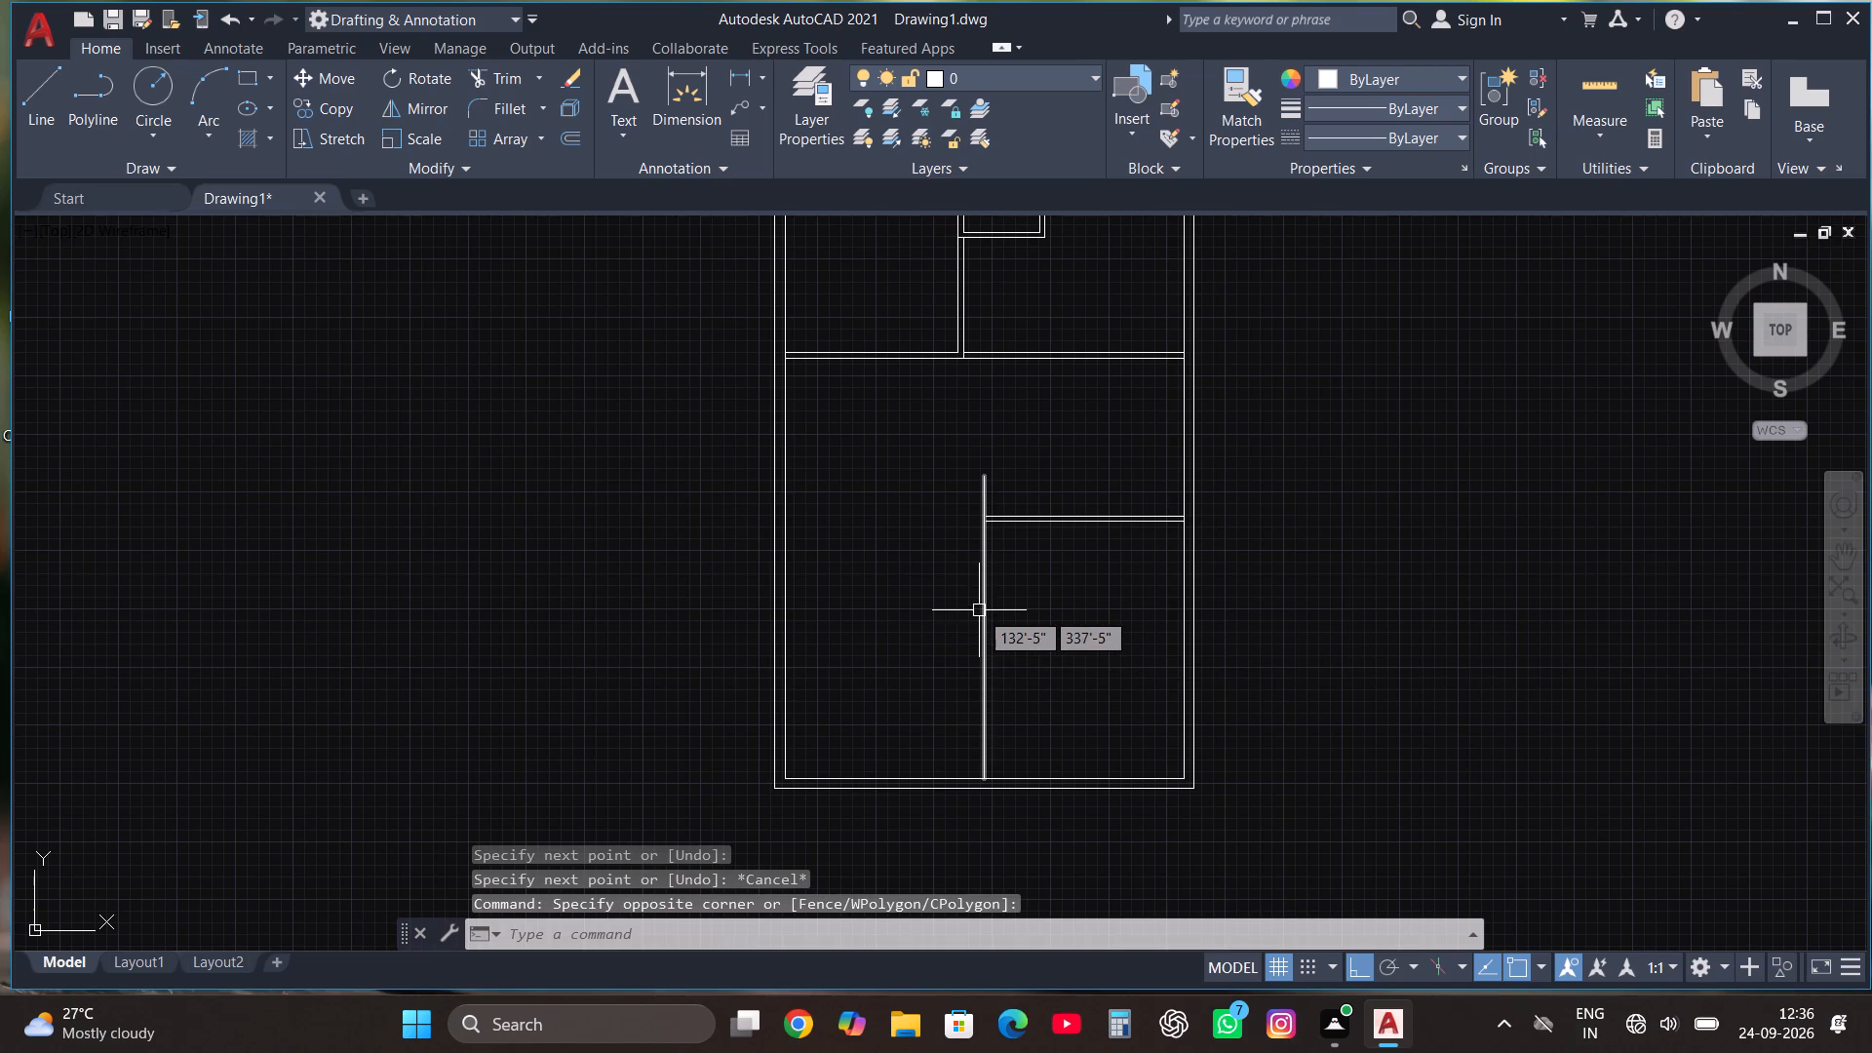
left_click(987, 622)
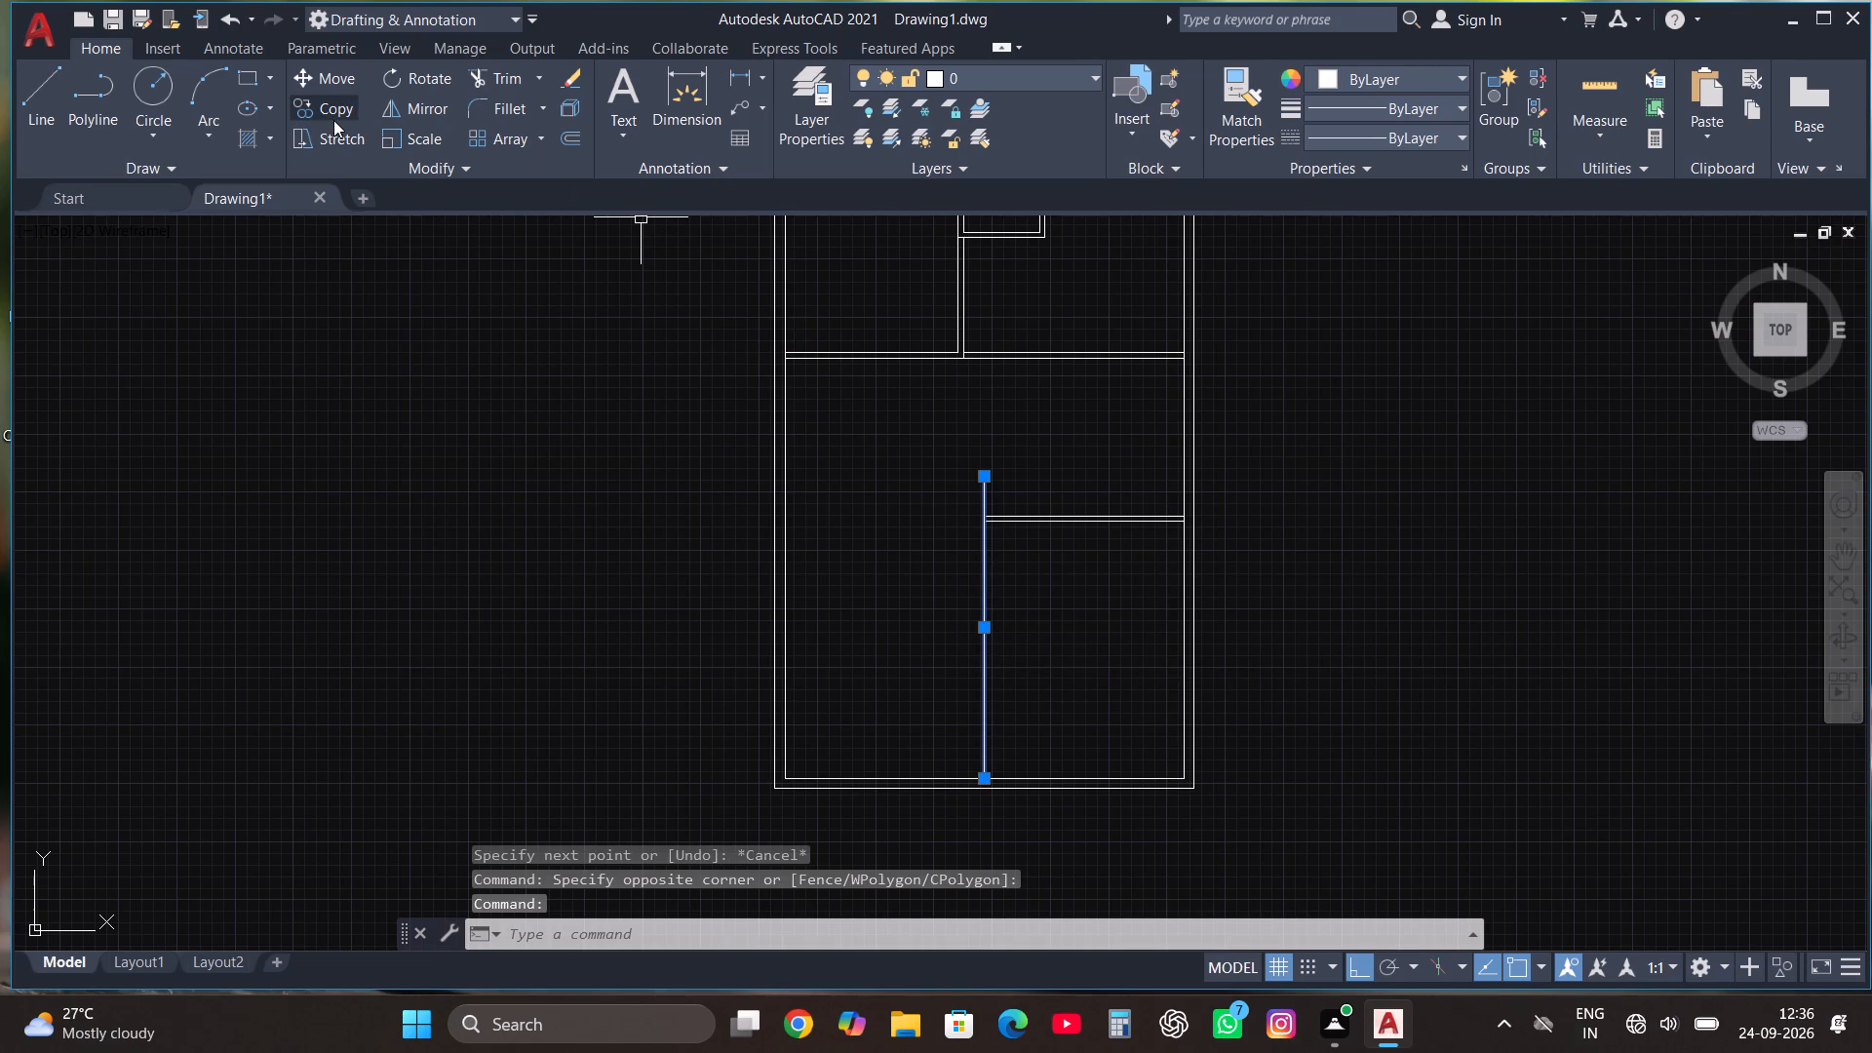
left_click(336, 111)
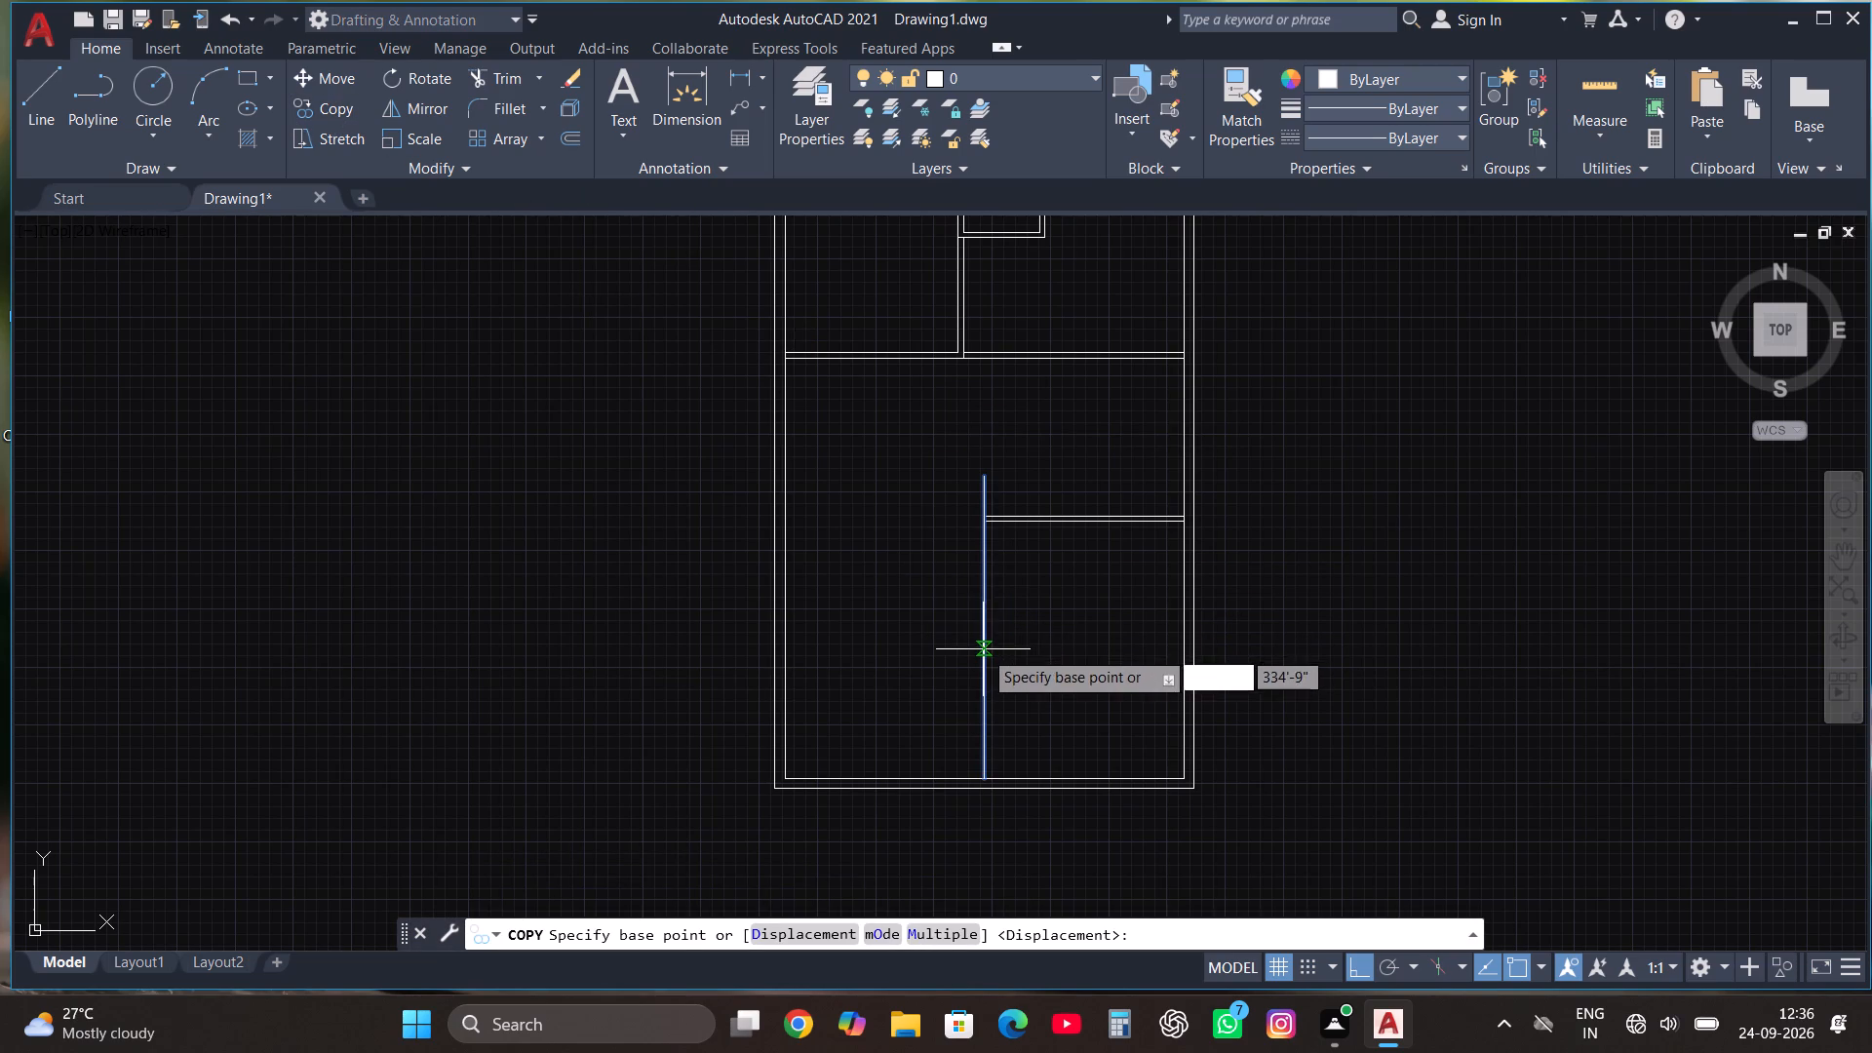
left_click(983, 649)
type("4.5\"")
key("Return")
key("Escape")
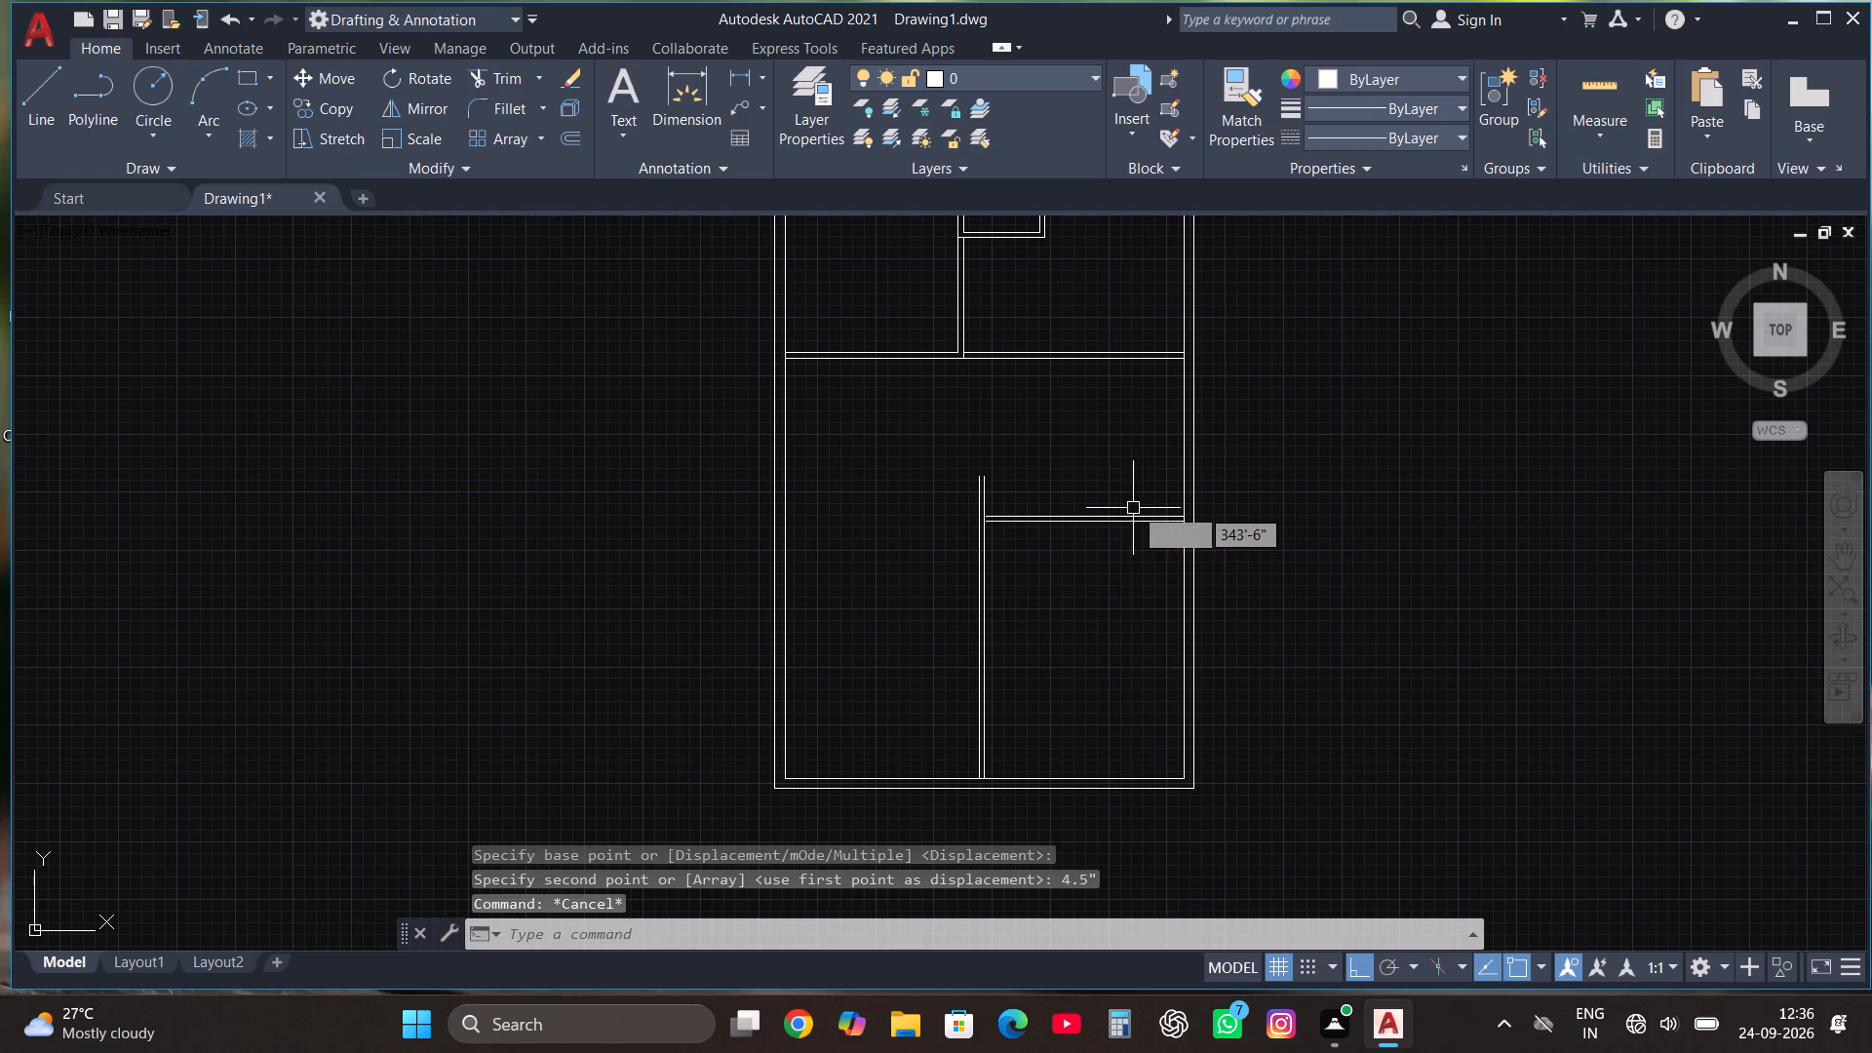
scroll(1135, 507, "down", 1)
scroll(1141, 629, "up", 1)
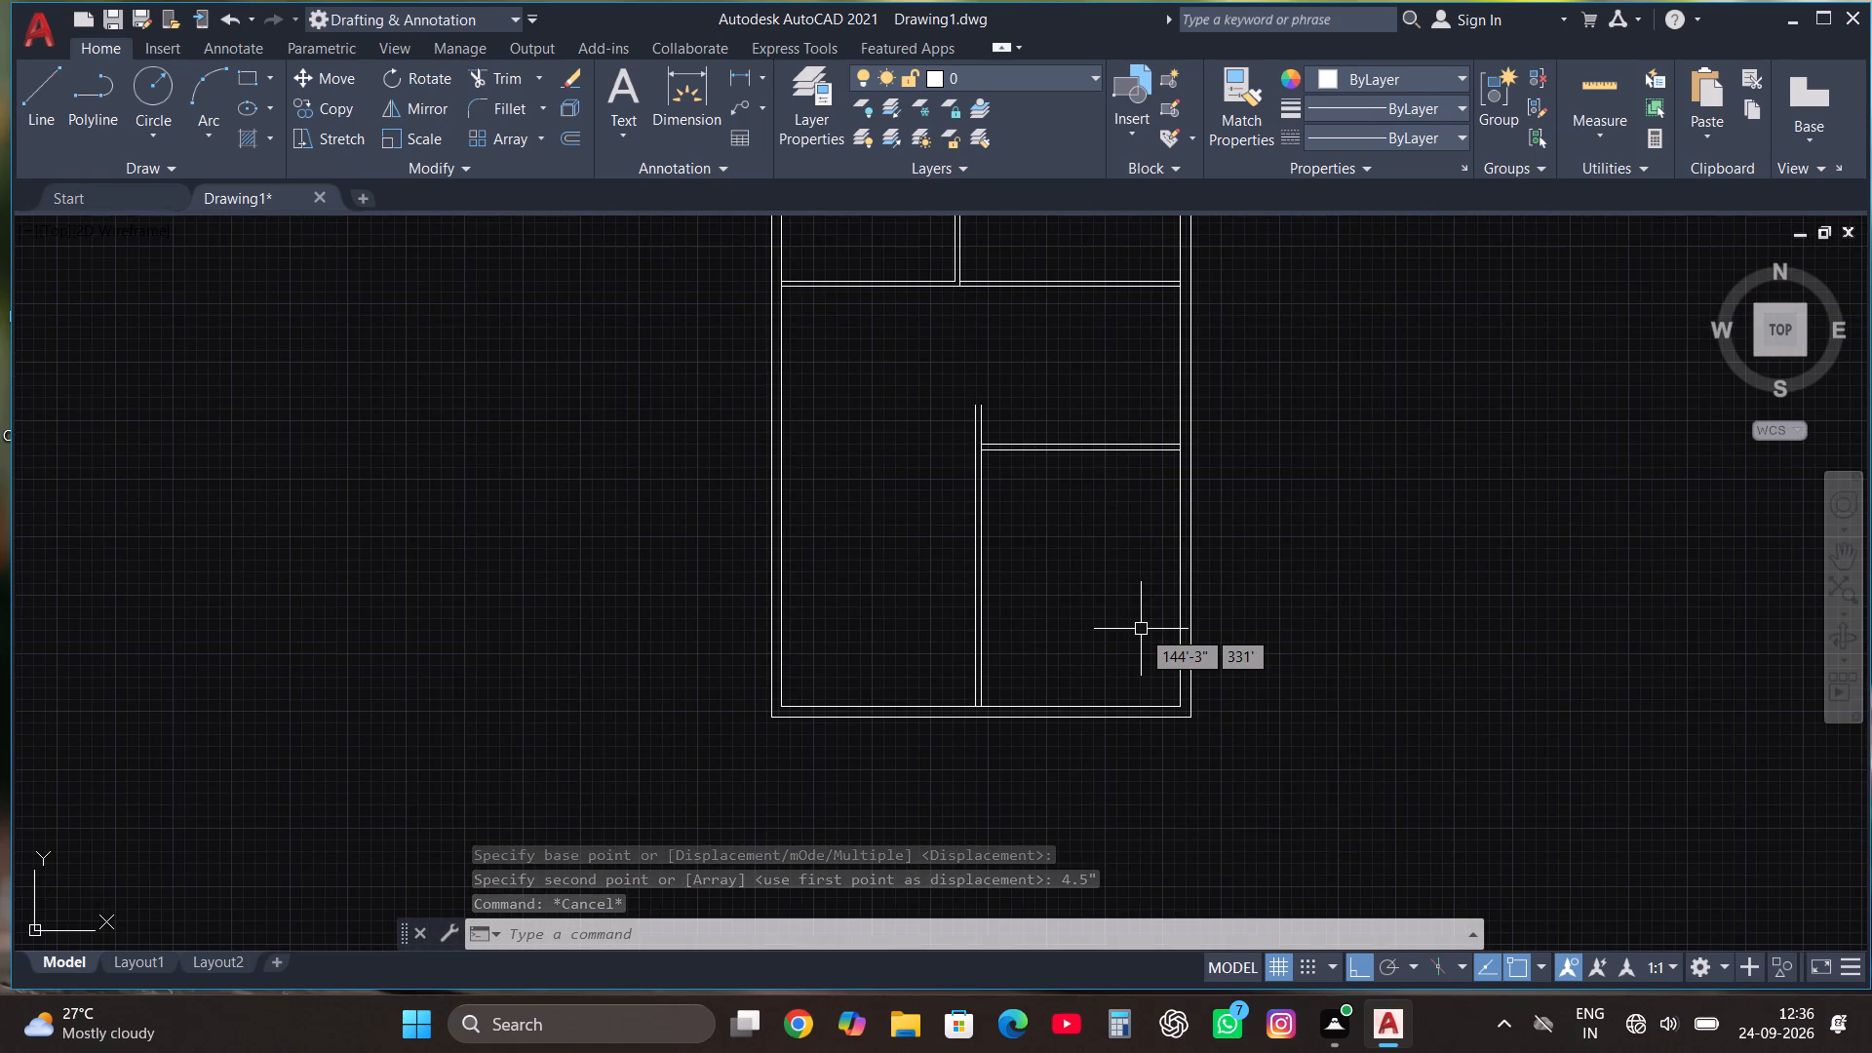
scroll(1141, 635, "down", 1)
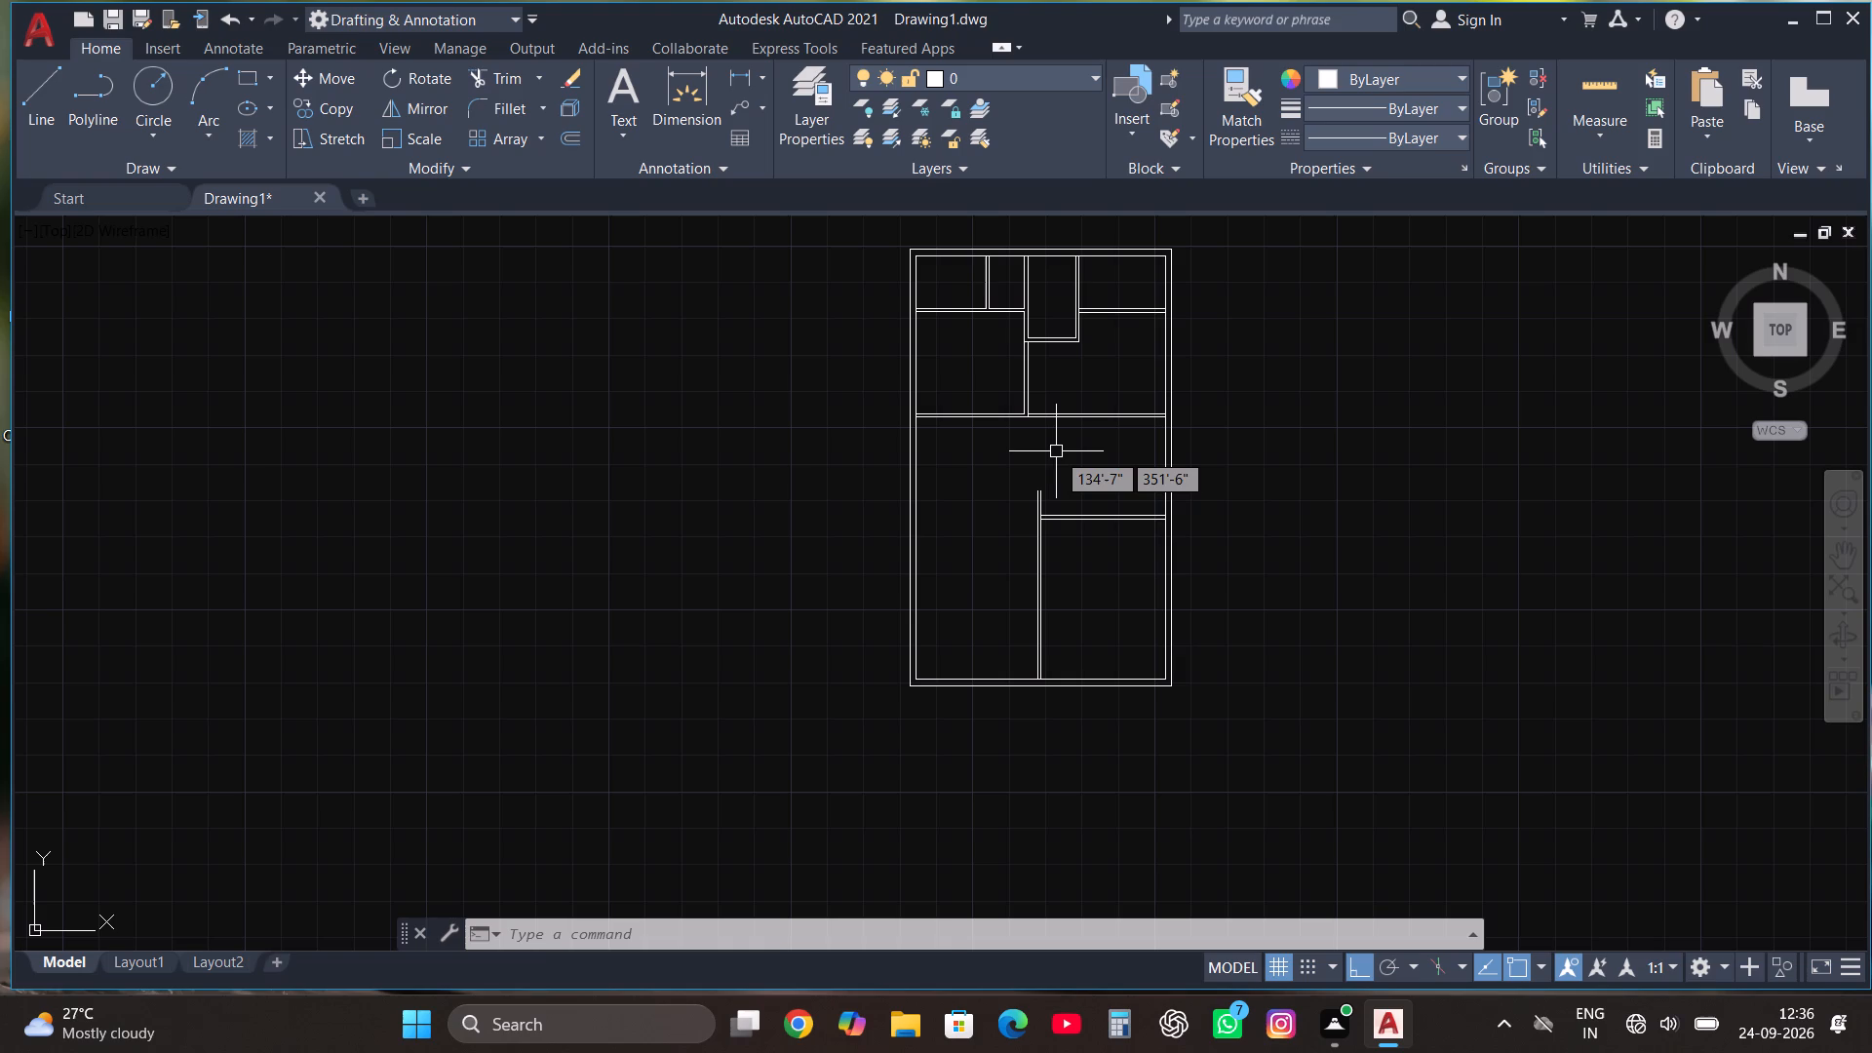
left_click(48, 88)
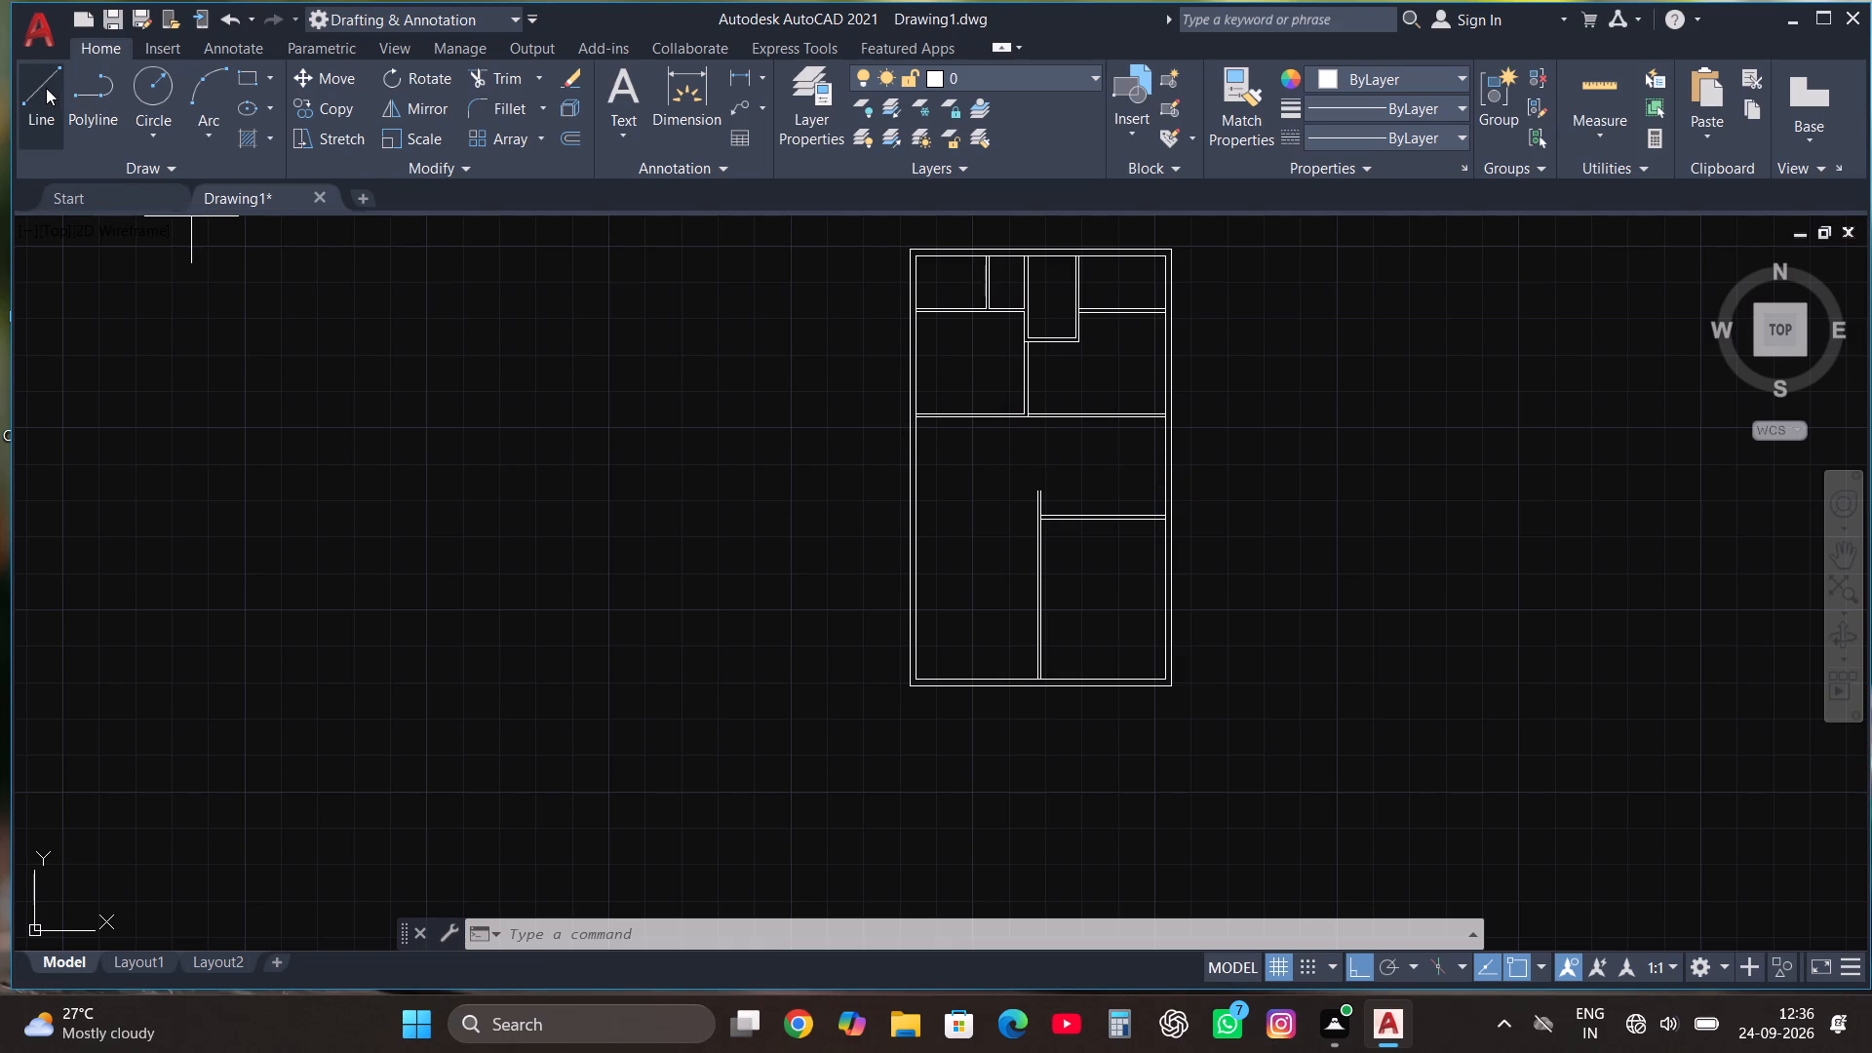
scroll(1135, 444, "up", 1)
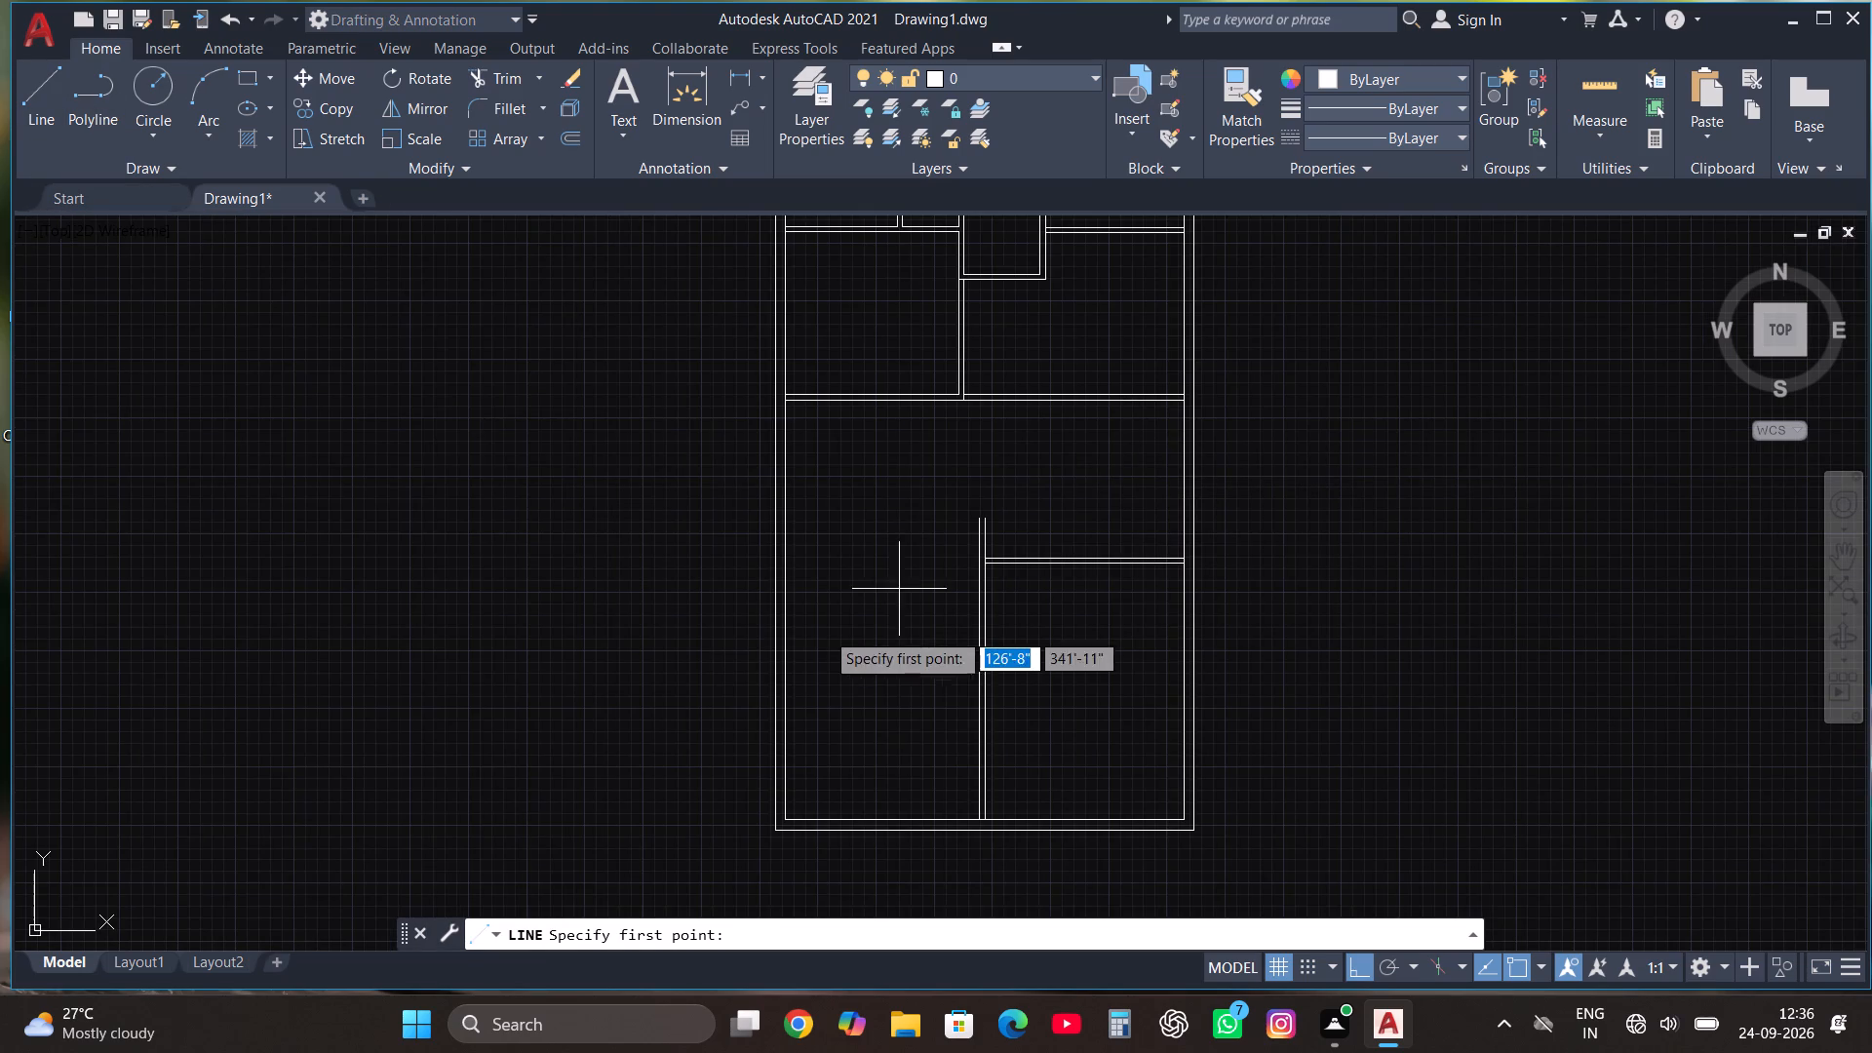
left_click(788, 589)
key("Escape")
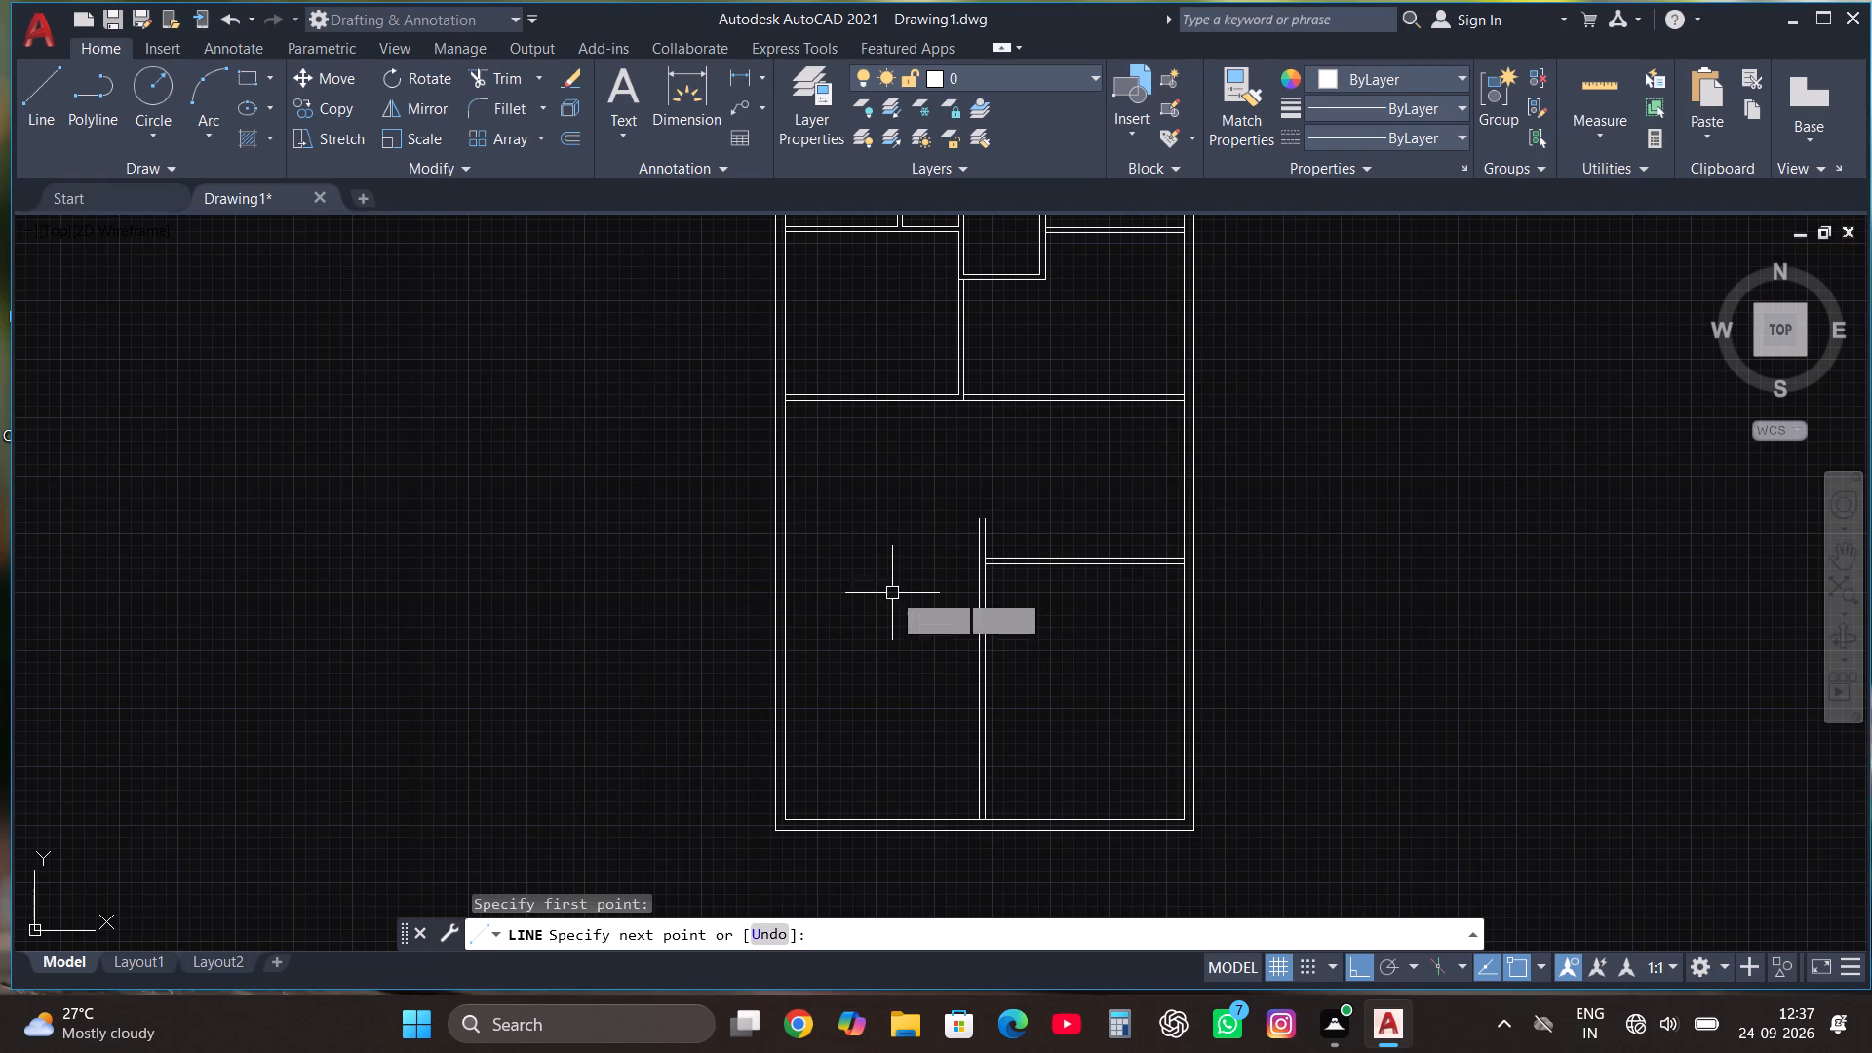
Draw a horizontal line from the left outer wall's inner face into the vertical partition, slightly below the right-hand partition's level.
left_click(43, 88)
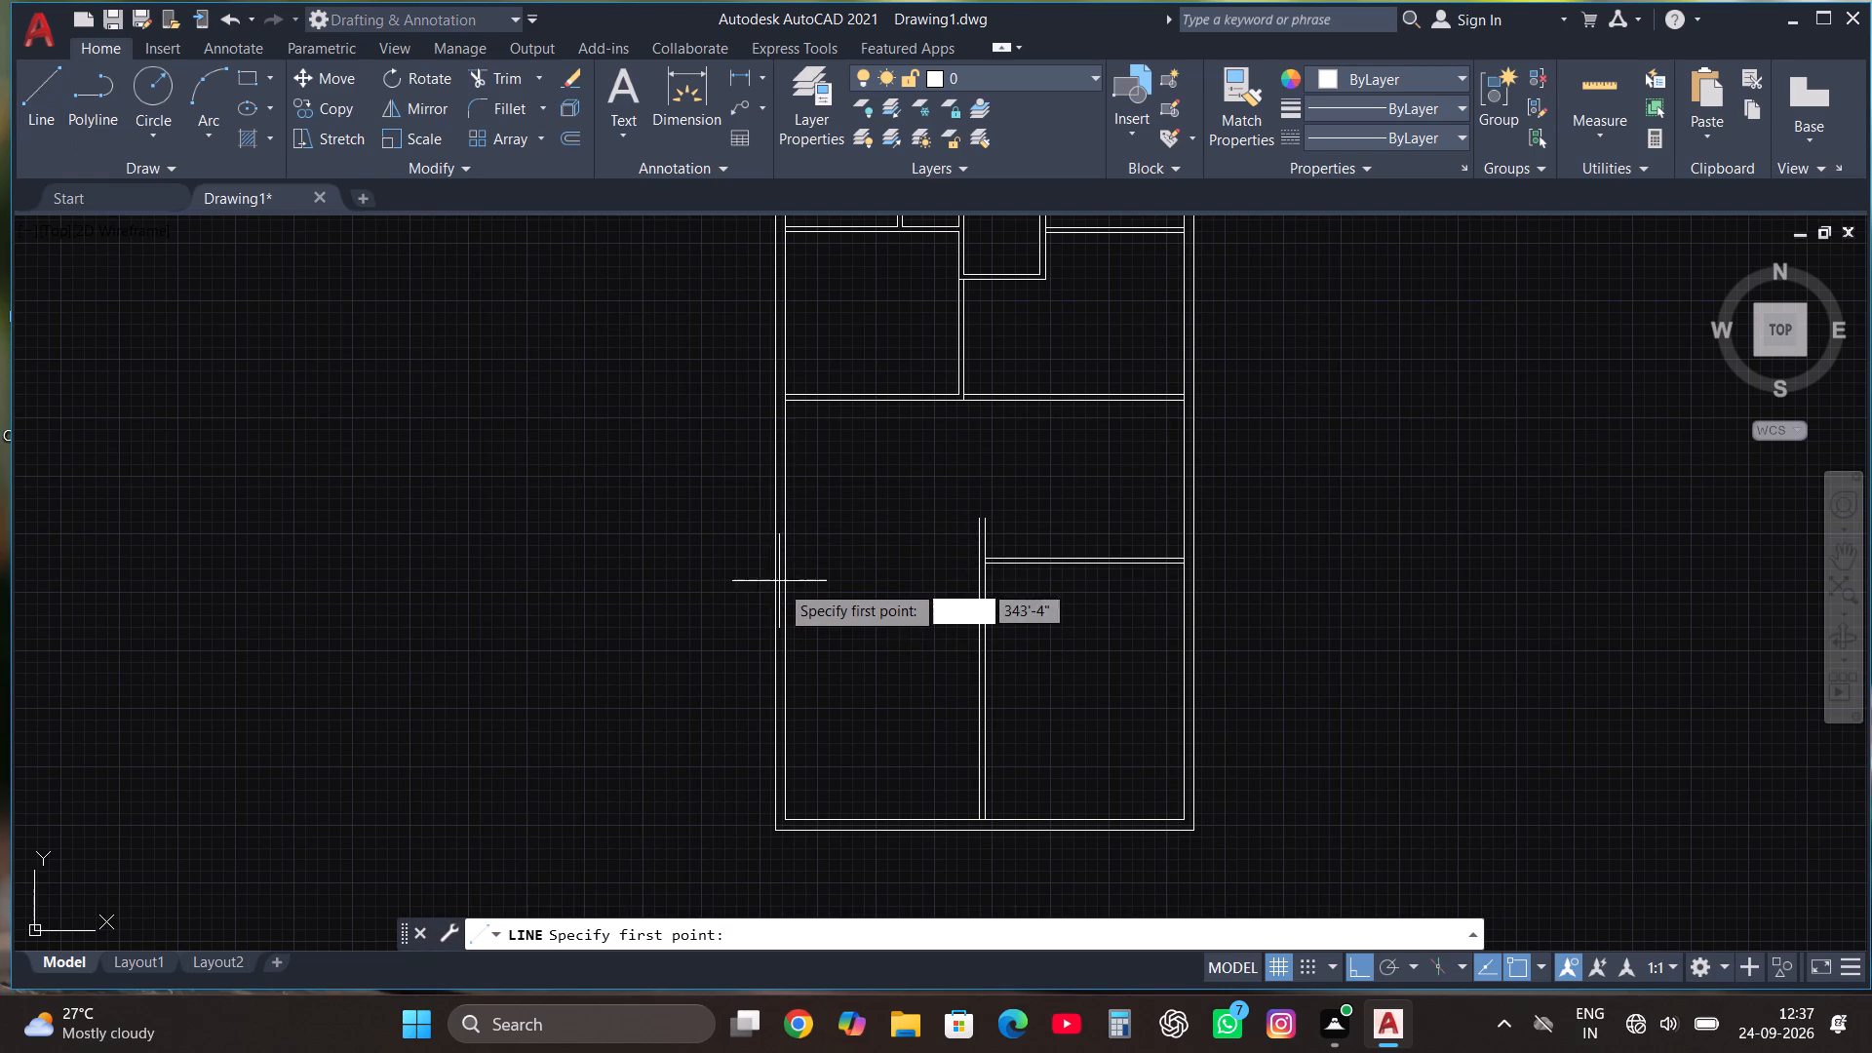
left_click(785, 611)
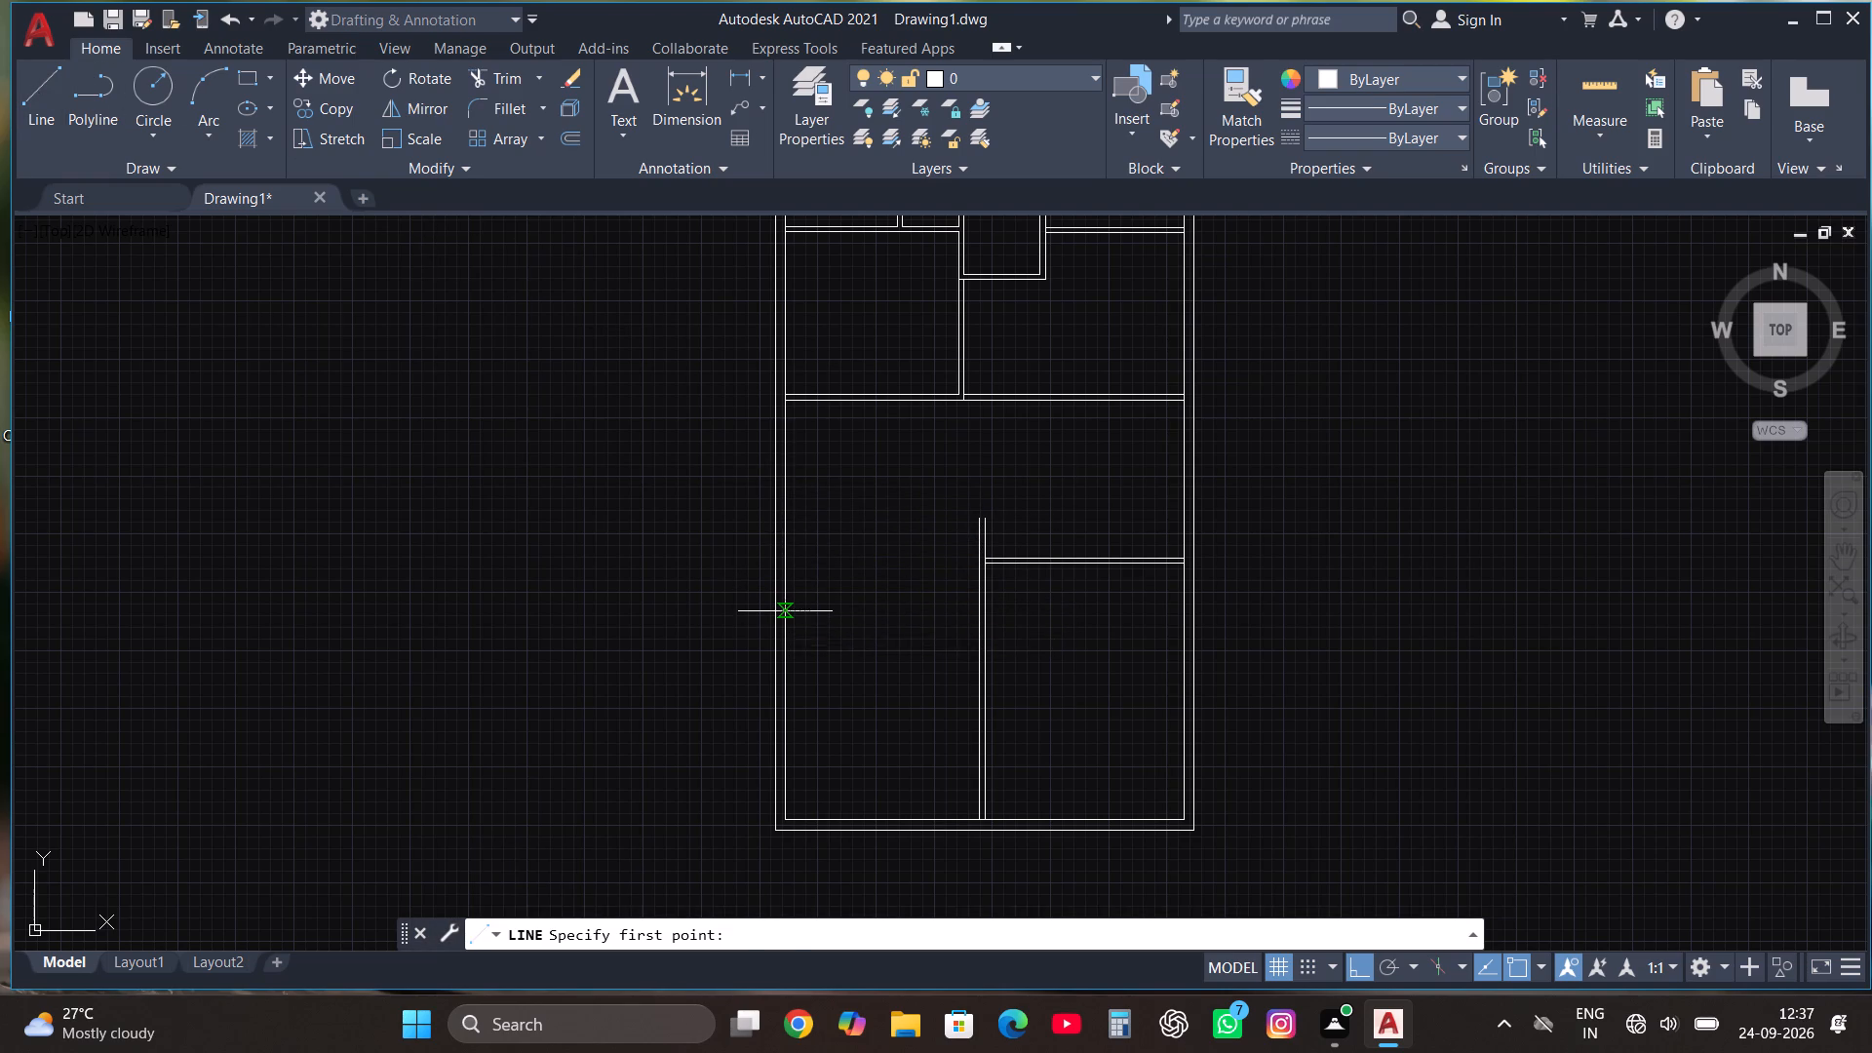
scroll(898, 604, "up", 2)
scroll(1080, 629, "up", 2)
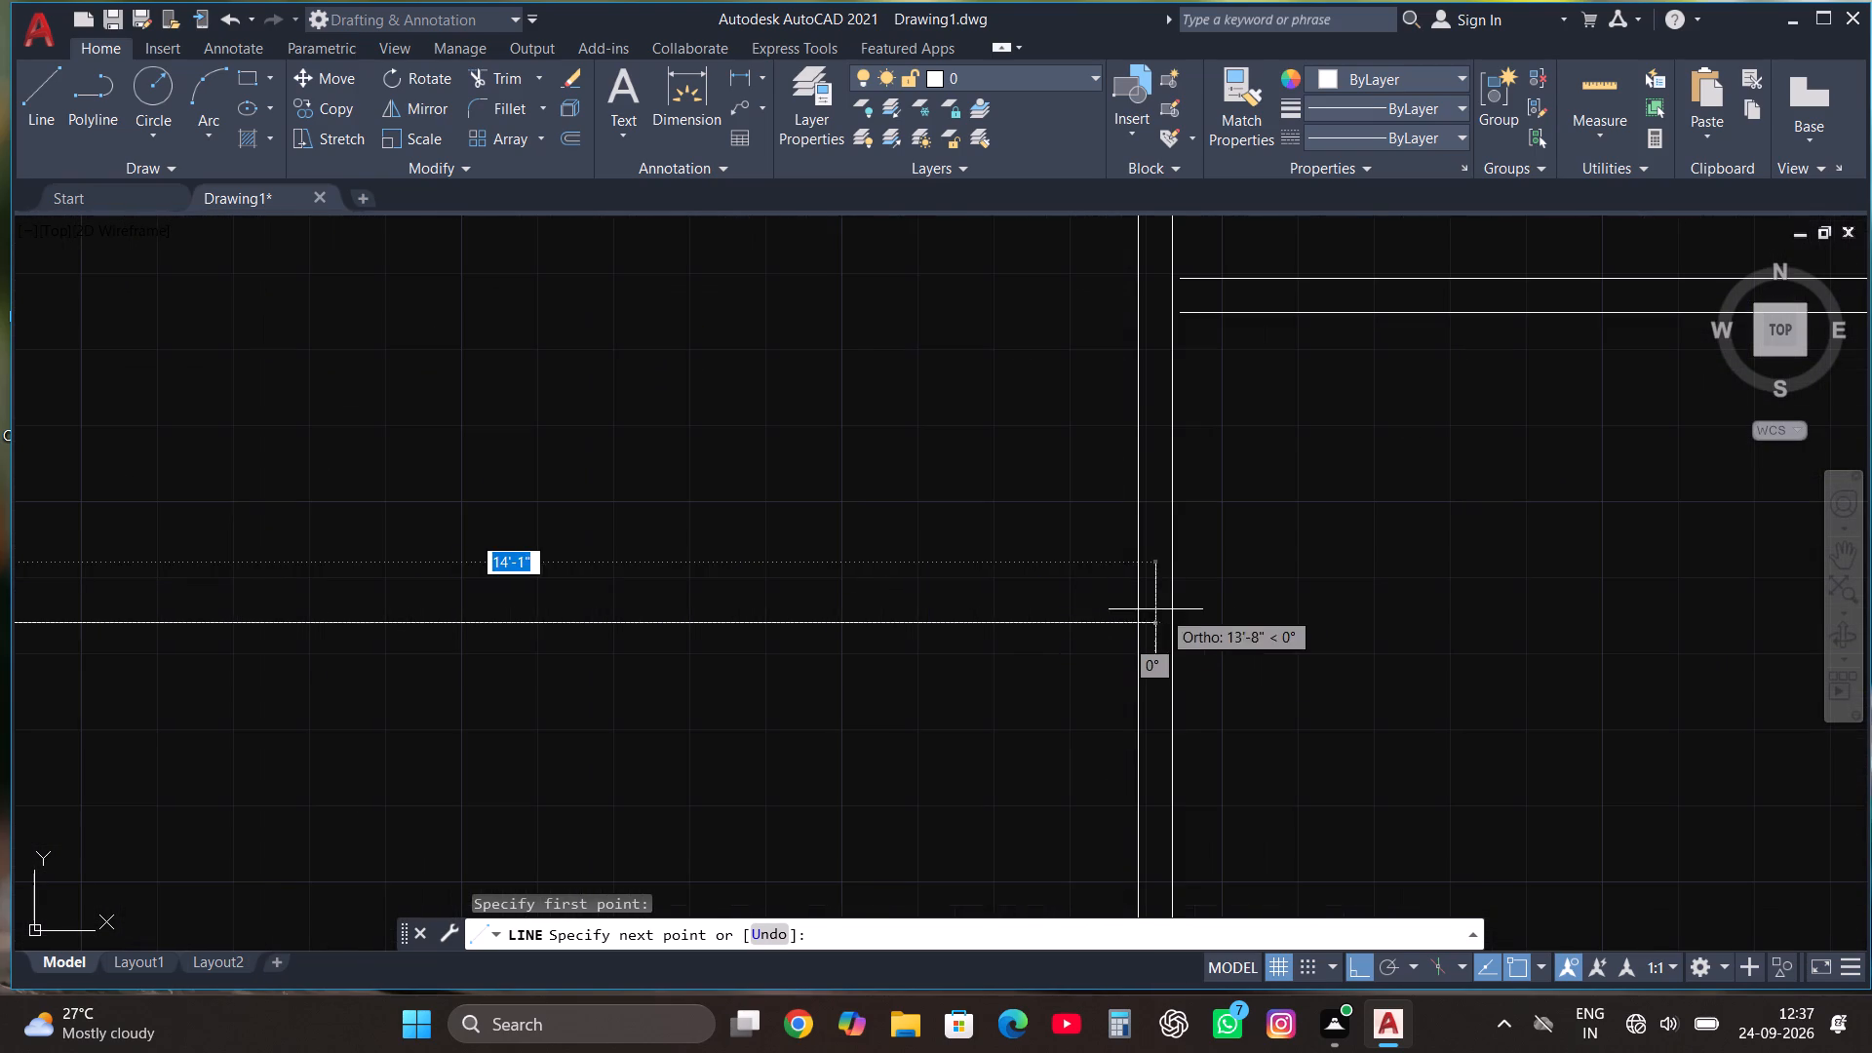
left_click(1163, 607)
key("Escape")
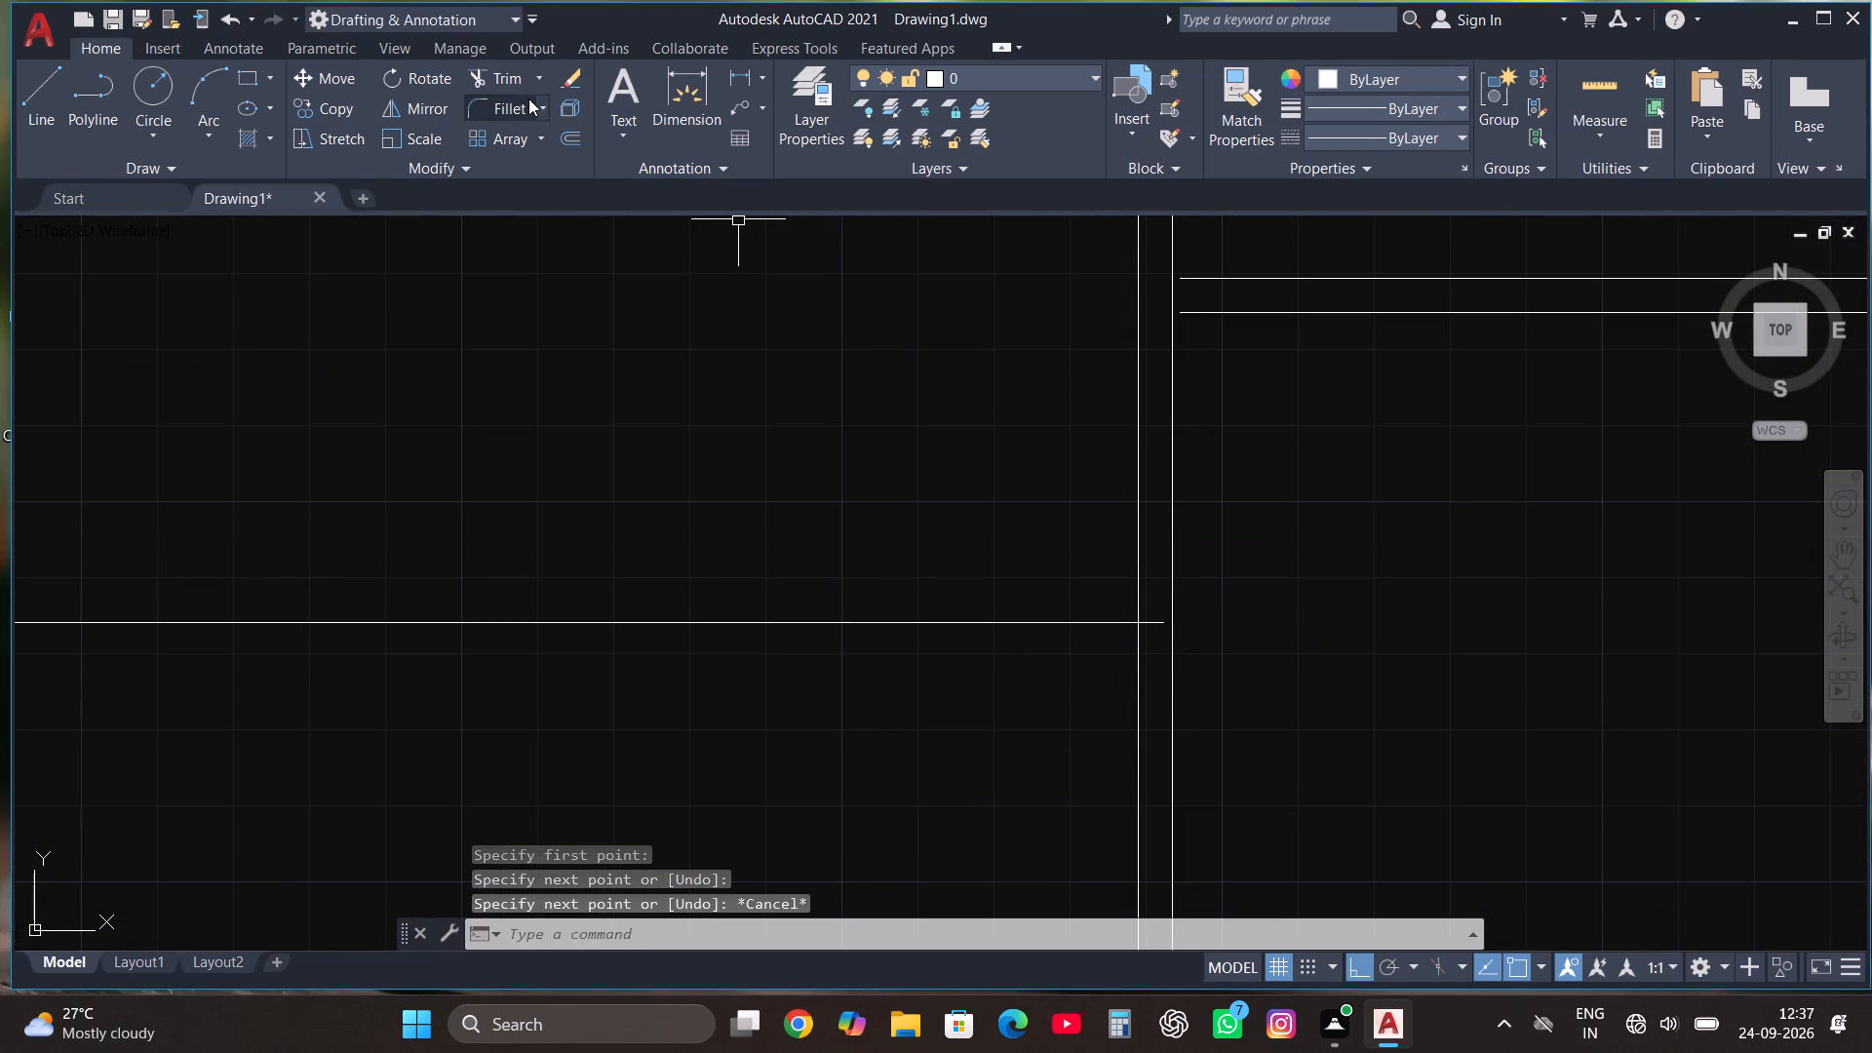
Trim the new left-hand horizontal line's overshoot between the two lines of the vertical partition.
left_click(521, 86)
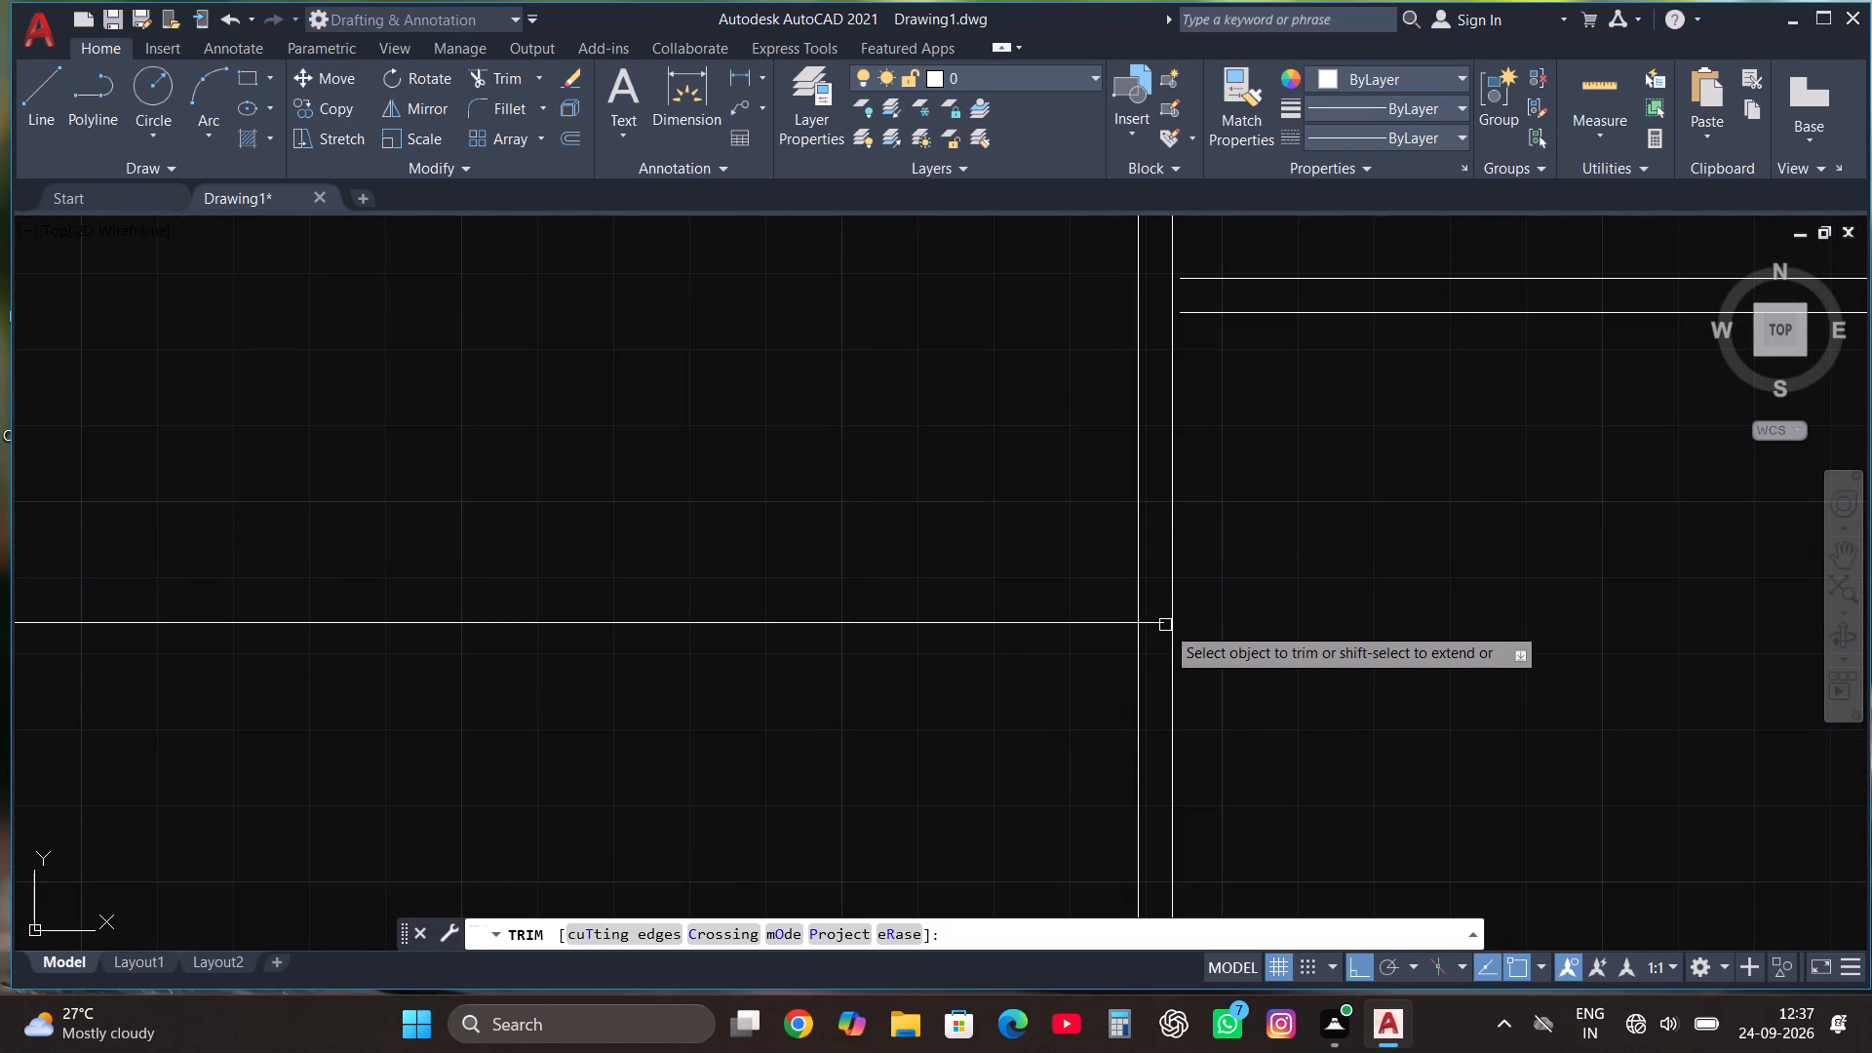
left_click(1156, 618)
key("Escape")
Copy the trimmed horizontal line 4.5" downward to form the left-hand partition's thickness.
scroll(1156, 619, "down", 2)
left_click(869, 617)
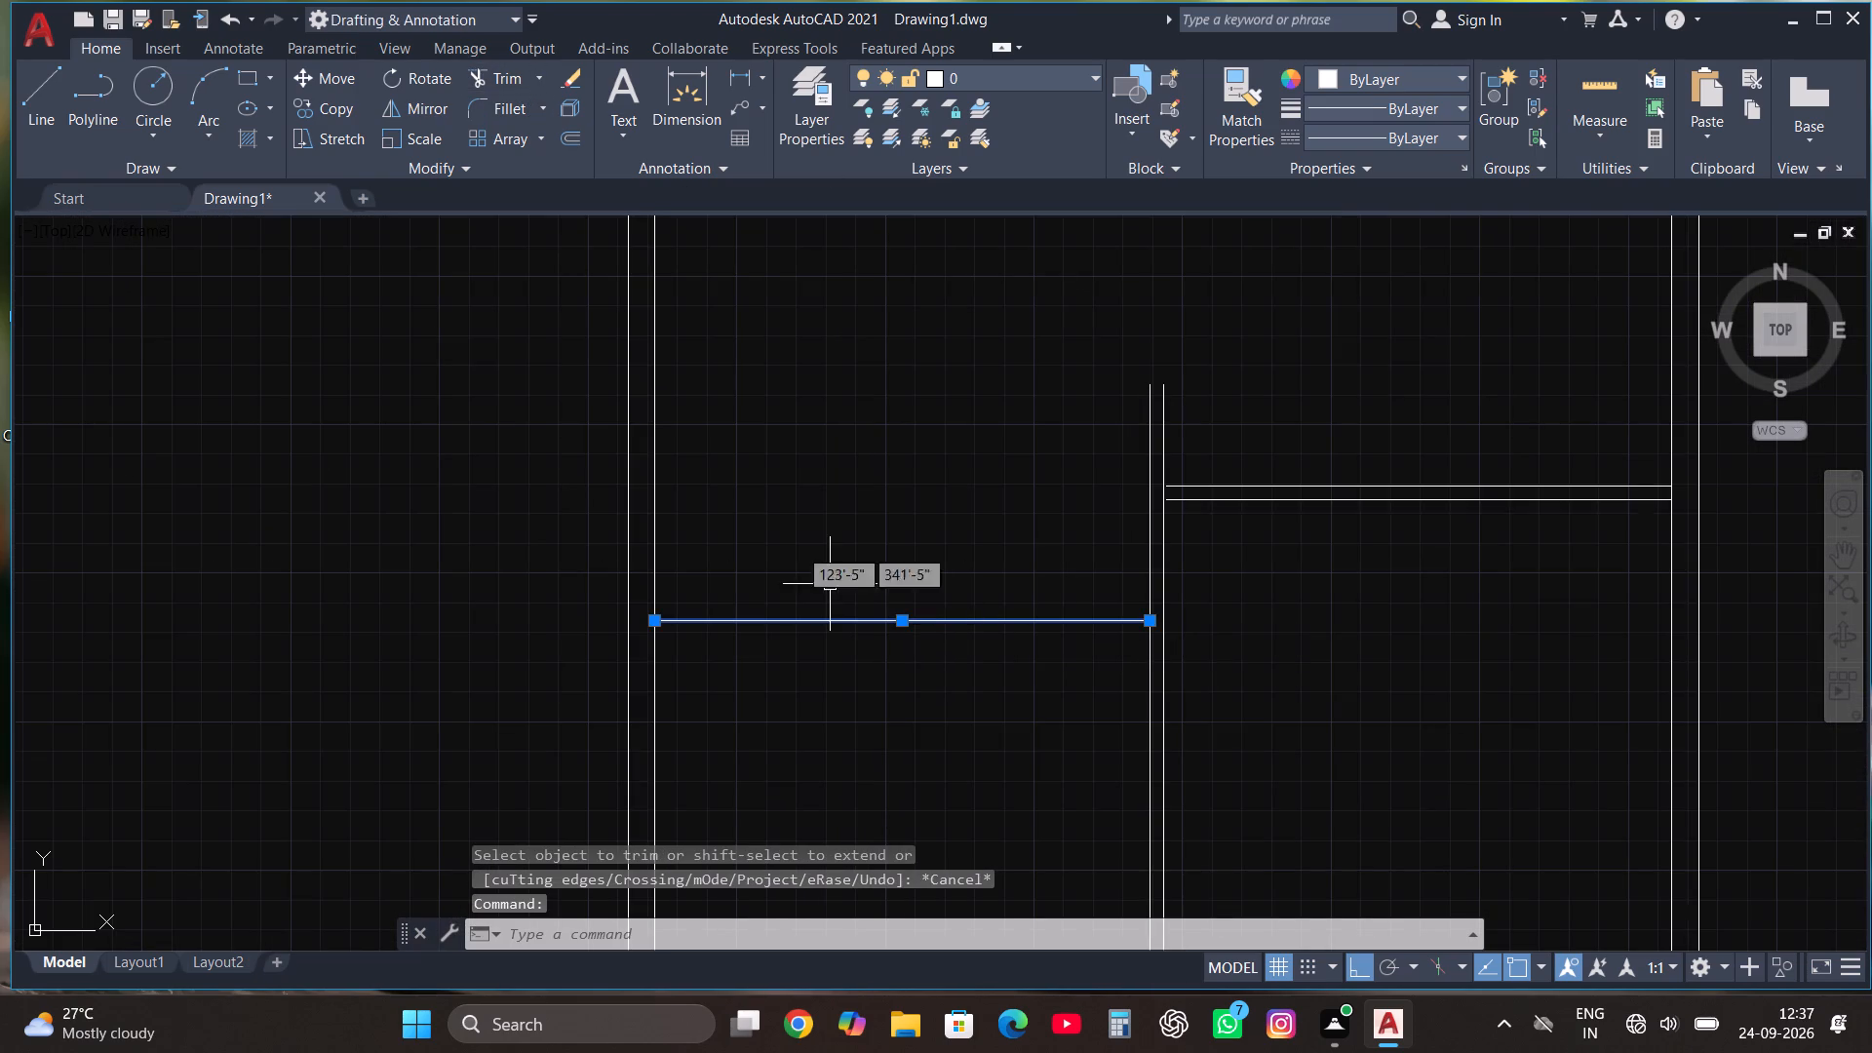
left_click(336, 116)
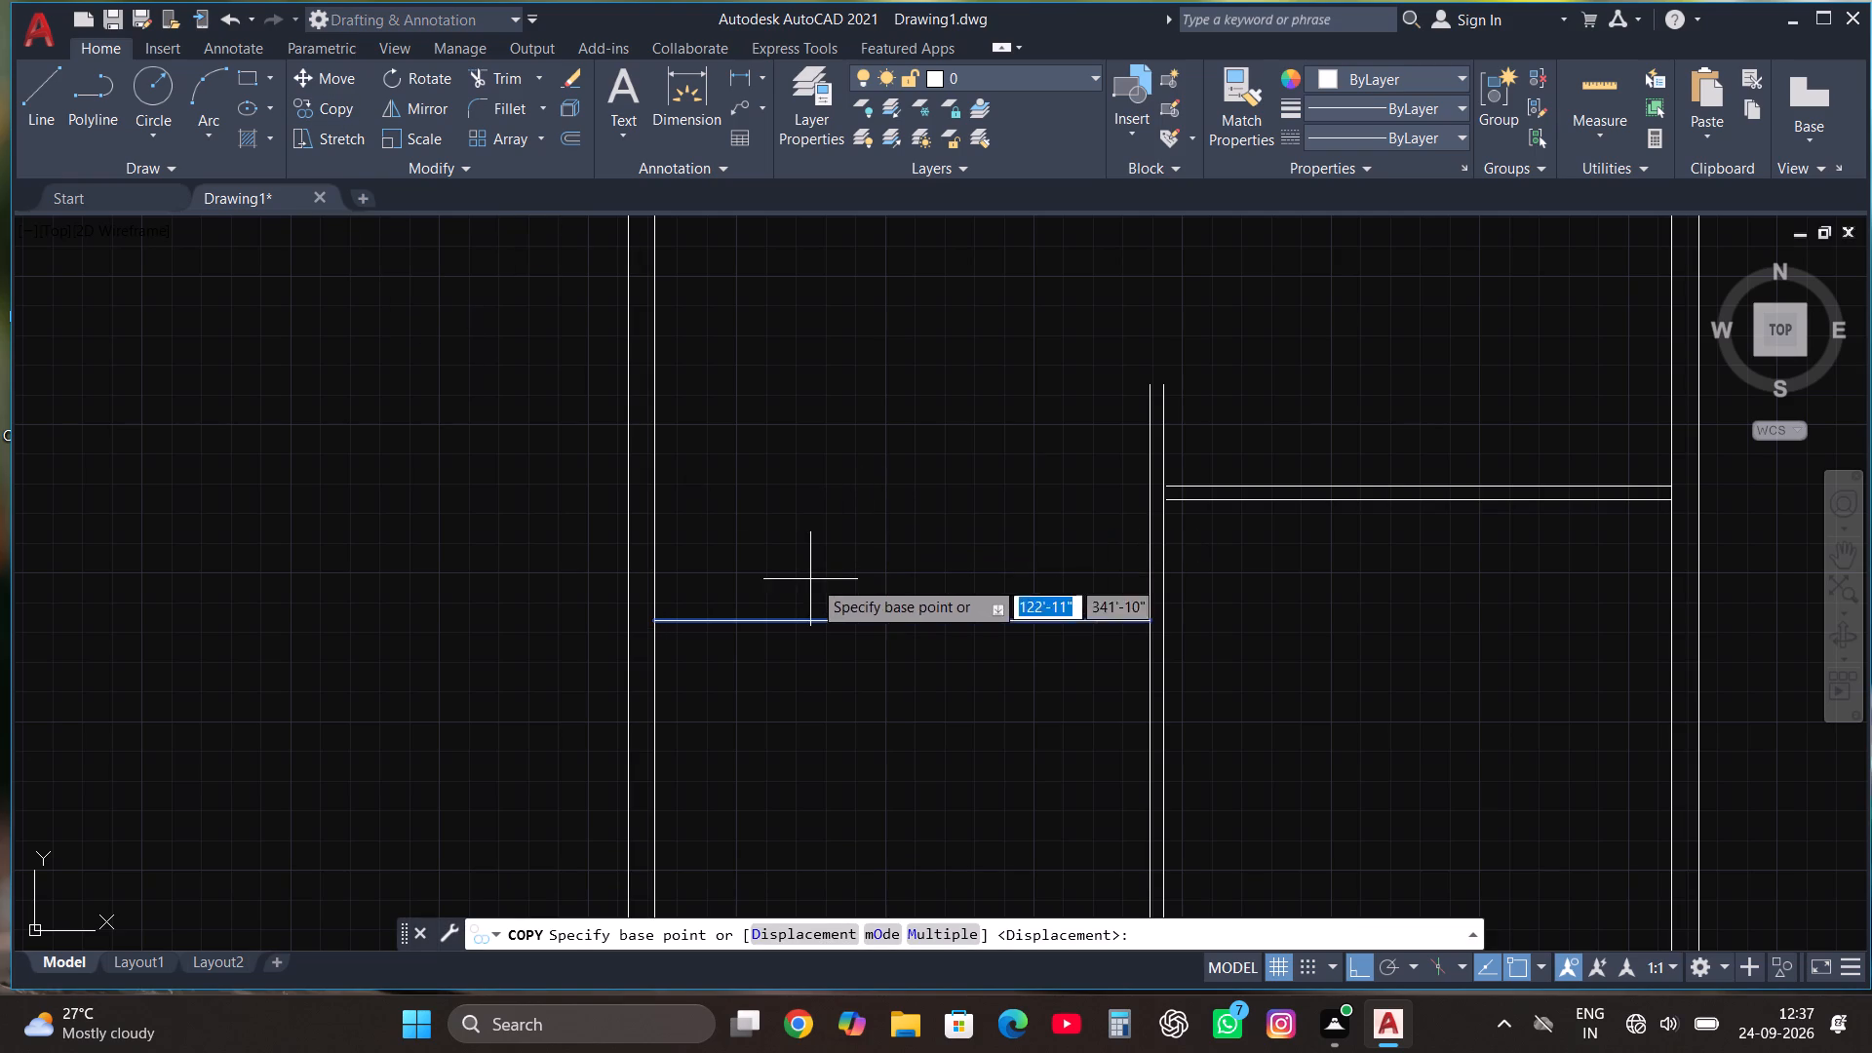
left_click(833, 620)
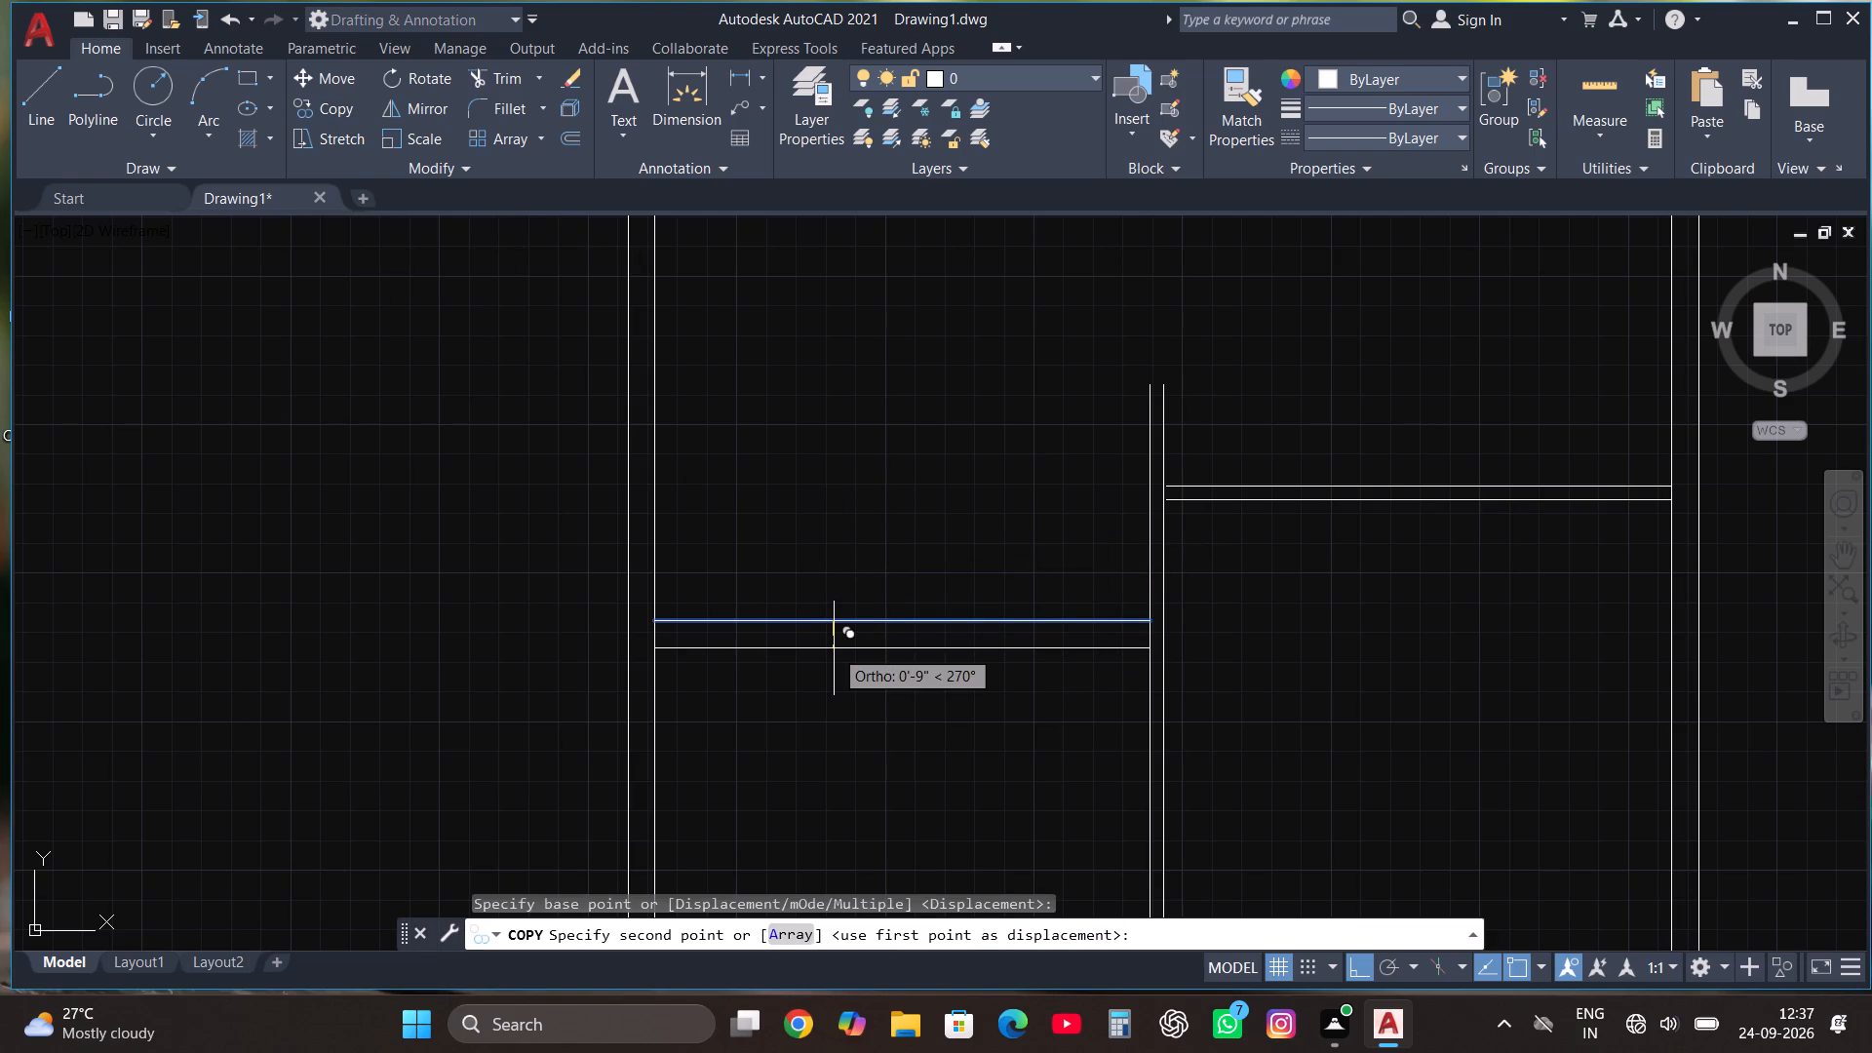
type("4.5")
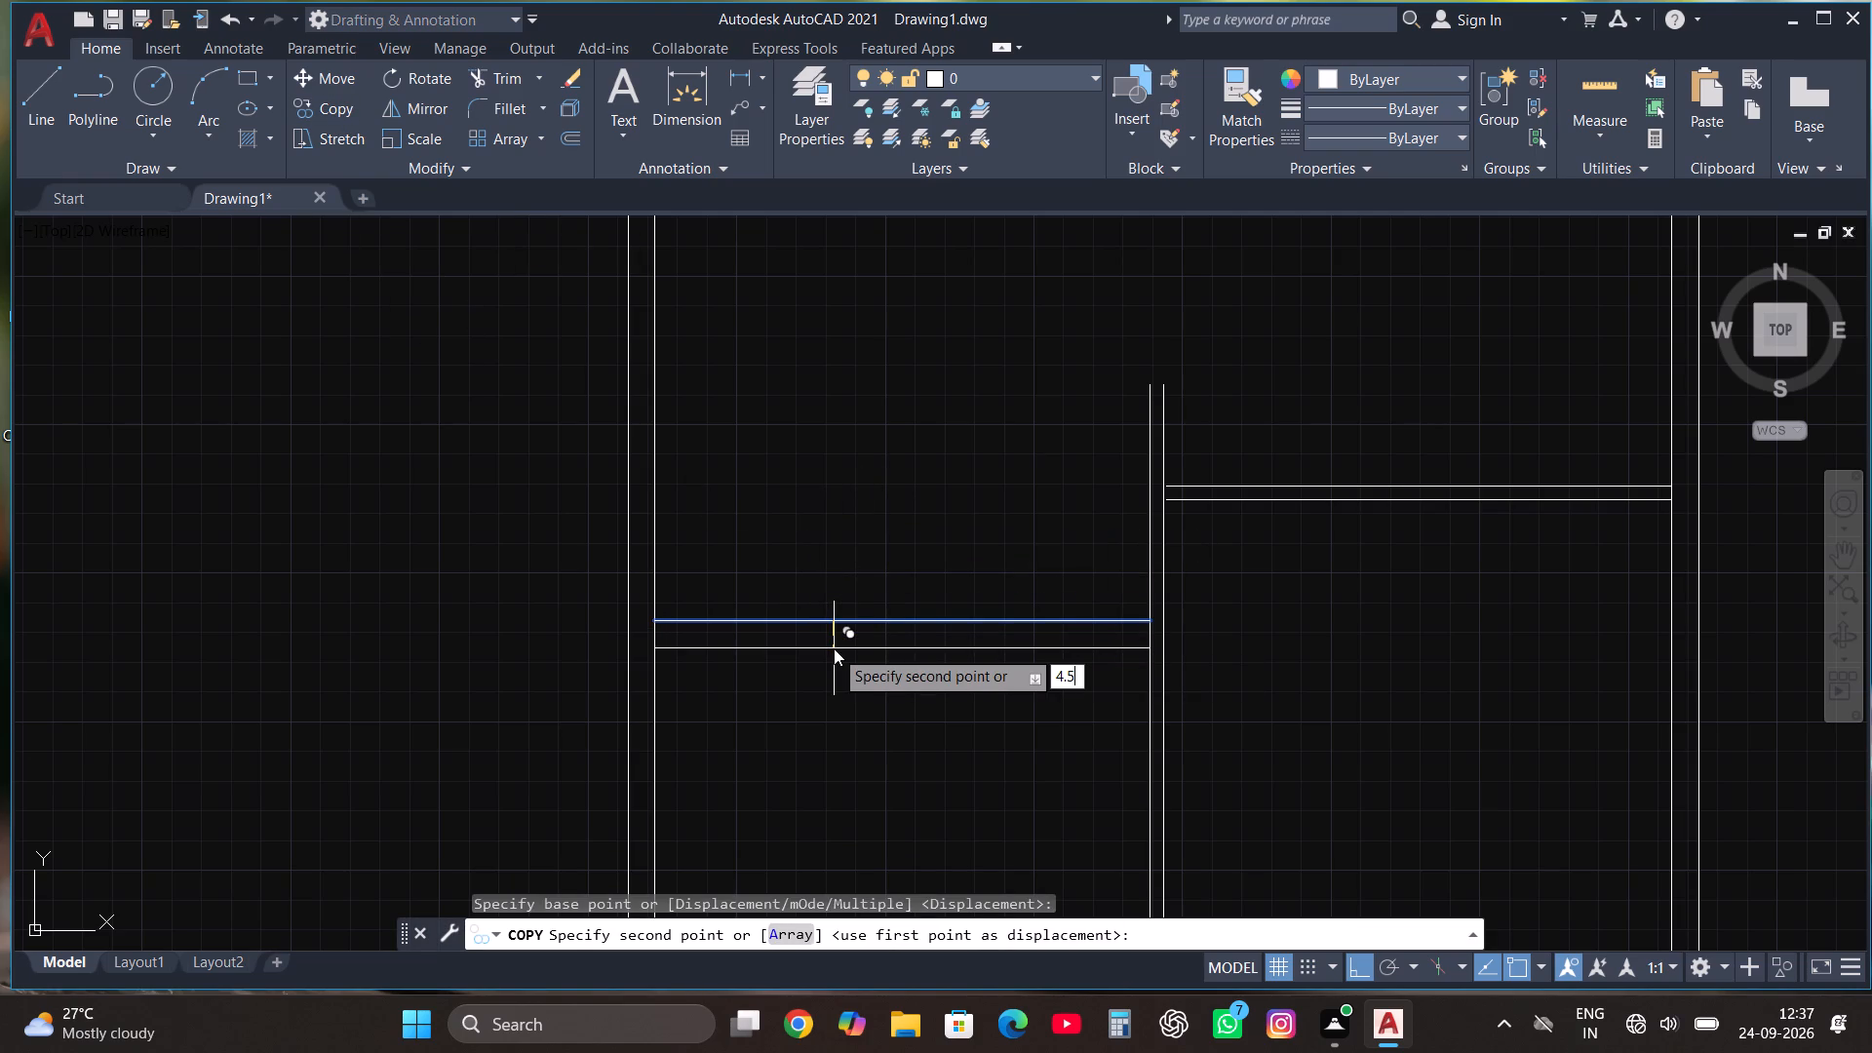
key("shift+quotedbl")
key("Return")
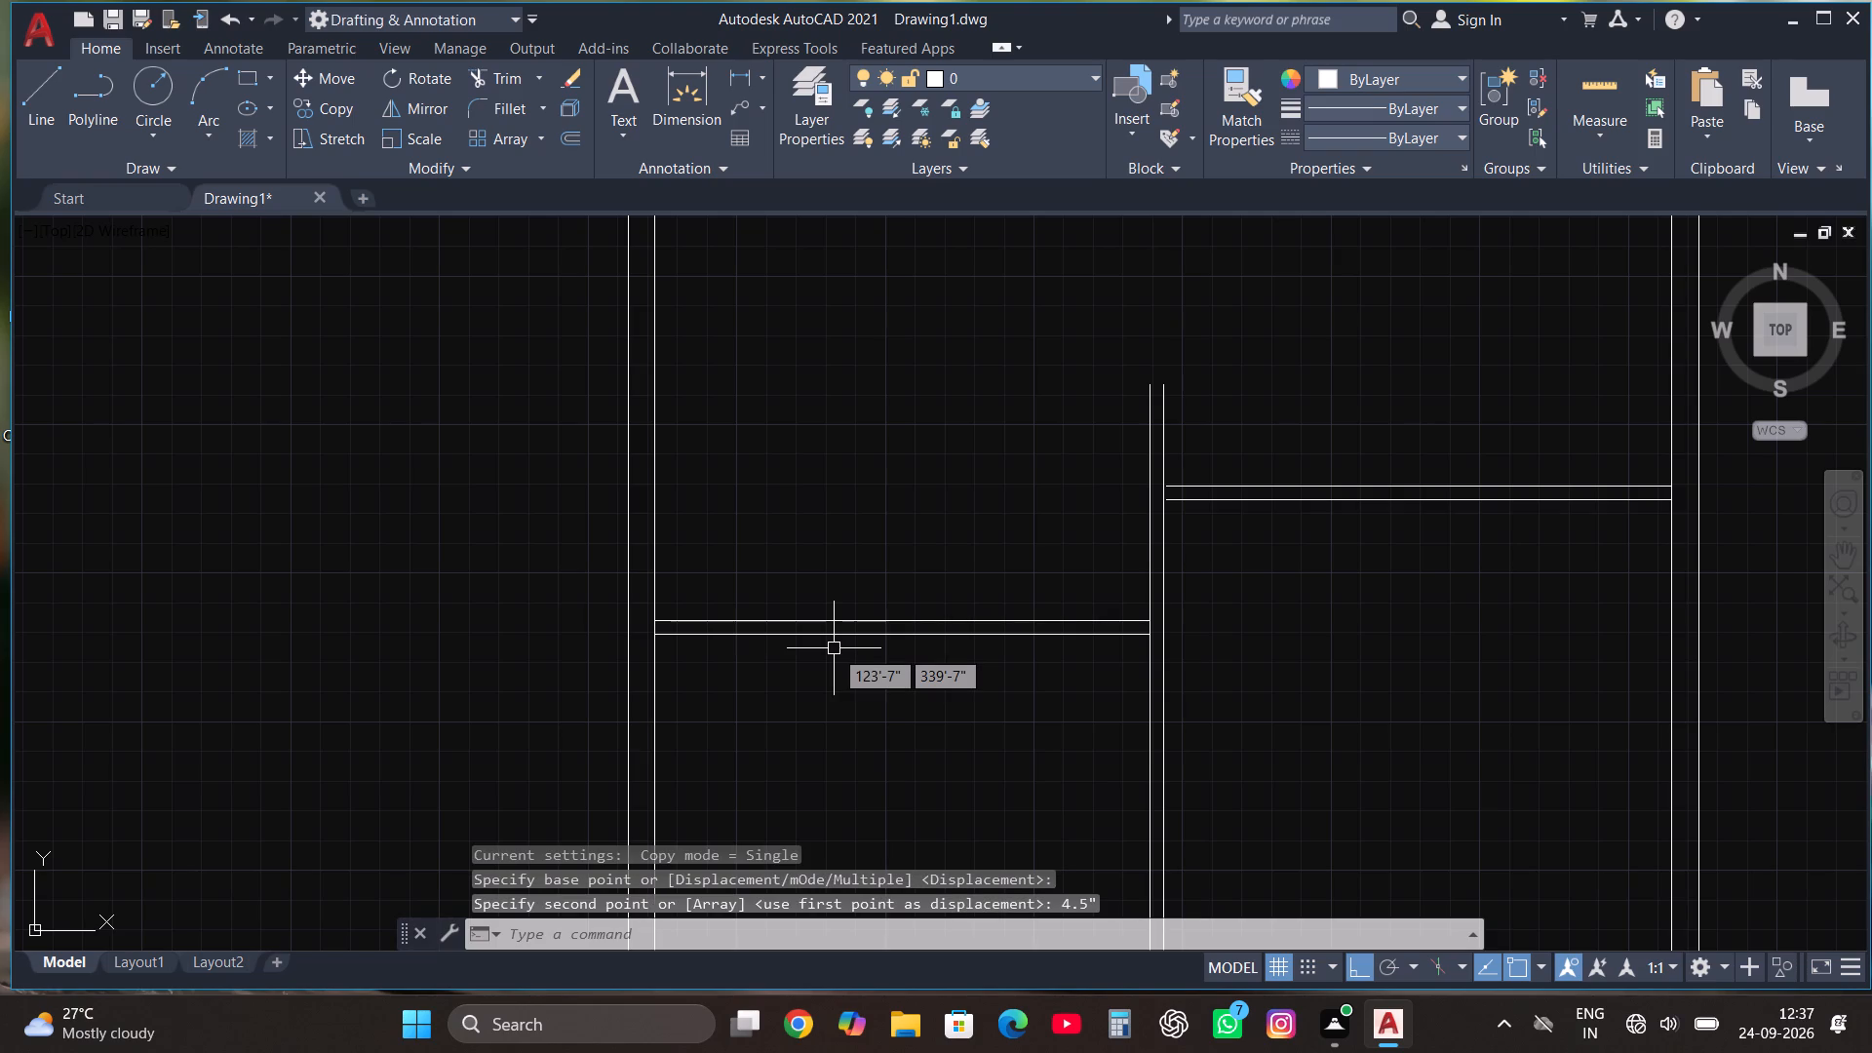
key("Escape")
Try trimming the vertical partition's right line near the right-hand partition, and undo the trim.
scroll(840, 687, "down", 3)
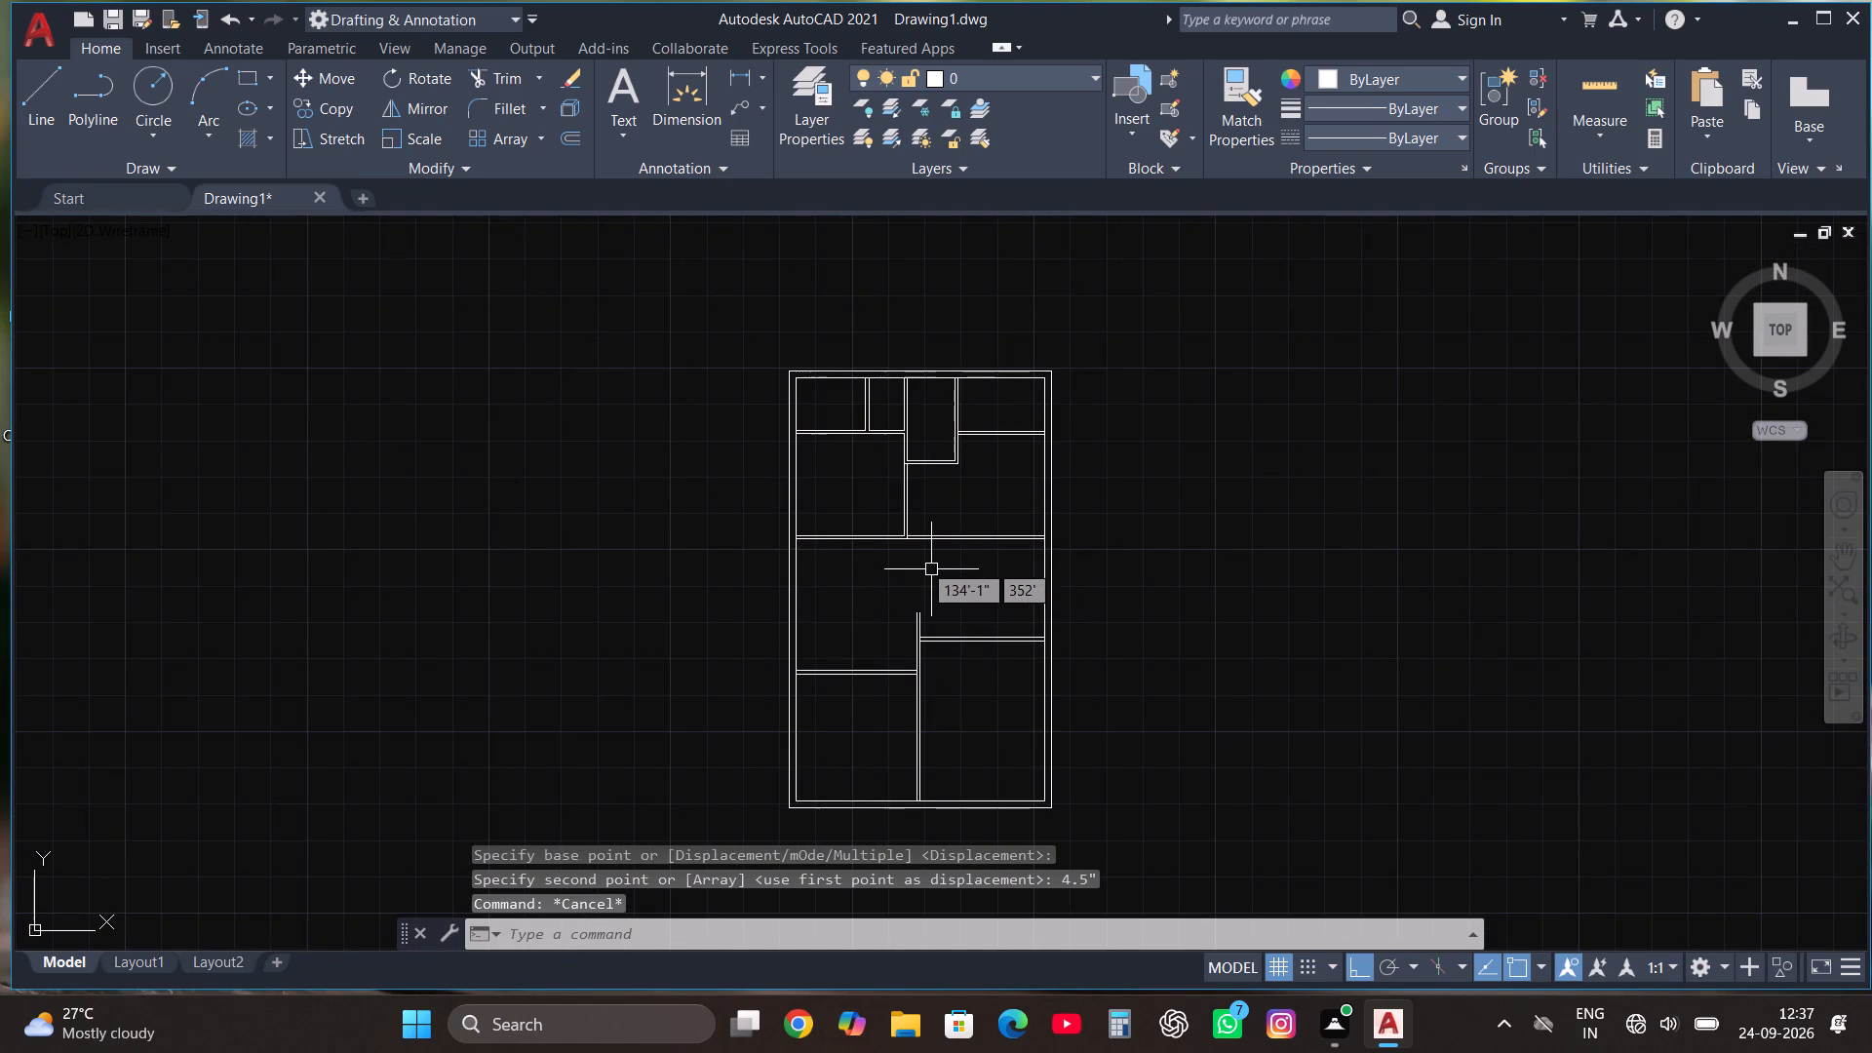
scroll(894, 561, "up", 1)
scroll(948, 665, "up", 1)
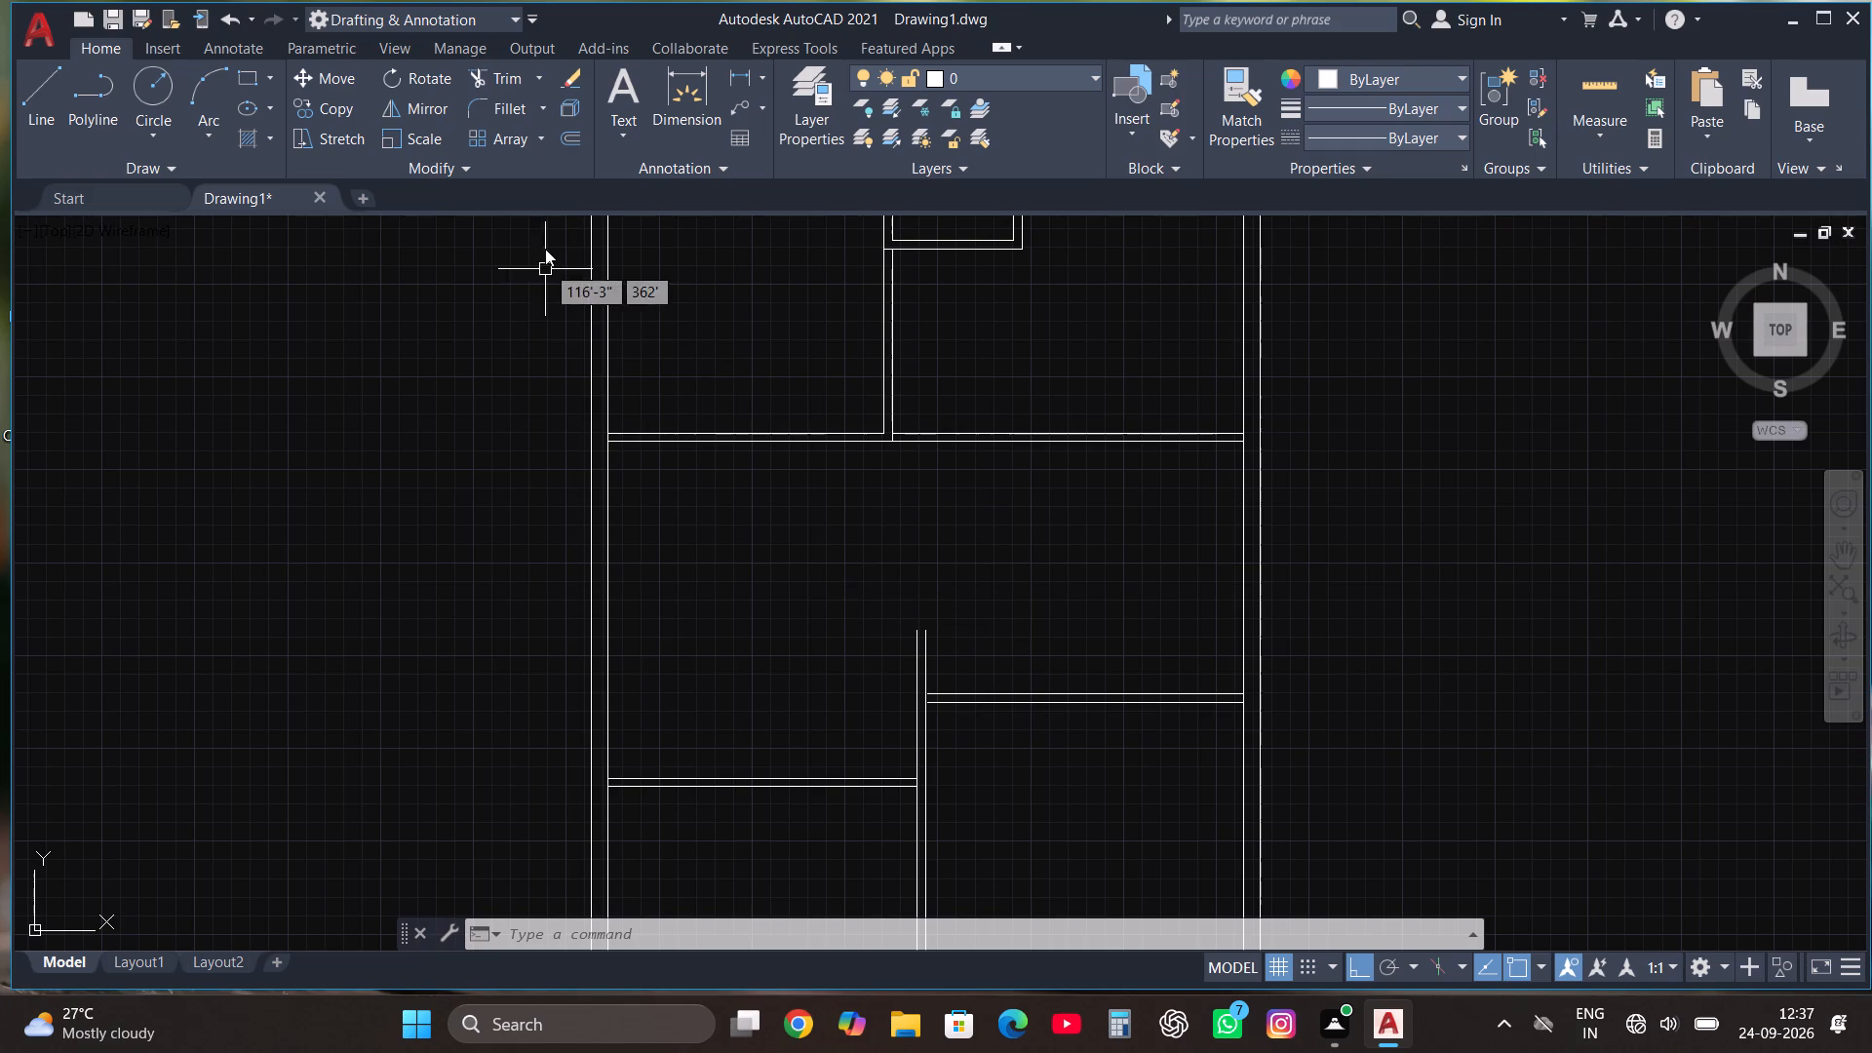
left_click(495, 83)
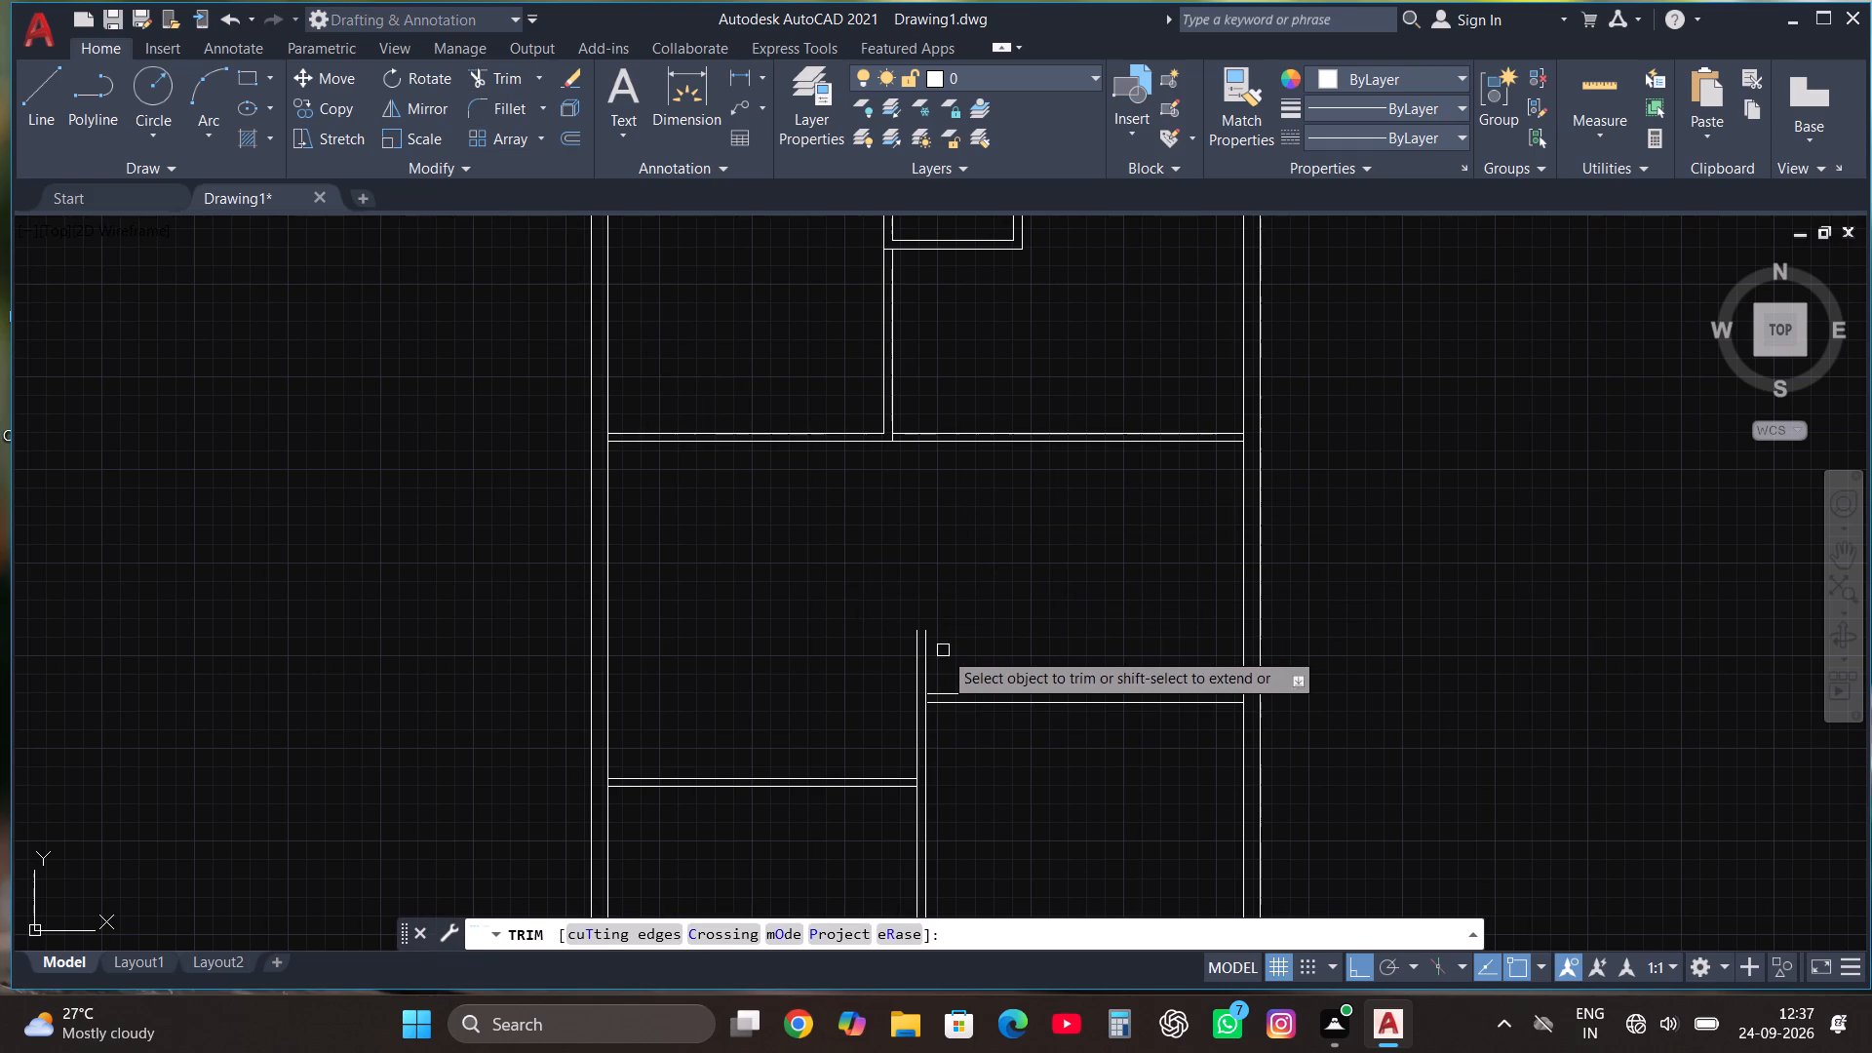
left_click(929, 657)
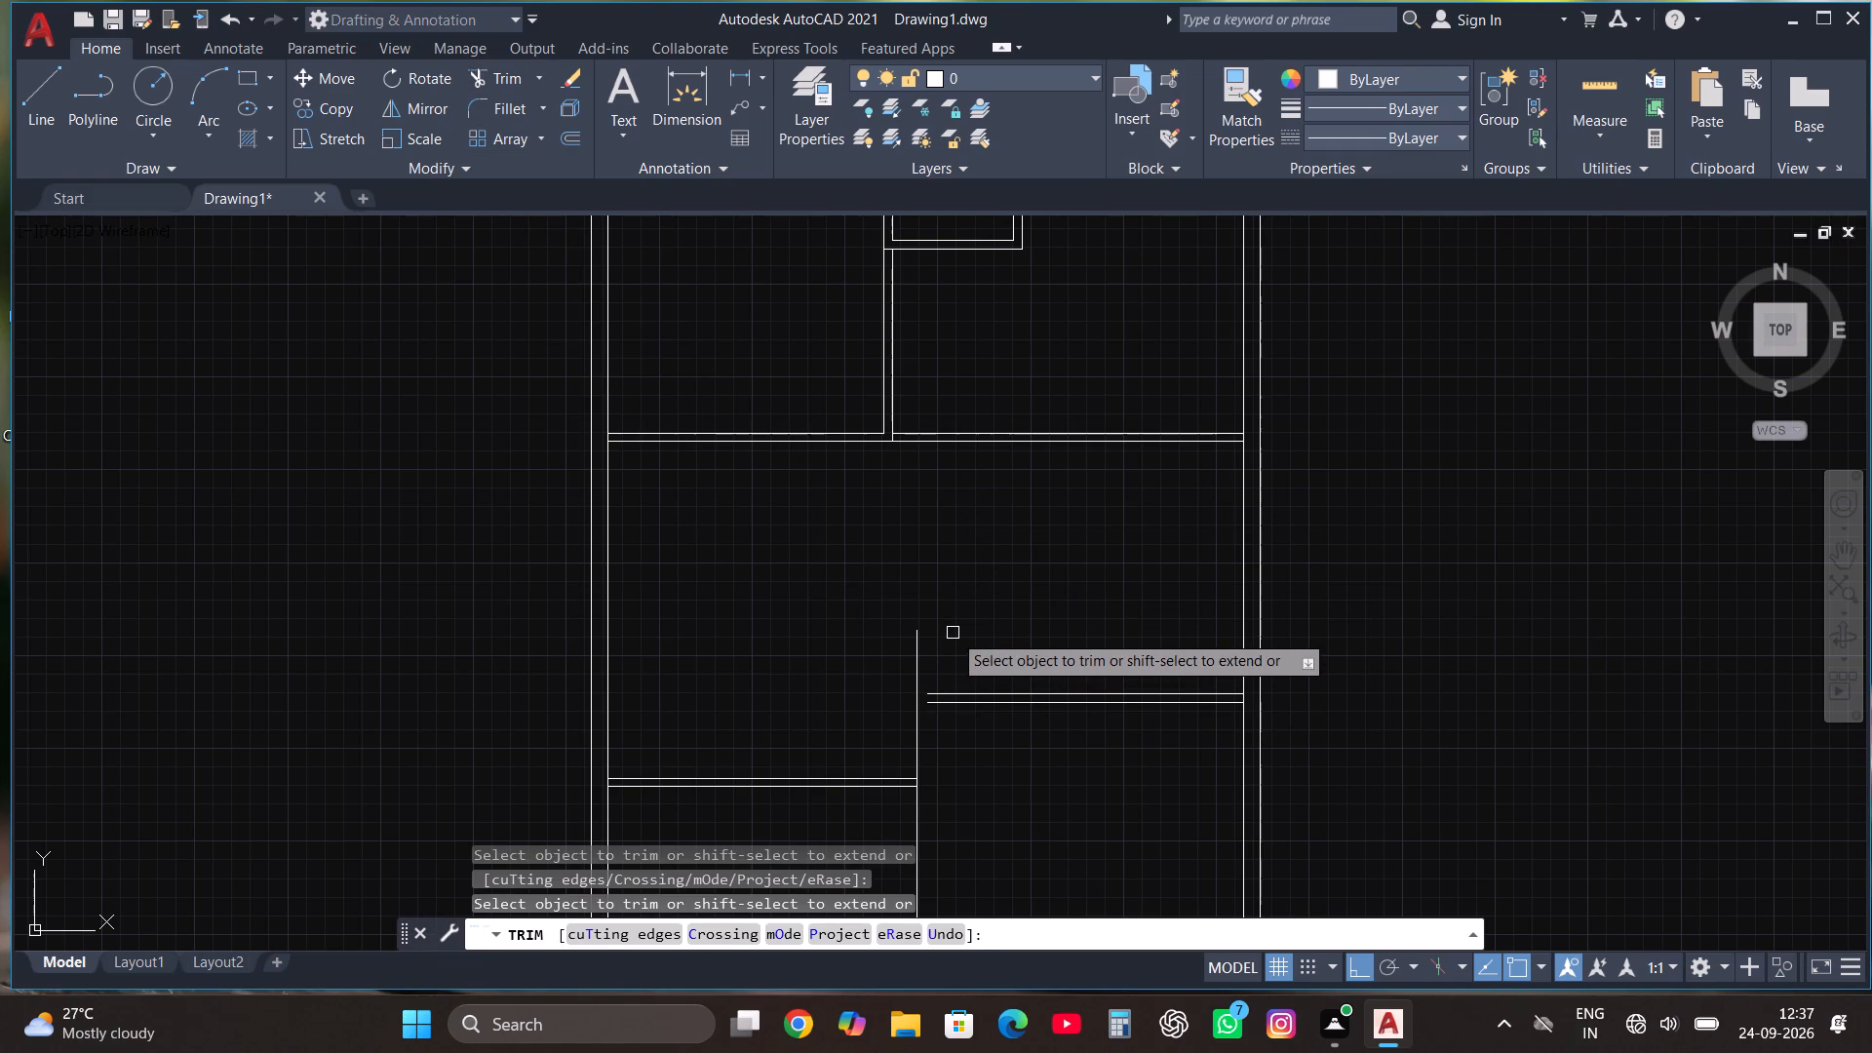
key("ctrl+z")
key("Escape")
Draw a line from the right-hand partition's lower left end, leftward across the vertical partition and up into the open hall area.
scroll(933, 754, "up", 1)
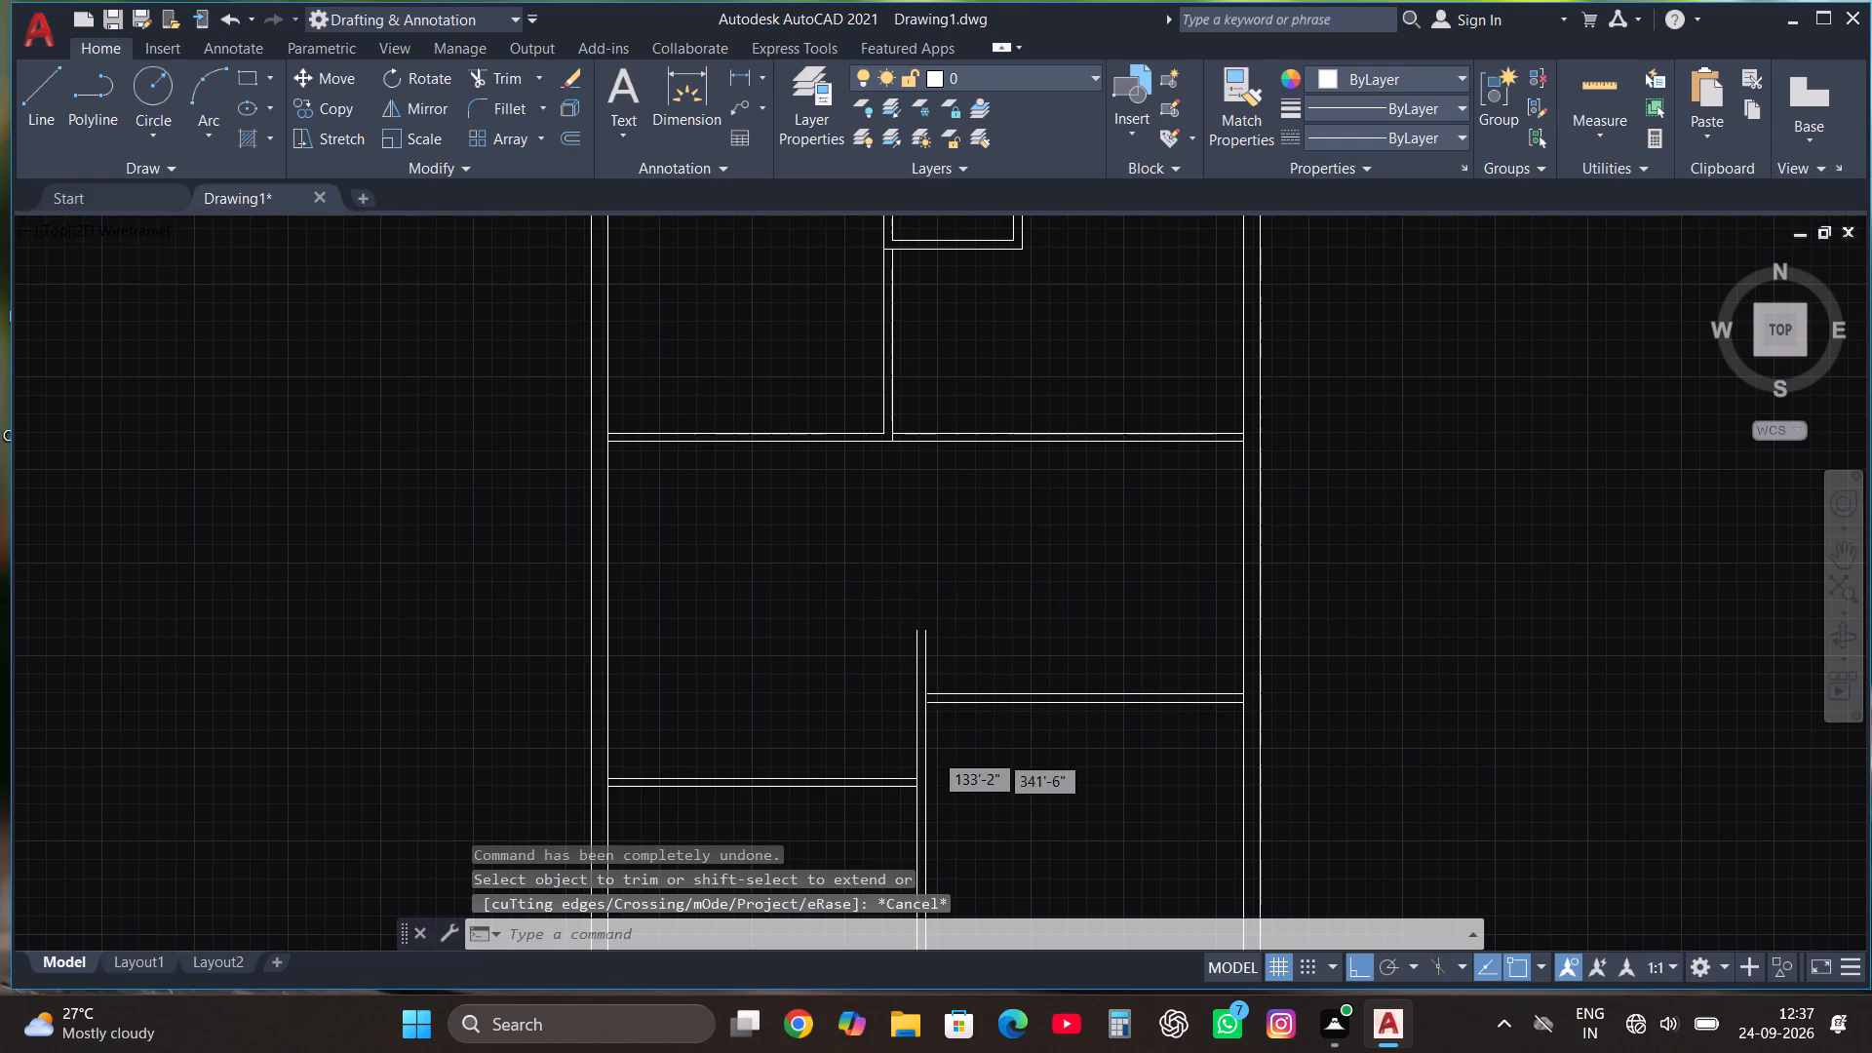
left_click(35, 90)
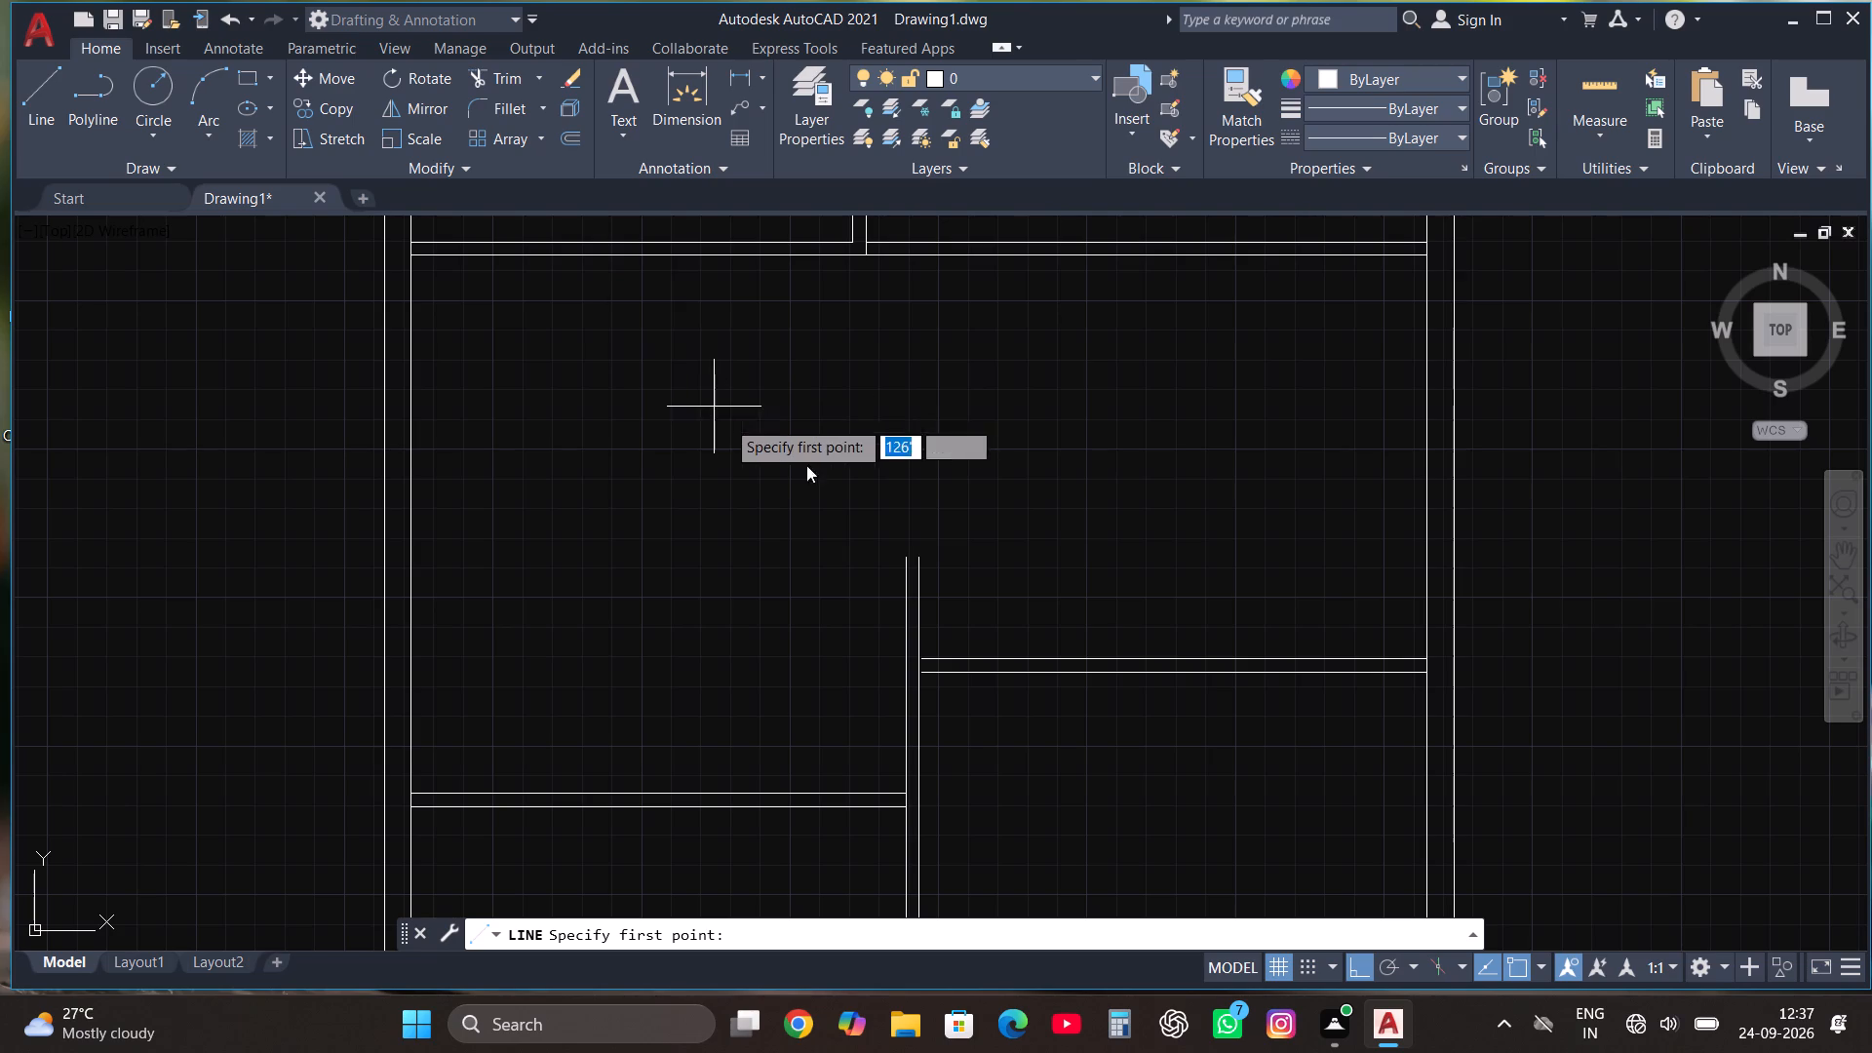
left_click(922, 676)
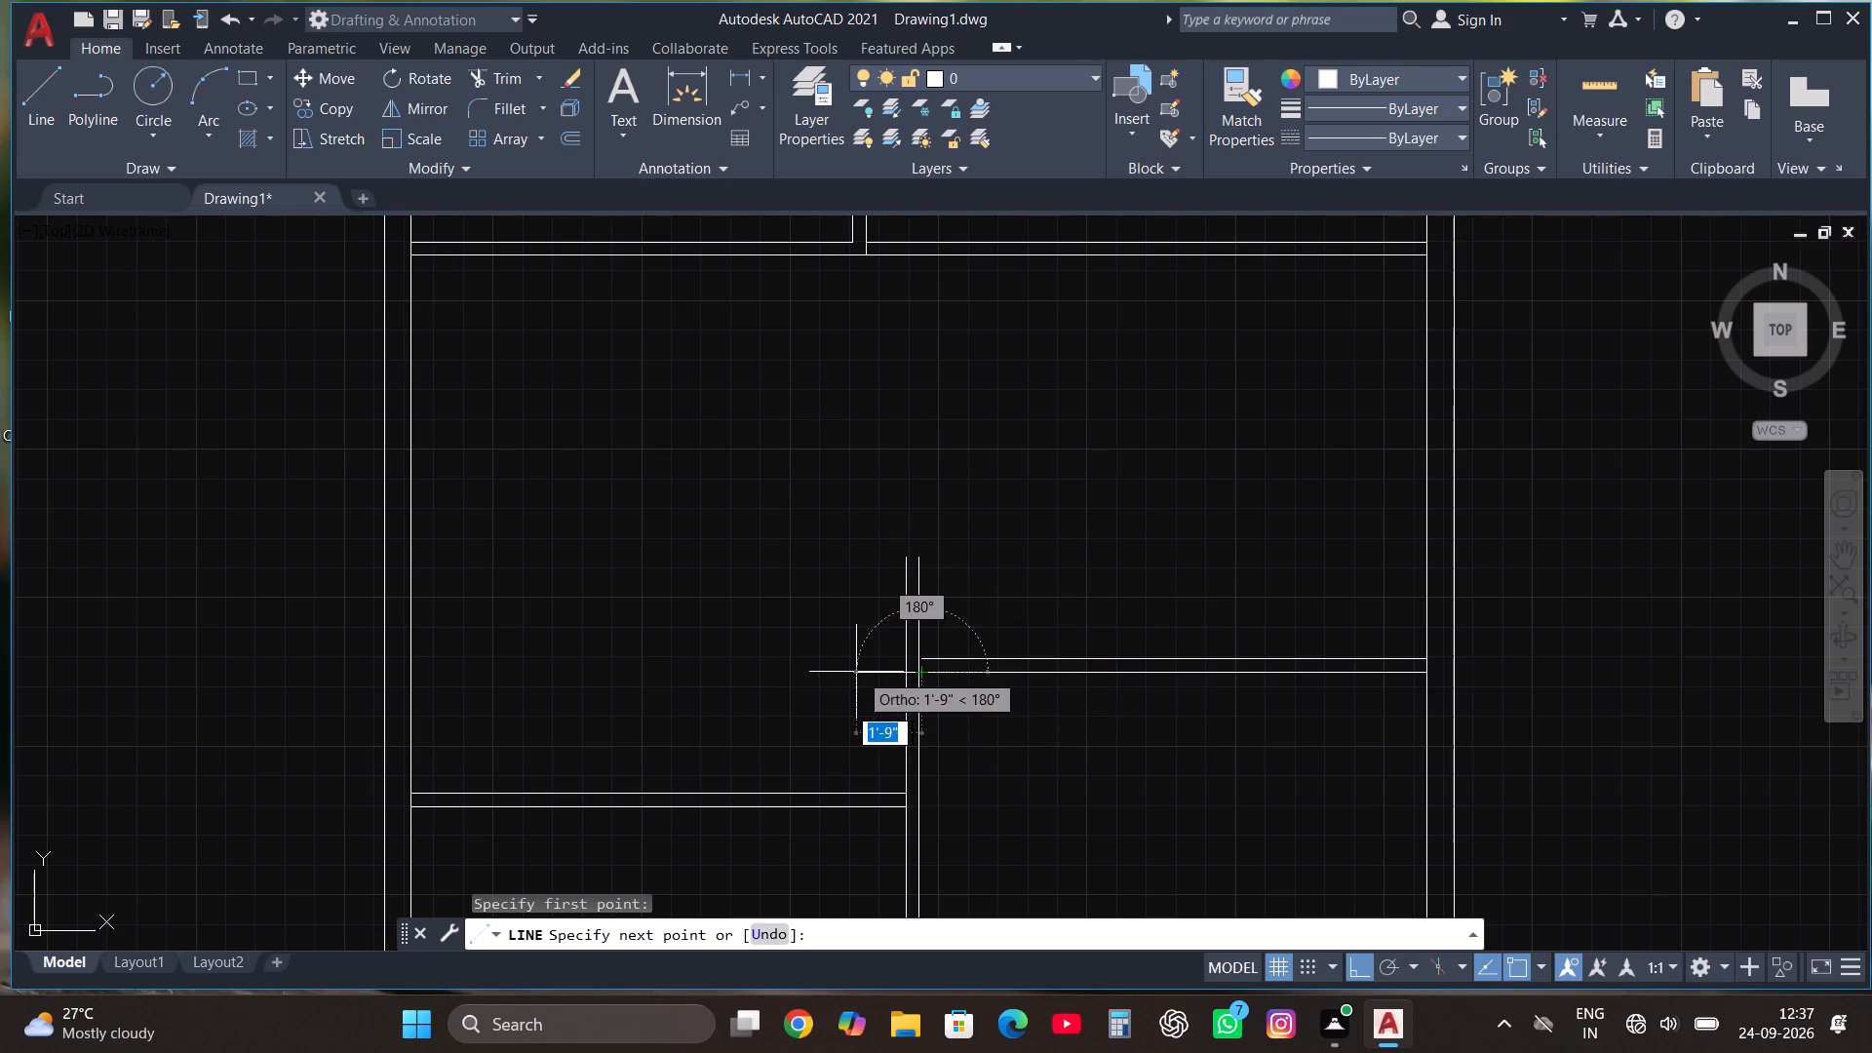
left_click(824, 657)
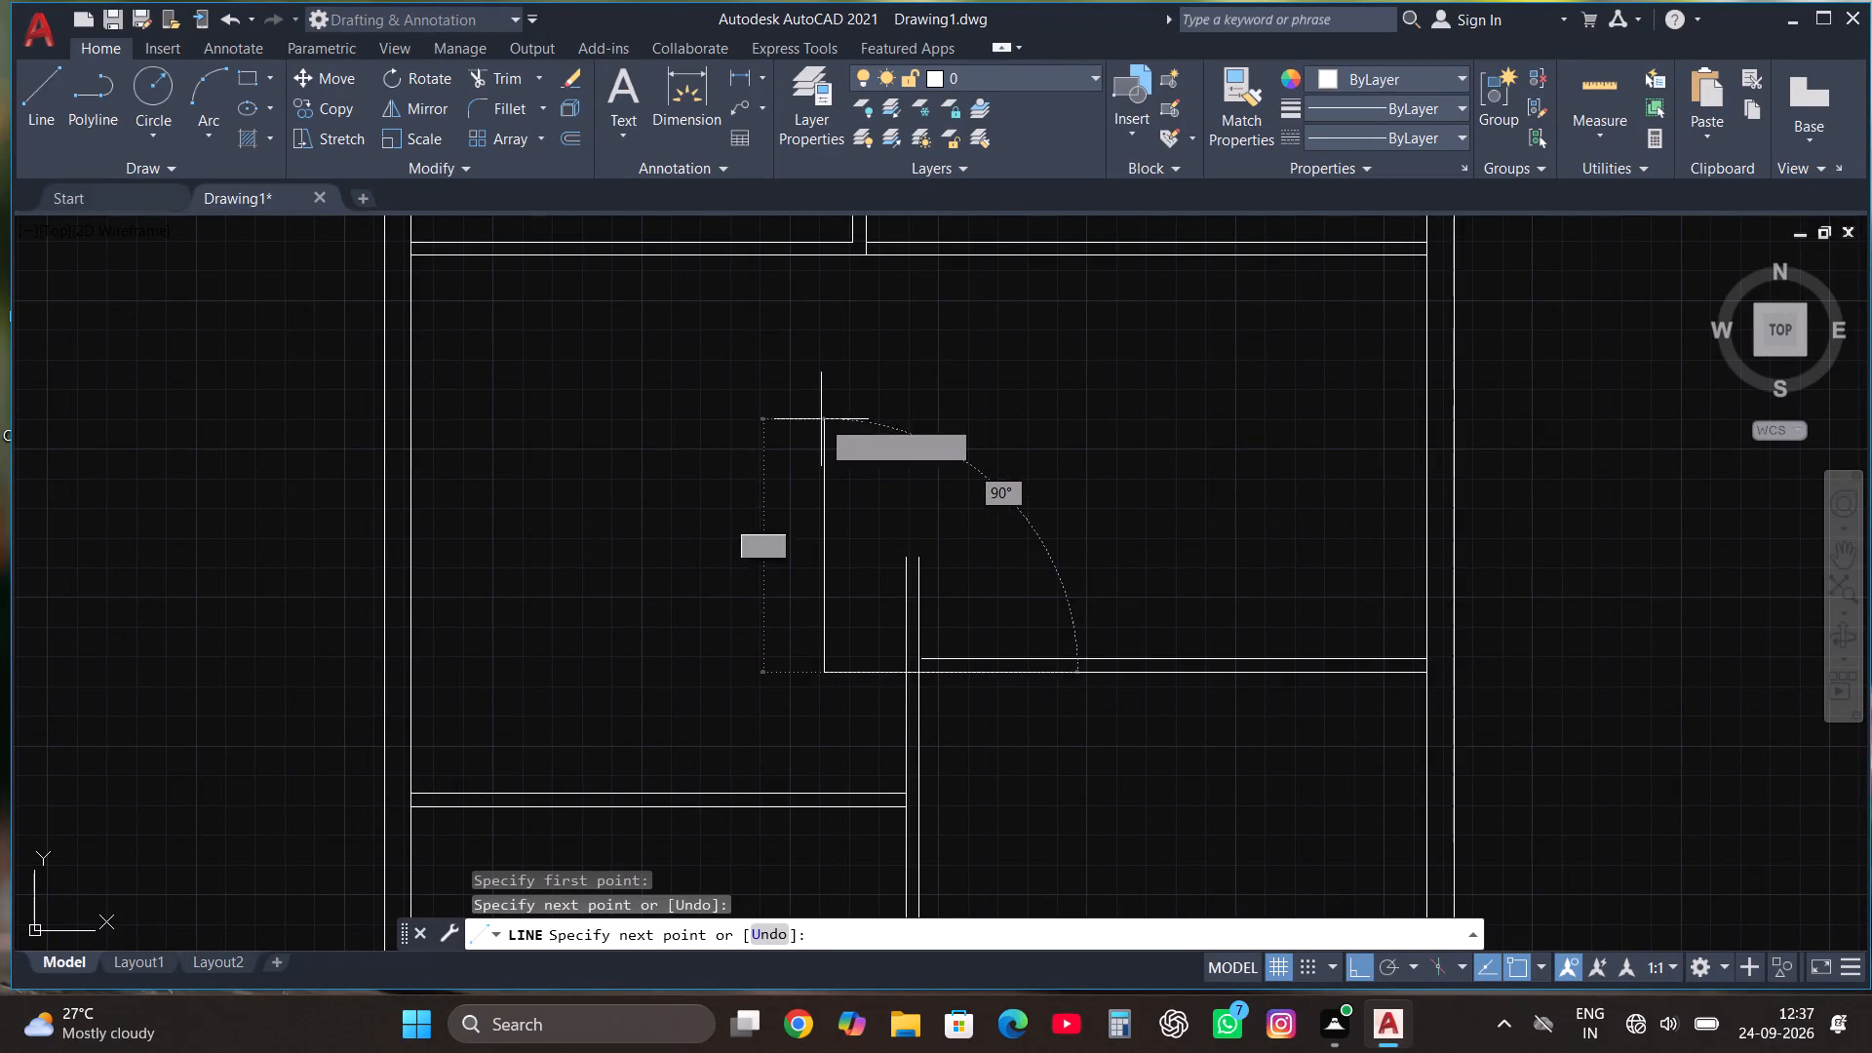
left_click(821, 419)
key("Escape")
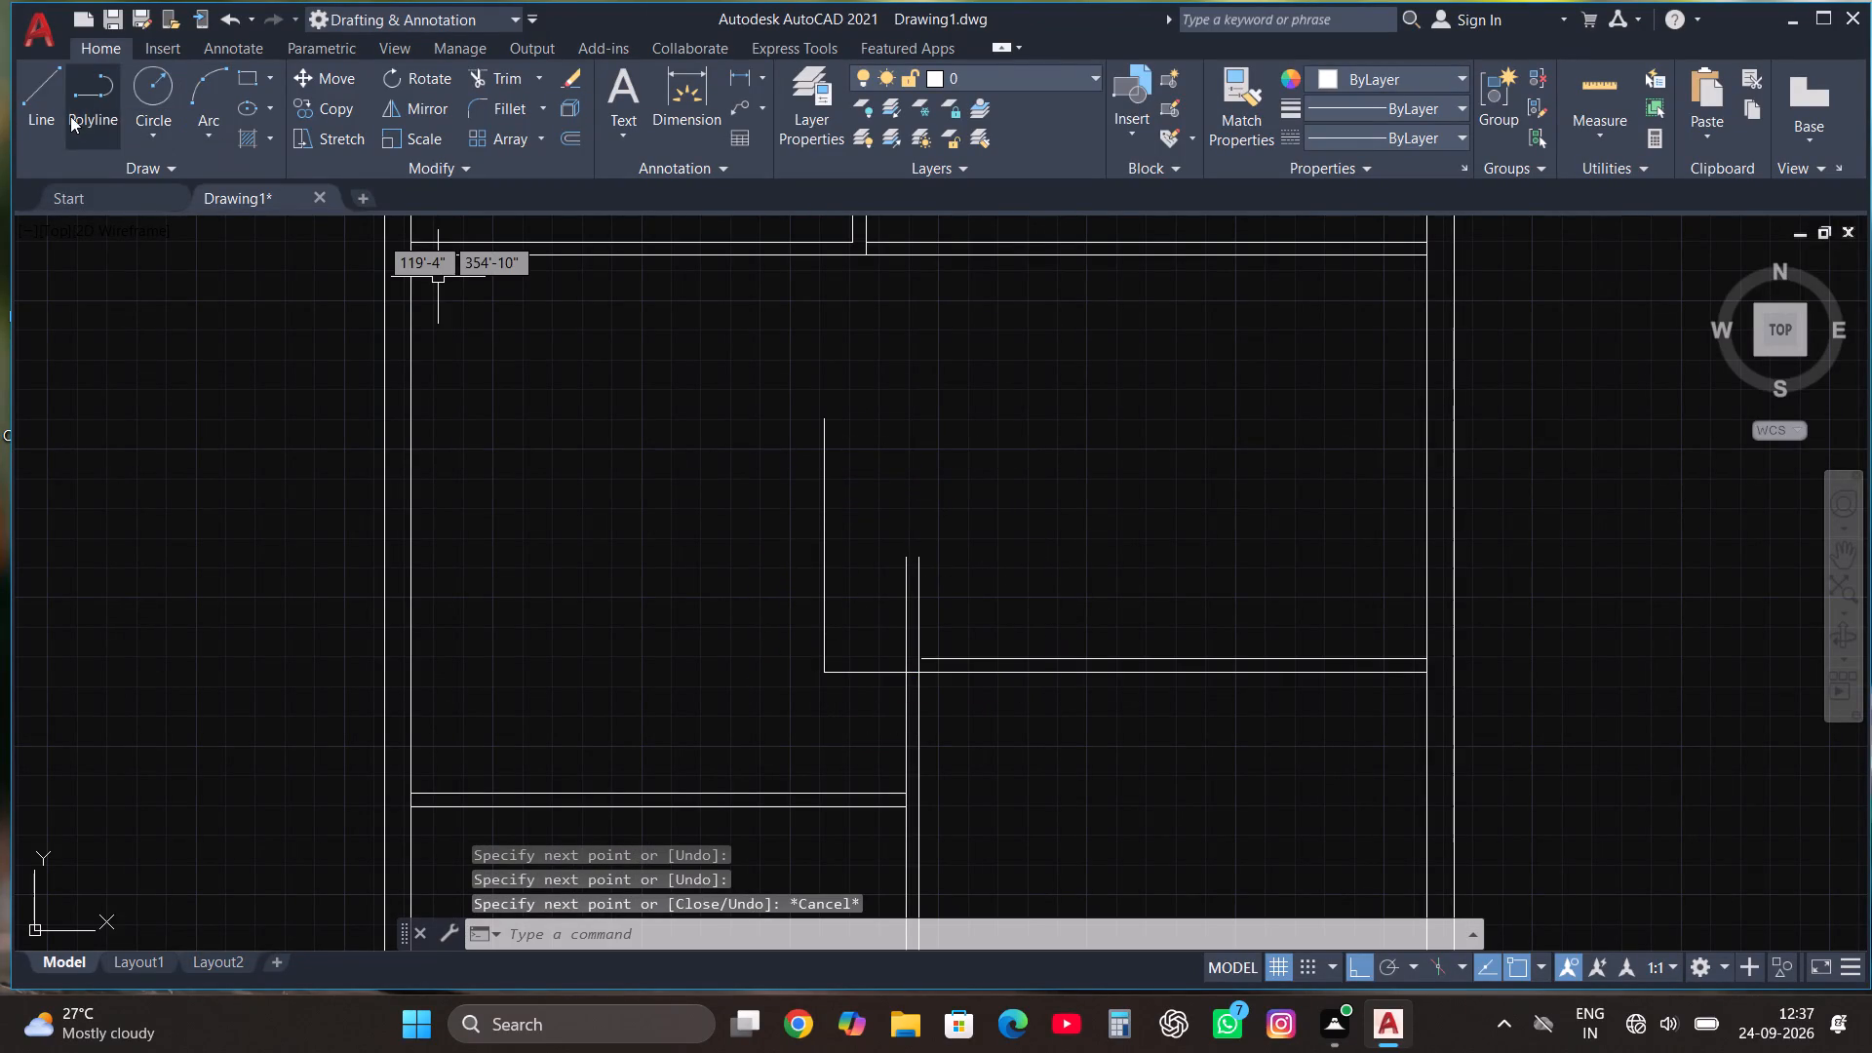
Draw a line extending the right-hand partition's upper line leftward, stopping just short of the new vertical line.
left_click(48, 95)
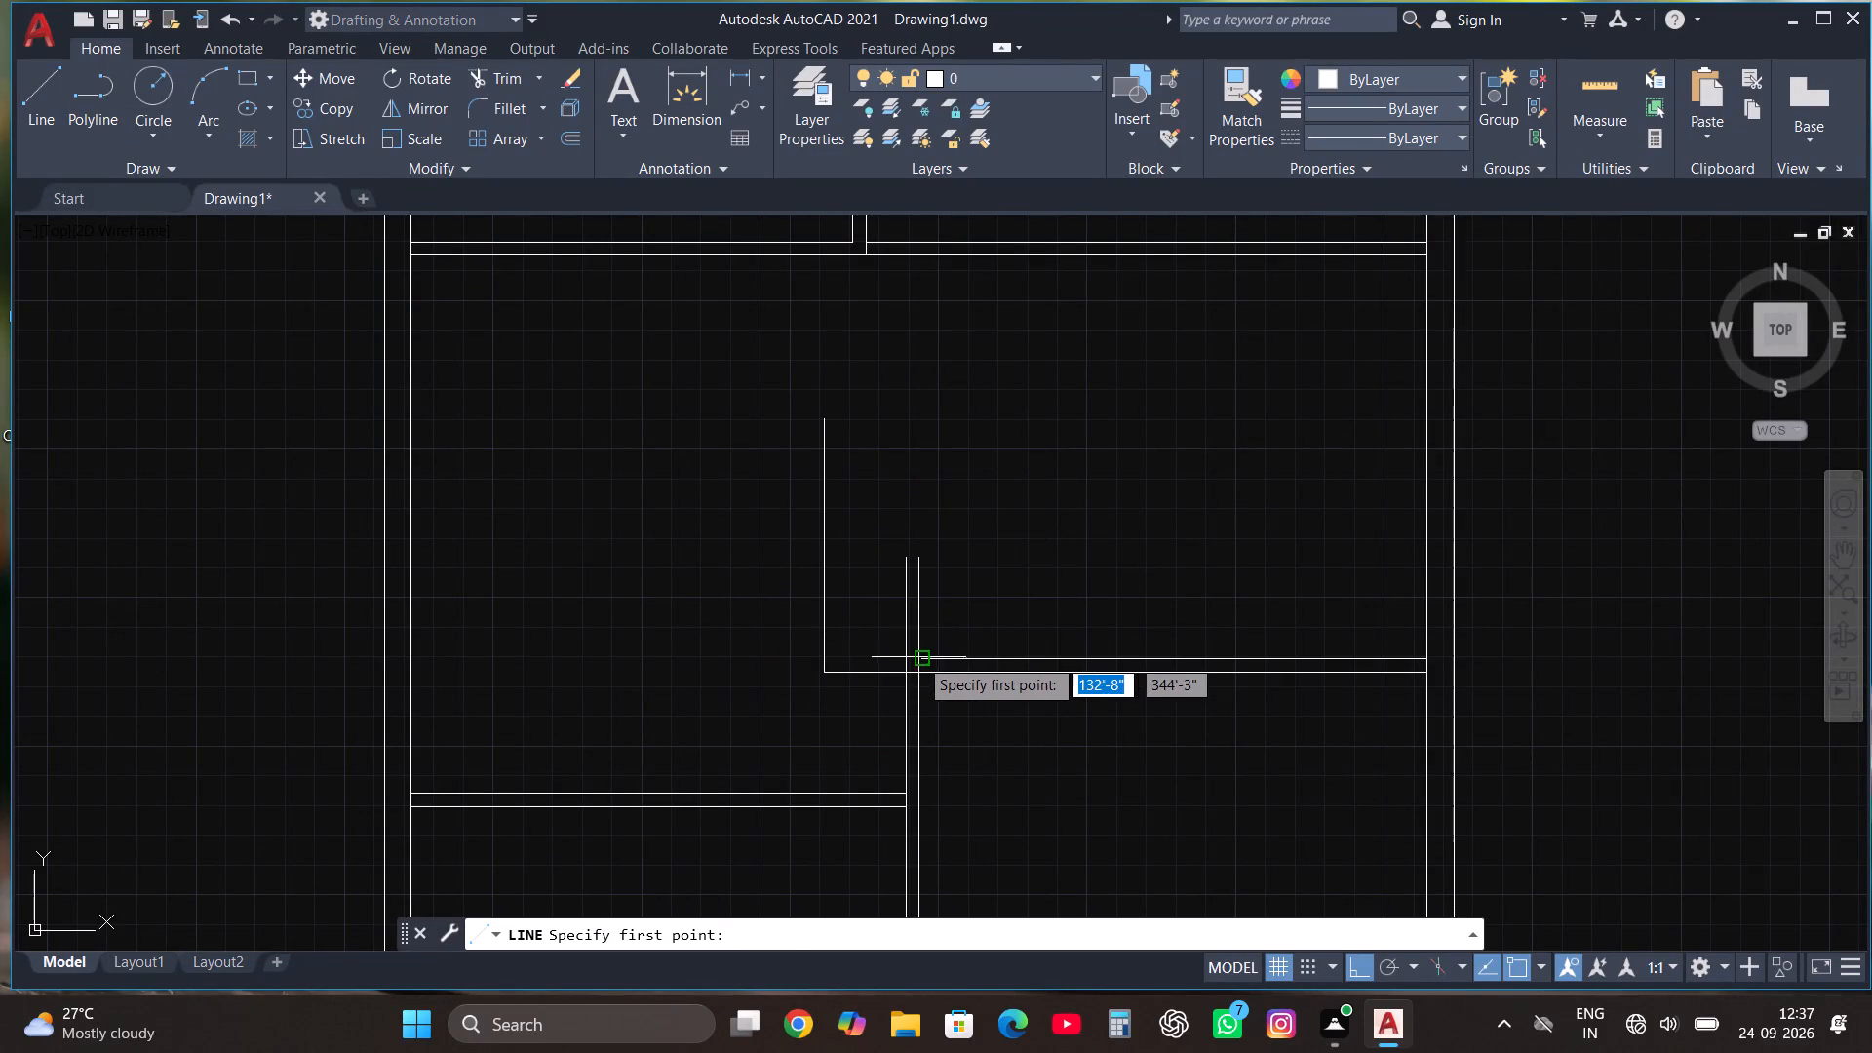
left_click(918, 657)
left_click(840, 651)
key("Escape")
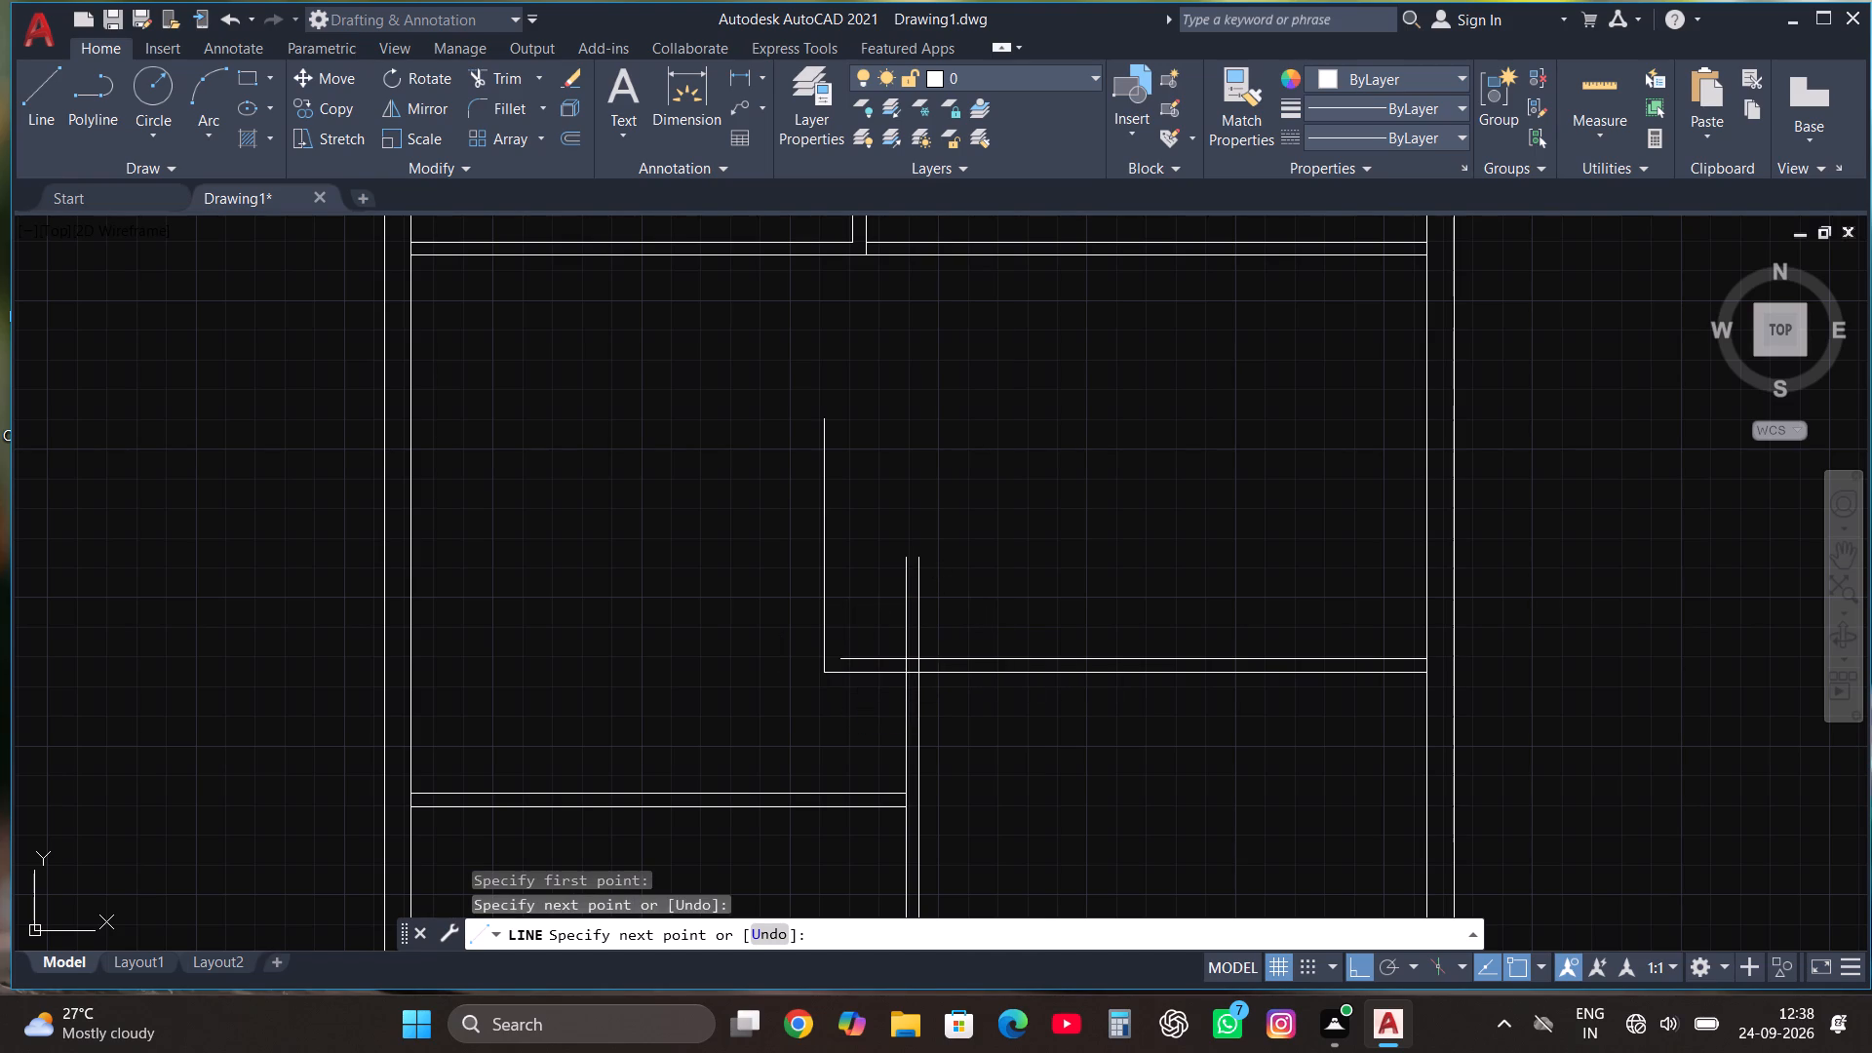
Copy the new vertical line 4.5" to the right to form the partition thickness.
left_click(837, 581)
left_click(790, 504)
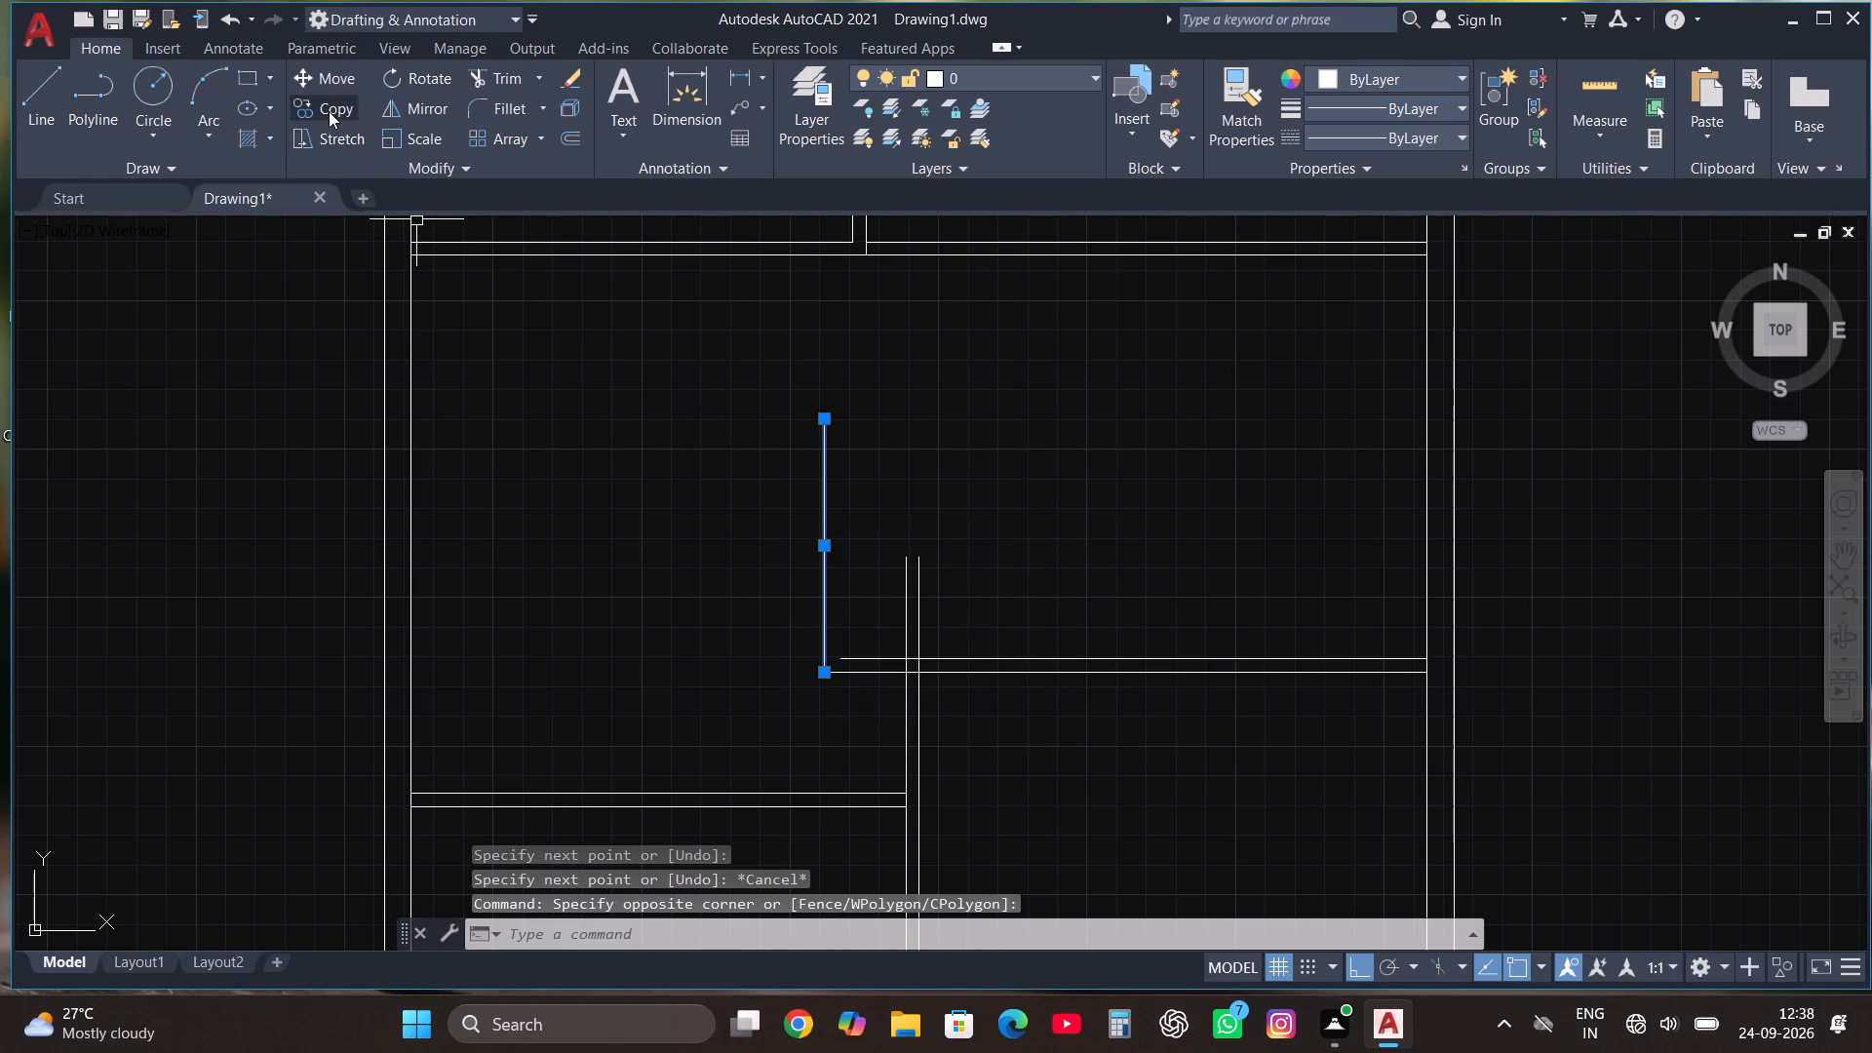
left_click(329, 111)
left_click(826, 536)
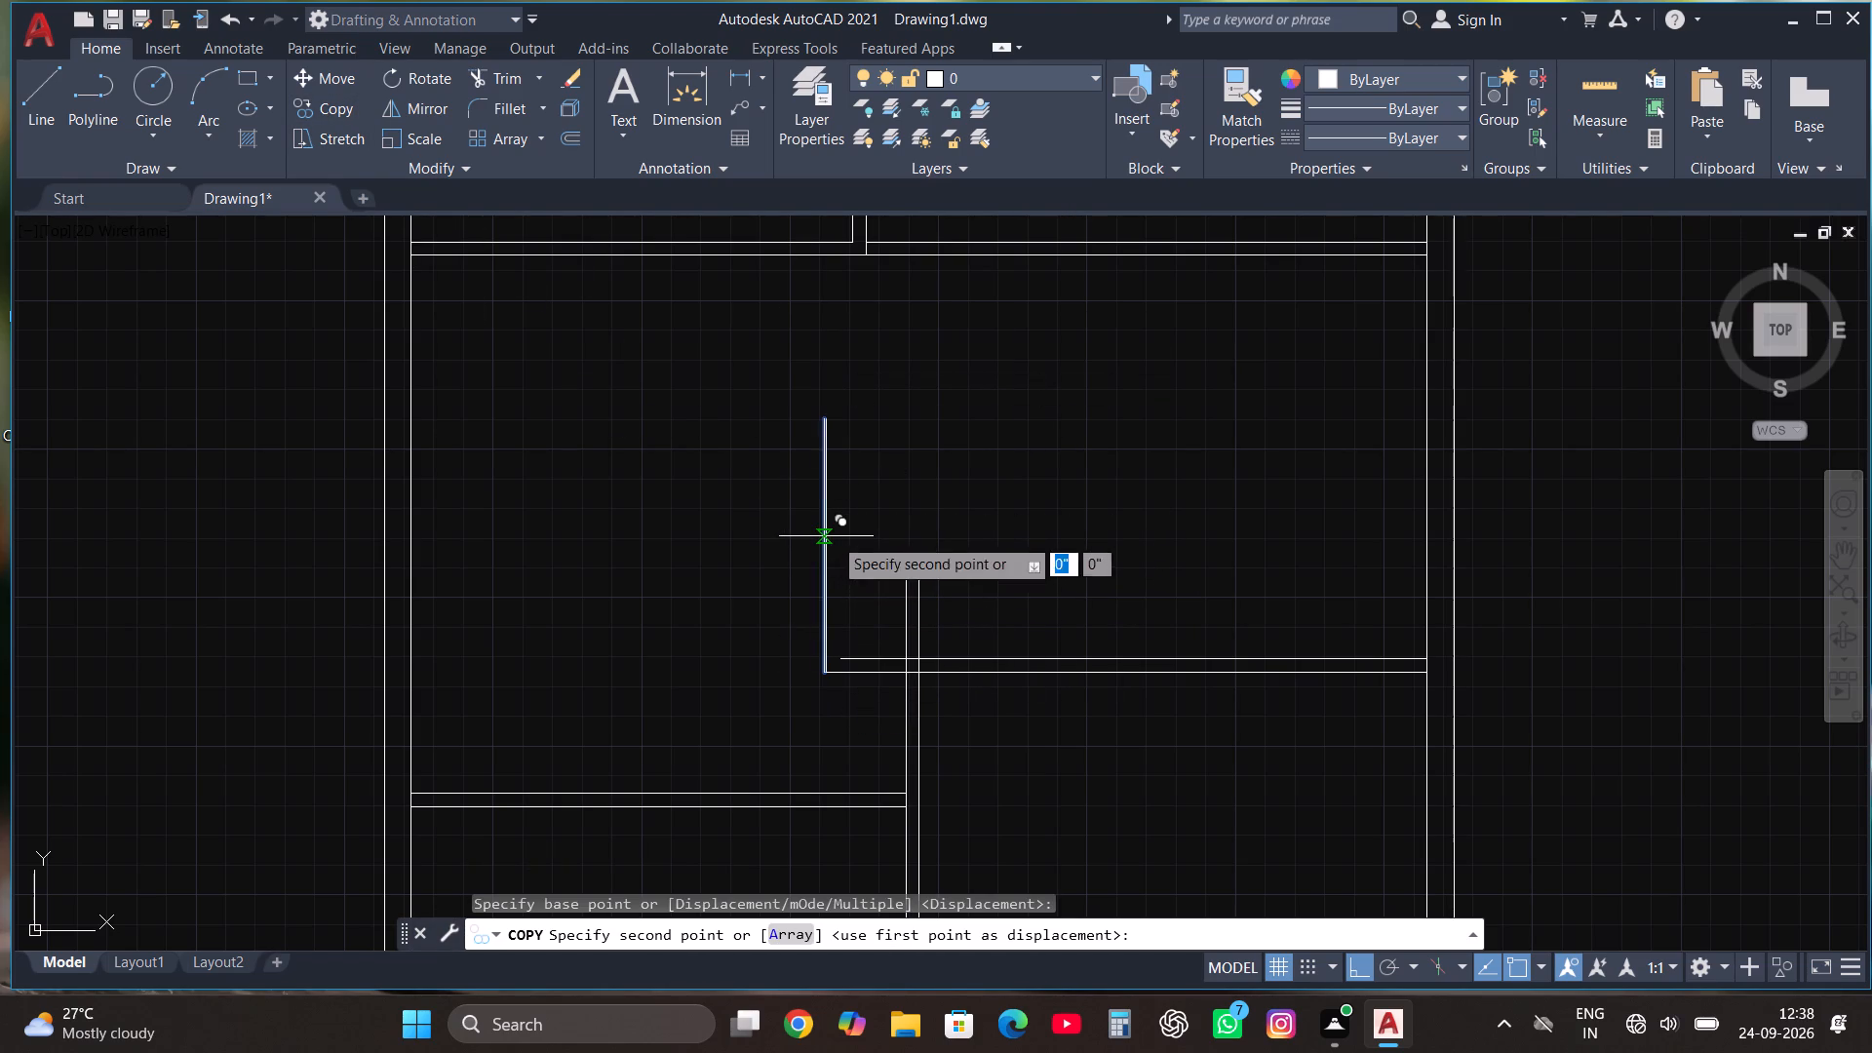
type("4.5\"")
key("Return")
key("Escape")
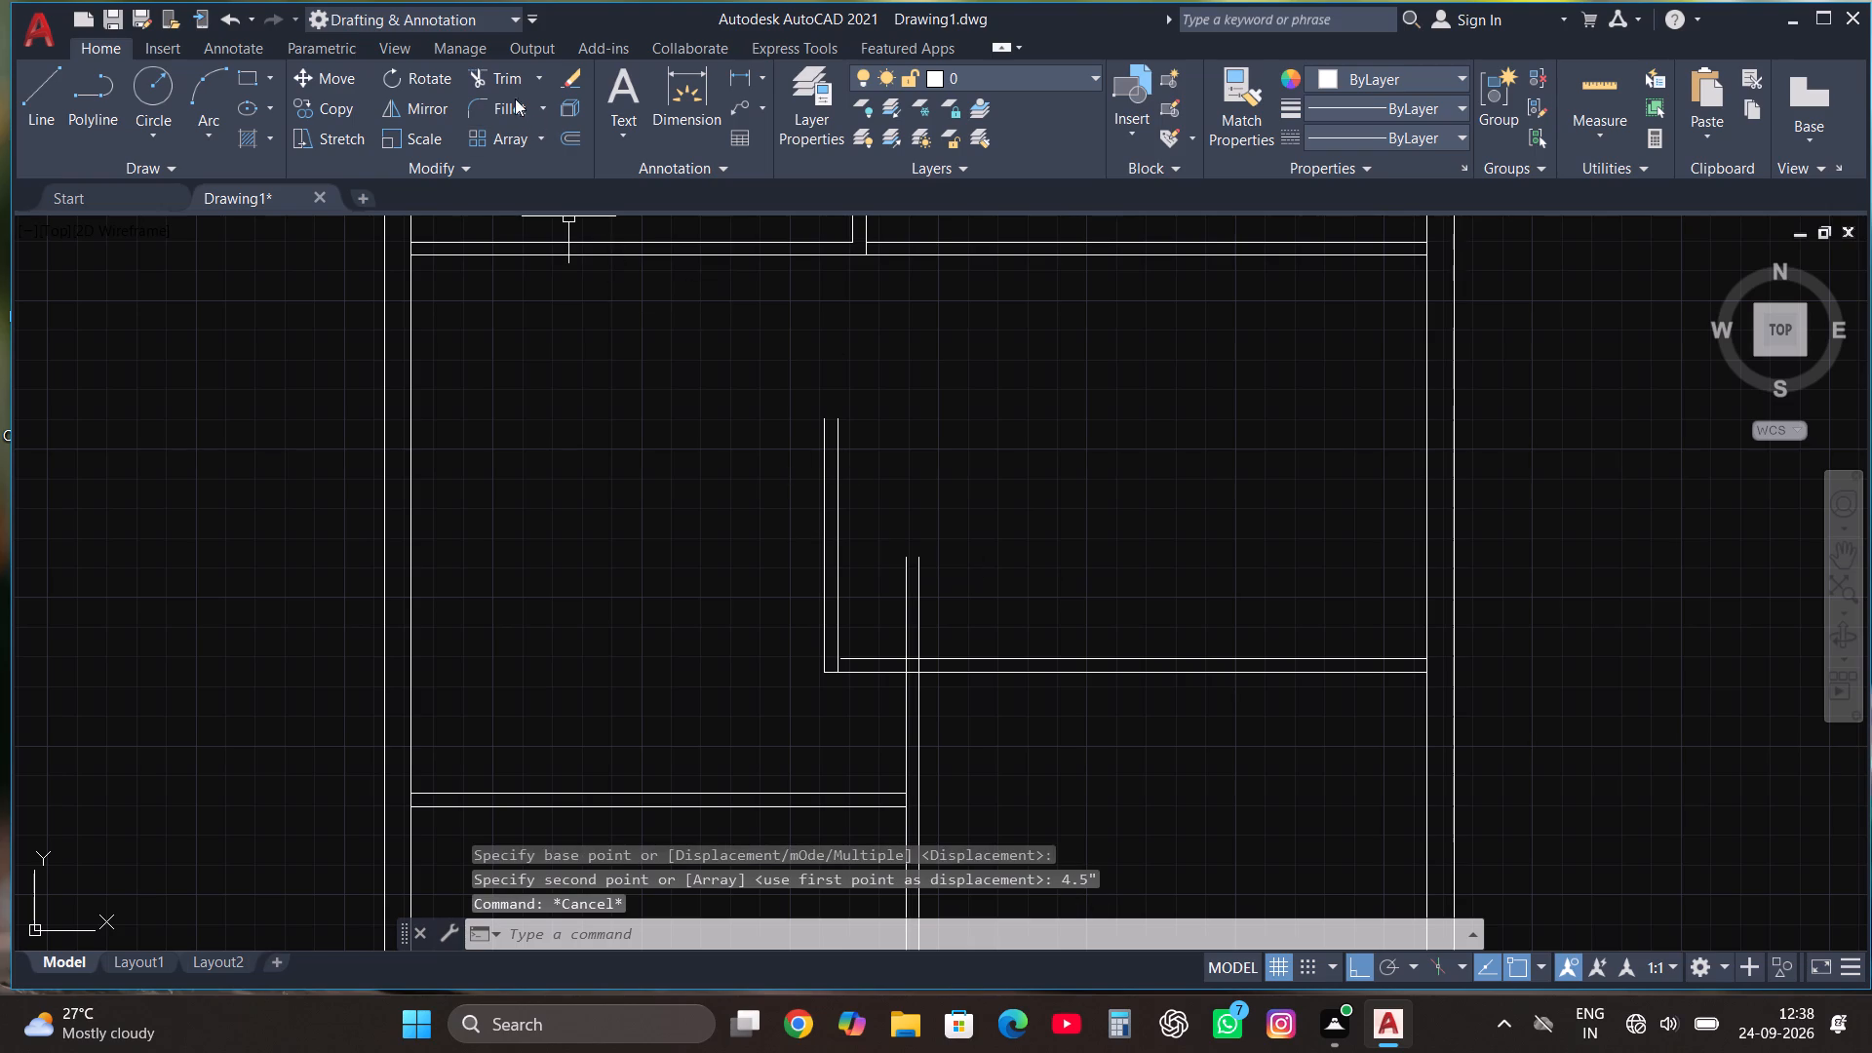
Trim both lines of the long vertical partition where they project above the extended horizontal partition.
left_click(503, 76)
left_click(875, 606)
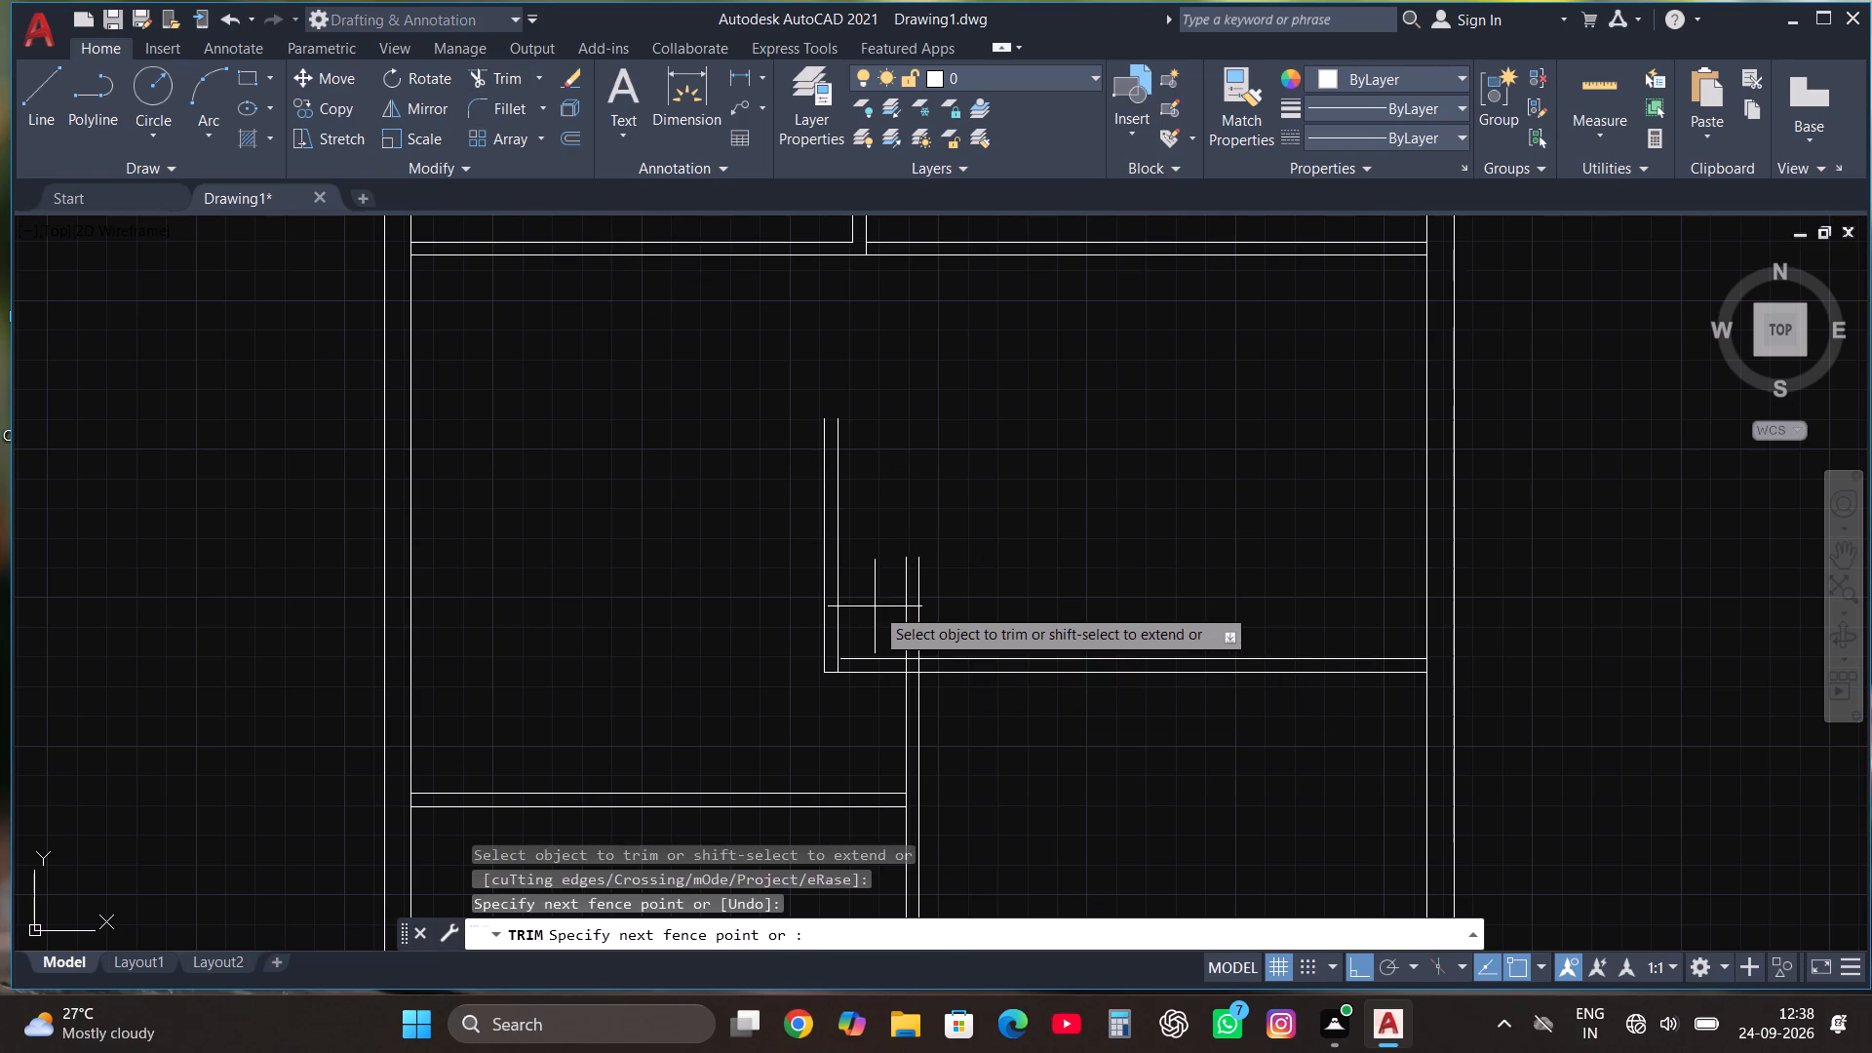
left_click(1006, 608)
scroll(857, 757, "up", 2)
key("Escape")
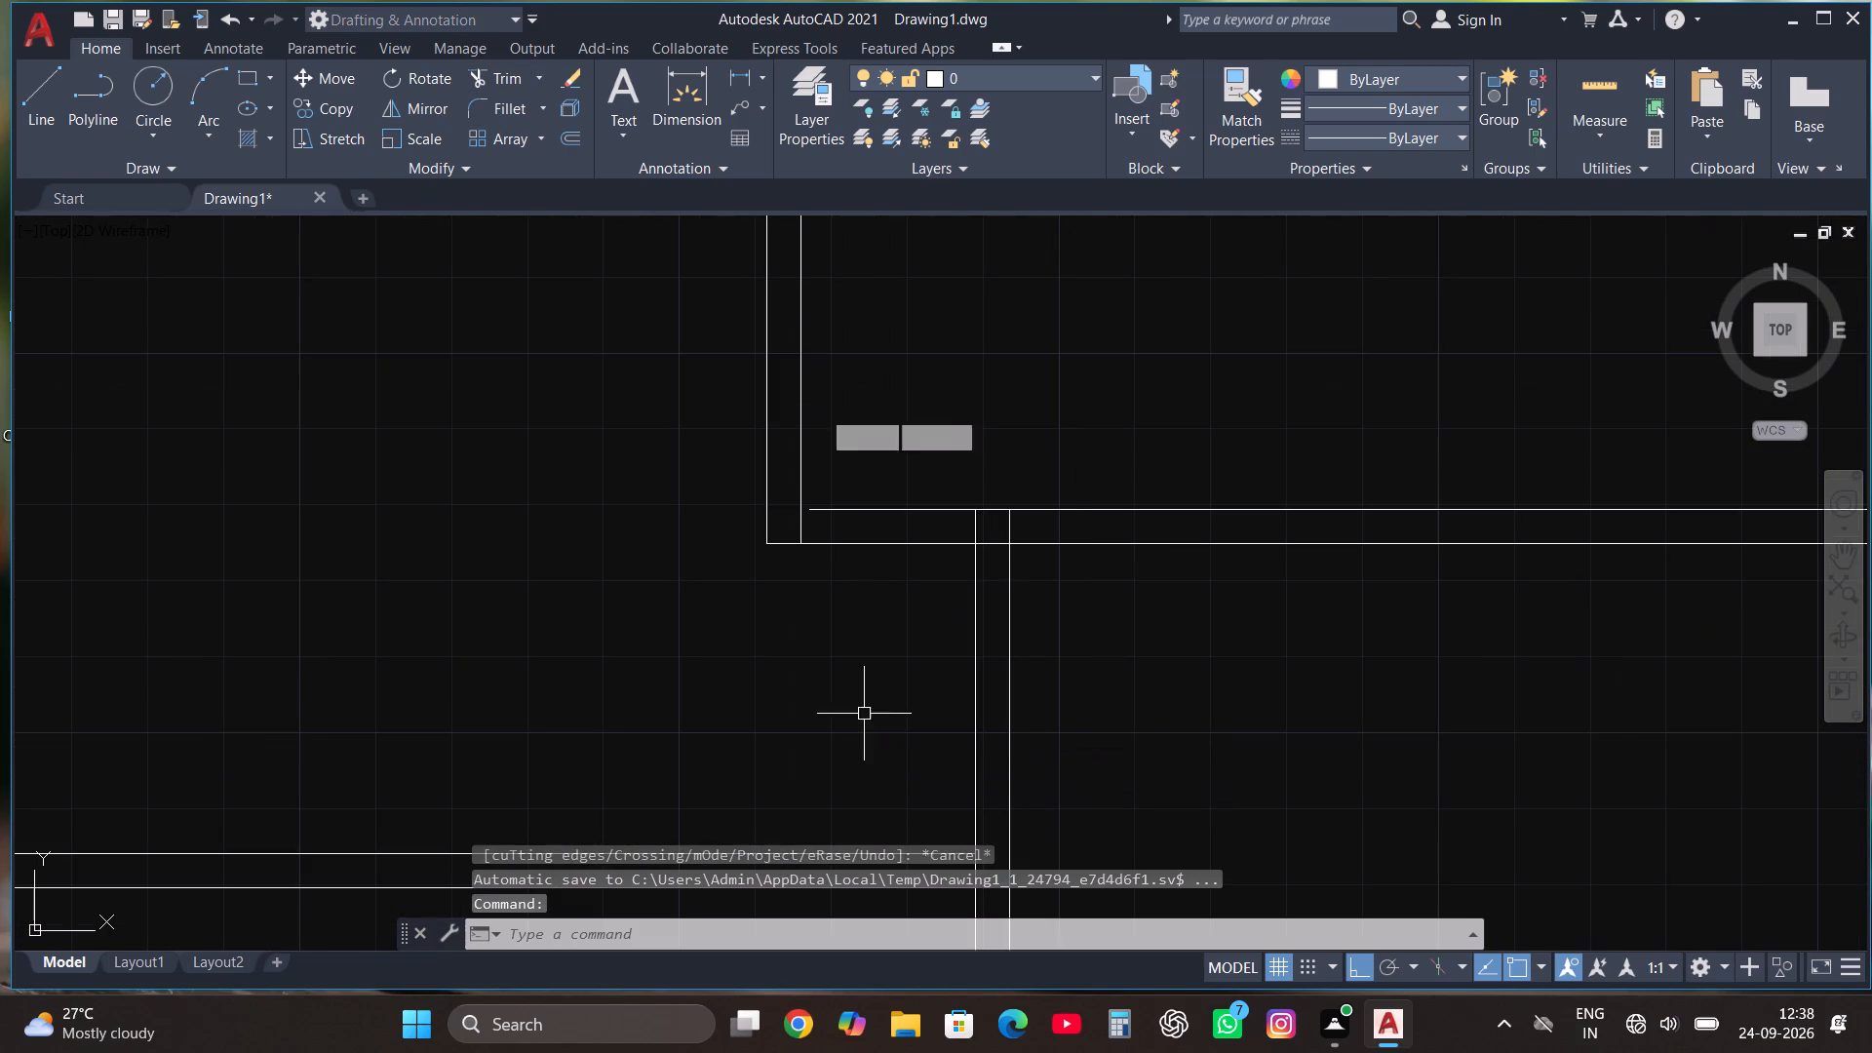
Fillet the copied vertical line and the extended upper horizontal line into a clean inner corner.
left_click(503, 104)
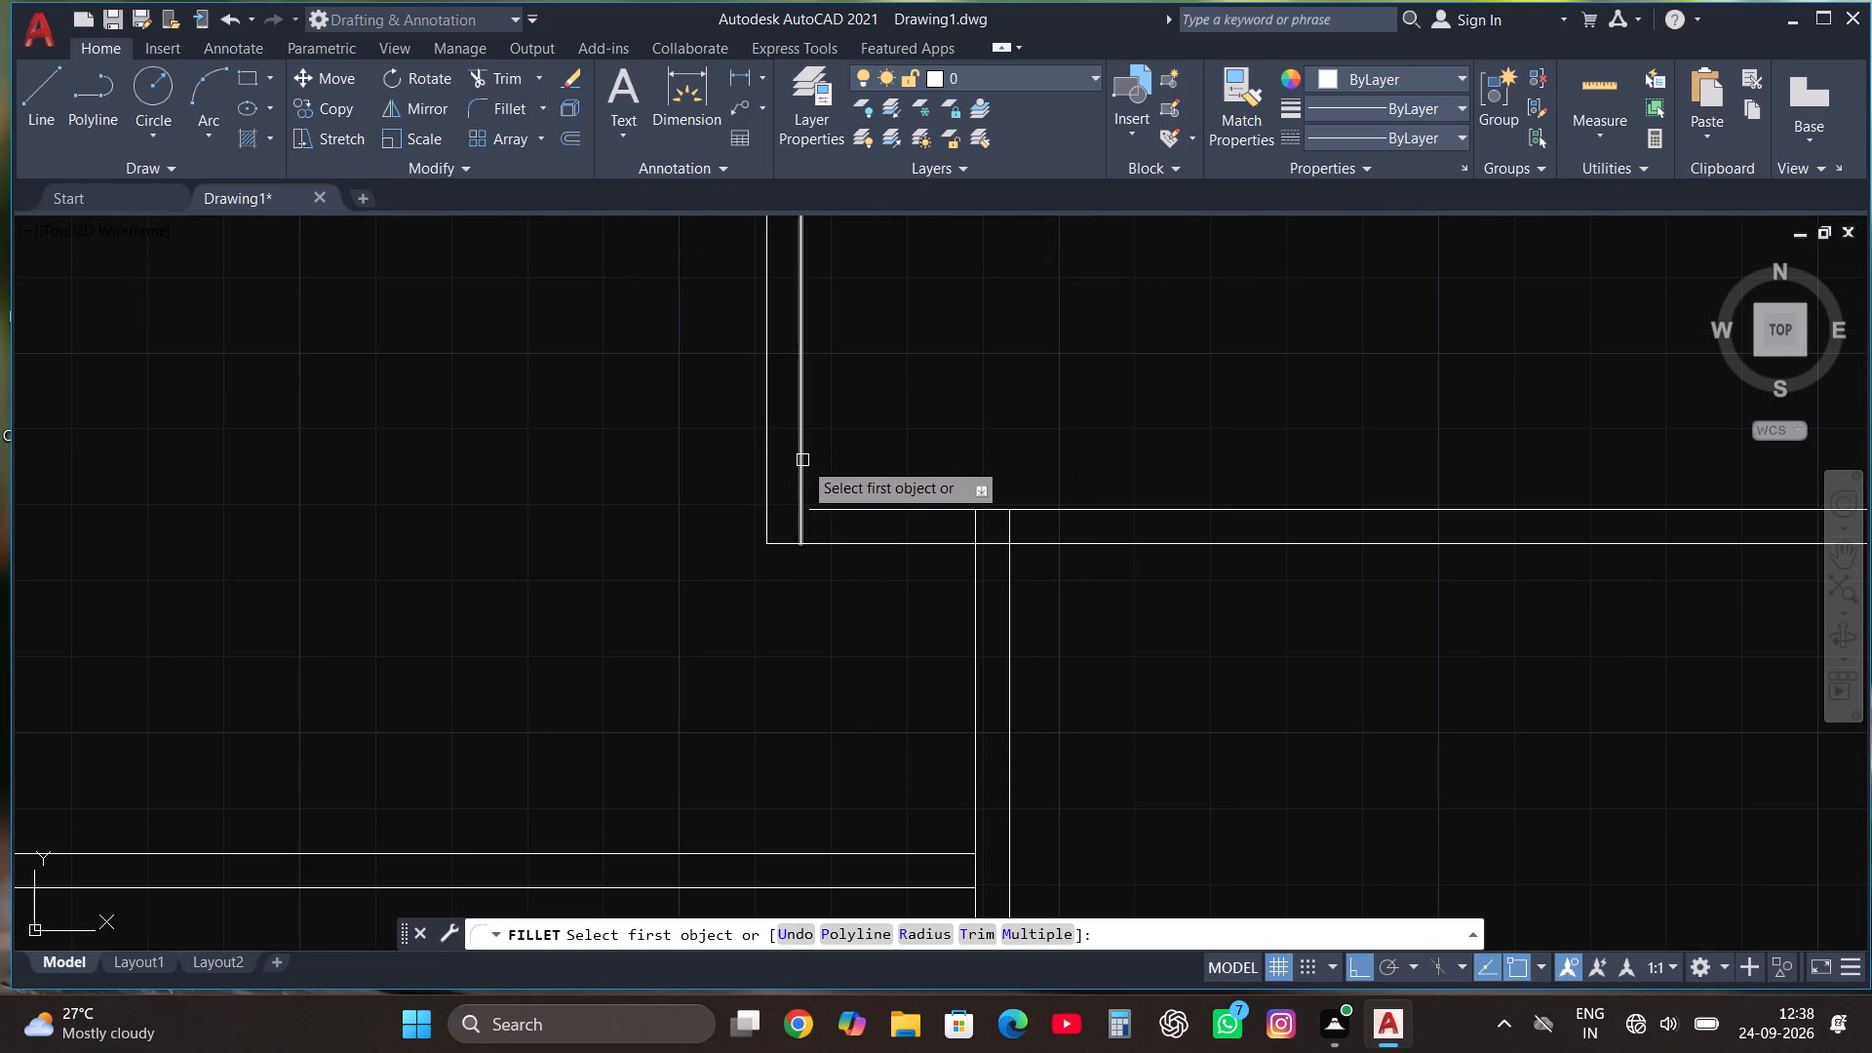
left_click(804, 460)
left_click(849, 513)
scroll(851, 511, "down", 1)
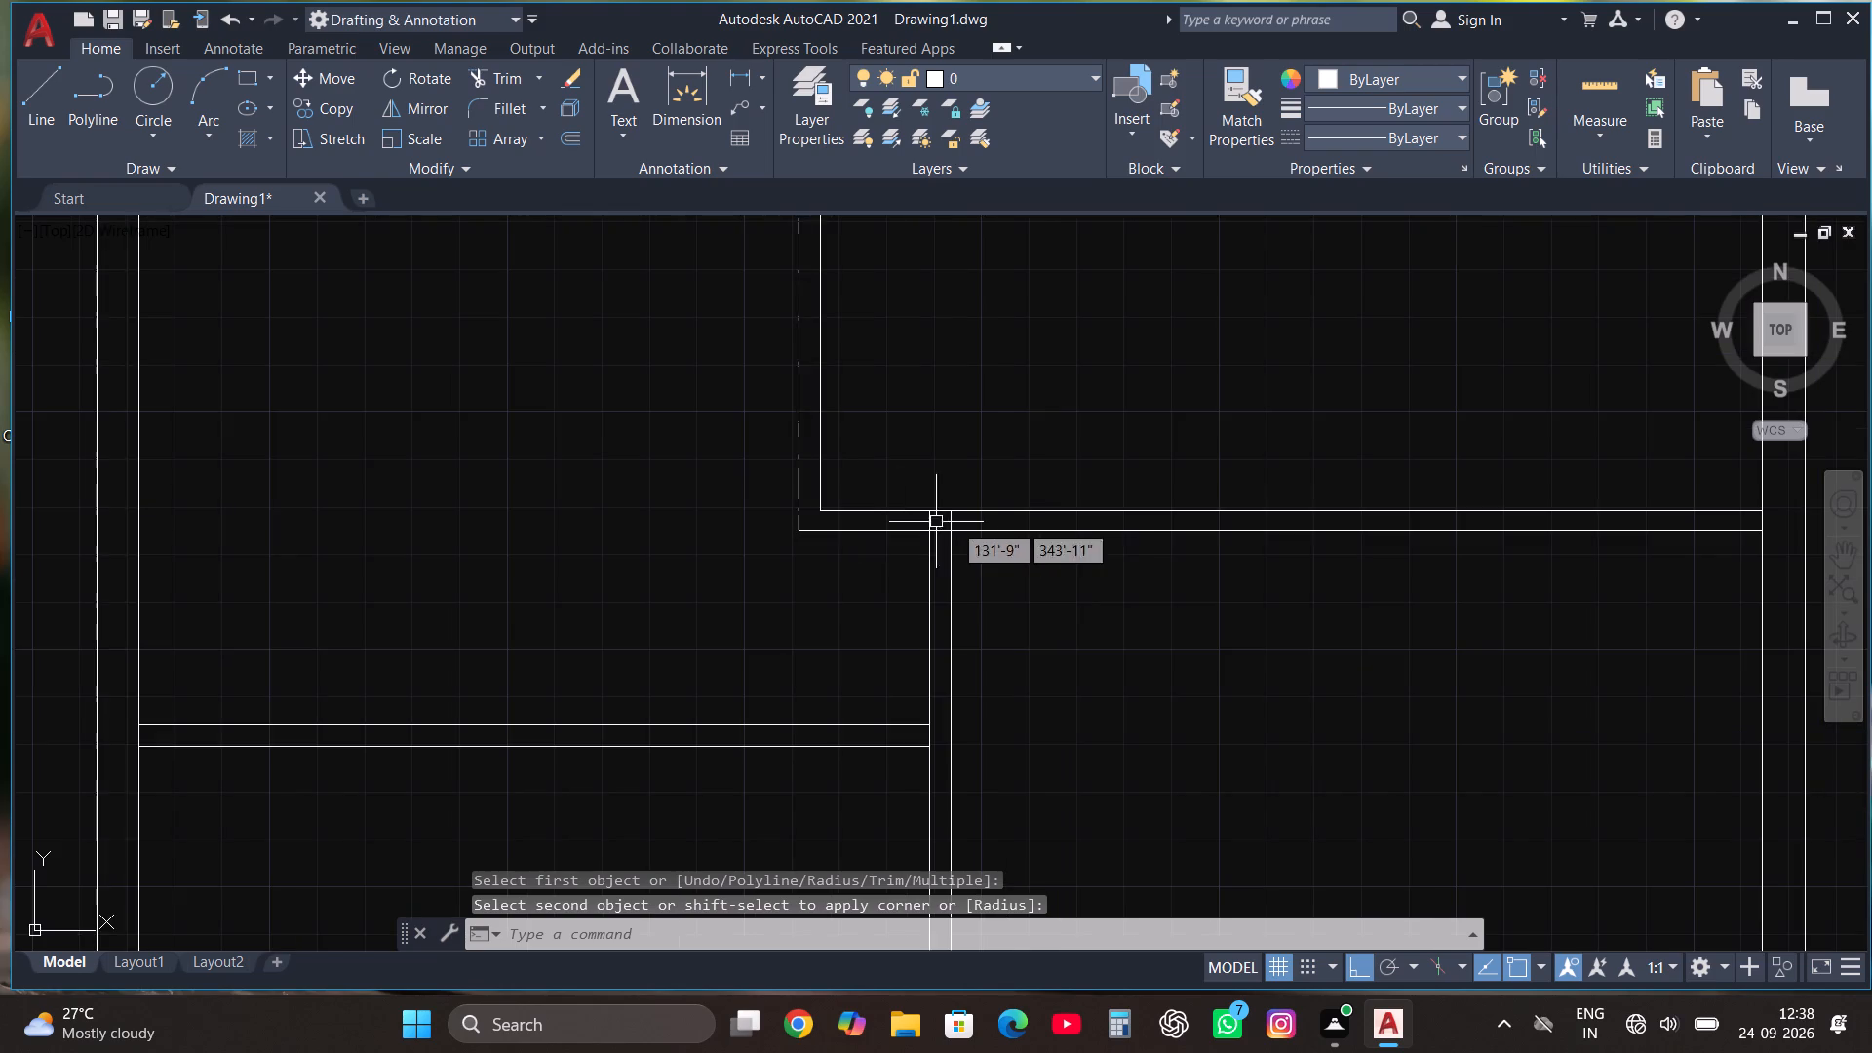
Trim the crossing segments at the T-junction between the long vertical partition and the extended horizontal partition.
scroll(990, 522, "up", 2)
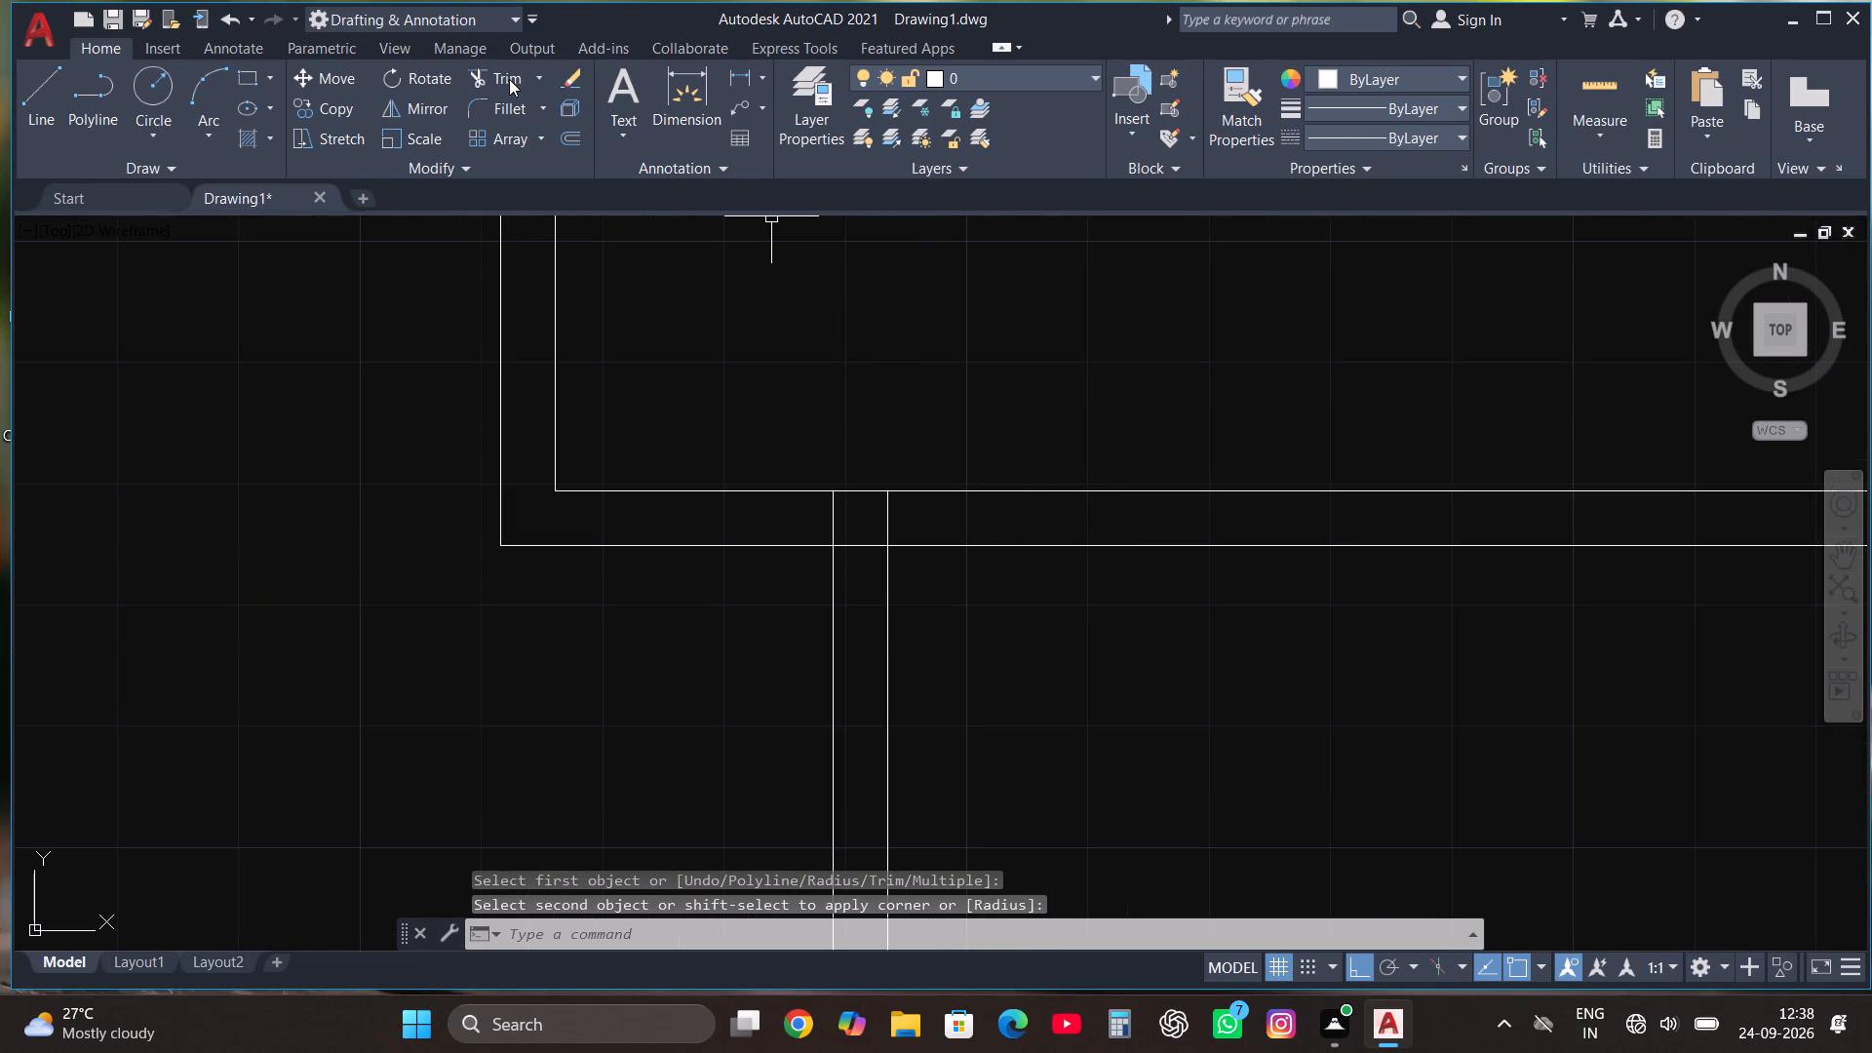
left_click(509, 79)
left_click(806, 518)
left_click(911, 519)
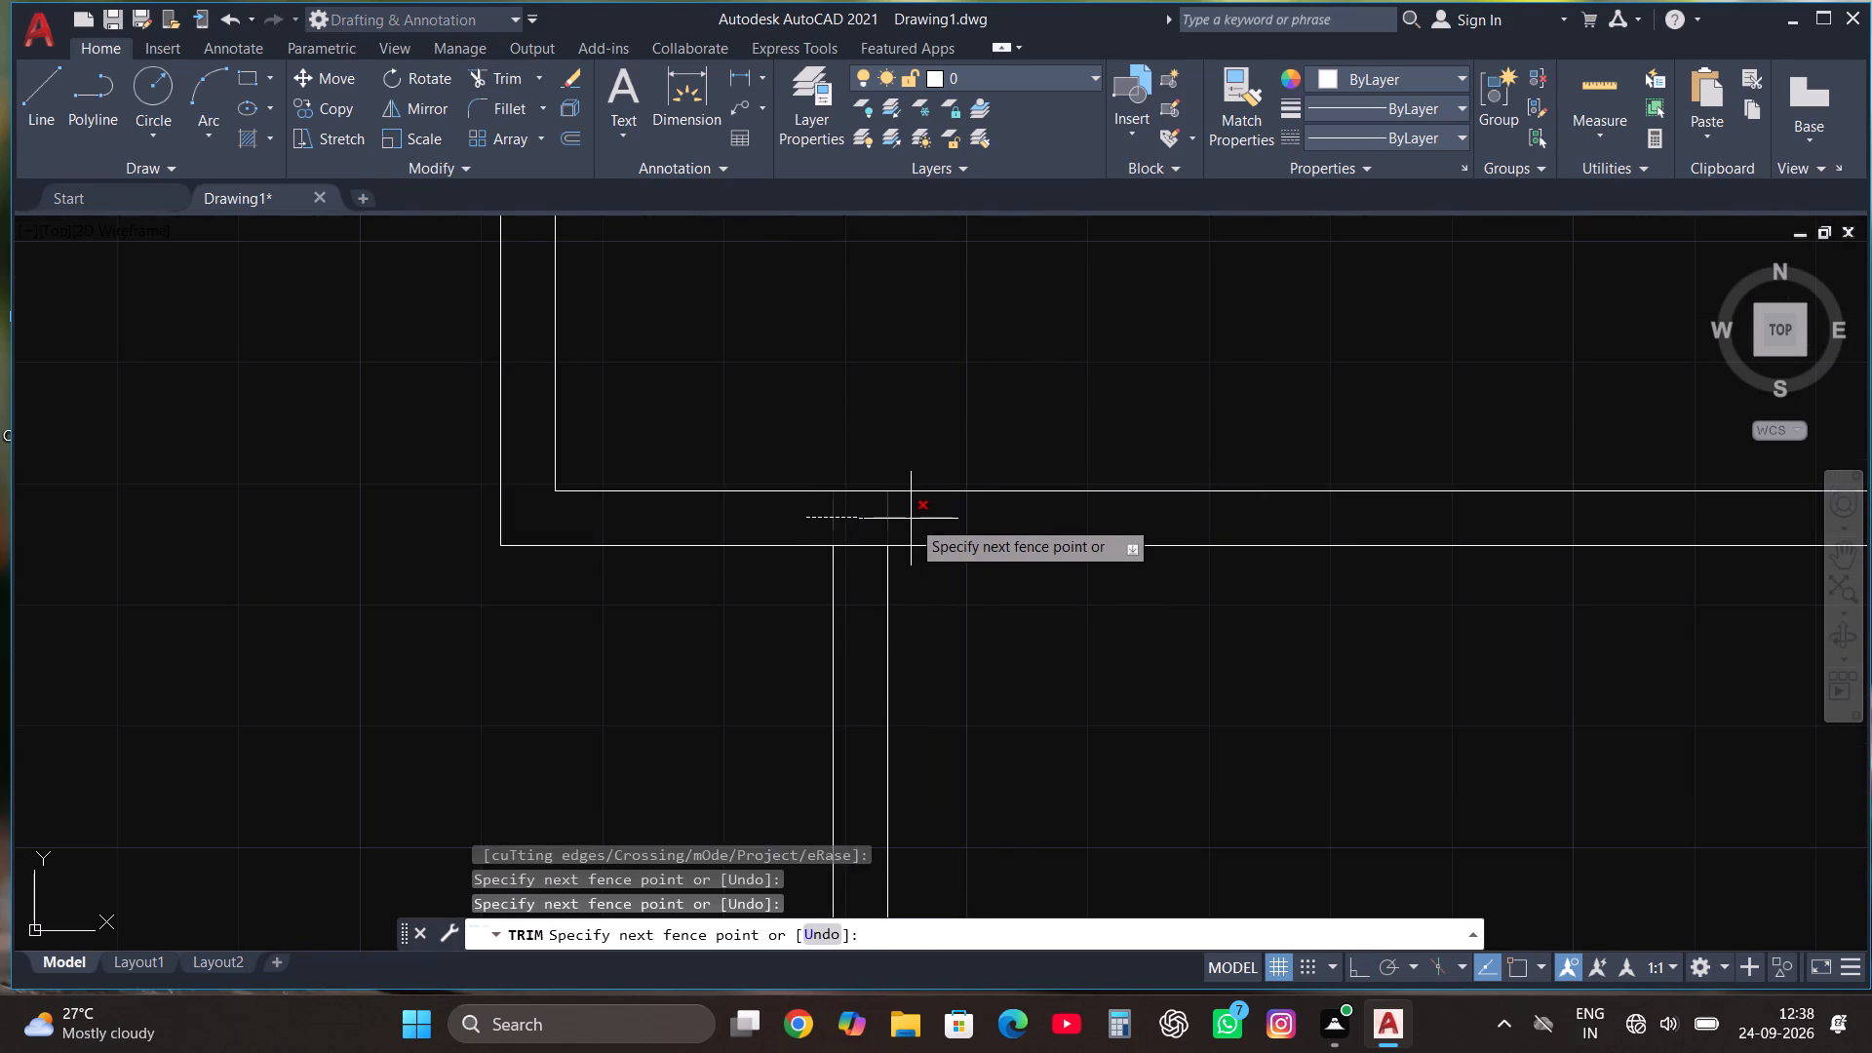
left_click(857, 543)
key("Escape")
Draw a horizontal line about 15'-7" long from the right outer wall's inner face, crossing the vertical partition above the bottom wall.
scroll(860, 445, "down", 2)
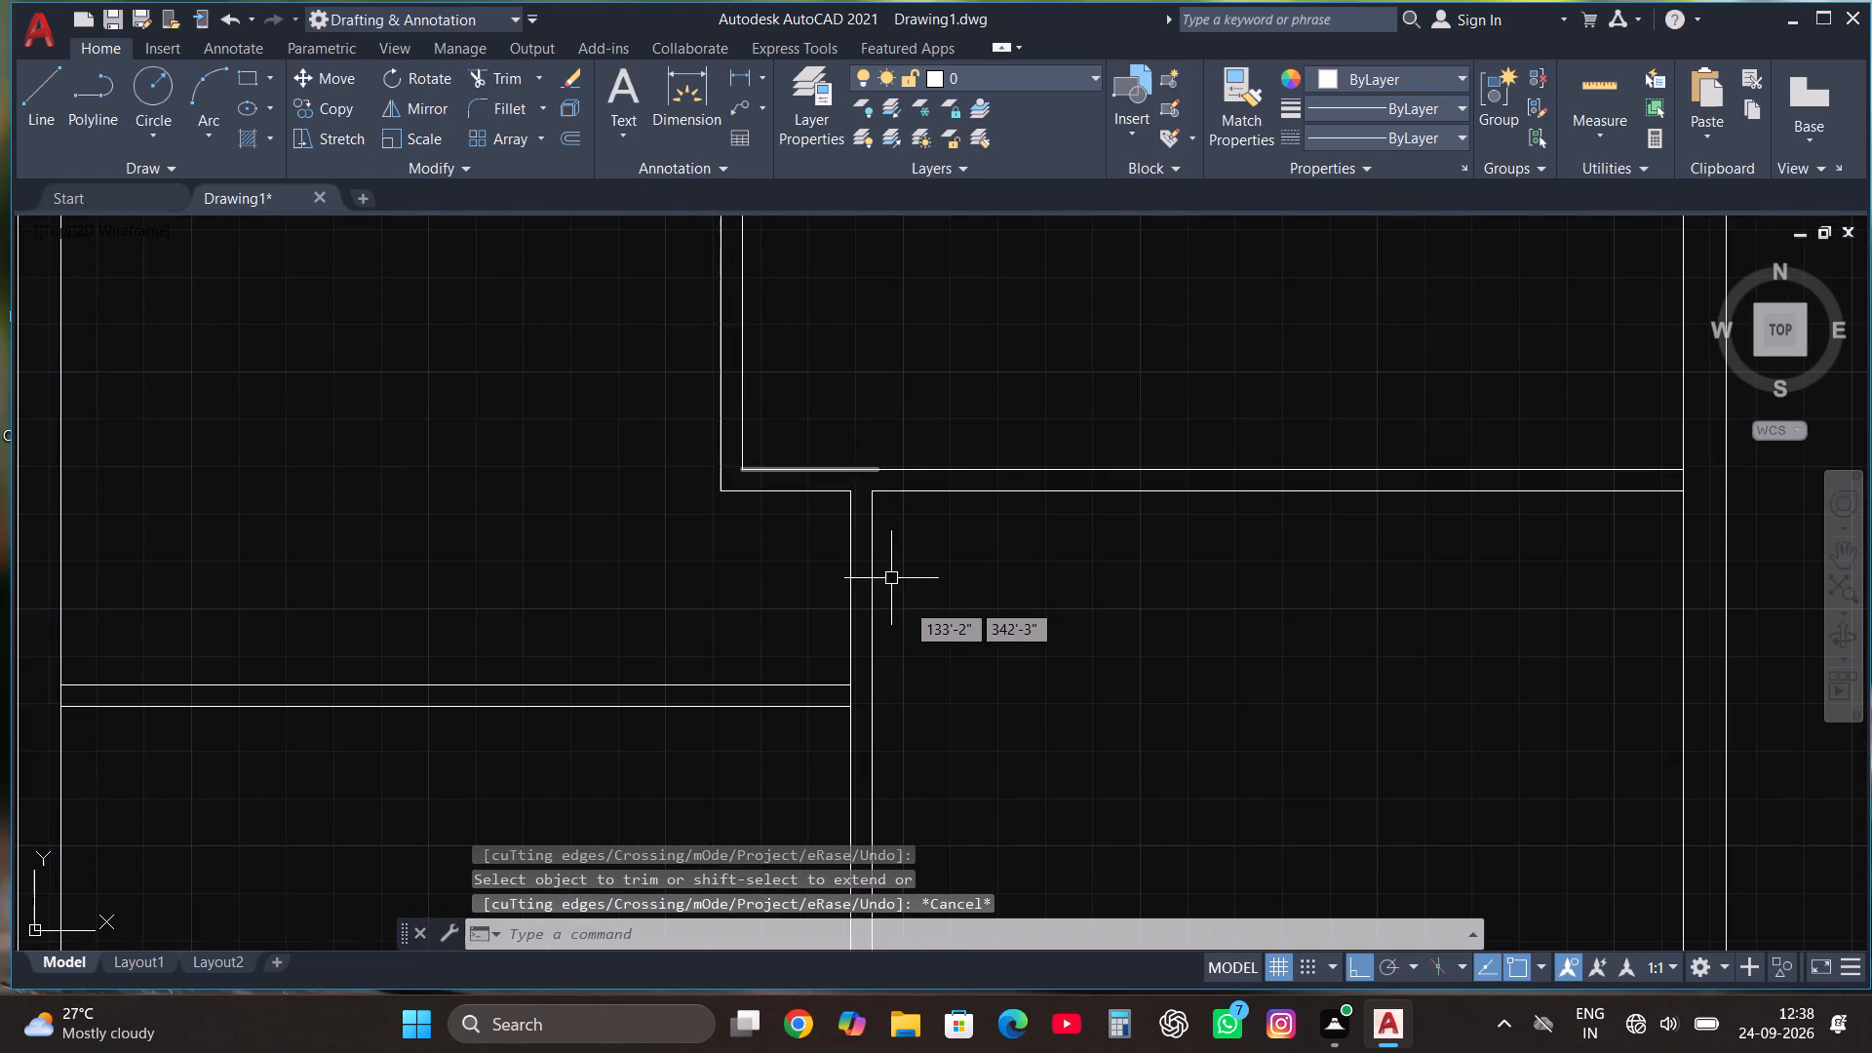
scroll(905, 604, "down", 2)
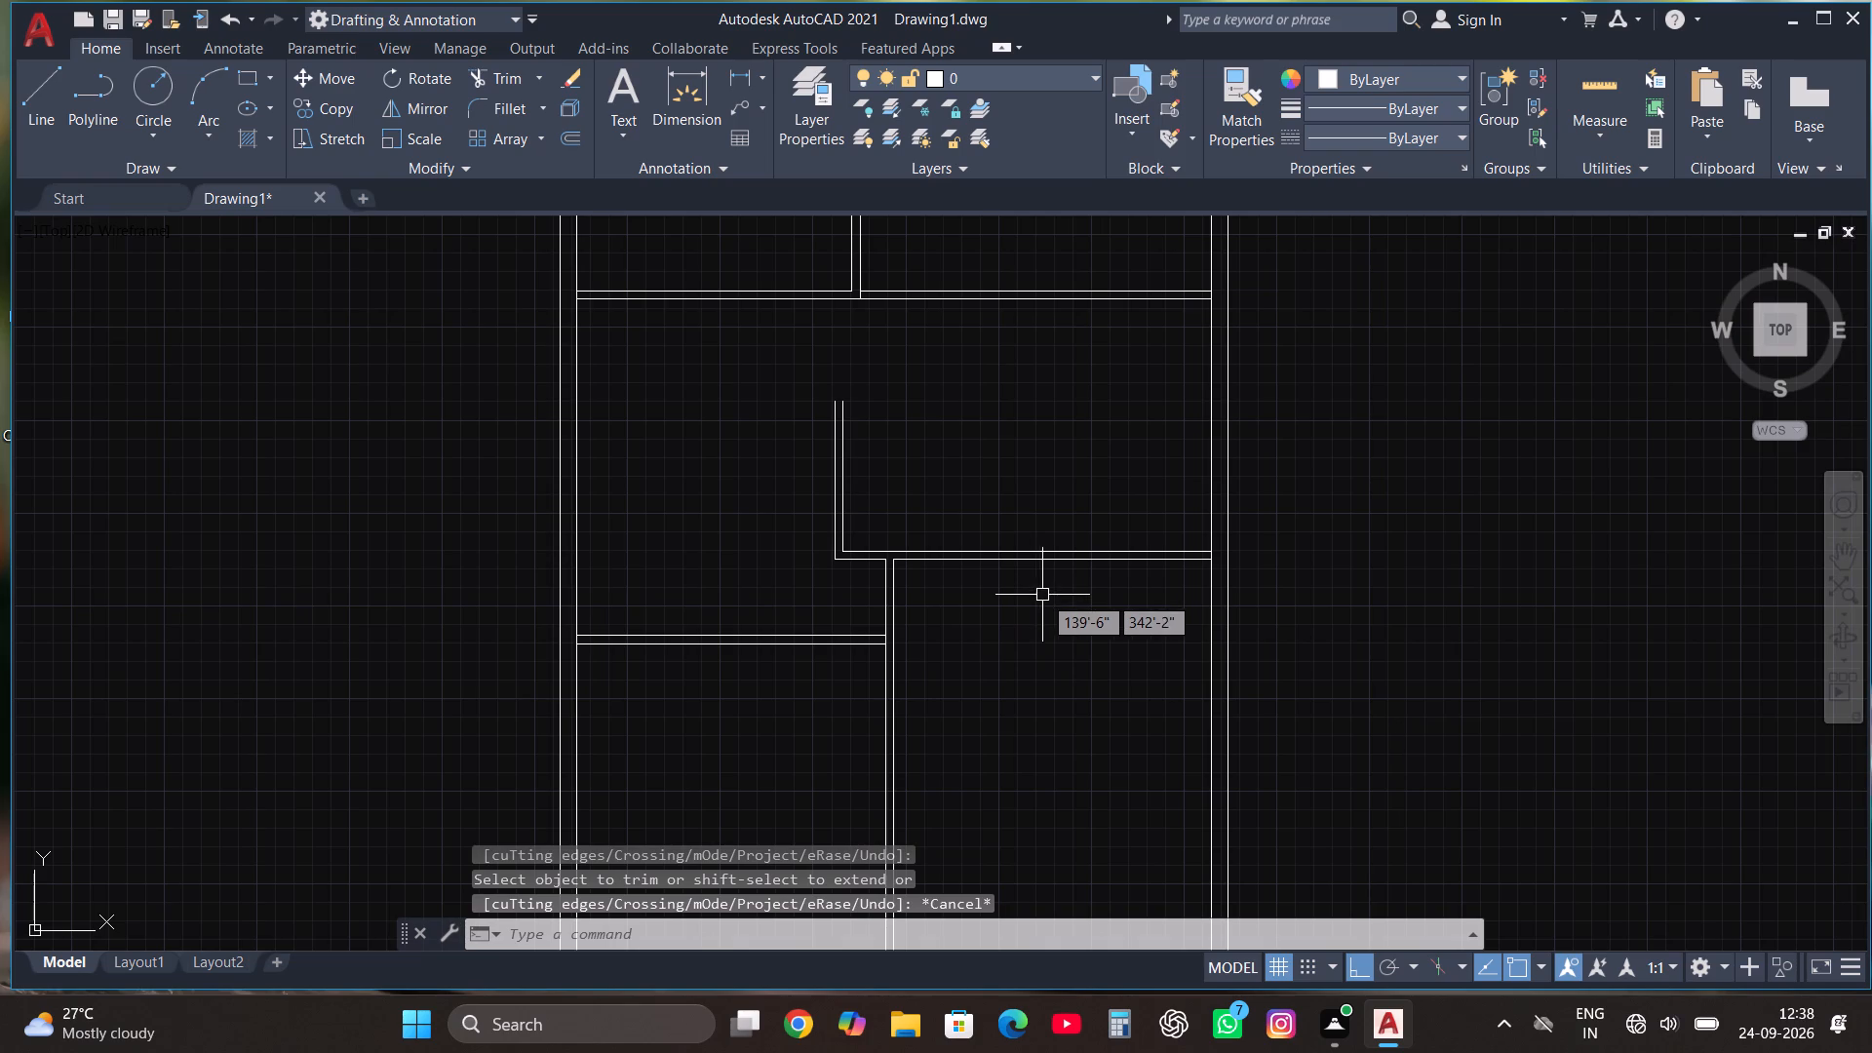
scroll(1048, 613, "down", 1)
scroll(1184, 634, "down", 1)
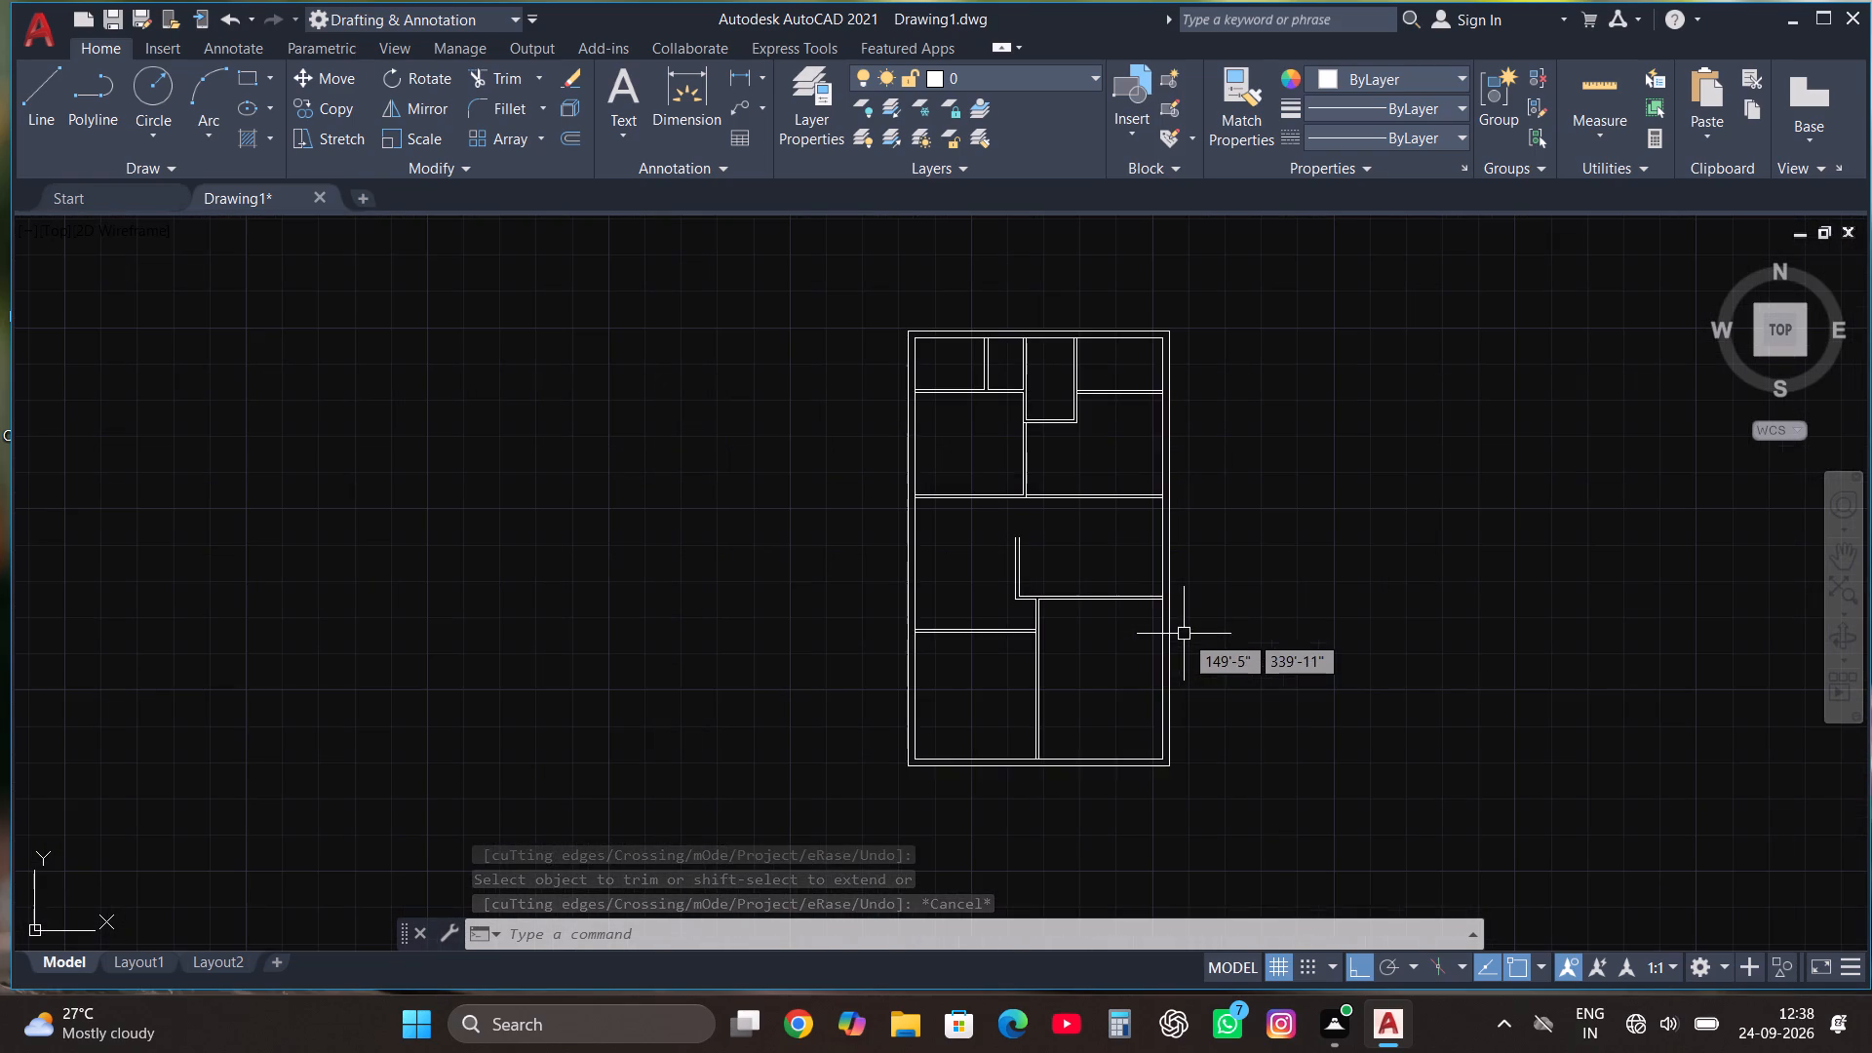
scroll(1076, 744, "up", 2)
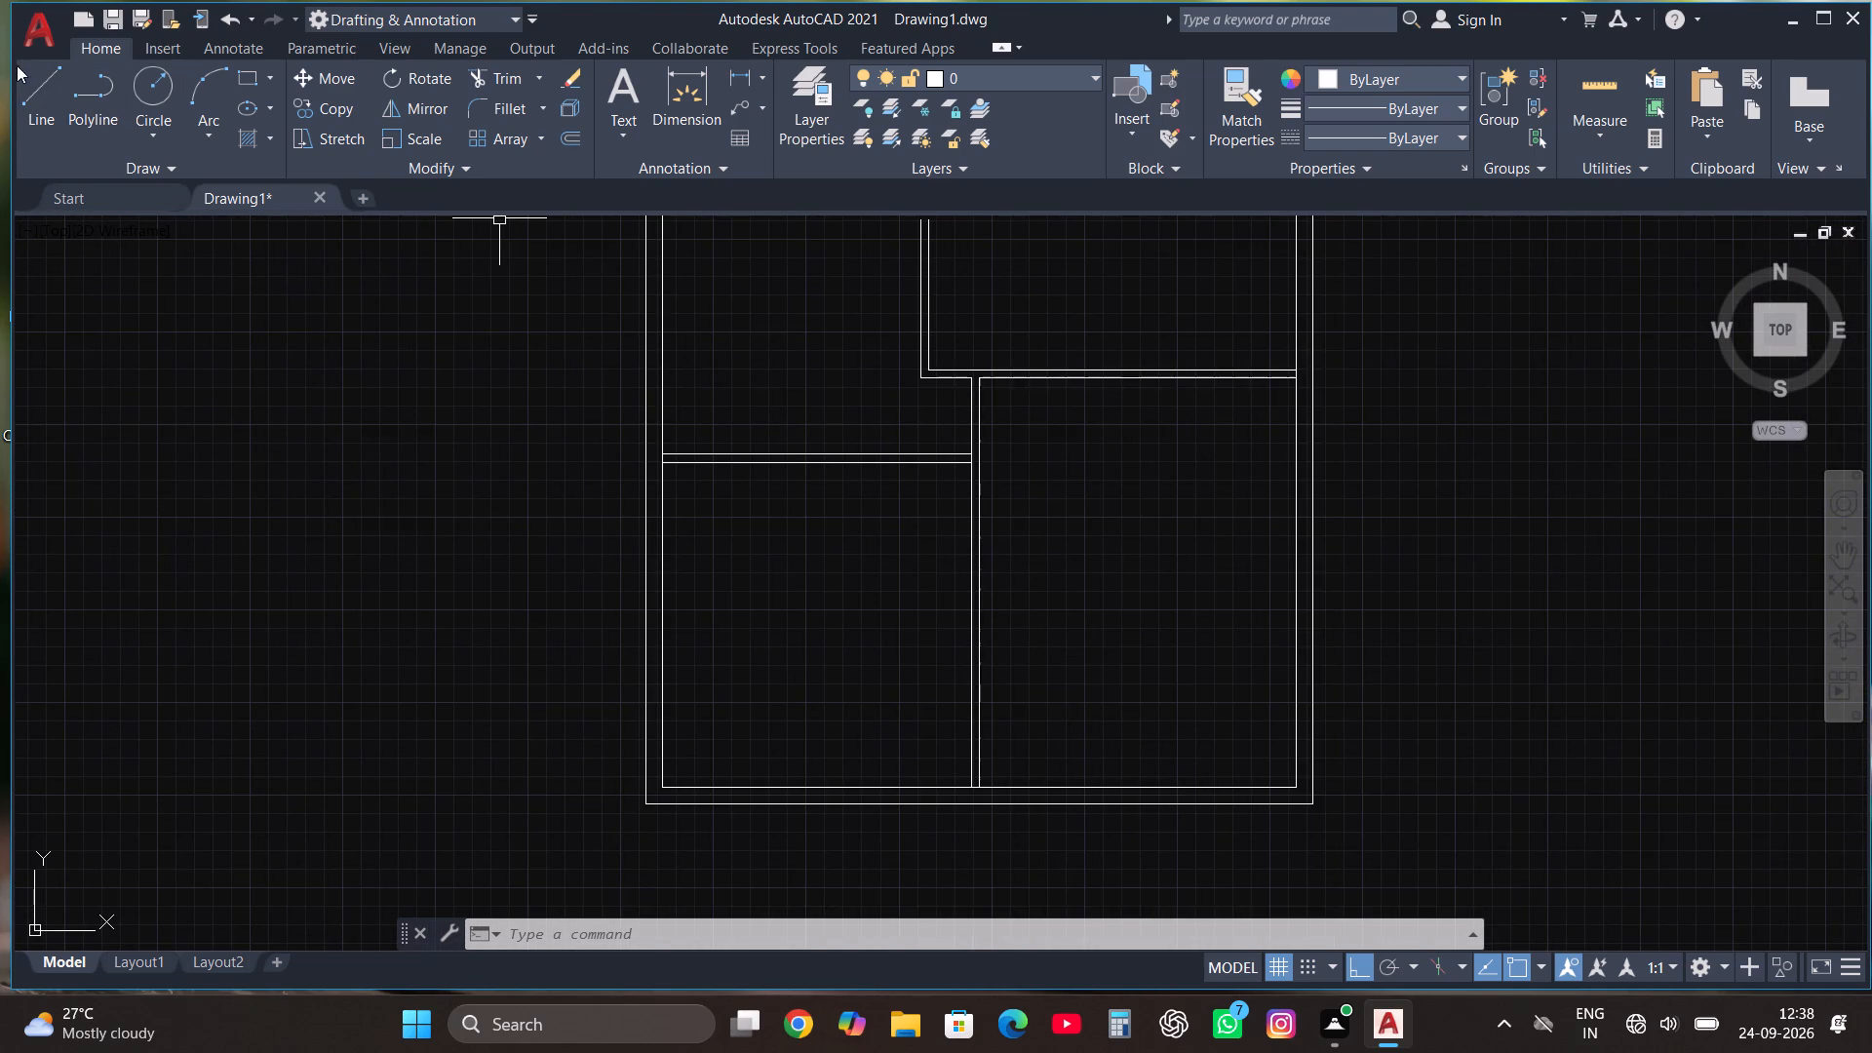
left_click(37, 88)
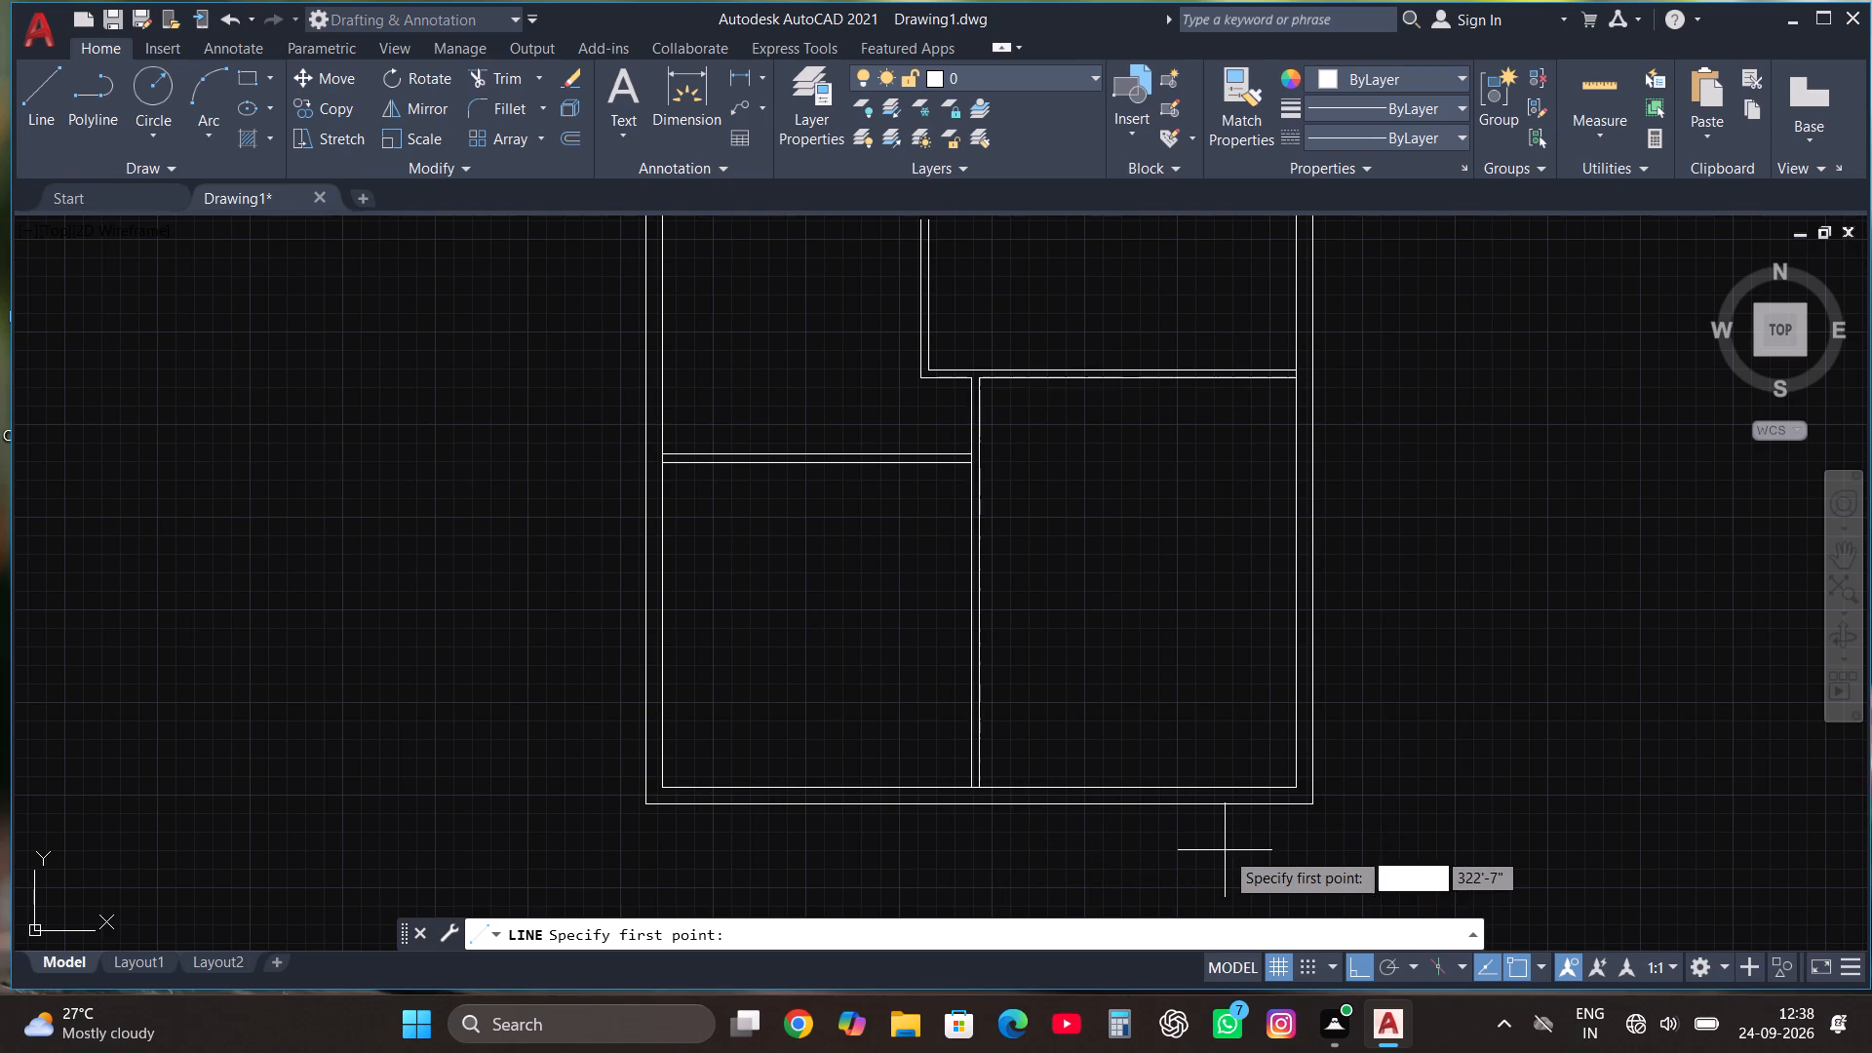
left_click(1298, 687)
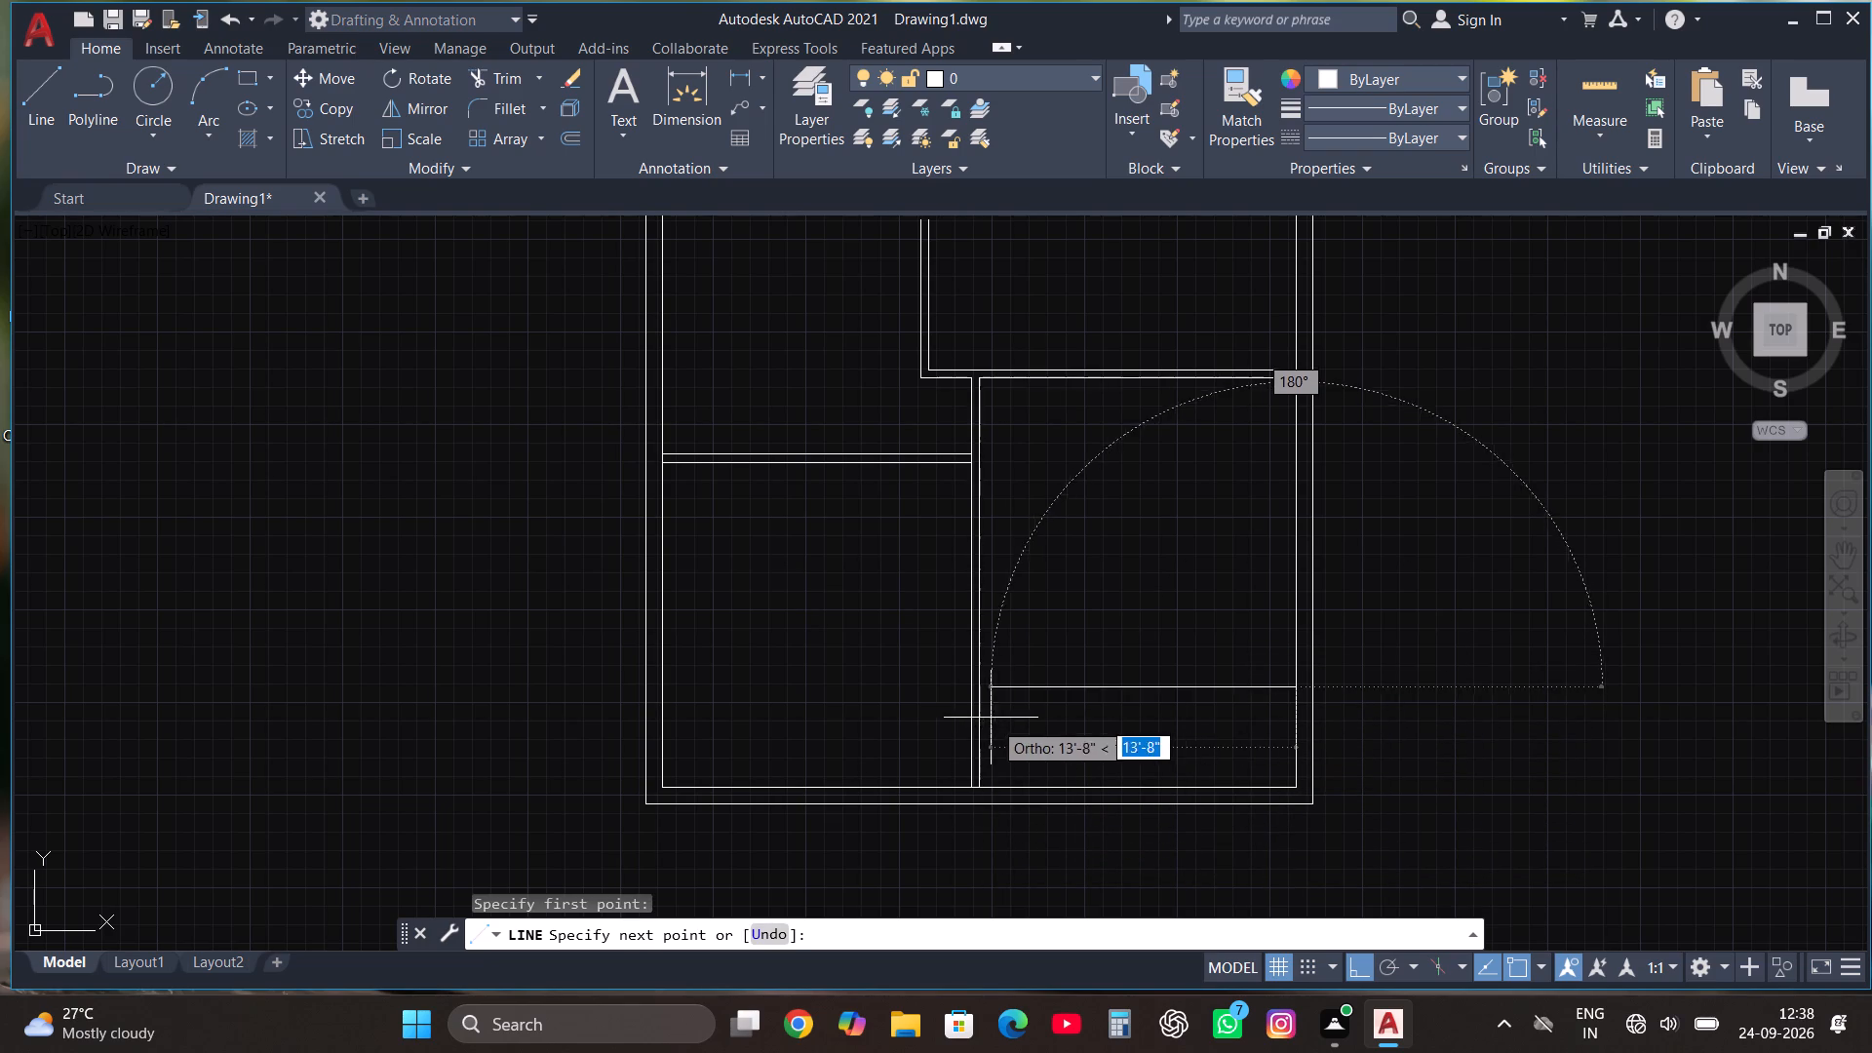
scroll(928, 662, "up", 3)
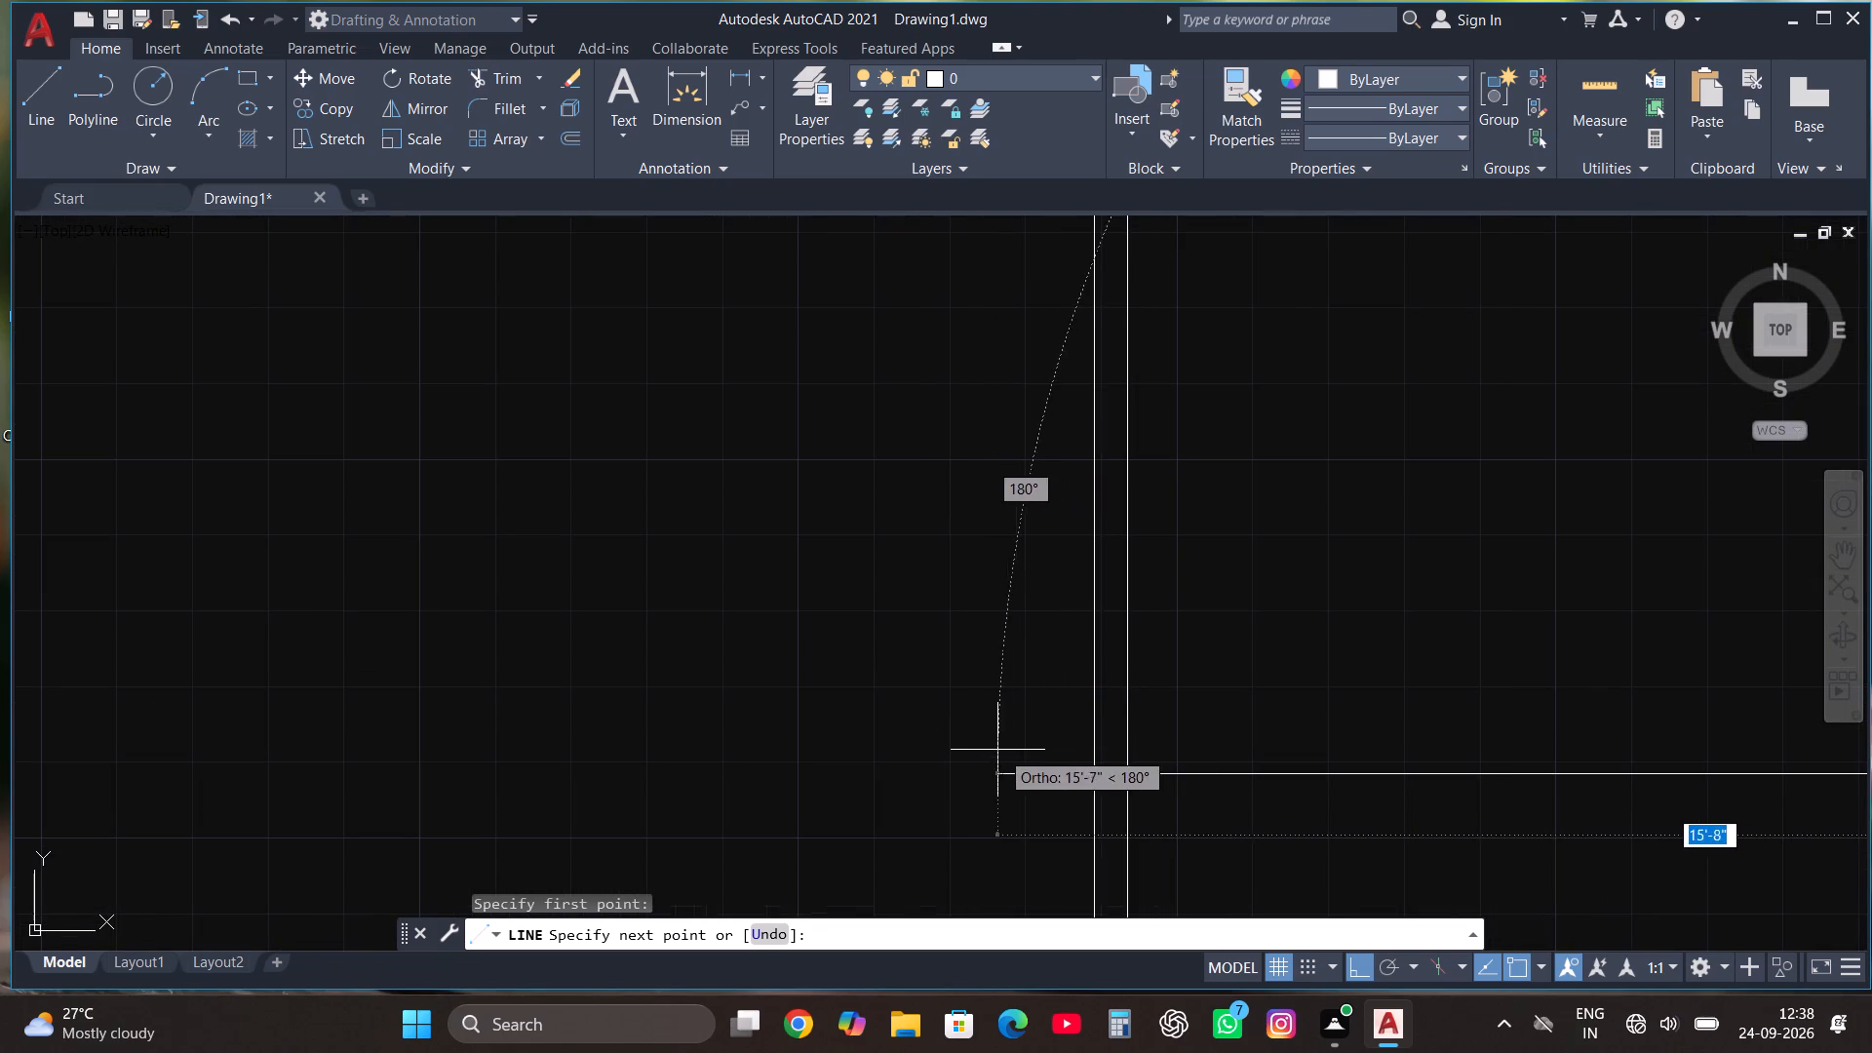
left_click(997, 750)
Trim the new horizontal line where it projects past the vertical partition into the neighbouring room.
left_click(498, 75)
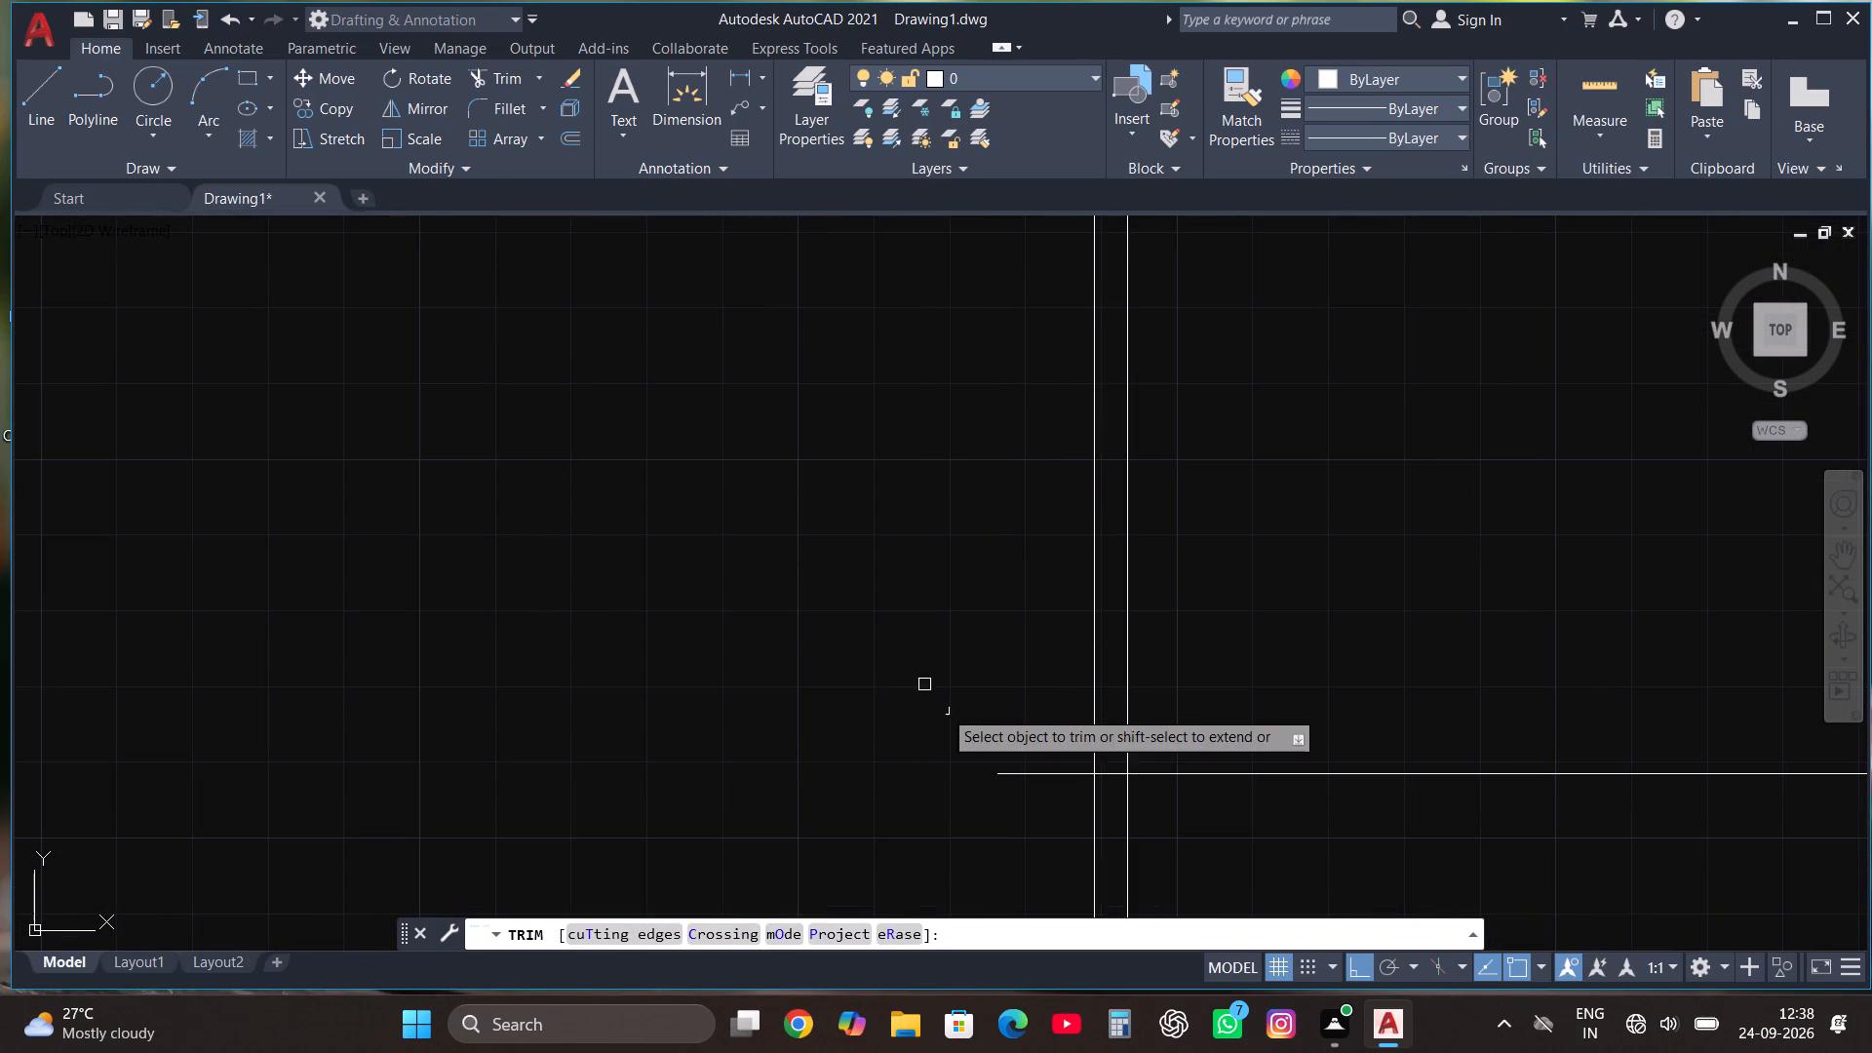
left_click(1017, 800)
left_click(1008, 666)
scroll(708, 616, "down", 2)
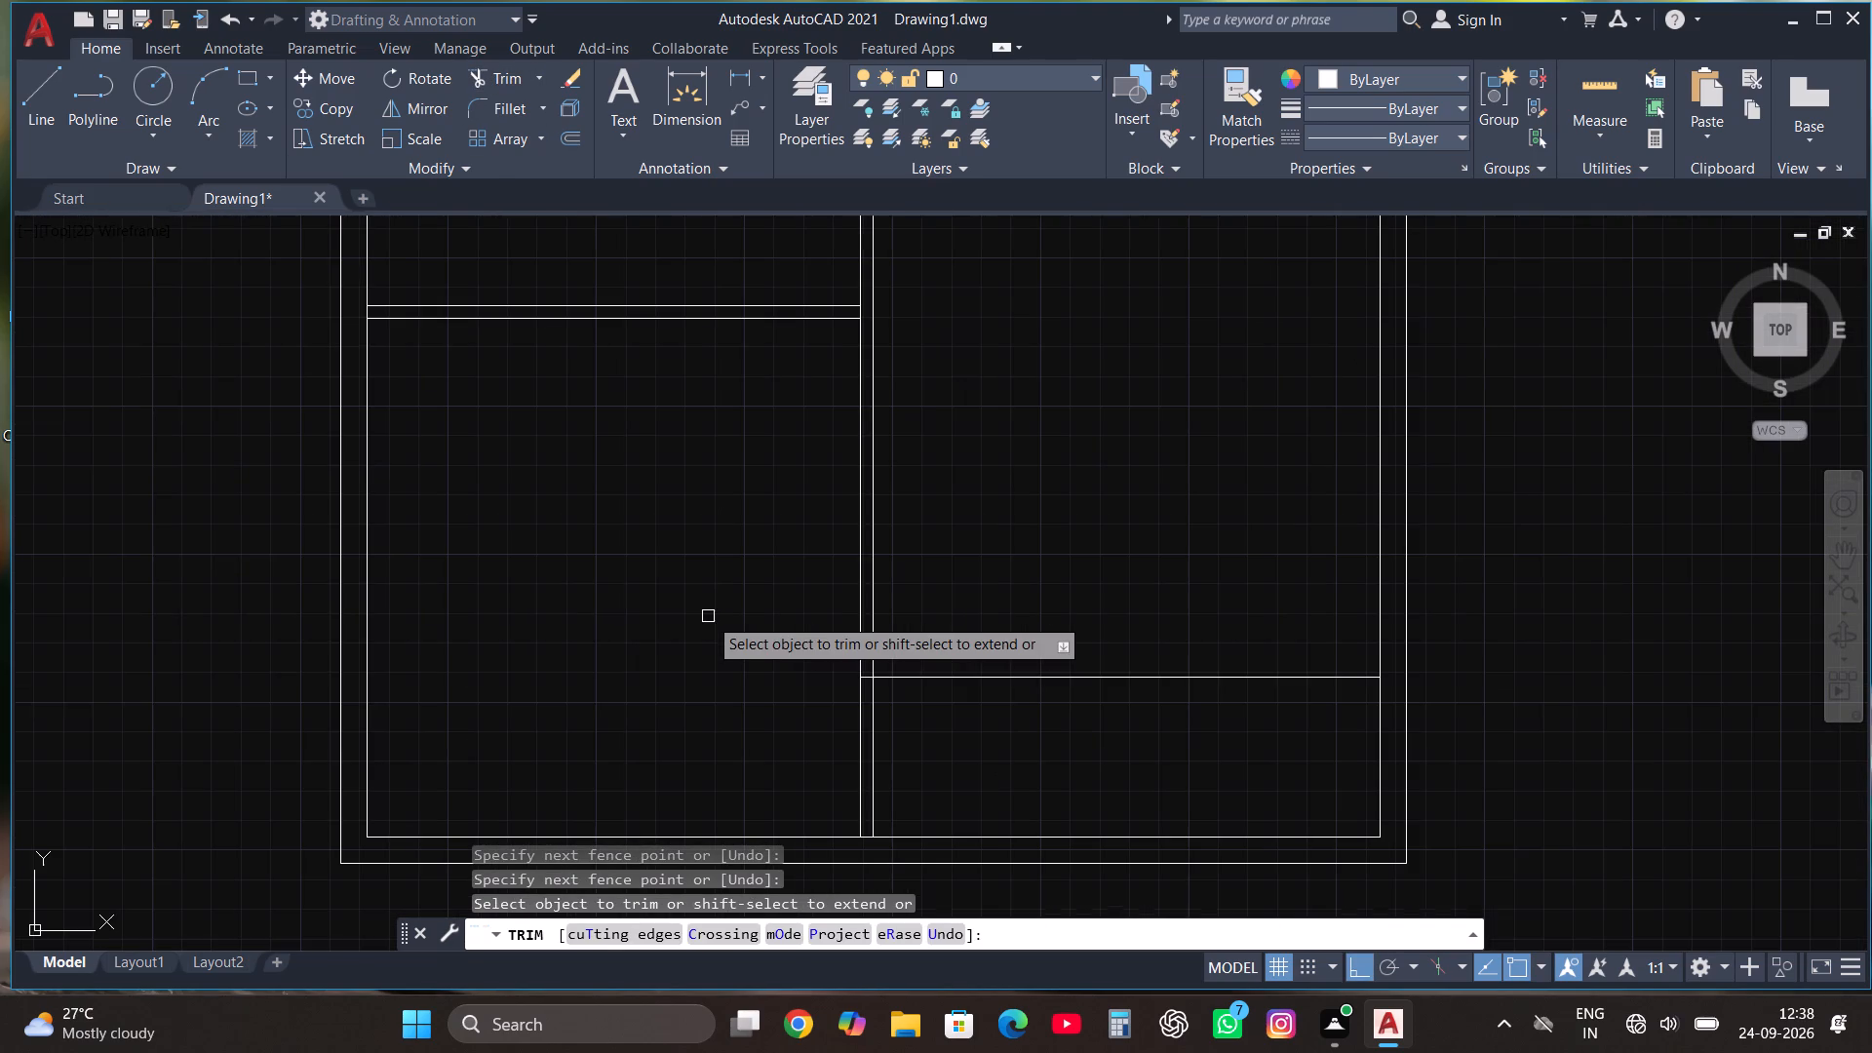
key("Escape")
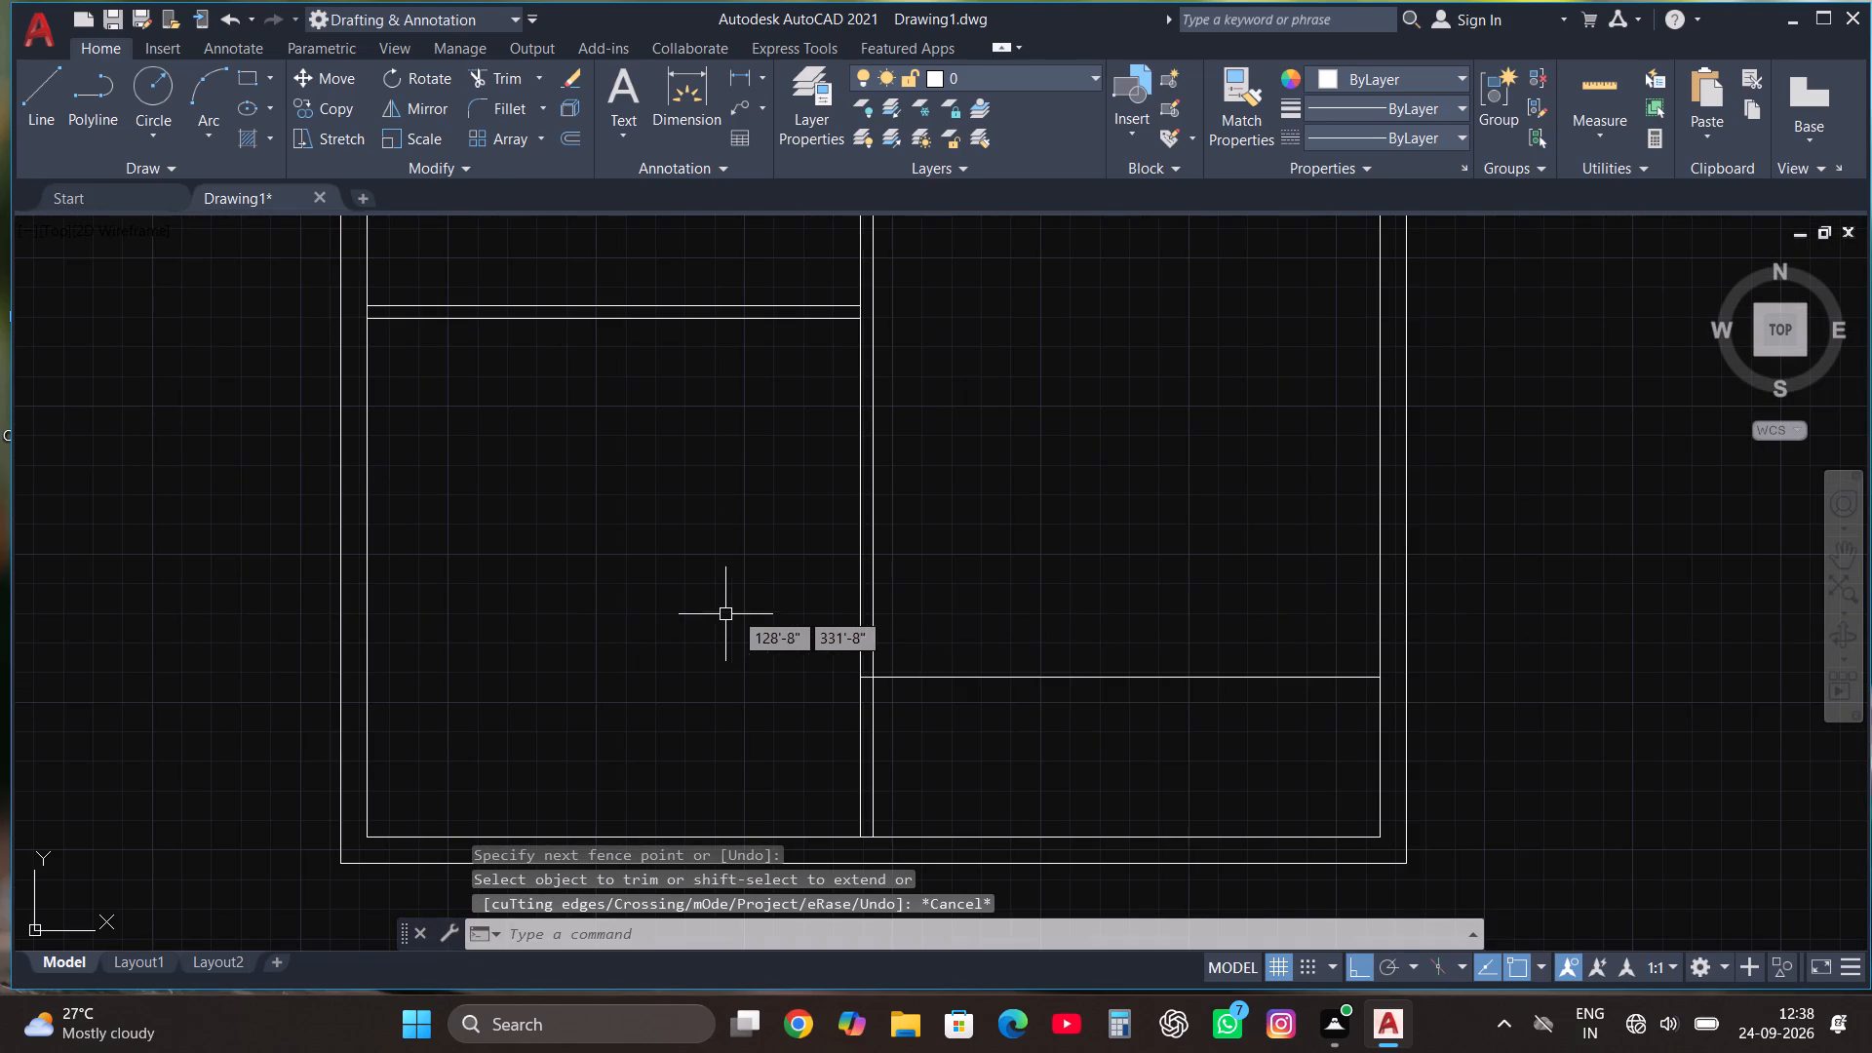
Copy the horizontal line 9" upward to form the second face of the wall.
left_click(1165, 679)
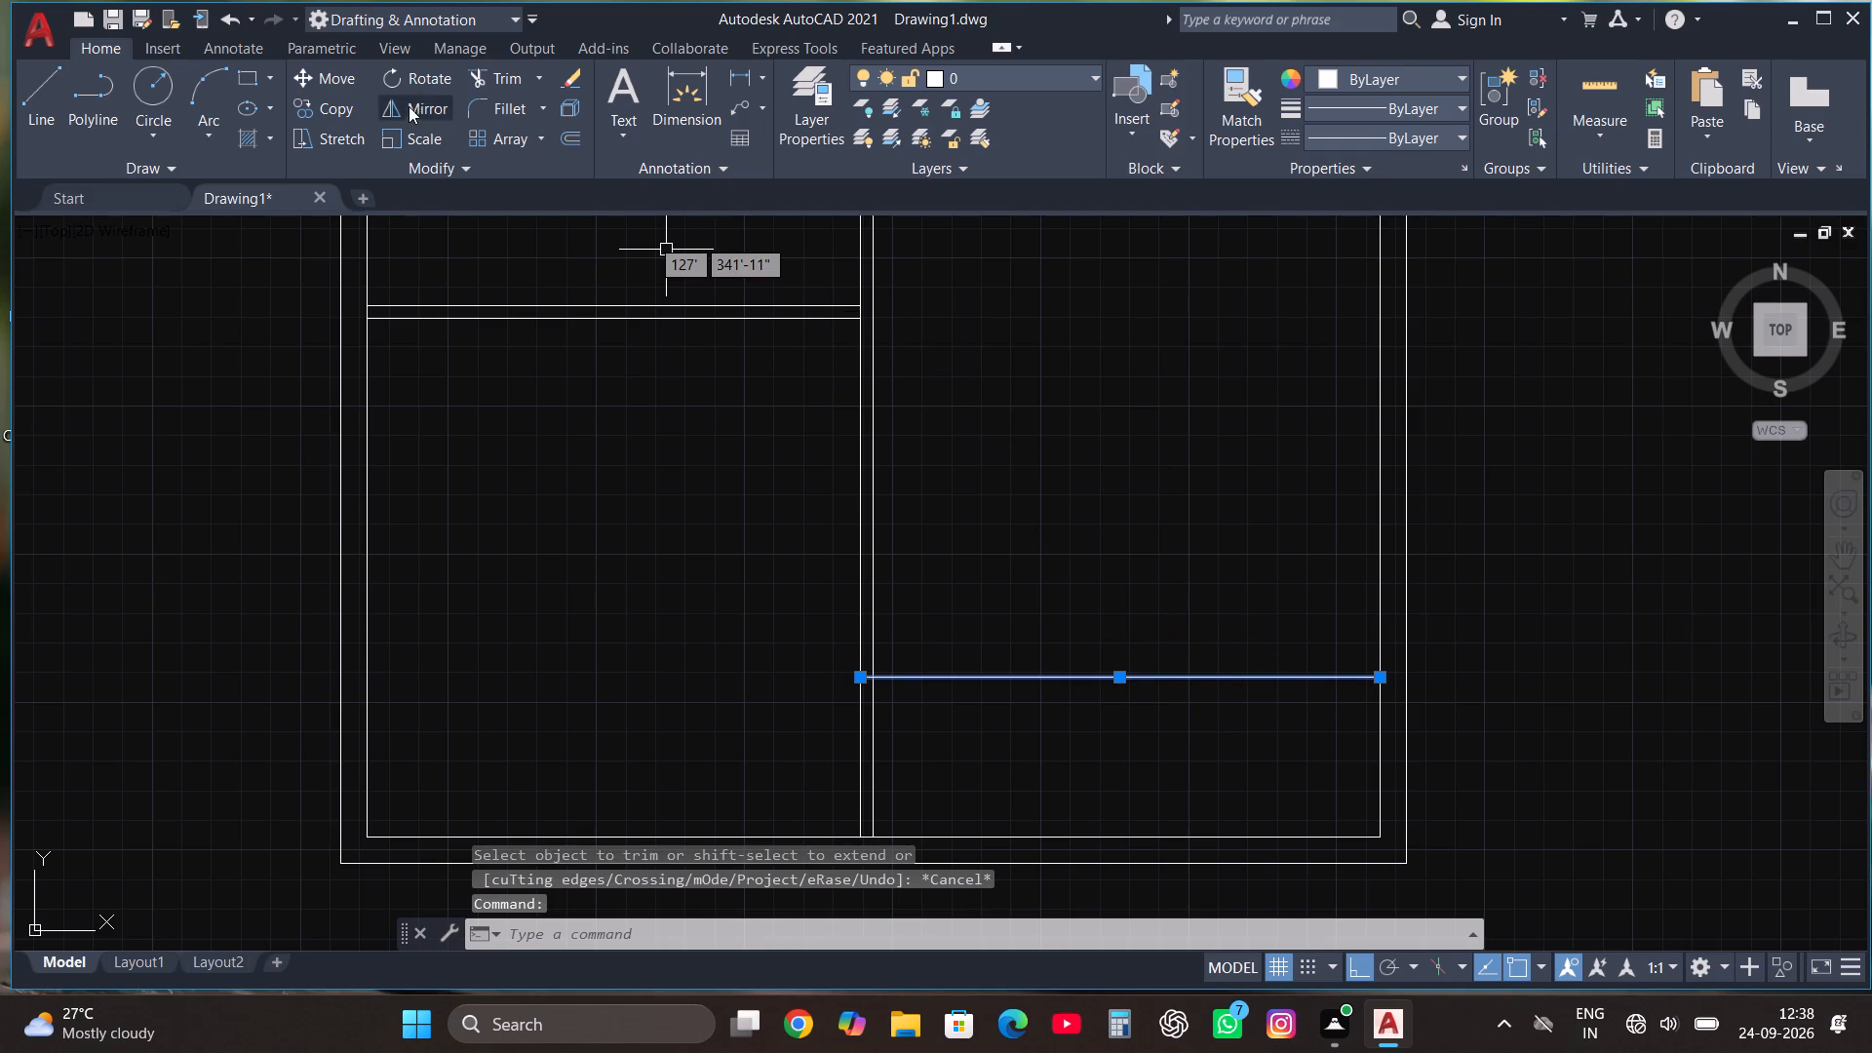
left_click(352, 112)
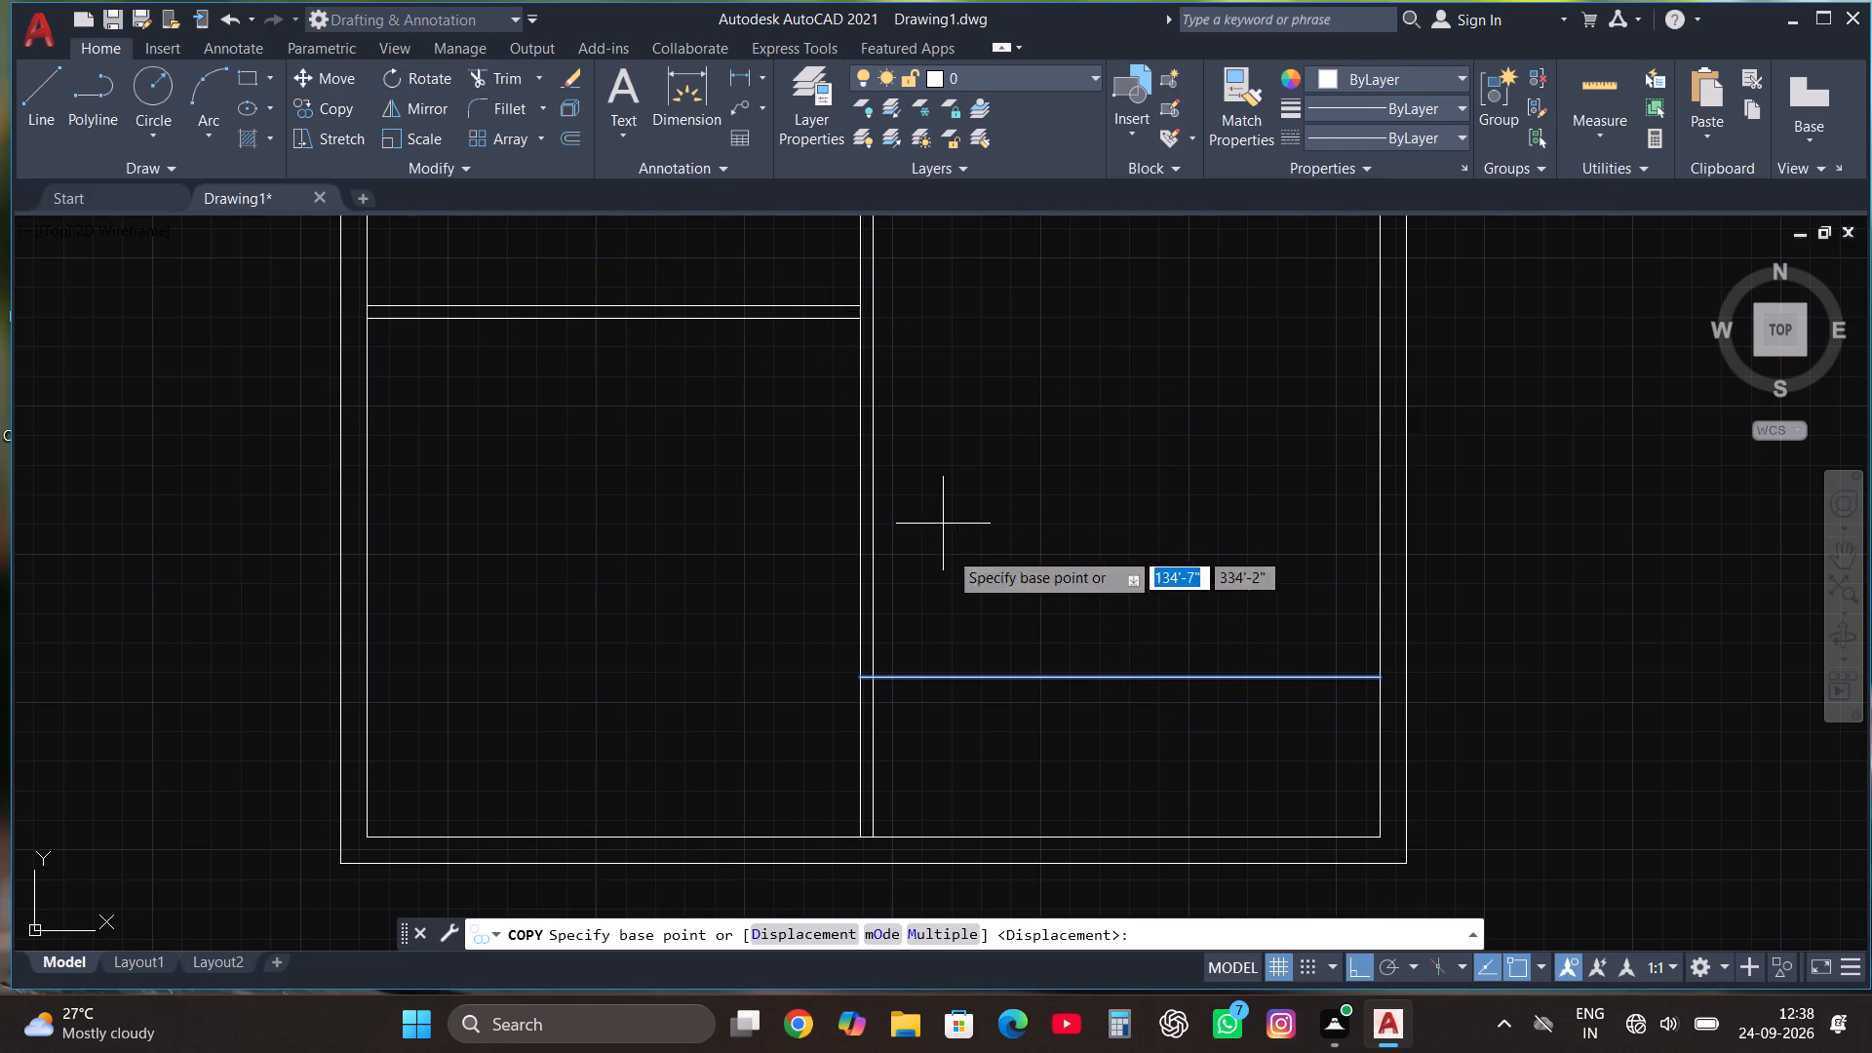
left_click(1049, 681)
type("9\"")
key("Return")
key("Escape")
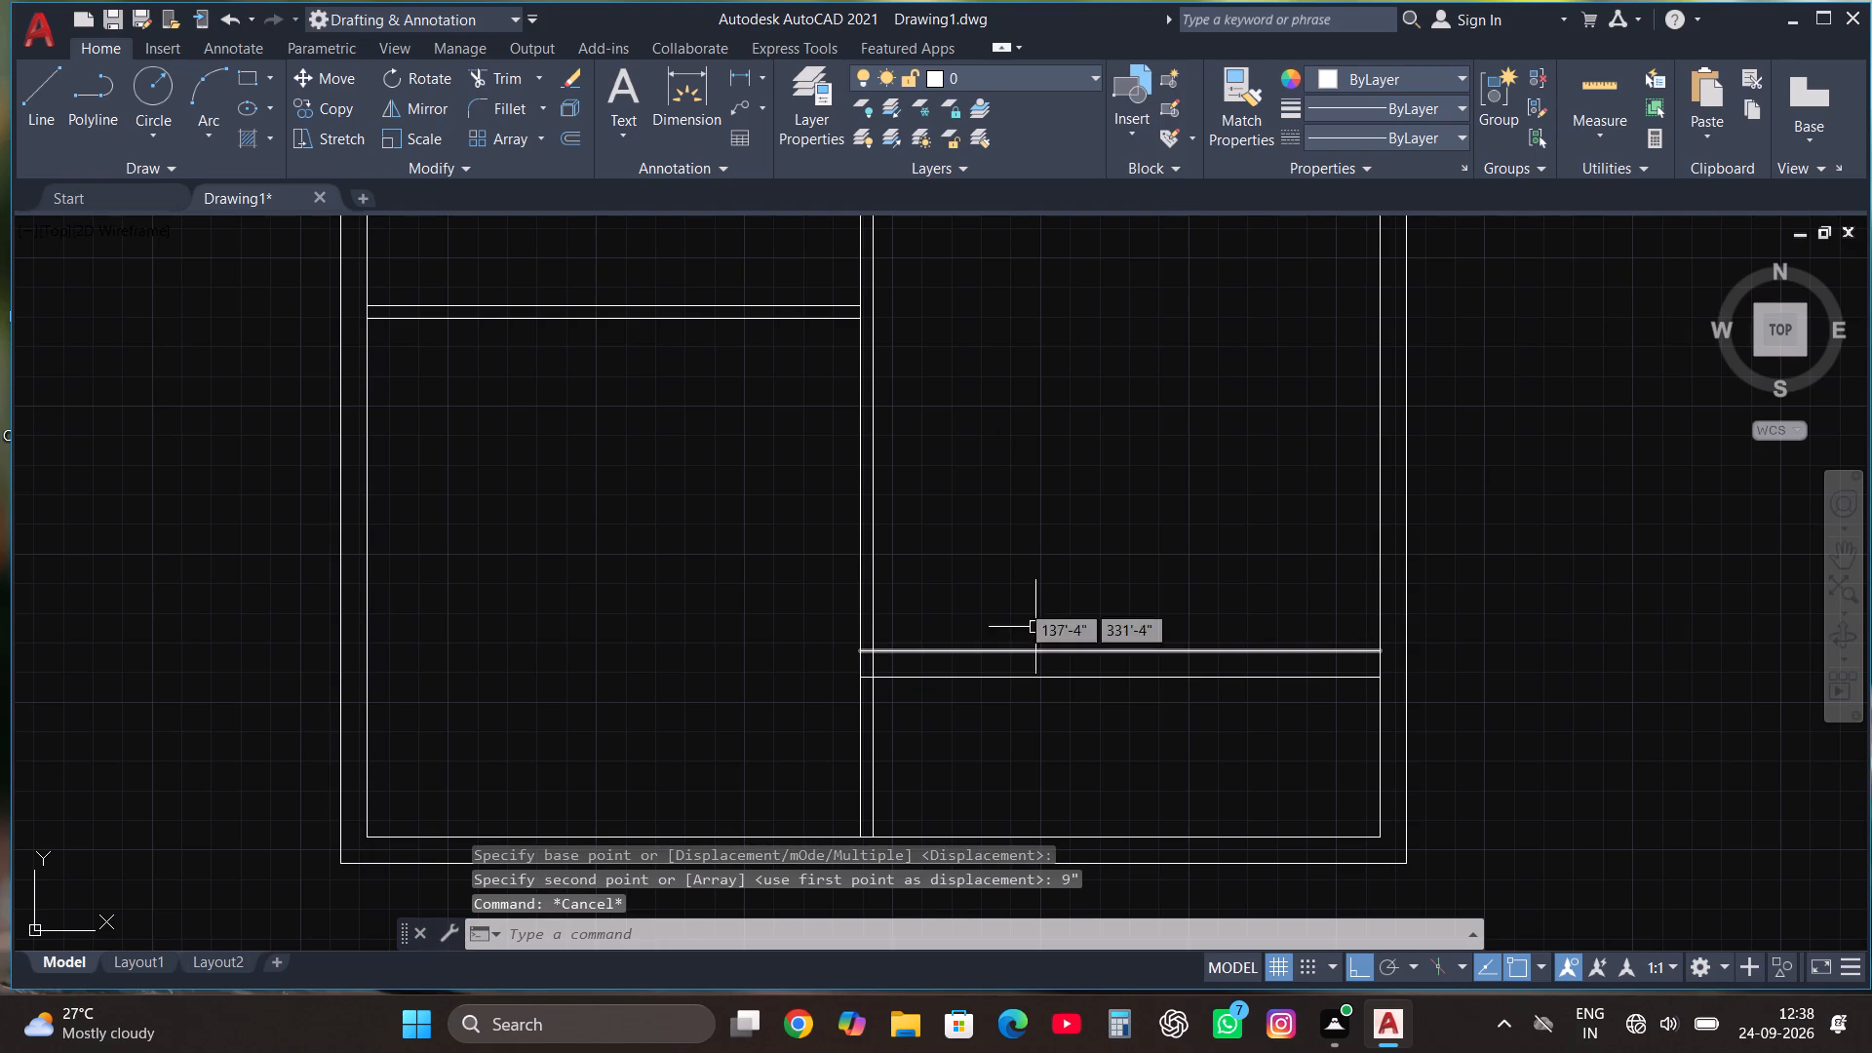
Trim the crossing segments where the 9" wall meets the vertical partition and the right outer wall's inner face.
left_click(500, 72)
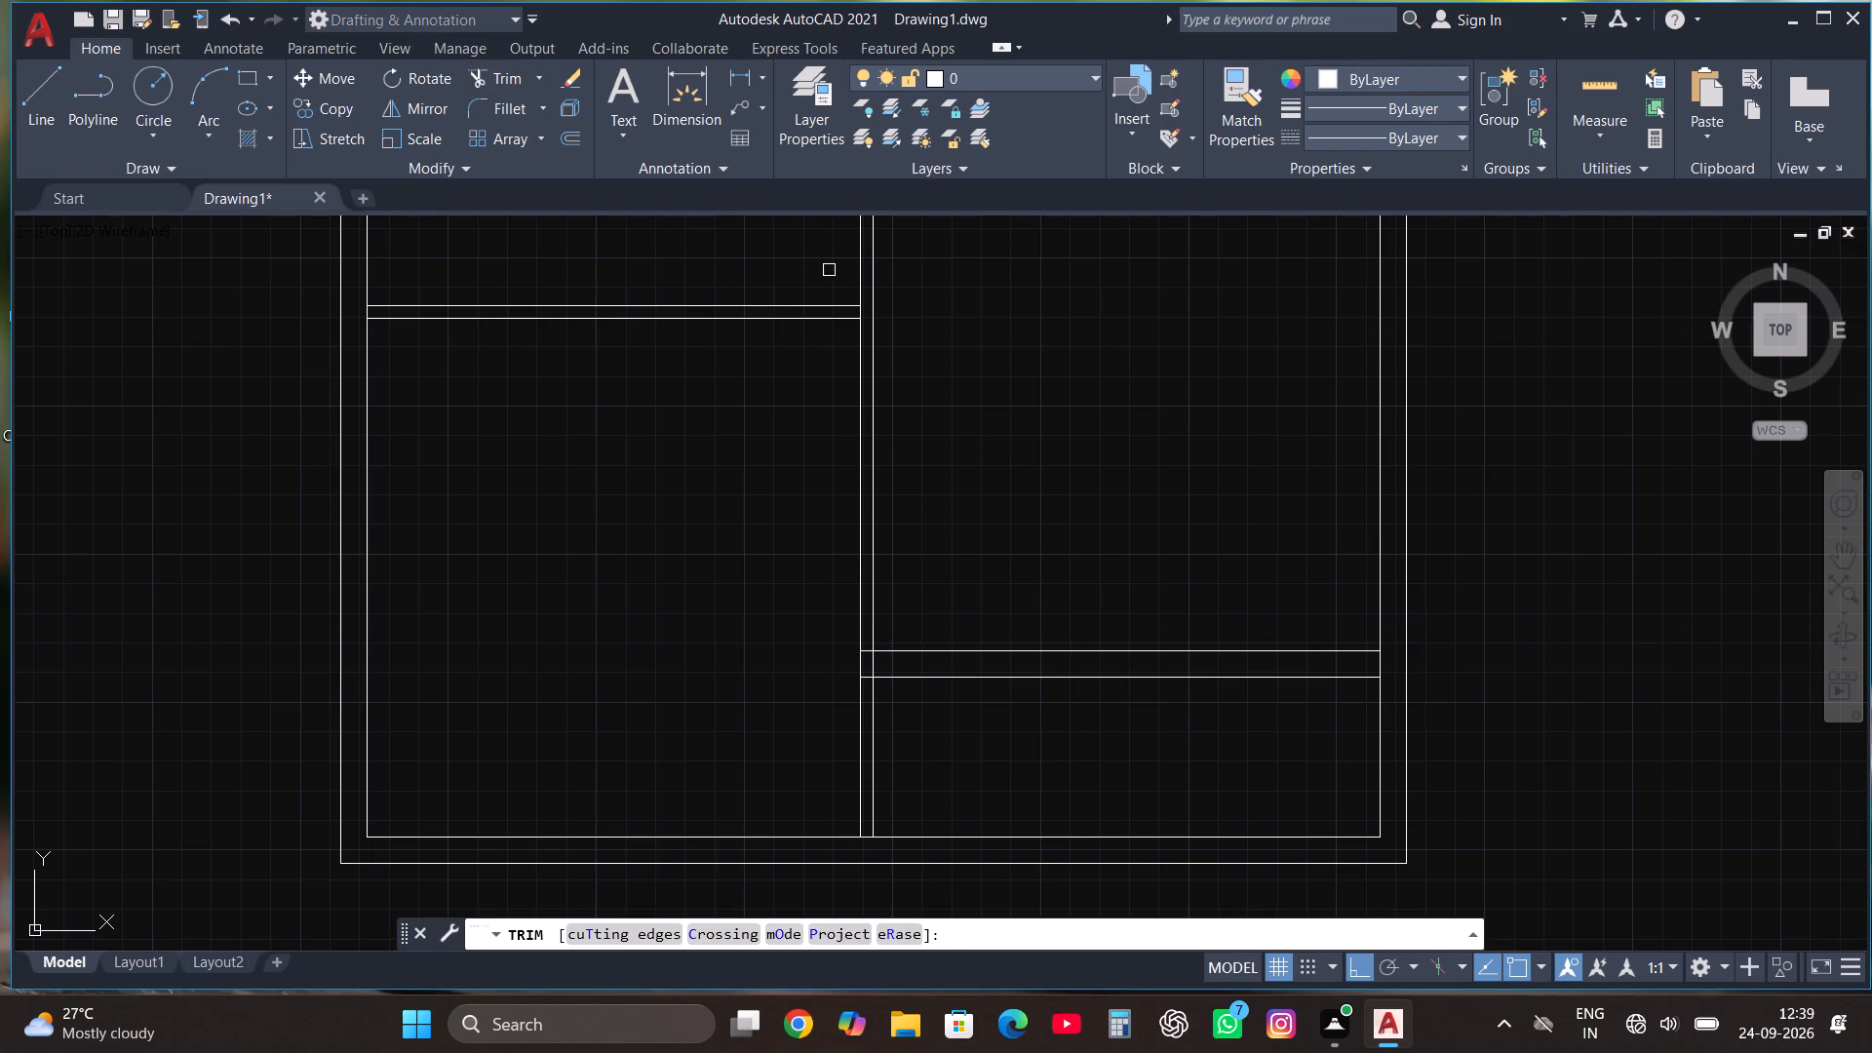
left_click(871, 666)
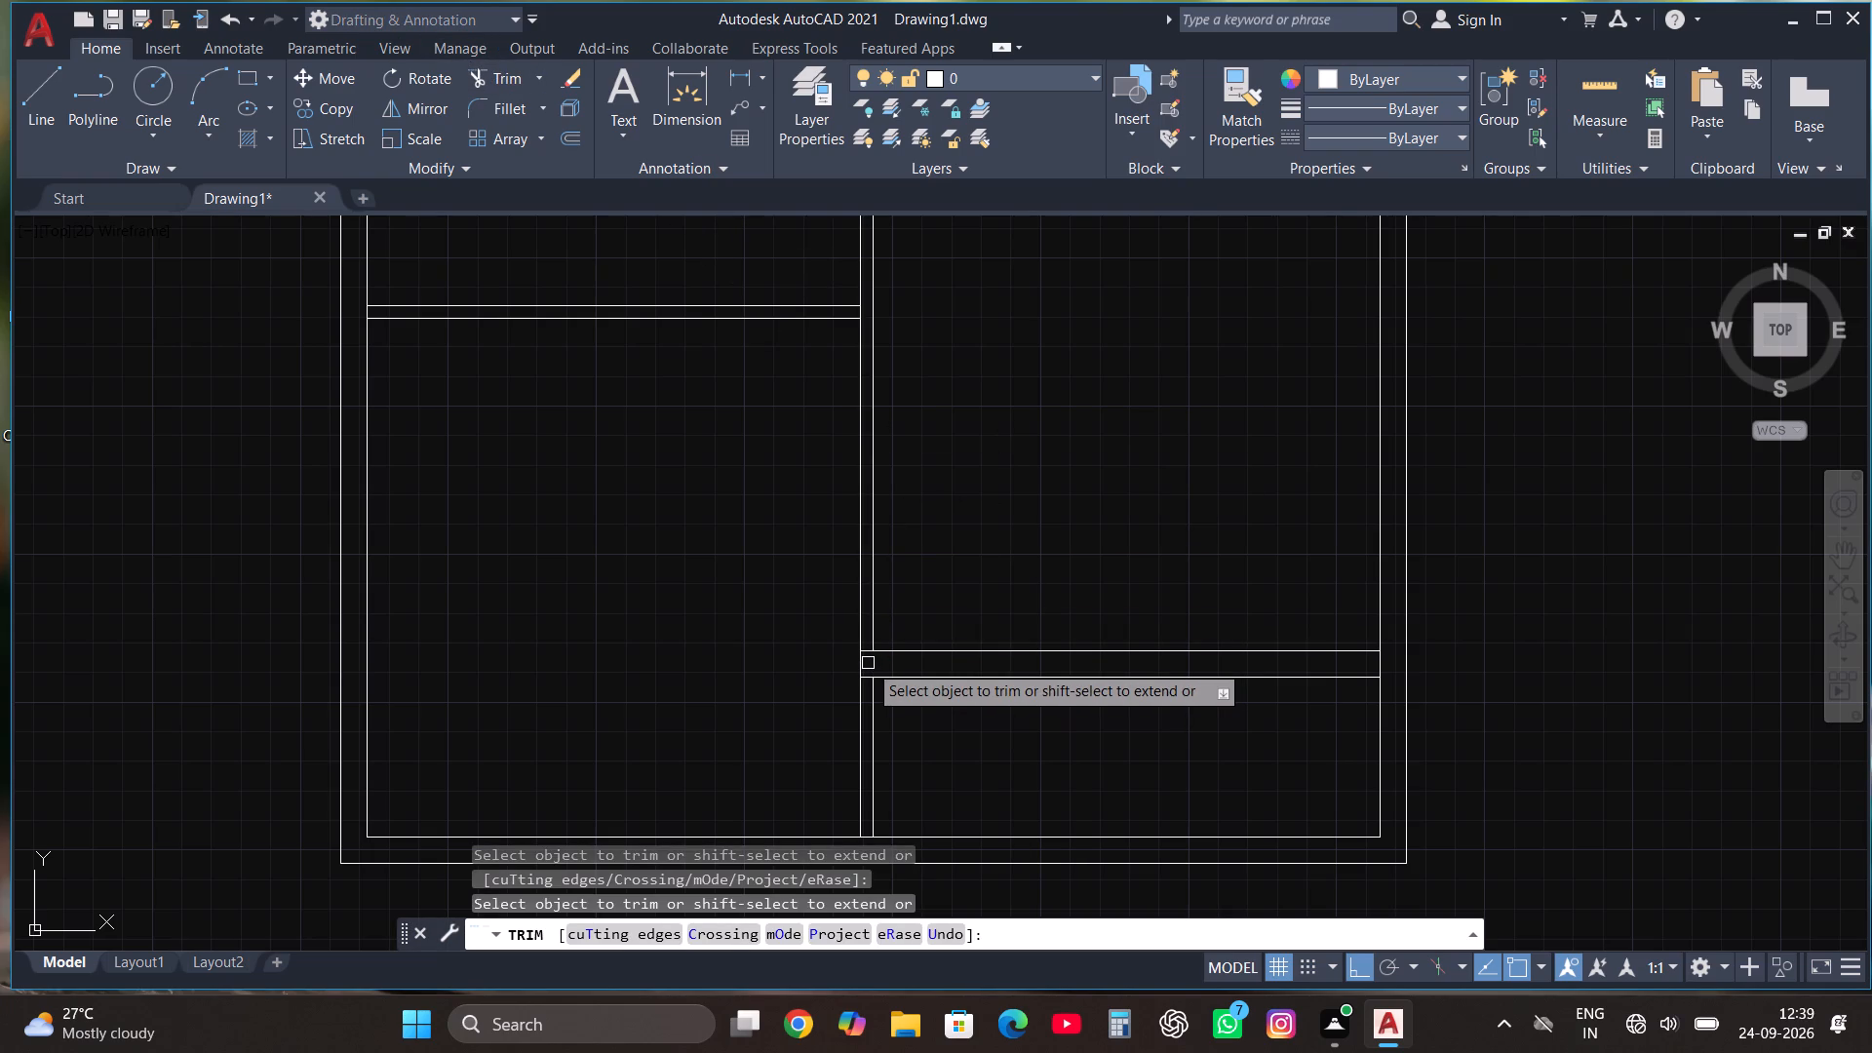
scroll(879, 667, "up", 1)
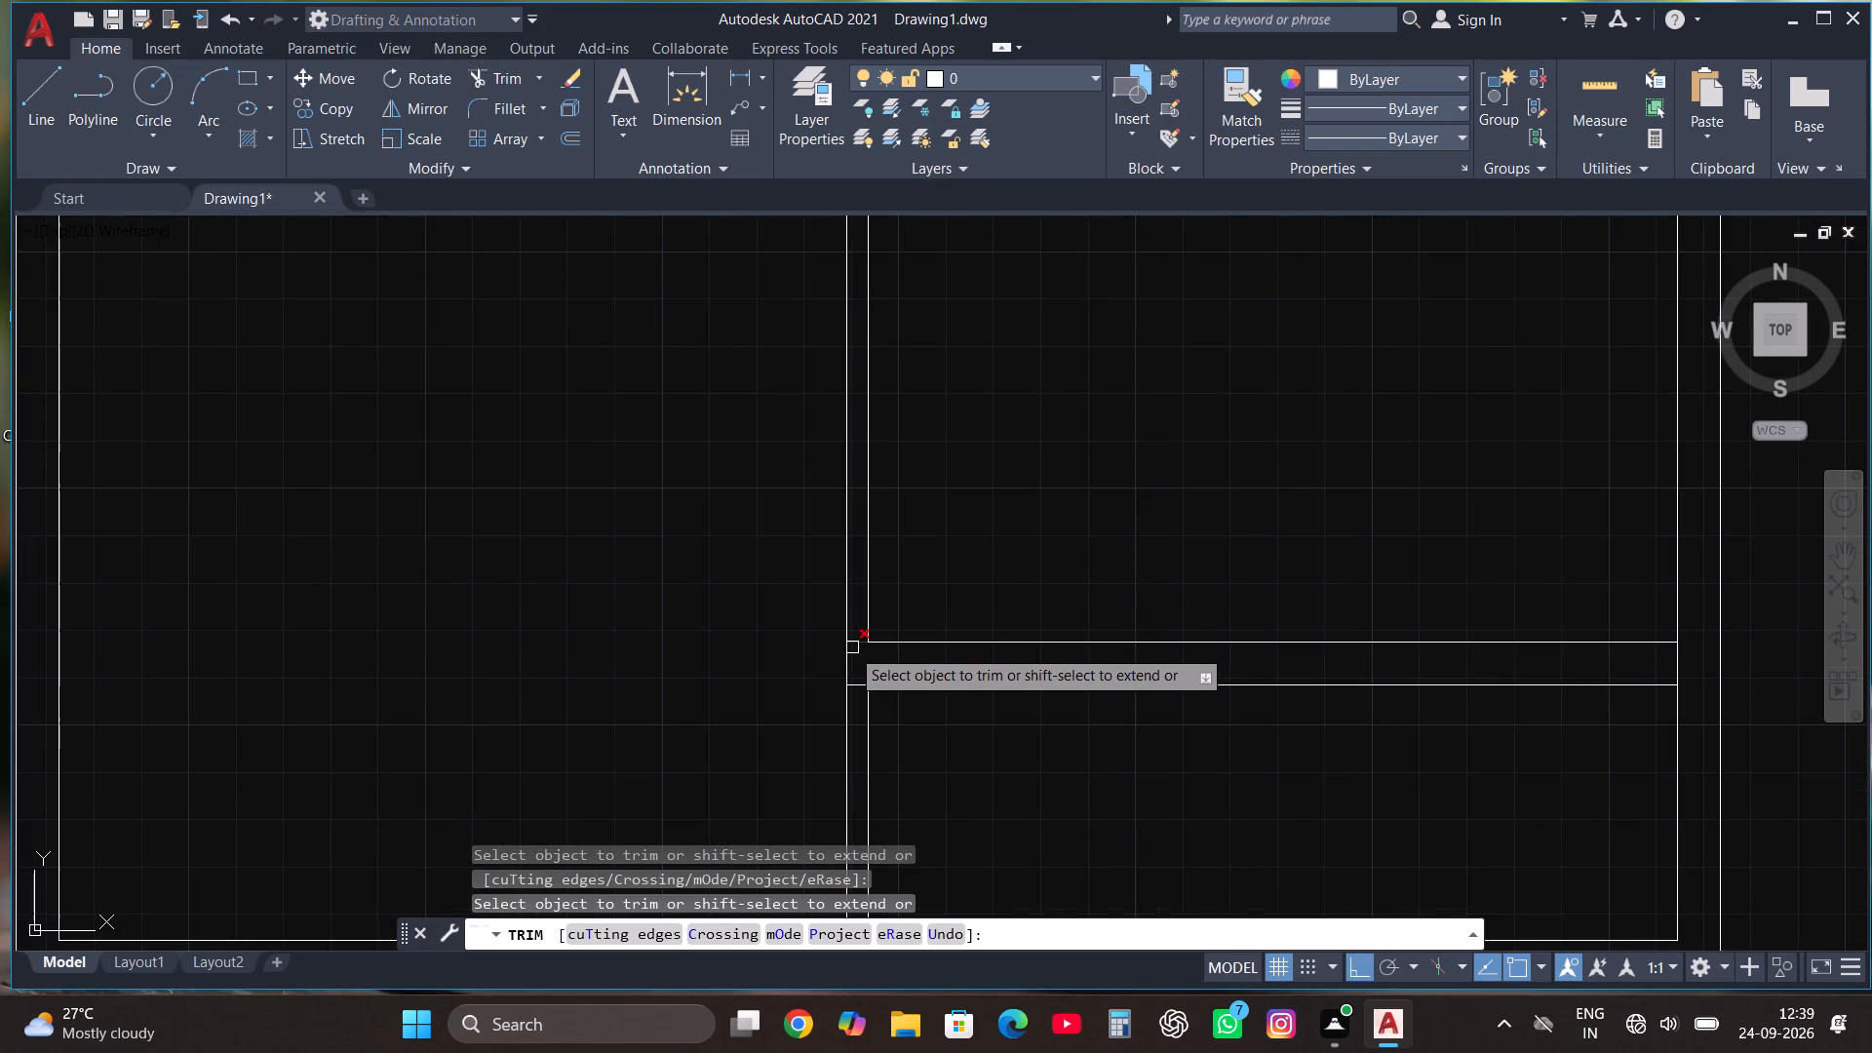
left_click(850, 647)
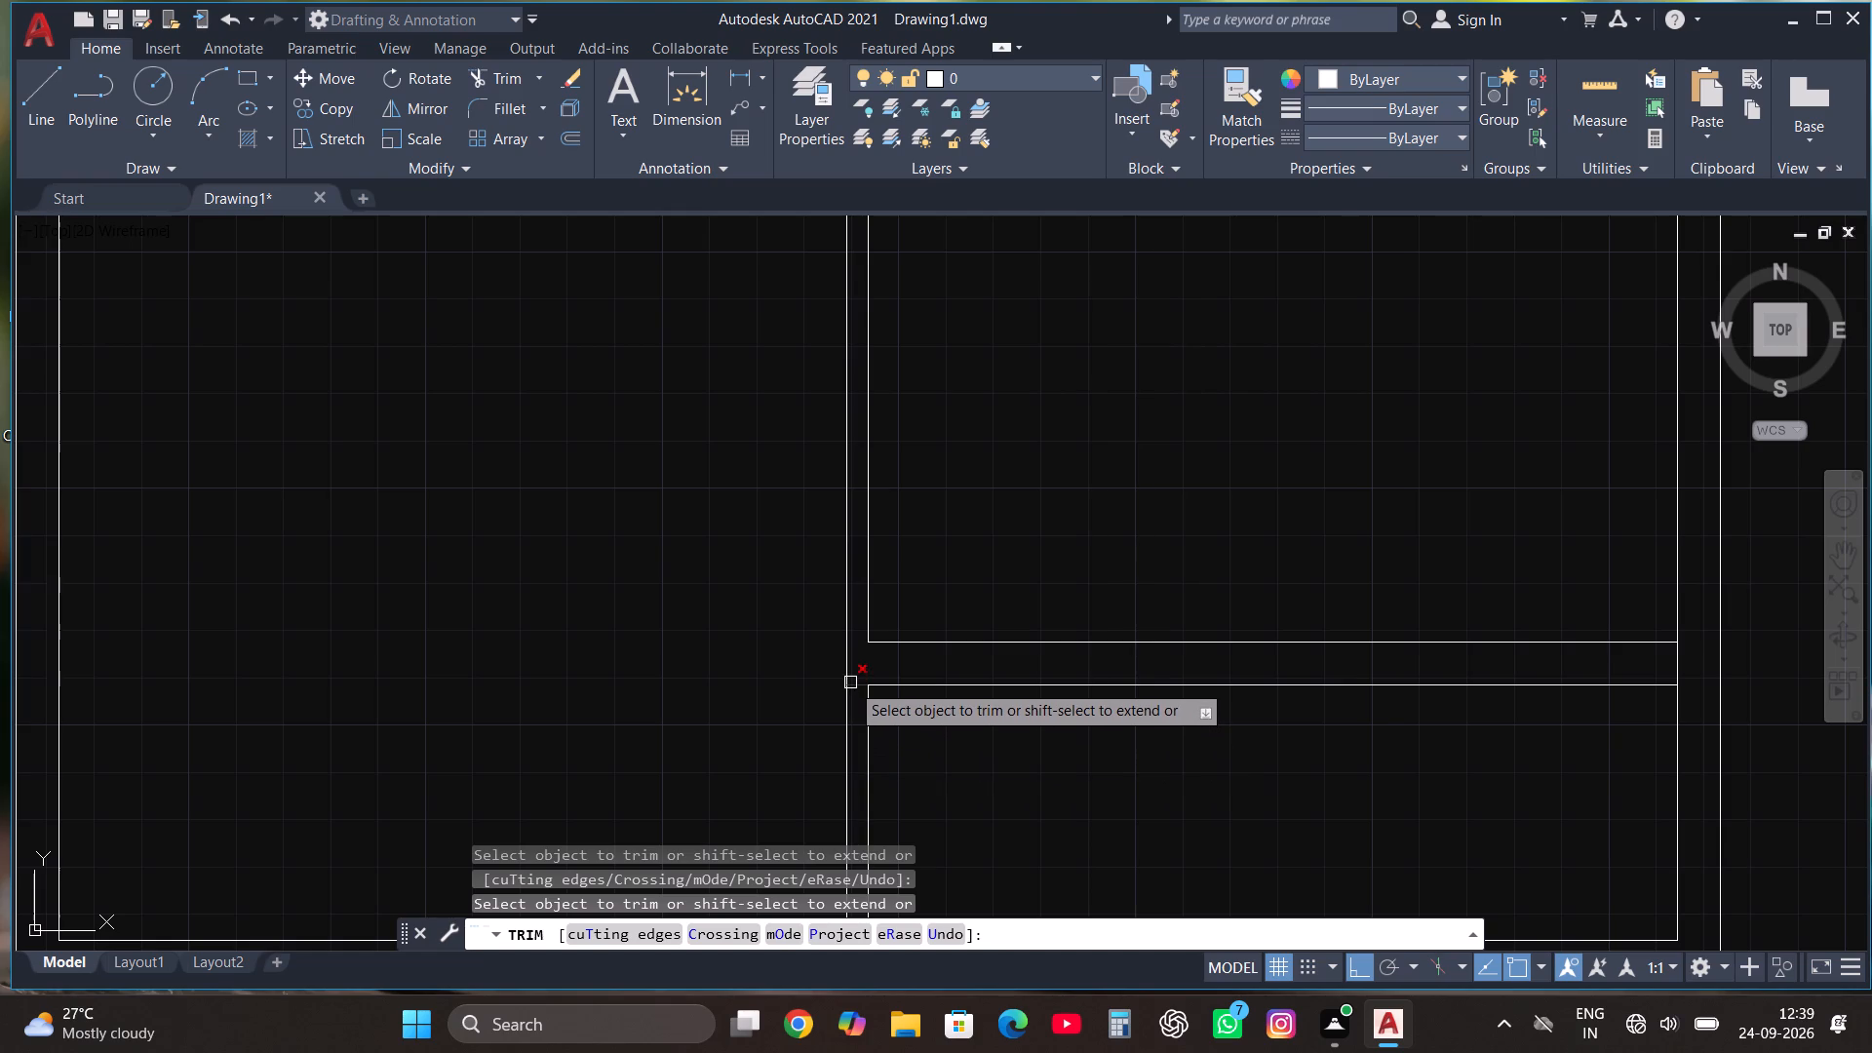
left_click(850, 682)
scroll(738, 627, "down", 1)
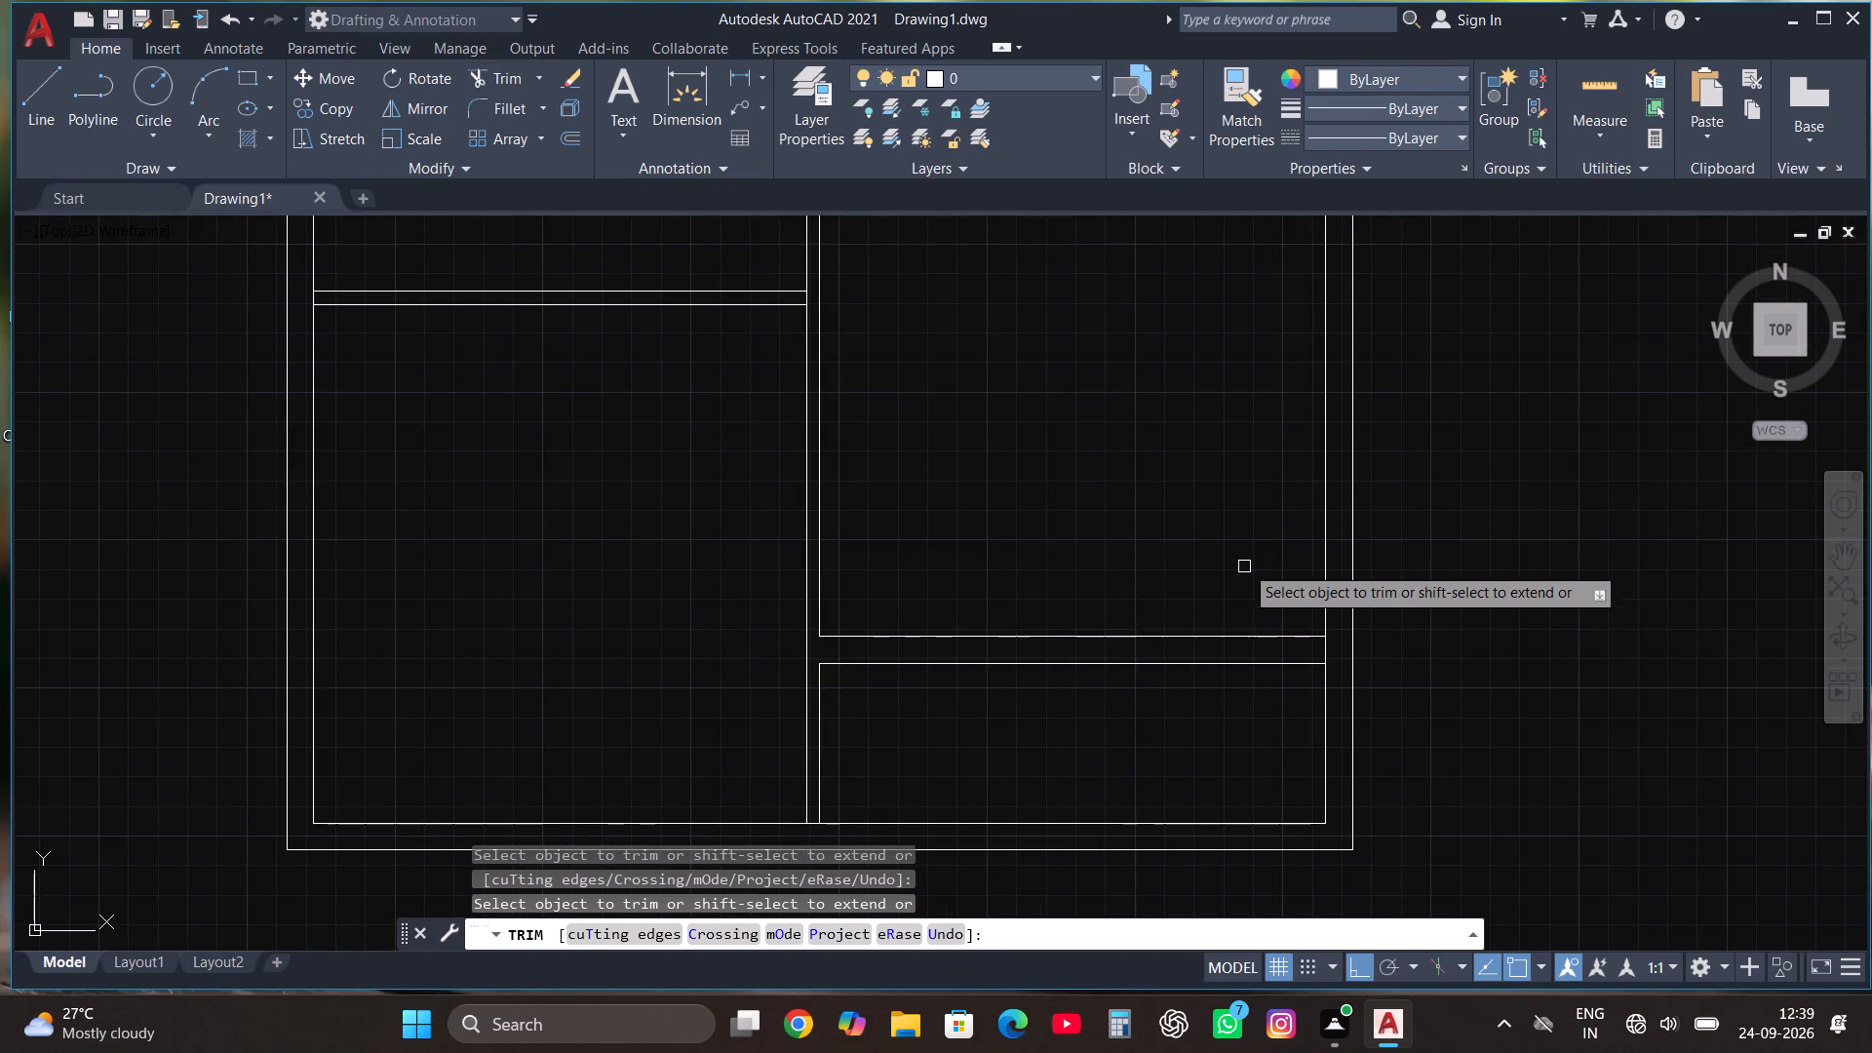
left_click(1321, 653)
Trim away the bottom outer wall's inner face line along the small lower-right room.
scroll(1206, 446, "down", 1)
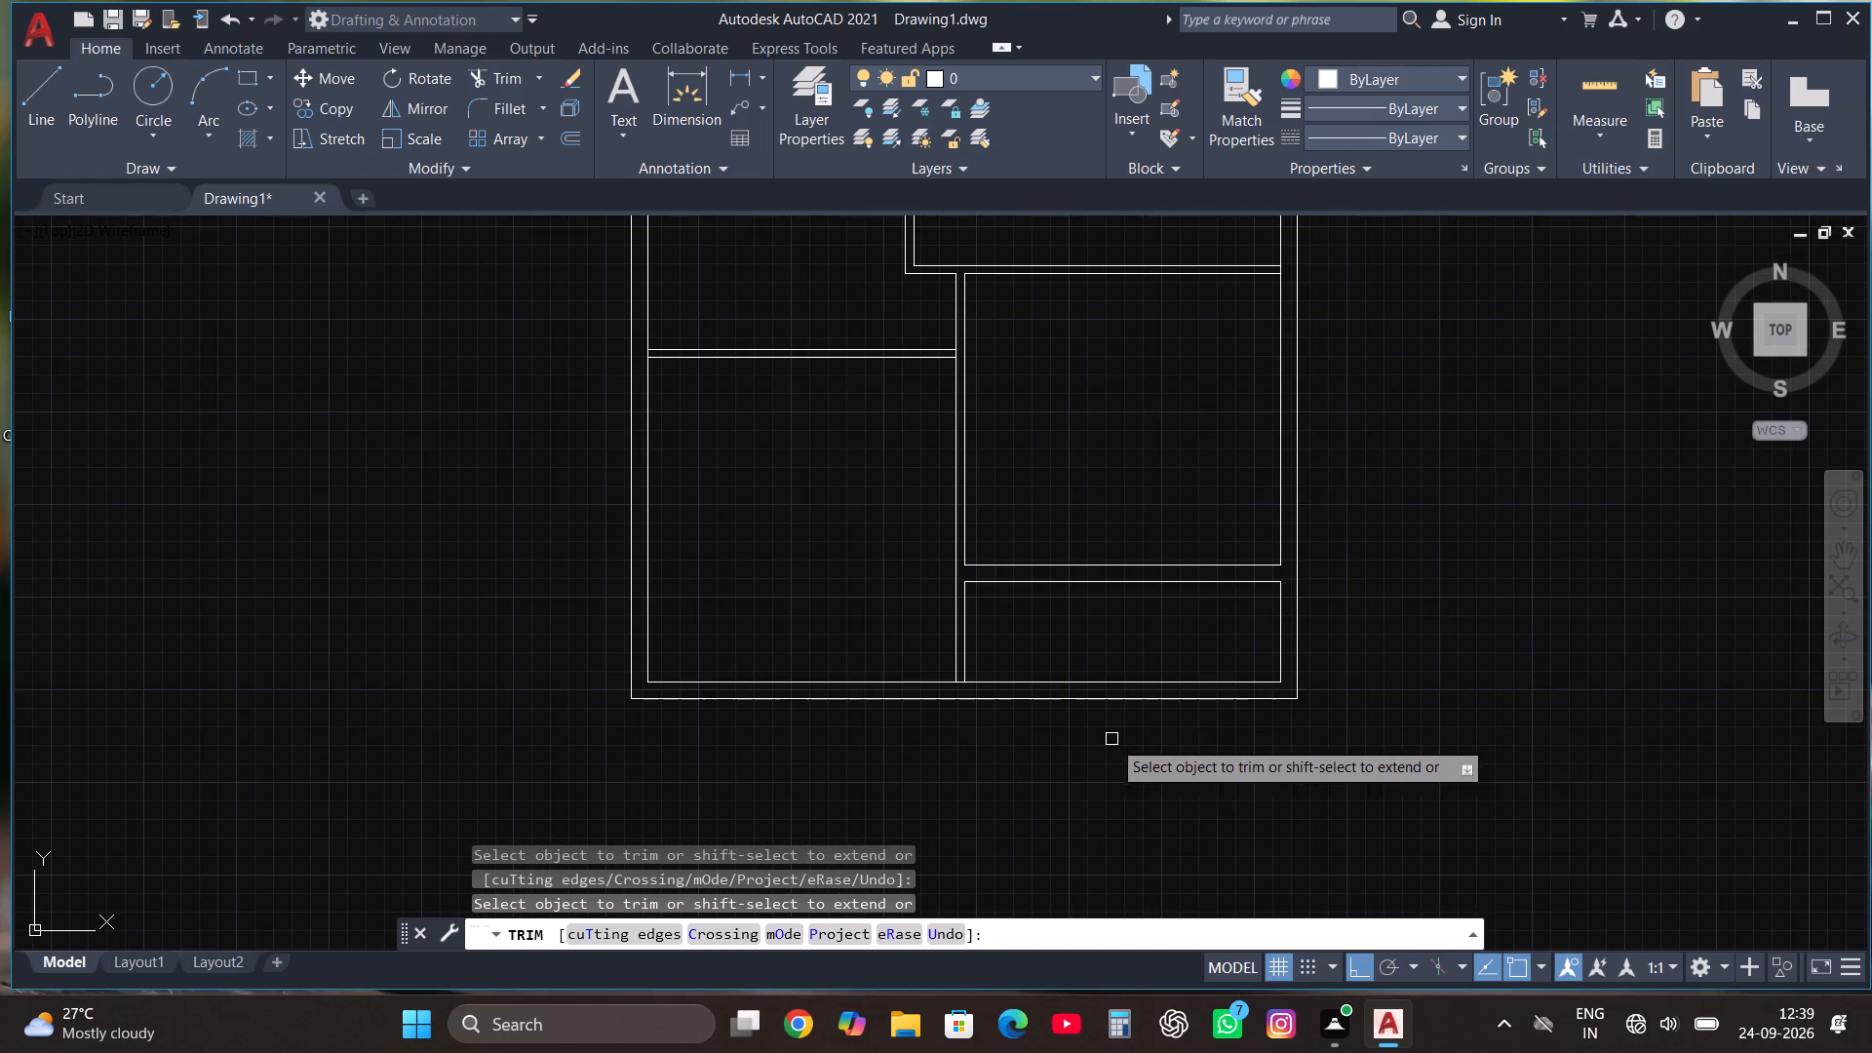
scroll(1100, 740, "up", 1)
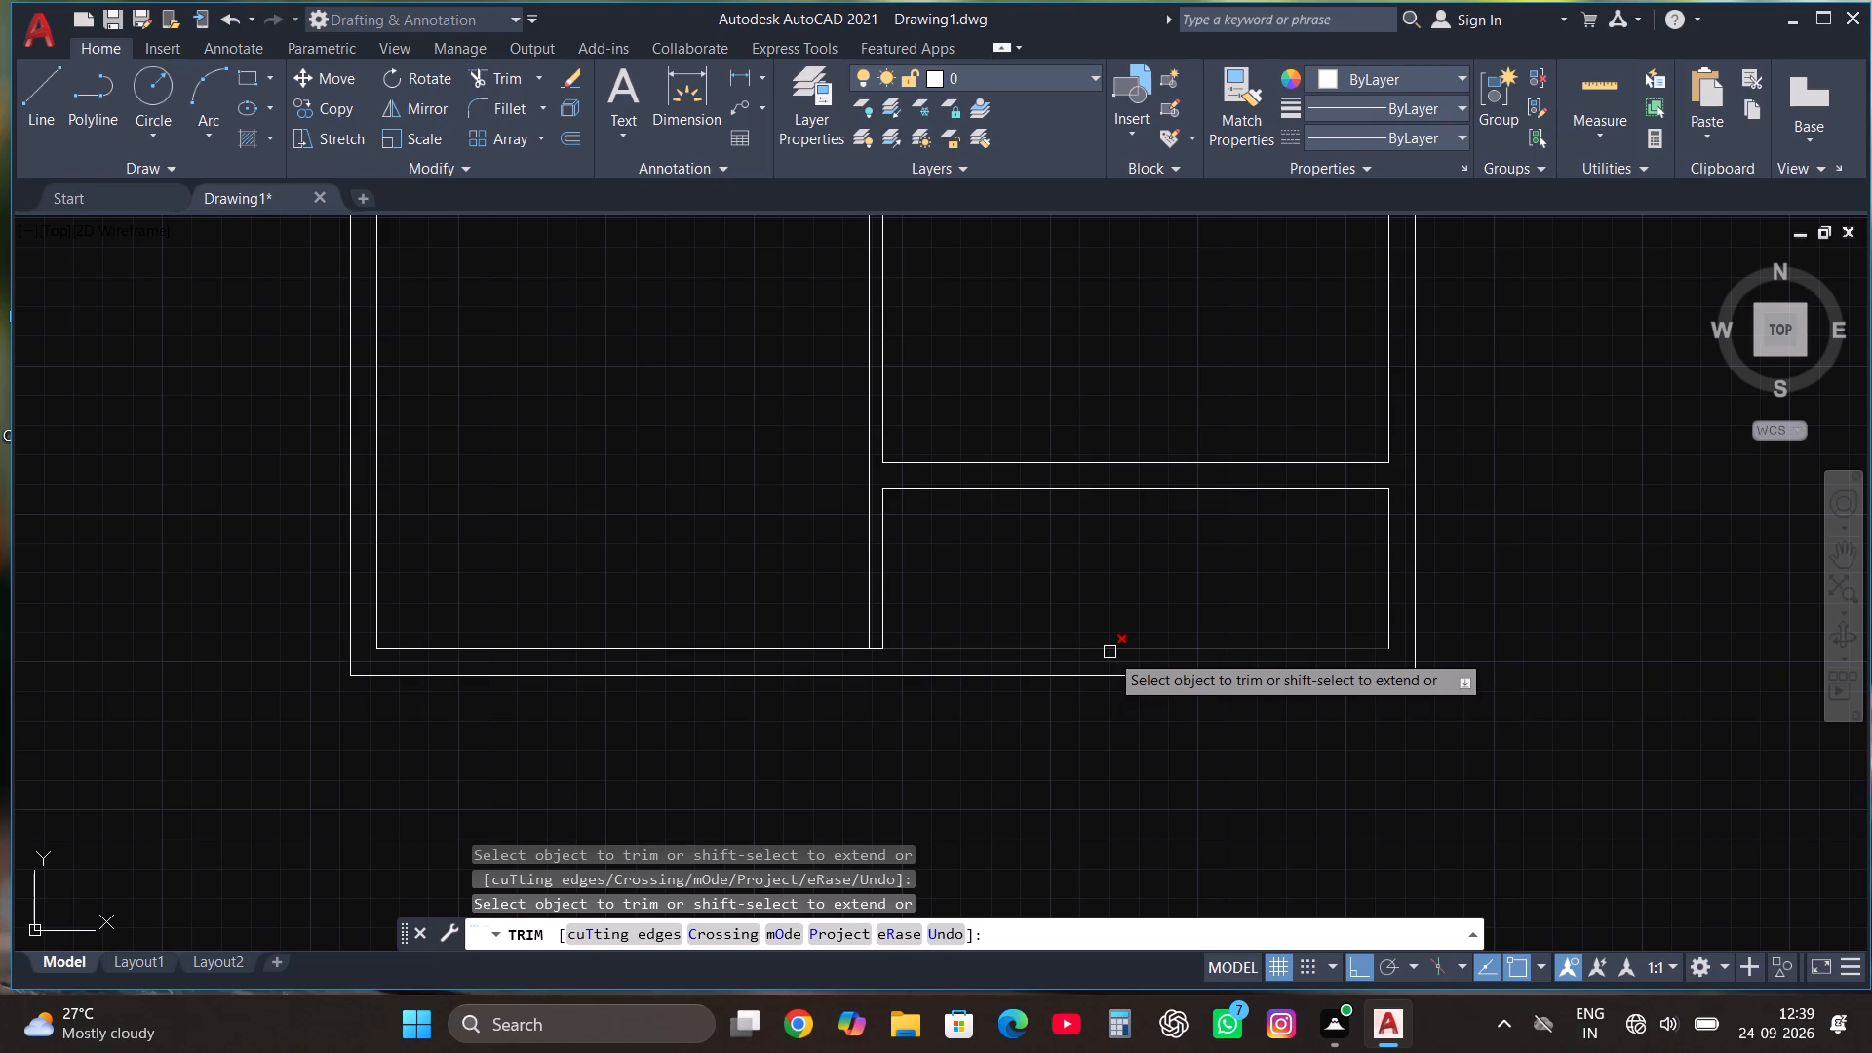
left_click(1110, 652)
key("Escape")
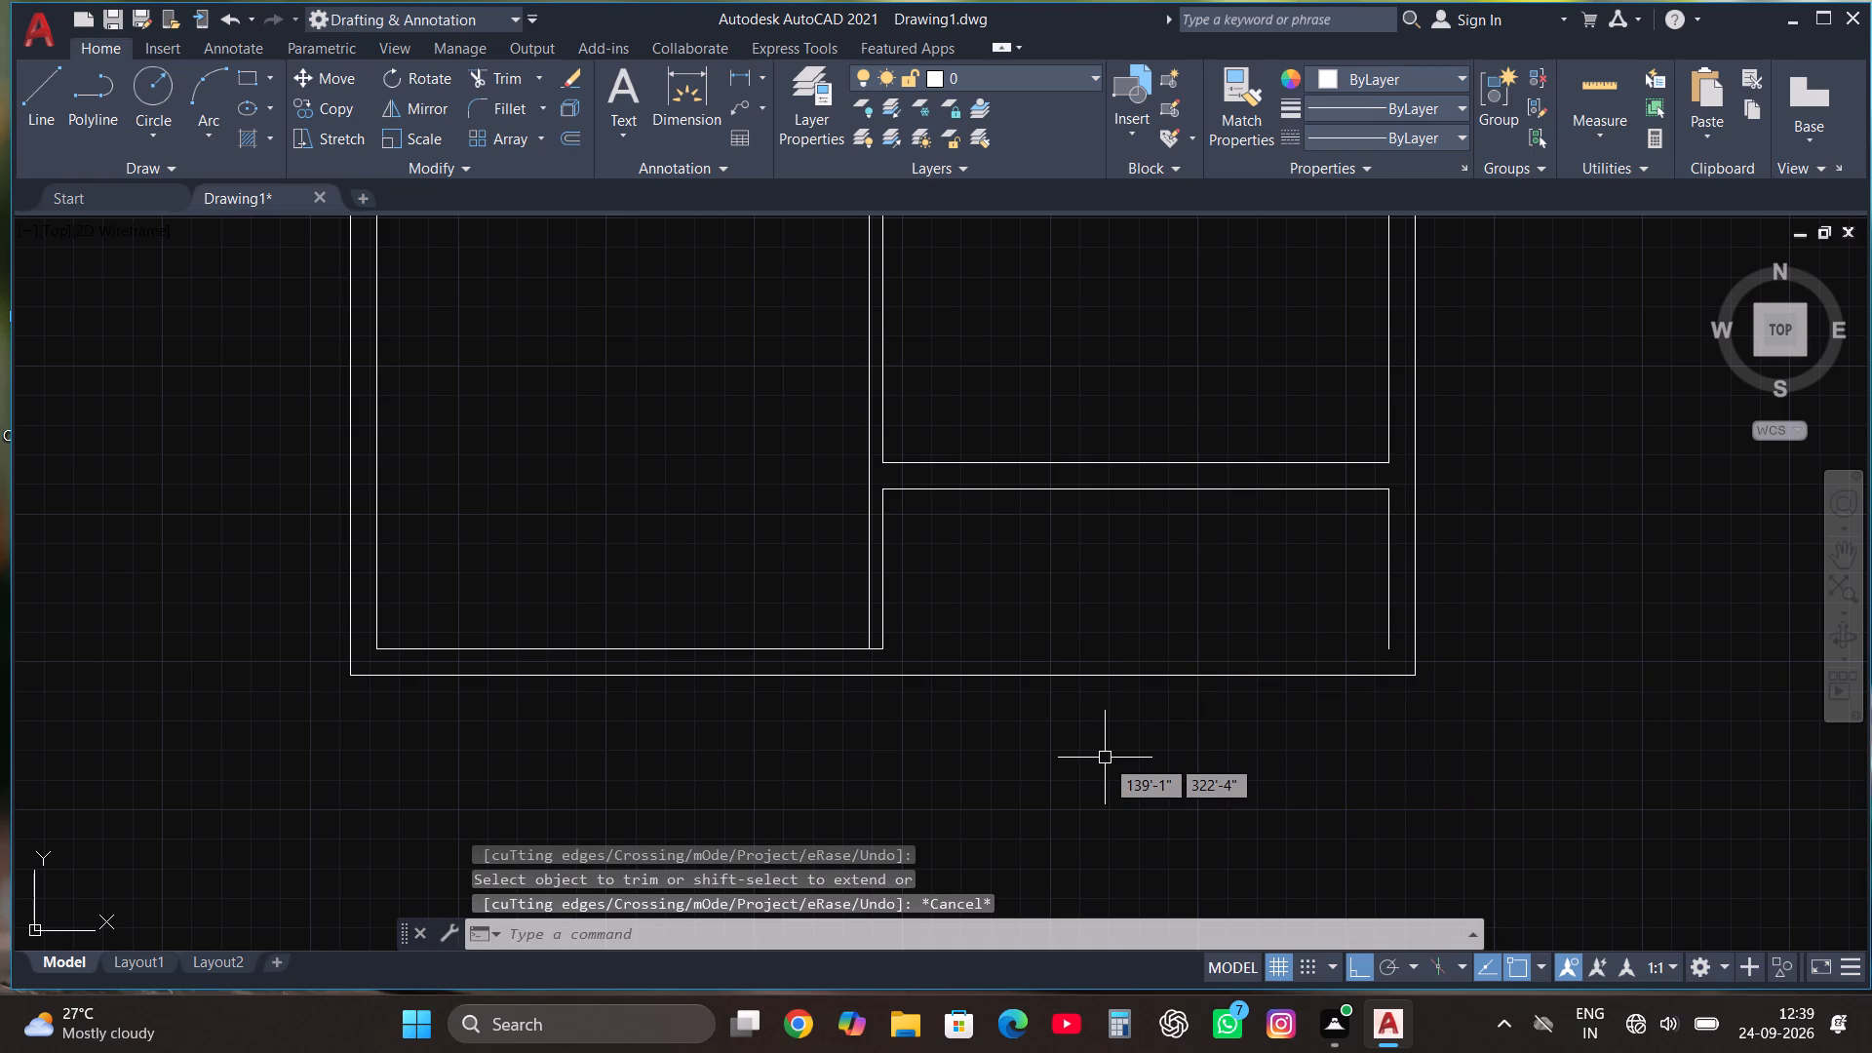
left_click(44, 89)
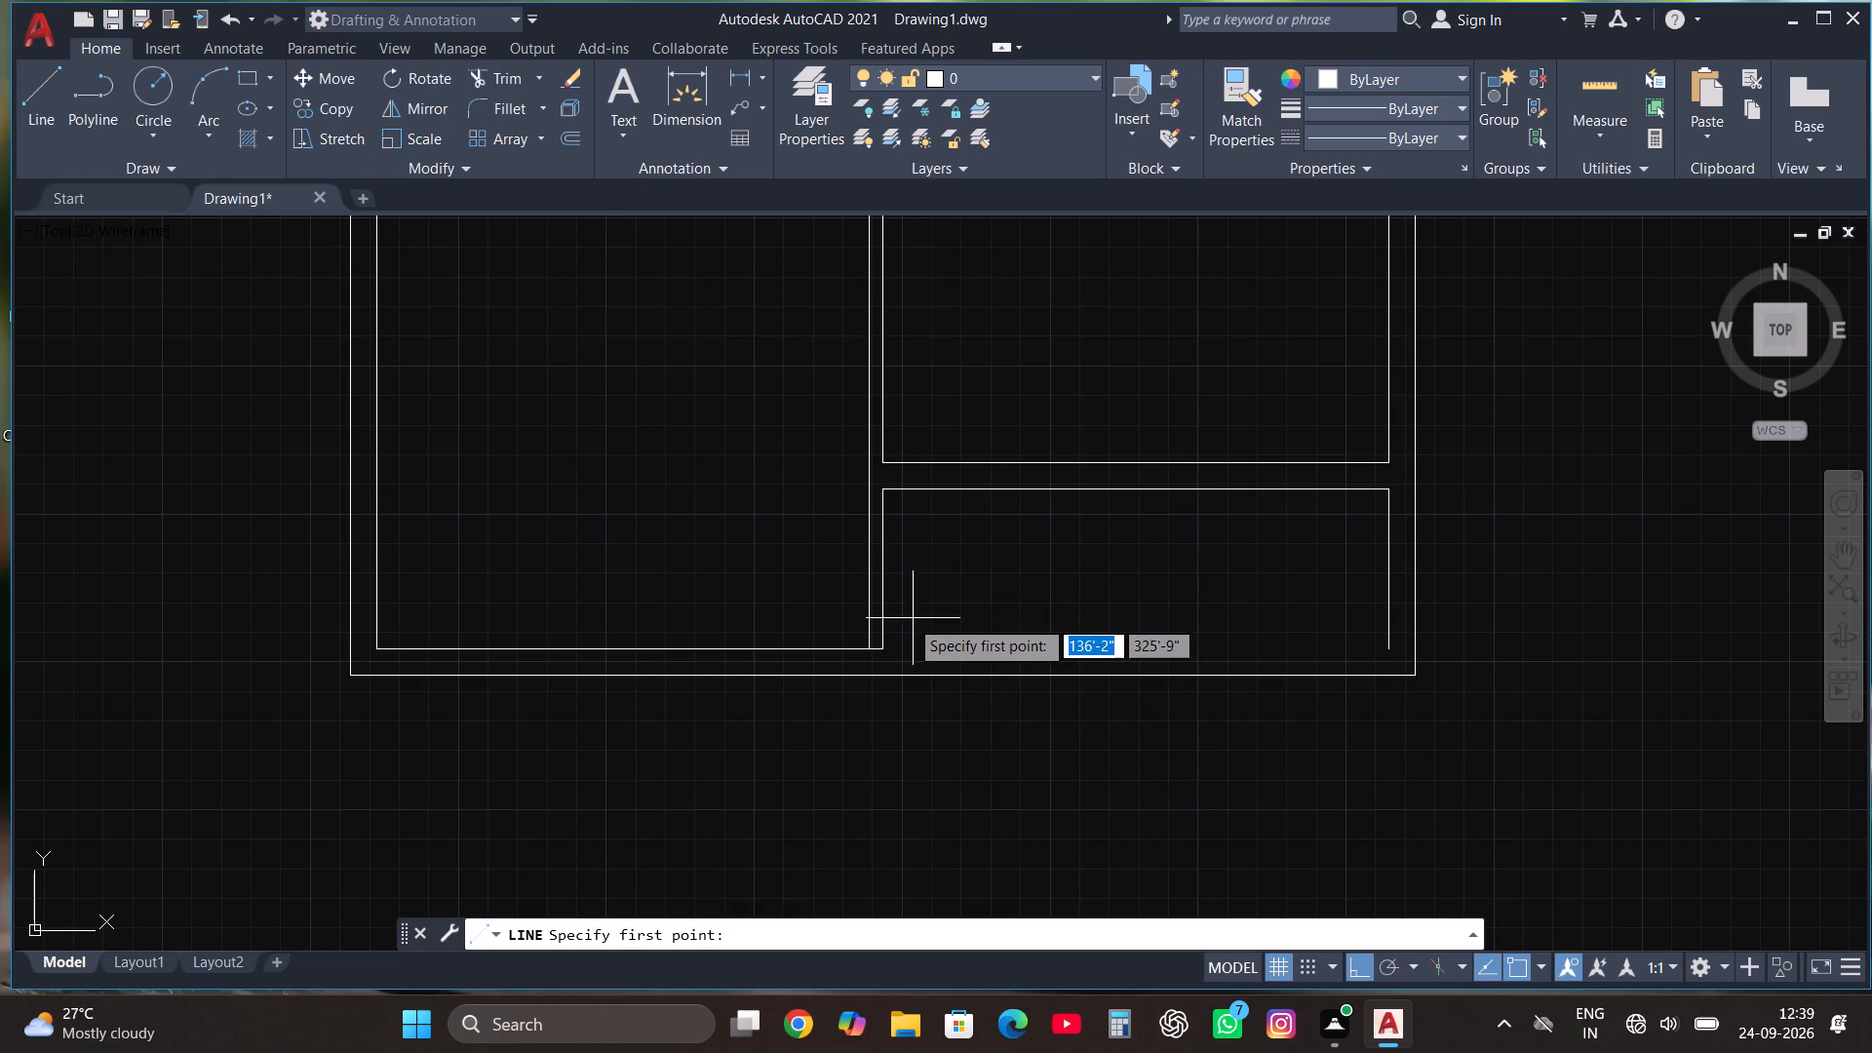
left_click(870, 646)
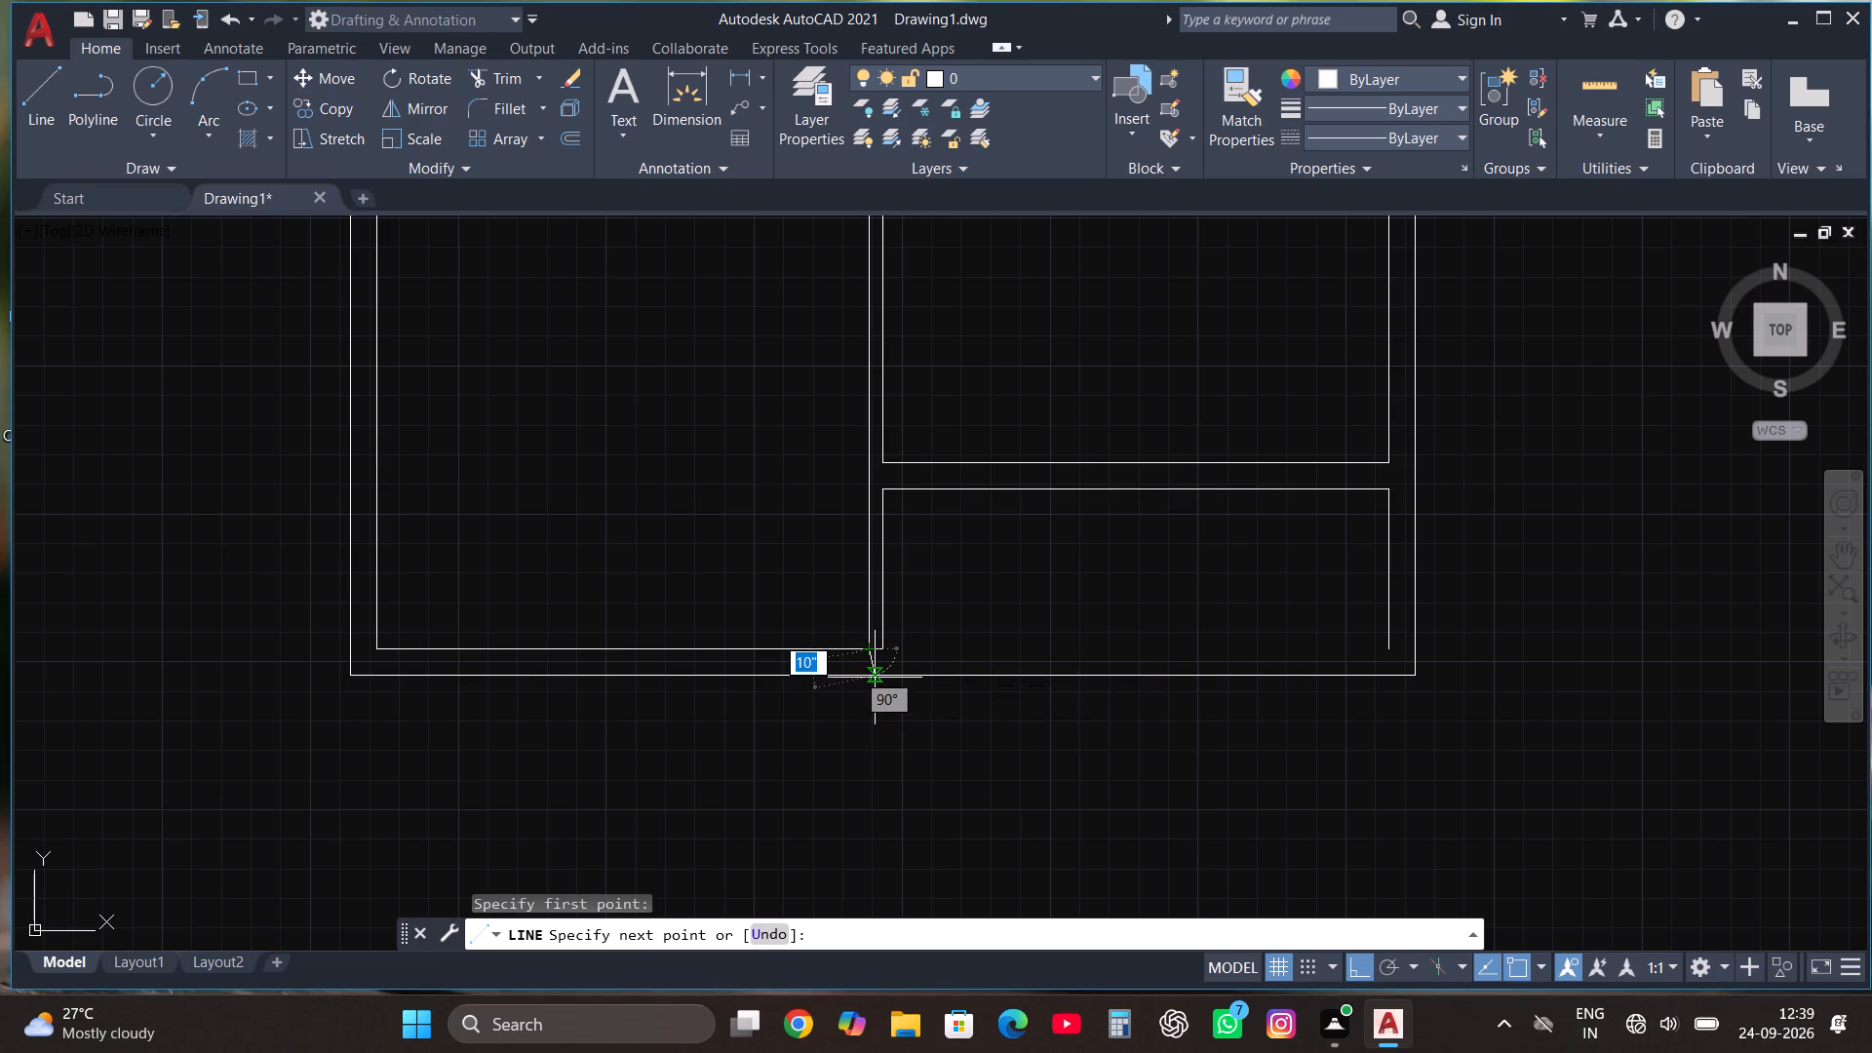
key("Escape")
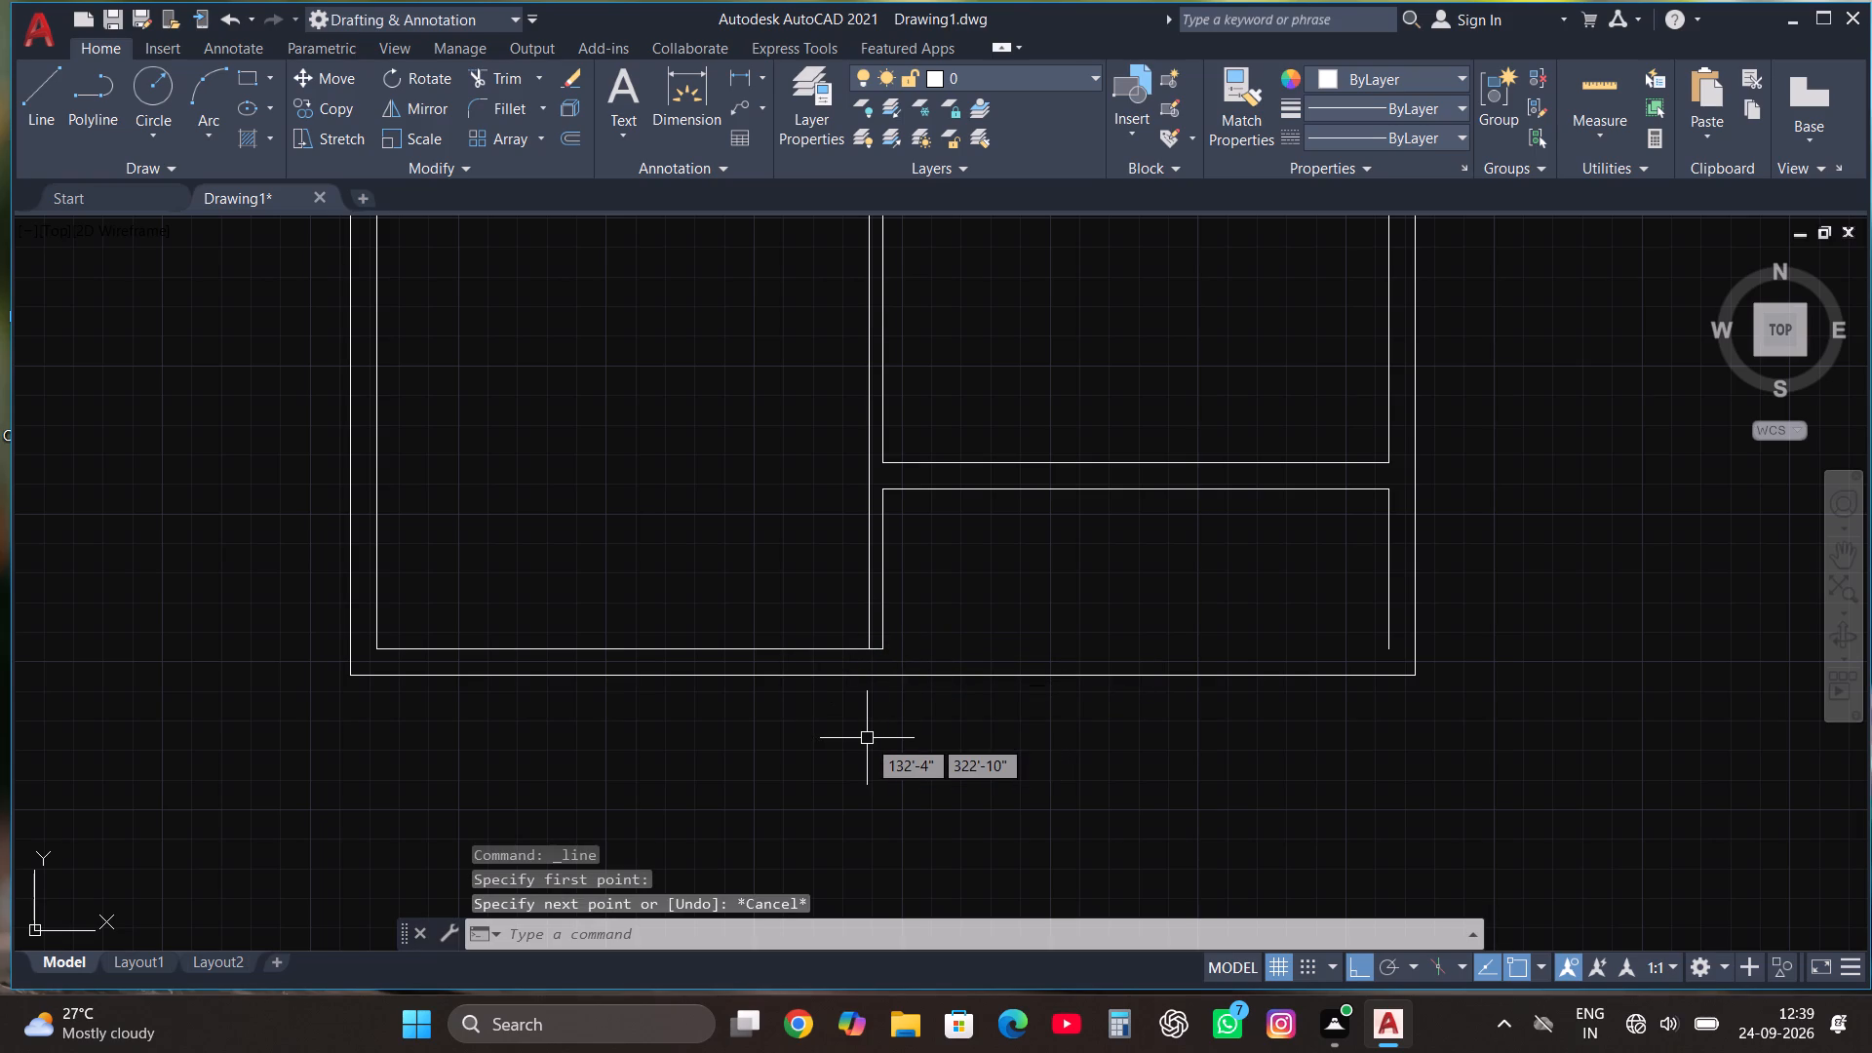
Draw a 4.5" horizontal line from the partition's right face near its lower end, continuing straight down past the bottom outer wall.
left_click(32, 87)
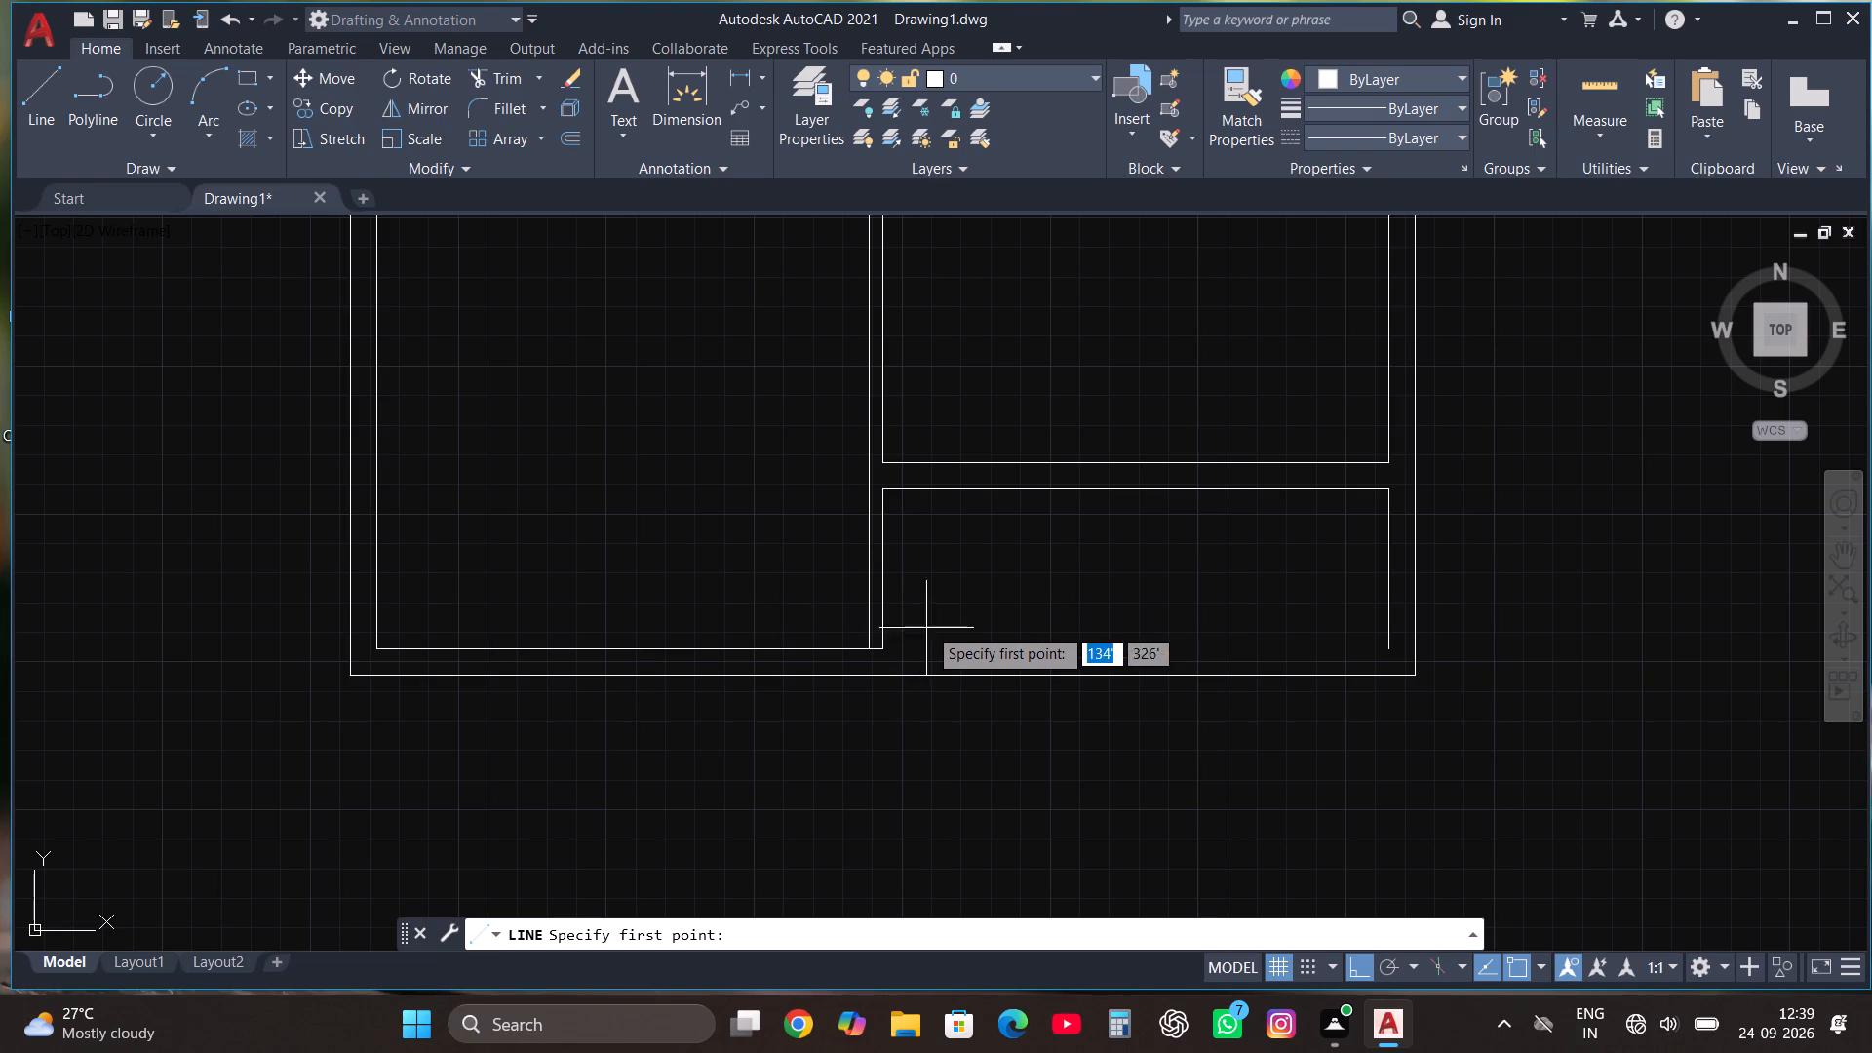
left_click(881, 610)
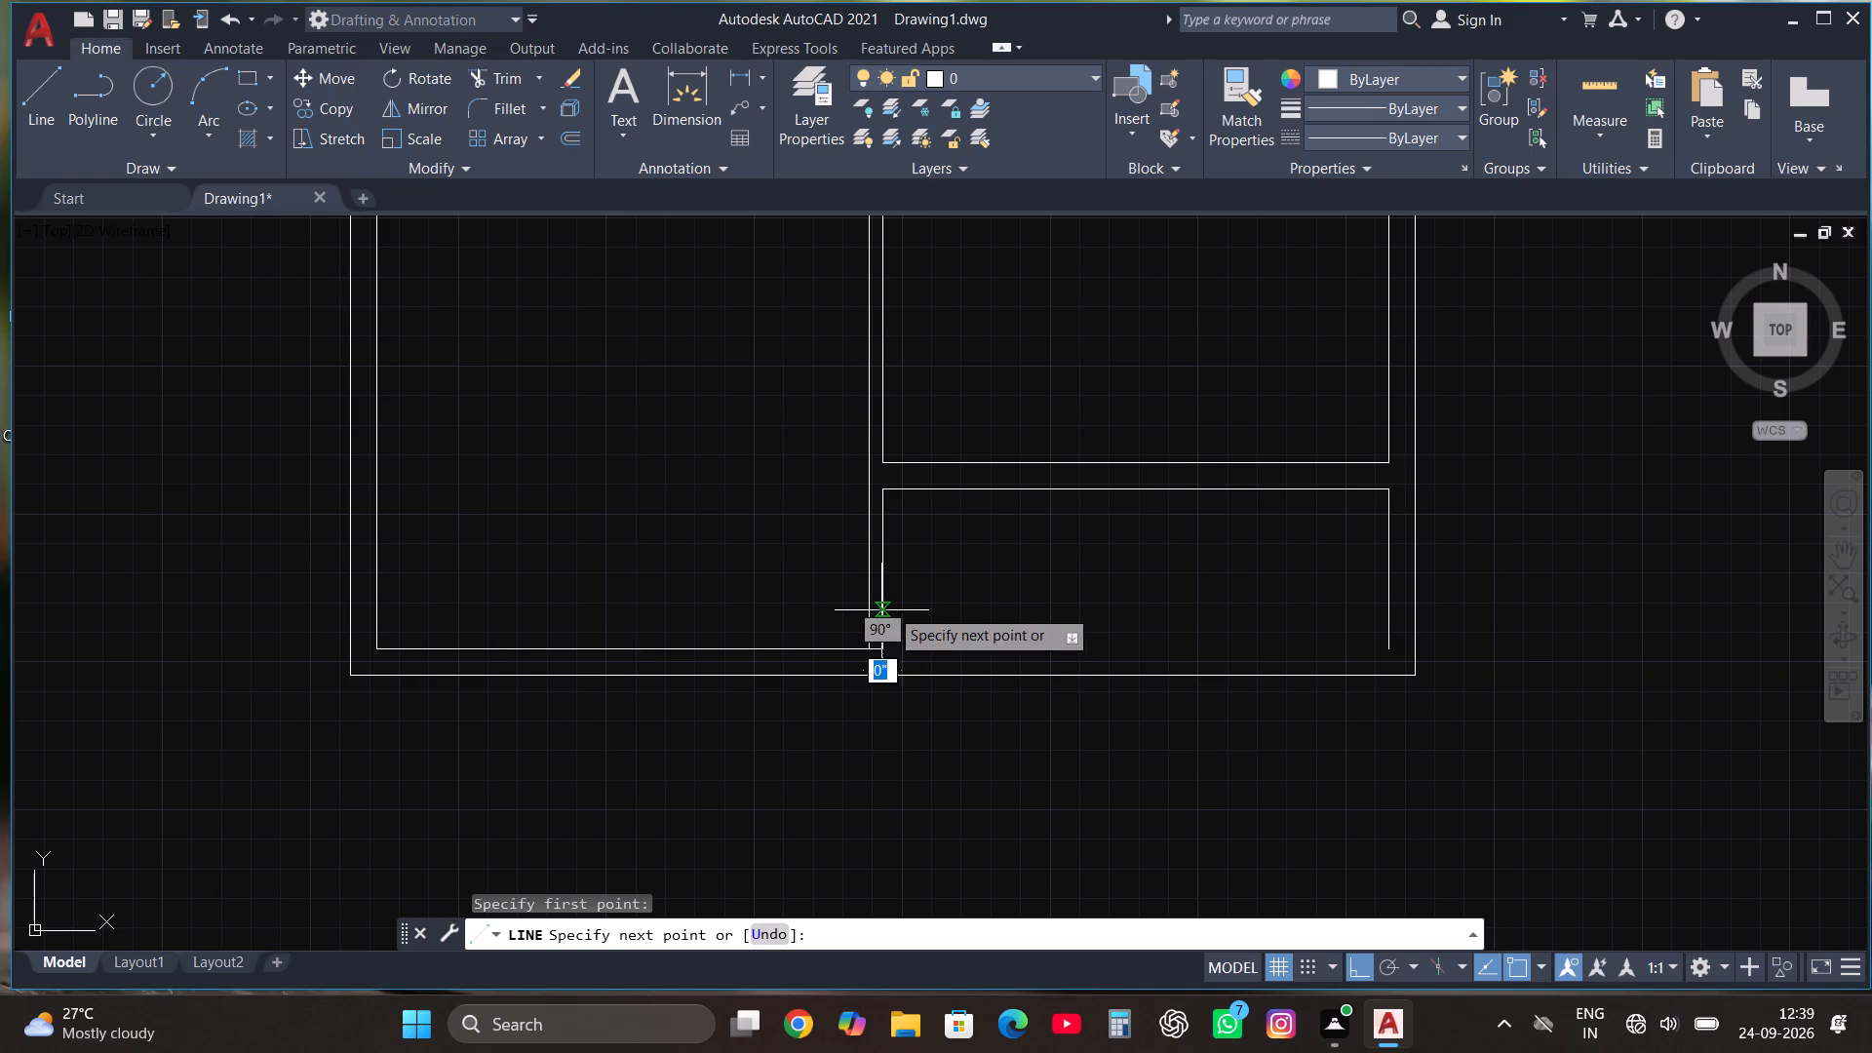
type("4.5\"")
key("Return")
left_click(867, 789)
key("Escape")
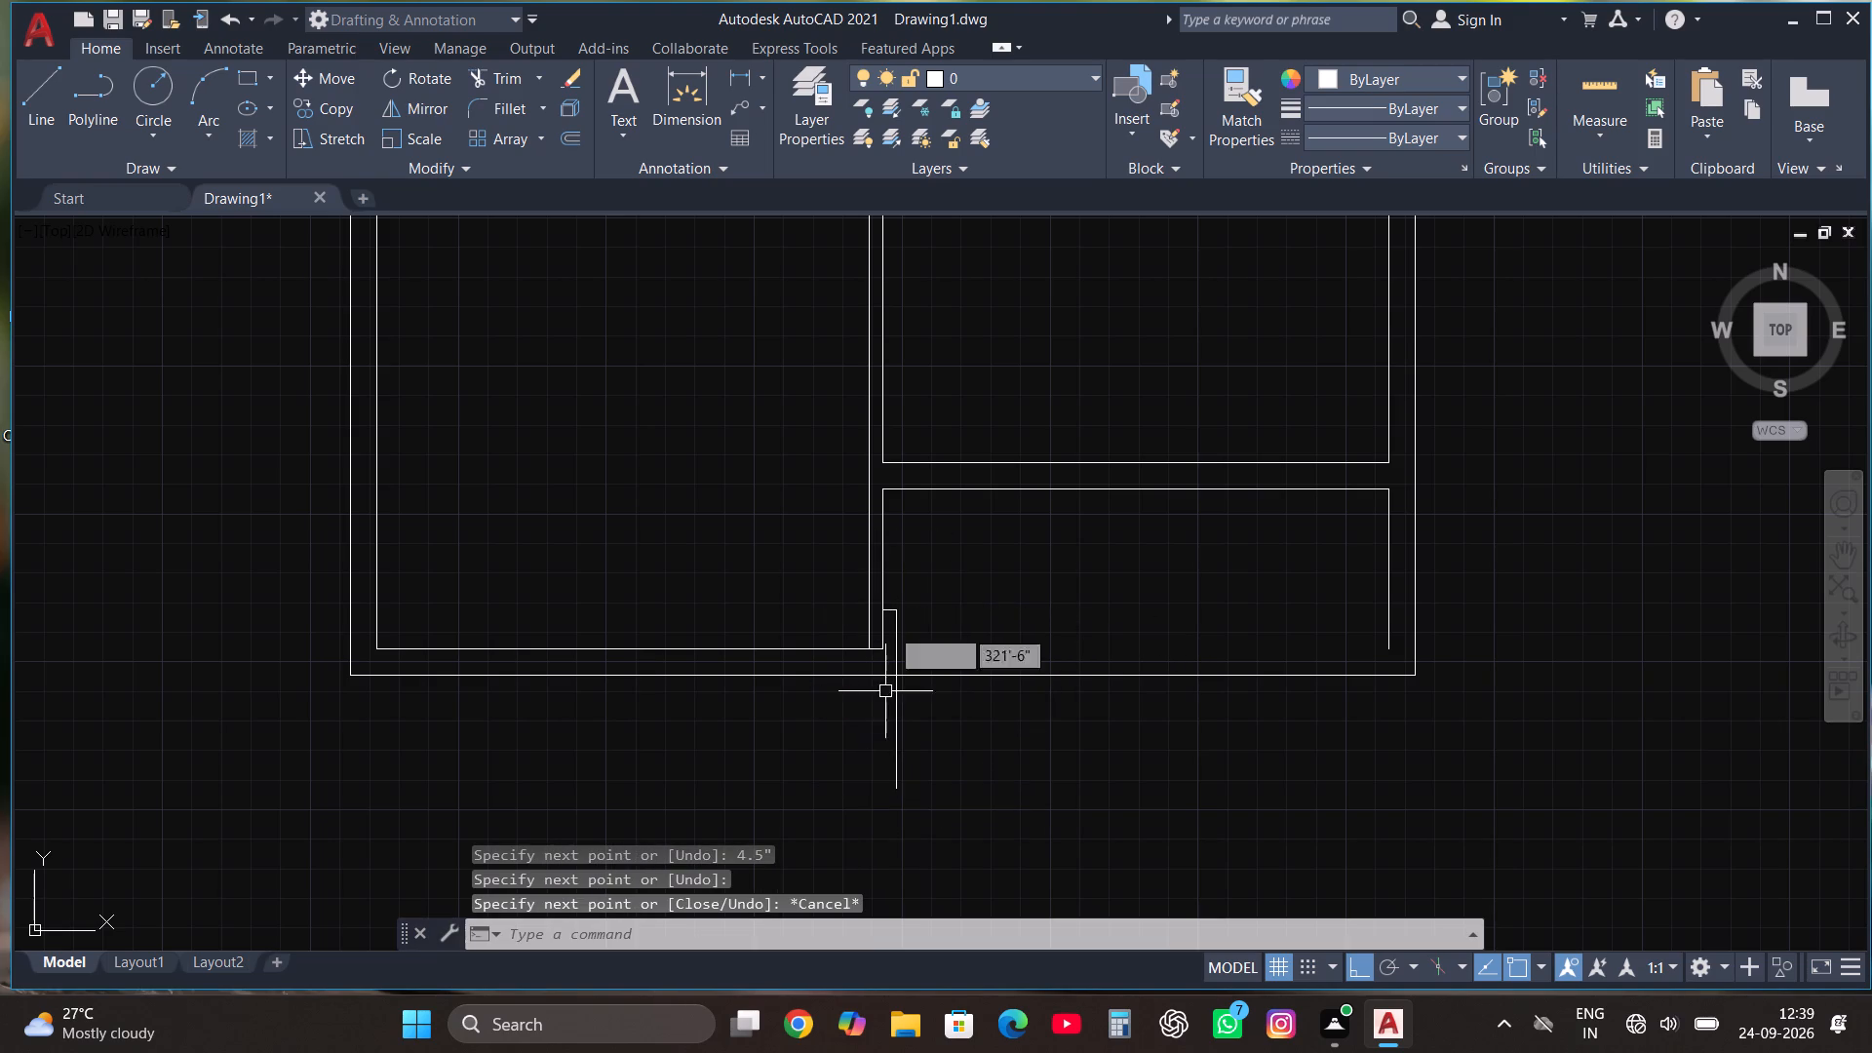
Trim the new vertical line below the bottom outer wall and the leftover partition and inner wall ends beside it.
left_click(511, 80)
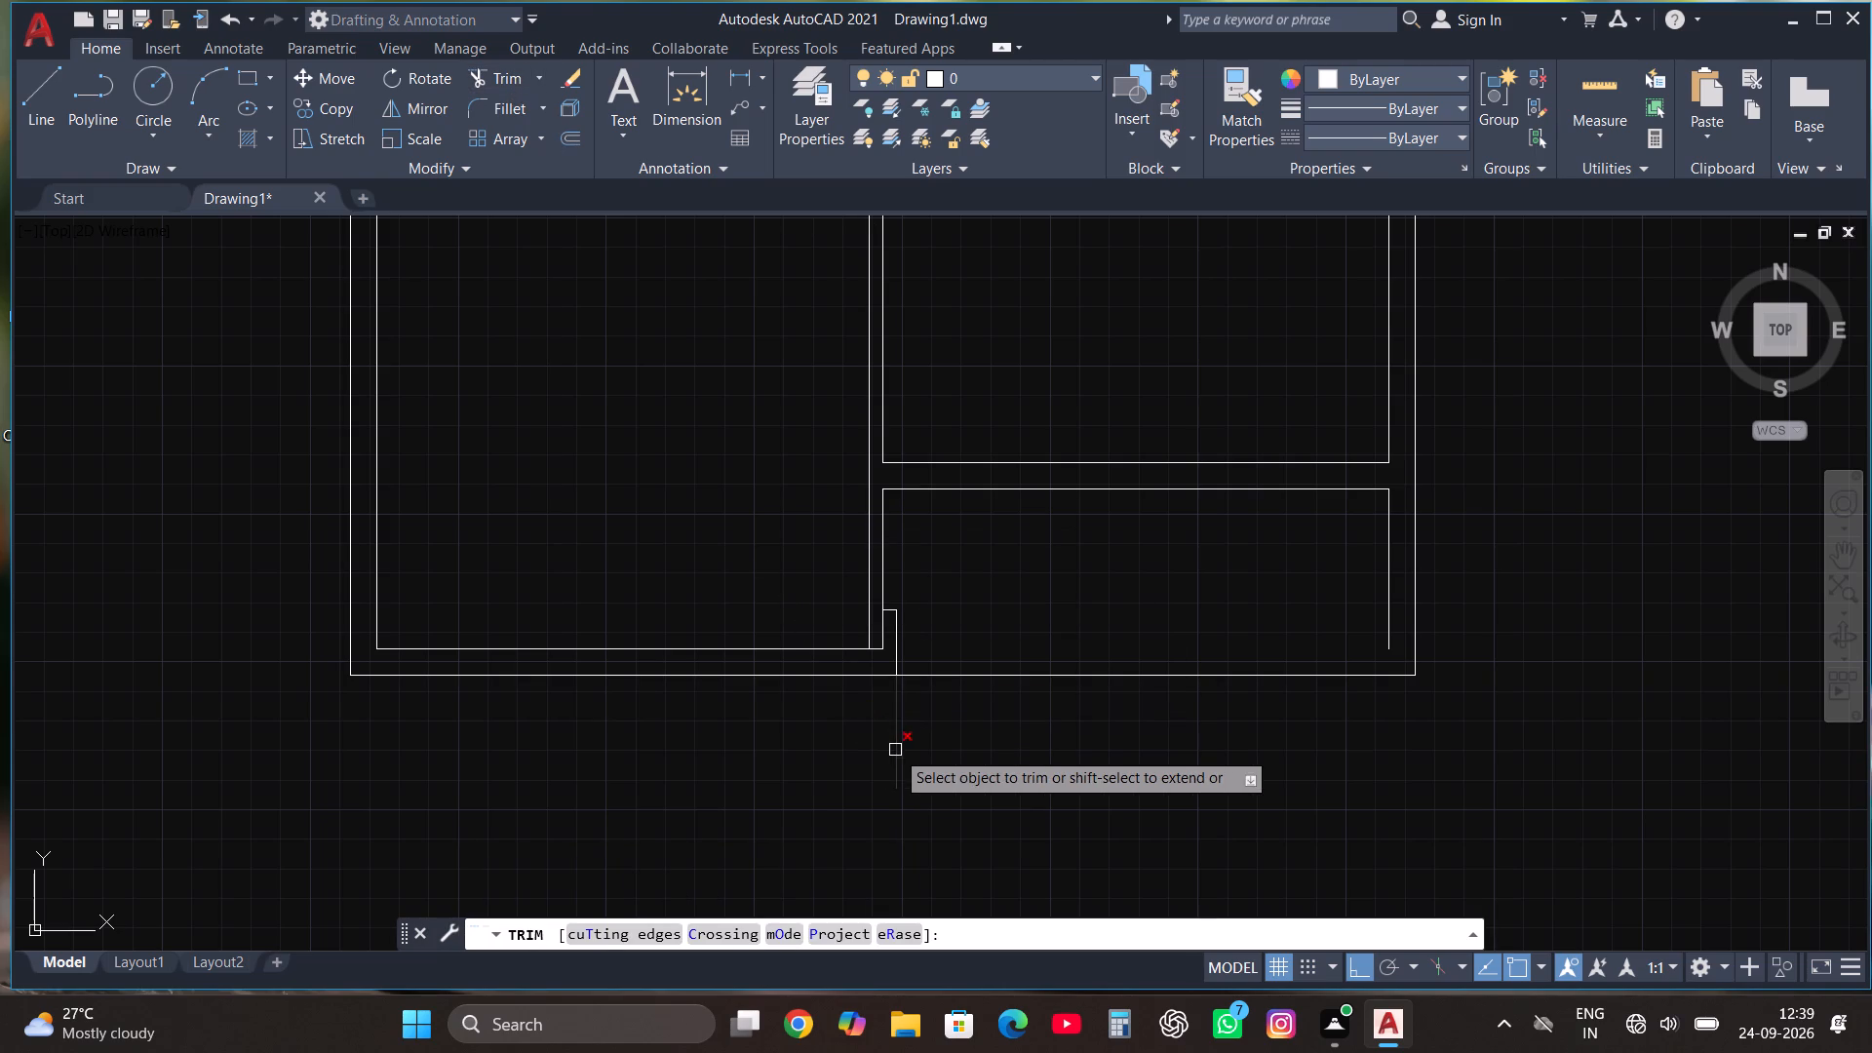
left_click(890, 730)
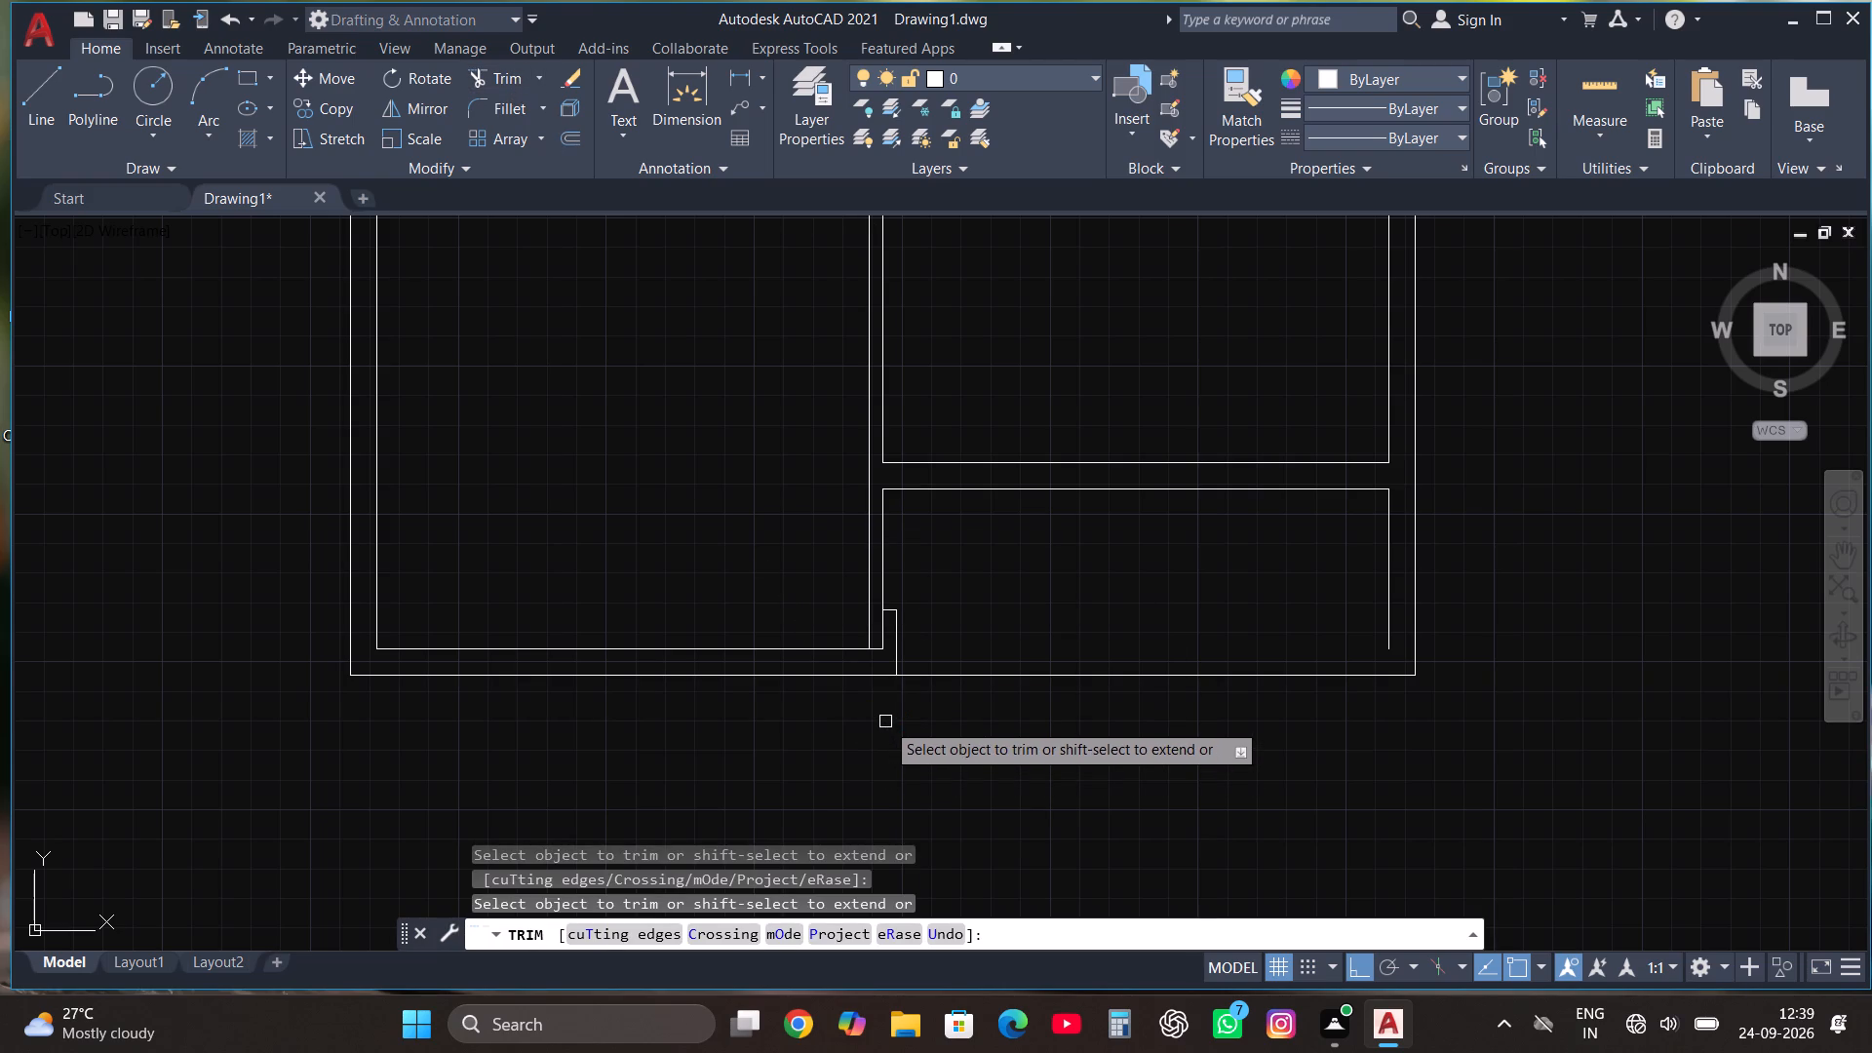
left_click(879, 647)
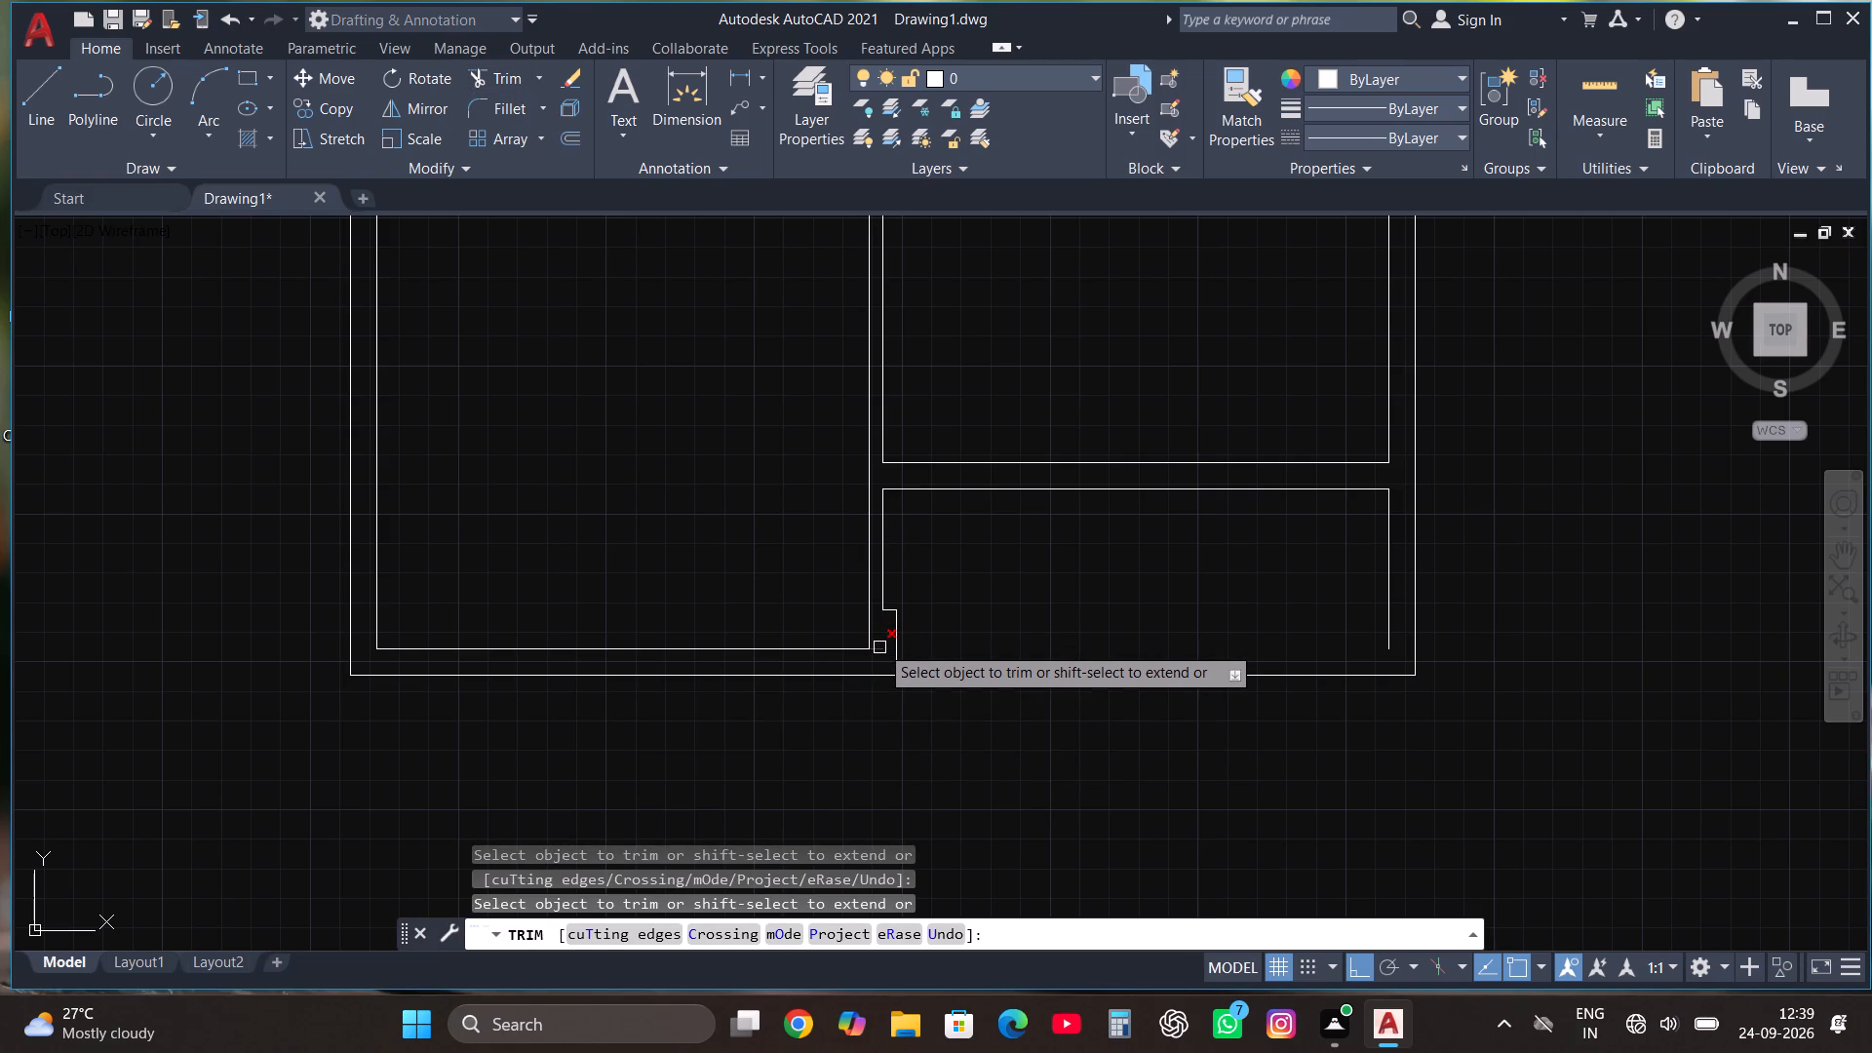
left_click(877, 644)
key("Escape")
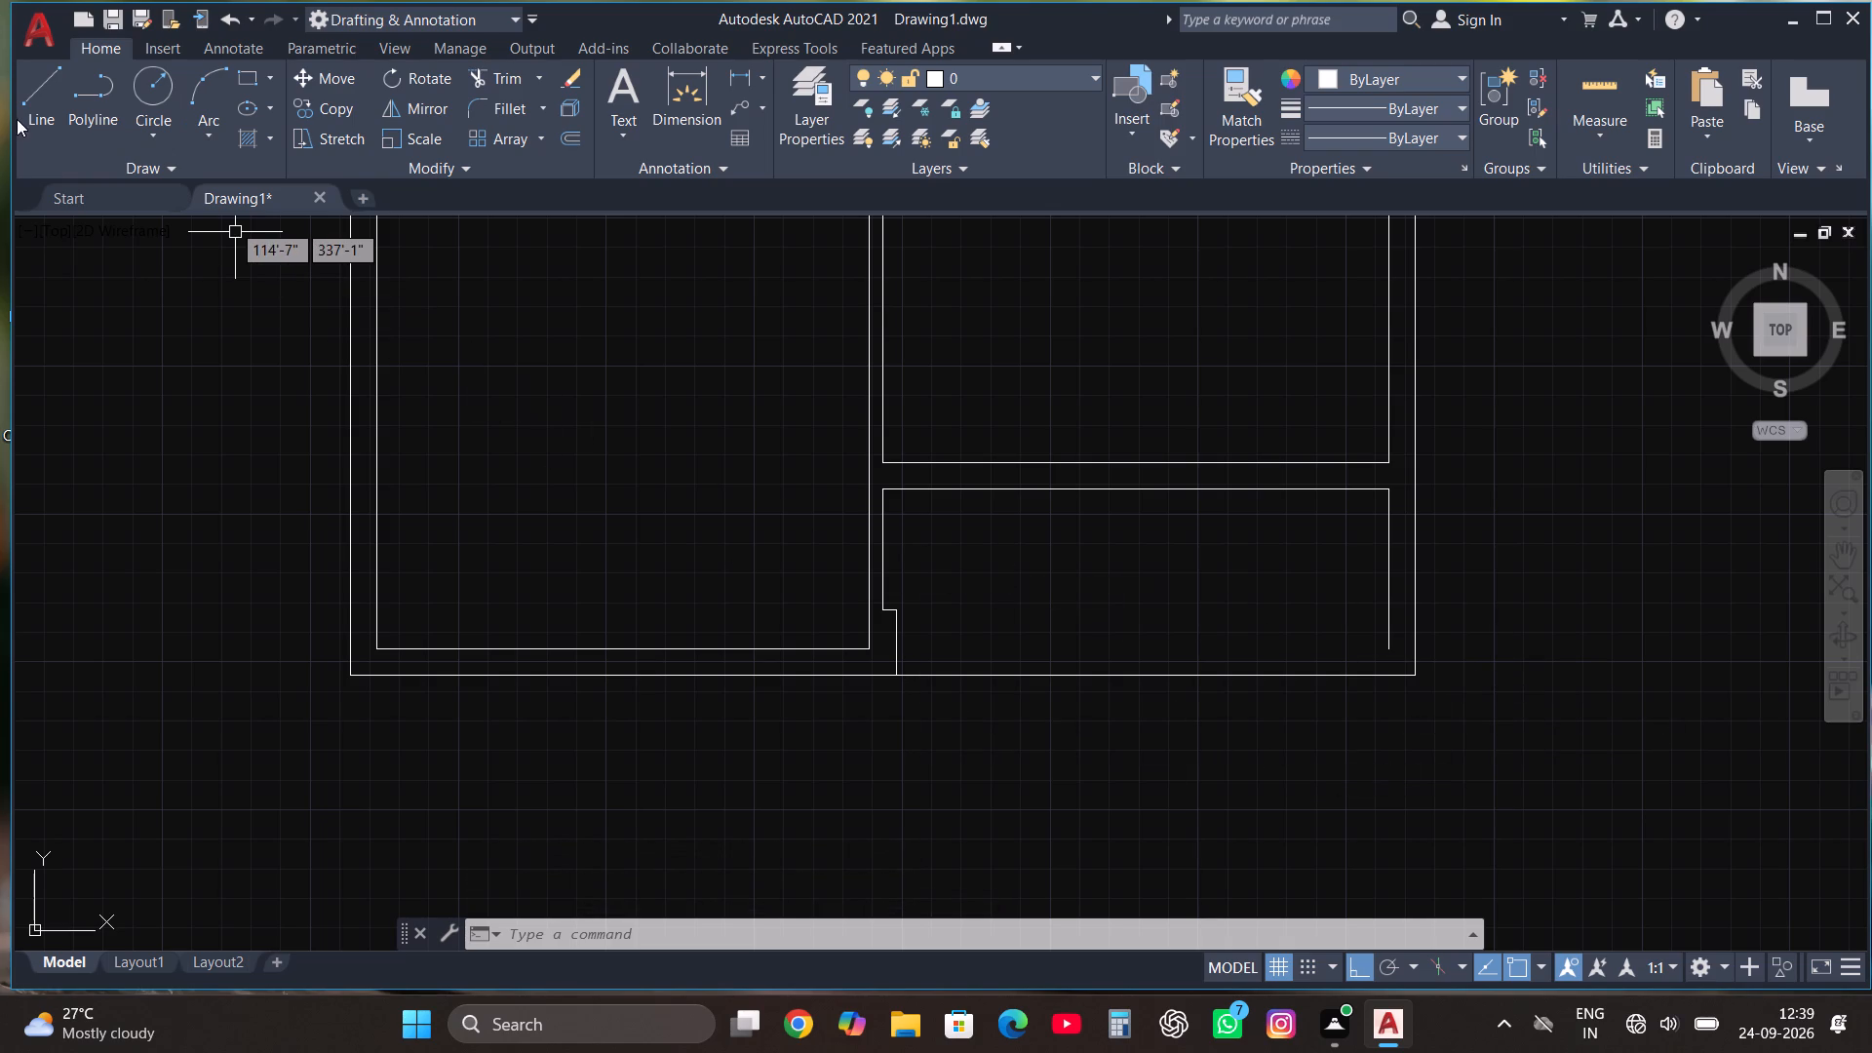
Draw connected lines from the right wall's inner face end: a short drop, about 9'-6" left, 2' up, and right past the inner face.
left_click(35, 101)
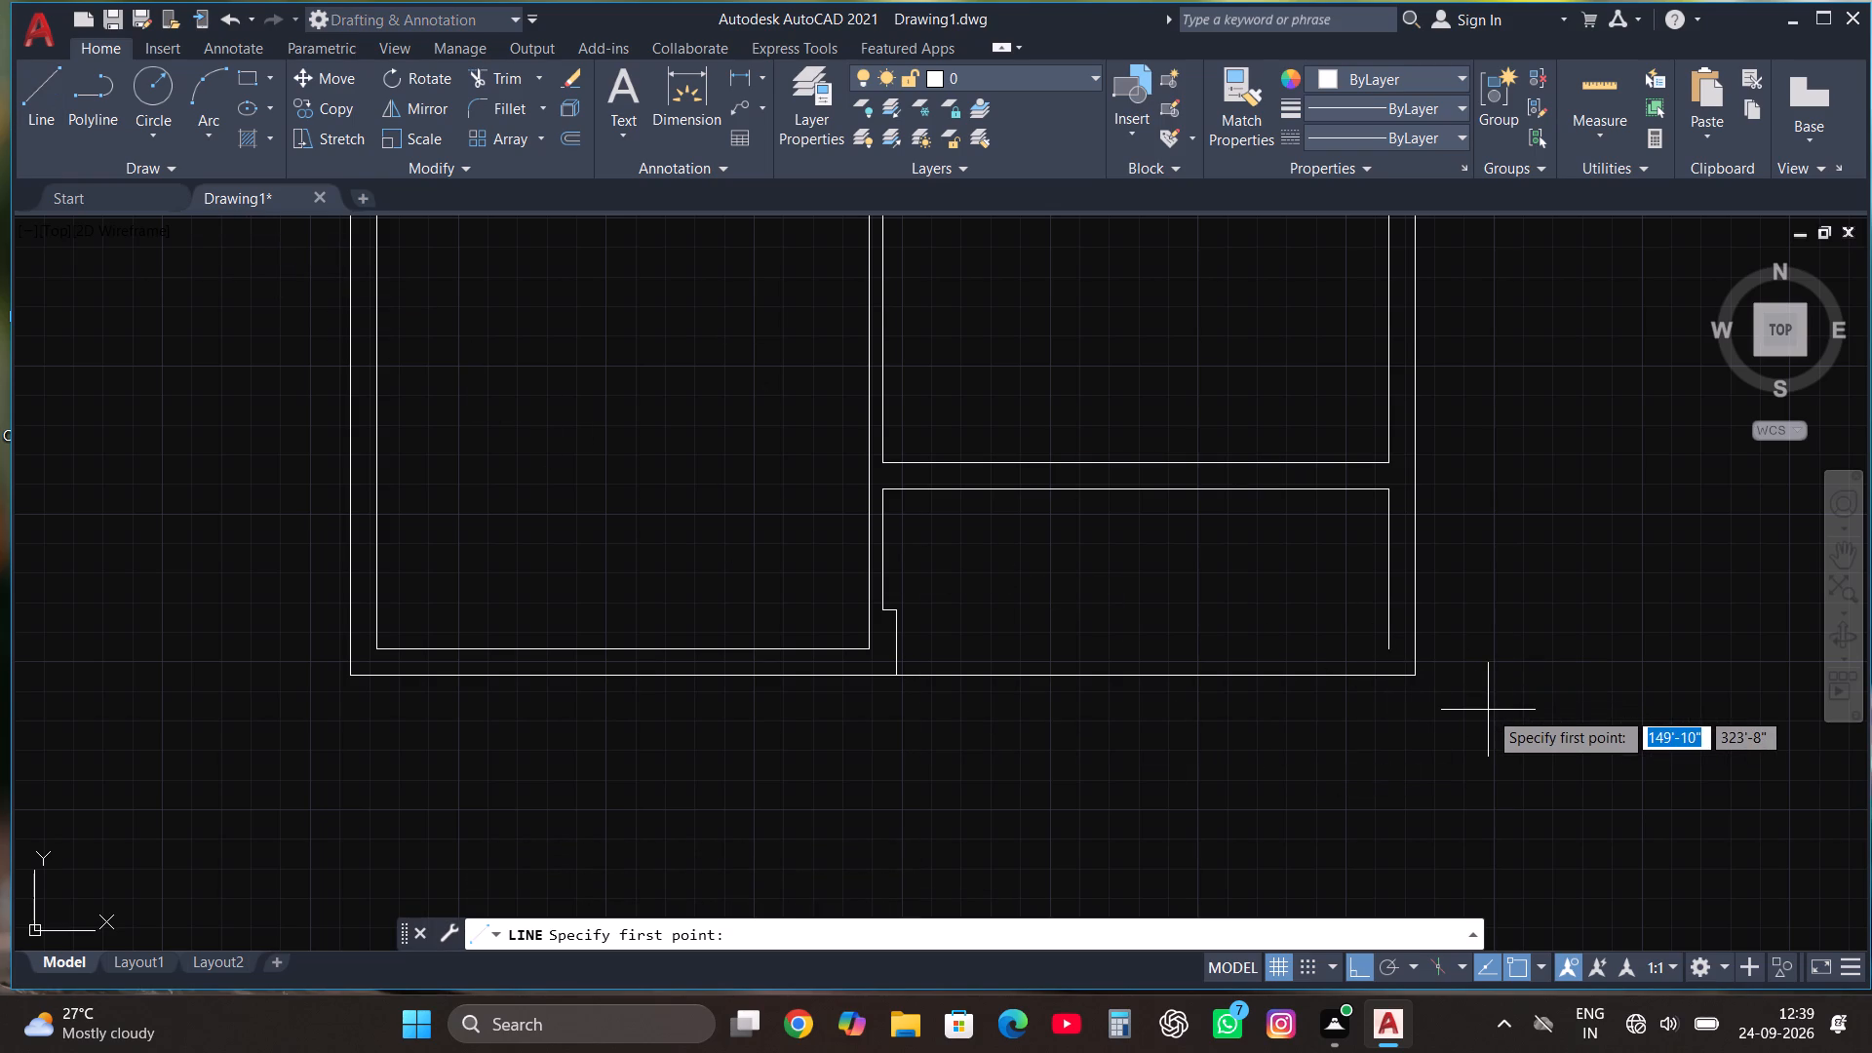
scroll(1433, 646, "up", 2)
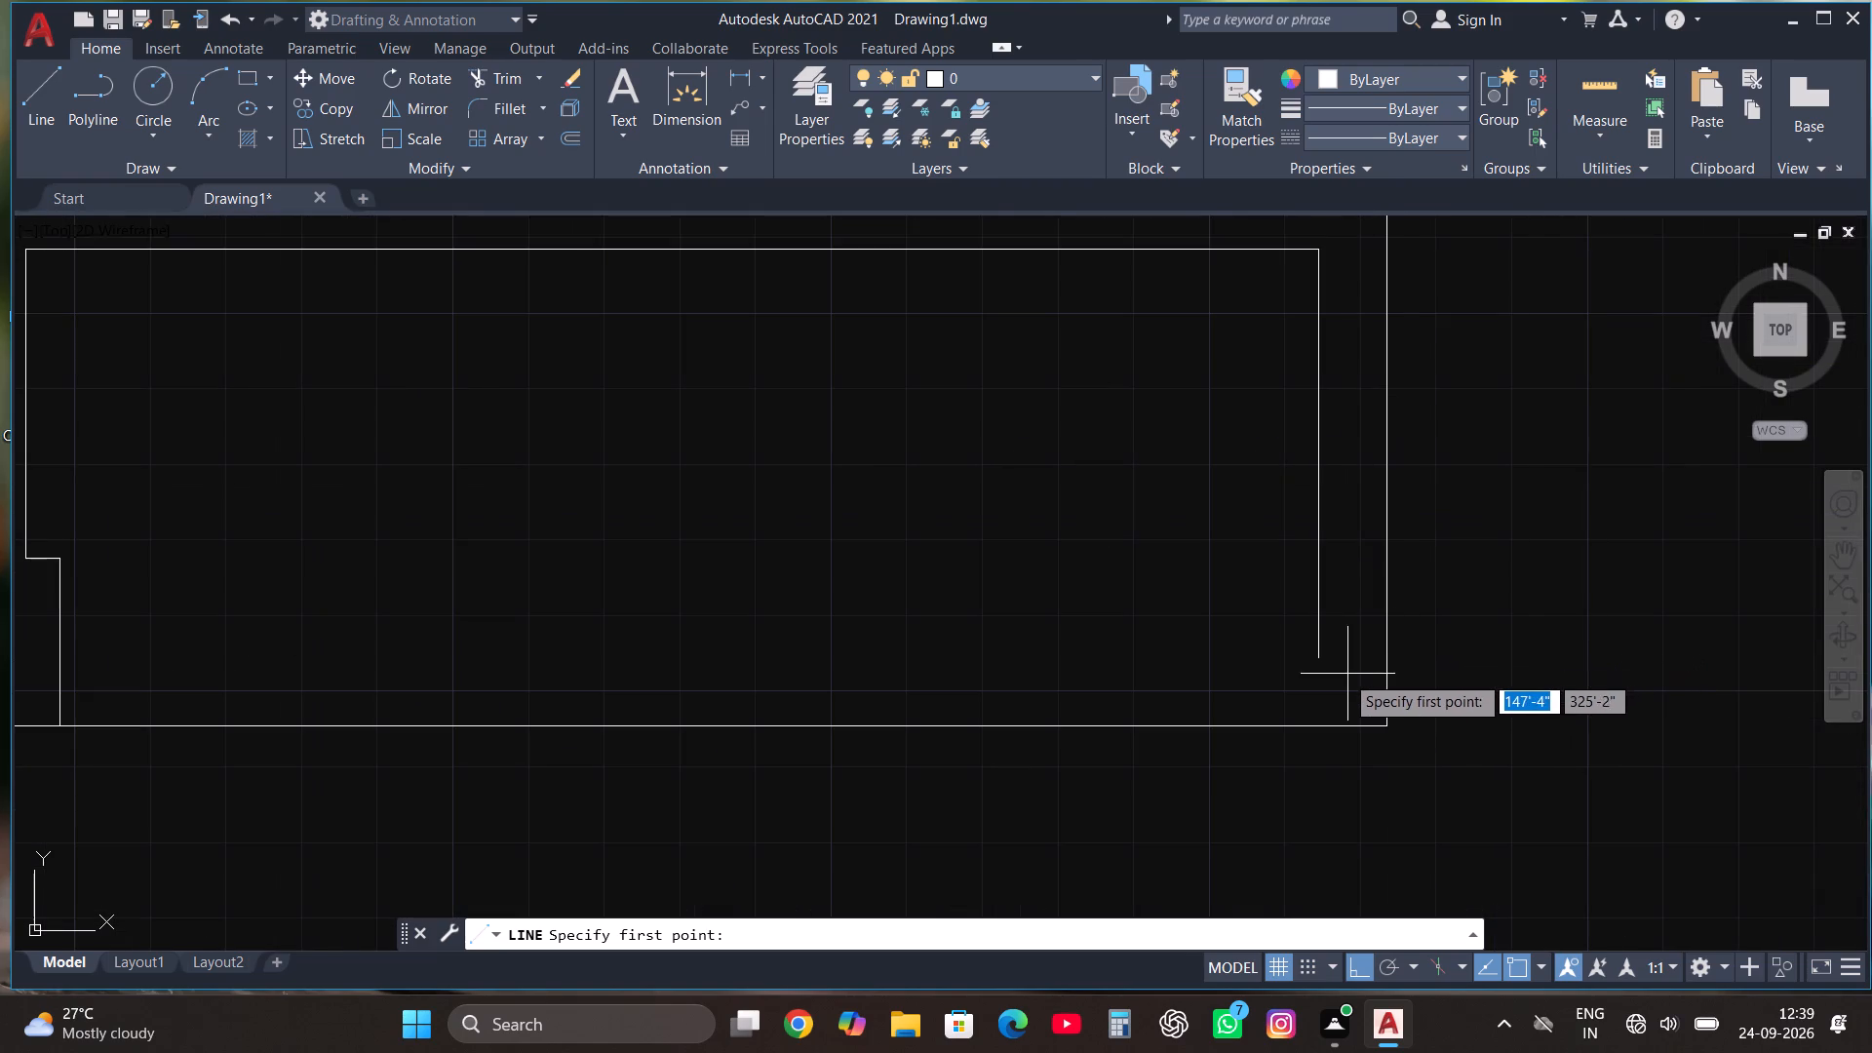
left_click(1320, 652)
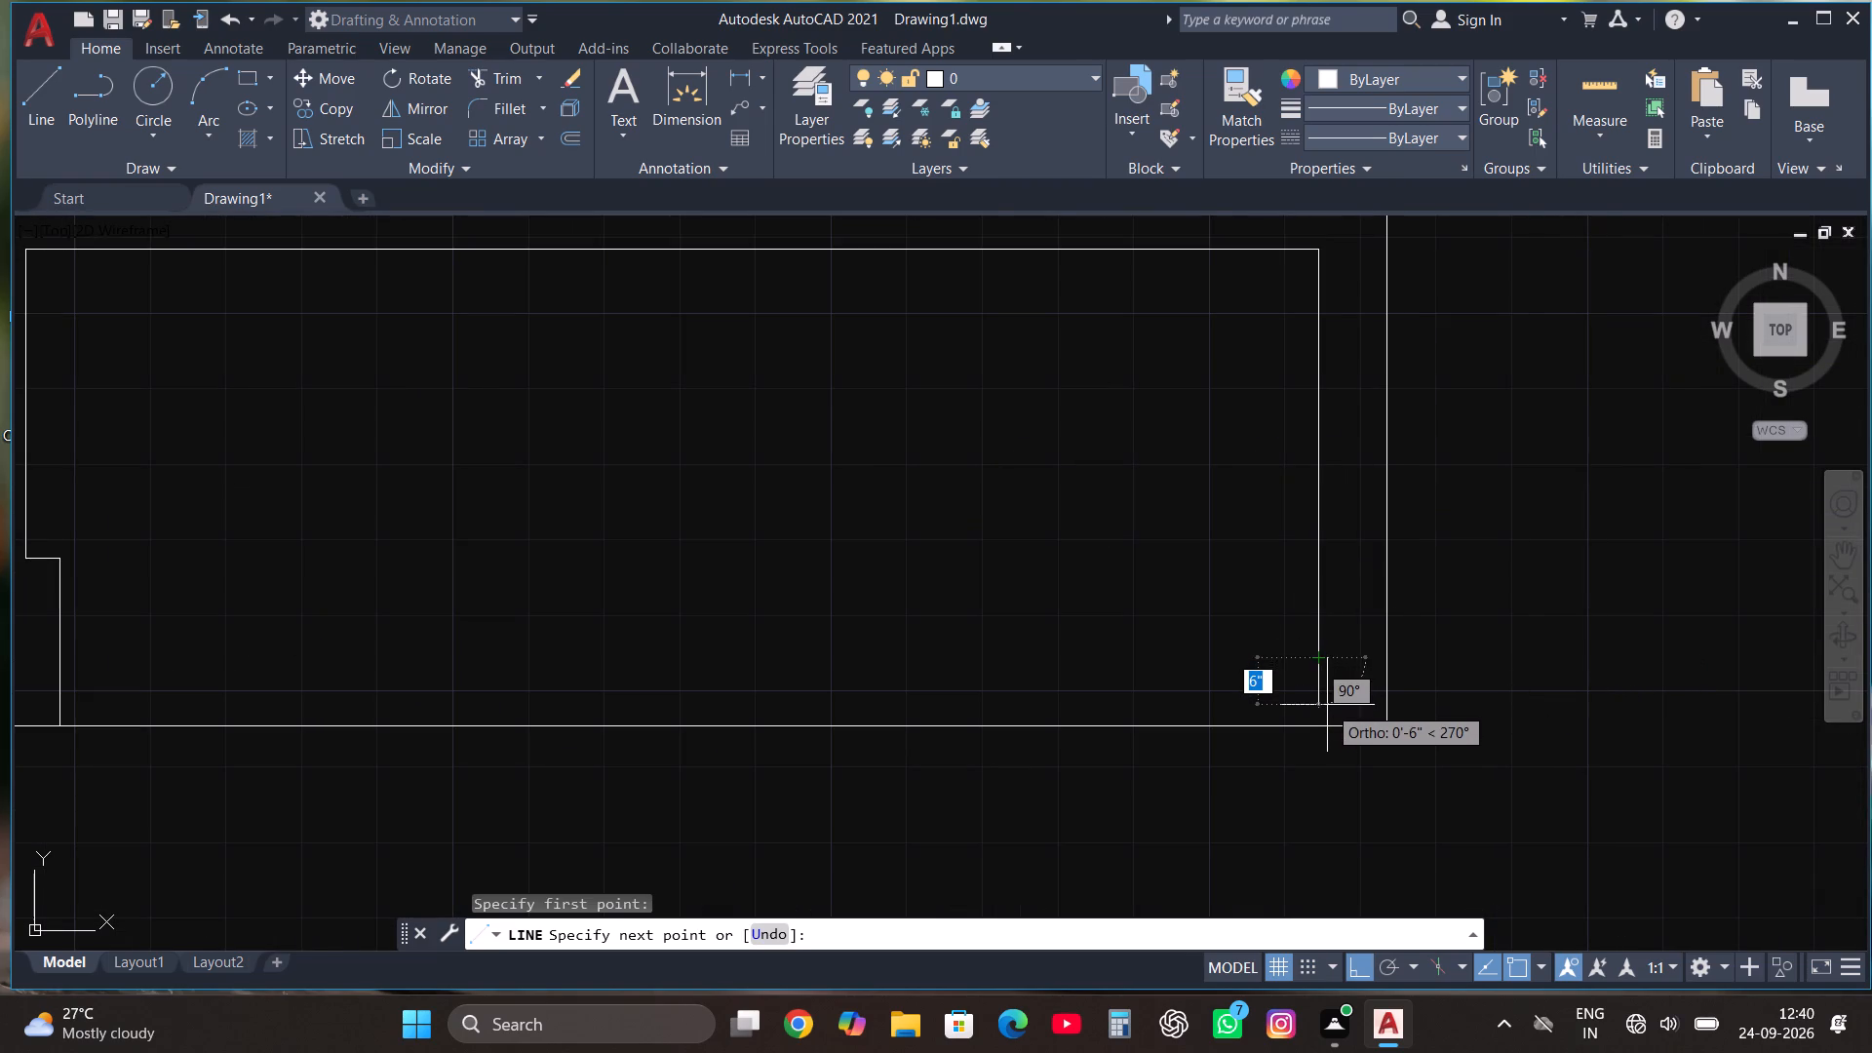
left_click(1325, 712)
scroll(945, 709, "down", 2)
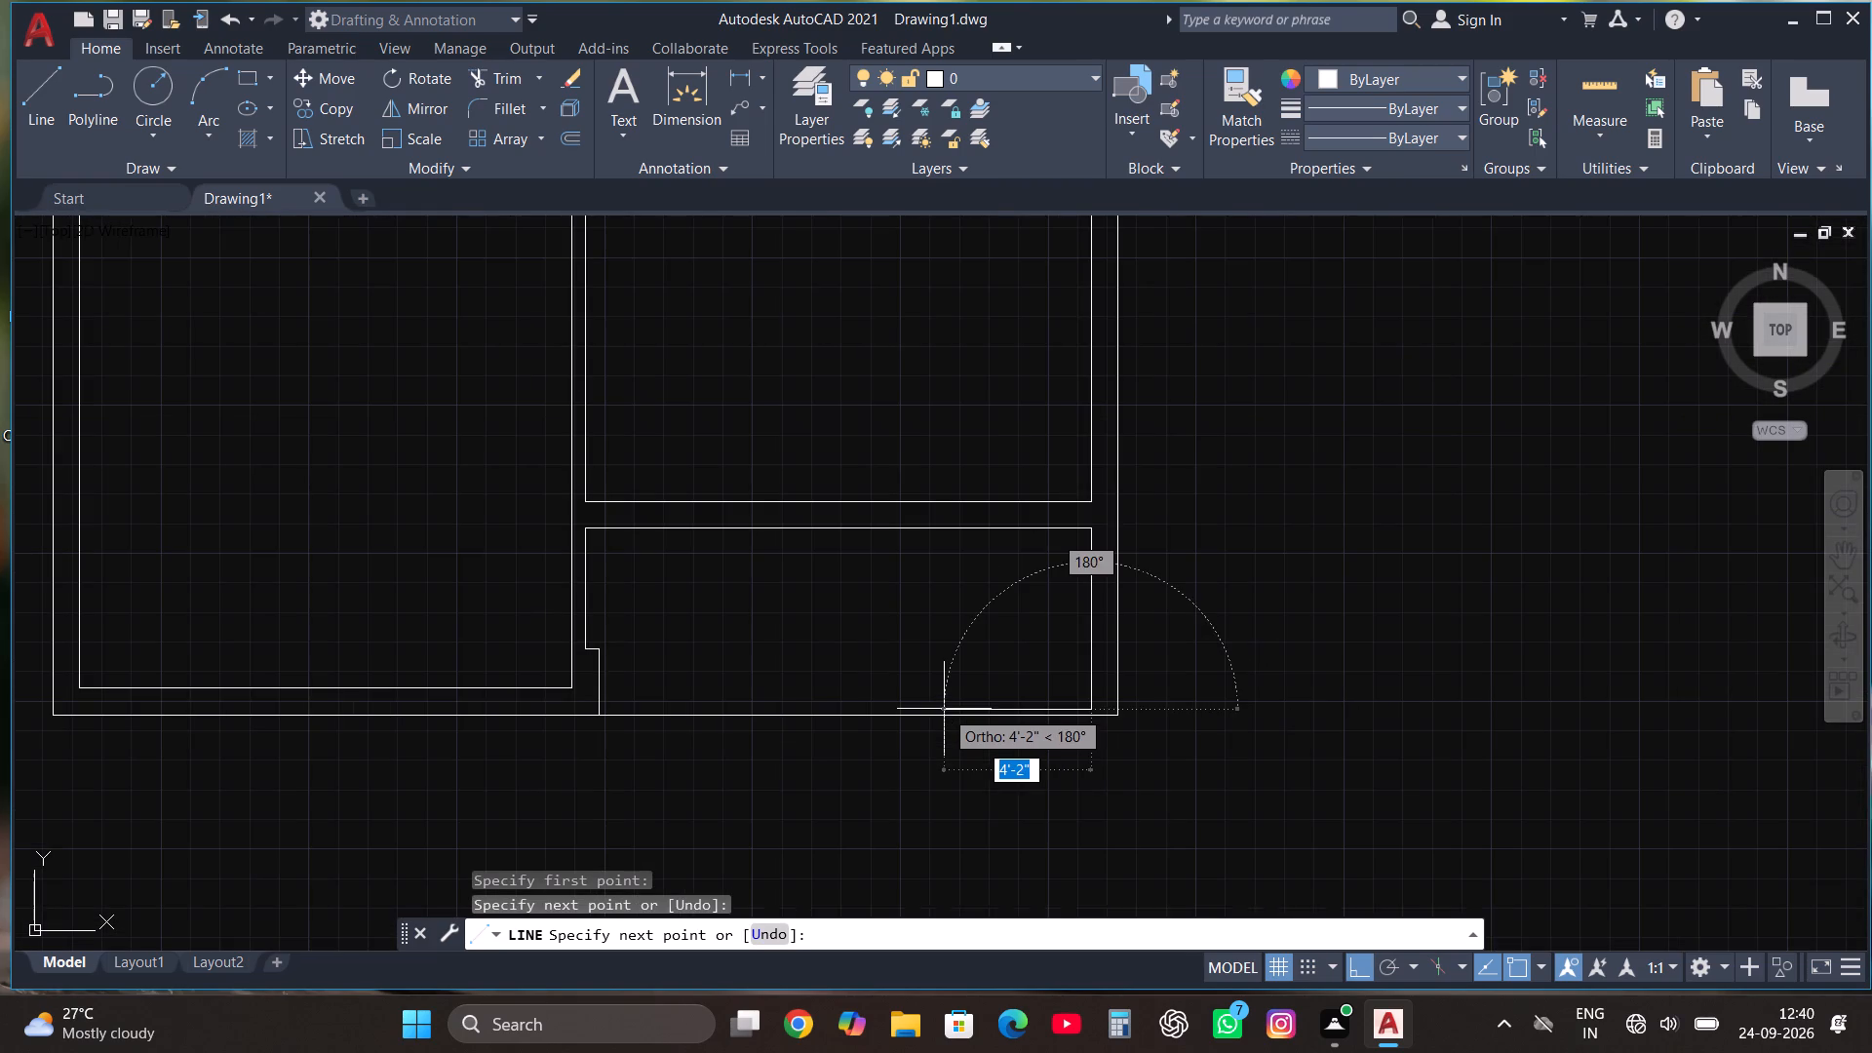
left_click(754, 709)
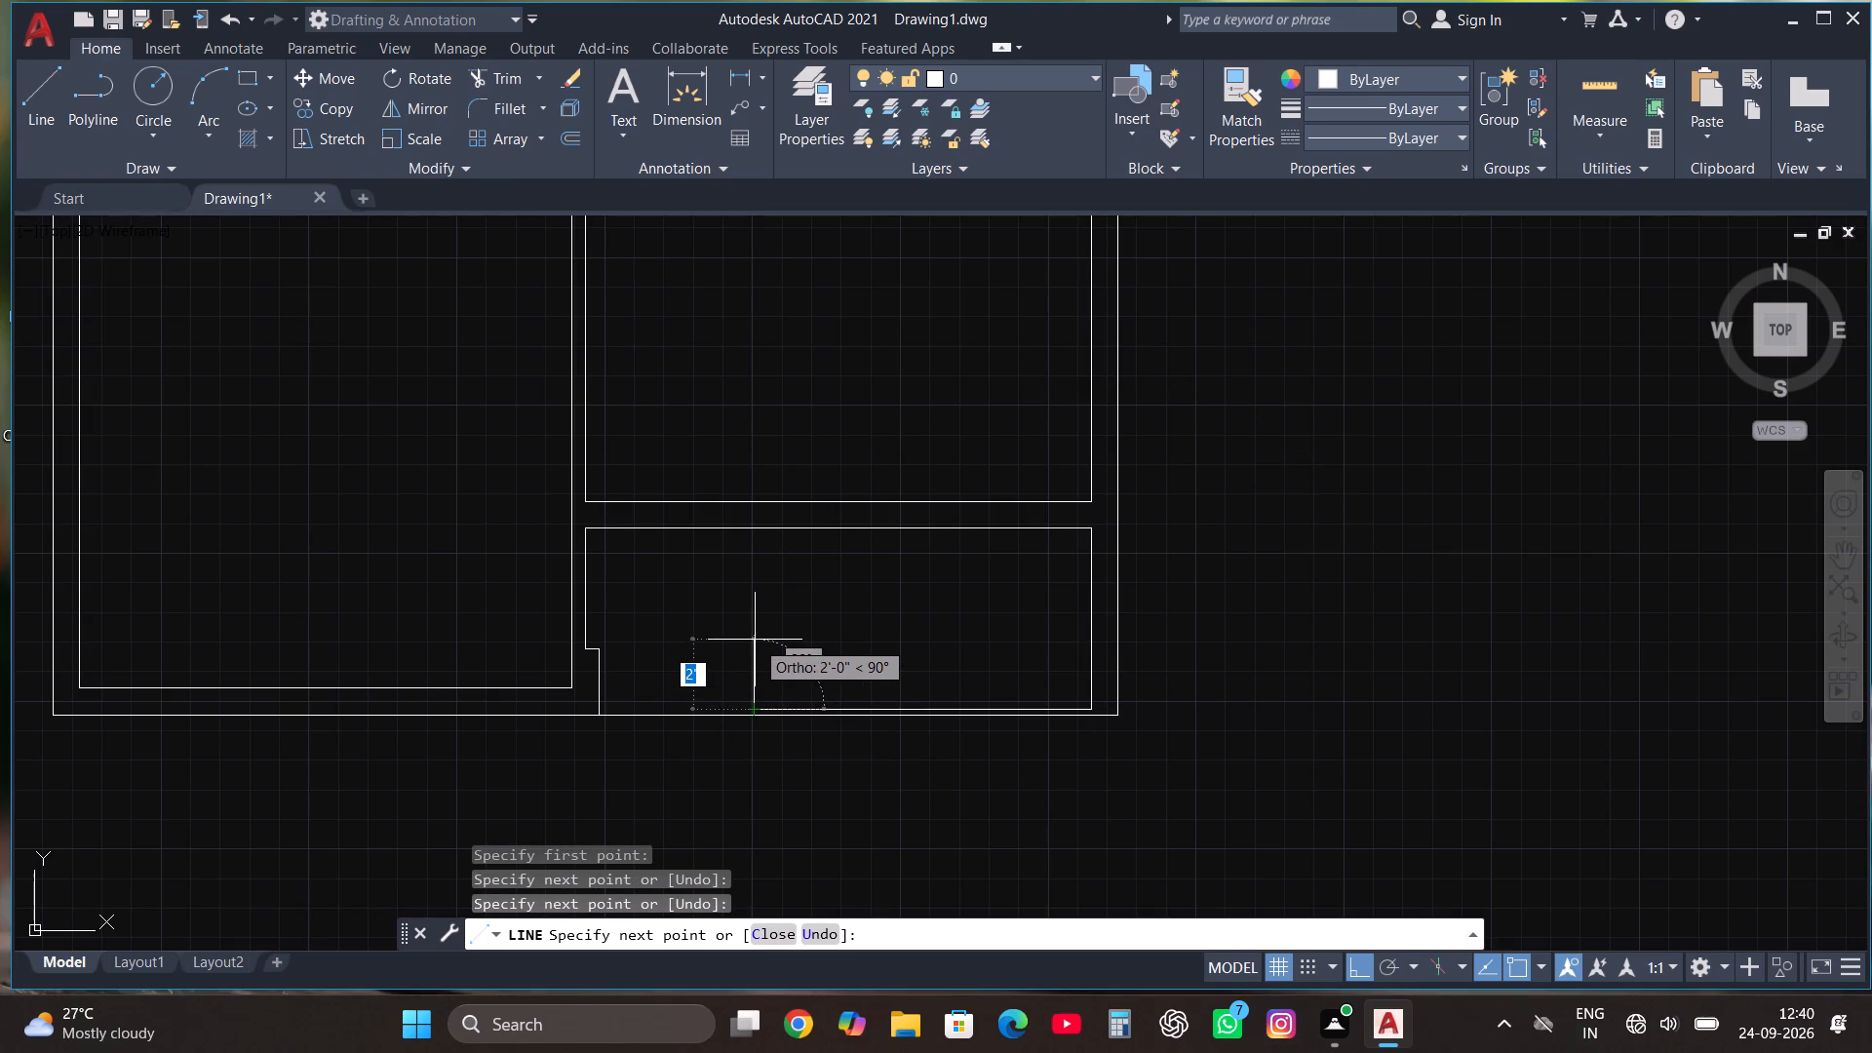
left_click(755, 638)
scroll(1181, 636, "up", 1)
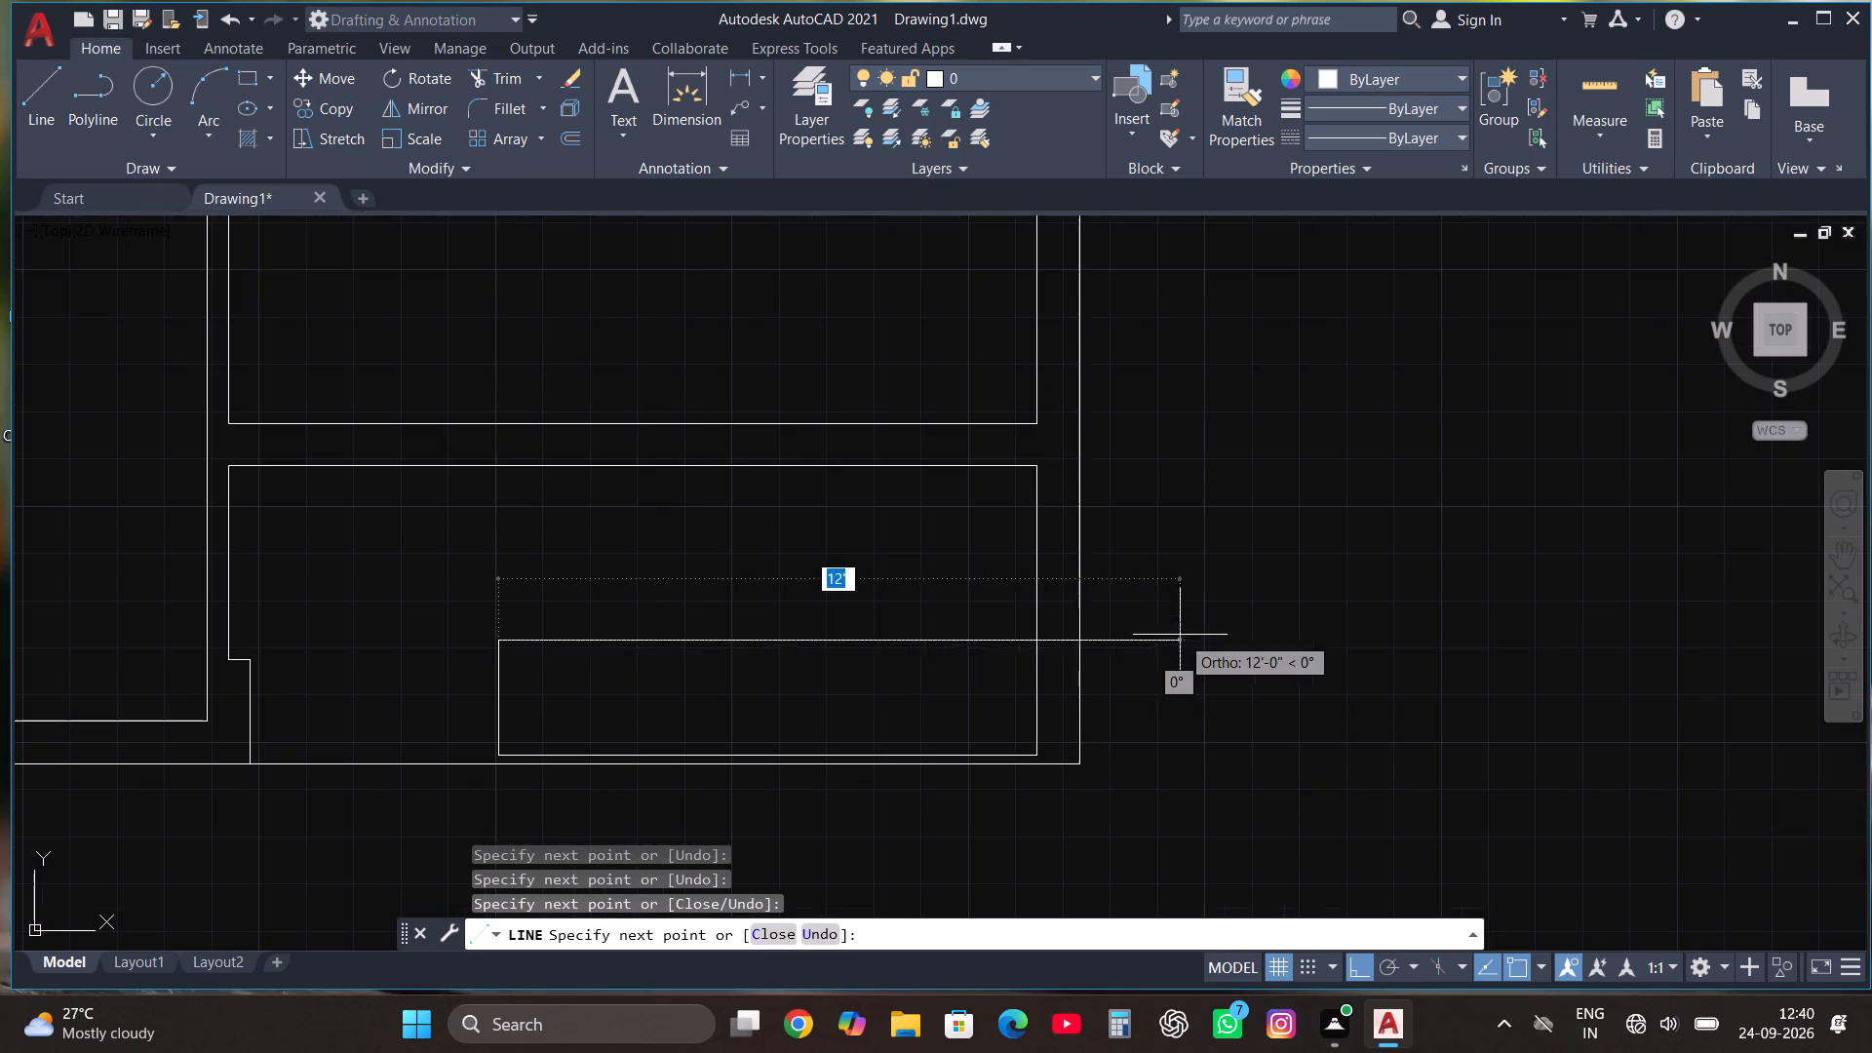
left_click(1068, 630)
Trim the top line of the new rectangle where it projects past the right wall's inner face.
left_click(518, 82)
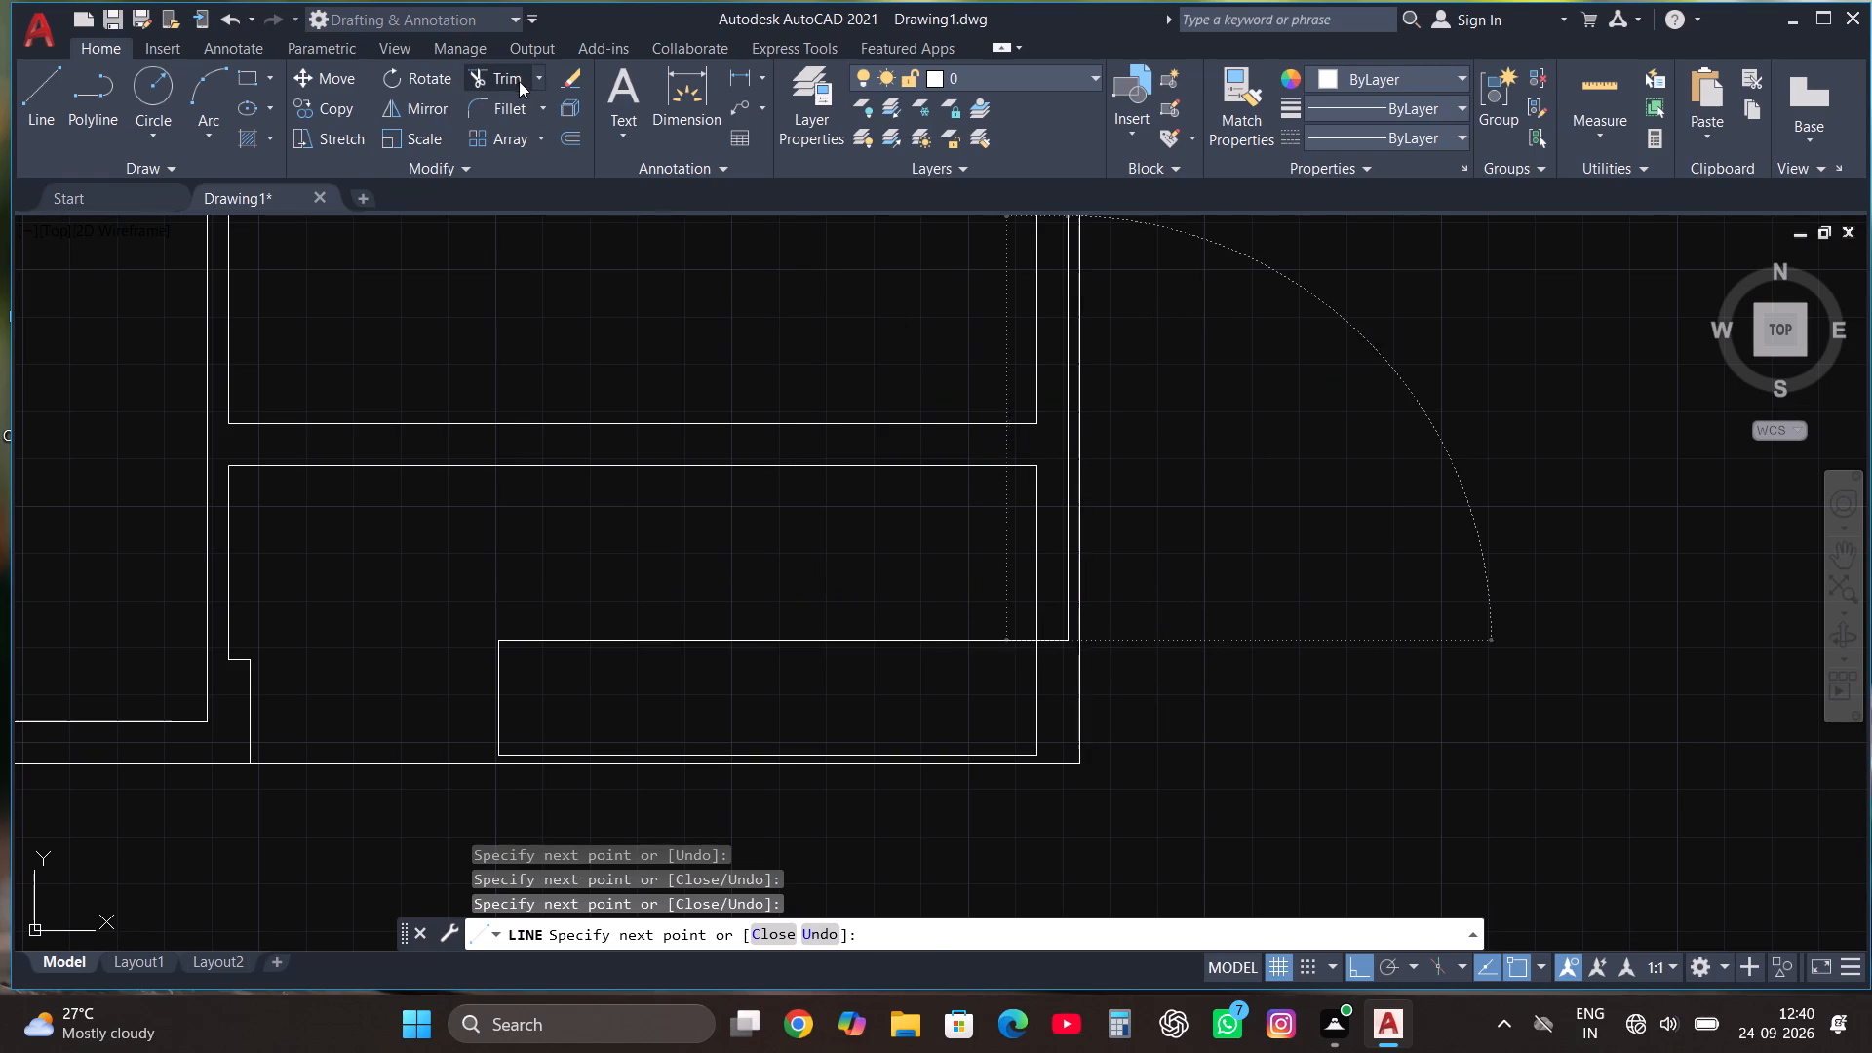
left_click(1062, 643)
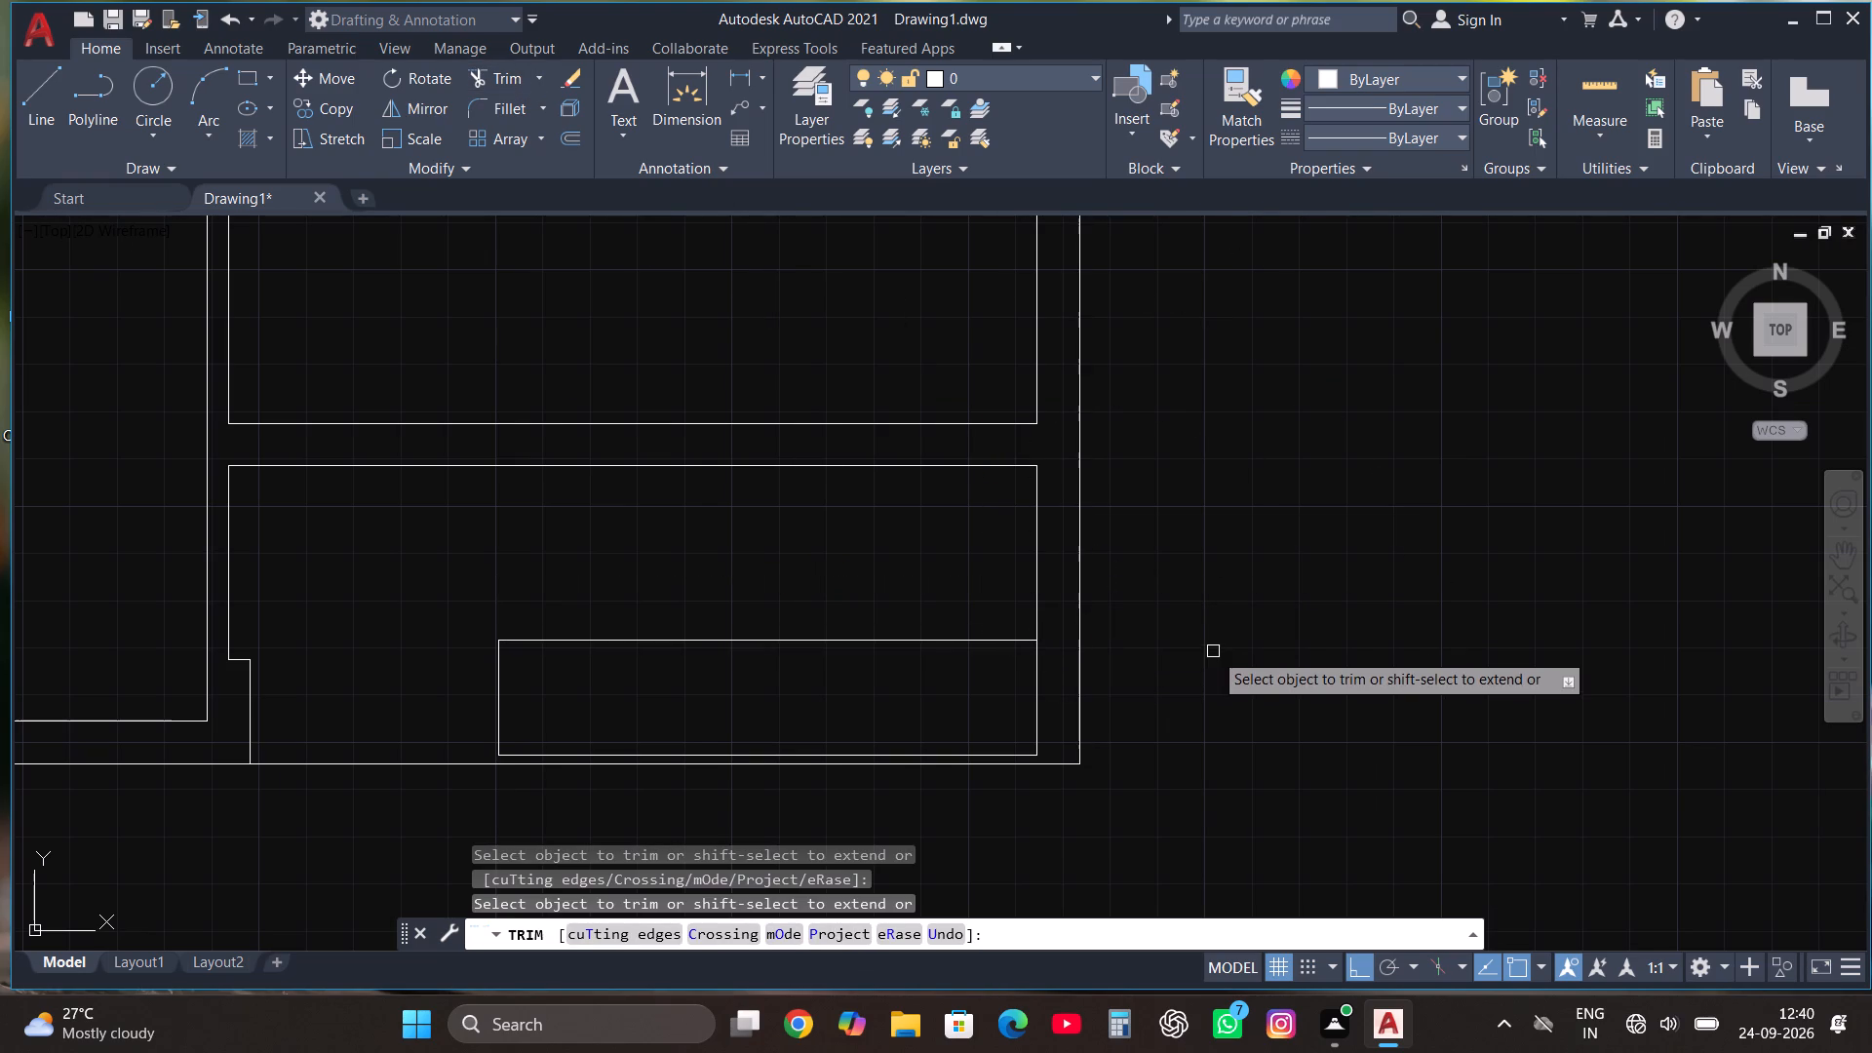
scroll(1214, 654, "down", 1)
key("Escape")
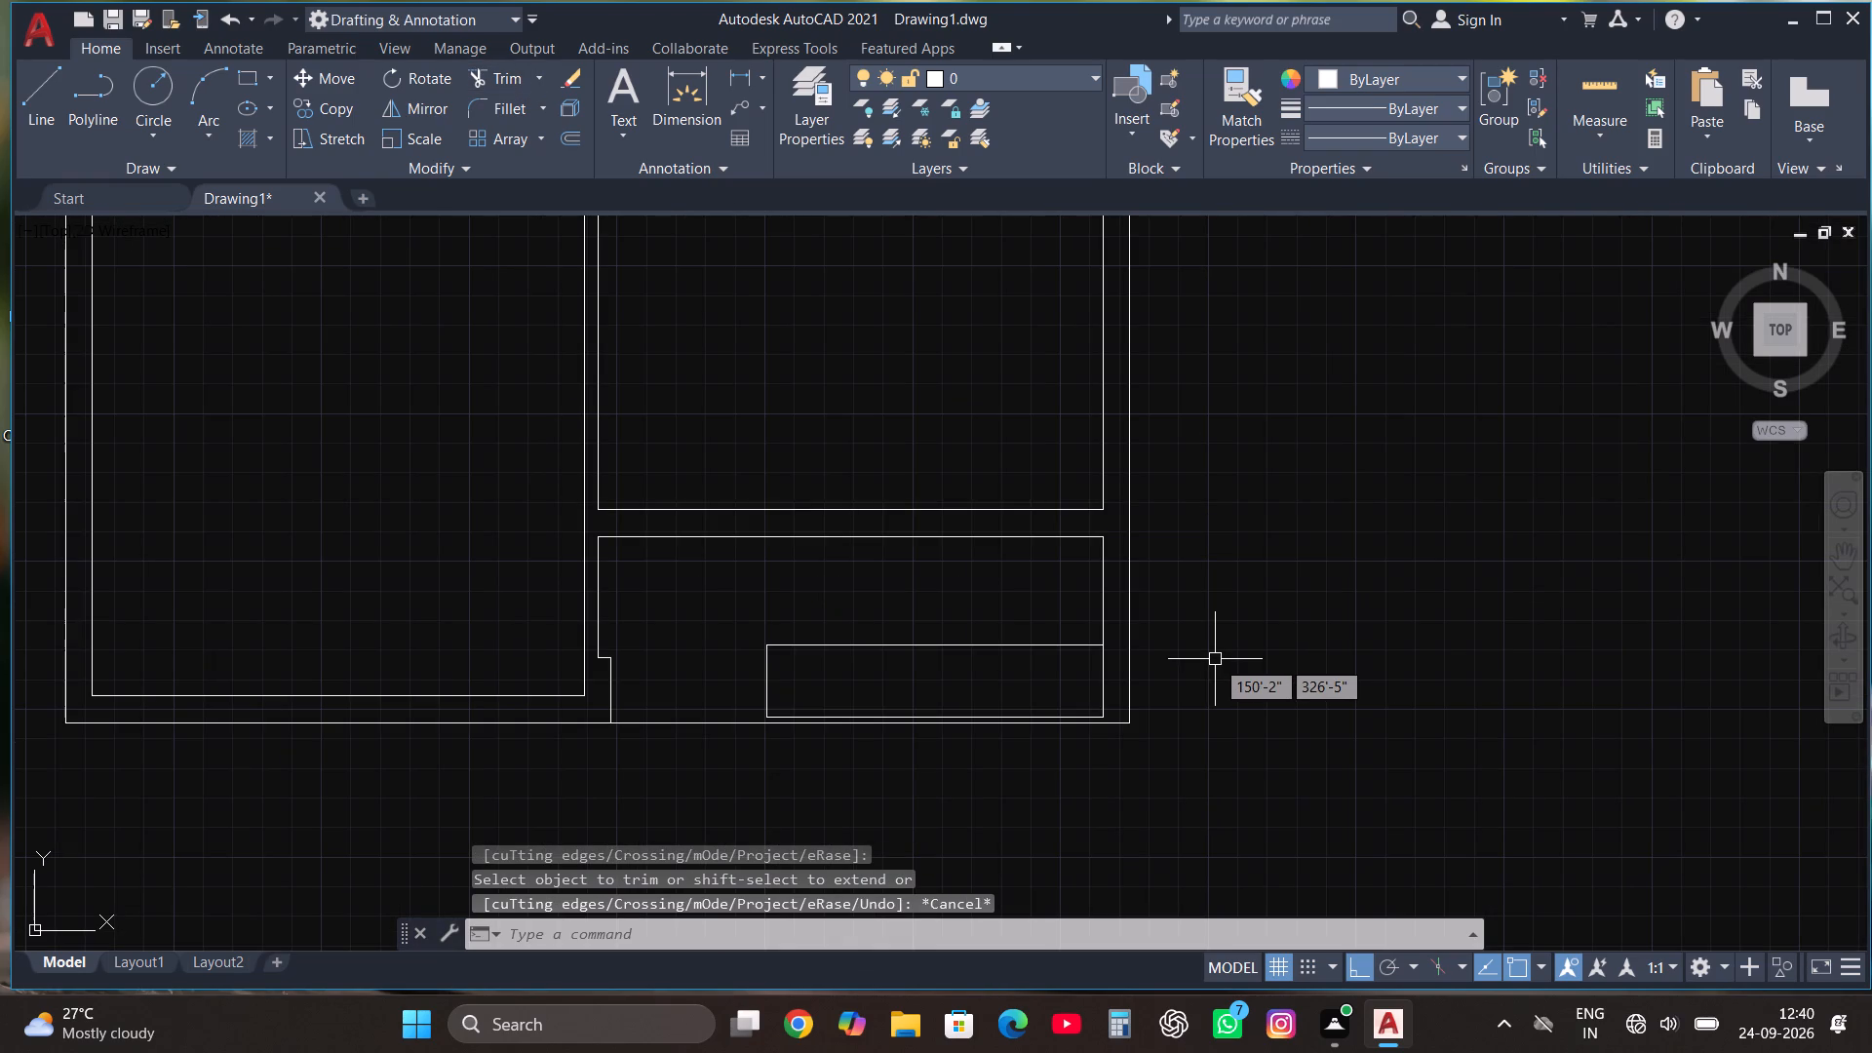
Draw an outer line around the entrance rectangle: from the right wall's inner face about 9'-7" left just above it, then down past the bottom outer wall.
scroll(881, 674, "up", 1)
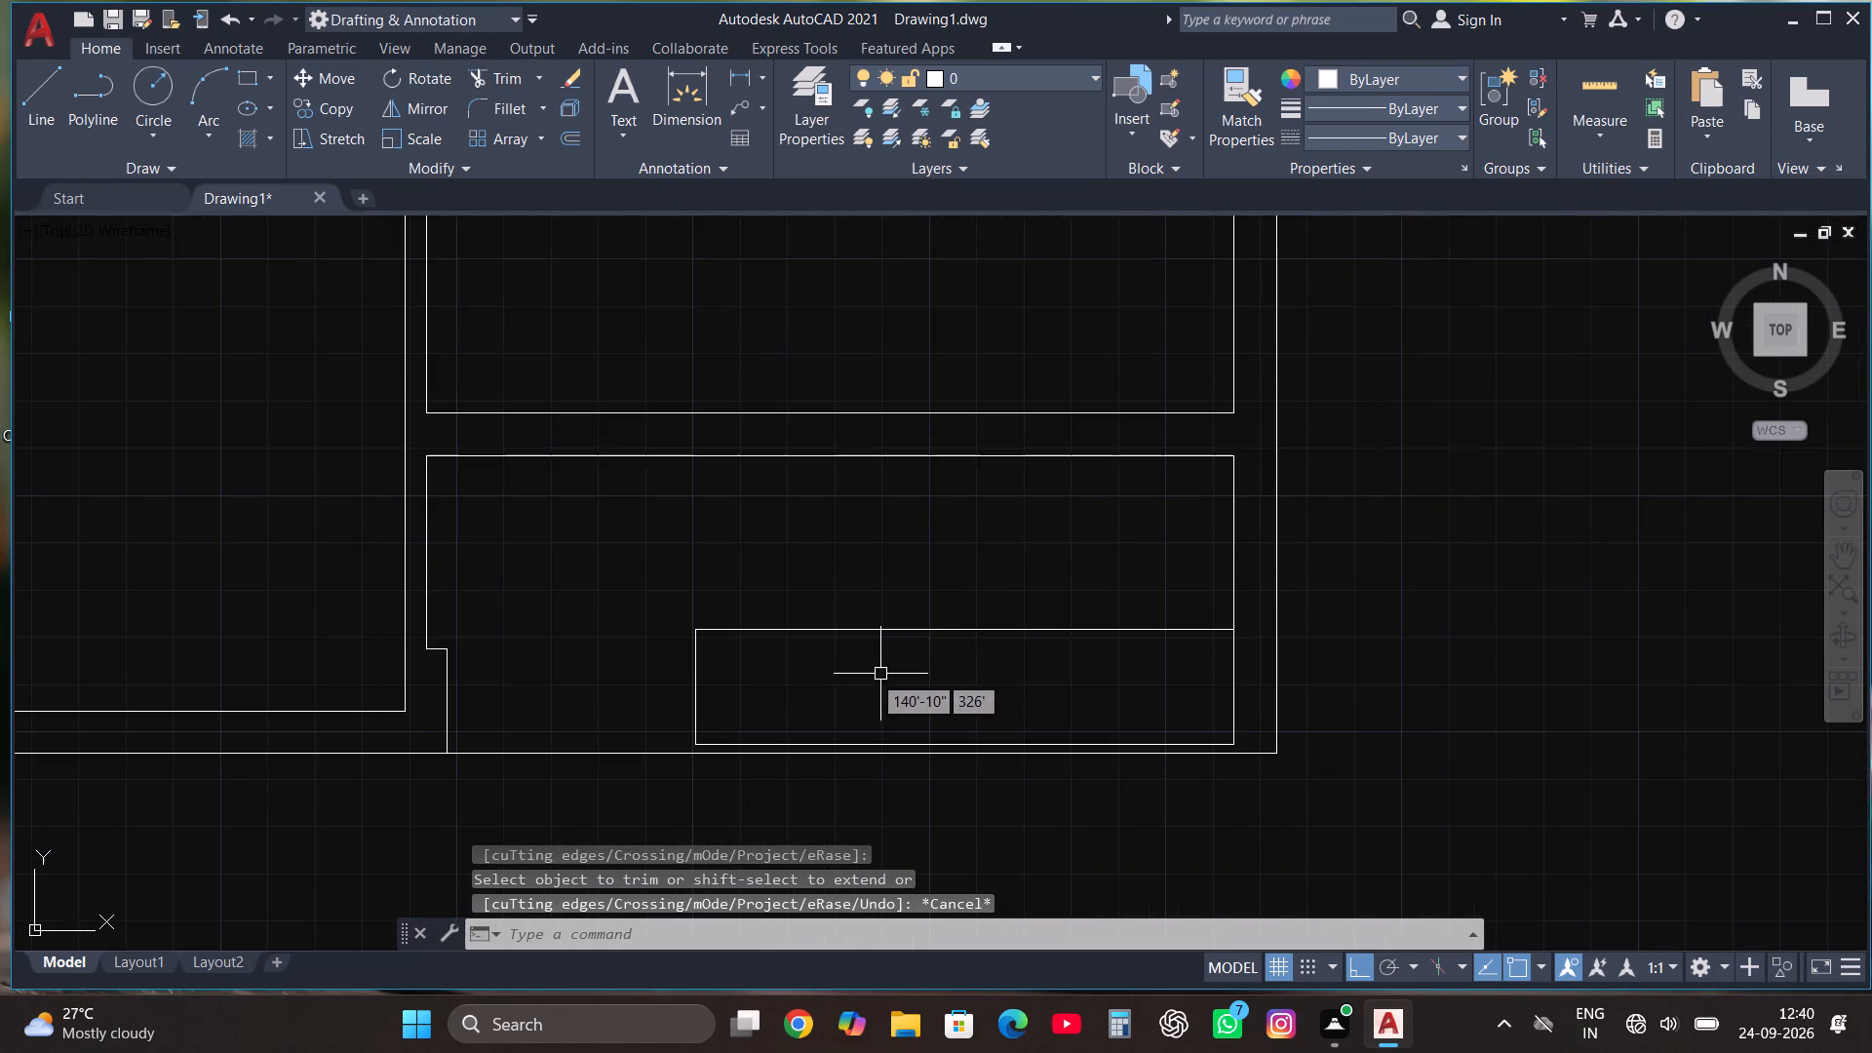
left_click(49, 87)
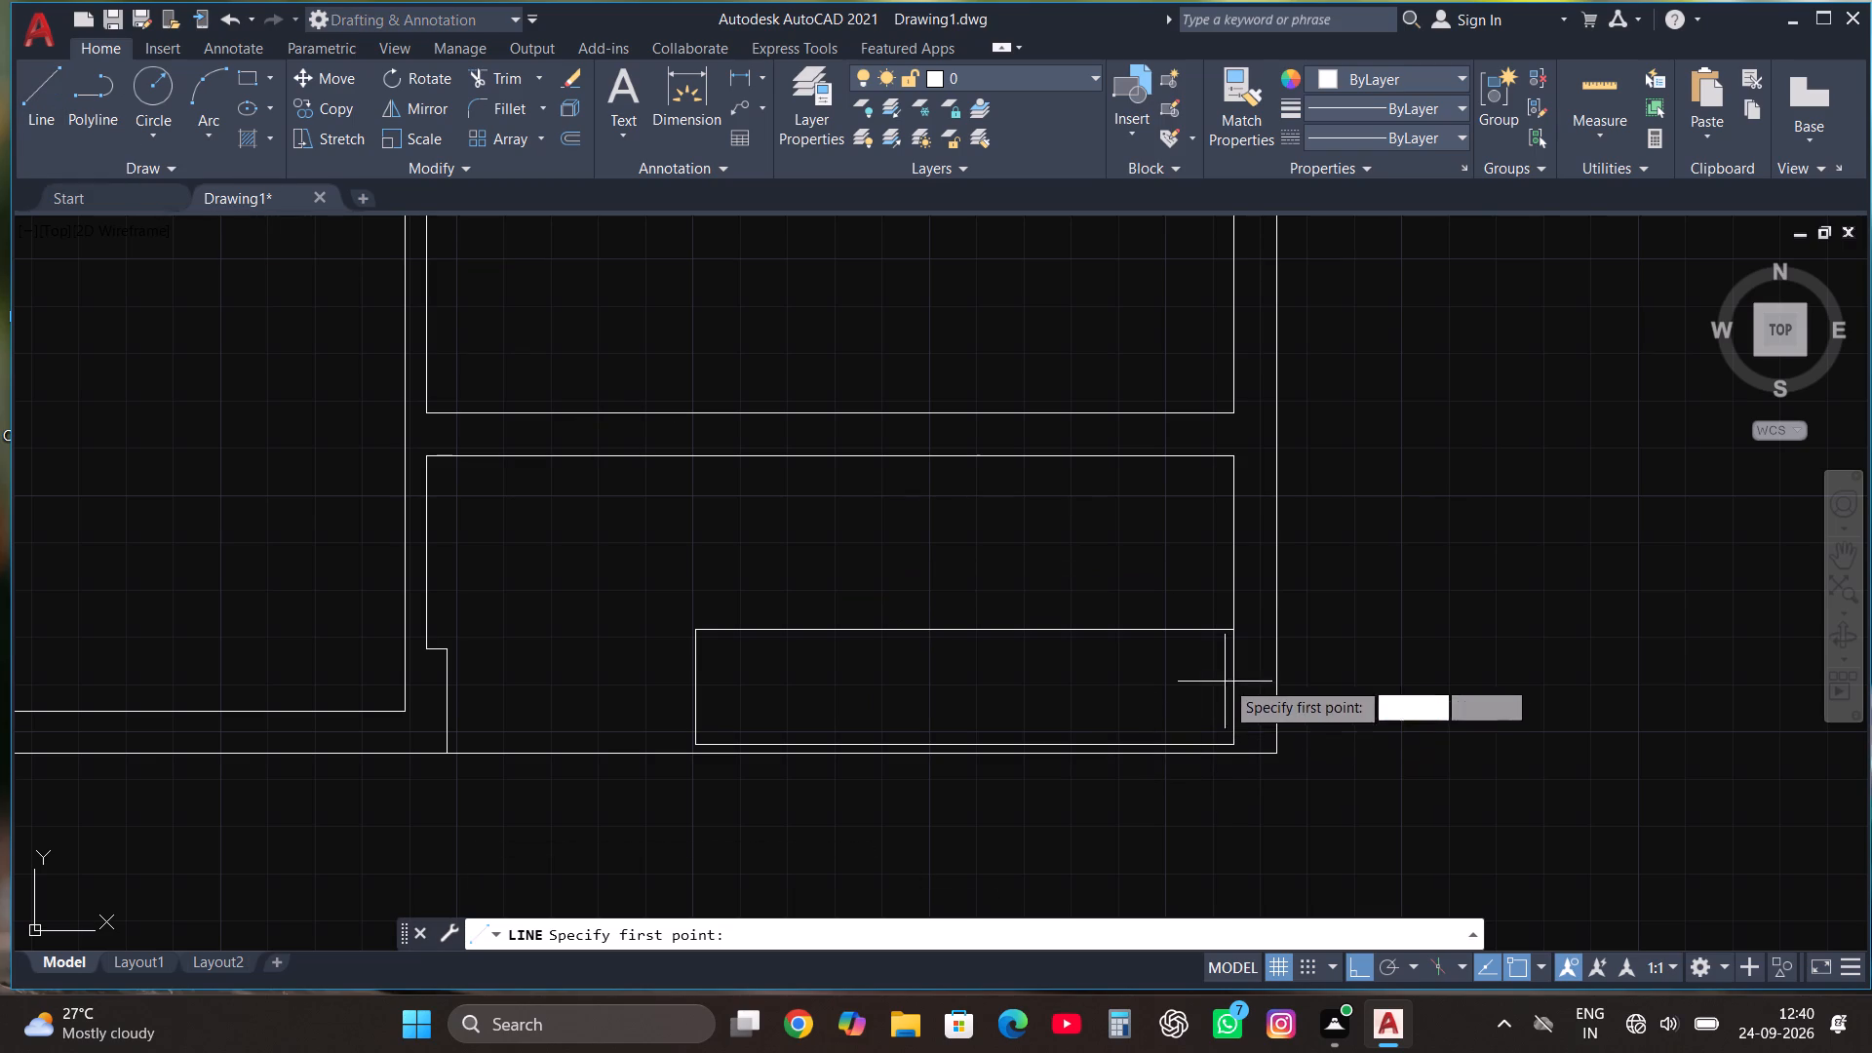
scroll(1232, 622, "up", 2)
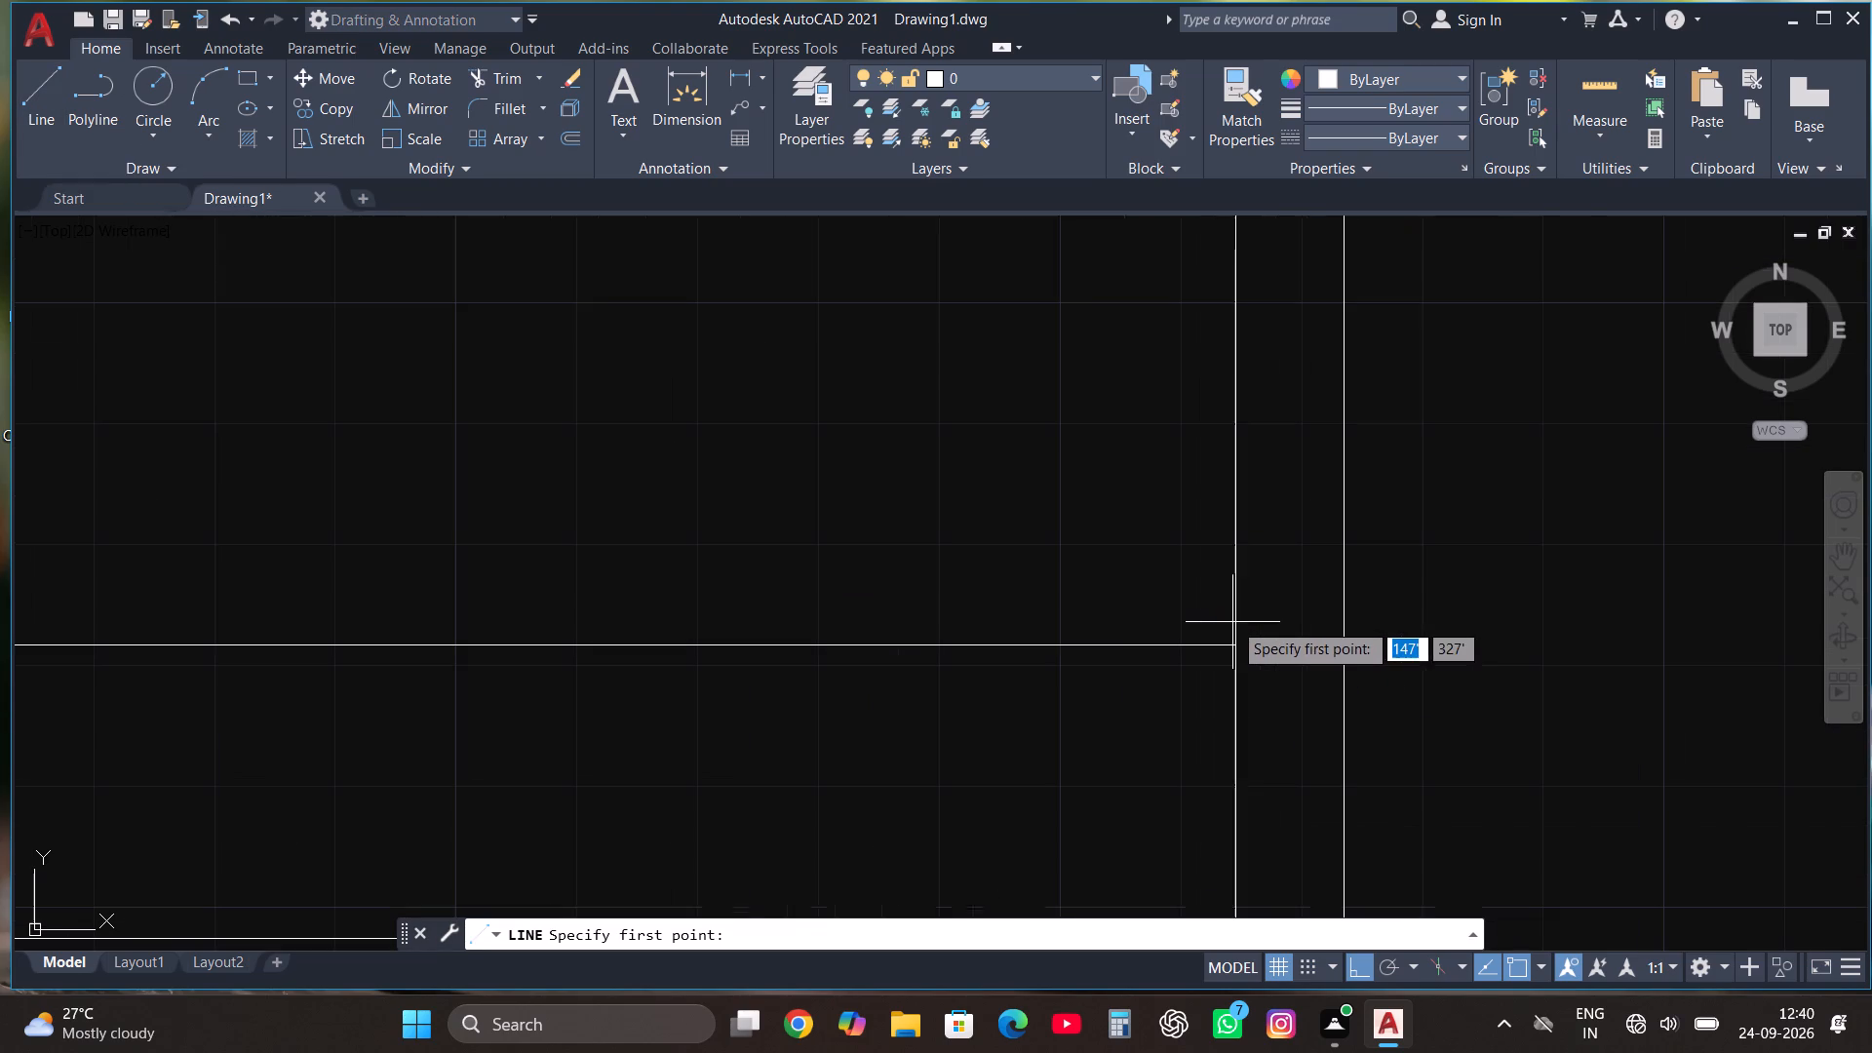
left_click(1236, 634)
scroll(1205, 634, "down", 2)
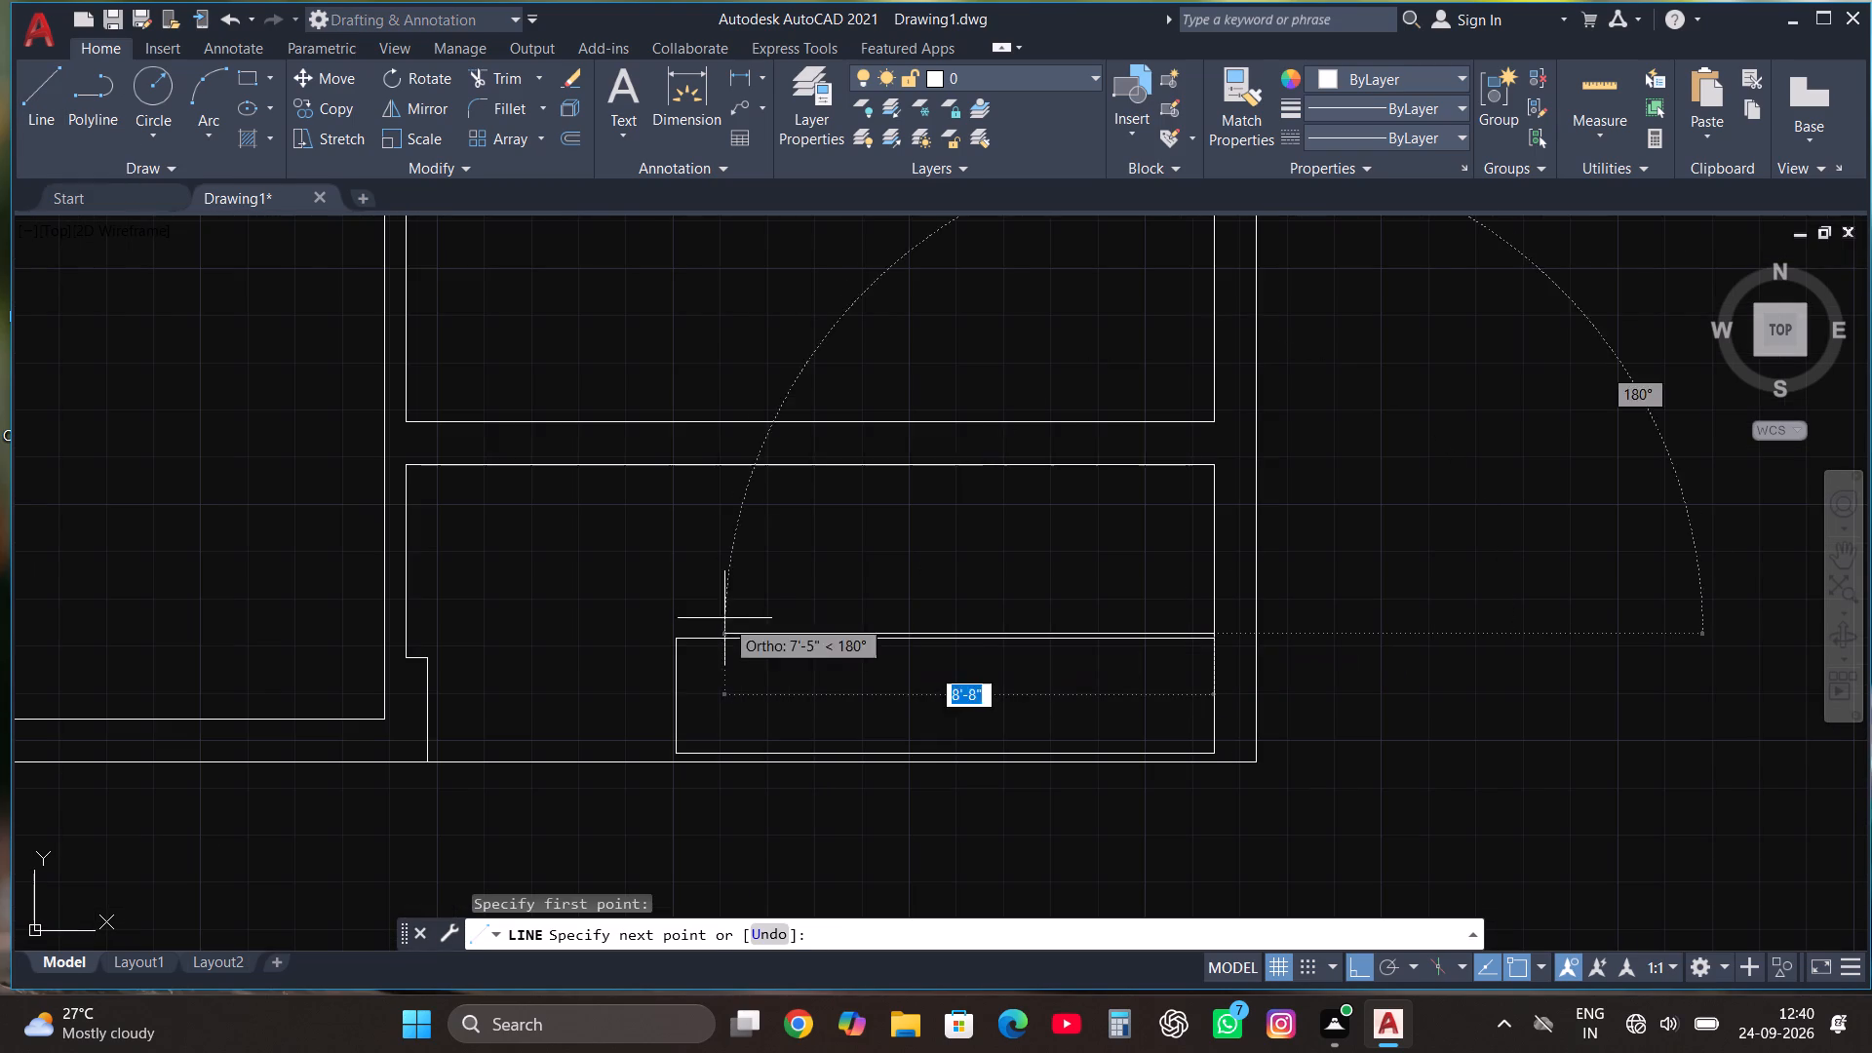
scroll(603, 613, "up", 1)
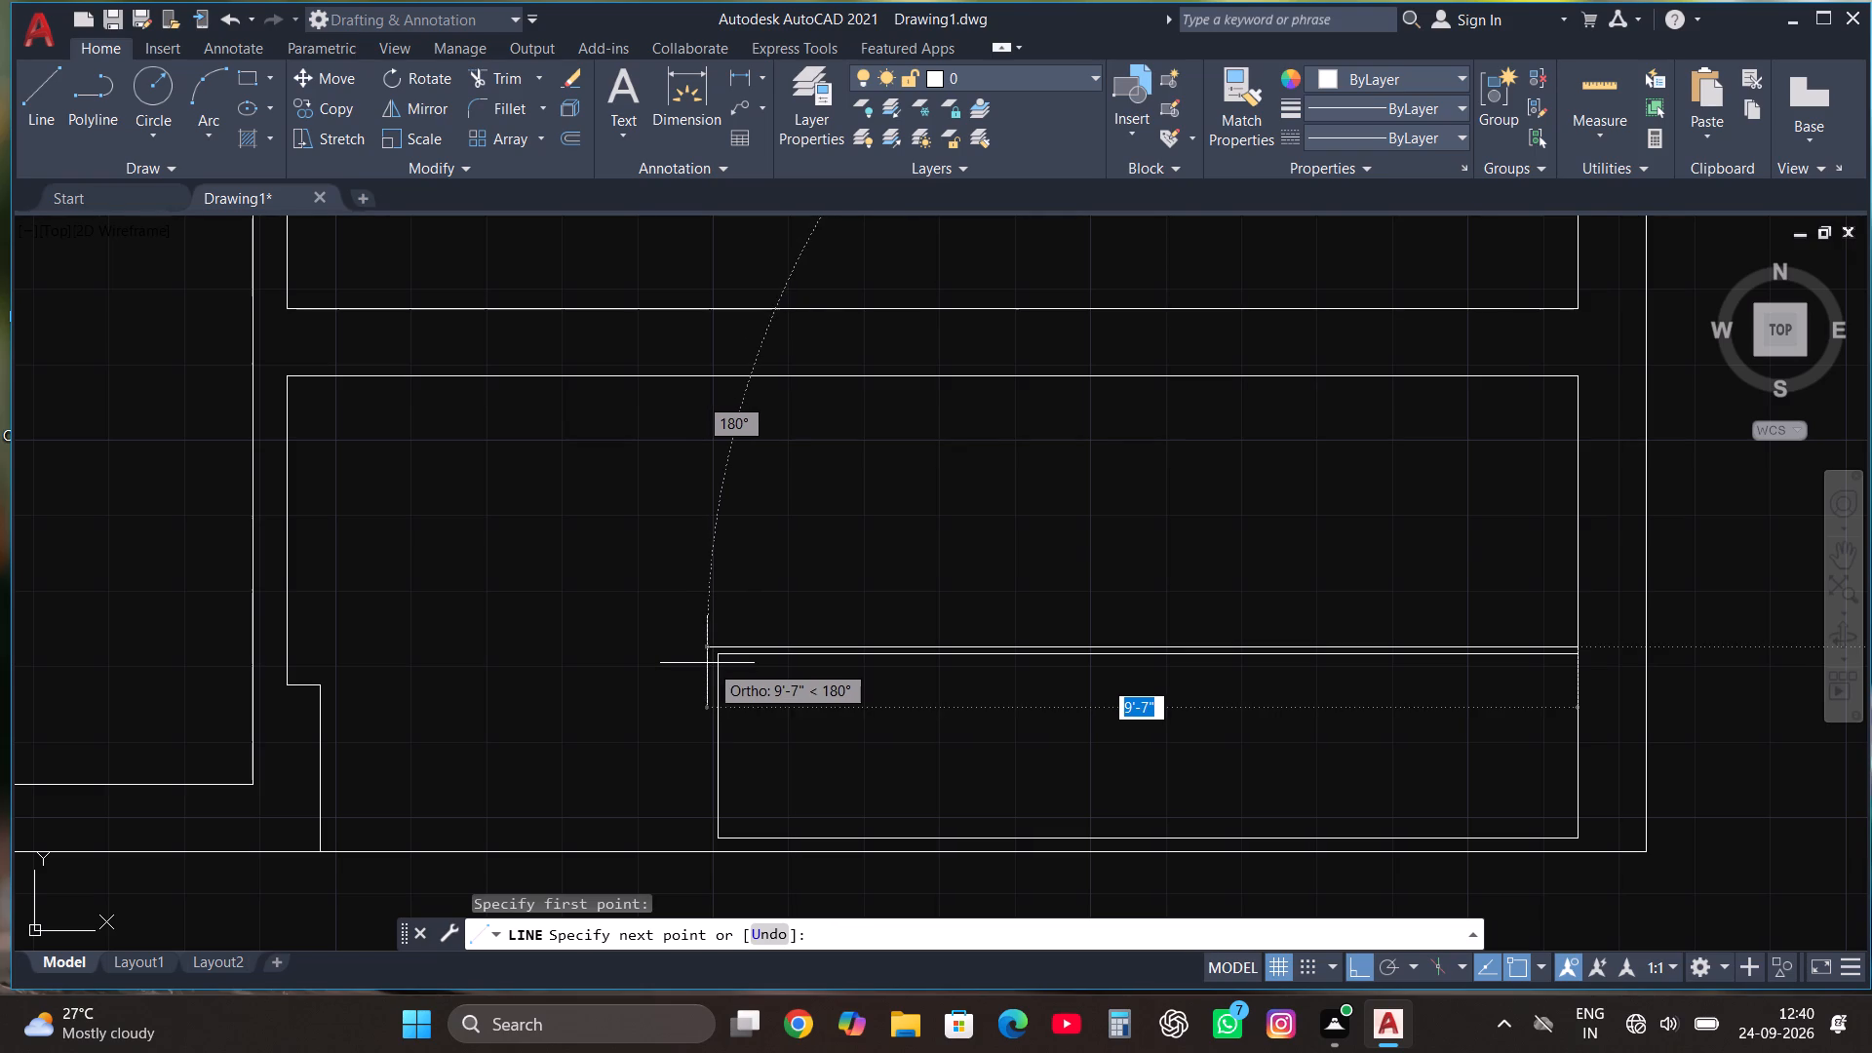
left_click(707, 663)
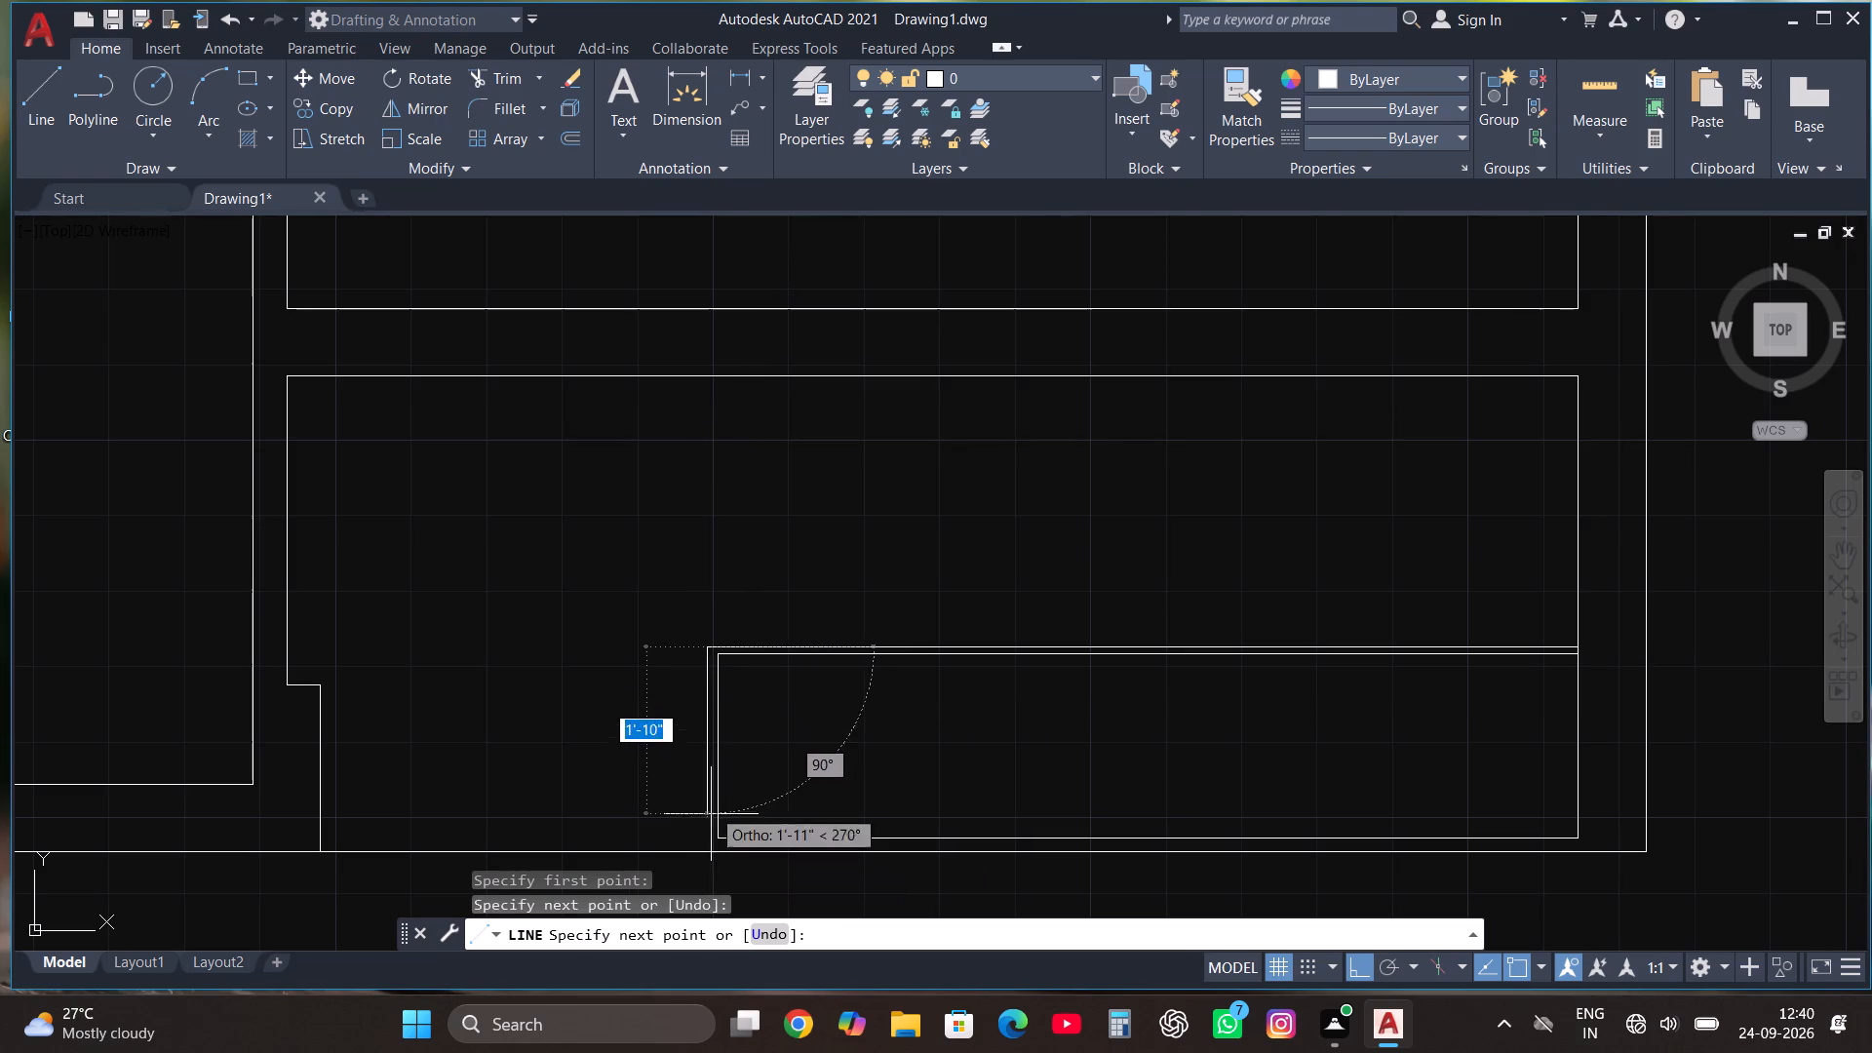
scroll(671, 934, "up", 2)
left_click(725, 870)
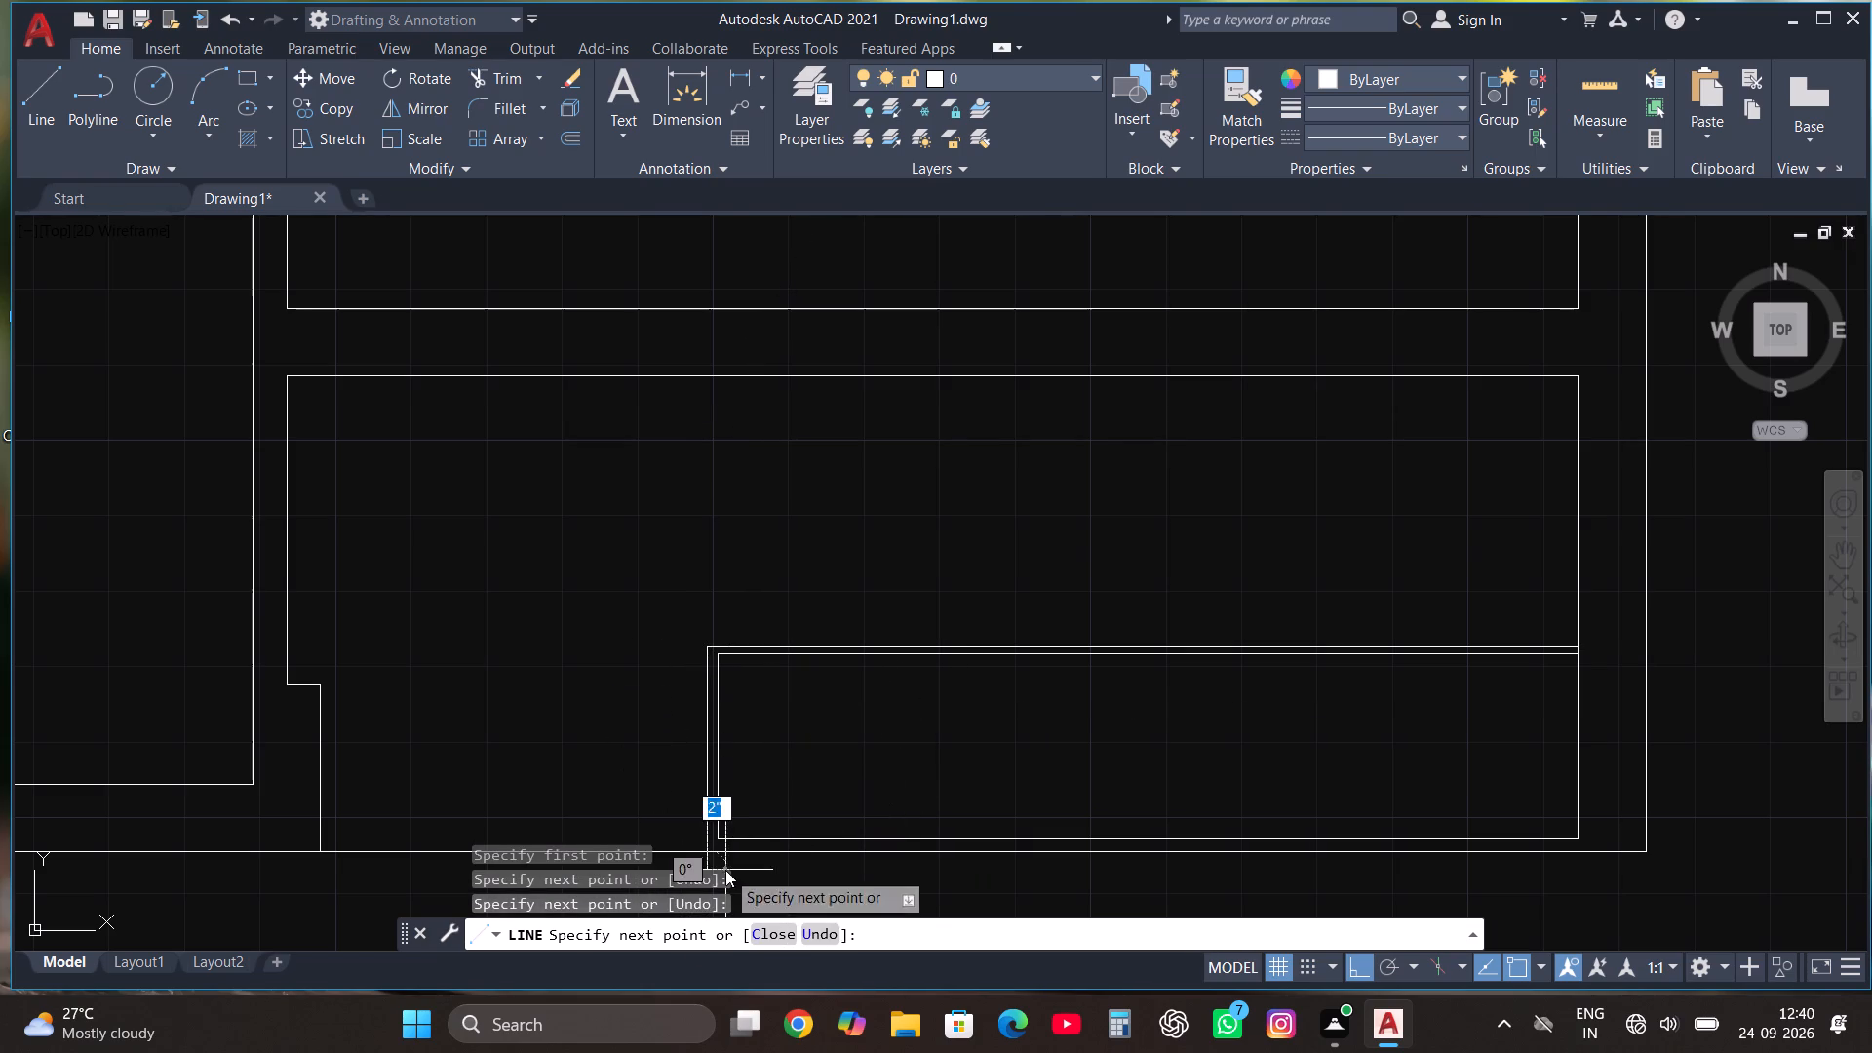
key("Escape")
Trim the new vertical line where it projects below the bottom outer wall.
left_click(477, 81)
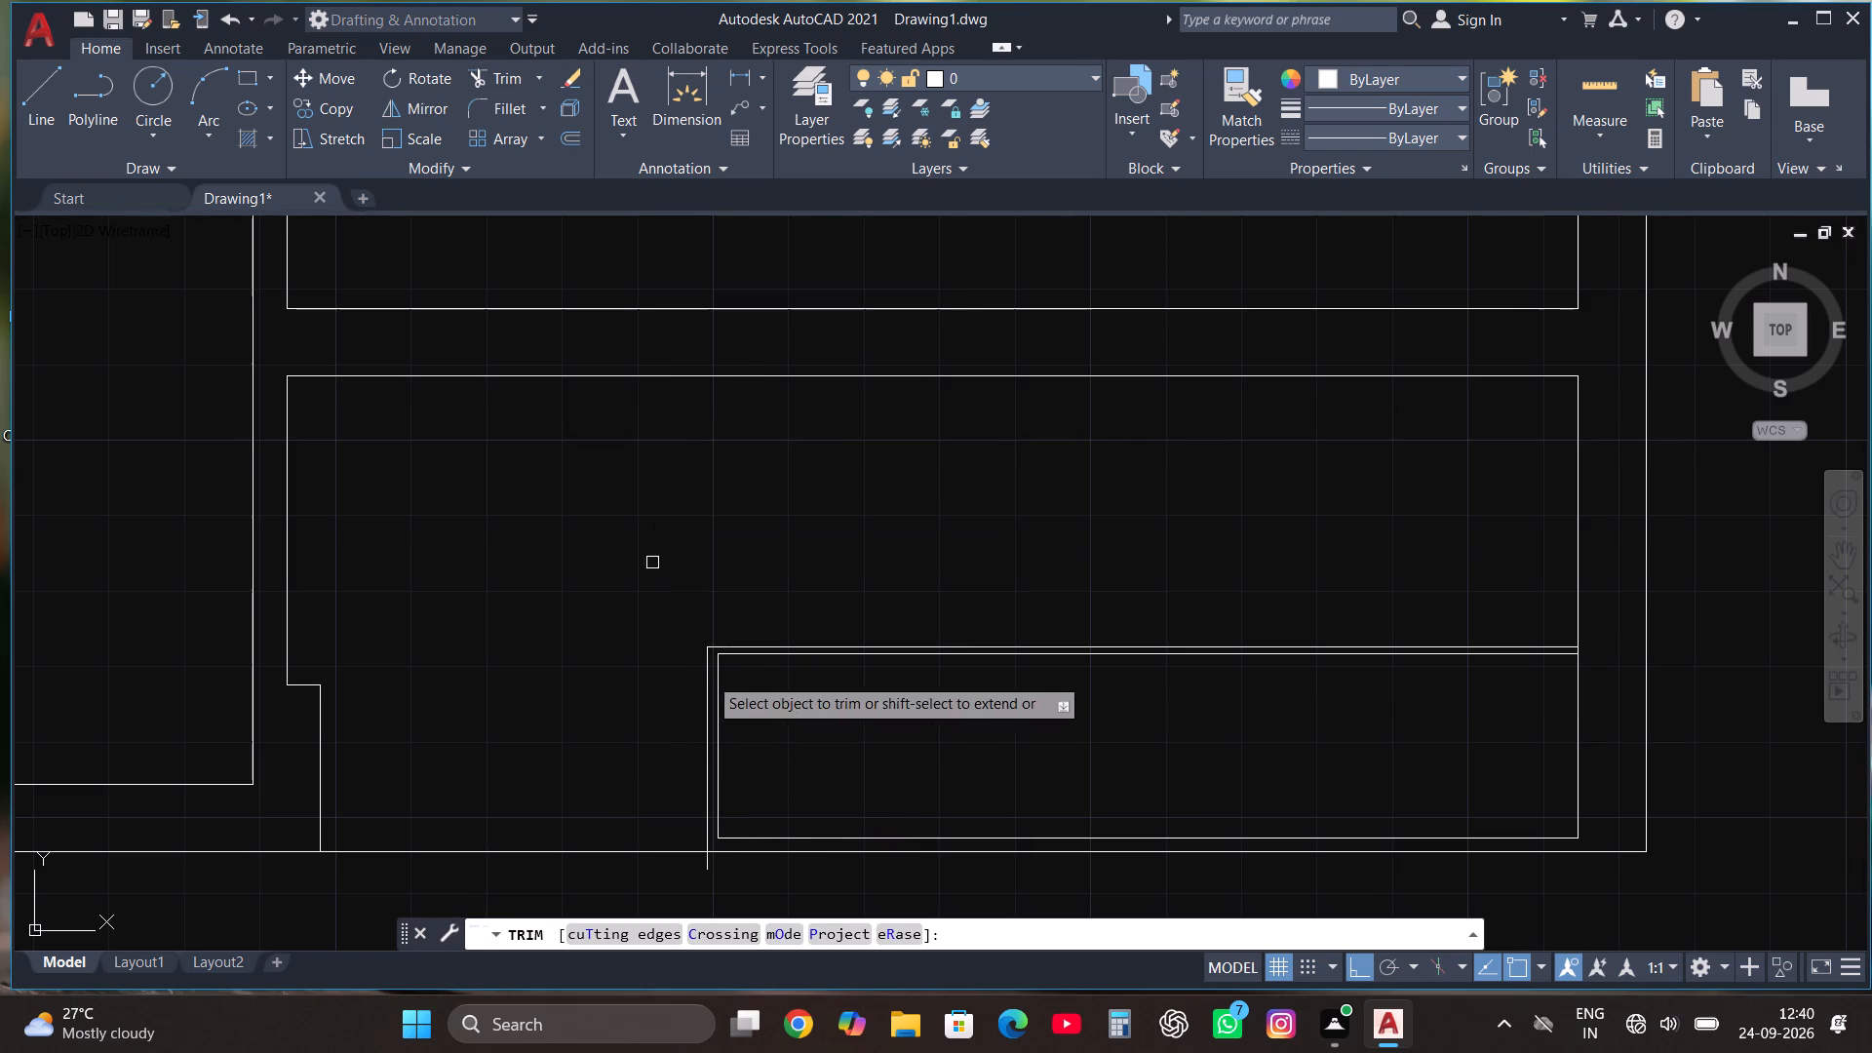
left_click(707, 864)
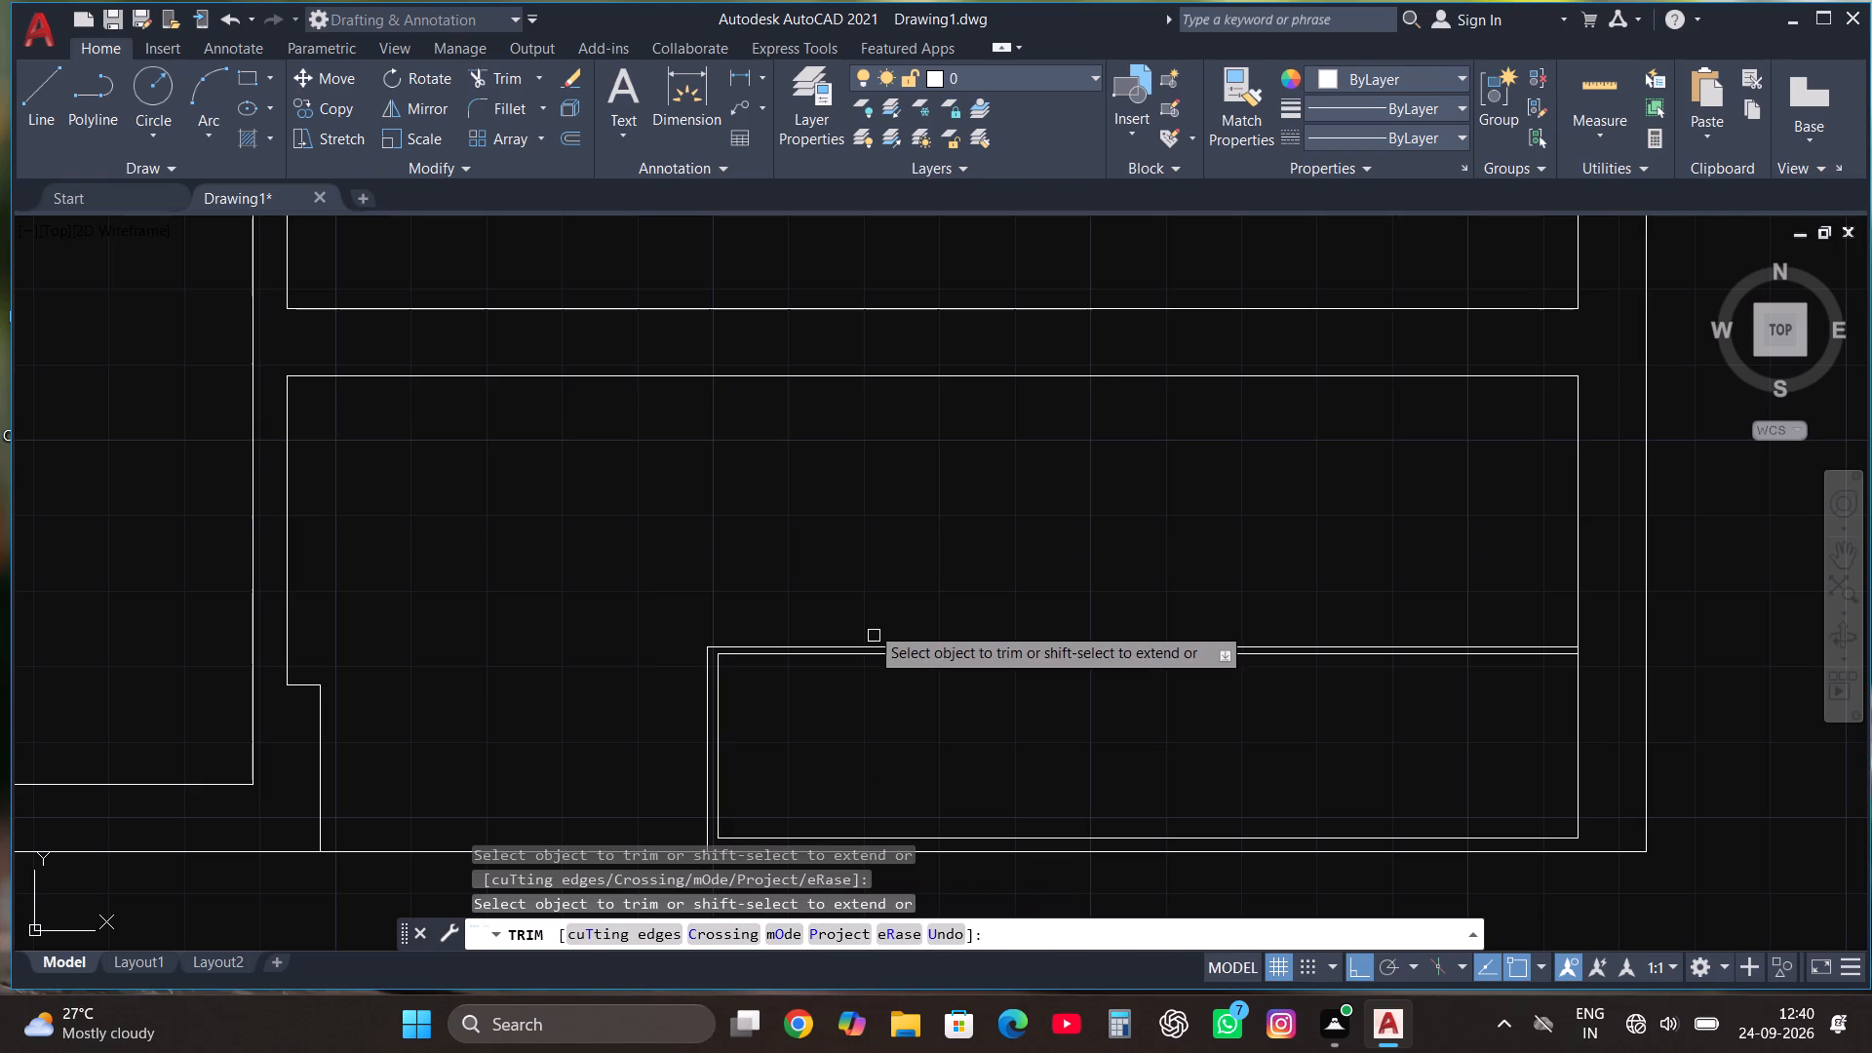
scroll(878, 595, "down", 1)
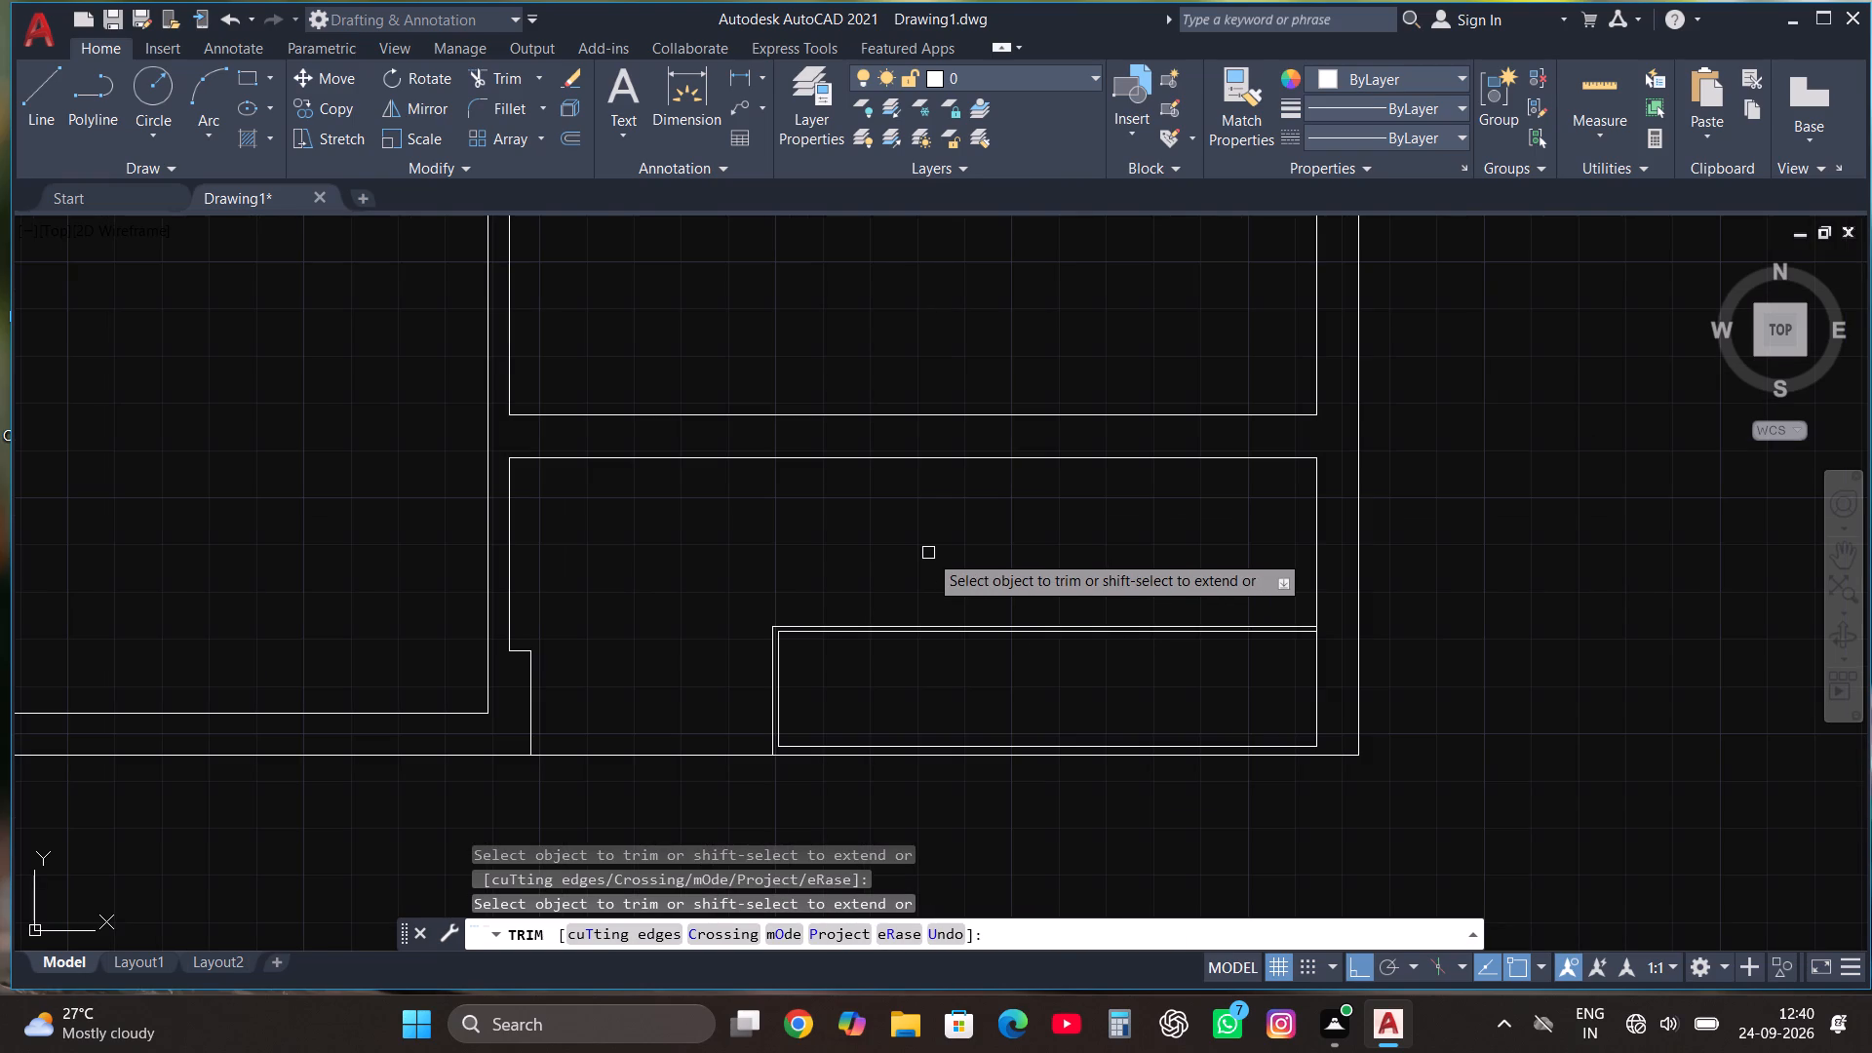
key("Escape")
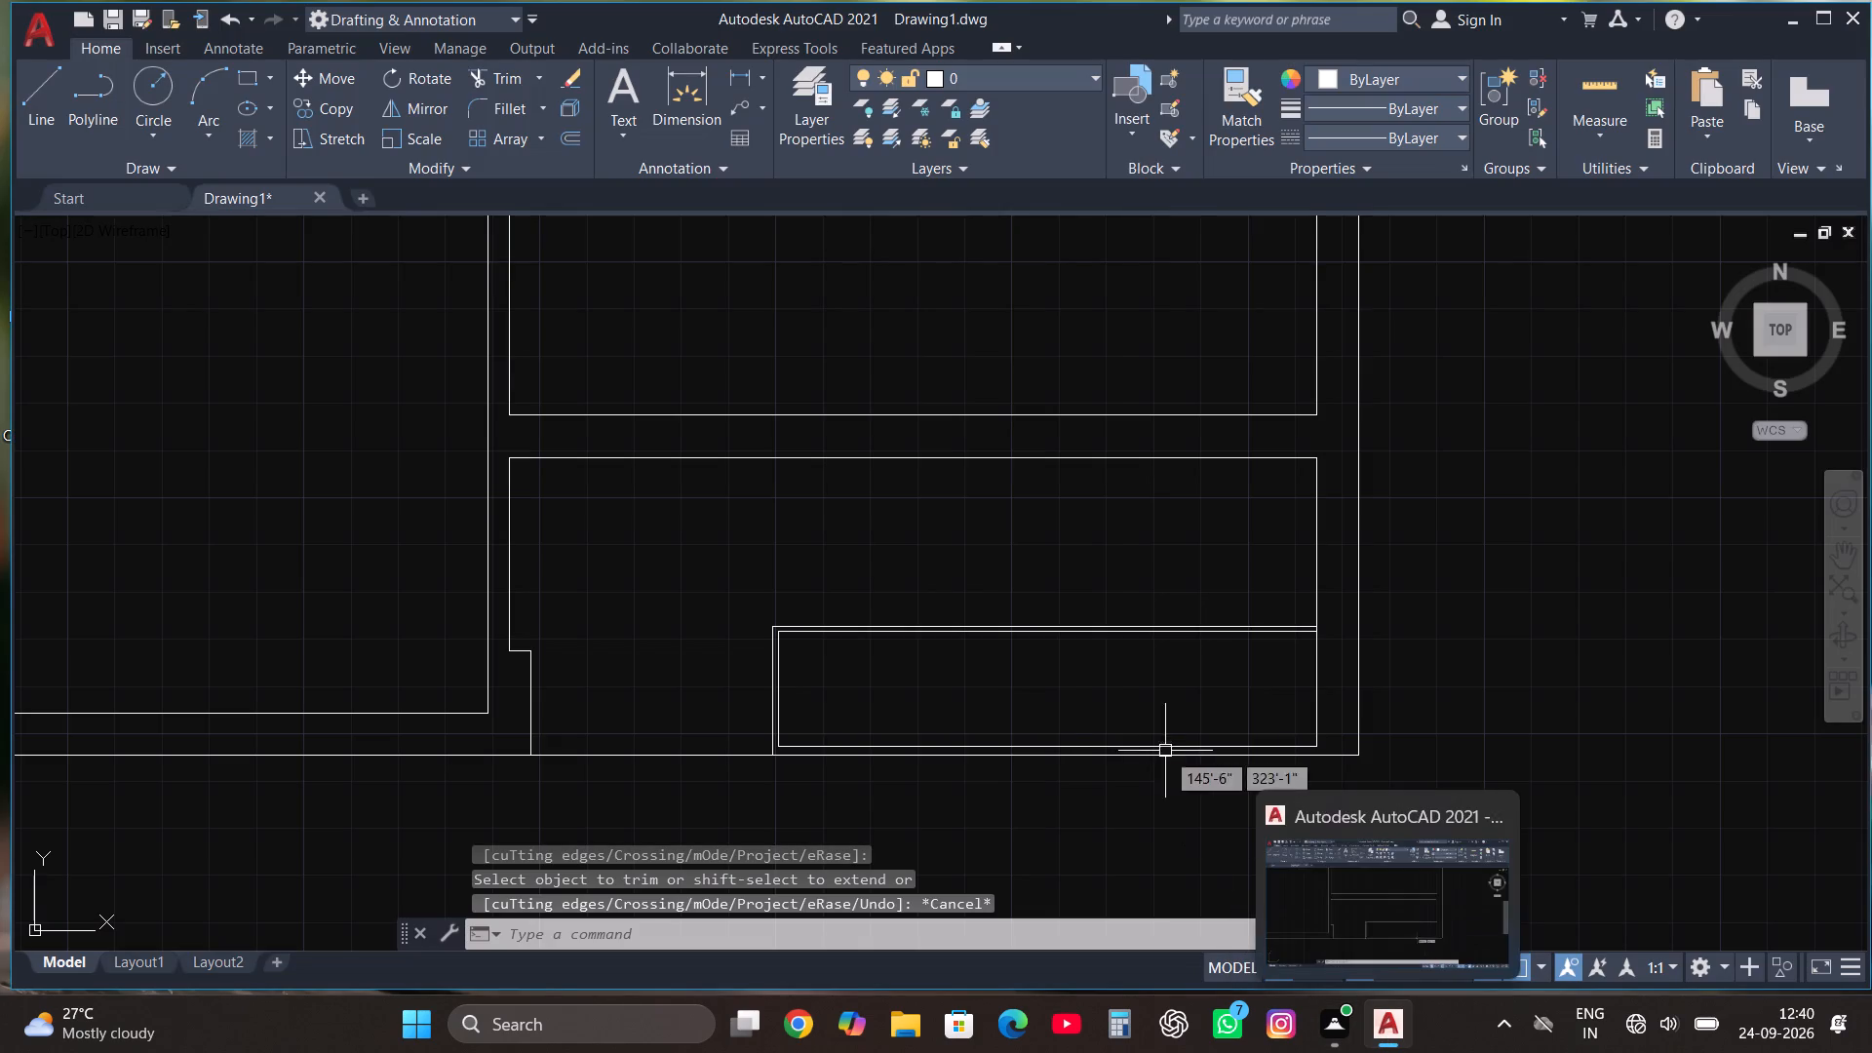
scroll(1110, 781, "down", 1)
key("Escape")
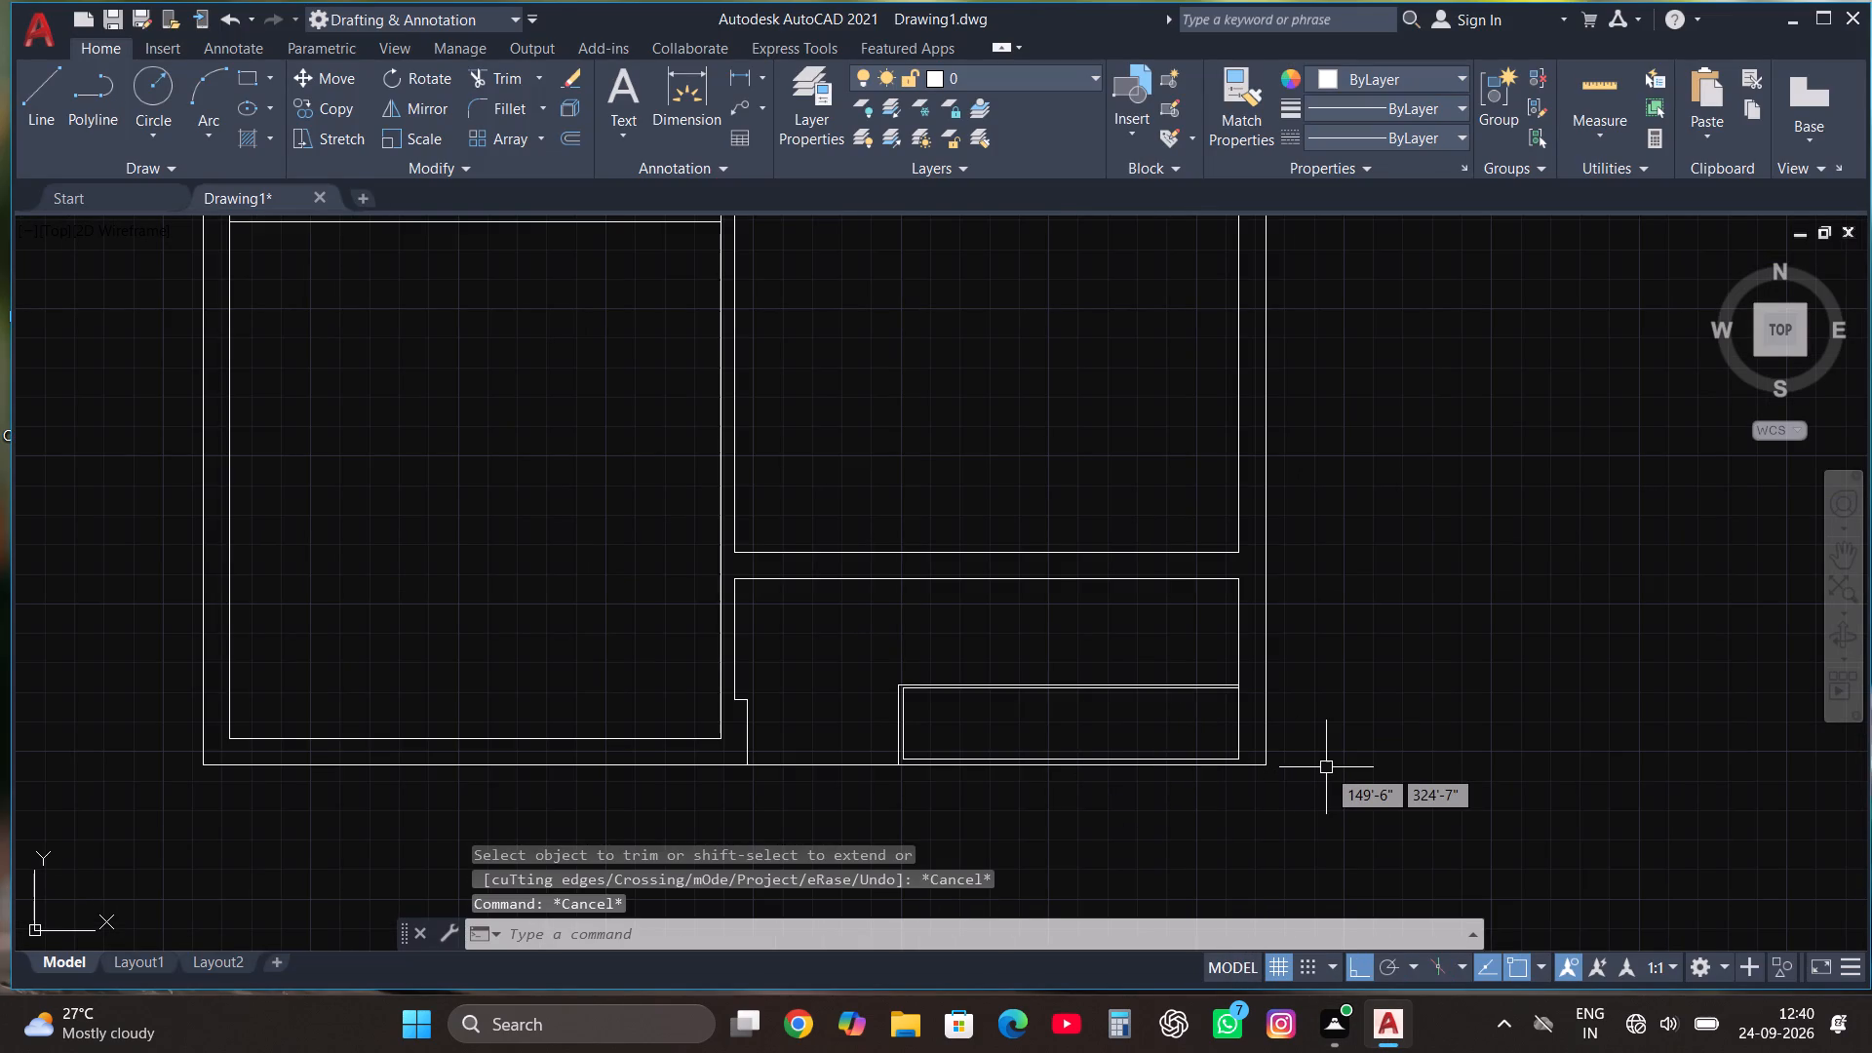
Open the tool palettes and insert the Door - Imperial block in the empty space to the right of the plan.
scroll(1326, 767, "down", 1)
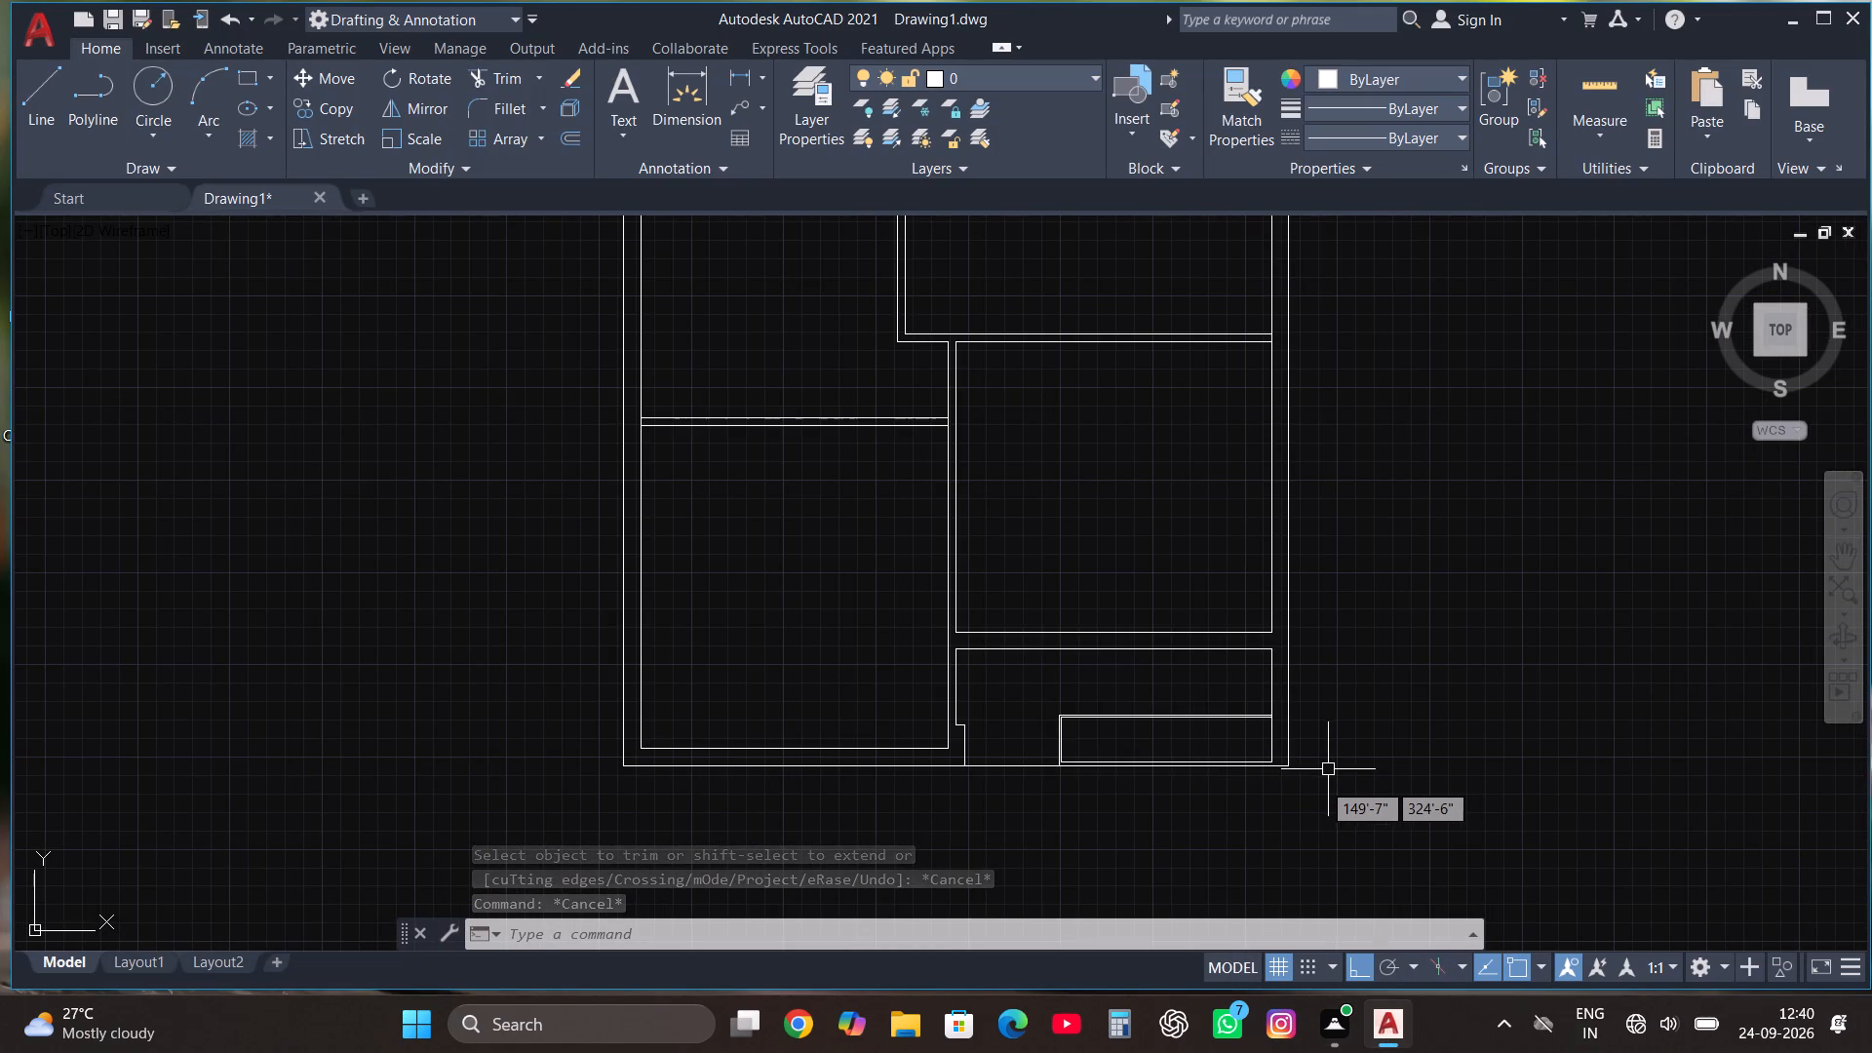
scroll(1319, 781, "down", 1)
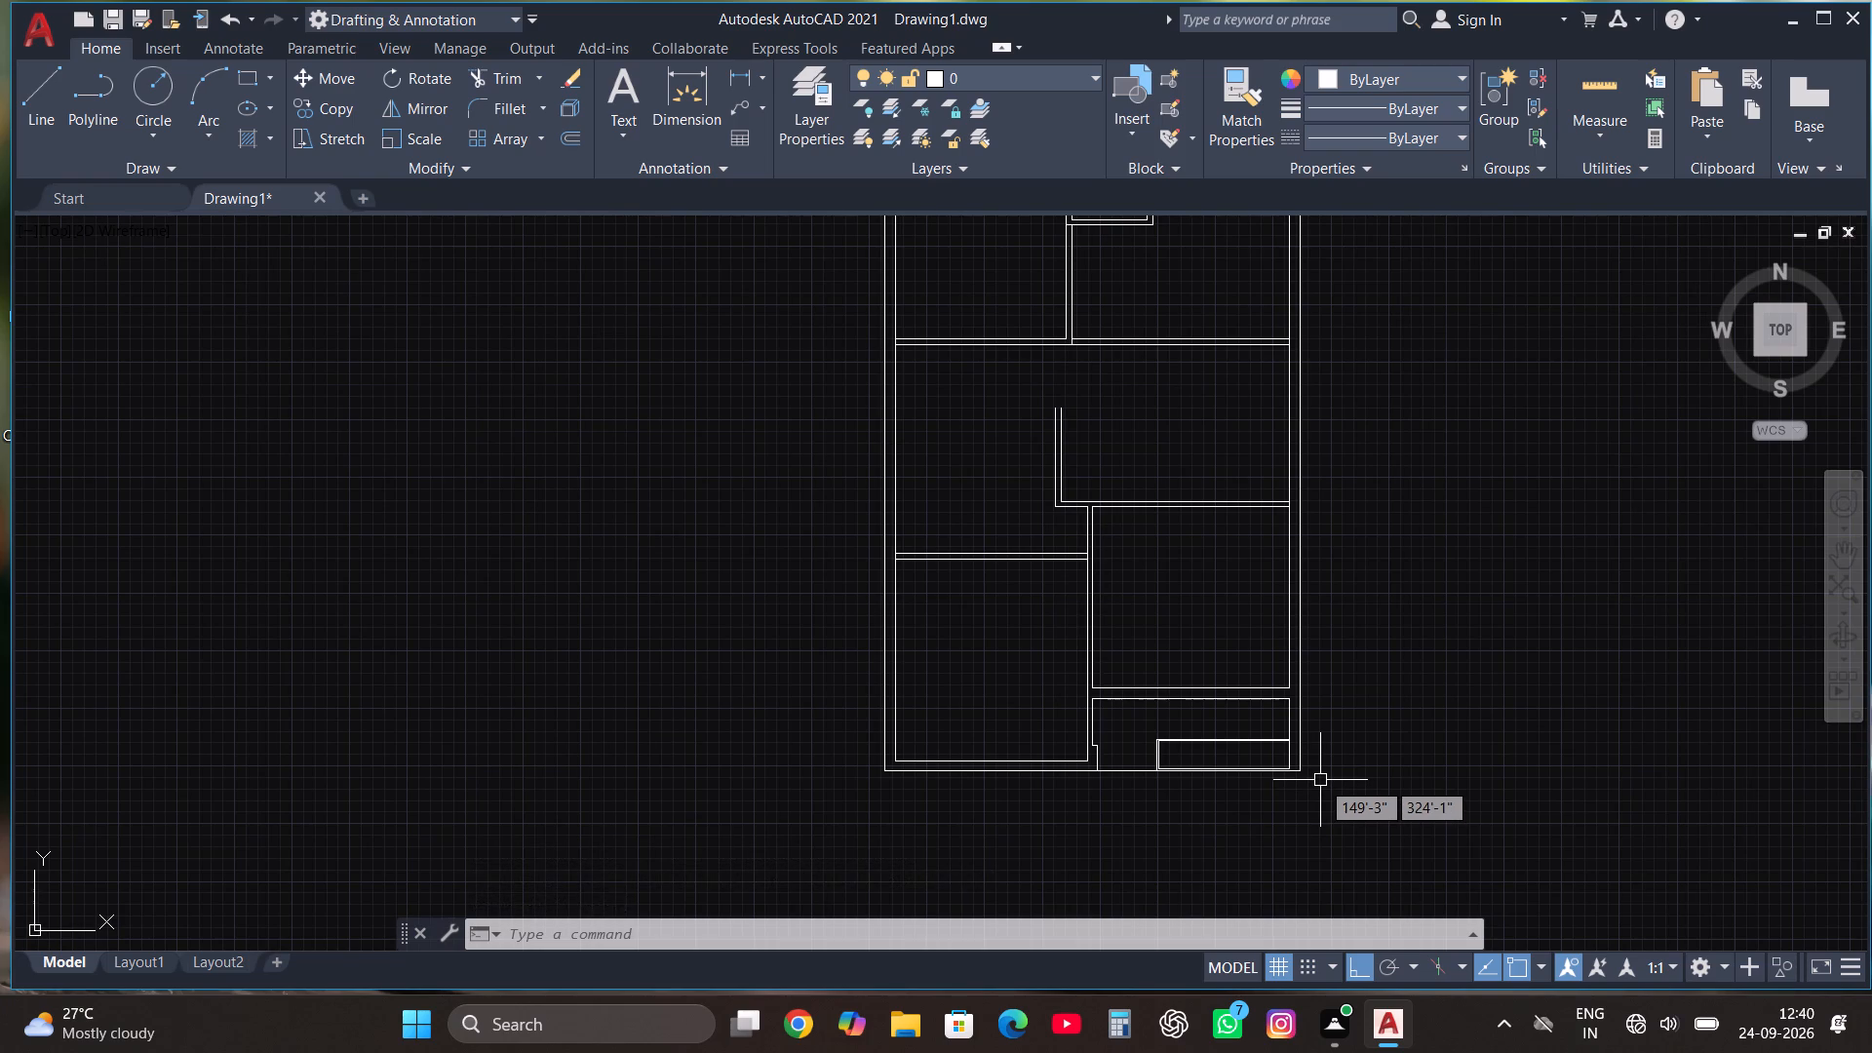
scroll(1320, 781, "down", 1)
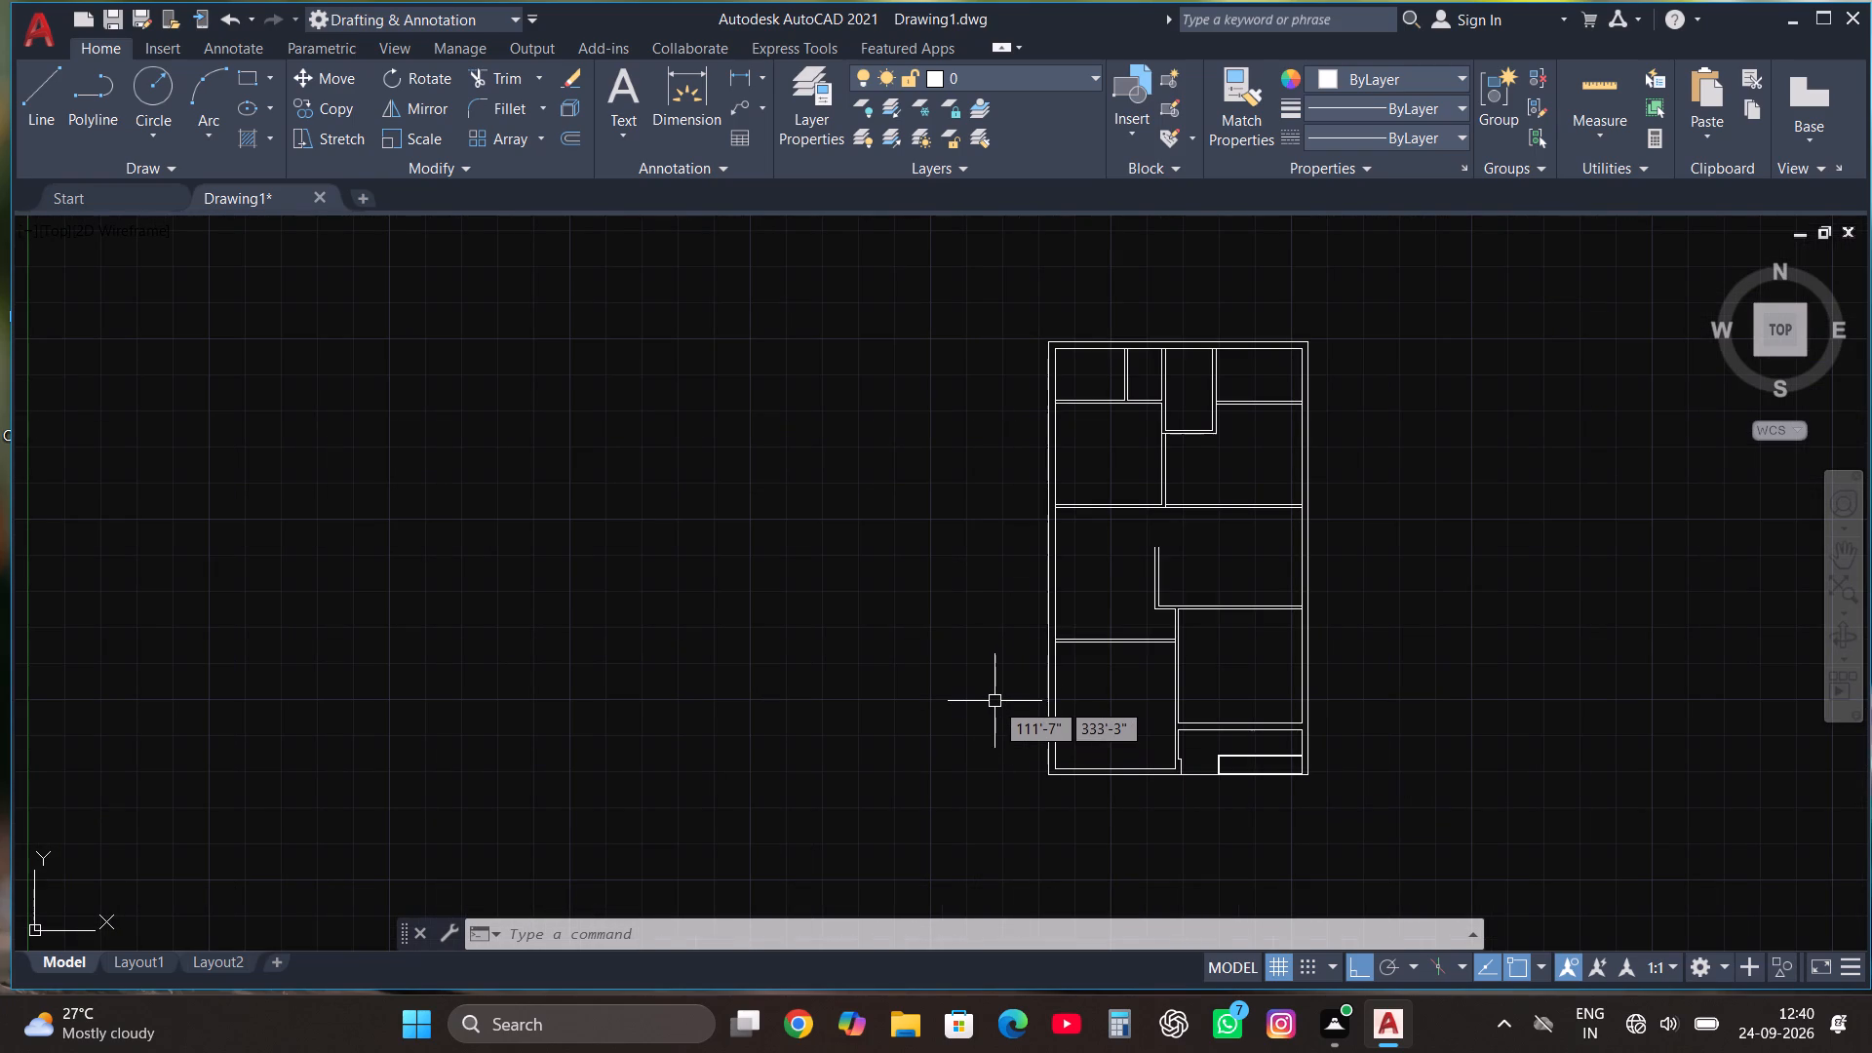
scroll(1020, 713, "down", 1)
scroll(1366, 488, "up", 2)
type("tool")
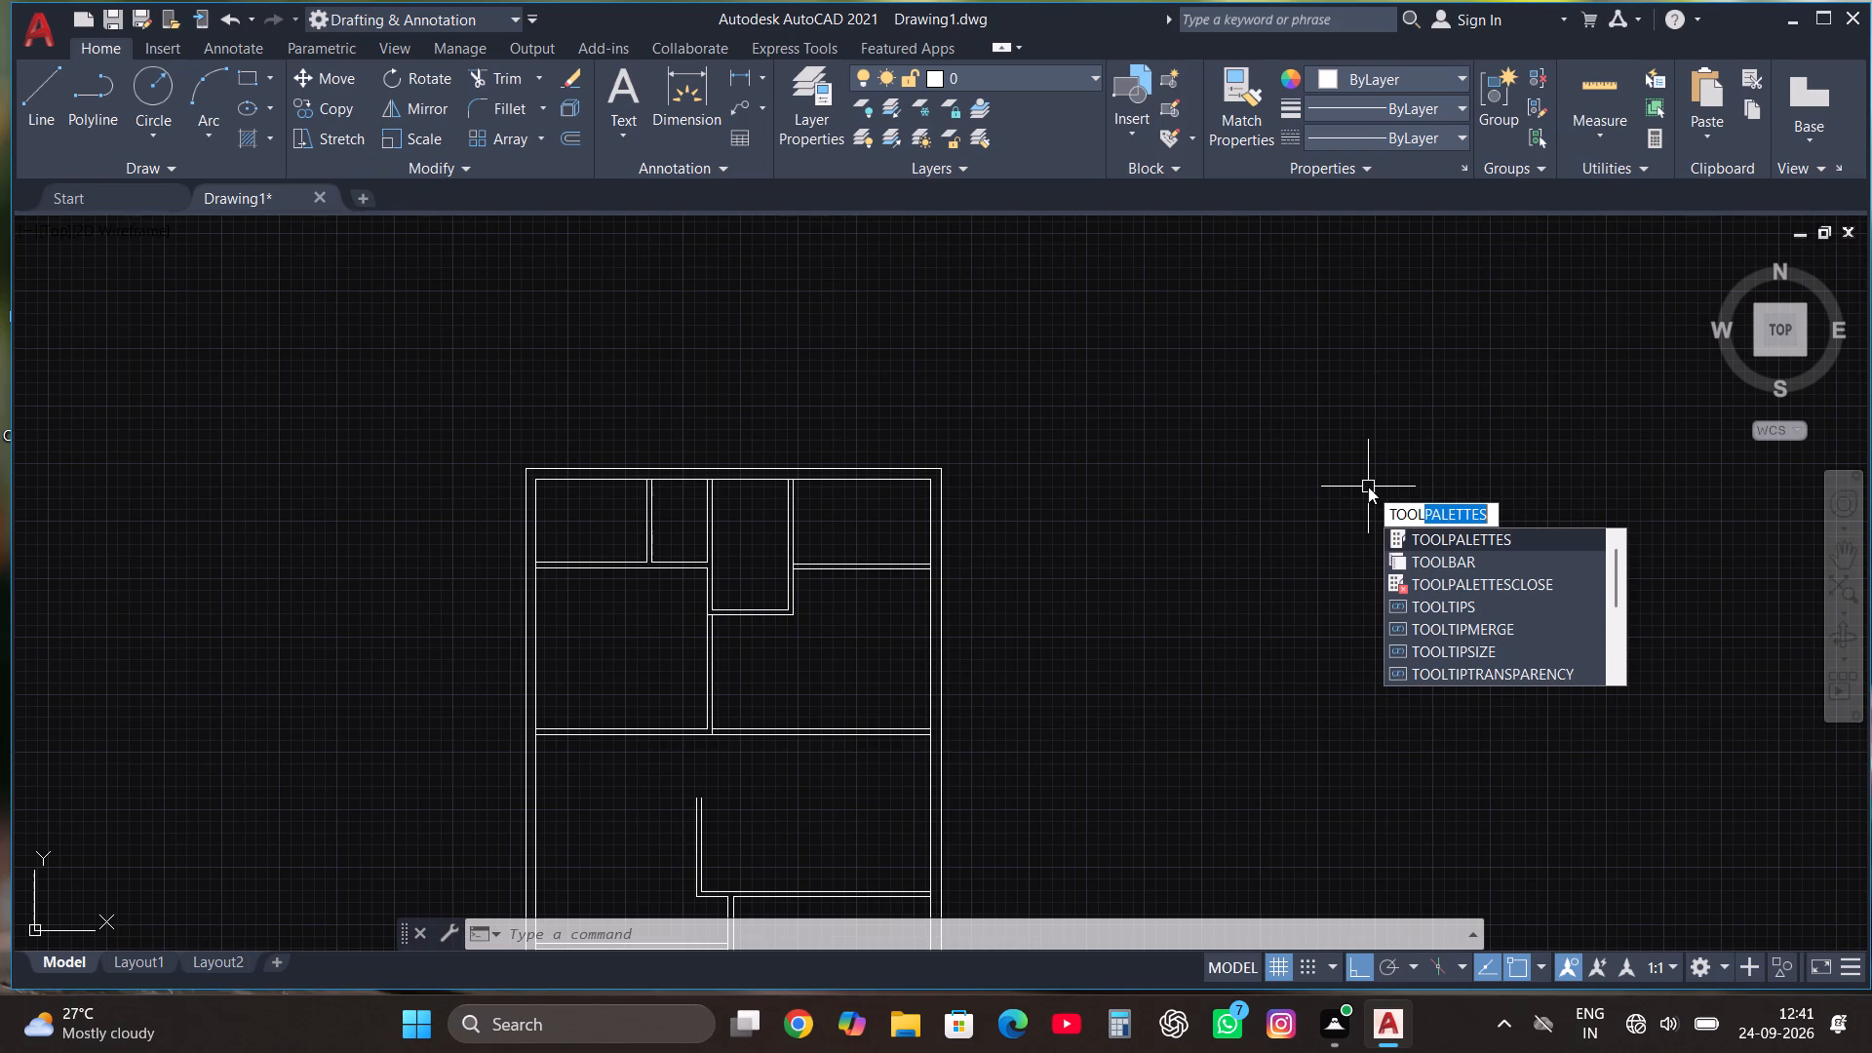
left_click(1459, 541)
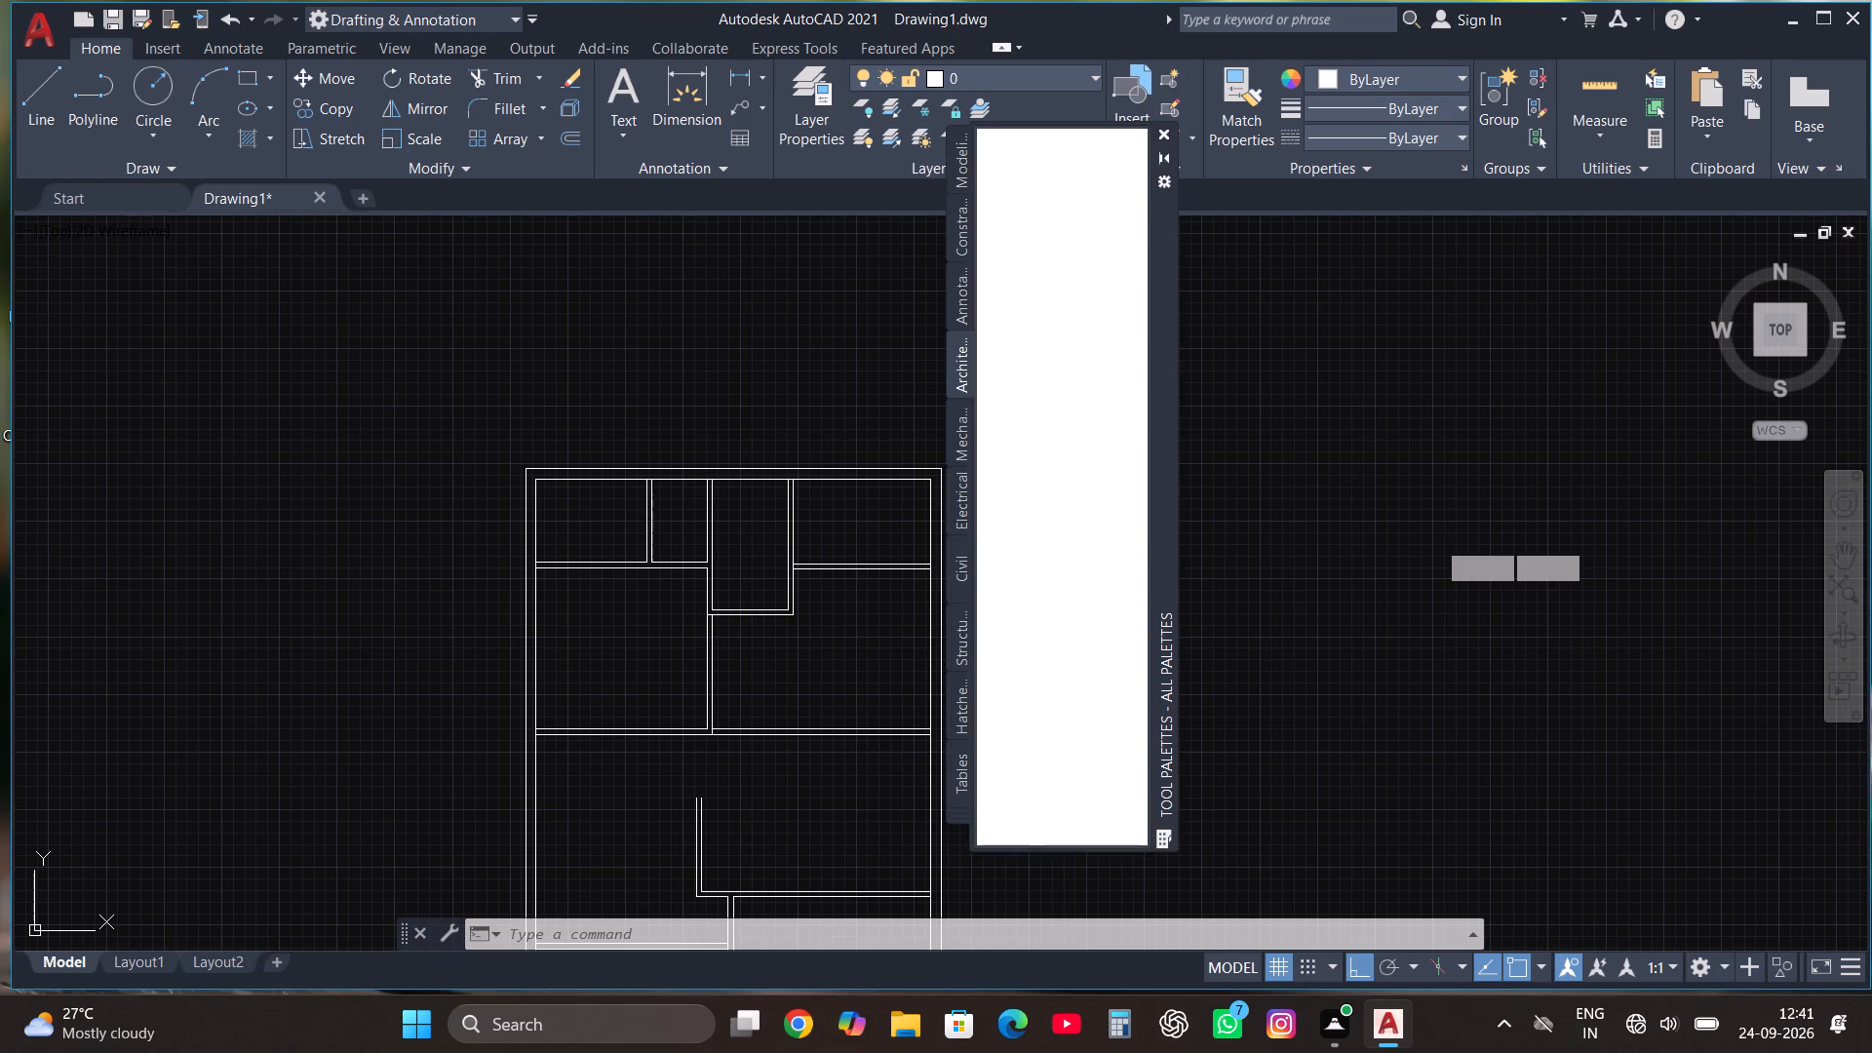
left_click(1051, 207)
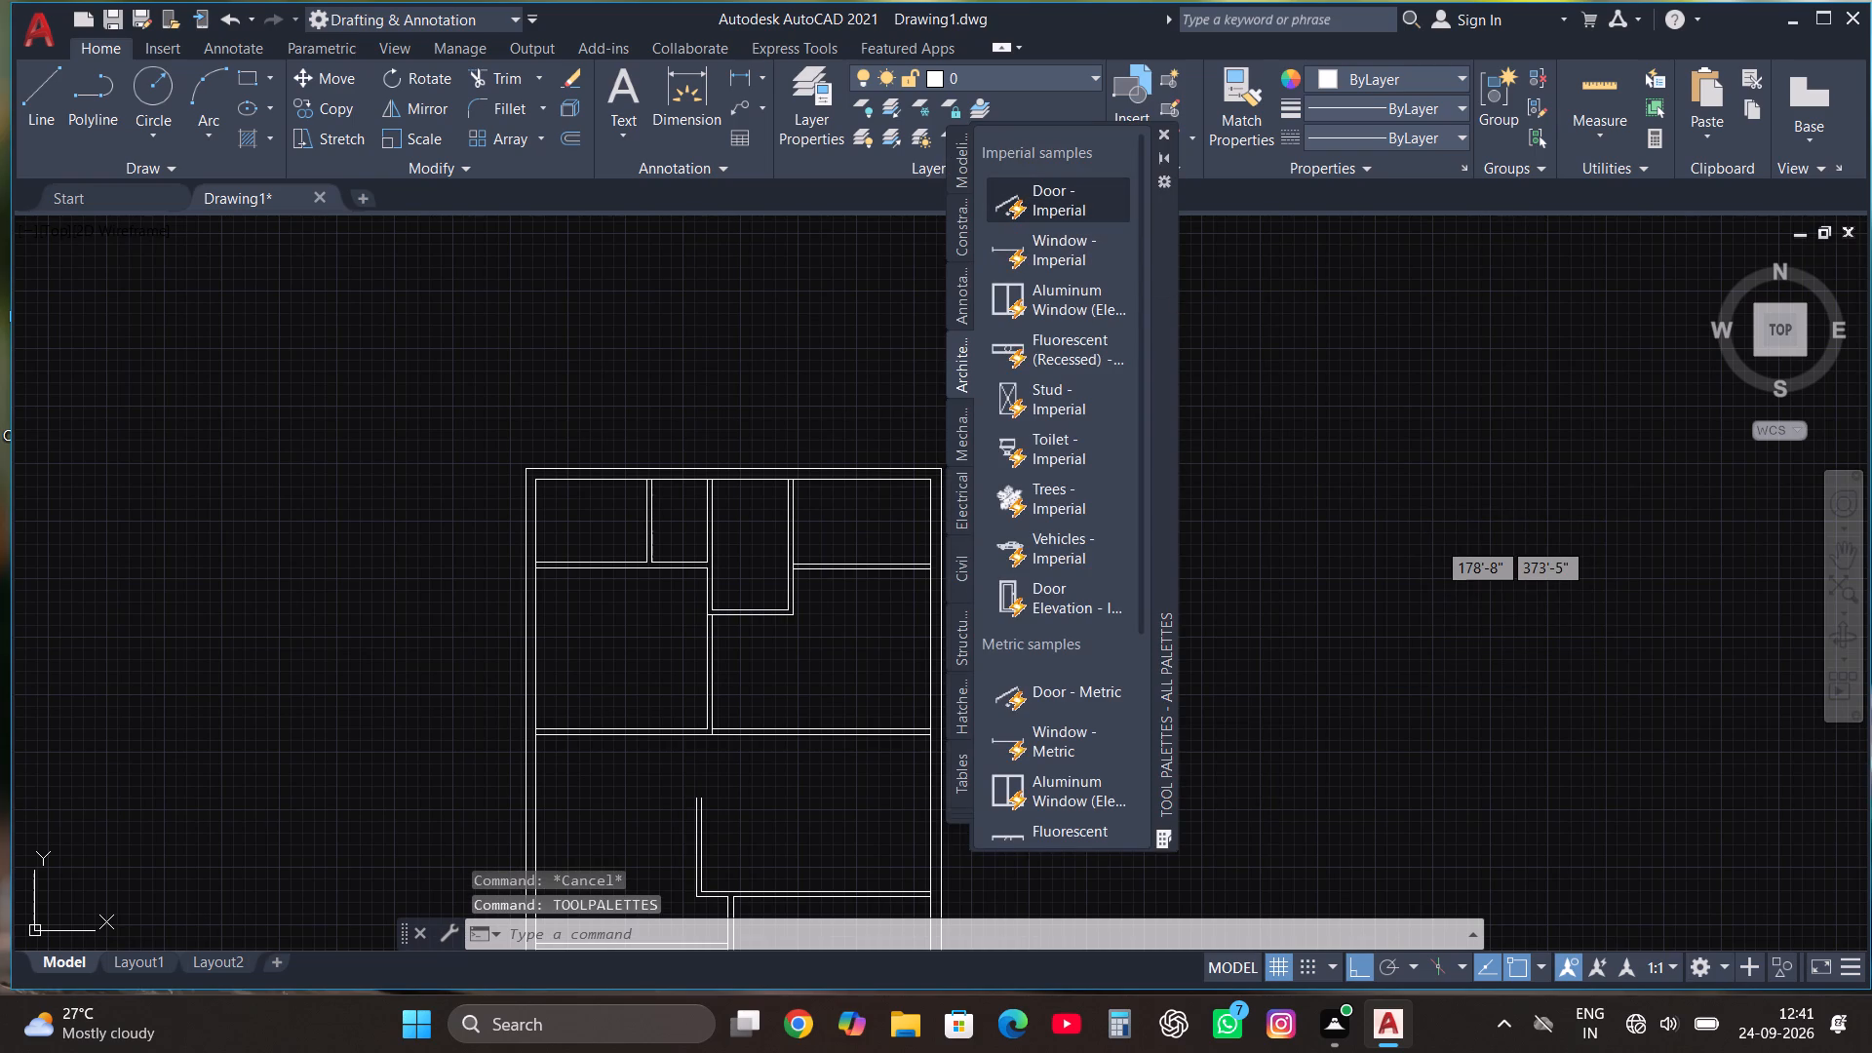
left_click(1347, 468)
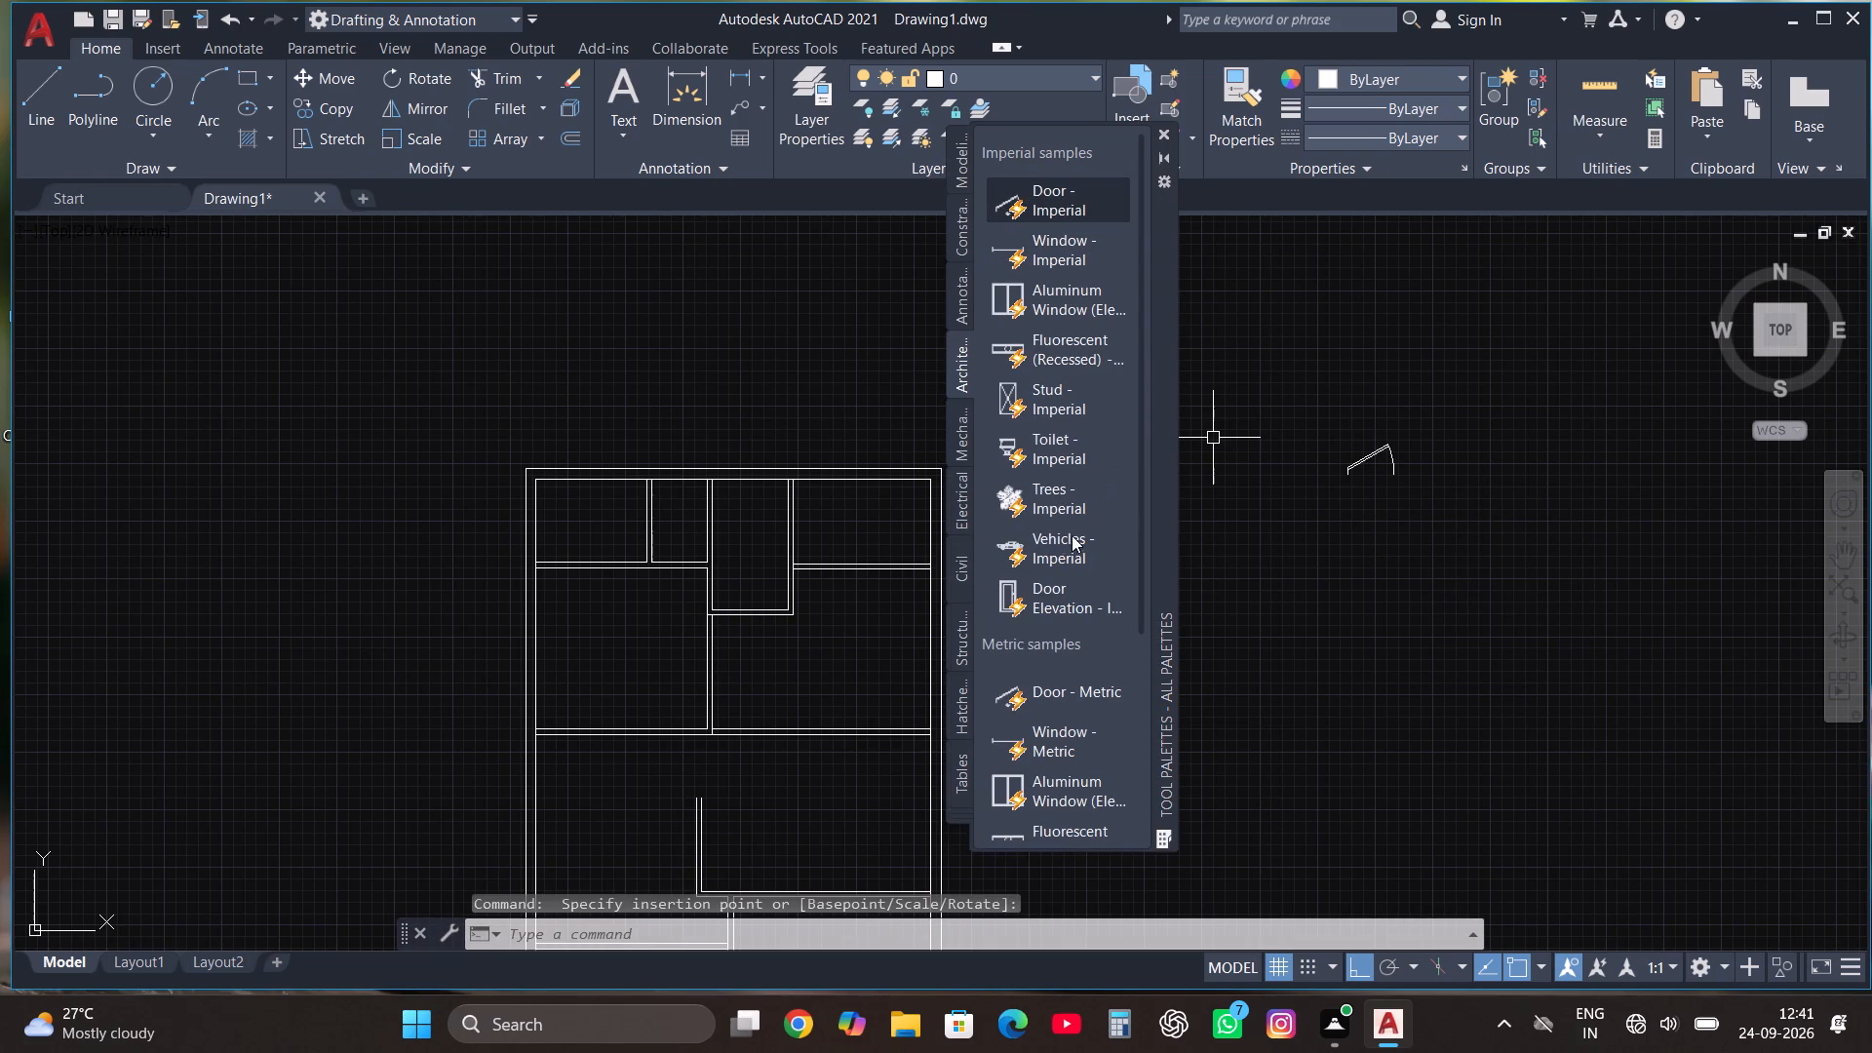
Insert the Vehicles - Imperial and Toilet - Imperial blocks below the door block, and close the tool palettes.
left_click(1060, 551)
left_click(1373, 566)
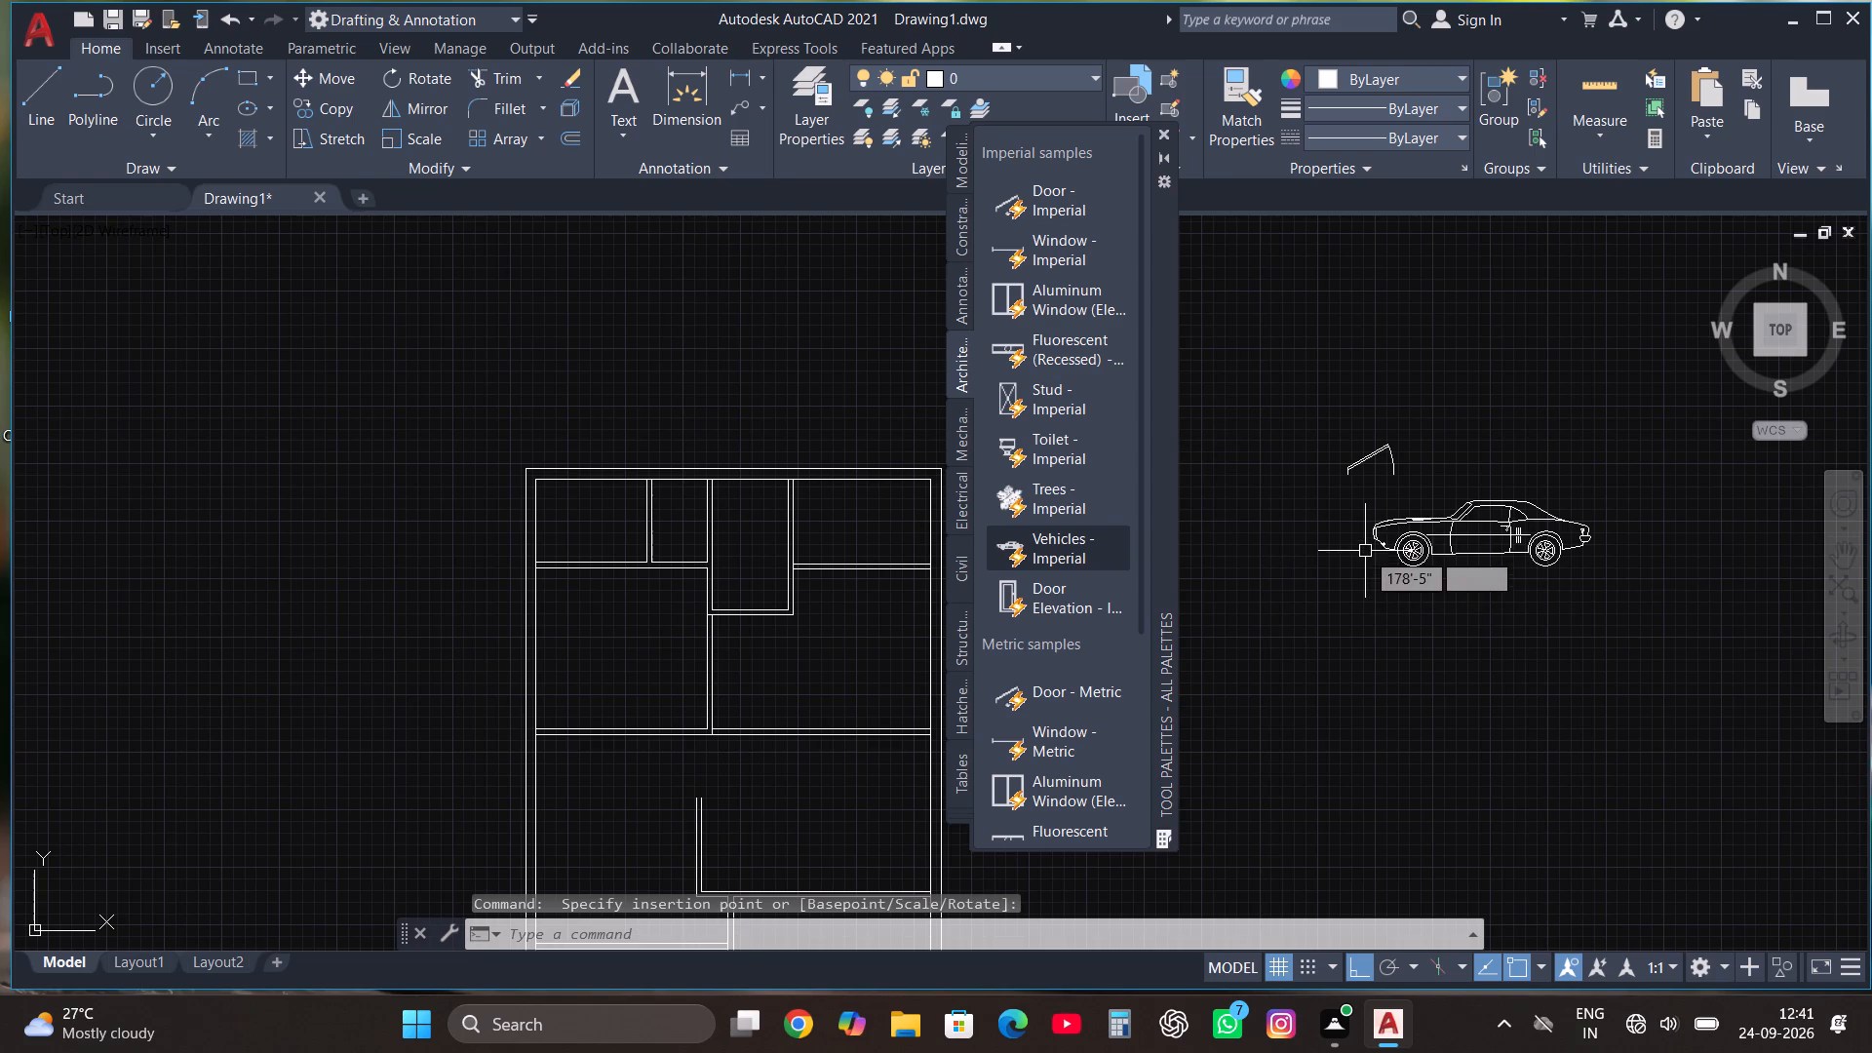
left_click(1008, 445)
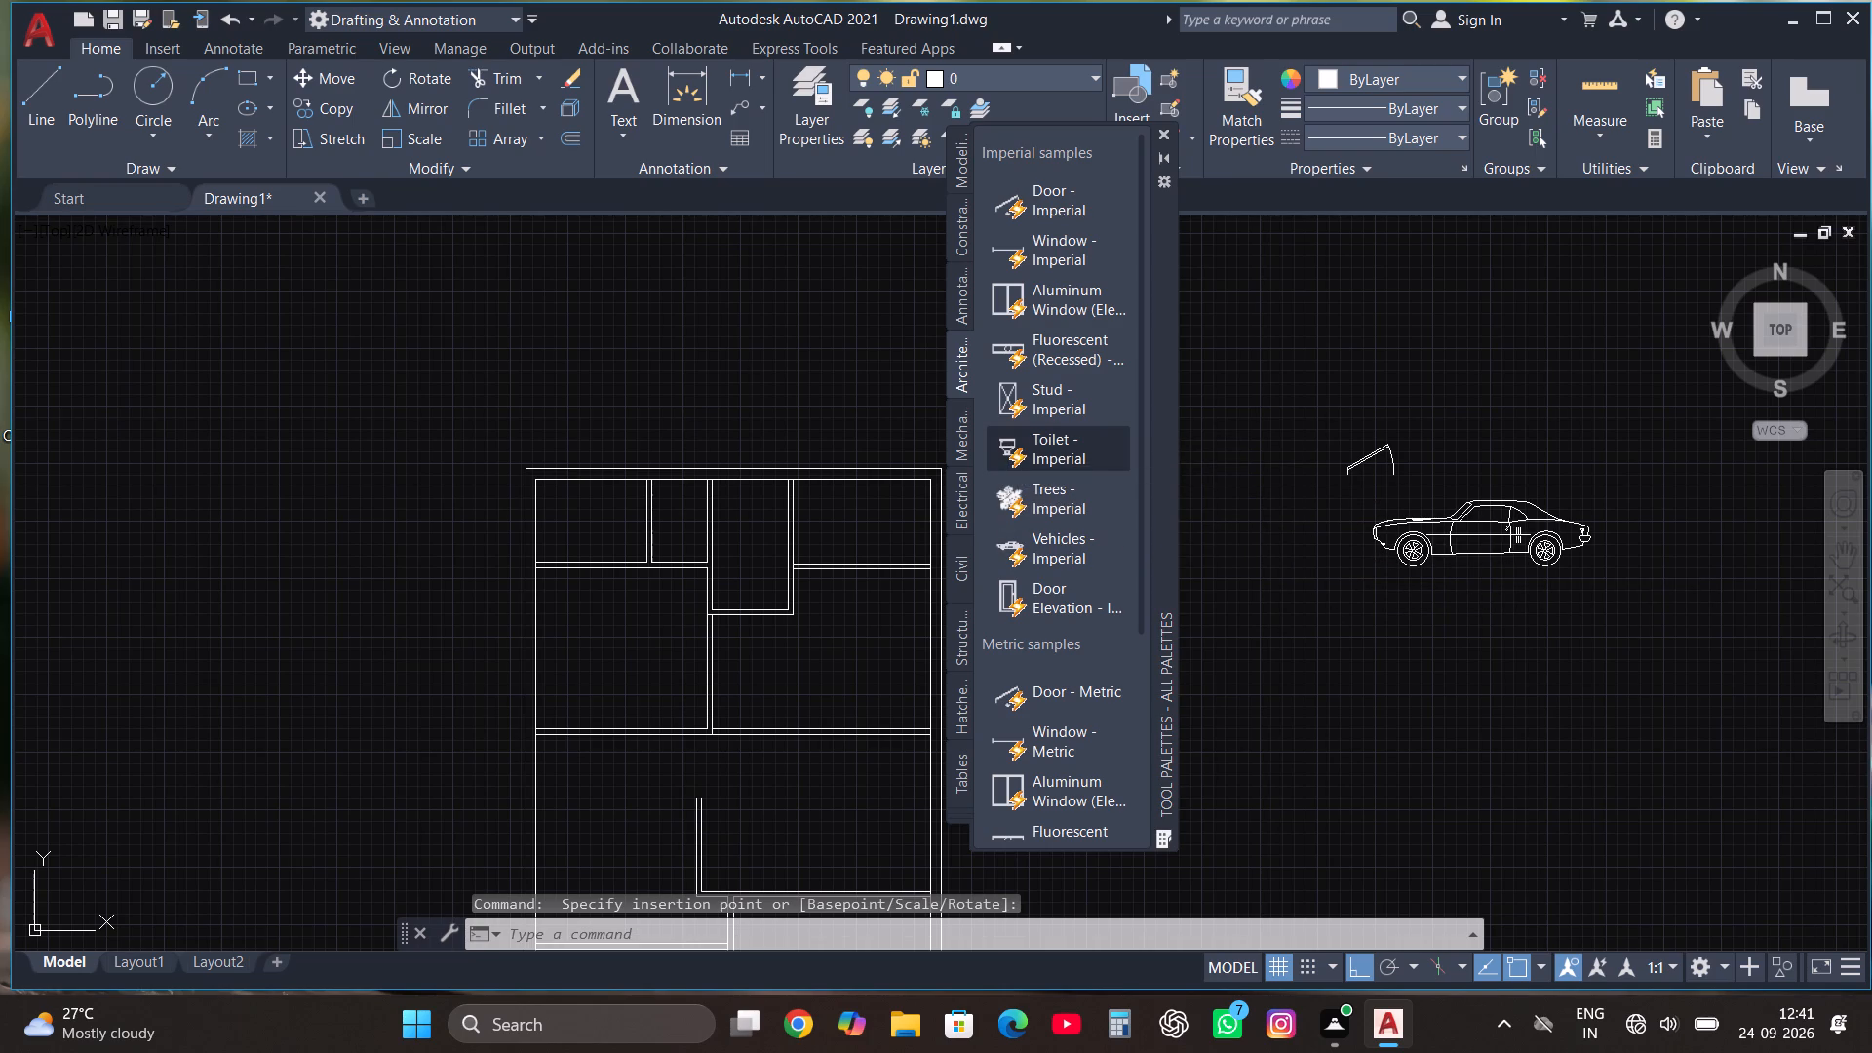
left_click(1402, 654)
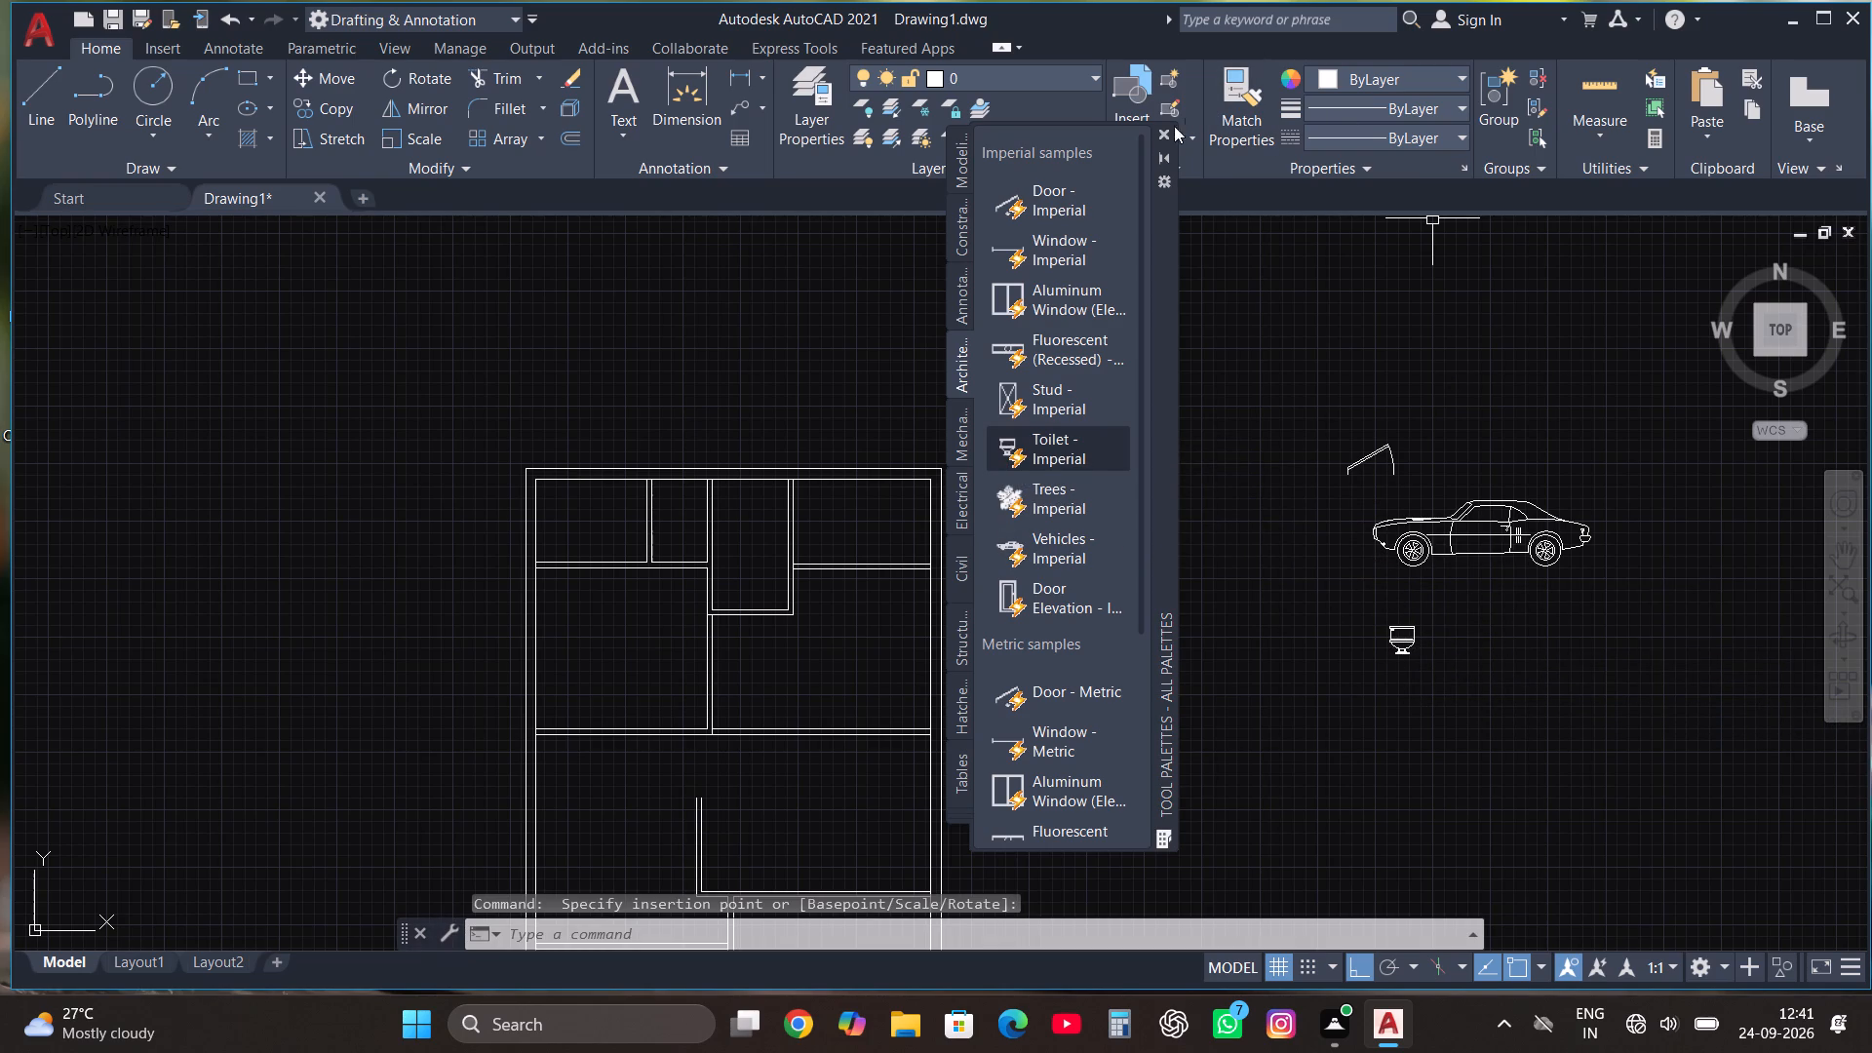
left_click(1163, 130)
Change the door block's opening state so its leaf stands fully open, perpendicular to the opening.
left_click(1366, 457)
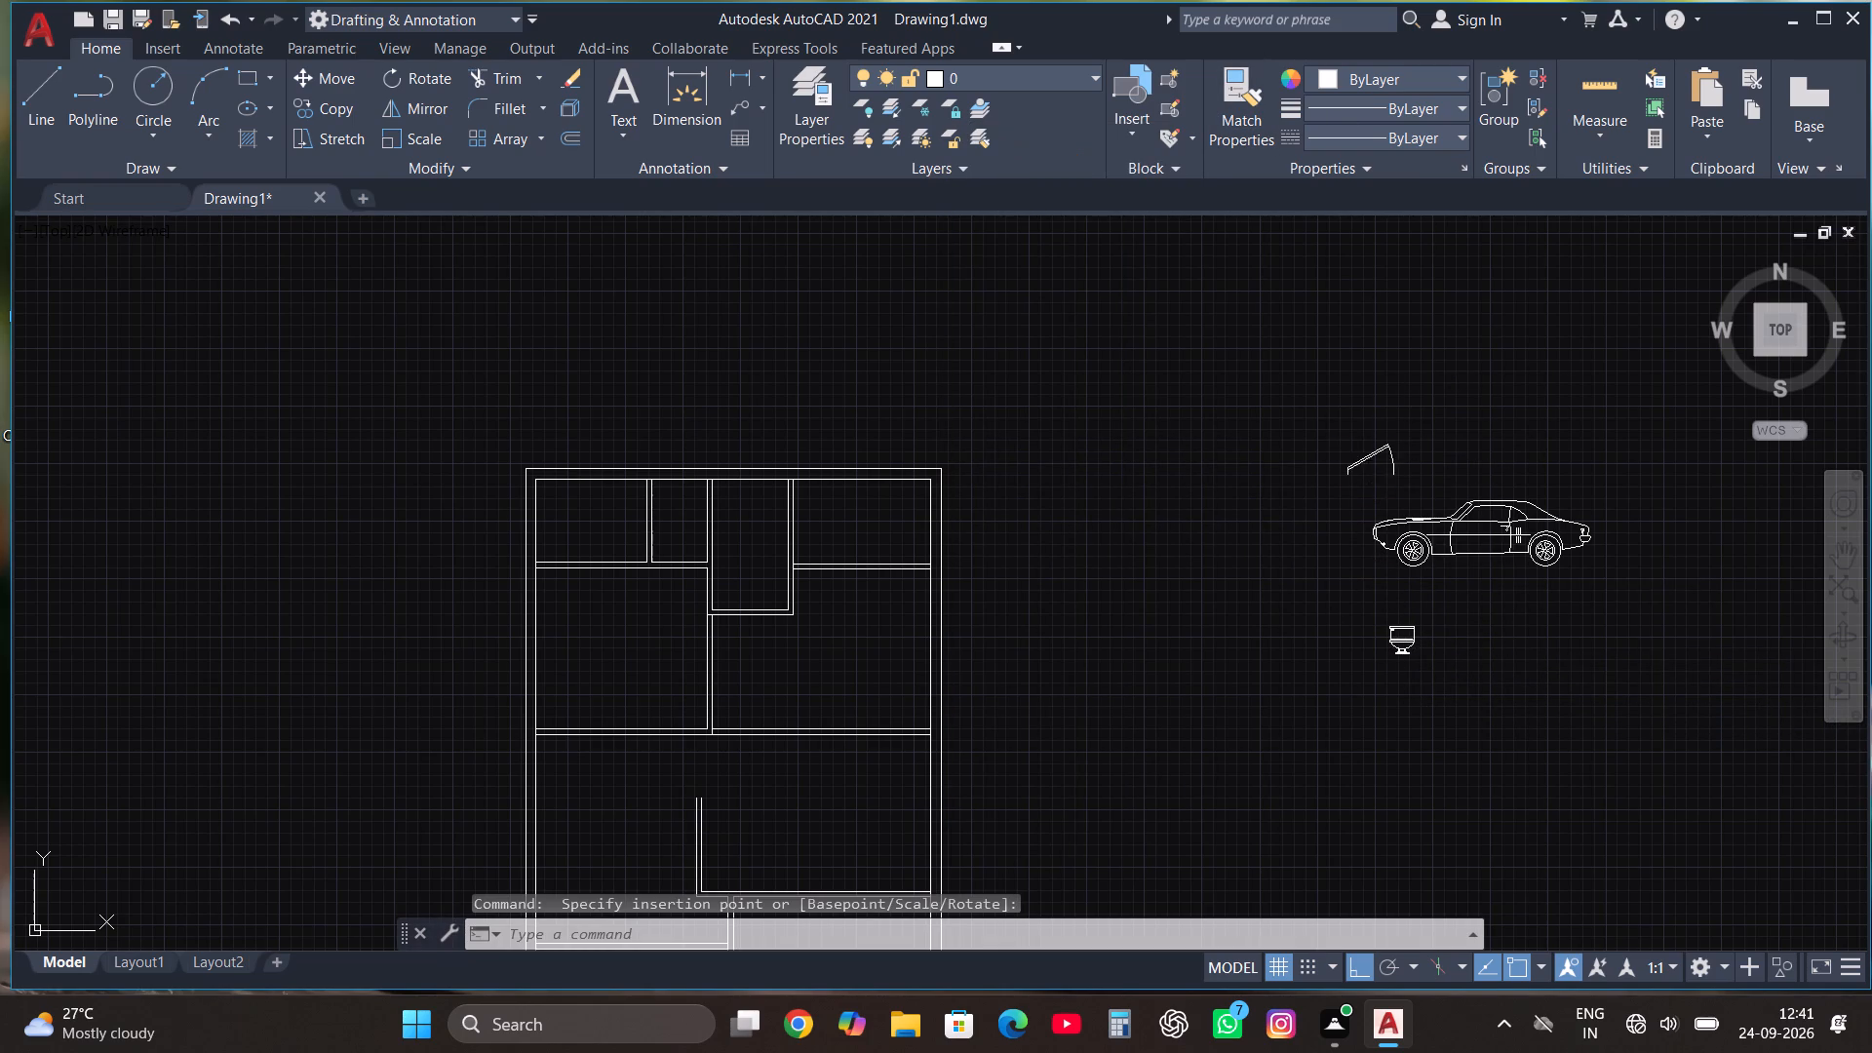
left_click(1341, 448)
left_click(1389, 543)
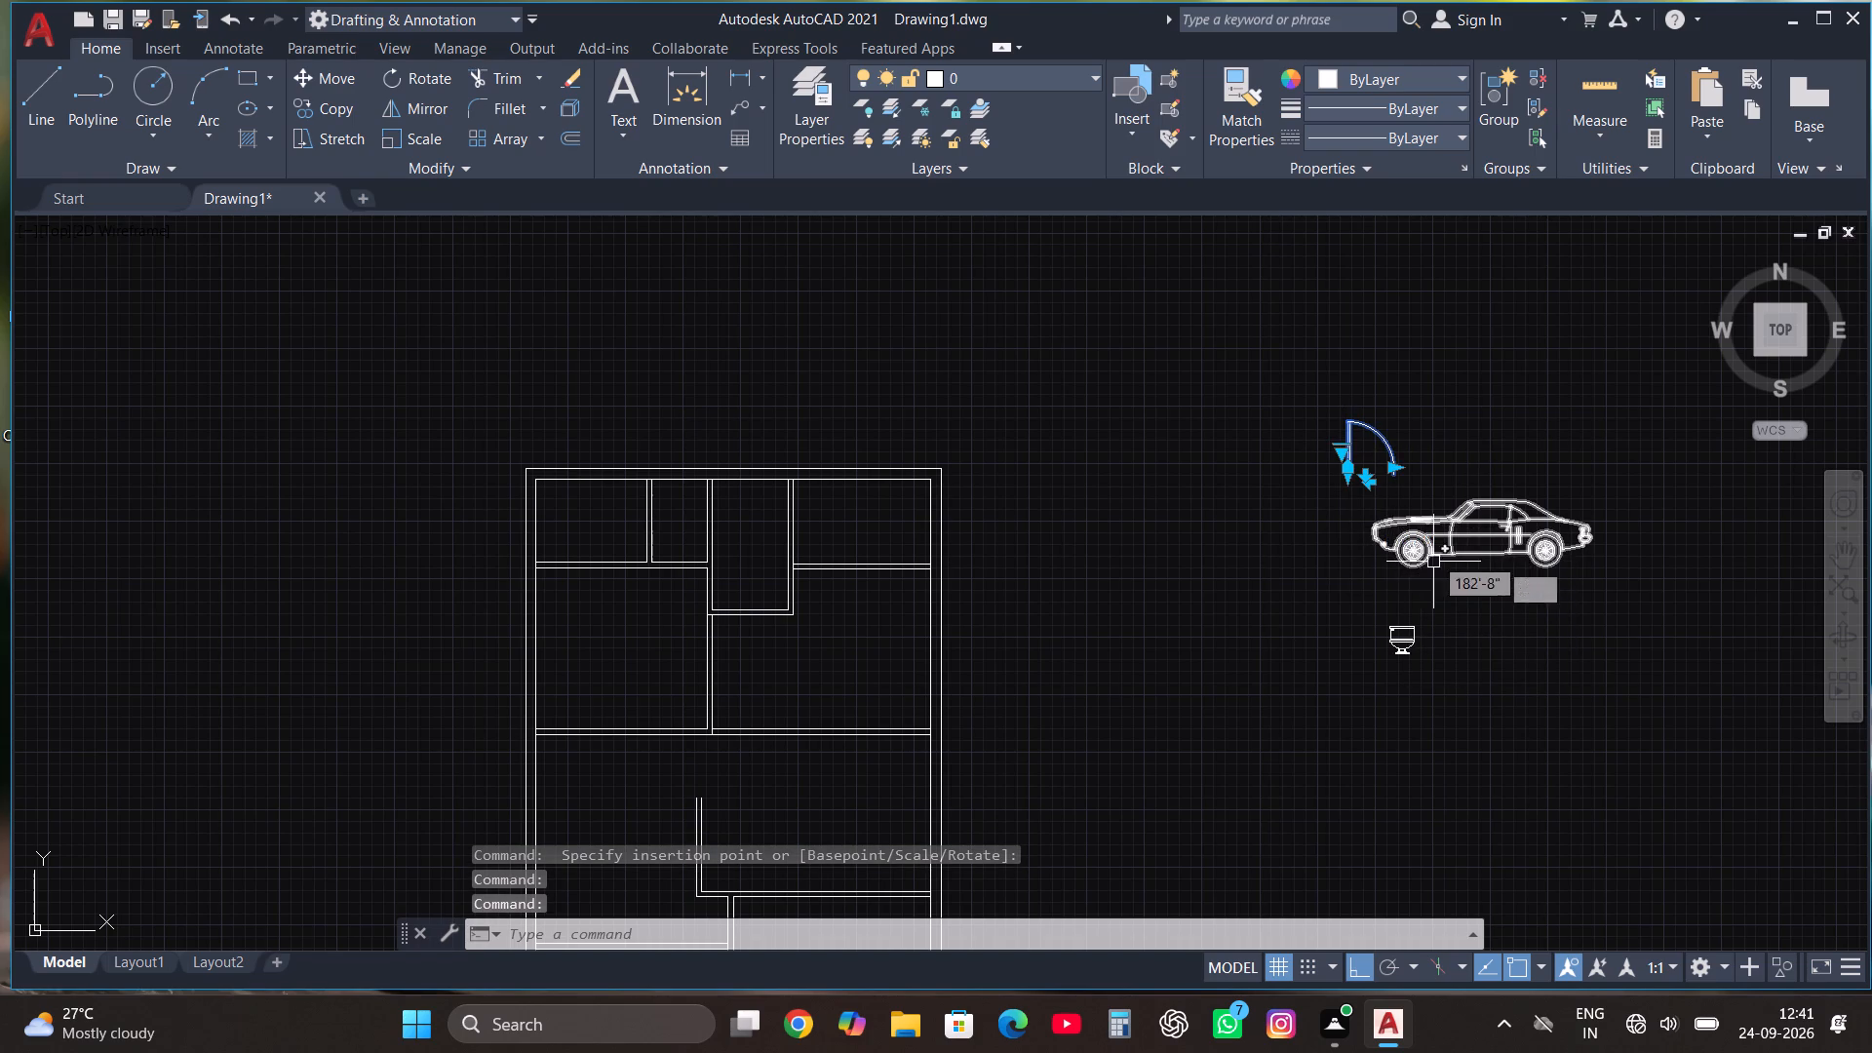
Switch the vehicle block to Sports Car (Top) and the toilet block to Elongated (Plan).
left_click(1433, 550)
left_click(1363, 578)
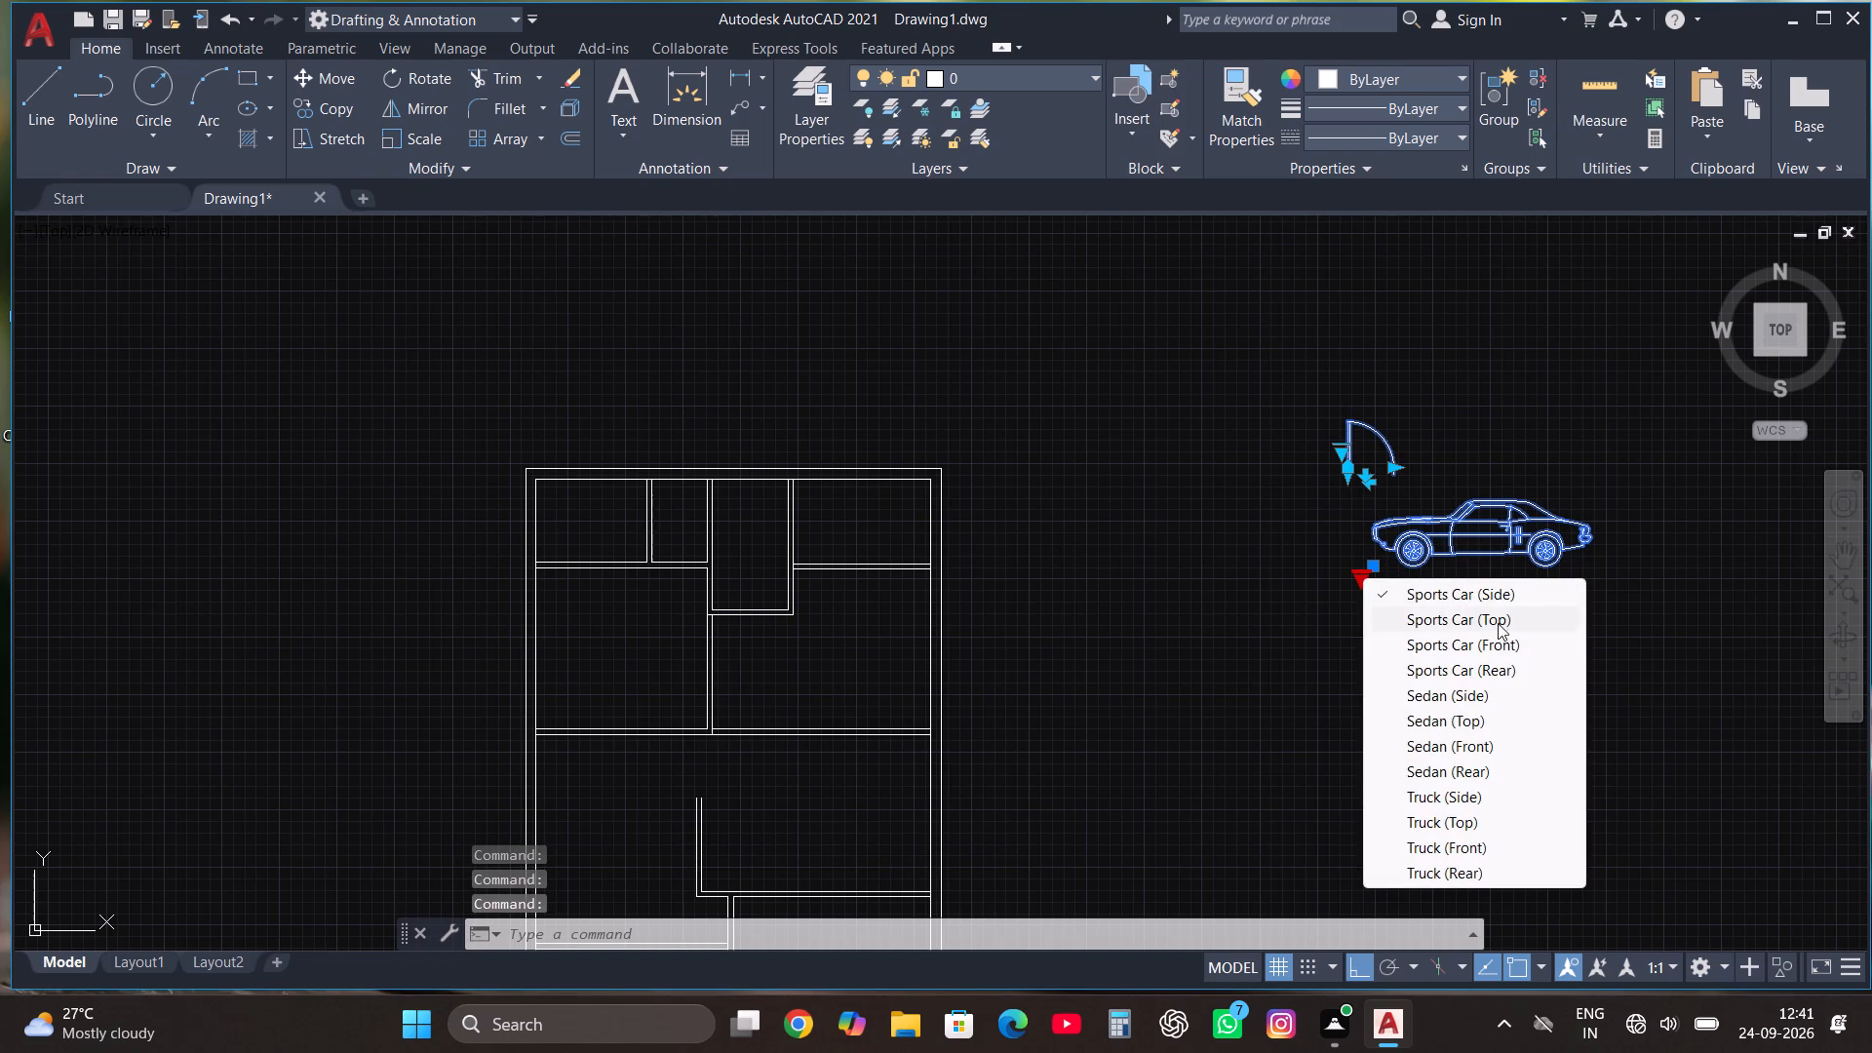
left_click(1501, 618)
left_click(1407, 638)
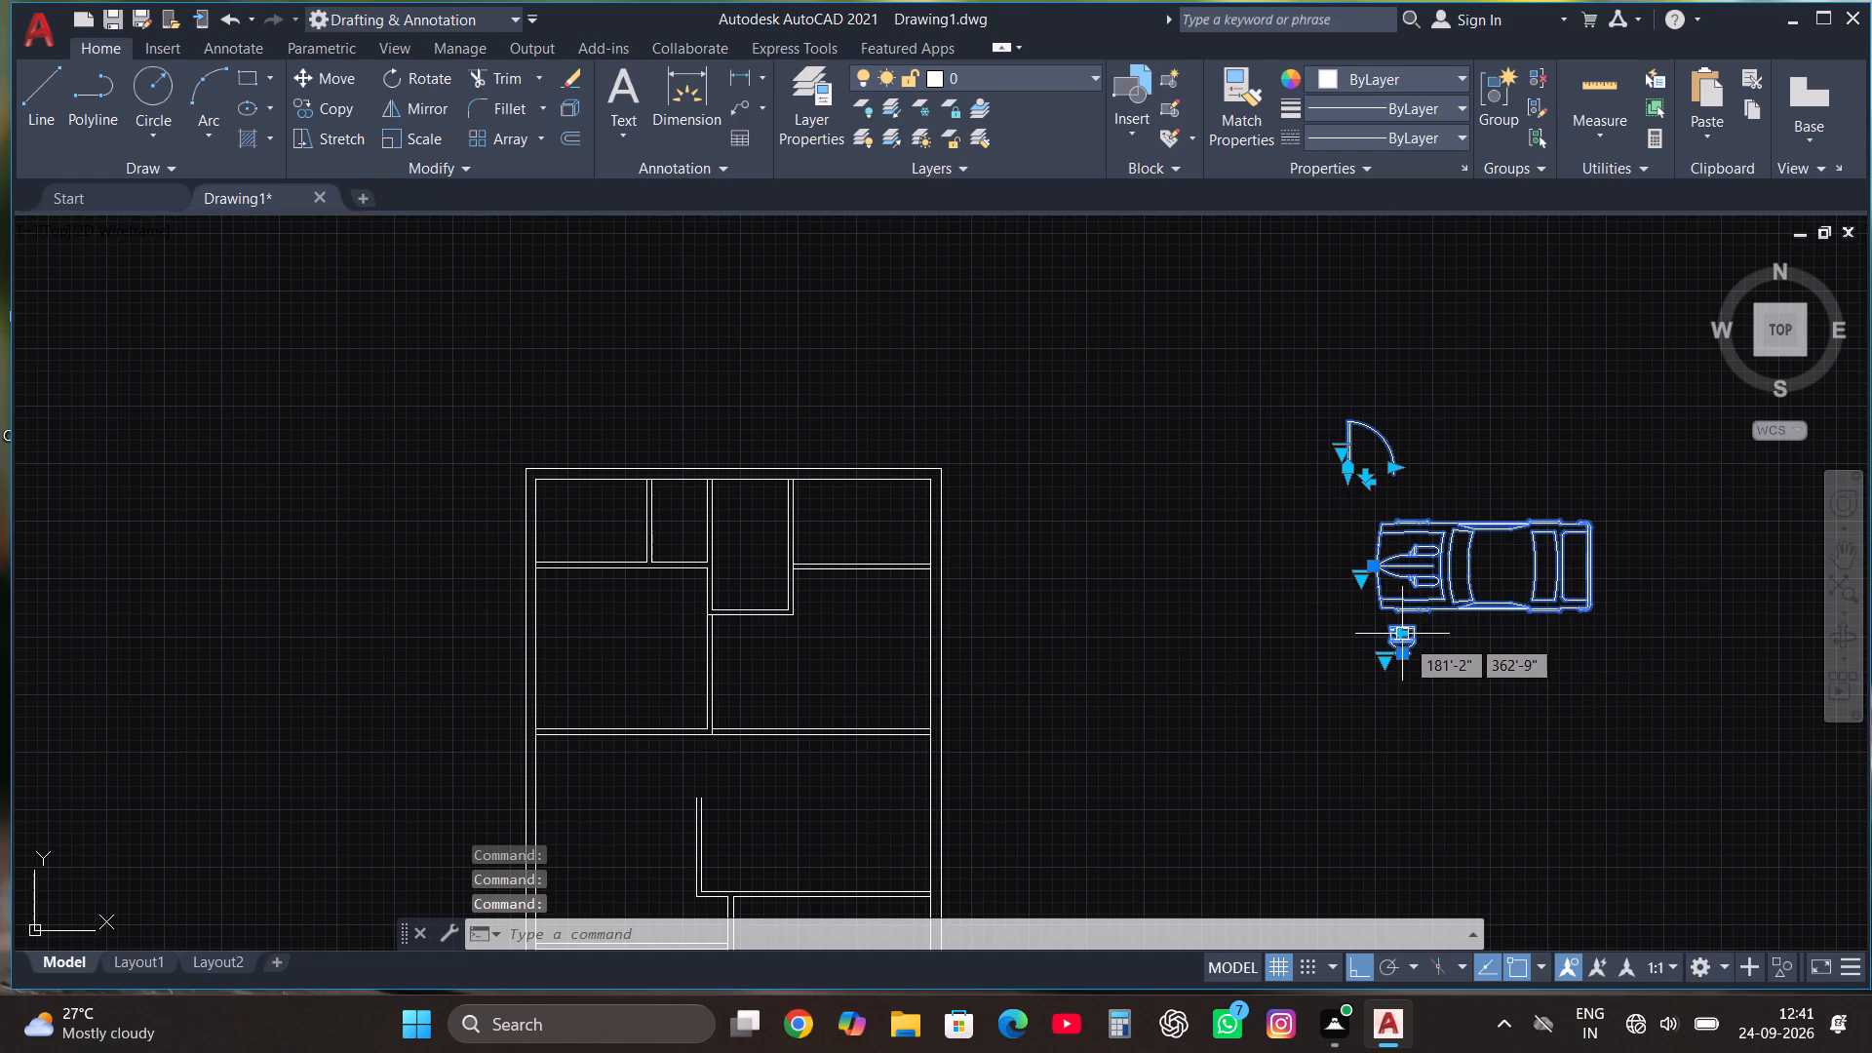
left_click(1385, 662)
left_click(1469, 700)
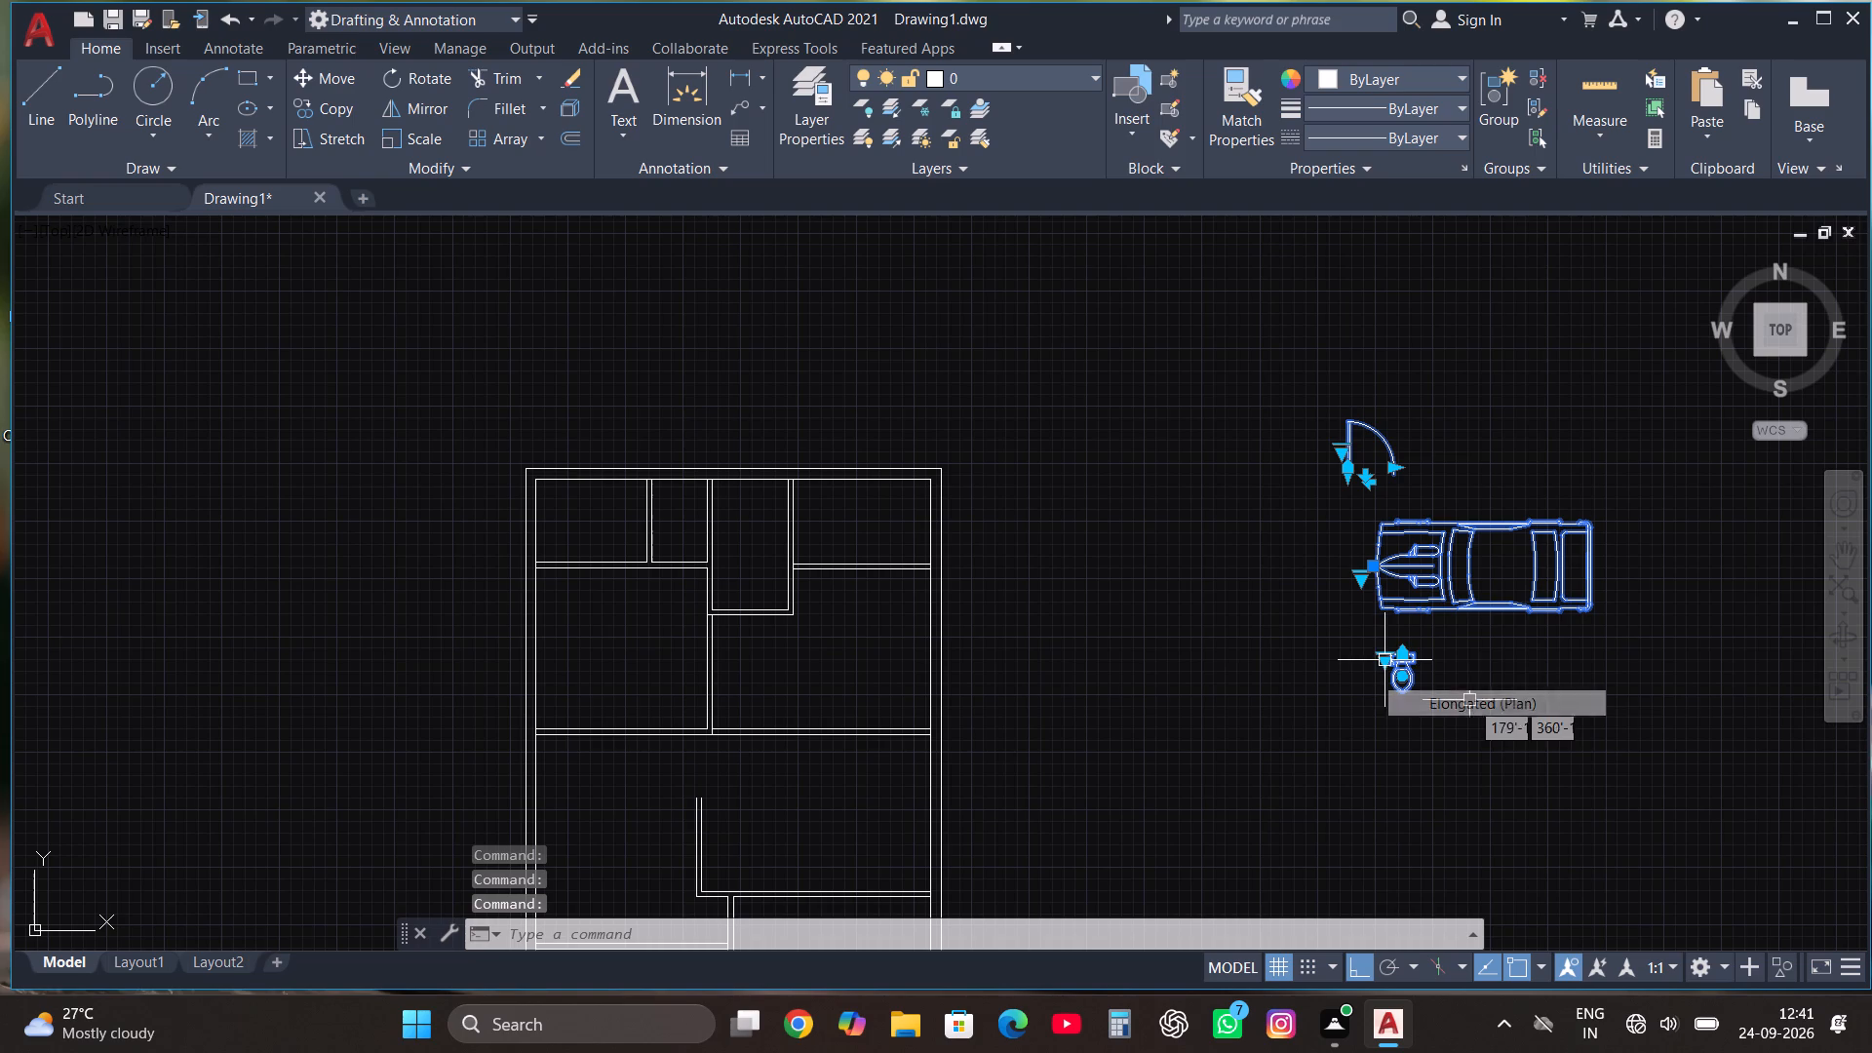
key("Escape")
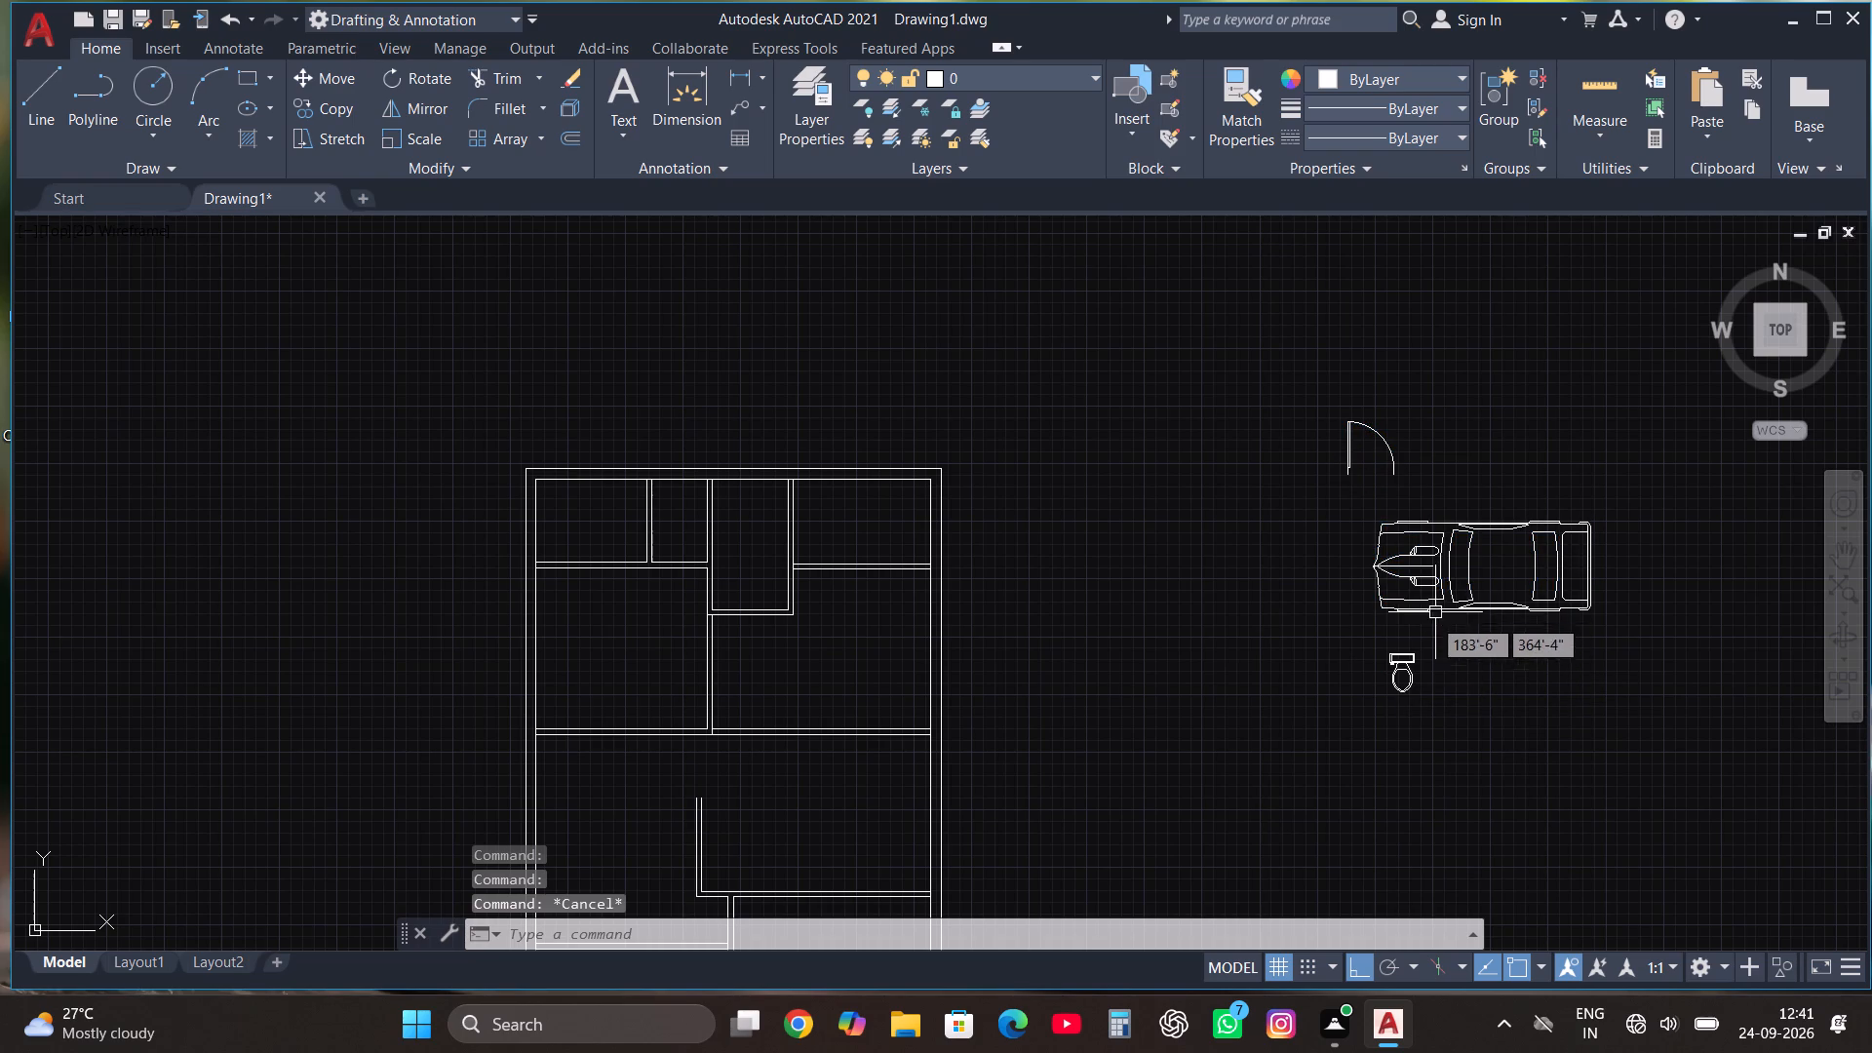
Move the door block, with Ortho off, to the empty space above and just right of the plan's upper-right corner.
left_click(1381, 483)
left_click(1327, 394)
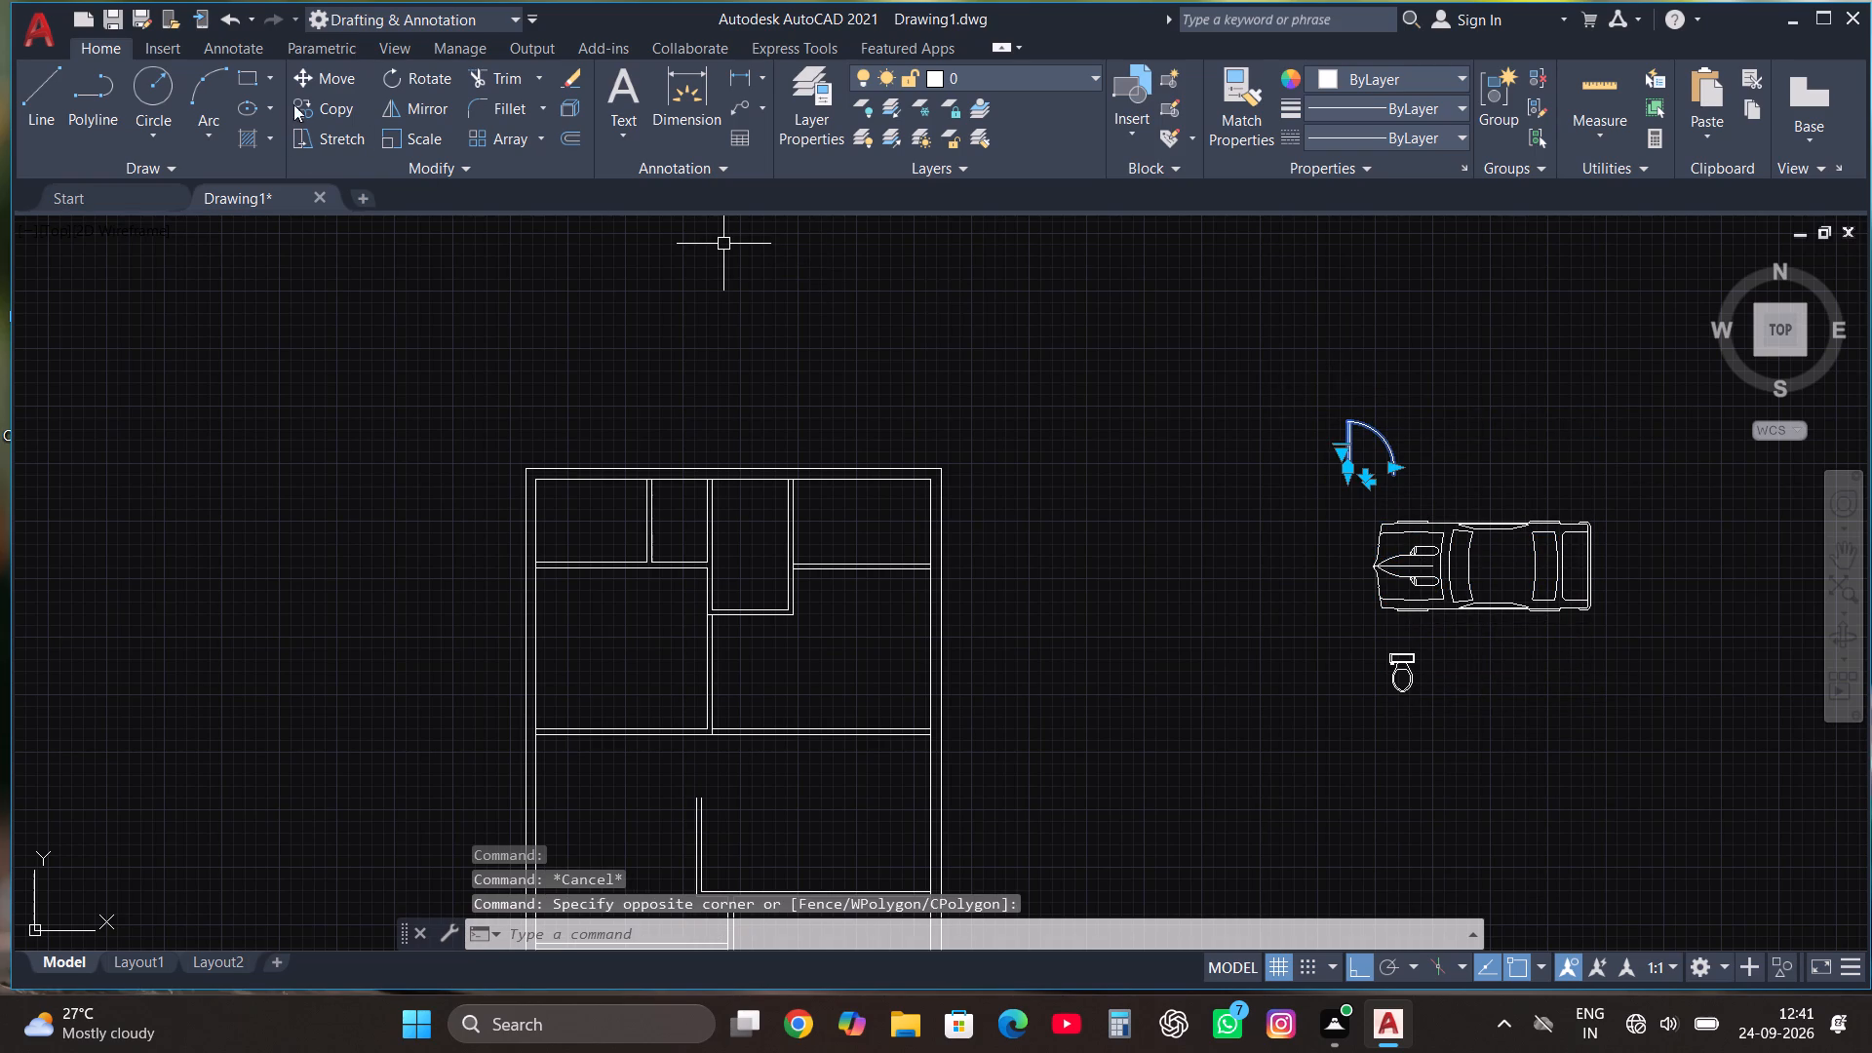
left_click(336, 75)
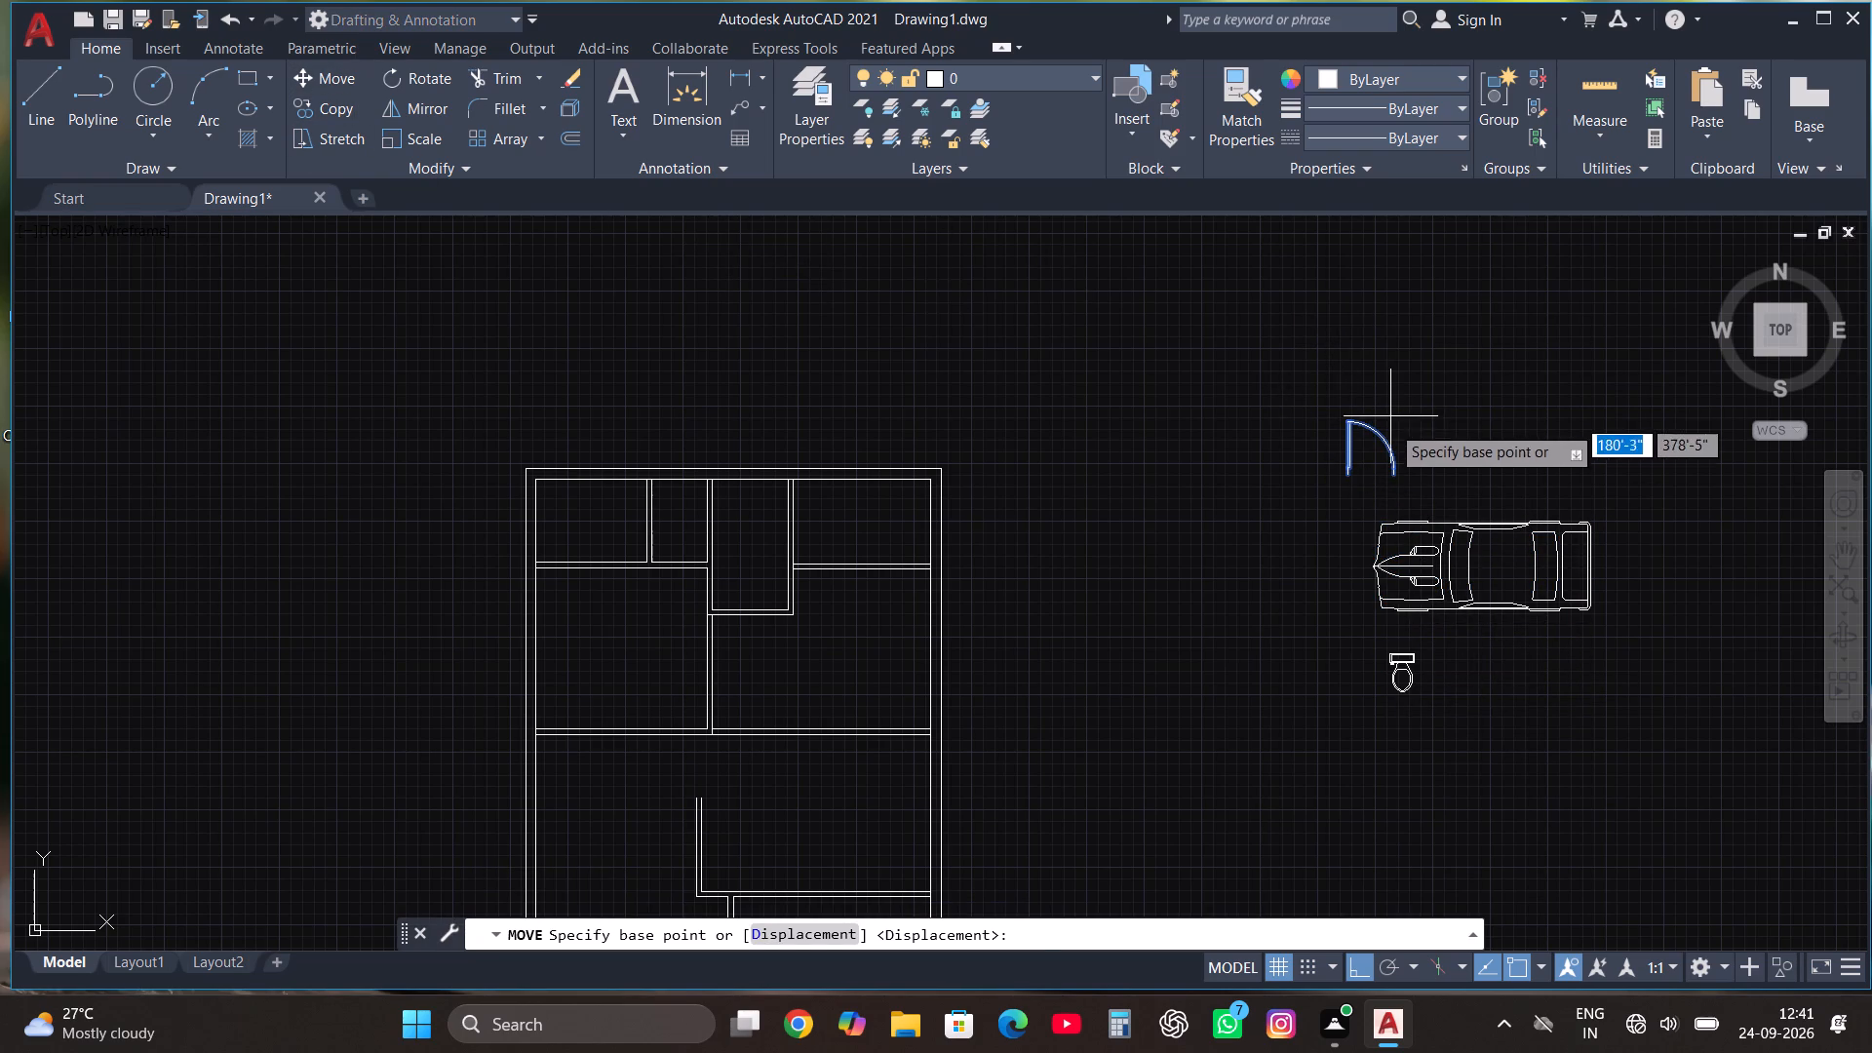
left_click(1372, 451)
scroll(1274, 612, "down", 1)
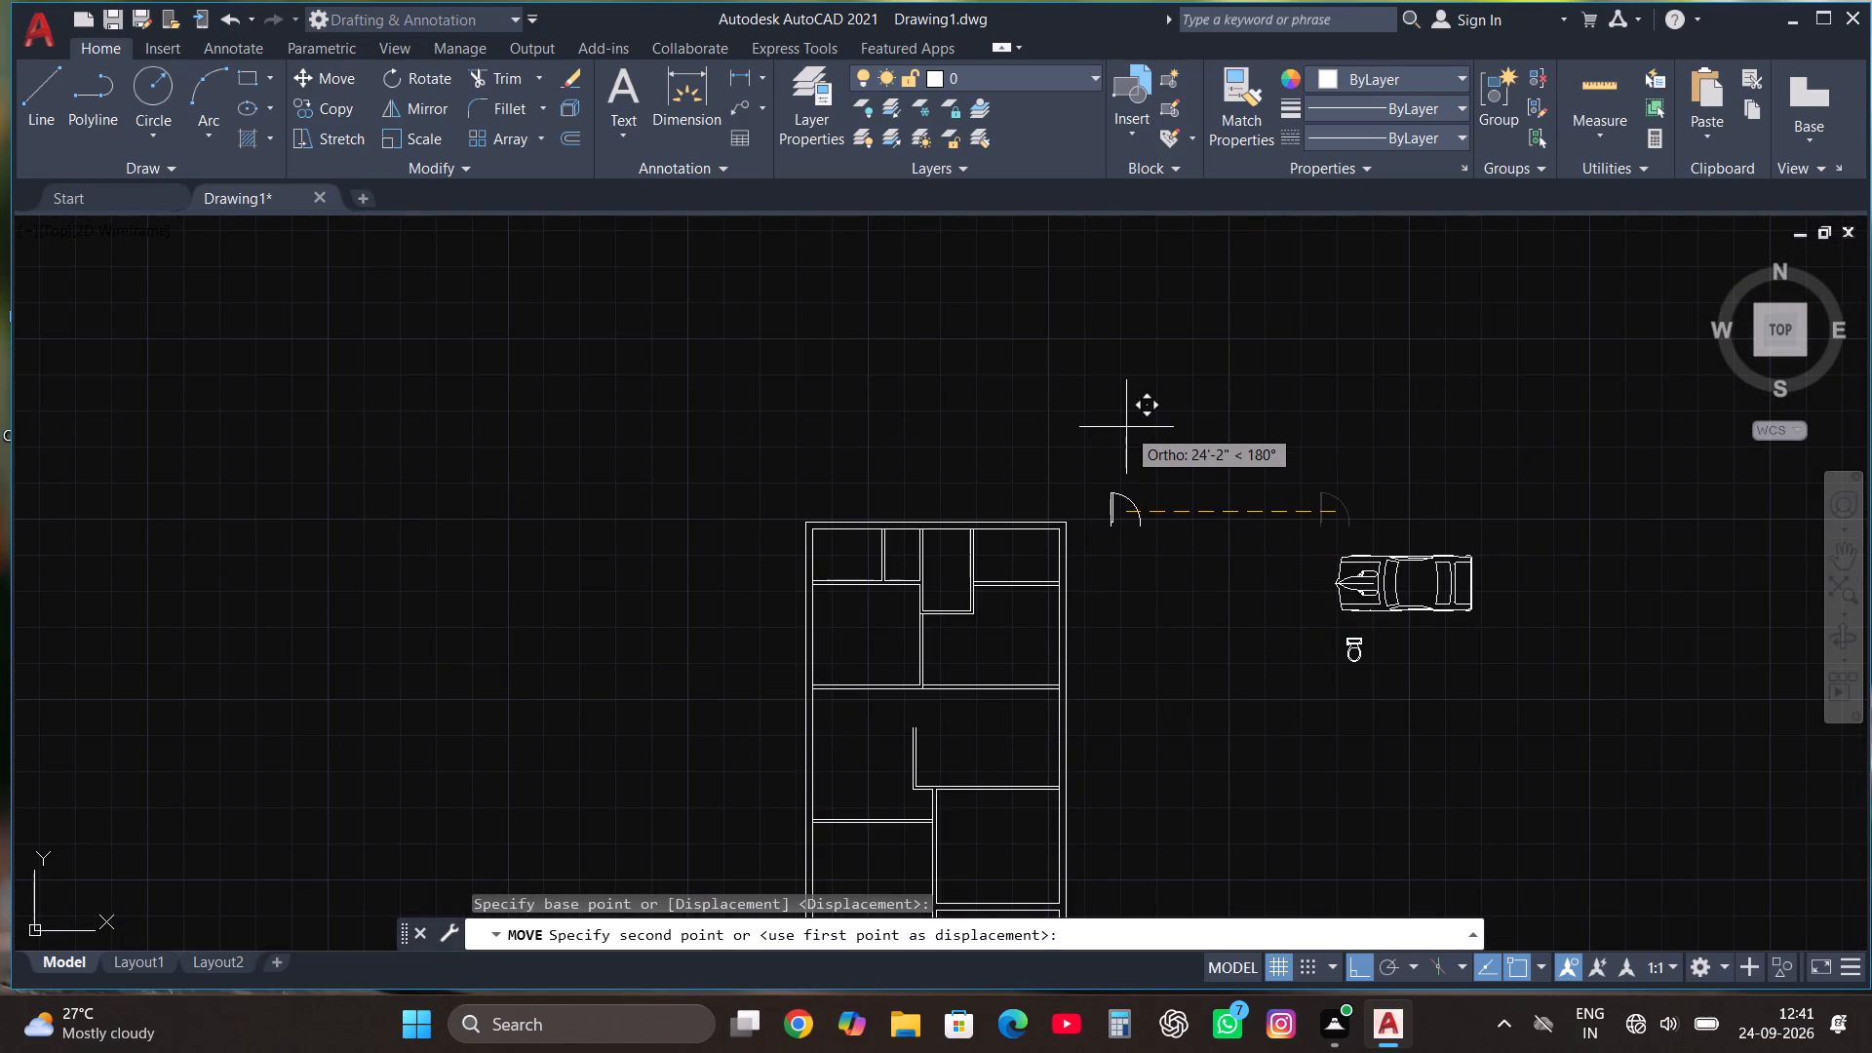
key("F8")
scroll(1145, 513, "down", 1)
scroll(1135, 419, "up", 3)
left_click(1128, 427)
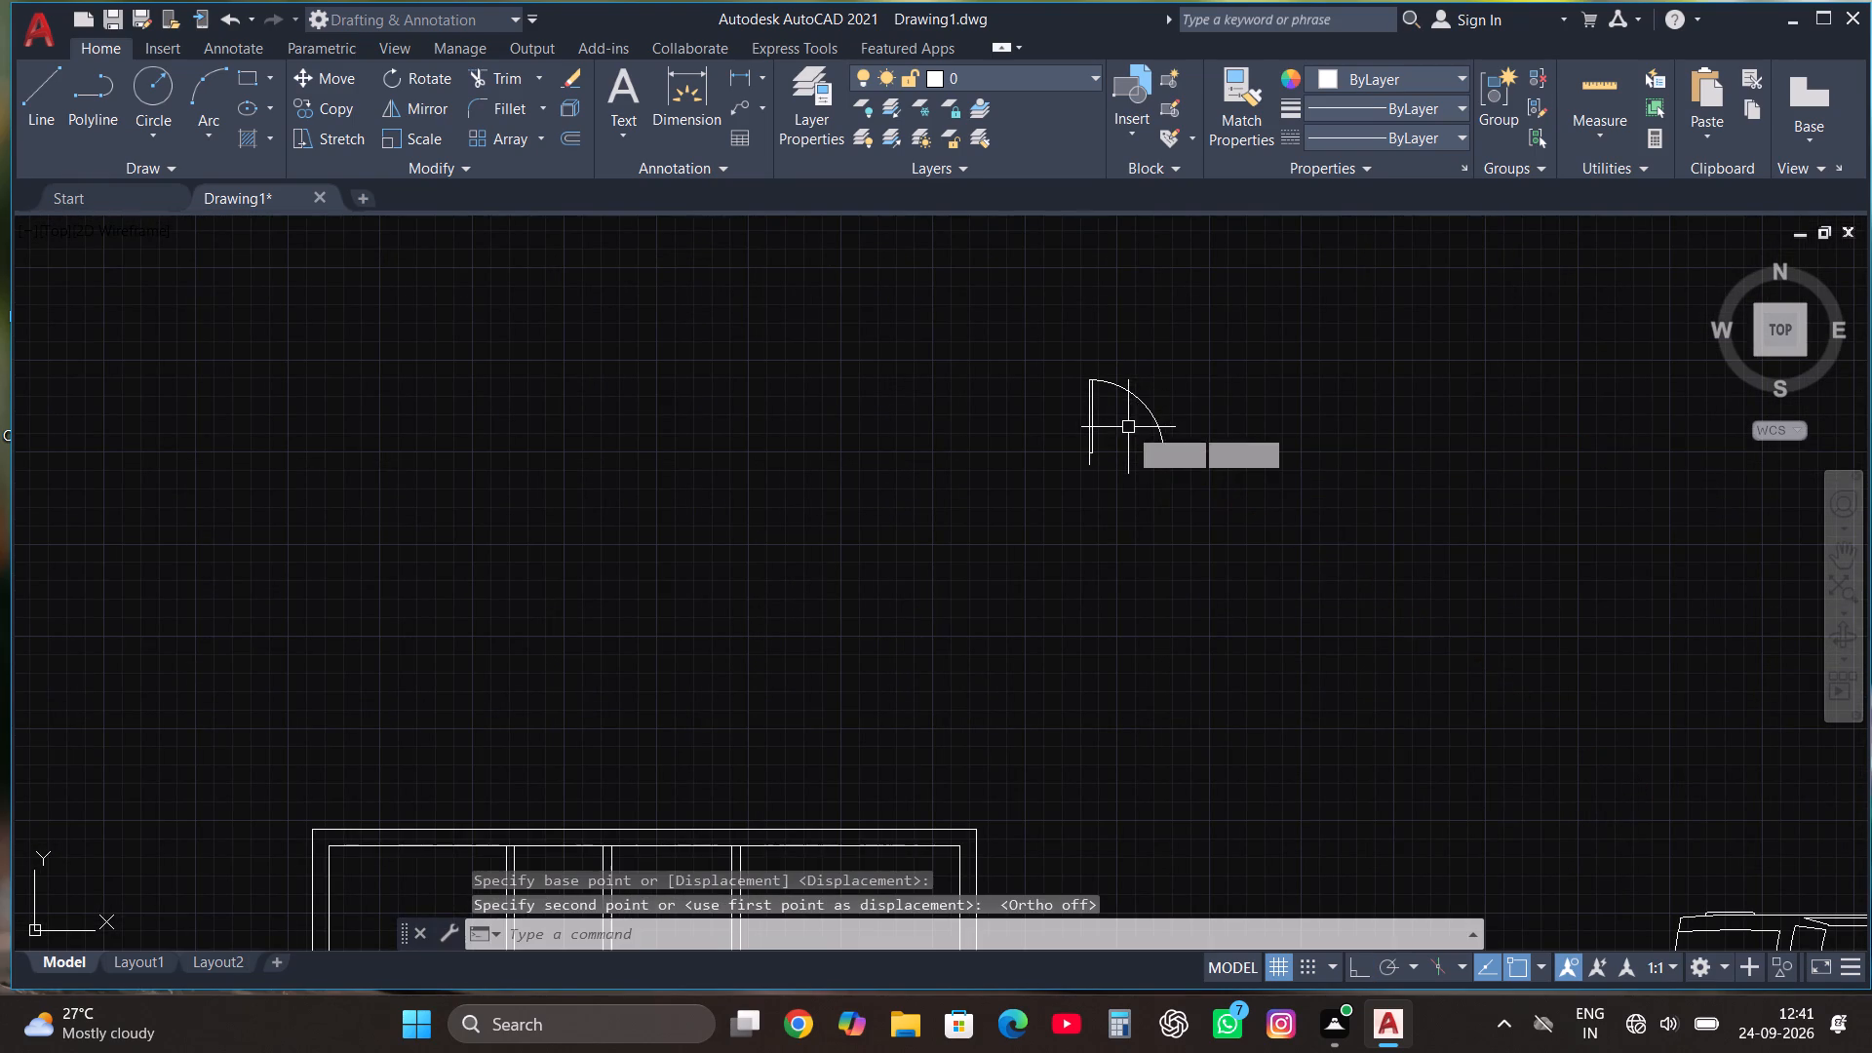
Mirror the door block across a vertical line just to its right, with Ortho on, keeping the original.
left_click(1181, 527)
left_click(1041, 310)
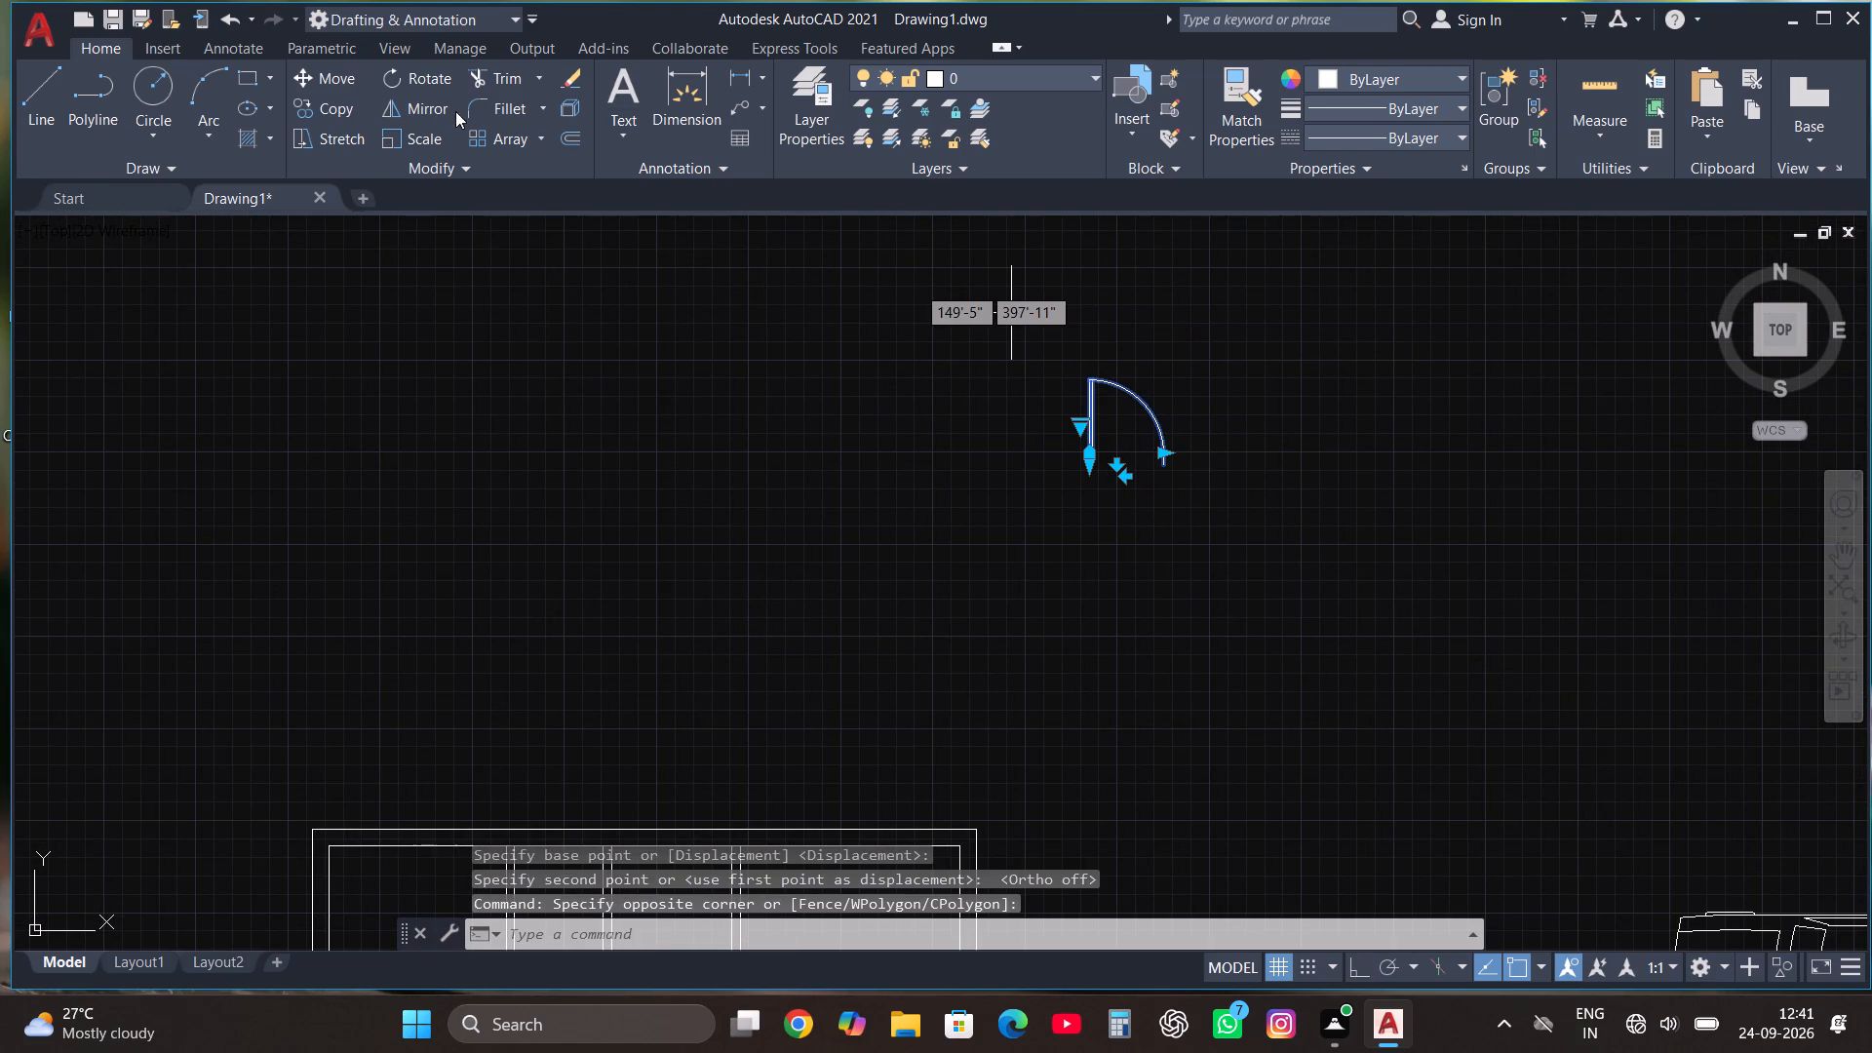
left_click(435, 99)
left_click(1218, 437)
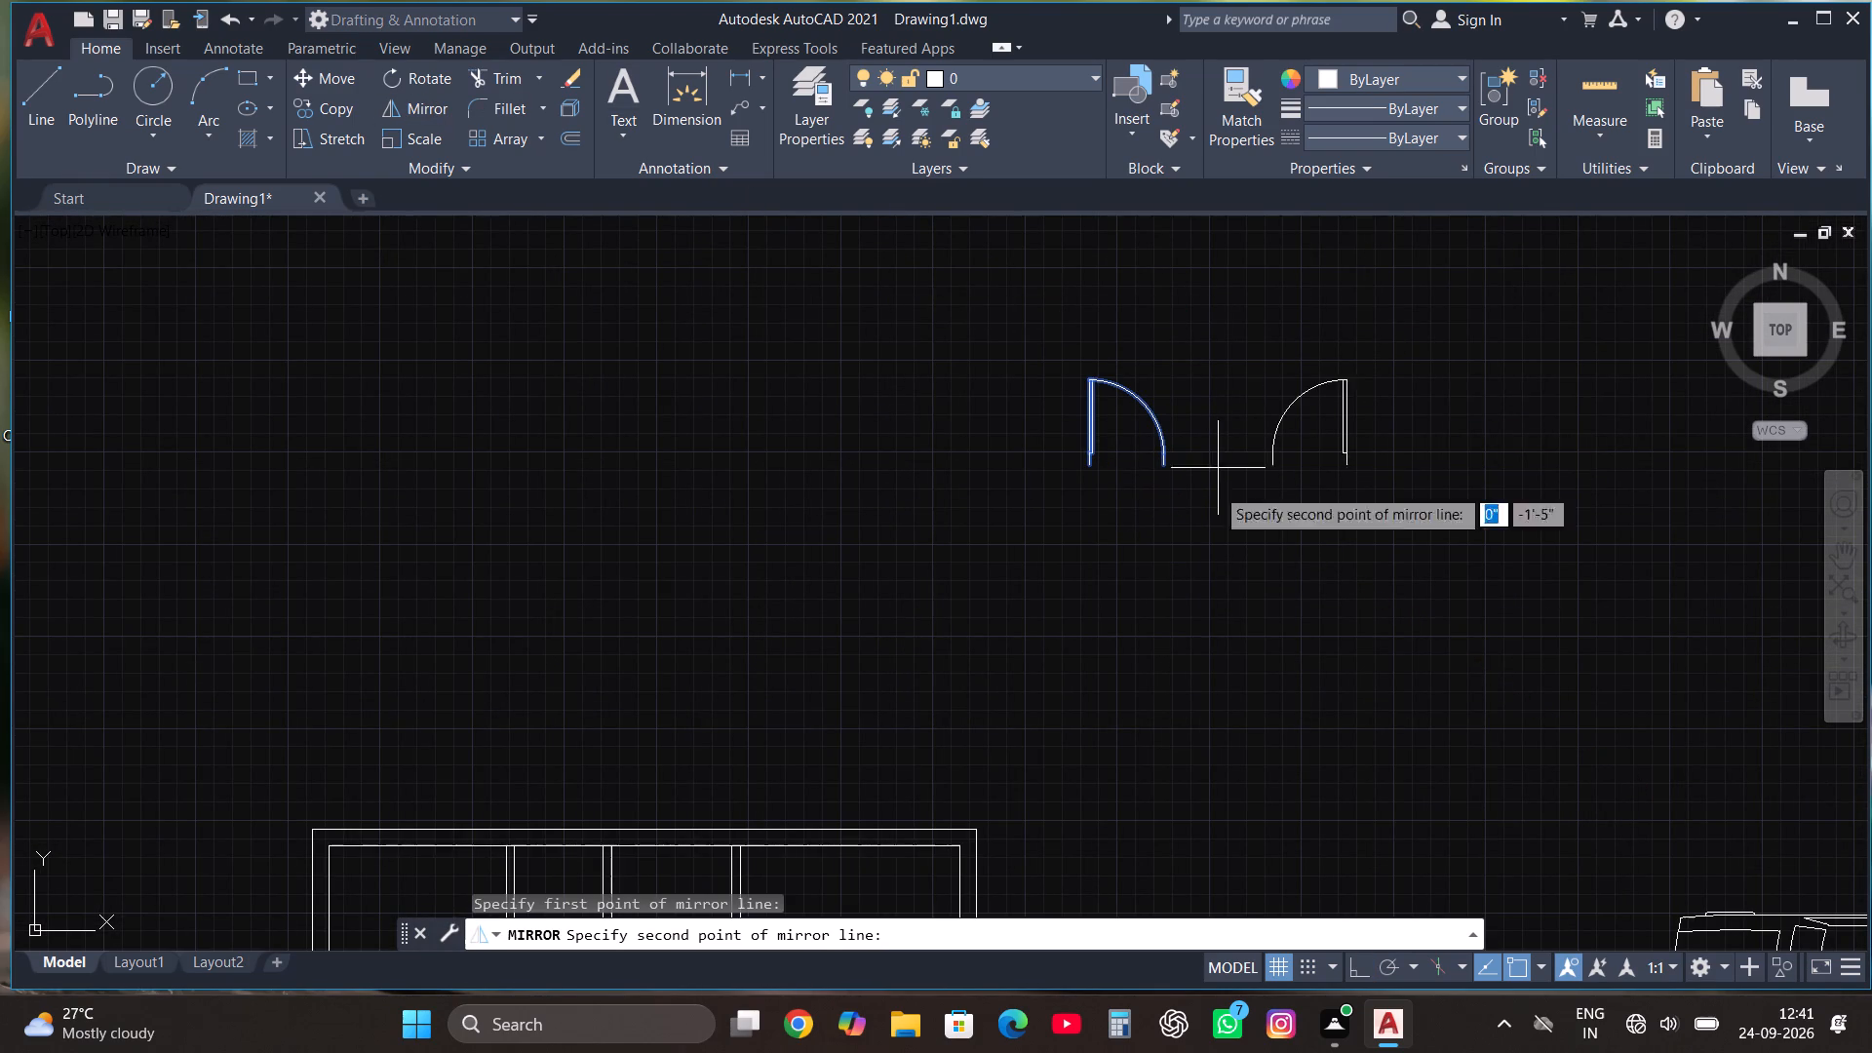
key("F8")
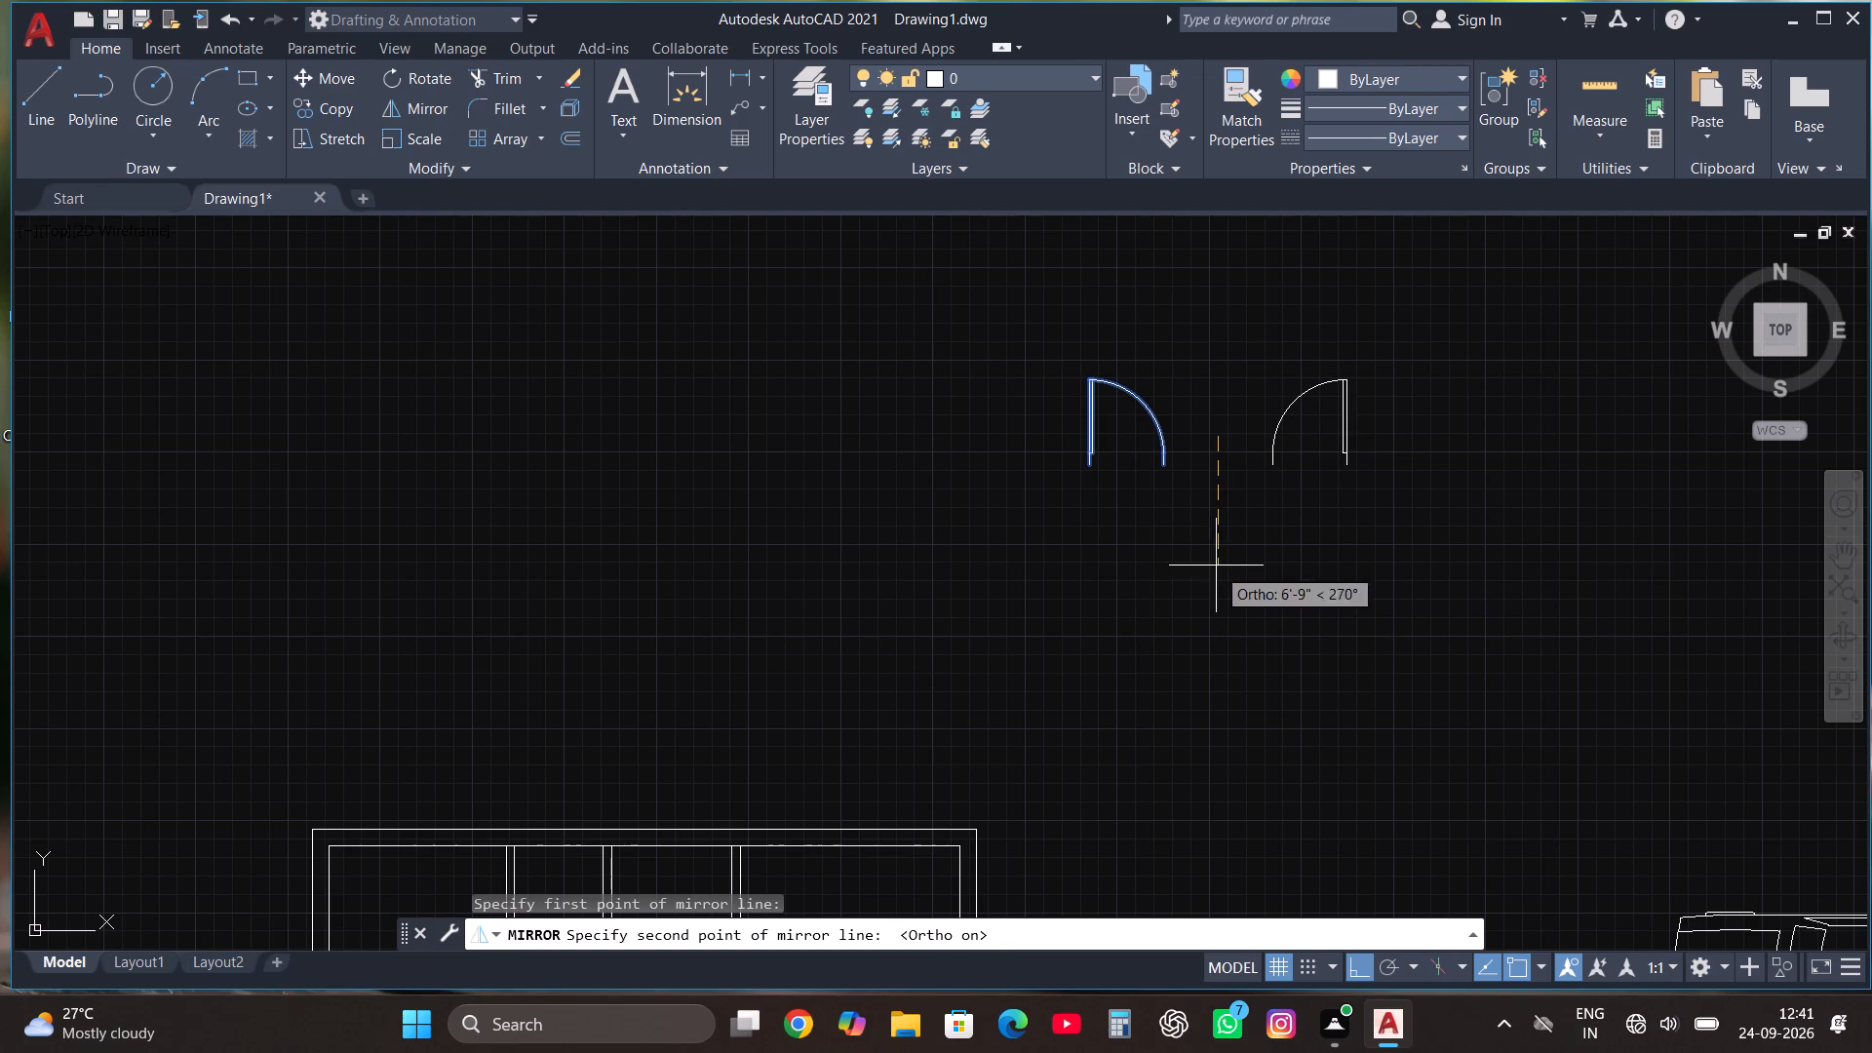
left_click(1201, 545)
left_click_drag(1262, 636, 1201, 545)
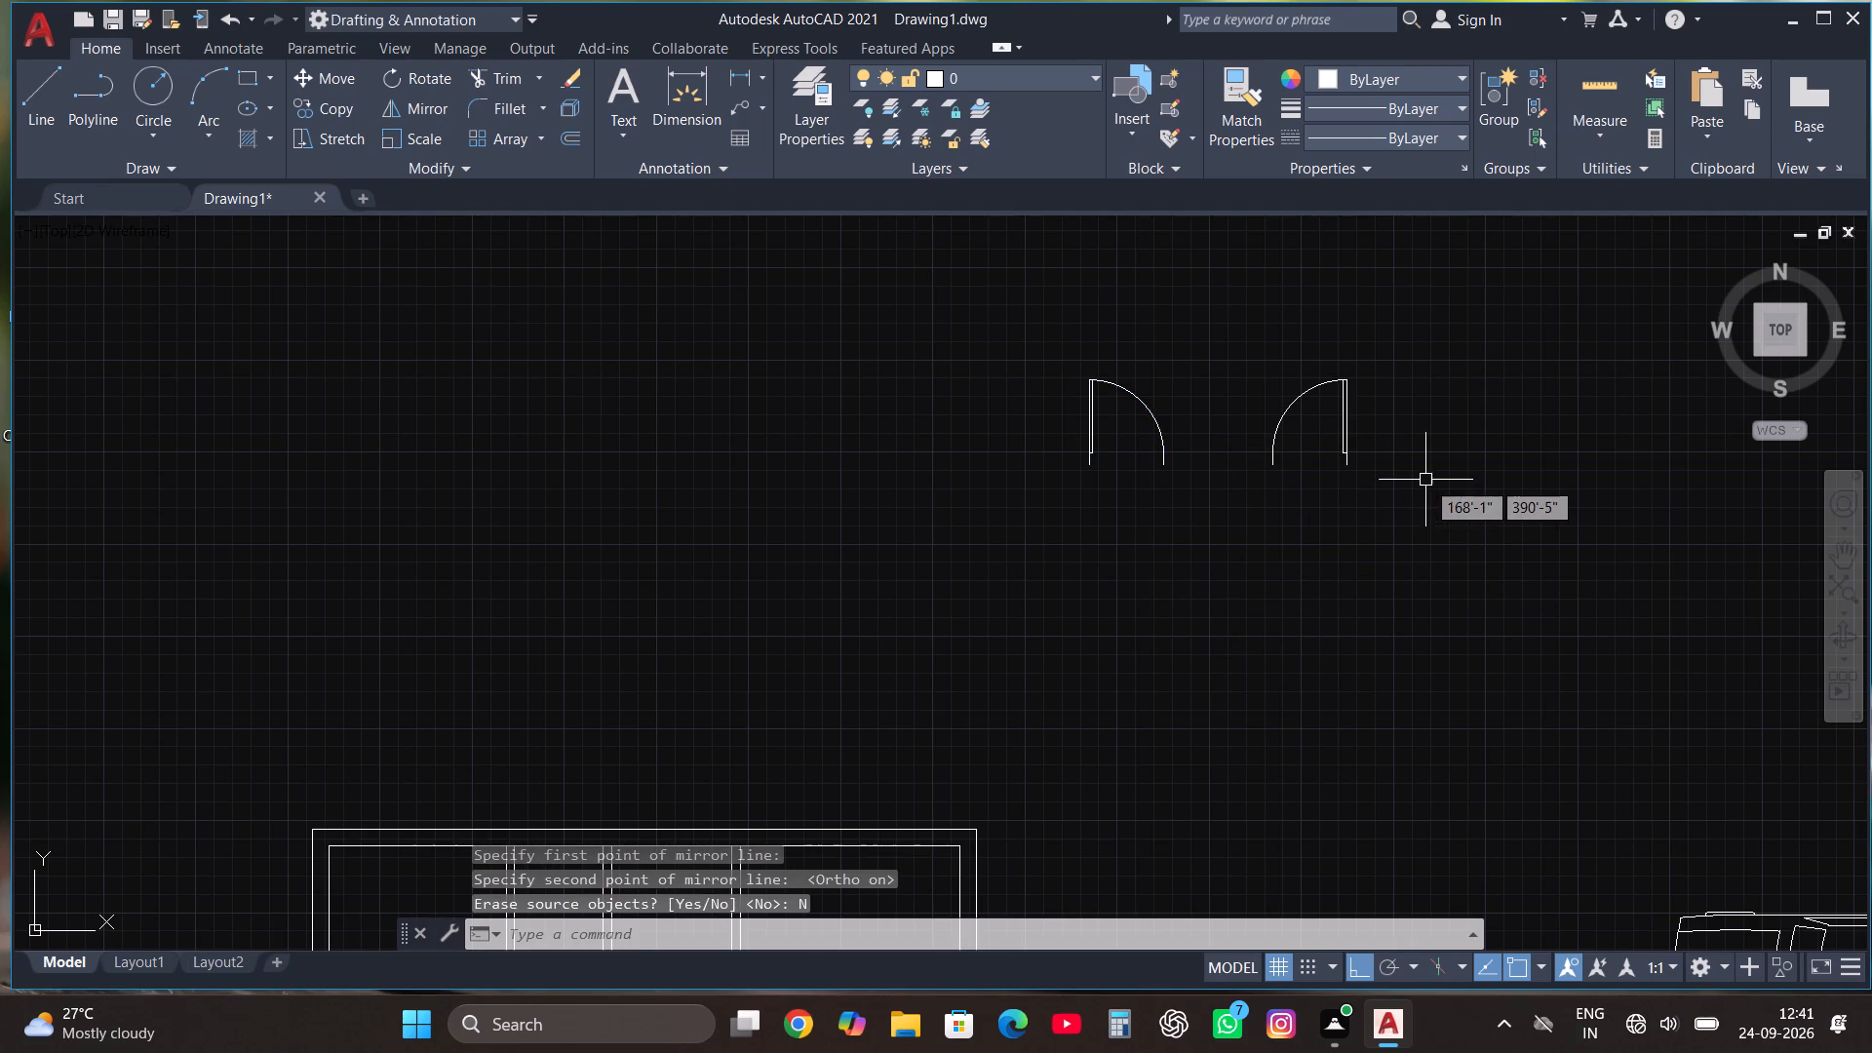
Mirror both door blocks downward across a horizontal line just below them, keeping the originals.
left_click_drag(1426, 480, 1423, 471)
left_click(861, 258)
left_click(426, 114)
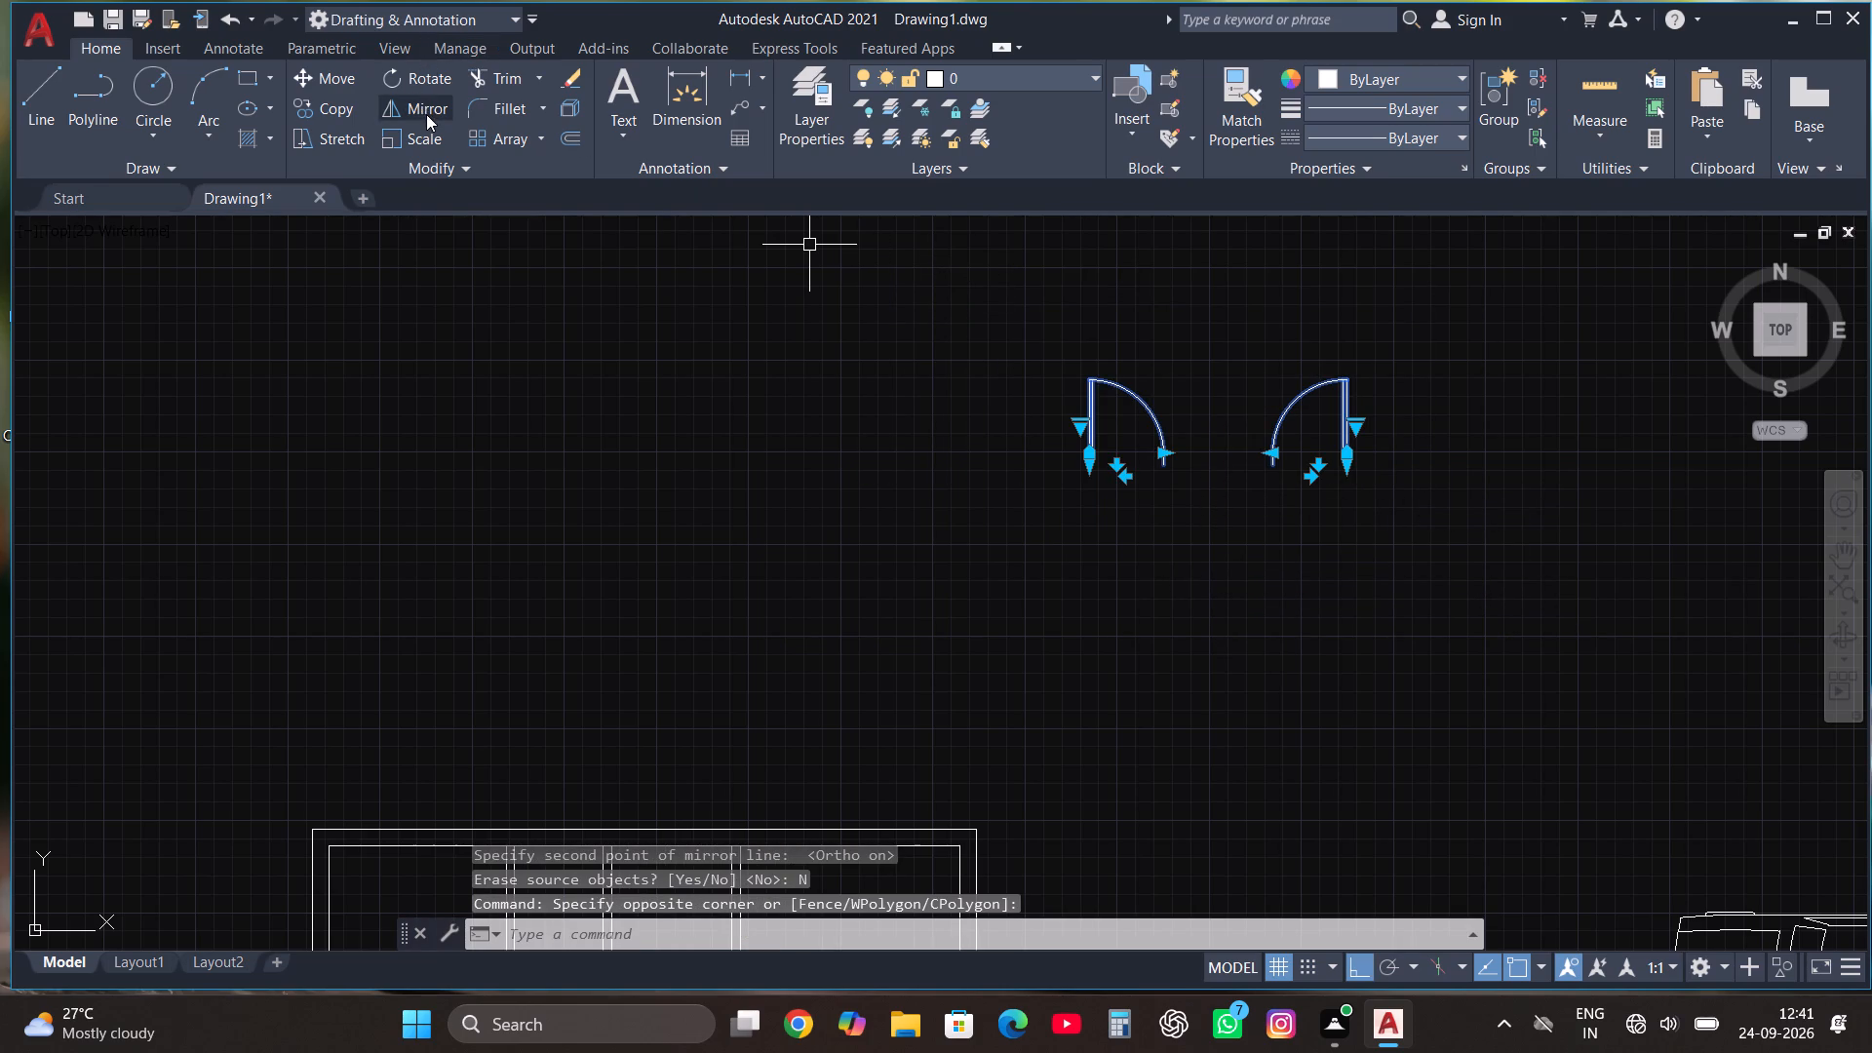
left_click(1243, 470)
left_click(891, 458)
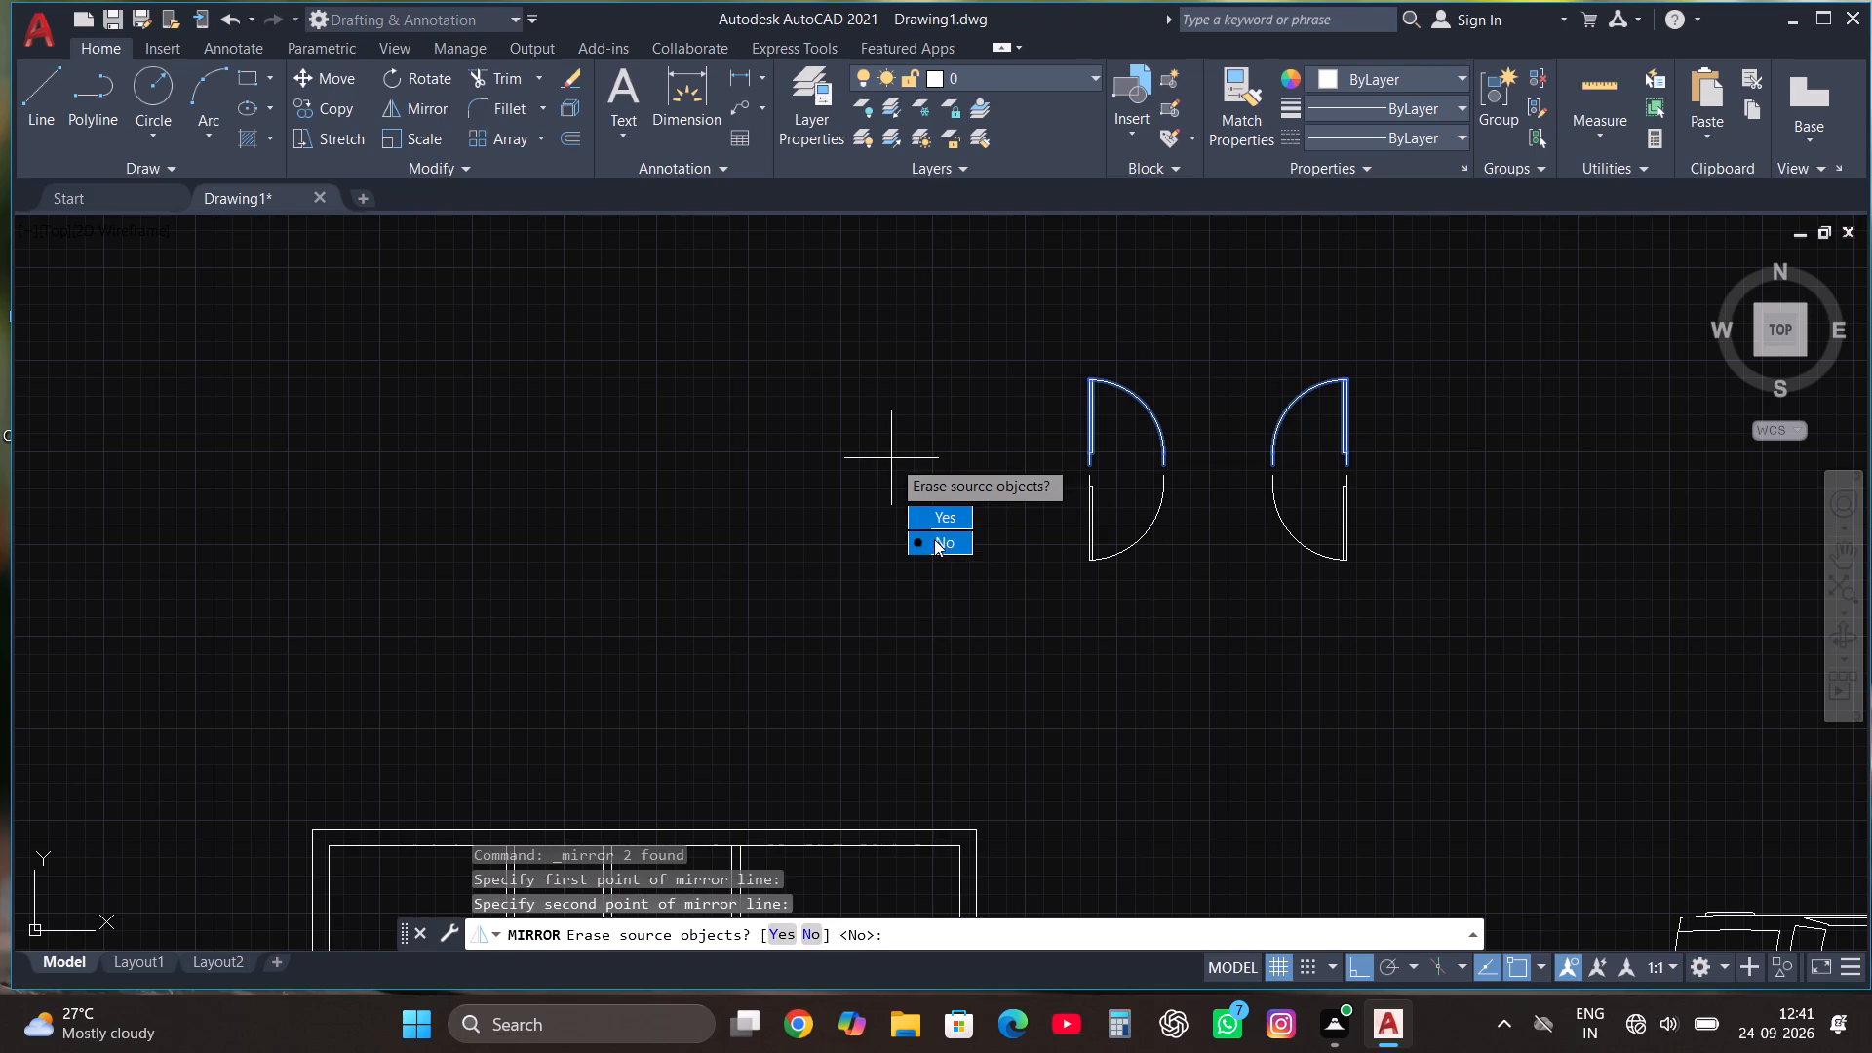
left_click_drag(934, 539, 891, 458)
Copy the upper-left door of the four-door set to the empty space on its left, above the plan.
left_click(1121, 403)
left_click(1084, 357)
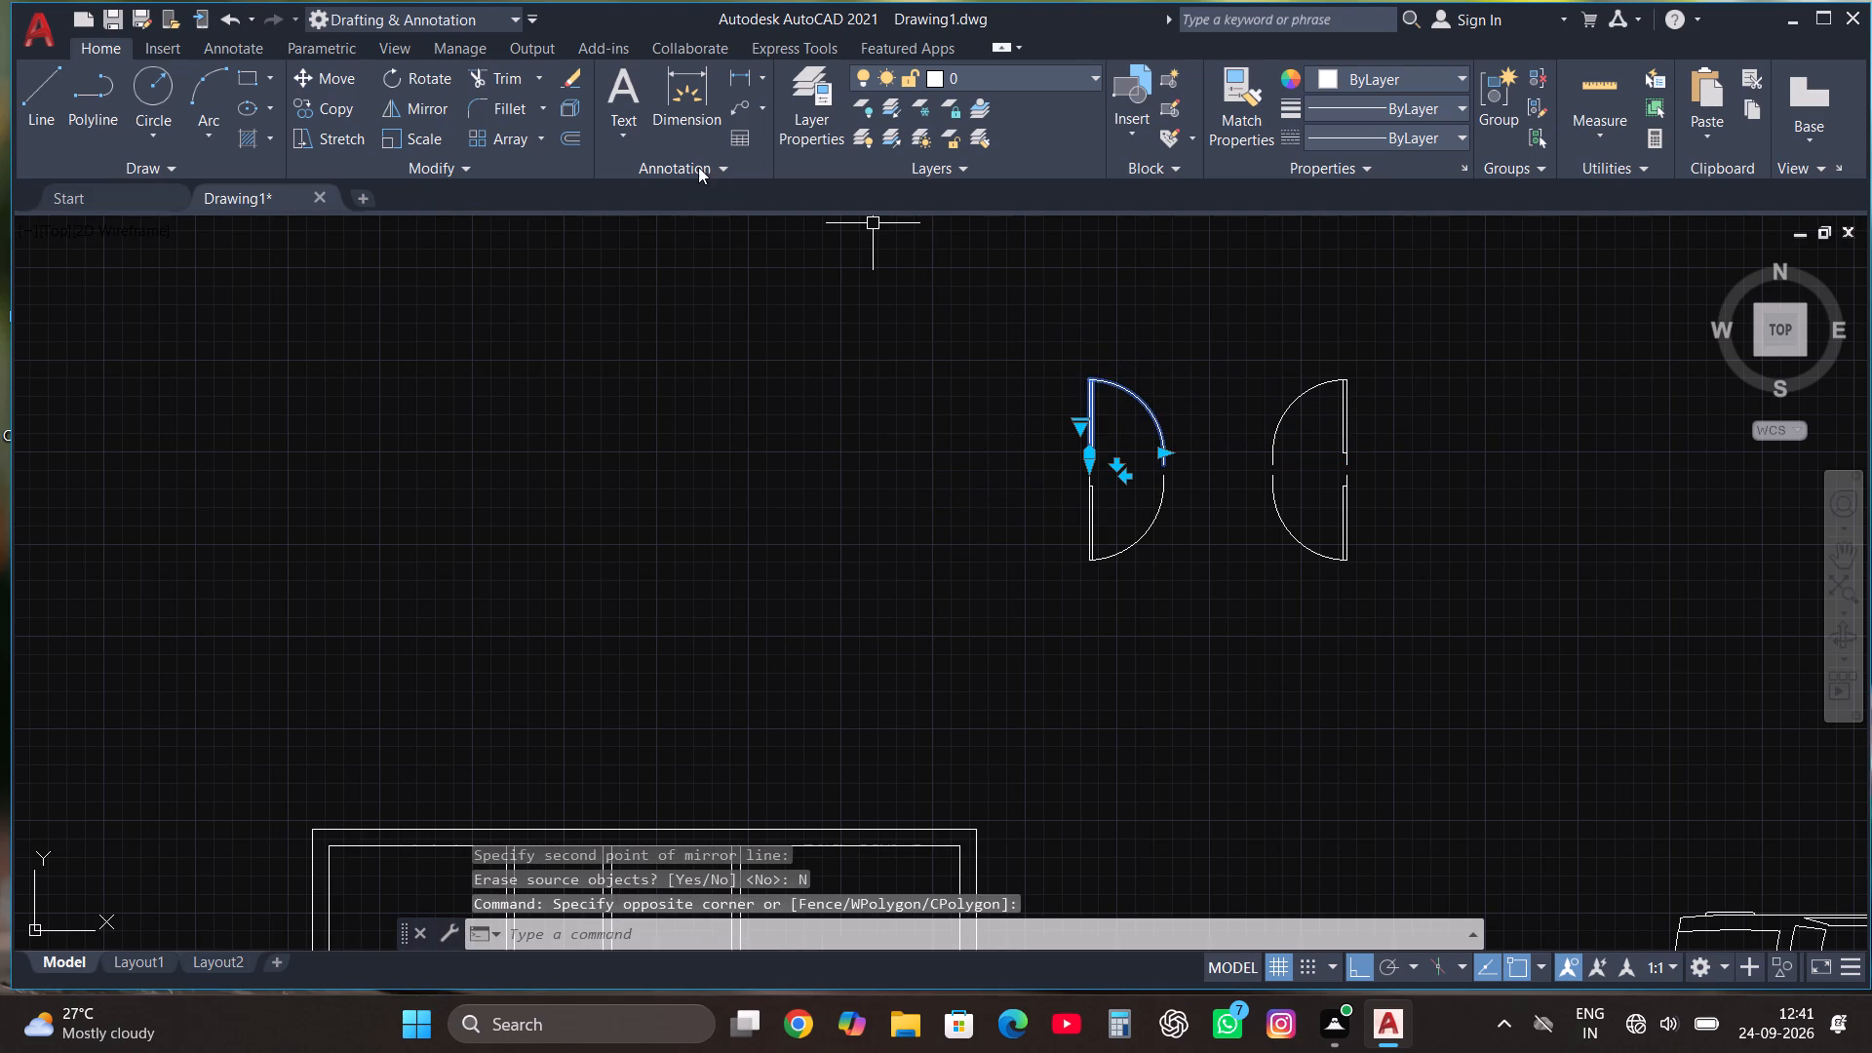
left_click(335, 106)
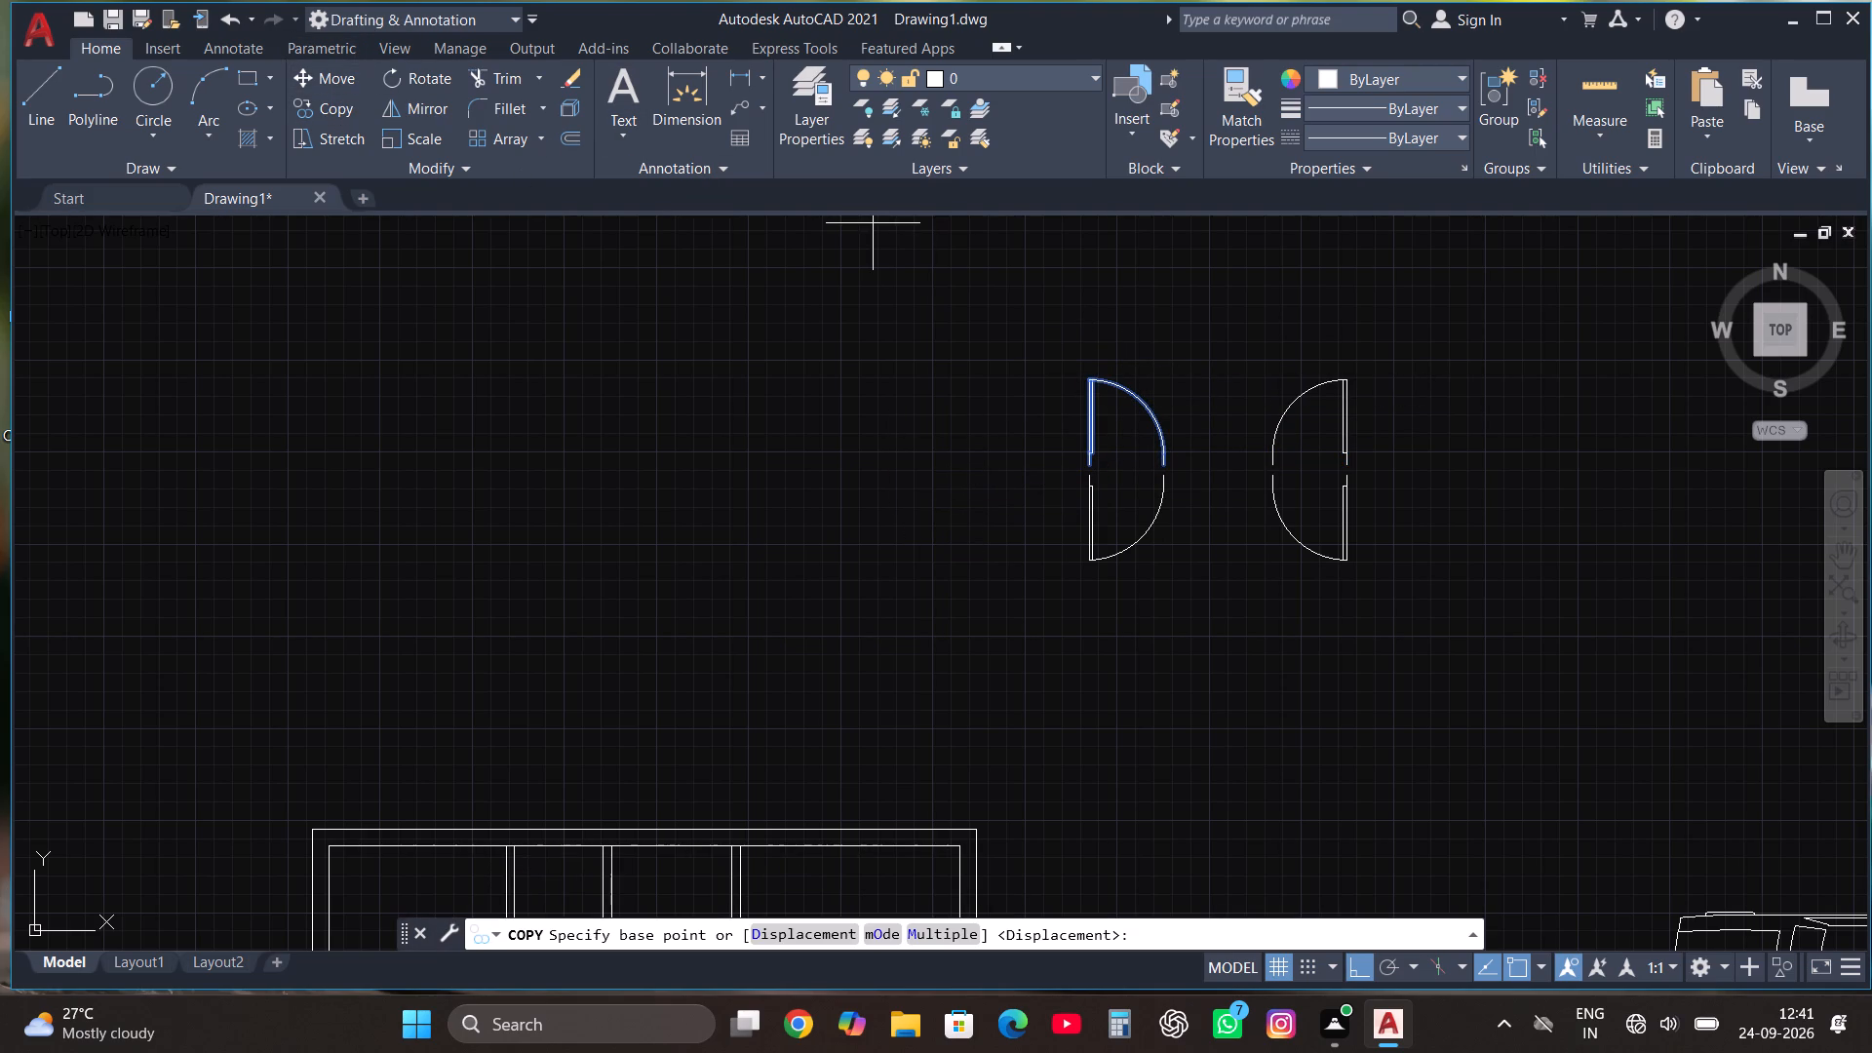
left_click(1099, 415)
double_click(624, 386)
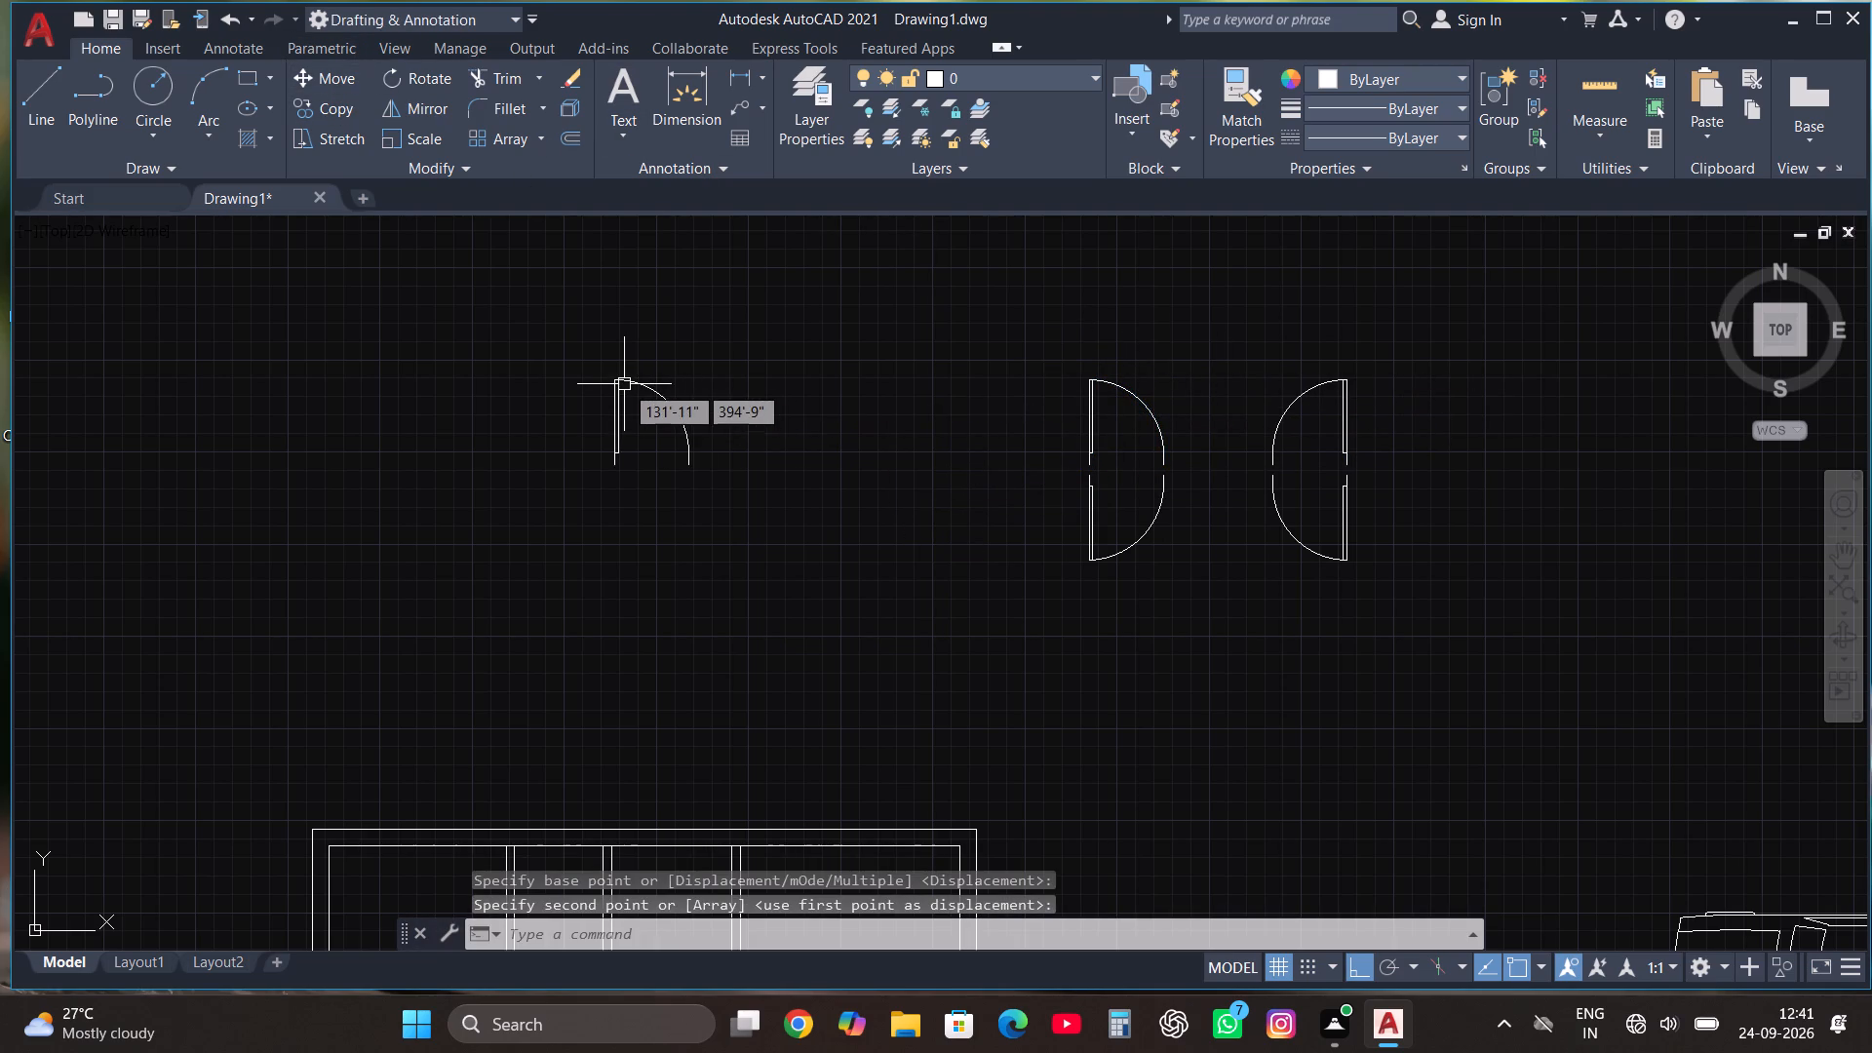
Rotate the copied door 90° counterclockwise so its leaf lies horizontally.
left_click(604, 356)
left_click(656, 461)
left_click_drag(649, 452, 645, 444)
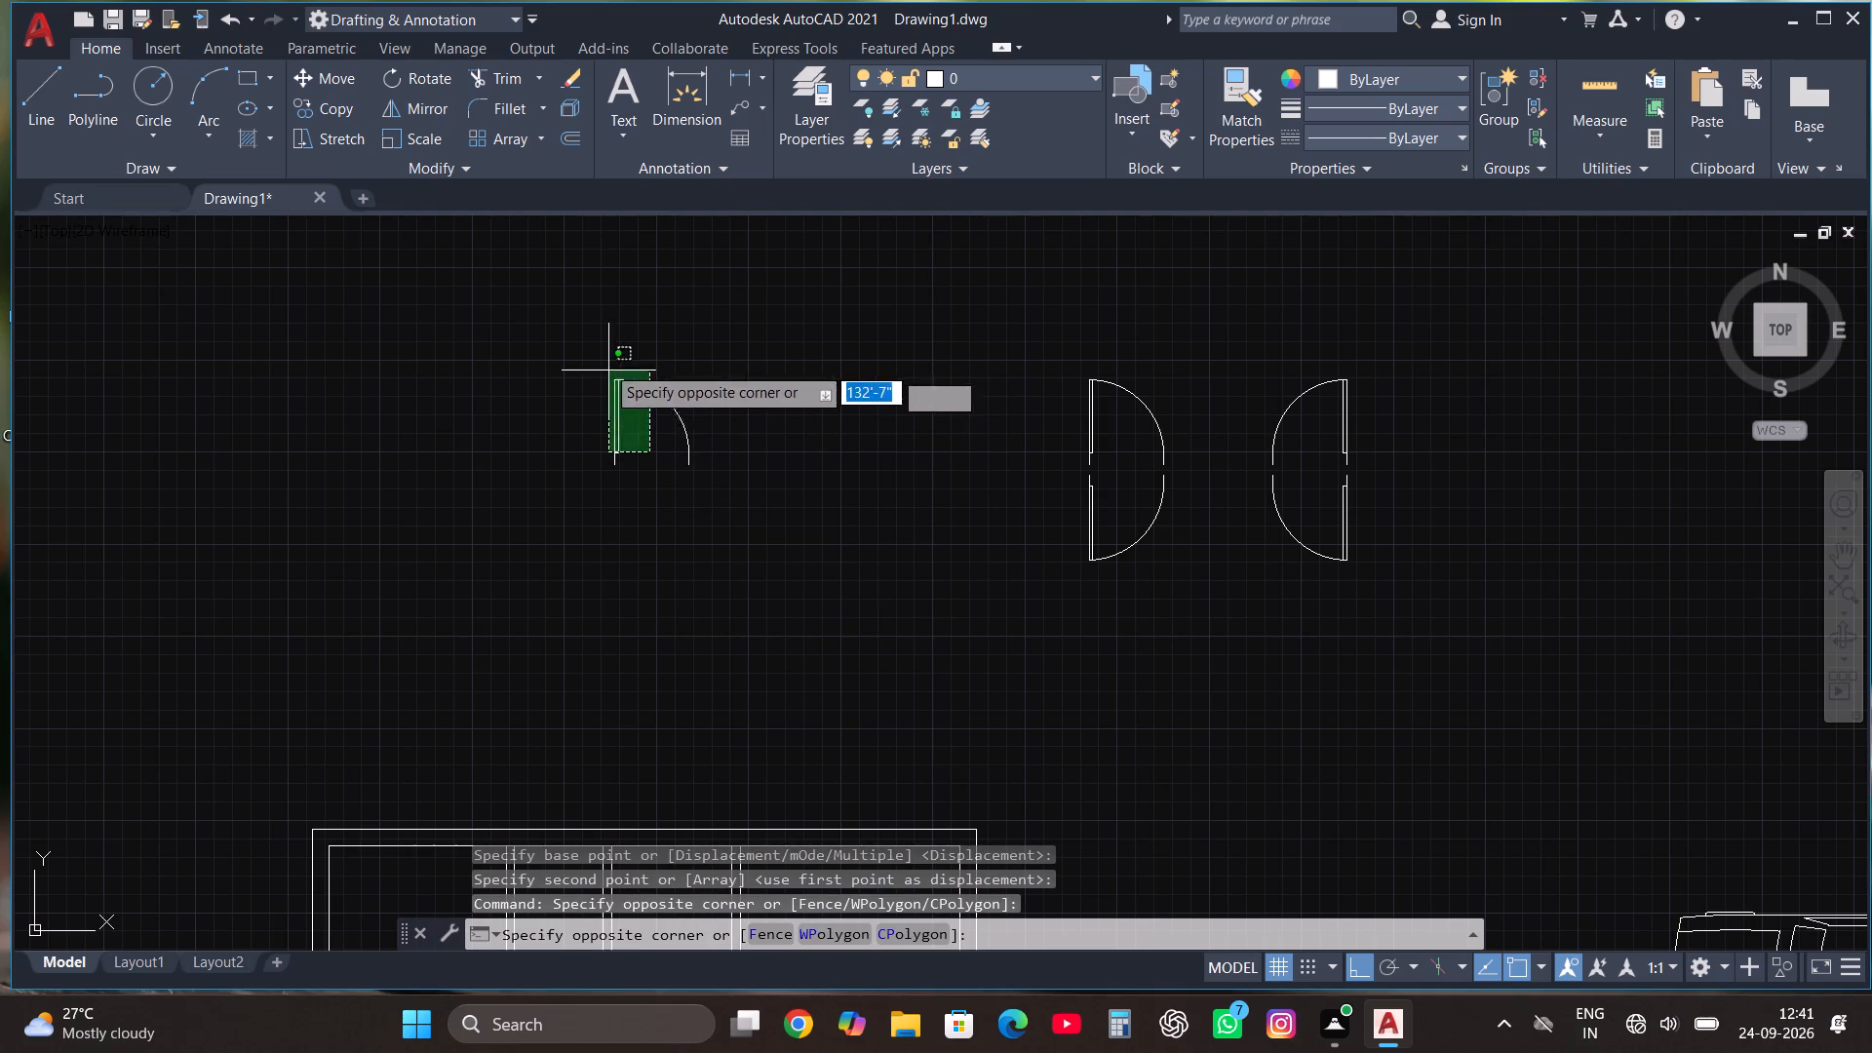
left_click(604, 362)
left_click(428, 78)
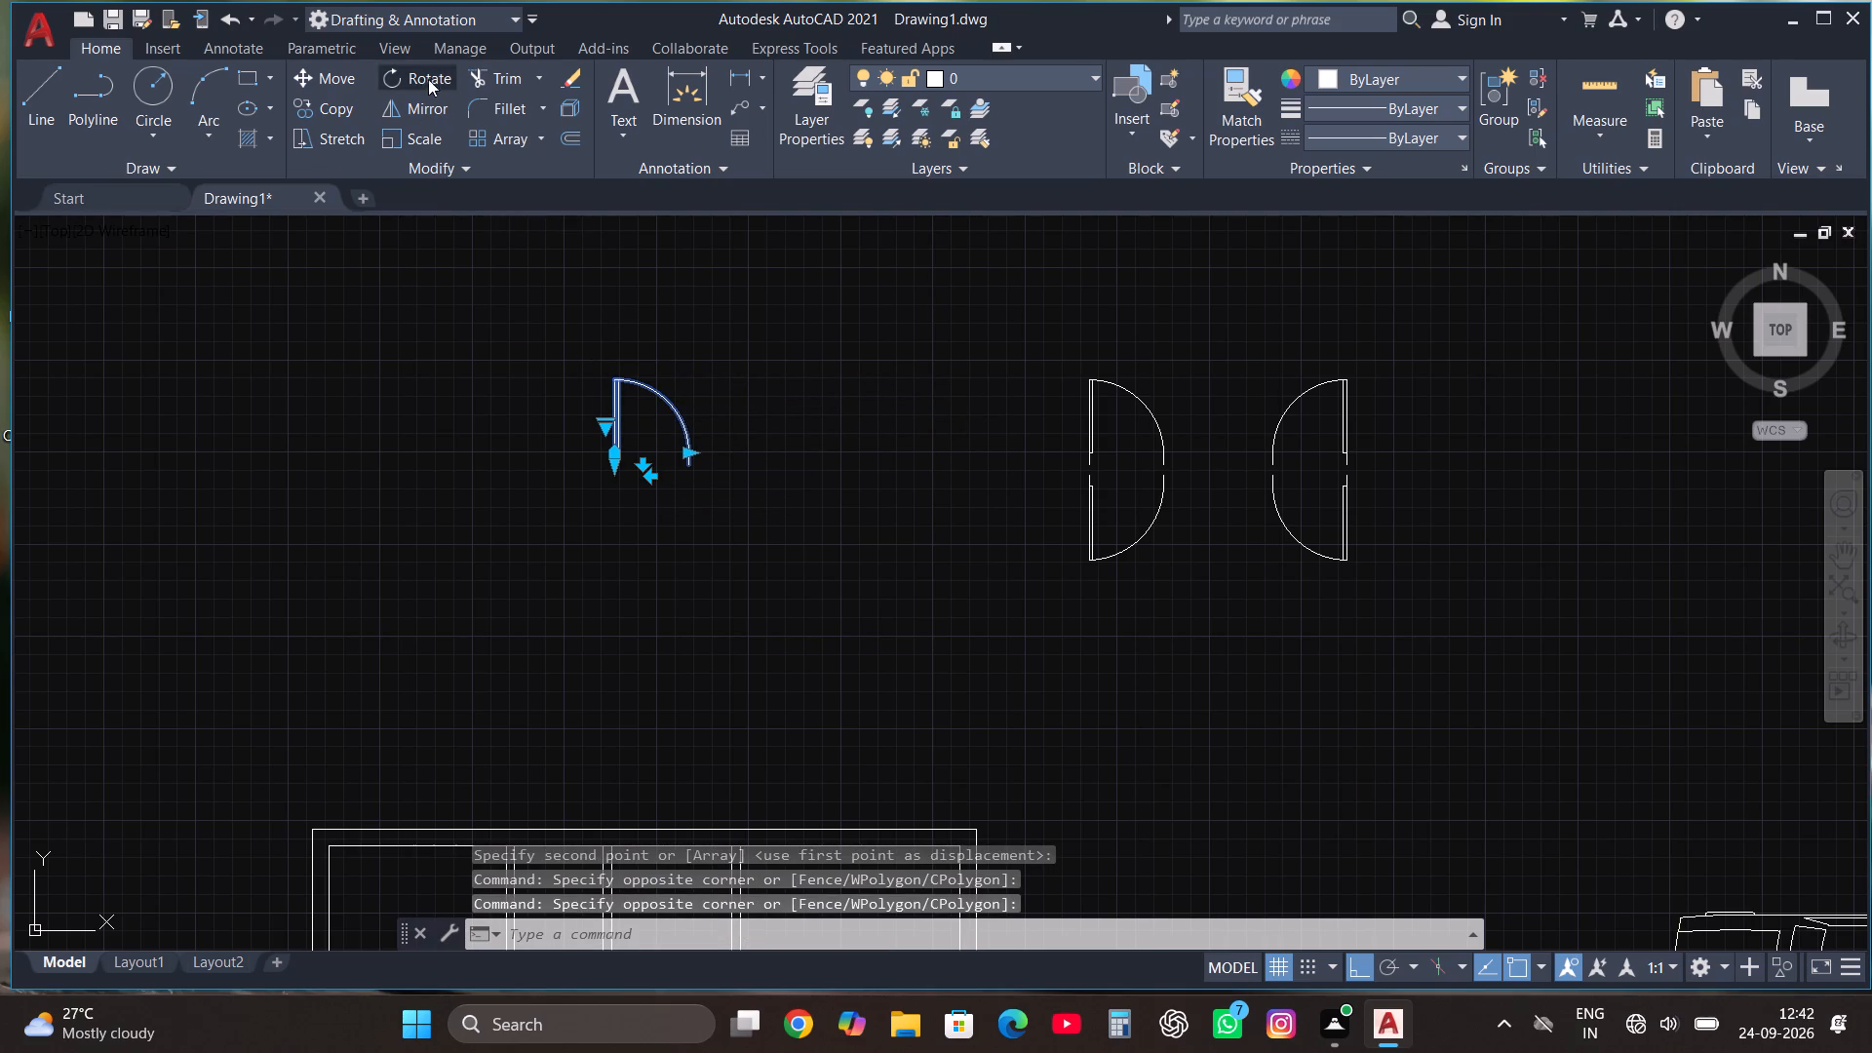
left_click(609, 471)
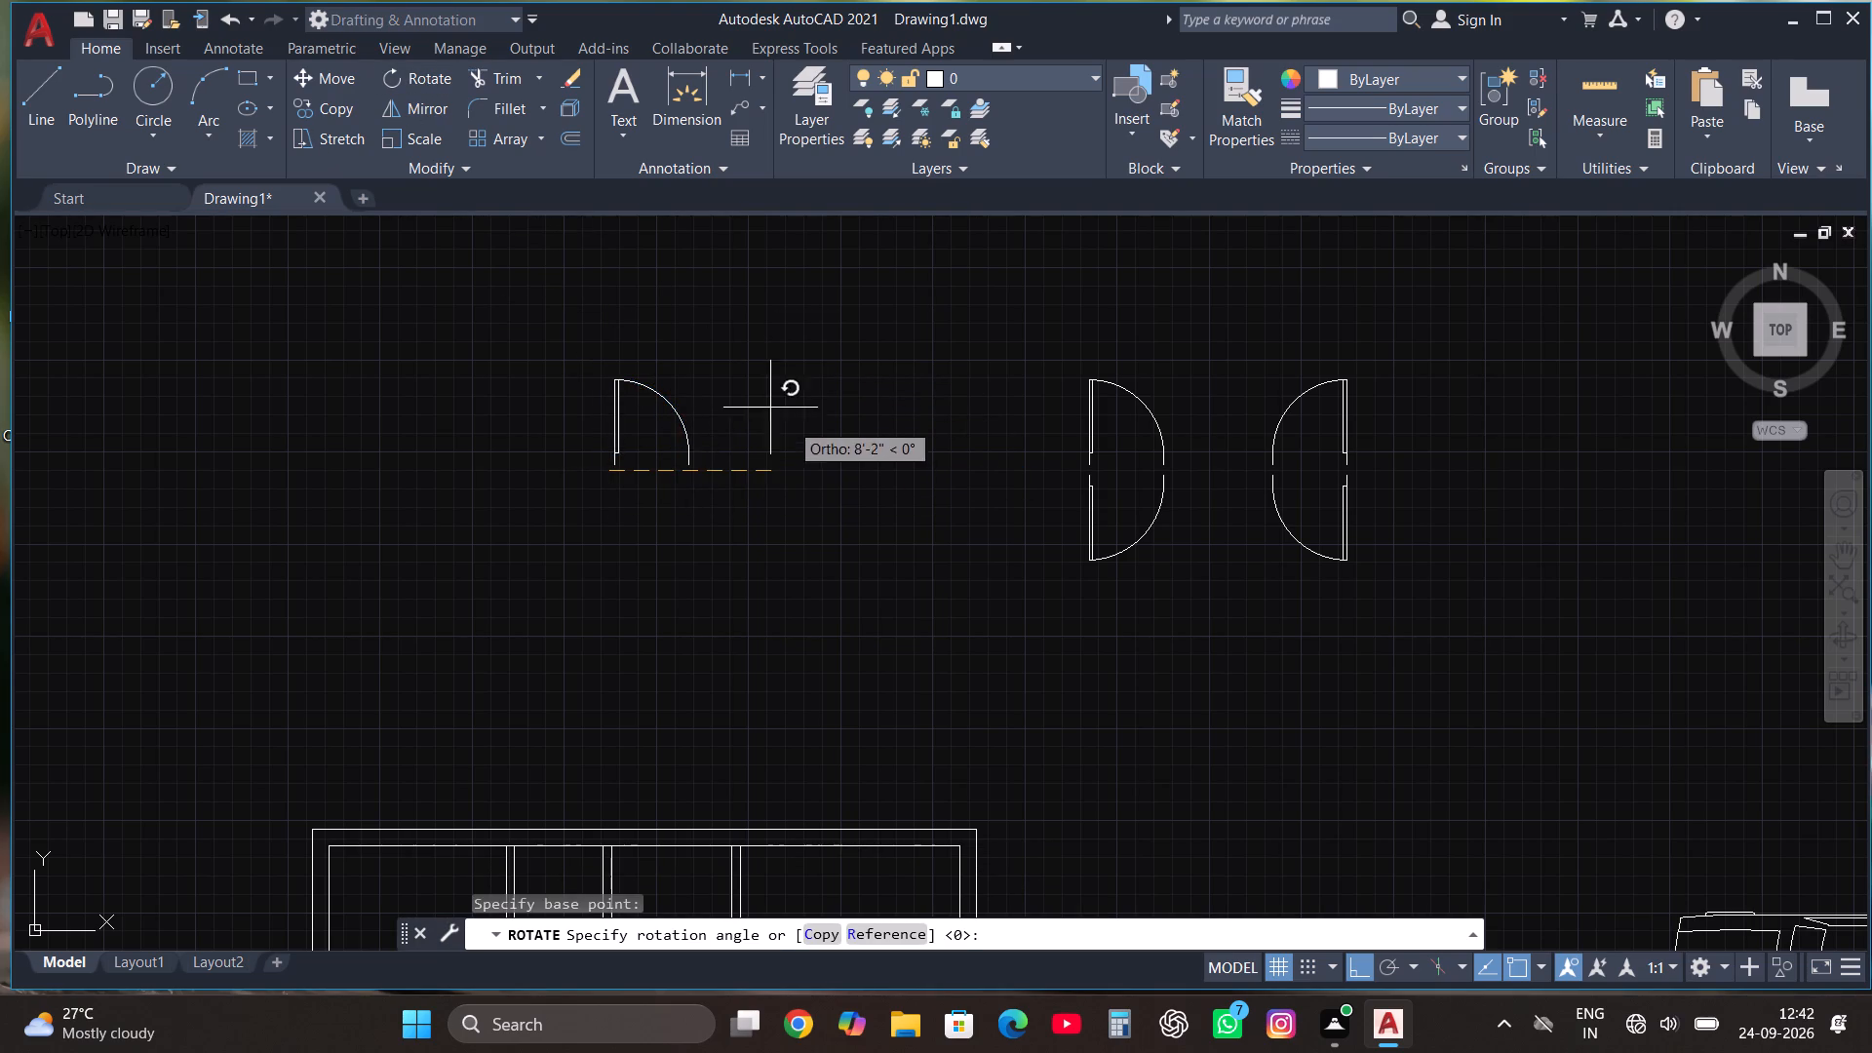
left_click(680, 335)
Mirror the rotated door upward across a horizontal line just above it, keeping the original.
scroll(641, 526, "down", 1)
scroll(661, 462, "up", 1)
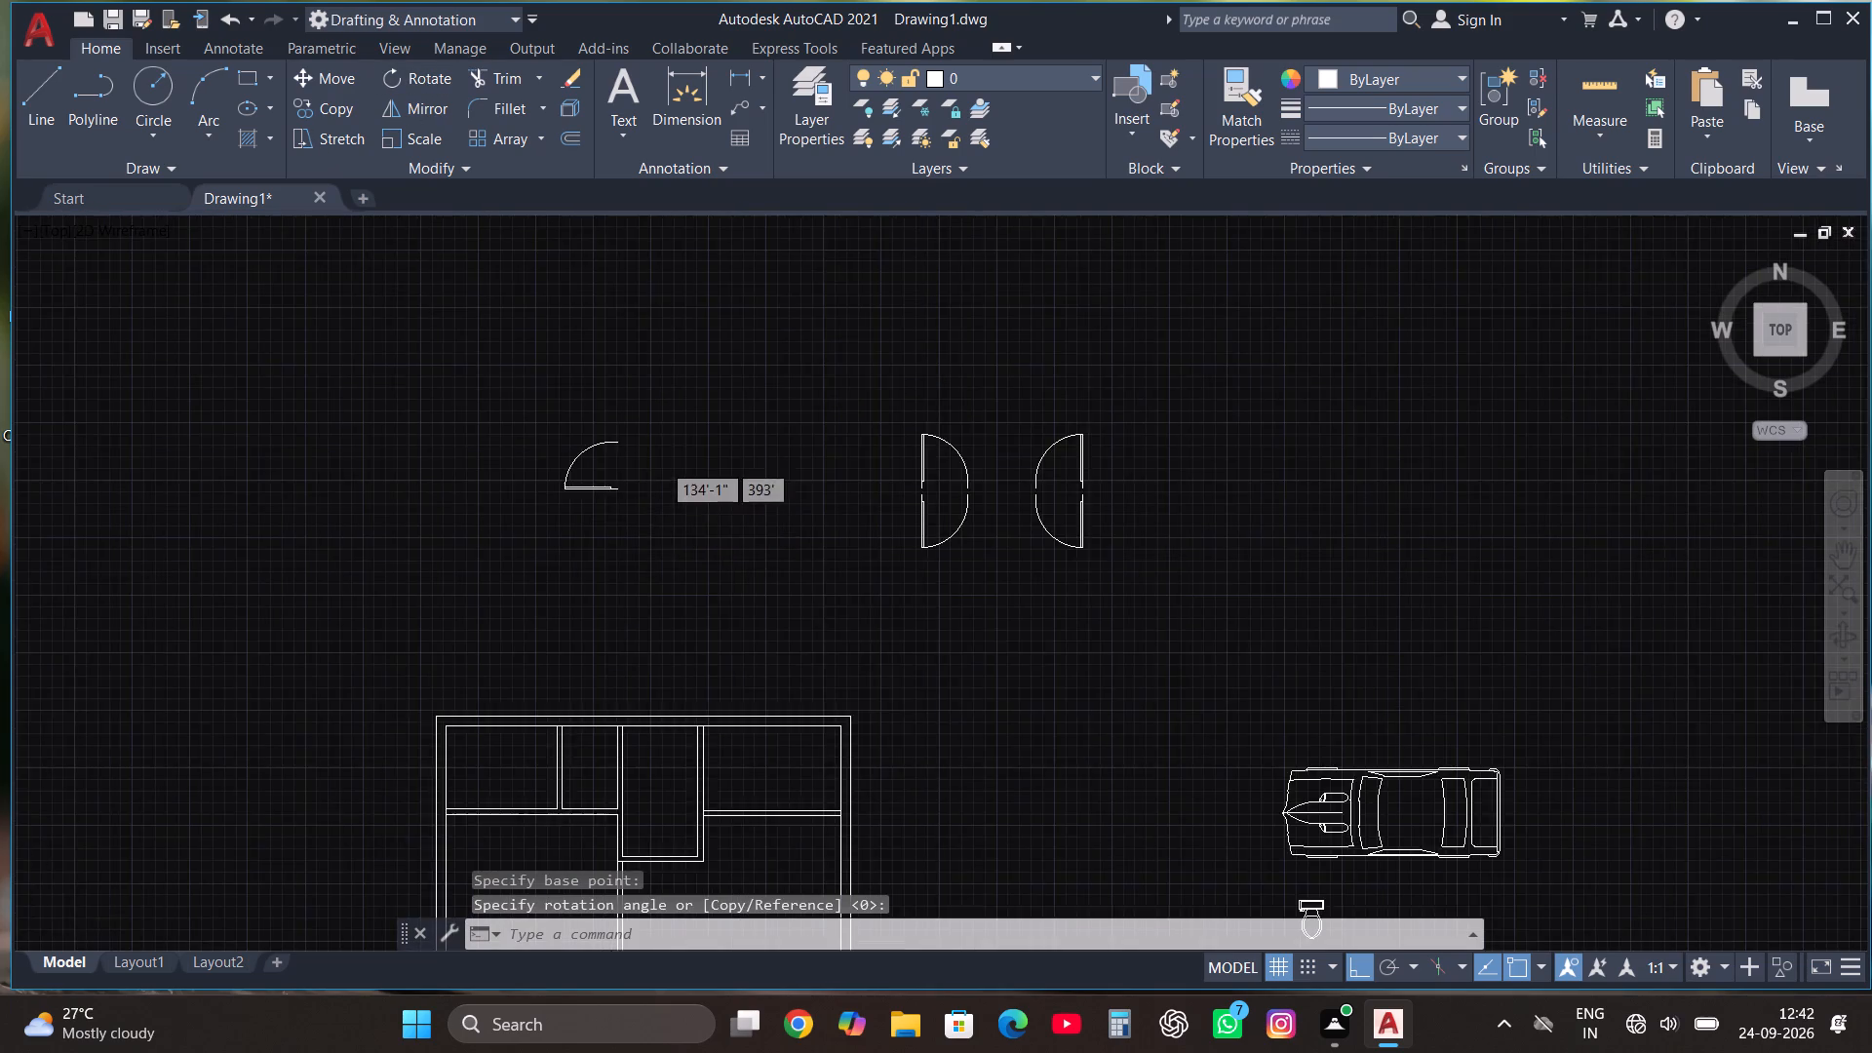
left_click(595, 455)
left_click(462, 371)
left_click(423, 100)
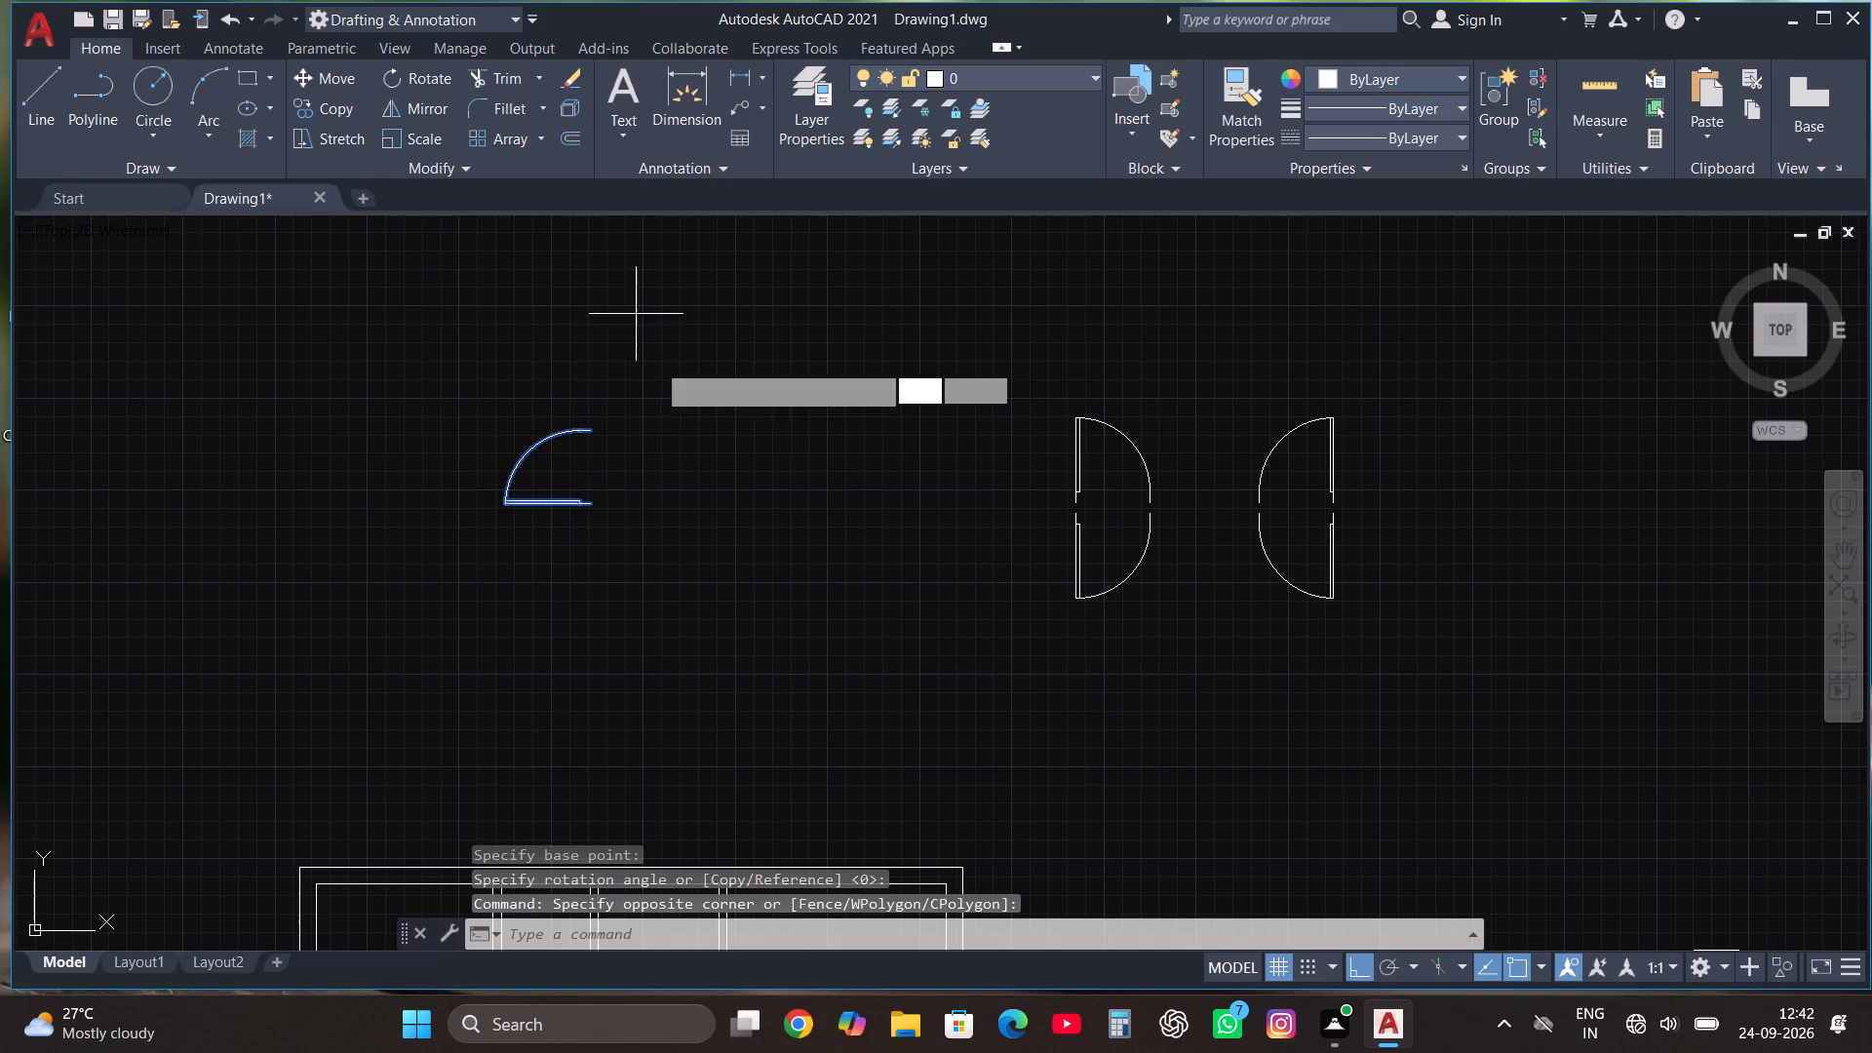
left_click(587, 409)
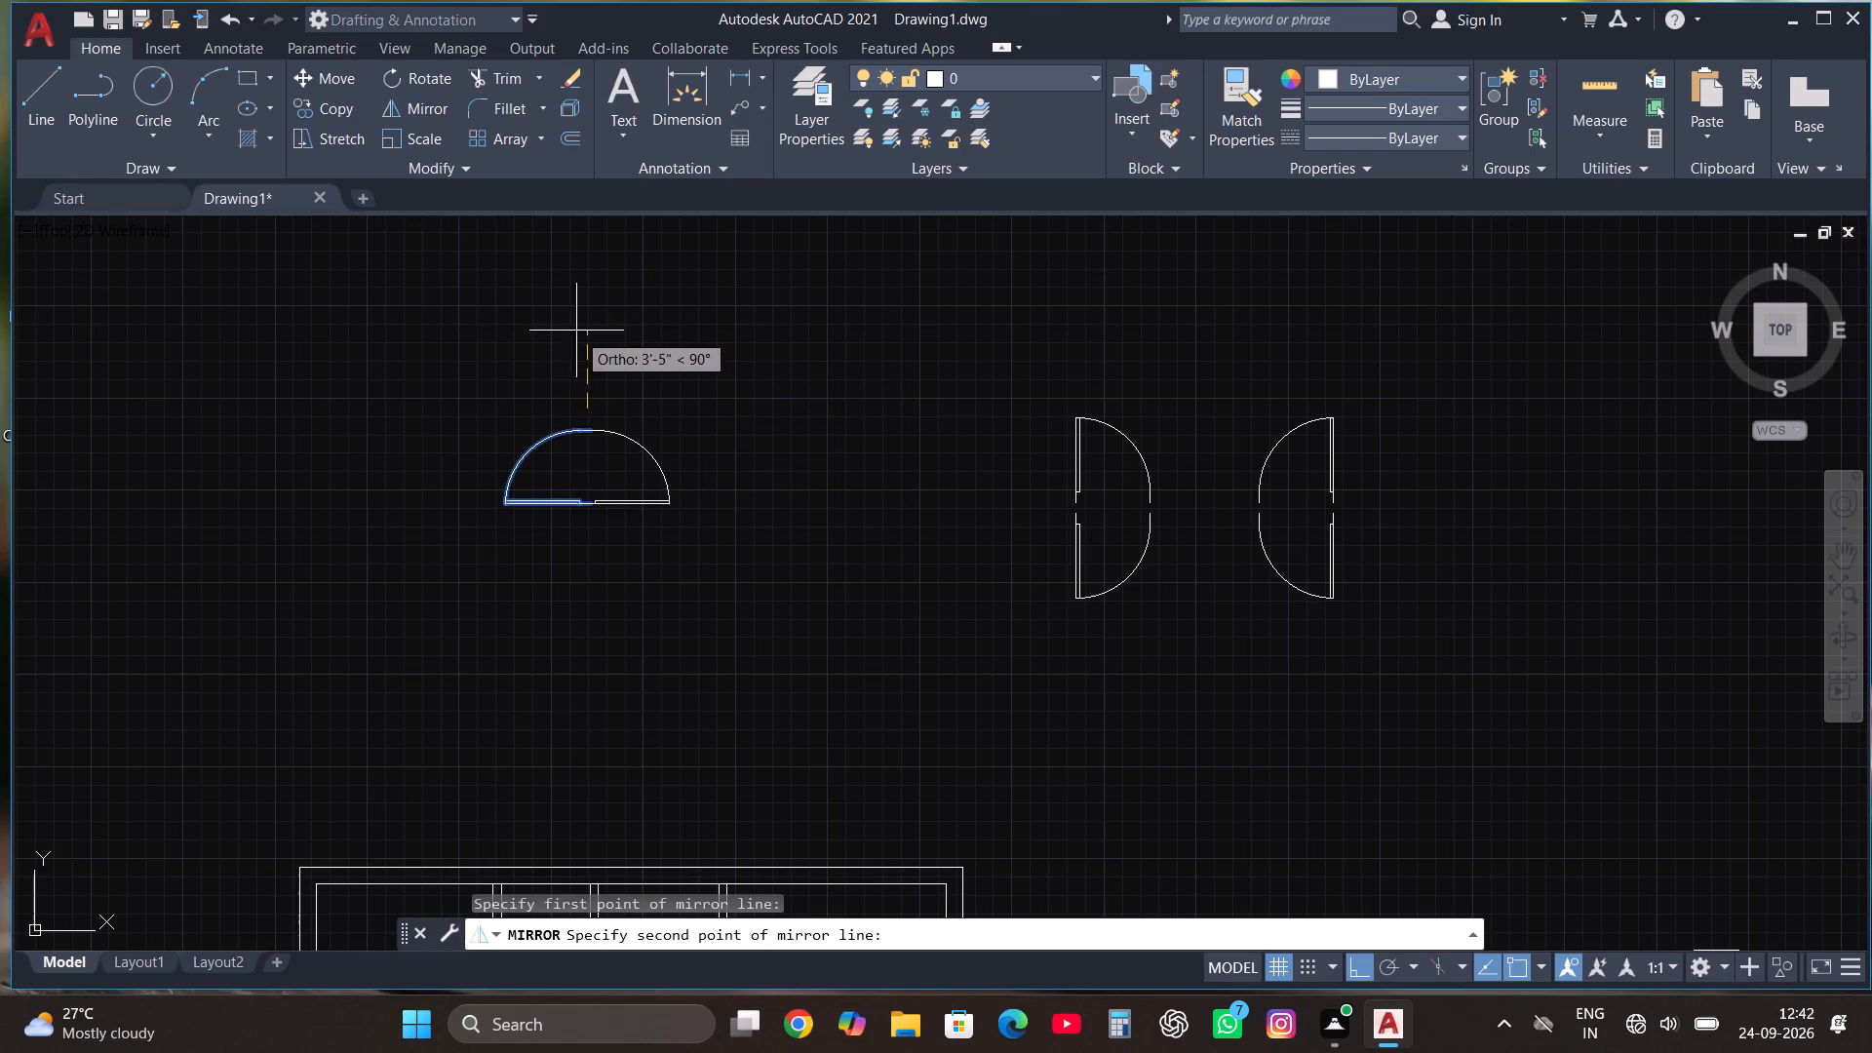
left_click(465, 355)
left_click_drag(503, 439, 465, 355)
Mirror the two horizontal-leaf doors across a vertical line to their right, keeping the originals.
left_click(566, 459)
left_click(541, 337)
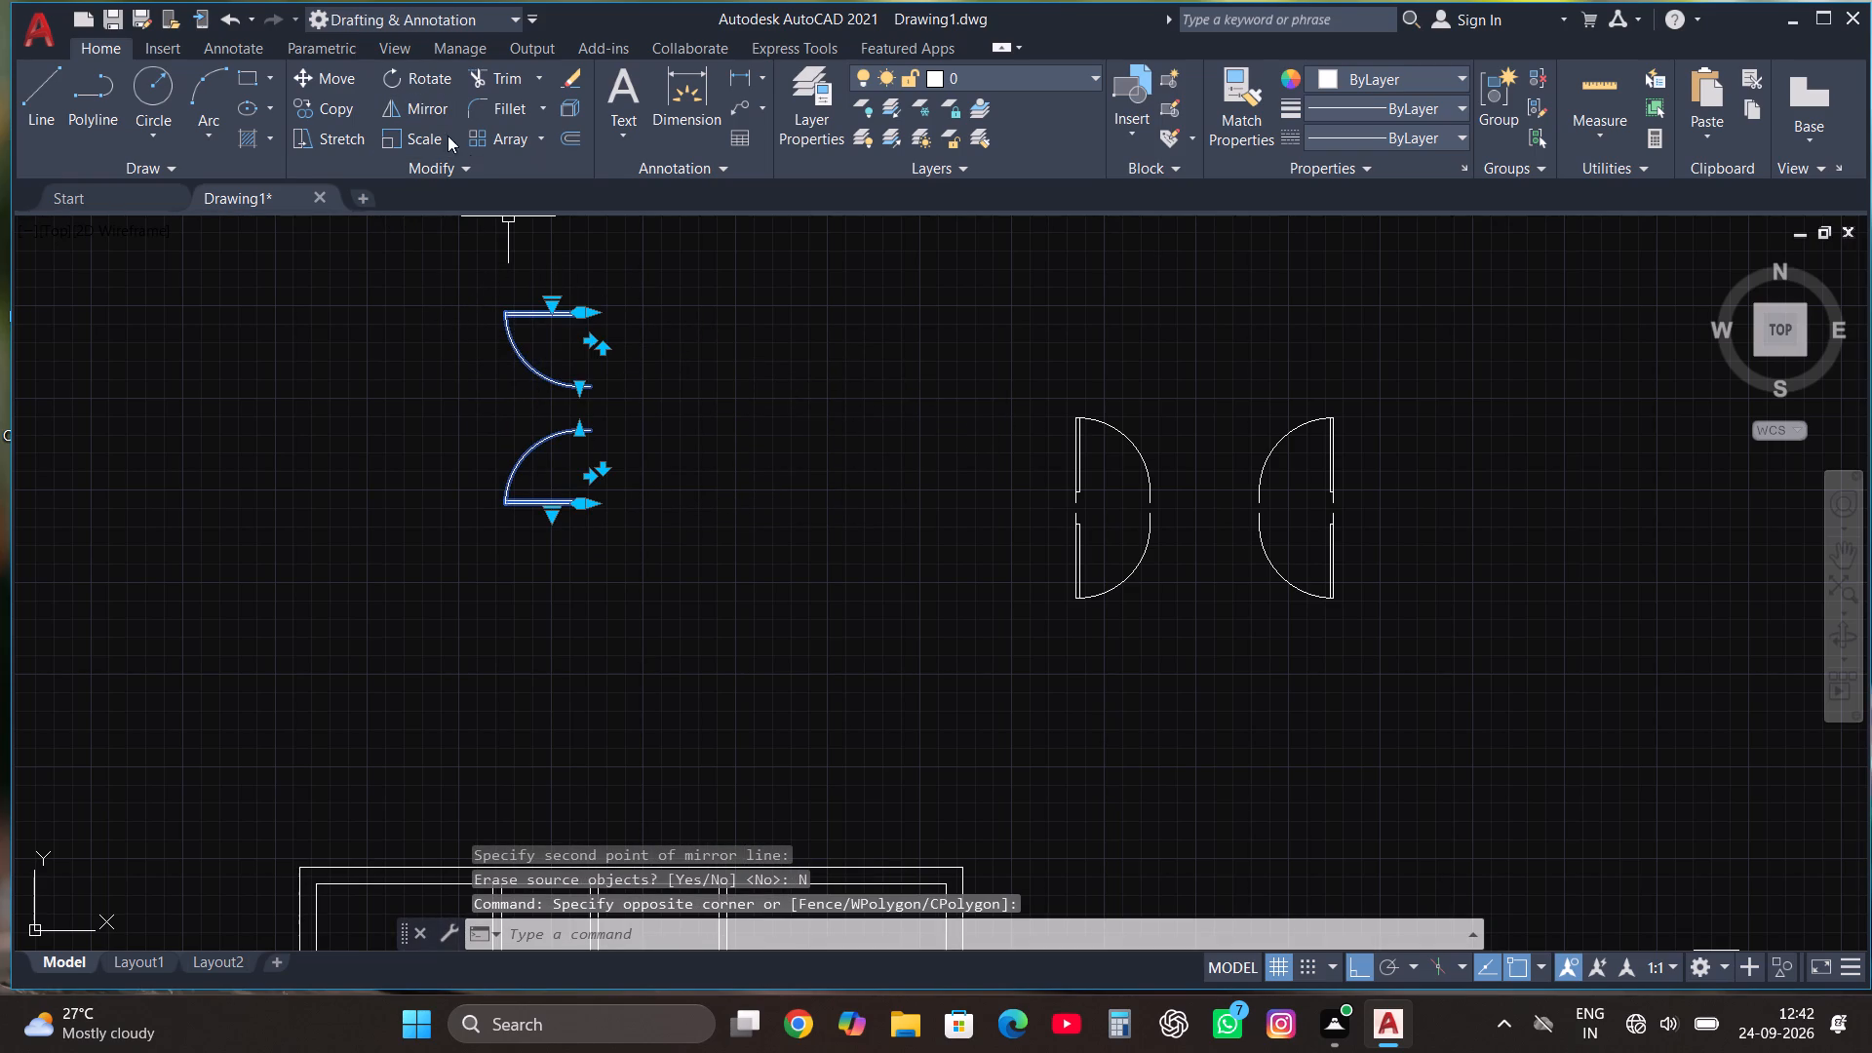
left_click(420, 111)
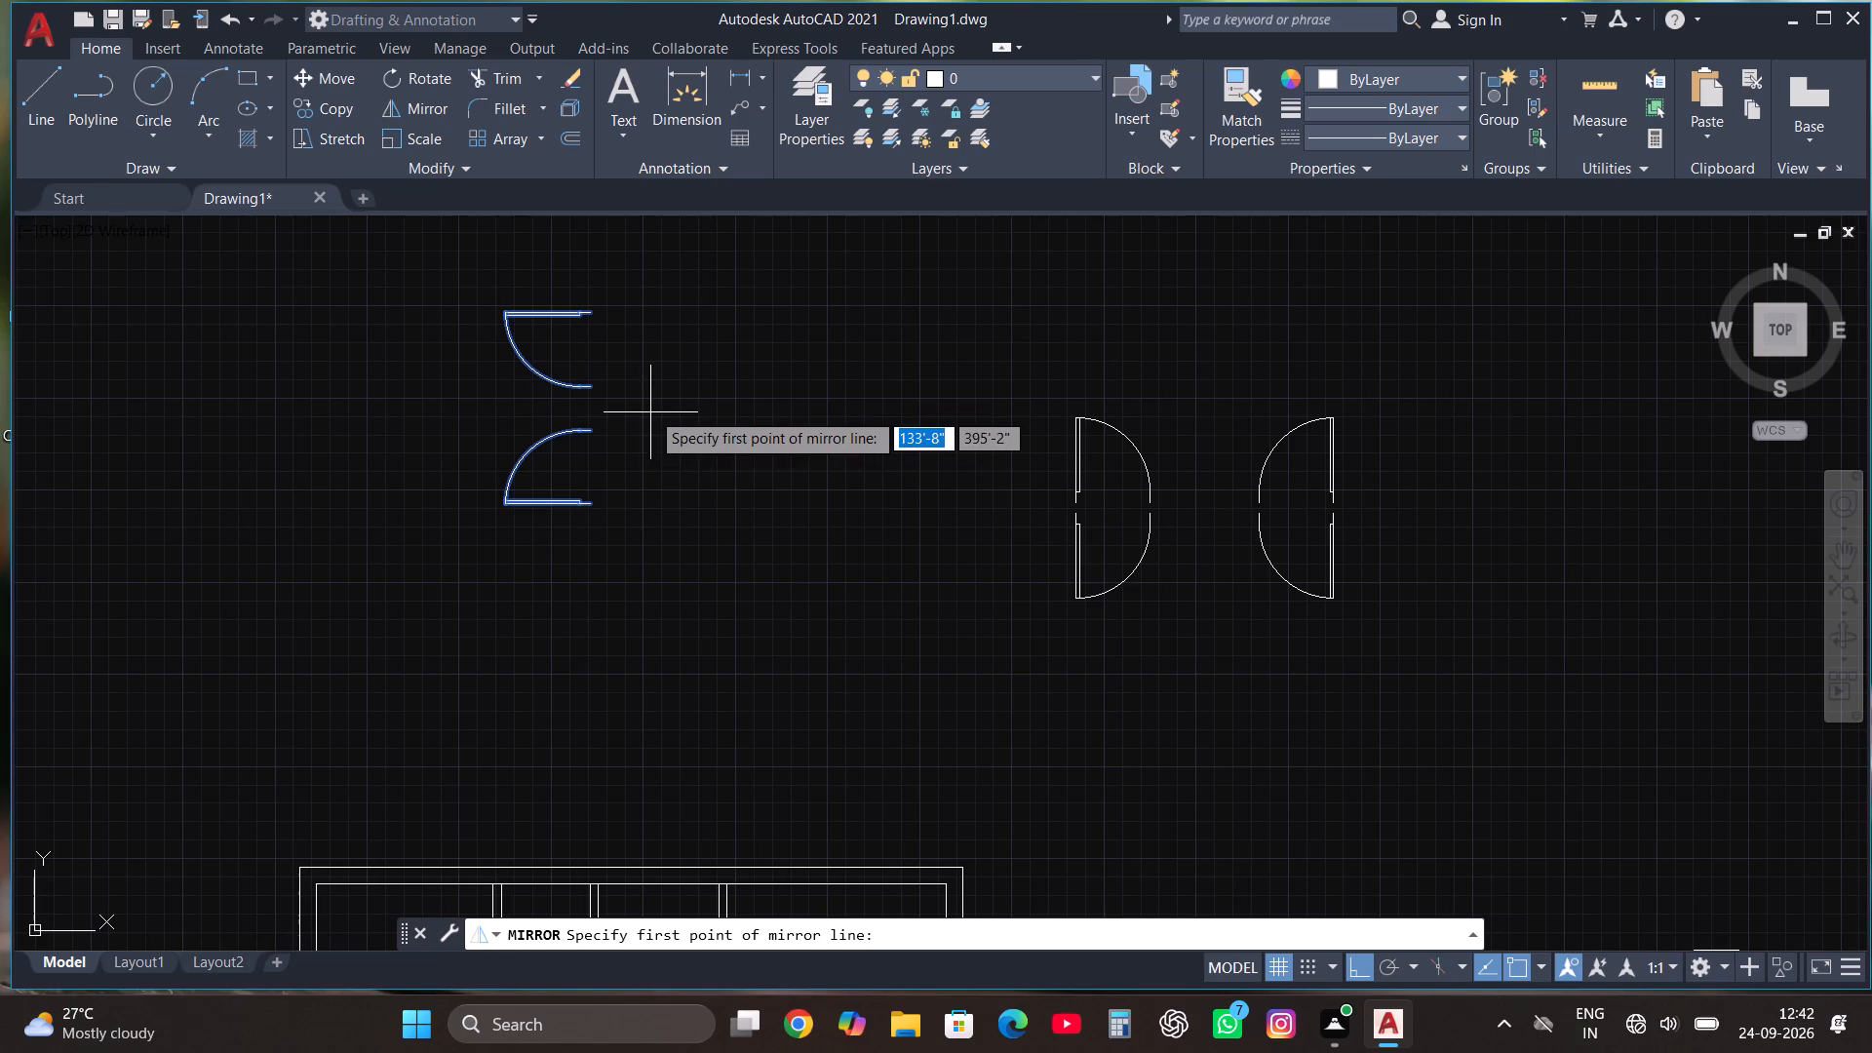
left_click(649, 410)
left_click(581, 568)
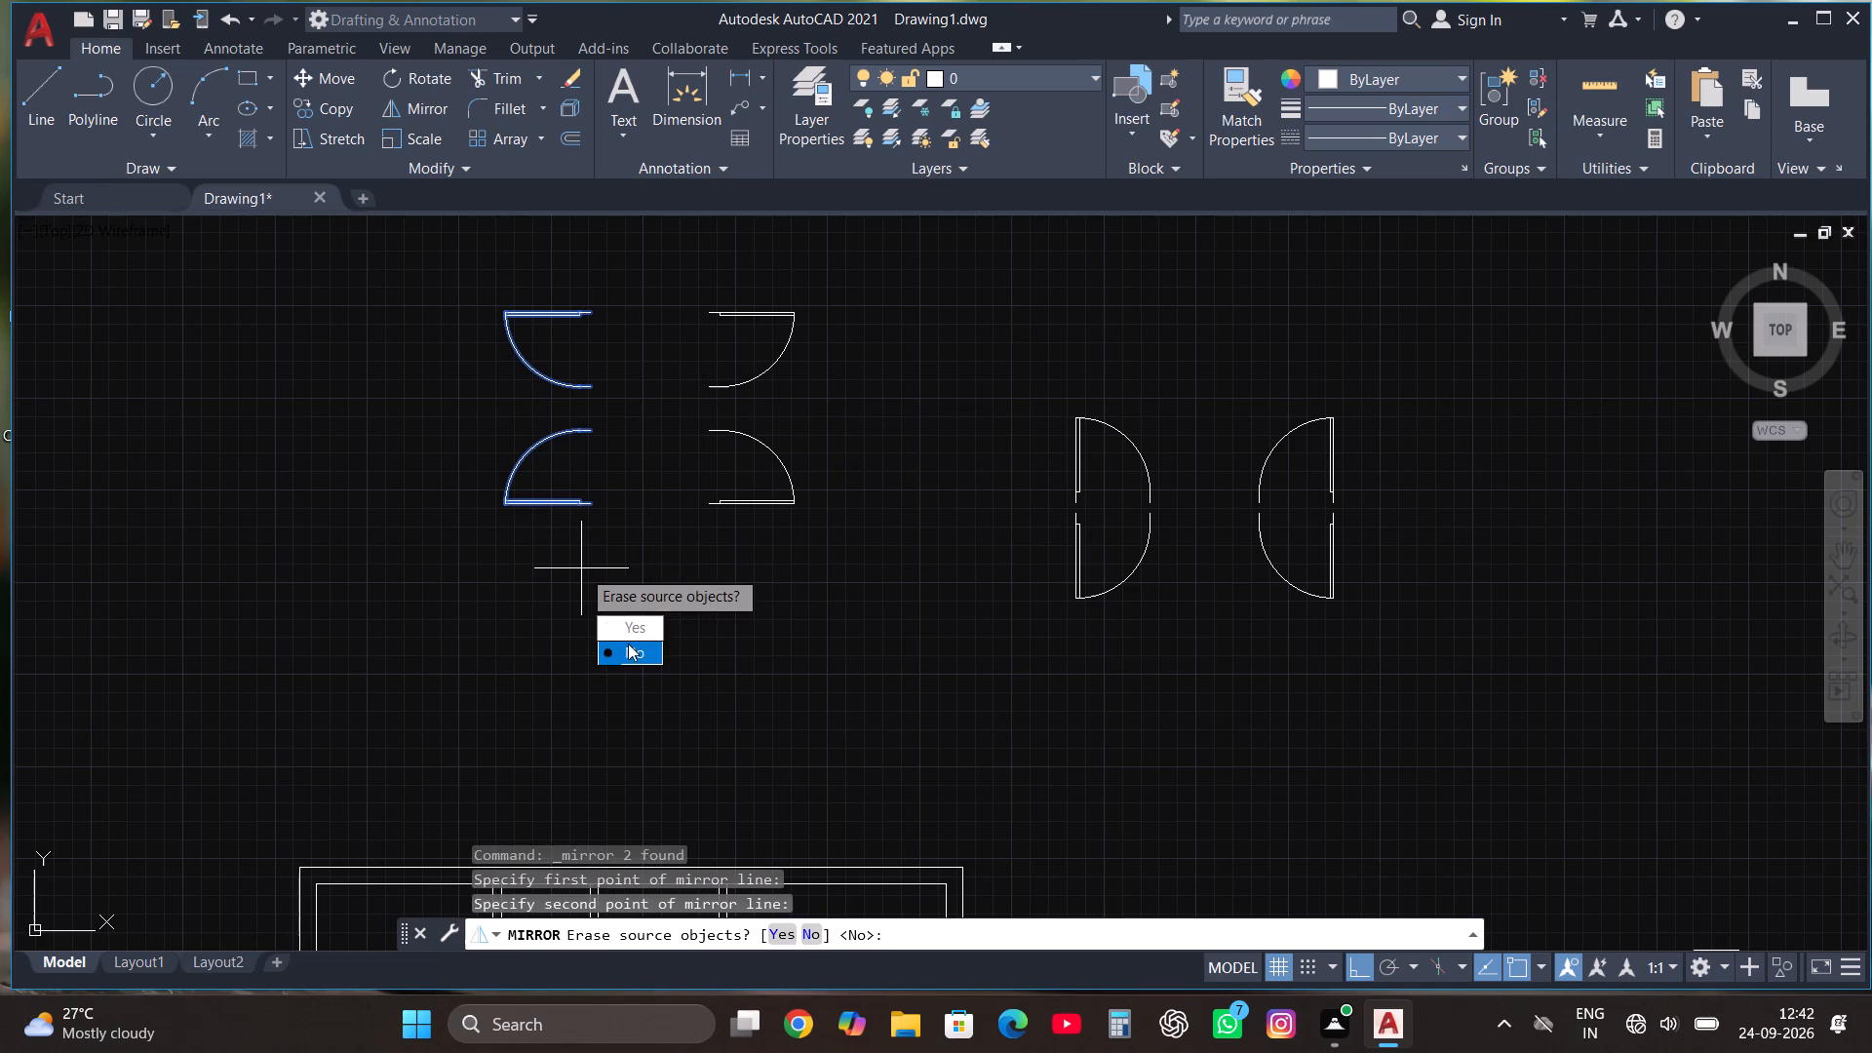
left_click_drag(630, 645, 581, 568)
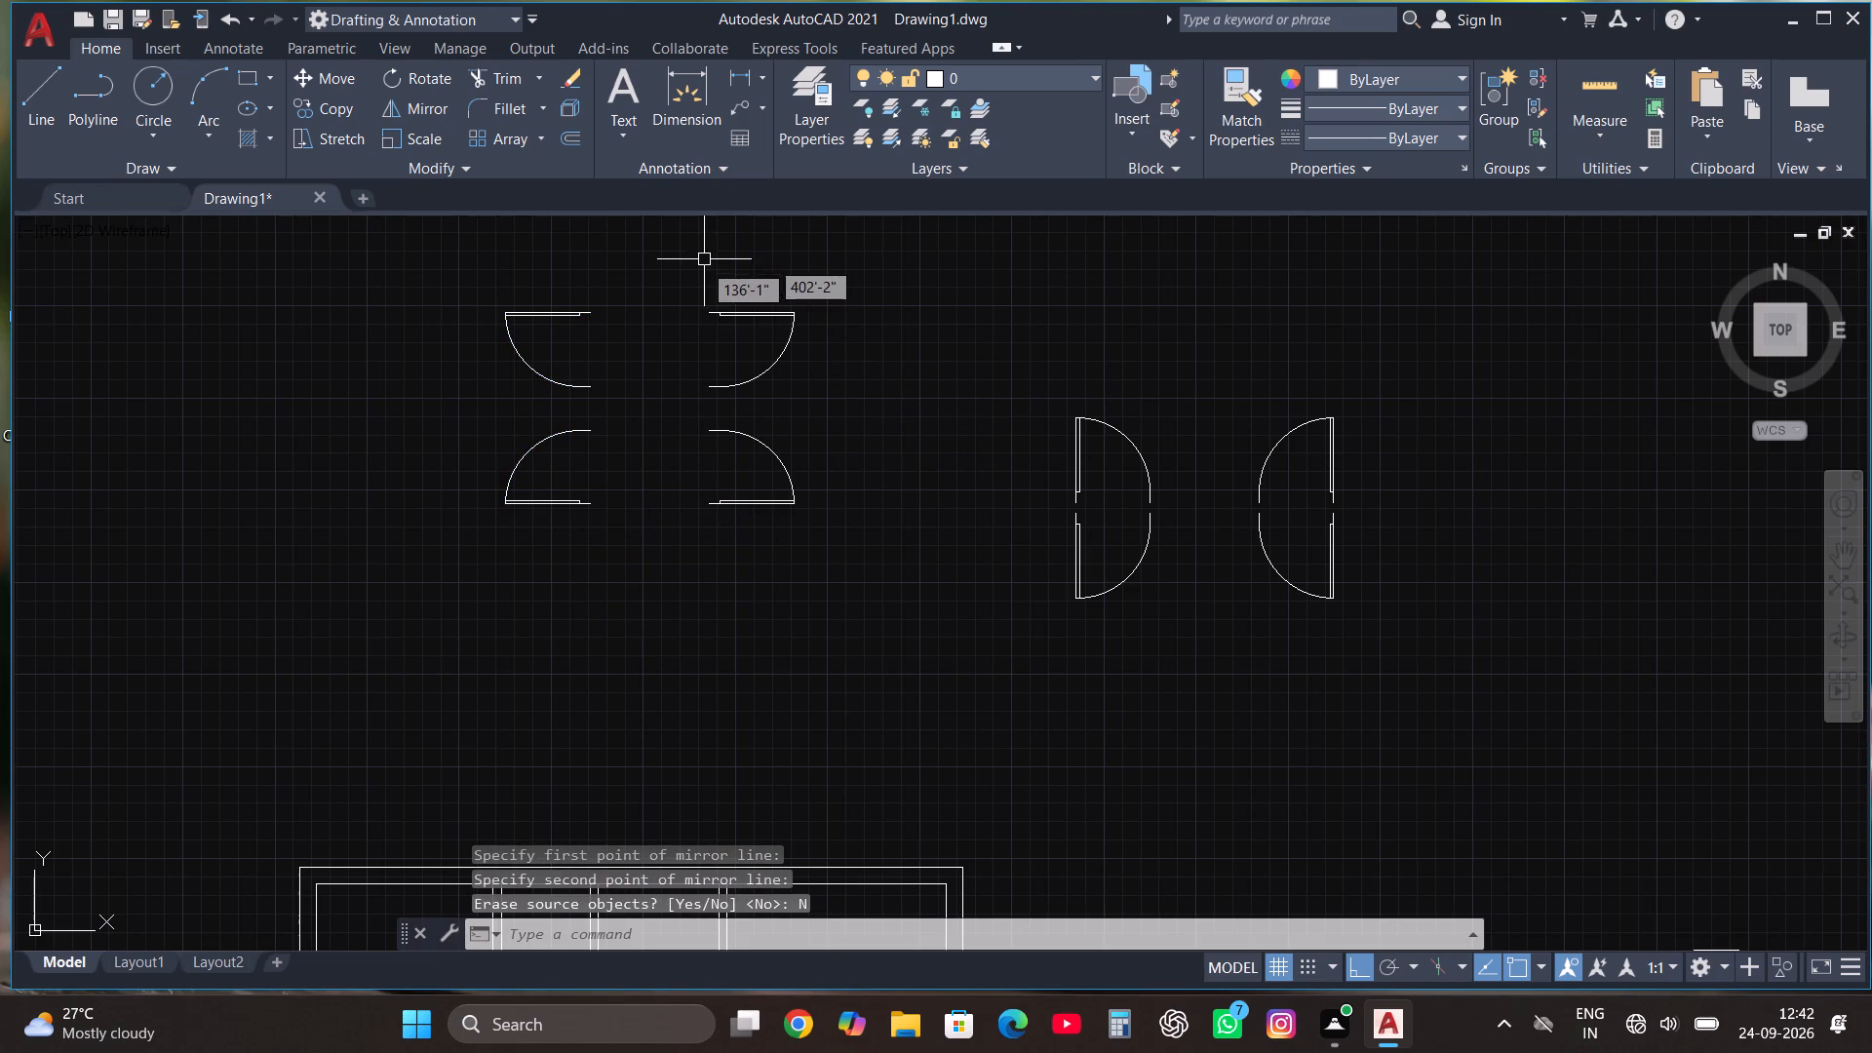
Move the upper-right vertical-leaf door, with Ortho off, onto the plan's top-left room's bottom wall, hinged just left of the partition.
scroll(715, 335, "down", 3)
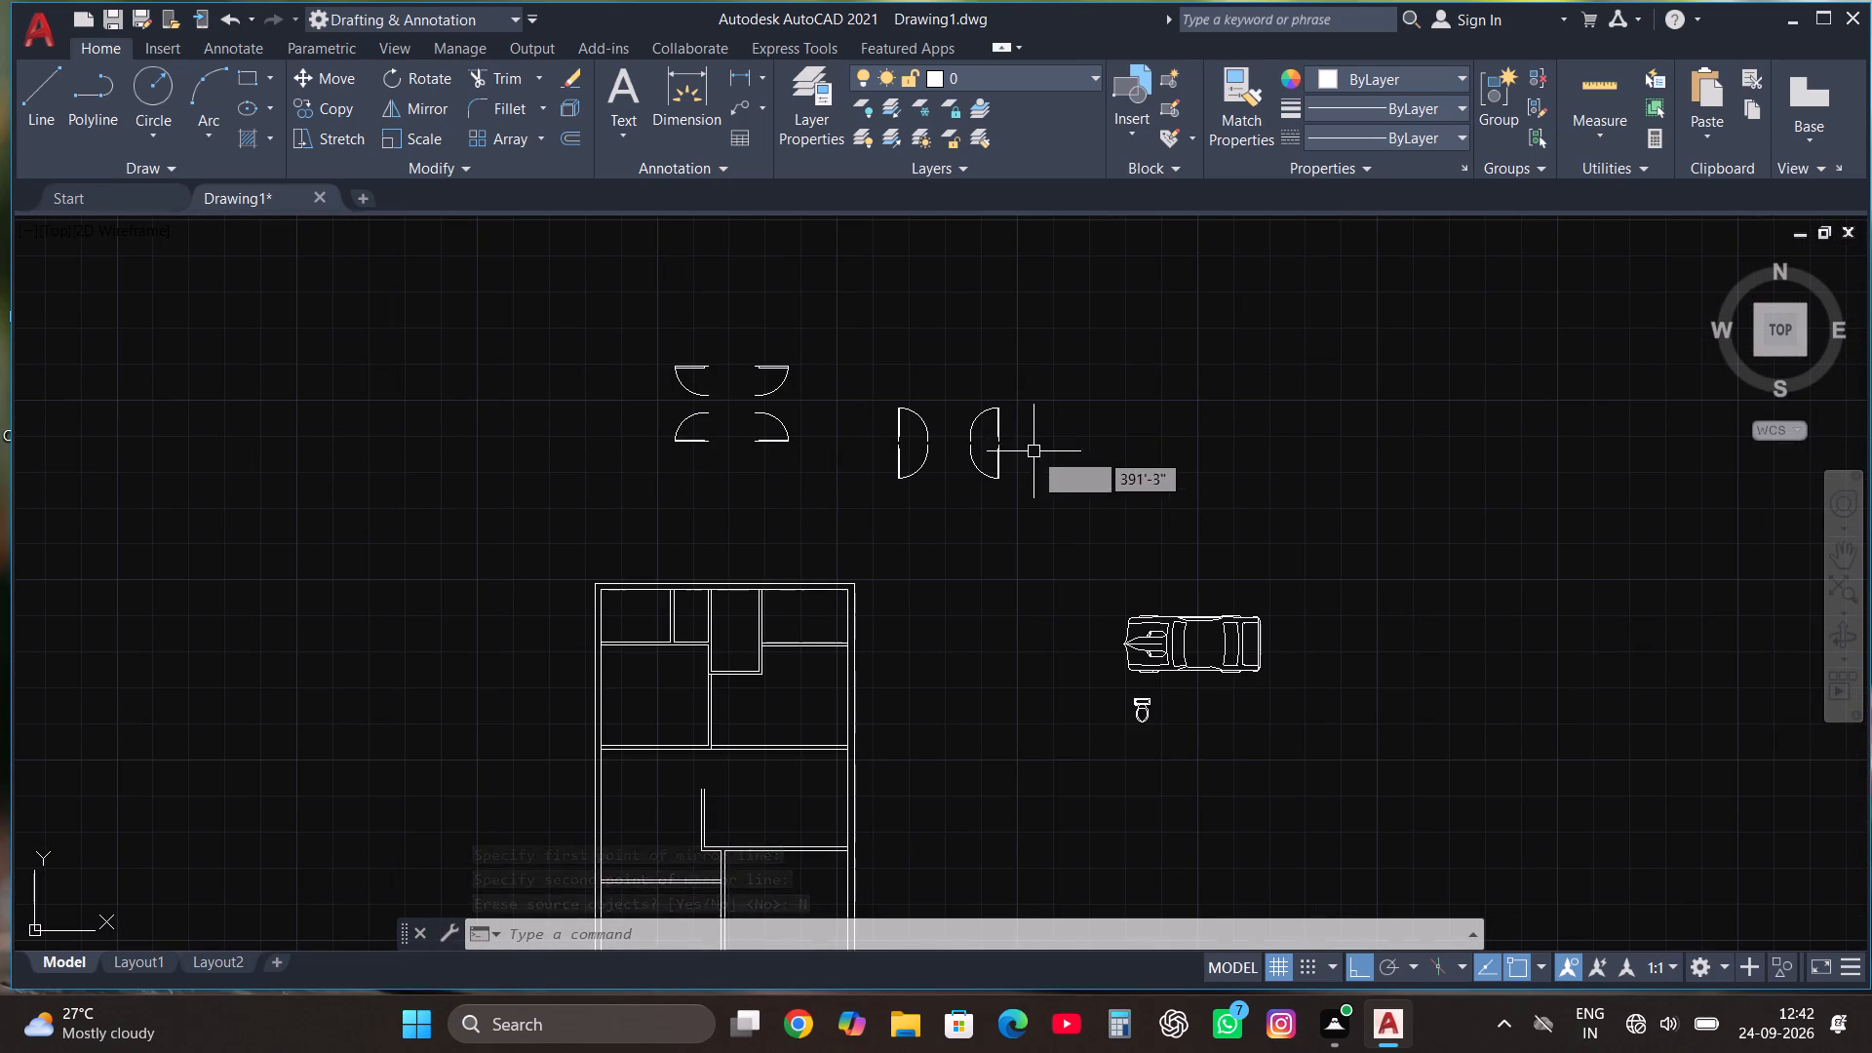
scroll(1011, 414, "up", 1)
left_click(985, 428)
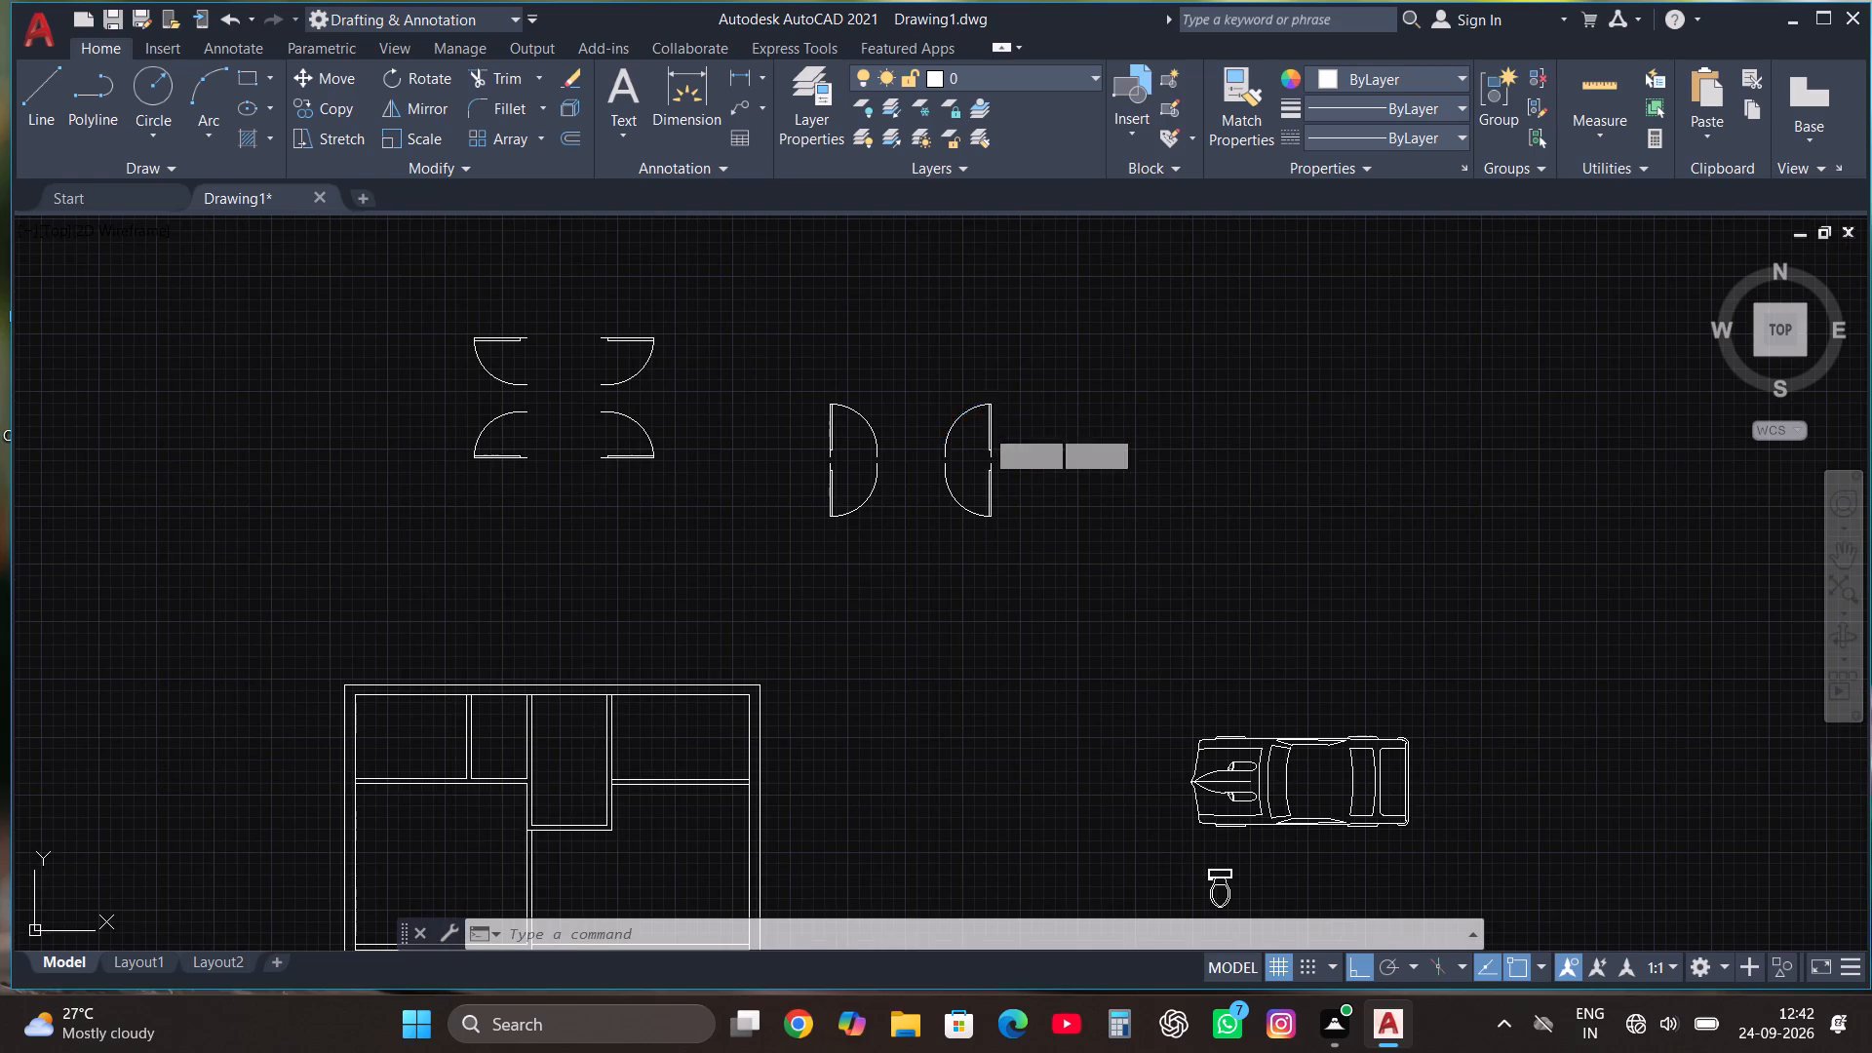
left_click(335, 77)
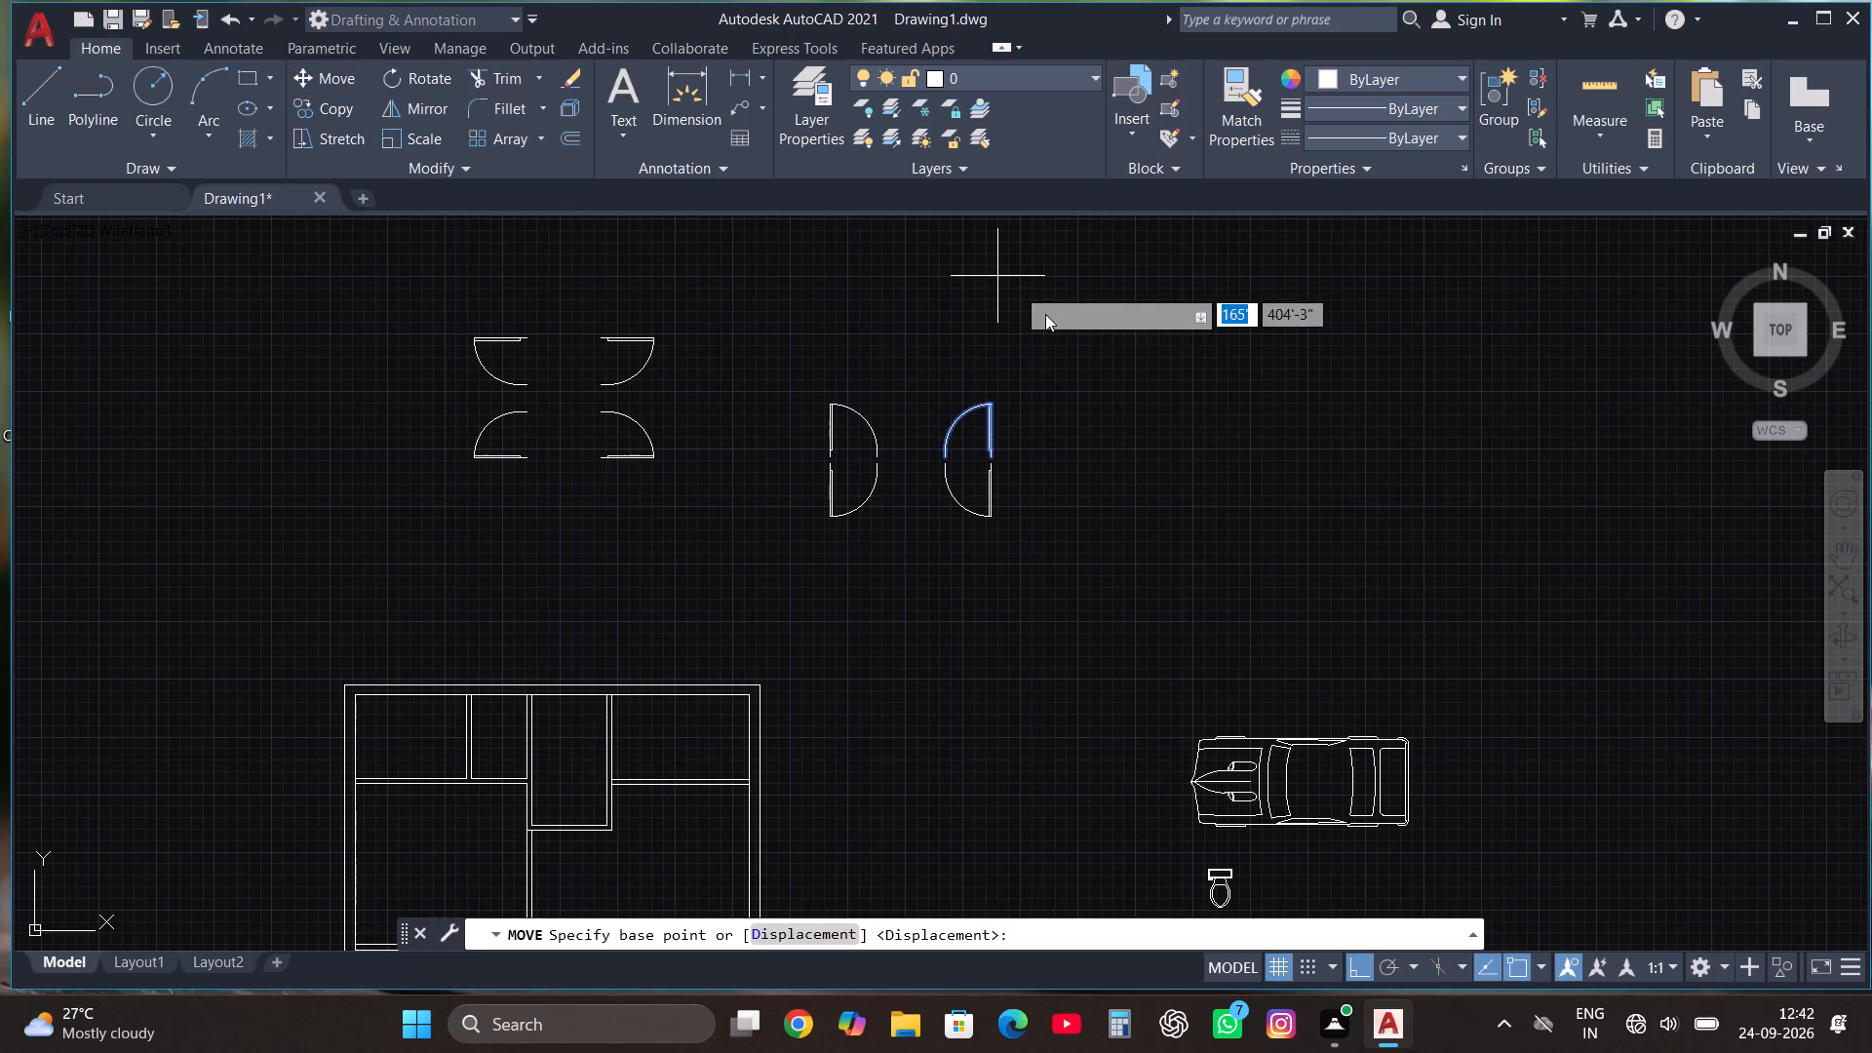
scroll(993, 430, "up", 3)
left_click(980, 535)
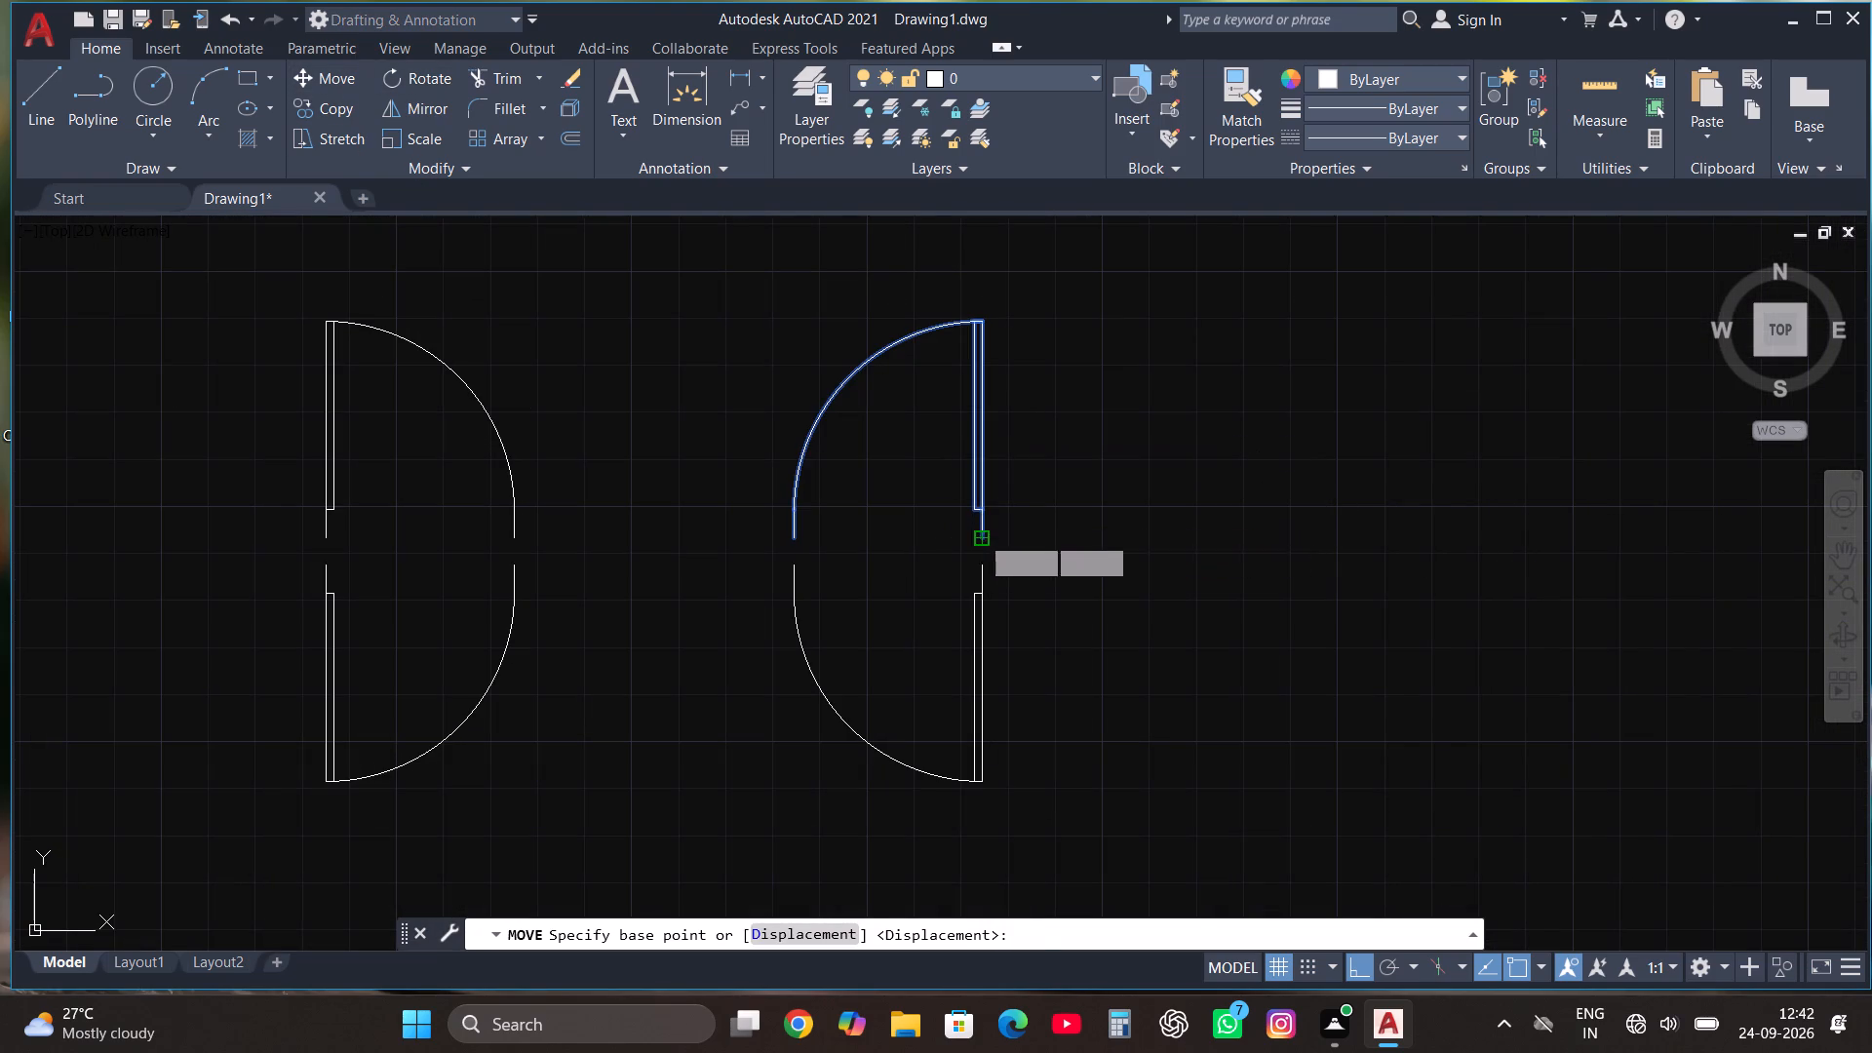
scroll(1064, 450, "down", 3)
key("F8")
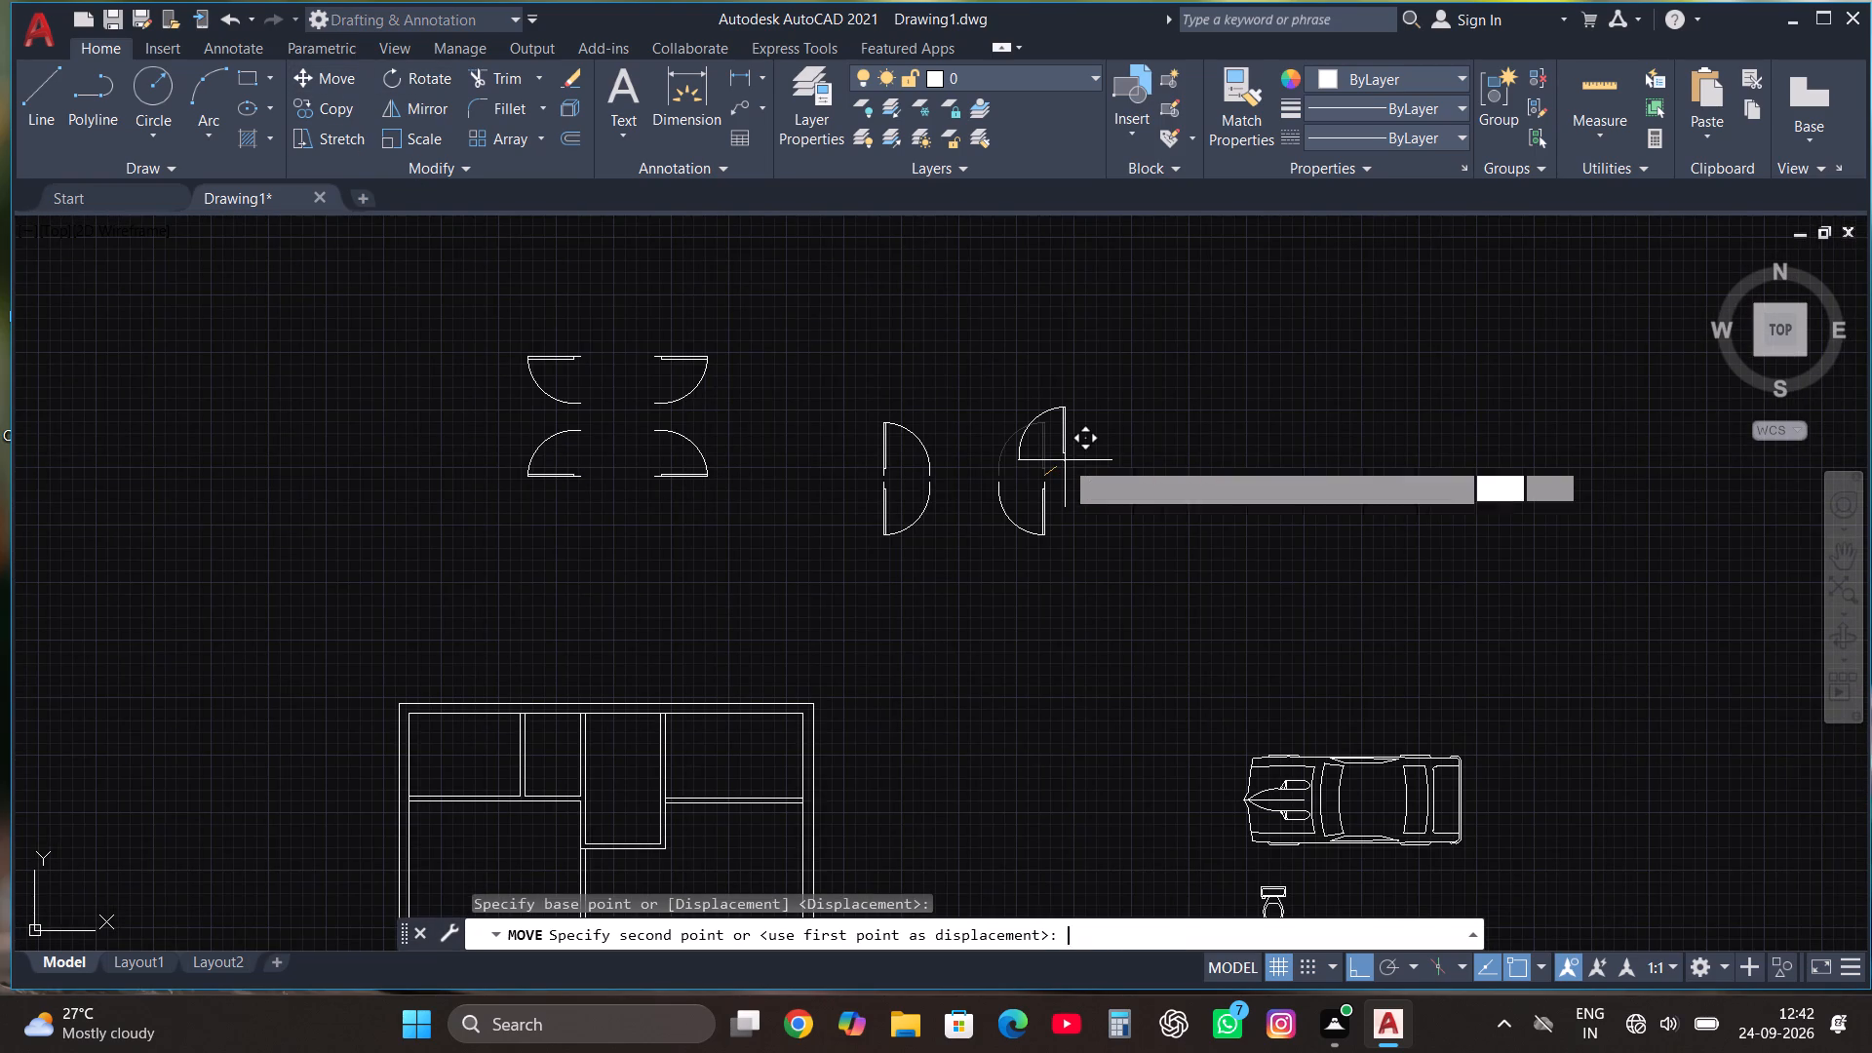
scroll(1106, 435, "down", 1)
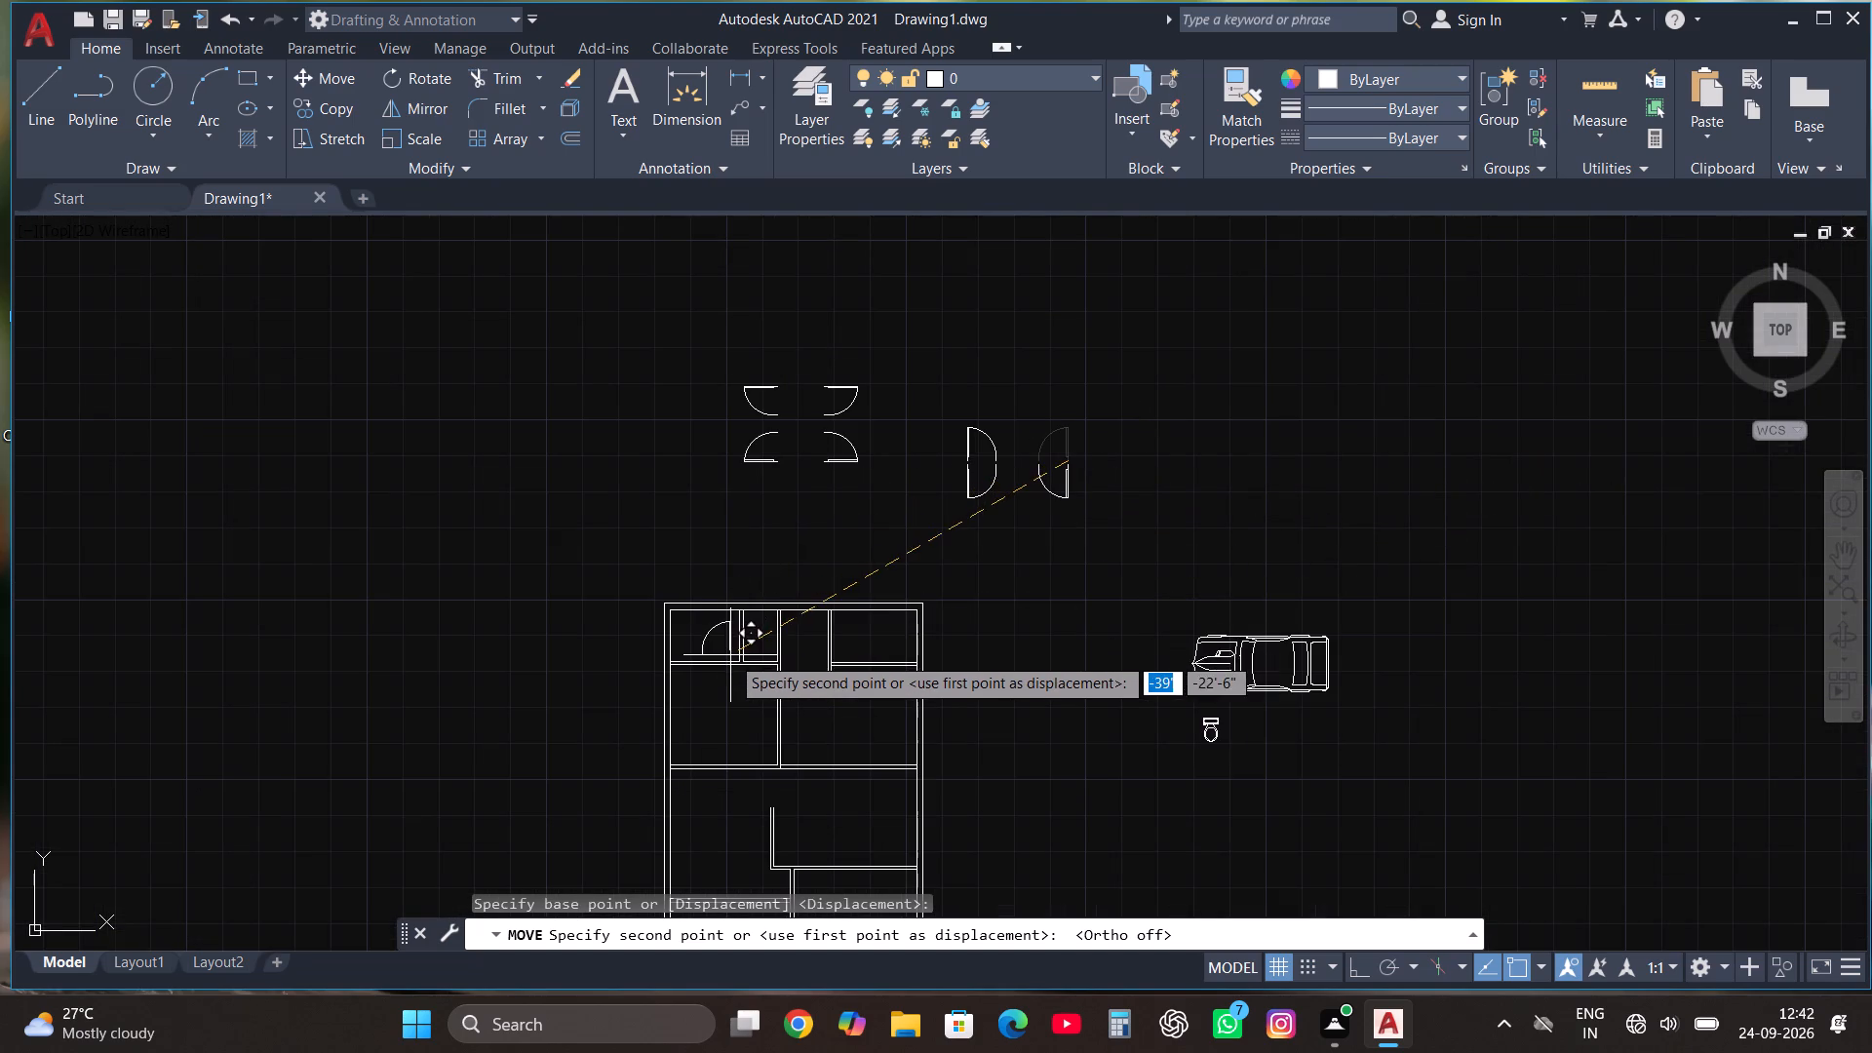
scroll(730, 654, "up", 3)
scroll(775, 721, "up", 2)
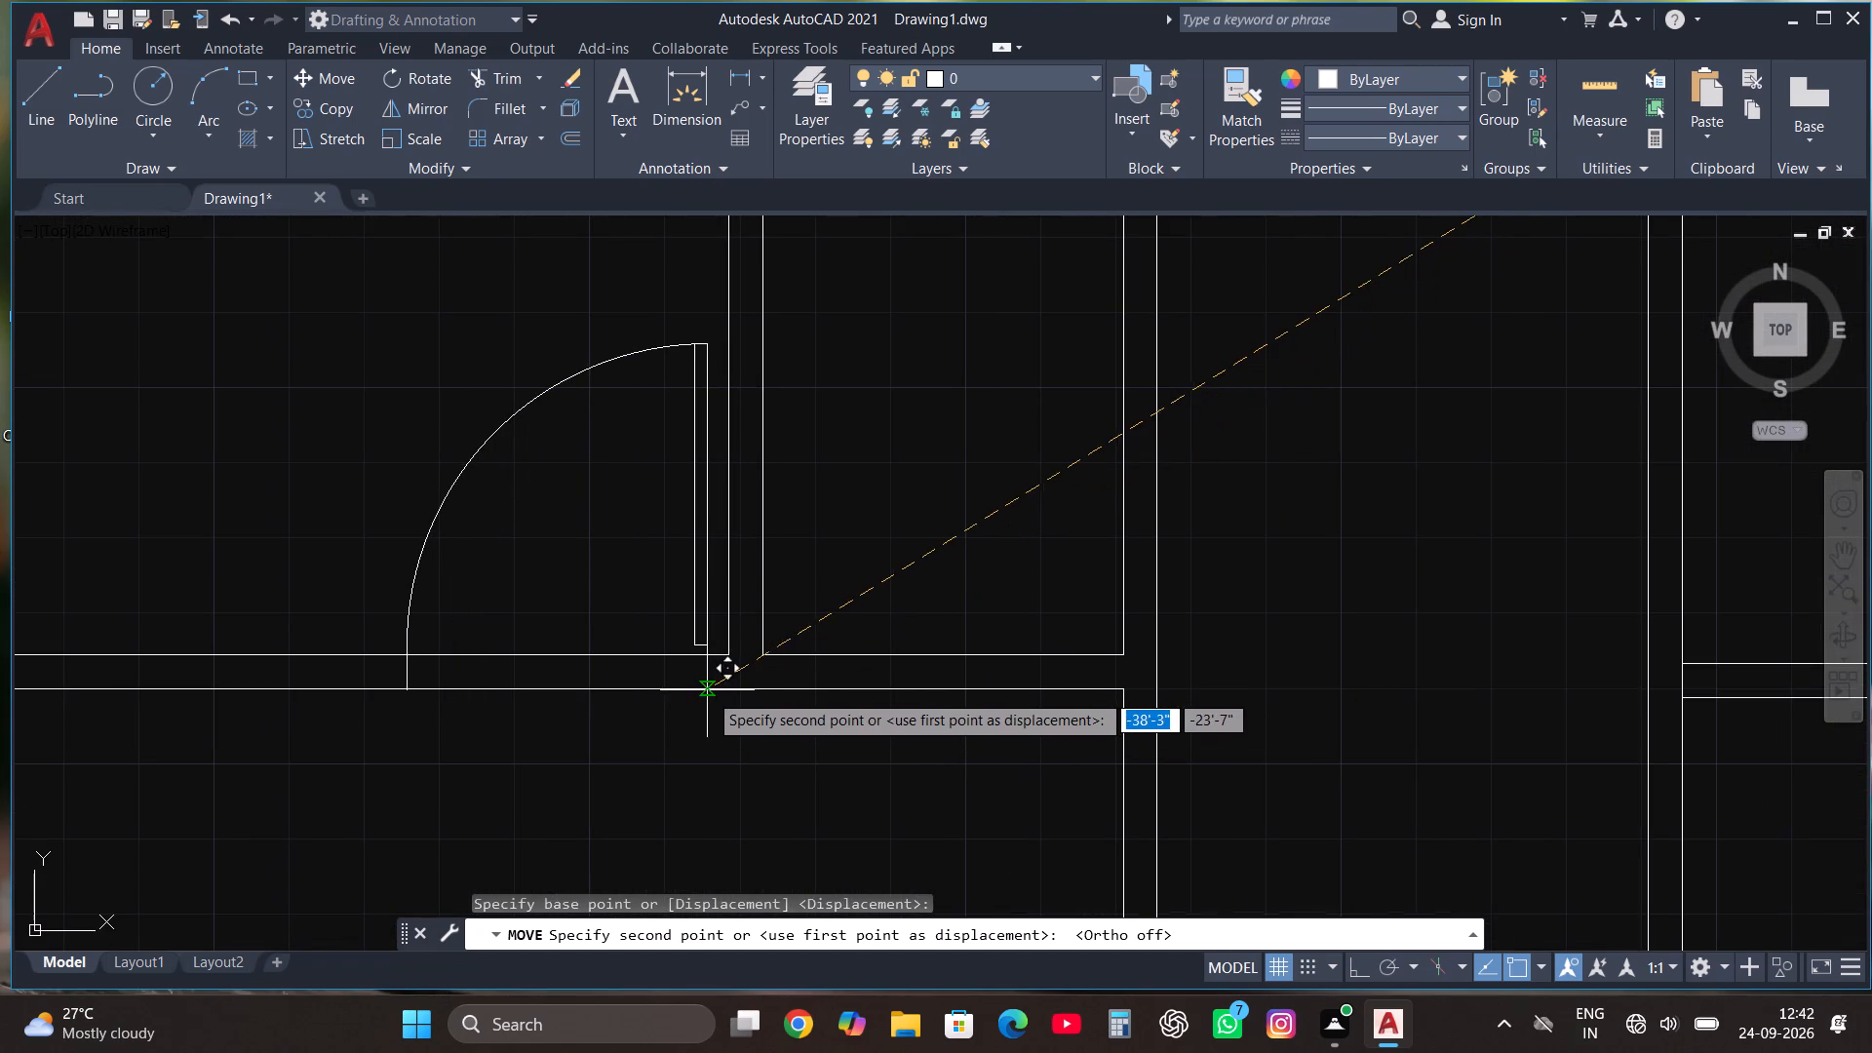
left_click(707, 690)
Copy the upper-left vertical-leaf door onto the bottom wall of the adjacent small top room, hinged just right of the partition.
scroll(849, 586, "down", 3)
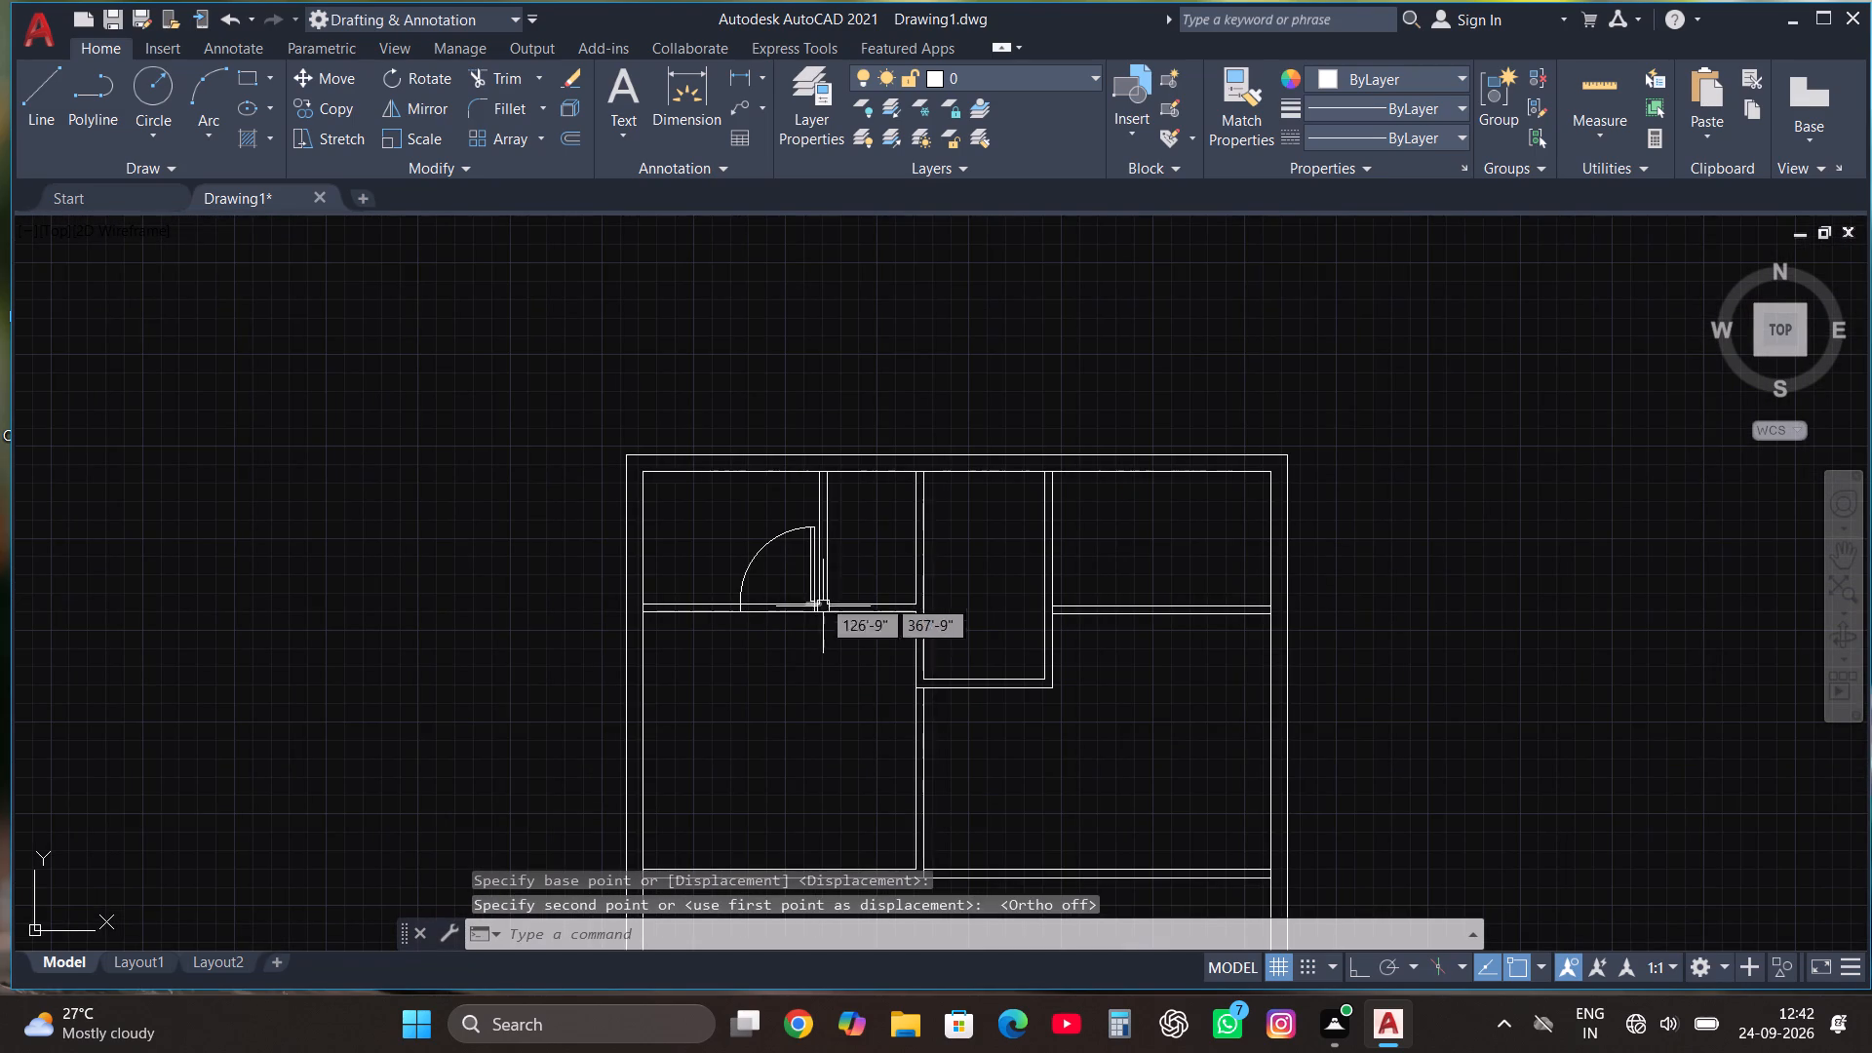
scroll(803, 513, "down", 2)
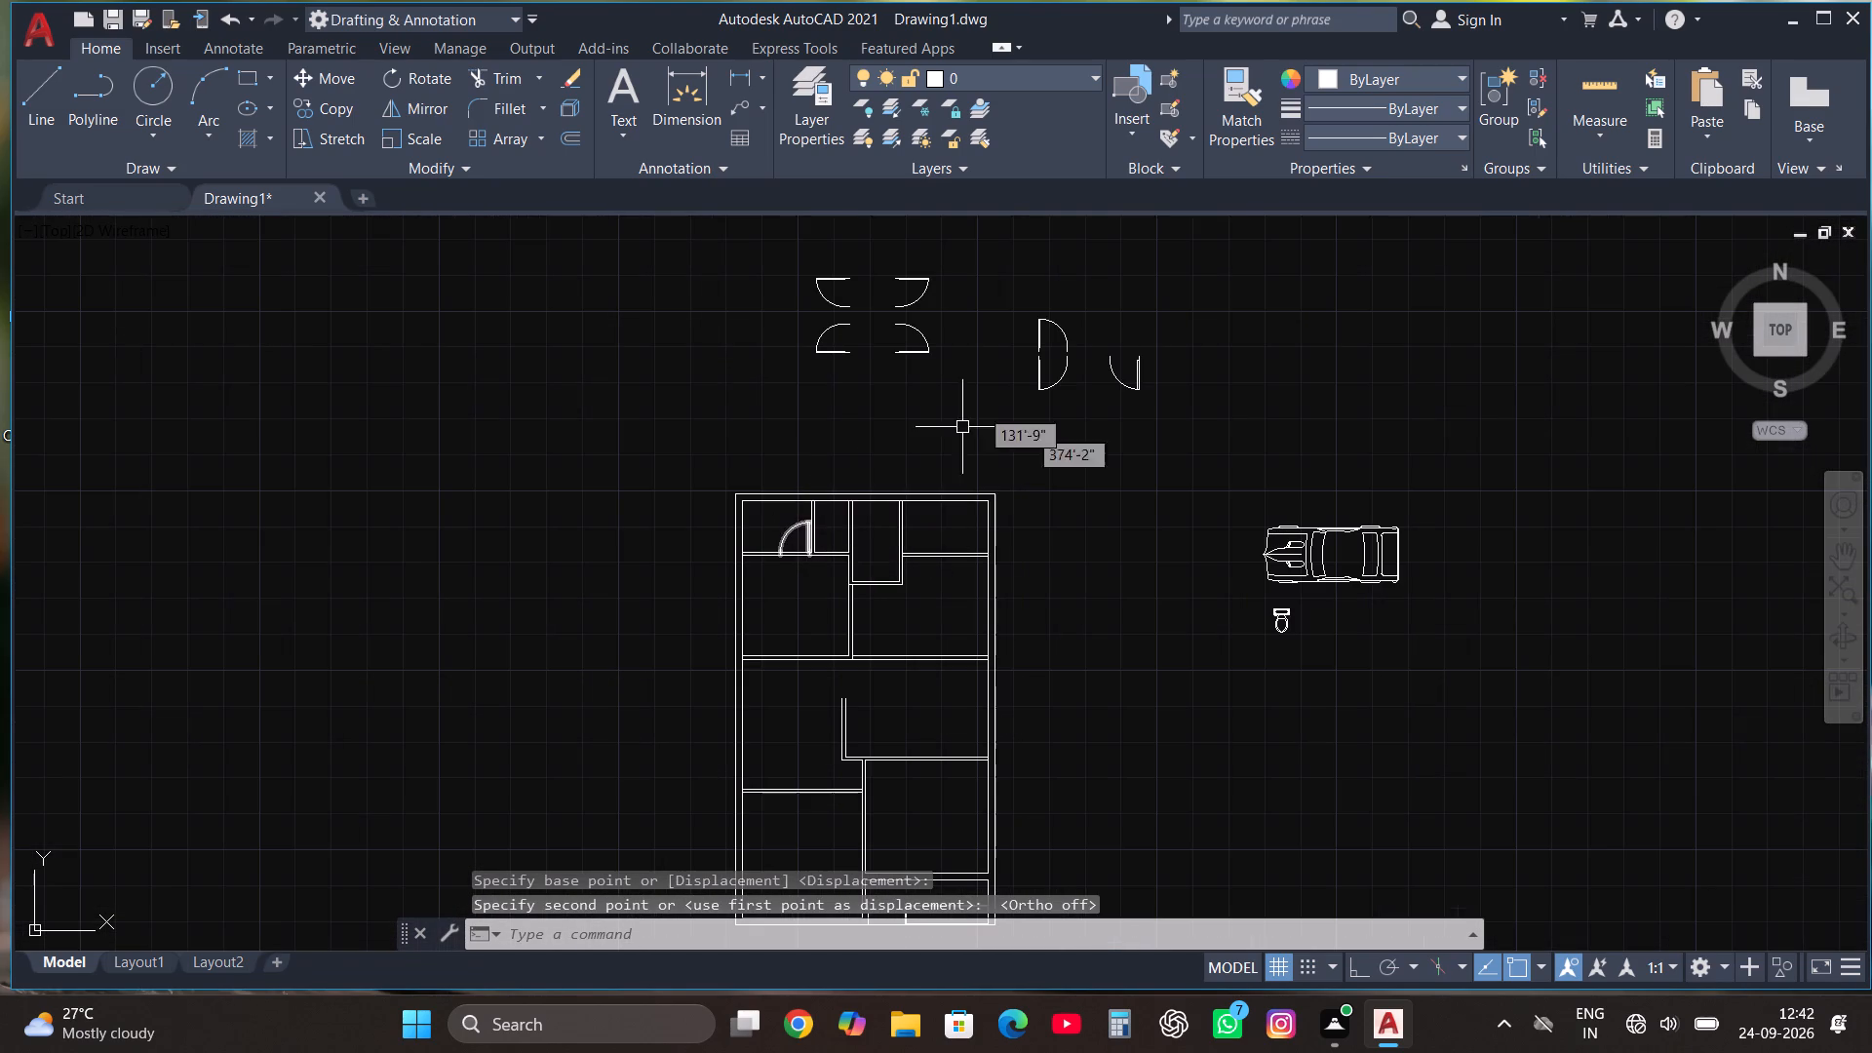
scroll(1066, 325, "up", 2)
left_click(1002, 342)
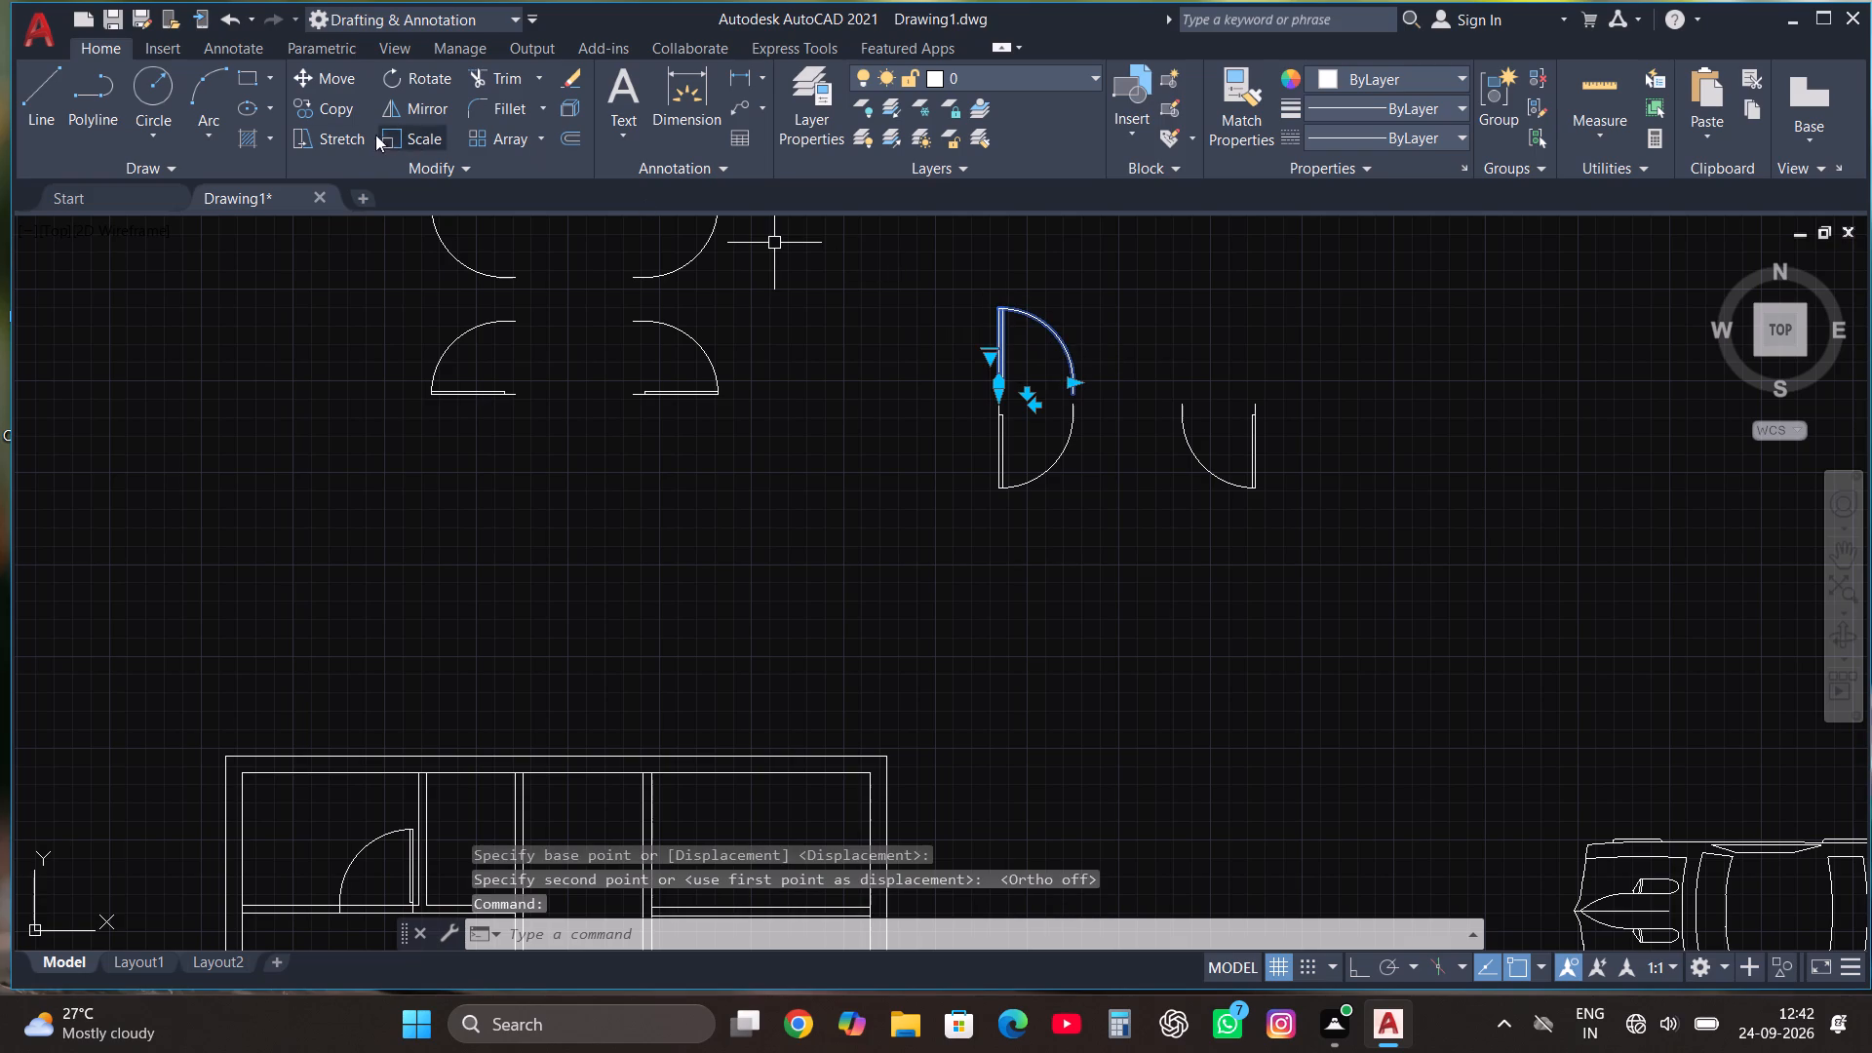
left_click(324, 112)
scroll(955, 379, "up", 2)
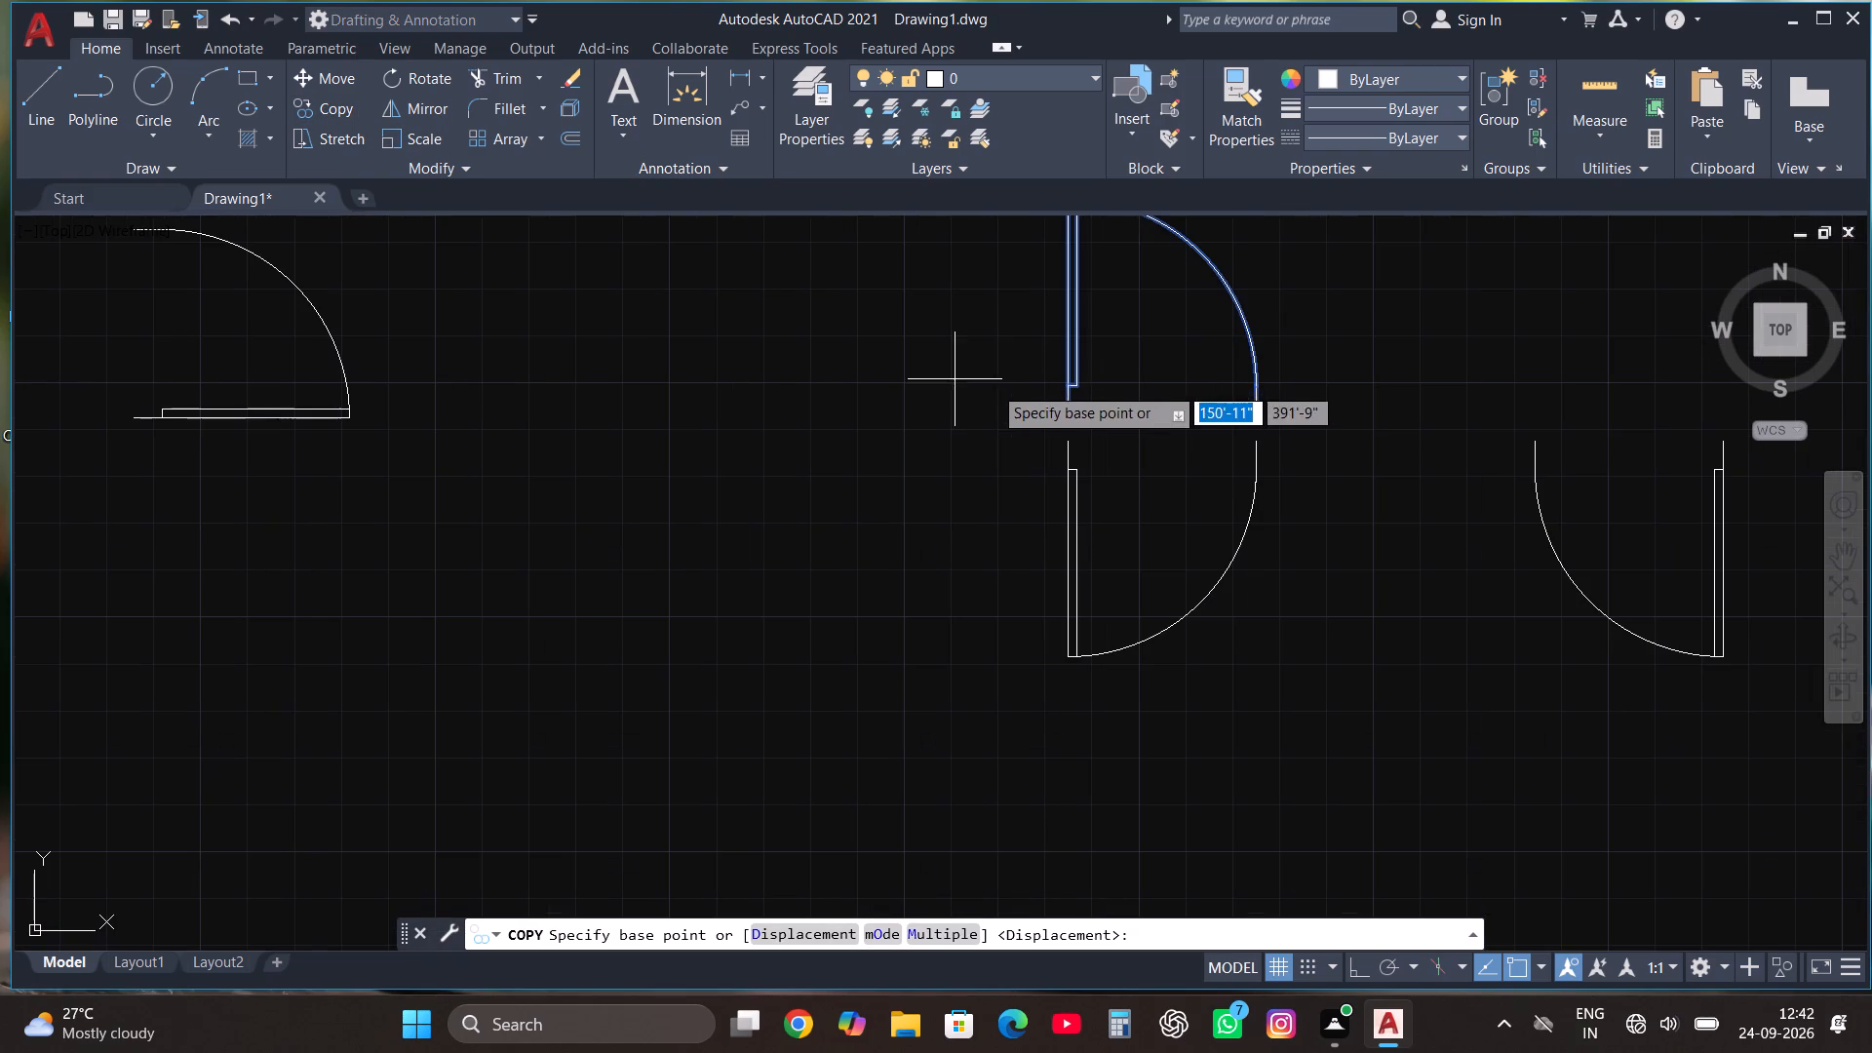
left_click(1072, 411)
scroll(897, 455, "down", 4)
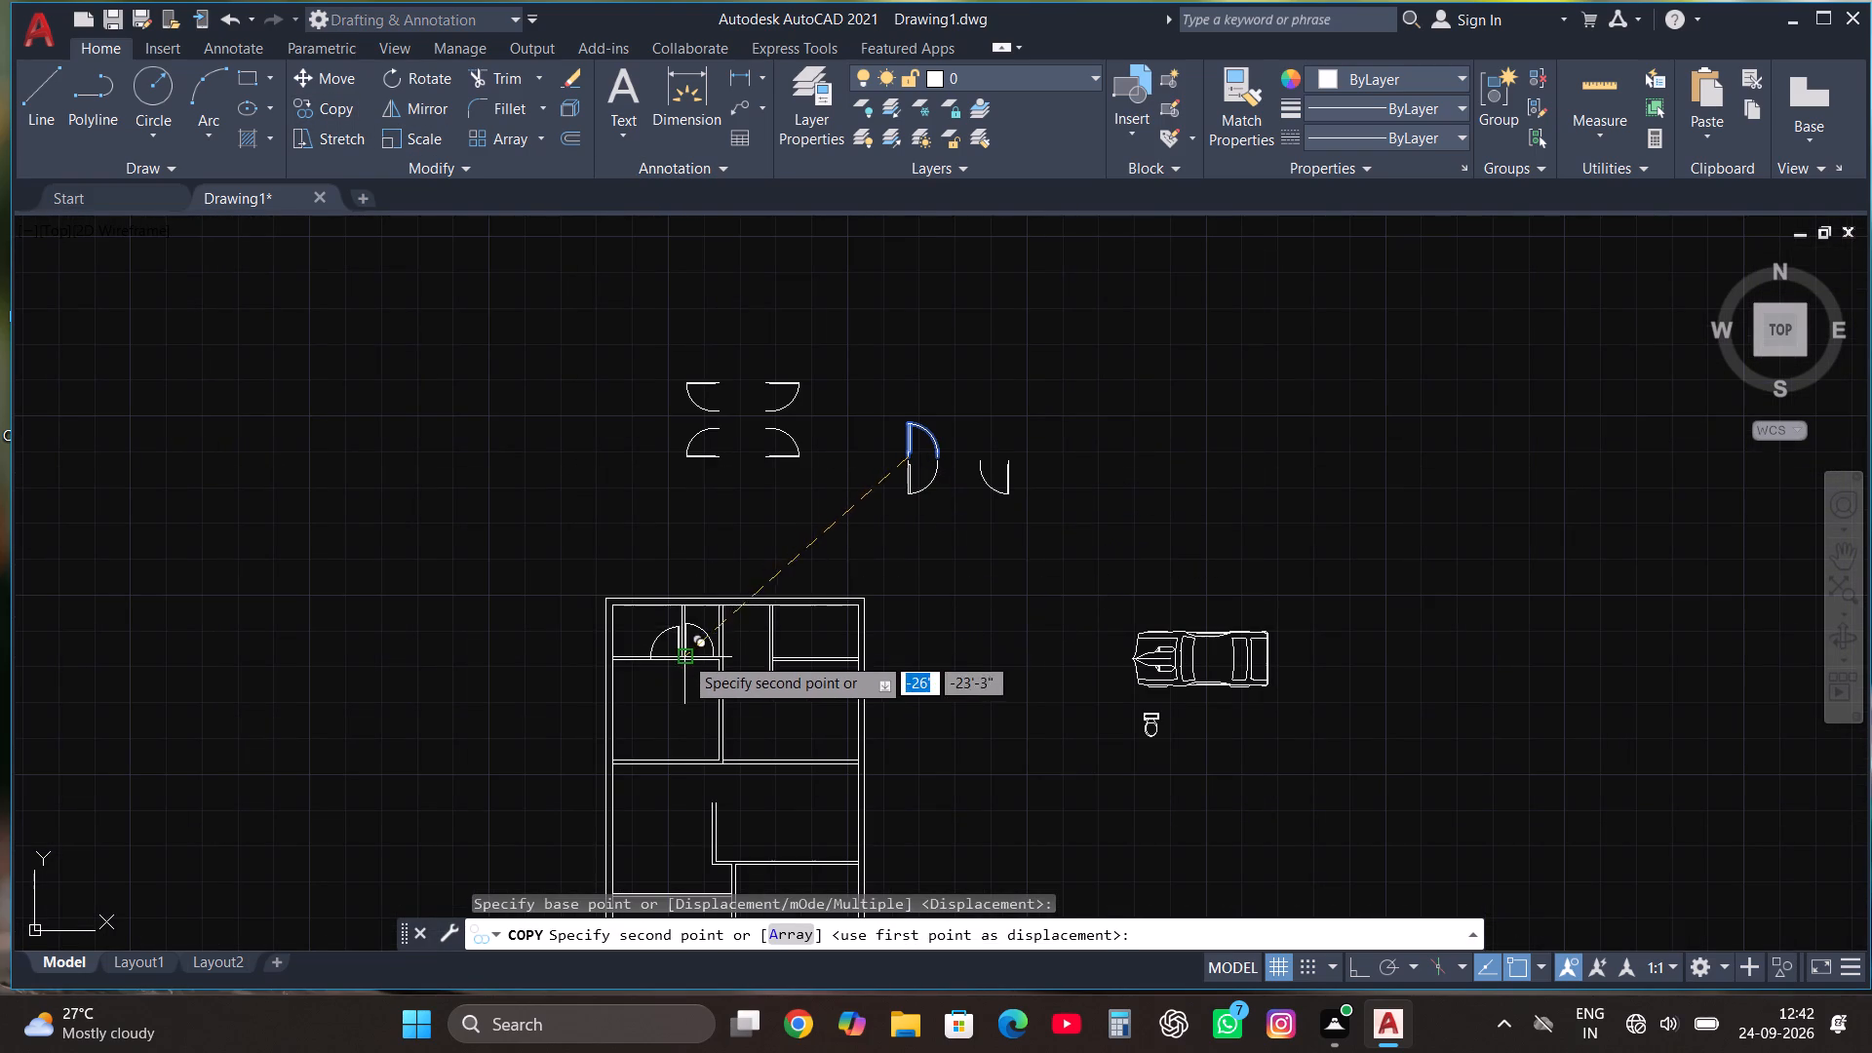
scroll(683, 655, "up", 6)
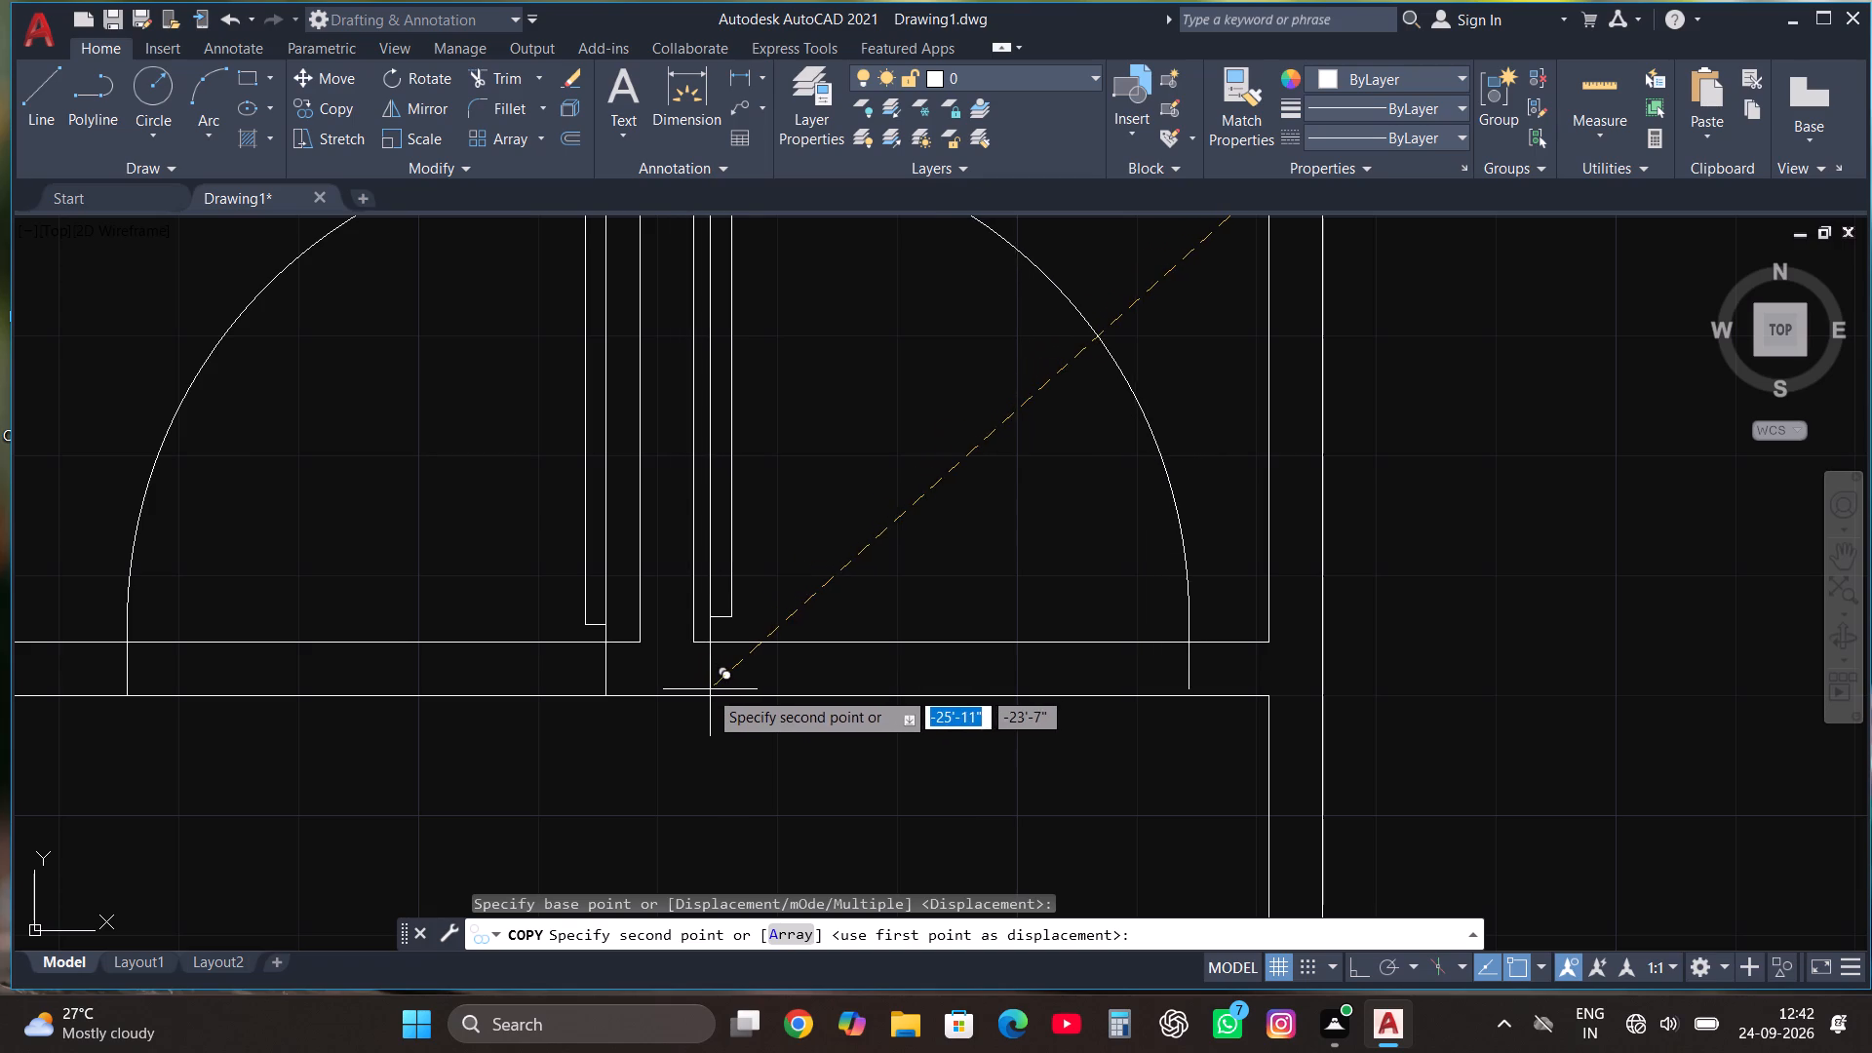
left_click(703, 696)
Scale down the door in the plan's top-left room about its hinge-side corner on the bottom wall's lower line.
scroll(410, 716, "down", 3)
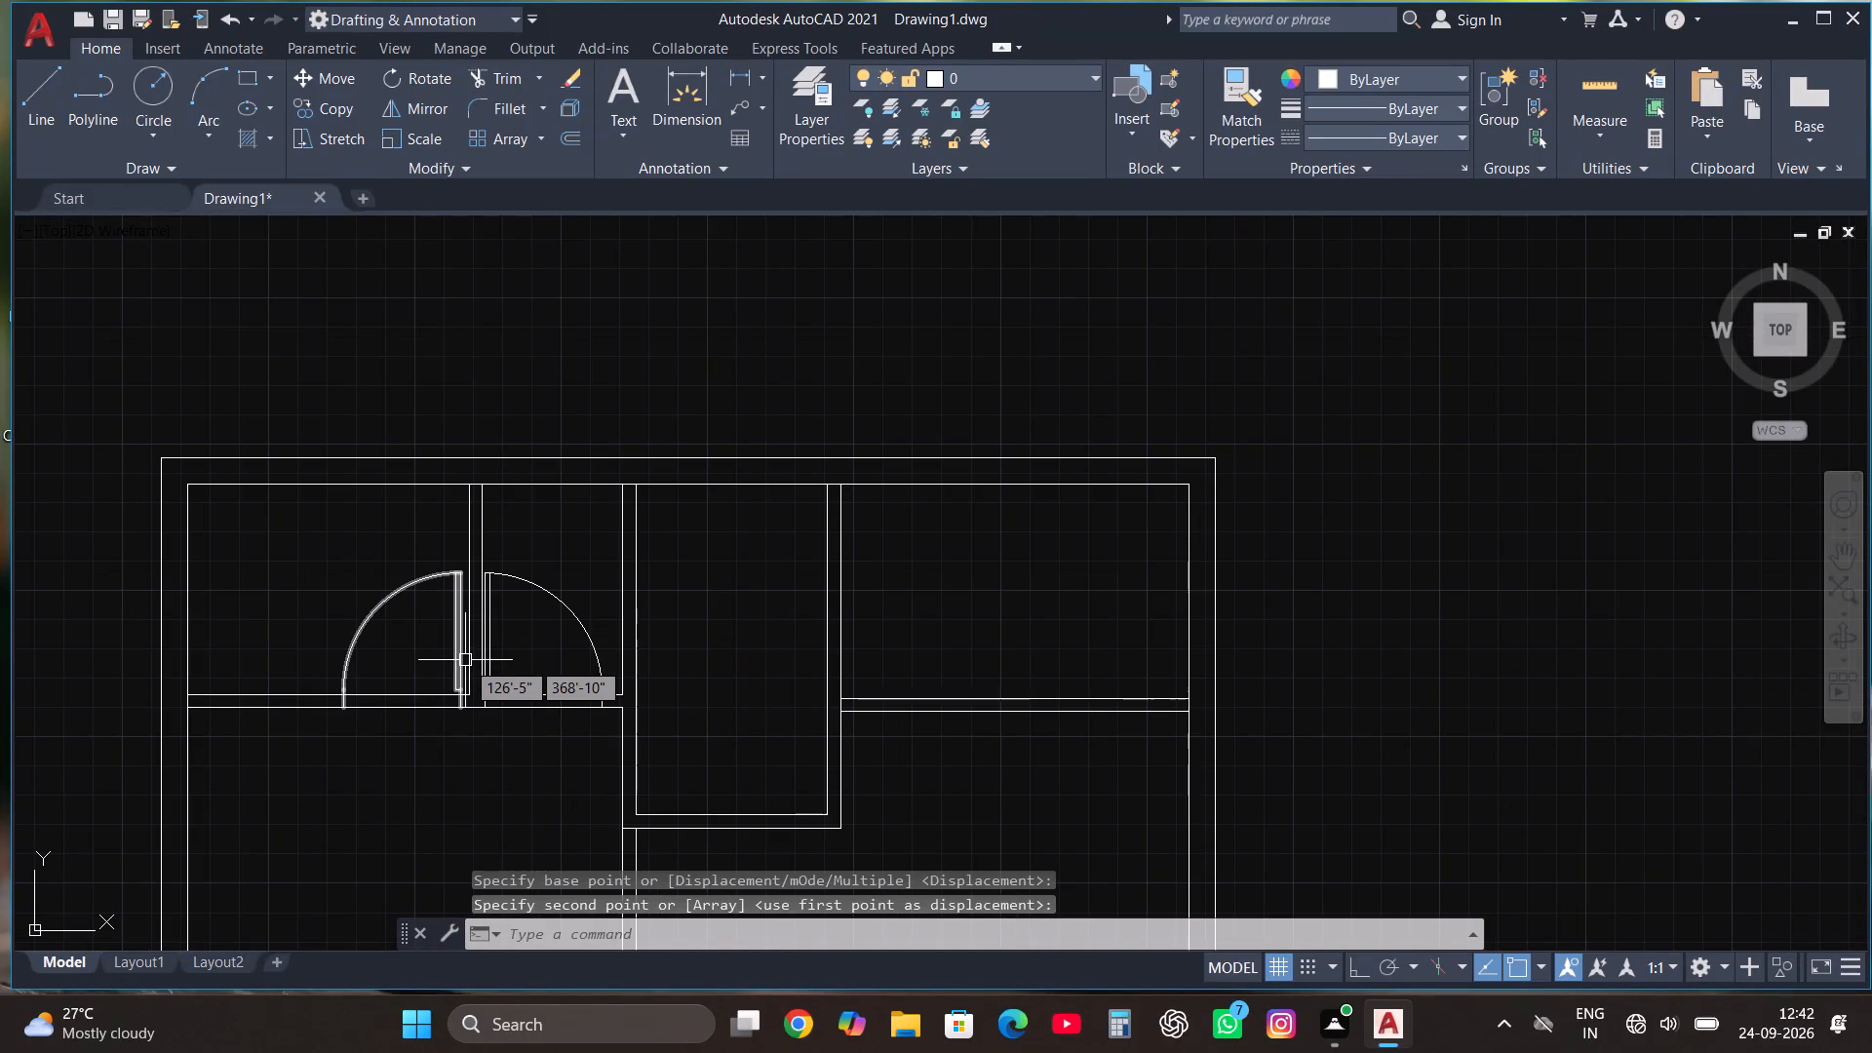
scroll(938, 526, "down", 1)
scroll(599, 627, "up", 1)
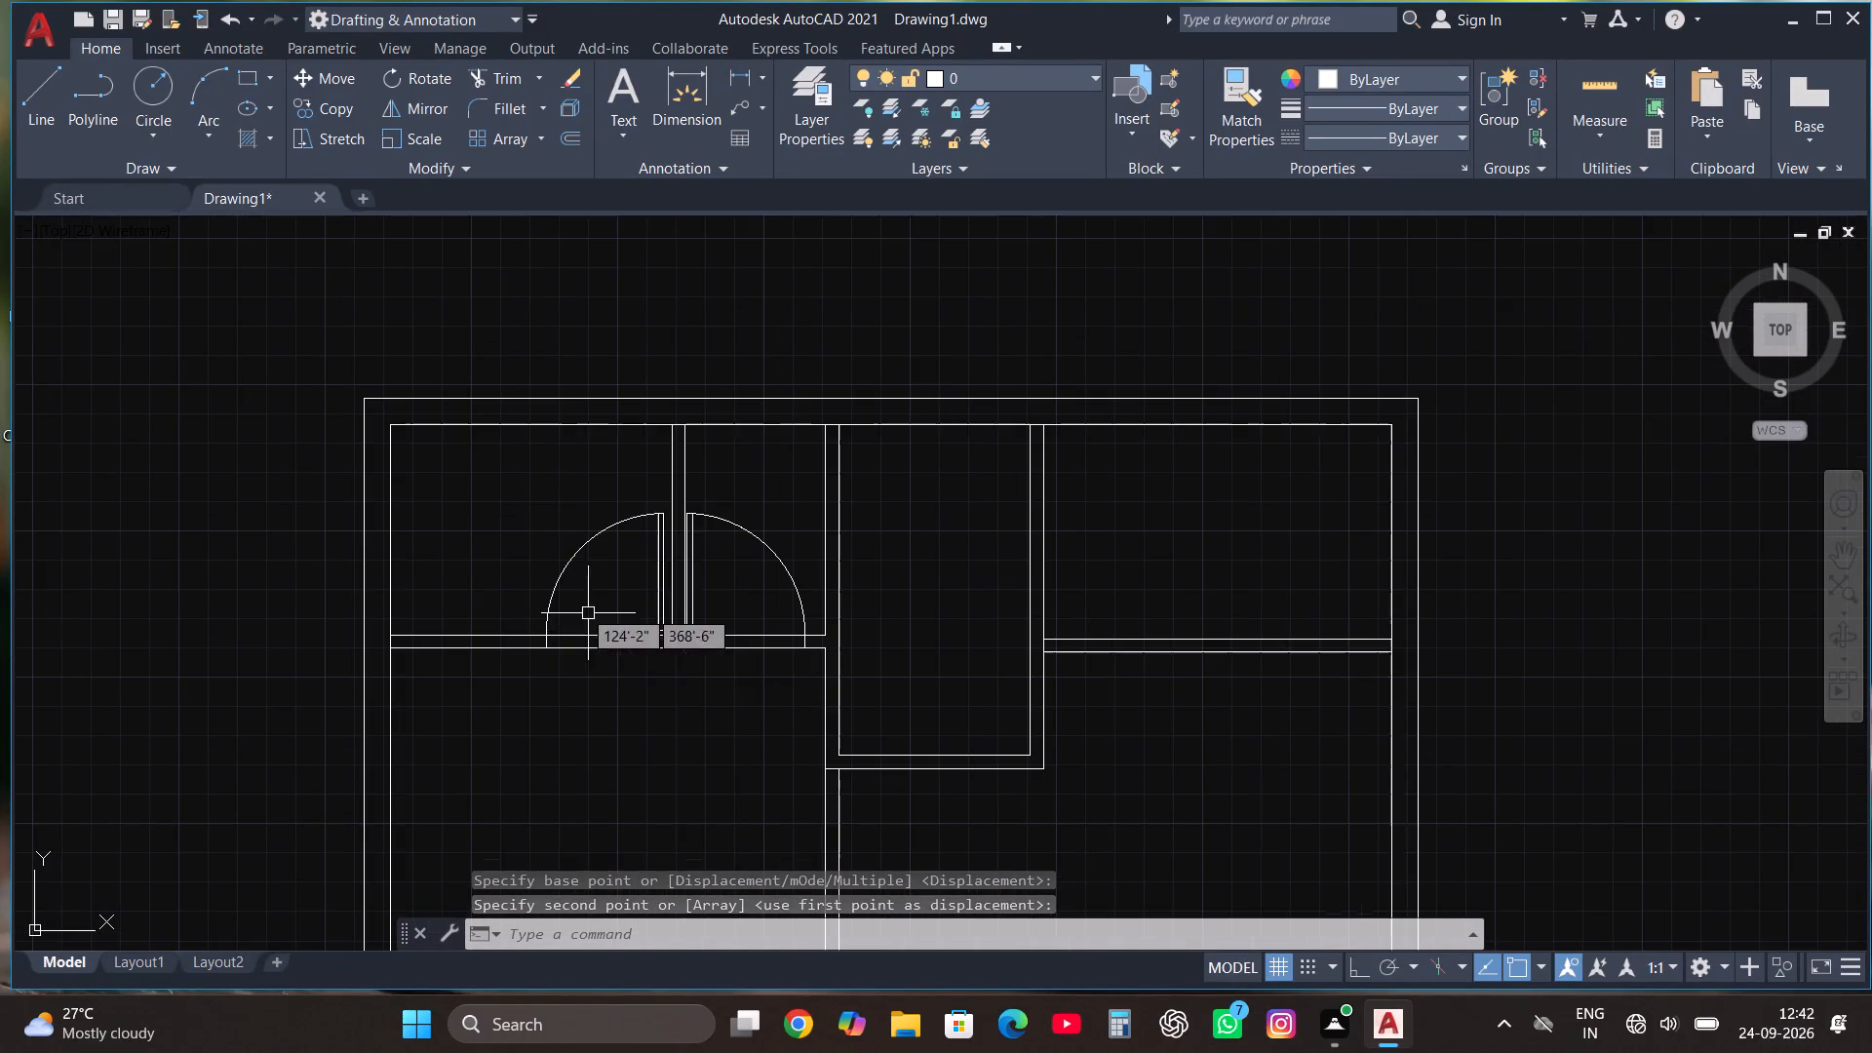
left_click(564, 566)
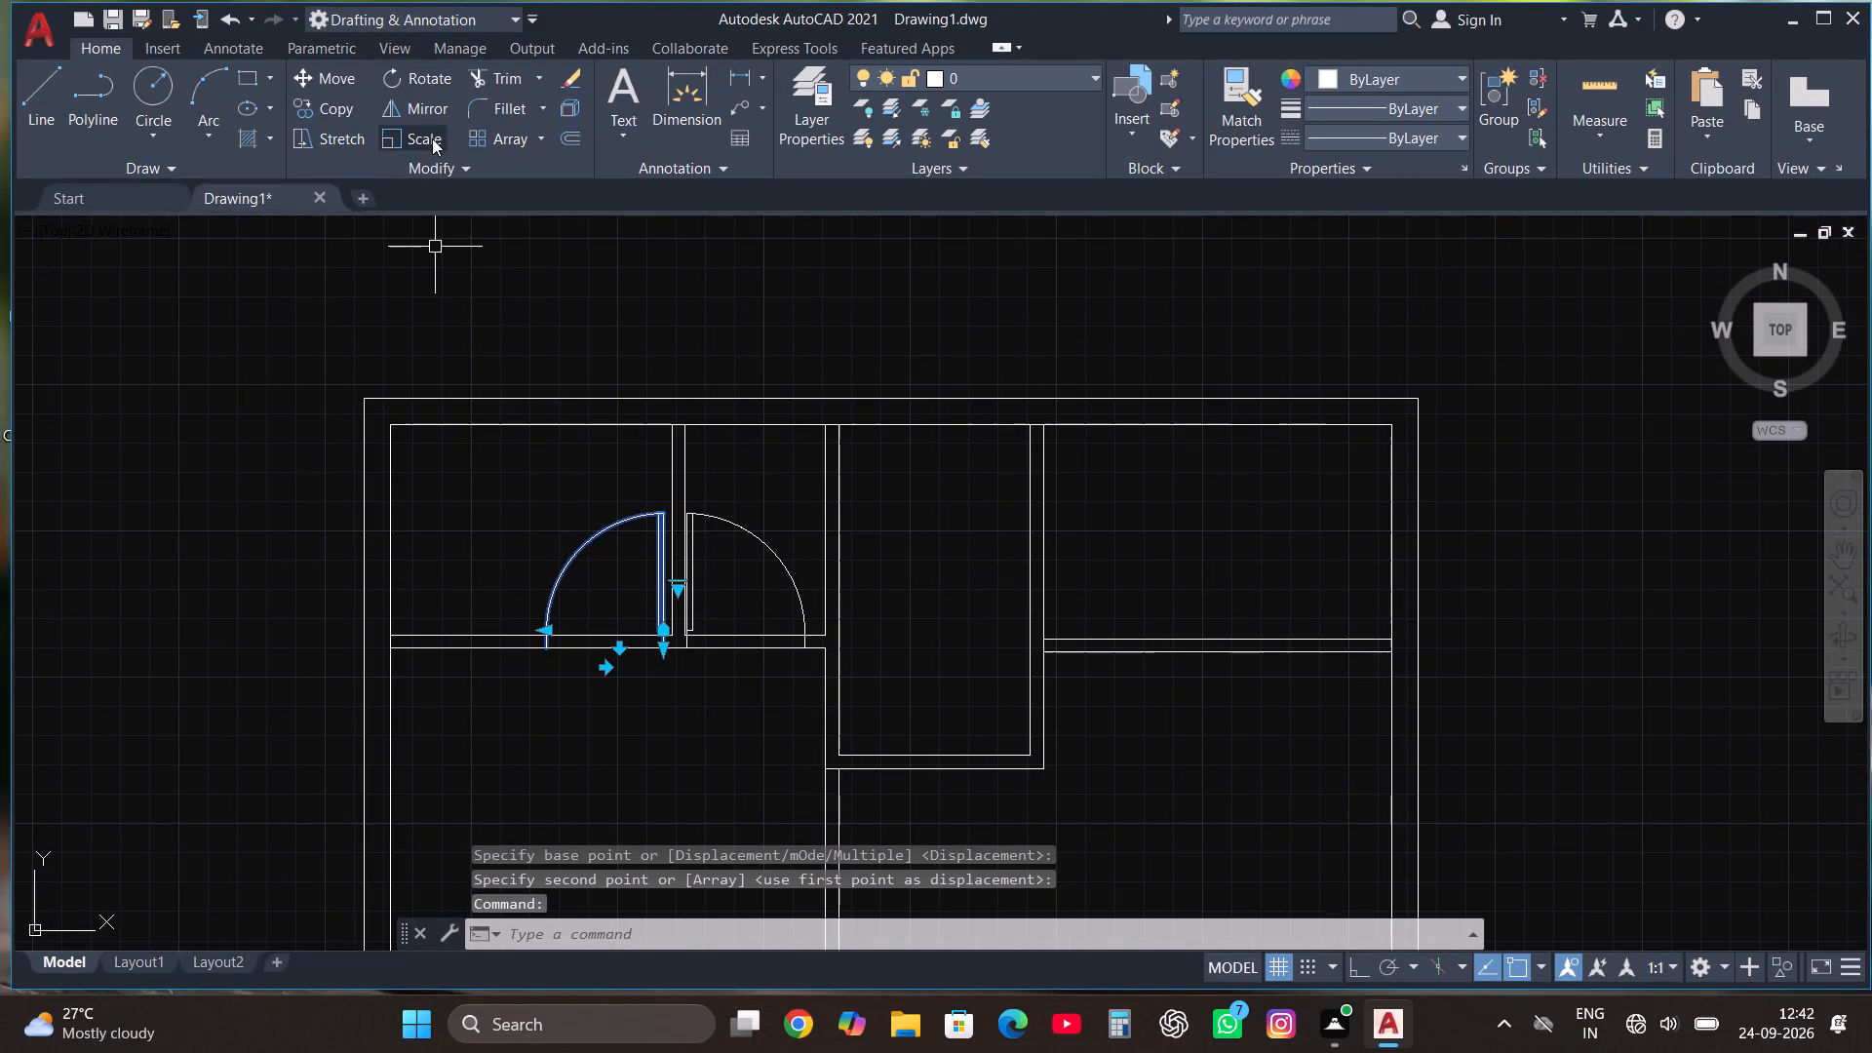
left_click(431, 137)
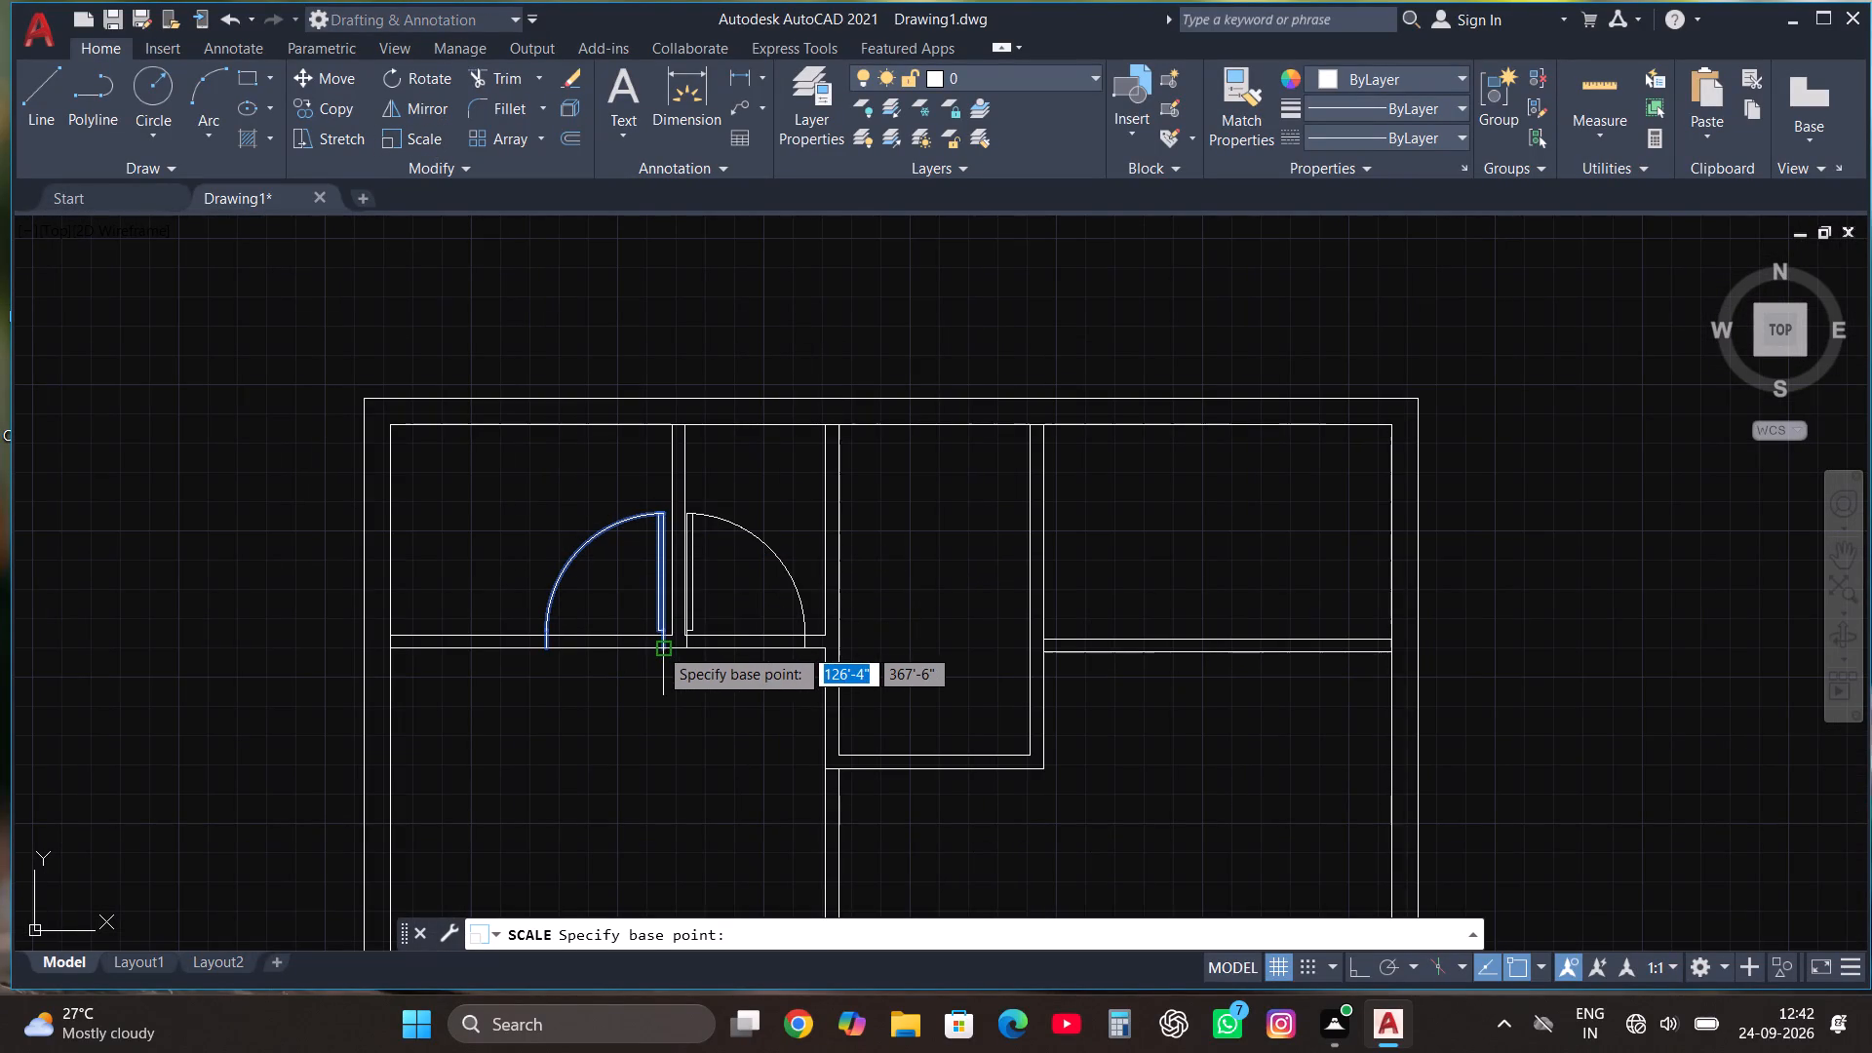
left_click(659, 646)
left_click(629, 608)
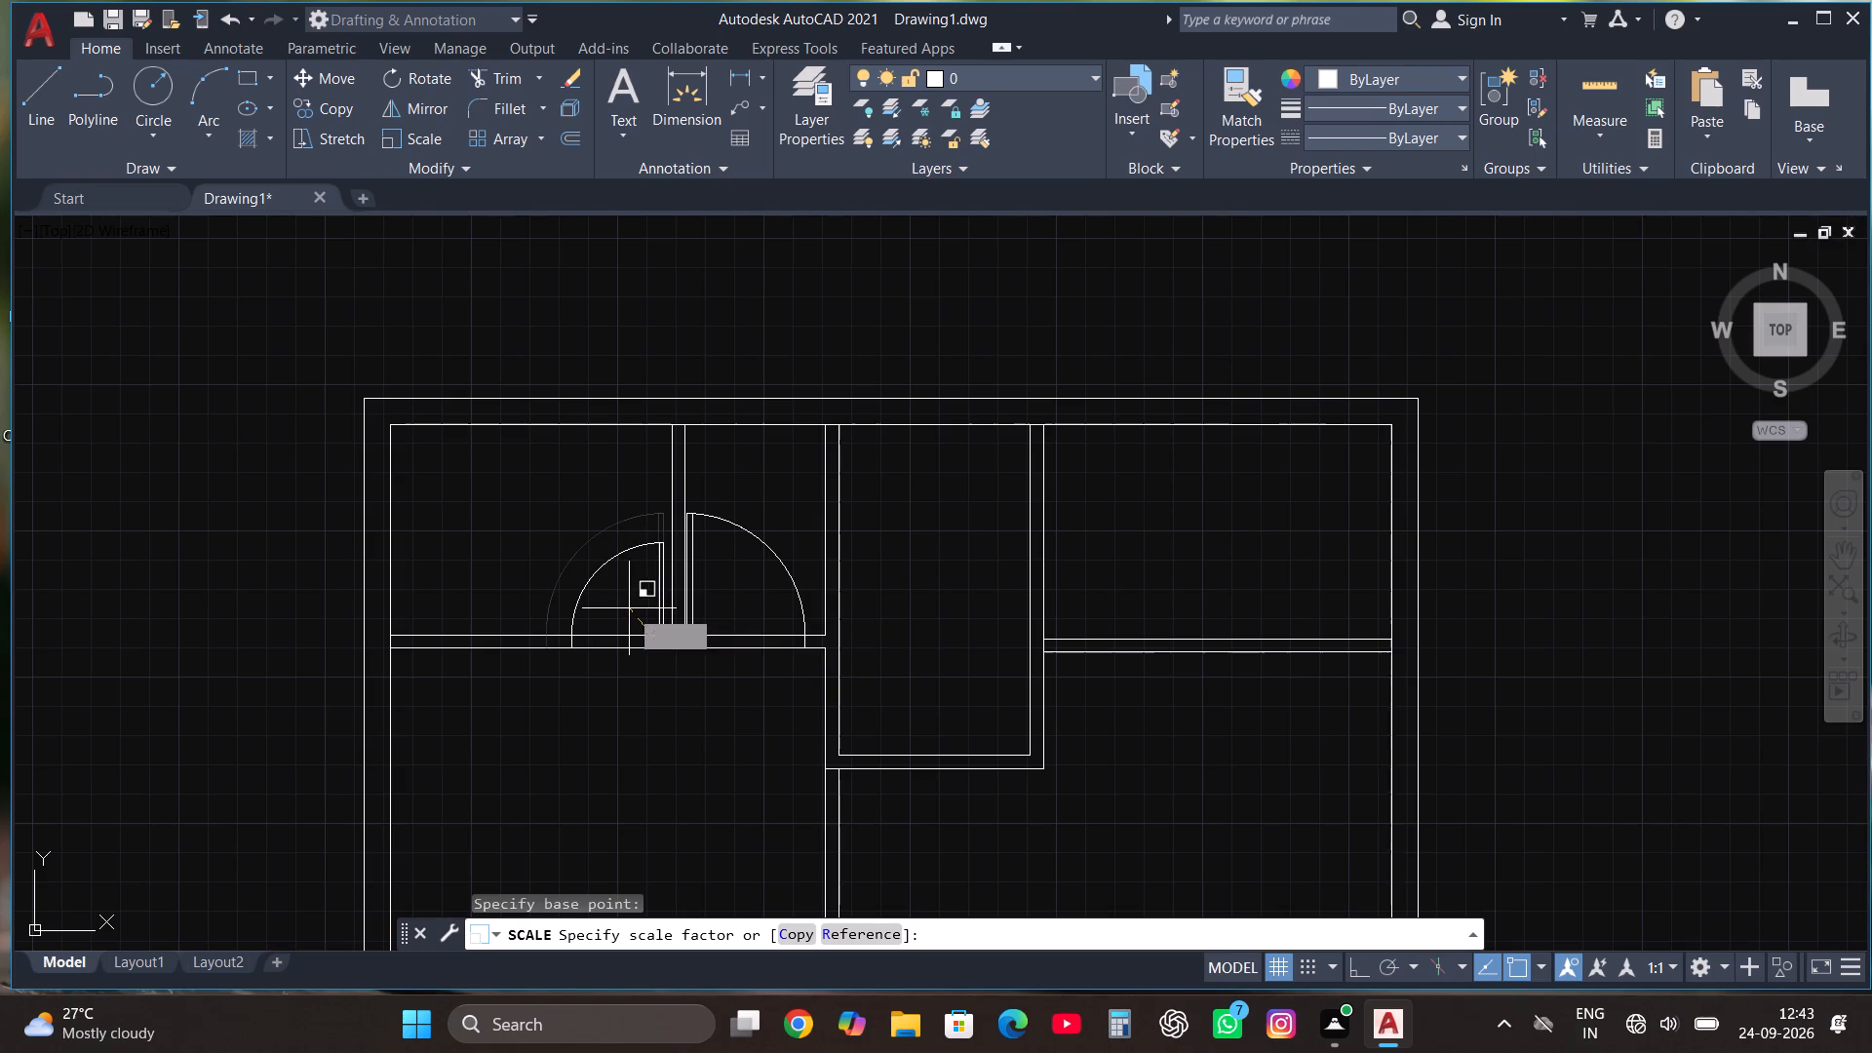
Delete the unscaled door in the small top room just right of the partition.
left_click(743, 524)
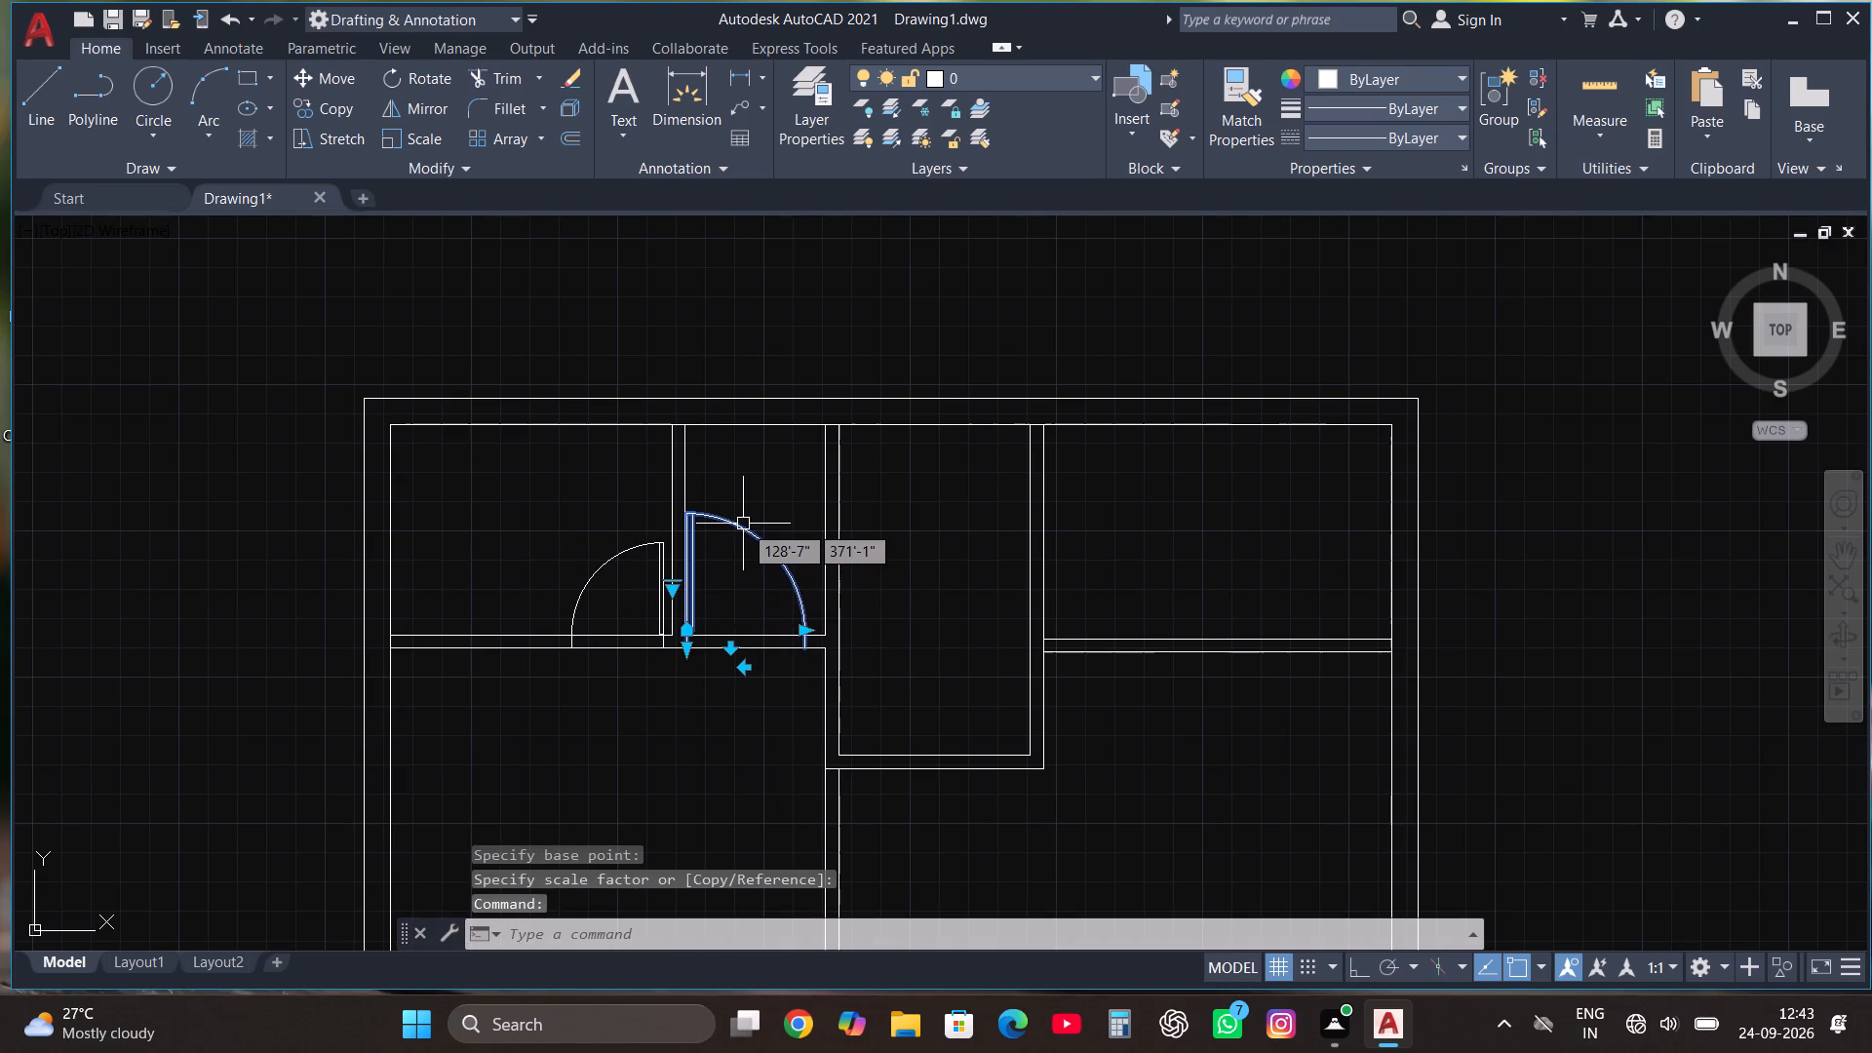
key("Delete")
Mirror the scaled door across a vertical line at the partition's right face, with Ortho on, keeping the original.
left_click(609, 565)
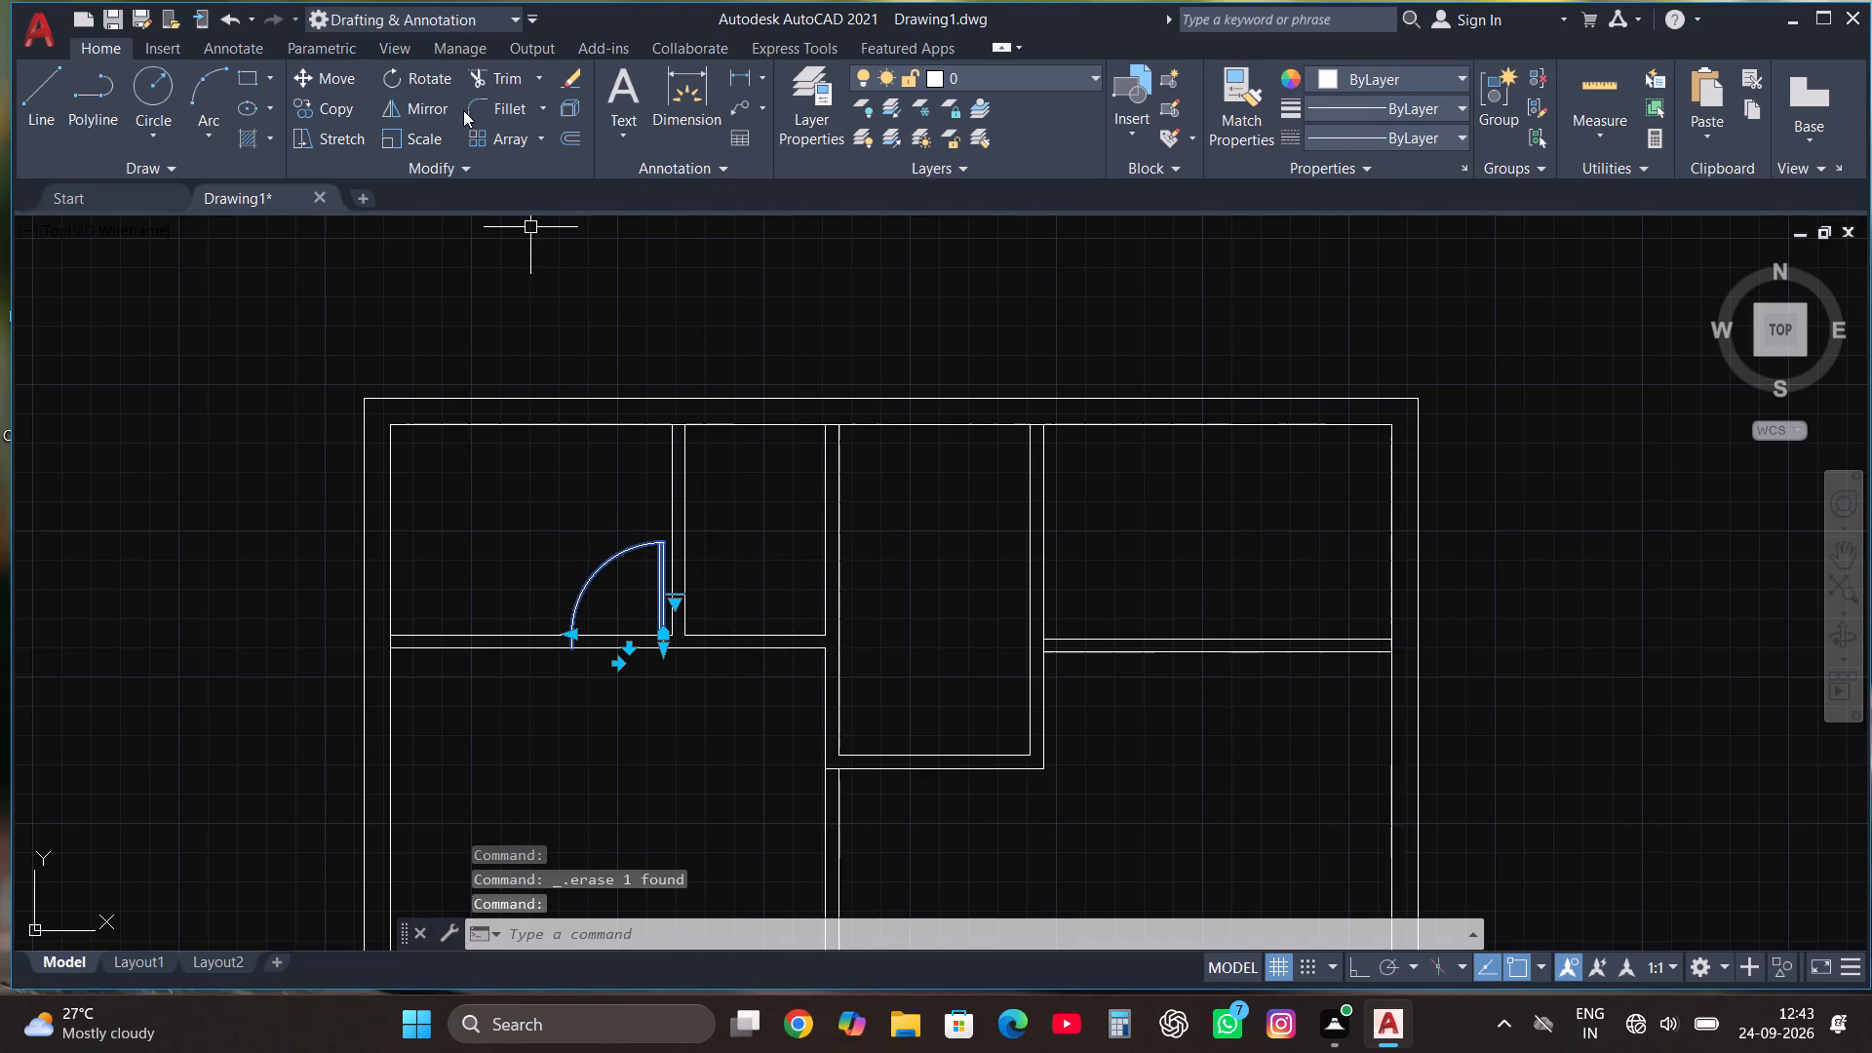
left_click(421, 105)
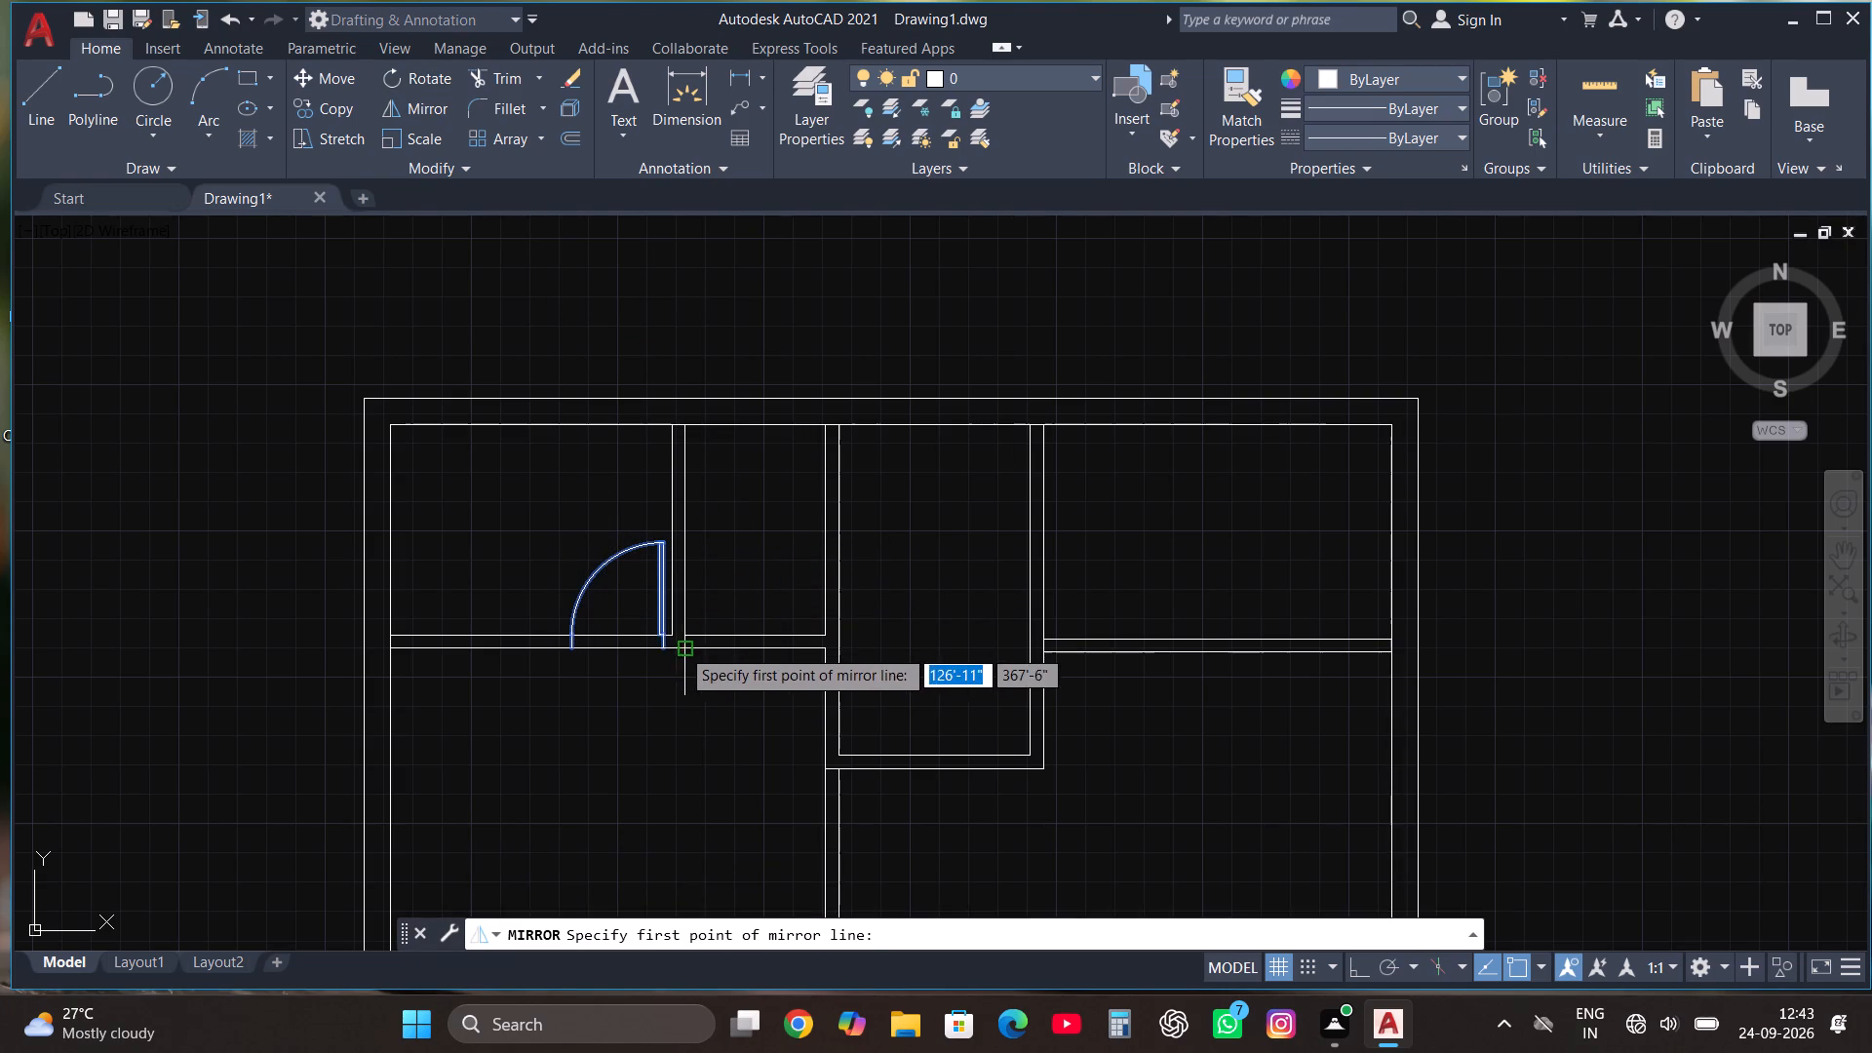
left_click(681, 648)
key("F8")
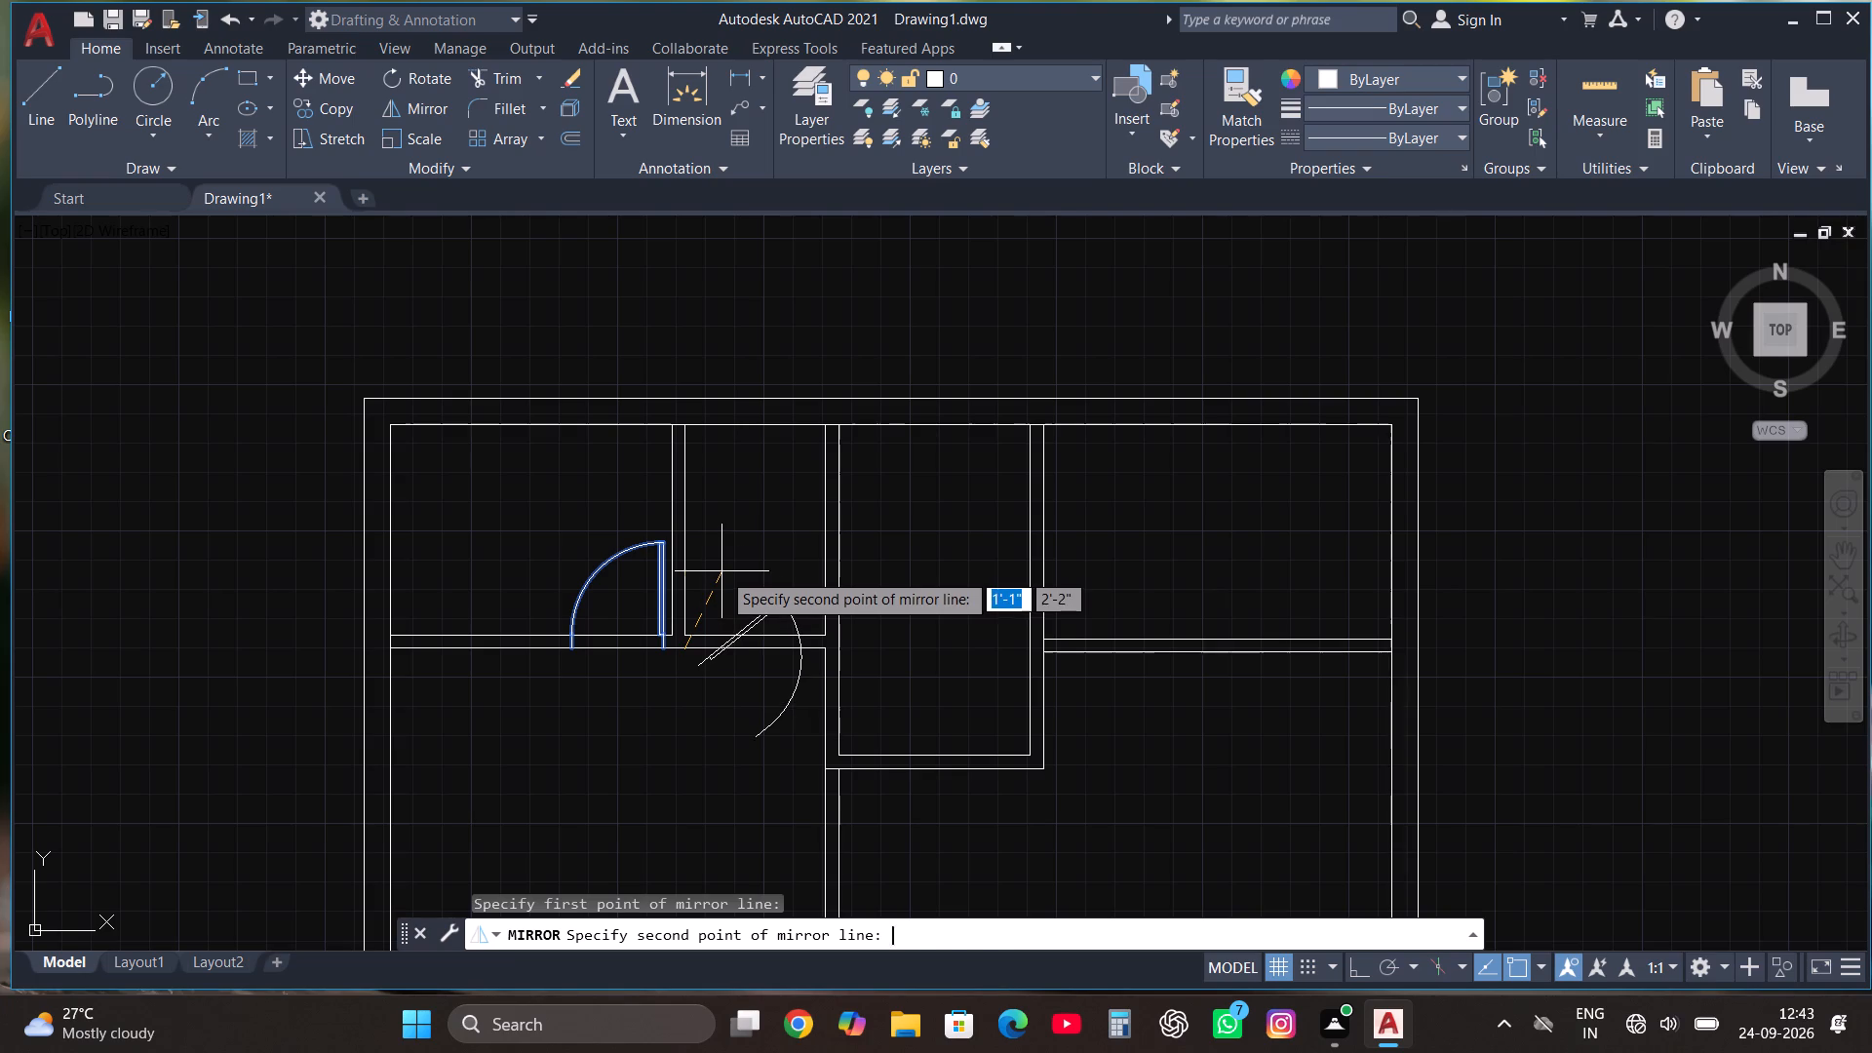
left_click(749, 499)
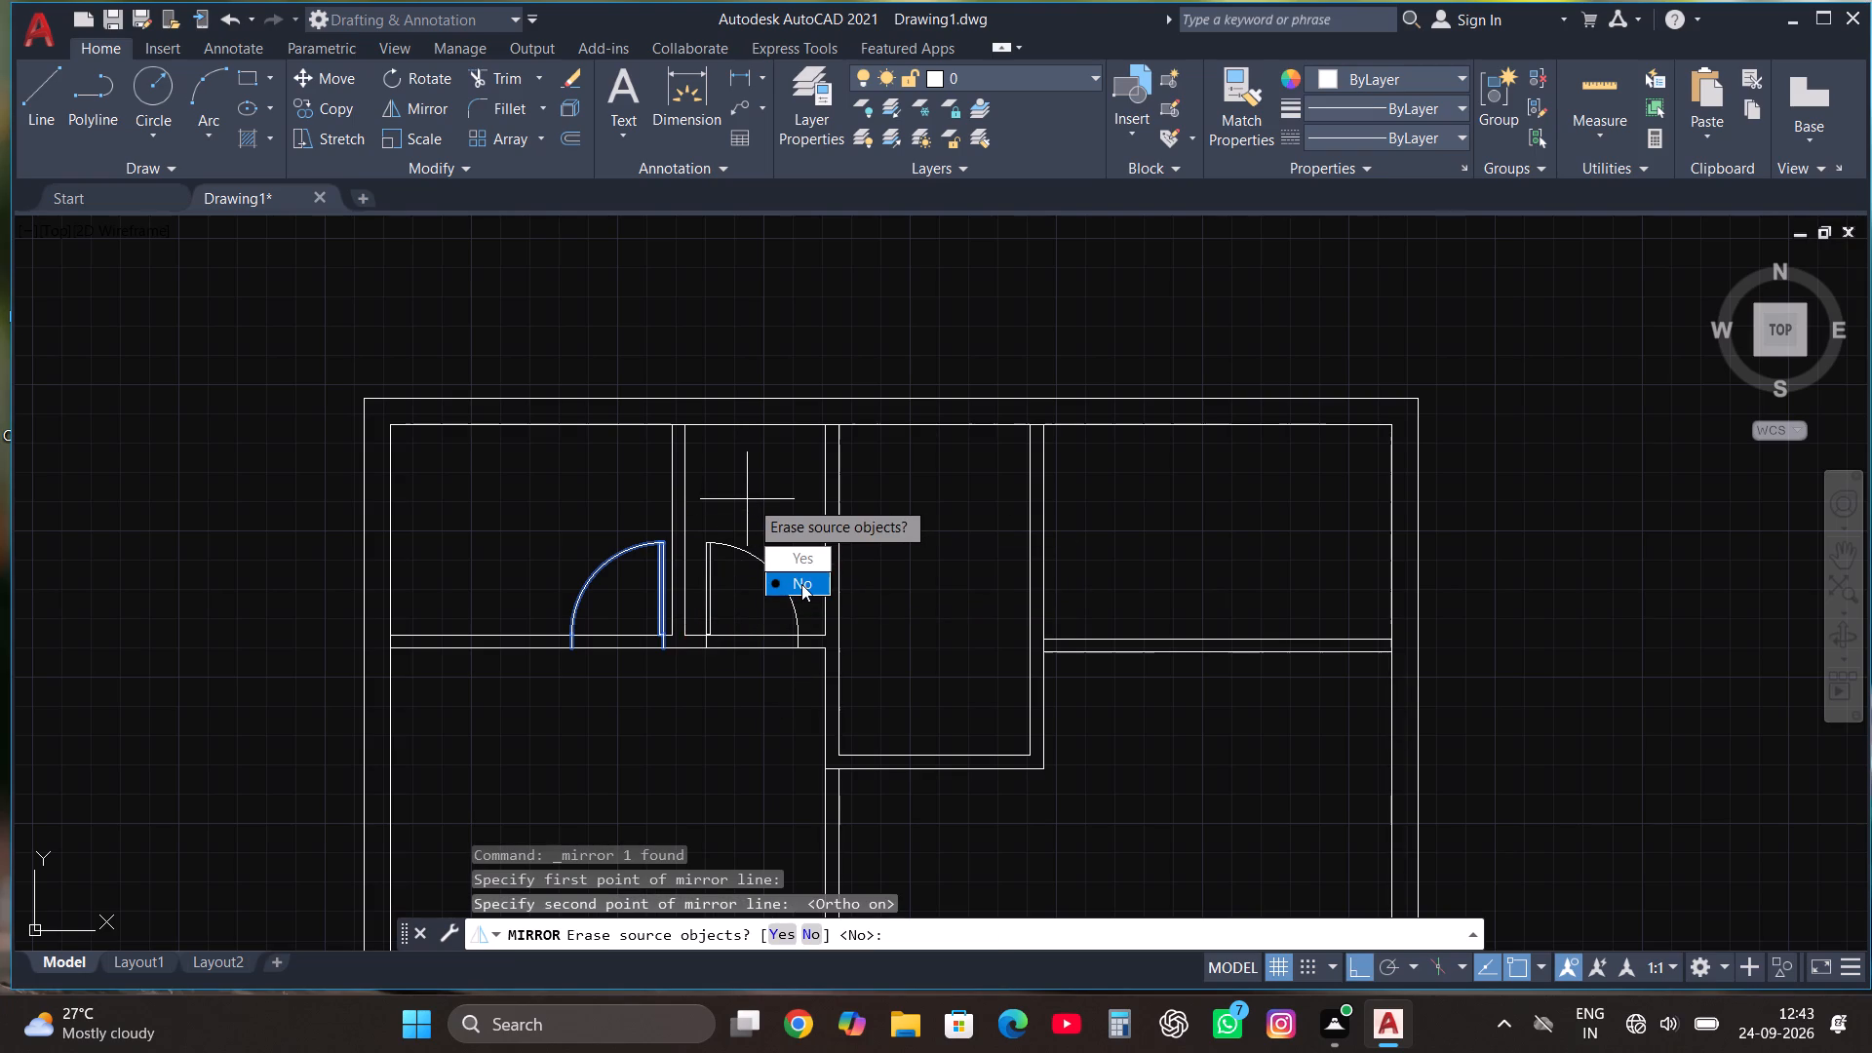
left_click(801, 584)
Move the mirrored door horizontally left along the bottom wall, closer to the partition's right face.
scroll(705, 630, "up", 2)
left_click(708, 625)
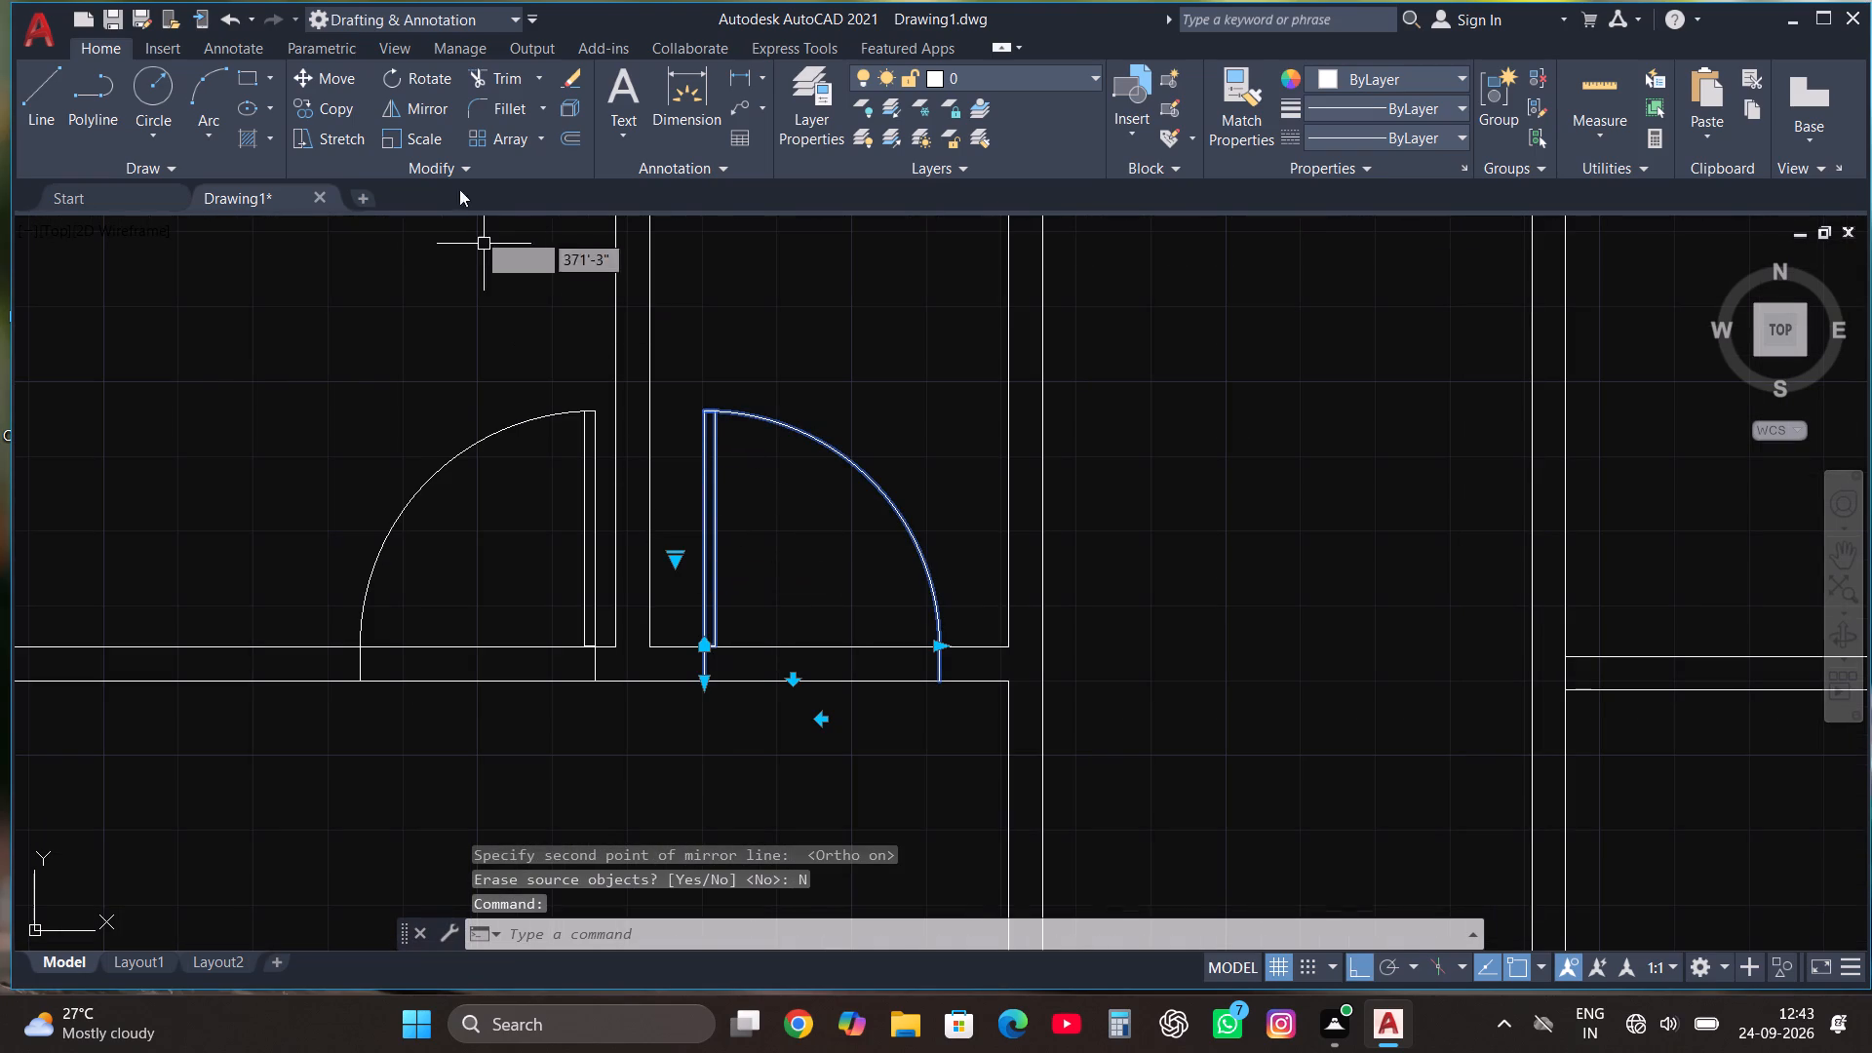
left_click(345, 81)
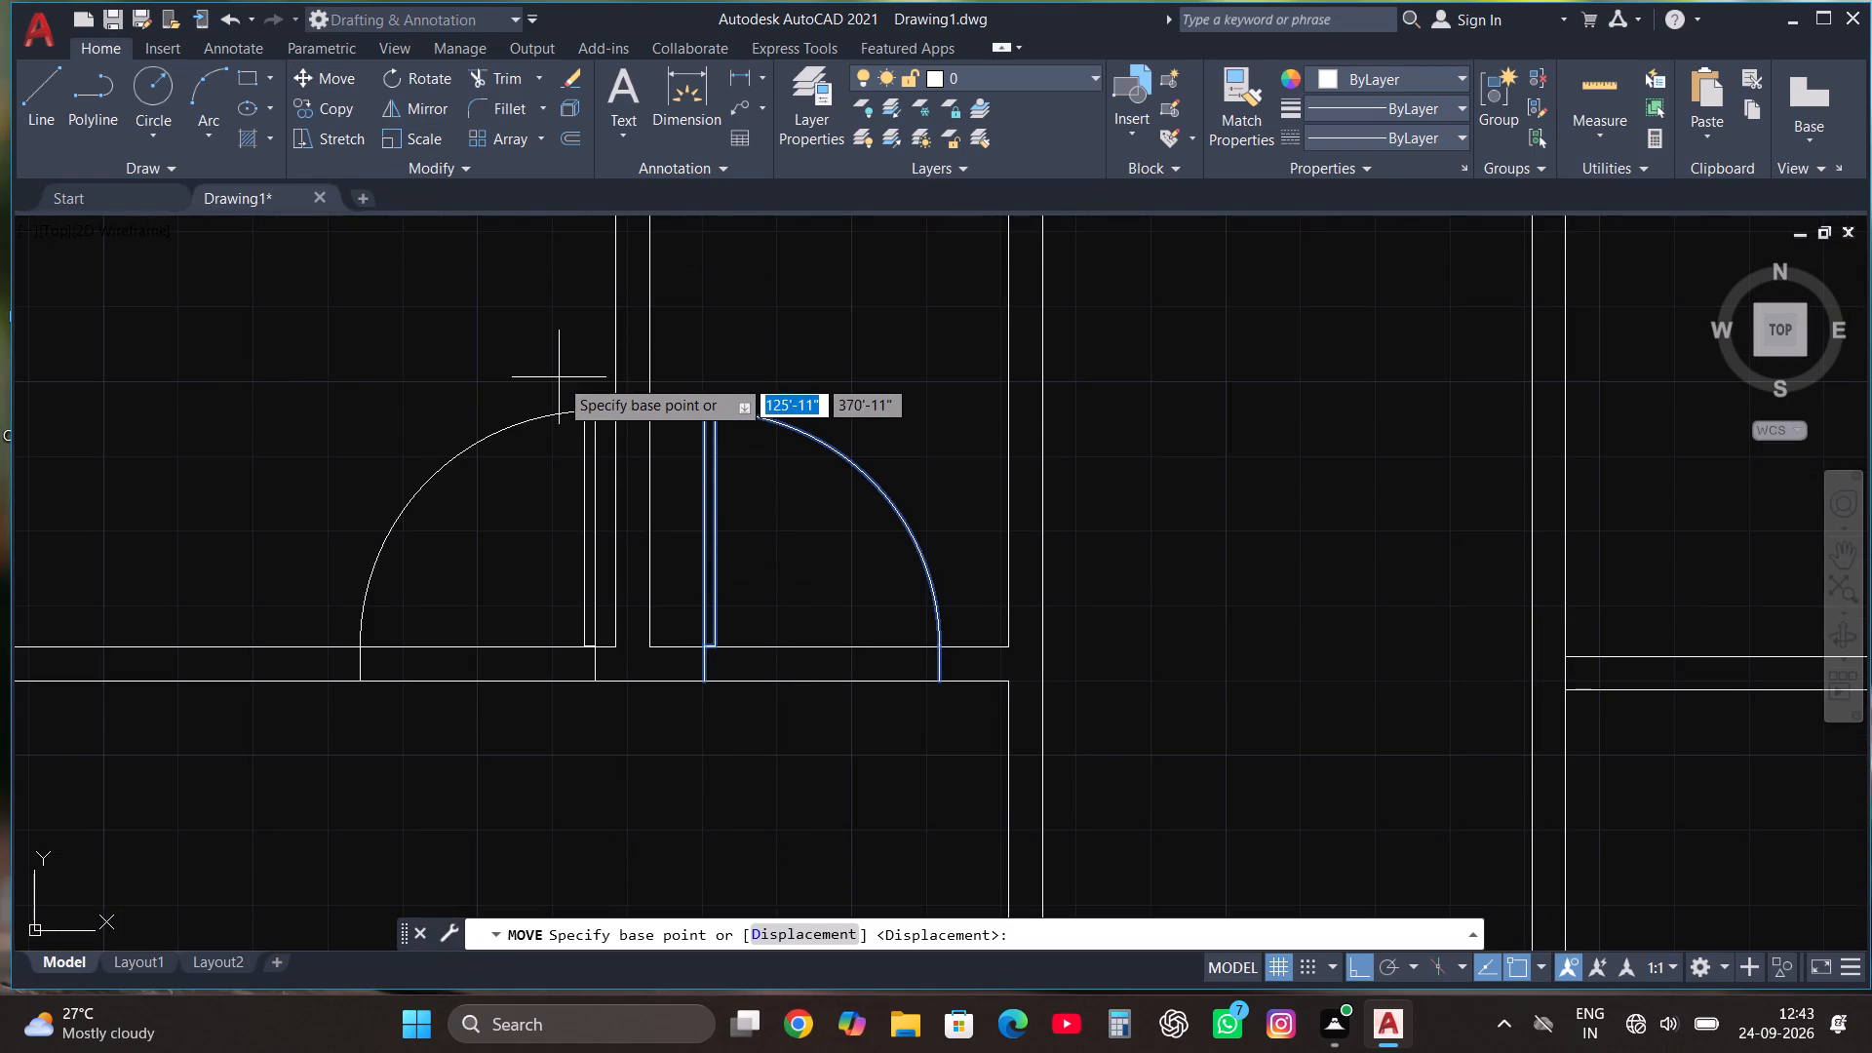
left_click(702, 678)
left_click(672, 678)
Move the lower-right horizontal-leaf door, with Ortho off, onto the top-right room's left wall, just above its bottom wall.
scroll(697, 399, "down", 2)
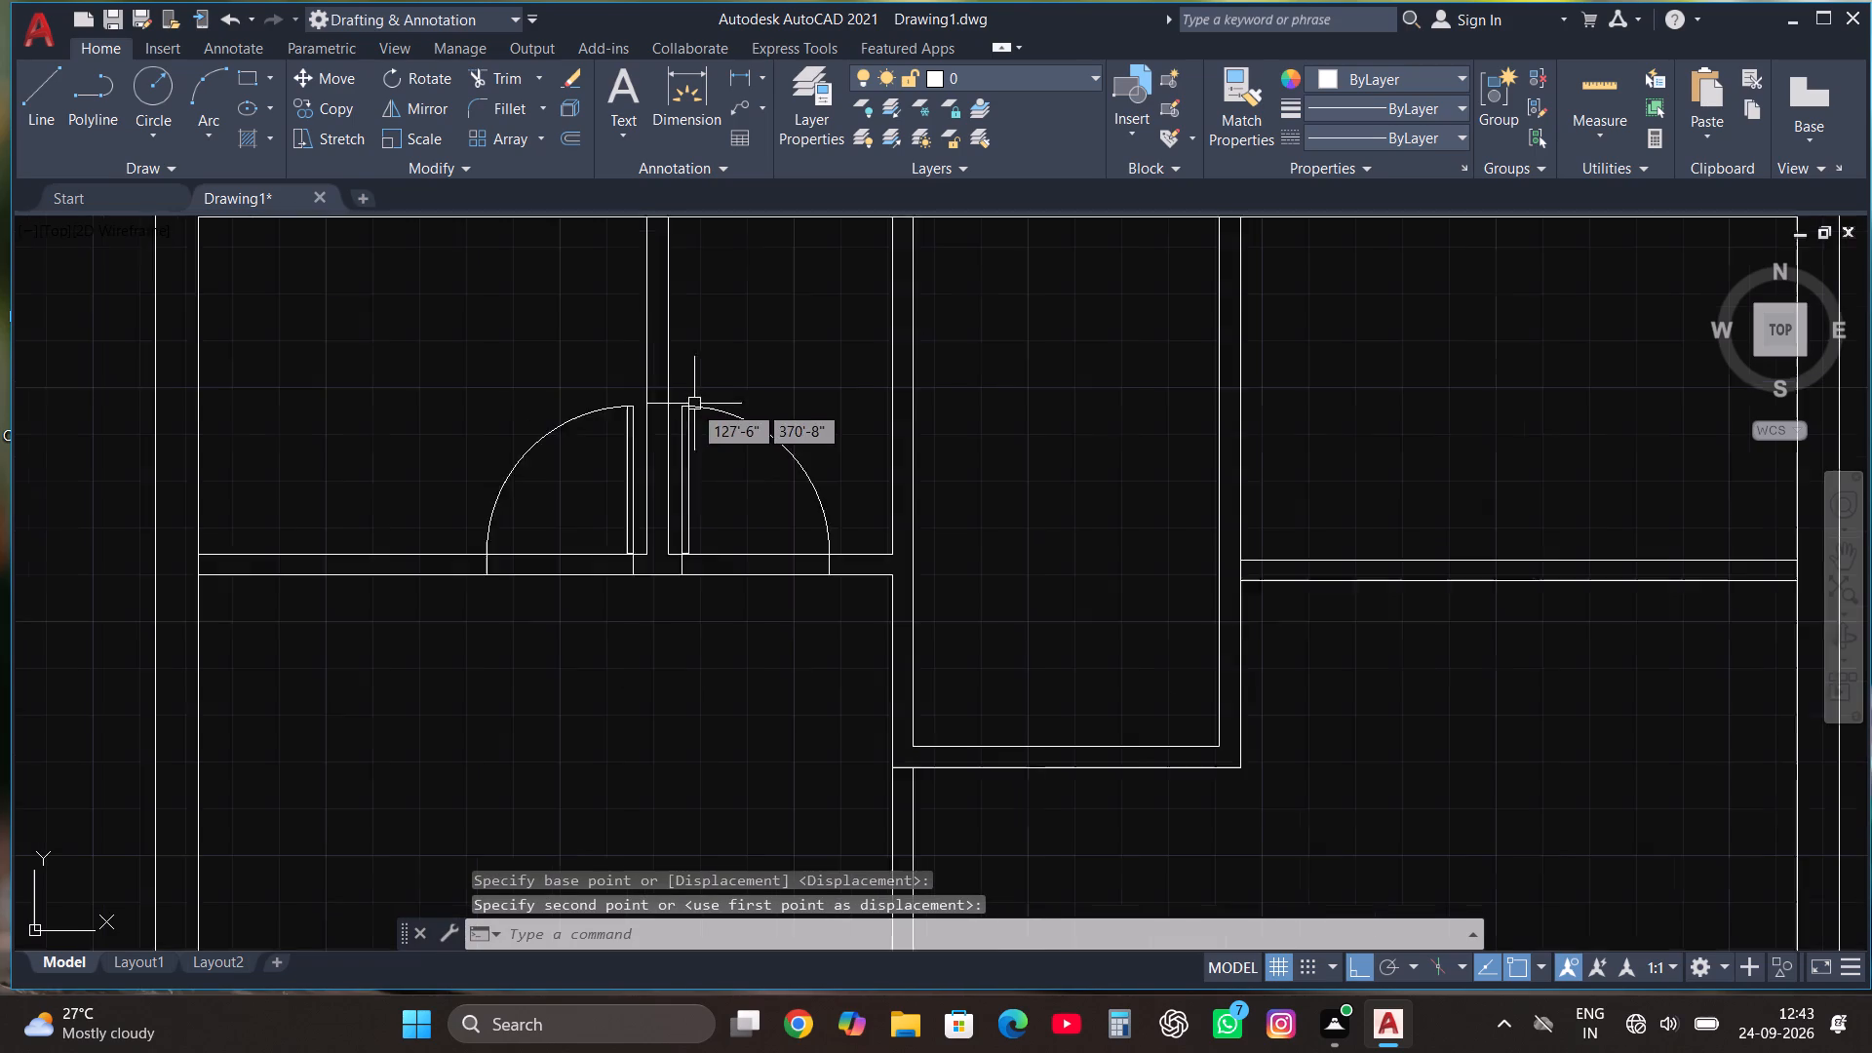
scroll(692, 406, "down", 1)
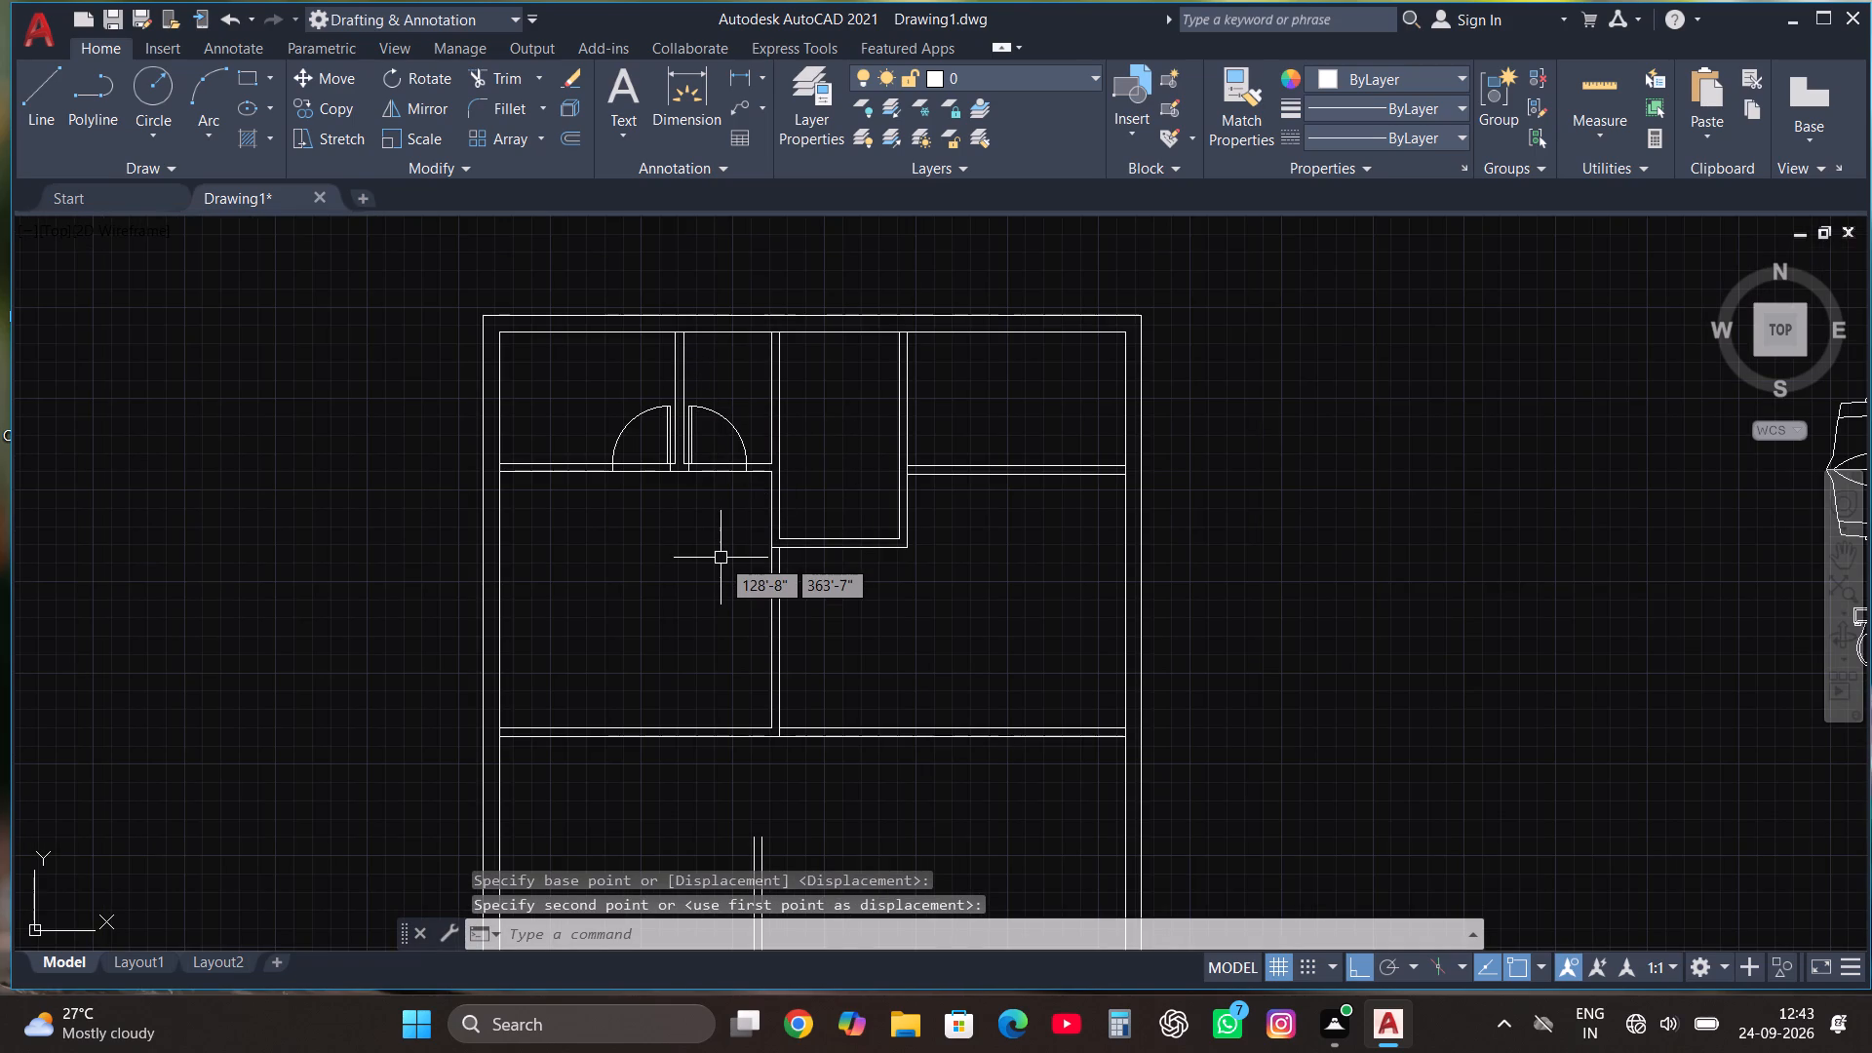
scroll(706, 575, "down", 2)
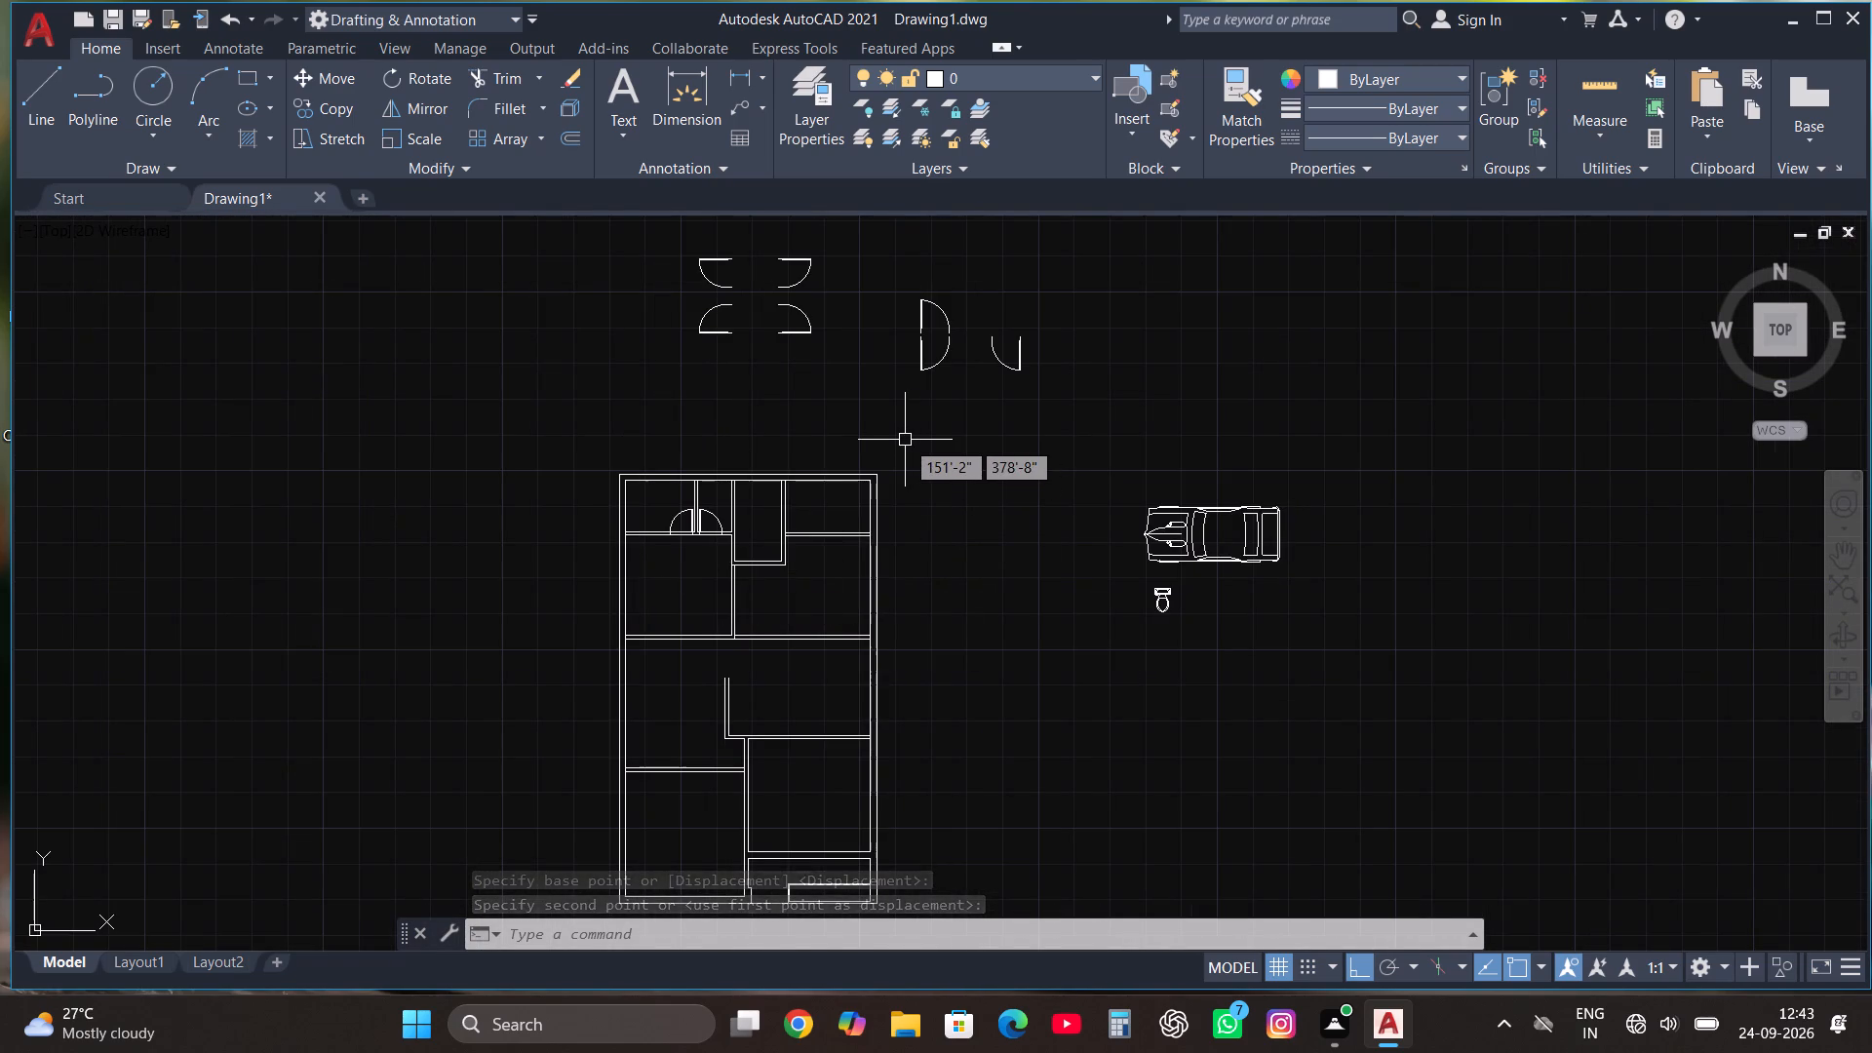
left_click(792, 331)
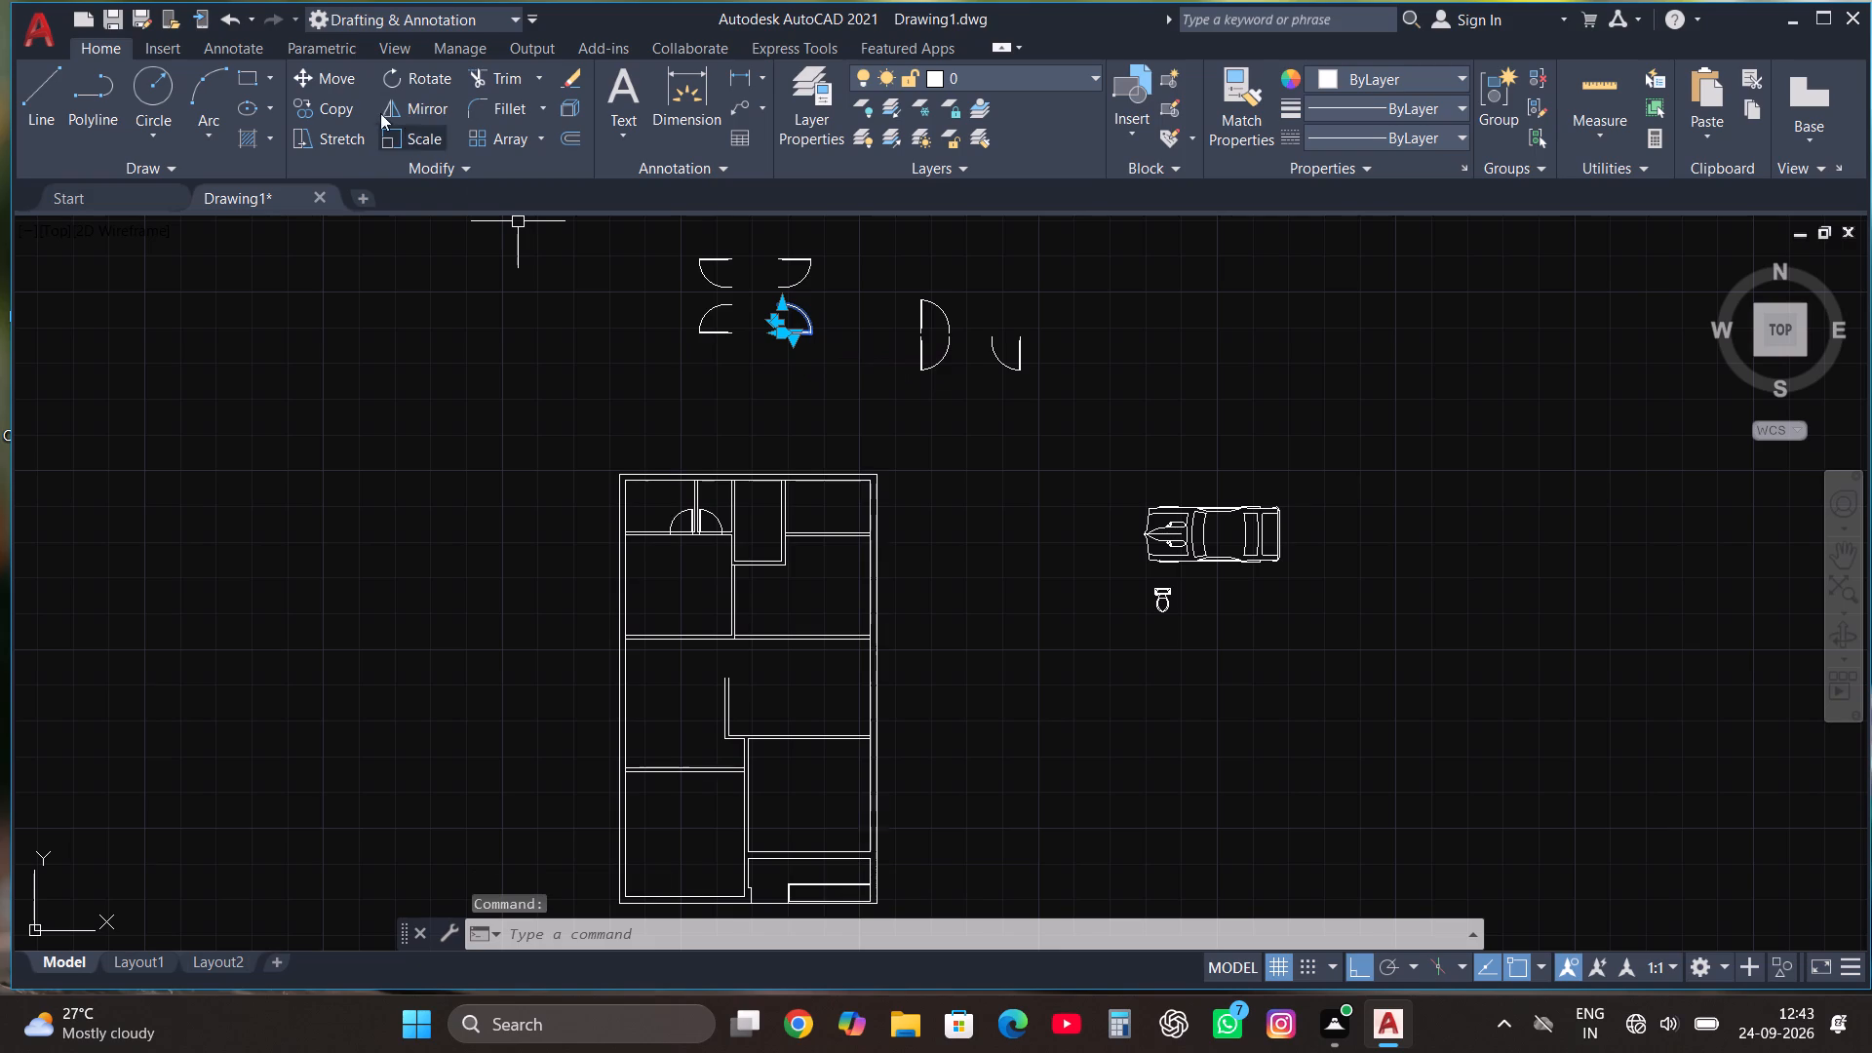
left_click(338, 73)
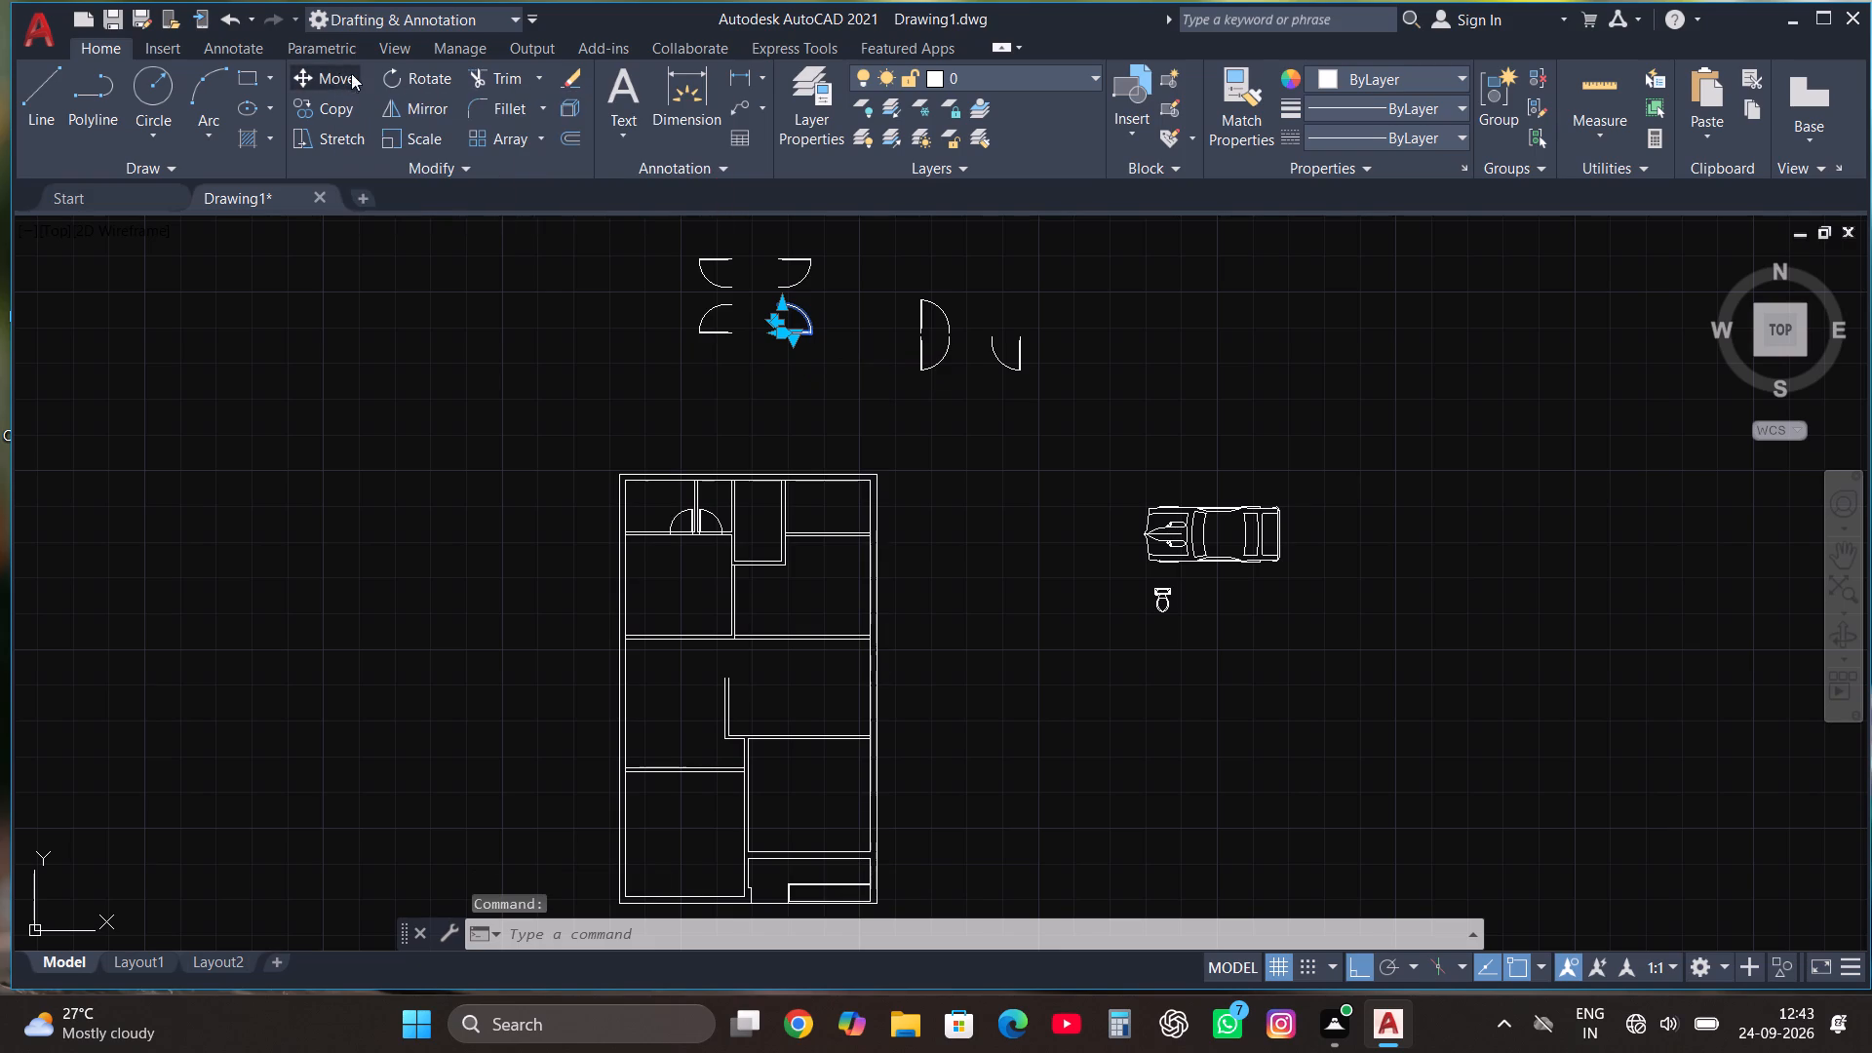
scroll(765, 306, "up", 2)
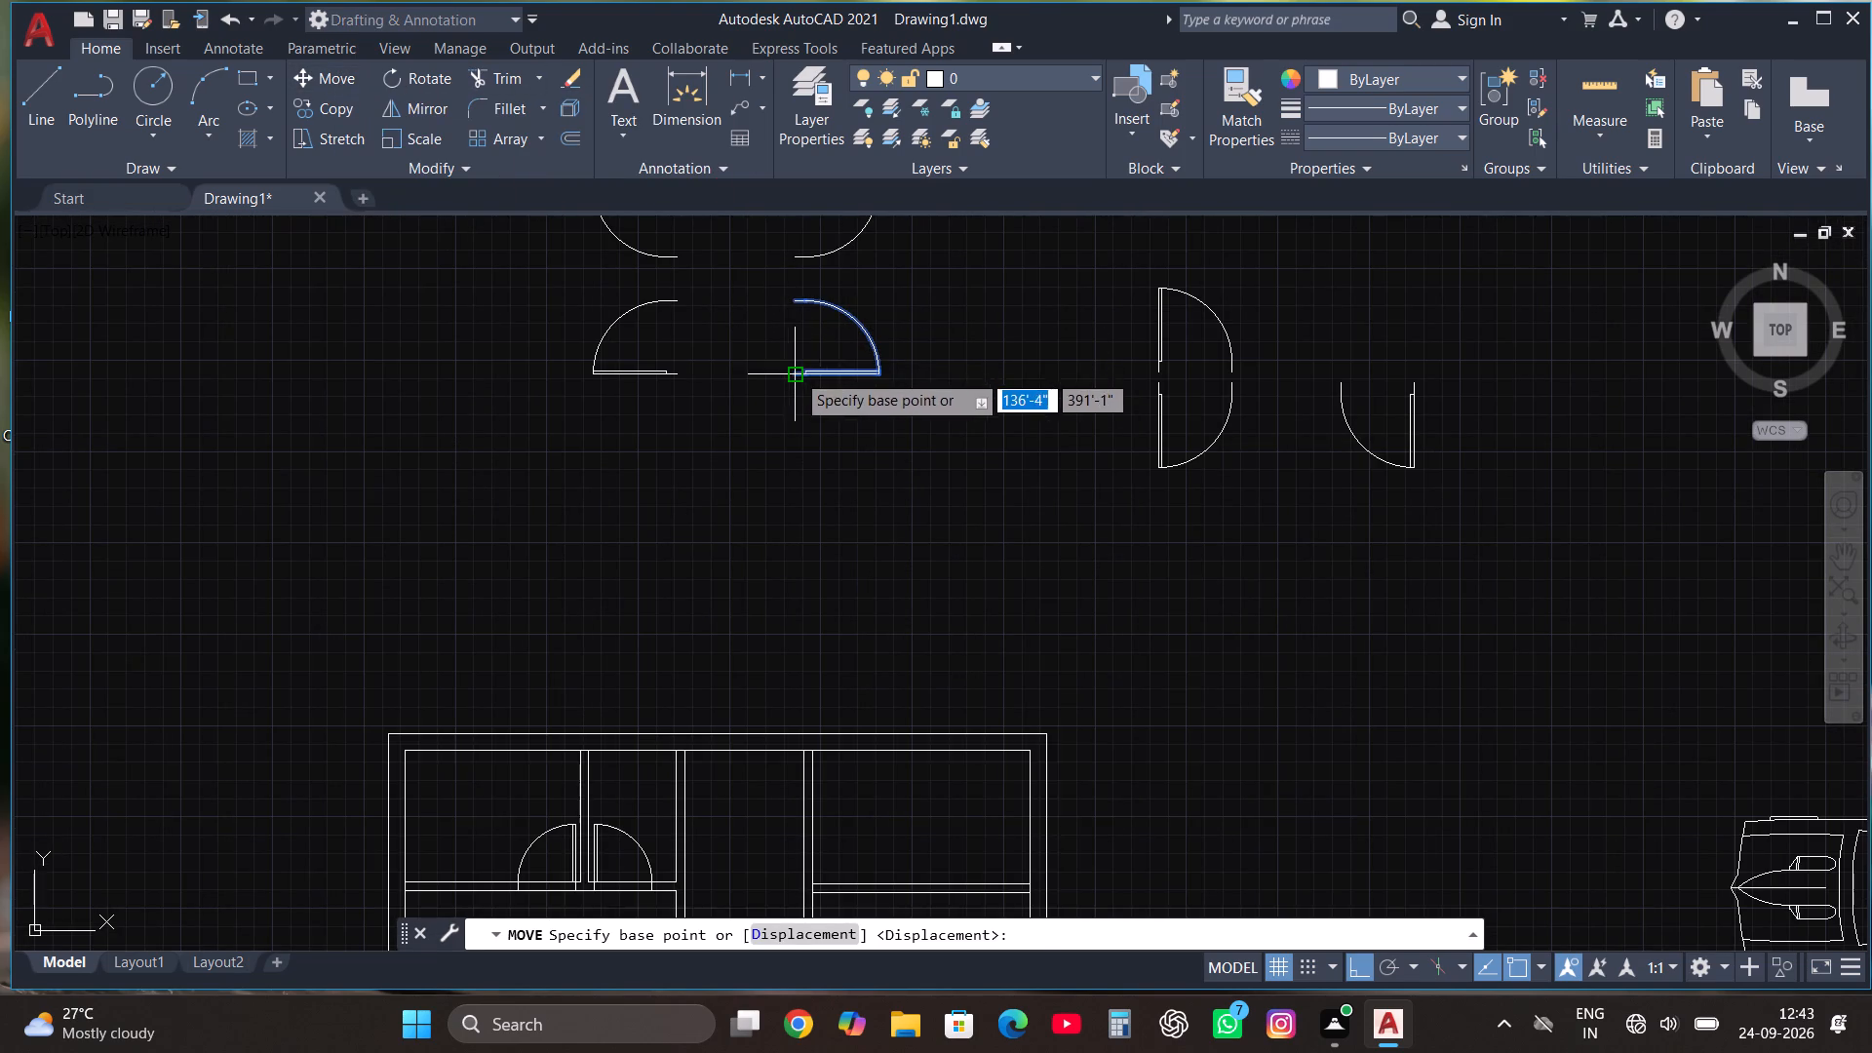
left_click(796, 372)
key("F8")
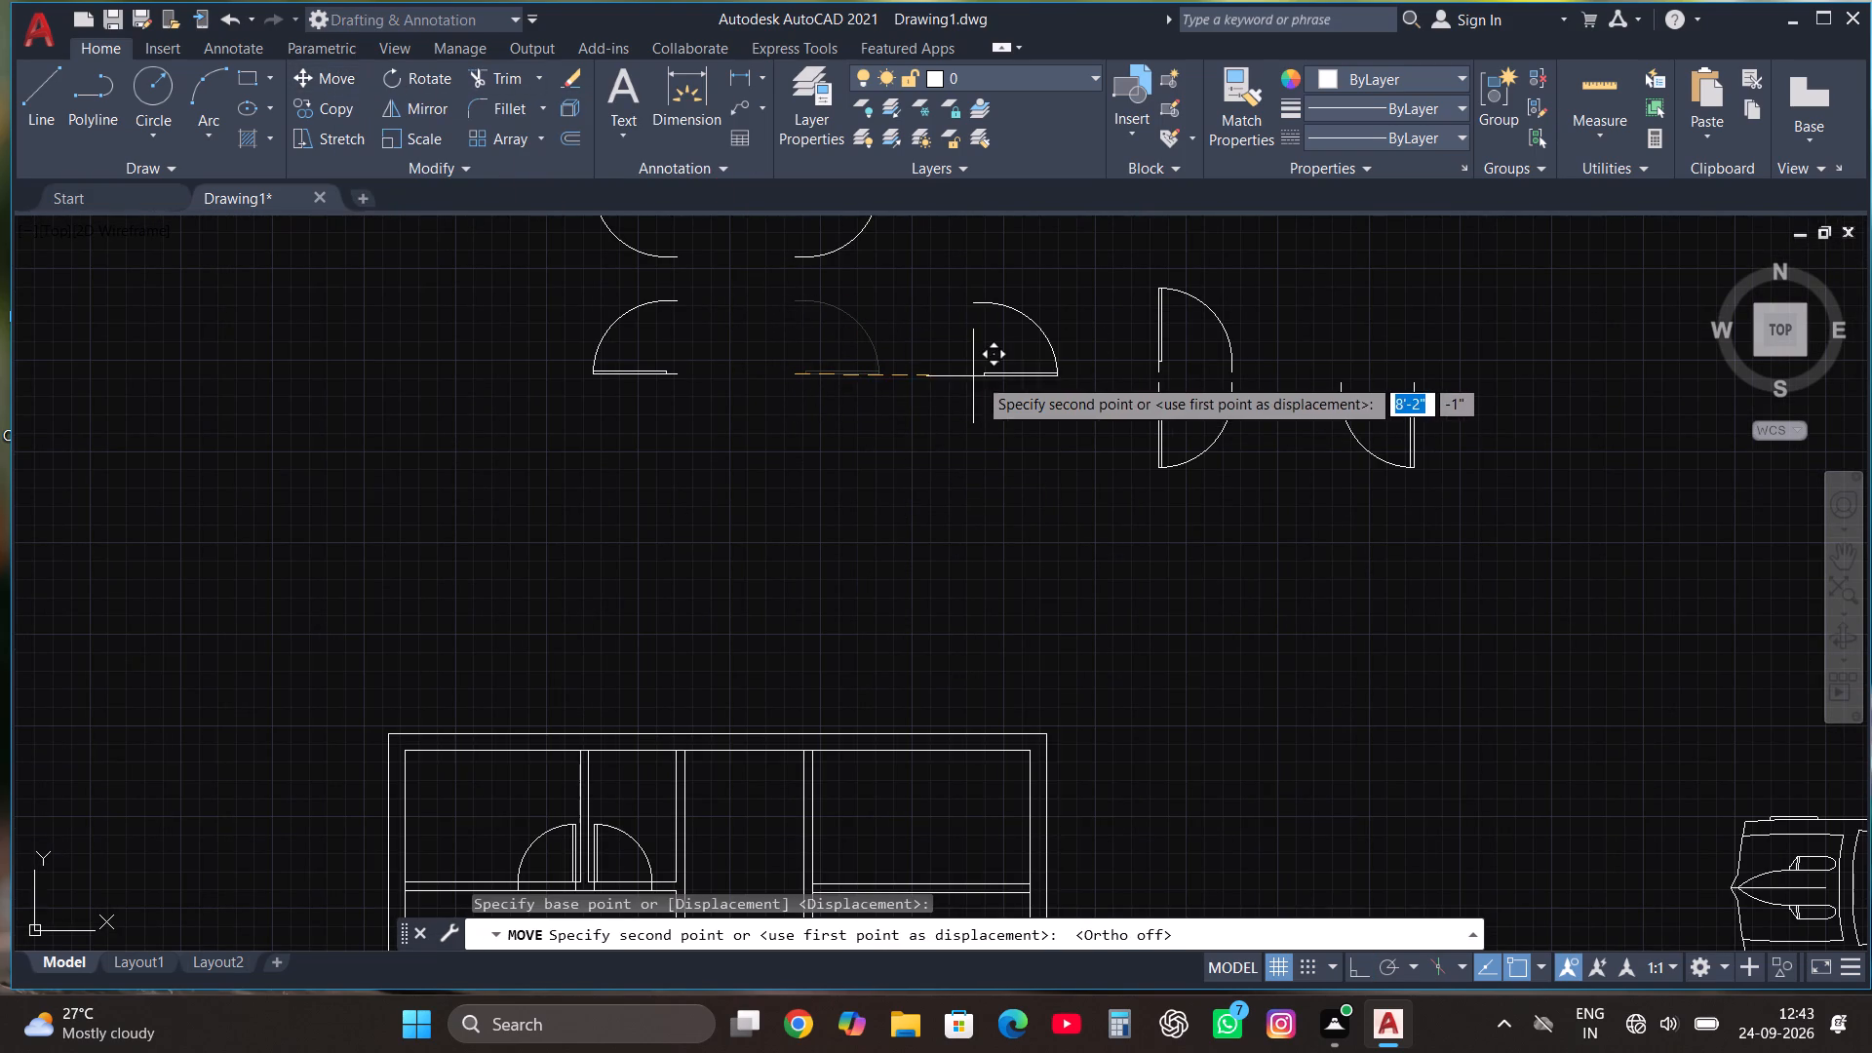
scroll(982, 374, "down", 1)
scroll(895, 682, "up", 3)
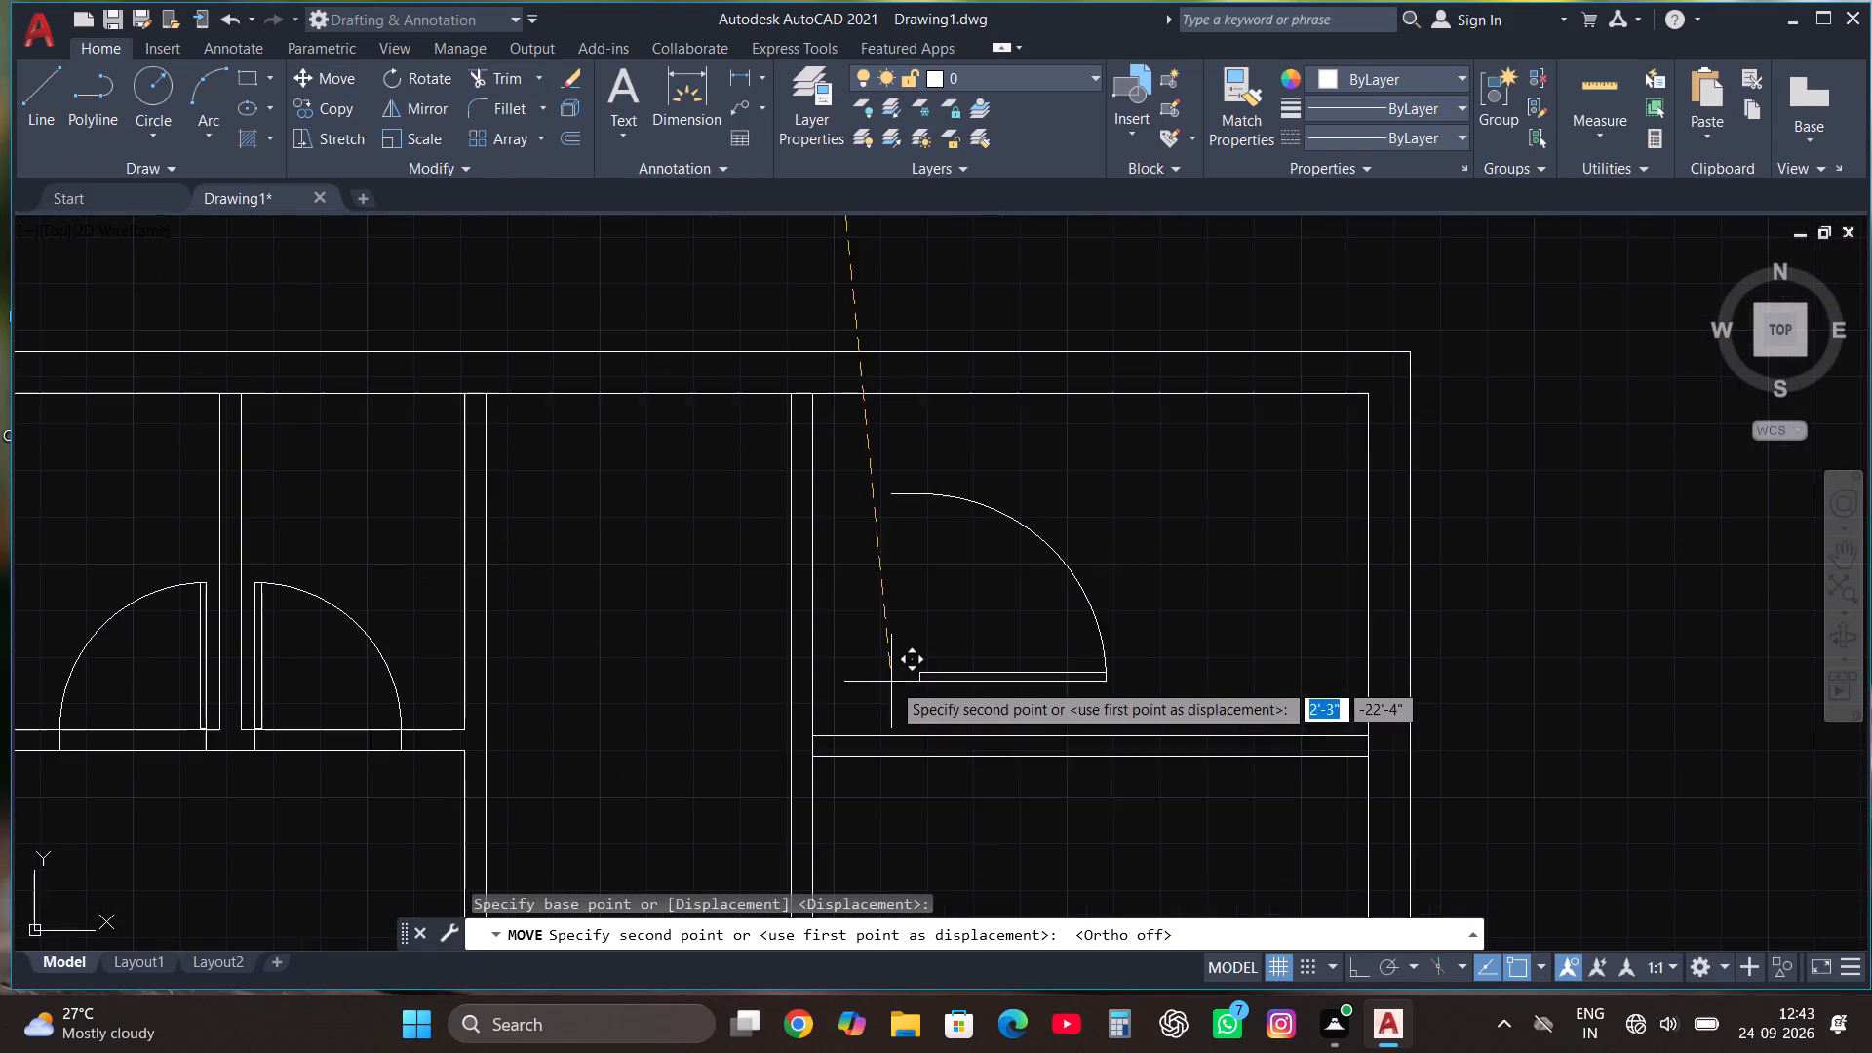
left_click(792, 723)
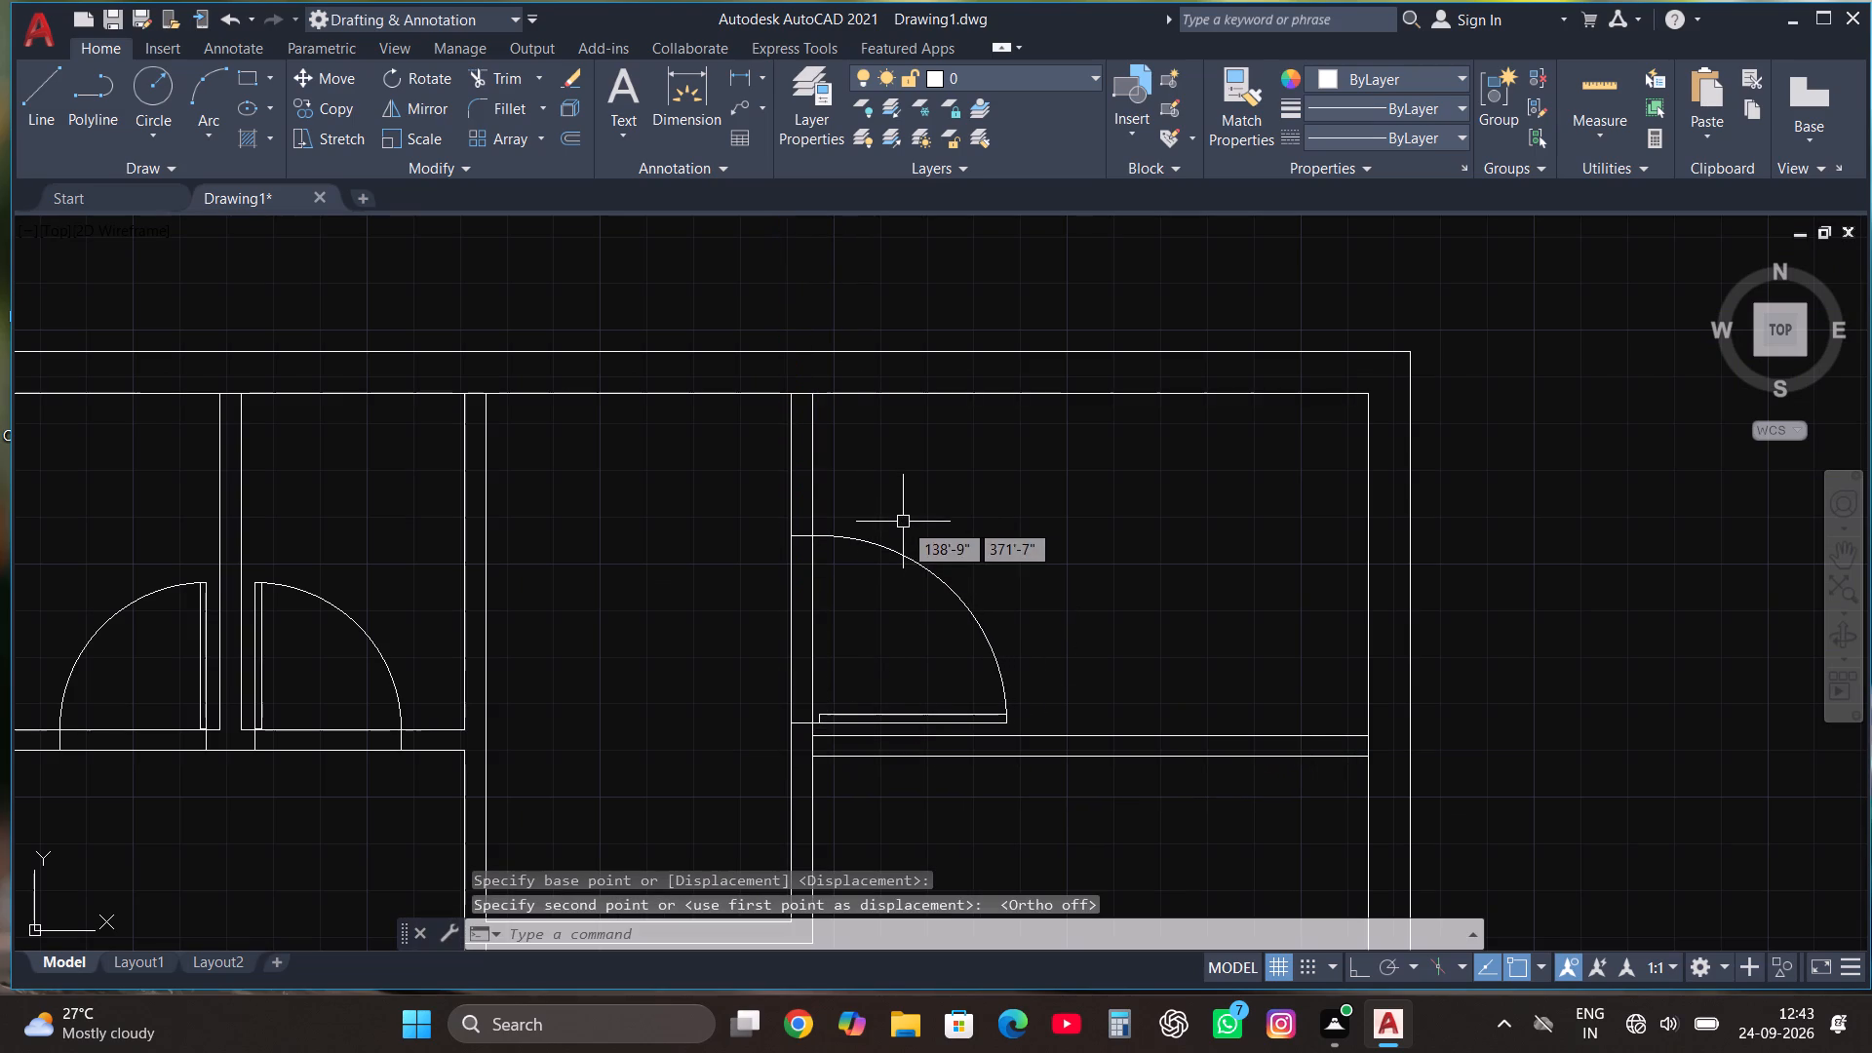
Mirror the upper-left vertical-leaf door above the plan across a vertical line to its right, with Ortho on, keeping the original.
scroll(936, 412, "down", 3)
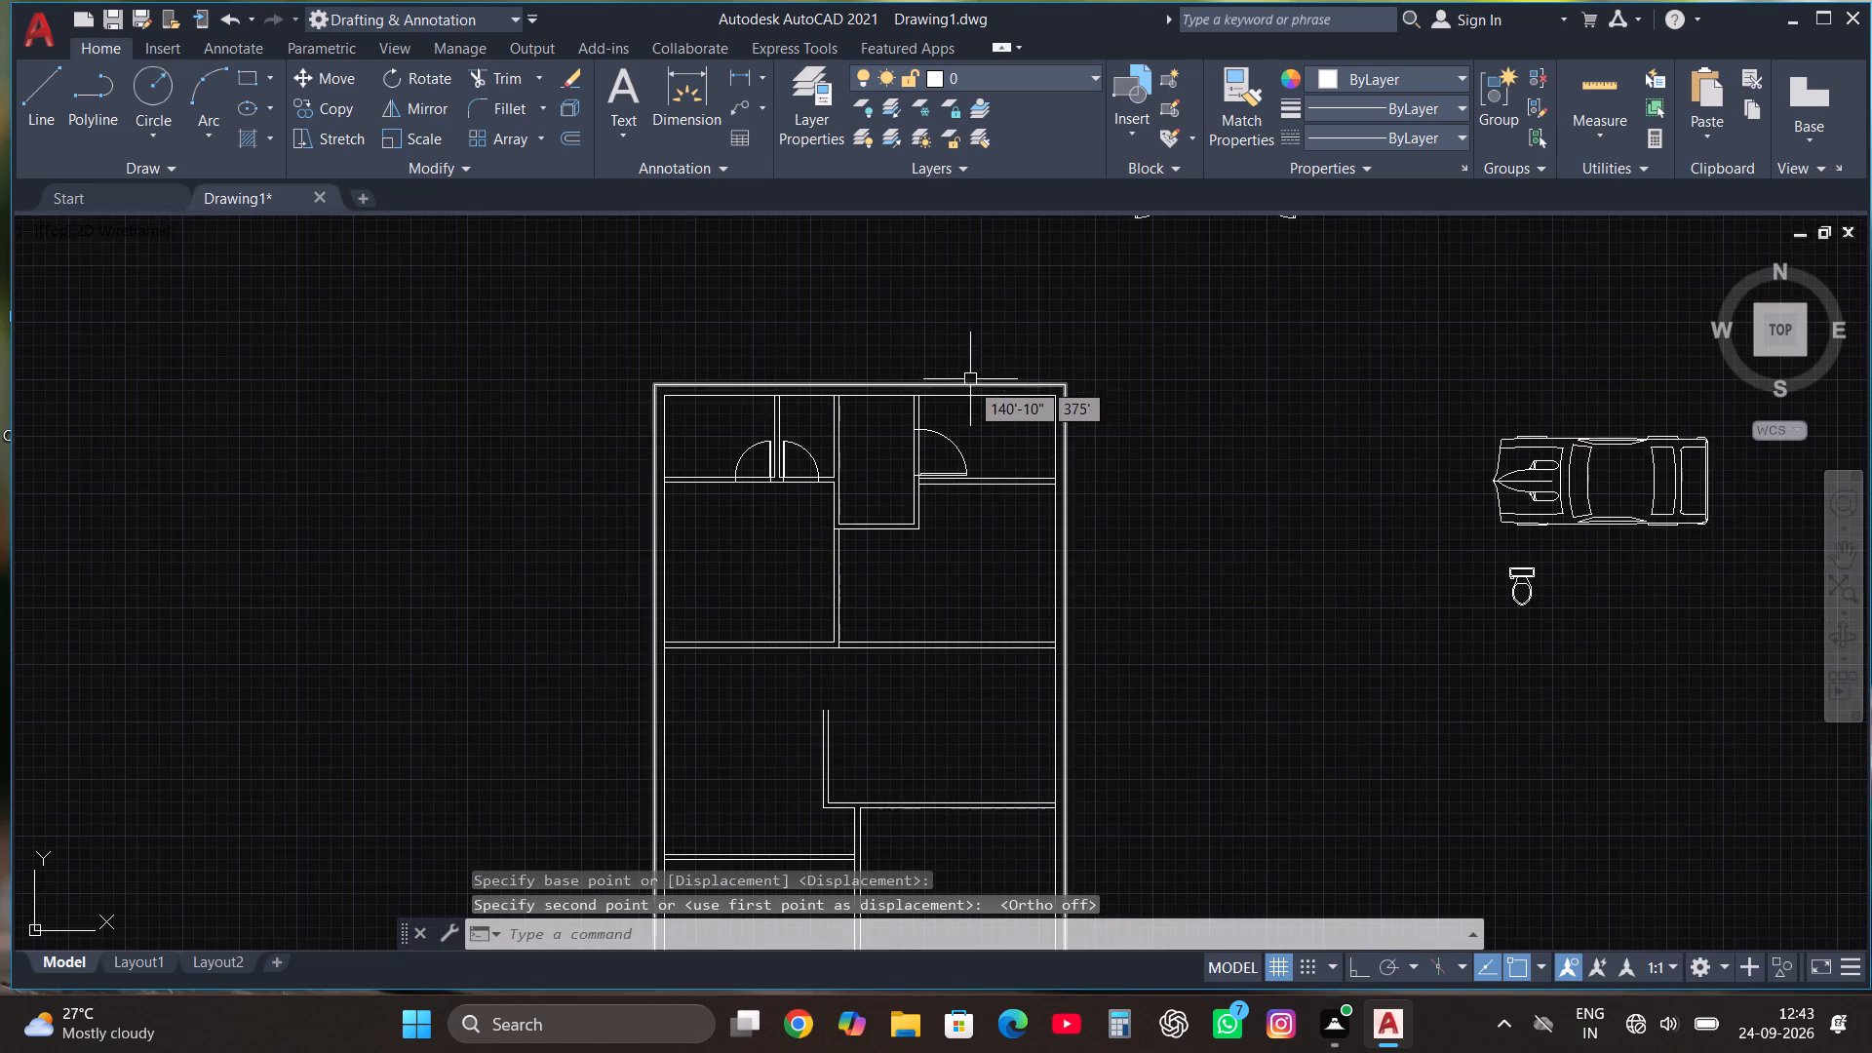
scroll(951, 582, "down", 1)
scroll(1150, 294, "up", 2)
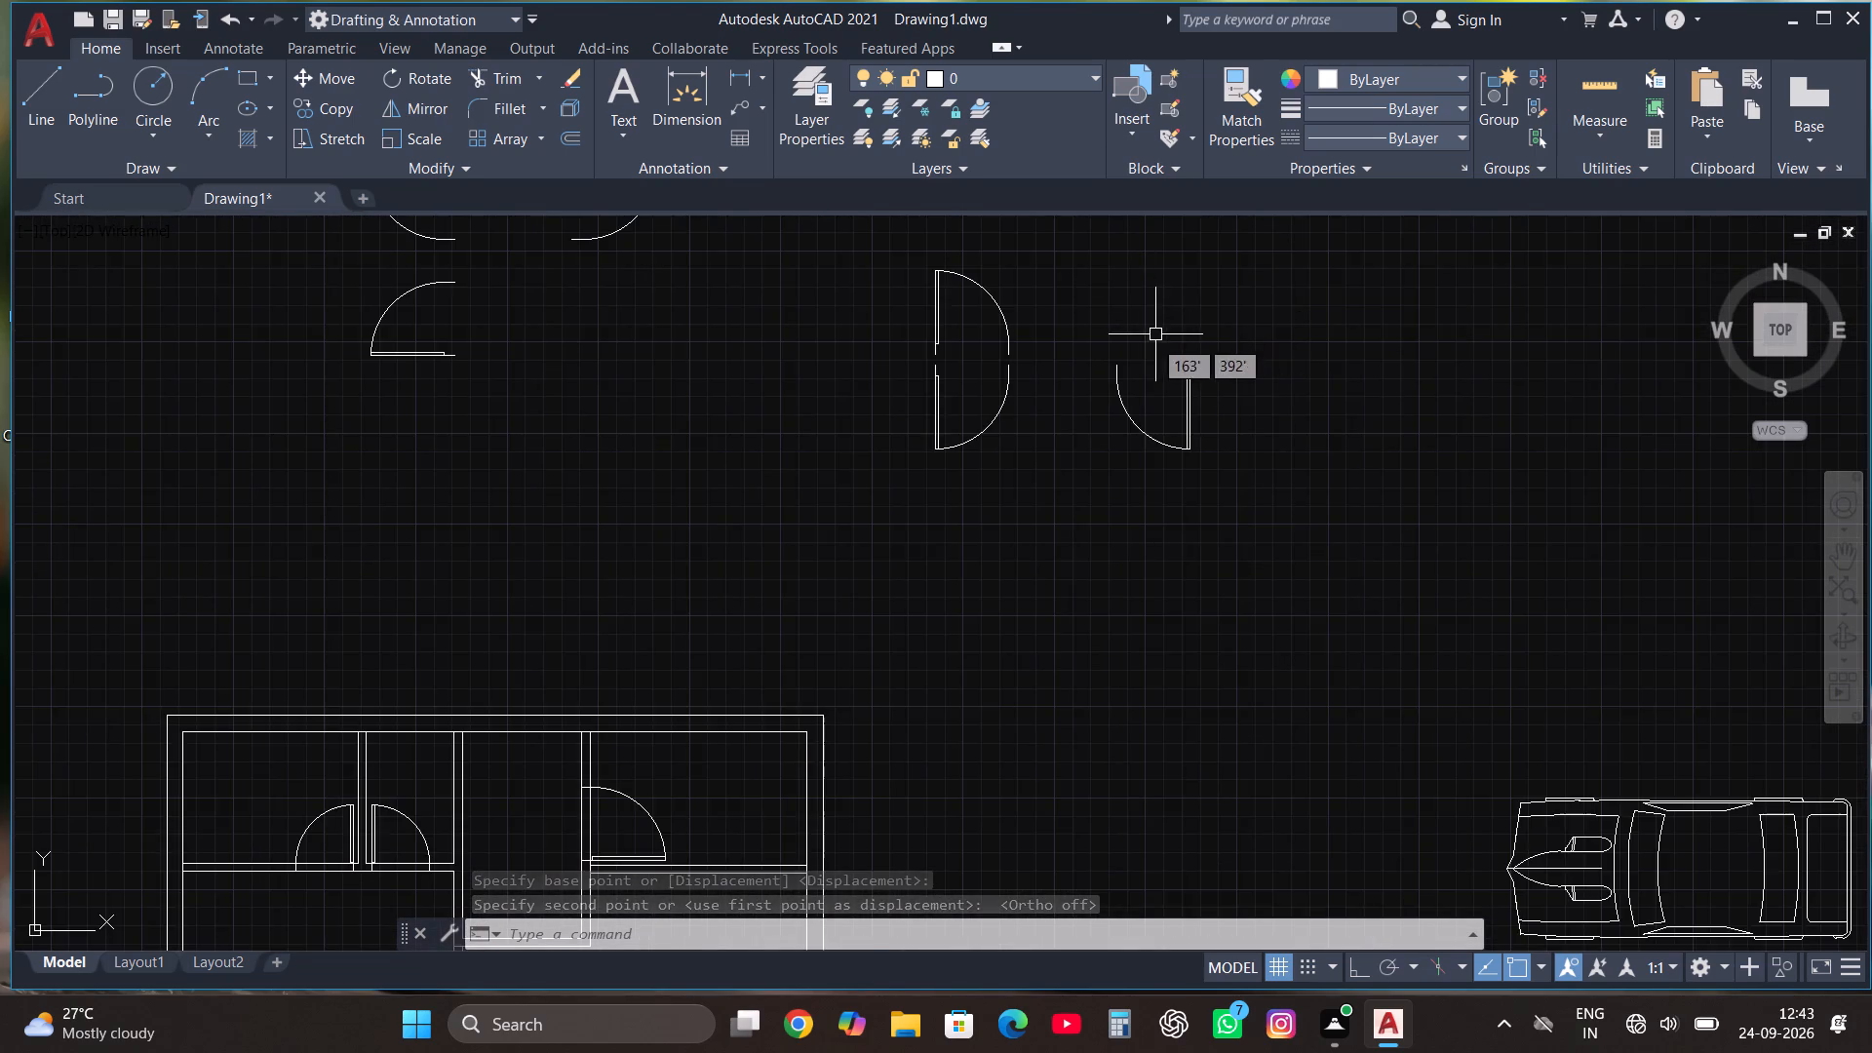
scroll(1109, 404, "down", 3)
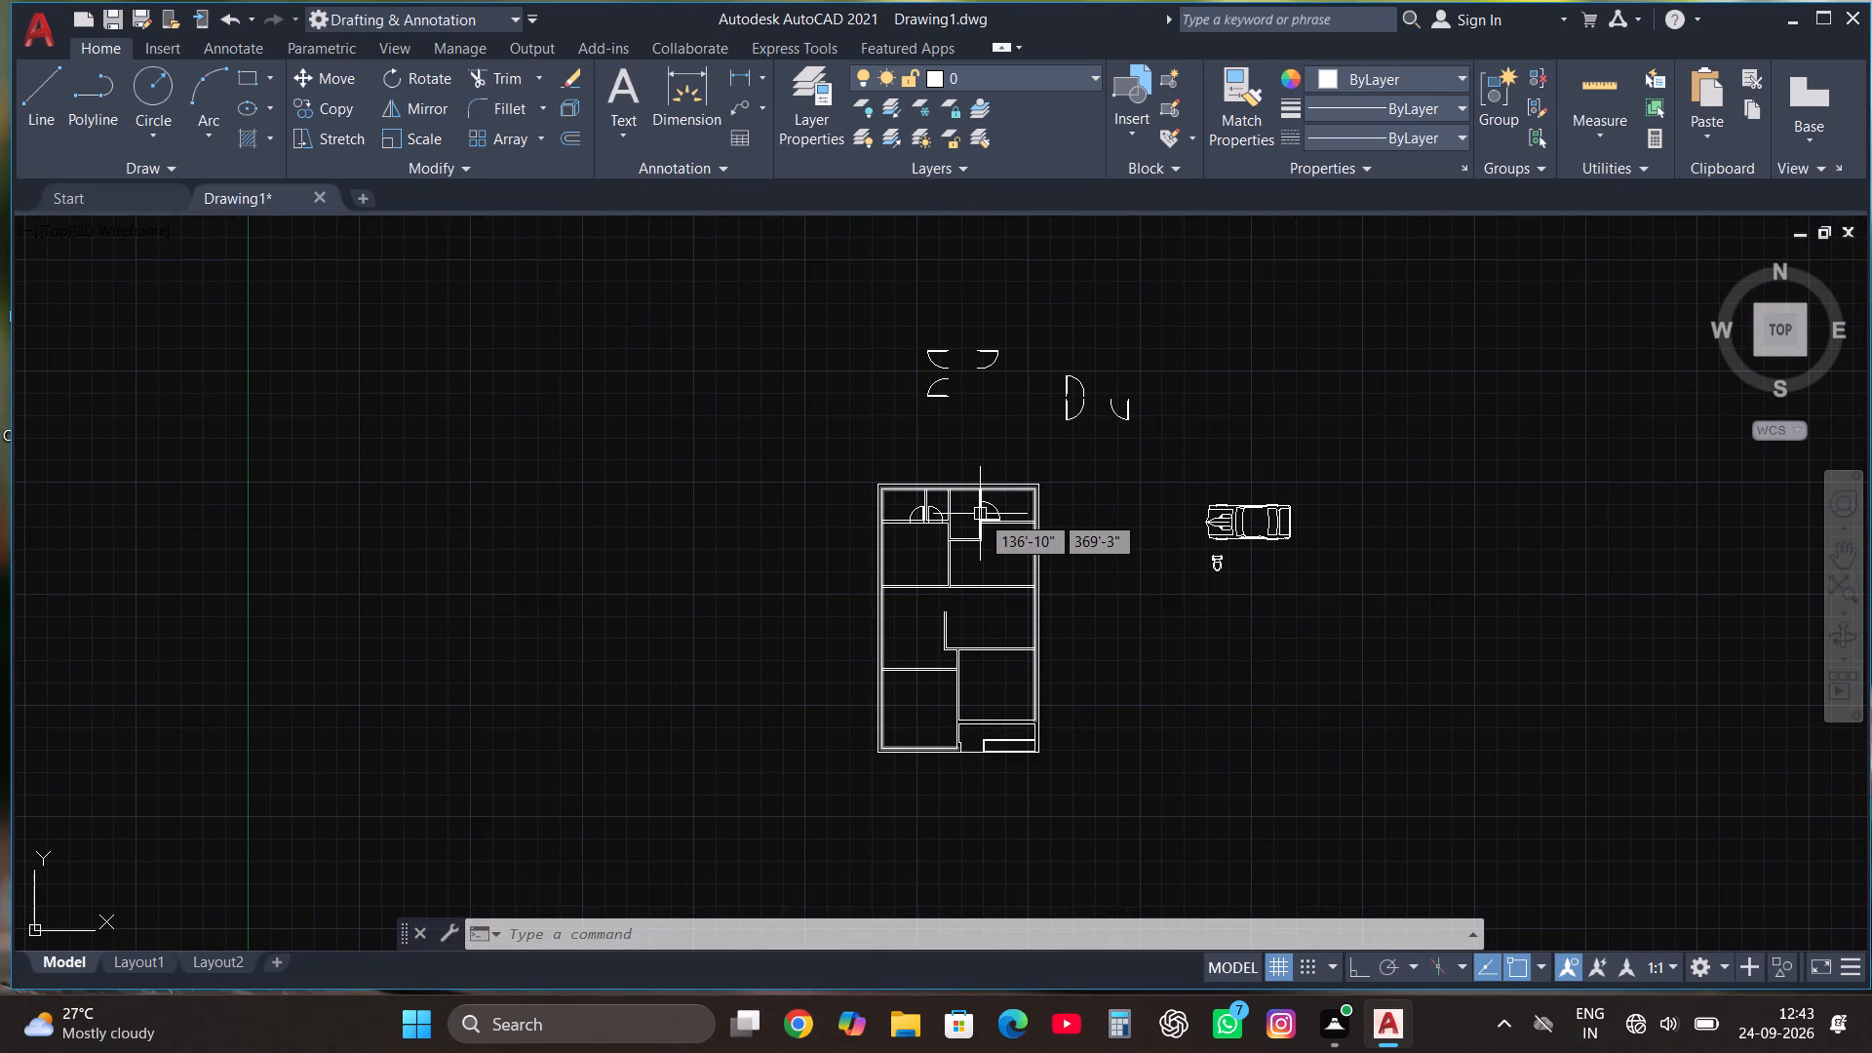
scroll(980, 514, "up", 1)
scroll(973, 547, "down", 1)
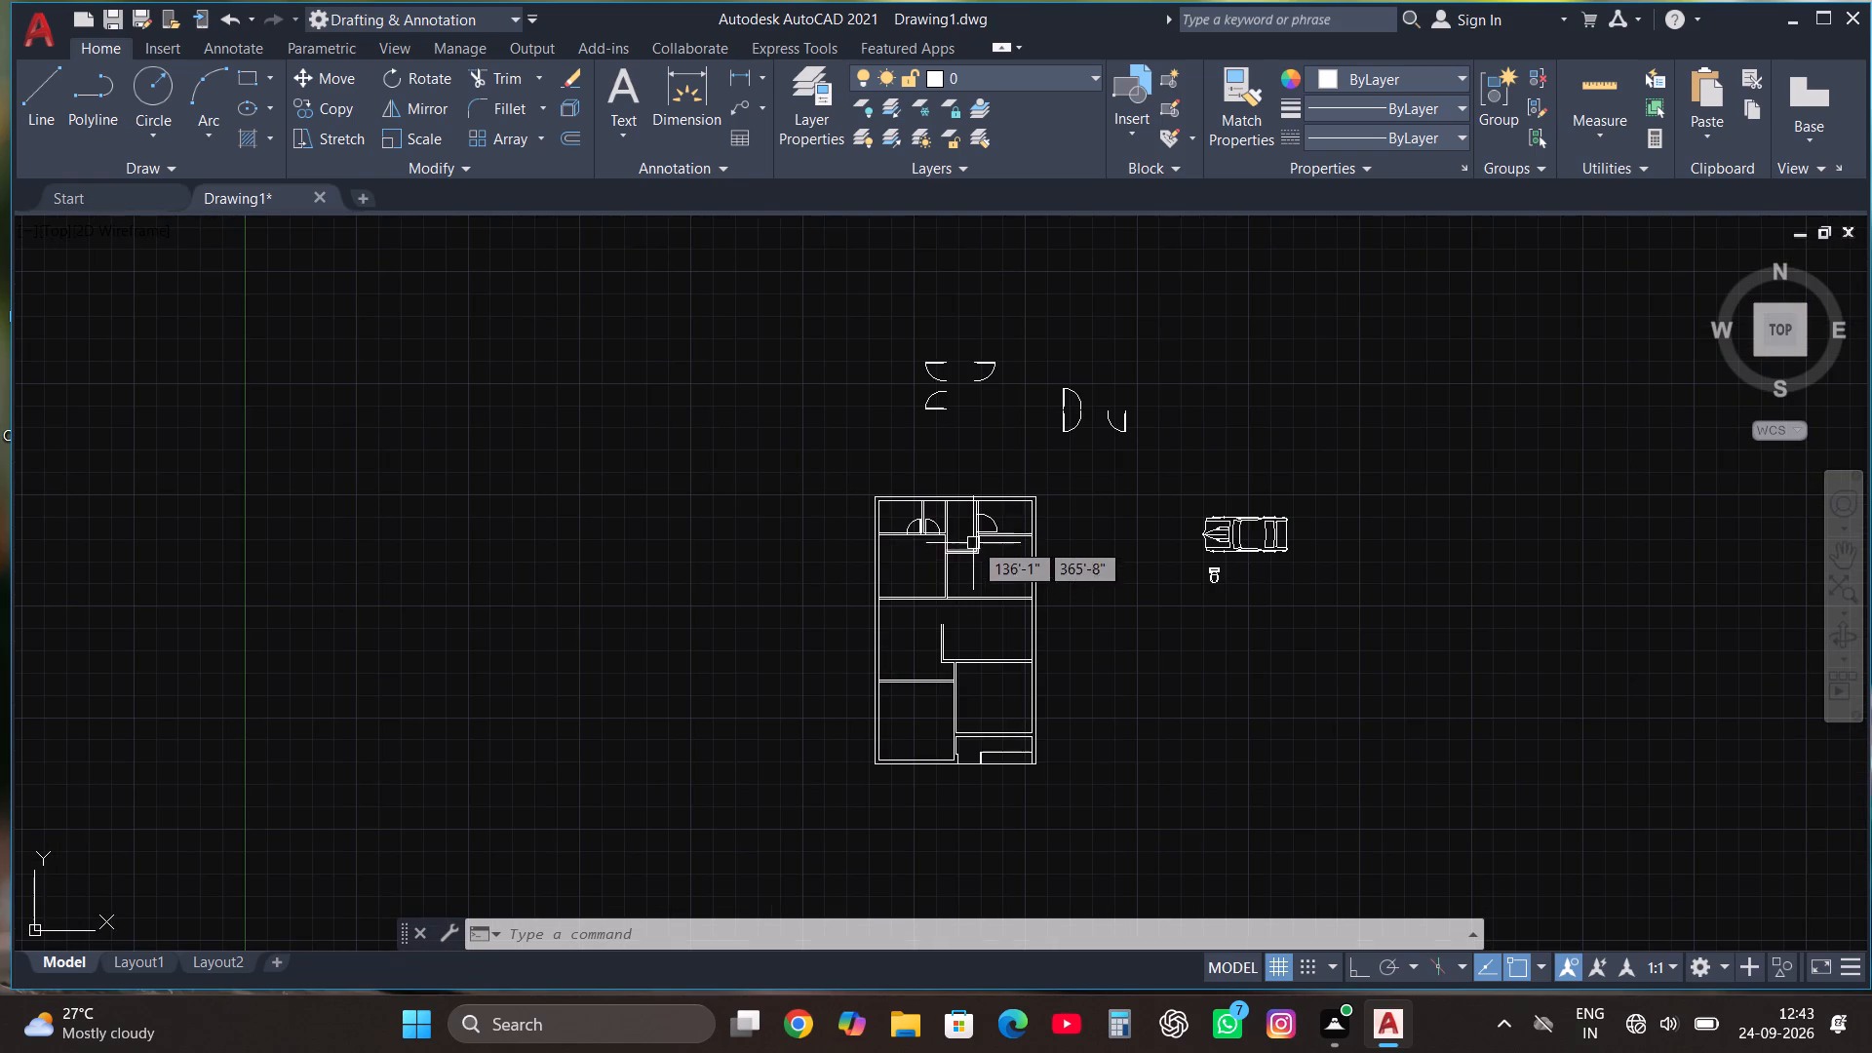
scroll(980, 470, "up", 2)
scroll(980, 476, "down", 1)
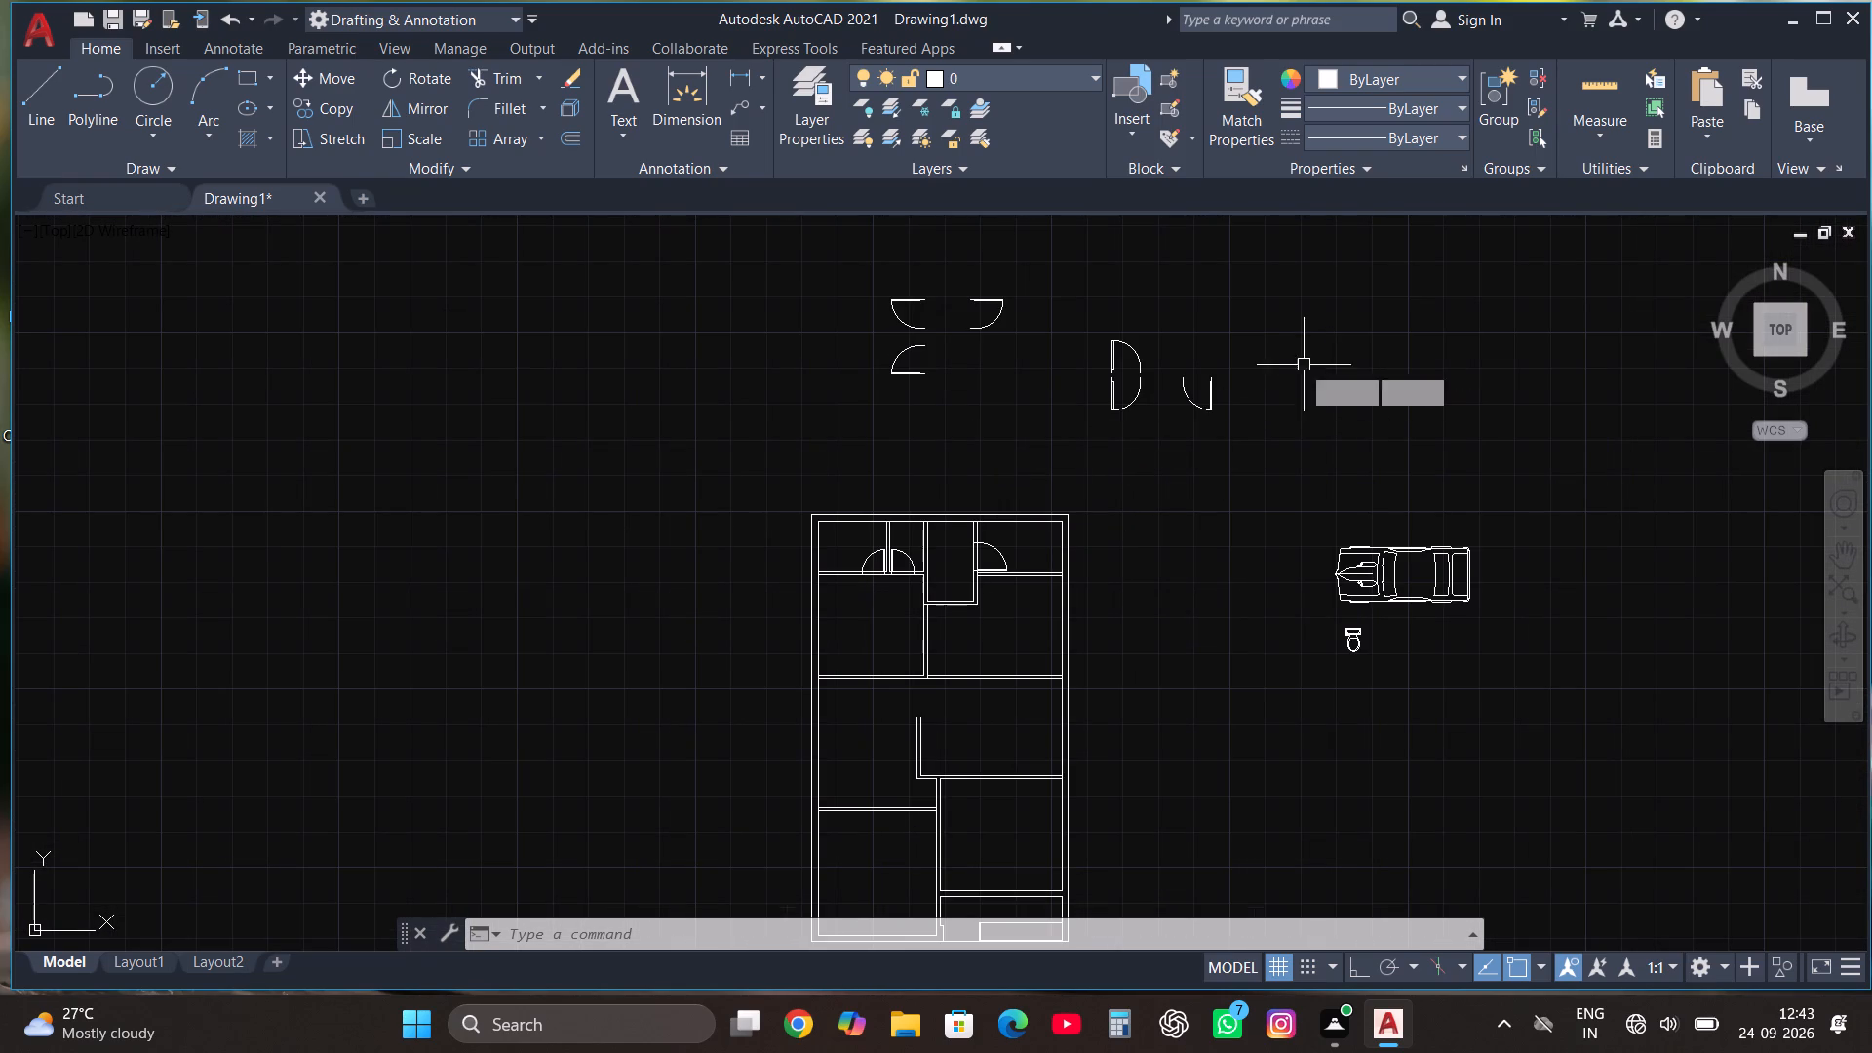
scroll(1224, 313, "up", 2)
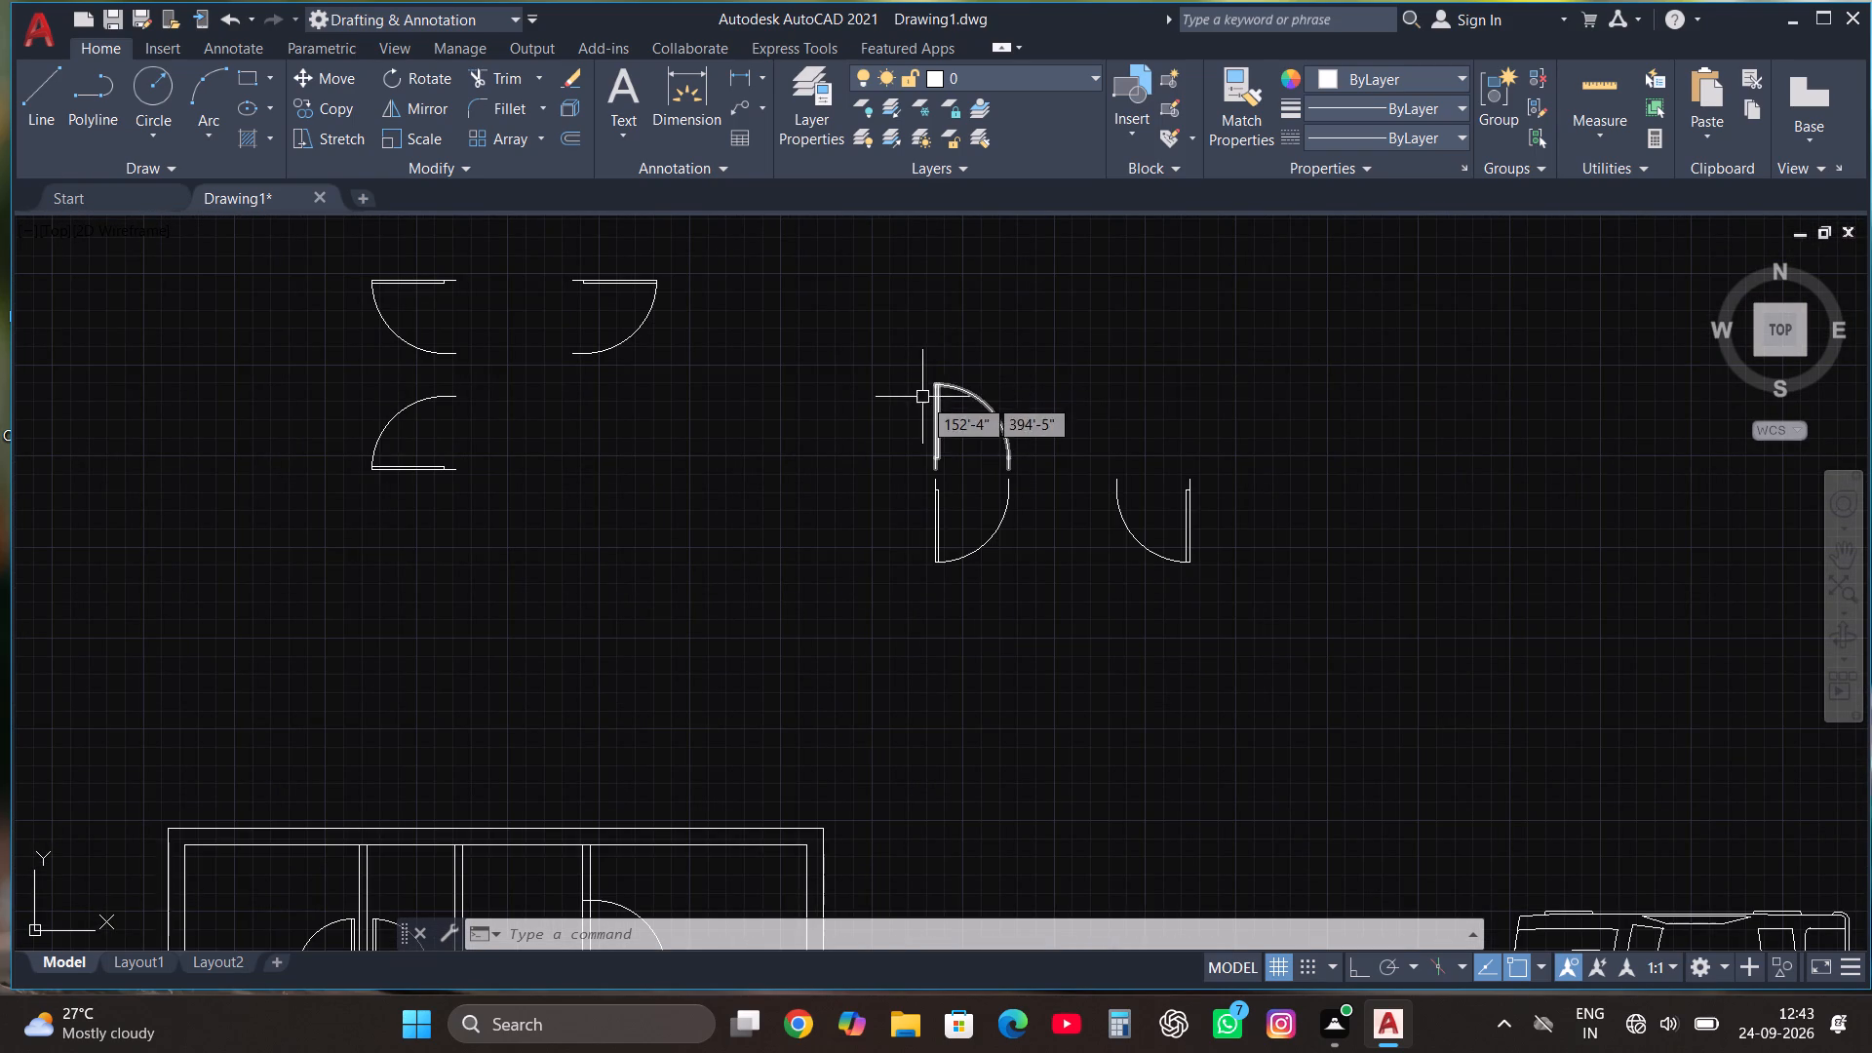
left_click(934, 430)
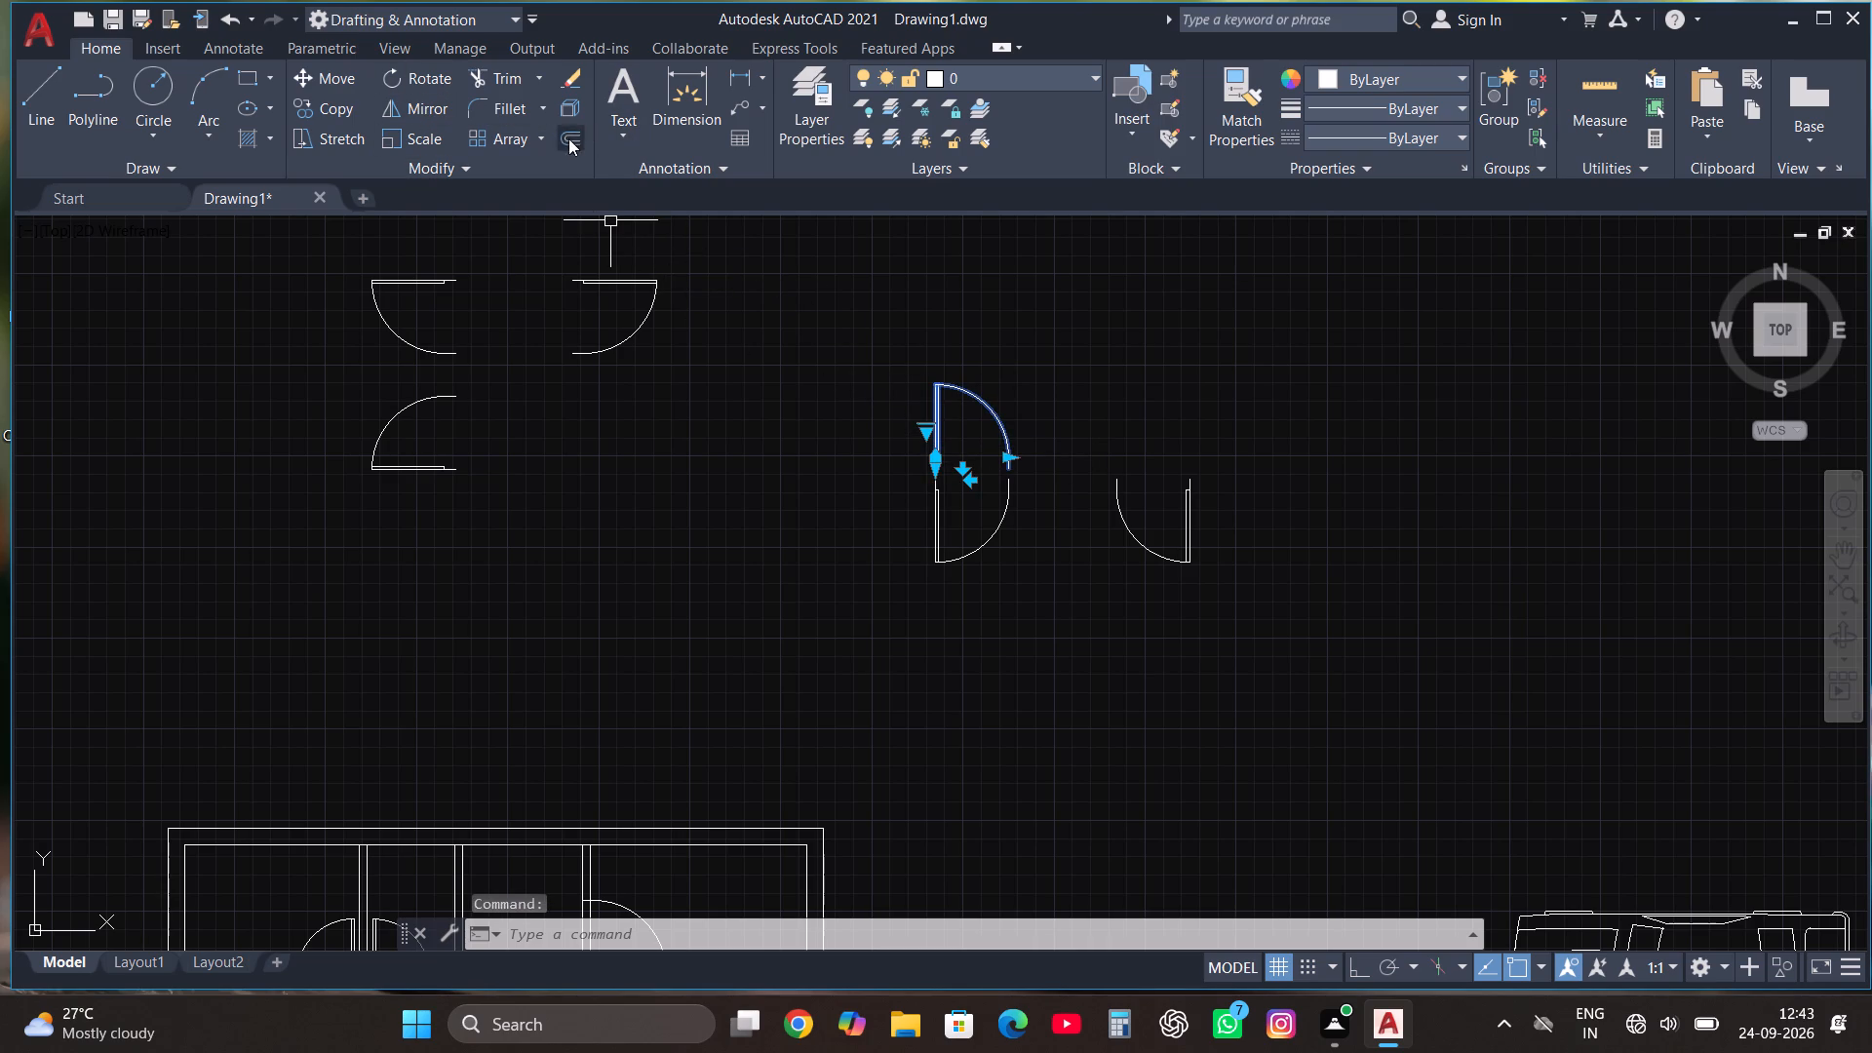
left_click(424, 103)
left_click(1070, 448)
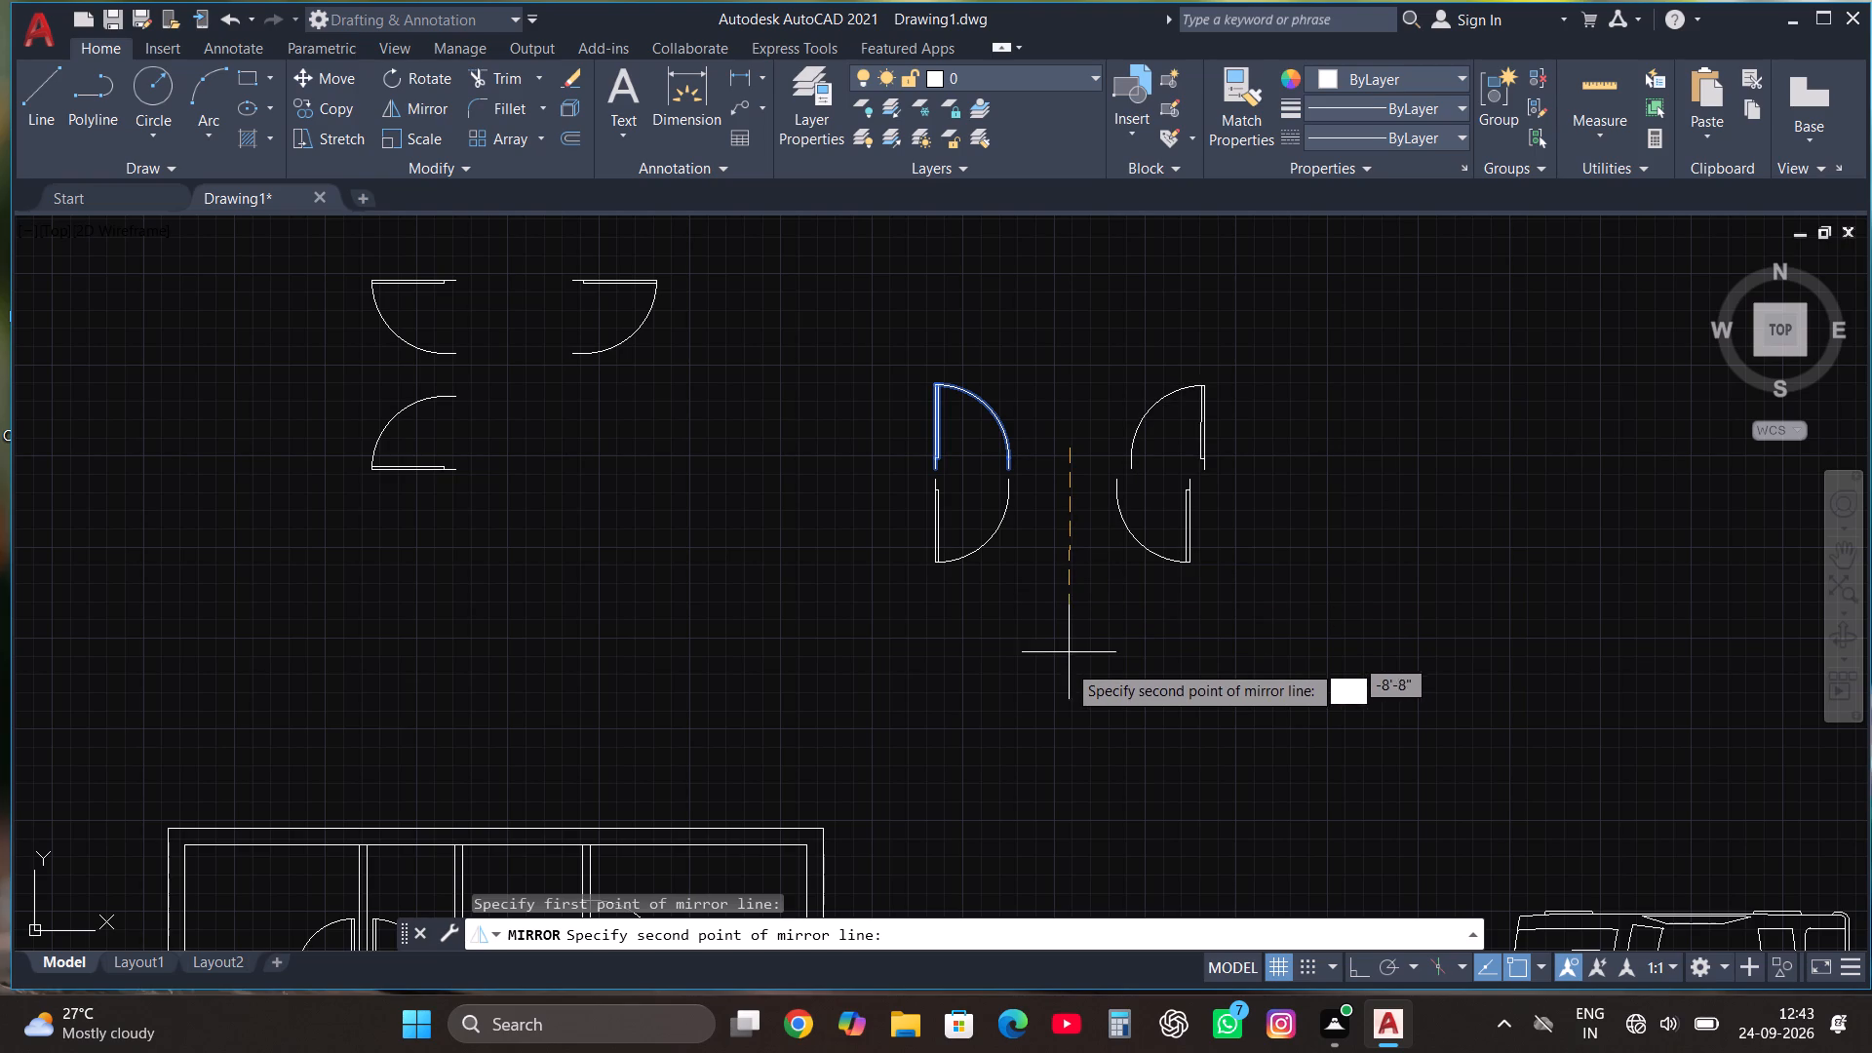
key("F8")
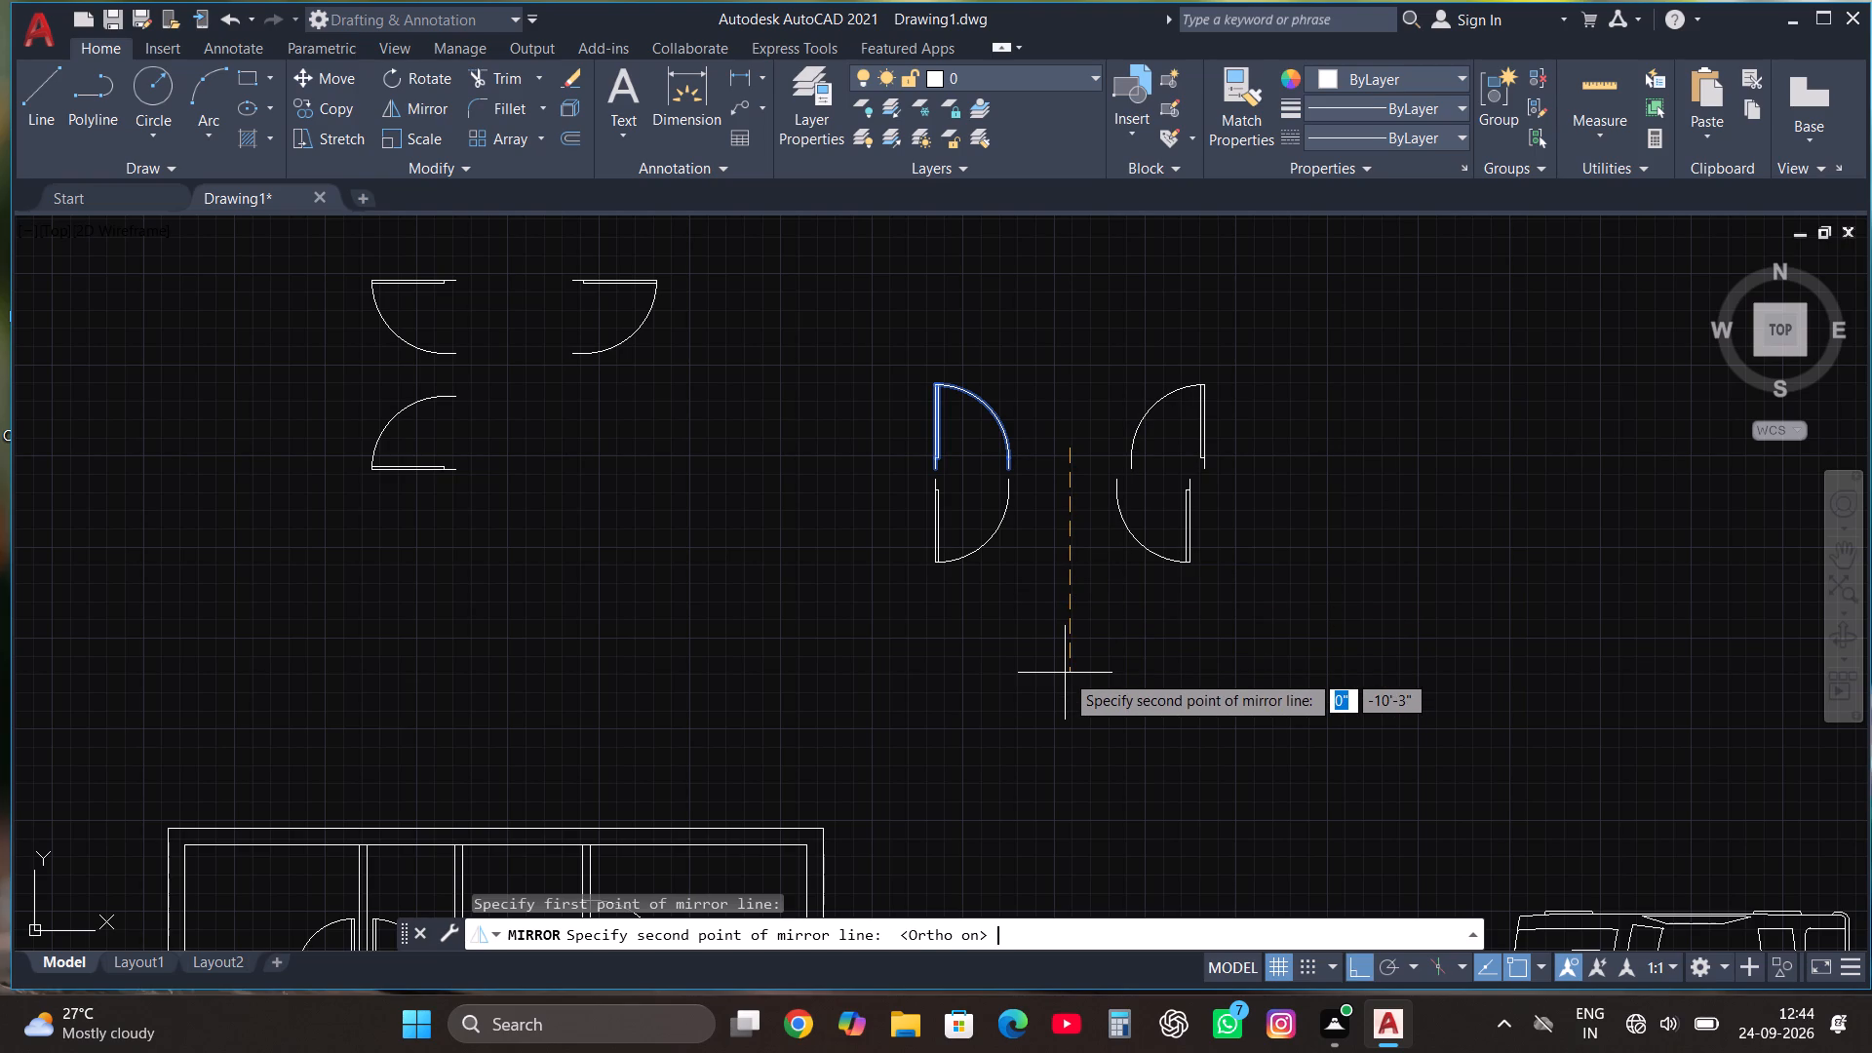
left_click(1065, 673)
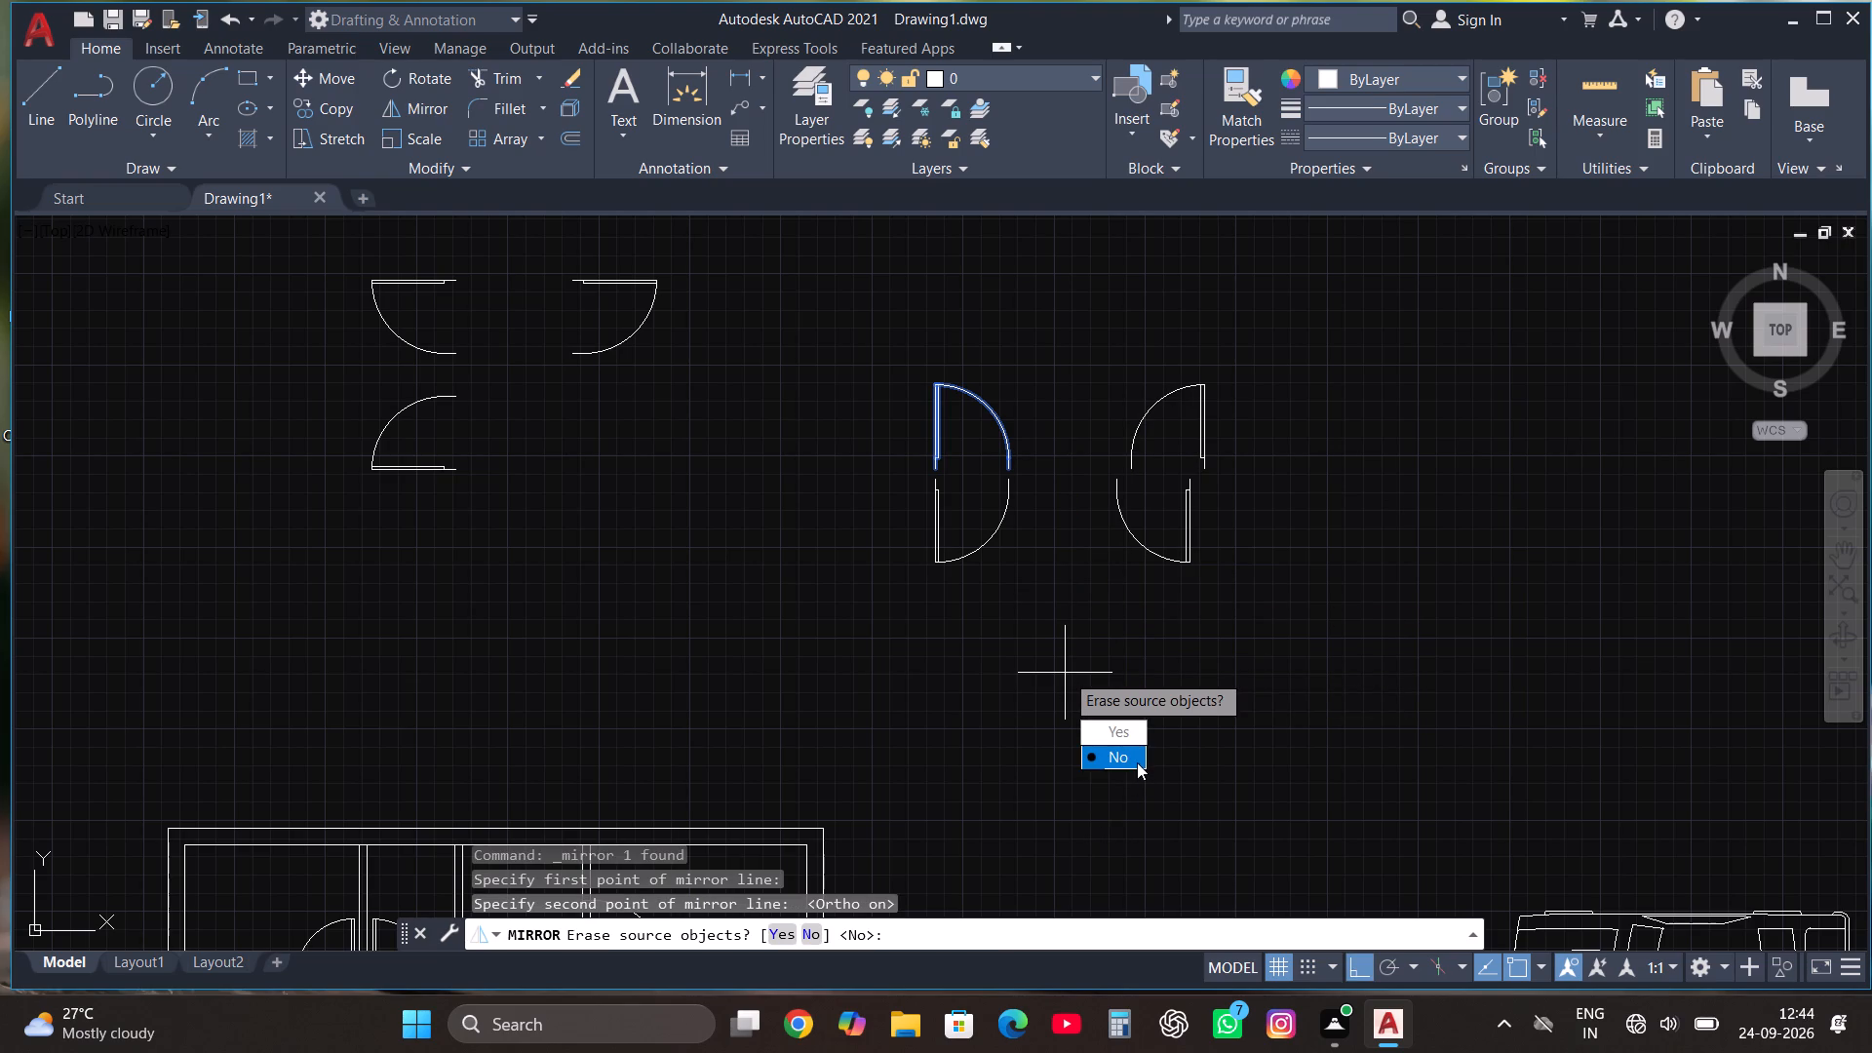
left_click_drag(1137, 760, 1065, 673)
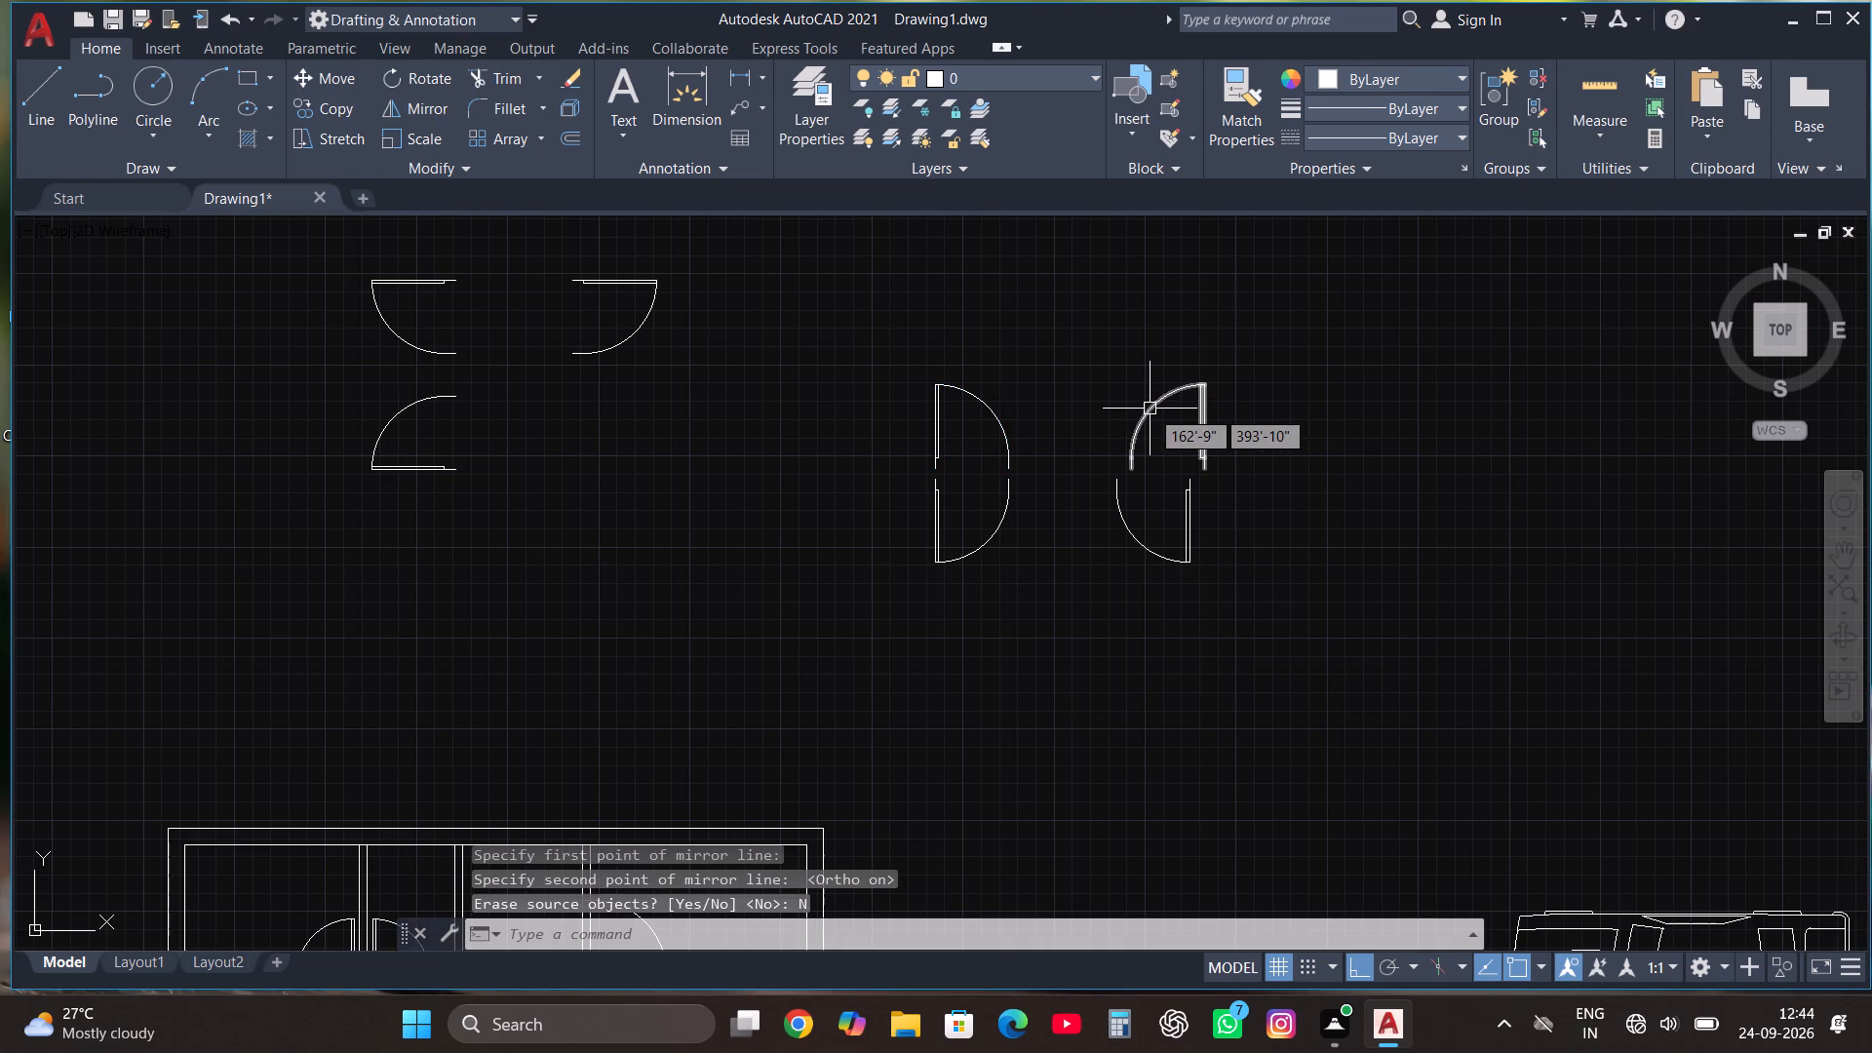
Move the mirrored vertical-leaf door above the plan, with Ortho off, onto the upper-left bedroom's bottom wall, just left of the central partition.
left_click(1150, 409)
left_click(330, 83)
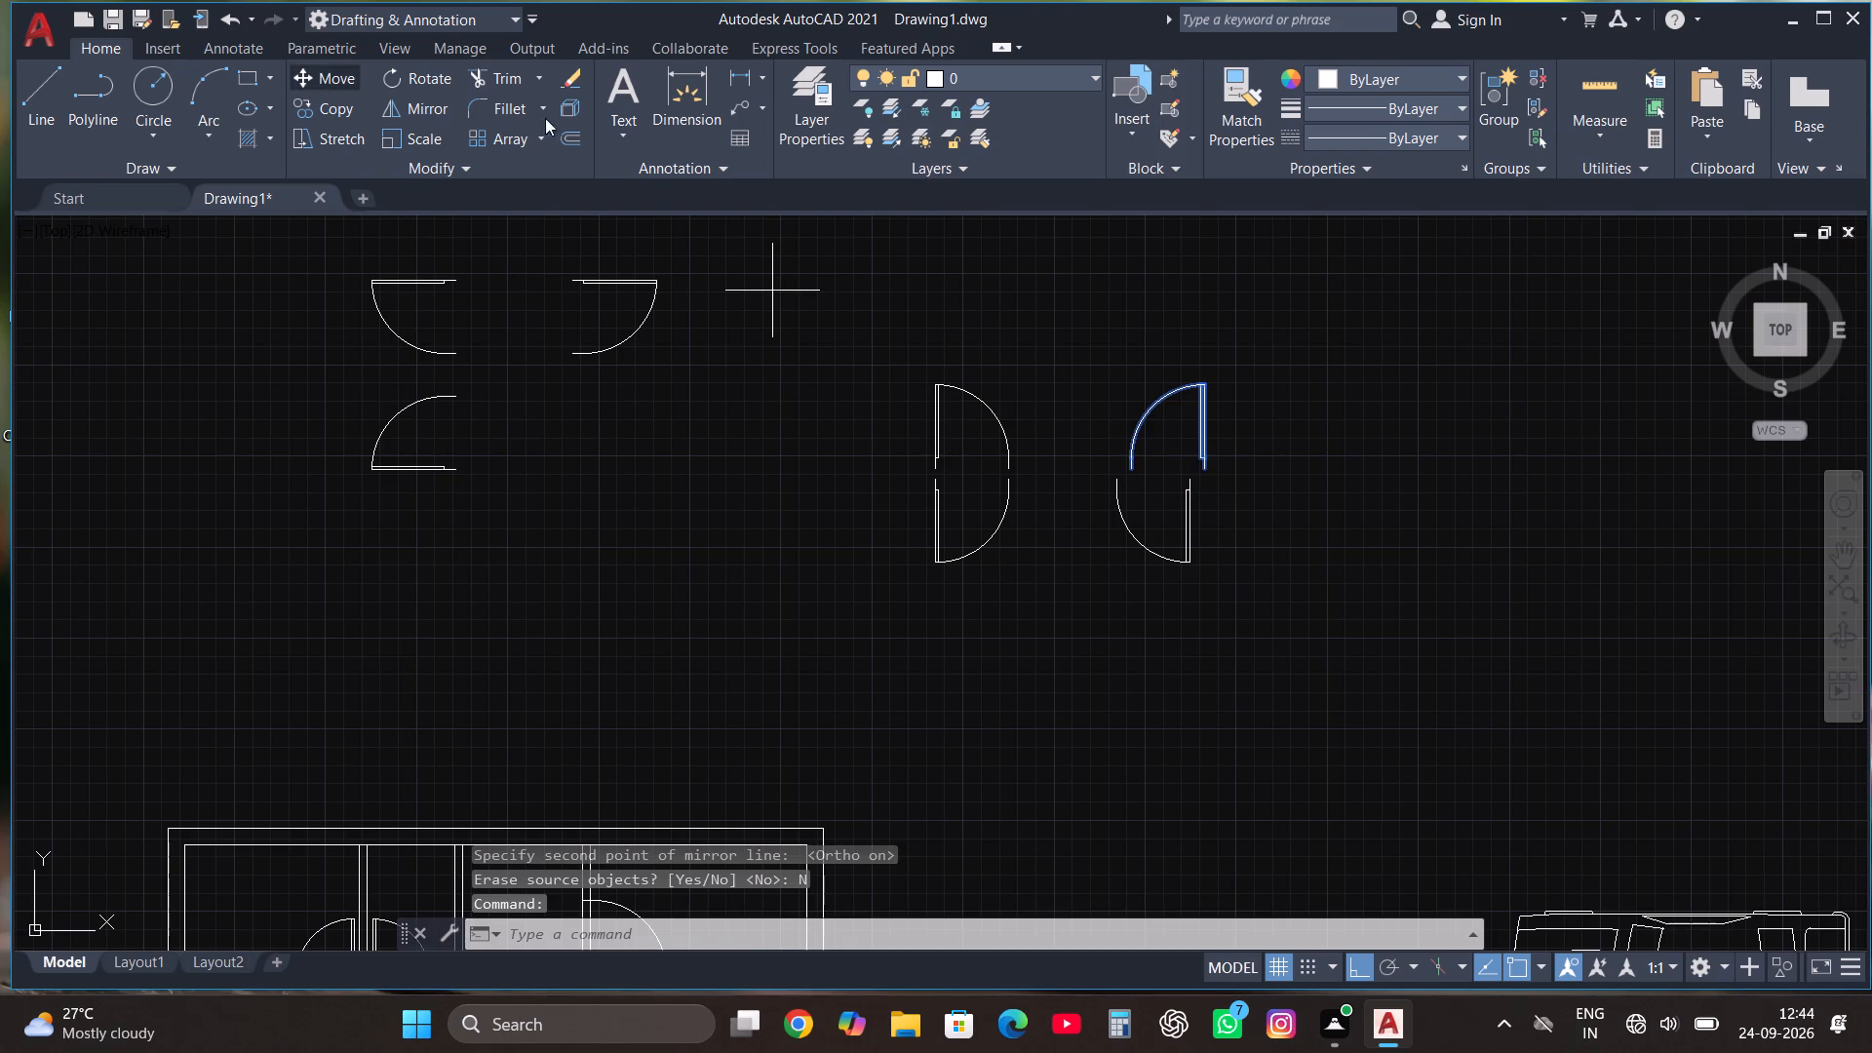
left_click(1207, 471)
scroll(1267, 364, "down", 3)
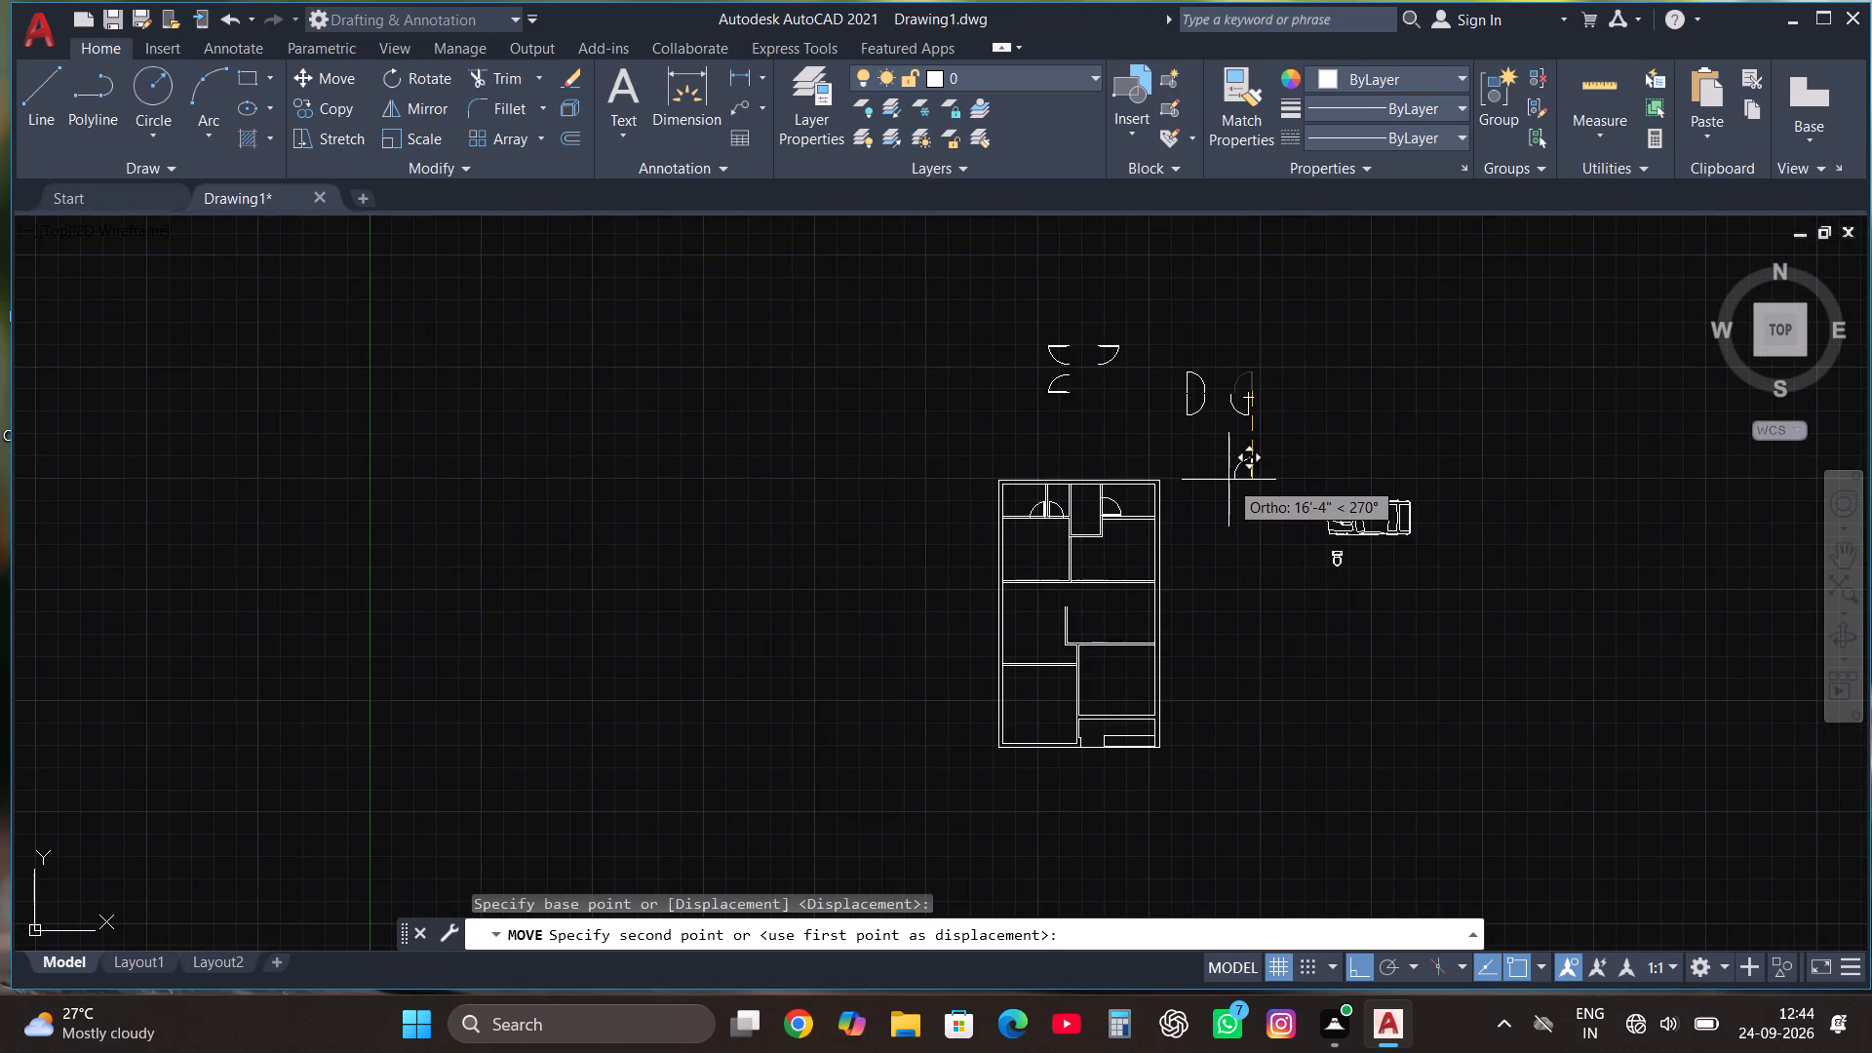
key("F8")
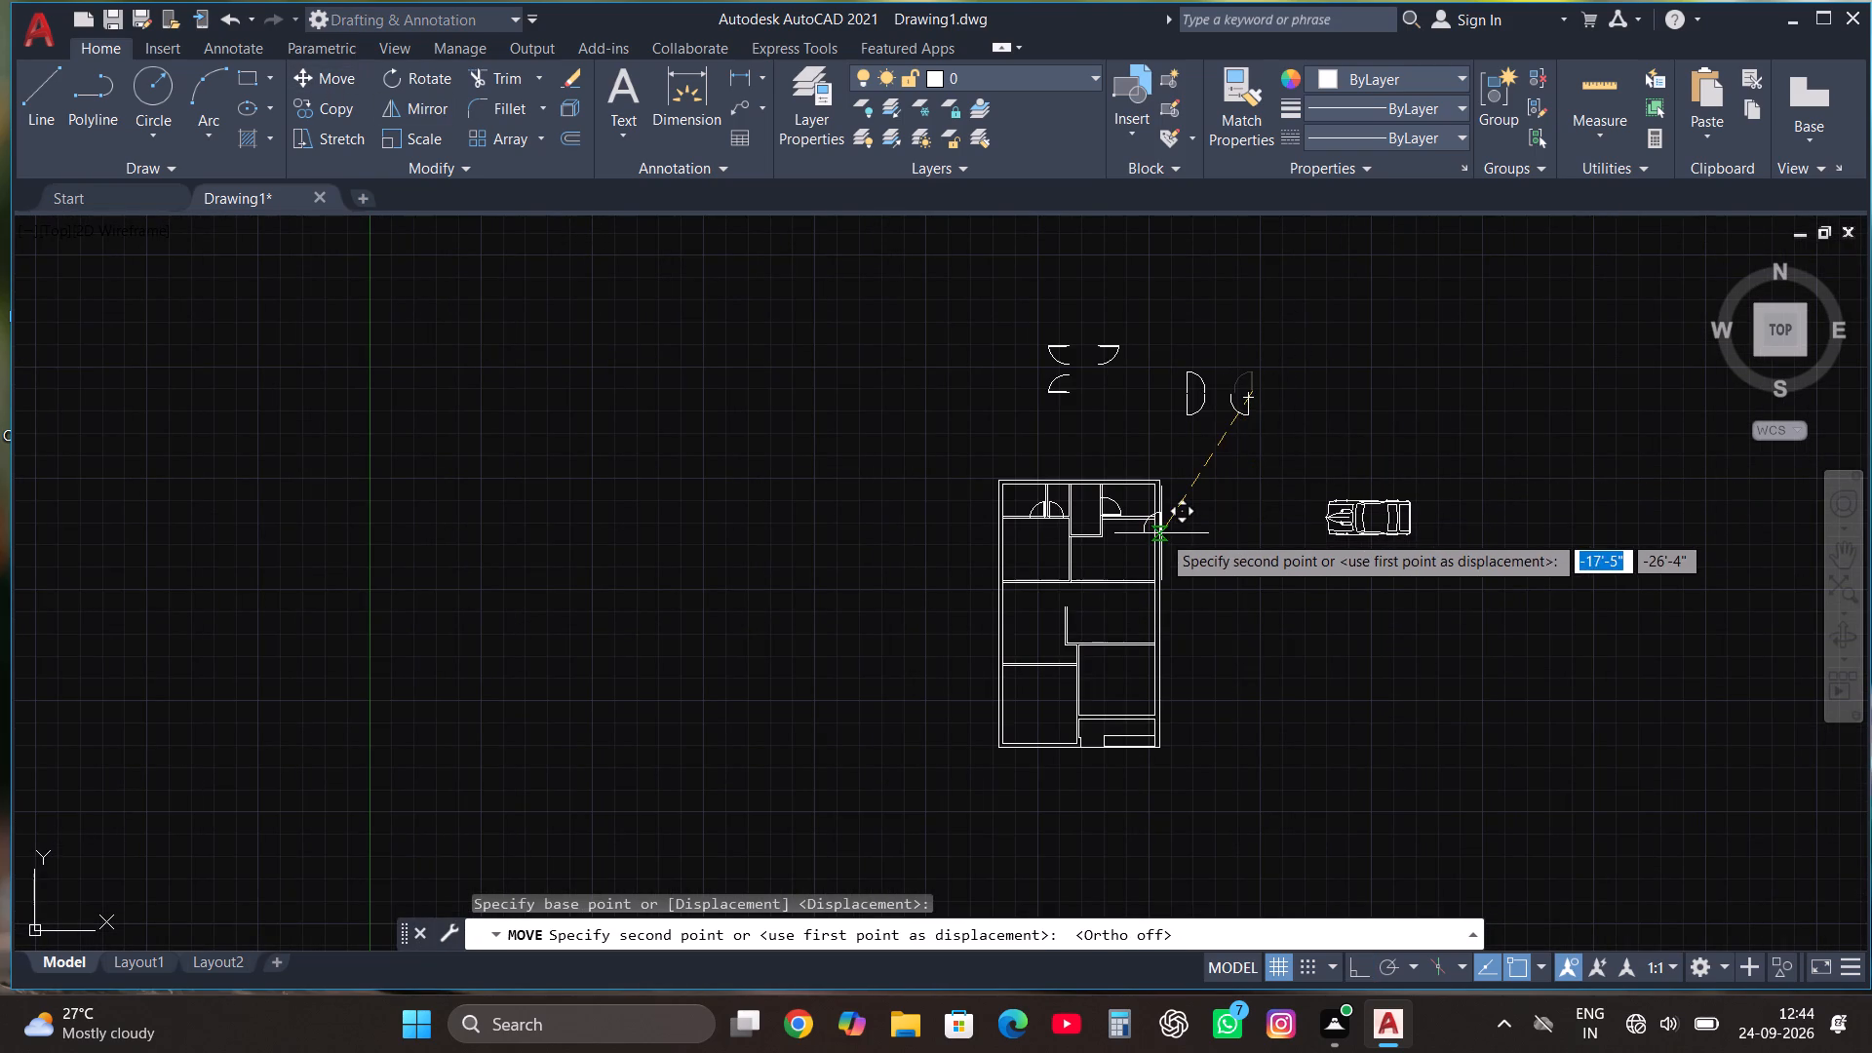
scroll(1156, 533, "up", 3)
scroll(784, 743, "up", 3)
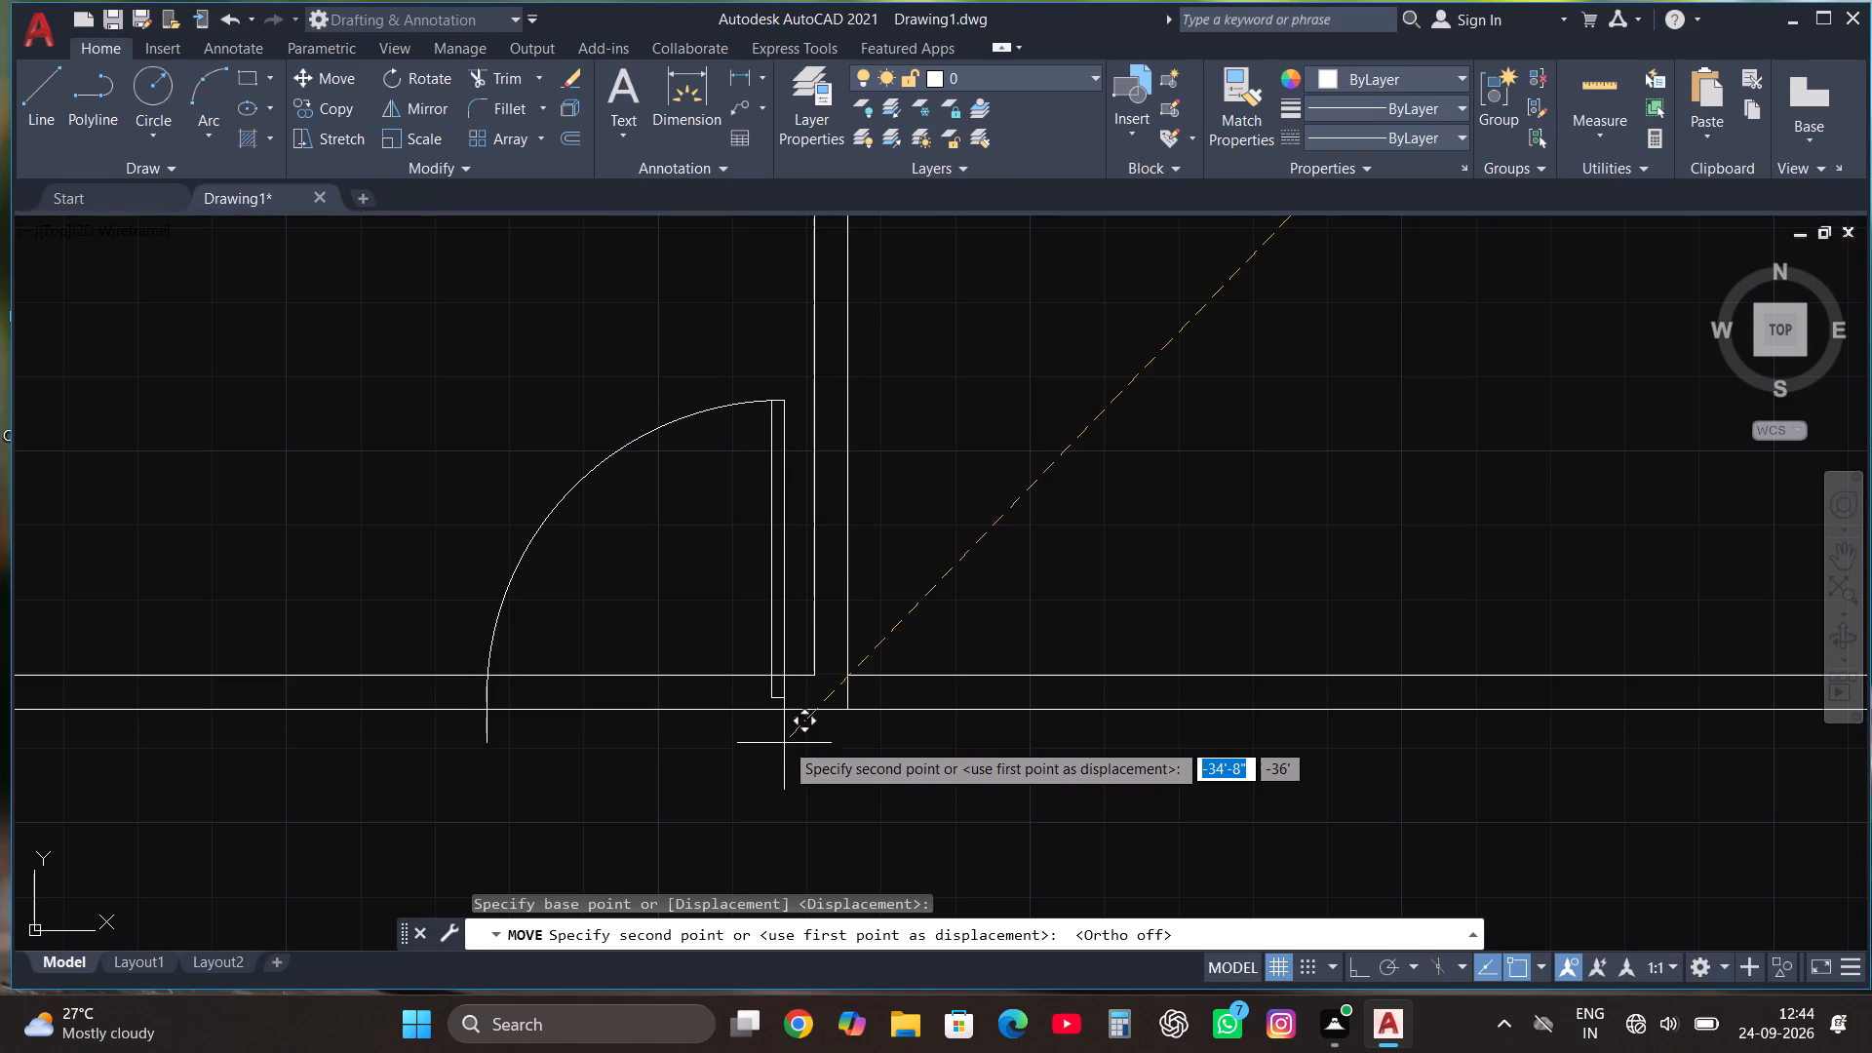
left_click(794, 705)
Copy the upper-left bedroom's door from its lower hinge end down onto the lower-left room's top wall.
scroll(780, 502, "down", 4)
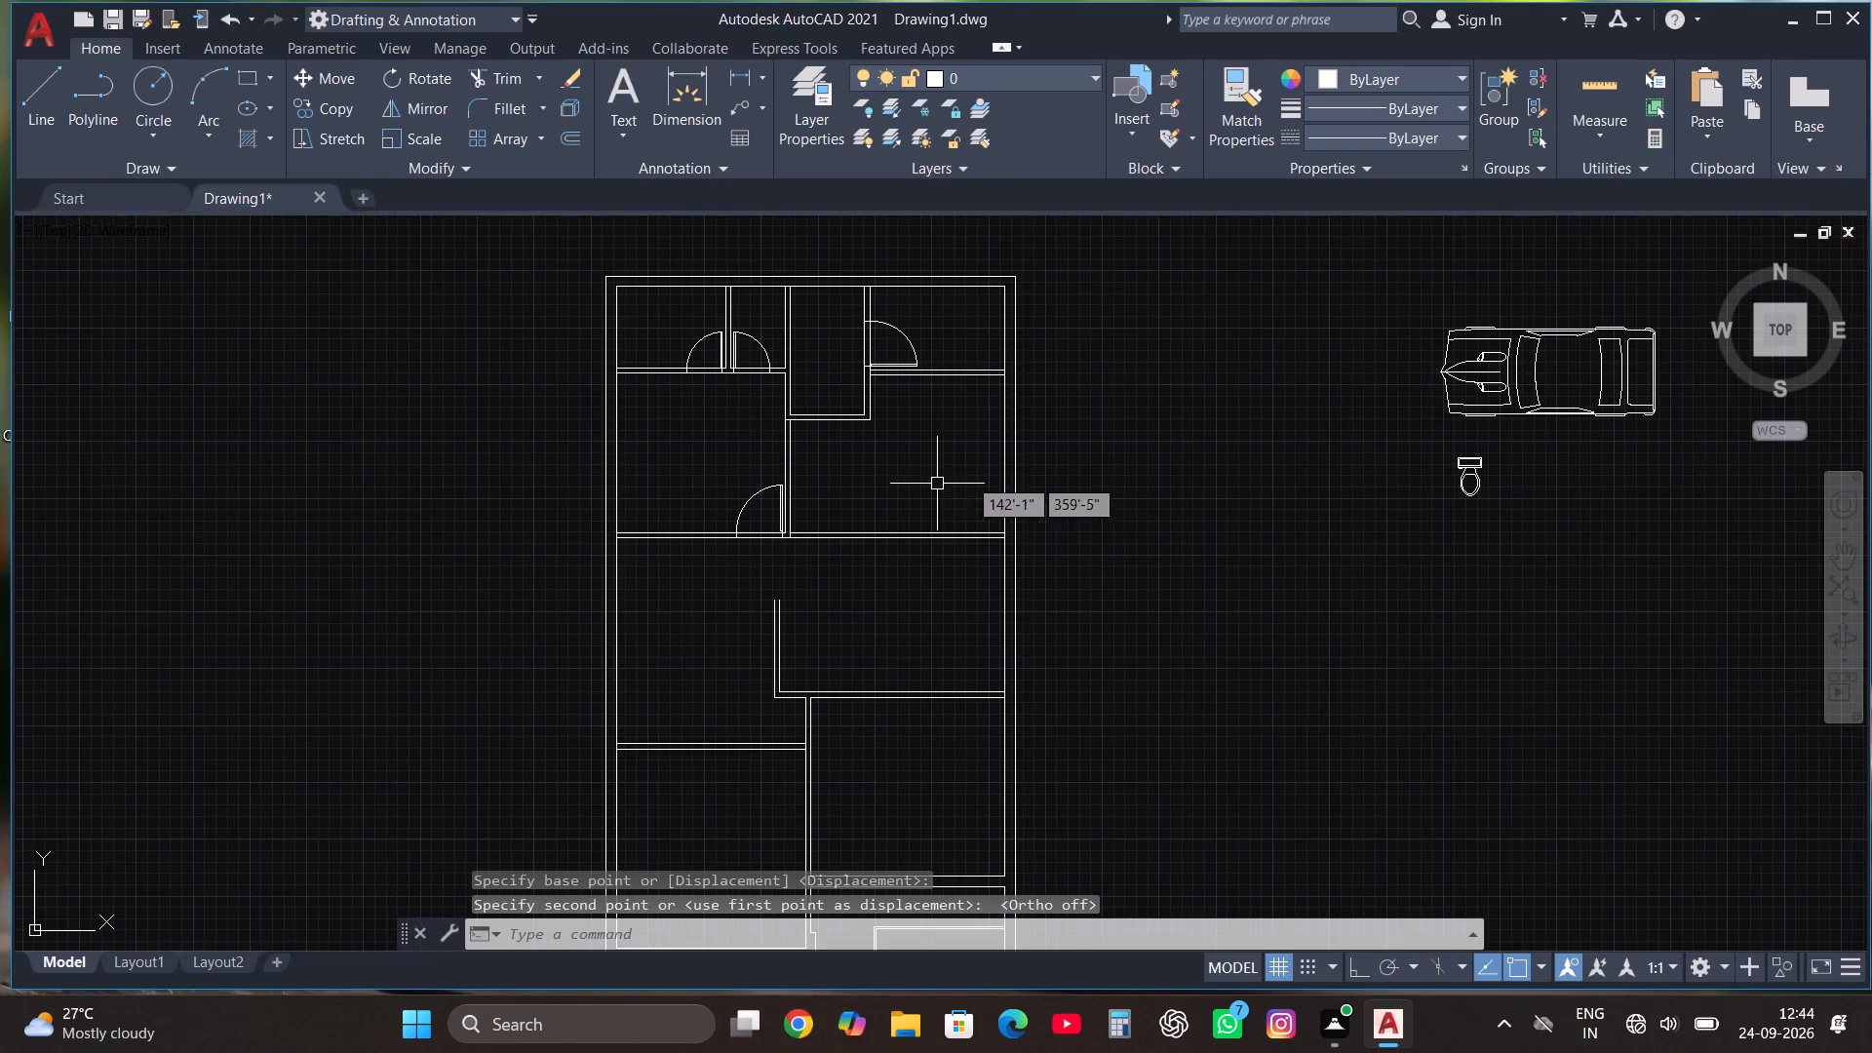
scroll(1021, 572, "down", 2)
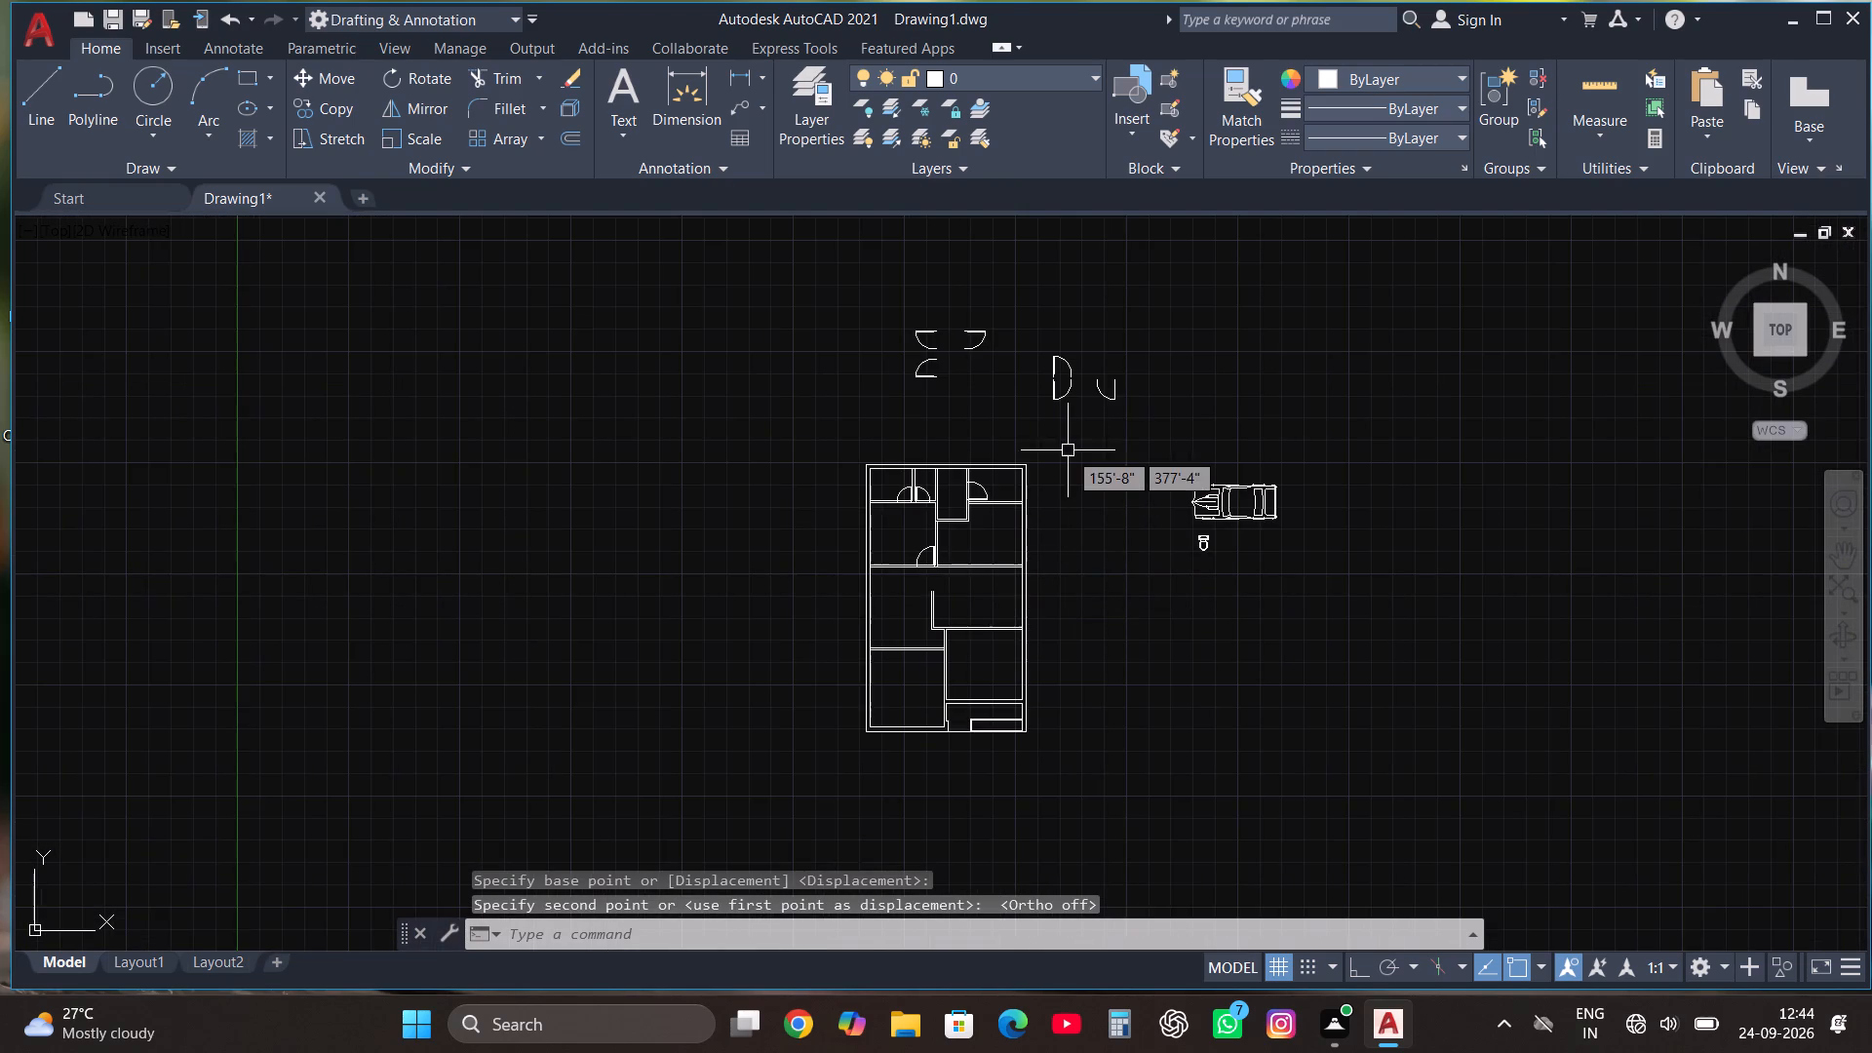
scroll(923, 580, "up", 2)
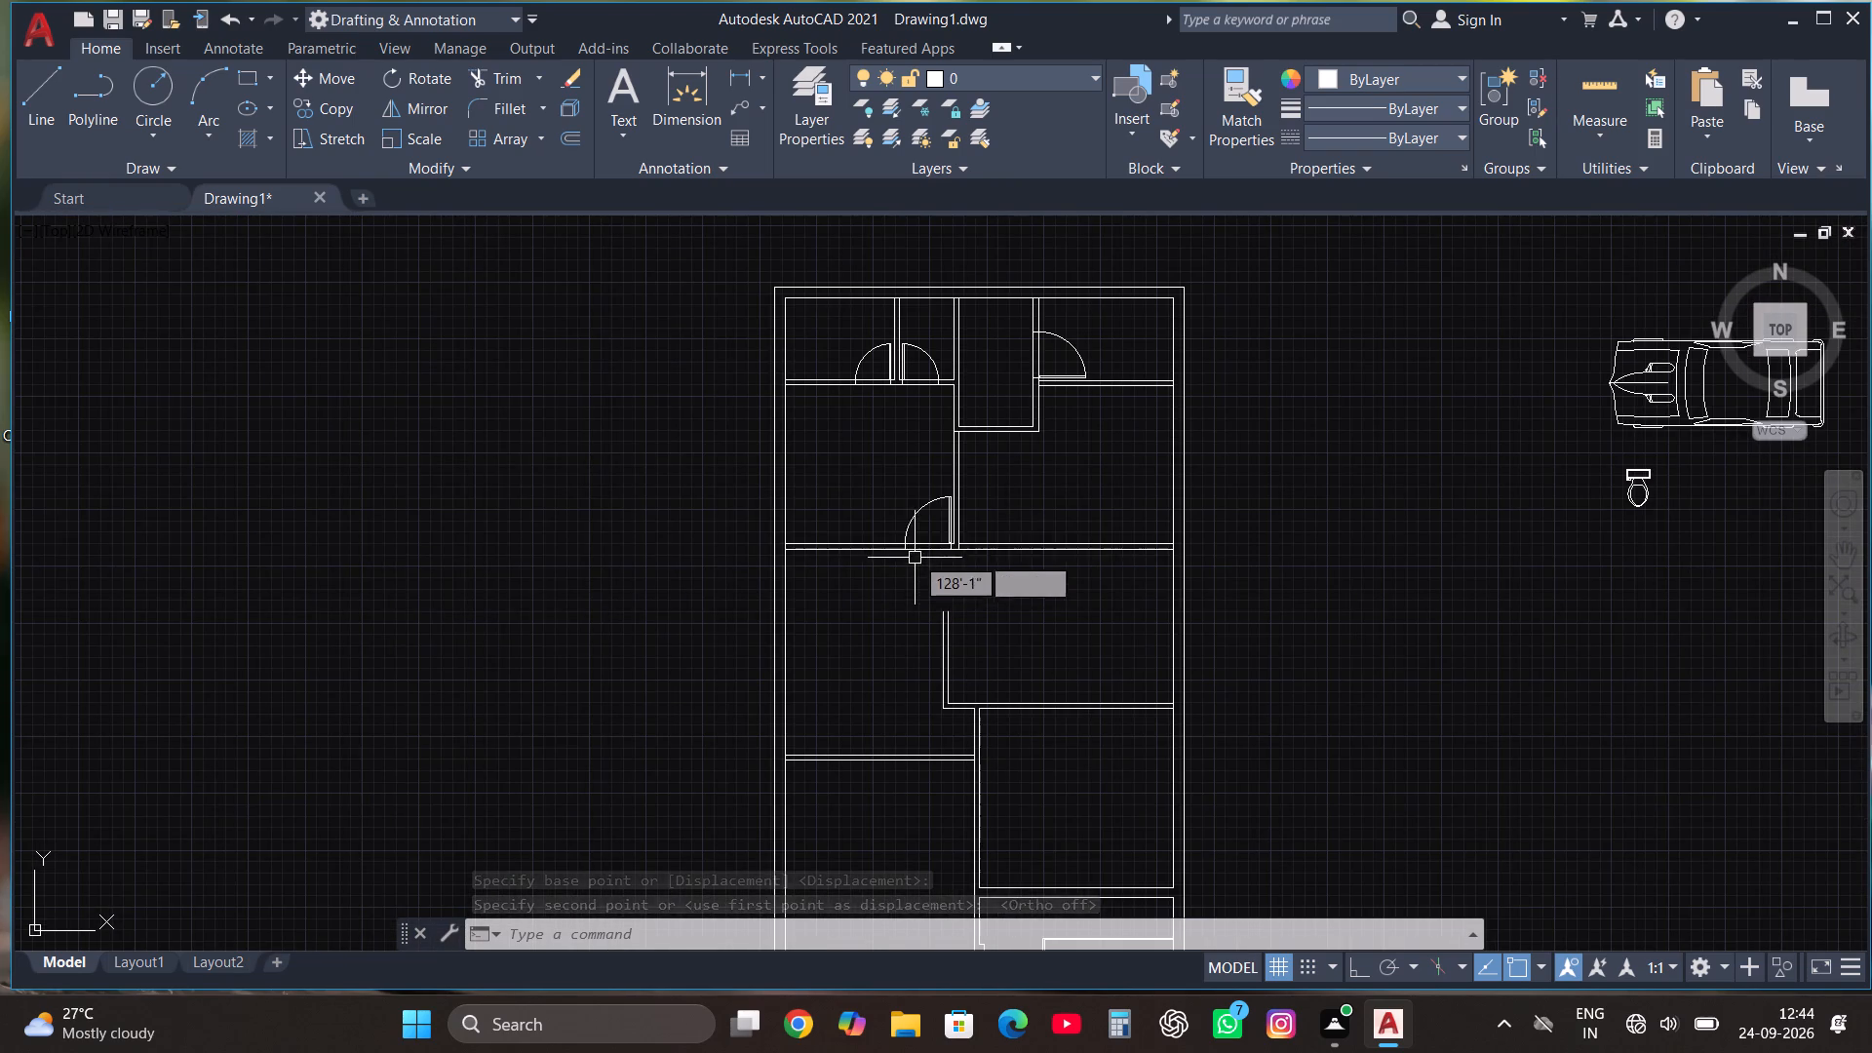
left_click(912, 505)
left_click(920, 535)
left_click(920, 521)
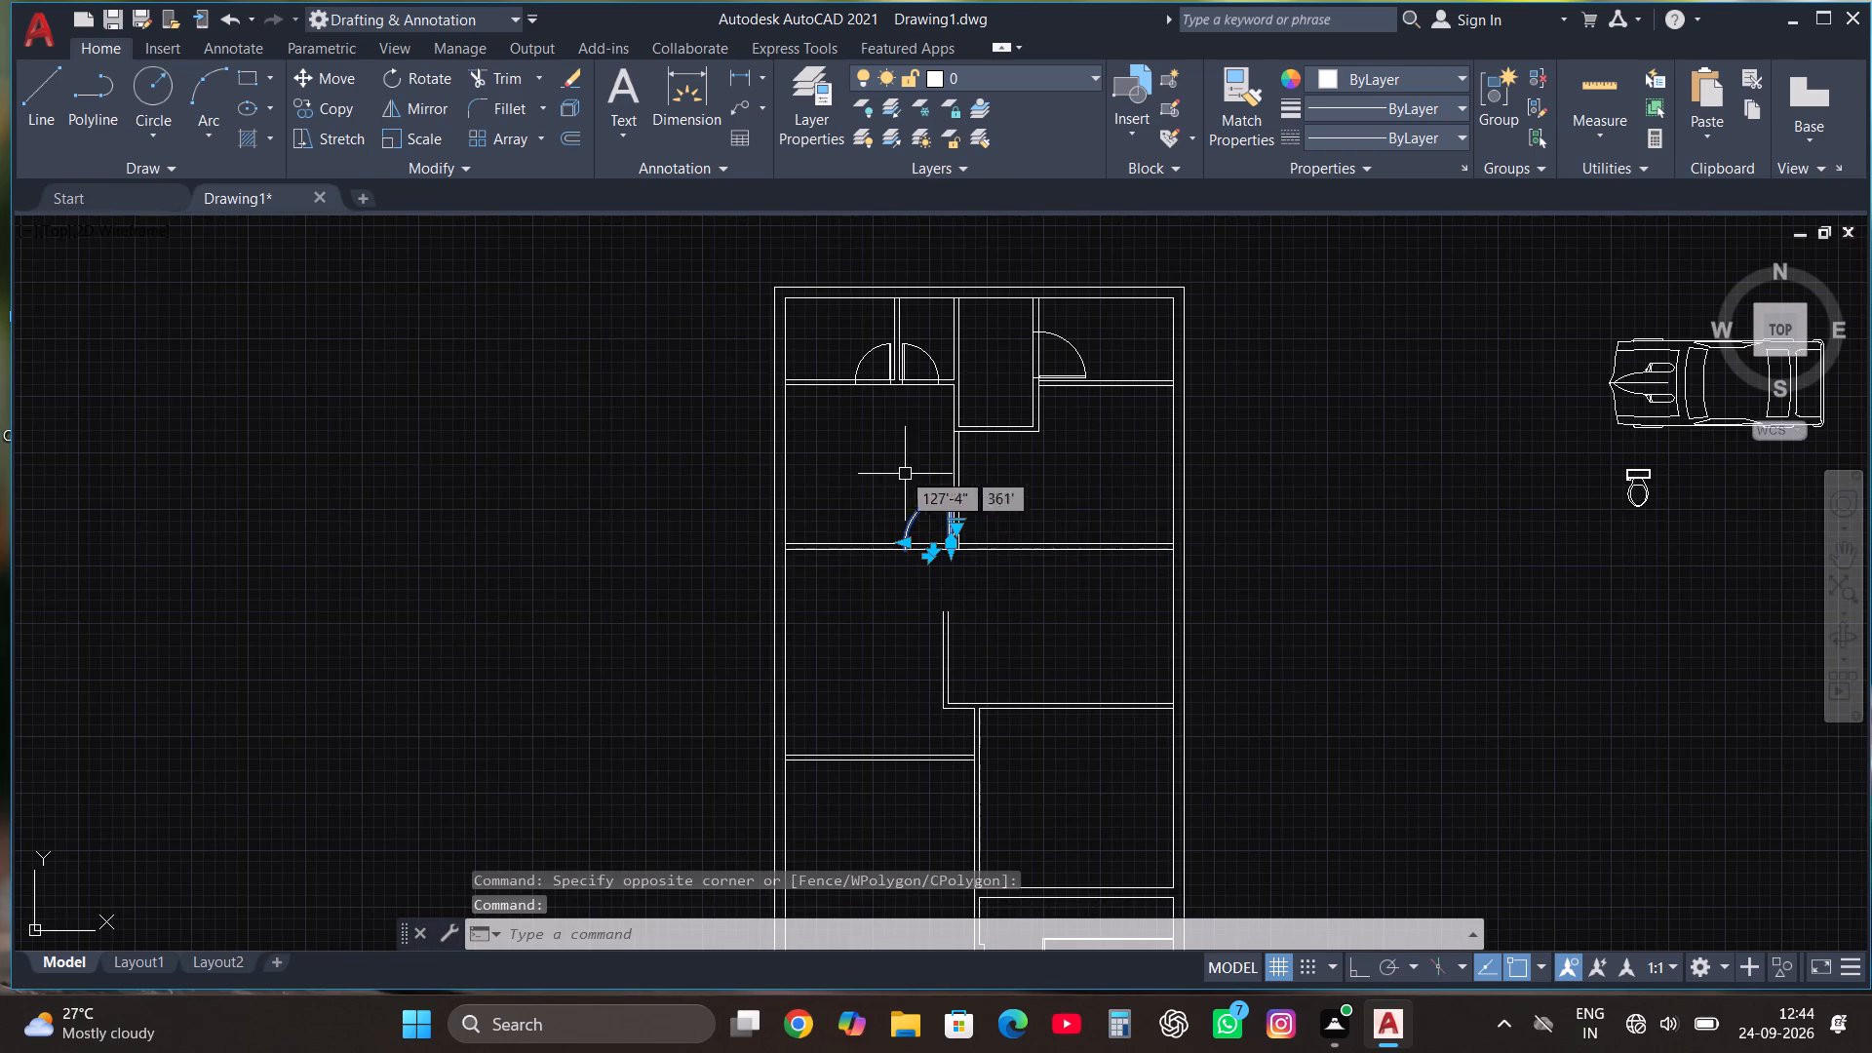
left_click(349, 109)
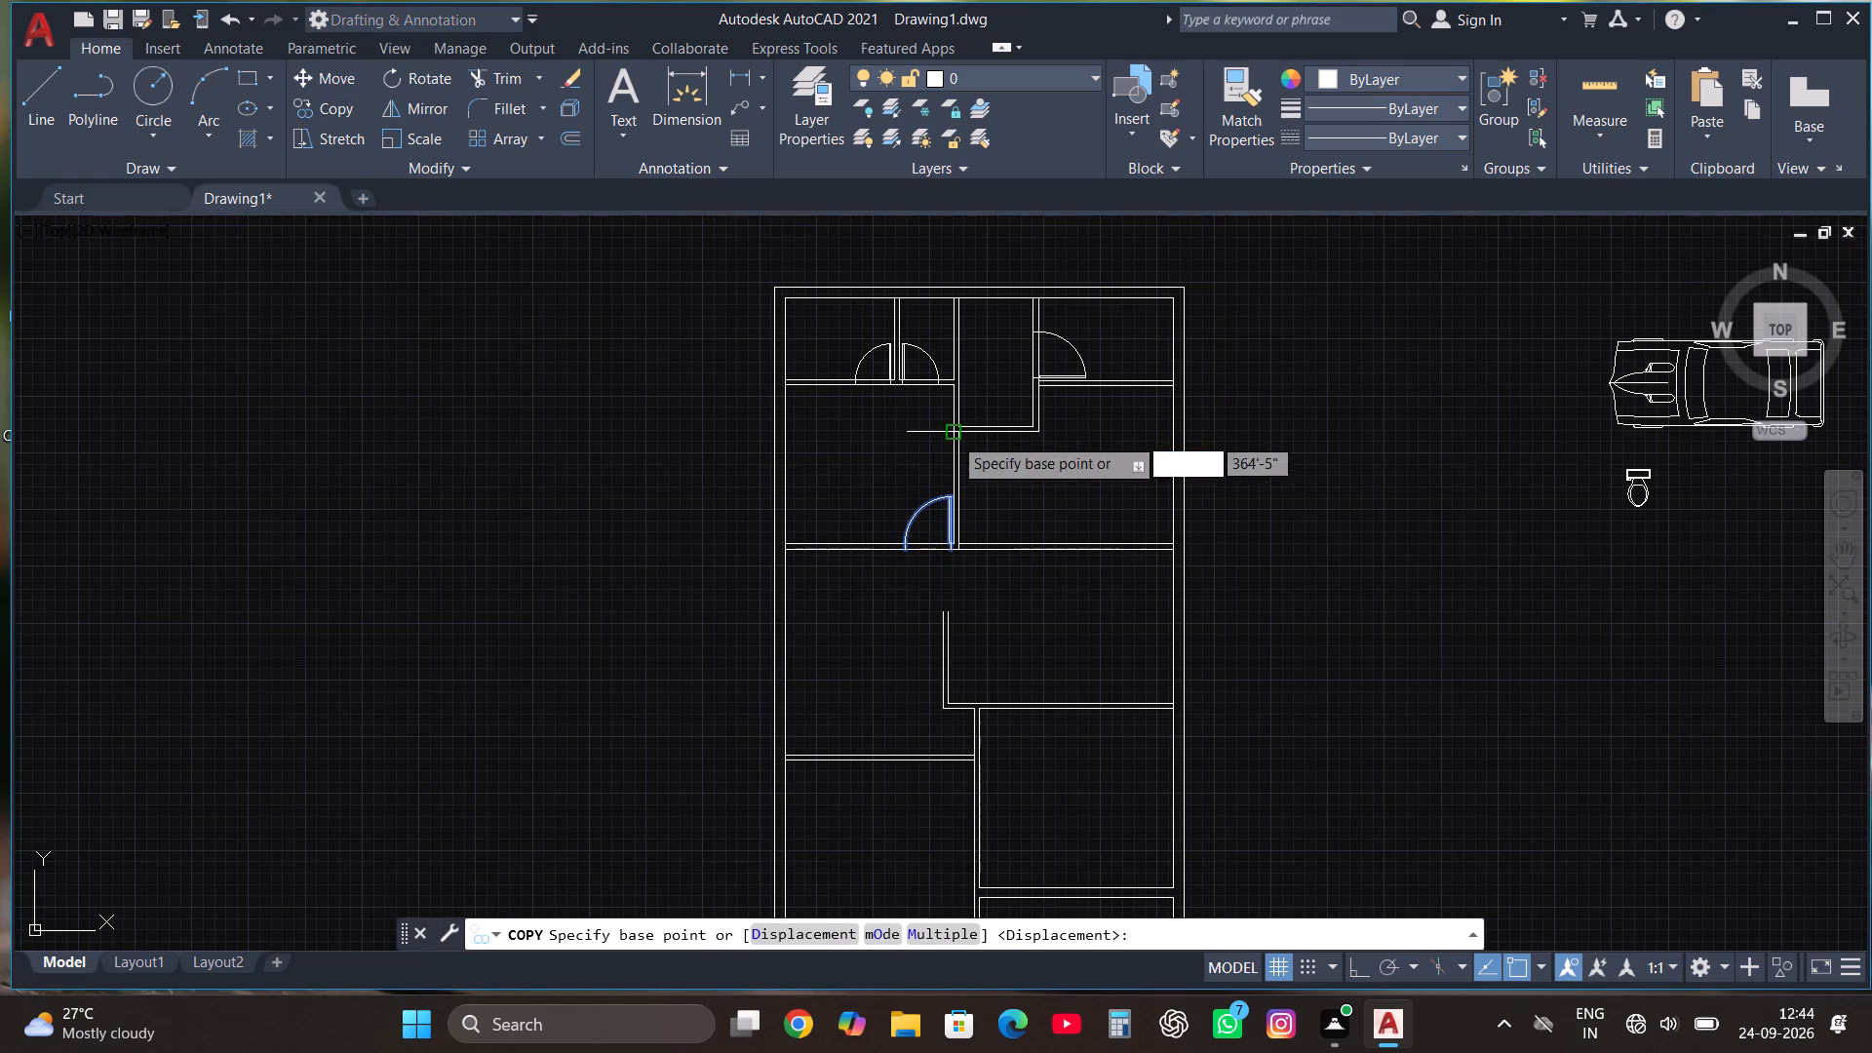
scroll(951, 554, "up", 3)
left_click(944, 533)
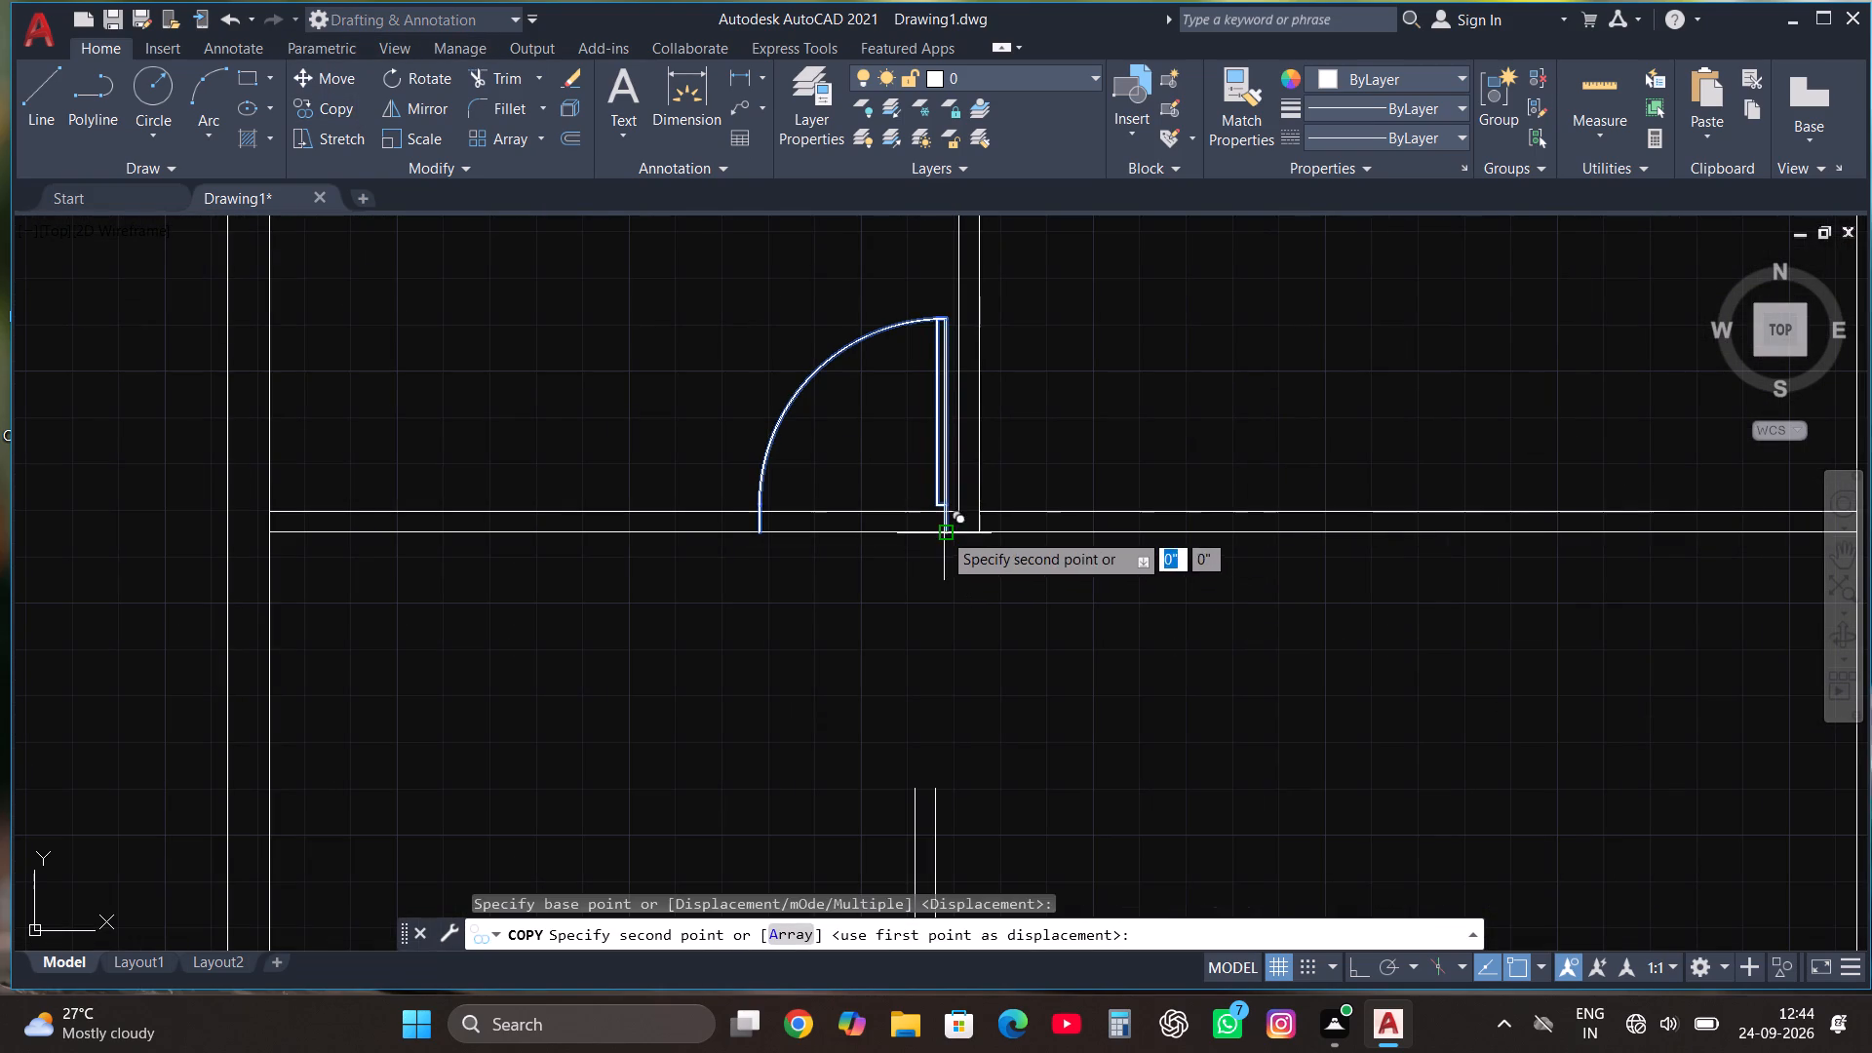
scroll(928, 431, "down", 3)
scroll(930, 680, "up", 4)
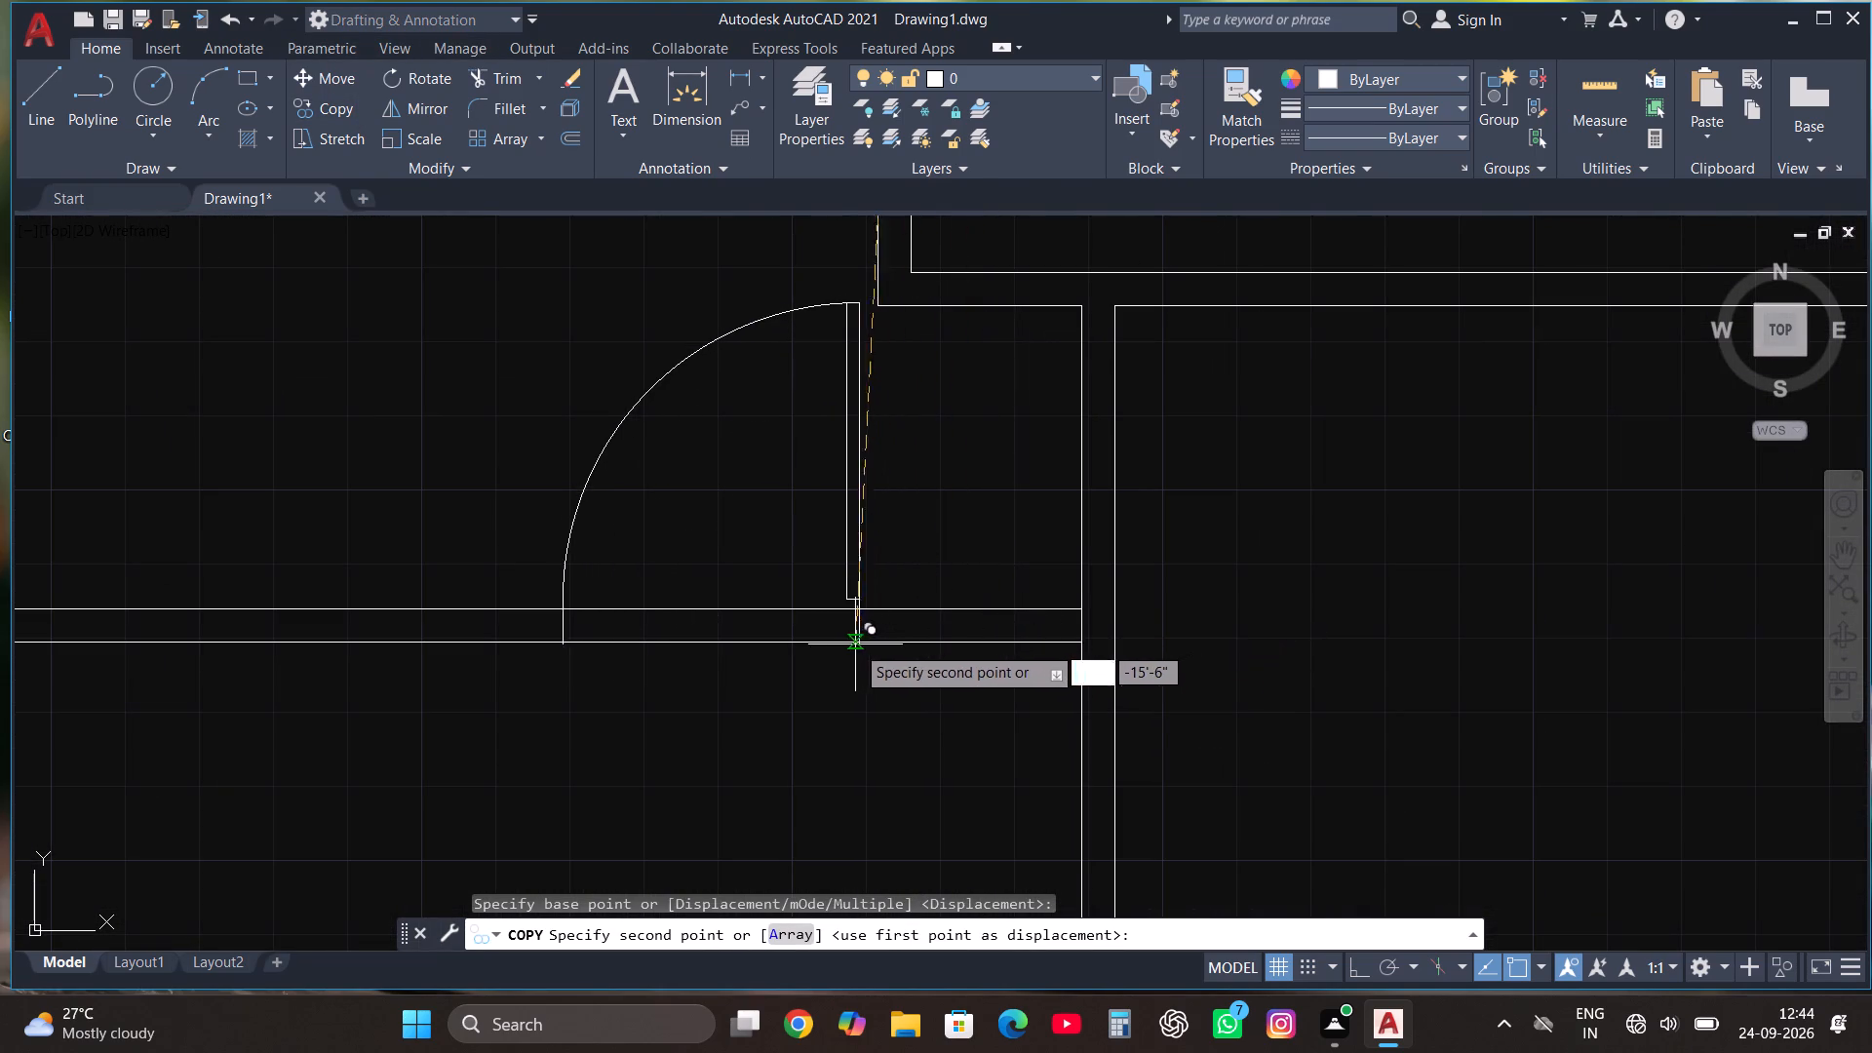
left_click(850, 643)
Move the copied door about 1'-10" right along the lower-left room's top wall, closer to the partition.
scroll(992, 443, "down", 2)
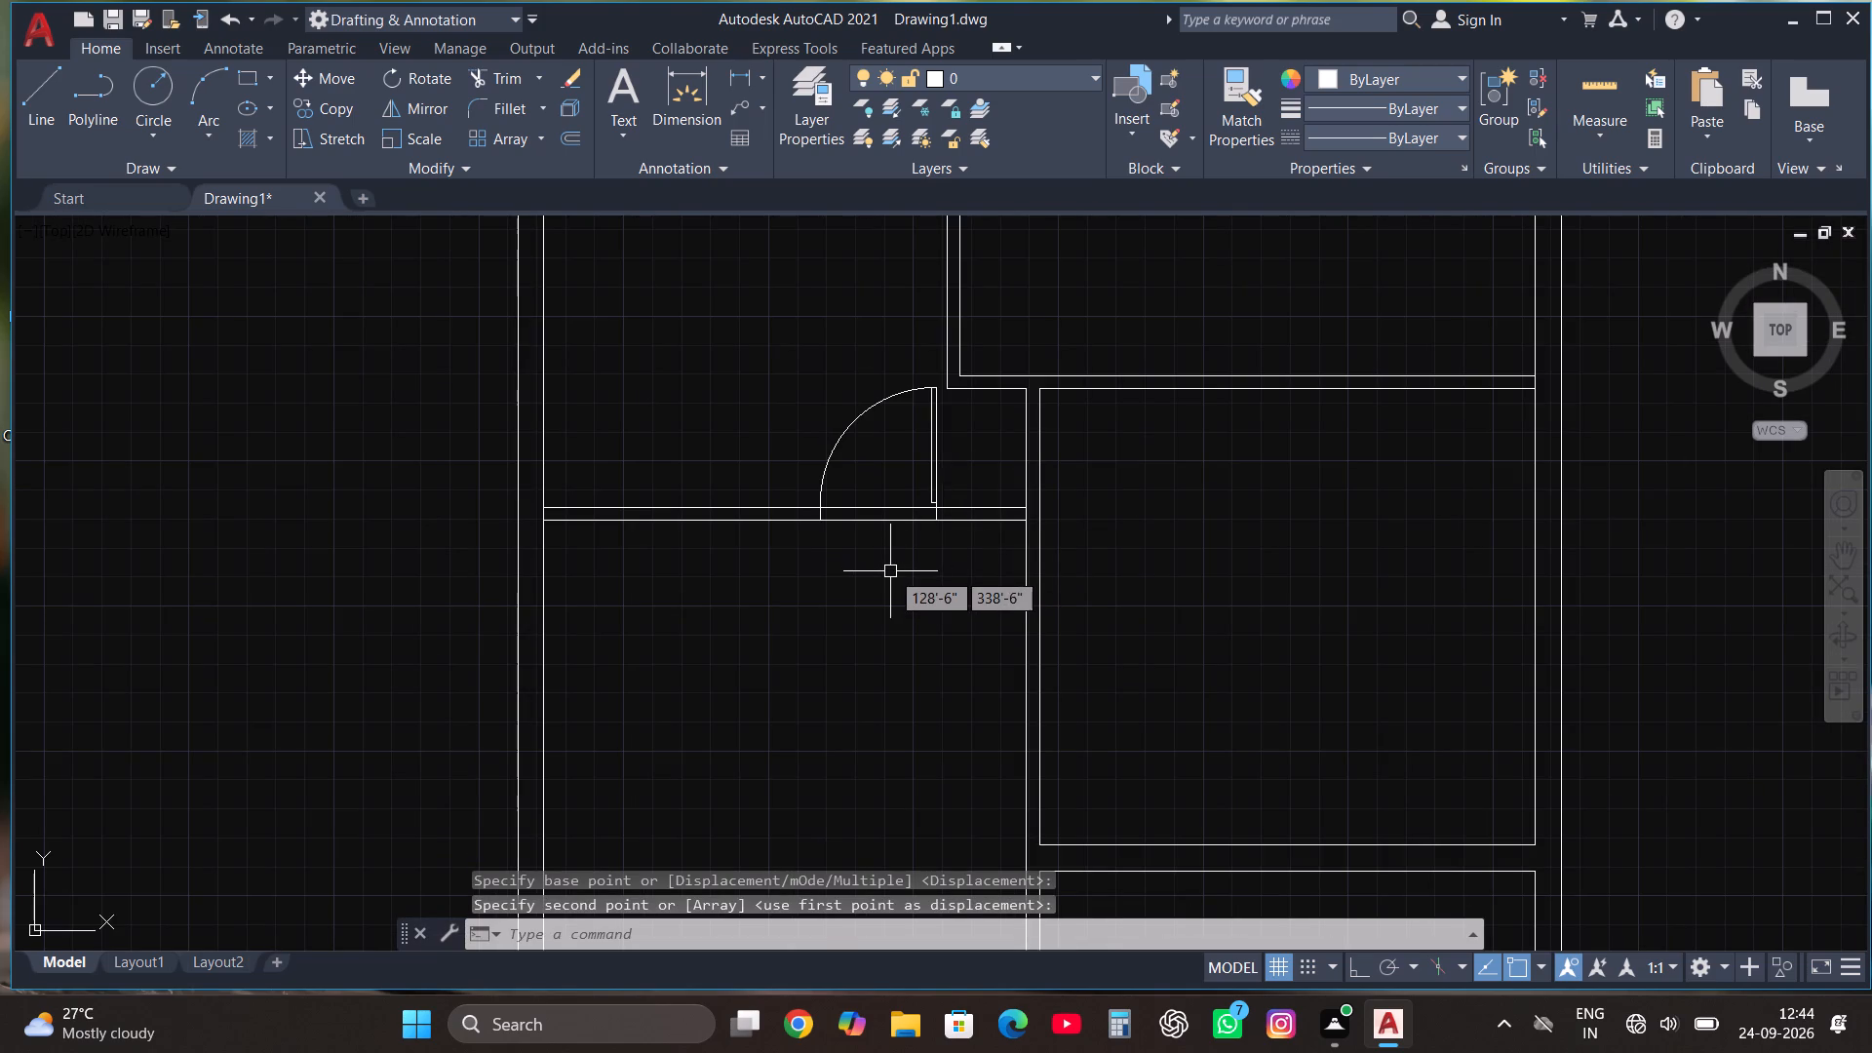
scroll(894, 545, "down", 2)
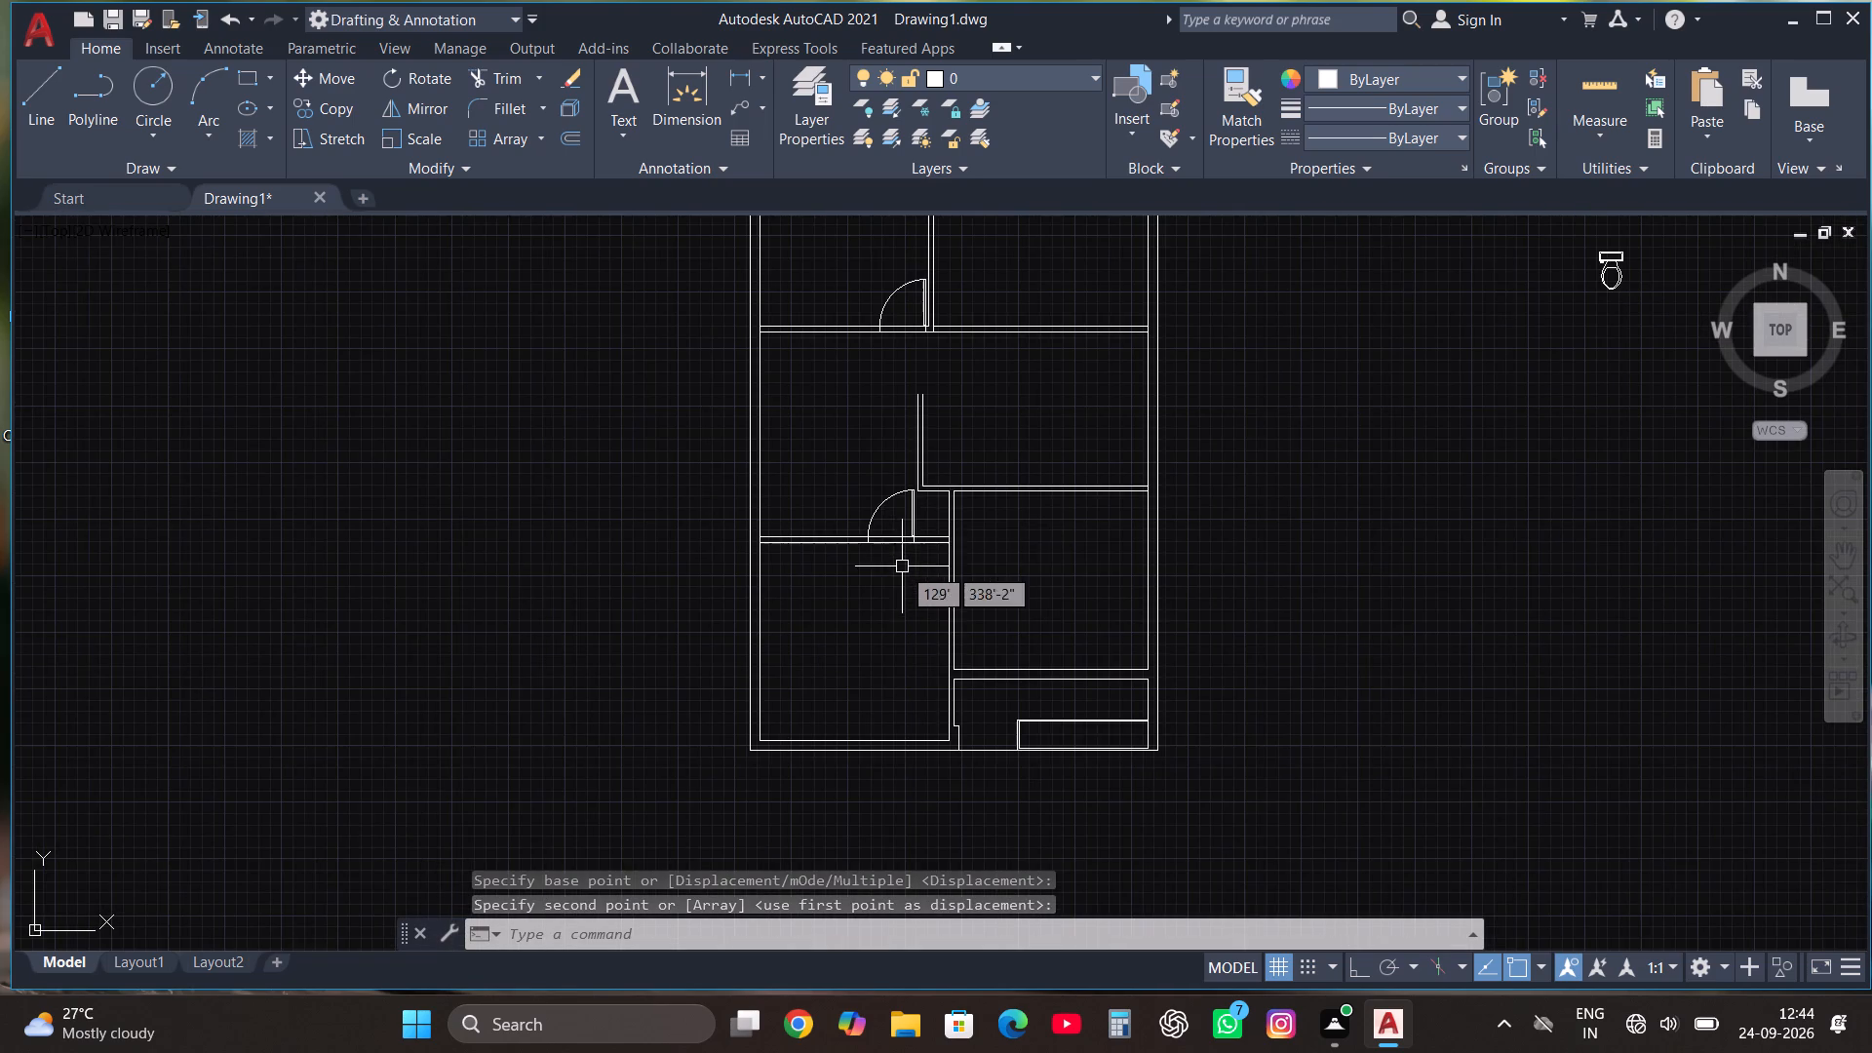
scroll(925, 498, "up", 2)
left_click(894, 539)
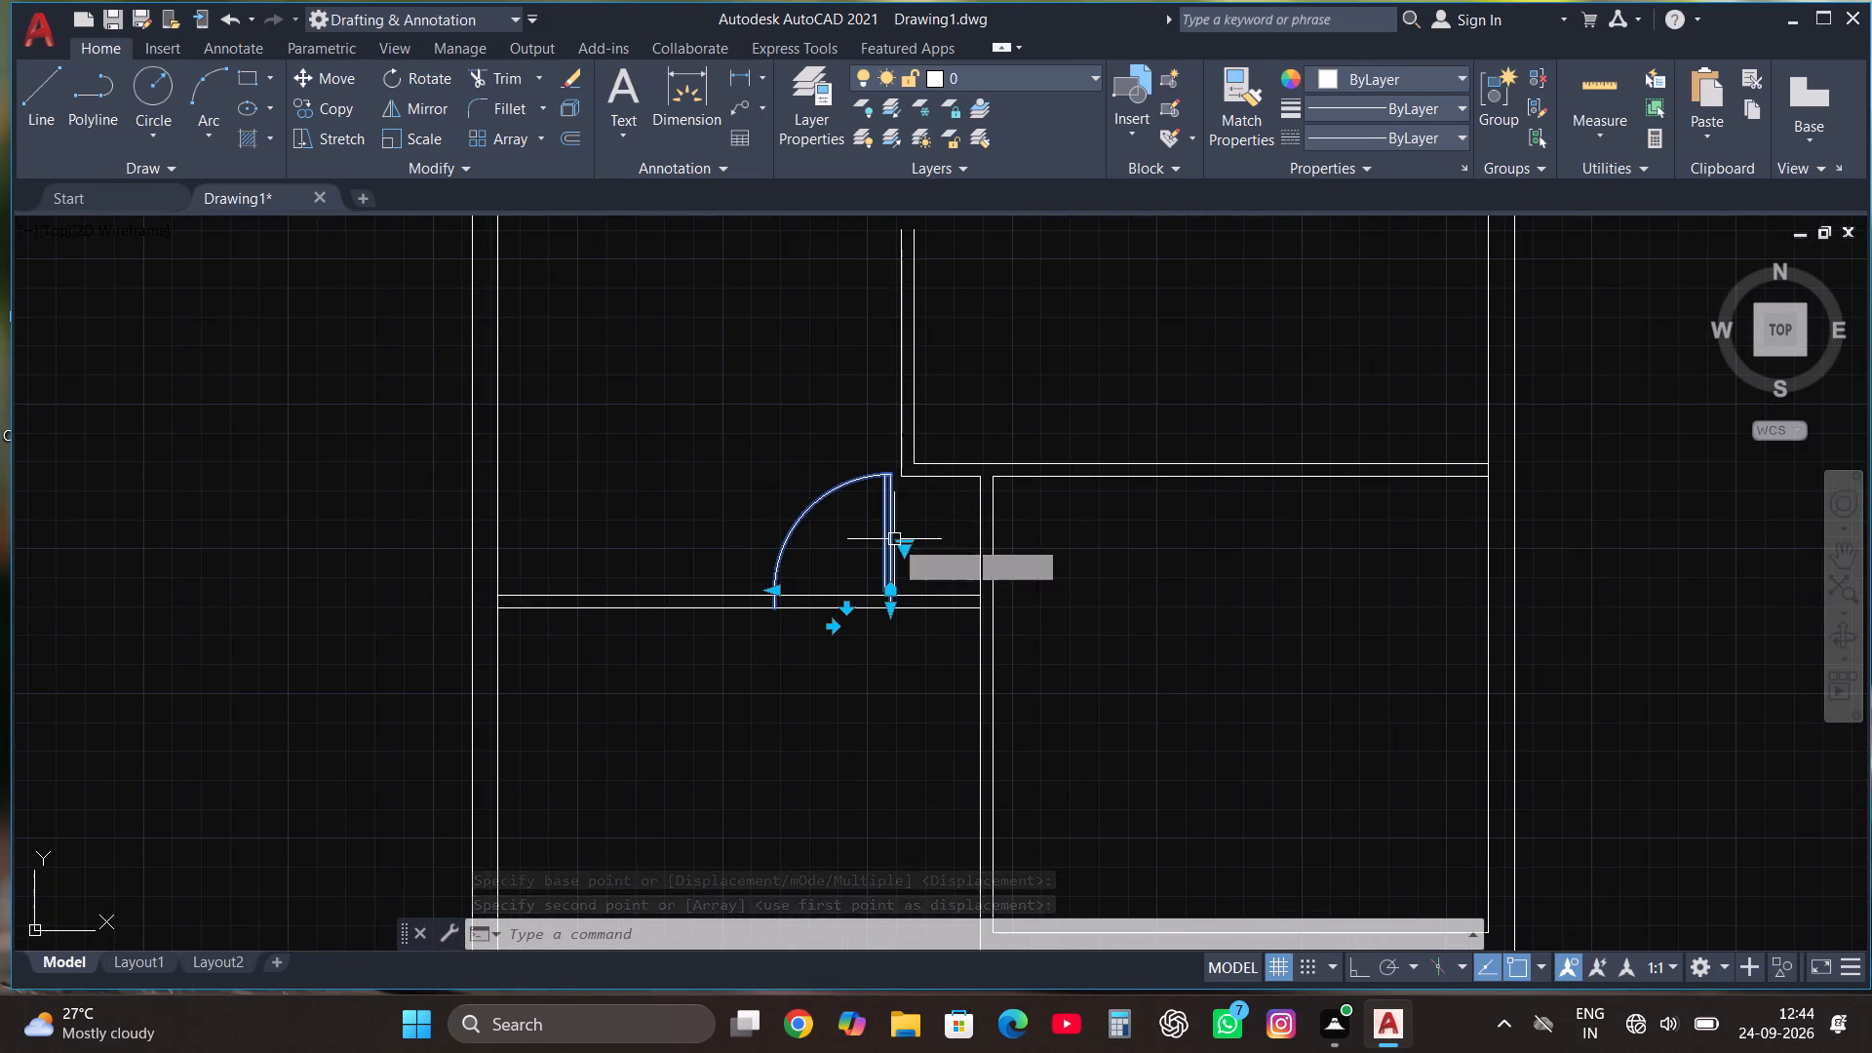
left_click(343, 72)
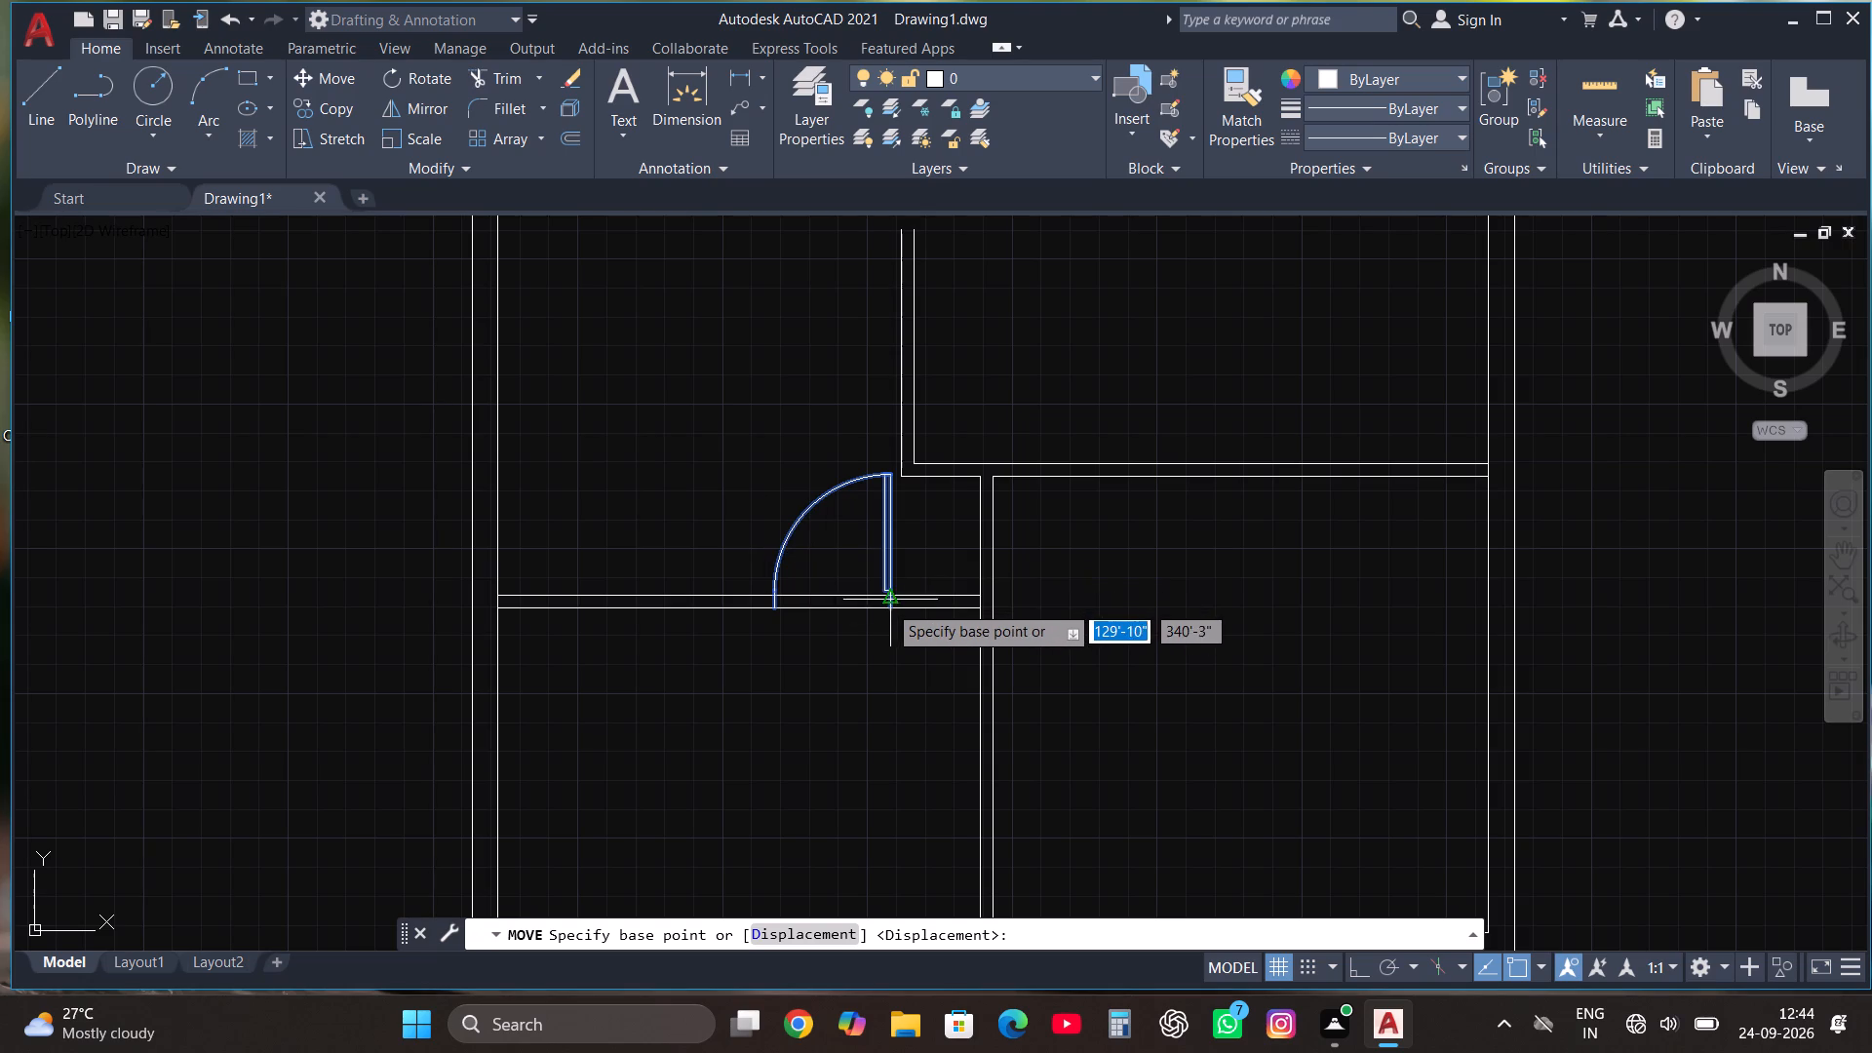
left_click(891, 608)
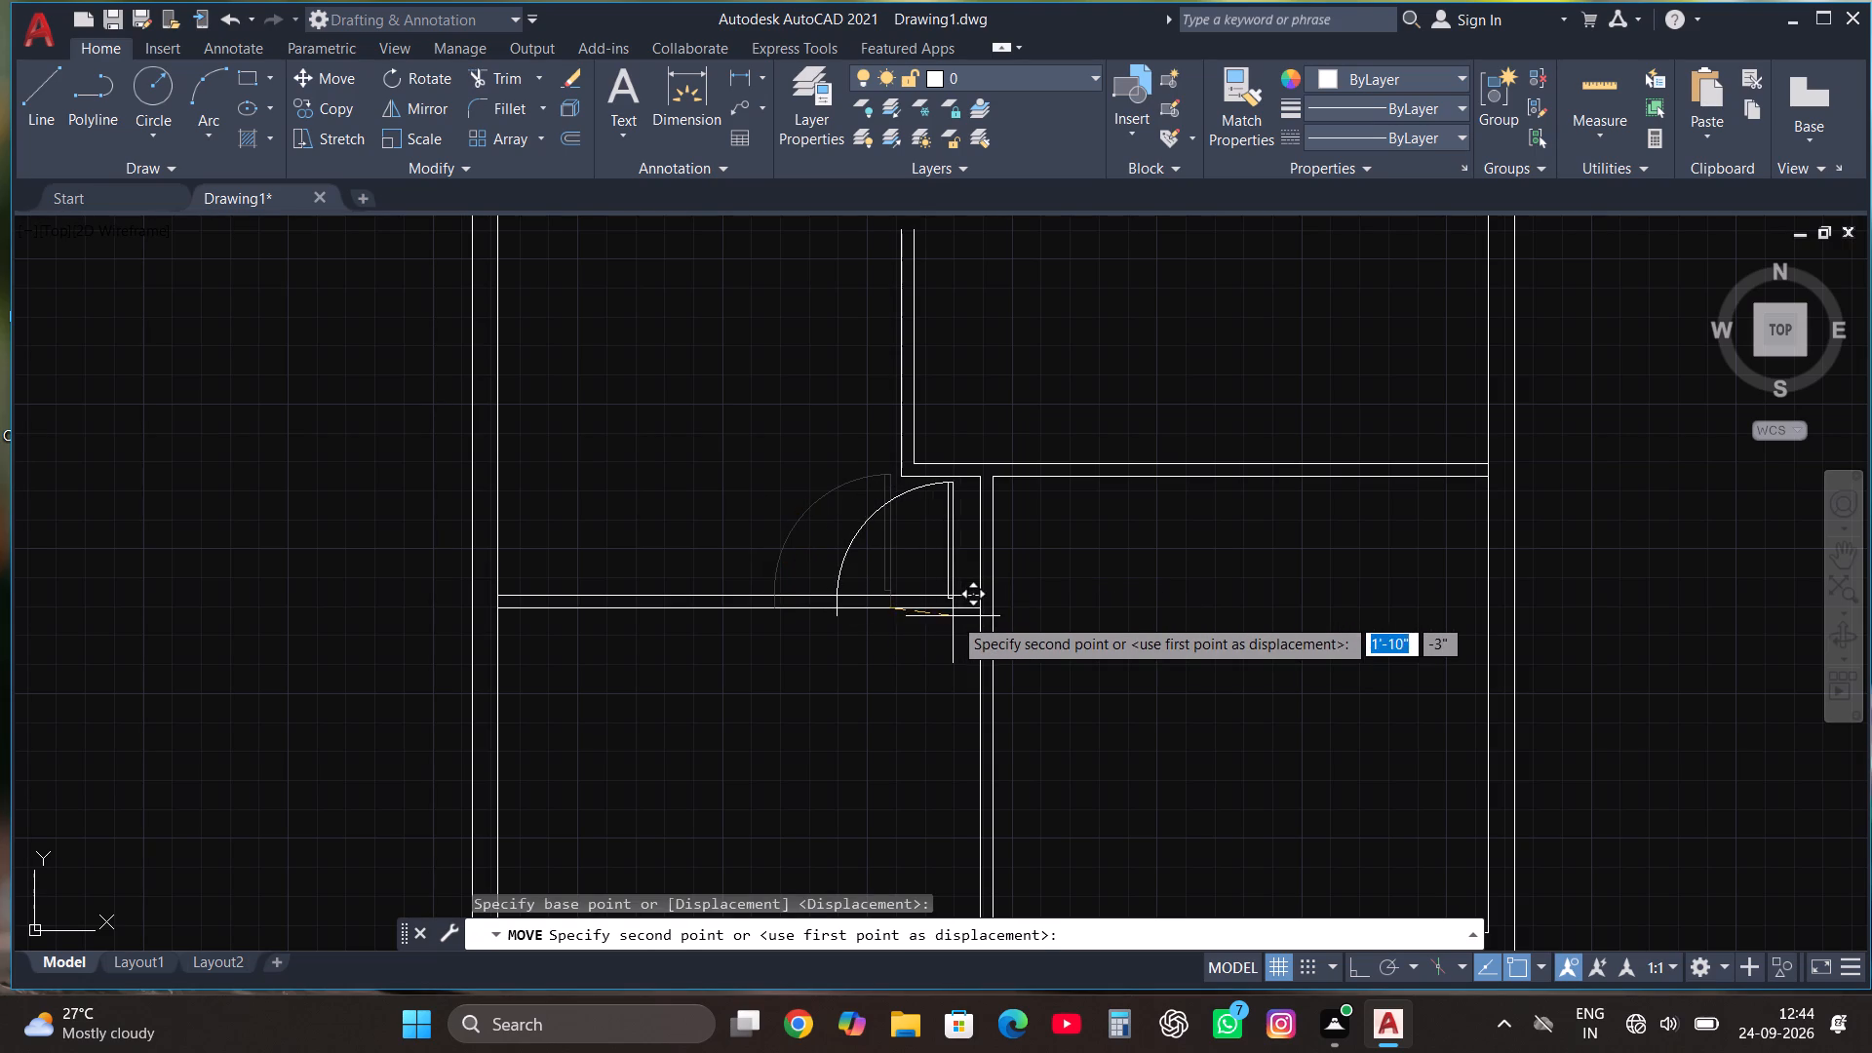
left_click(951, 607)
Scale the lower-left room's door down slightly by eye about its lower hinge end.
left_click(946, 576)
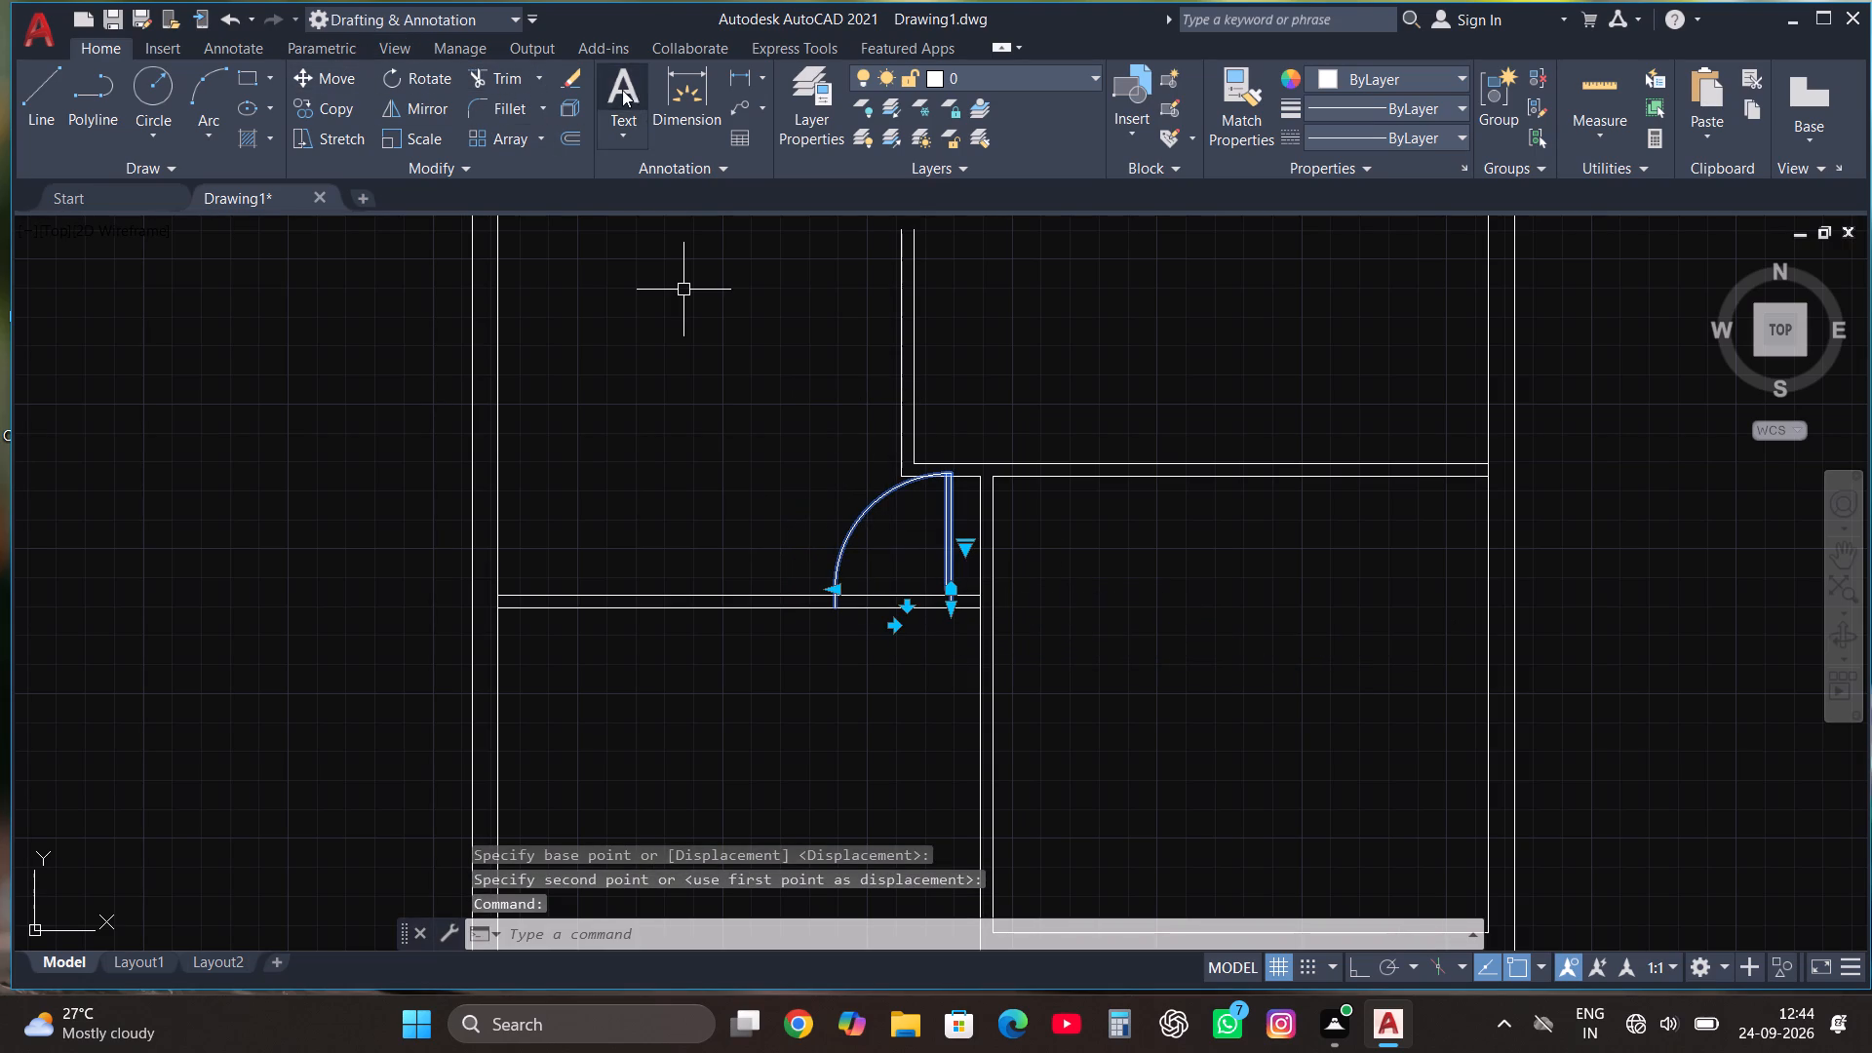
left_click(432, 139)
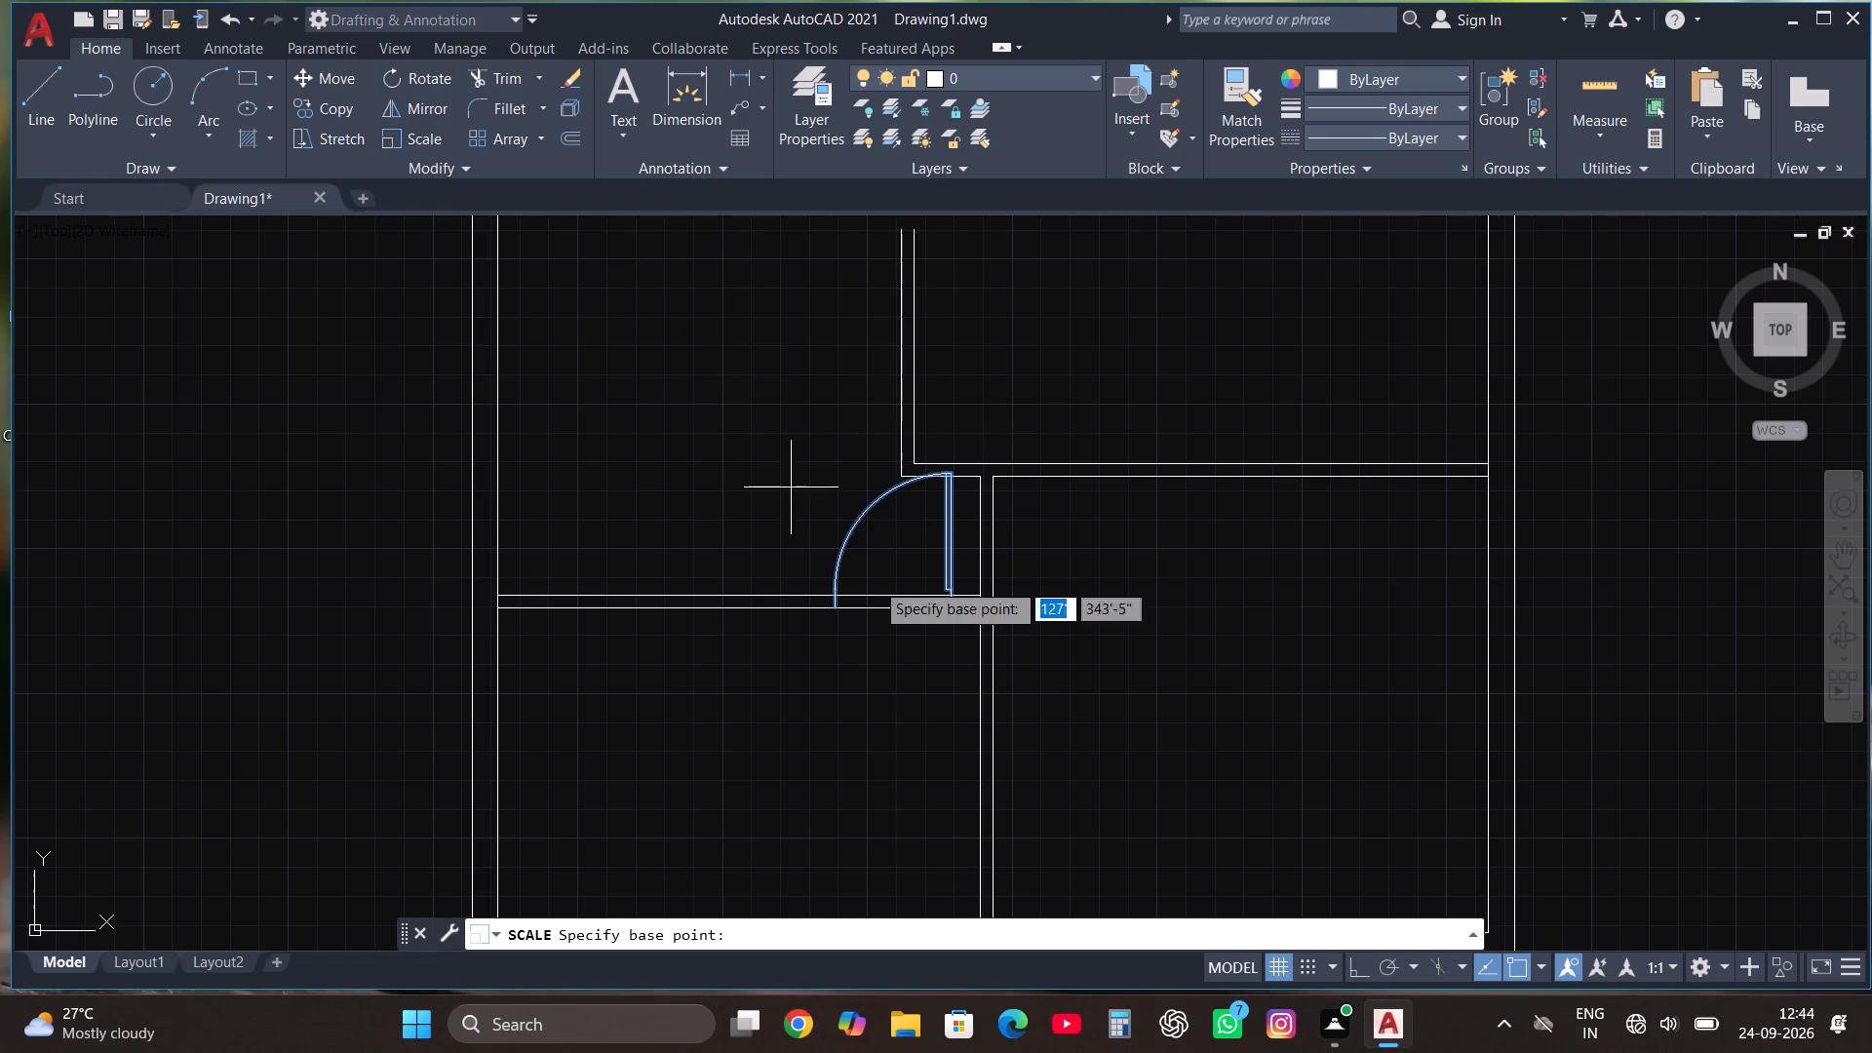
left_click(950, 608)
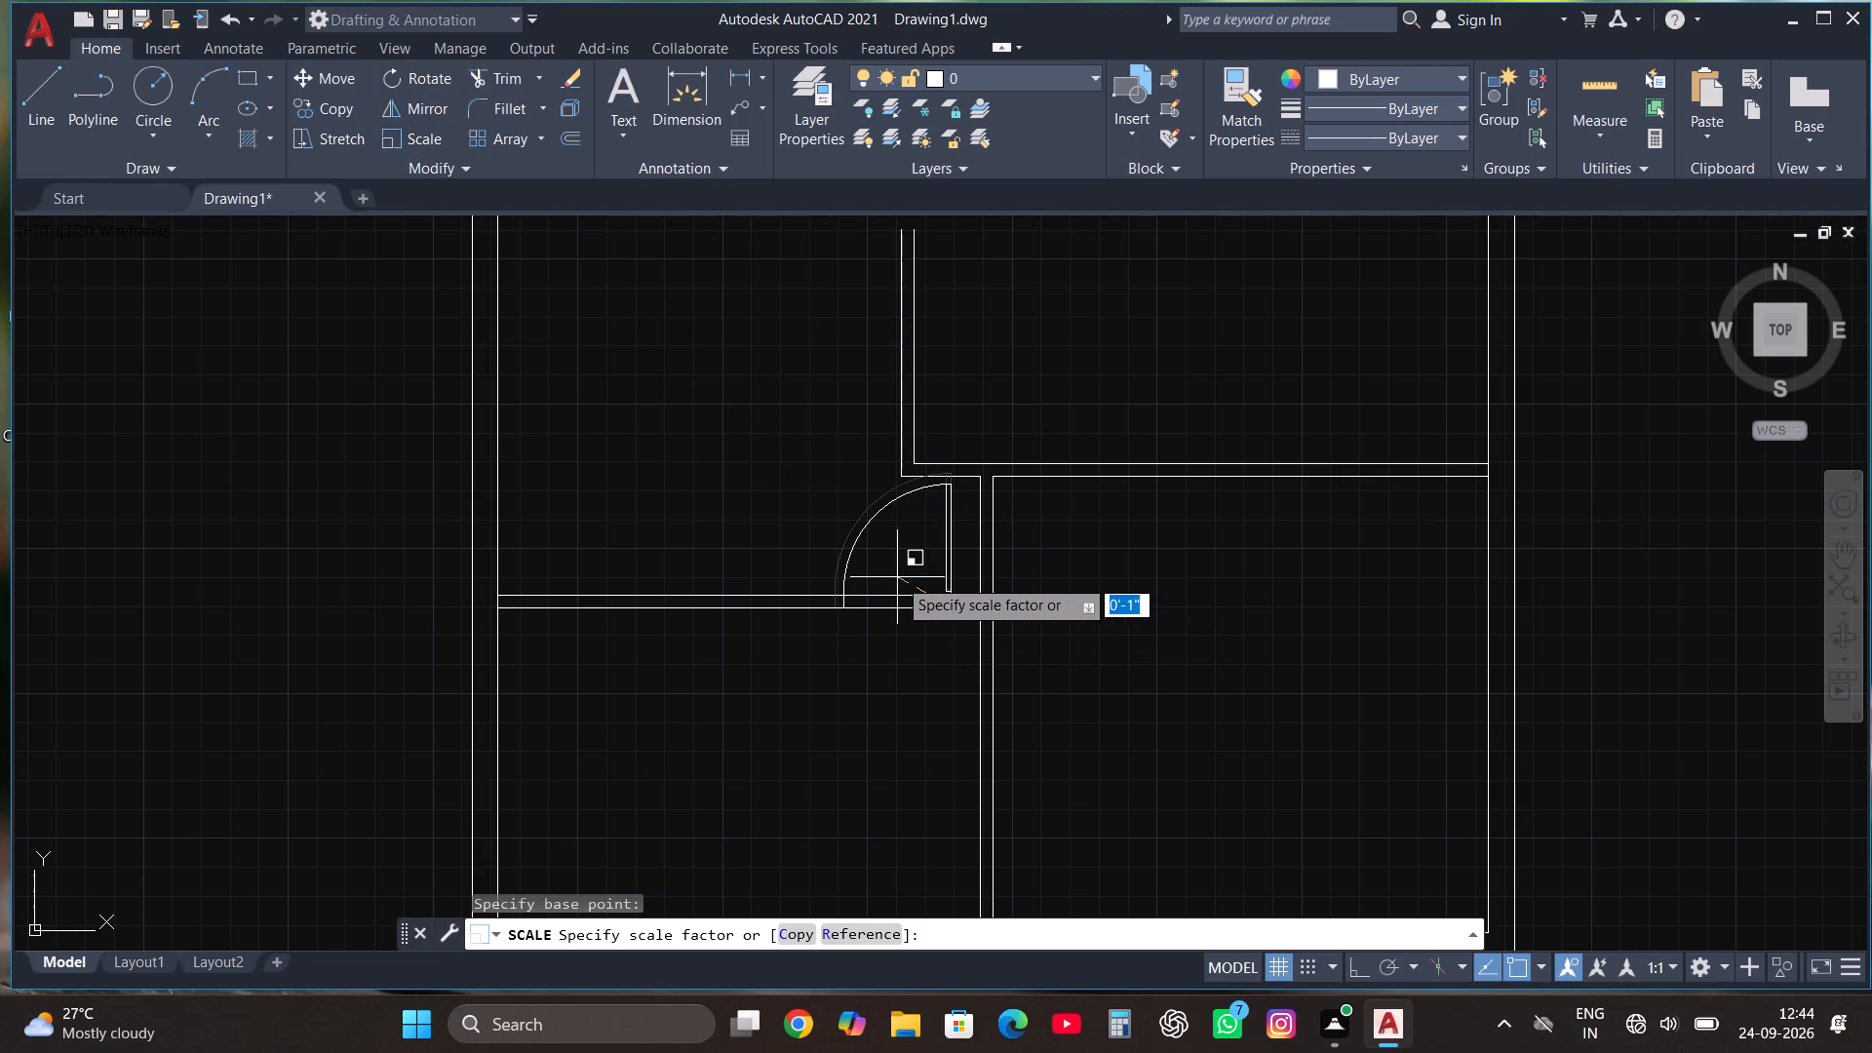
left_click(900, 580)
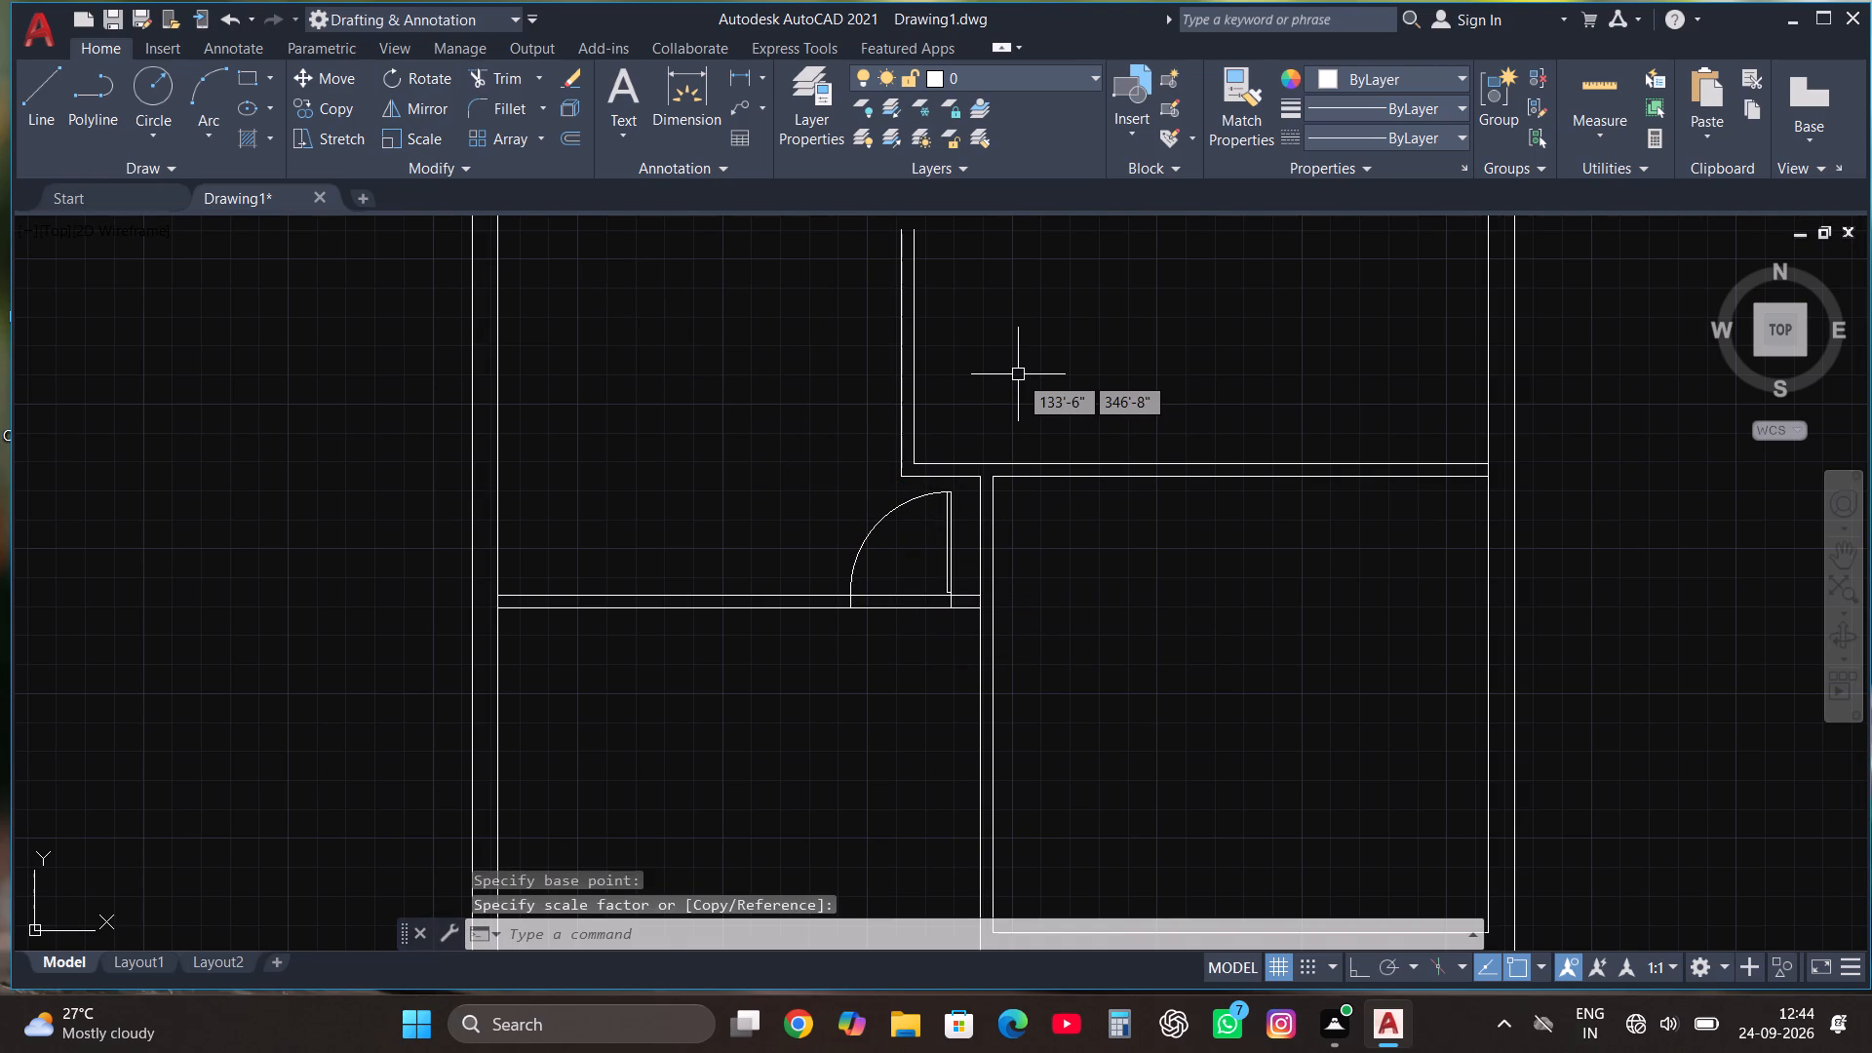
Rotate the two stacked horizontal-leaf doors above the plan together by 90° clockwise, with Ortho on.
scroll(1018, 381, "down", 3)
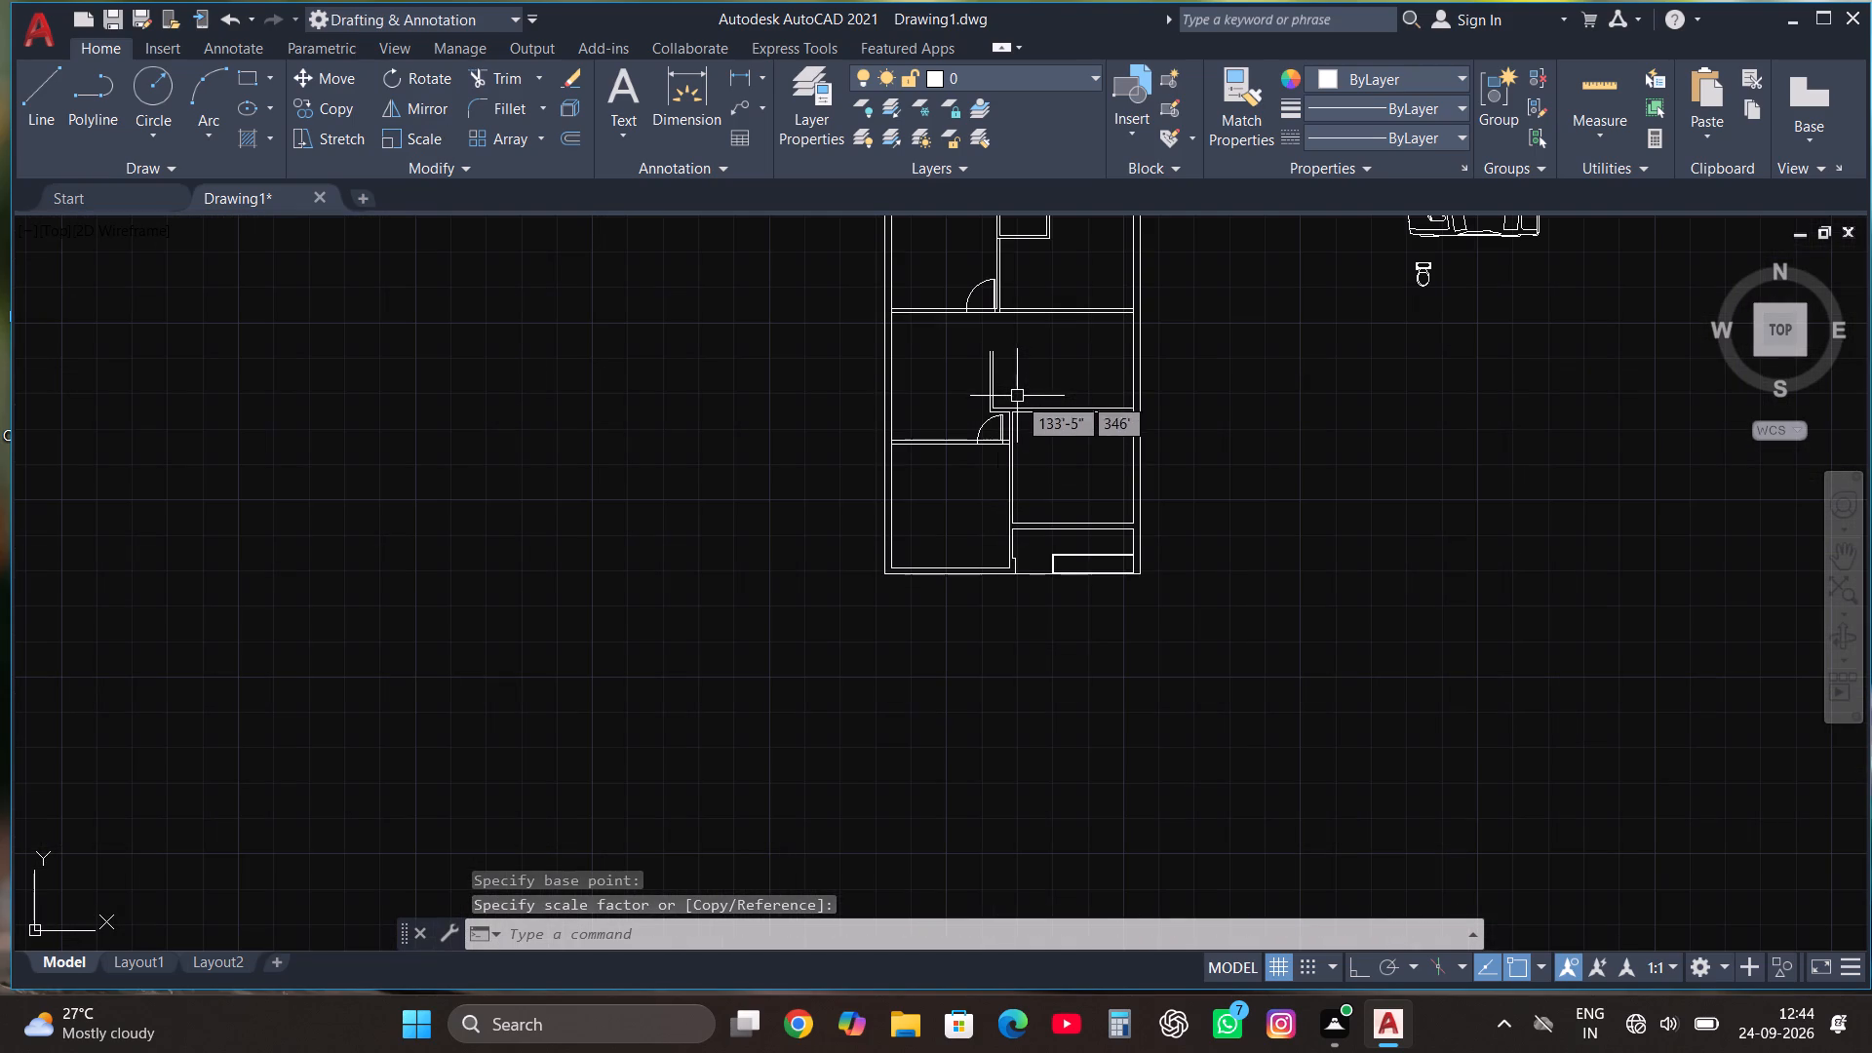
scroll(800, 568, "down", 1)
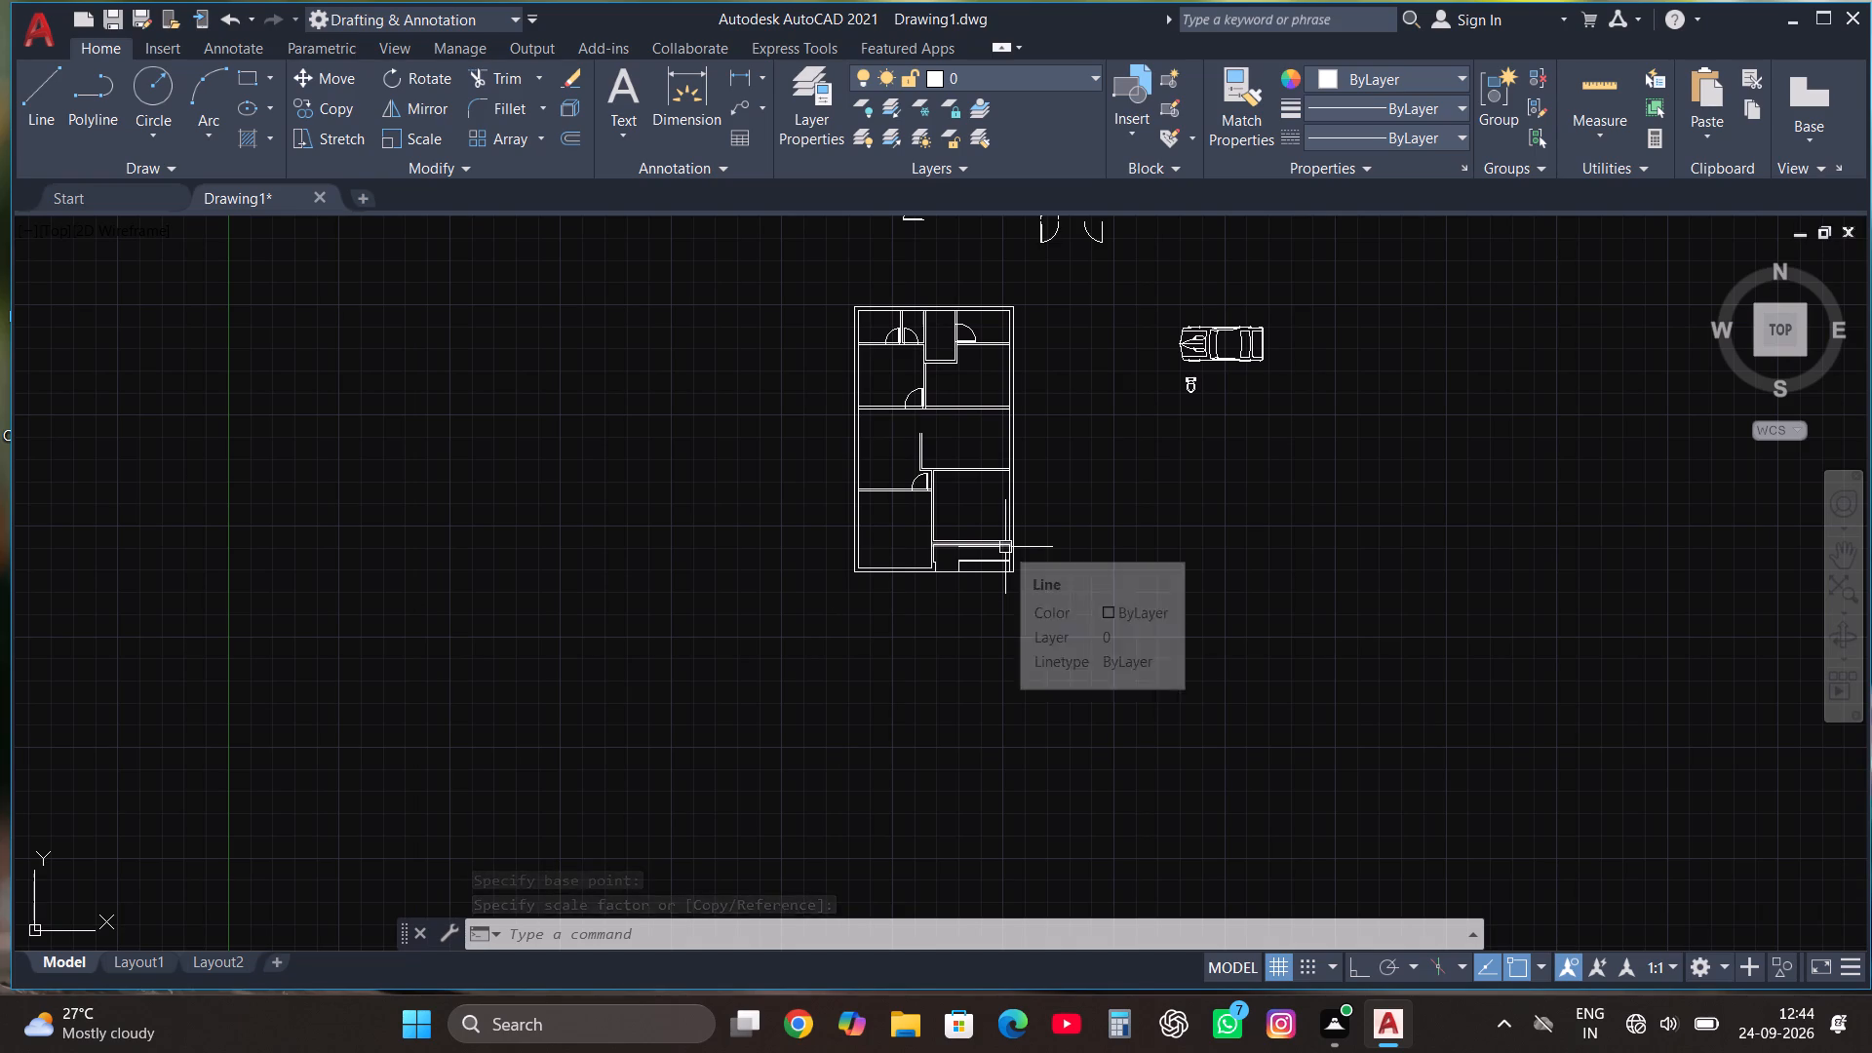
scroll(962, 674, "down", 1)
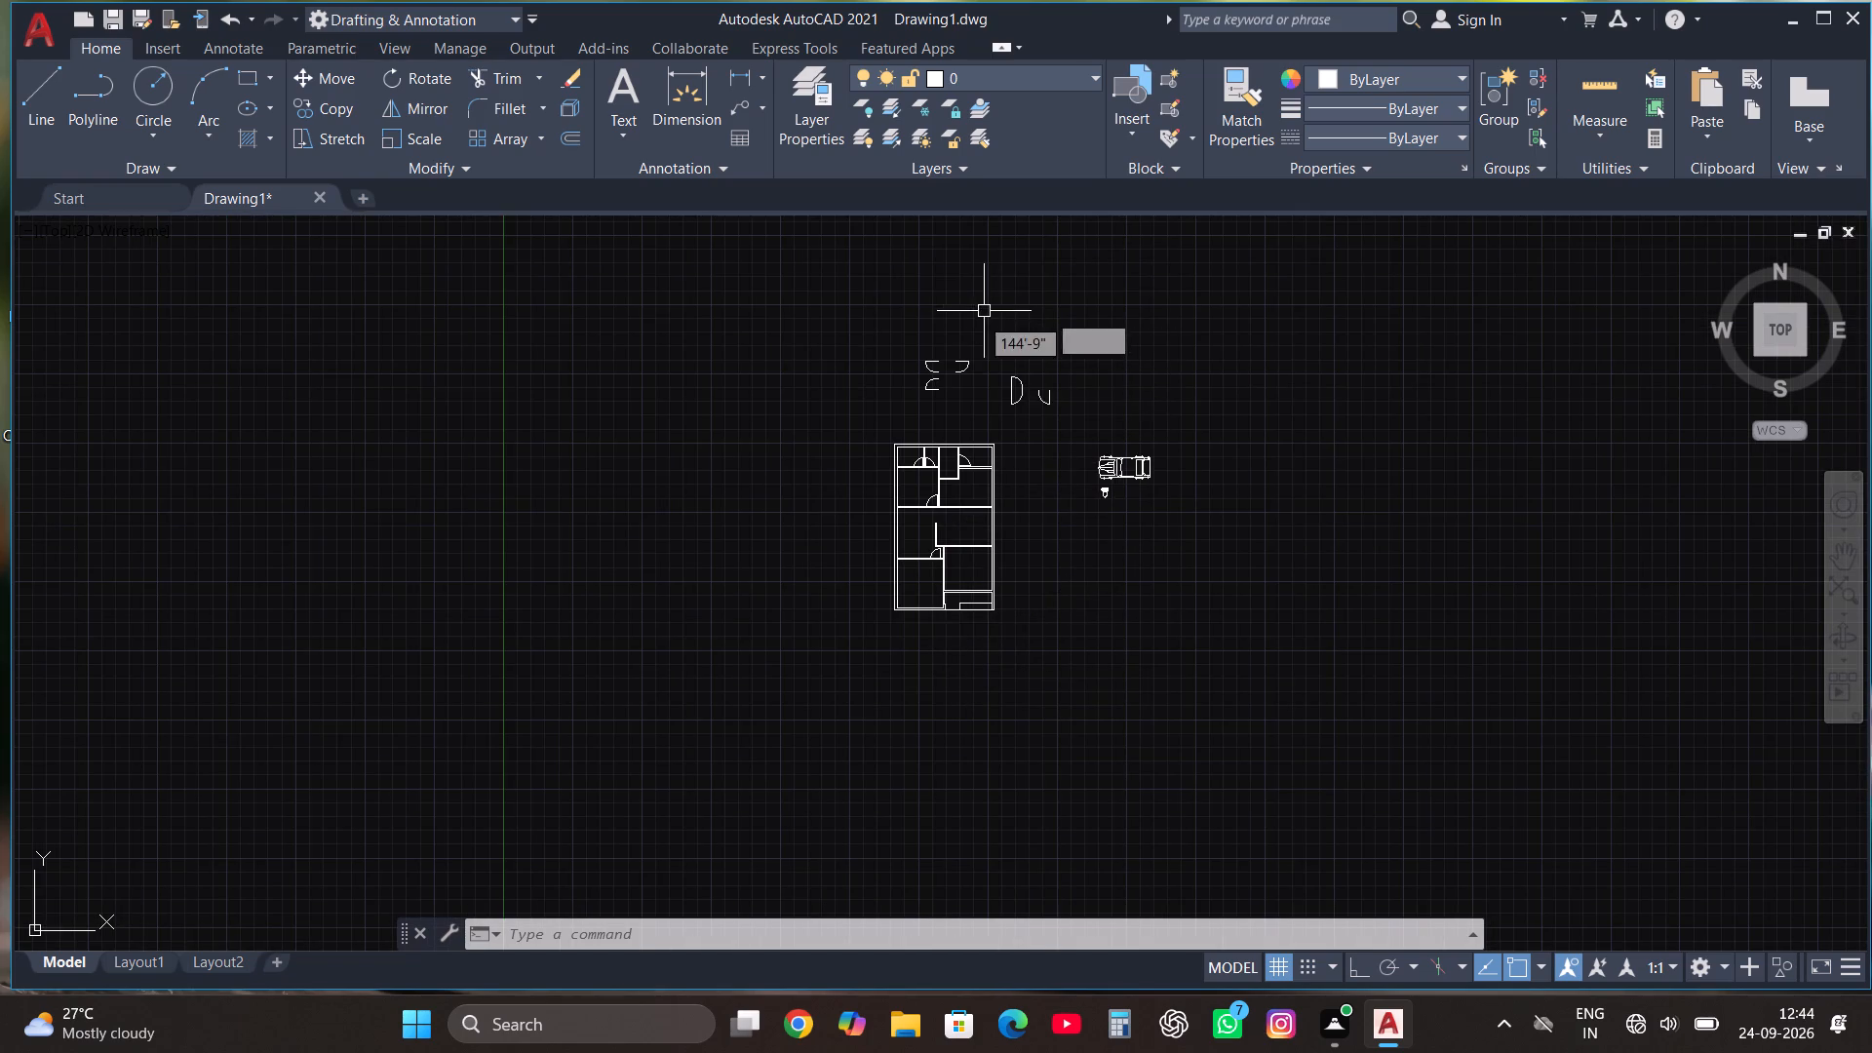
scroll(963, 338, "up", 2)
scroll(946, 432, "up", 2)
left_click(828, 489)
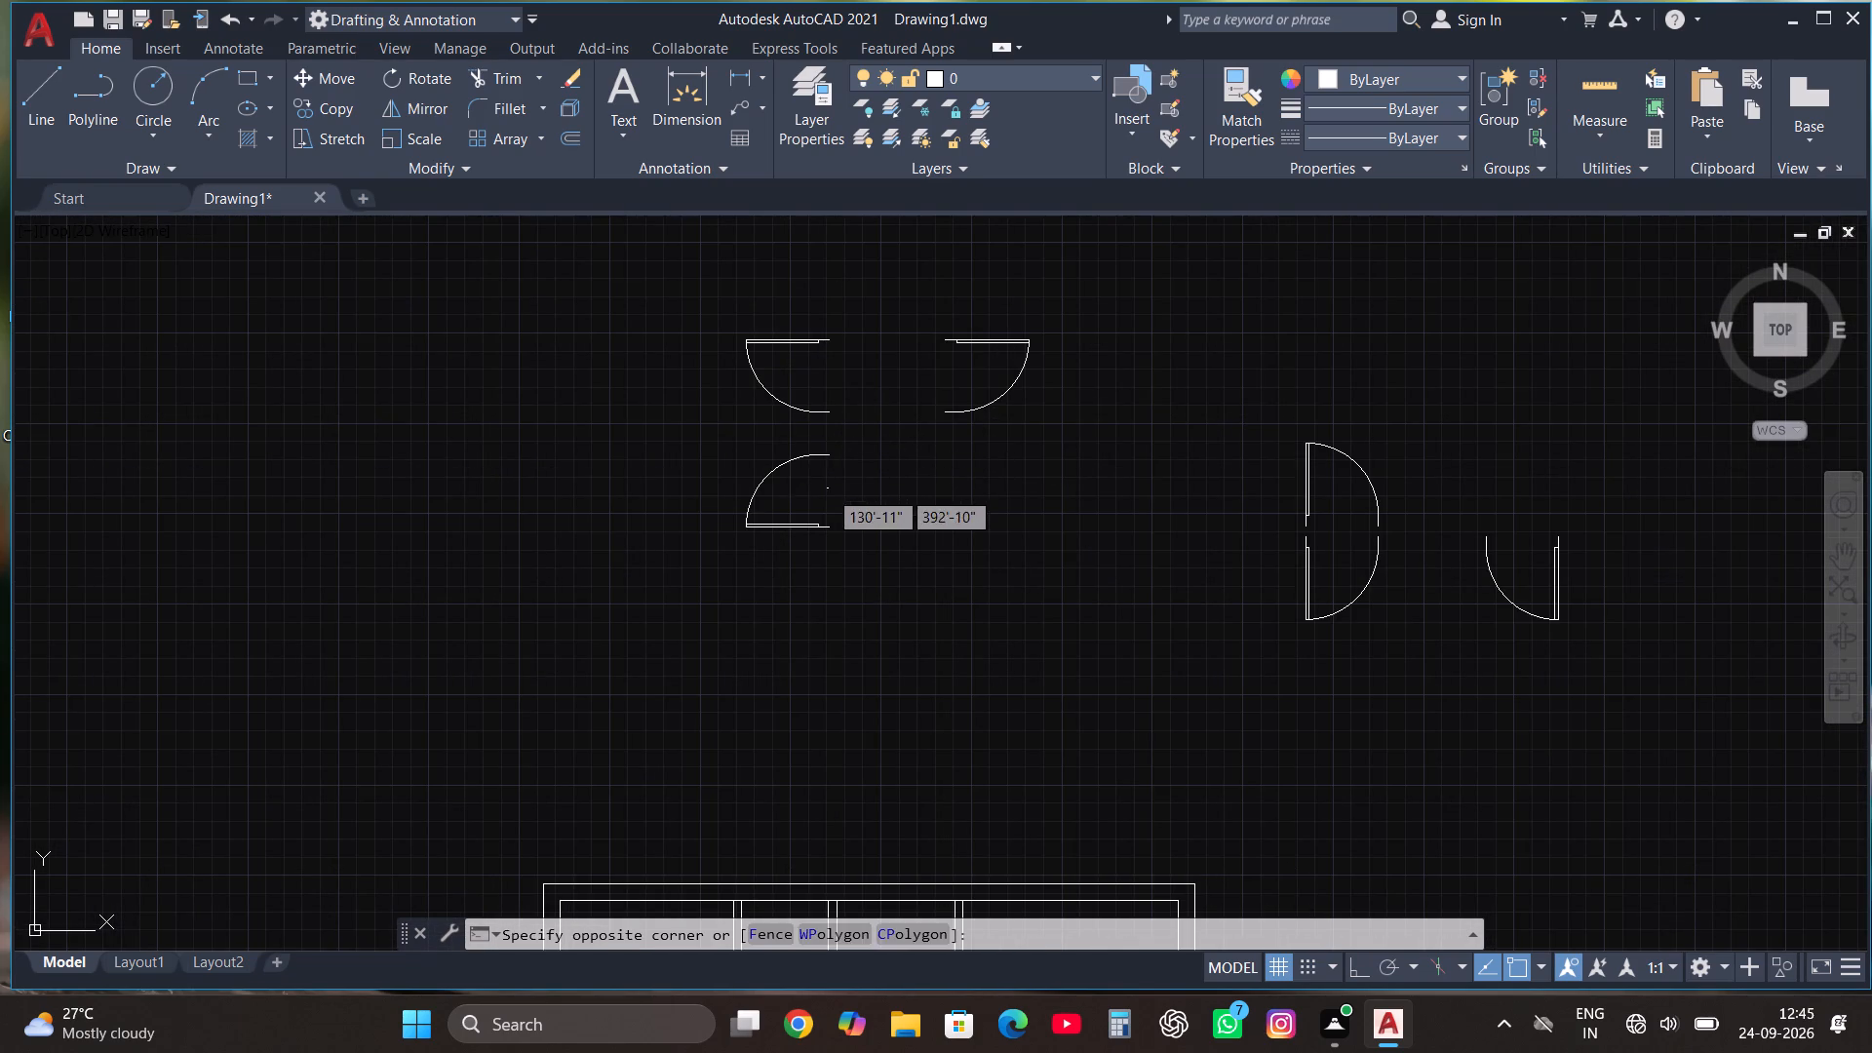
left_click(777, 338)
left_click(432, 81)
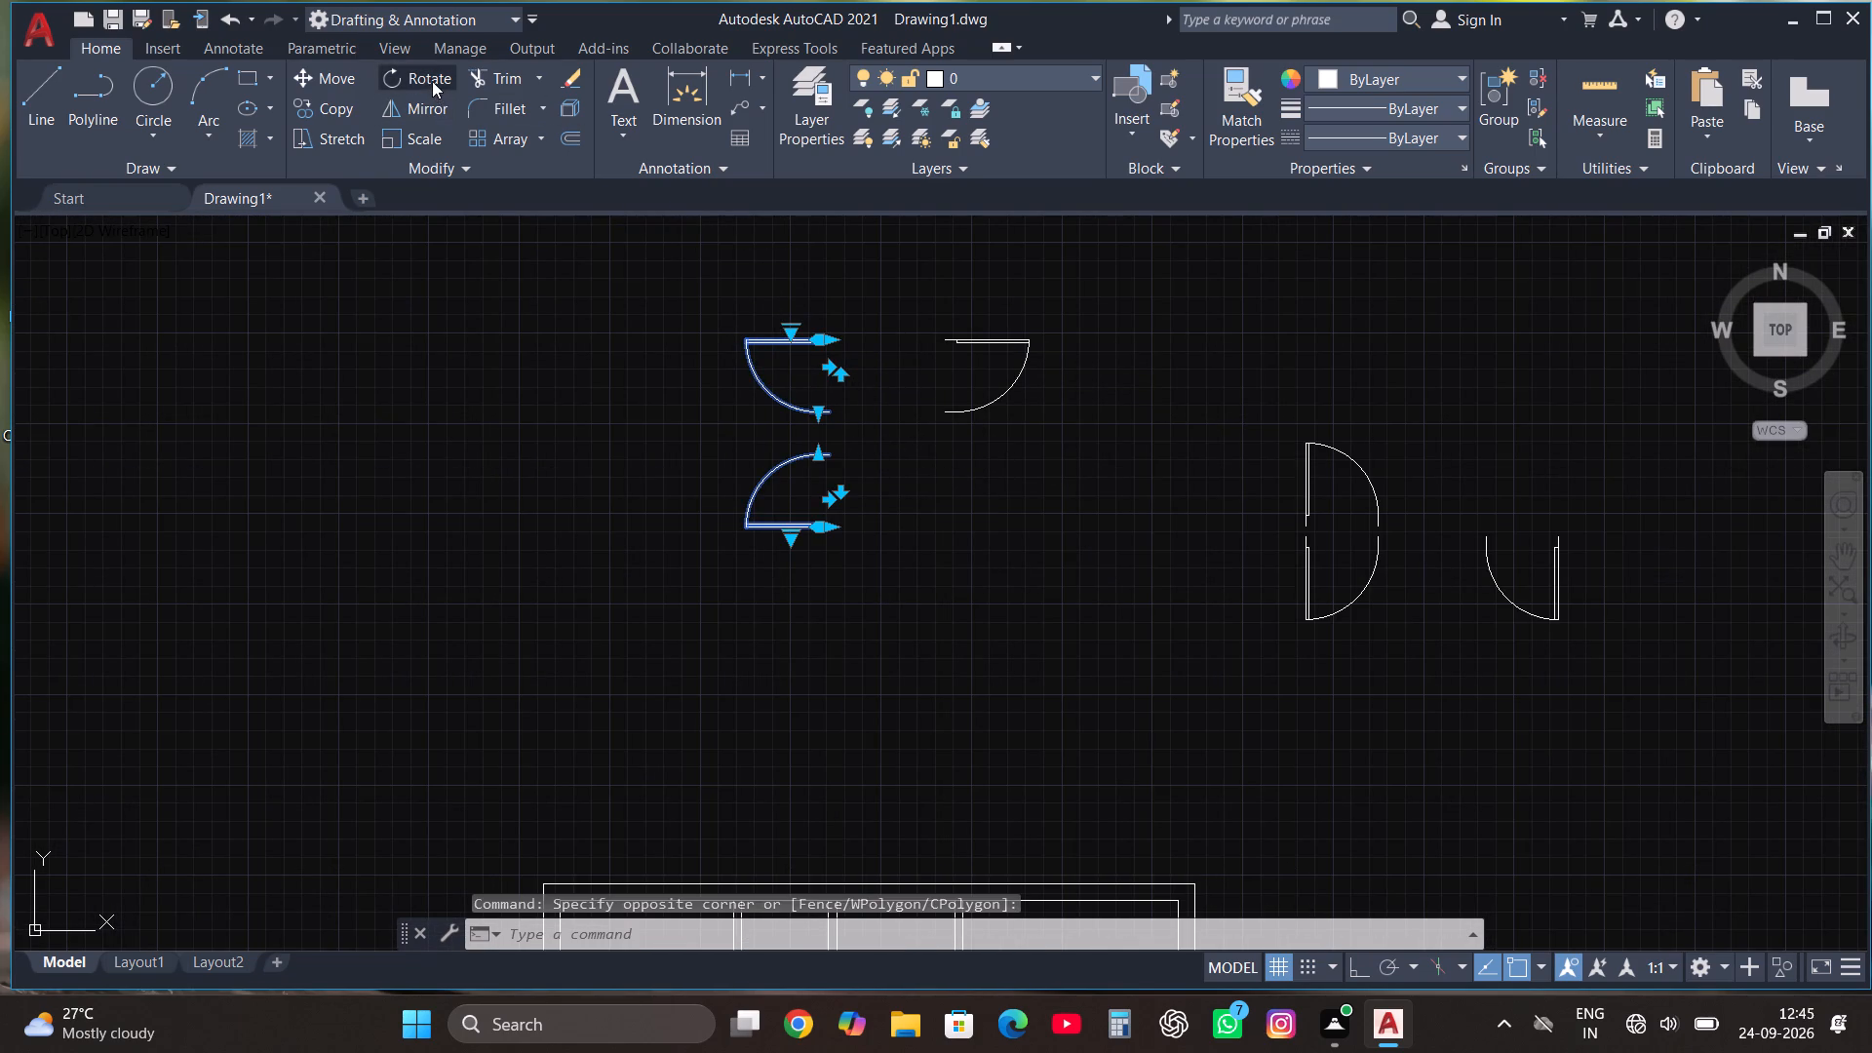
left_click(800, 459)
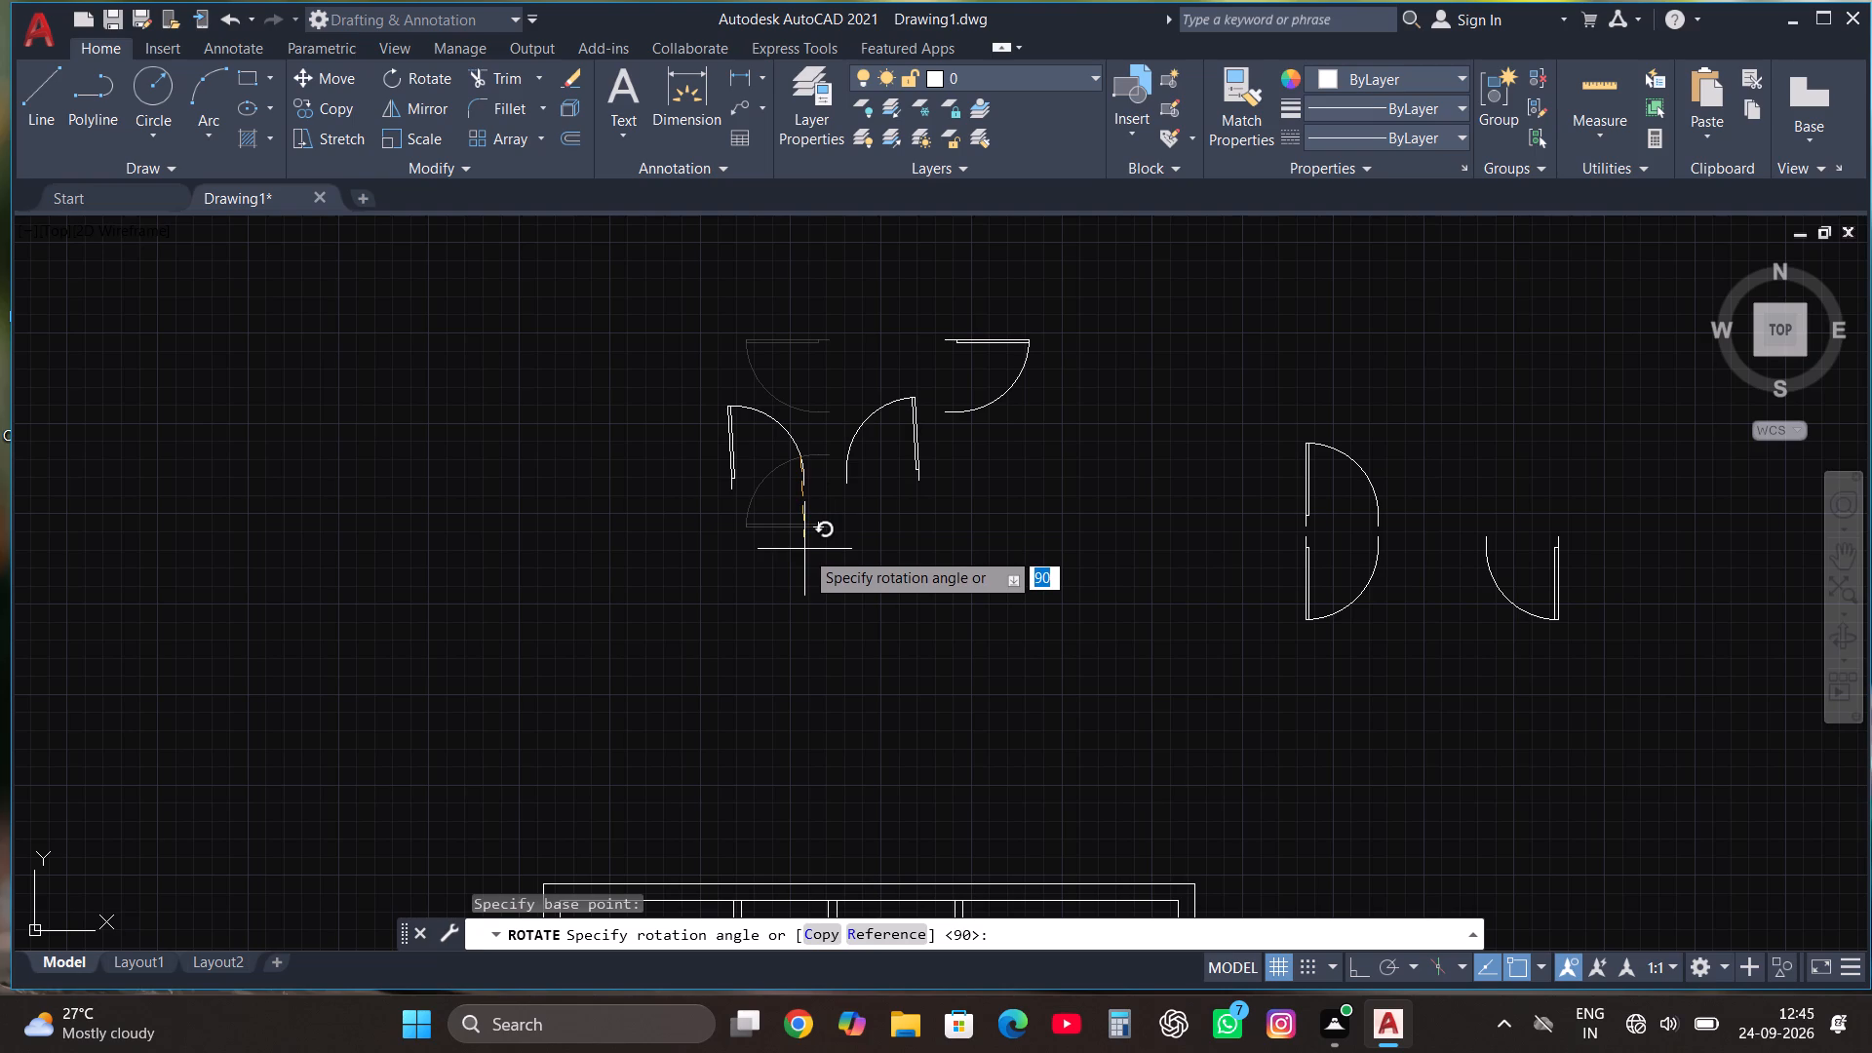
key("F8")
left_click(804, 563)
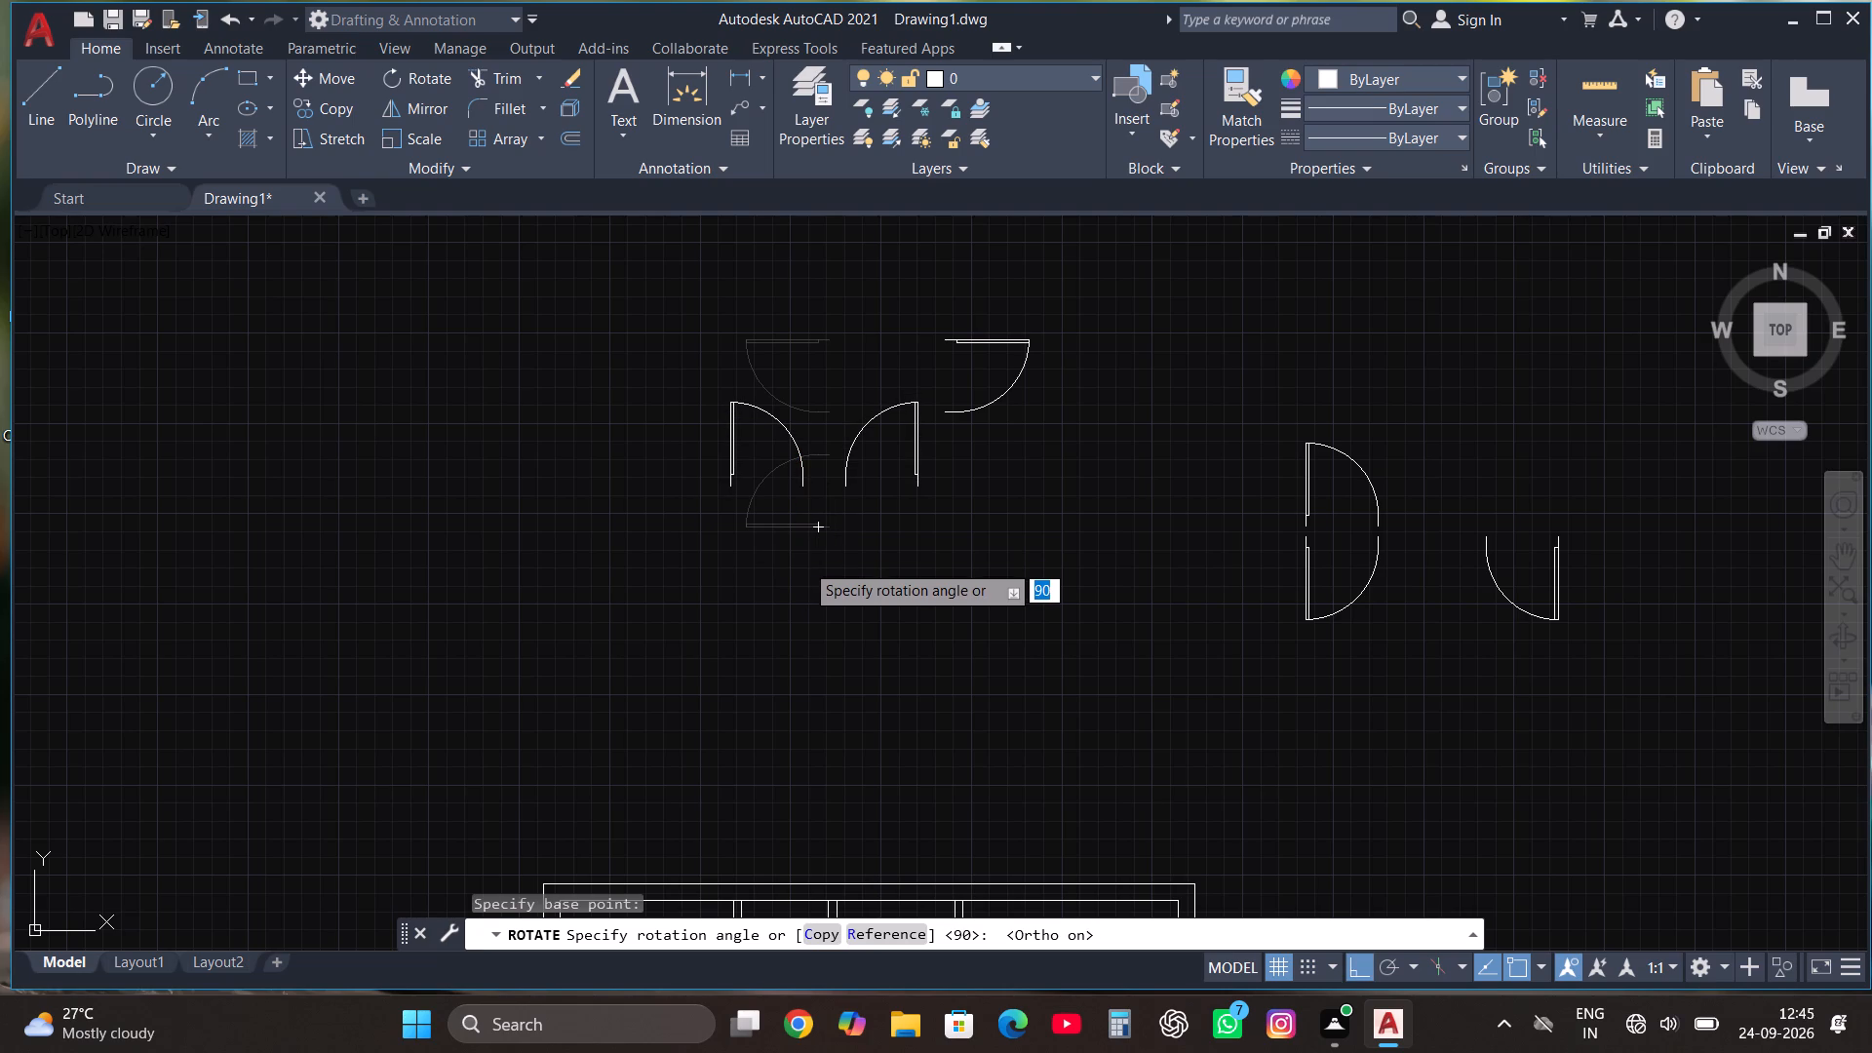
left_click(784, 684)
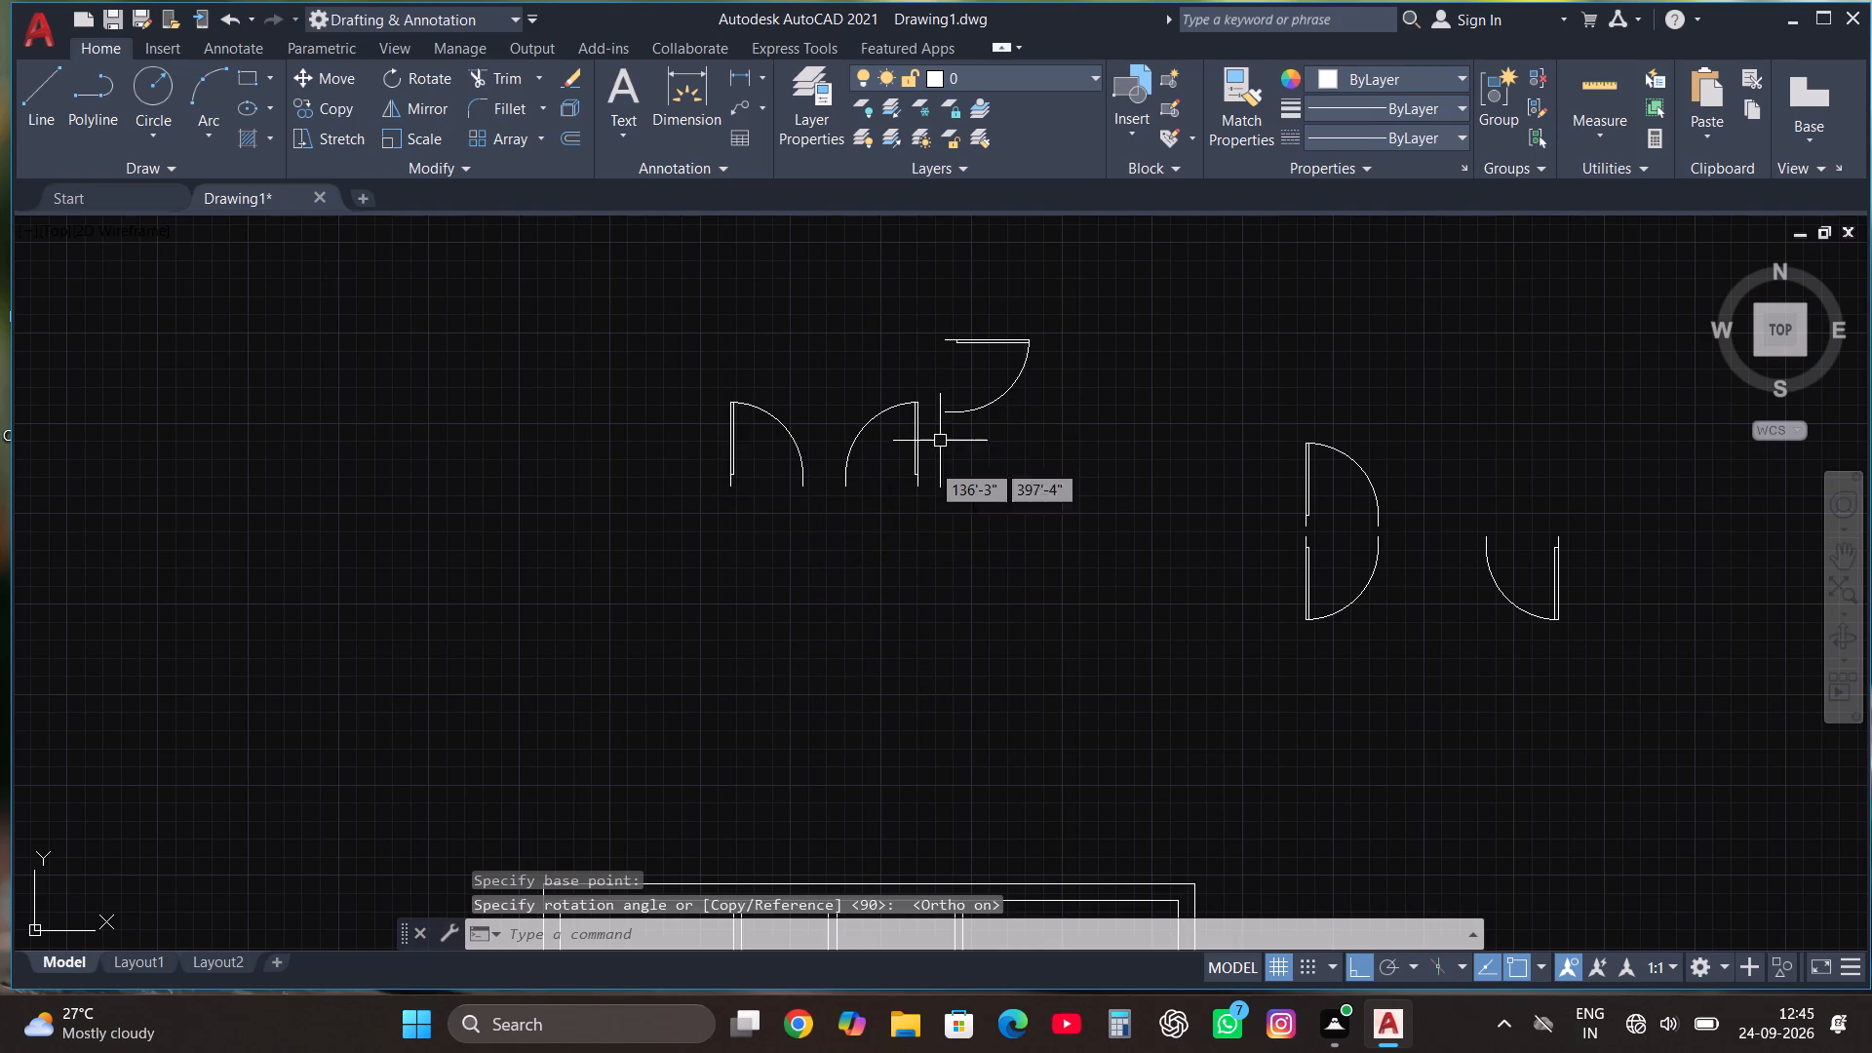
Move the right-hand rotated door horizontally left until its arc end meets the other door's, forming a double door.
left_click(866, 451)
left_click(829, 388)
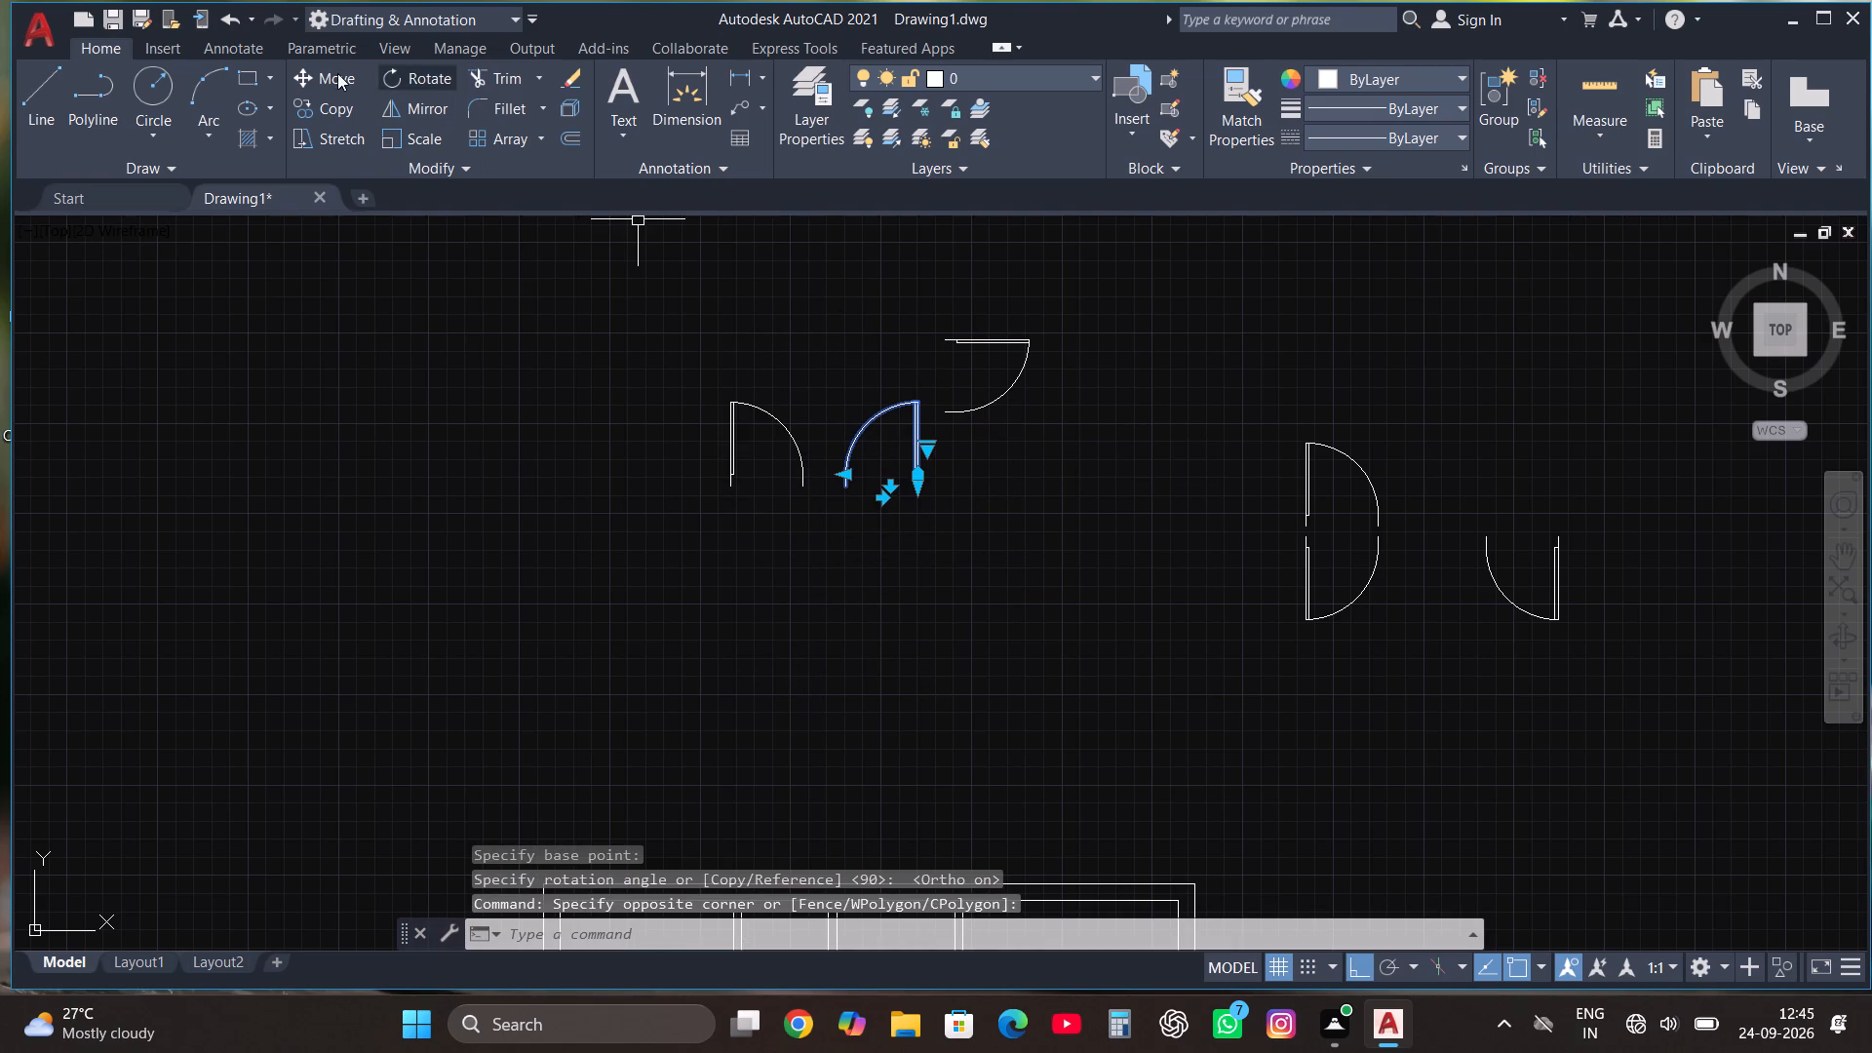
left_click(316, 74)
scroll(863, 500, "up", 2)
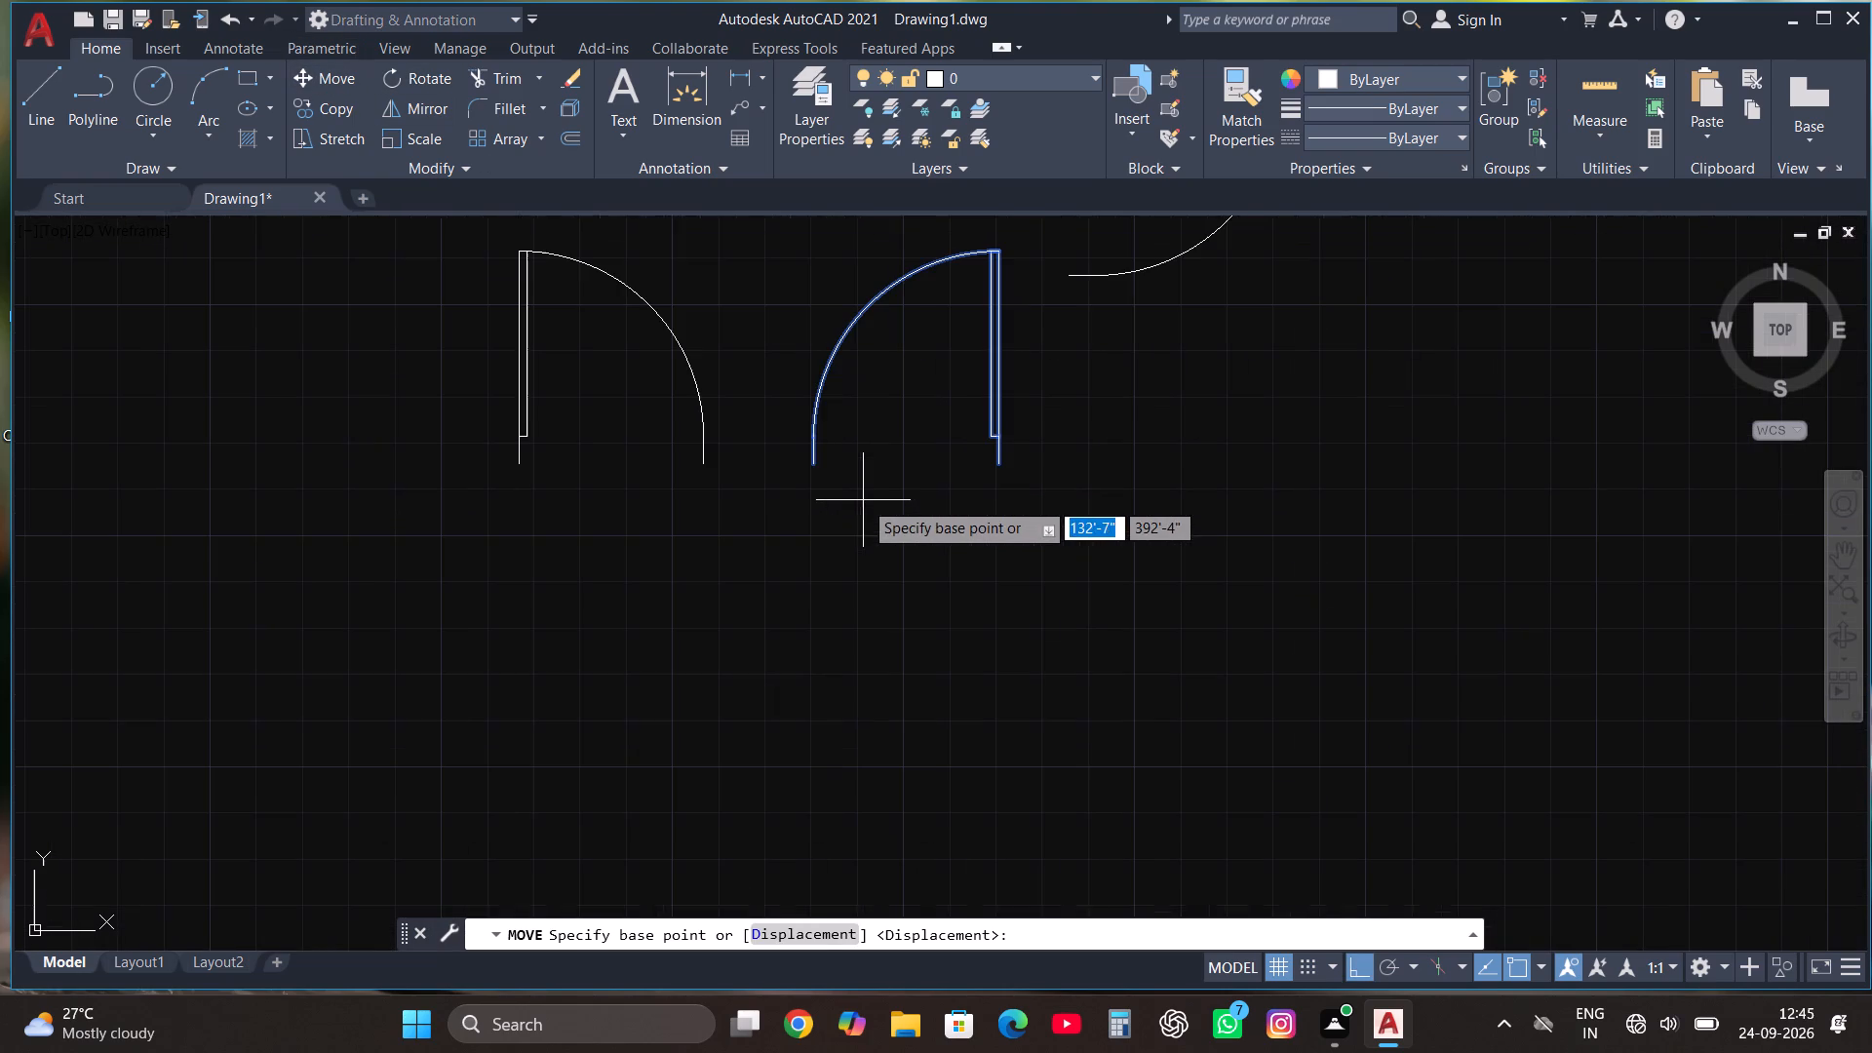
left_click(814, 462)
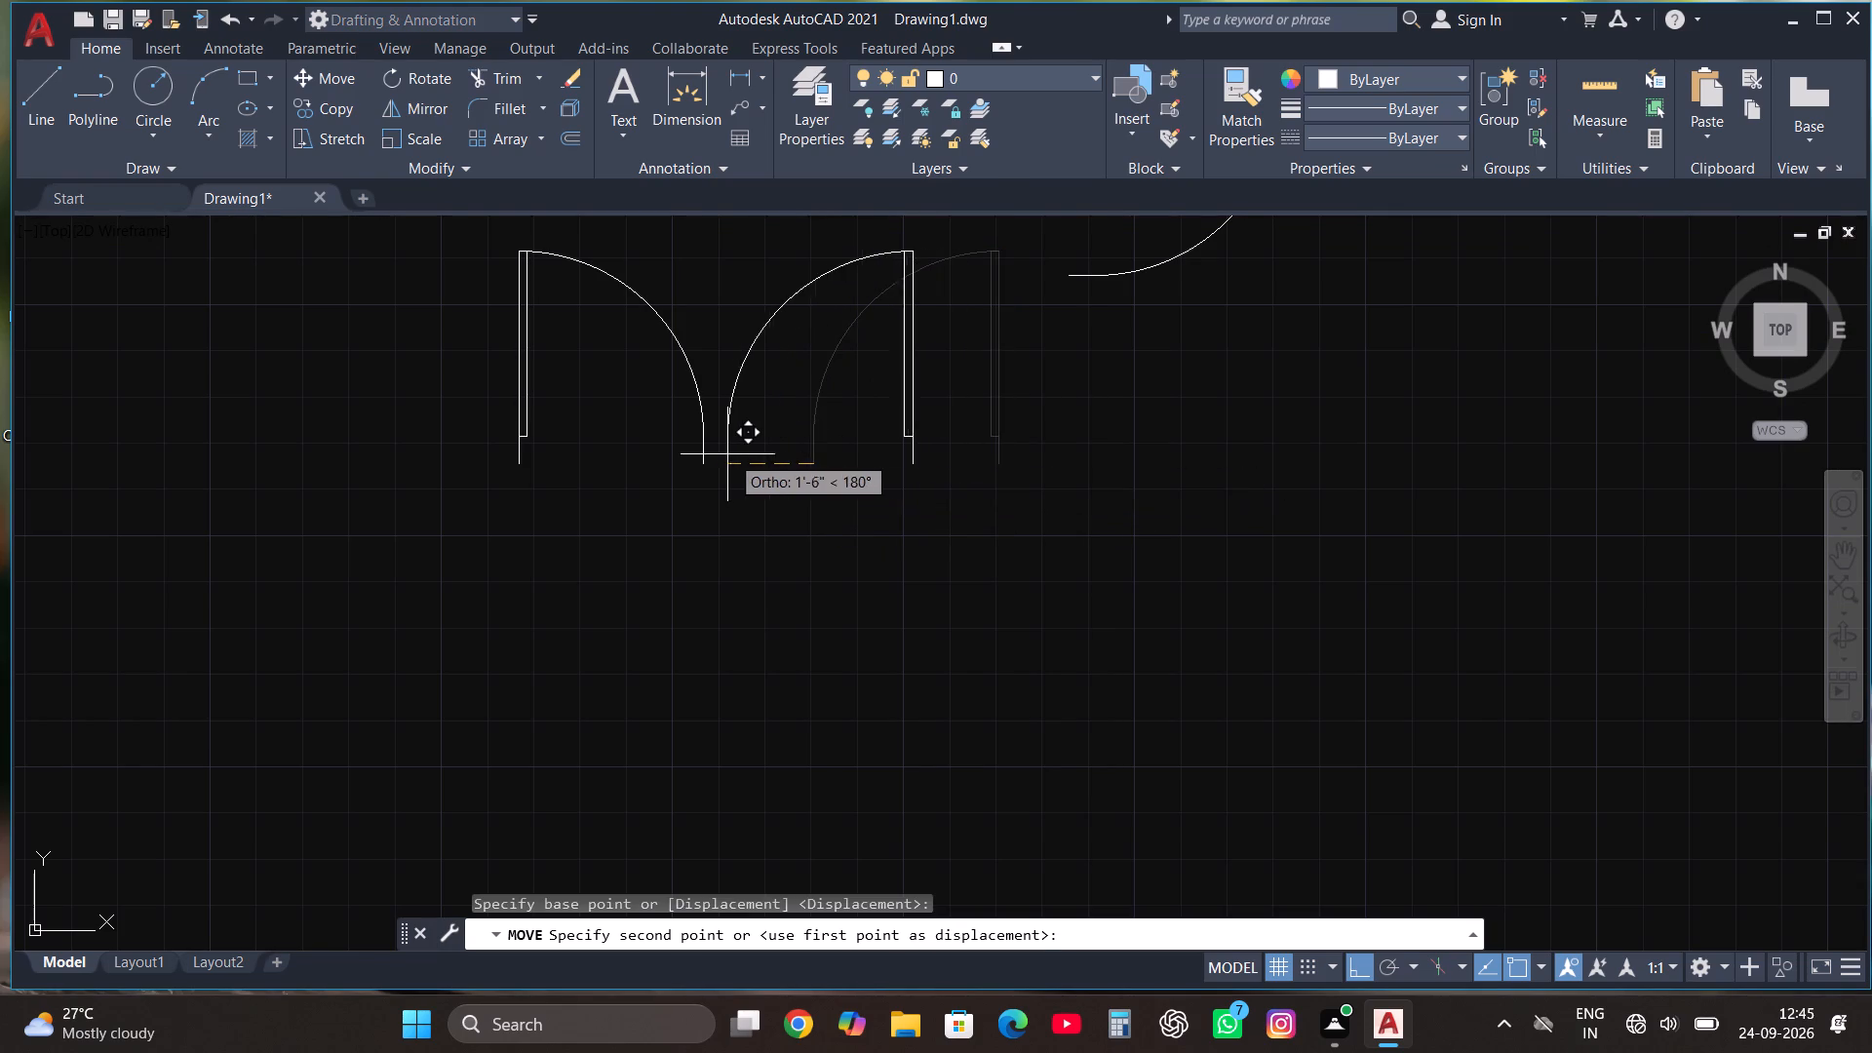
left_click(699, 462)
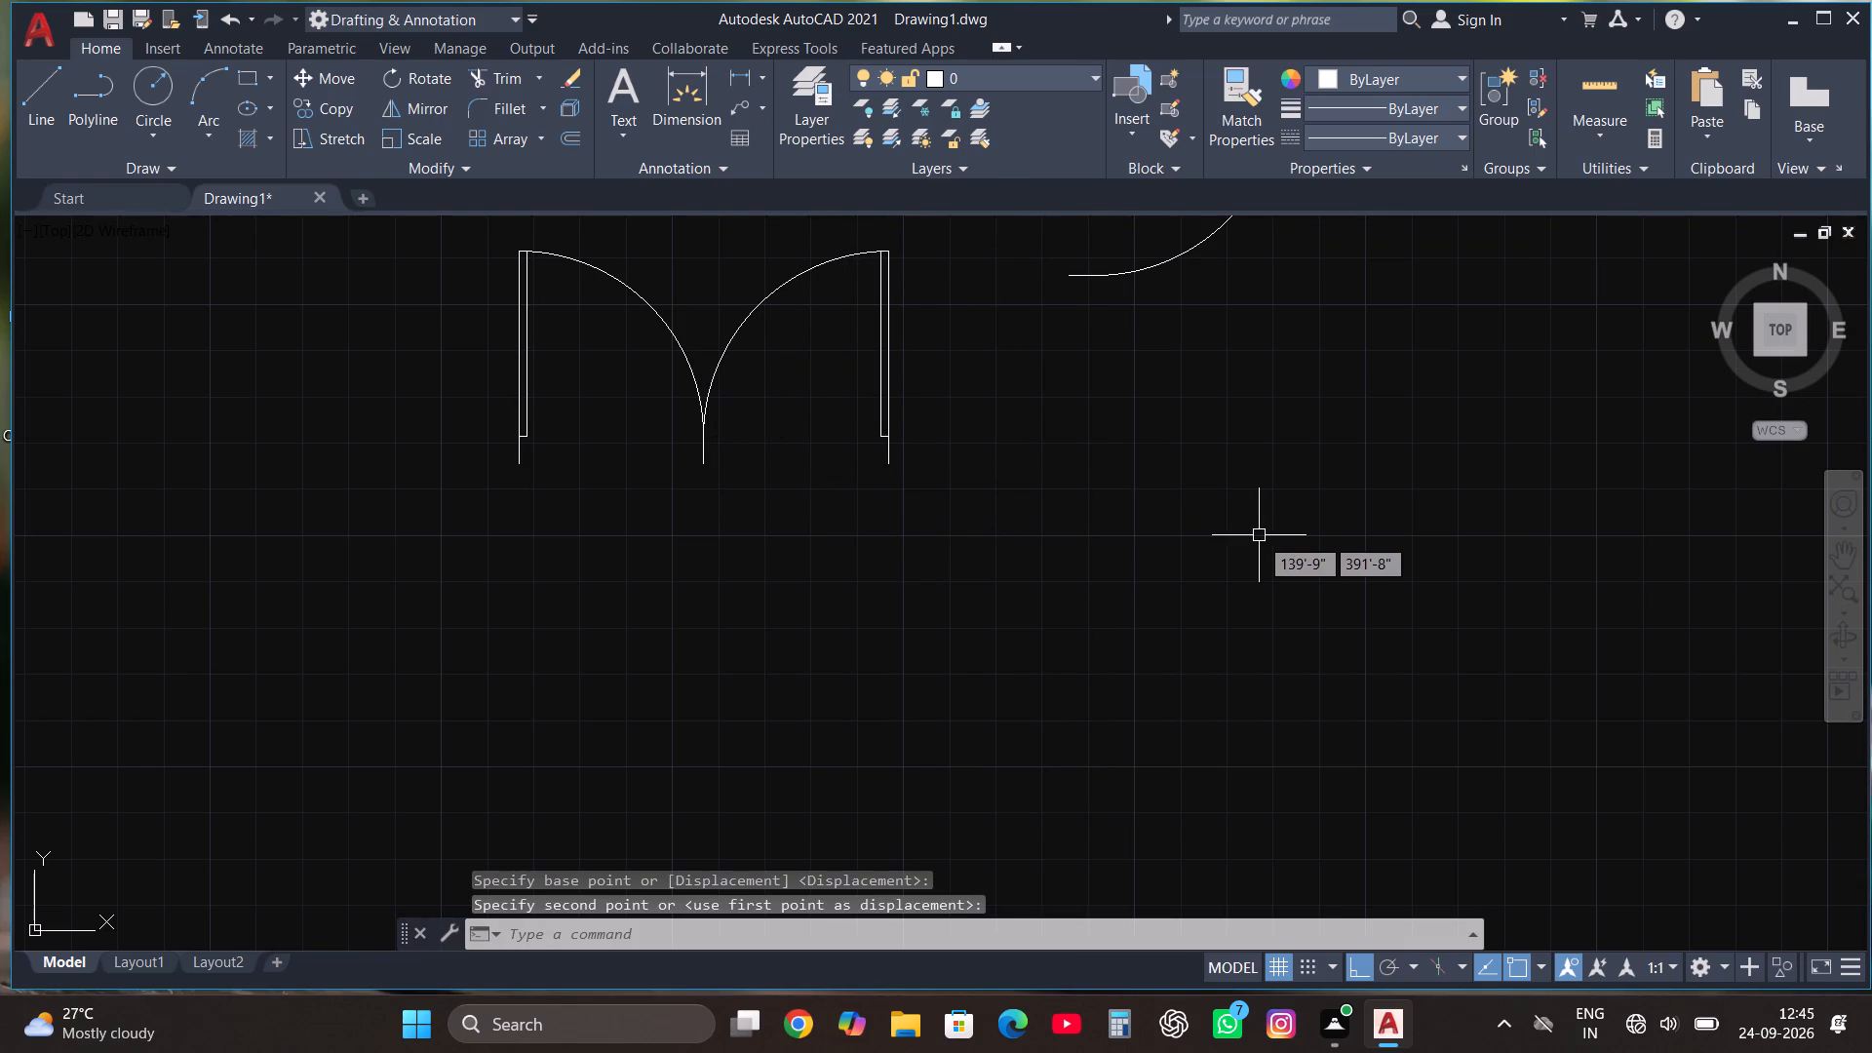
Move the assembled double door from above the plan onto the wall above the entrance, near the partition, with Ortho off.
scroll(1258, 541, "down", 1)
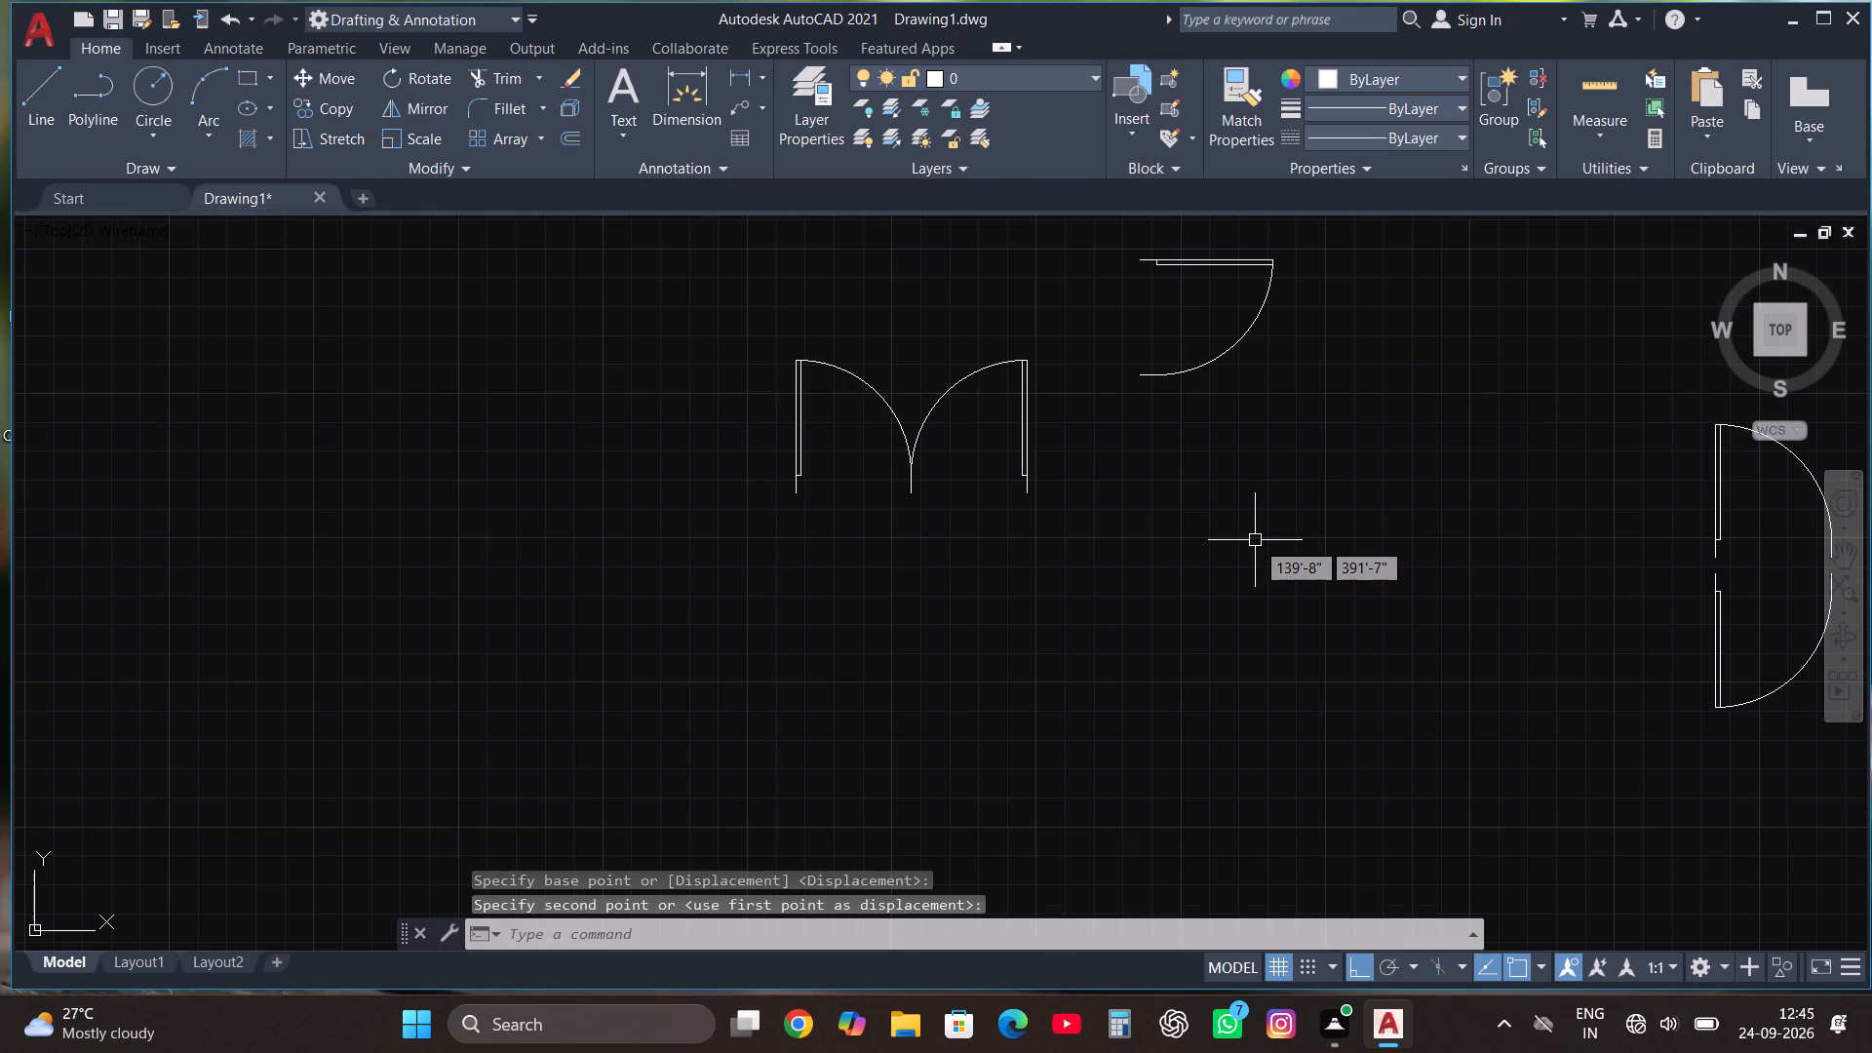
left_click(933, 472)
left_click(797, 389)
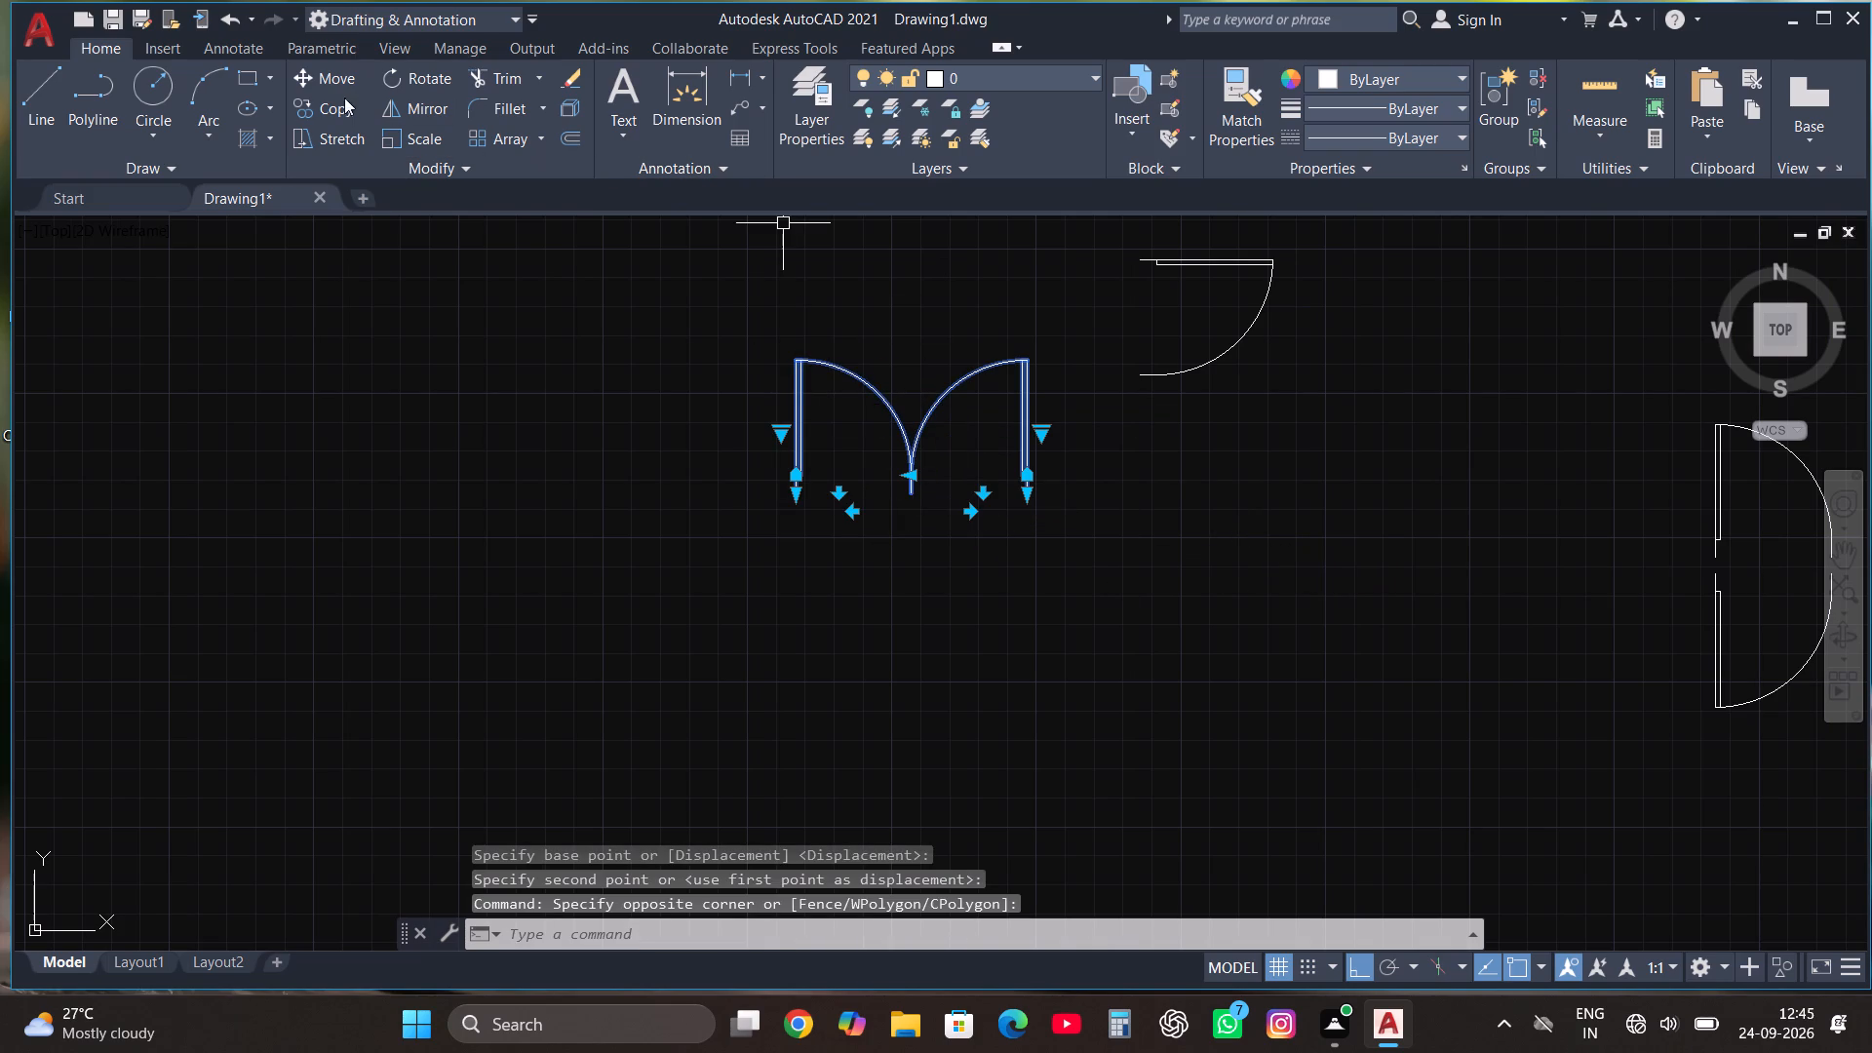
left_click(334, 74)
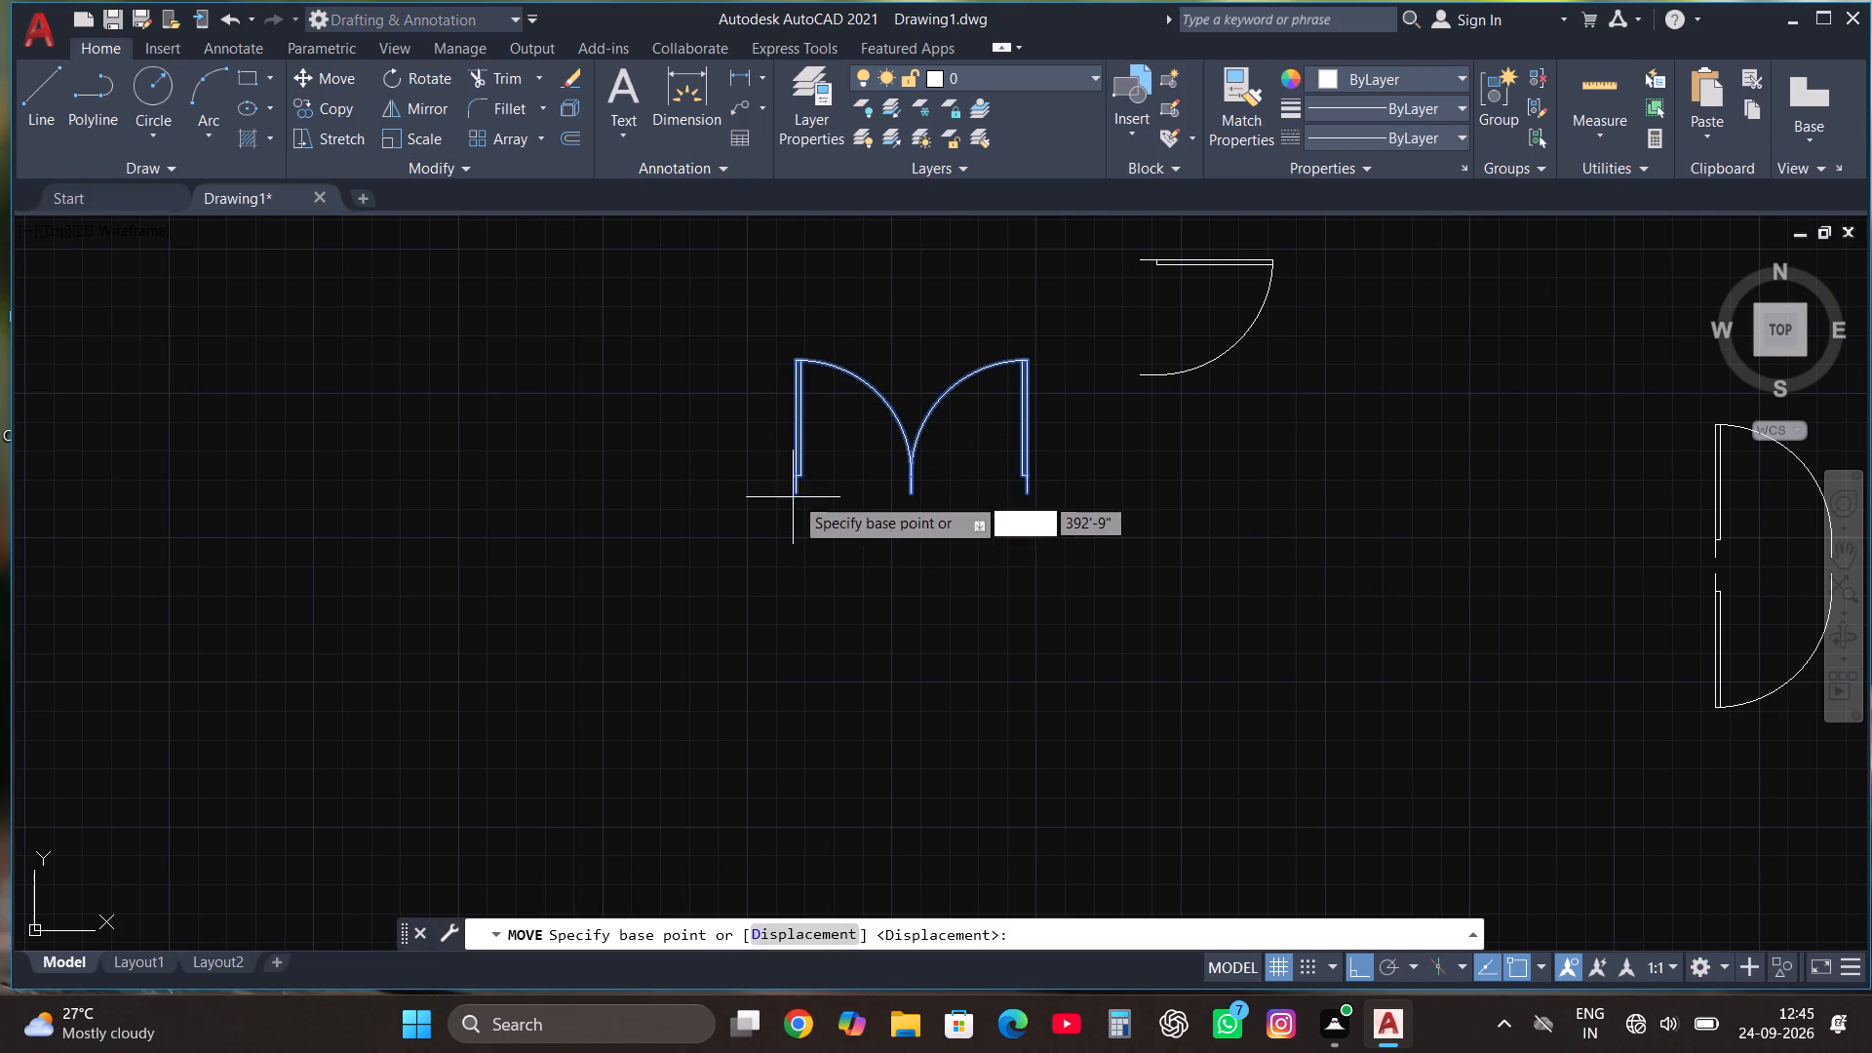
left_click(796, 489)
scroll(923, 423, "down", 3)
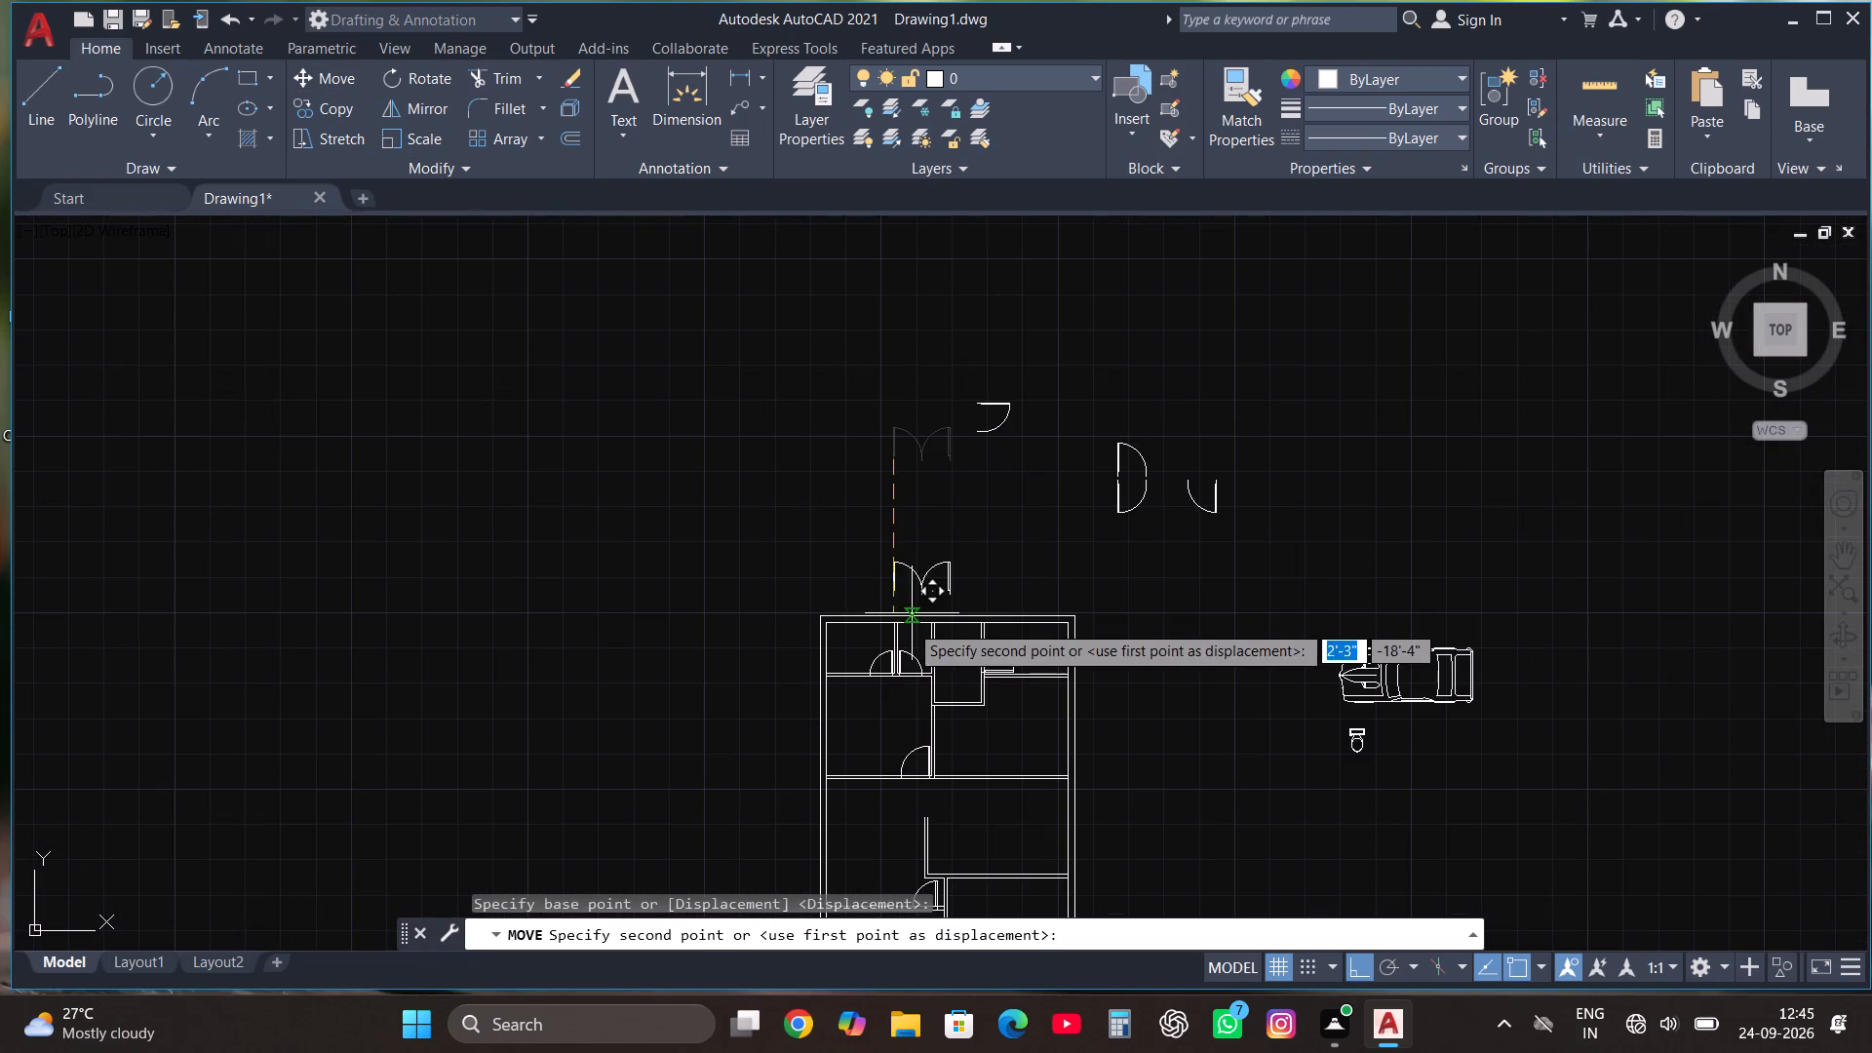
key("F8")
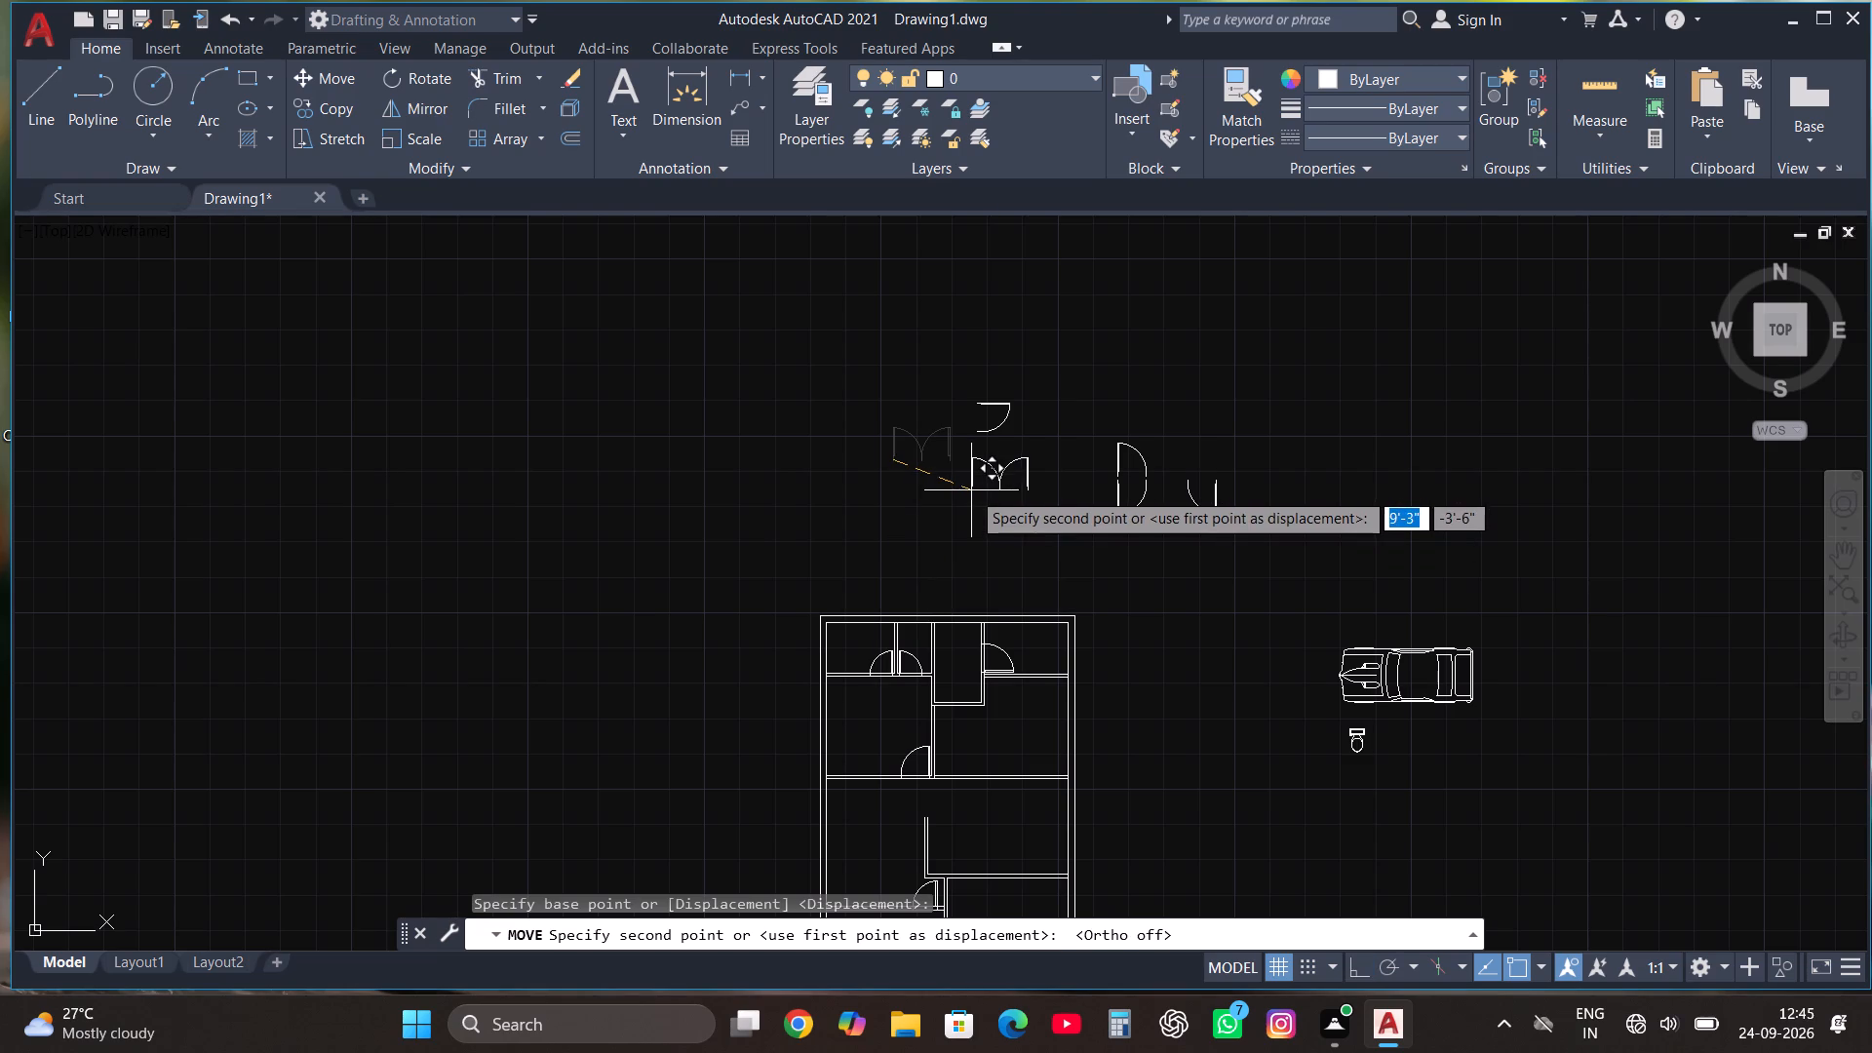
scroll(1083, 395, "down", 1)
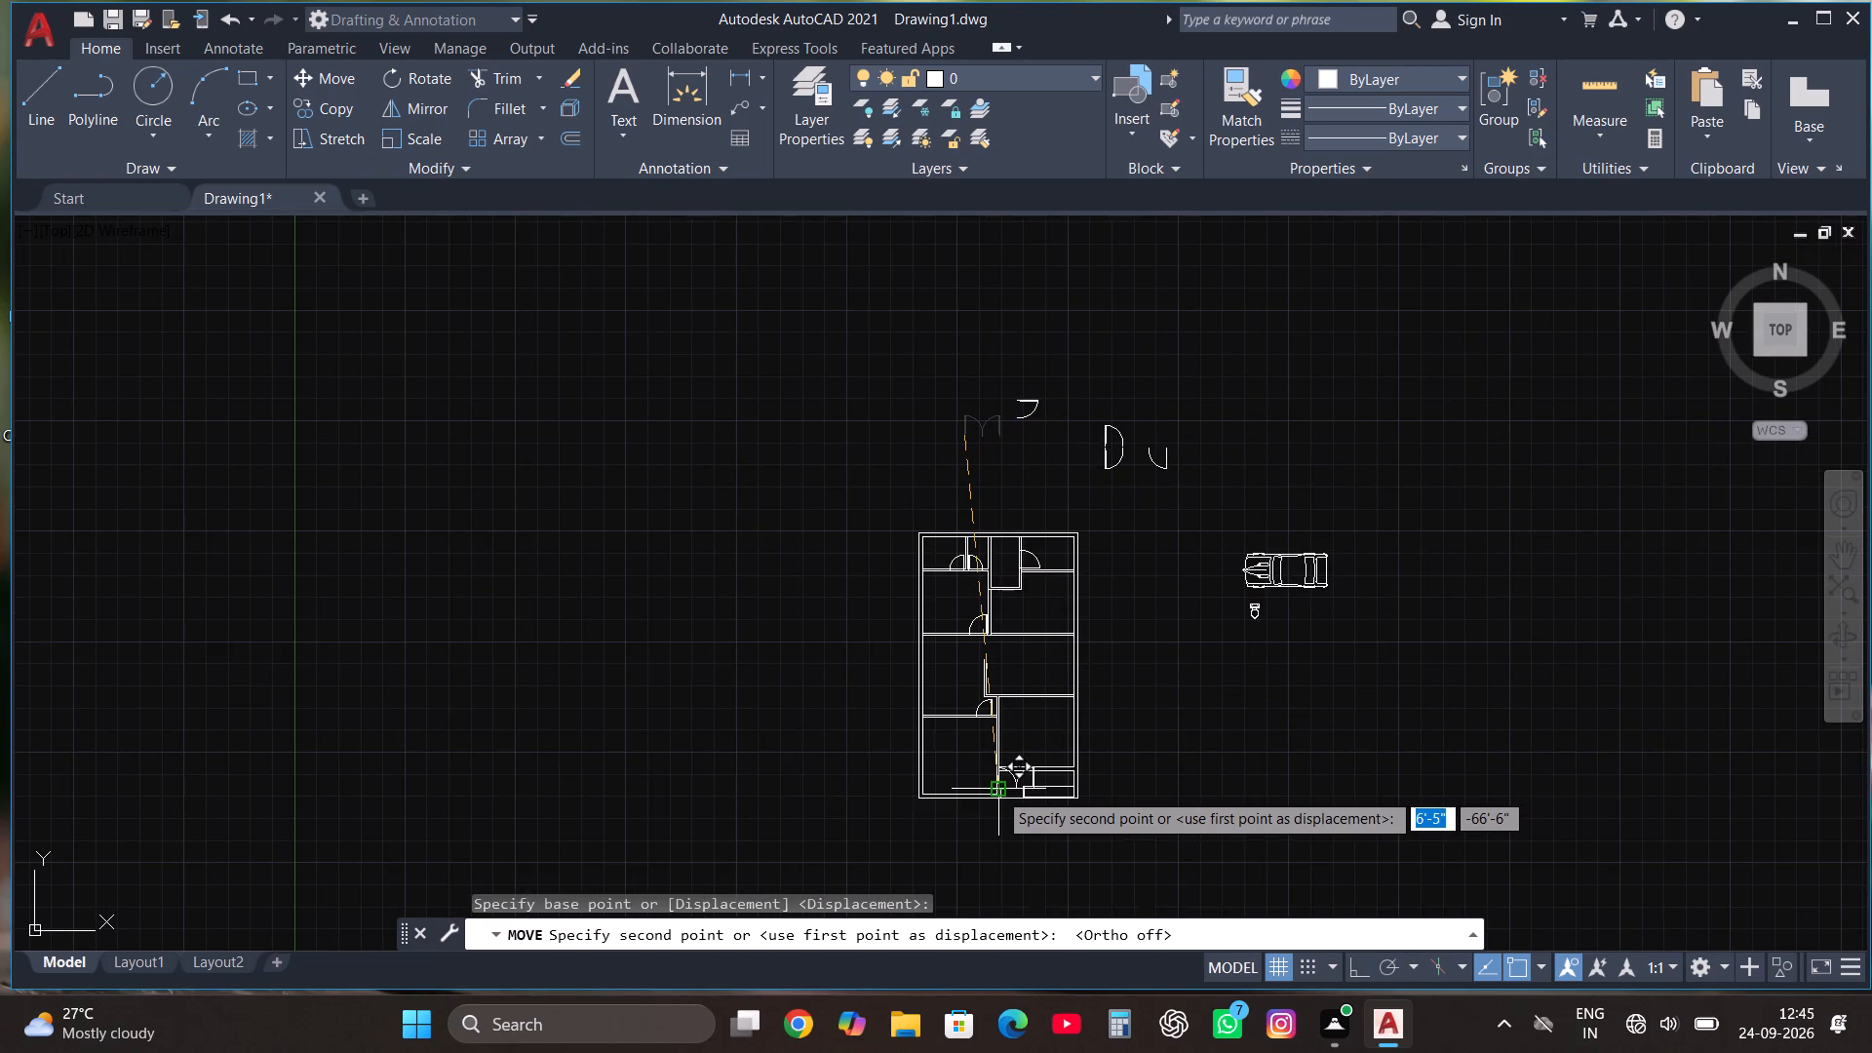
scroll(997, 791, "up", 3)
scroll(1029, 711, "up", 2)
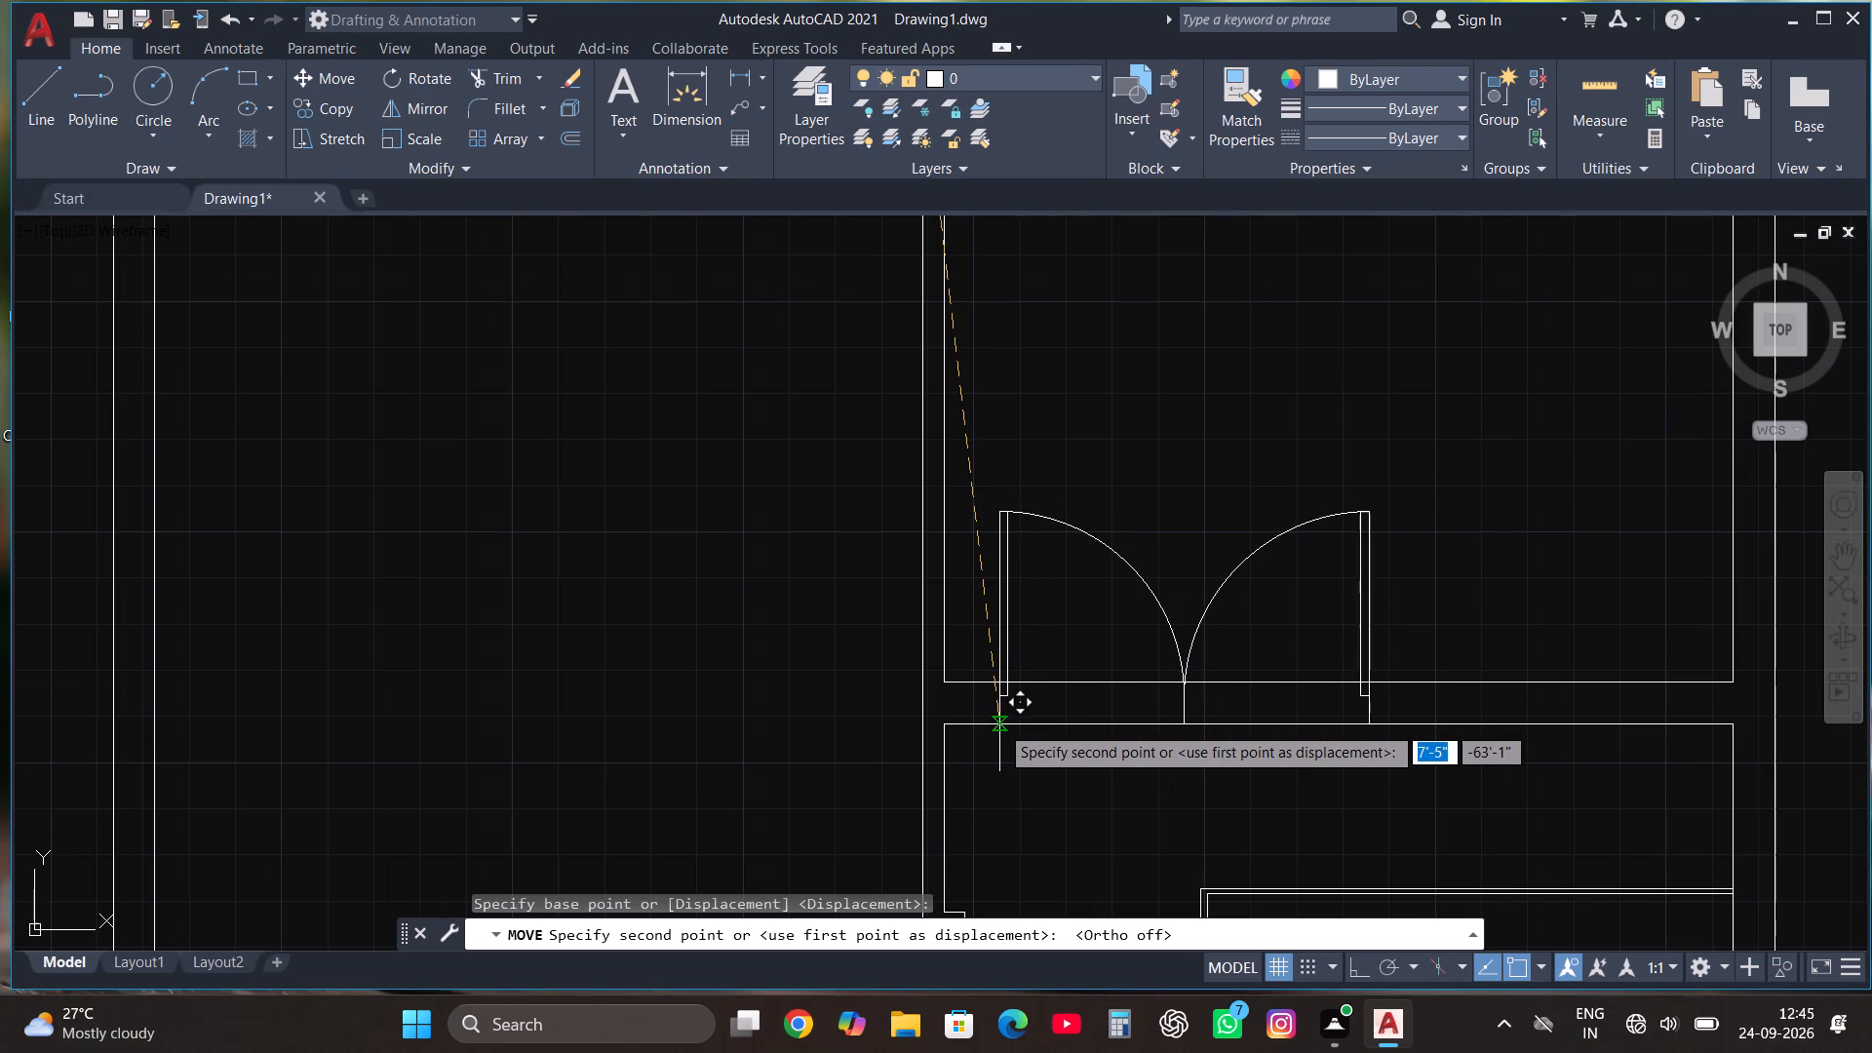
left_click(999, 724)
Scale the entrance double door down by eye about its left leaf's lower end.
scroll(967, 611, "down", 2)
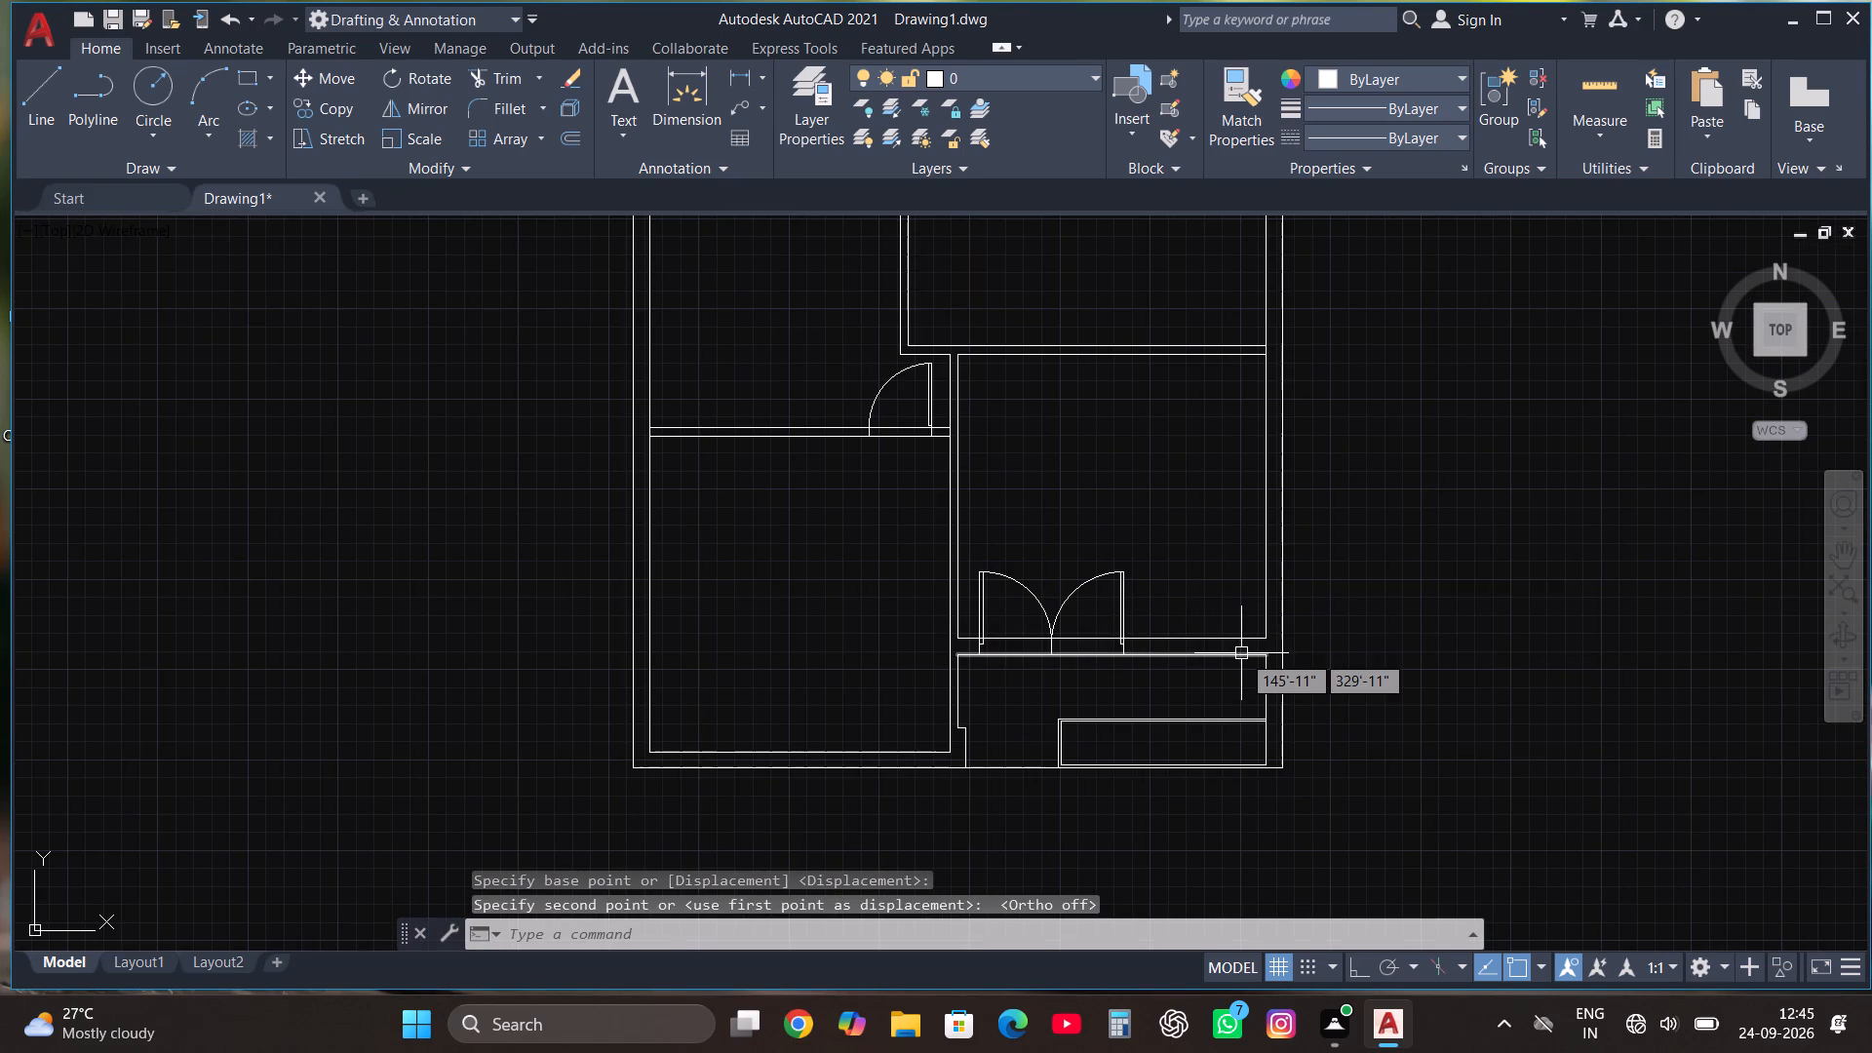
scroll(1165, 614, "up", 1)
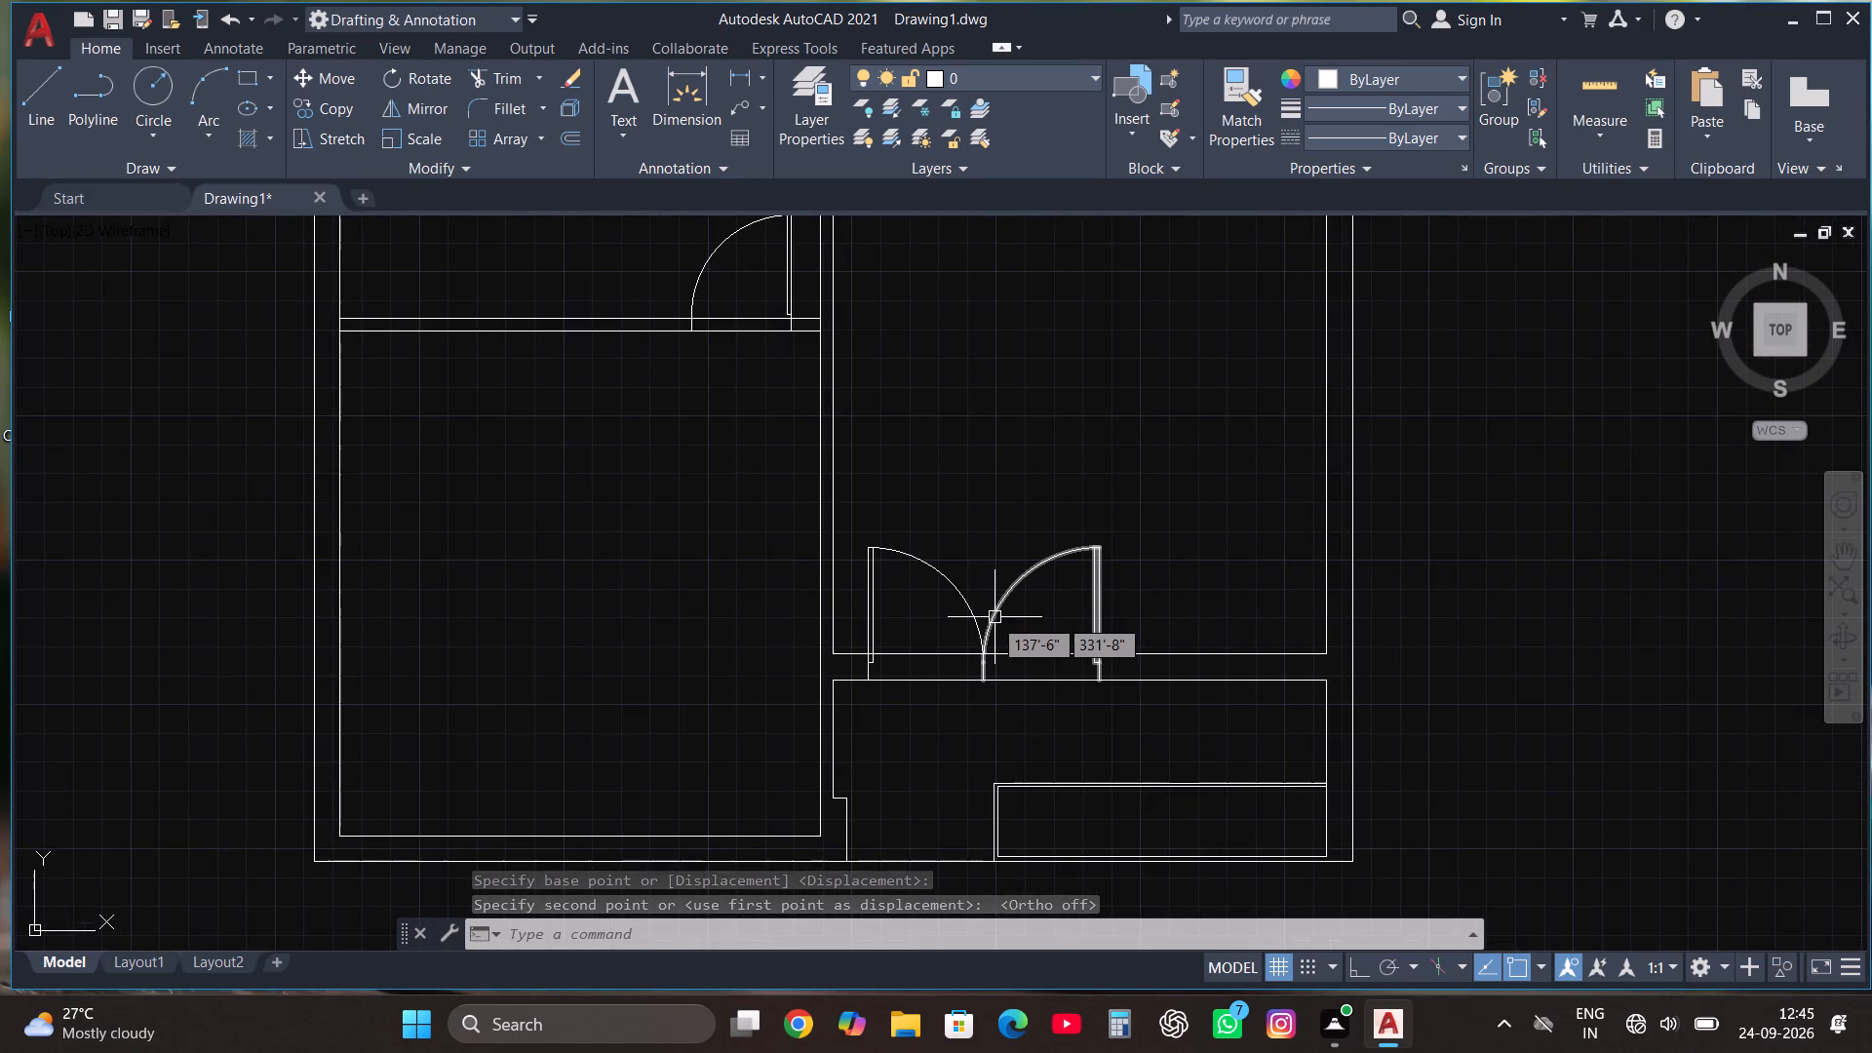
left_click(1001, 629)
left_click(960, 601)
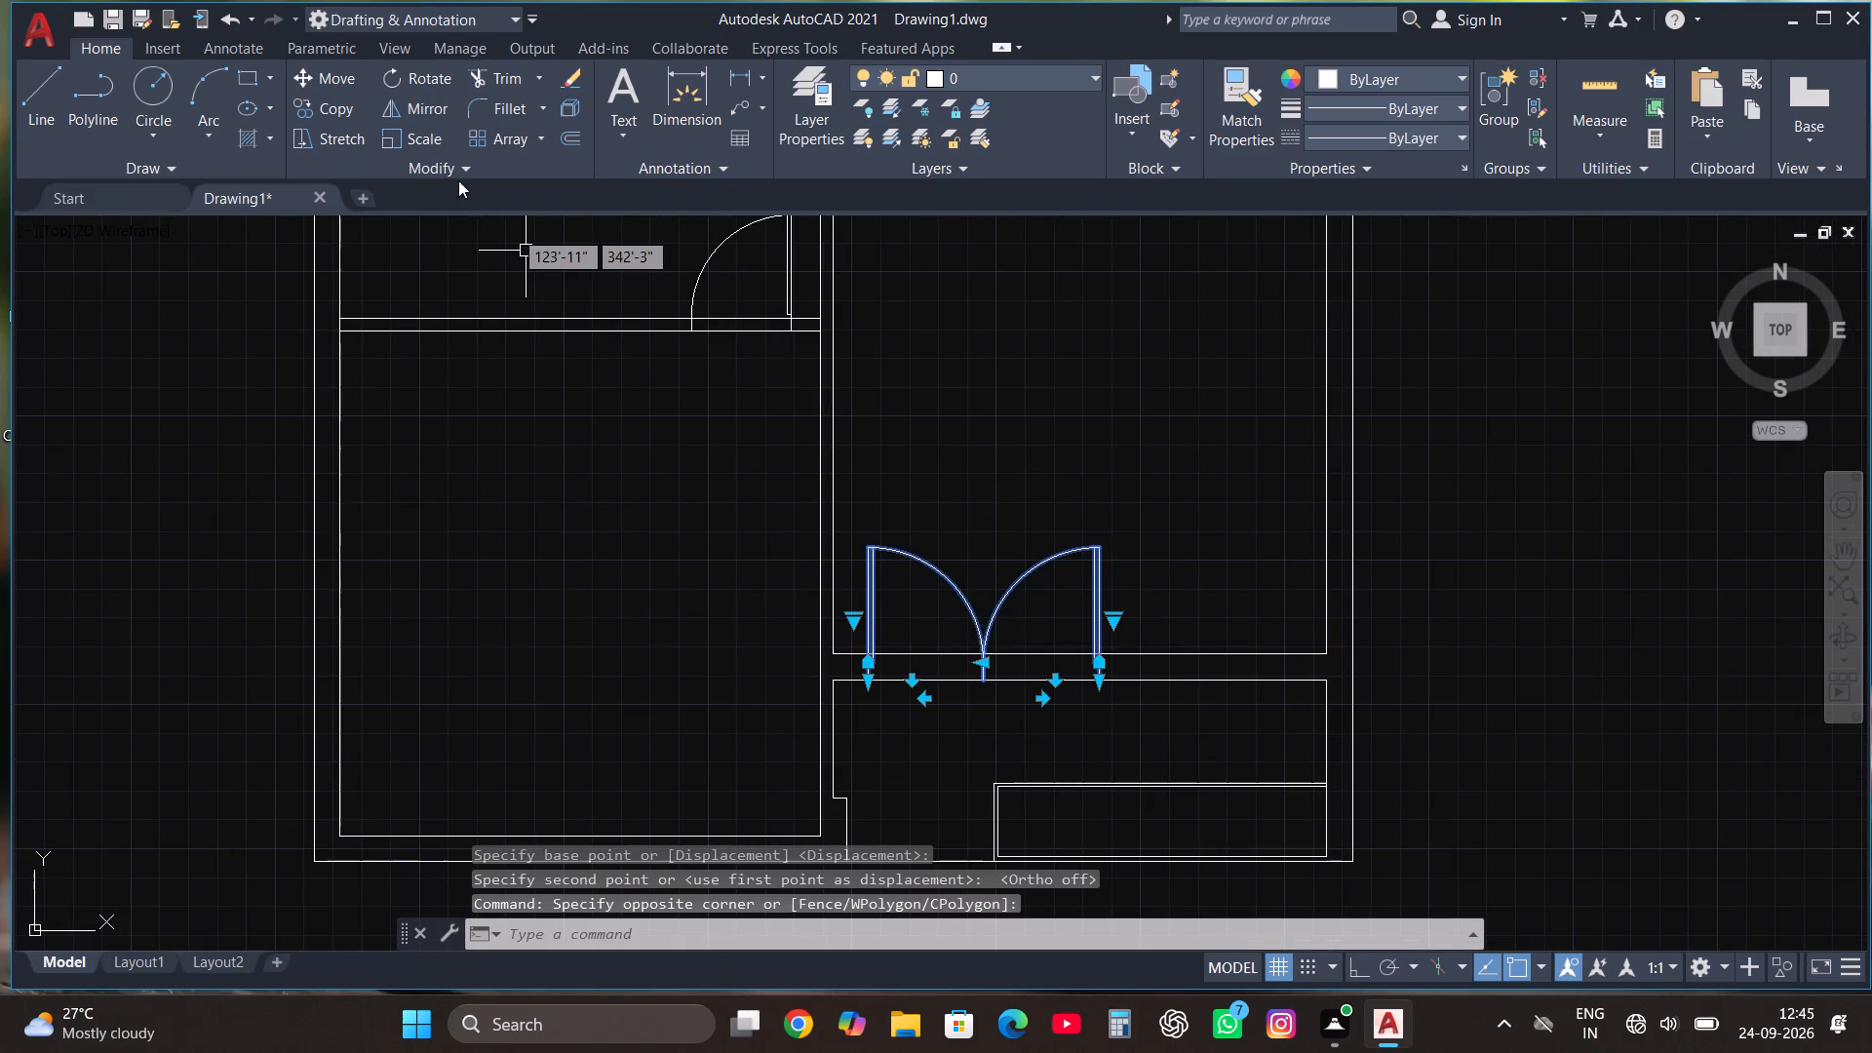
left_click(424, 137)
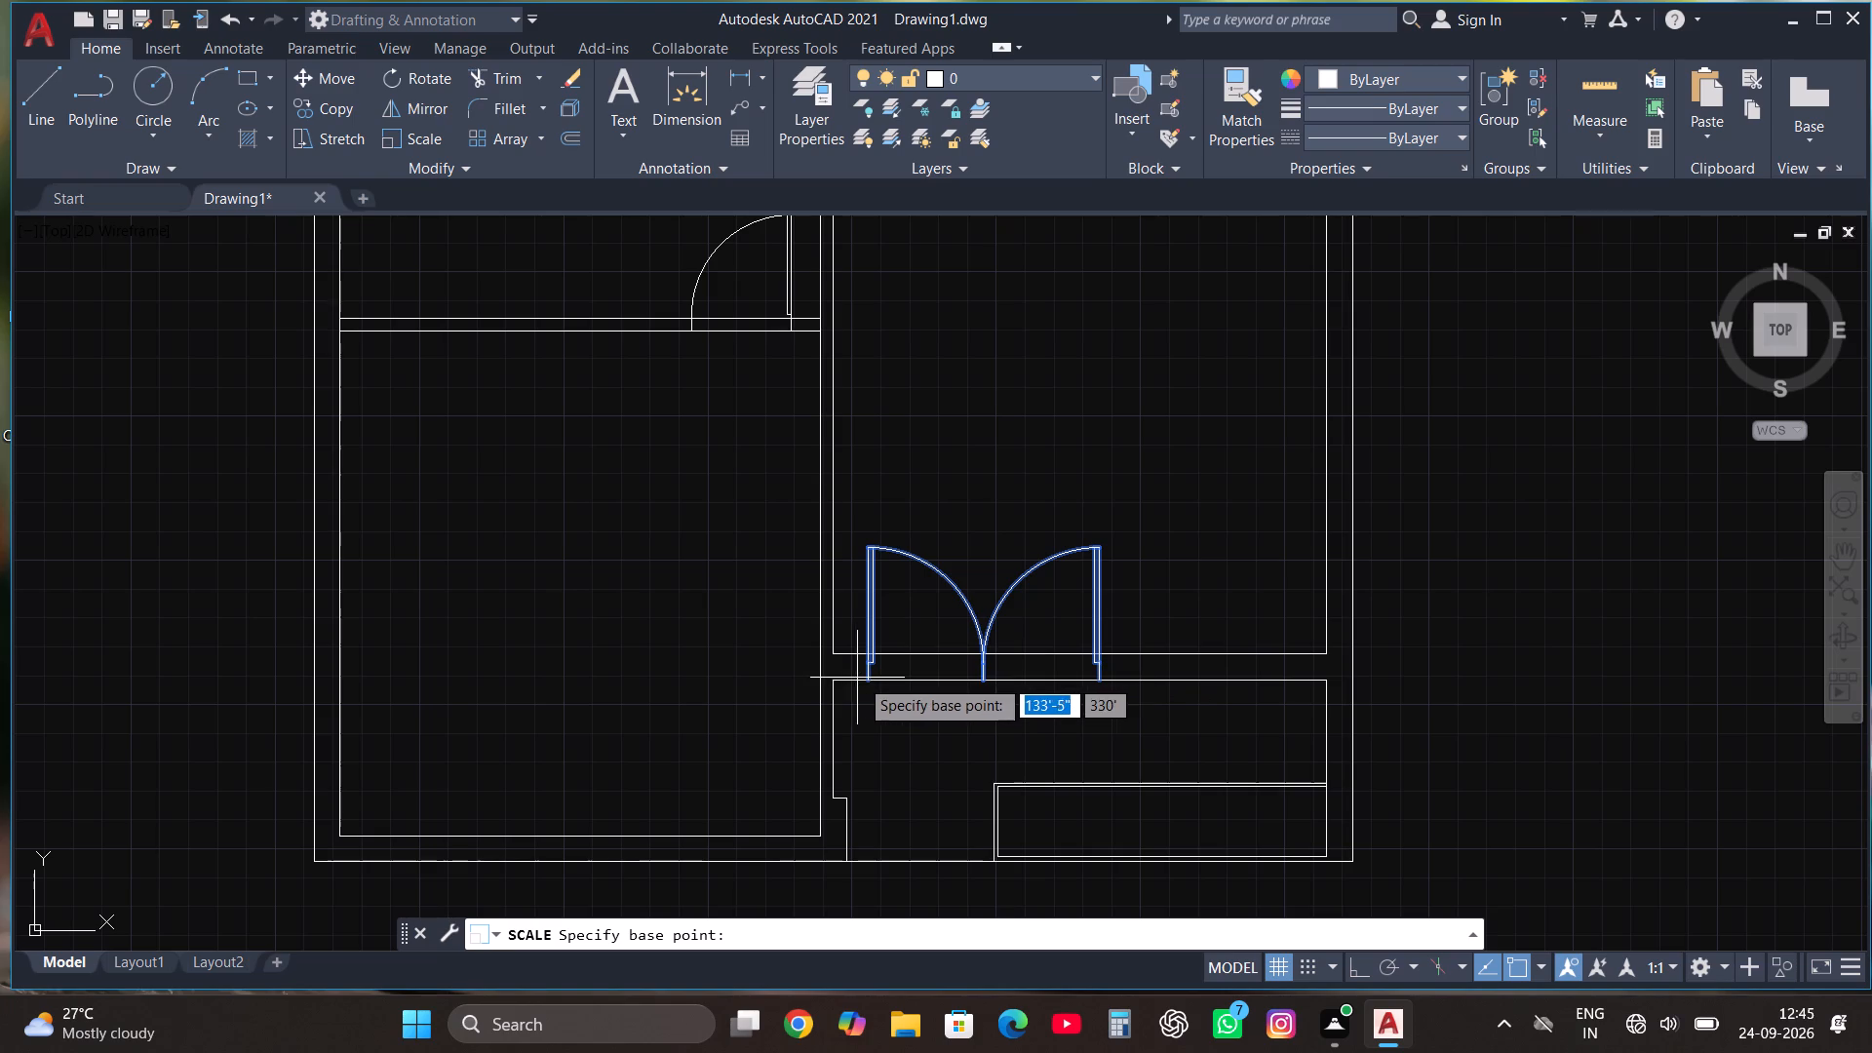
left_click(868, 678)
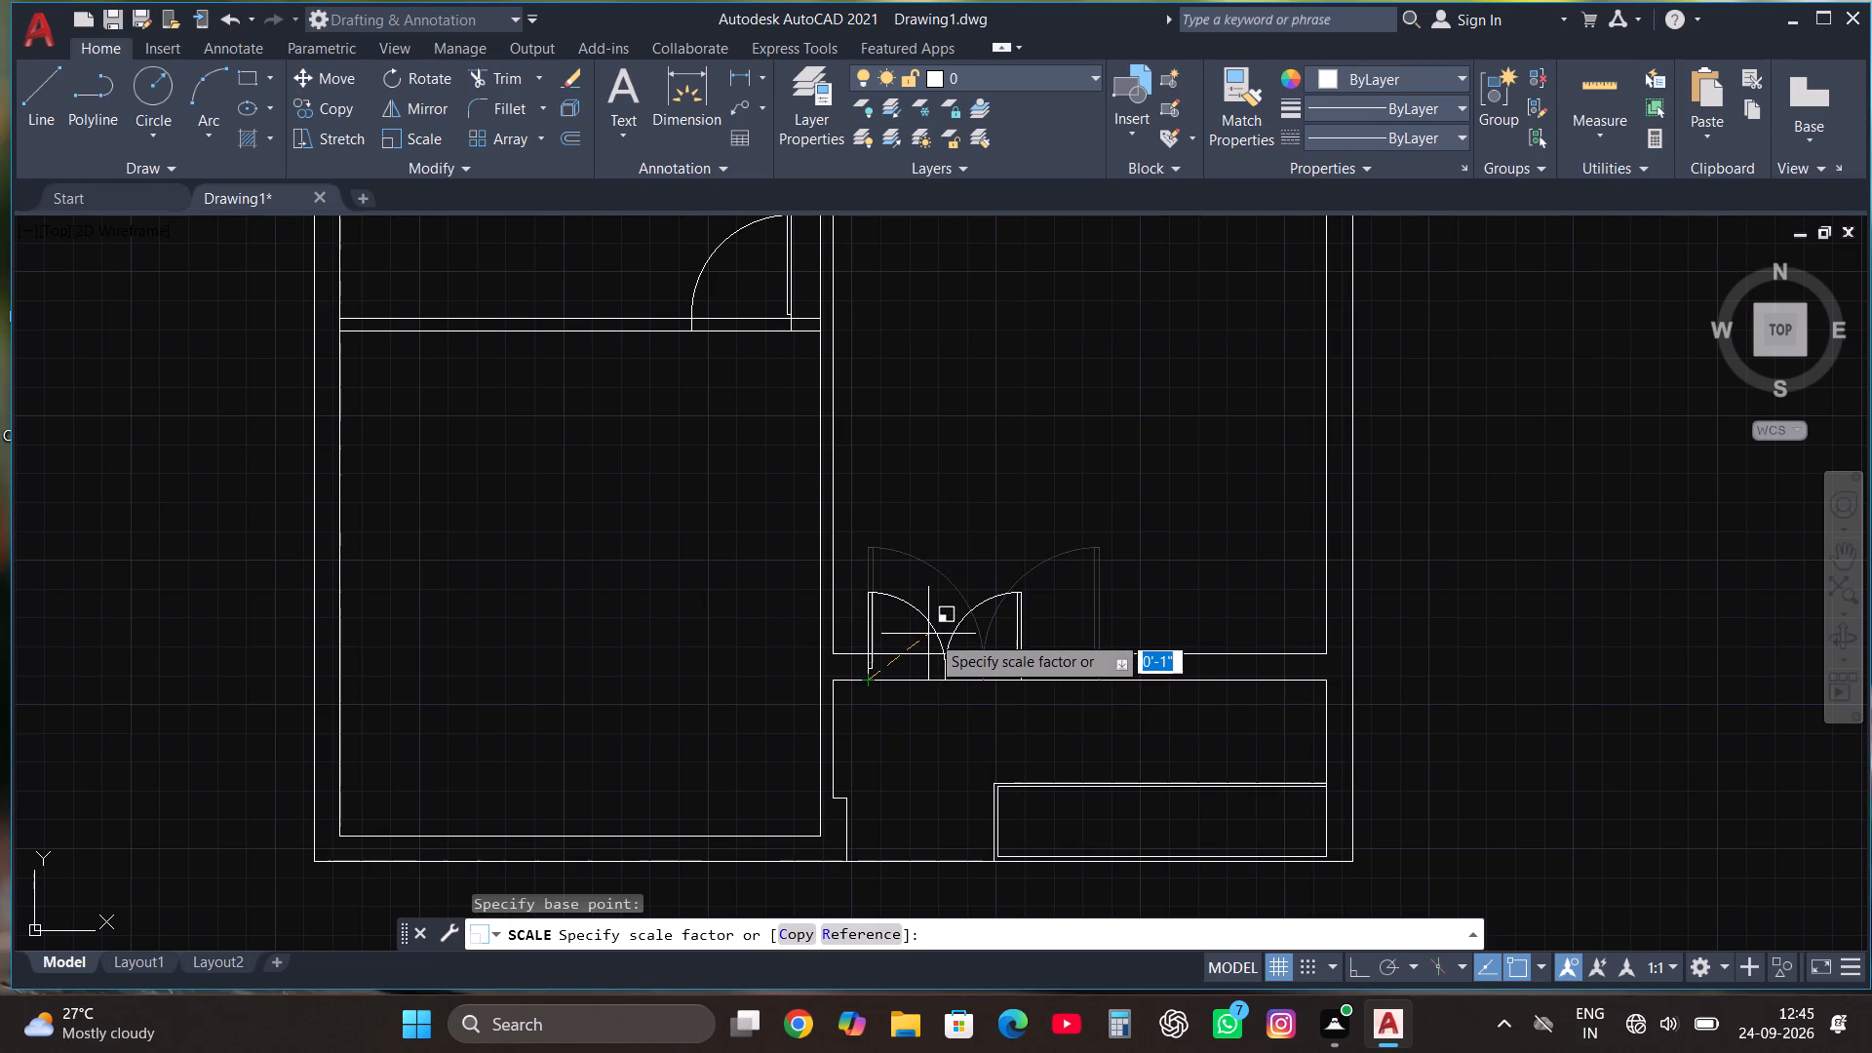
left_click(938, 629)
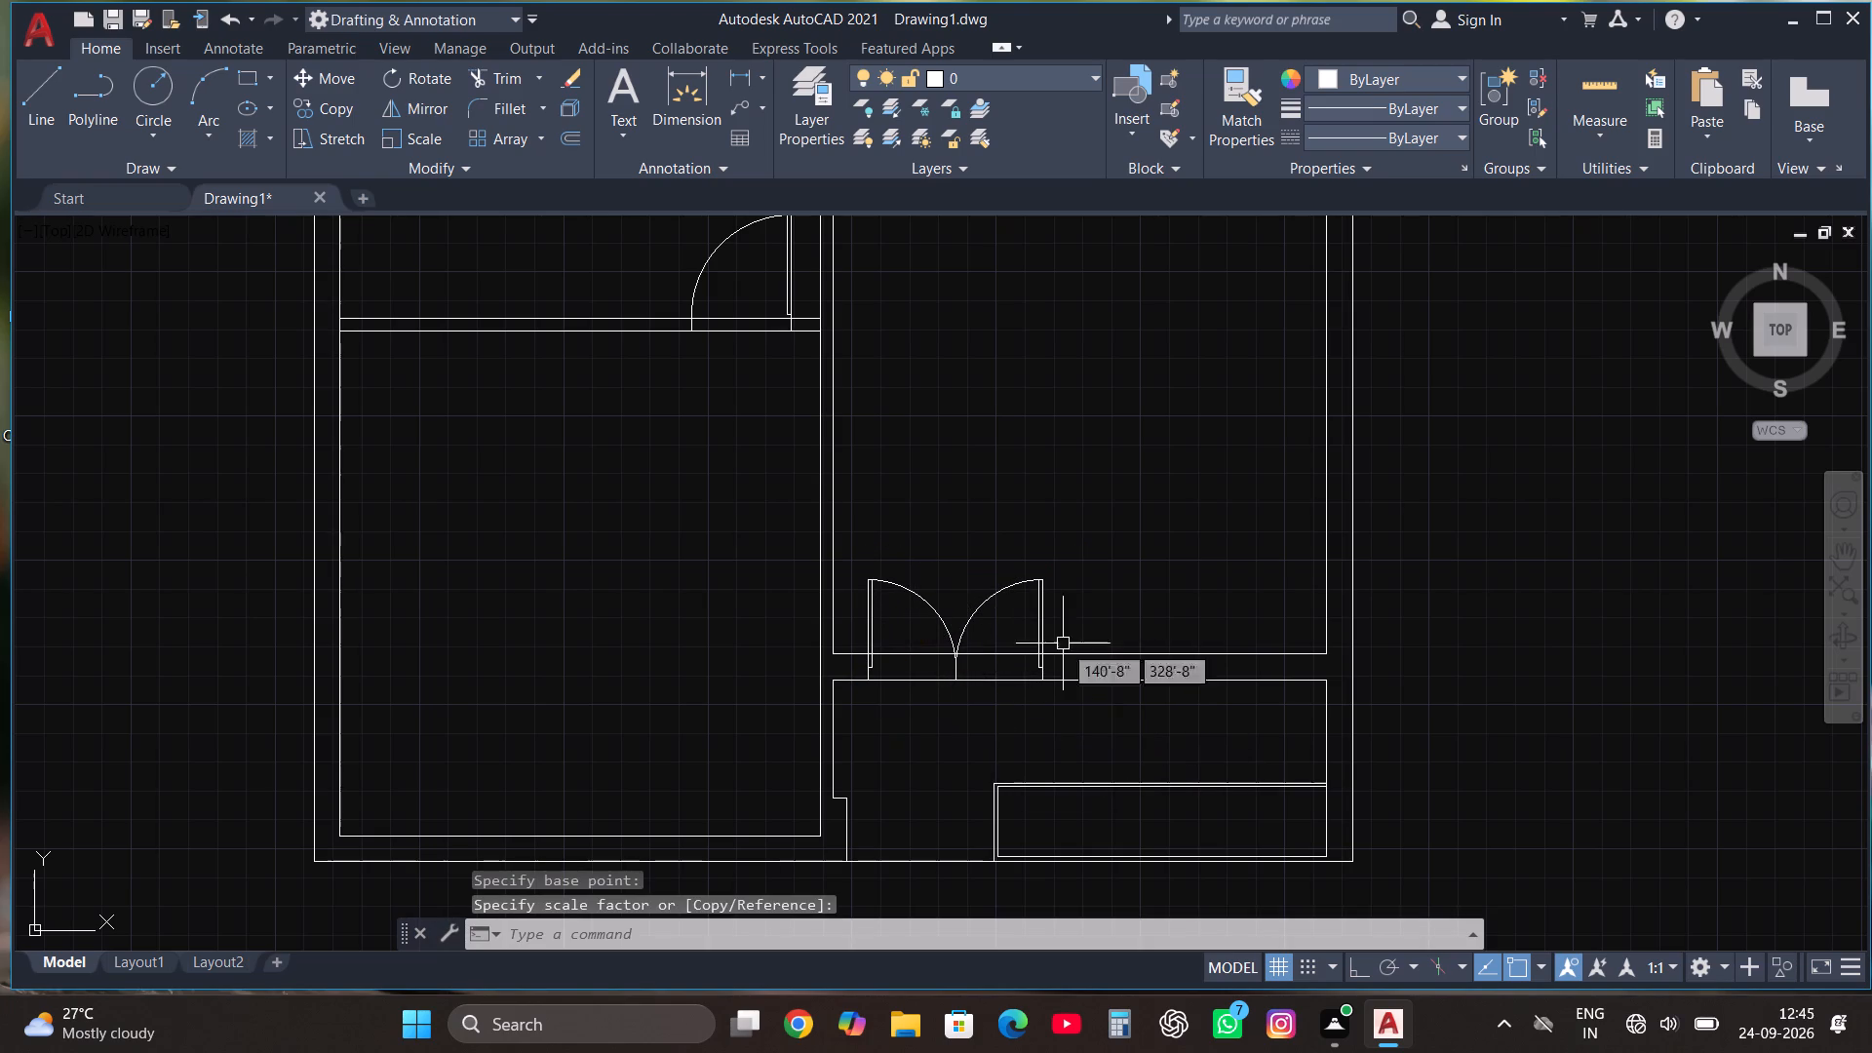
Trim both wall lines out of the opening beneath the two leaves of the entrance double door.
left_click(505, 69)
left_click(919, 632)
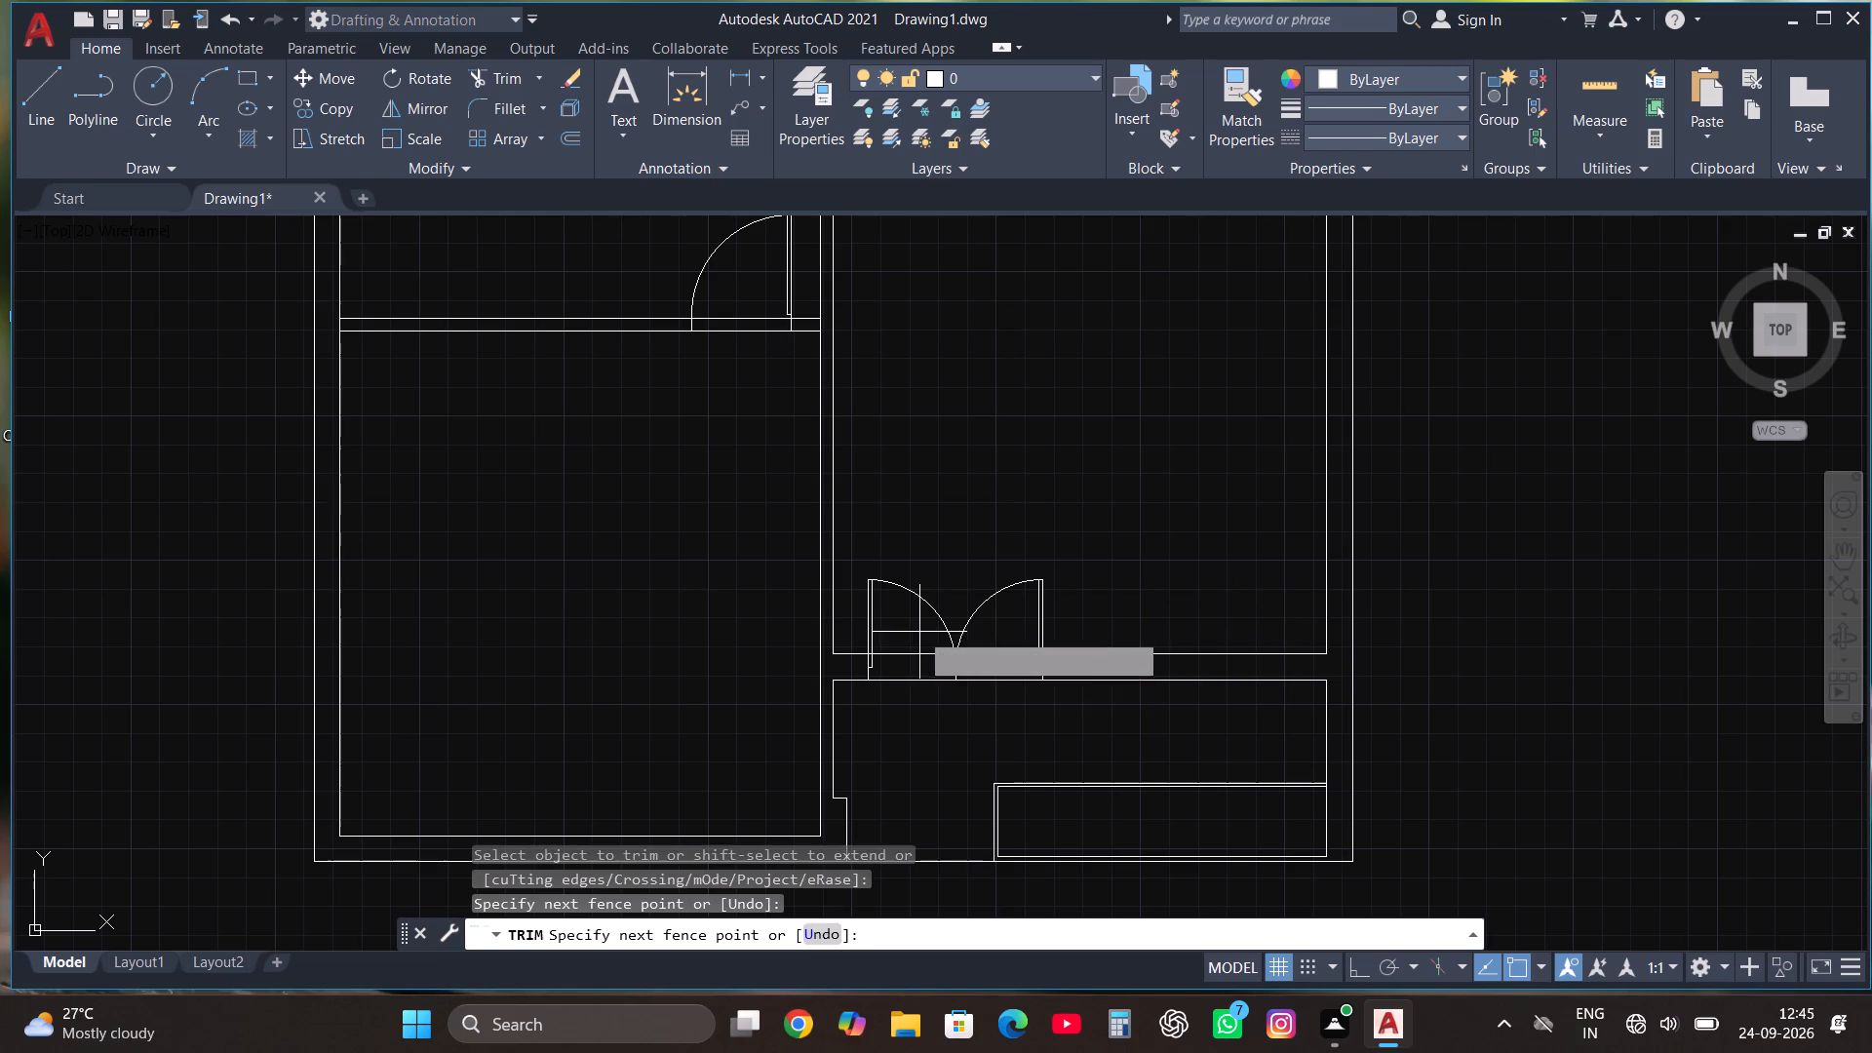
left_click(921, 687)
left_click(1004, 629)
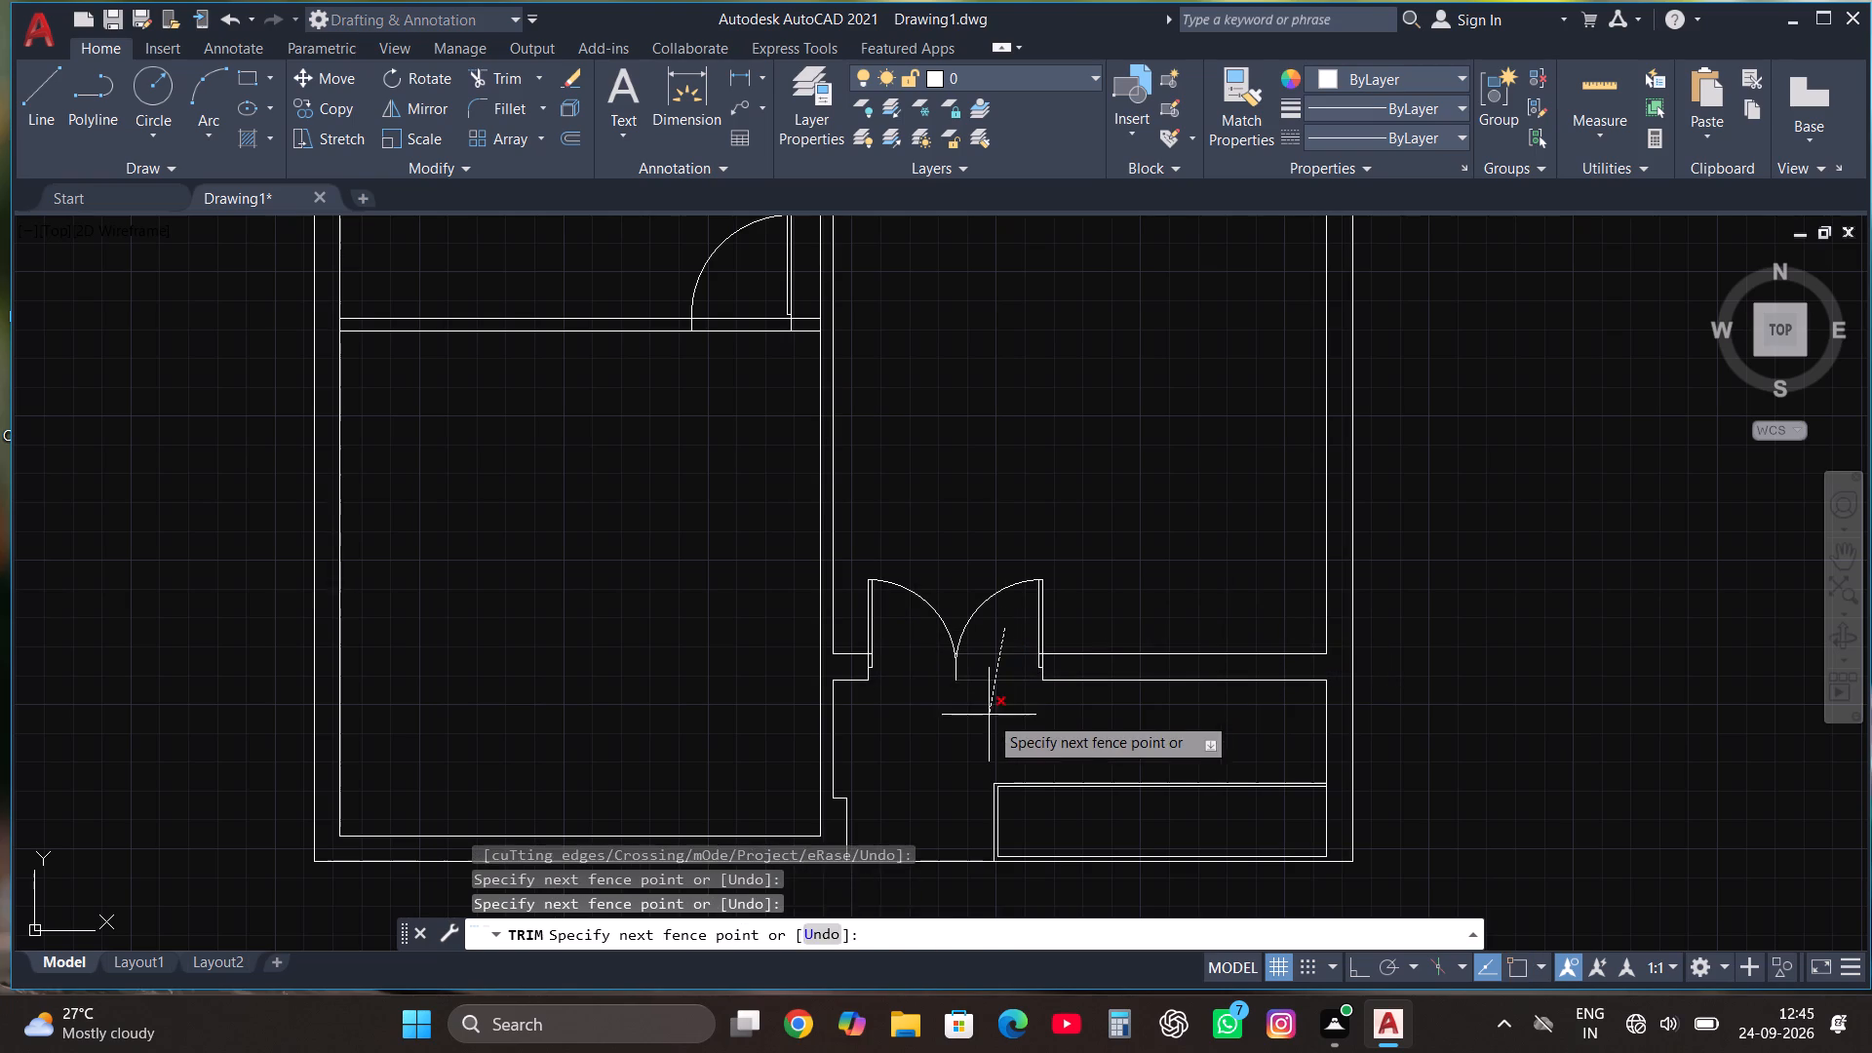
left_click(989, 715)
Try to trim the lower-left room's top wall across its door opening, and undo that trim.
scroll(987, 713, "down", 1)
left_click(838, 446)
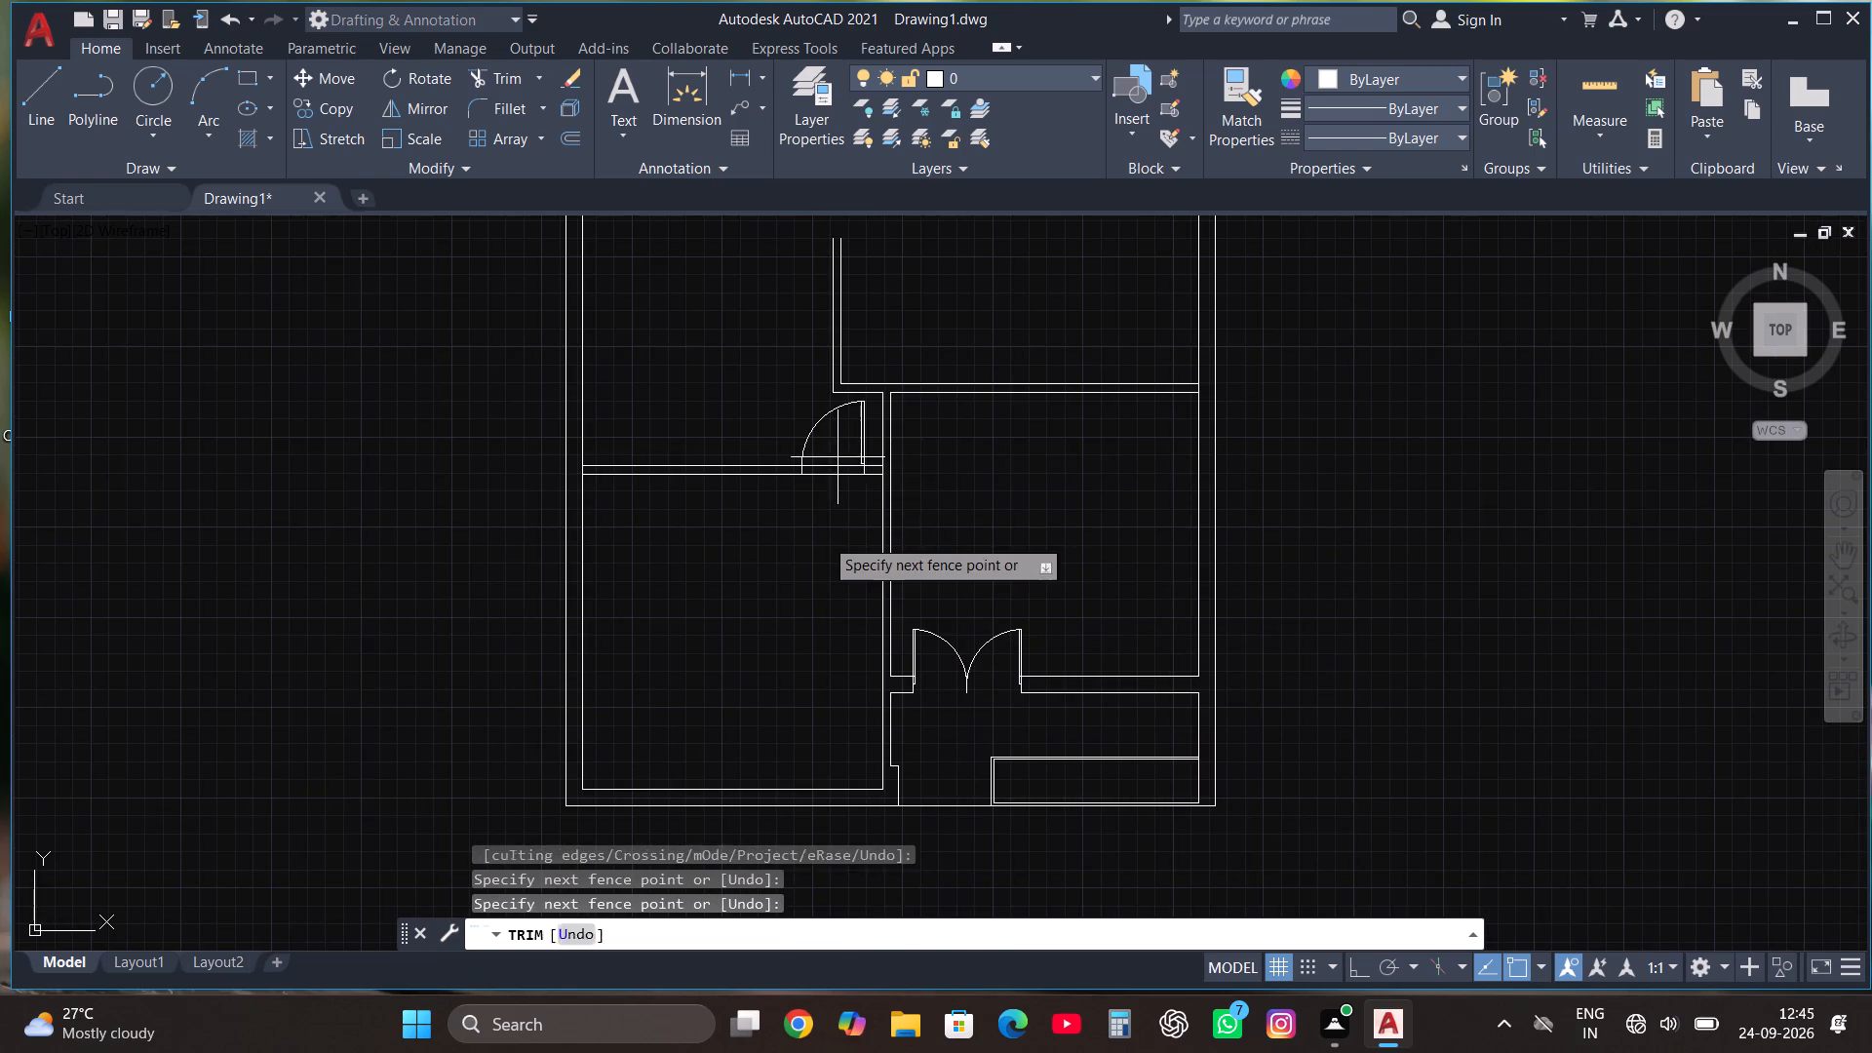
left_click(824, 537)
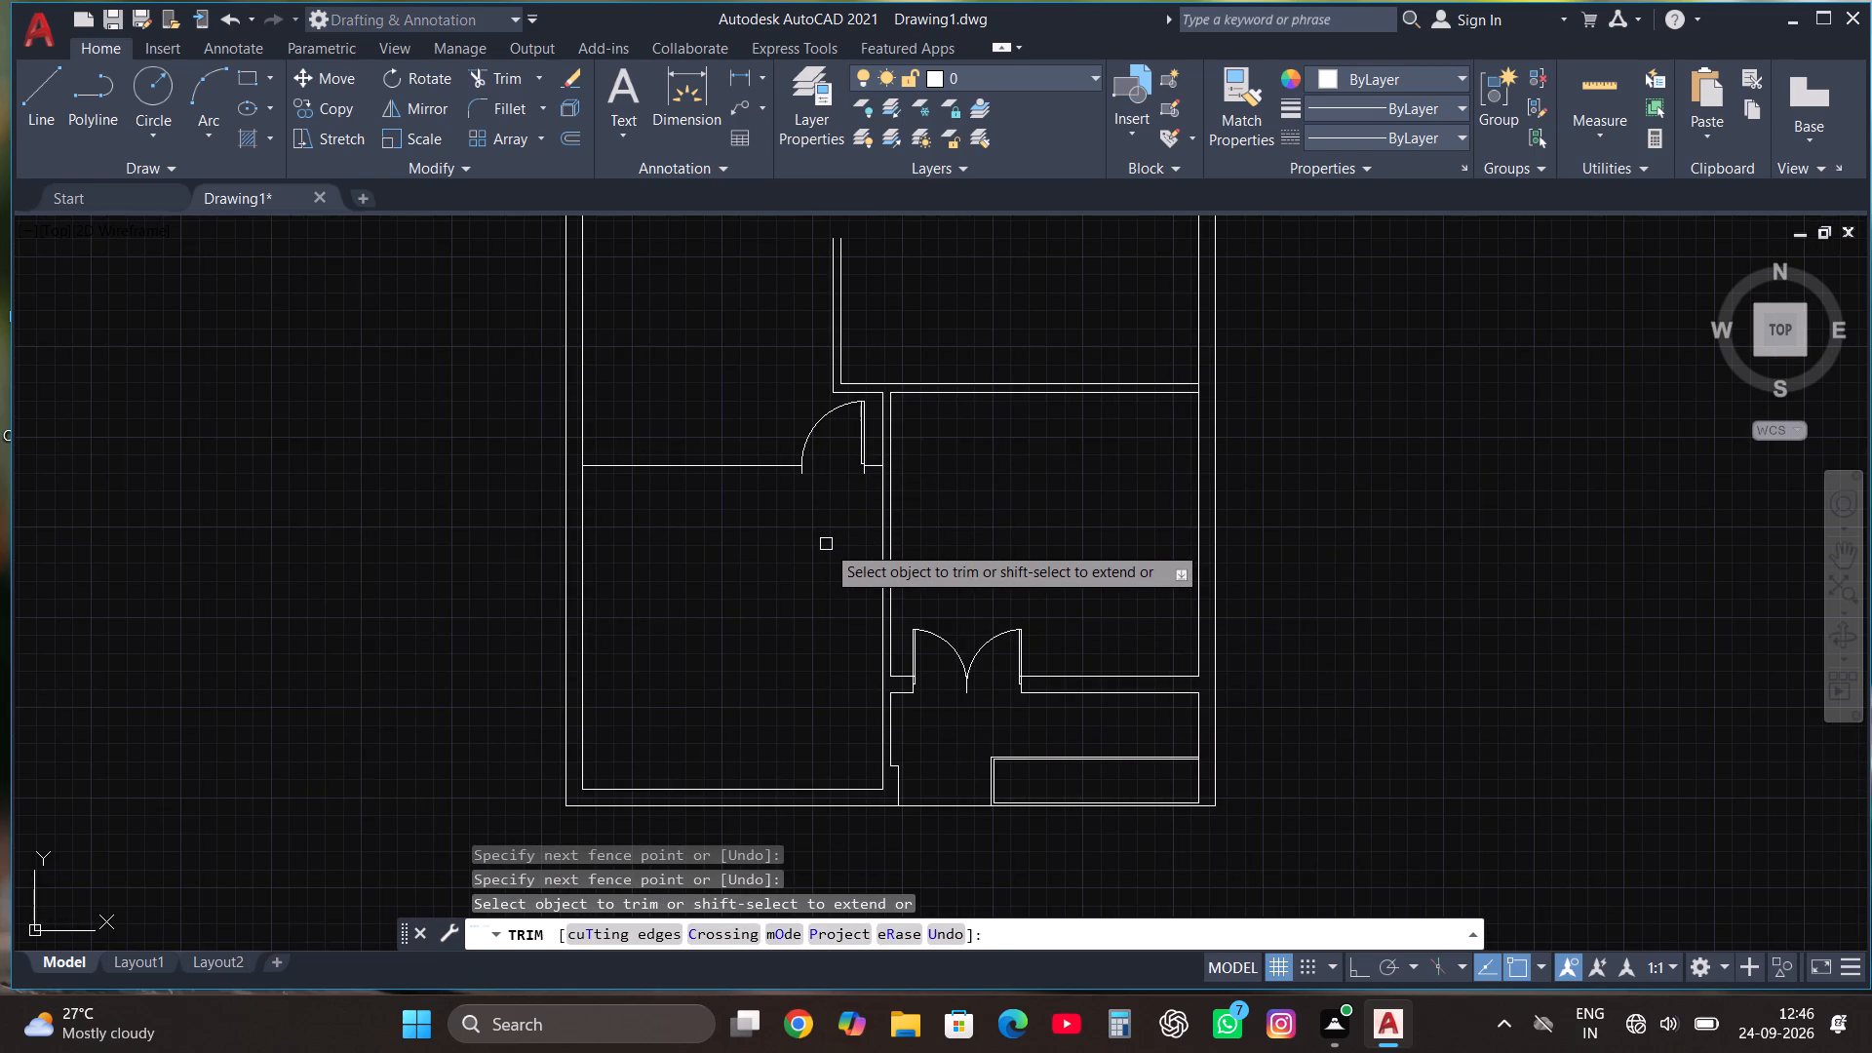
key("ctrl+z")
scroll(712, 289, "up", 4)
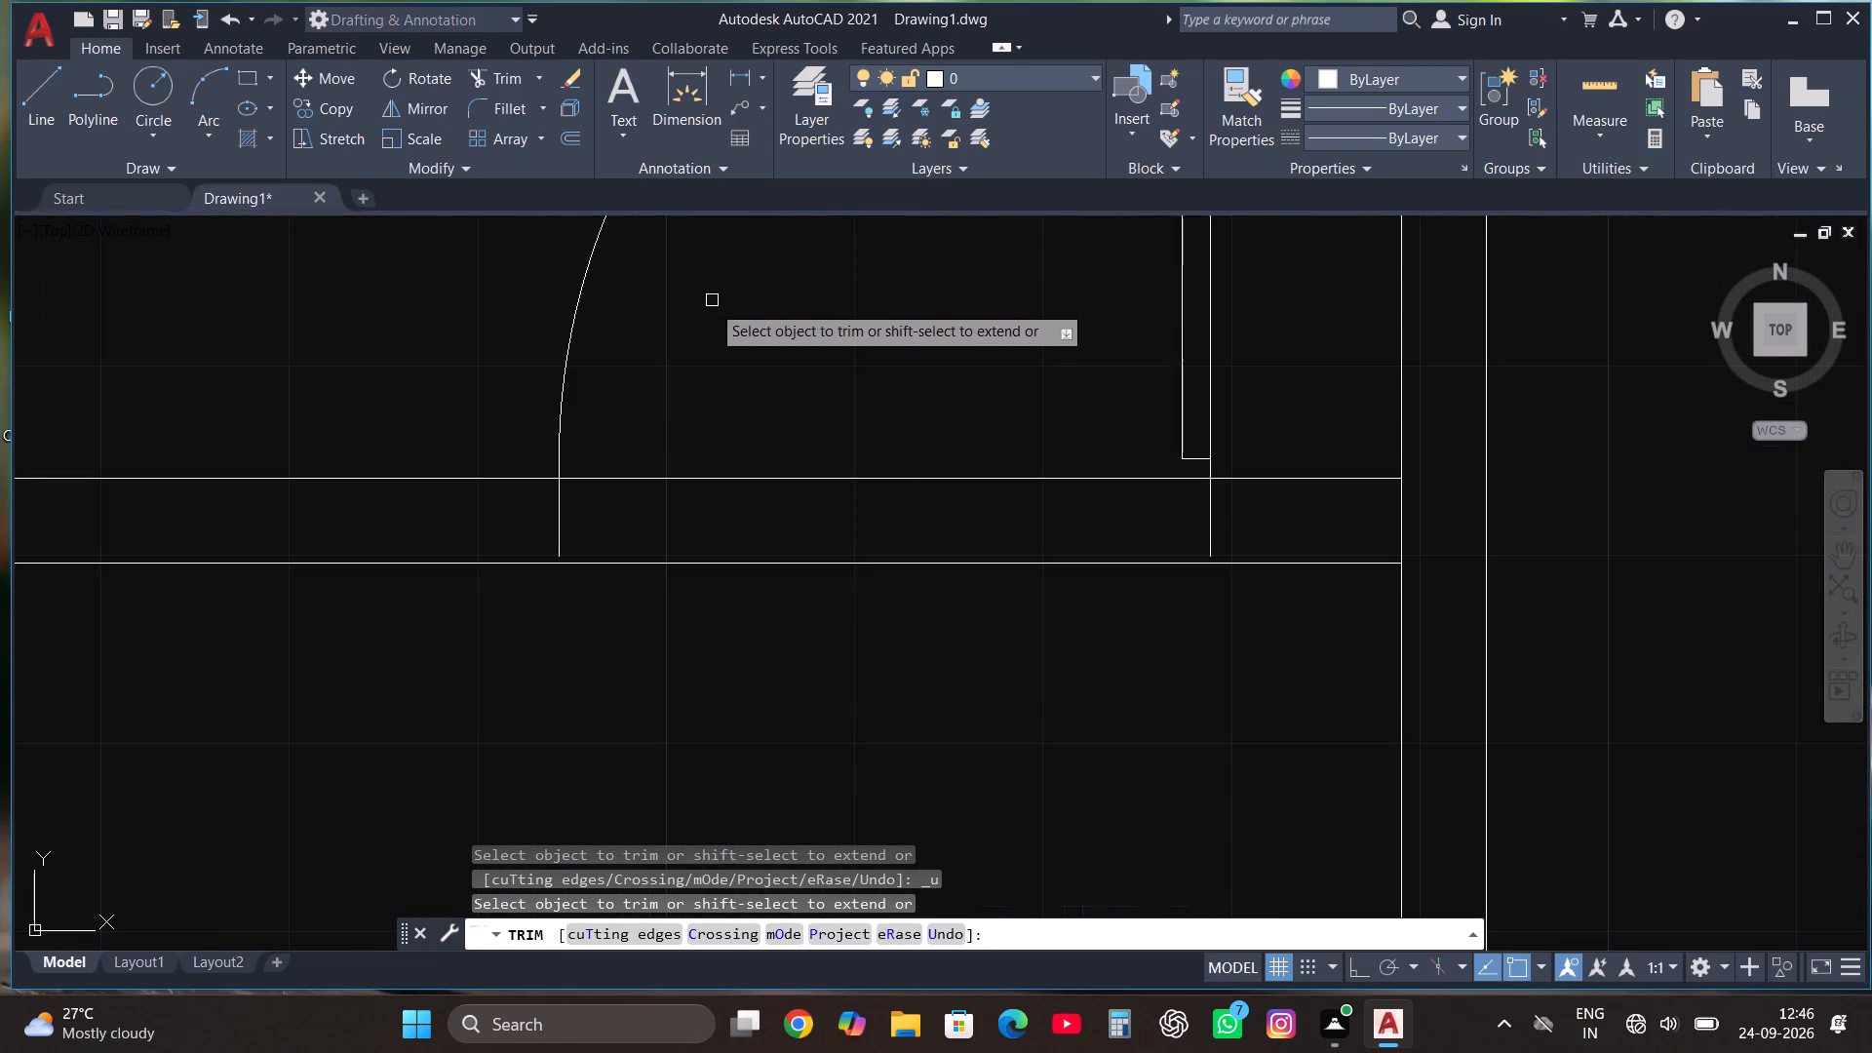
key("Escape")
Move the lower-left room's door slightly so its lower end meets the wall's lower line.
left_click(574, 354)
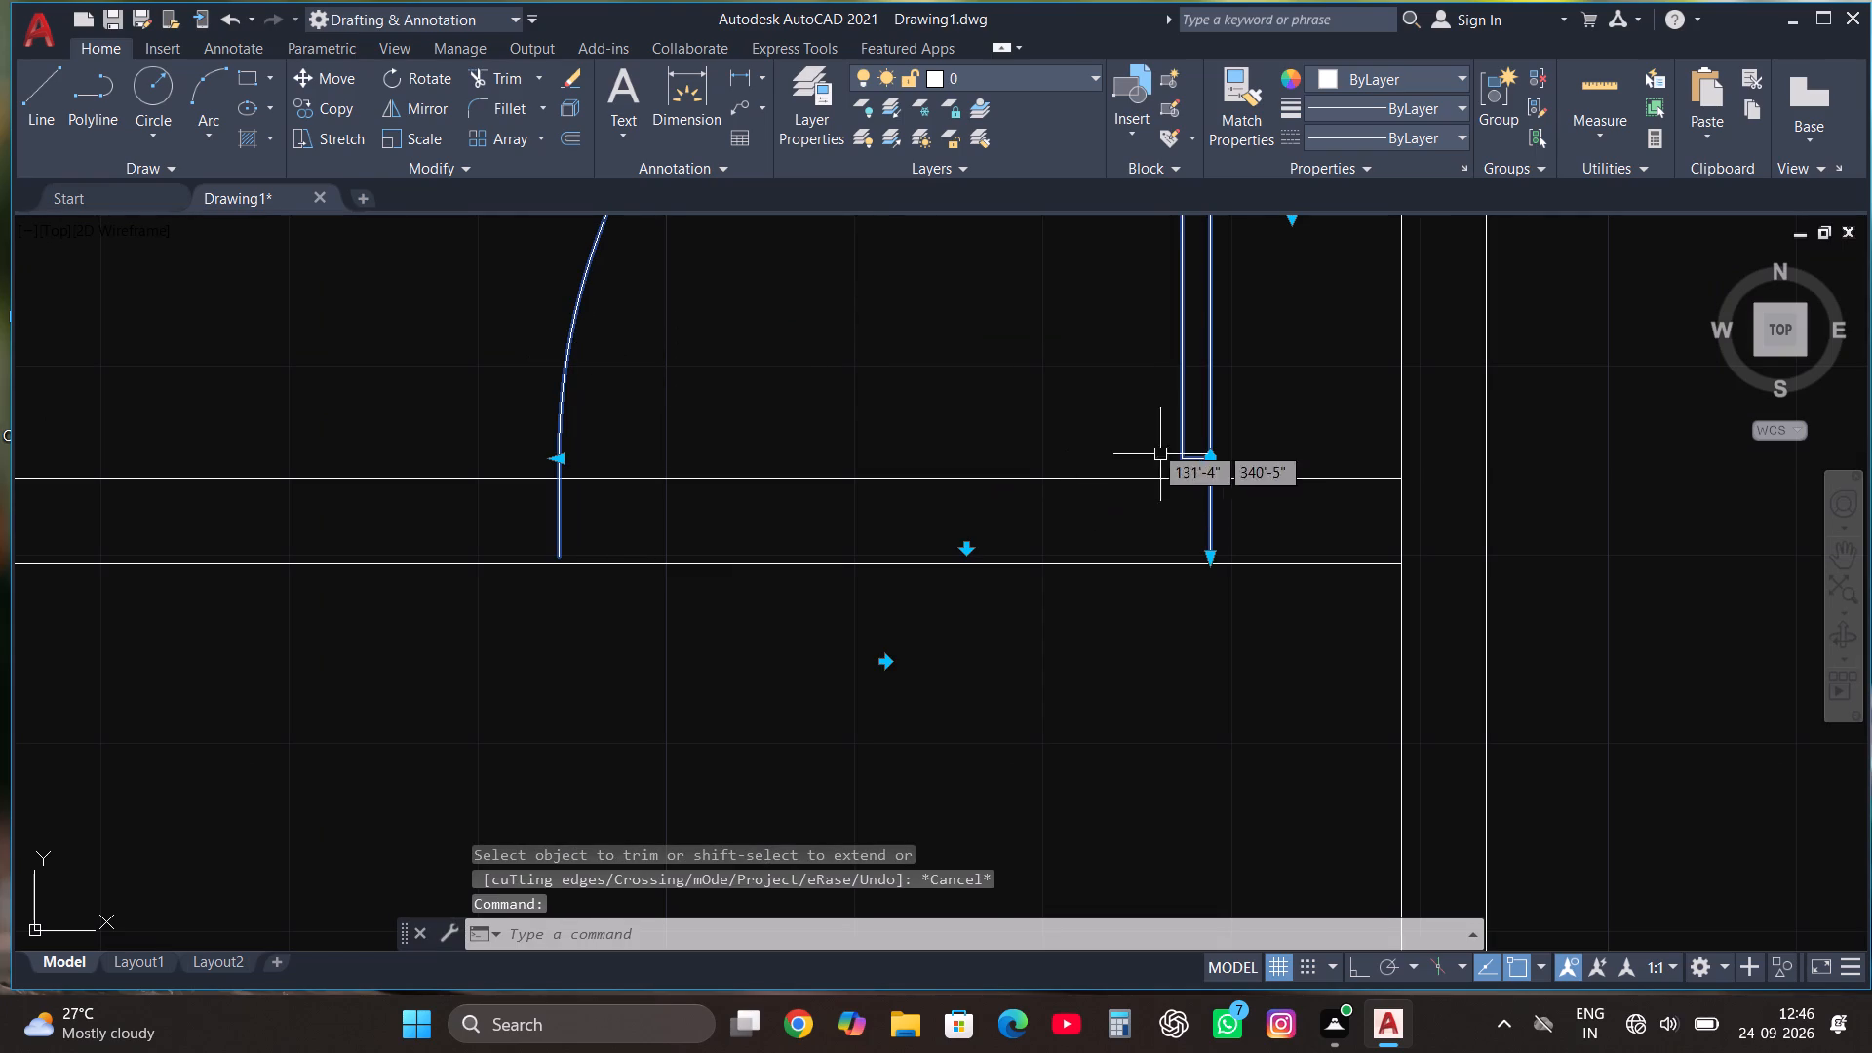
left_click(344, 70)
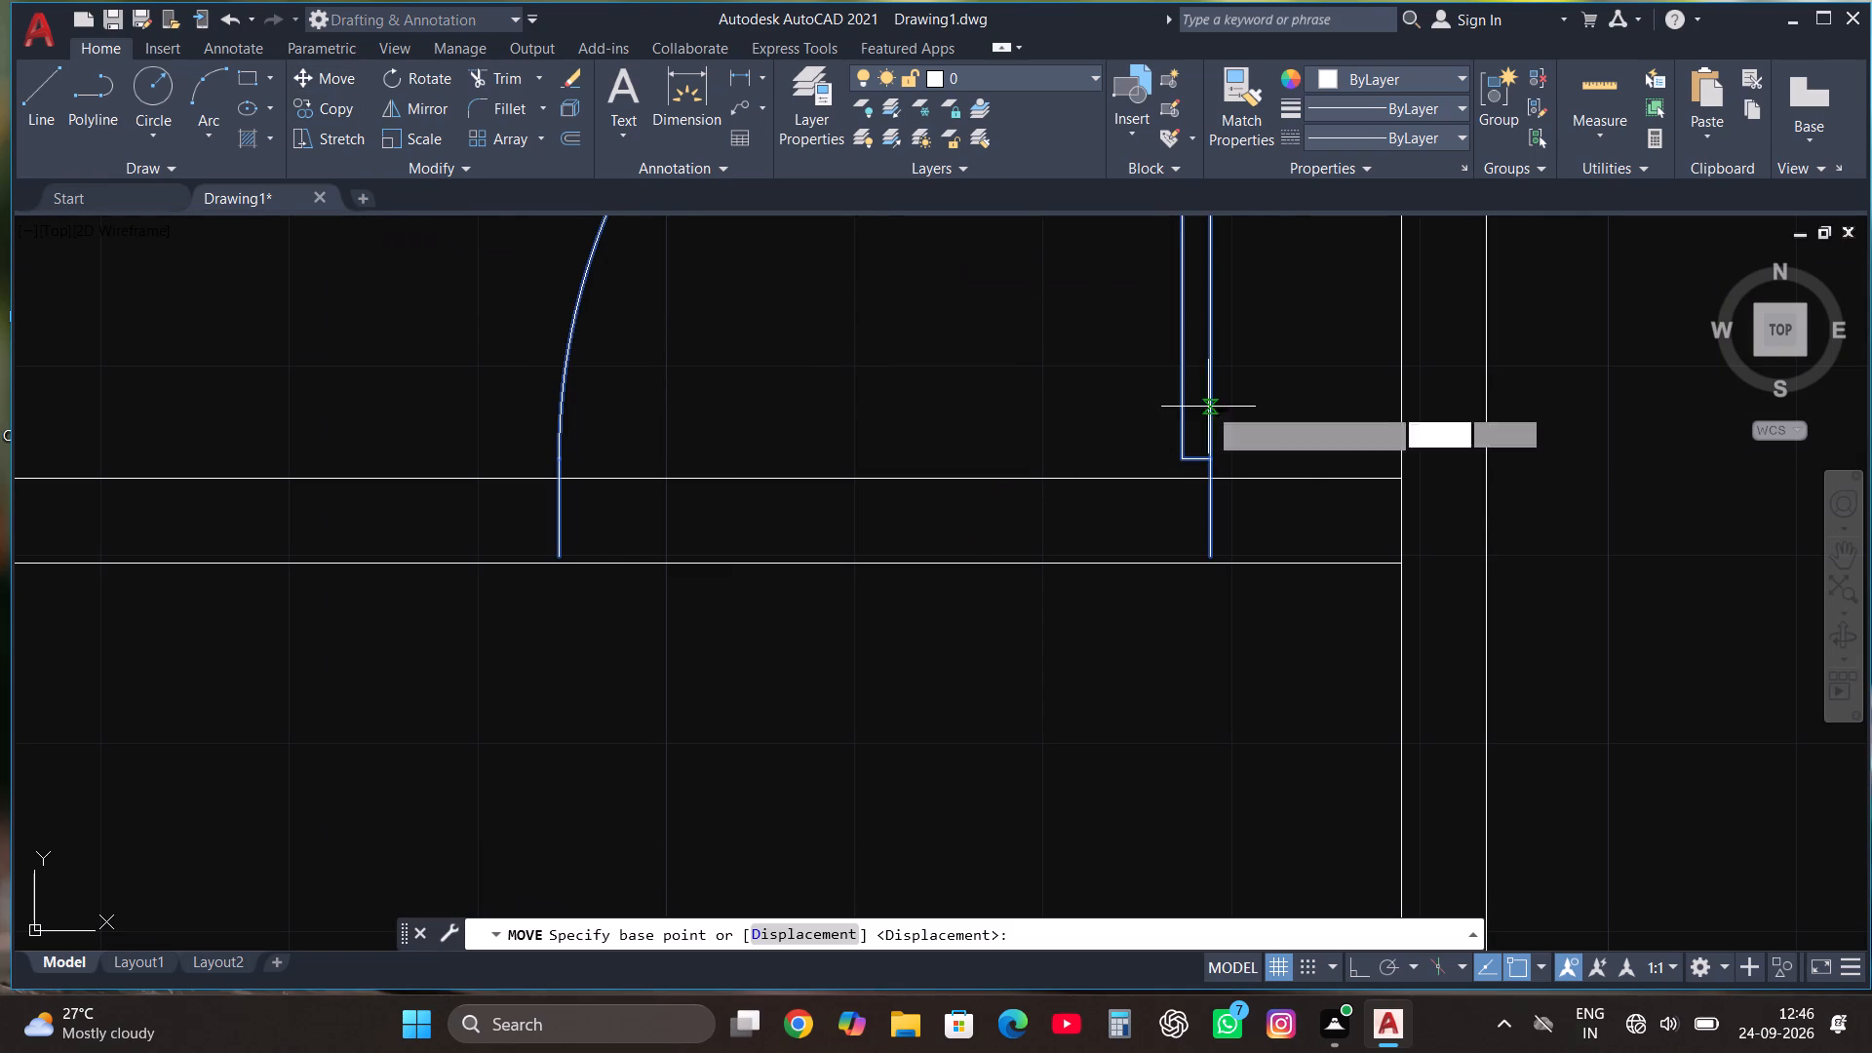
left_click(1215, 556)
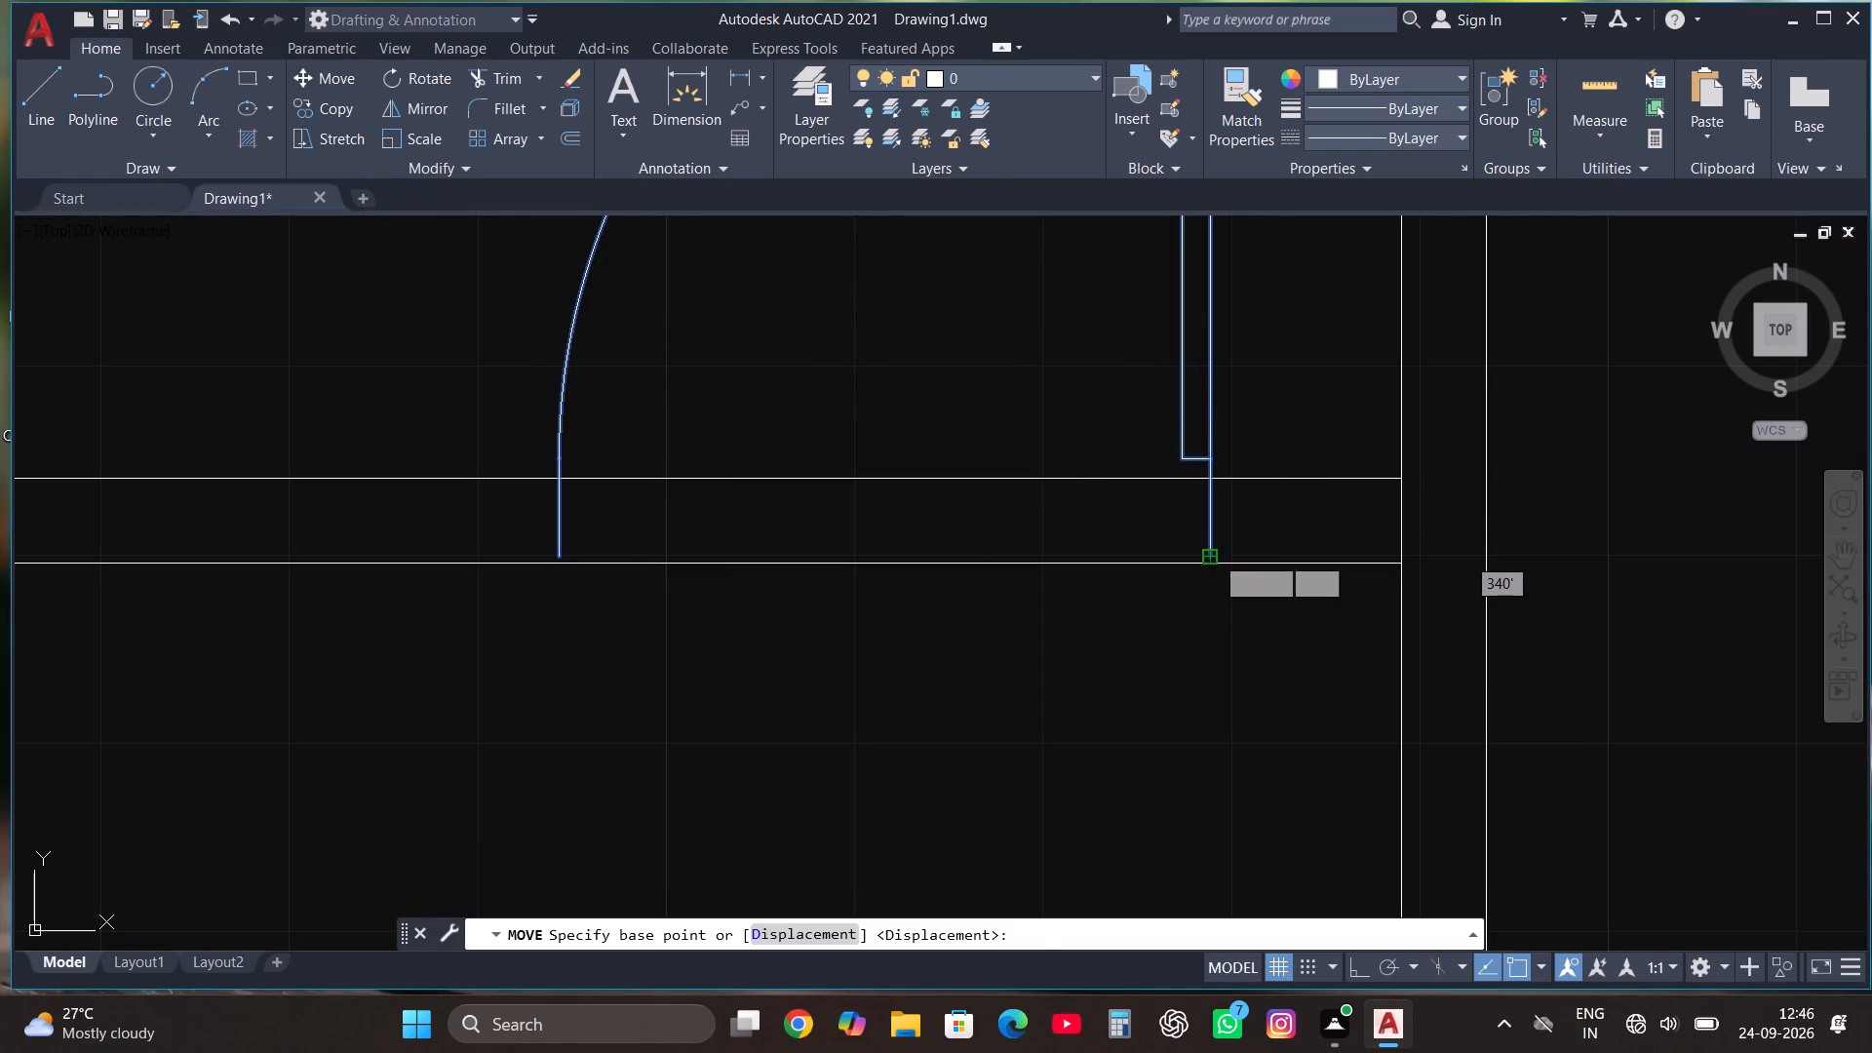
left_click(1222, 561)
Trim both wall lines out of the door opening in the lower-left room's top wall.
scroll(1148, 726, "down", 2)
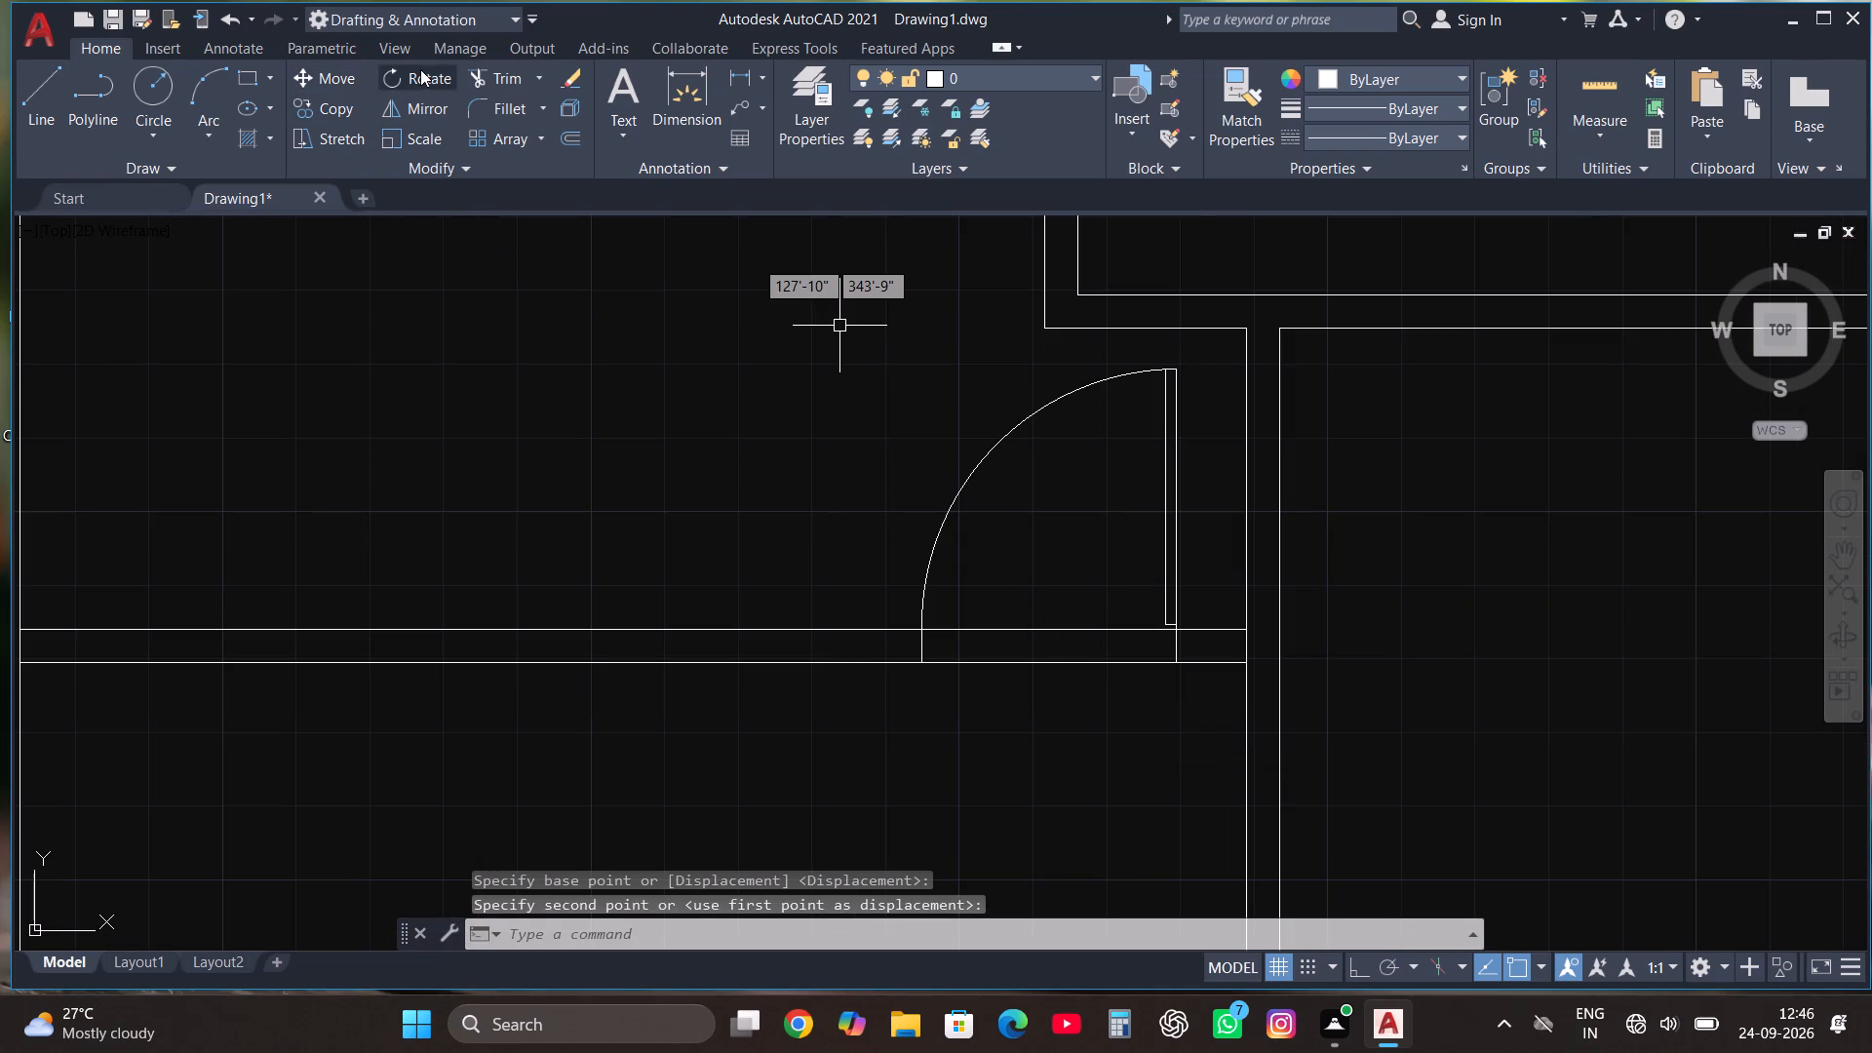
left_click(484, 73)
left_click(1045, 619)
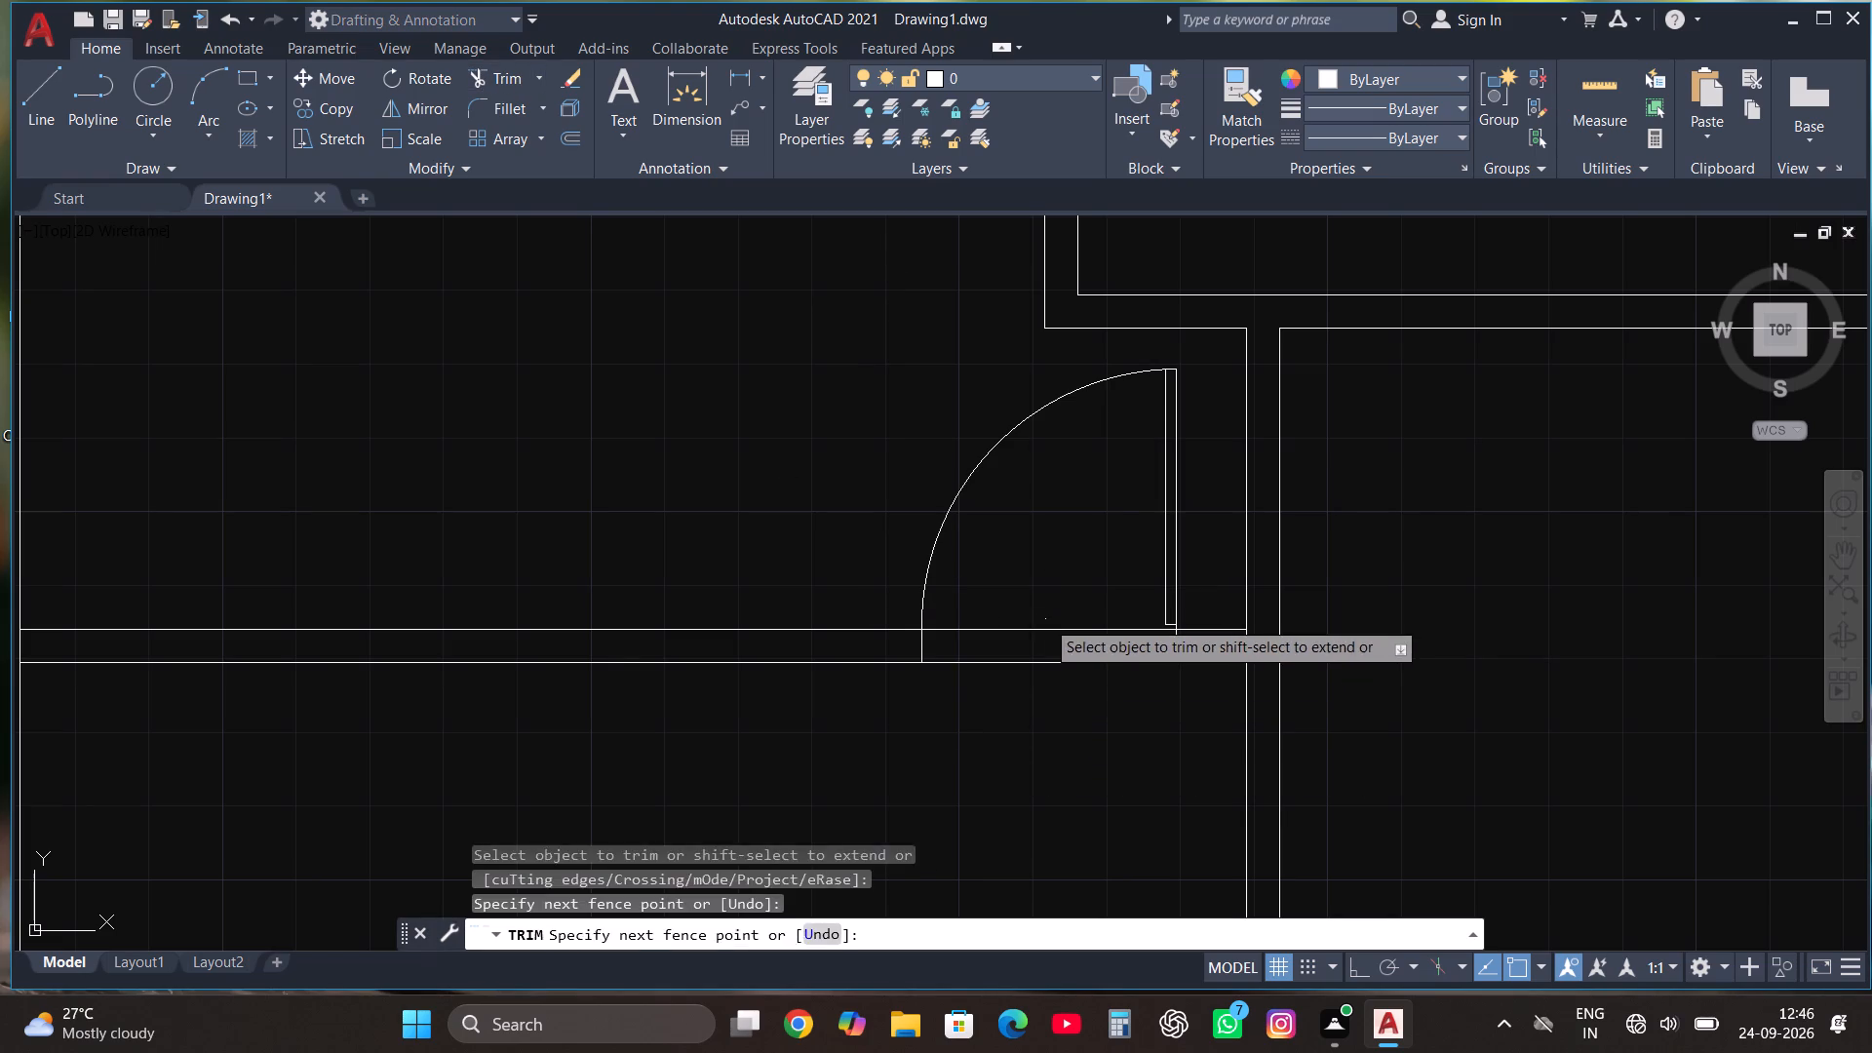
left_click(1051, 762)
key("Escape")
Trim both wall lines out of the door opening in the bottom wall of the left-hand room below the two small top-left rooms.
scroll(969, 754, "down", 5)
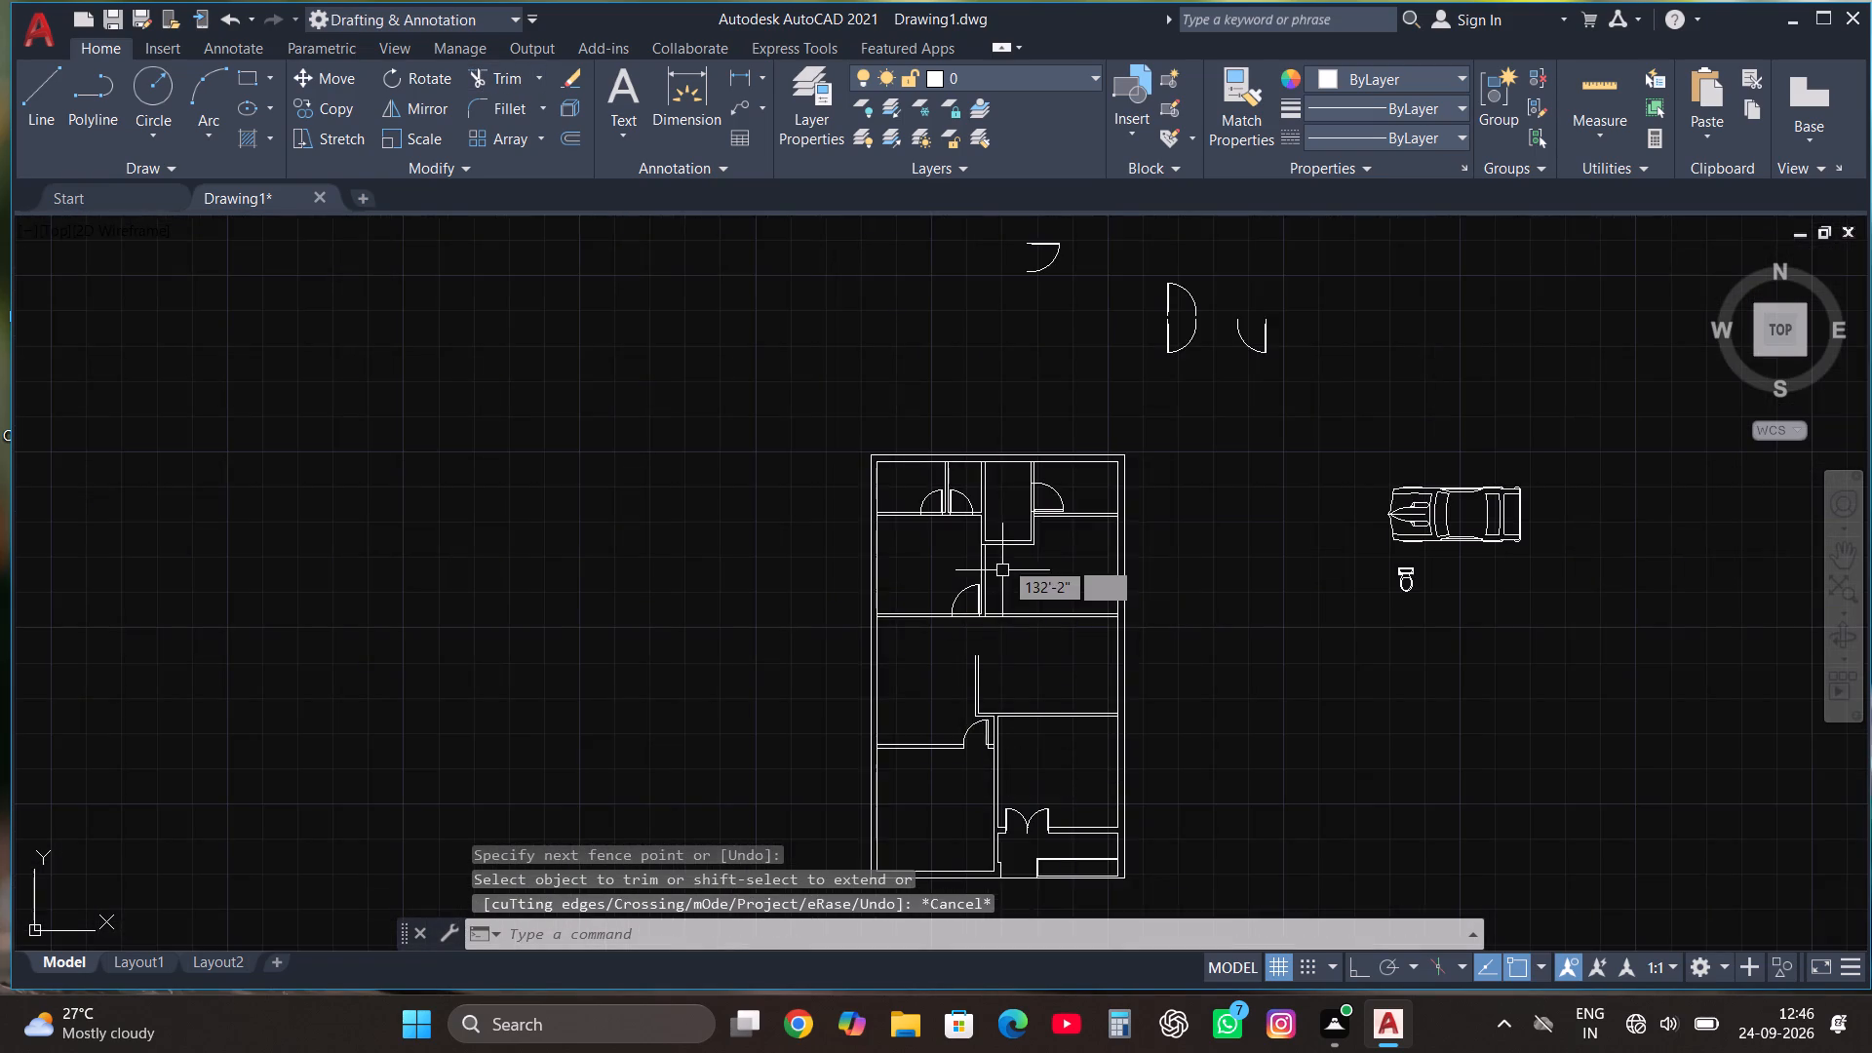
scroll(1003, 544, "up", 3)
scroll(843, 413, "down", 2)
left_click(511, 80)
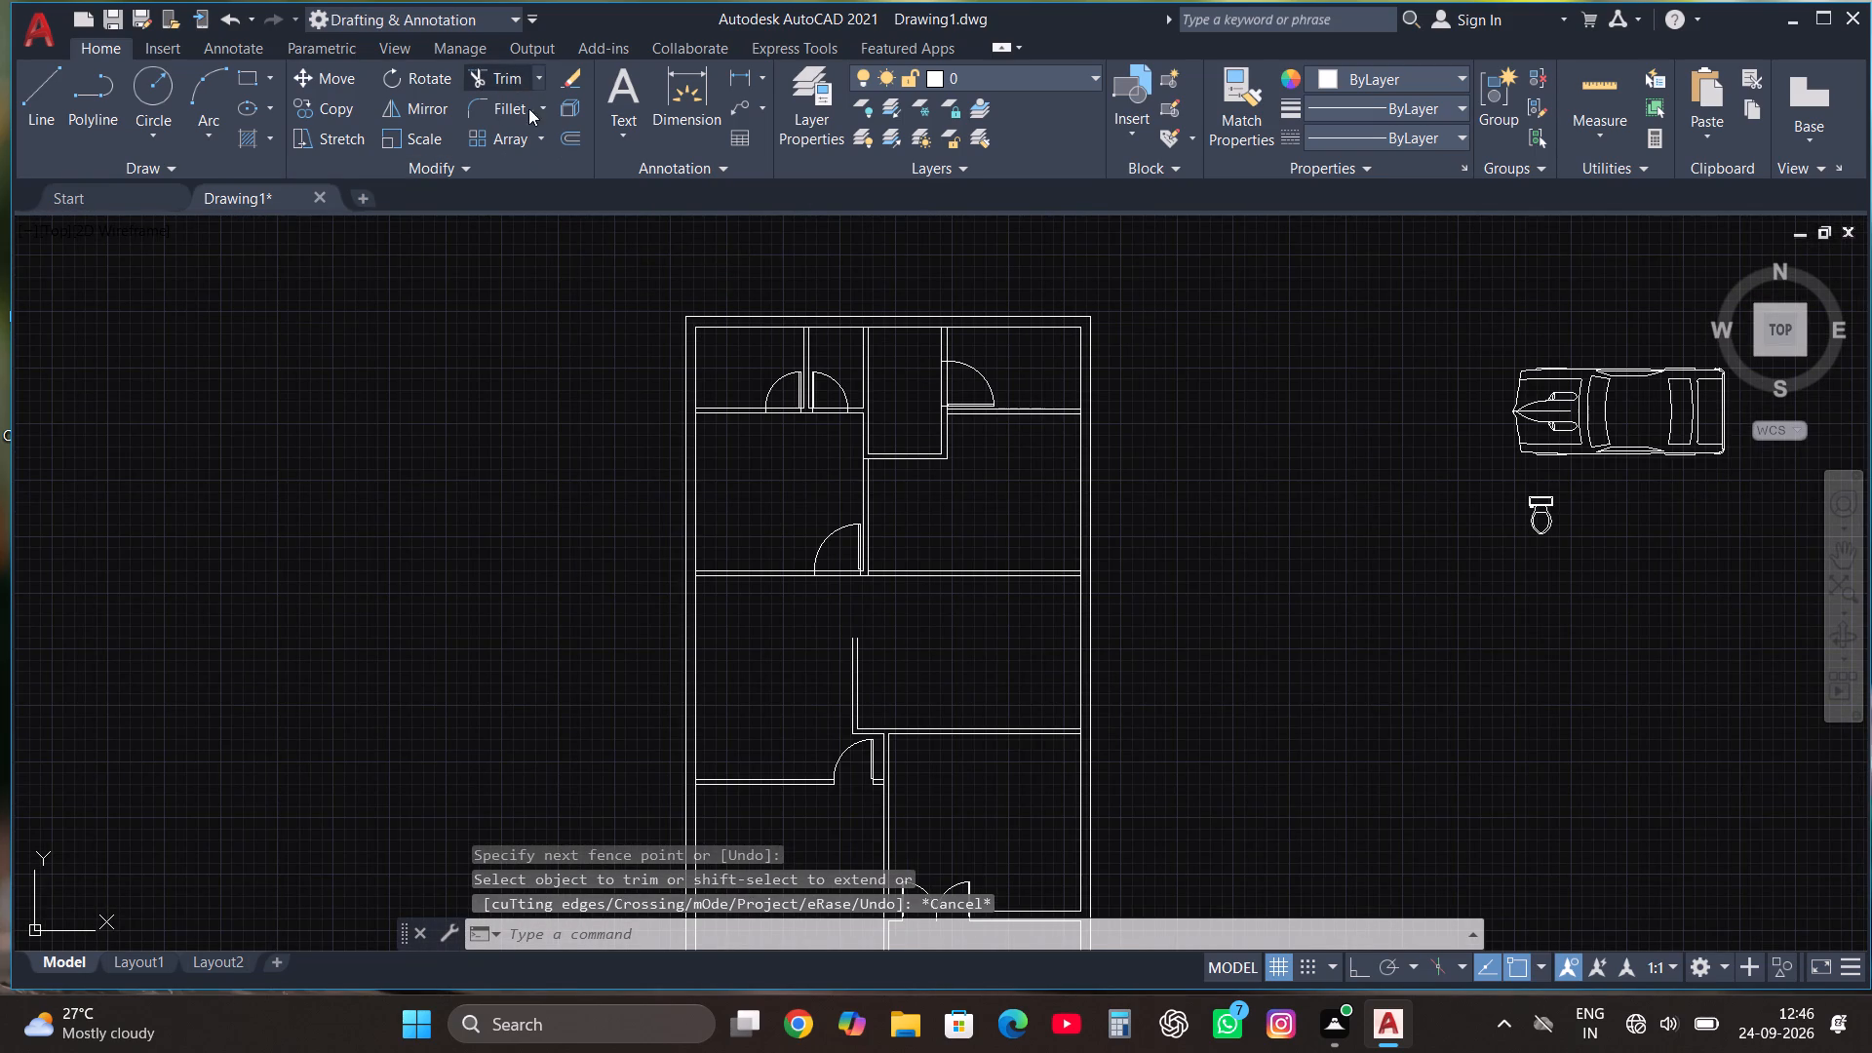
scroll(852, 609, "up", 2)
left_click(839, 487)
left_click(824, 585)
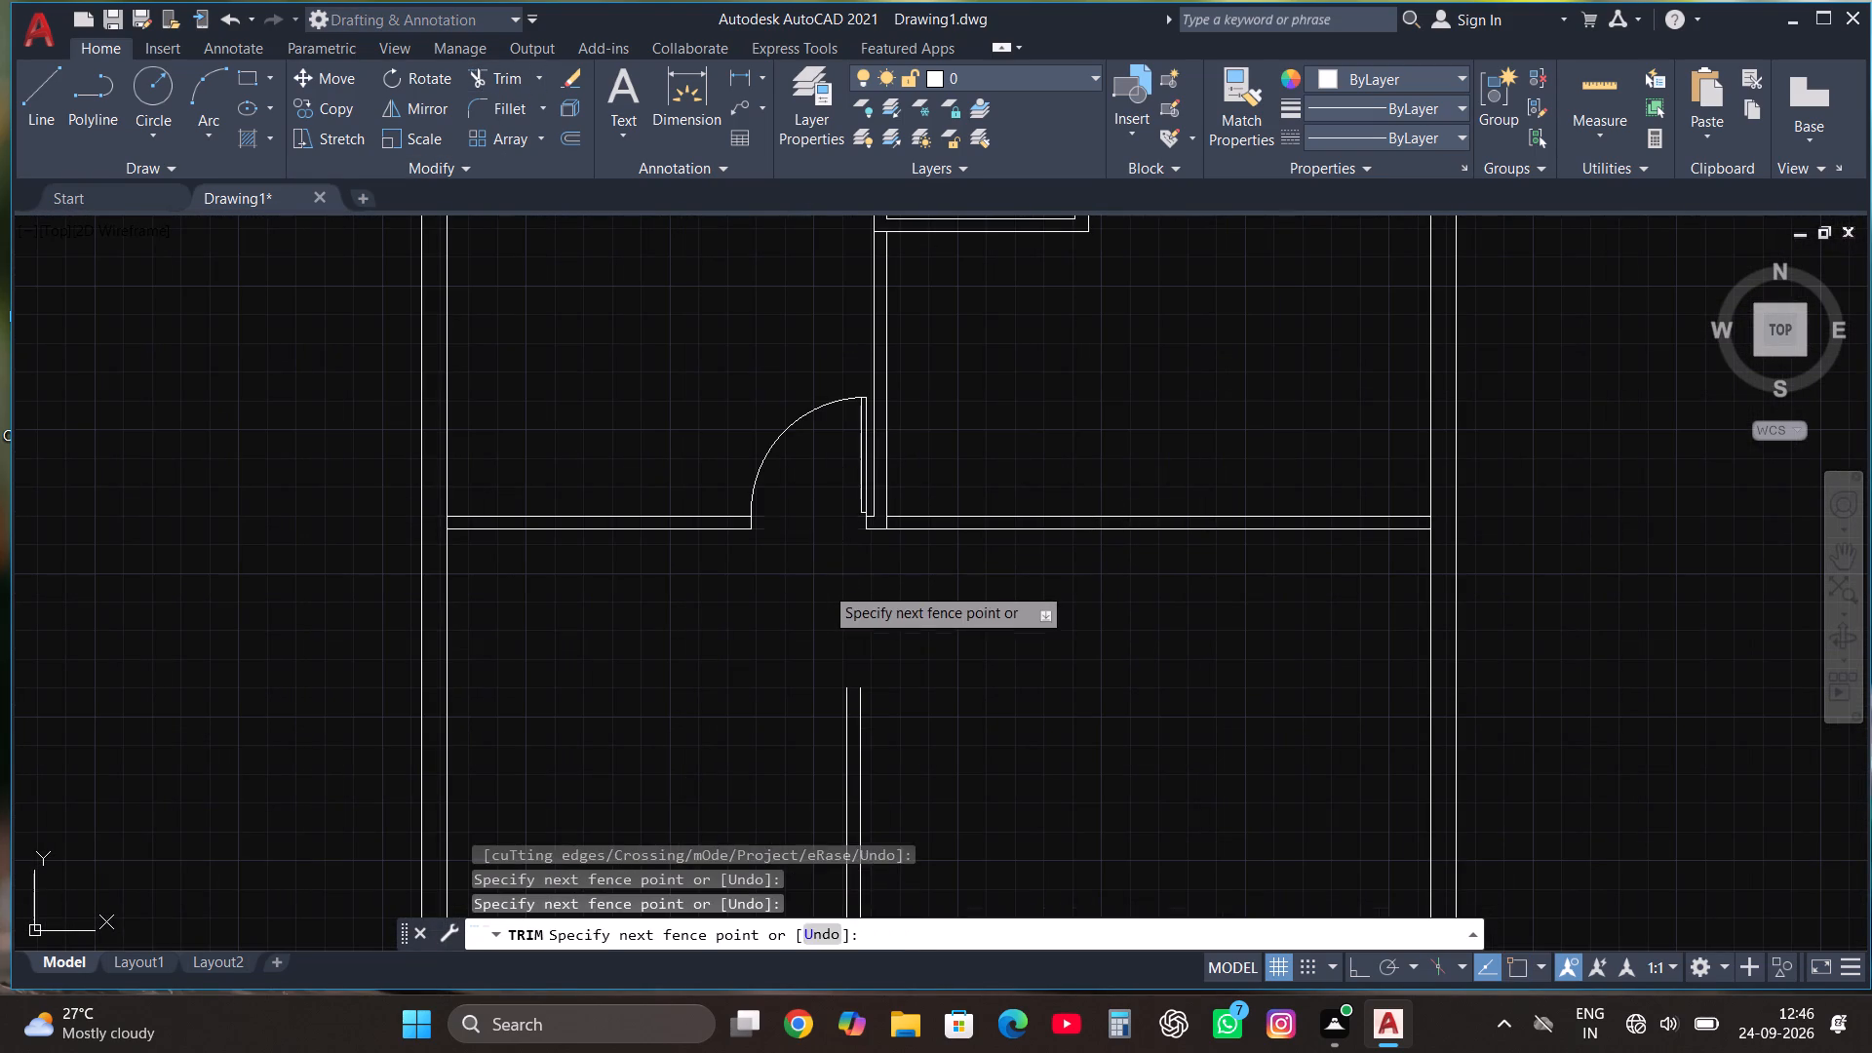
Trim the wall lines out of the top-right room's door opening and the two small top-left rooms' door openings.
scroll(821, 581, "down", 2)
scroll(922, 324, "up", 2)
left_click(948, 450)
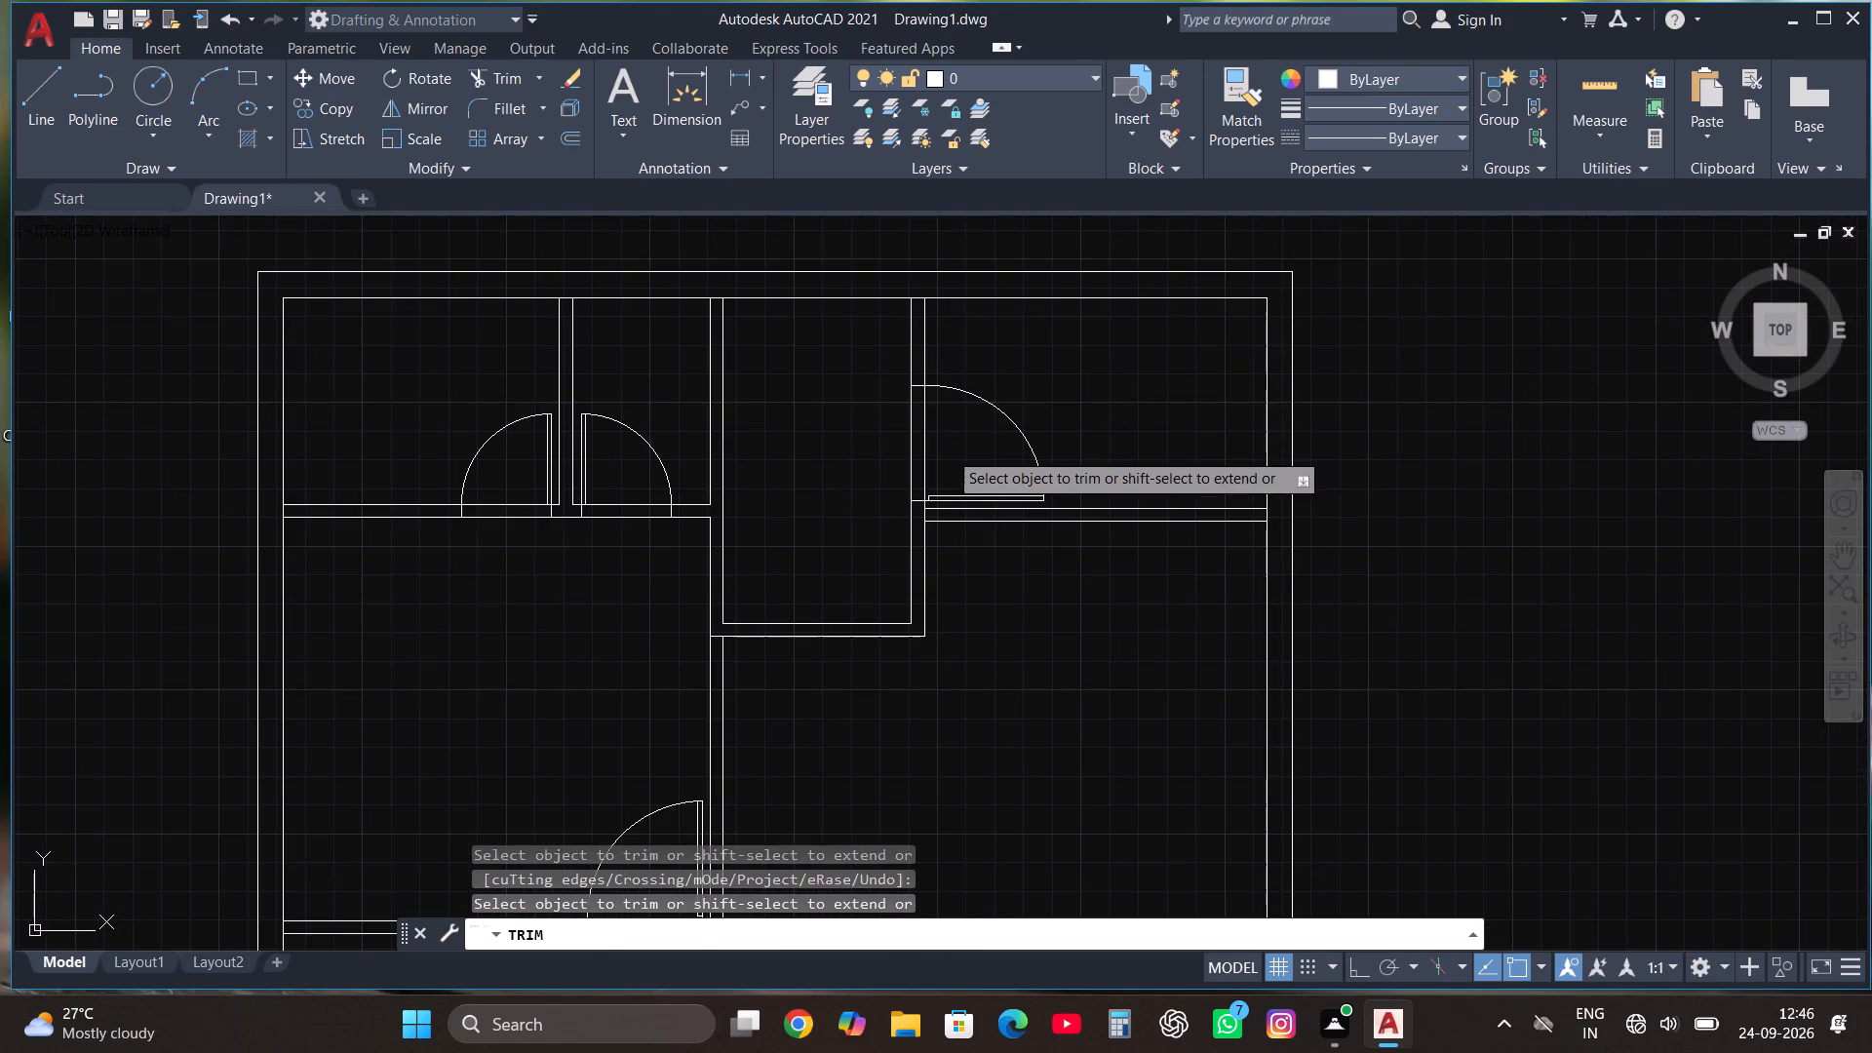
left_click(827, 450)
left_click(627, 464)
left_click(609, 628)
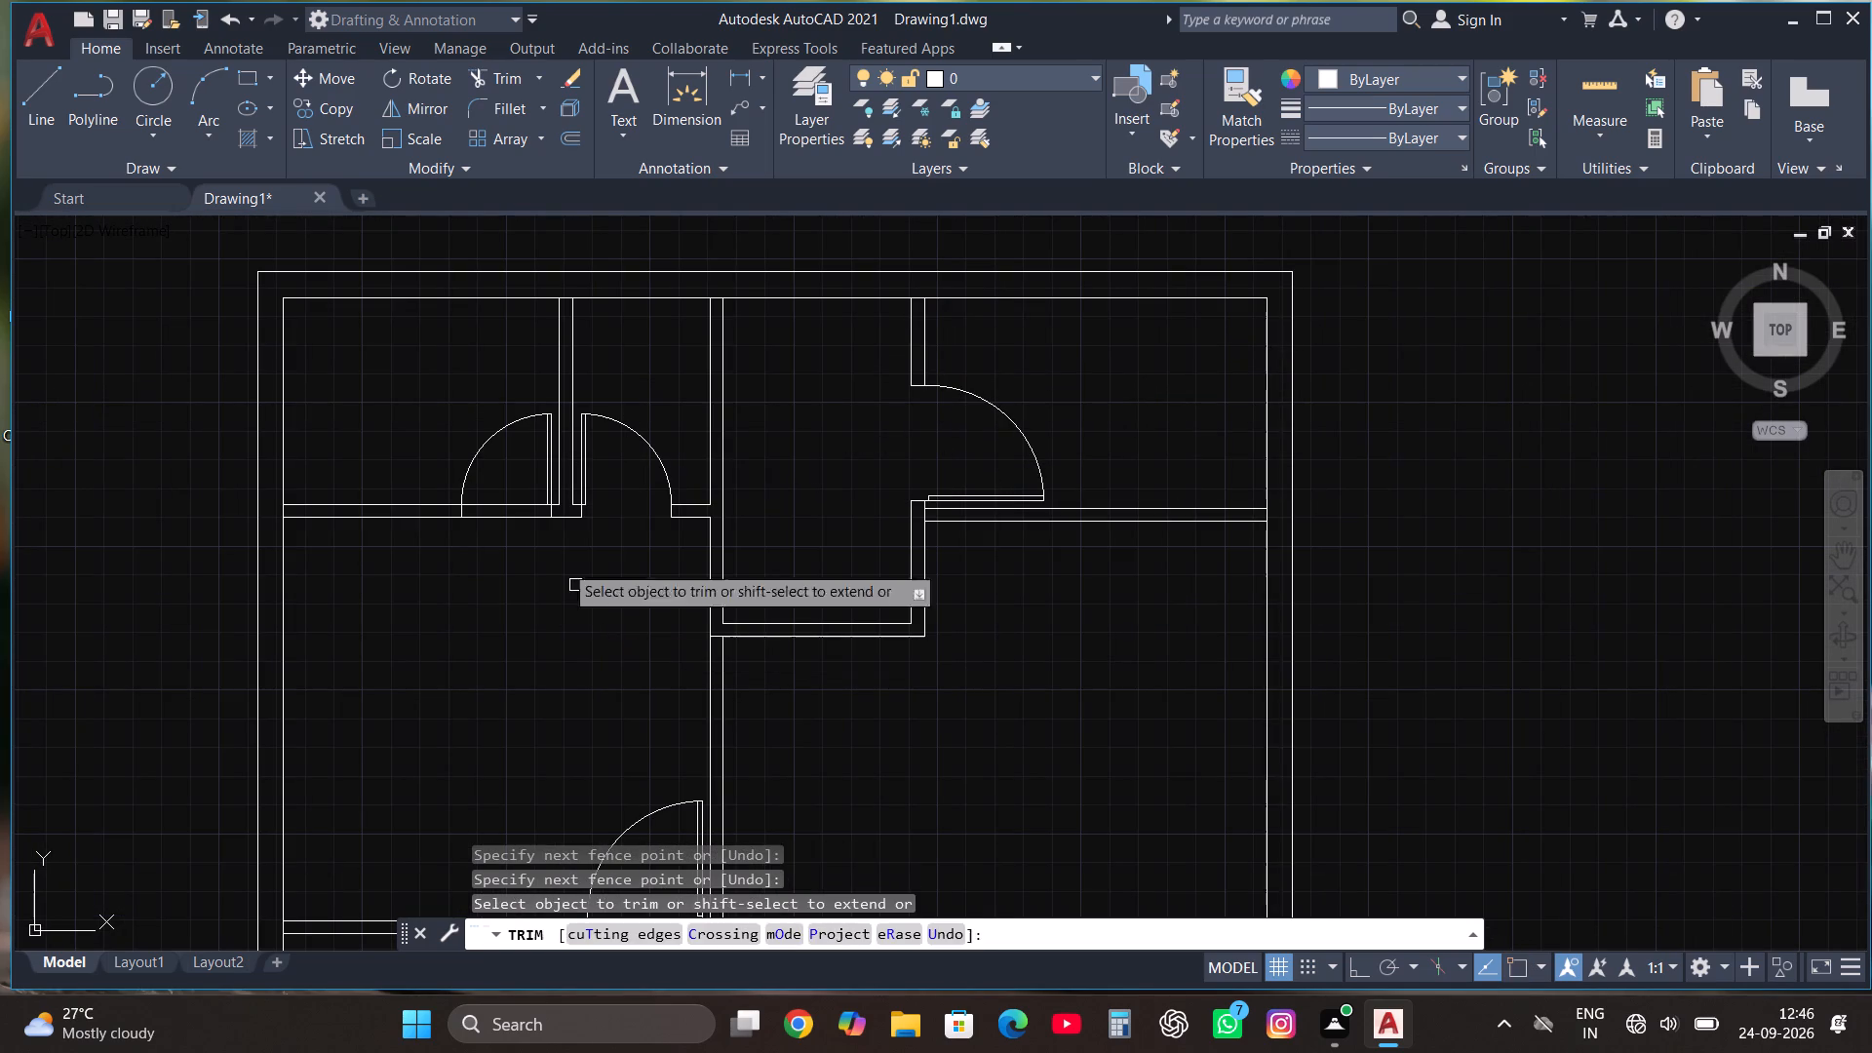
left_click(517, 481)
left_click(518, 566)
key("Escape")
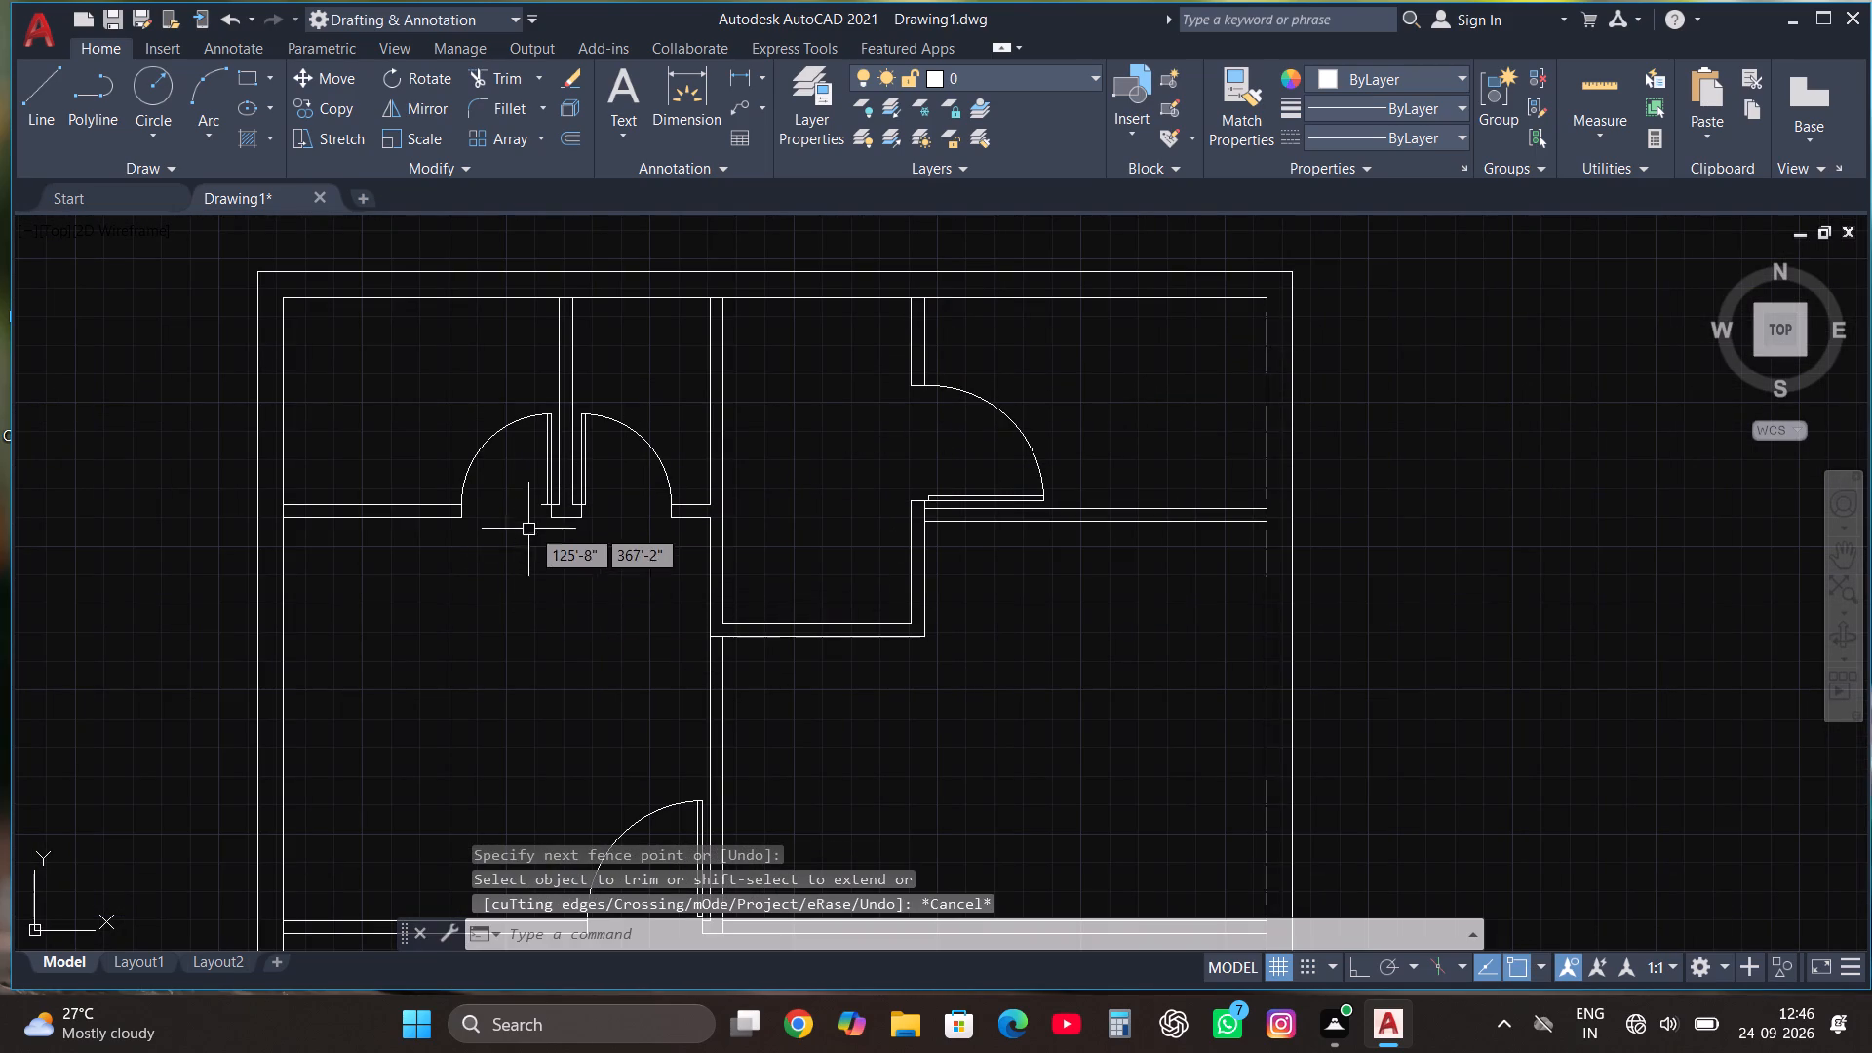
Trim the leftover wall line stub beside the top-left corner room's door leaf.
scroll(530, 526, "up", 2)
left_click(506, 76)
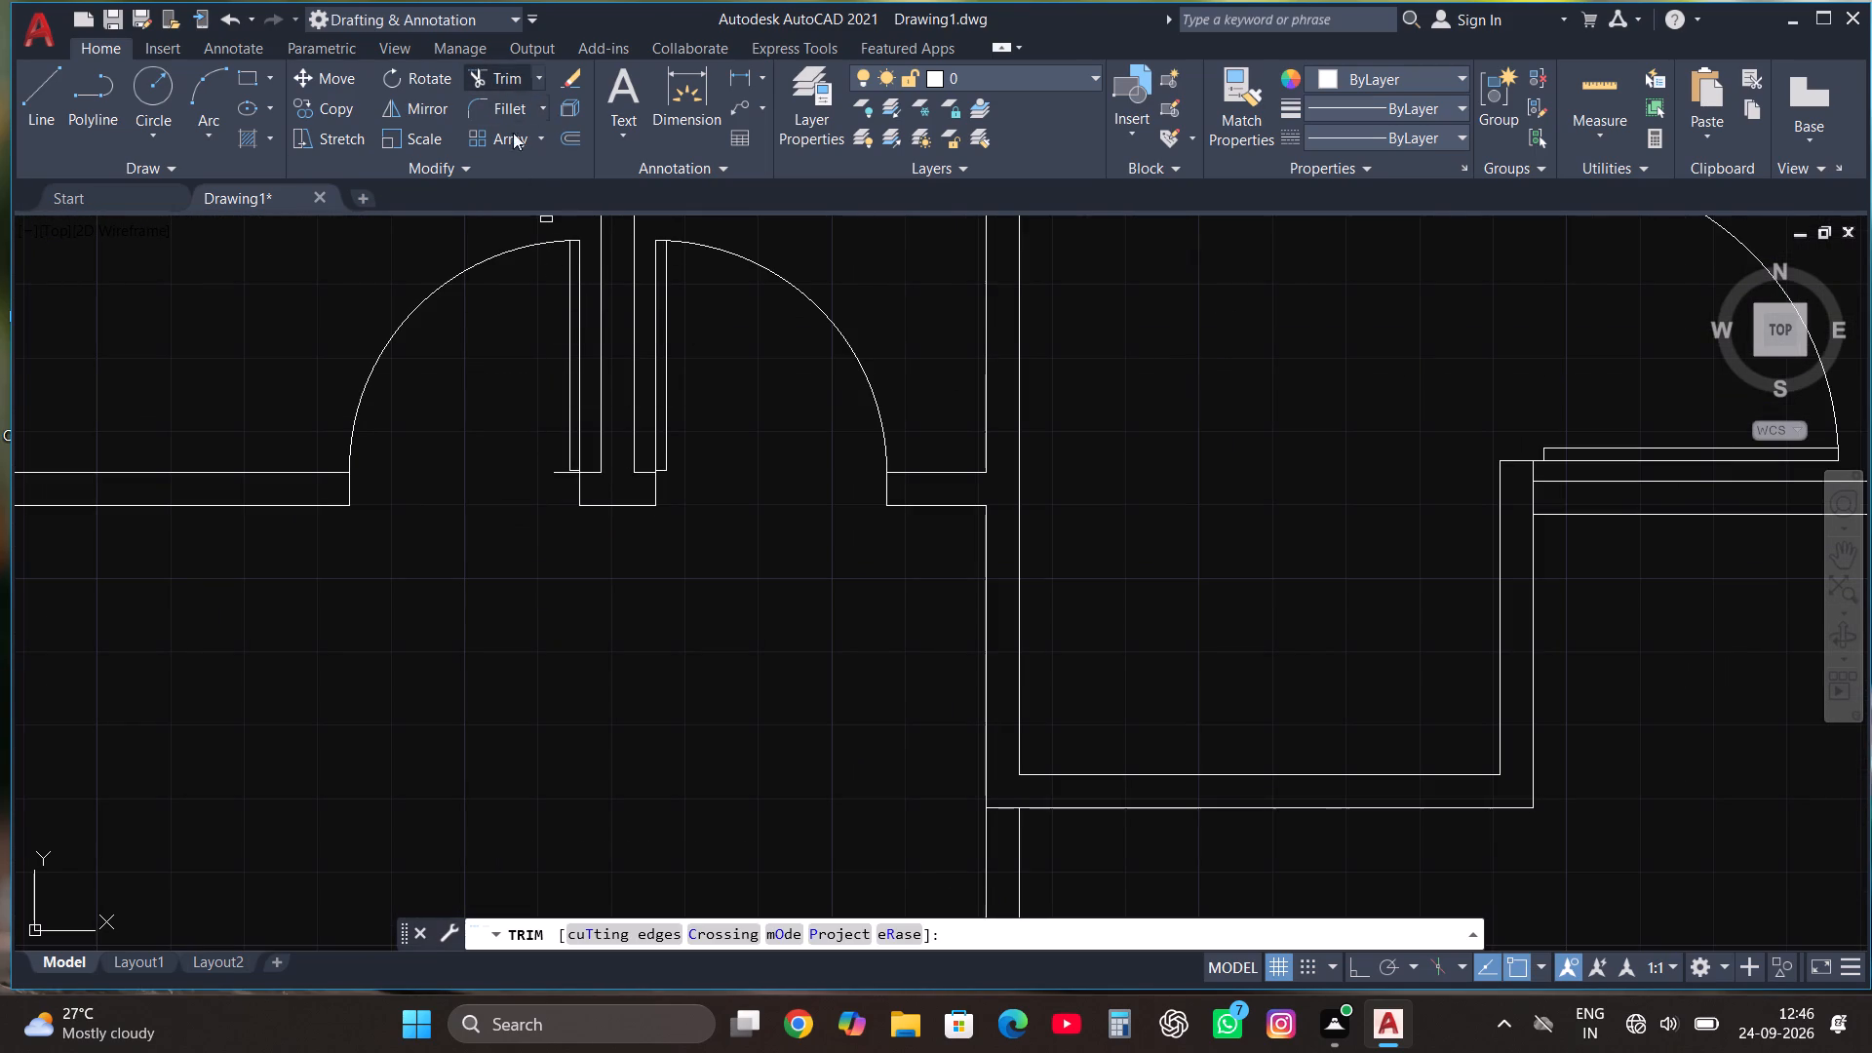
left_click(552, 474)
key("Escape")
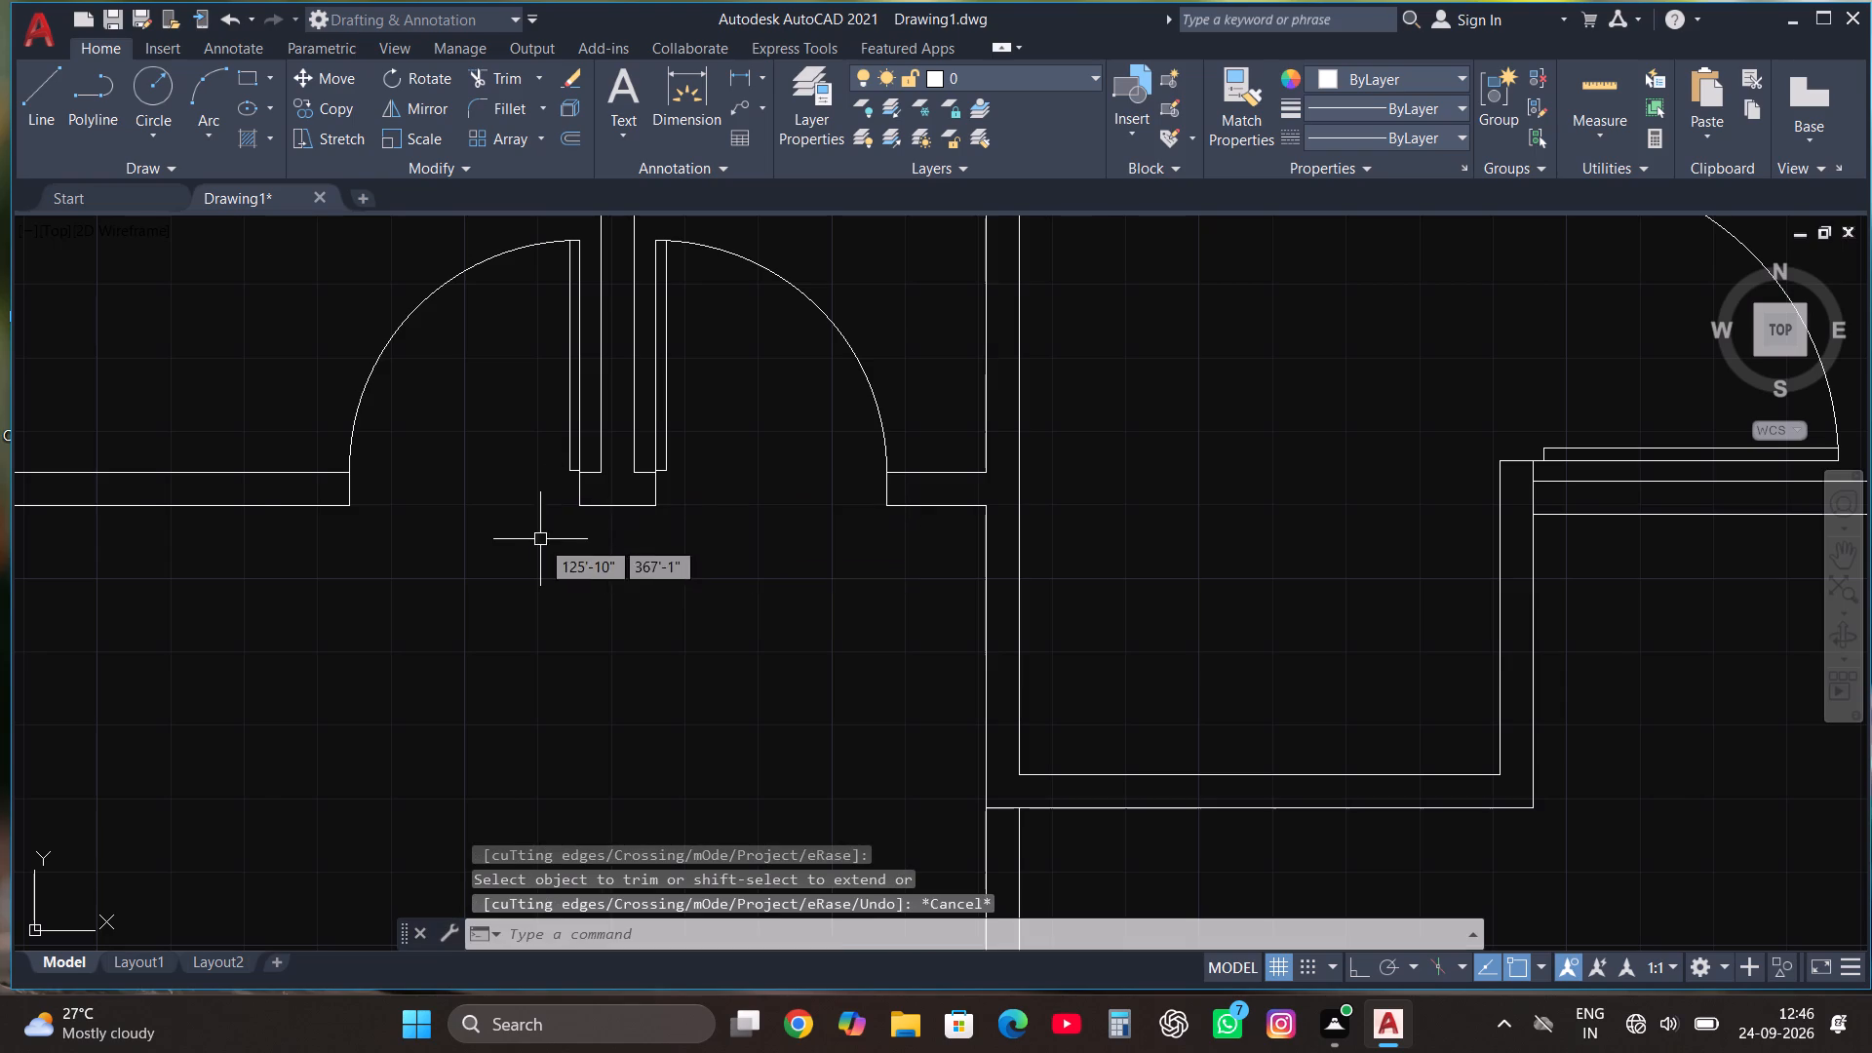
Copy the toilet block to an empty spot directly below the original, outside the plan.
scroll(543, 539, "down", 3)
scroll(970, 415, "down", 2)
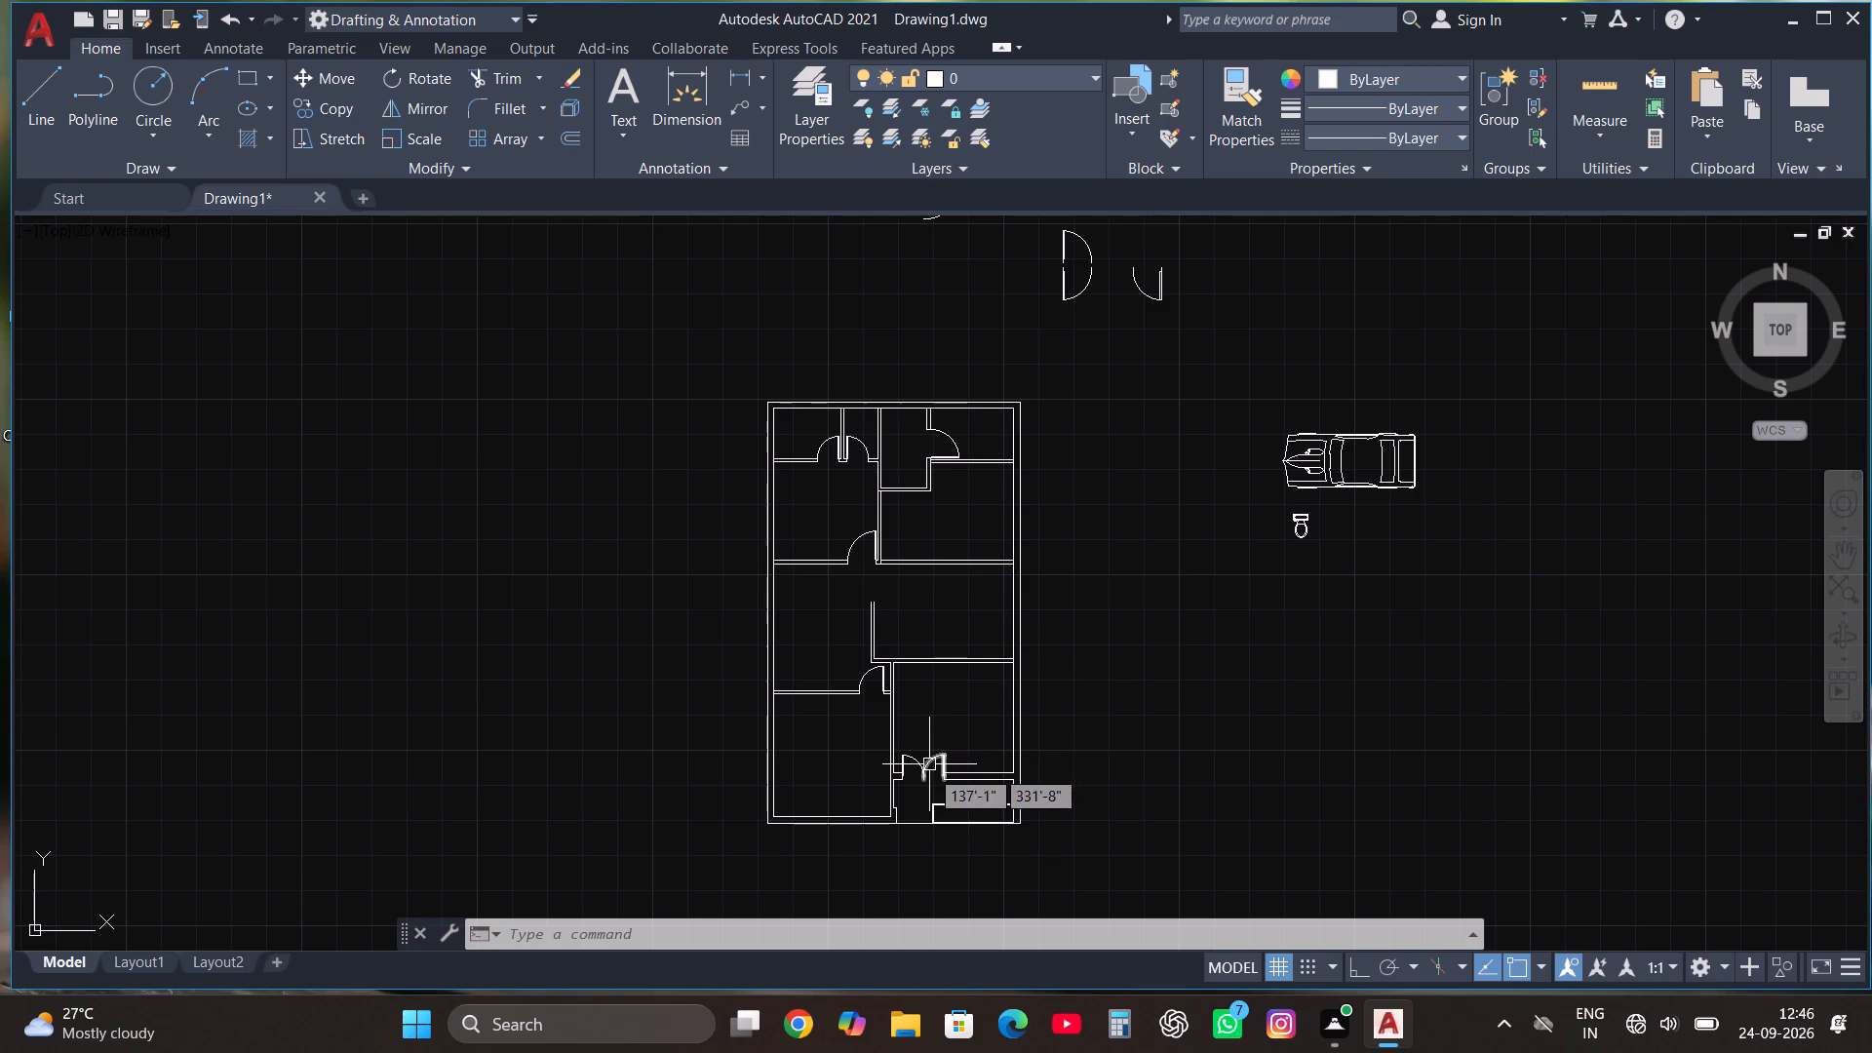
left_click(1295, 524)
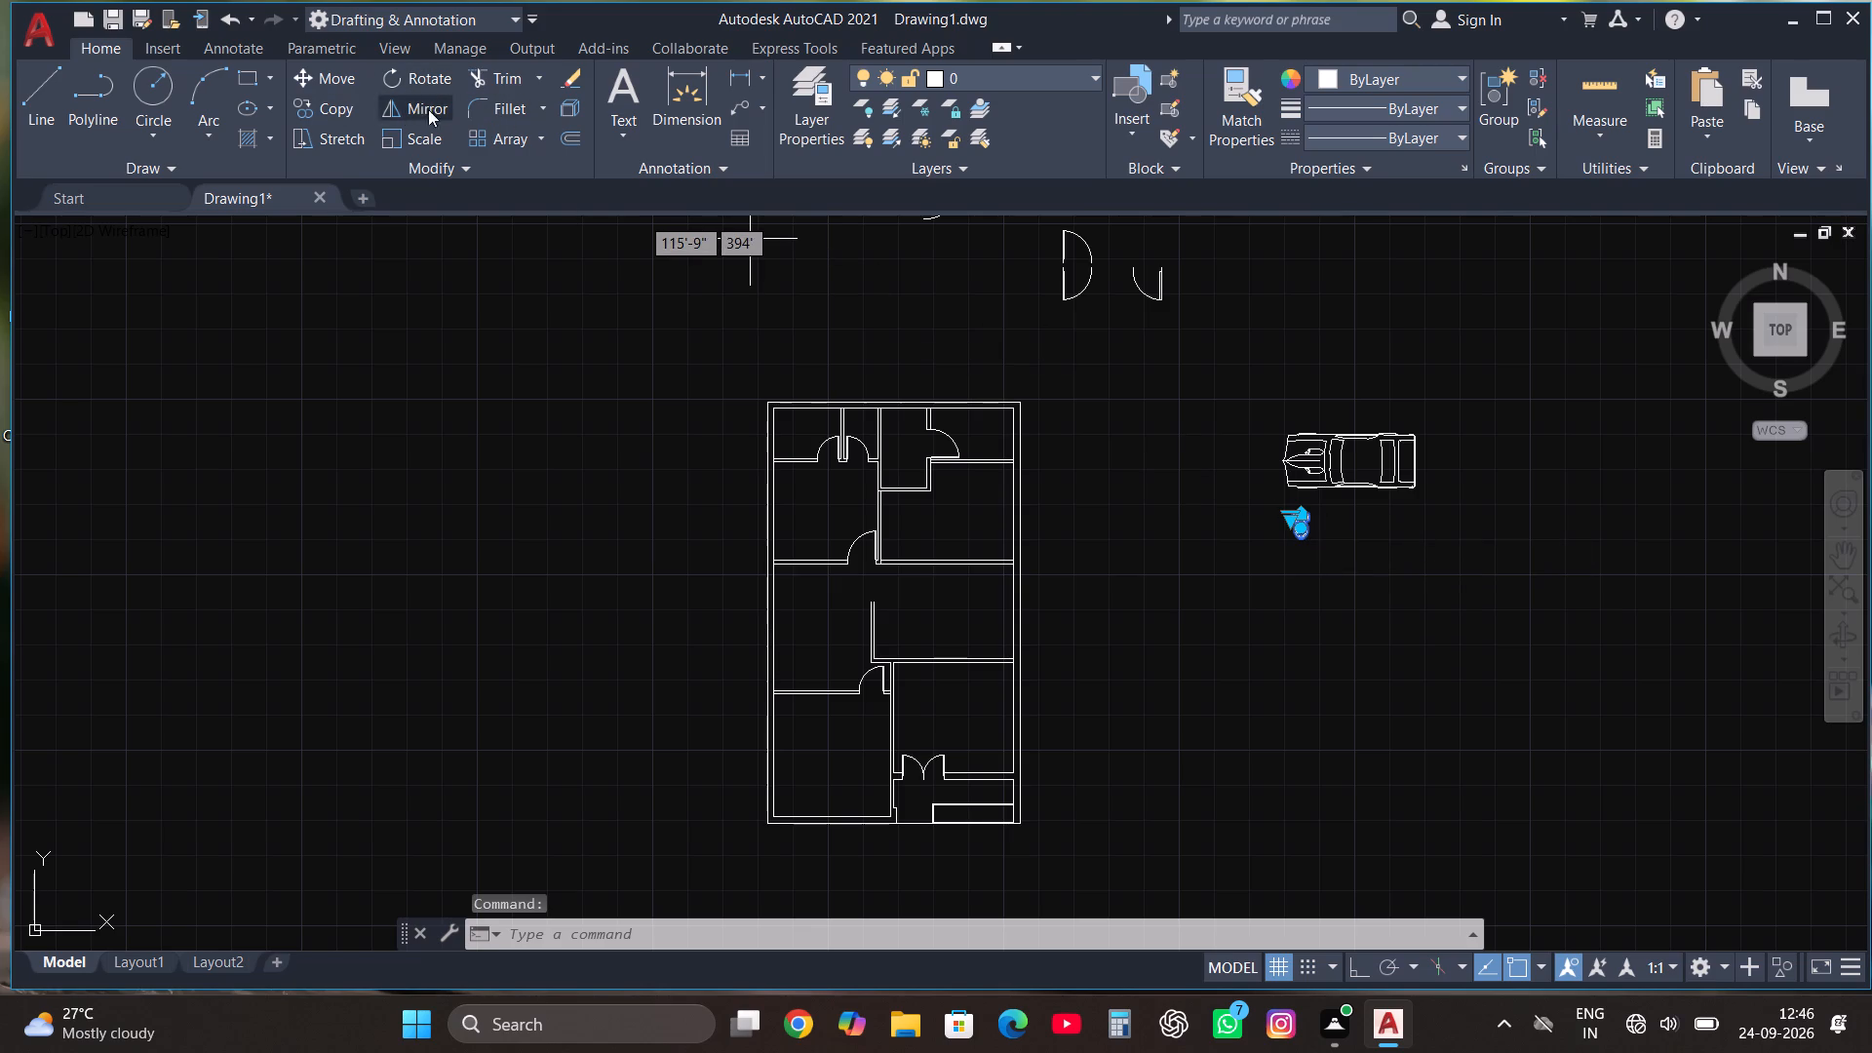
left_click(323, 104)
left_click(1295, 517)
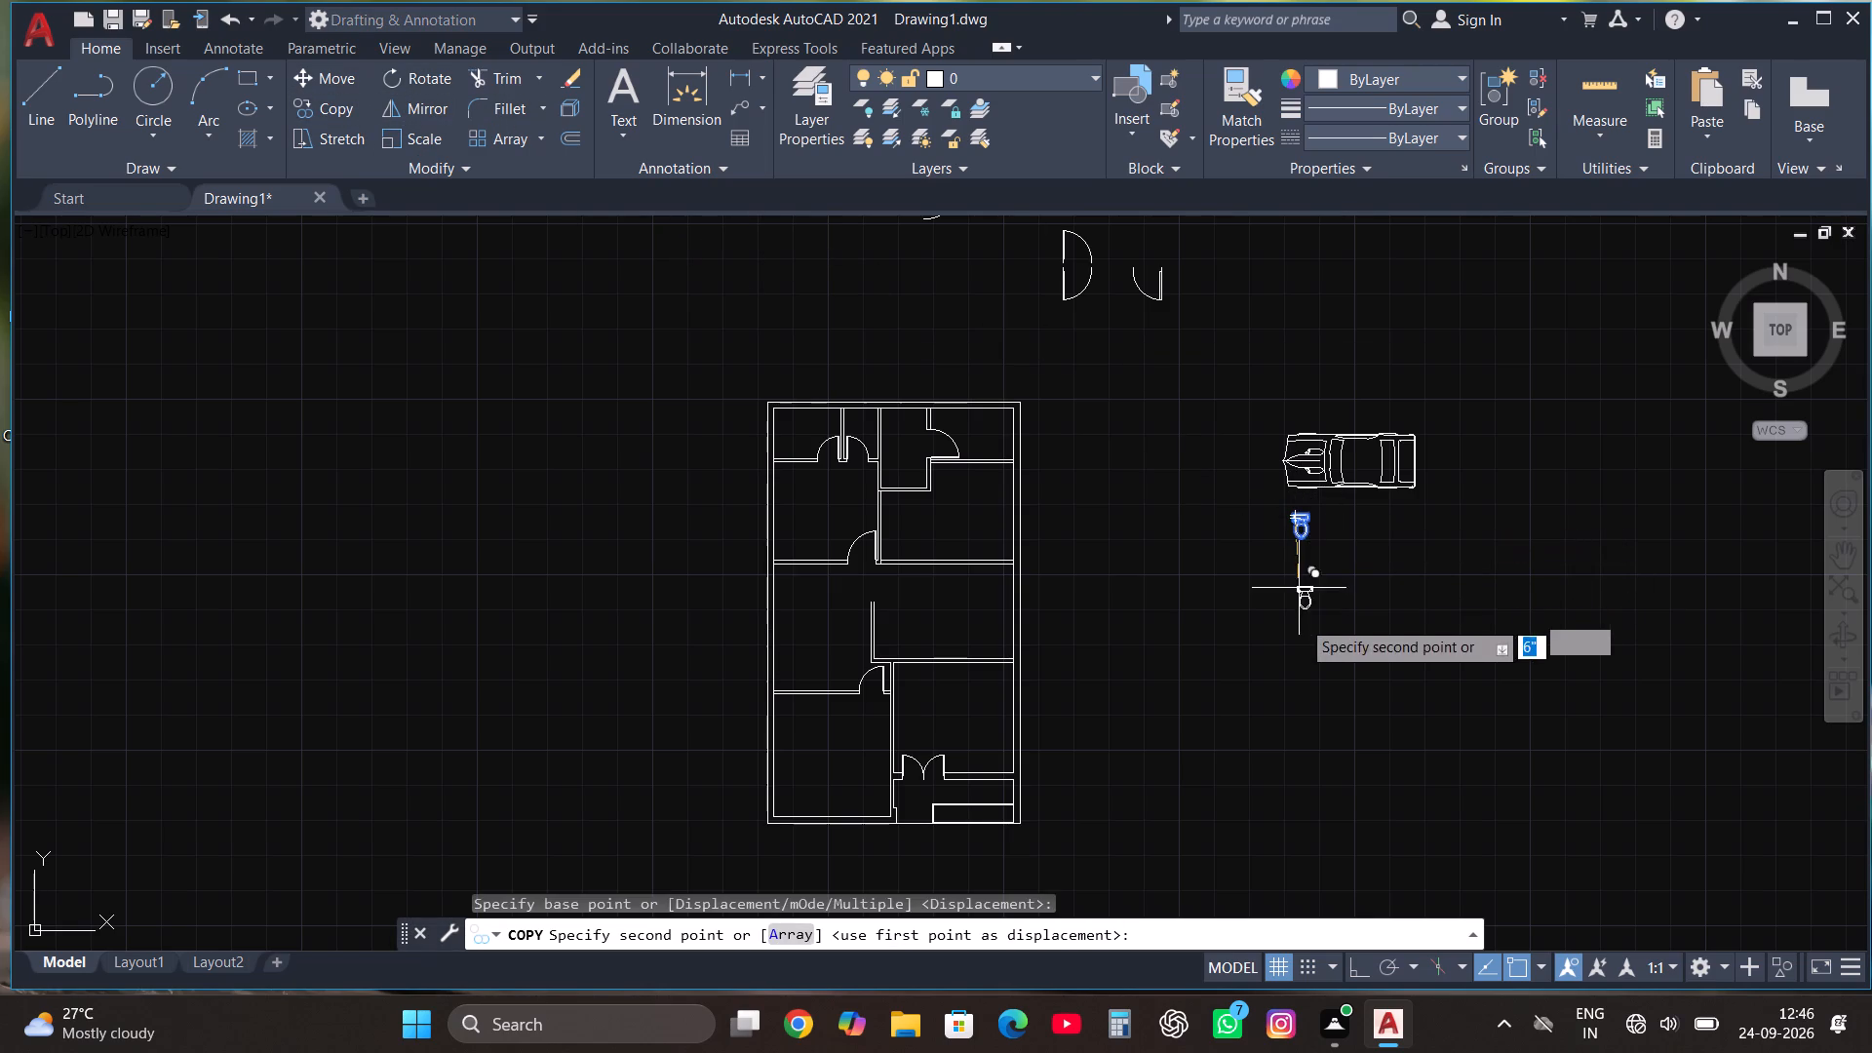
left_click(1299, 639)
Rotate the copied toilet block outside the plan by 270°, with Ortho on.
left_click(1308, 650)
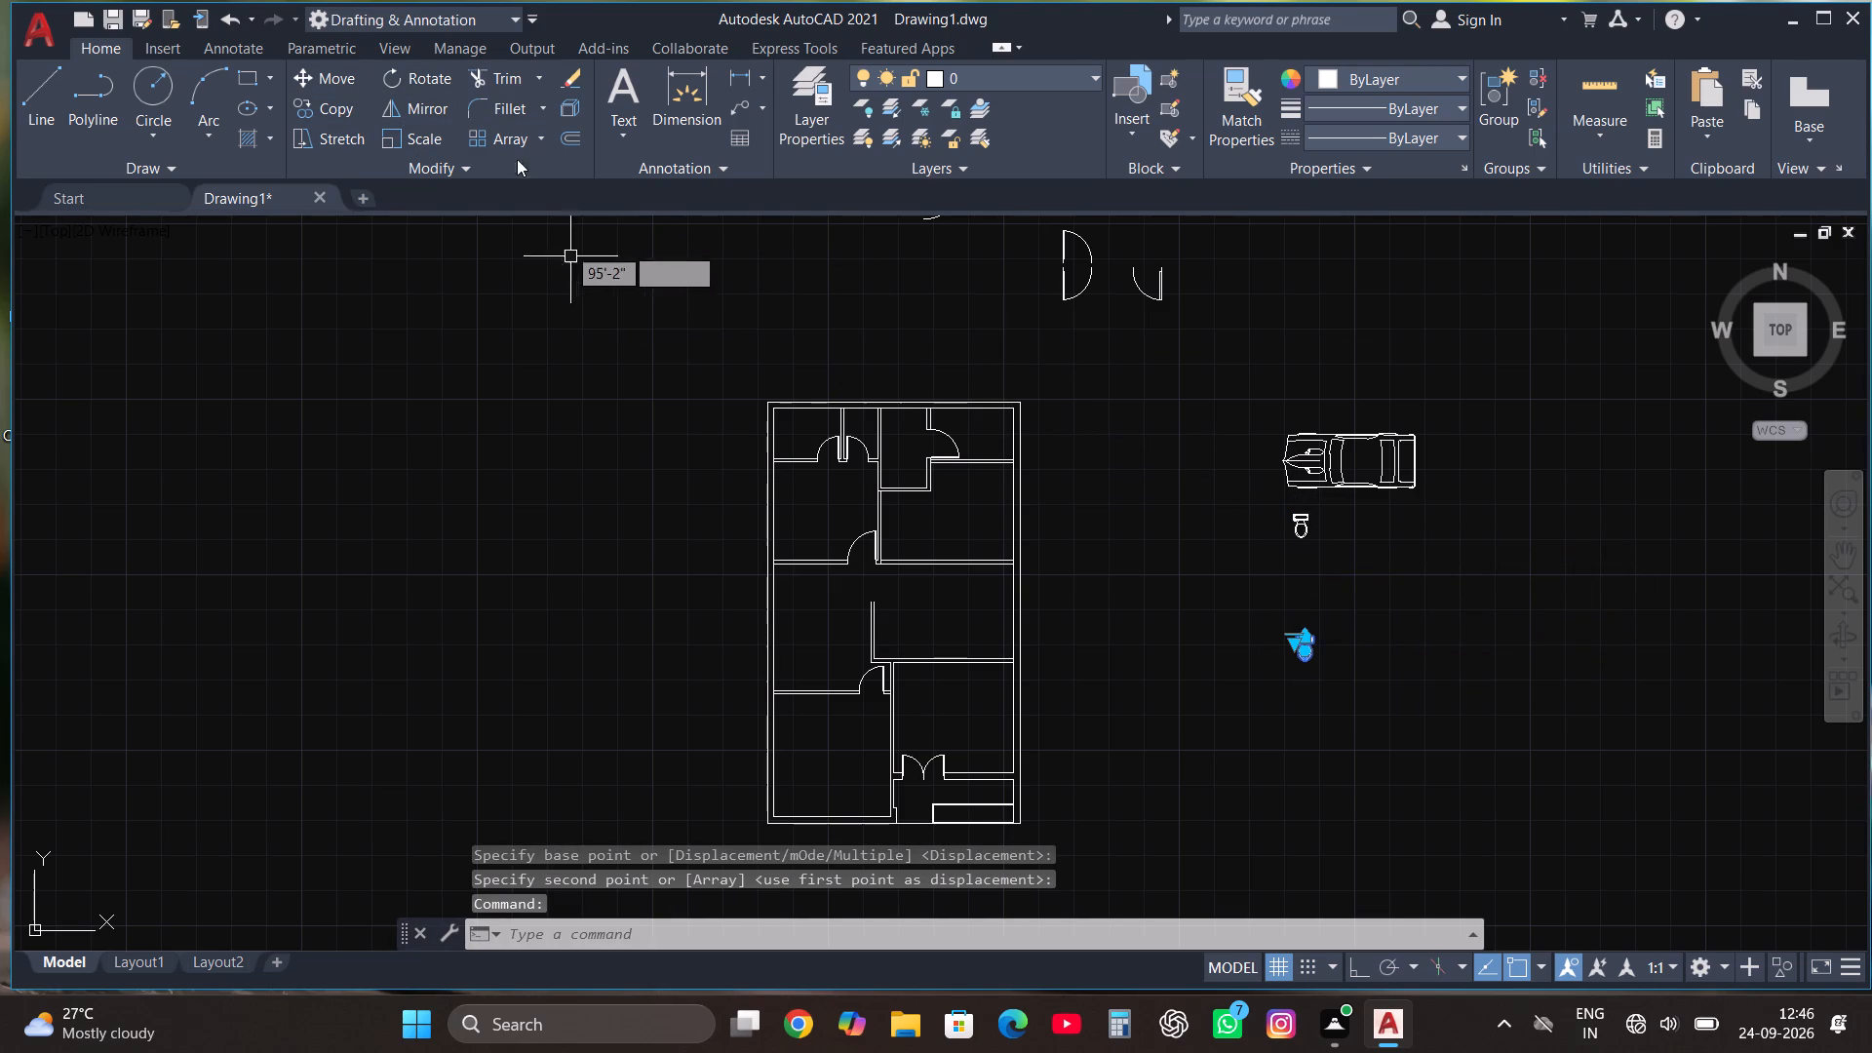
left_click(402, 81)
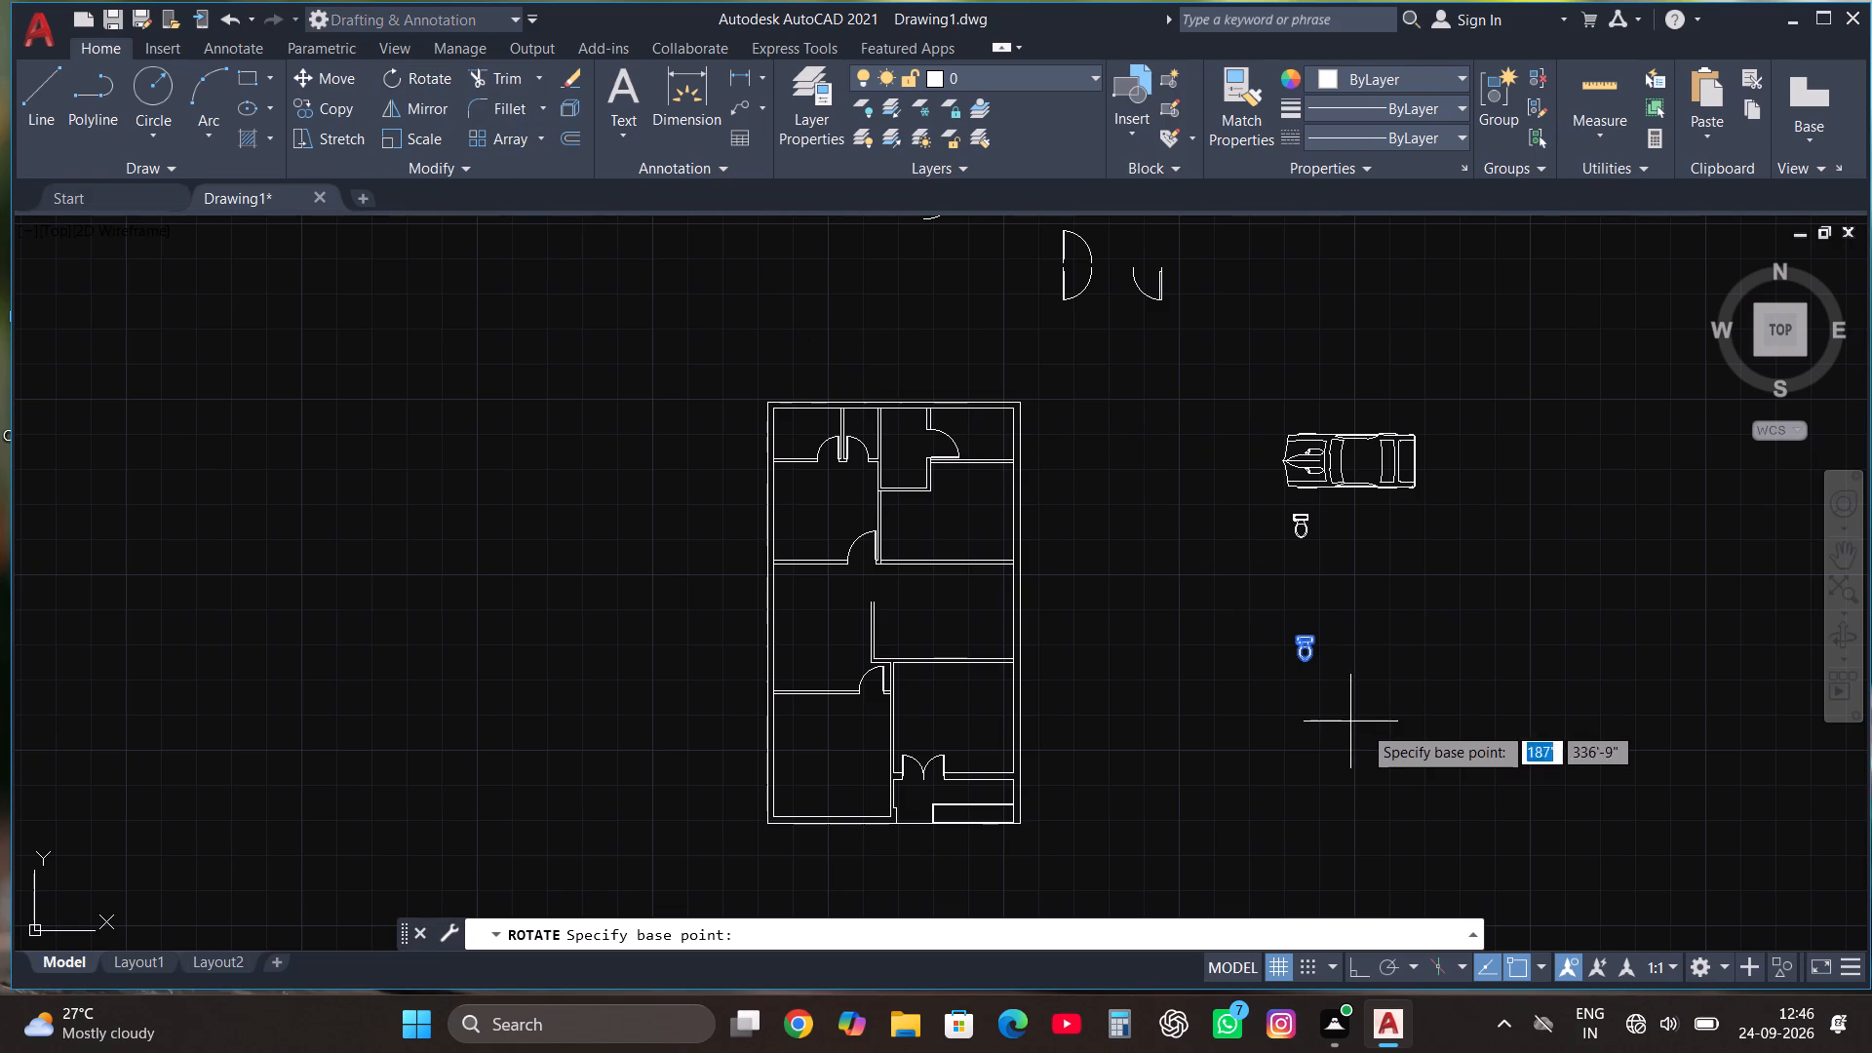
left_click(1339, 661)
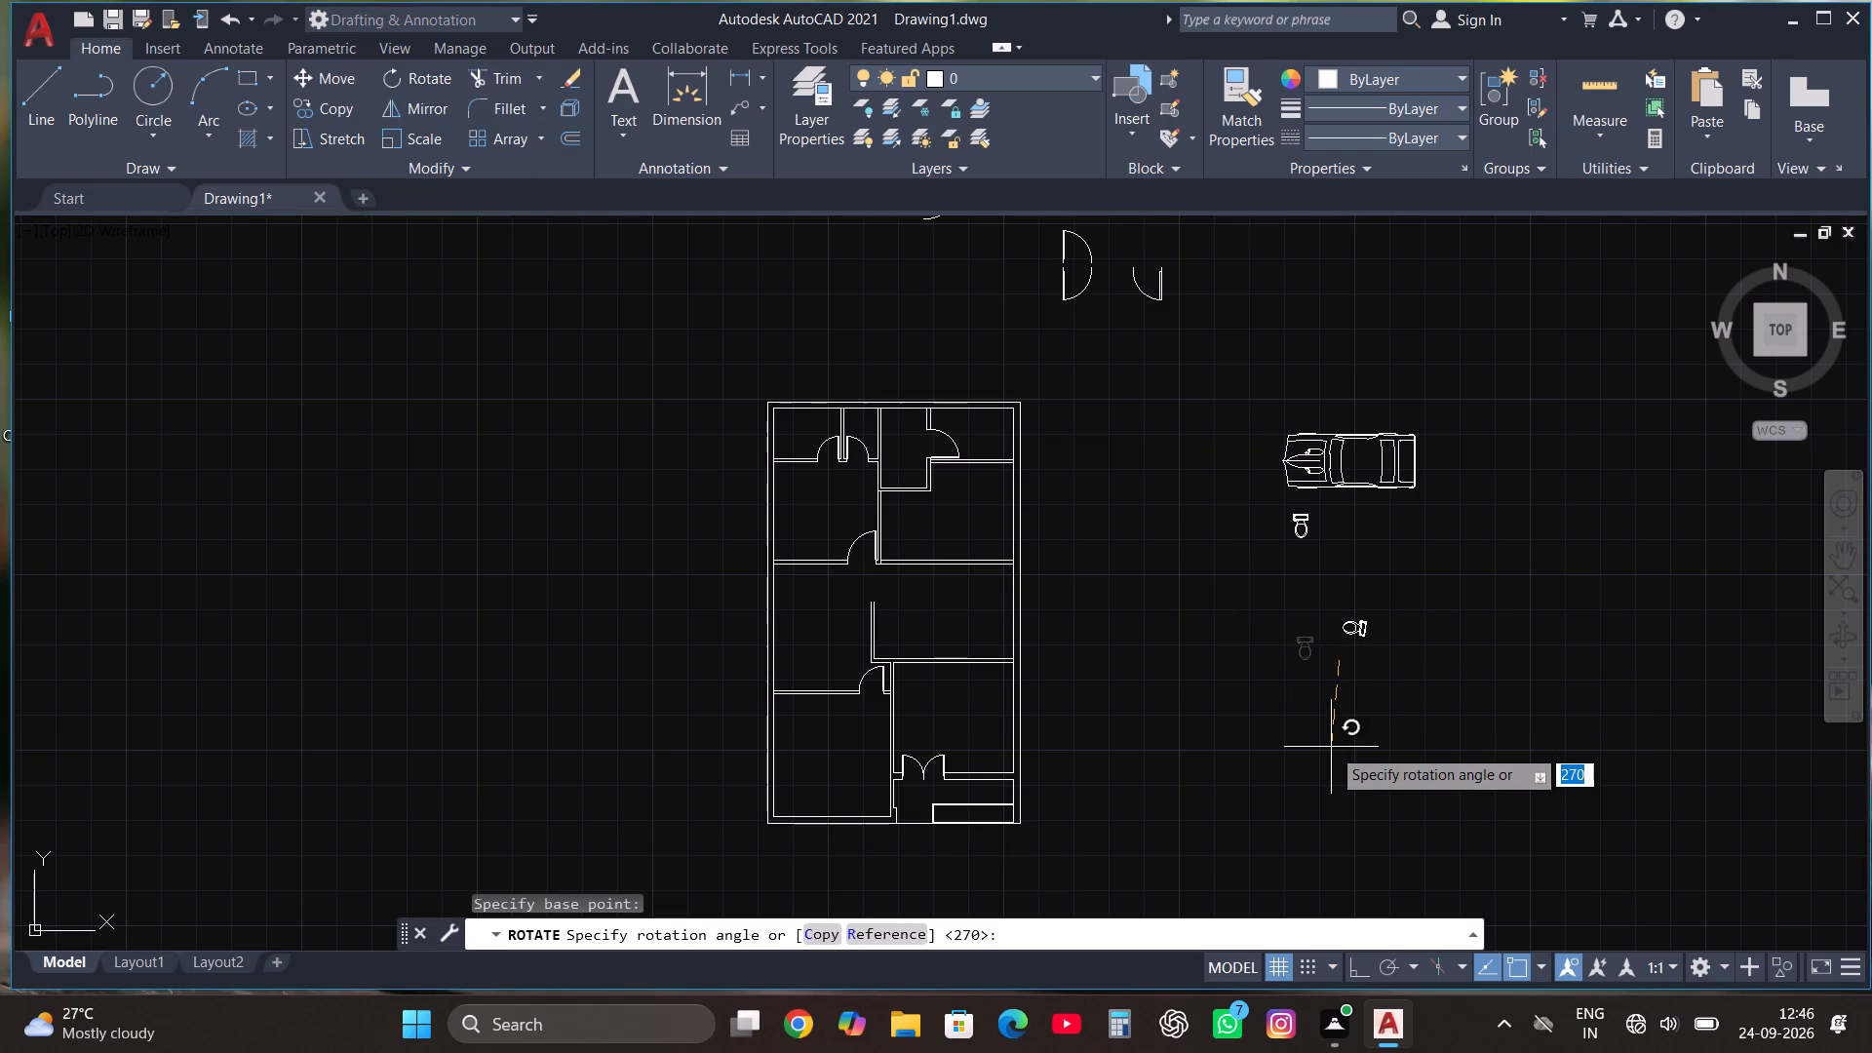
key("F8")
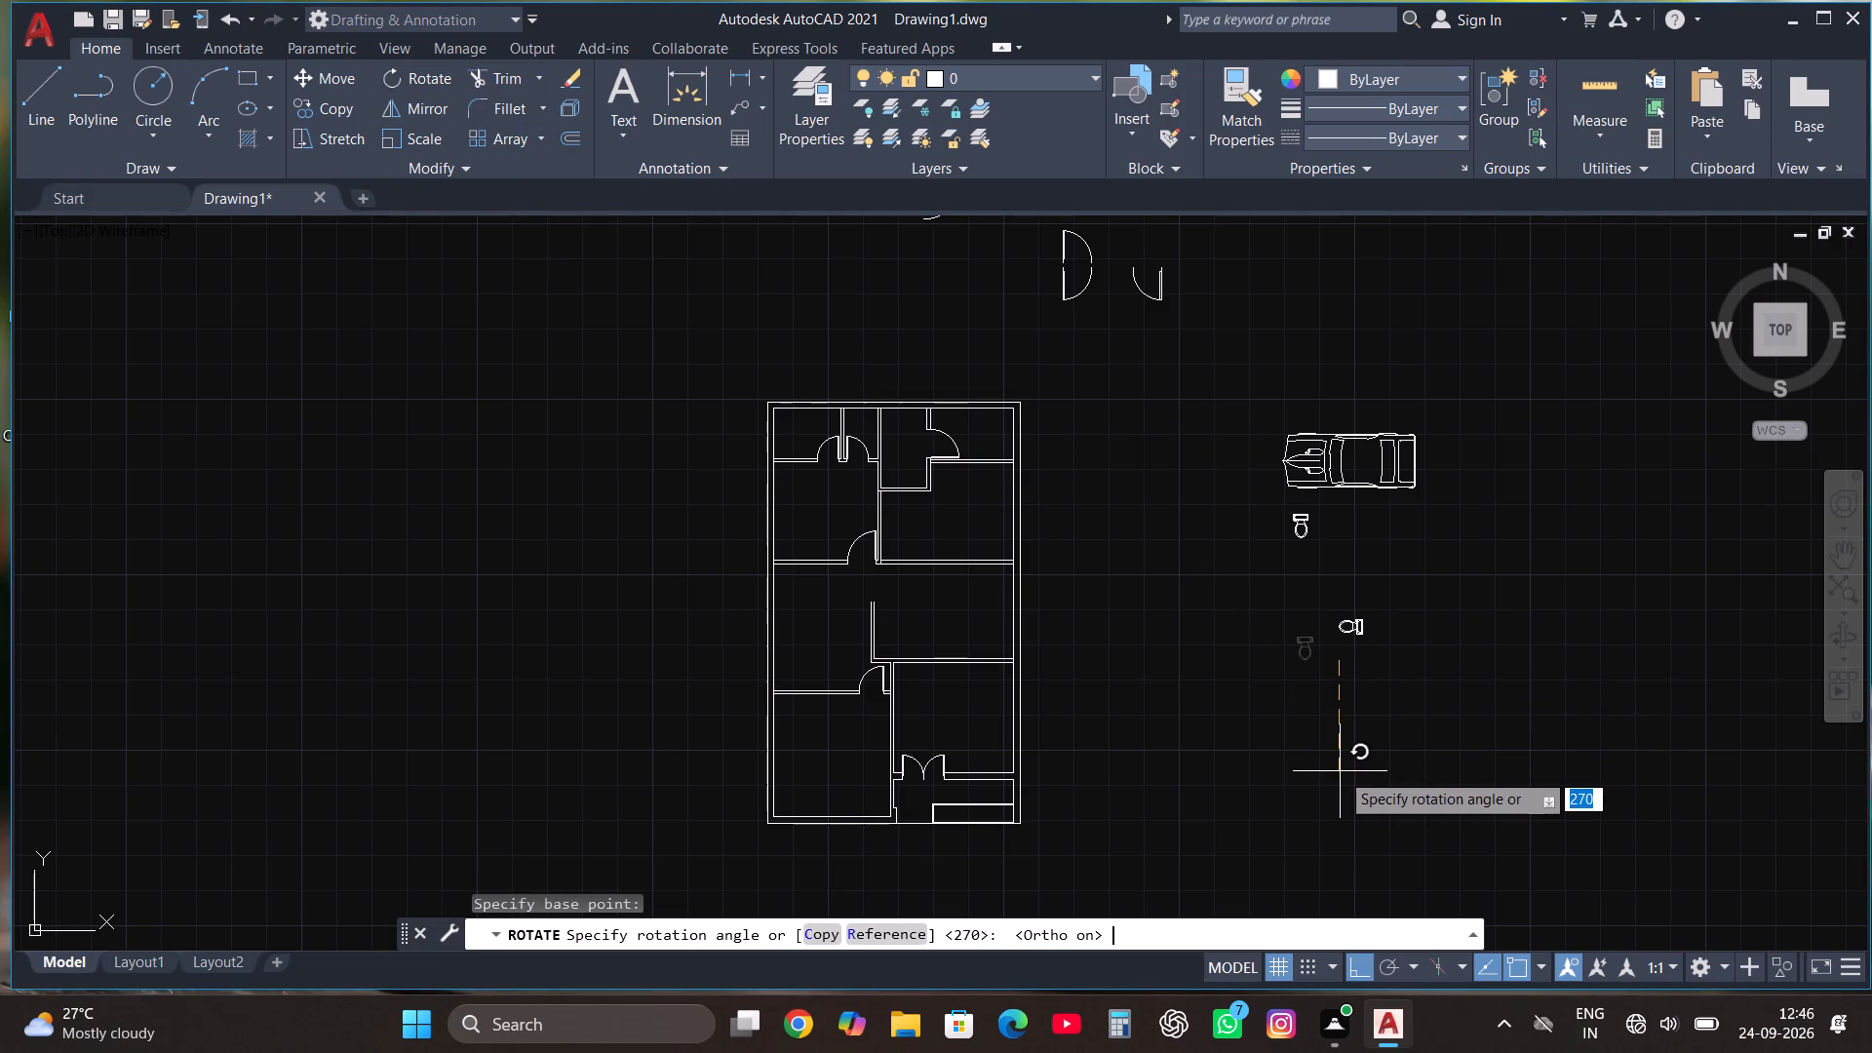
left_click(1340, 771)
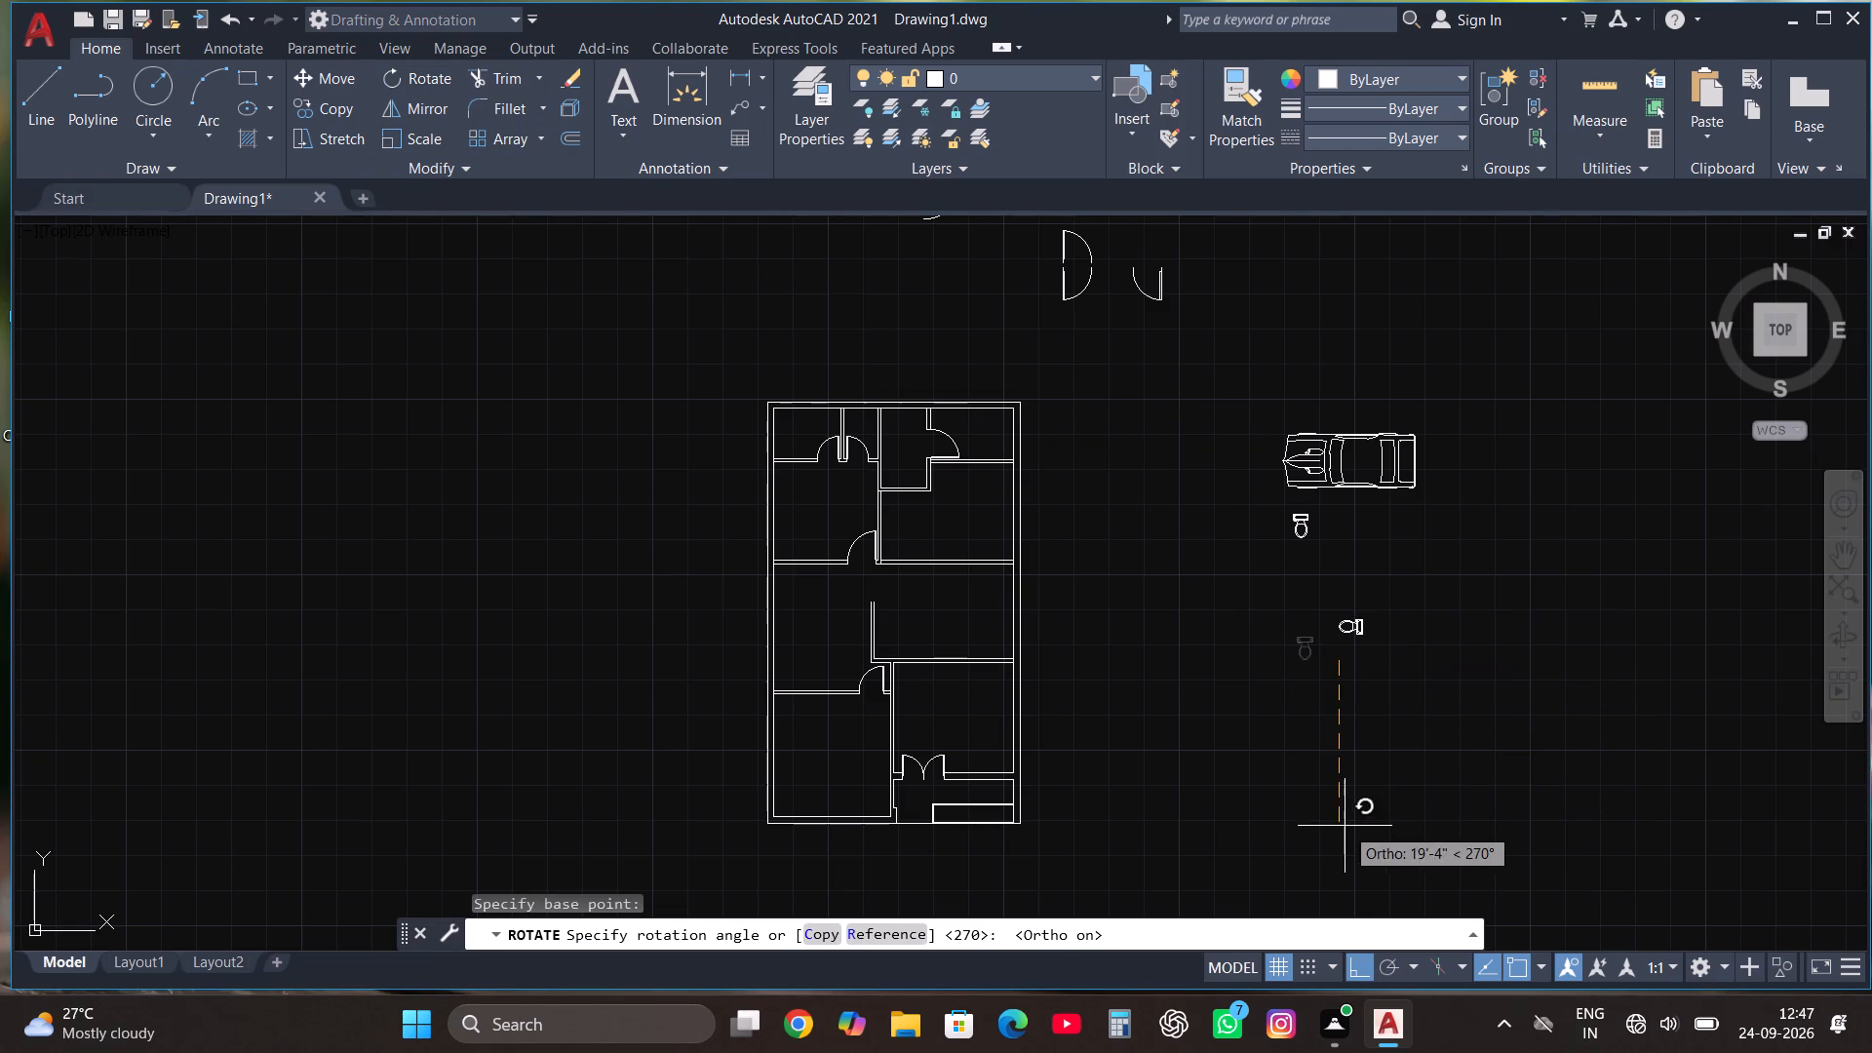
left_click(1345, 826)
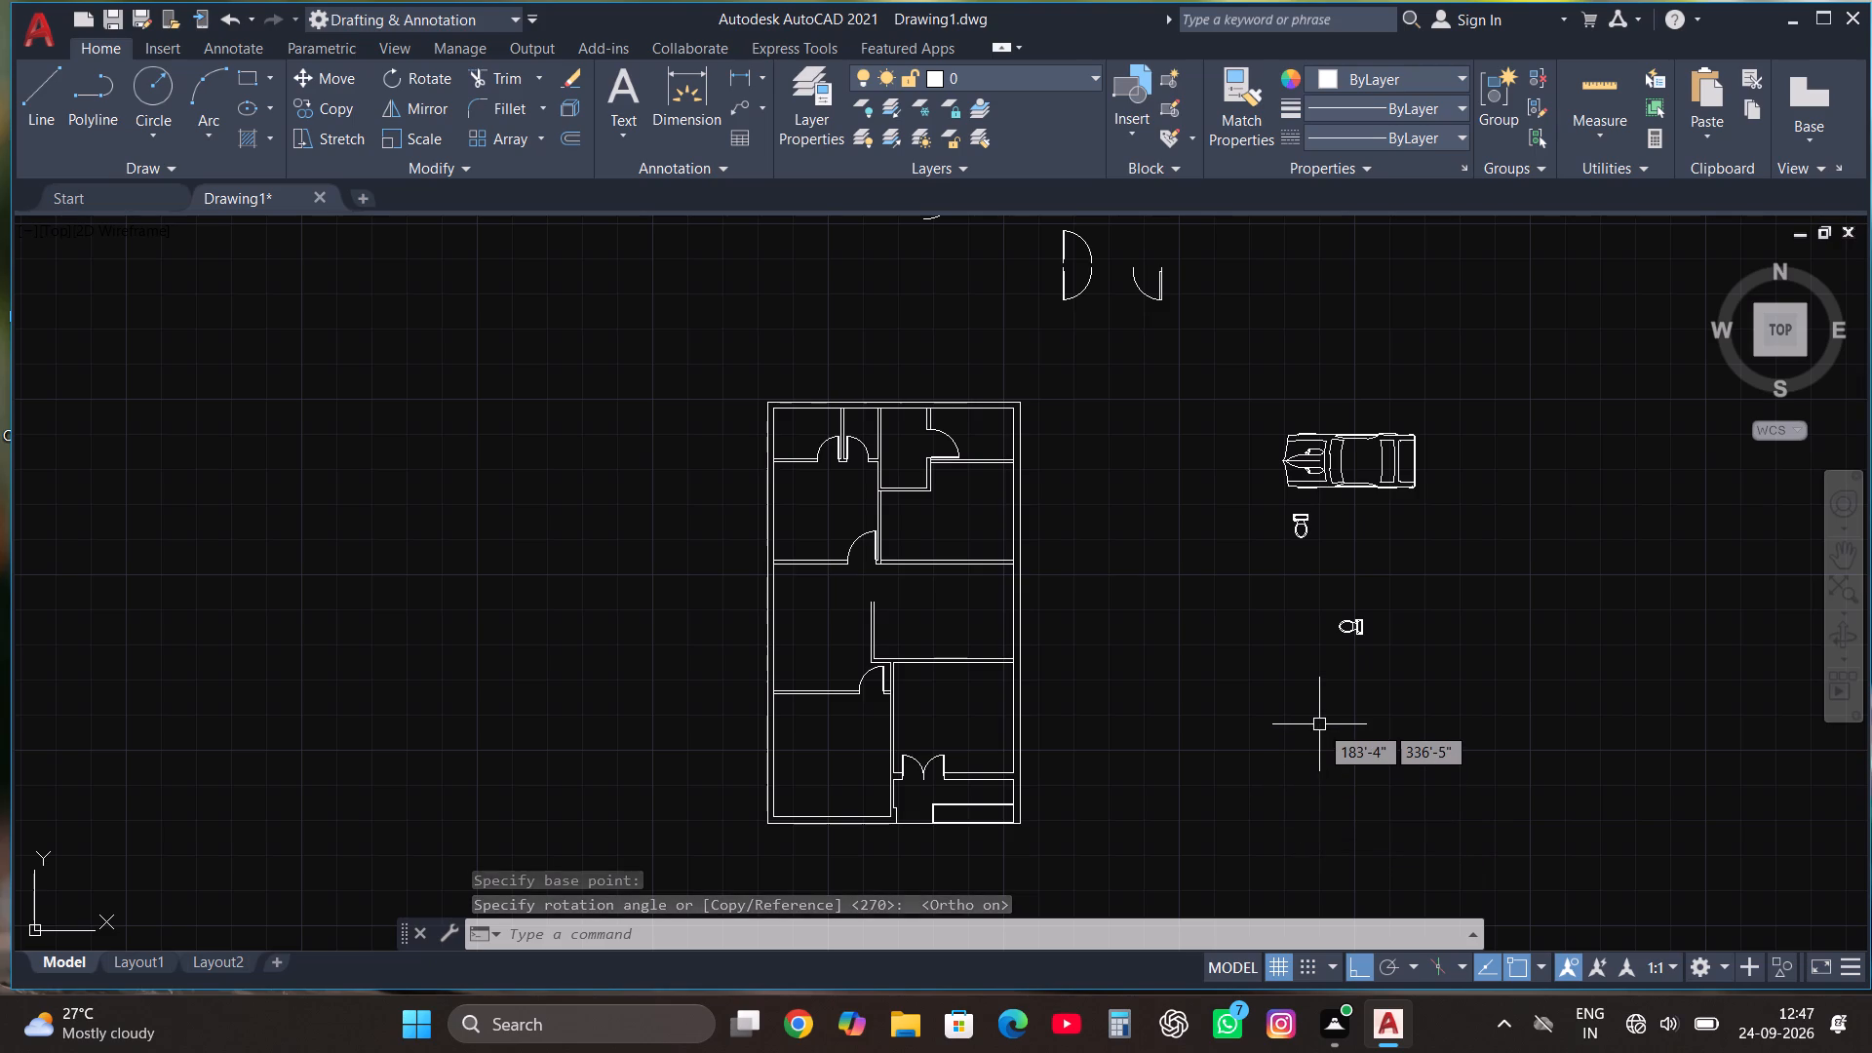
Move the original toilet block by its tank corner into the top-left corner room, with the tank against the top wall.
left_click(1282, 526)
left_click(1309, 522)
left_click(1303, 514)
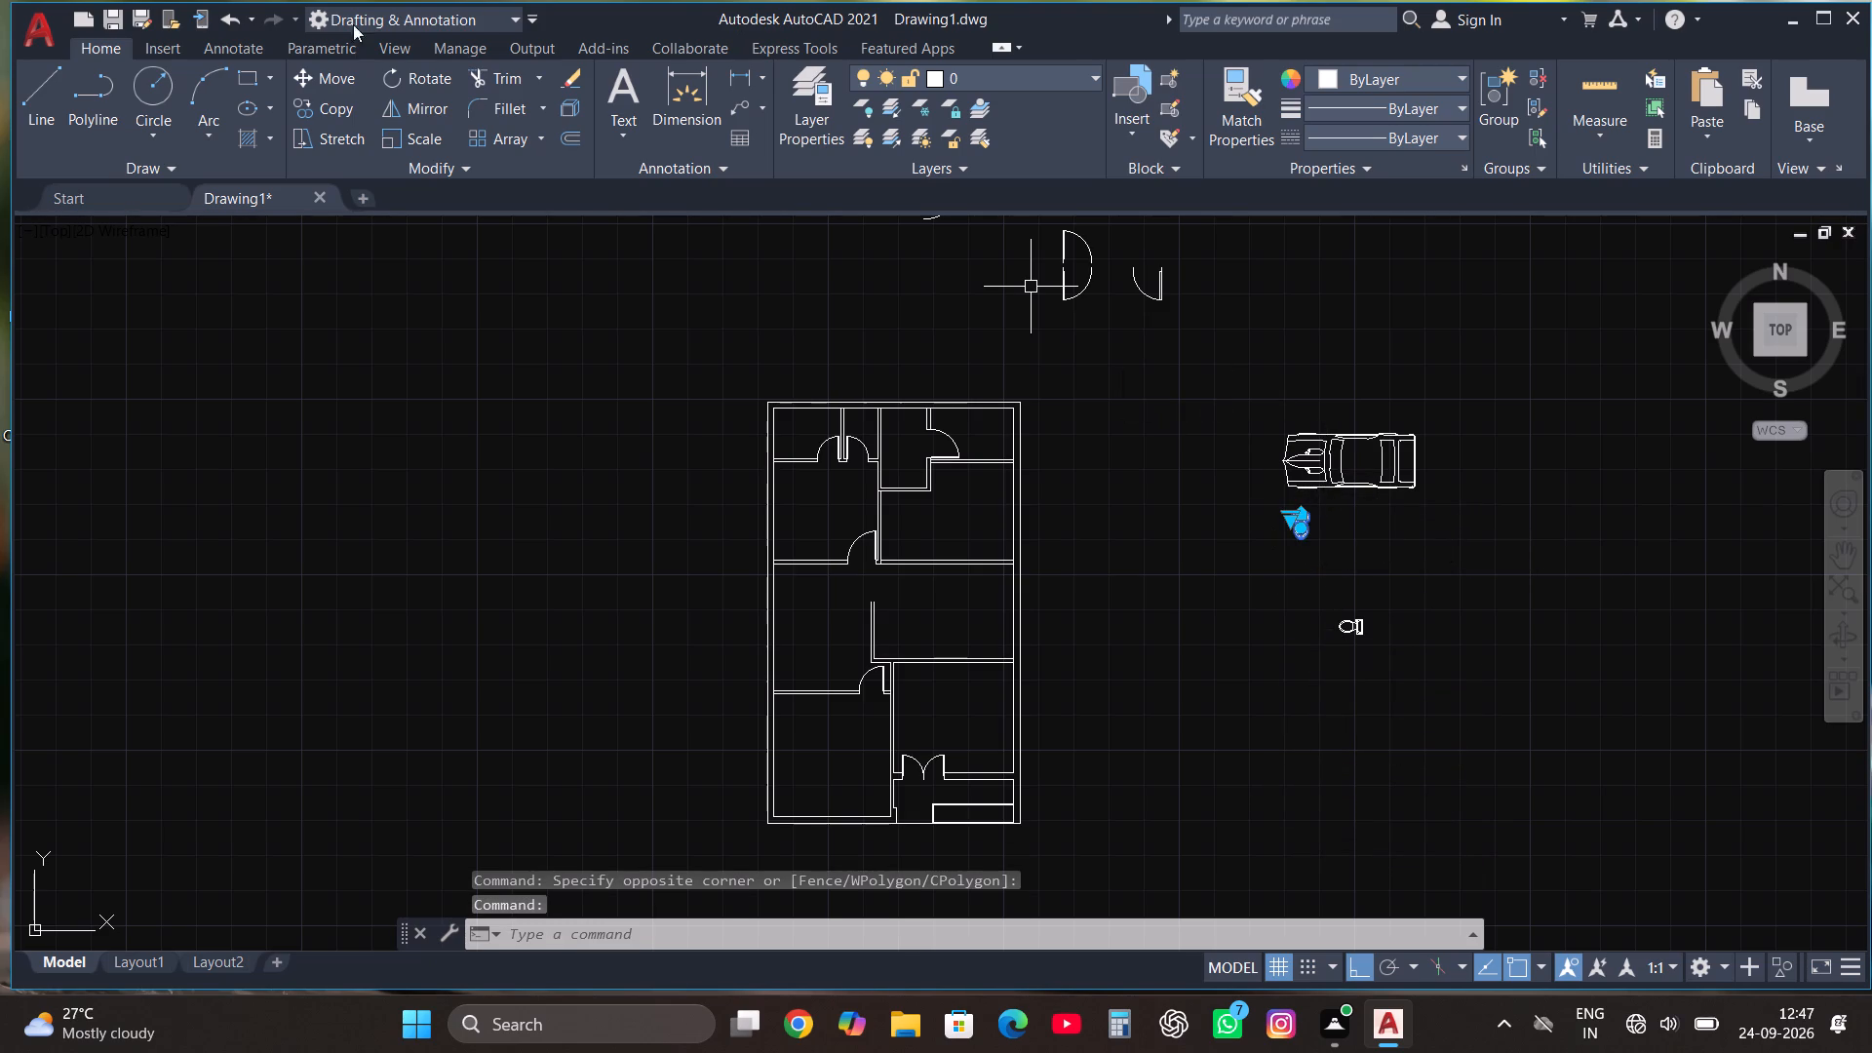
left_click(318, 70)
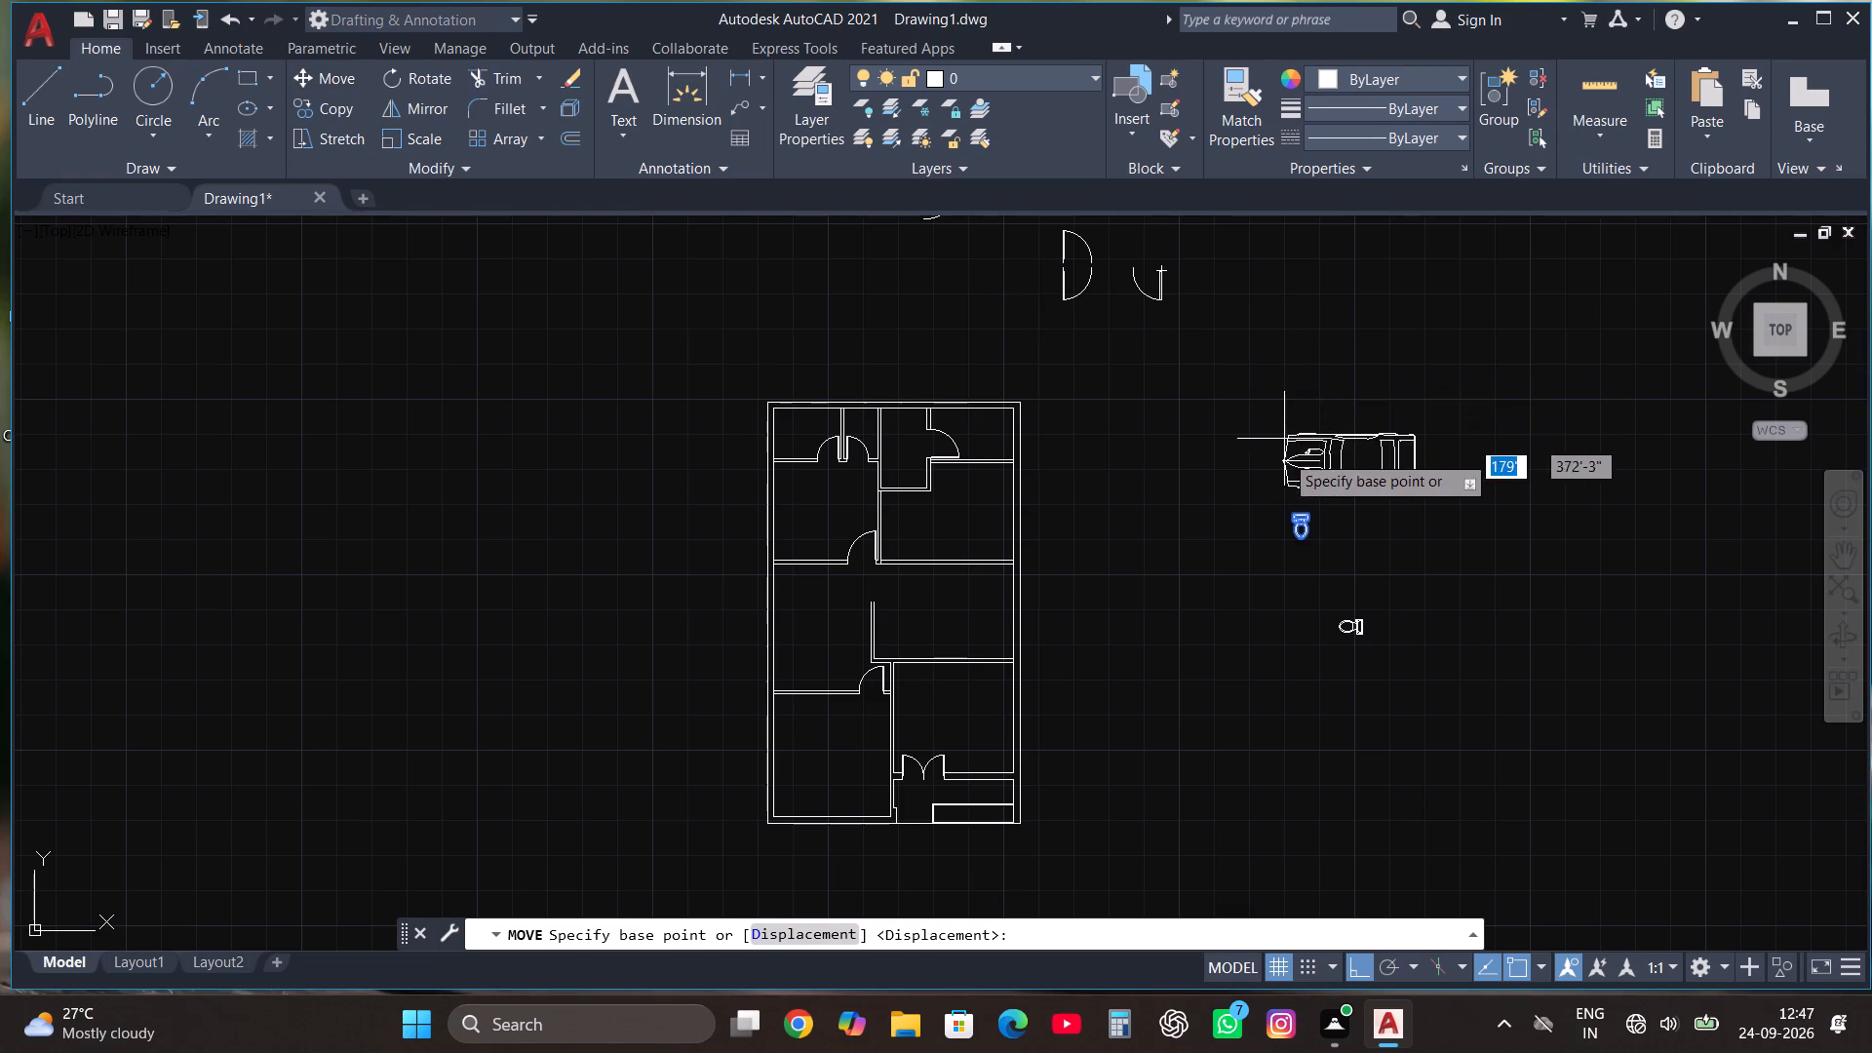
scroll(1284, 530, "up", 2)
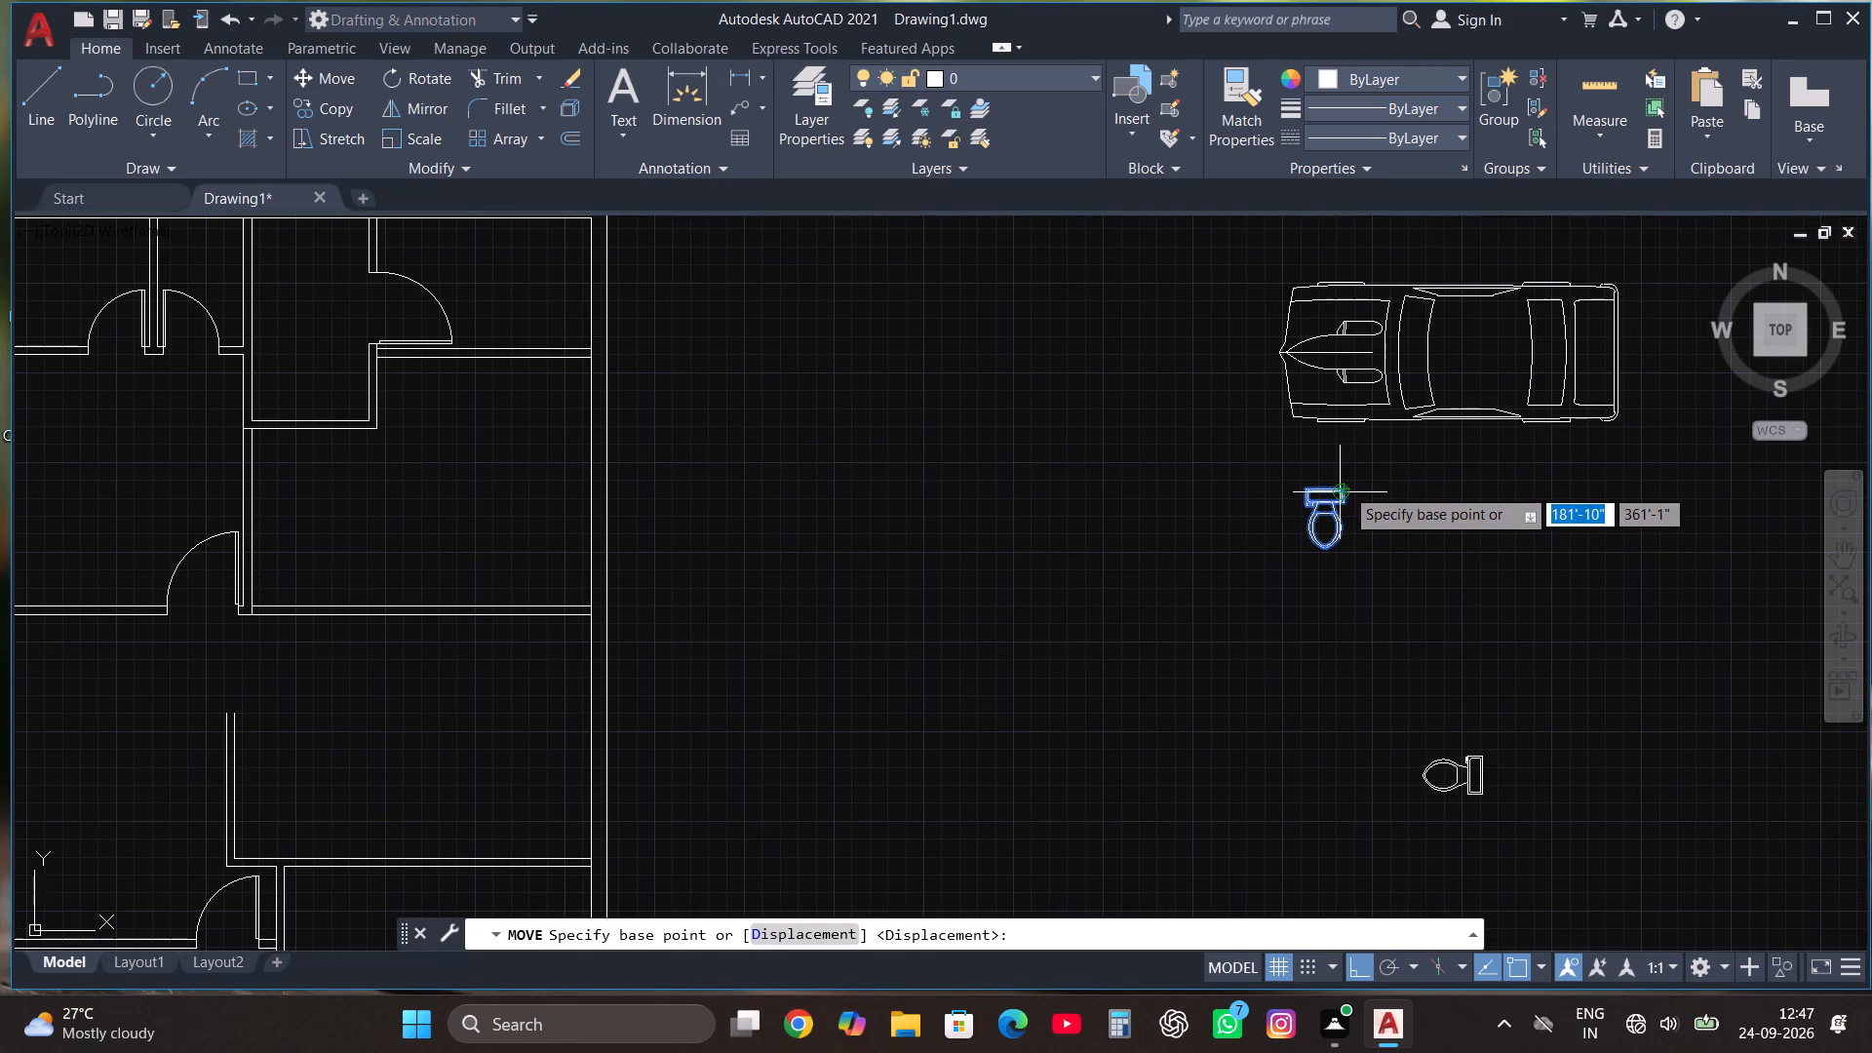
left_click(1345, 485)
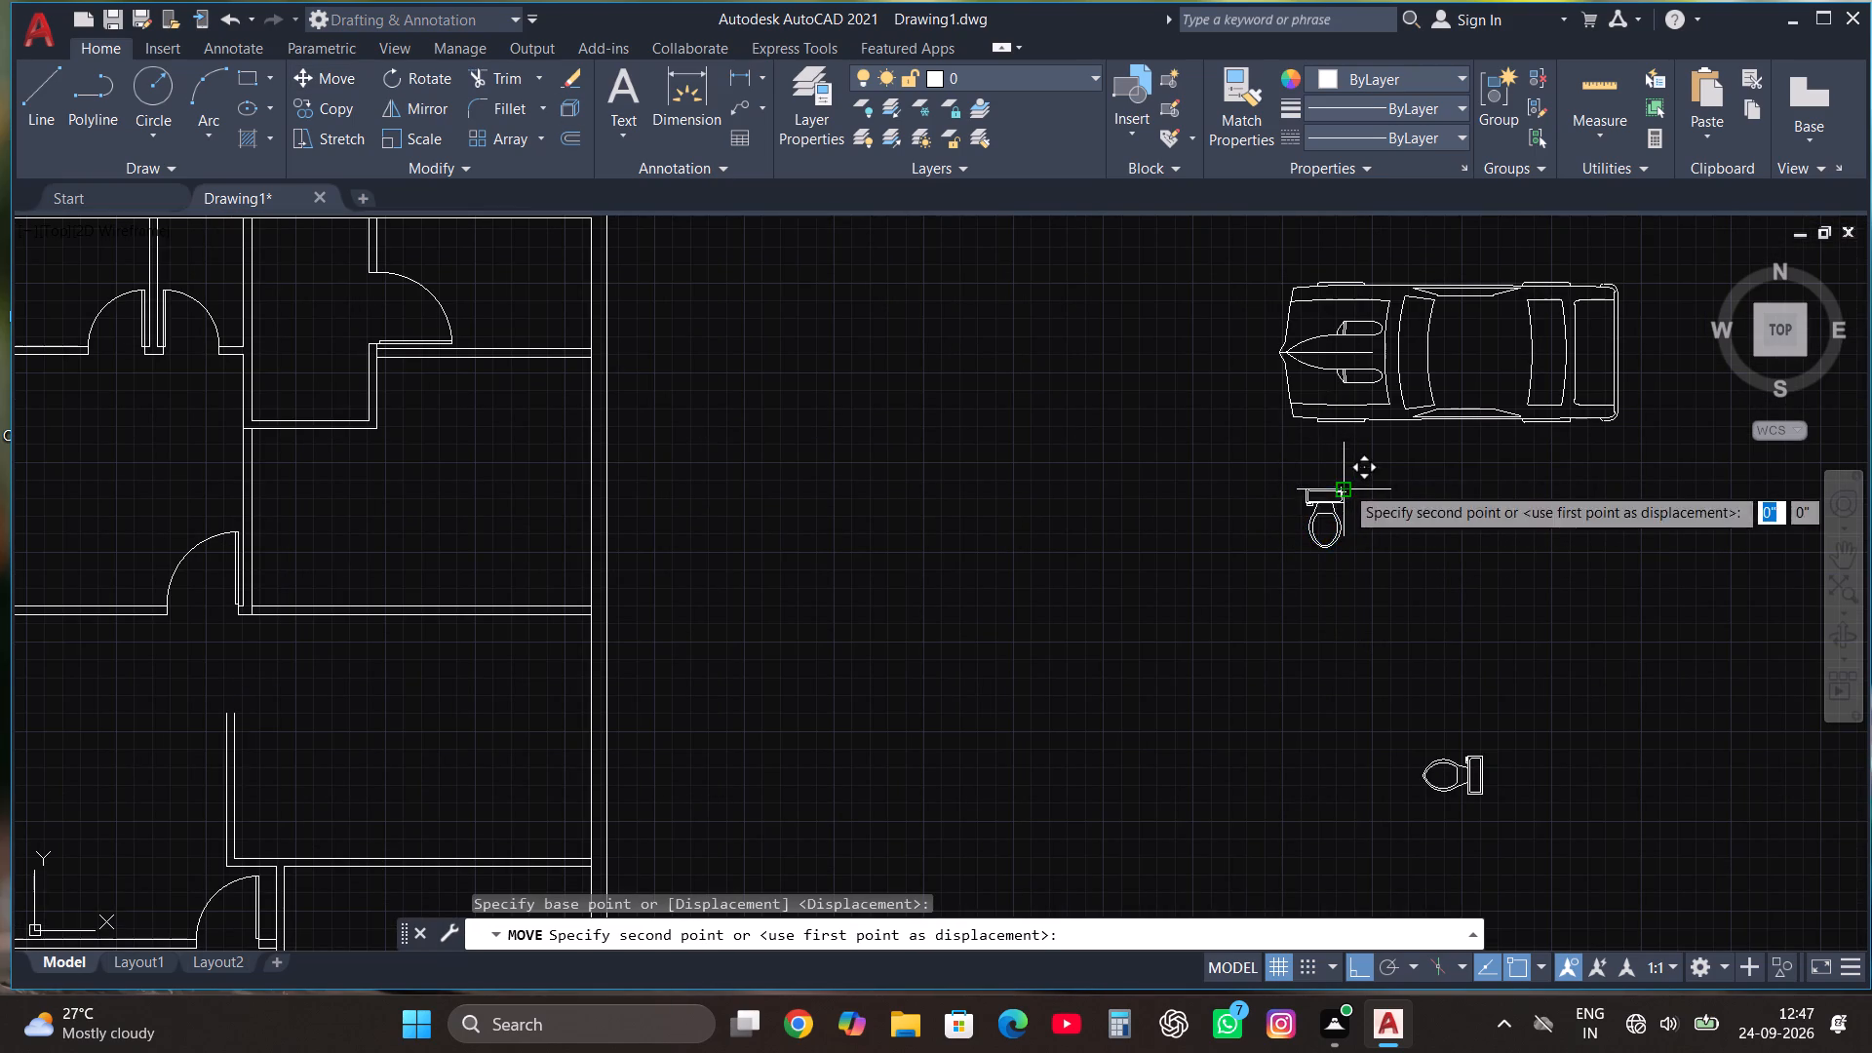
scroll(1345, 597, "down", 3)
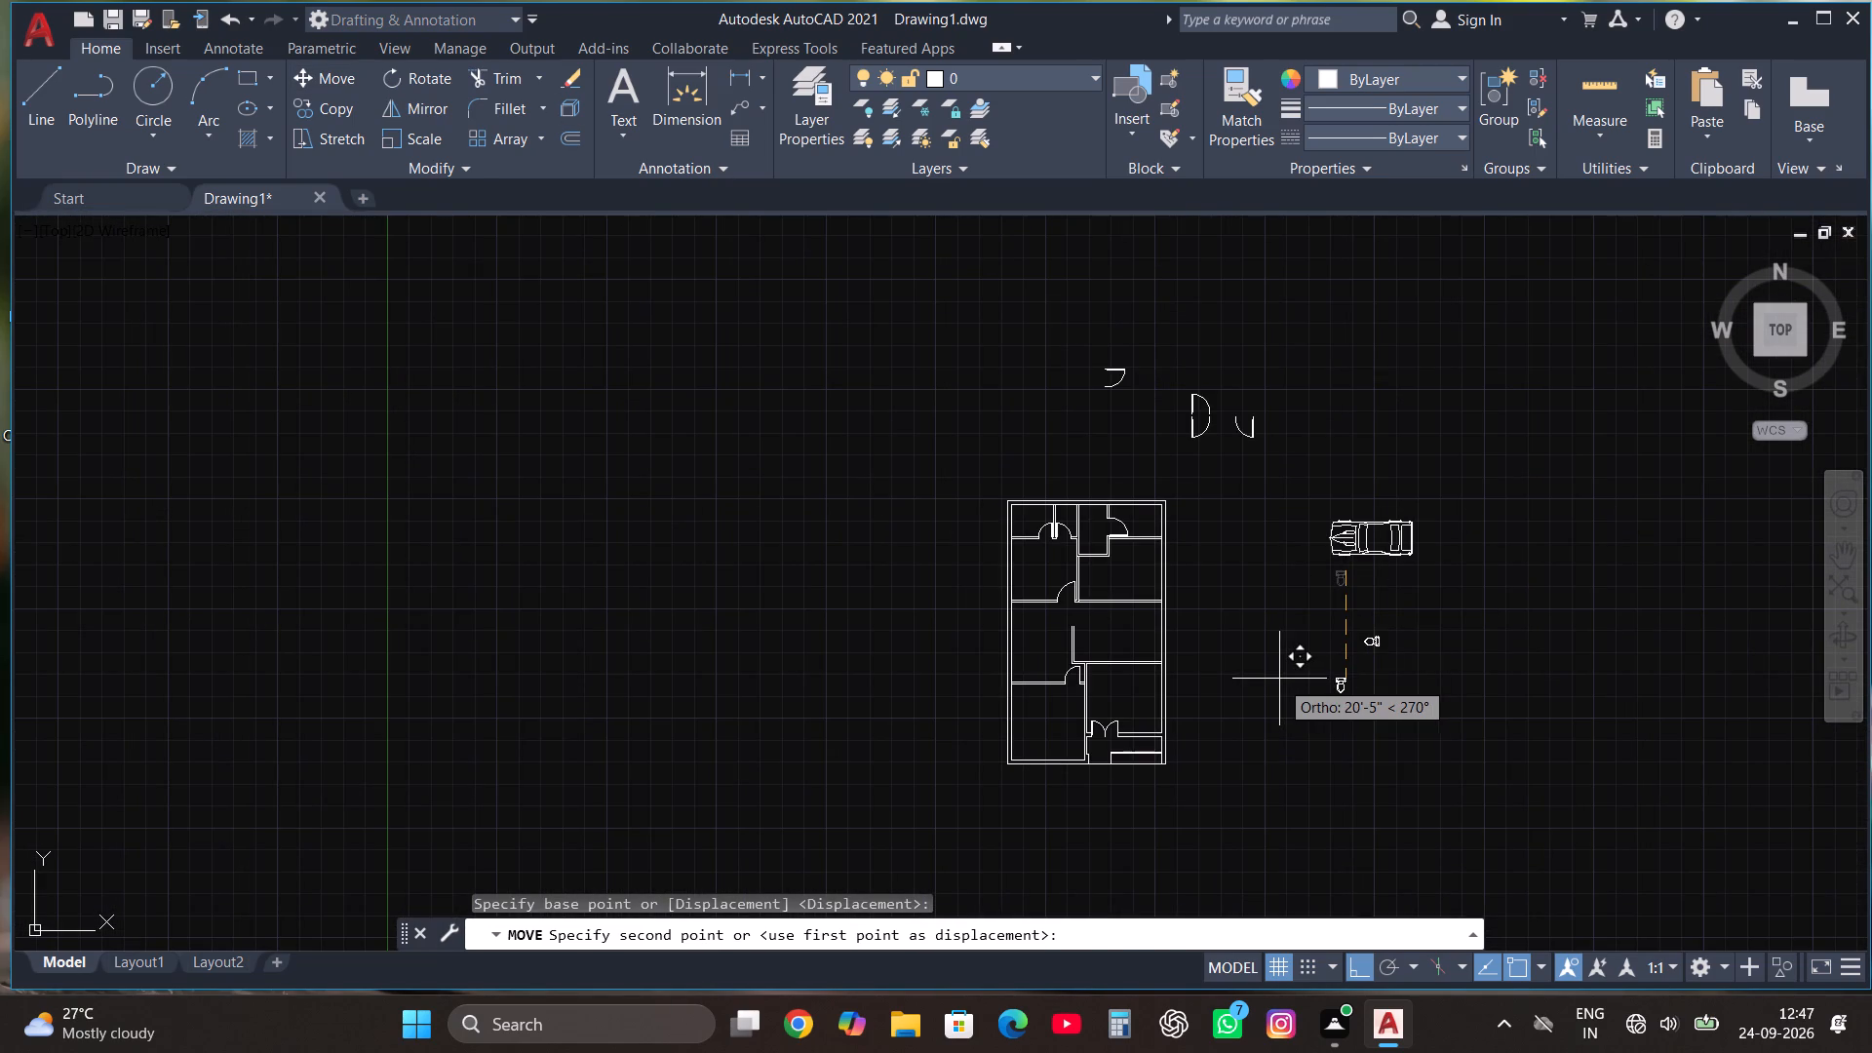
key("F8")
scroll(1019, 497, "up", 3)
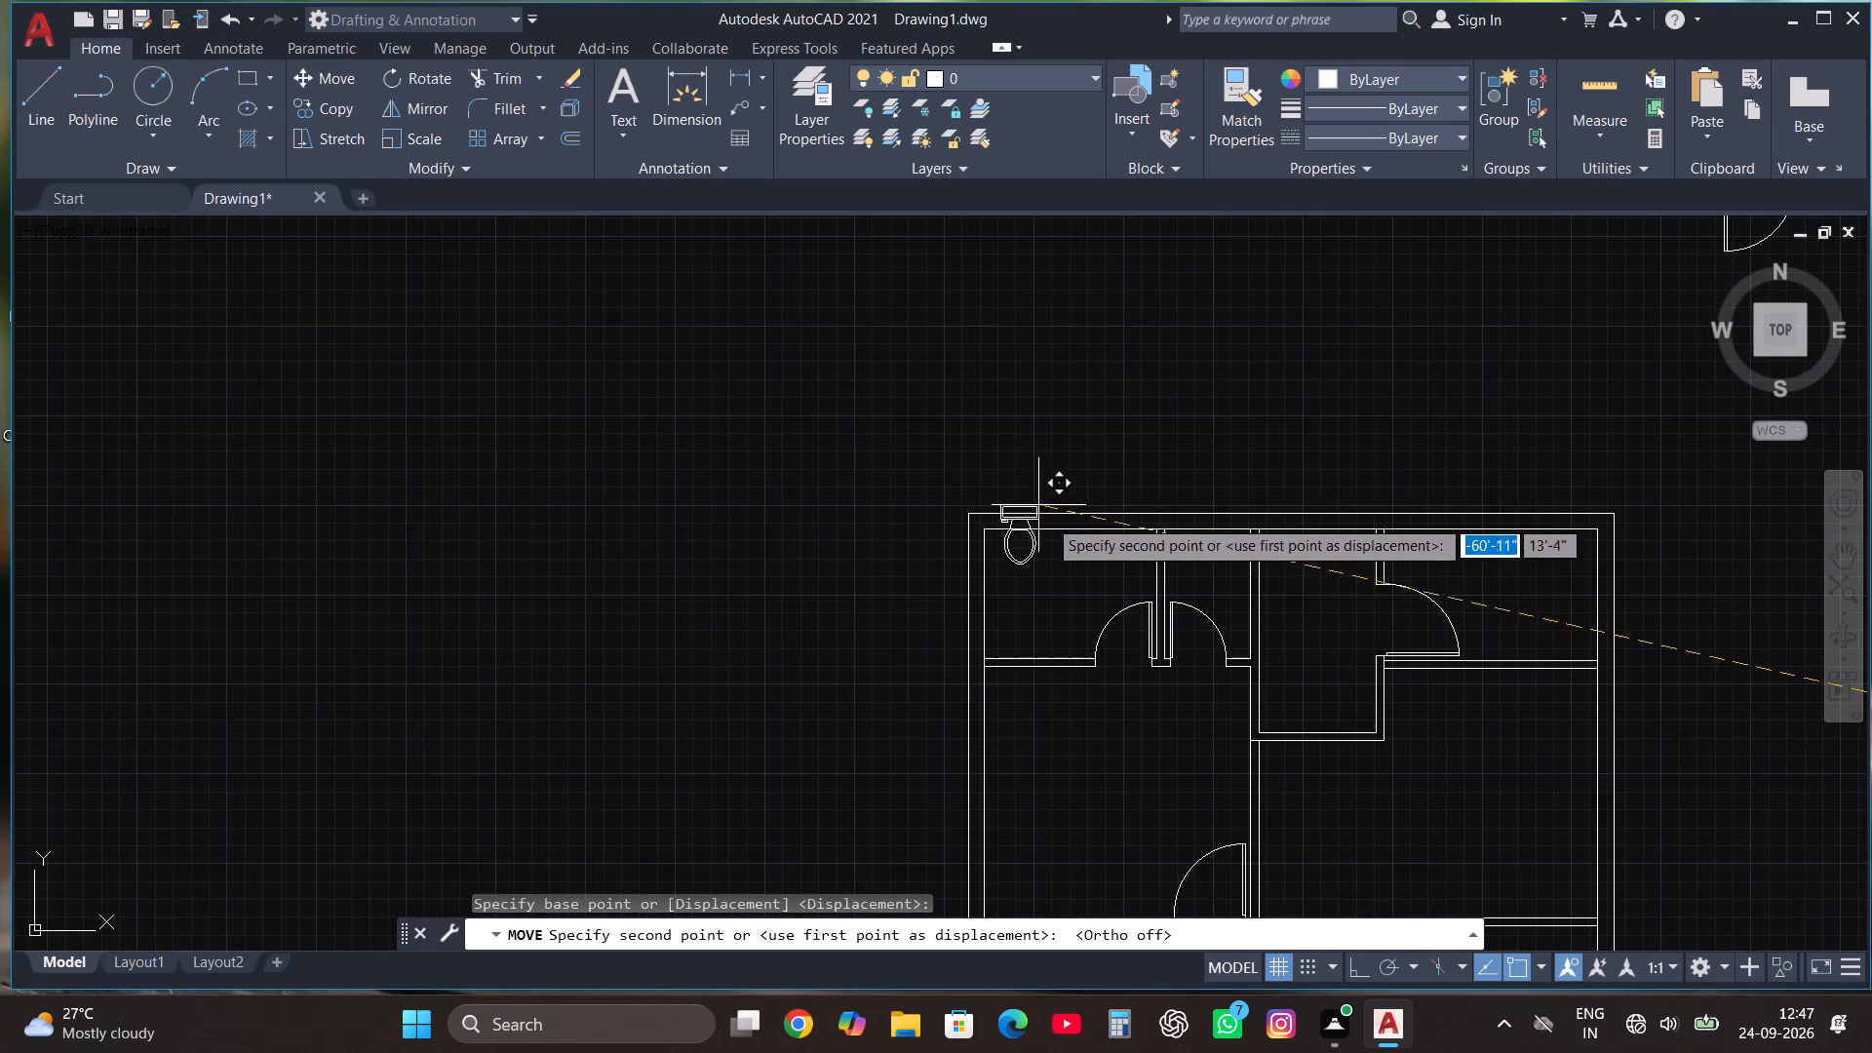
scroll(1072, 558, "up", 2)
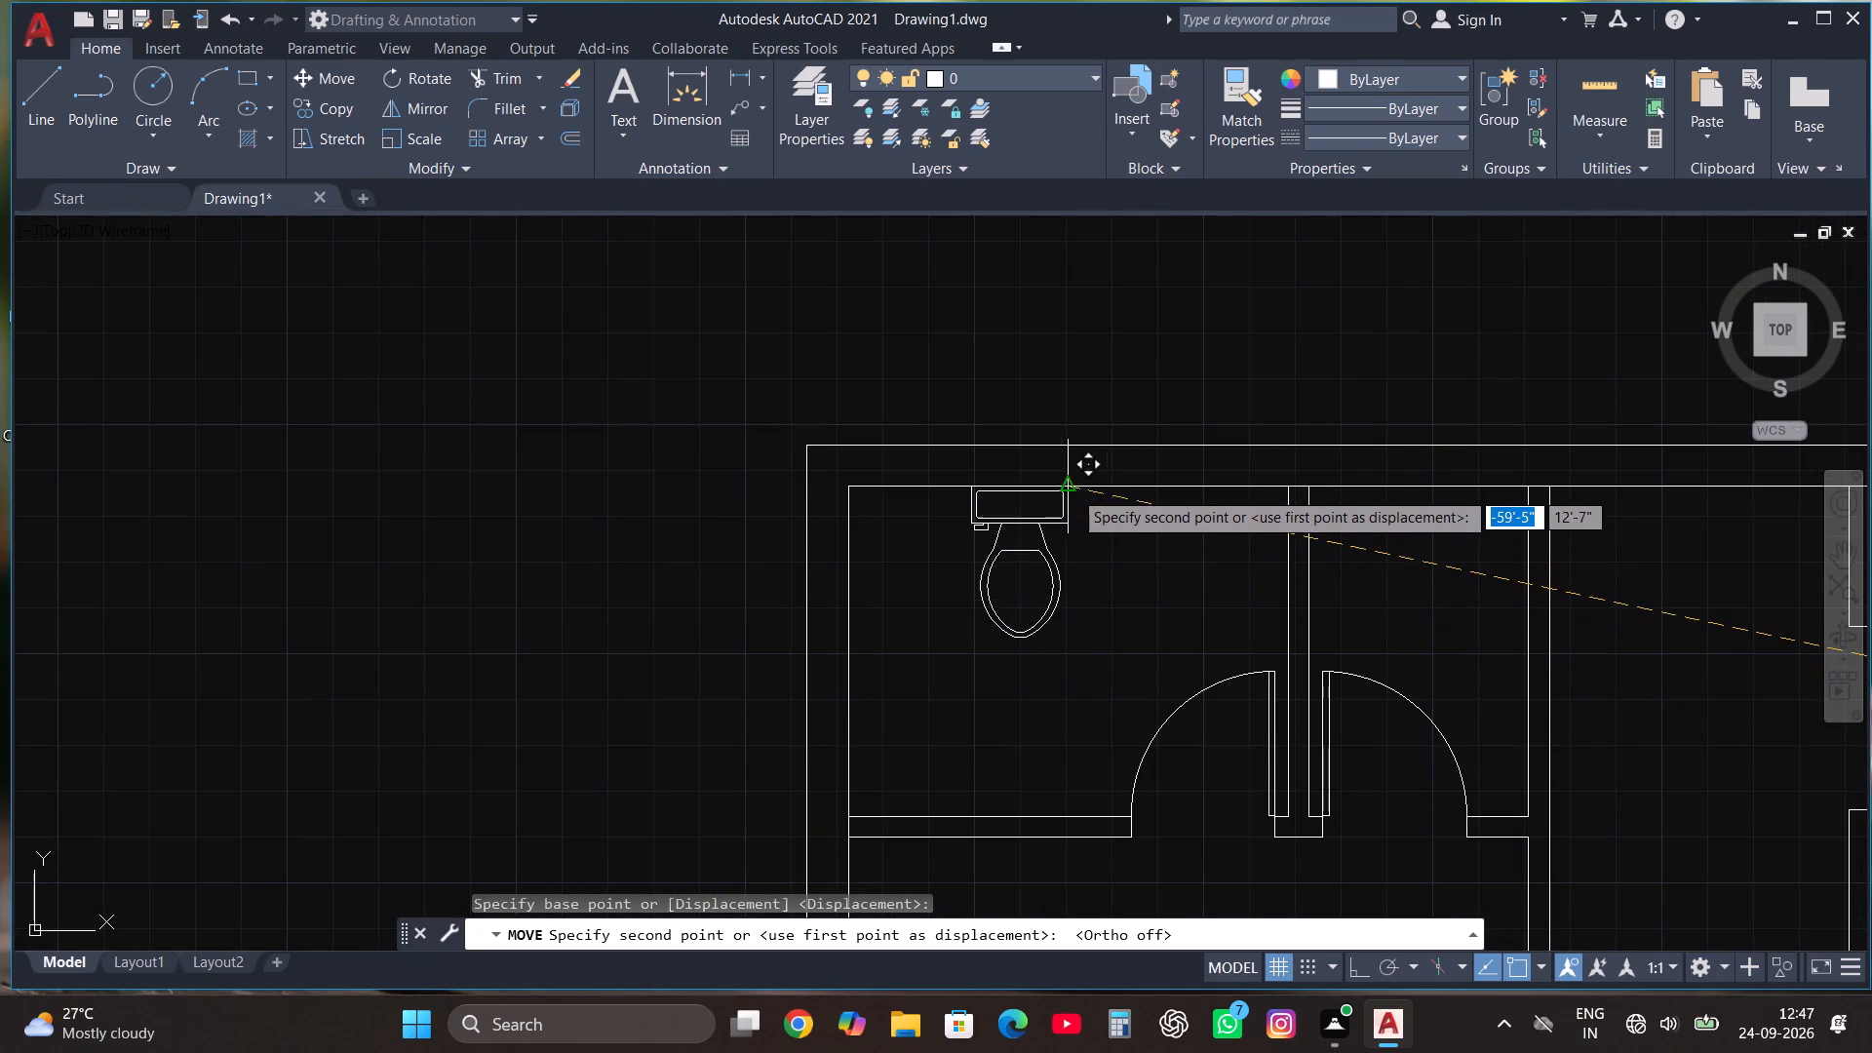
left_click(1070, 487)
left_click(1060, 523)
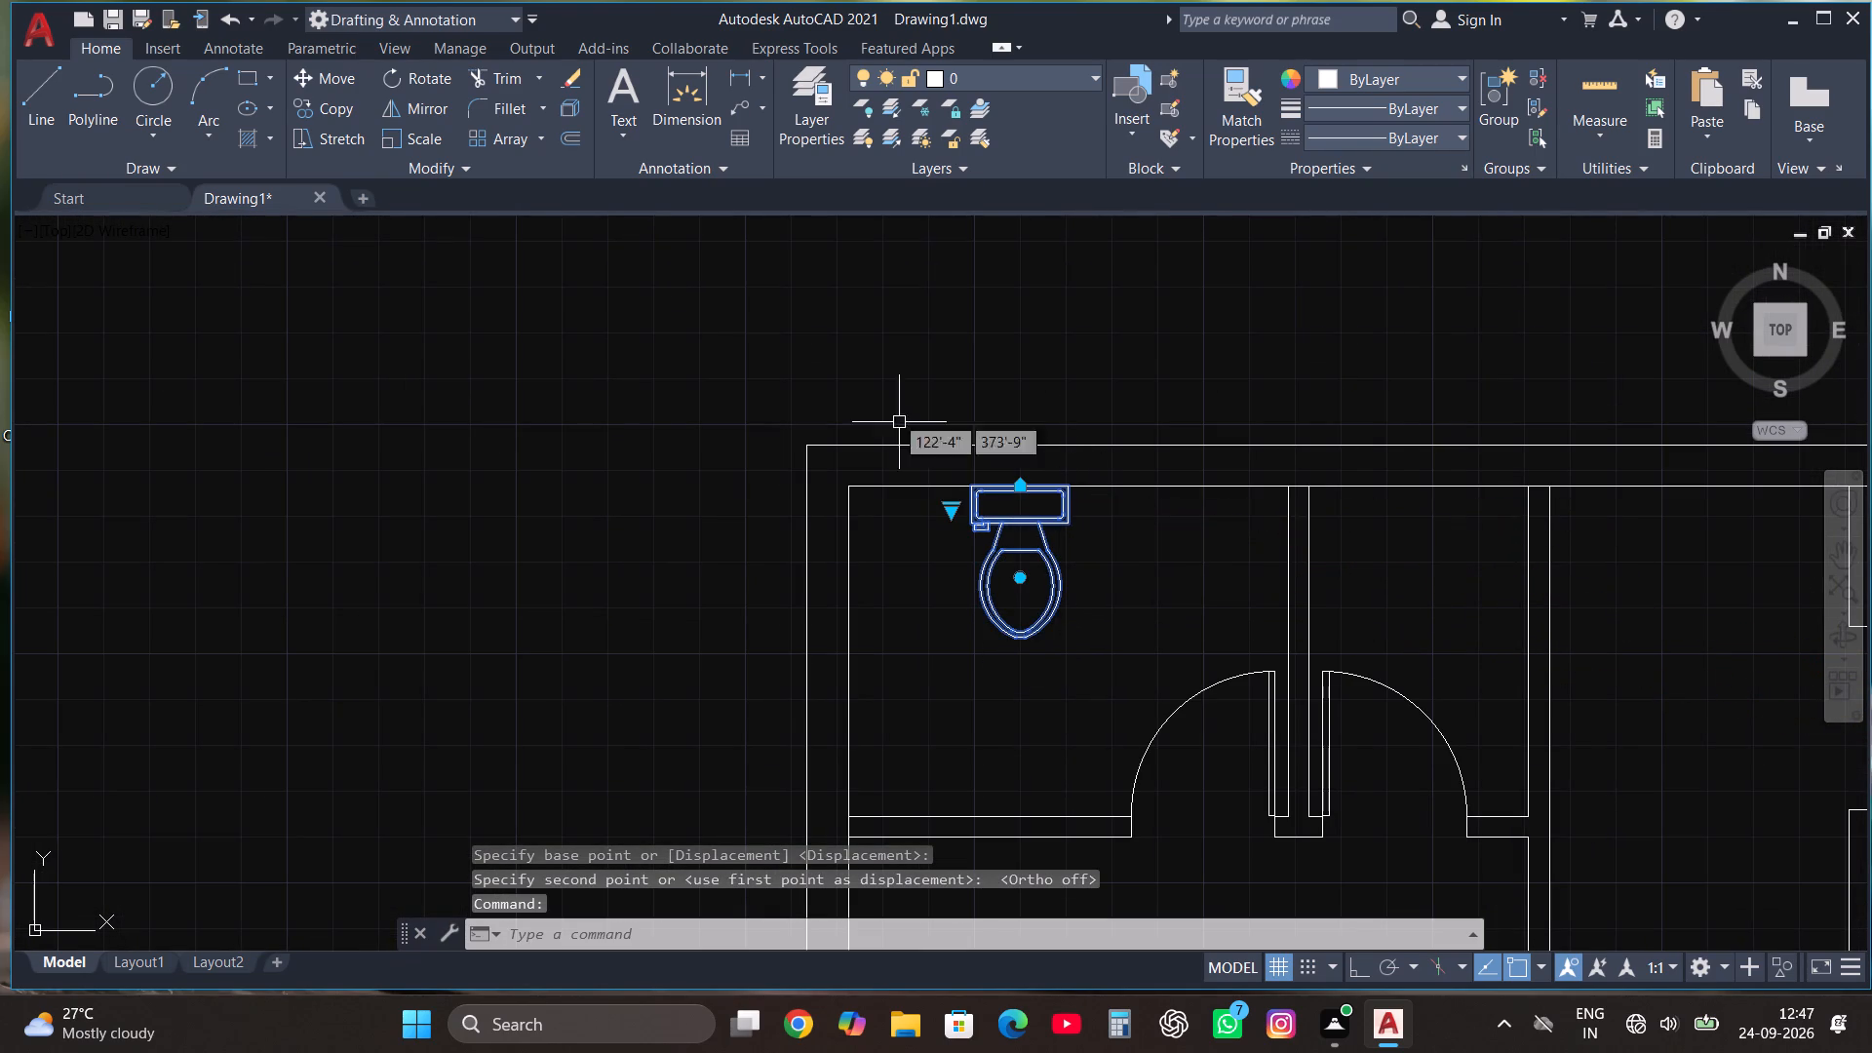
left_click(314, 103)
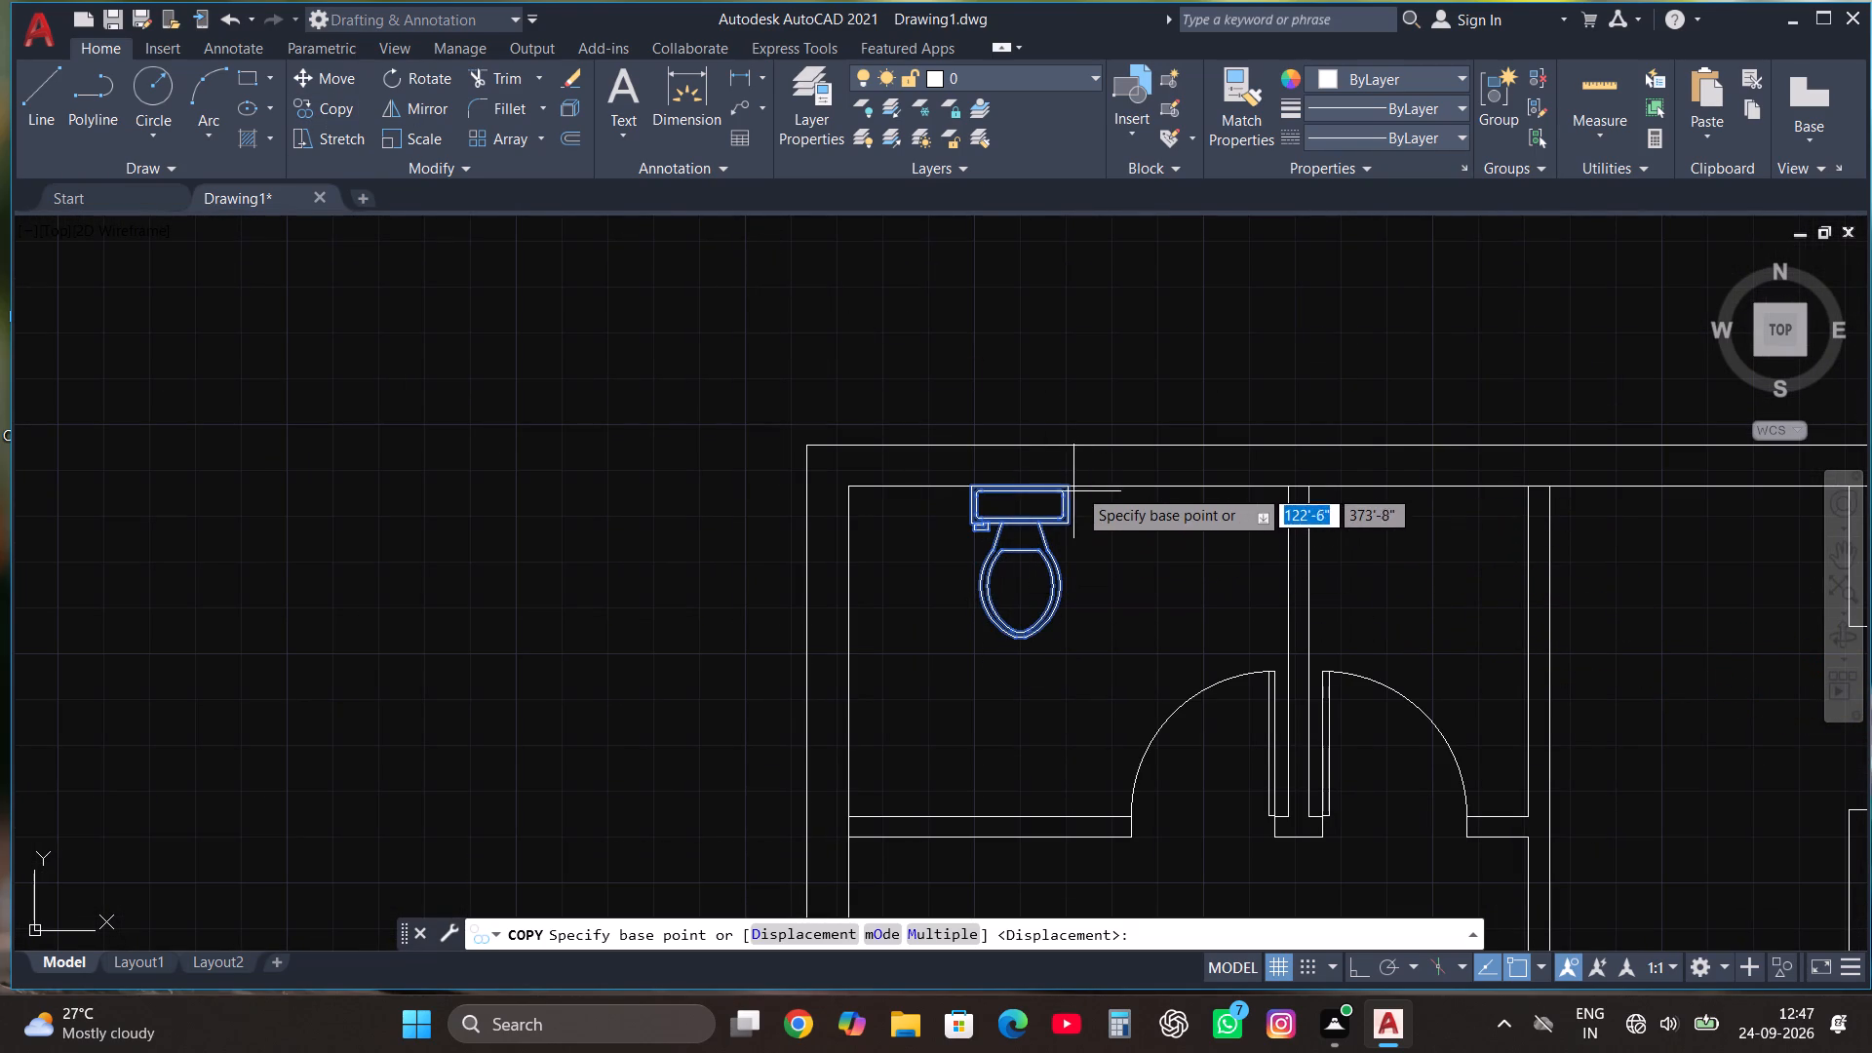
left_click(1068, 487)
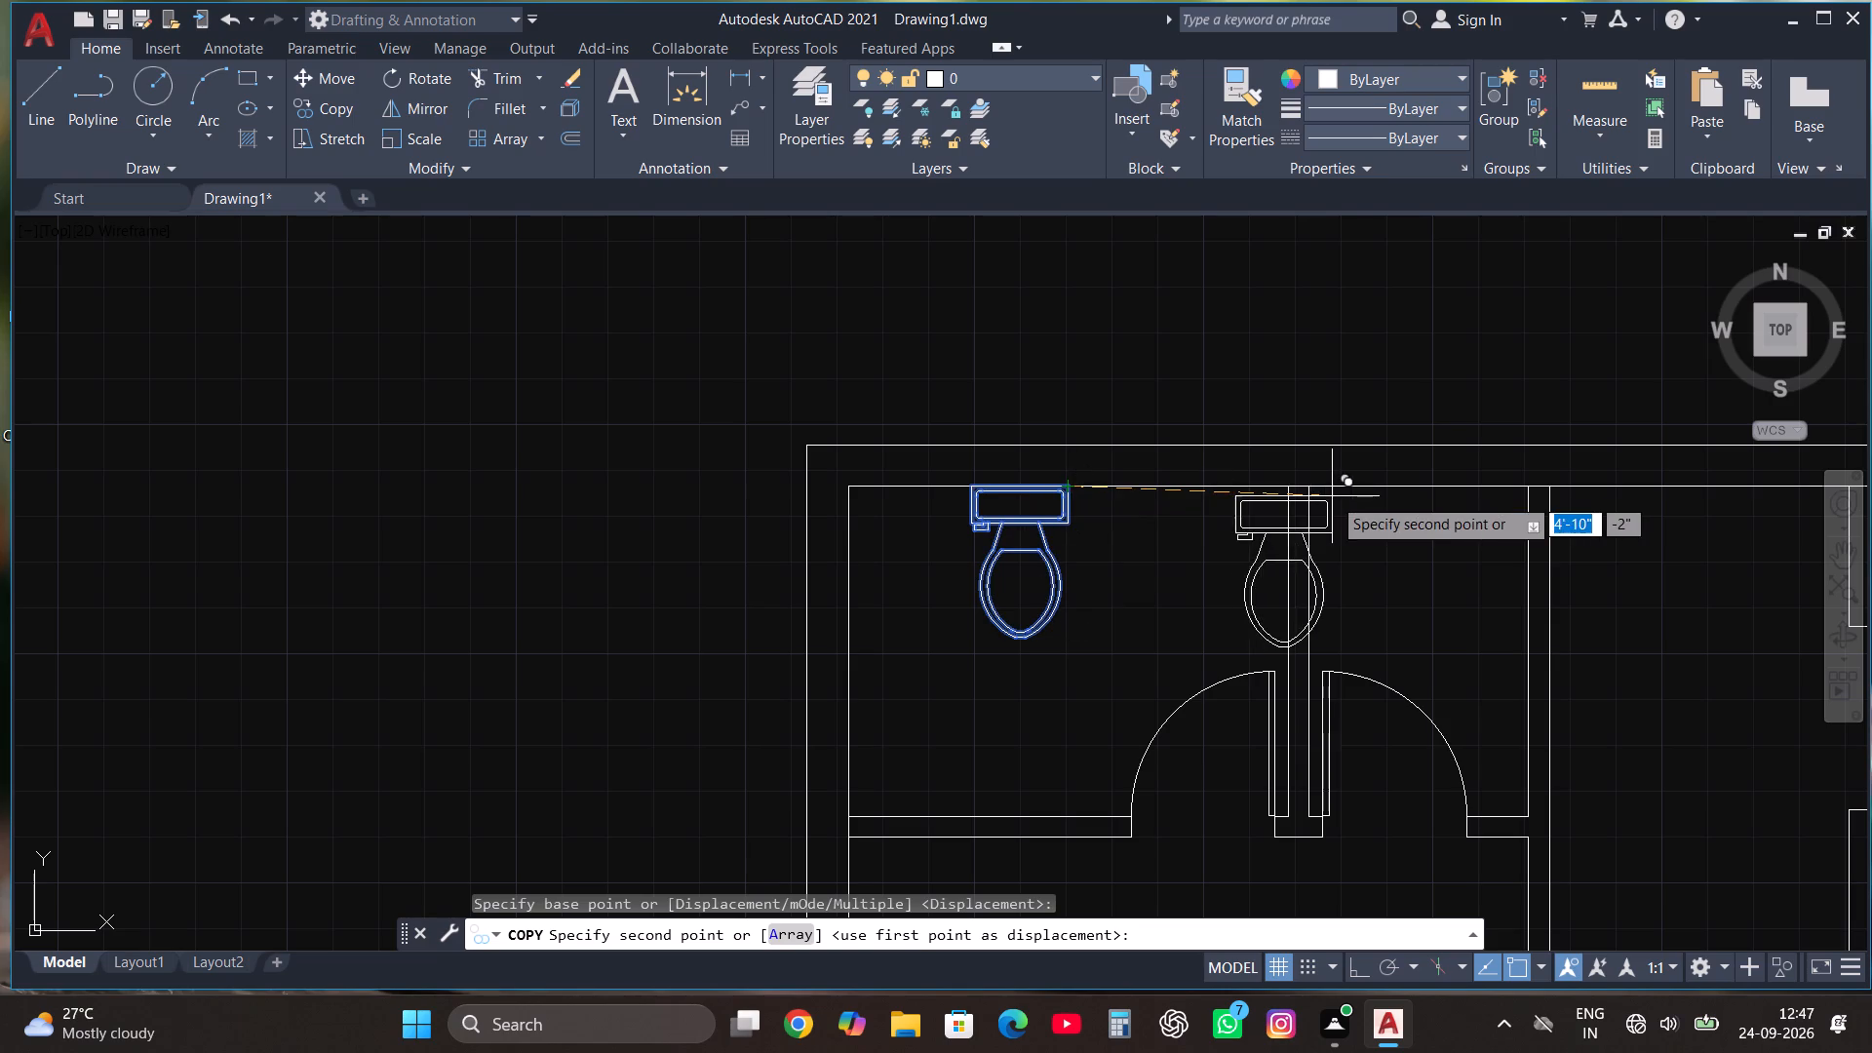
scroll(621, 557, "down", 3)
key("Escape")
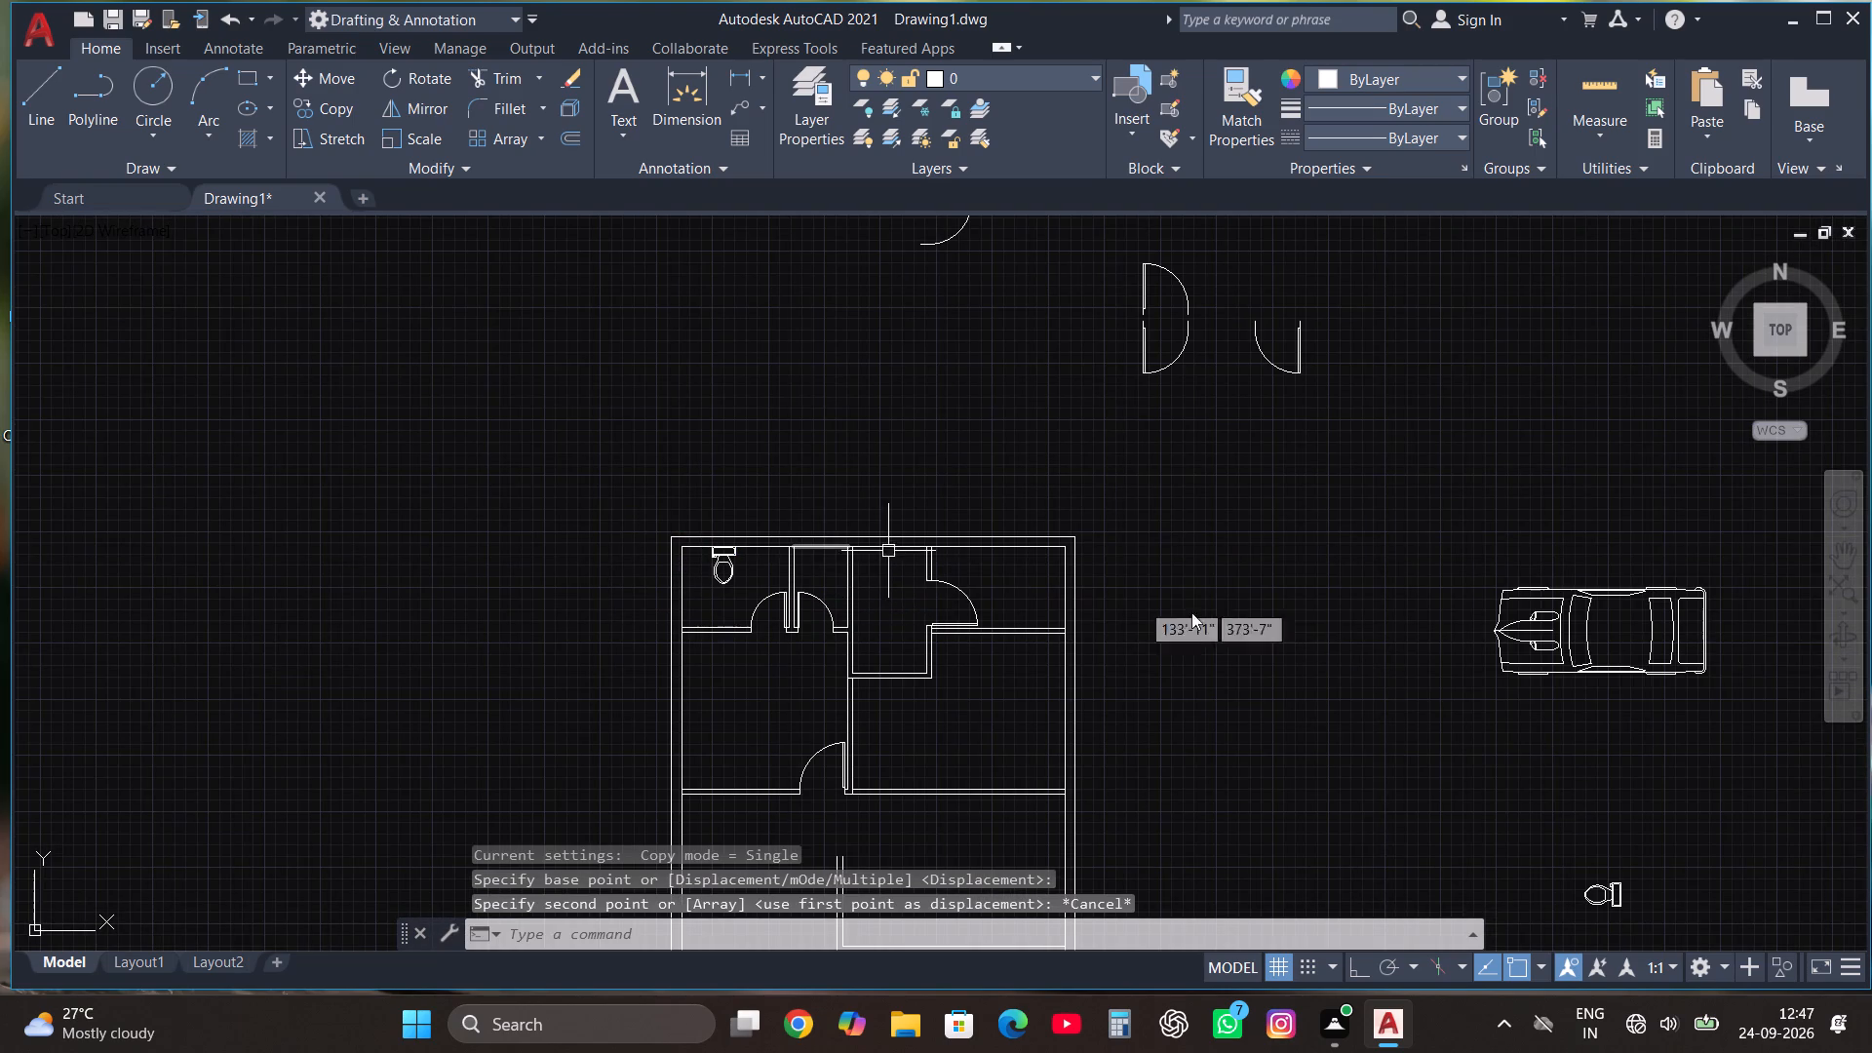
Move the rotated toilet block into the second small top room, with its tank beside that room's right wall.
left_click(1593, 891)
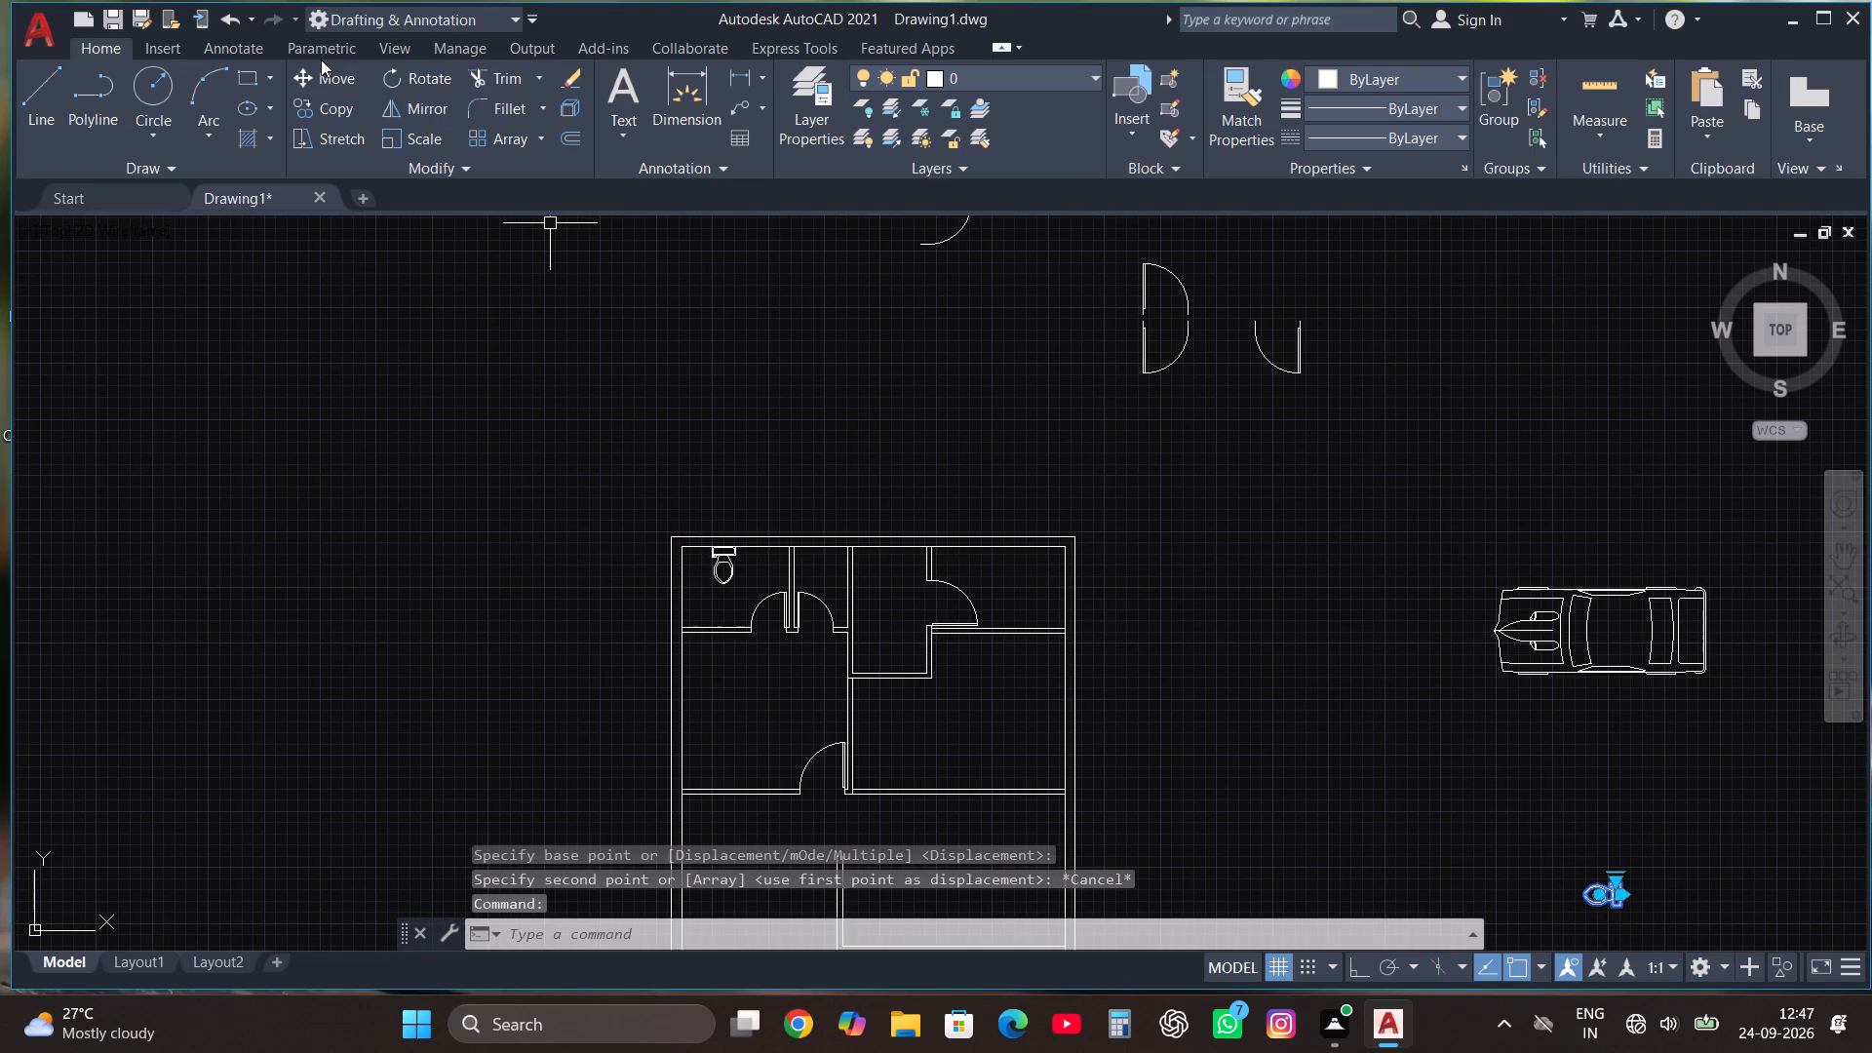
left_click(327, 73)
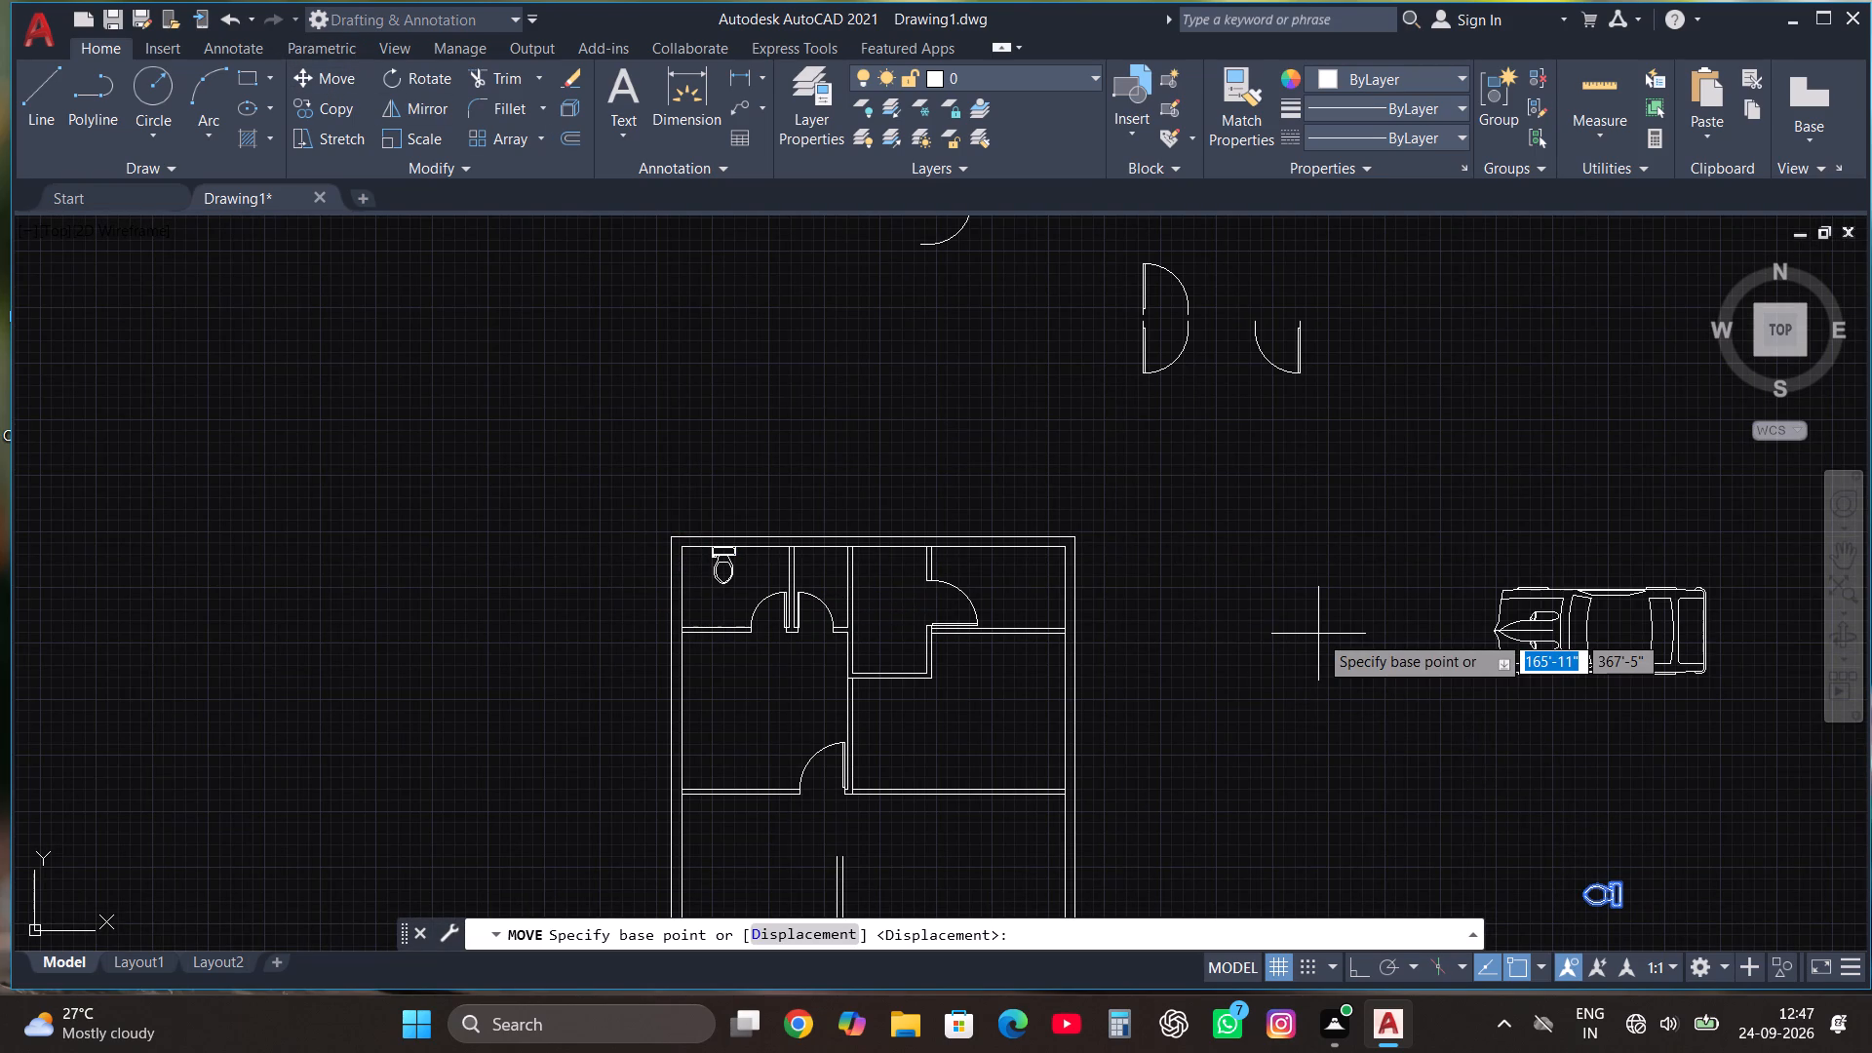
scroll(1657, 915, "up", 5)
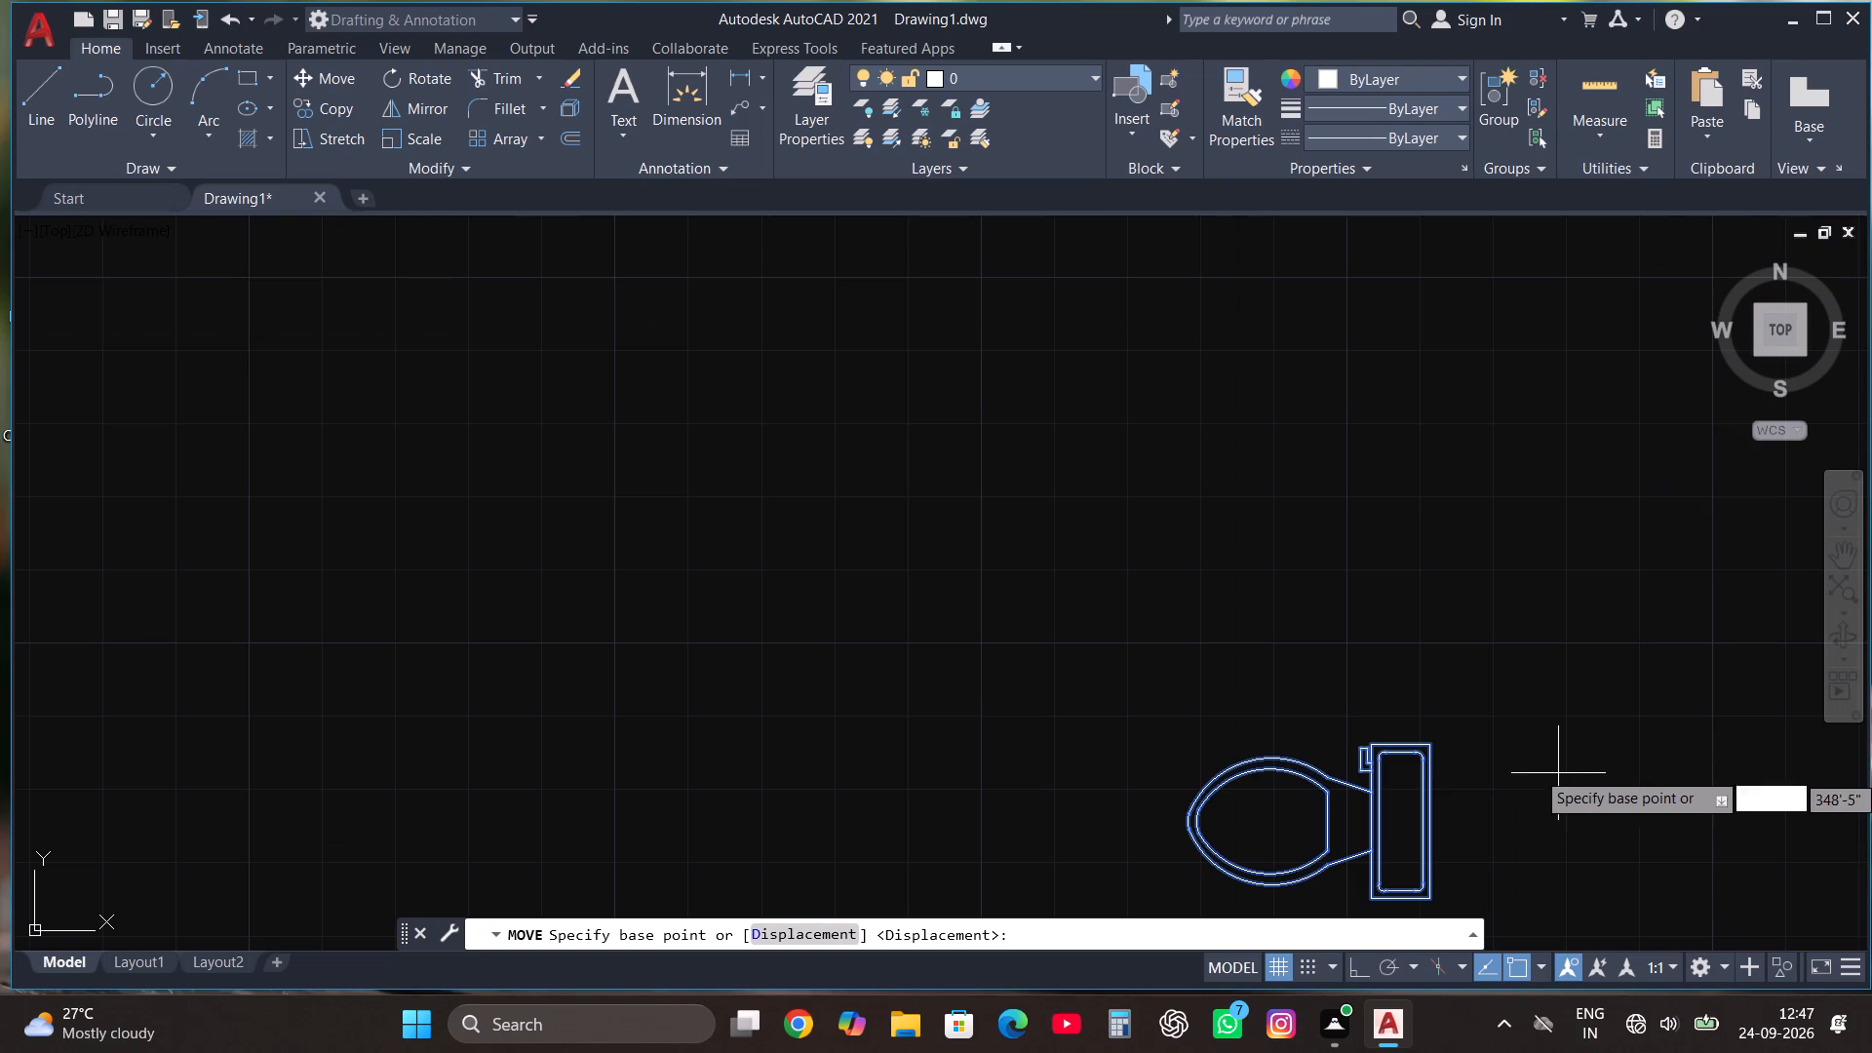
left_click(1427, 744)
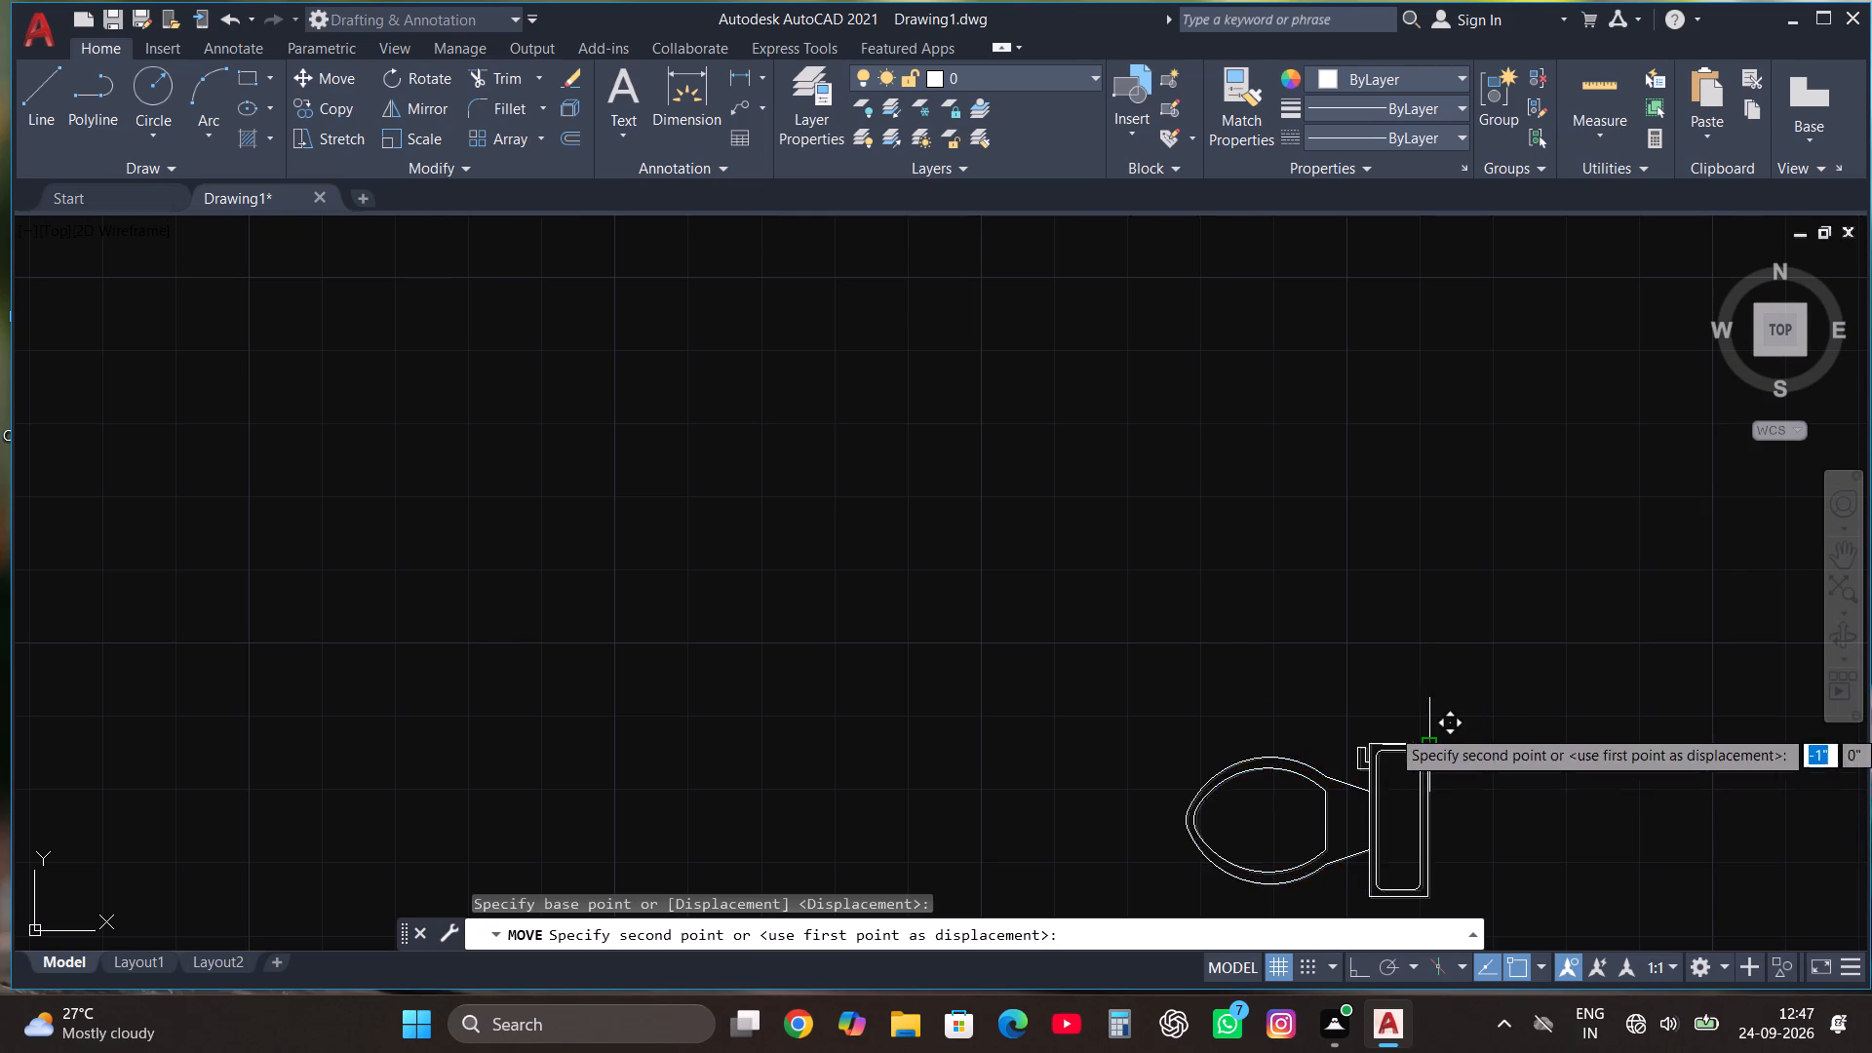
scroll(1410, 521, "down", 5)
scroll(914, 341, "up", 1)
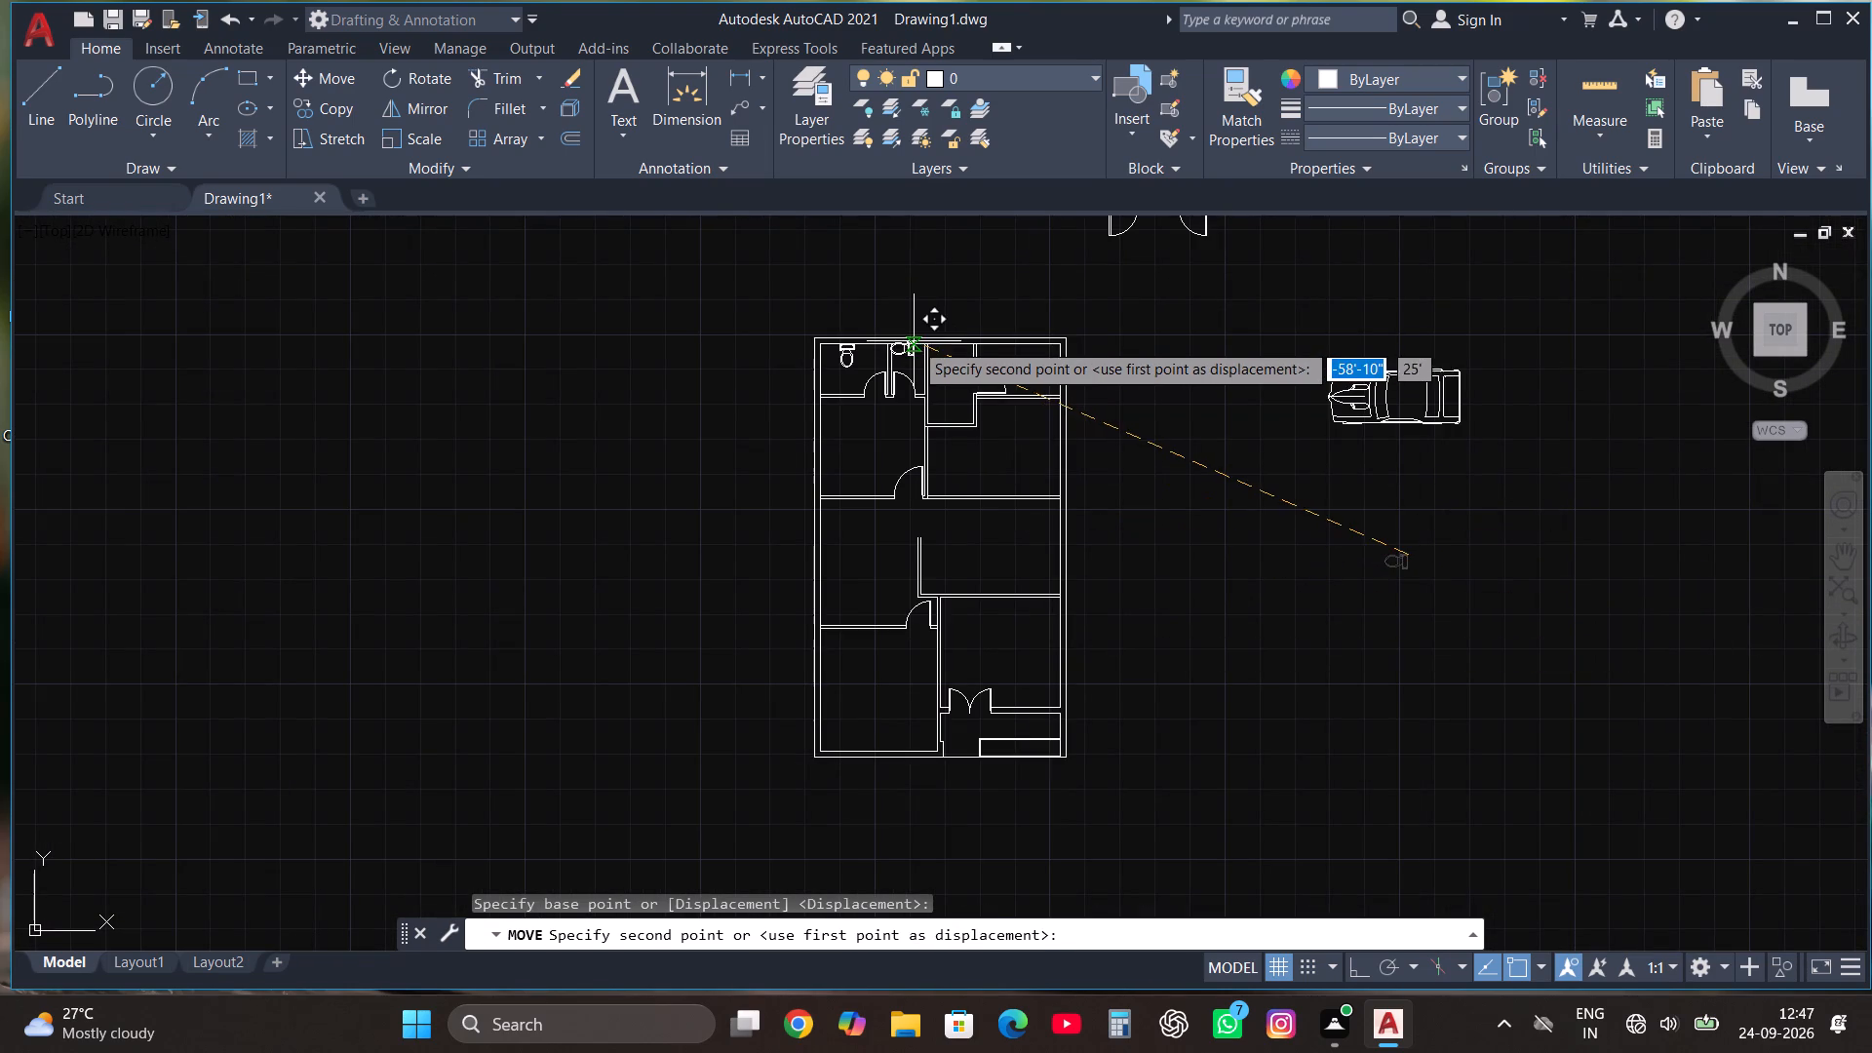
scroll(914, 341, "up", 4)
left_click(1000, 428)
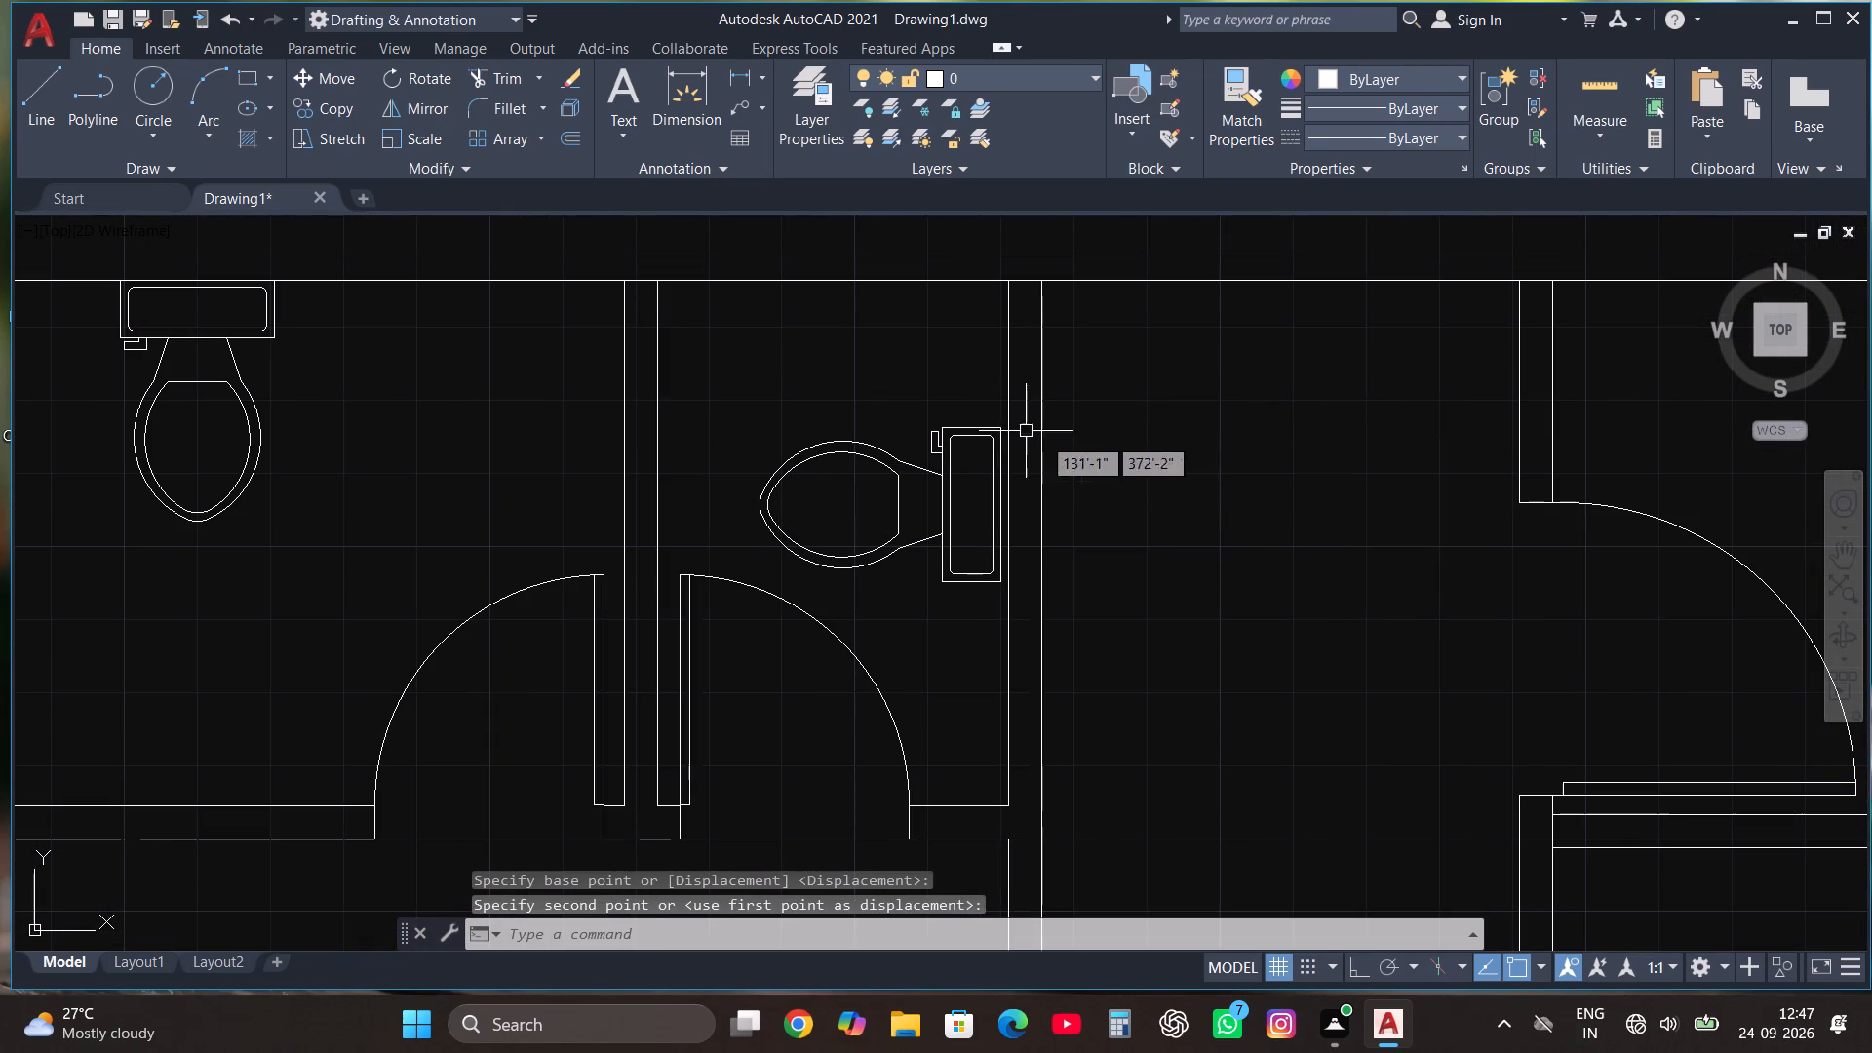
Draw a washbasin rectangle about 2'-5" by 1'-9" against the top wall of the top-left corner room, between toilet and partition.
scroll(936, 439, "down", 2)
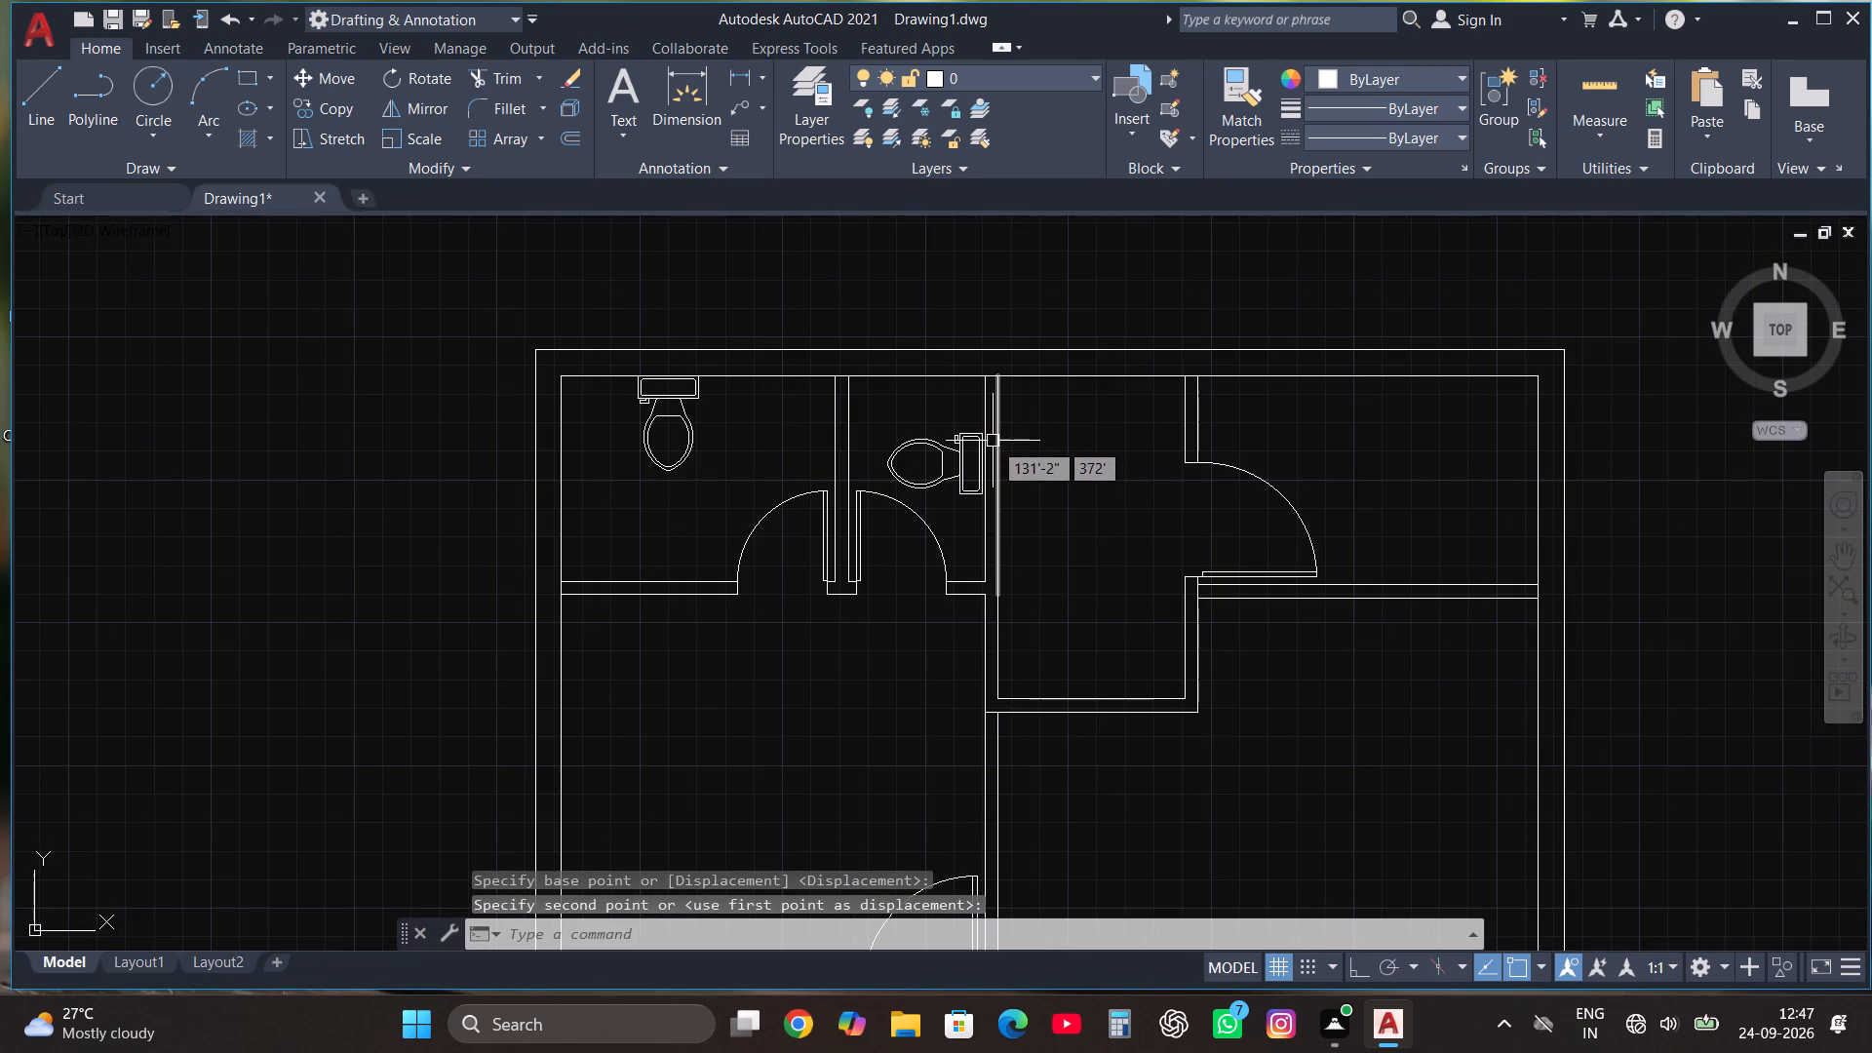
scroll(922, 554, "down", 1)
scroll(803, 448, "up", 1)
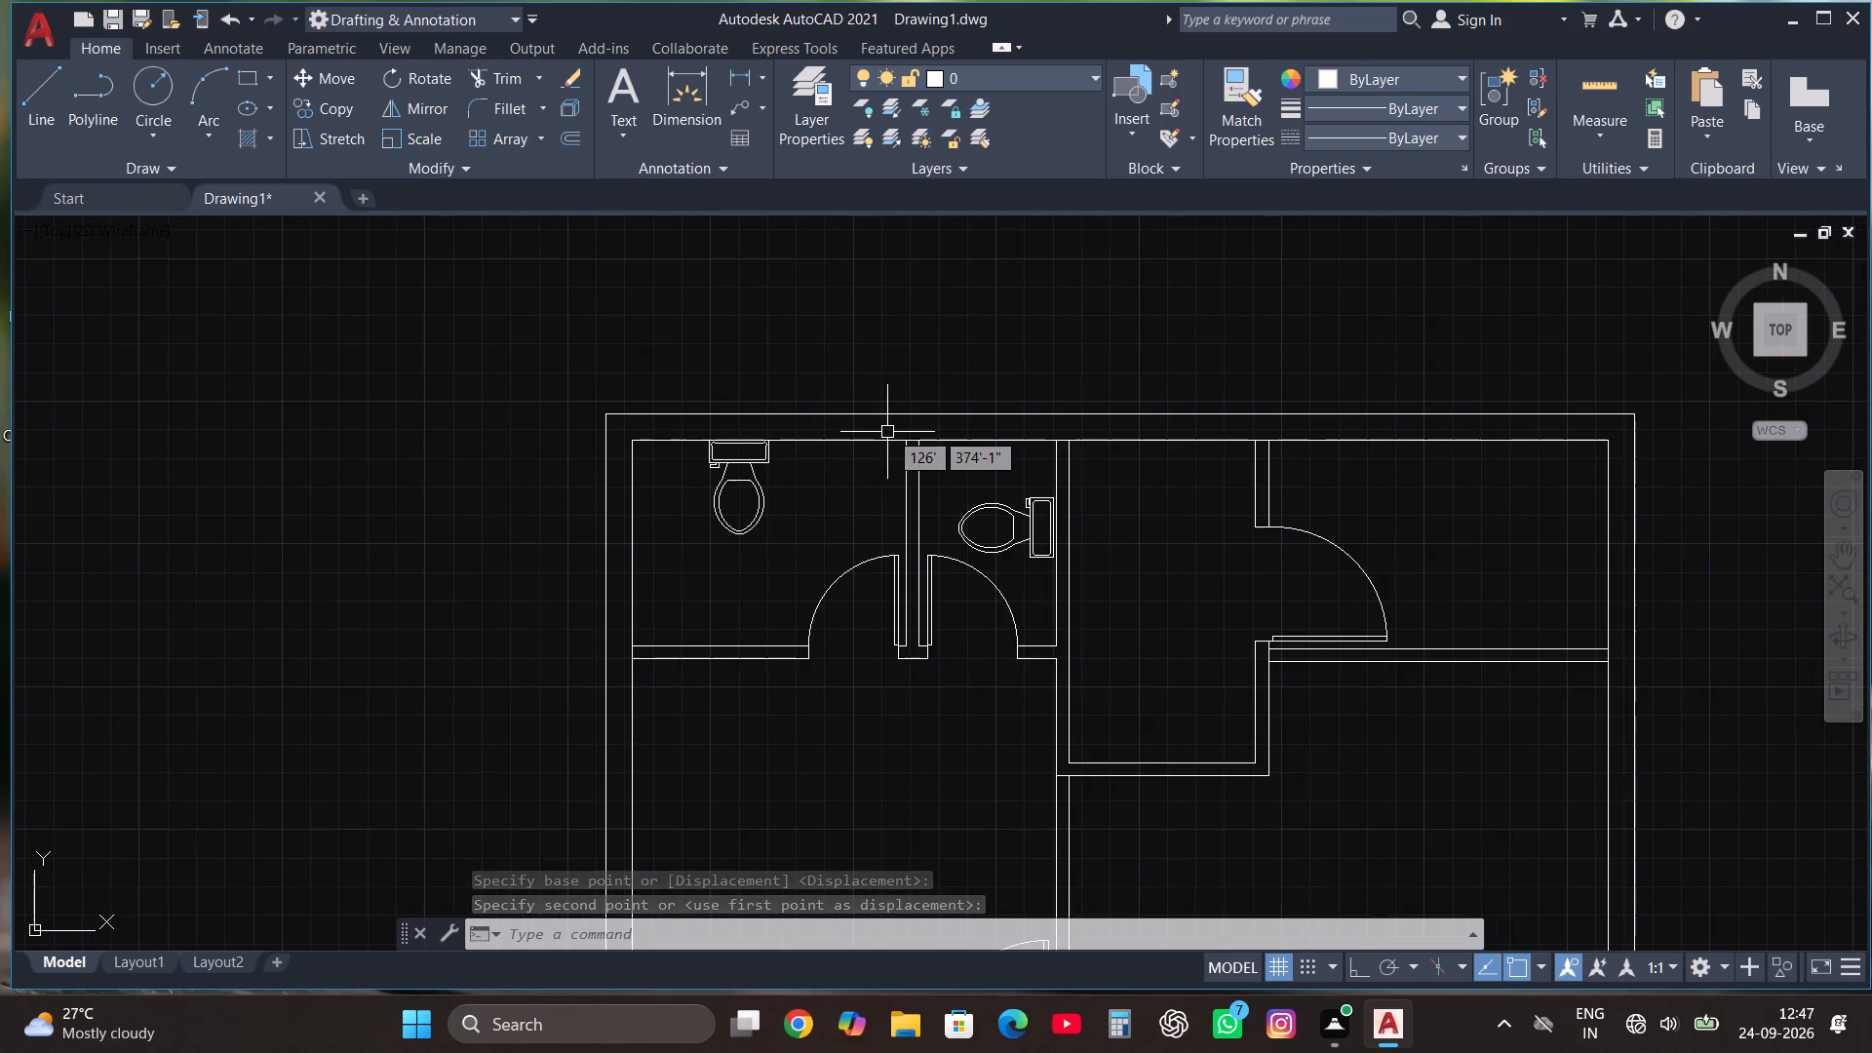
scroll(888, 430, "up", 1)
left_click(247, 73)
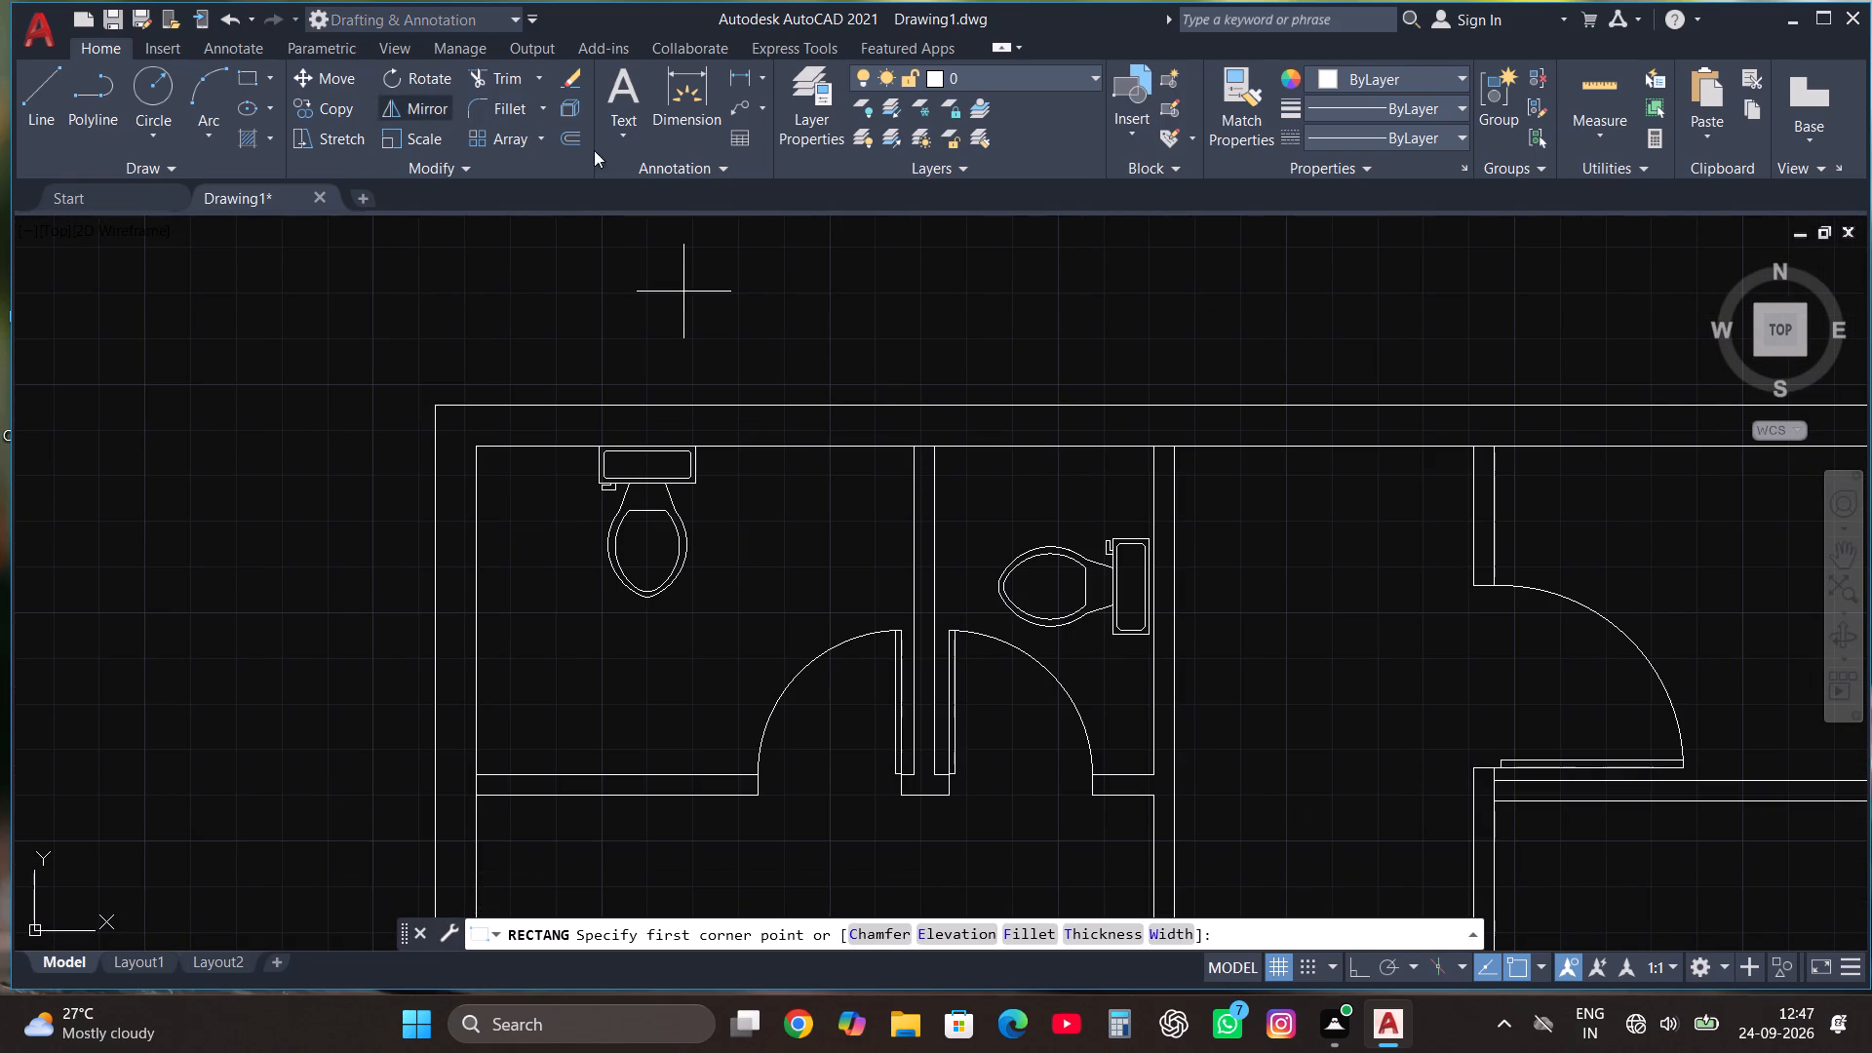
scroll(938, 446, "up", 1)
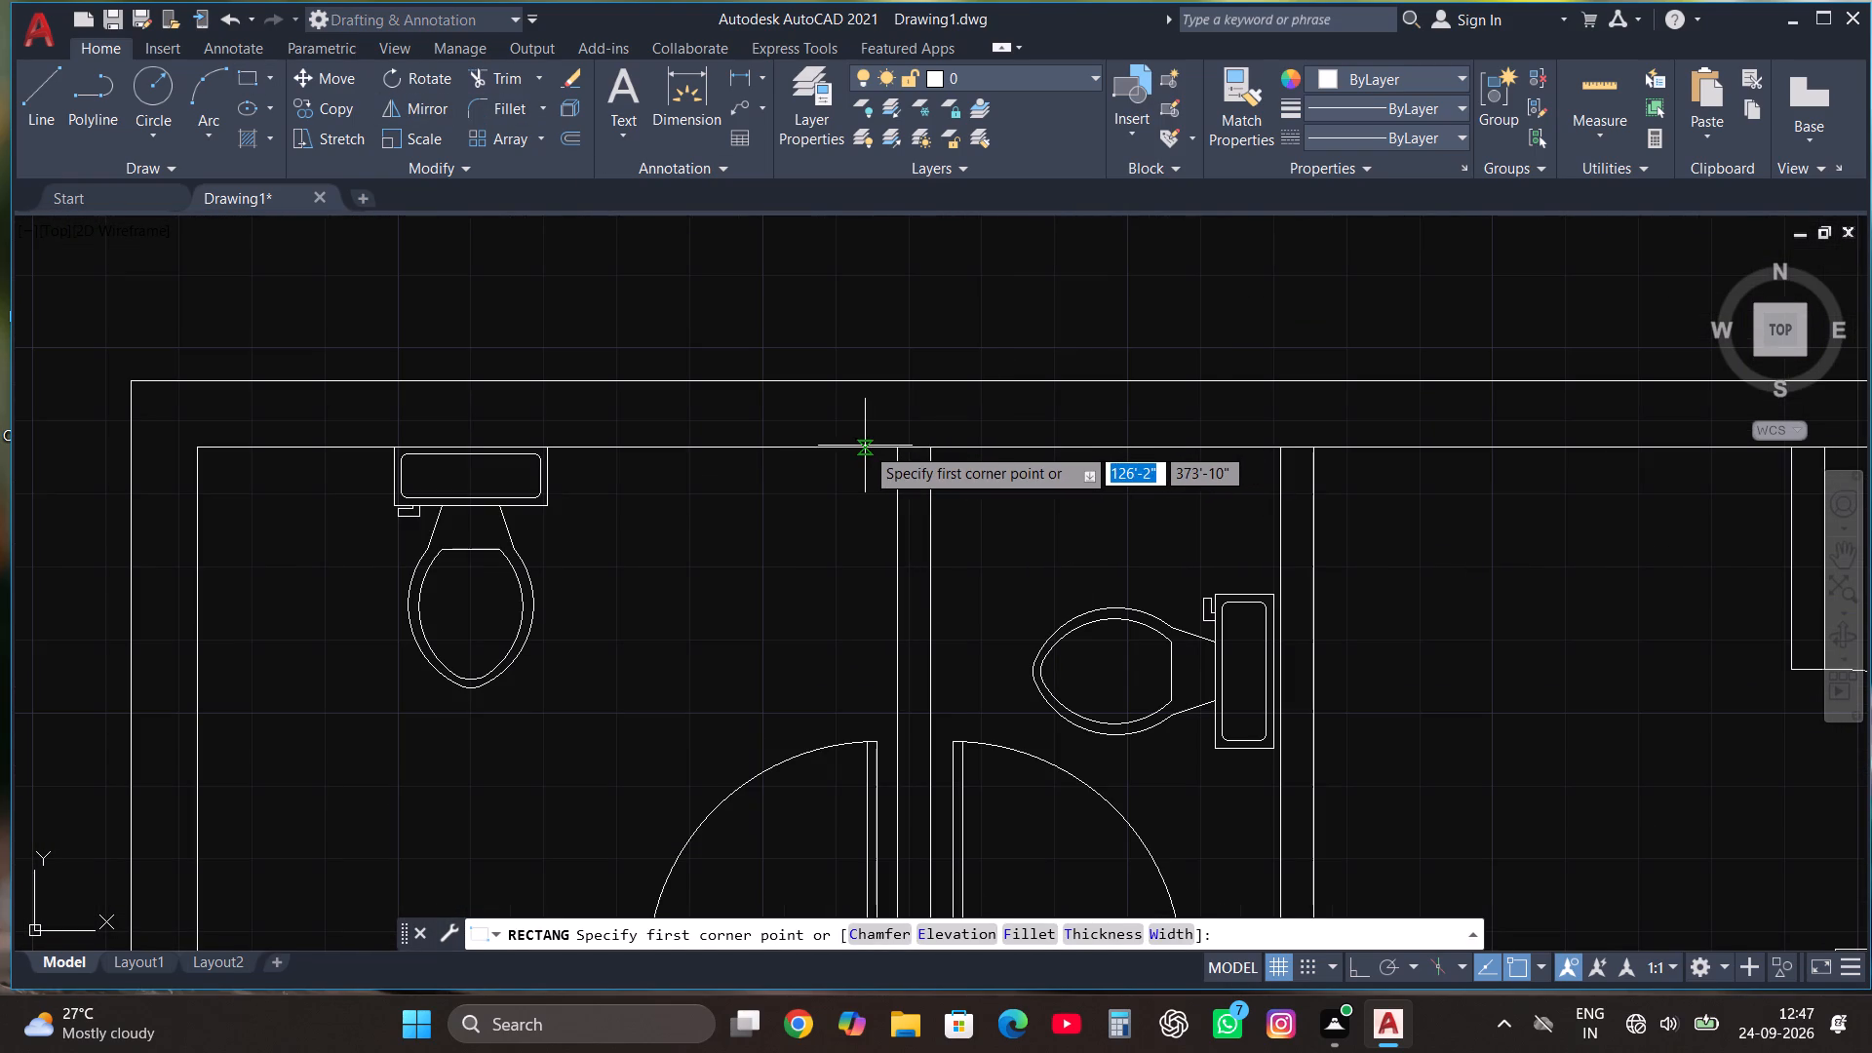
left_click(863, 449)
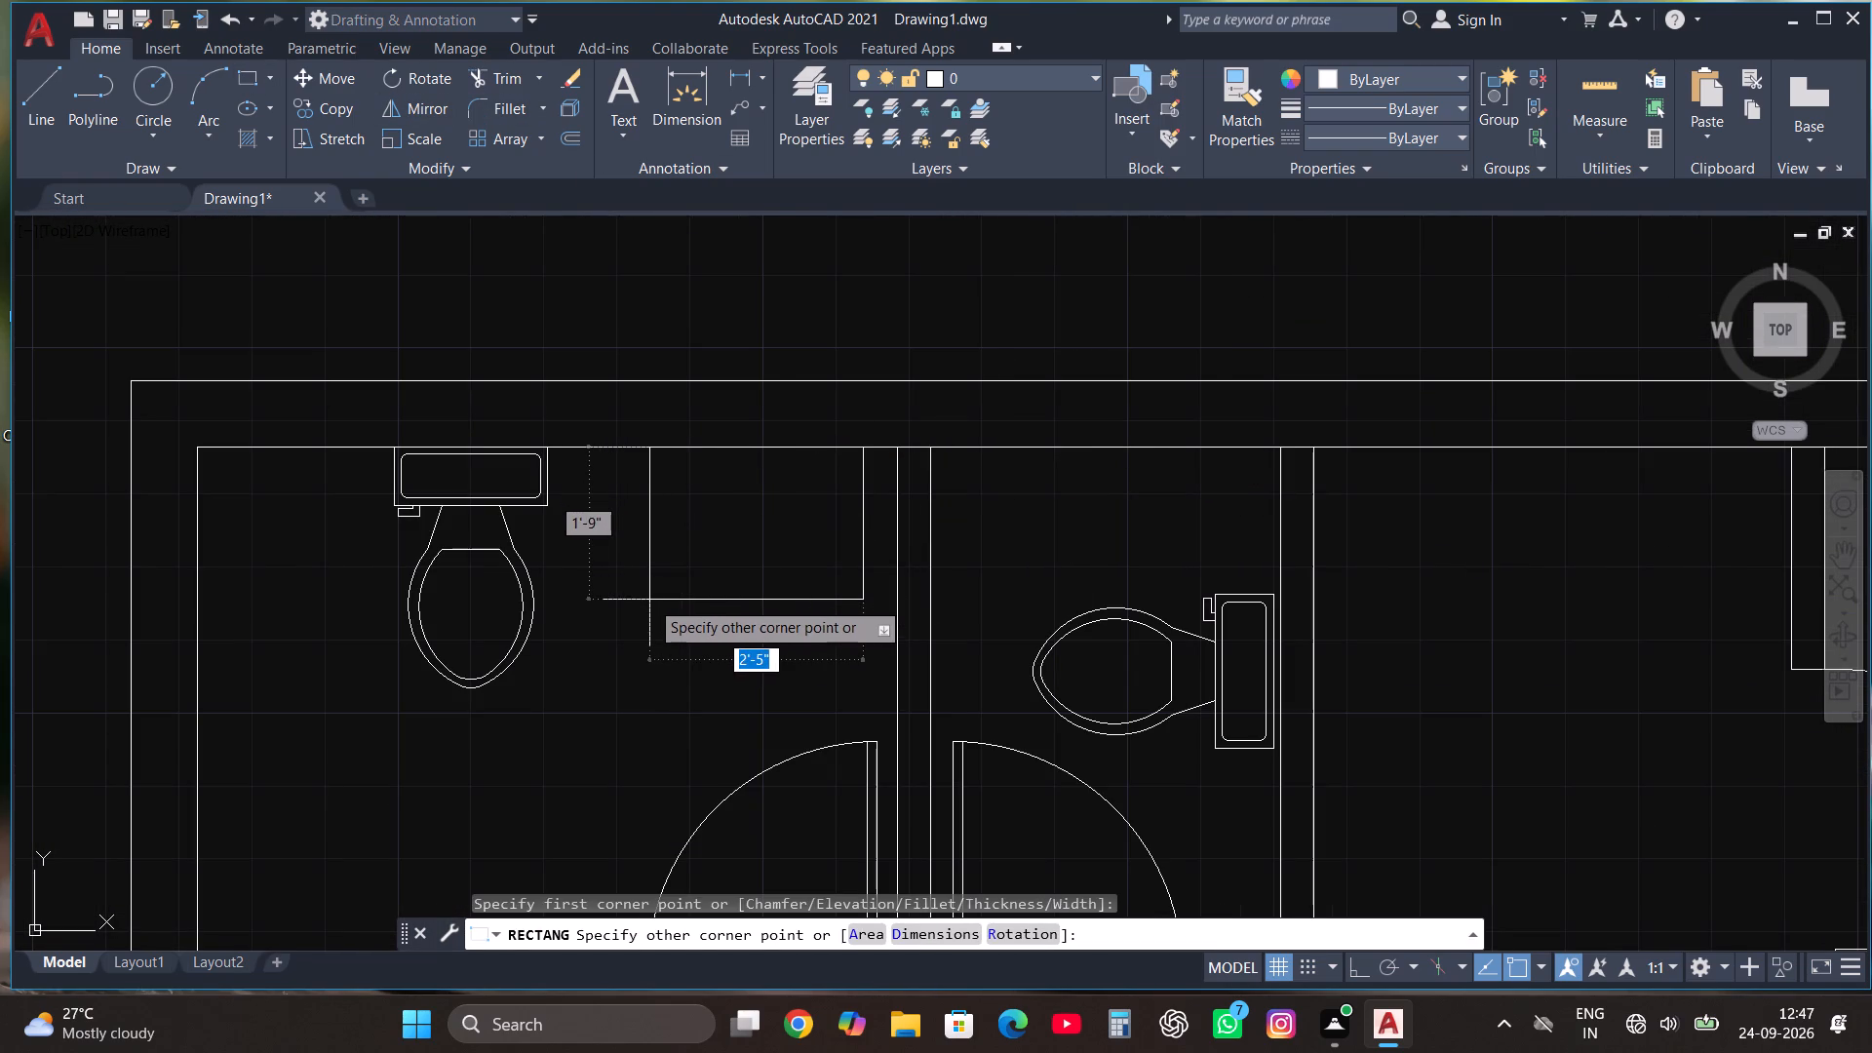
left_click(647, 599)
Offset the washbasin rectangle inward by a small picked distance to form its inner rim.
scroll(695, 563, "up", 1)
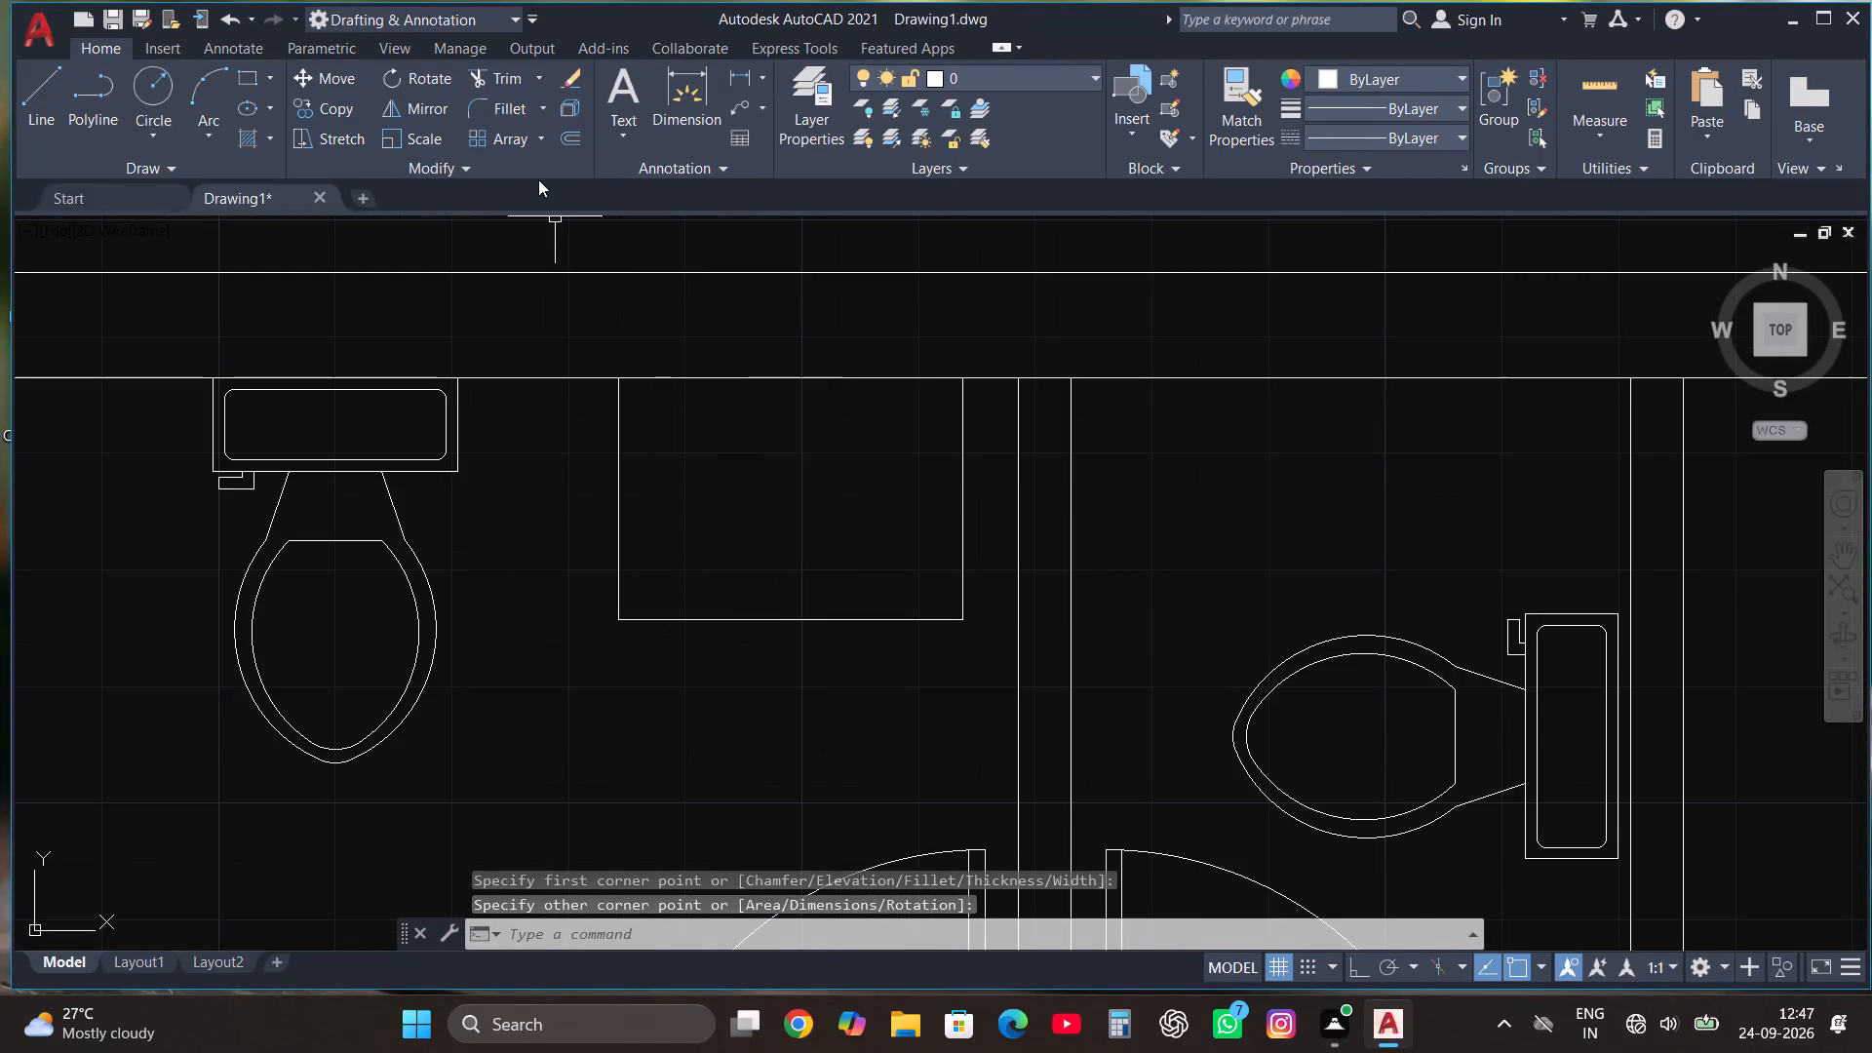
left_click(573, 136)
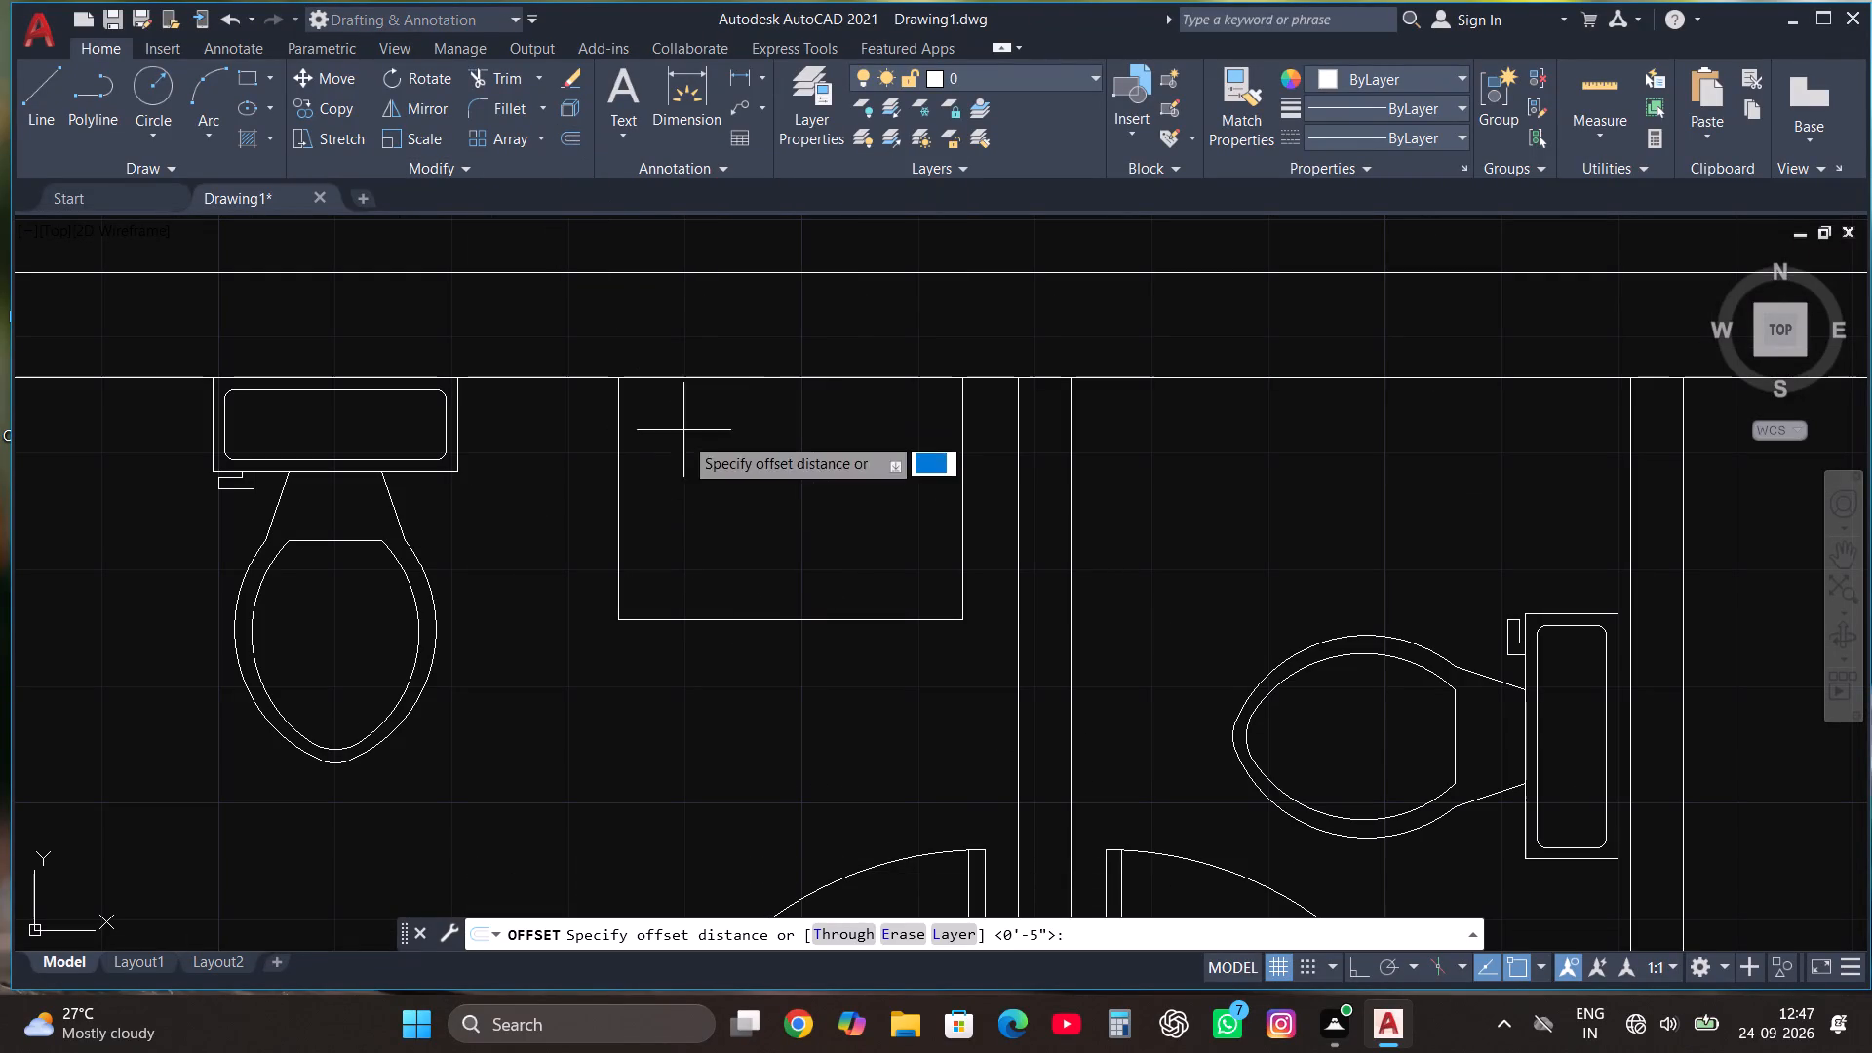
left_click(618, 527)
left_click(634, 534)
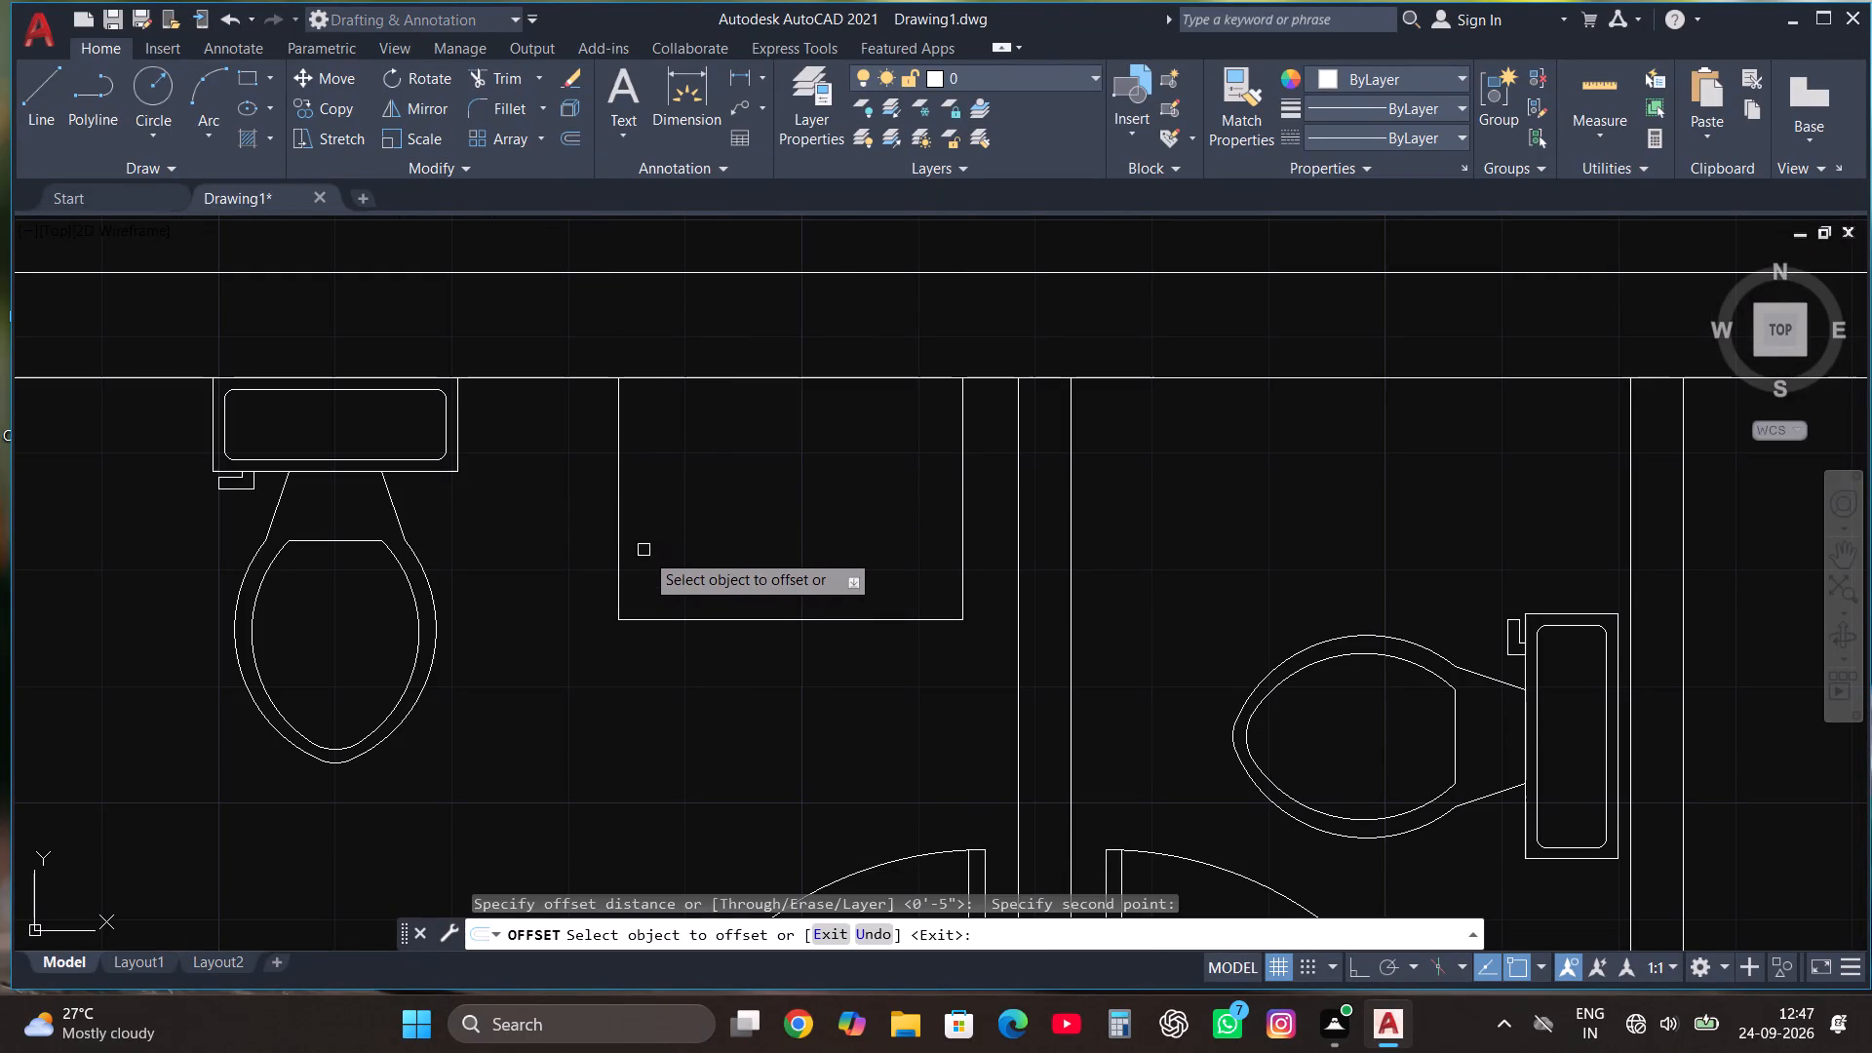
left_click(621, 527)
left_click(770, 524)
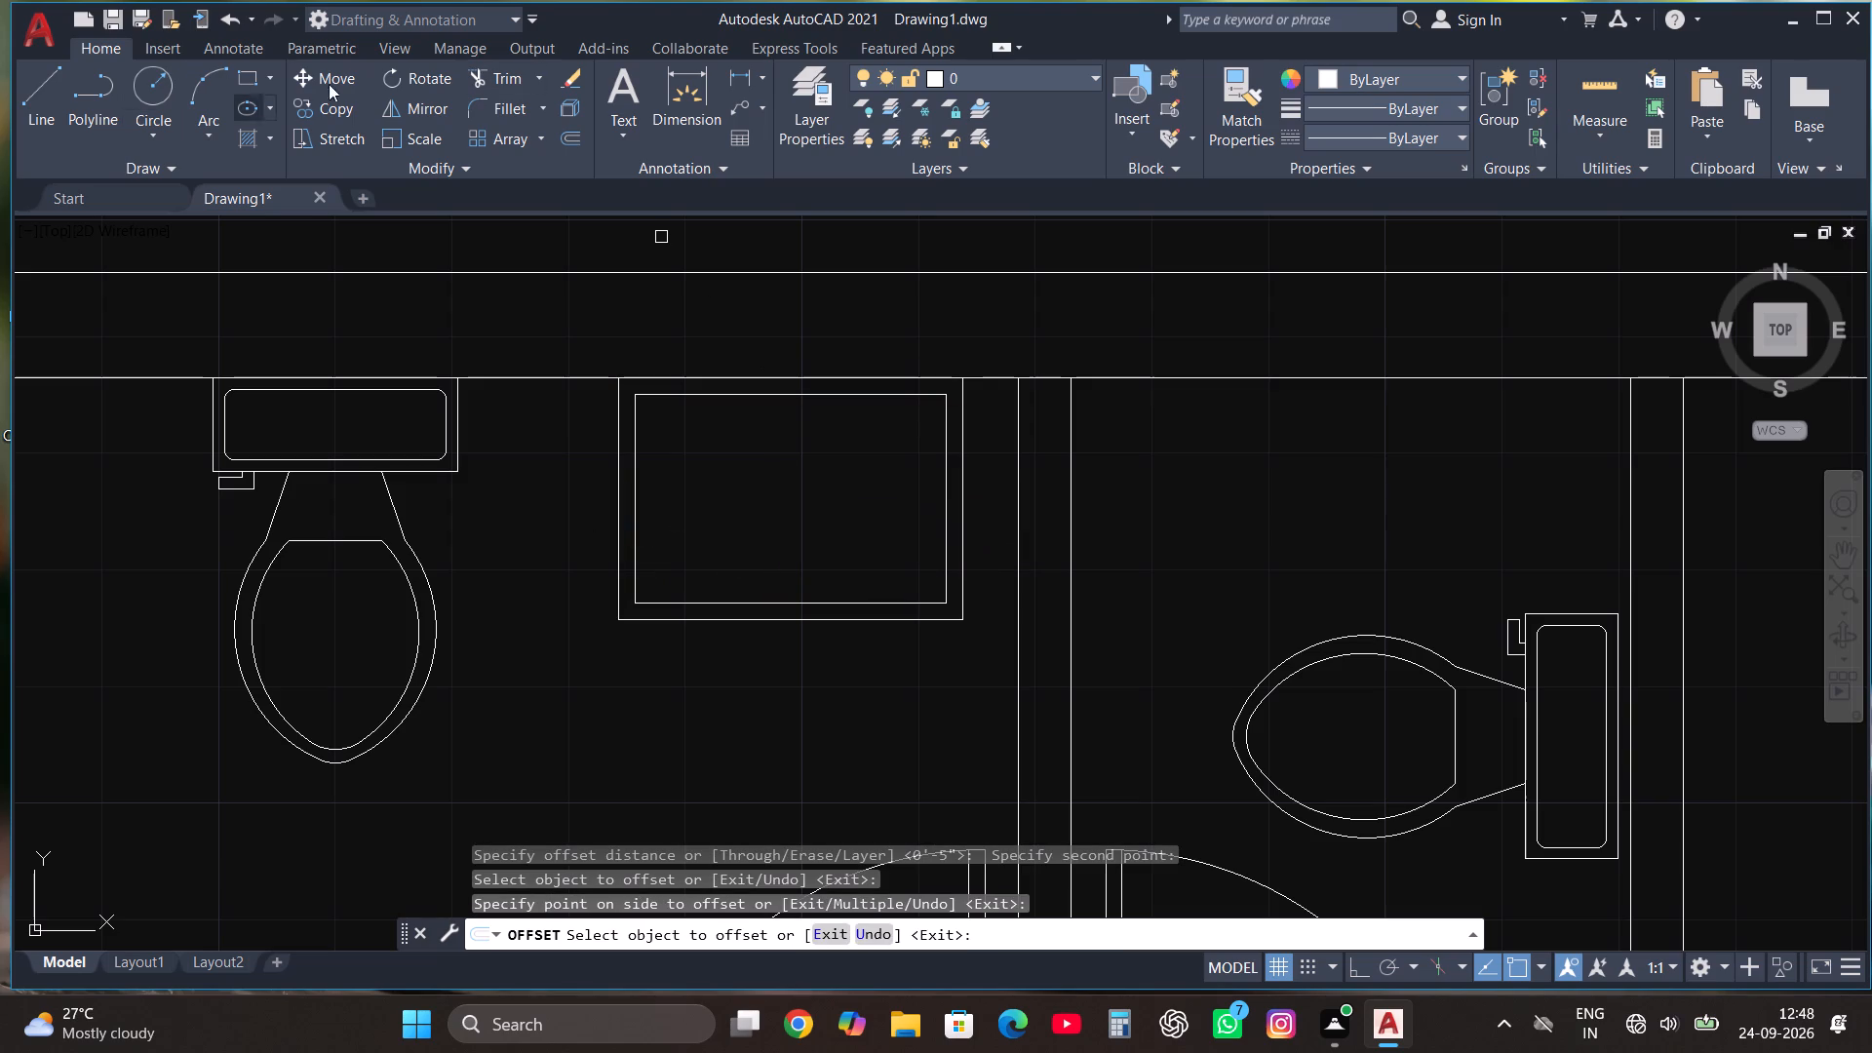
Draw a small circle inside the washbasin, near the middle of its top edge.
left_click(159, 75)
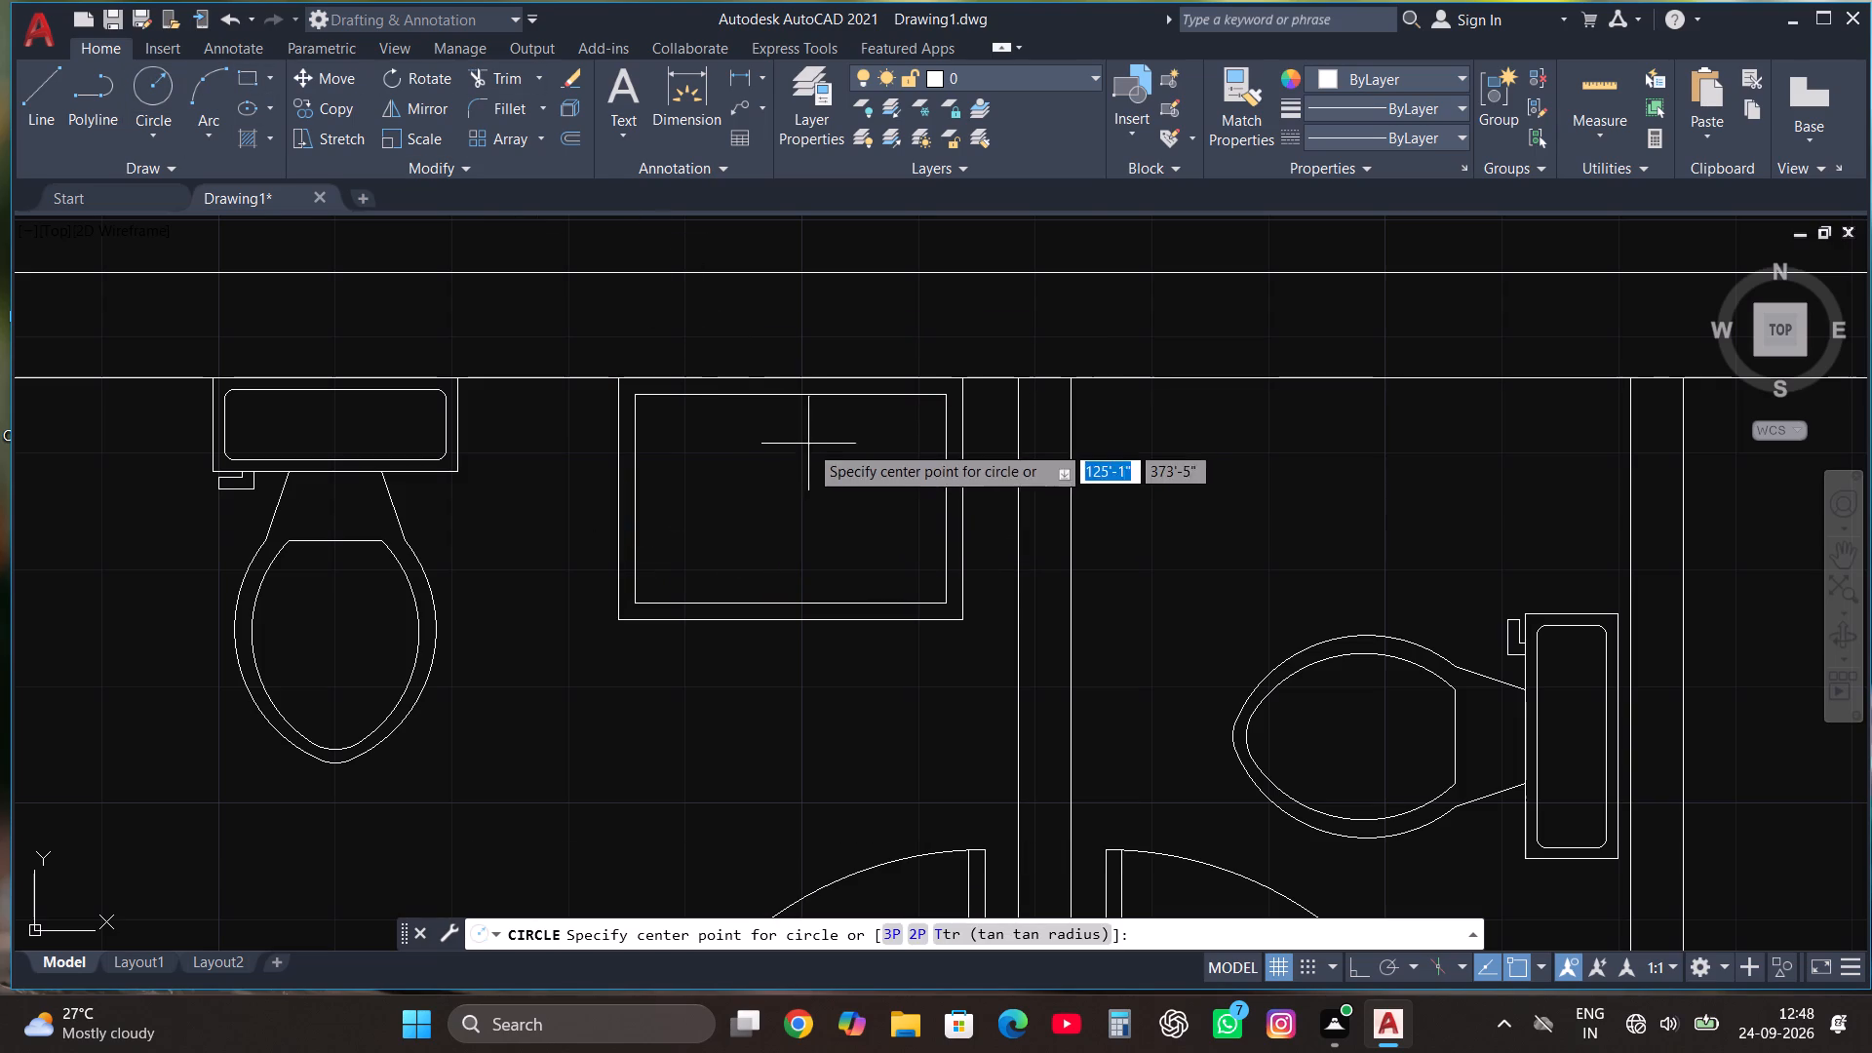
left_click(779, 411)
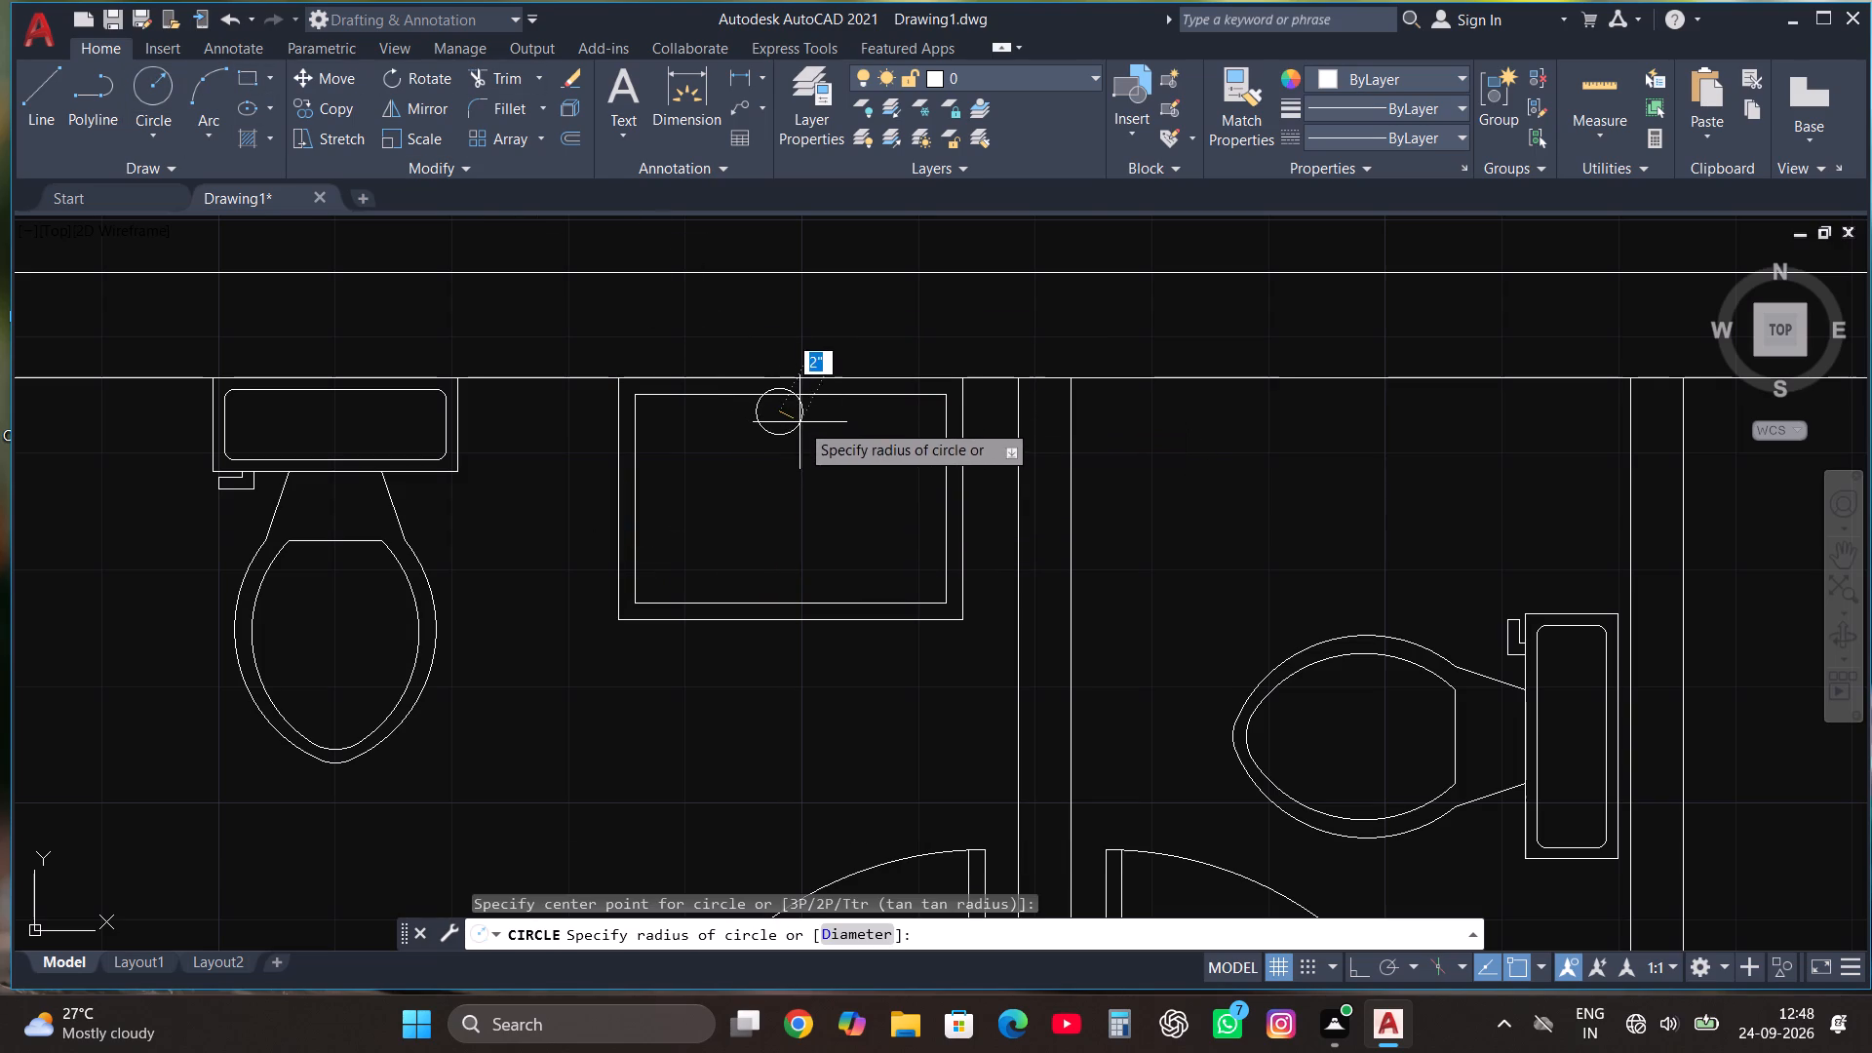
left_click(795, 415)
scroll(823, 453, "down", 2)
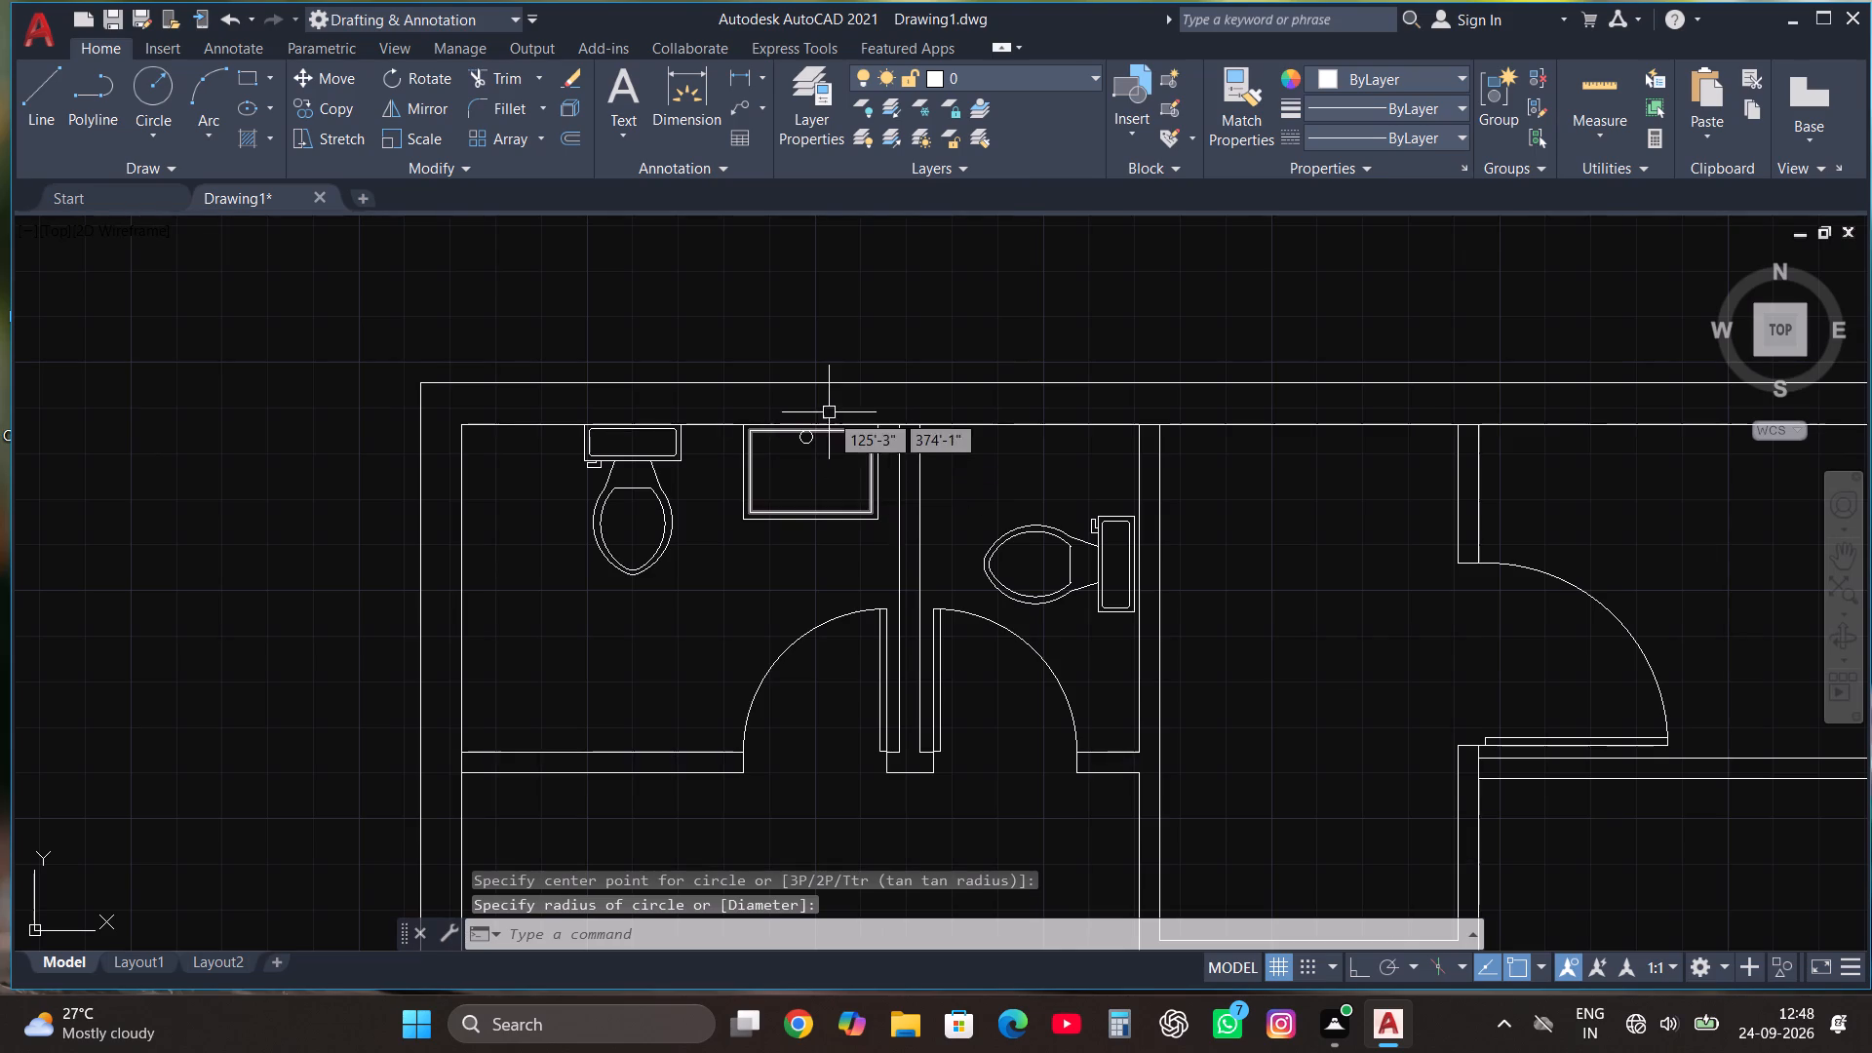
Move the small tap circle slightly over to centre it below the washbasin's top inner edge.
scroll(828, 410, "up", 3)
left_click(767, 515)
left_click(740, 515)
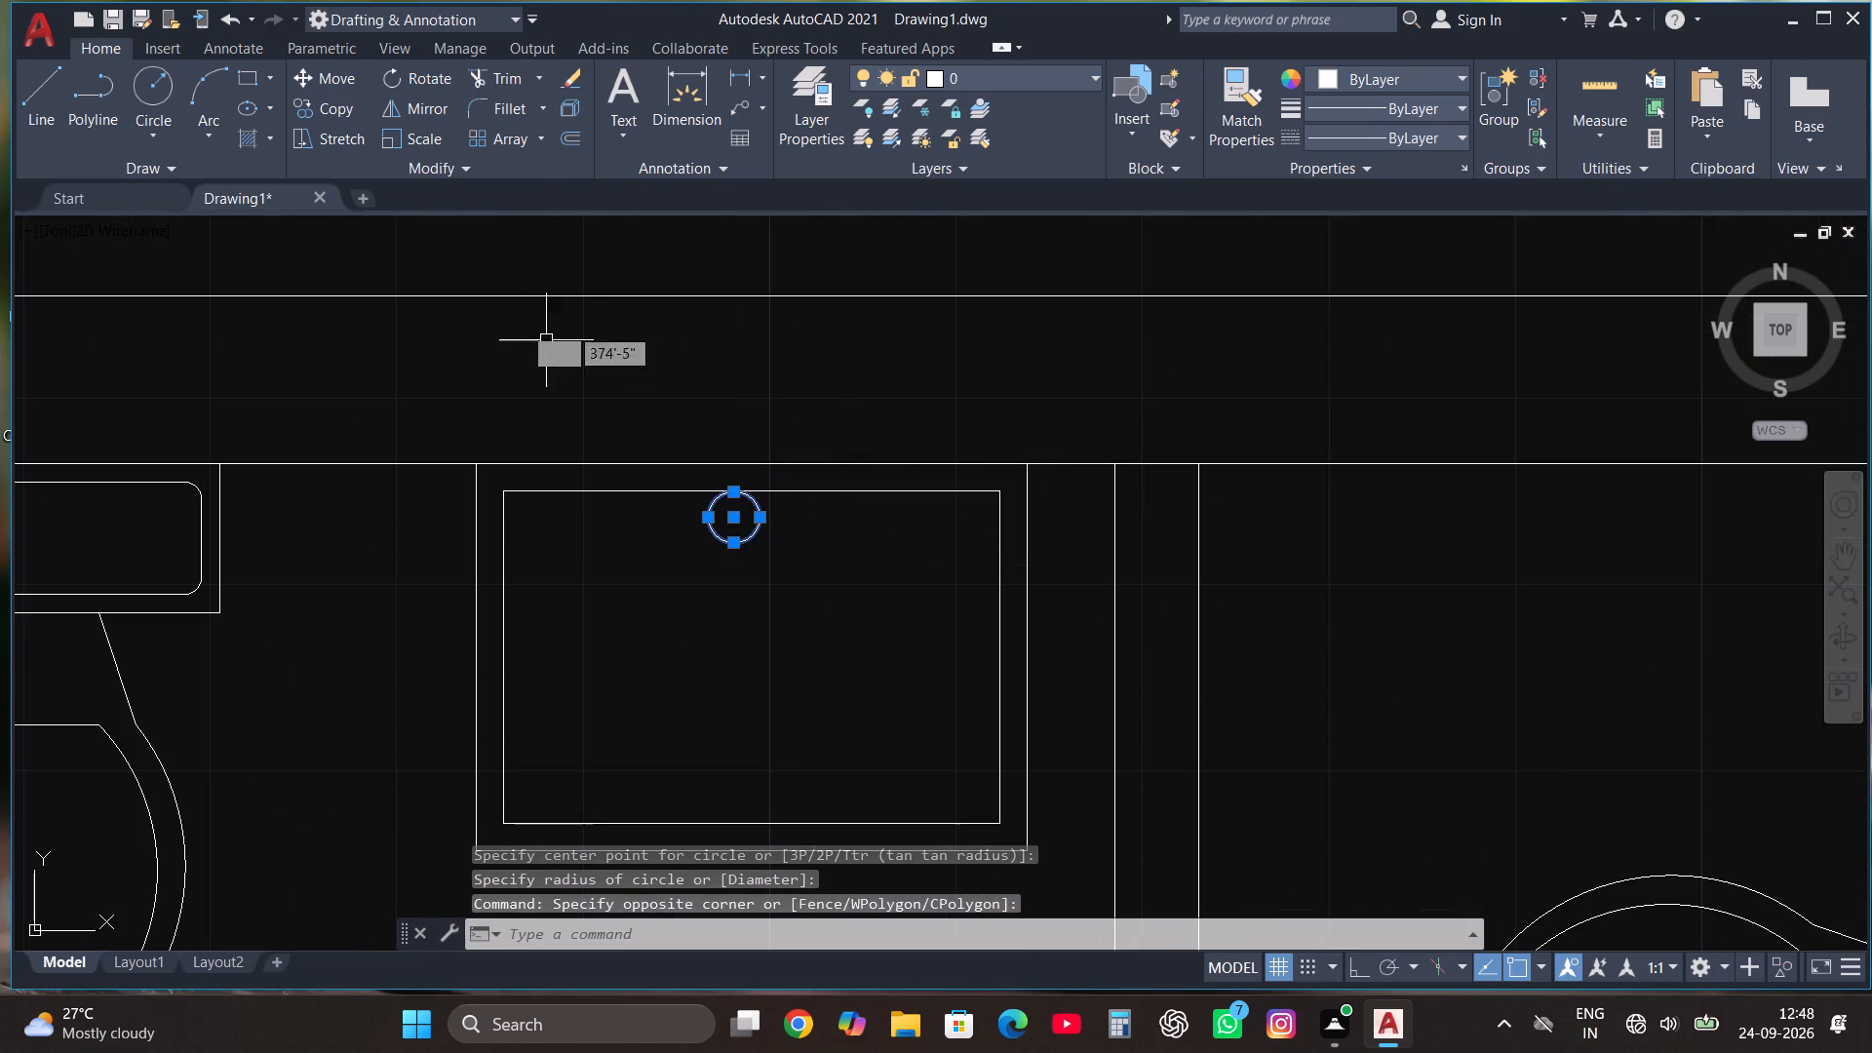
left_click(333, 79)
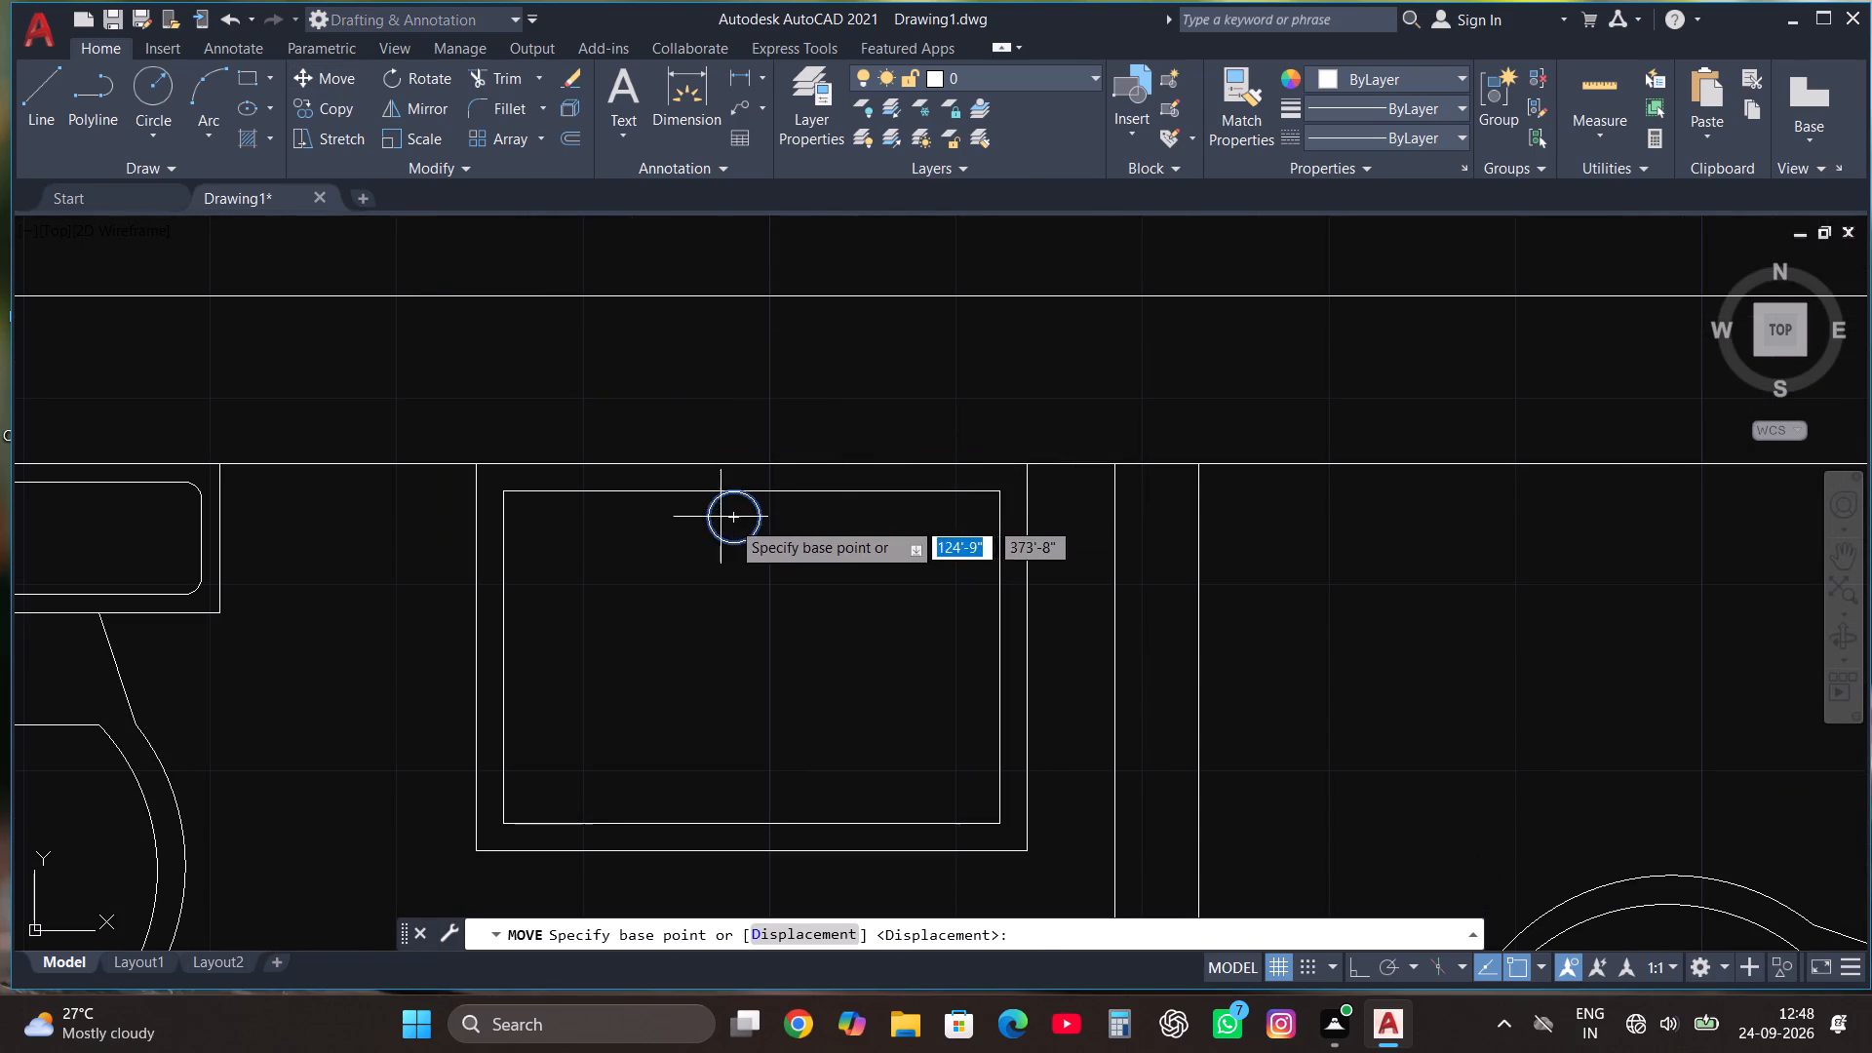
left_click(733, 522)
left_click(743, 522)
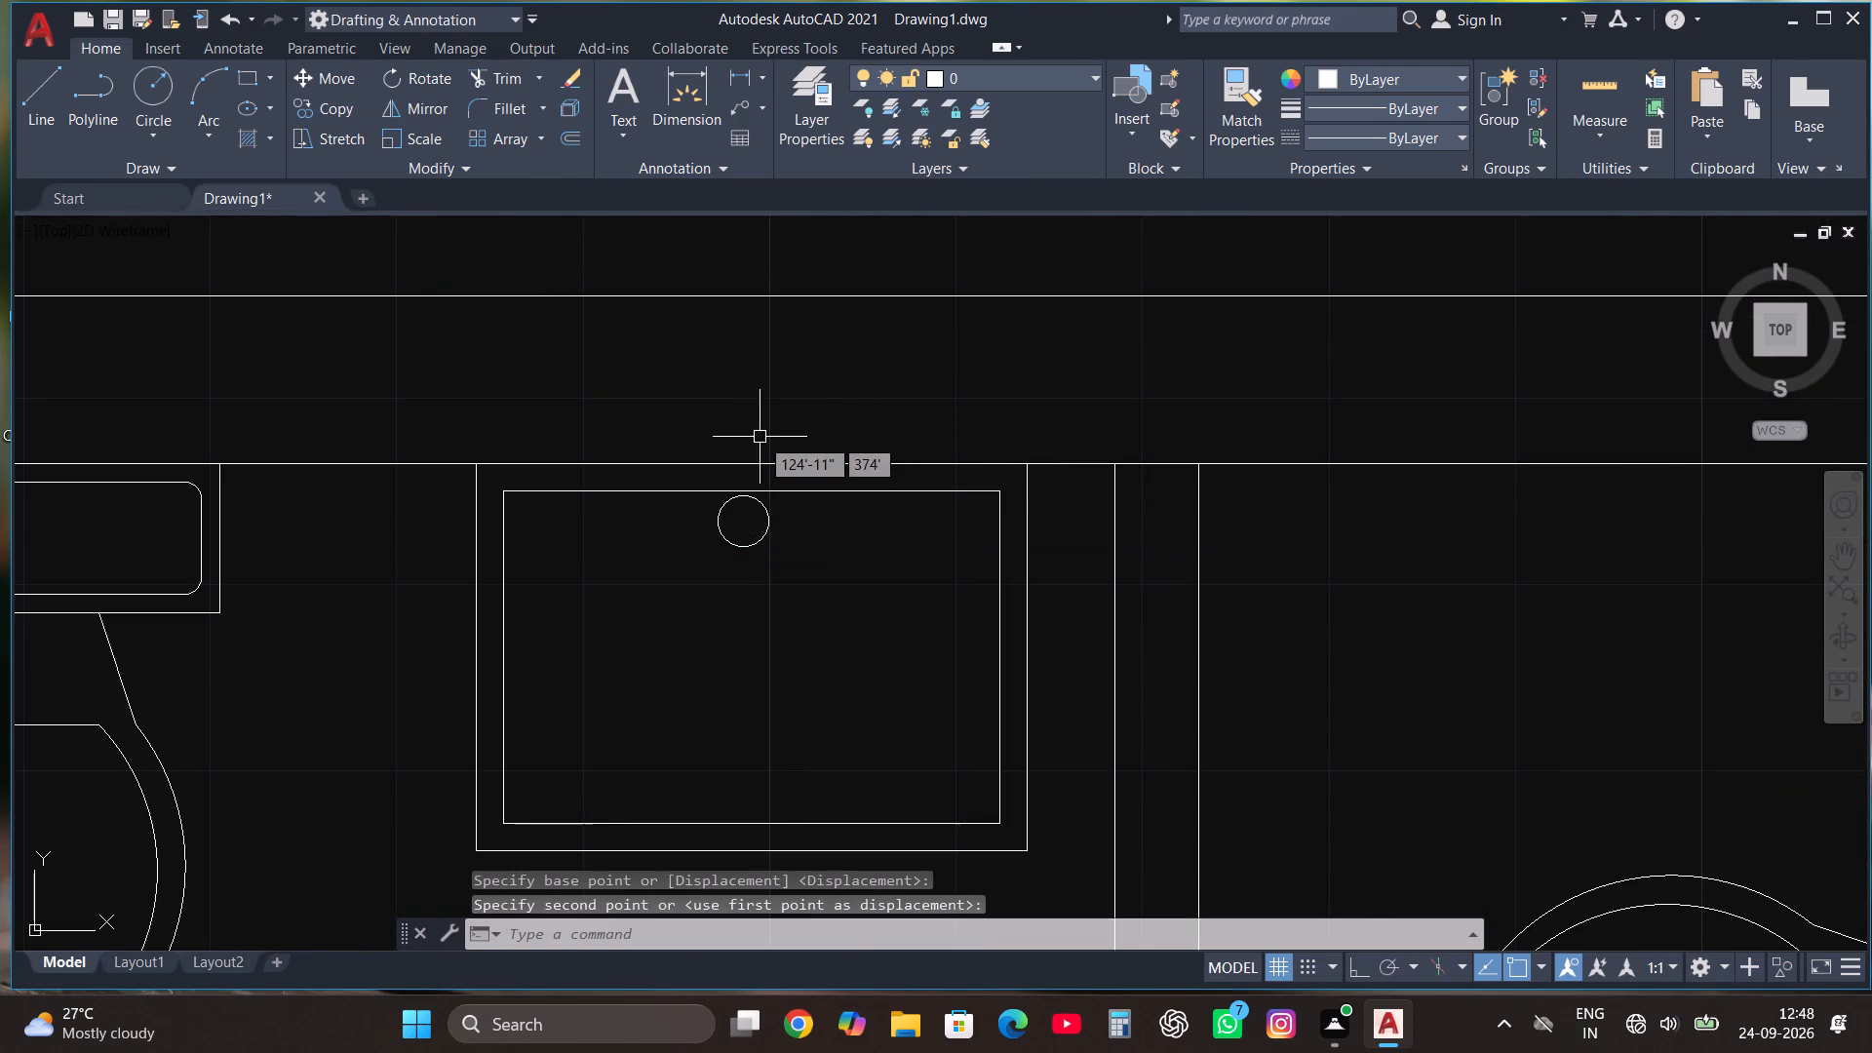
Copy the complete washbasin, with its inner rim and circle, to the open space above the plan.
scroll(760, 435, "down", 3)
scroll(886, 497, "up", 1)
left_click(516, 588)
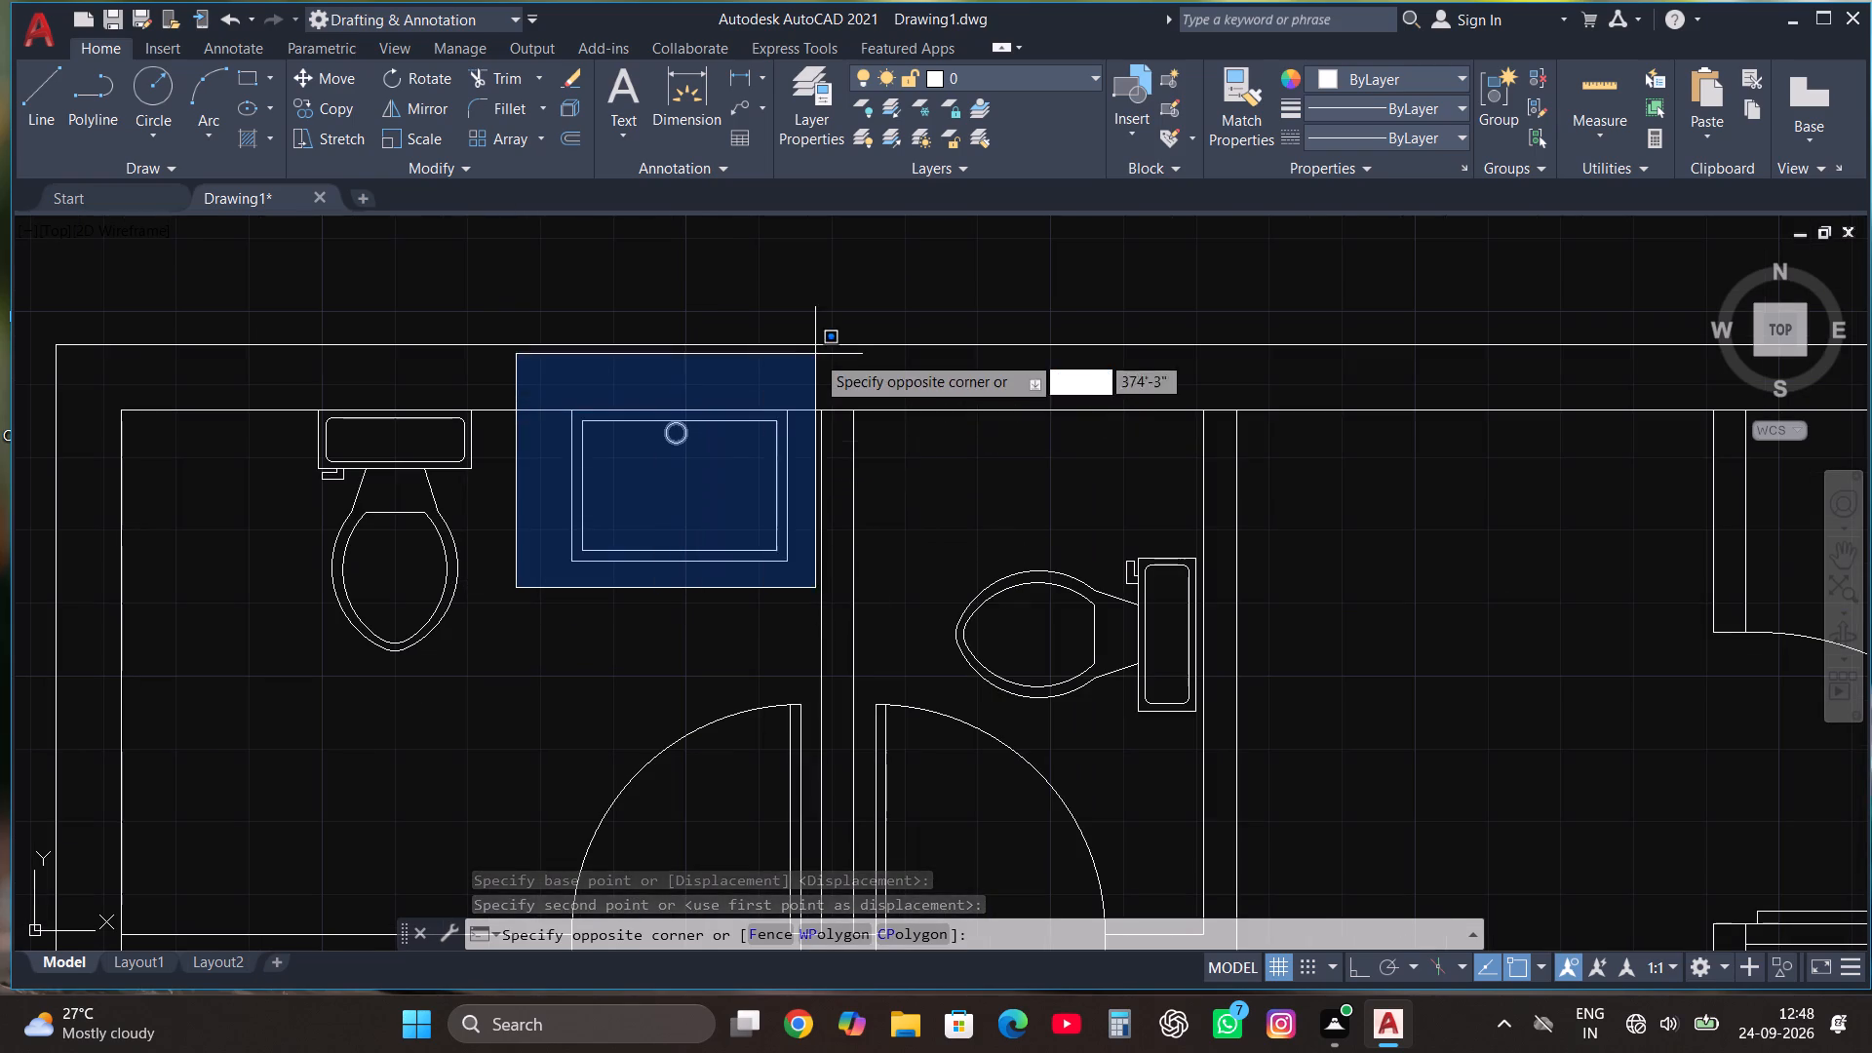
left_click(804, 379)
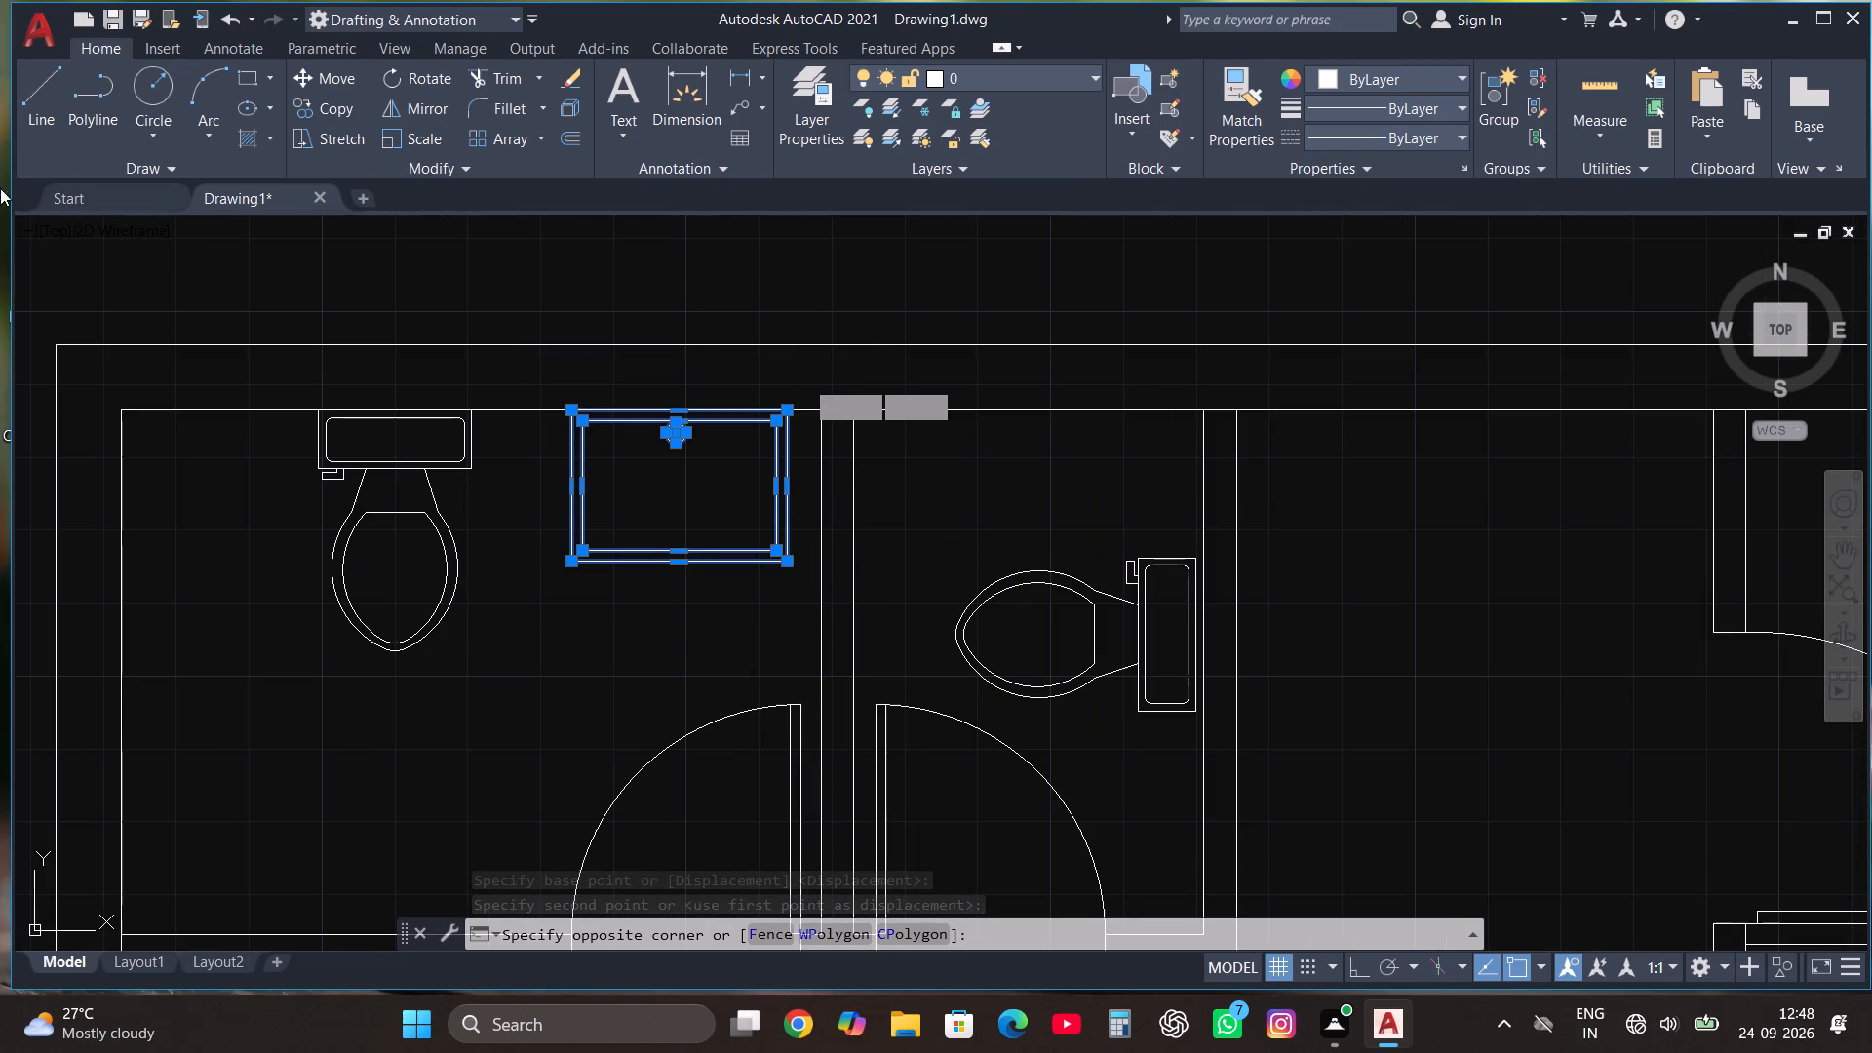
left_click(334, 109)
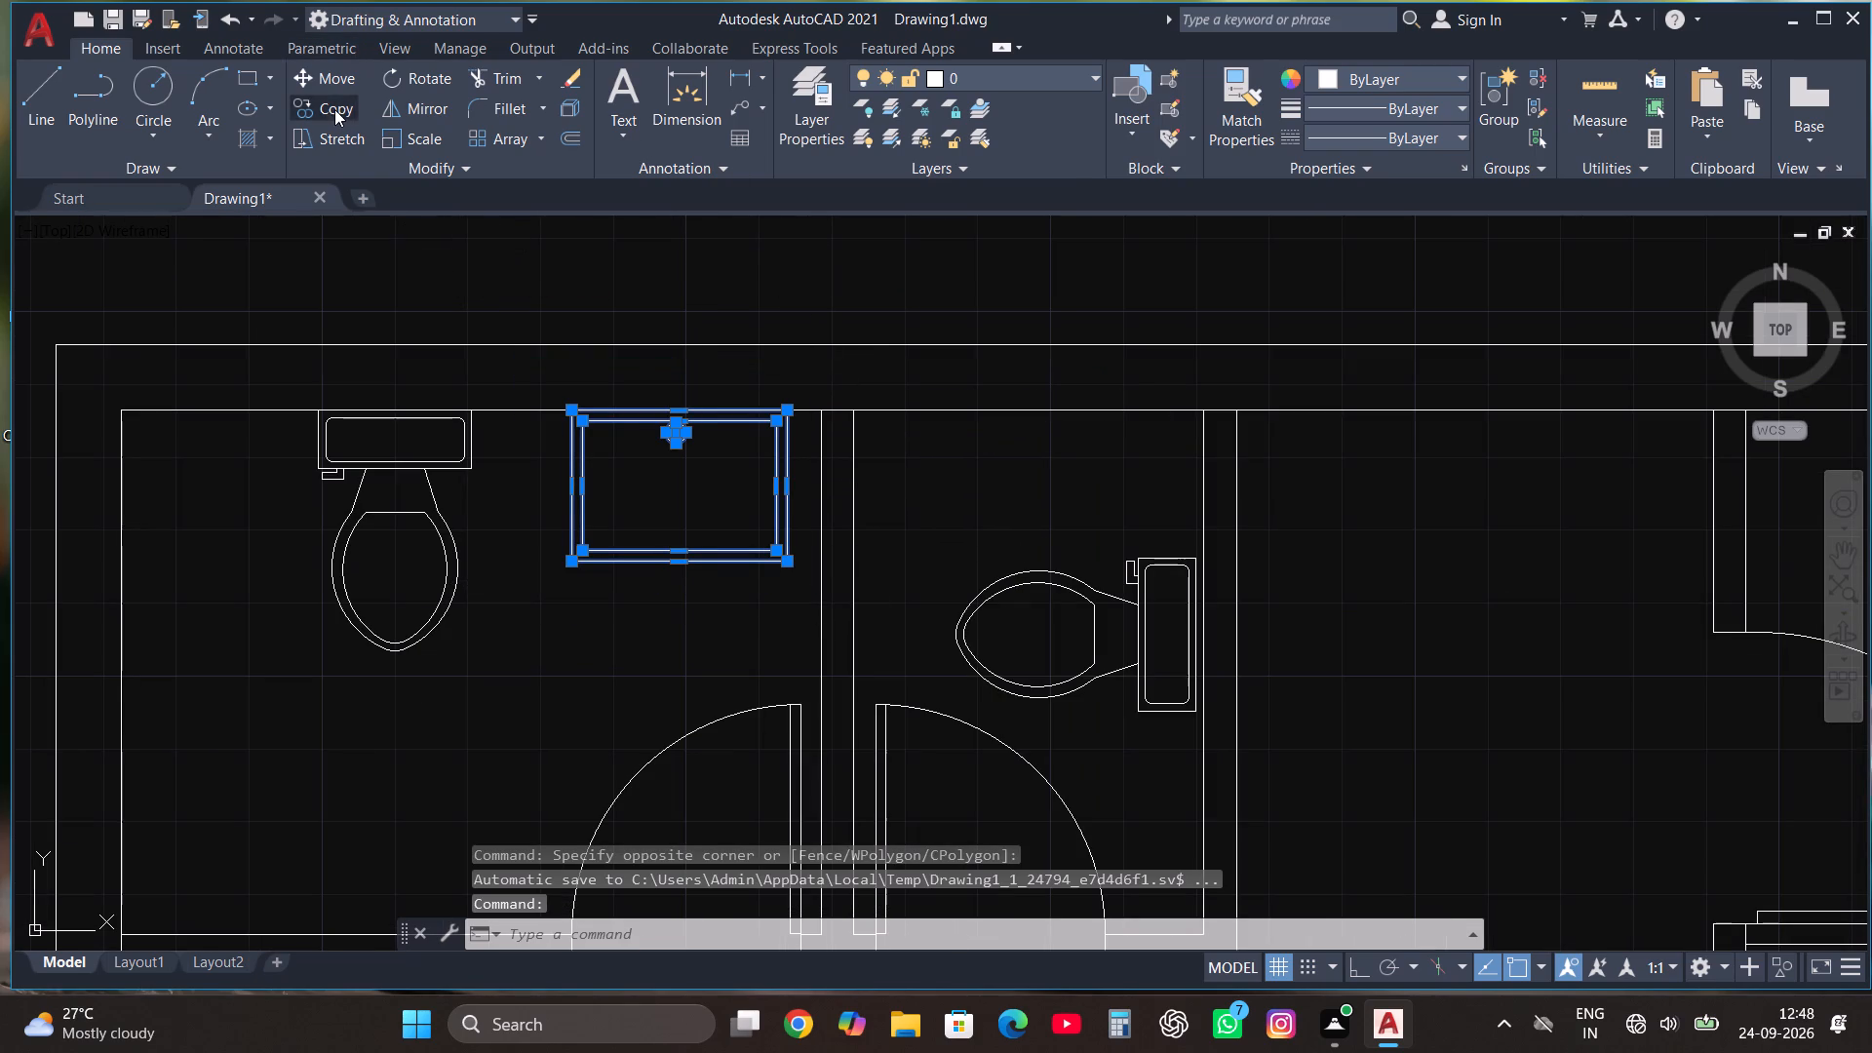
left_click(649, 441)
scroll(650, 543, "down", 3)
scroll(668, 432, "up", 1)
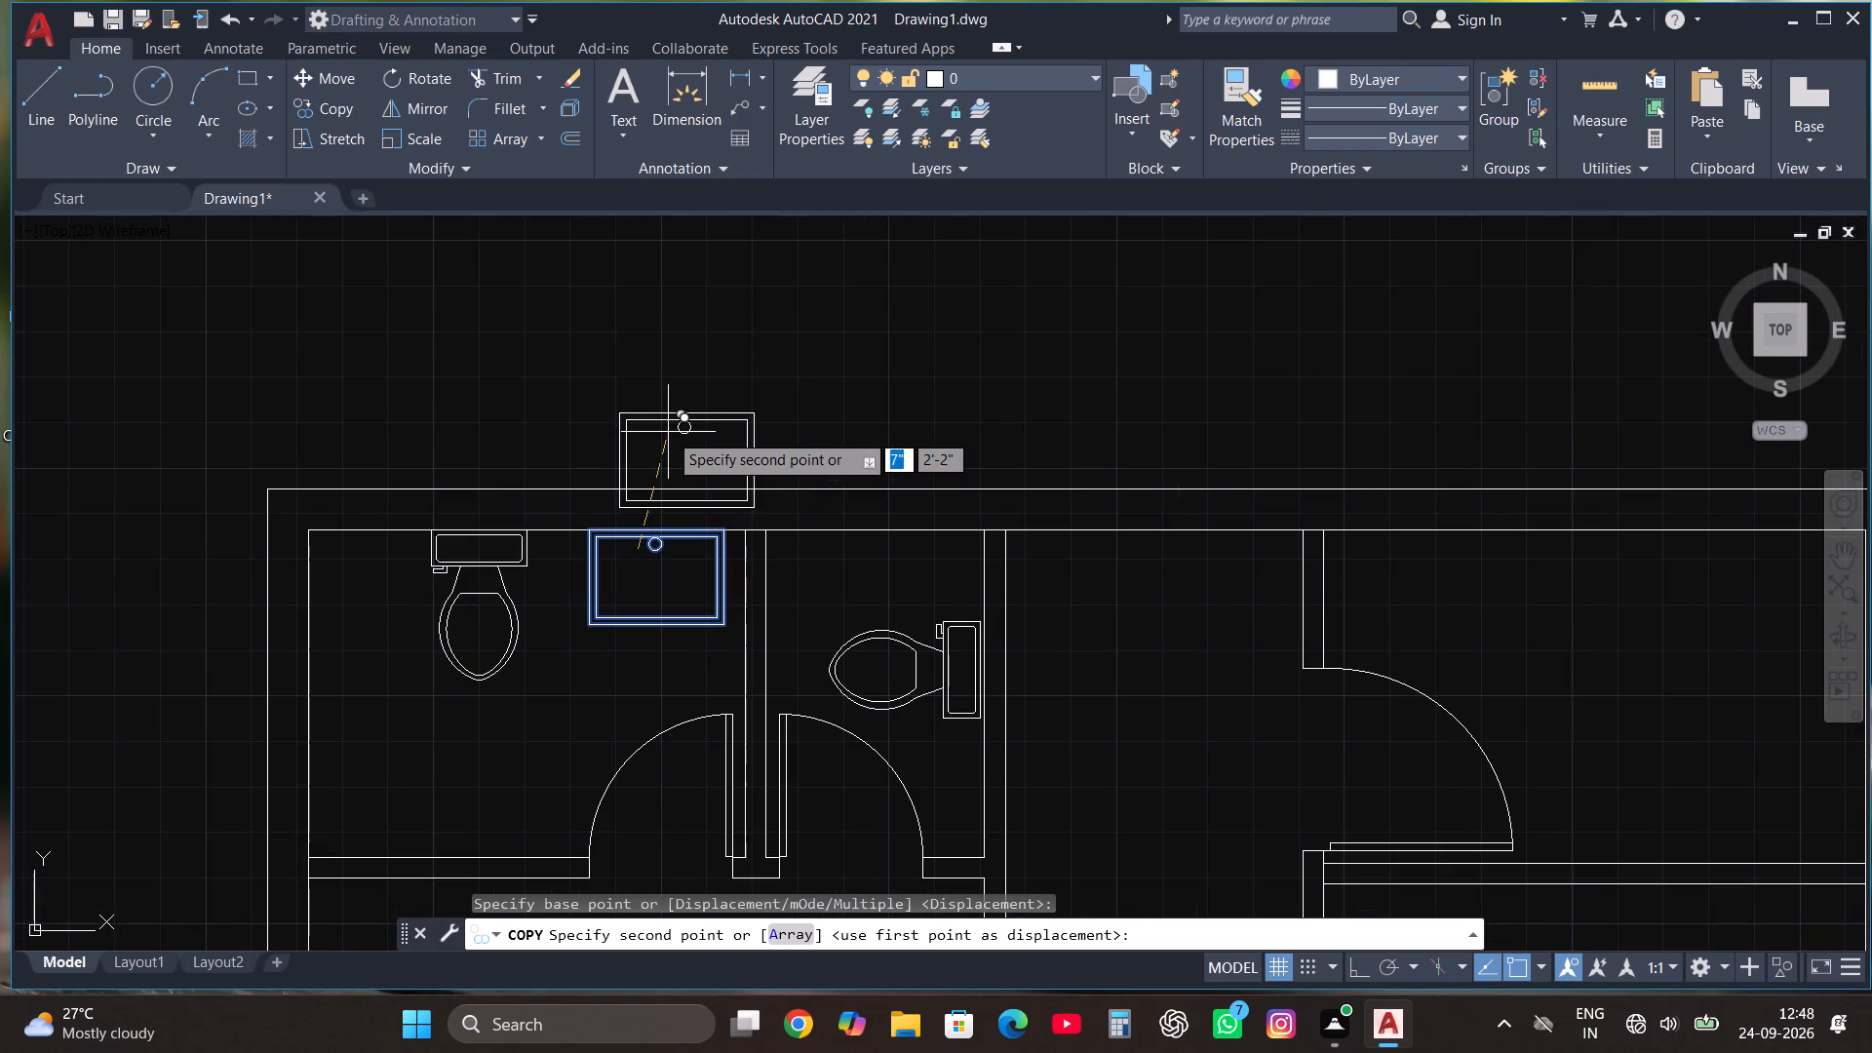
left_click(656, 321)
Rotate the washbasin copy above the plan by 270° with Ortho on.
left_click(570, 429)
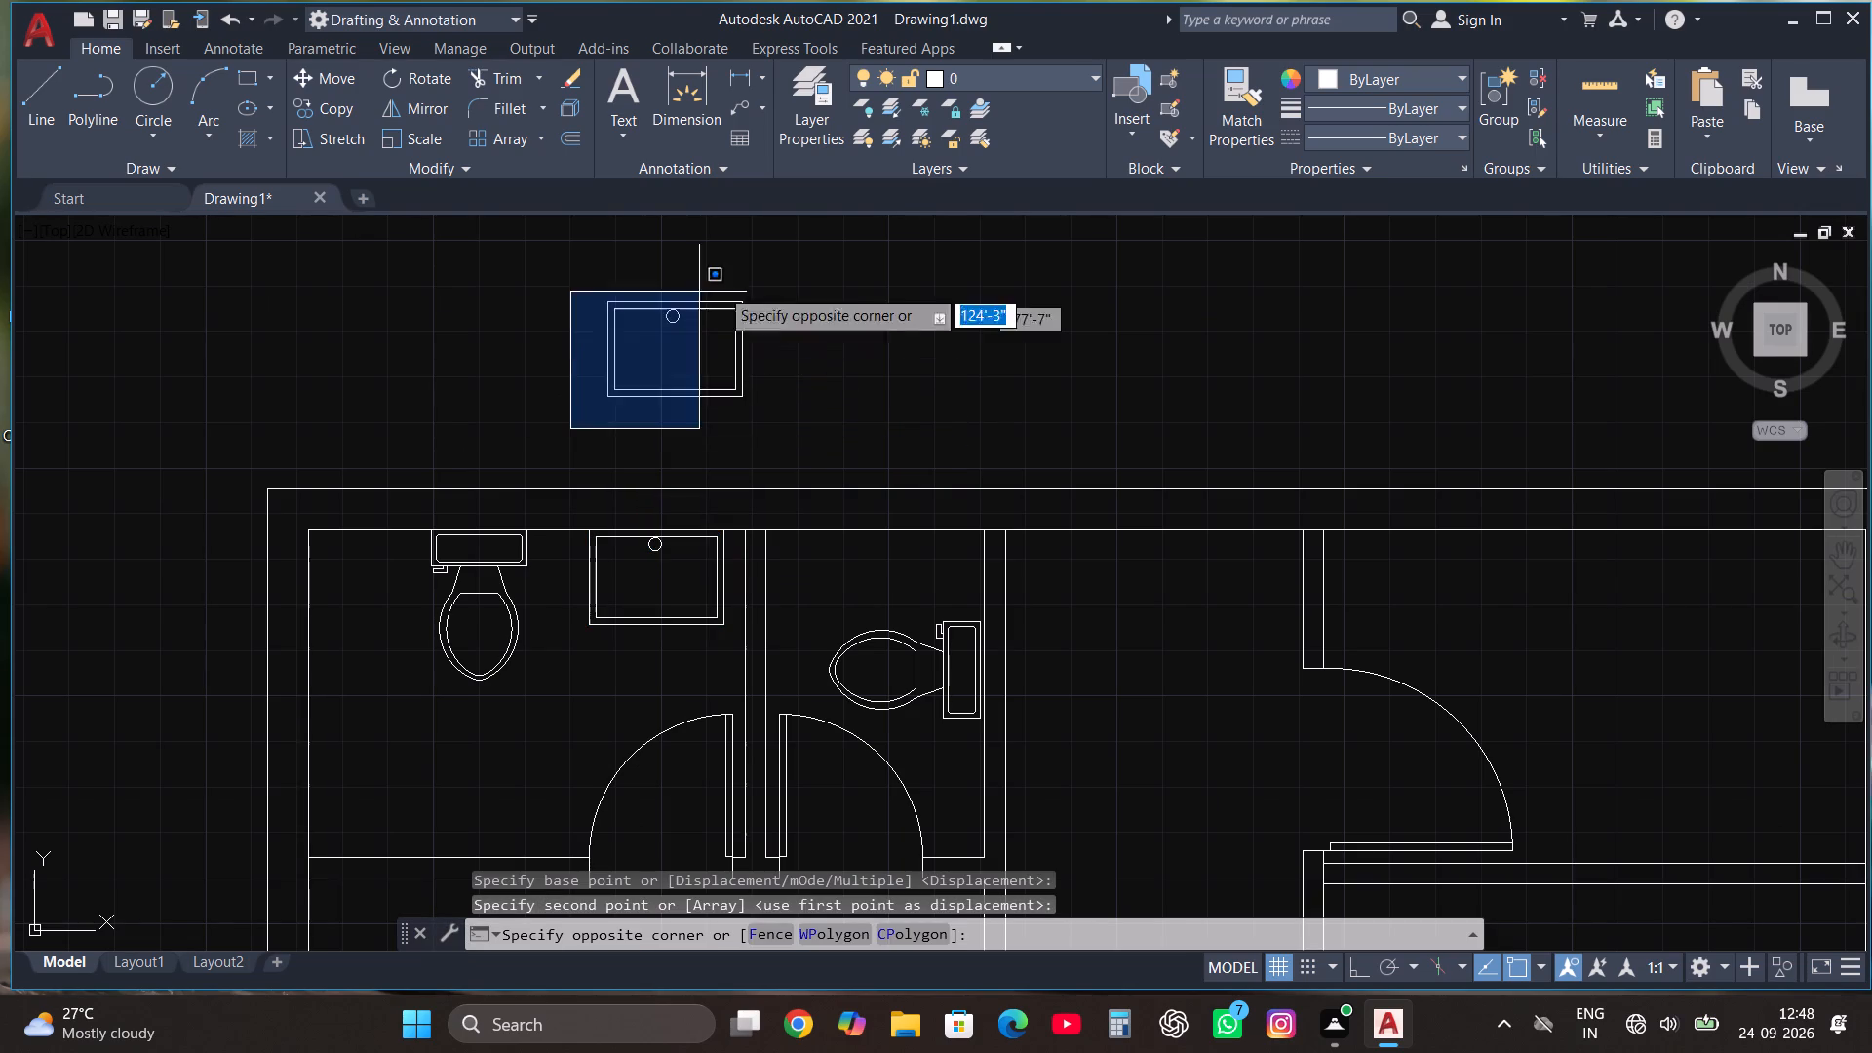
left_click(824, 249)
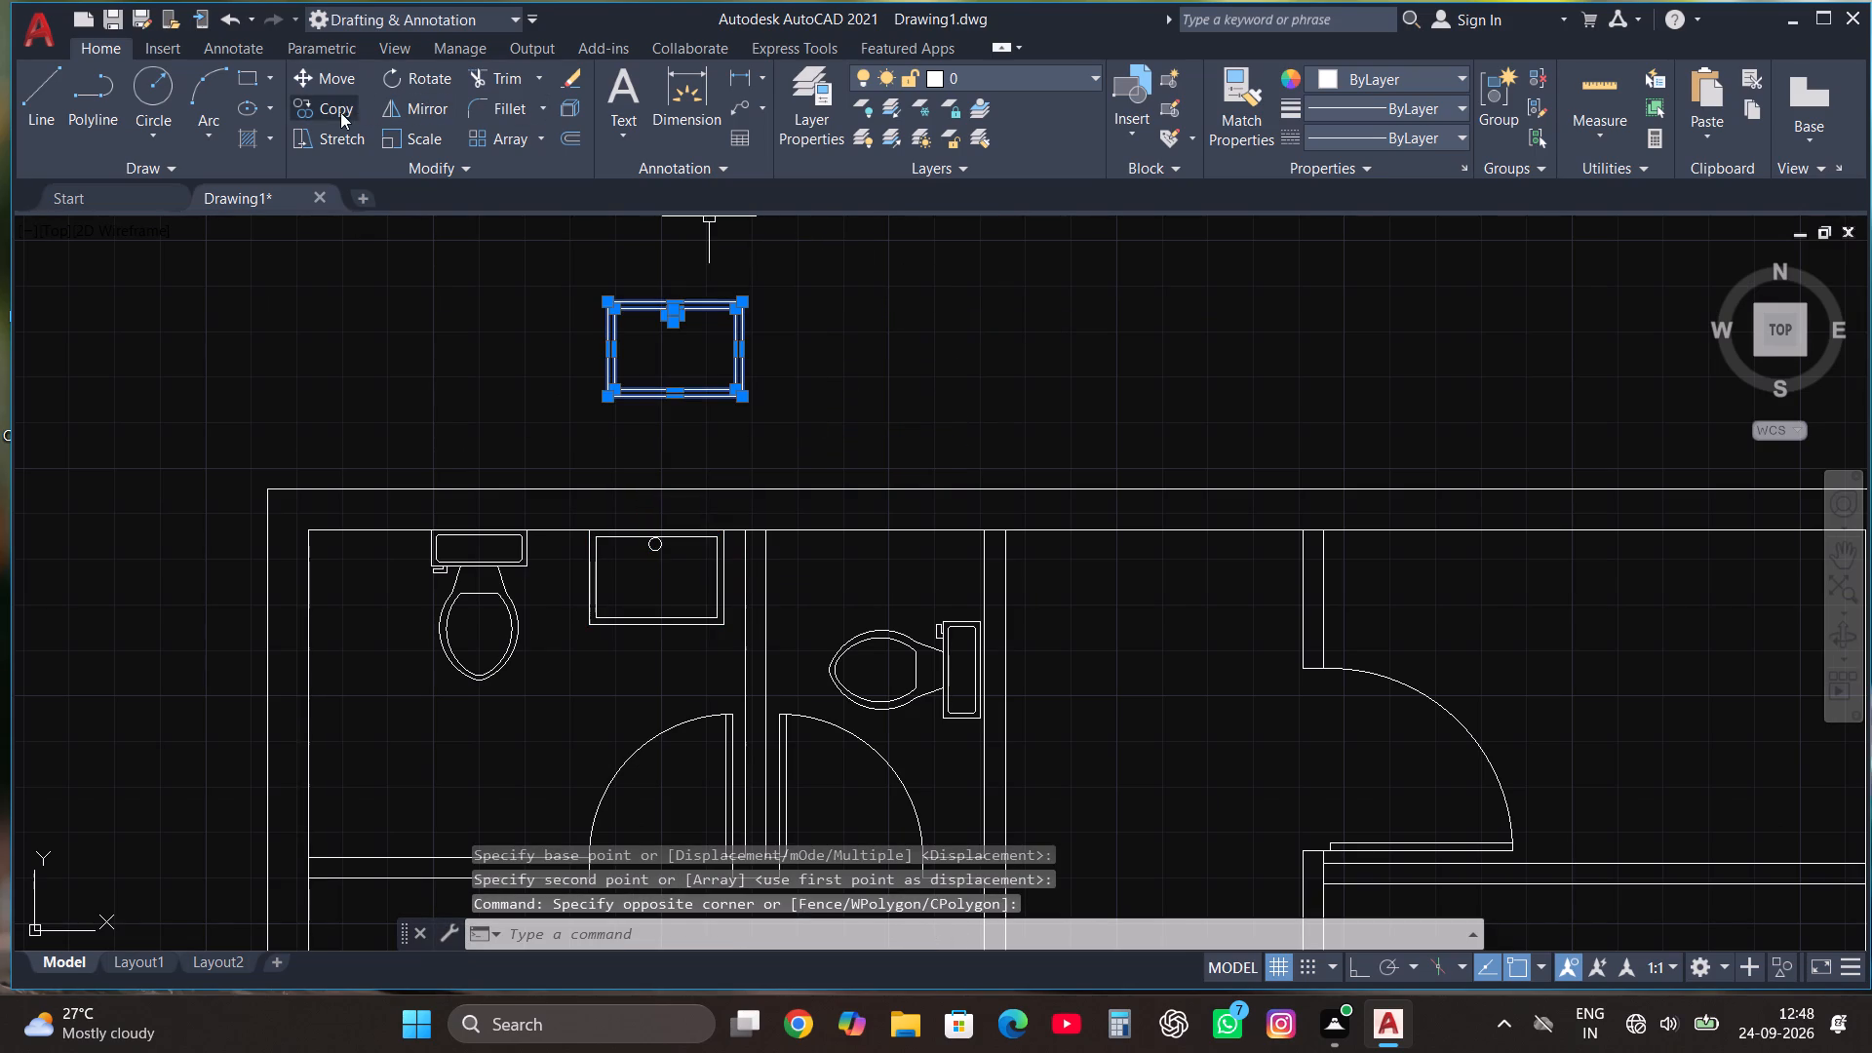
left_click(427, 78)
left_click(762, 349)
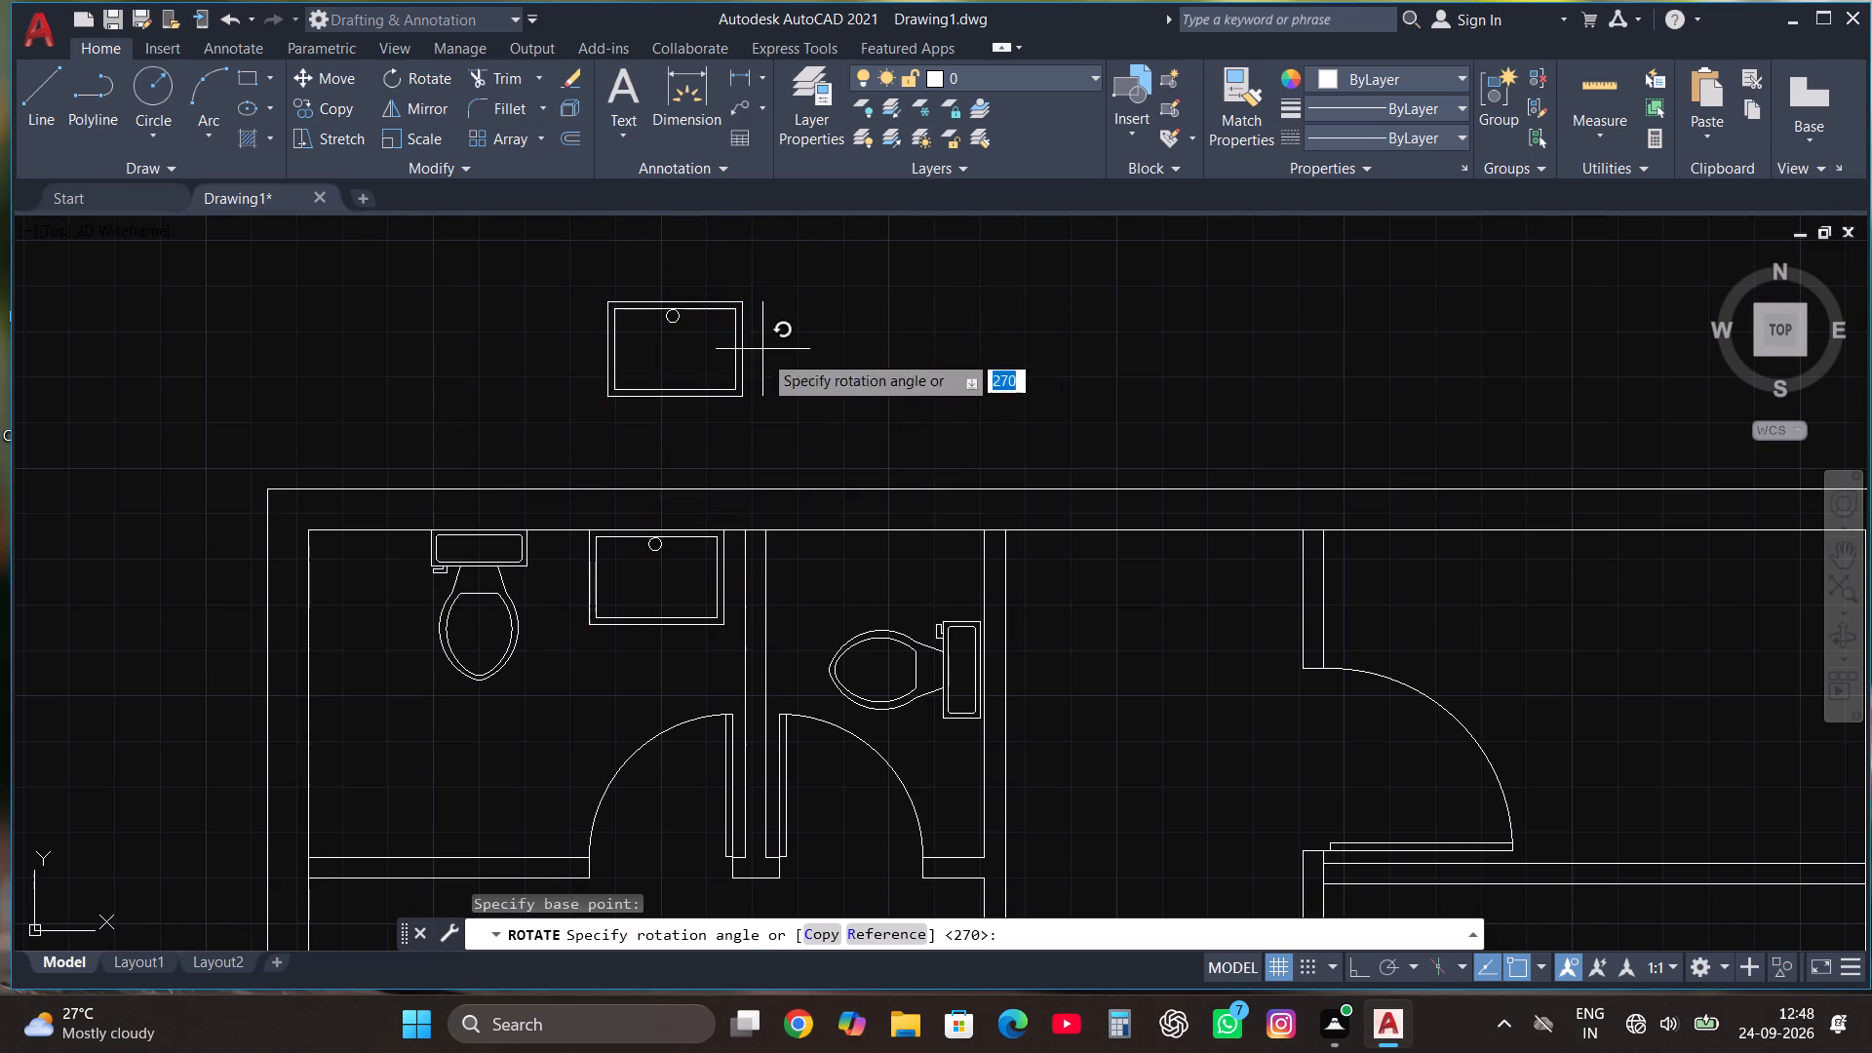
key("F8")
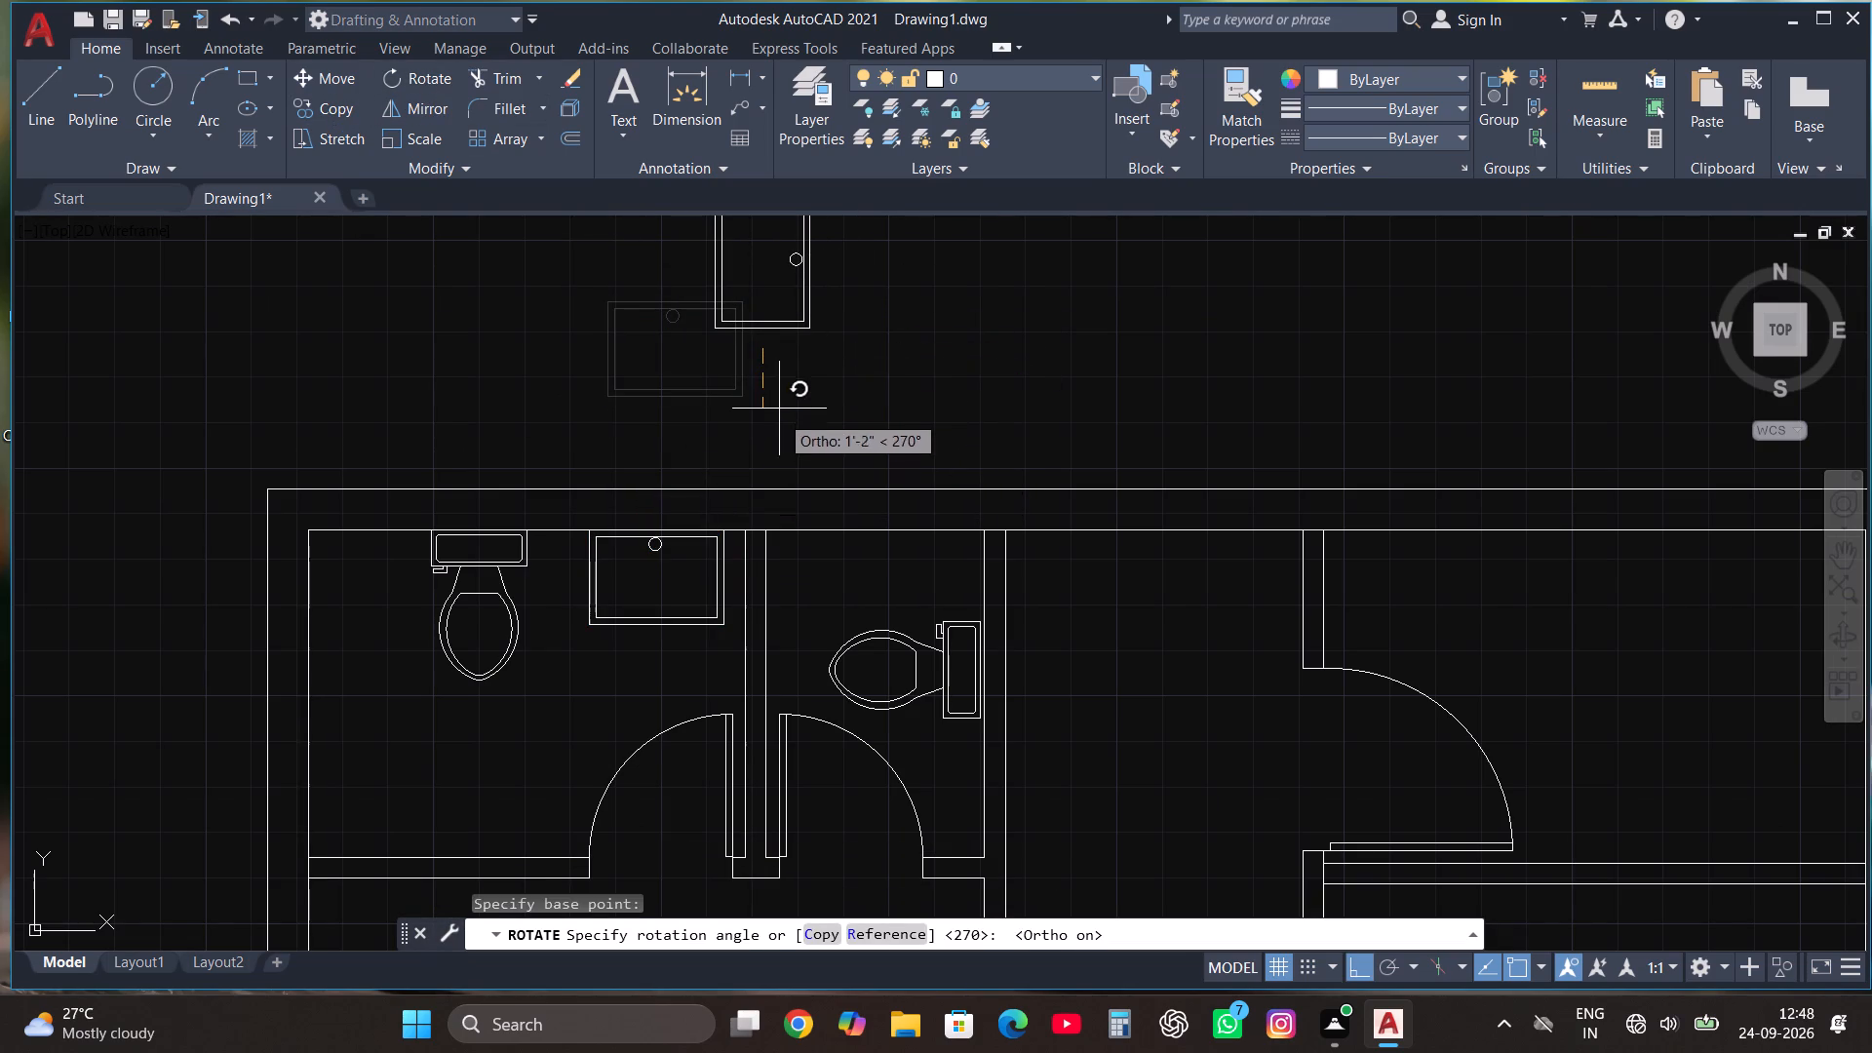
left_click(779, 407)
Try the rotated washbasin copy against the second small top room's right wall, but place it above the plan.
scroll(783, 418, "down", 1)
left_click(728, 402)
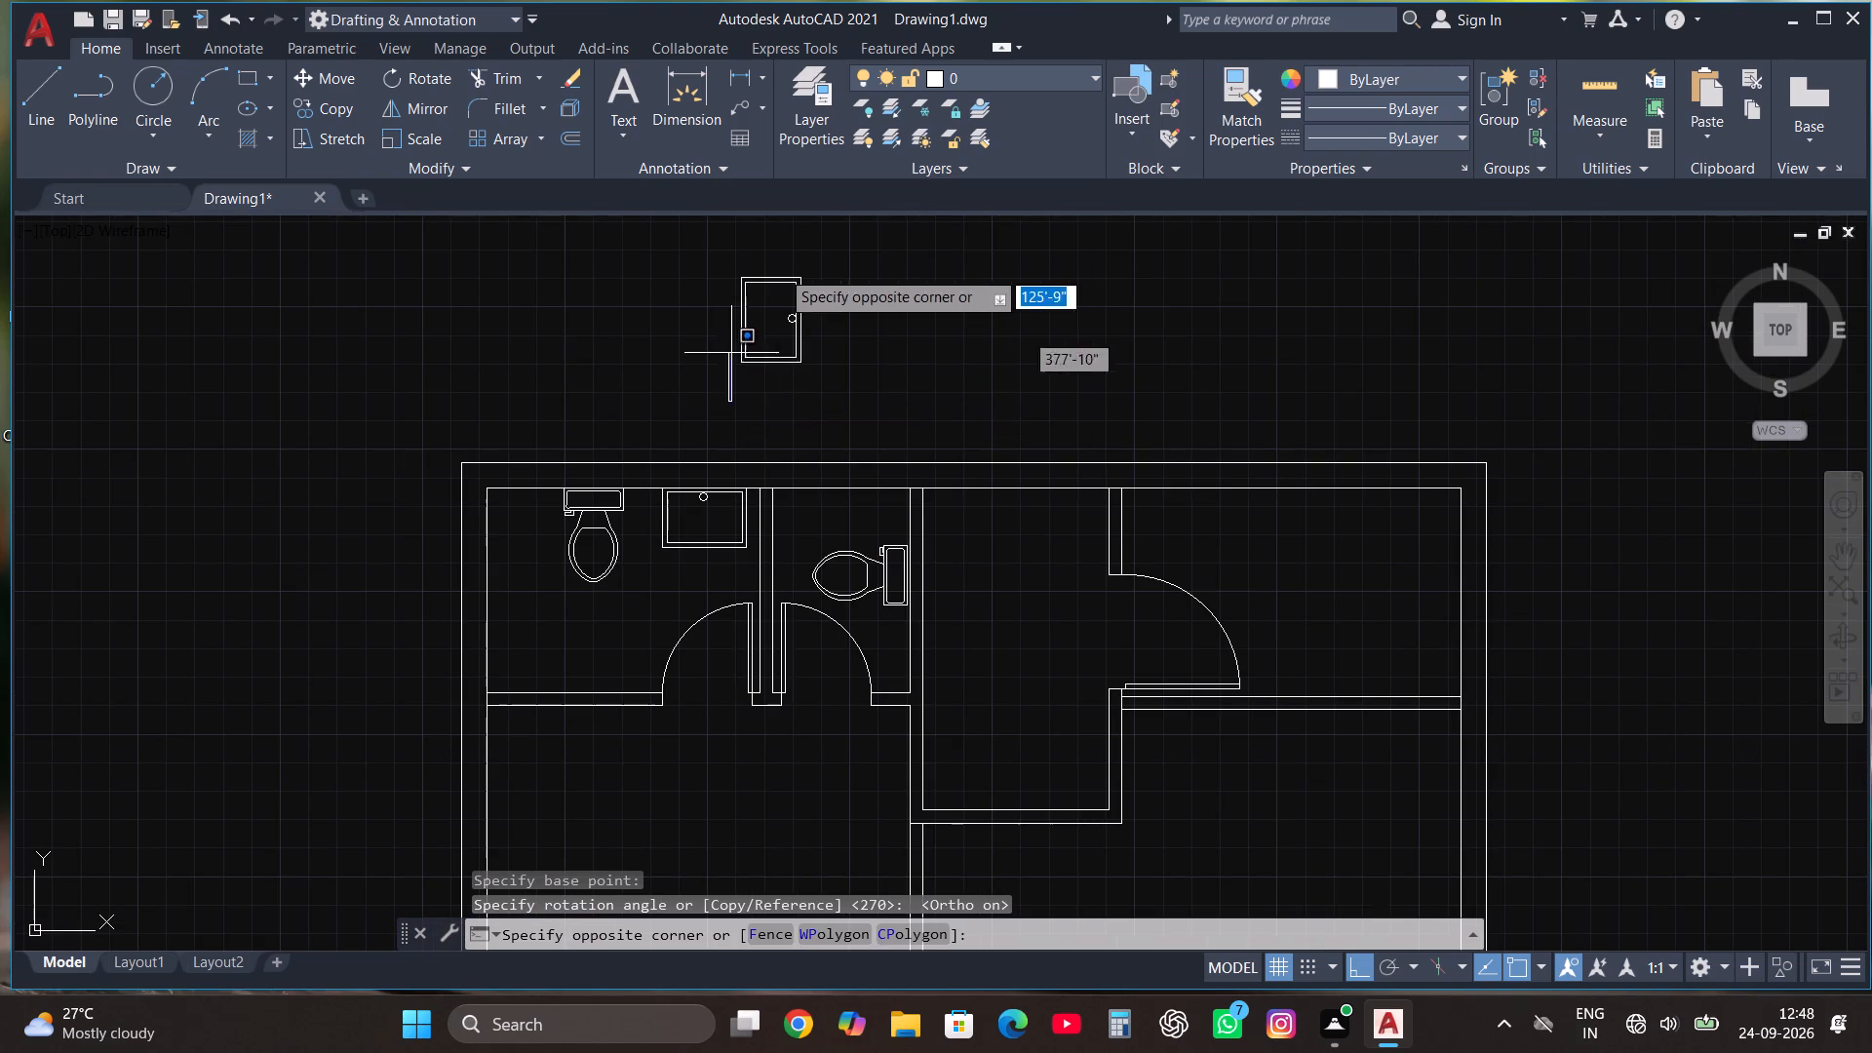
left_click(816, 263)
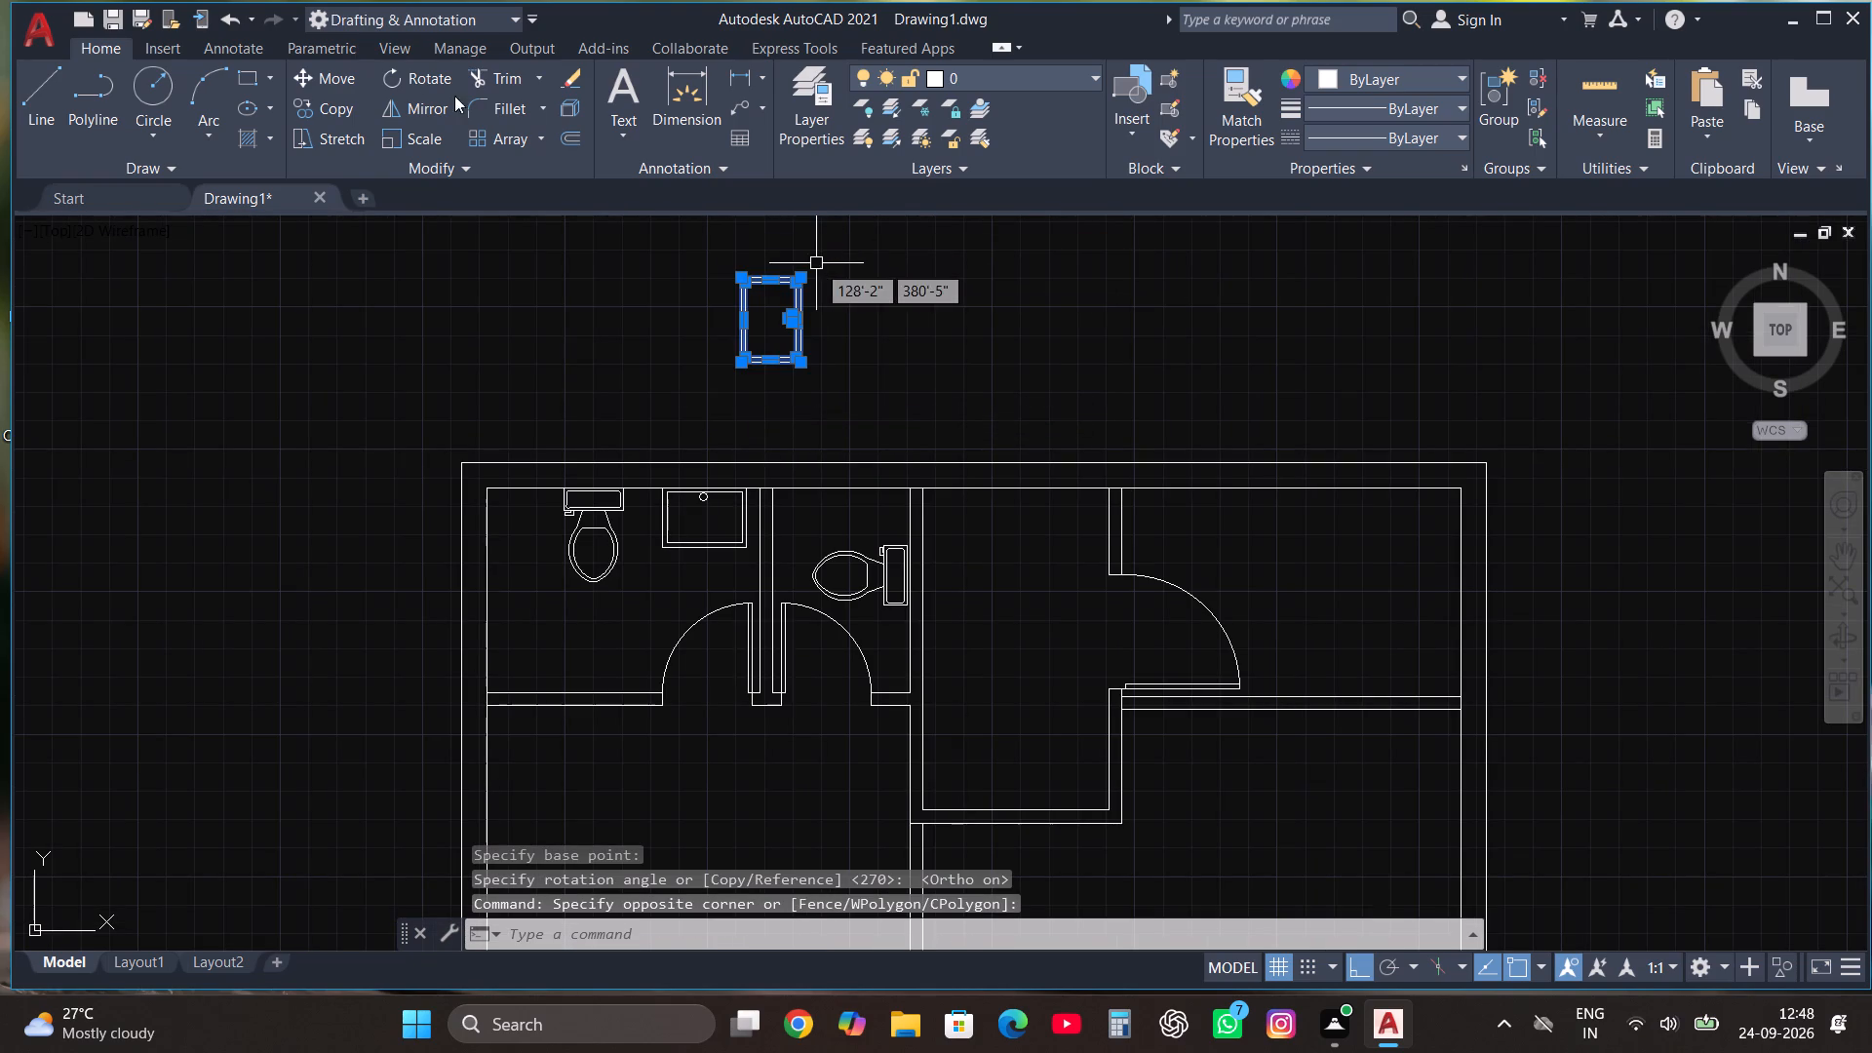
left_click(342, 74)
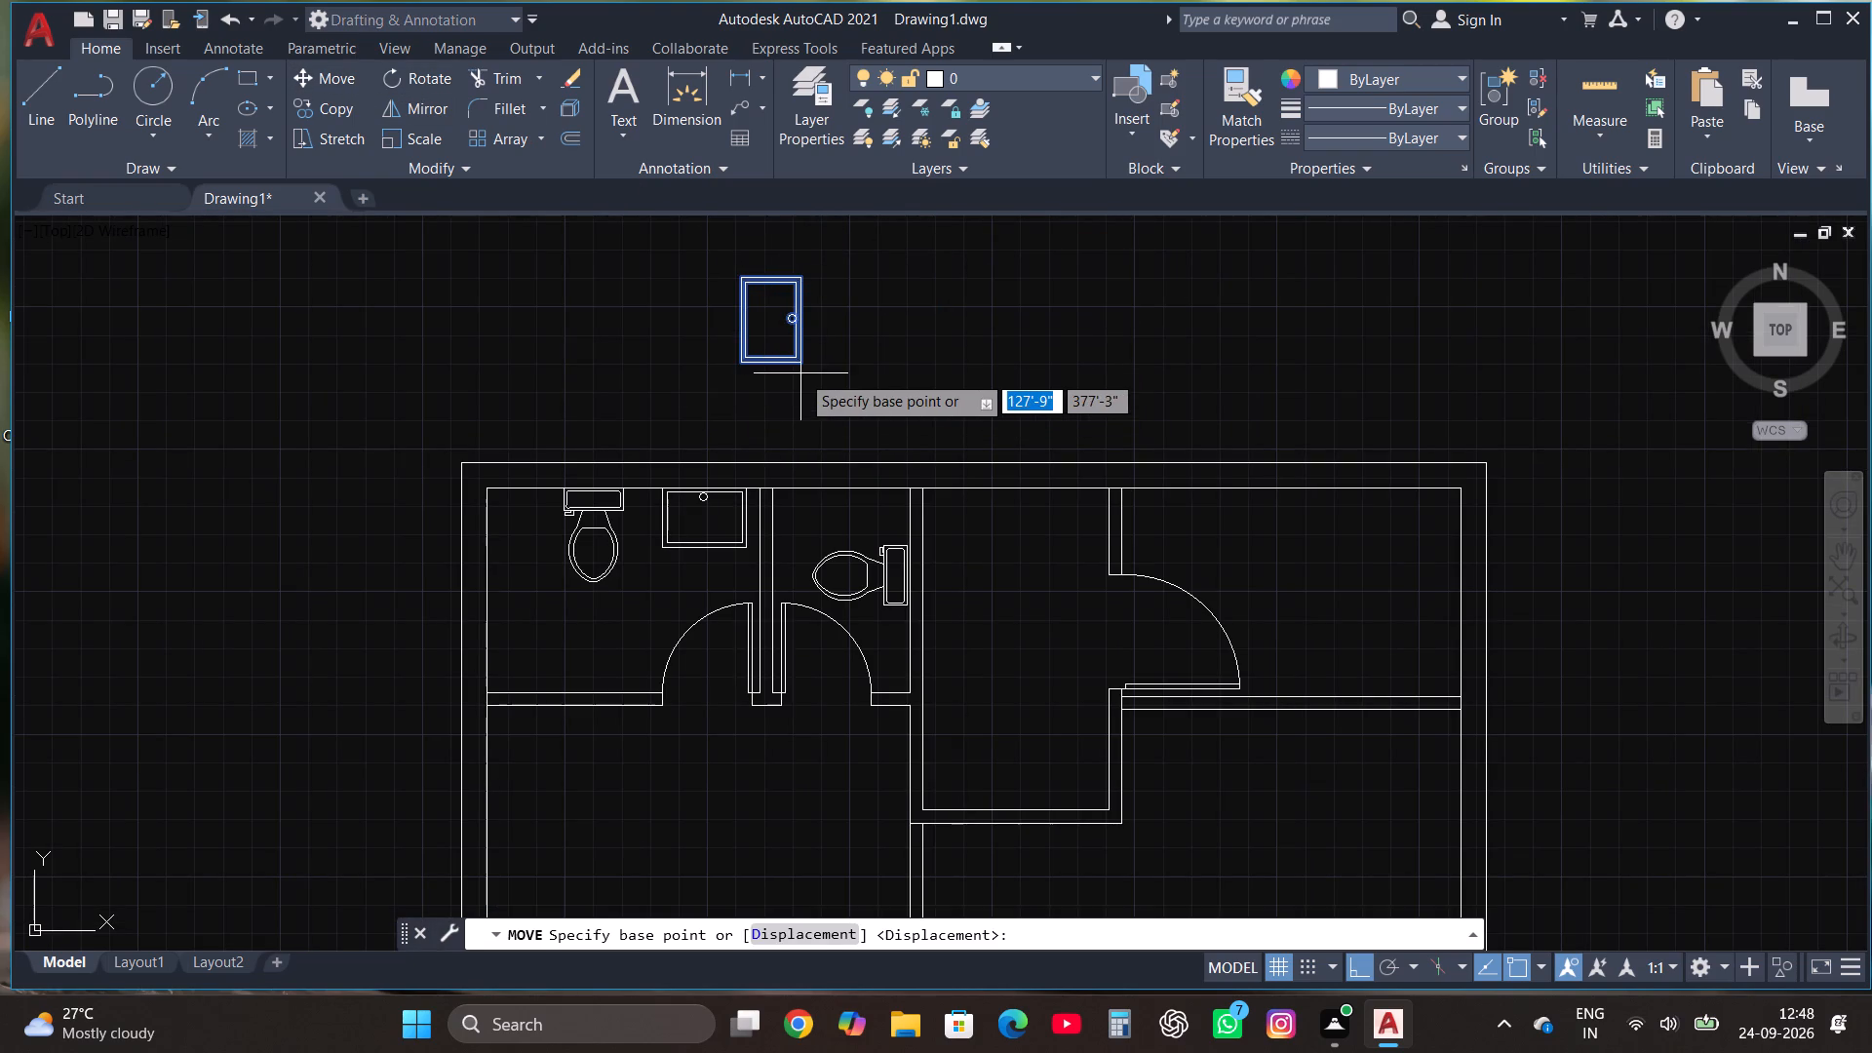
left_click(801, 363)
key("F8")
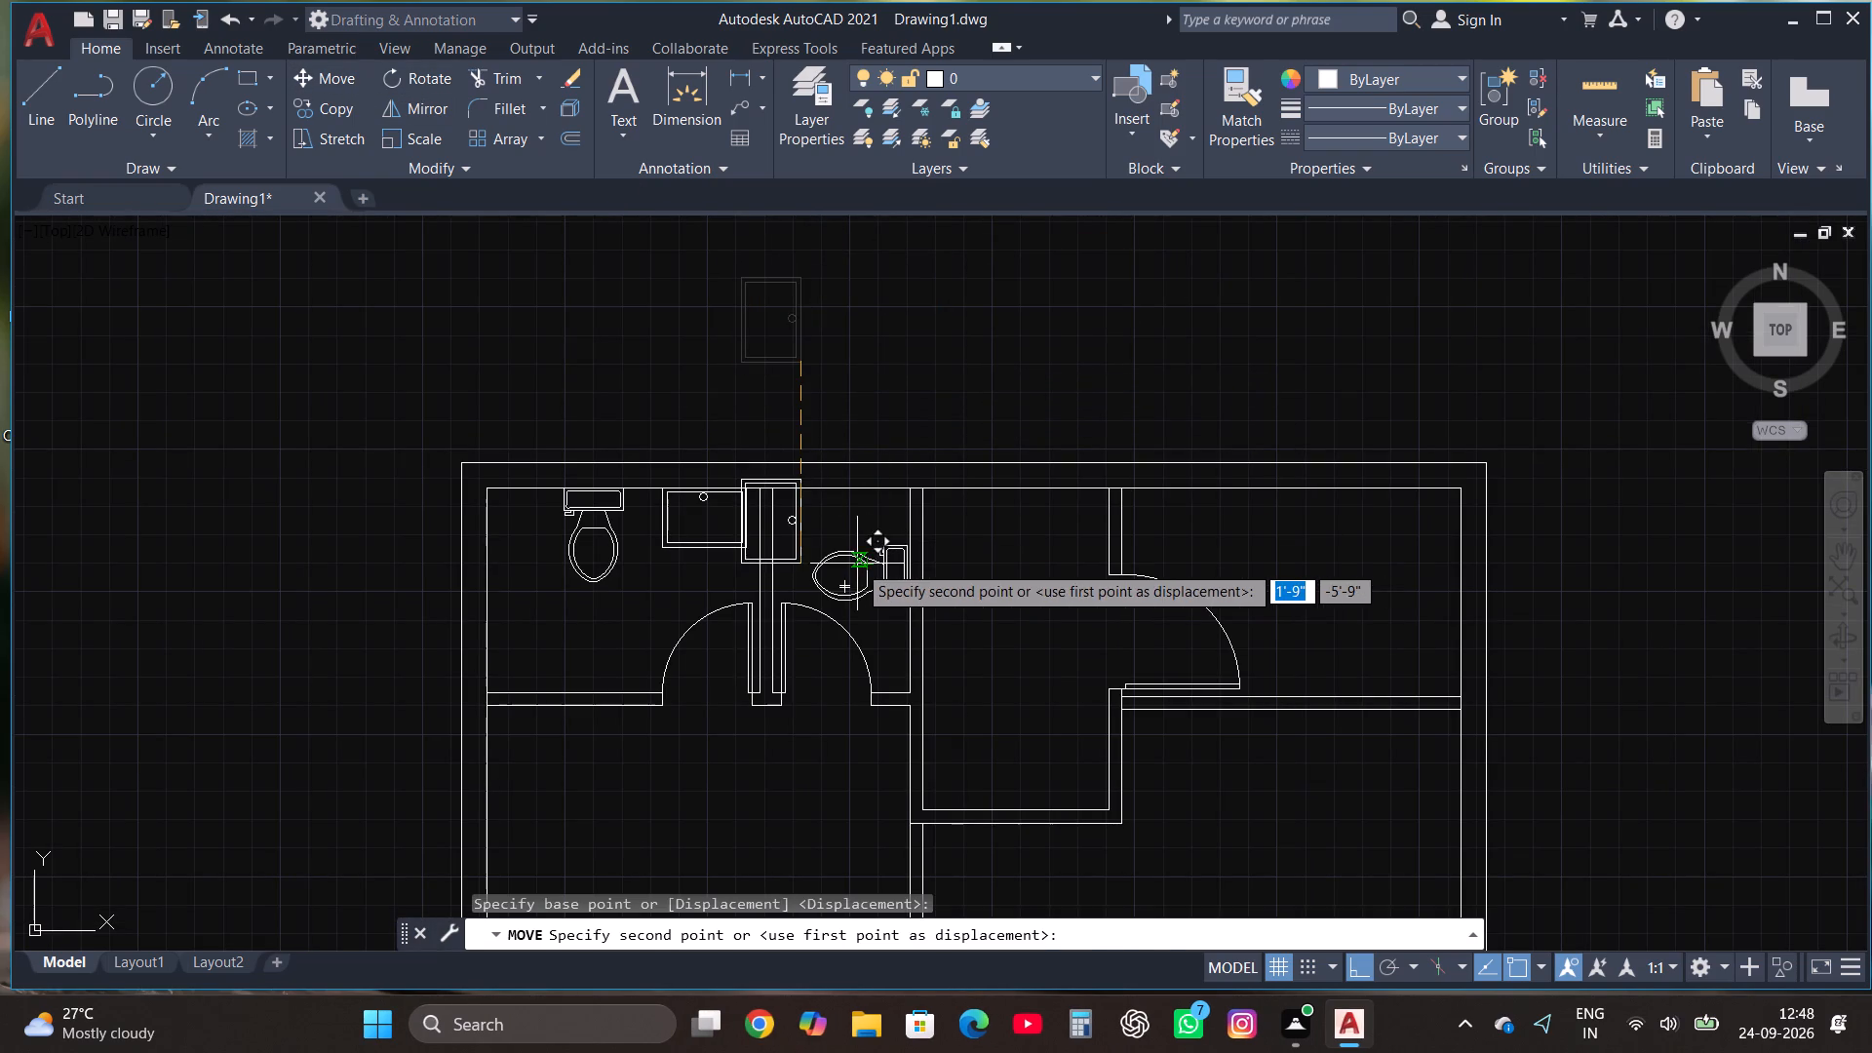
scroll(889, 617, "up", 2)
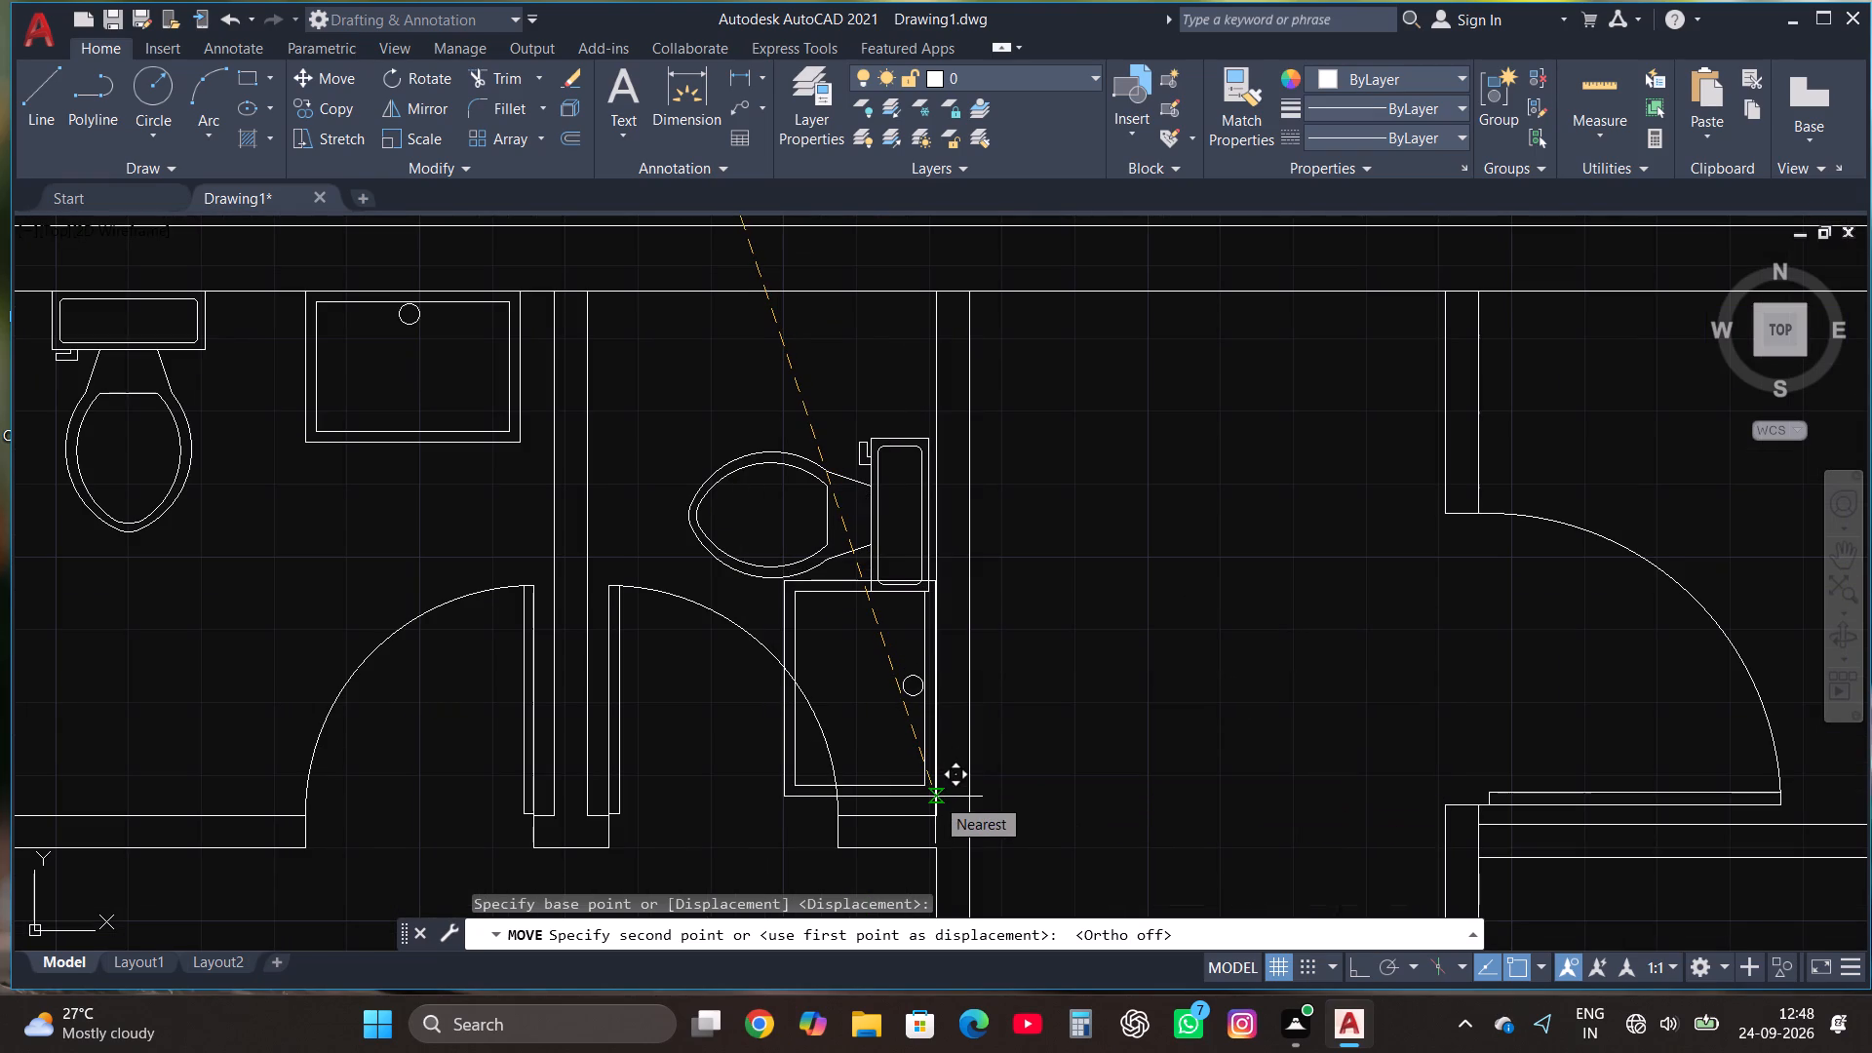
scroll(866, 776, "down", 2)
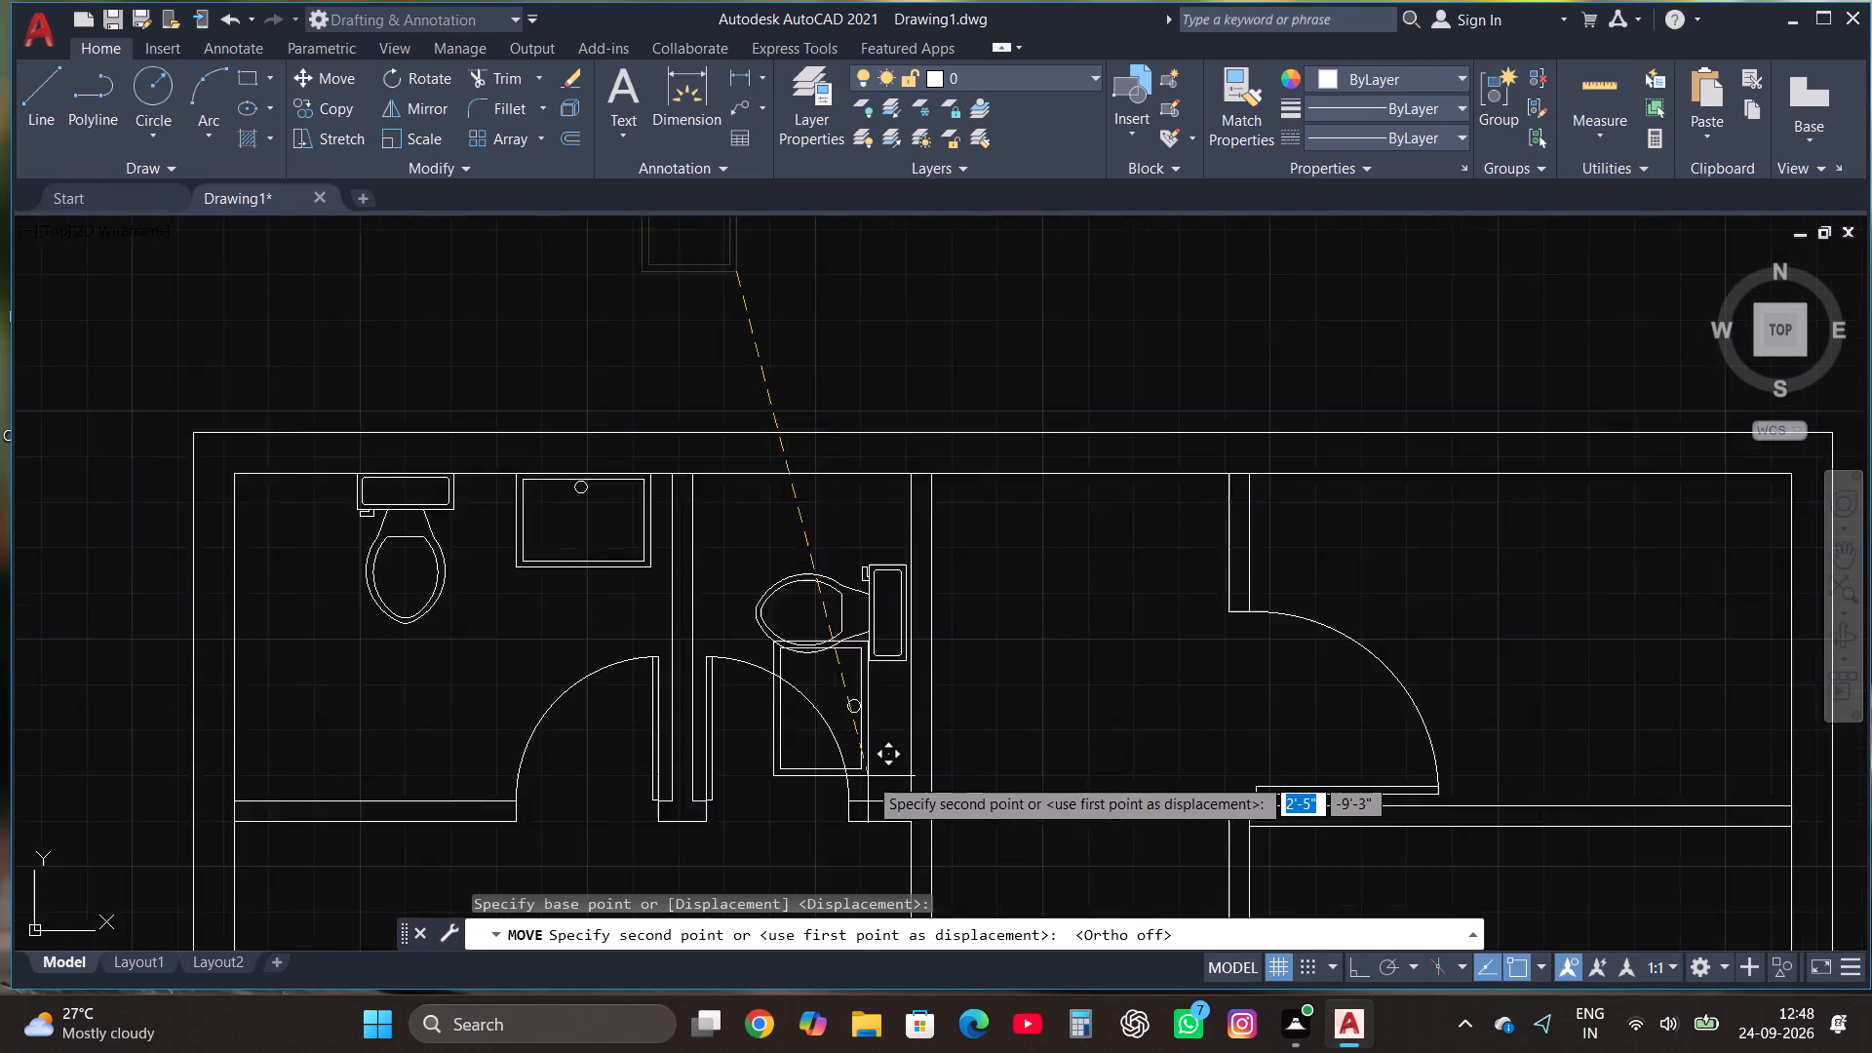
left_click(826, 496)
Rotate the upright washbasin copy half a turn with Ortho on, so its circle is on the left side.
left_click_drag(867, 530, 867, 522)
left_click(750, 371)
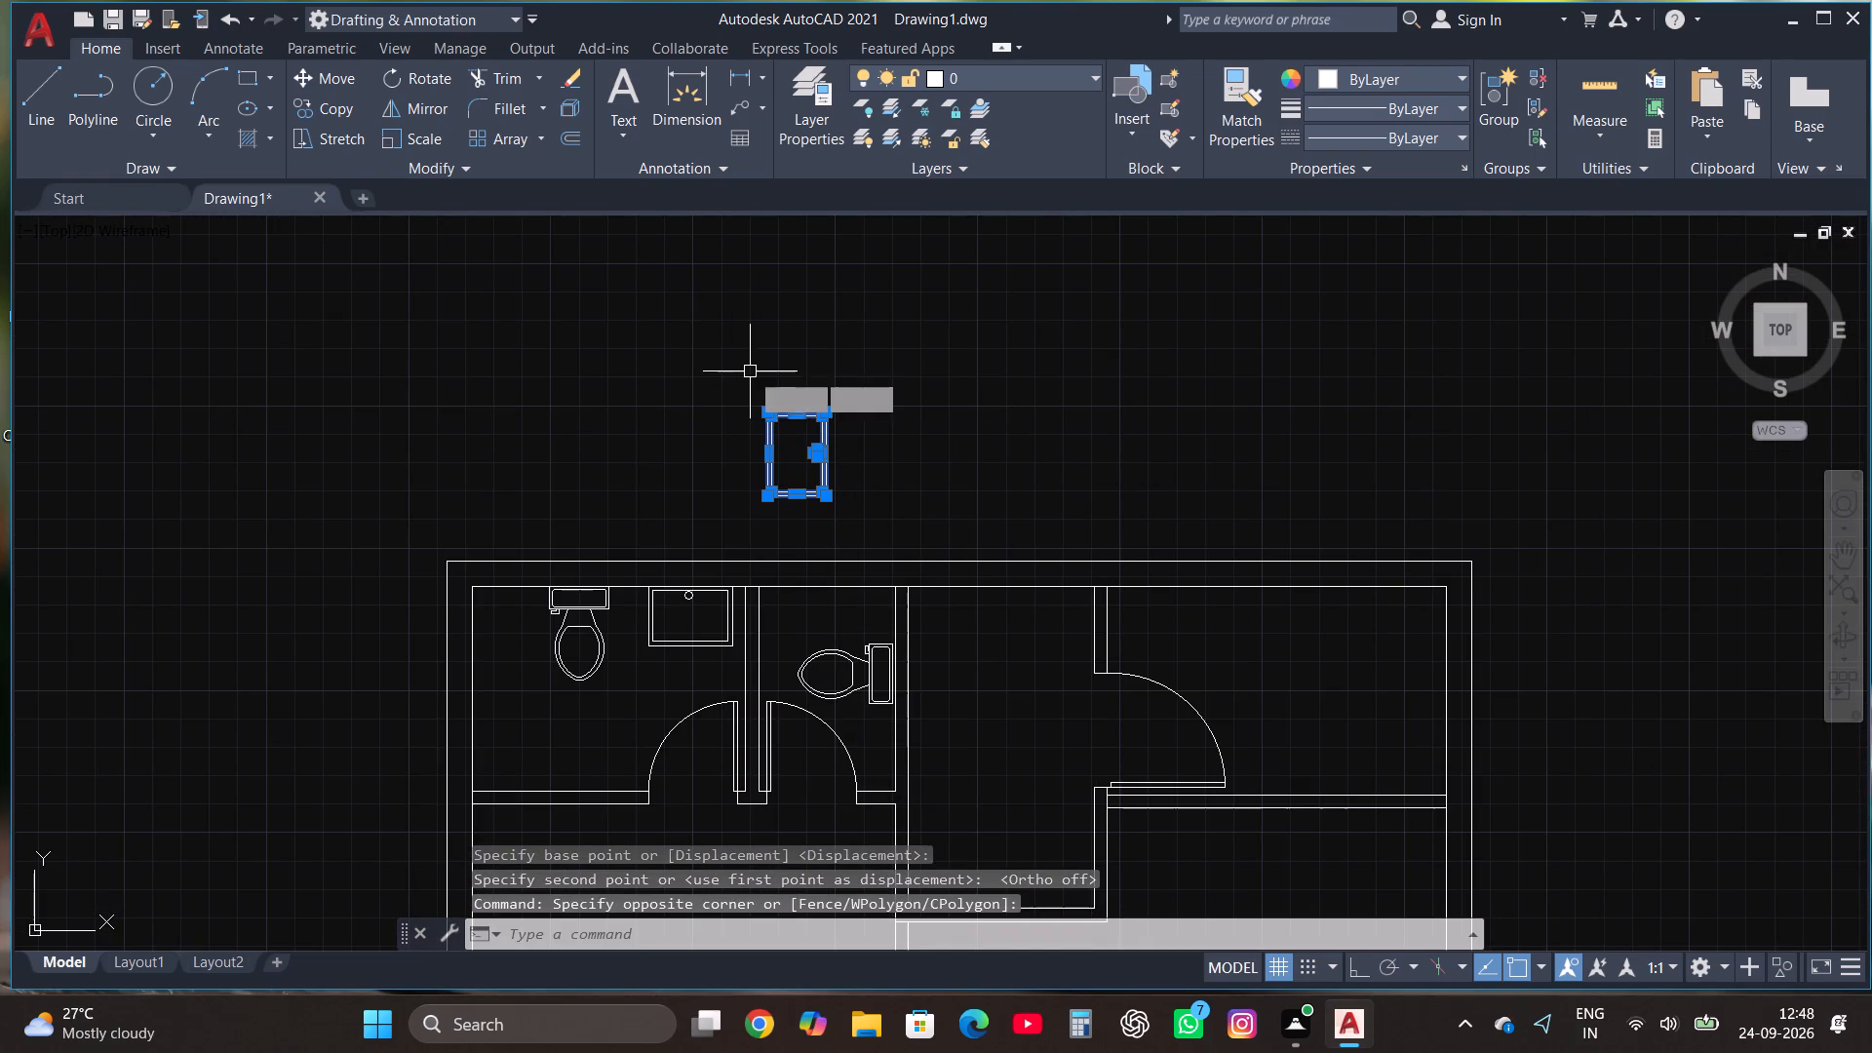
left_click(433, 79)
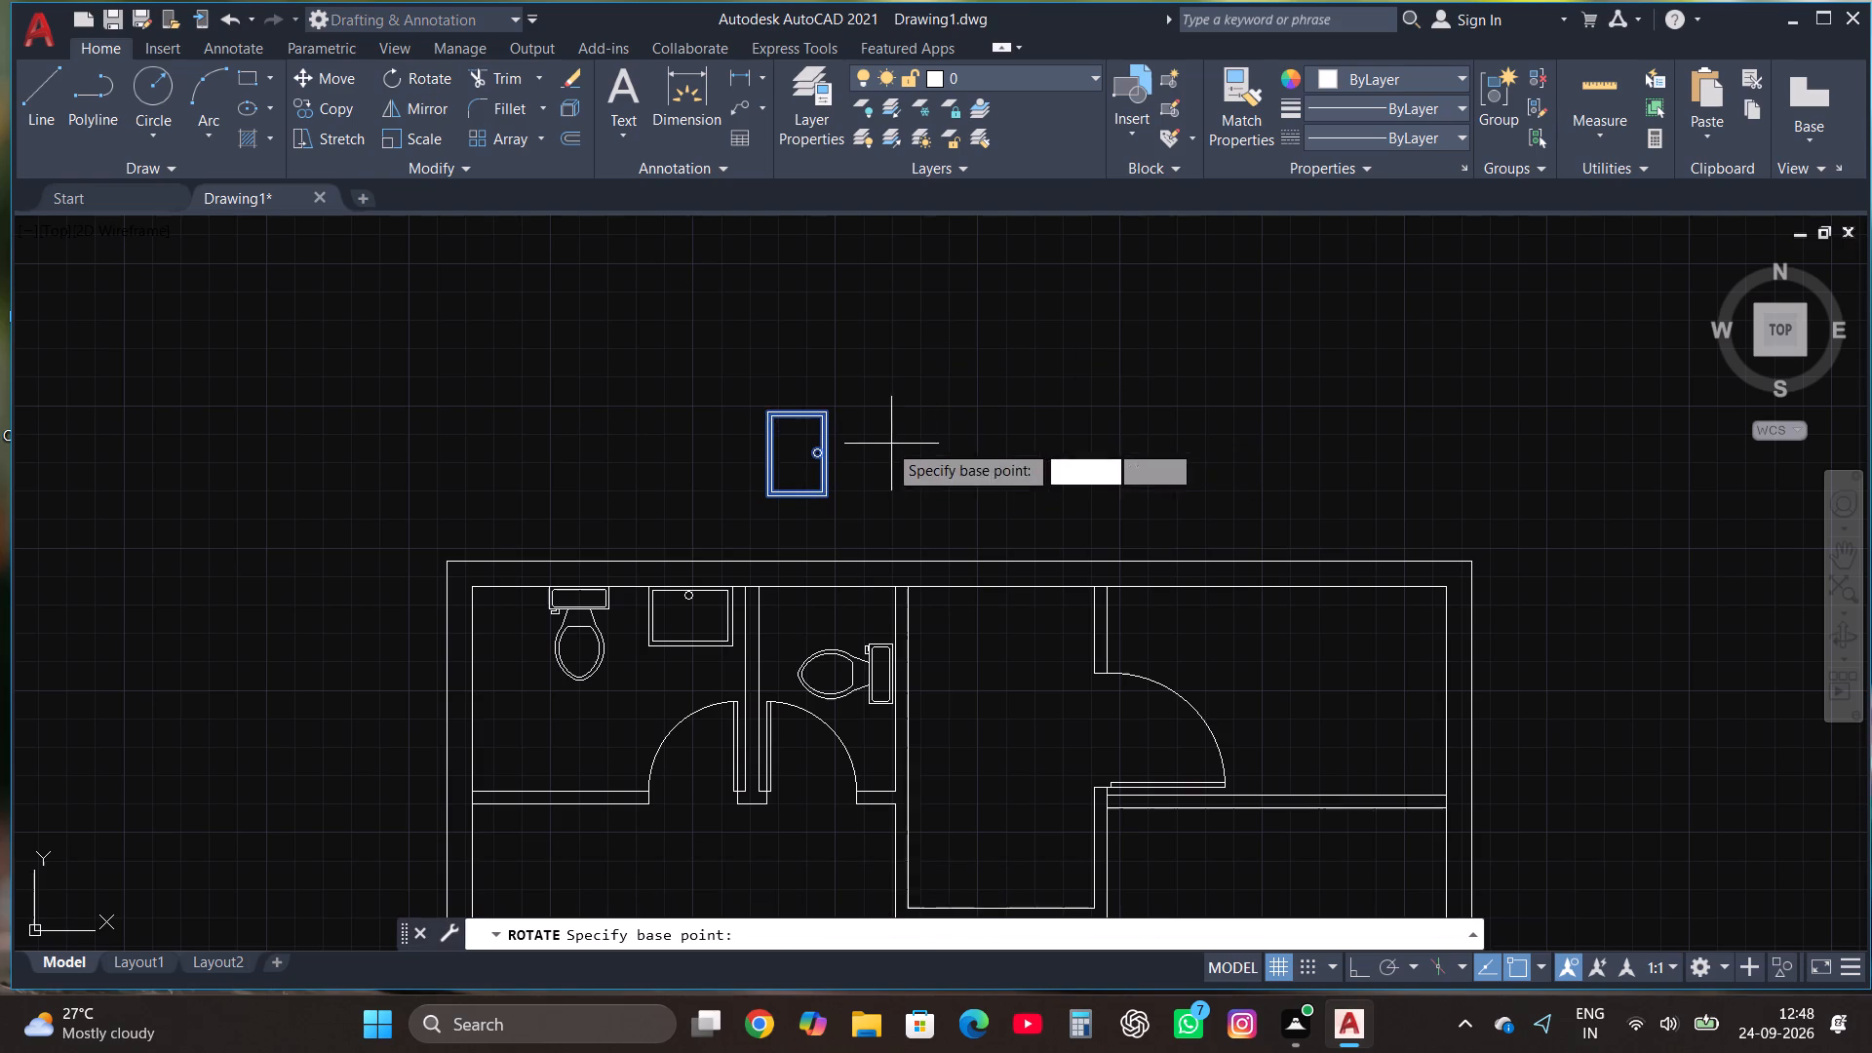
left_click(873, 437)
key("F8")
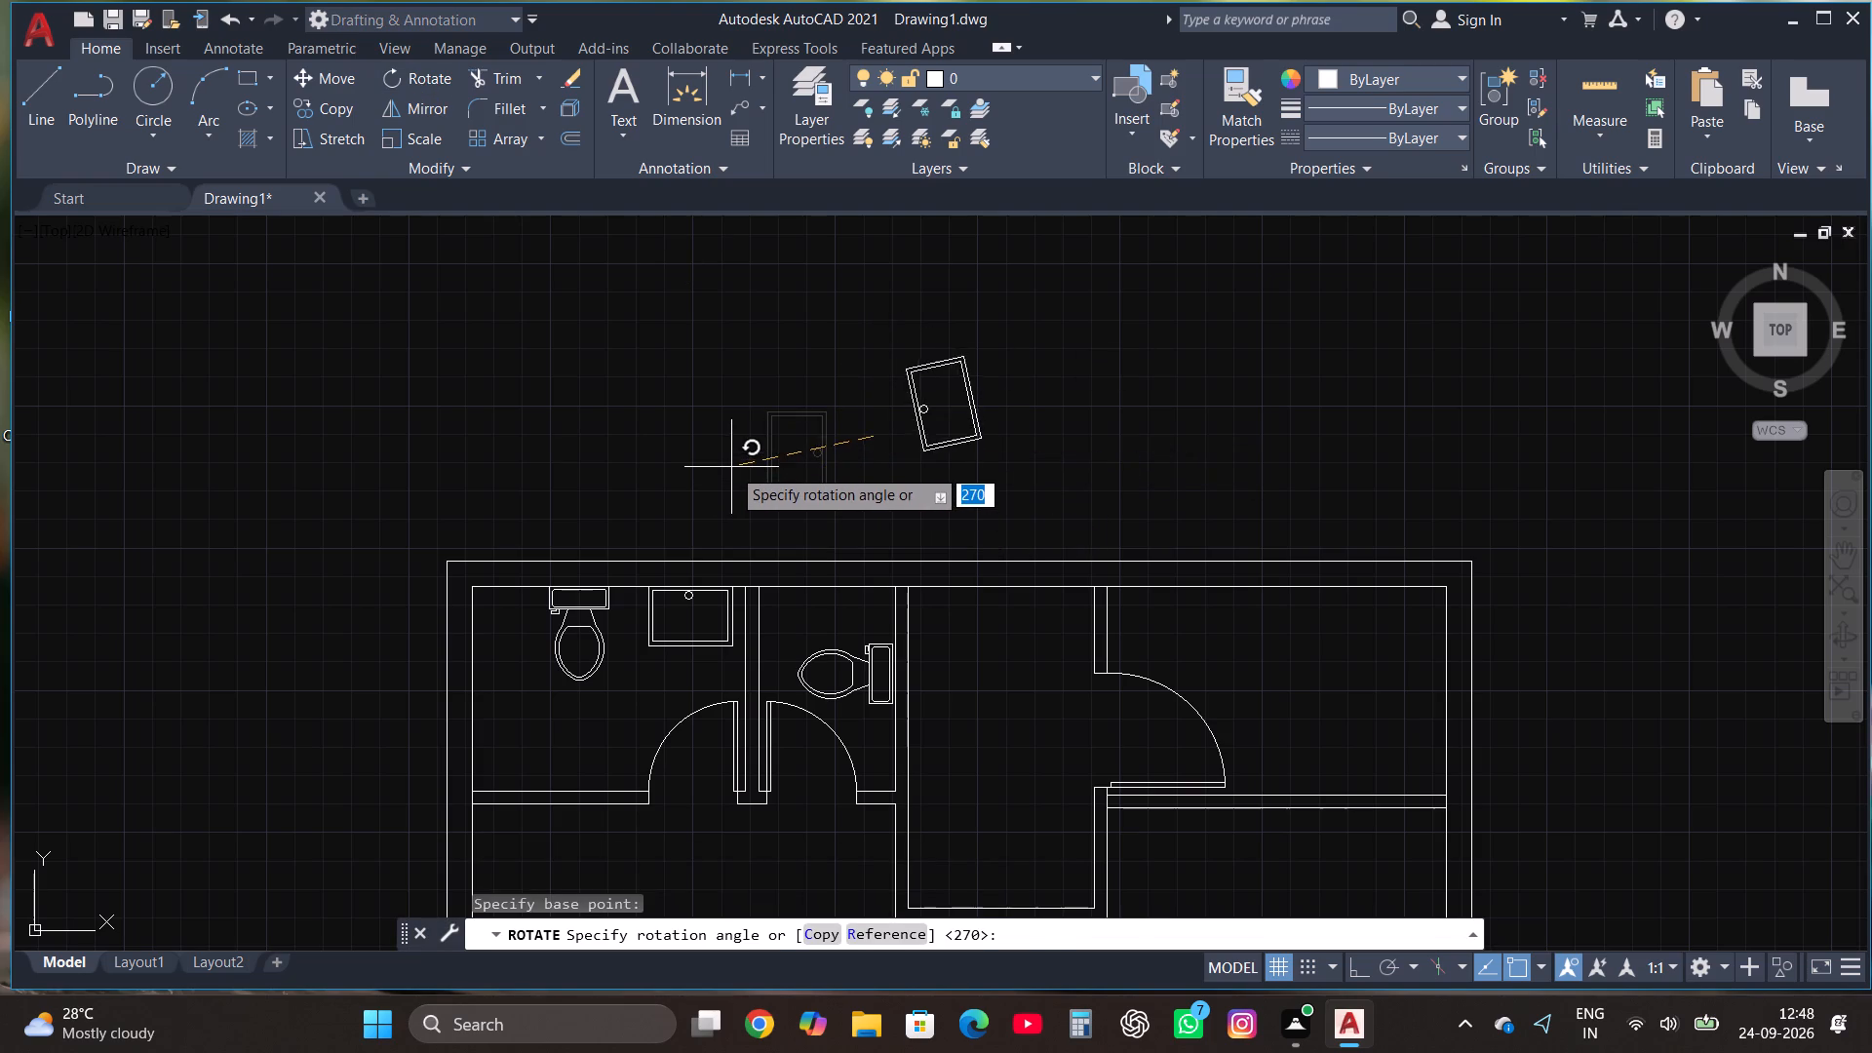
left_click(731, 467)
Move the washbasin copy by its top-left corner into the top-left corner of the second small top room.
left_click(1054, 498)
left_click(850, 347)
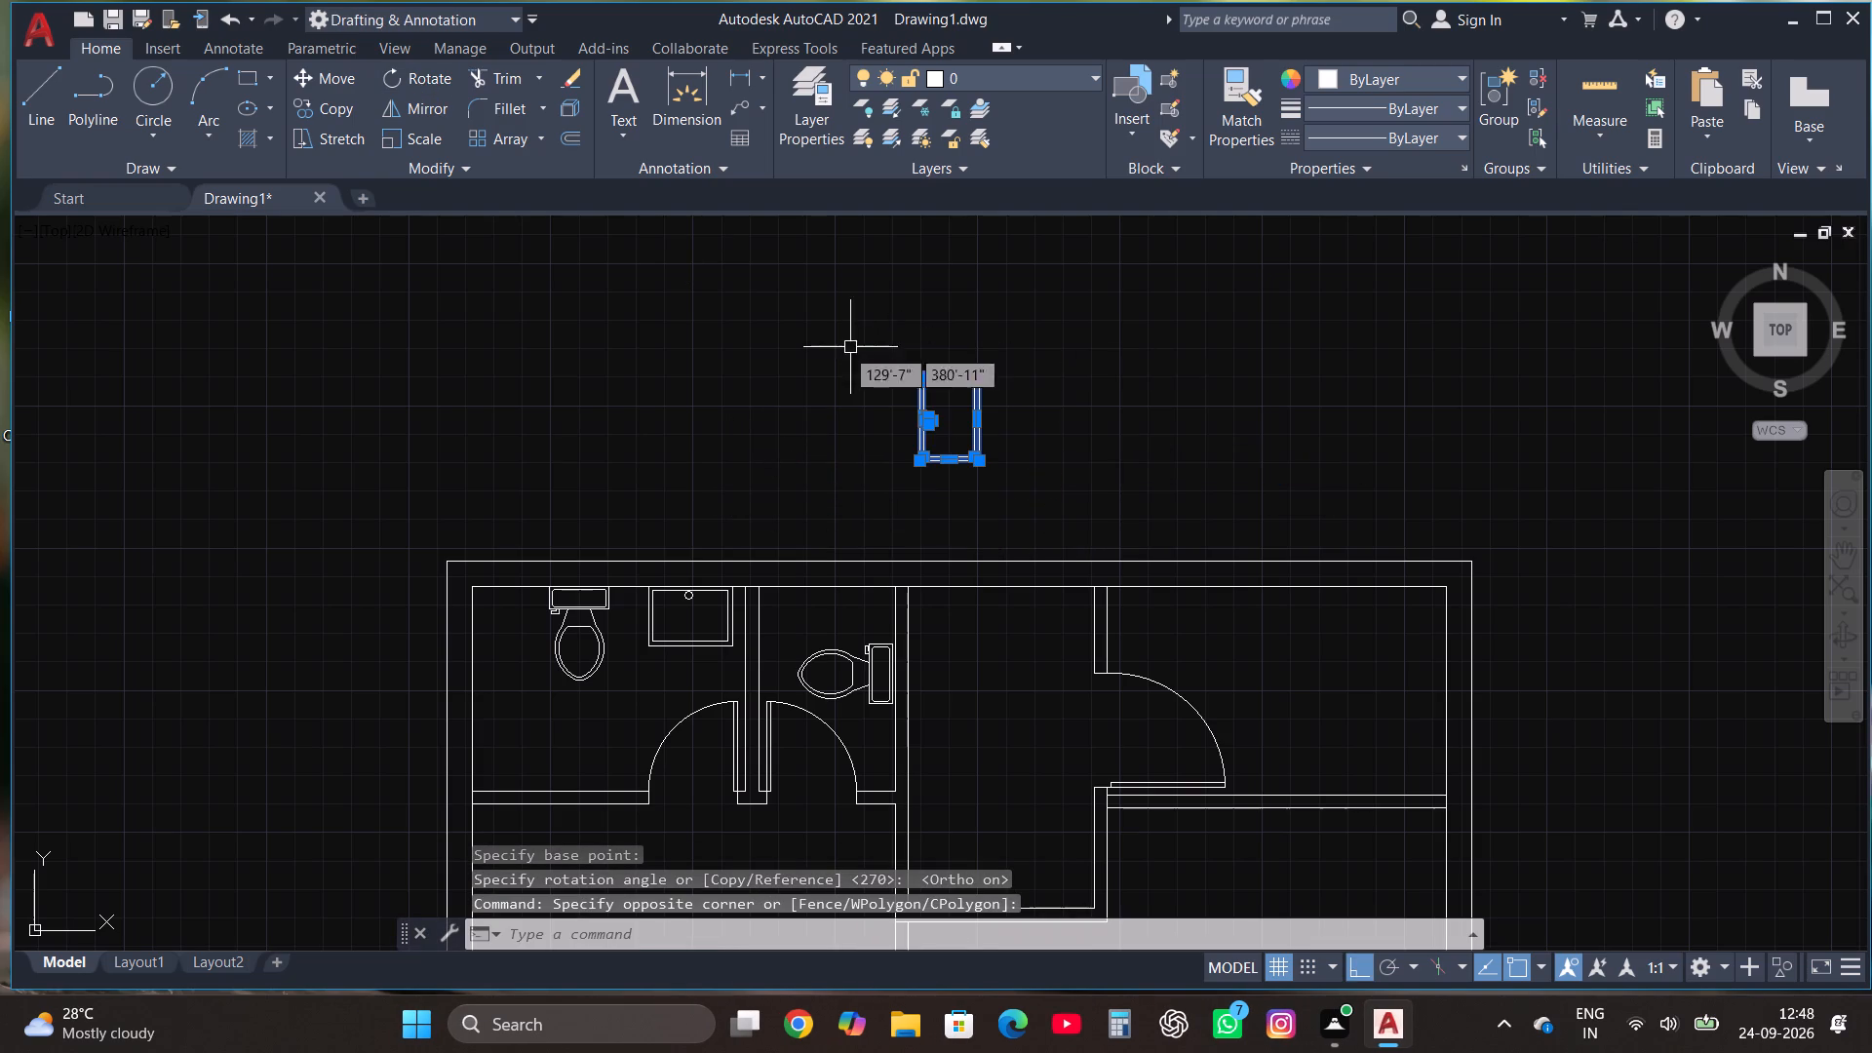
left_click(325, 85)
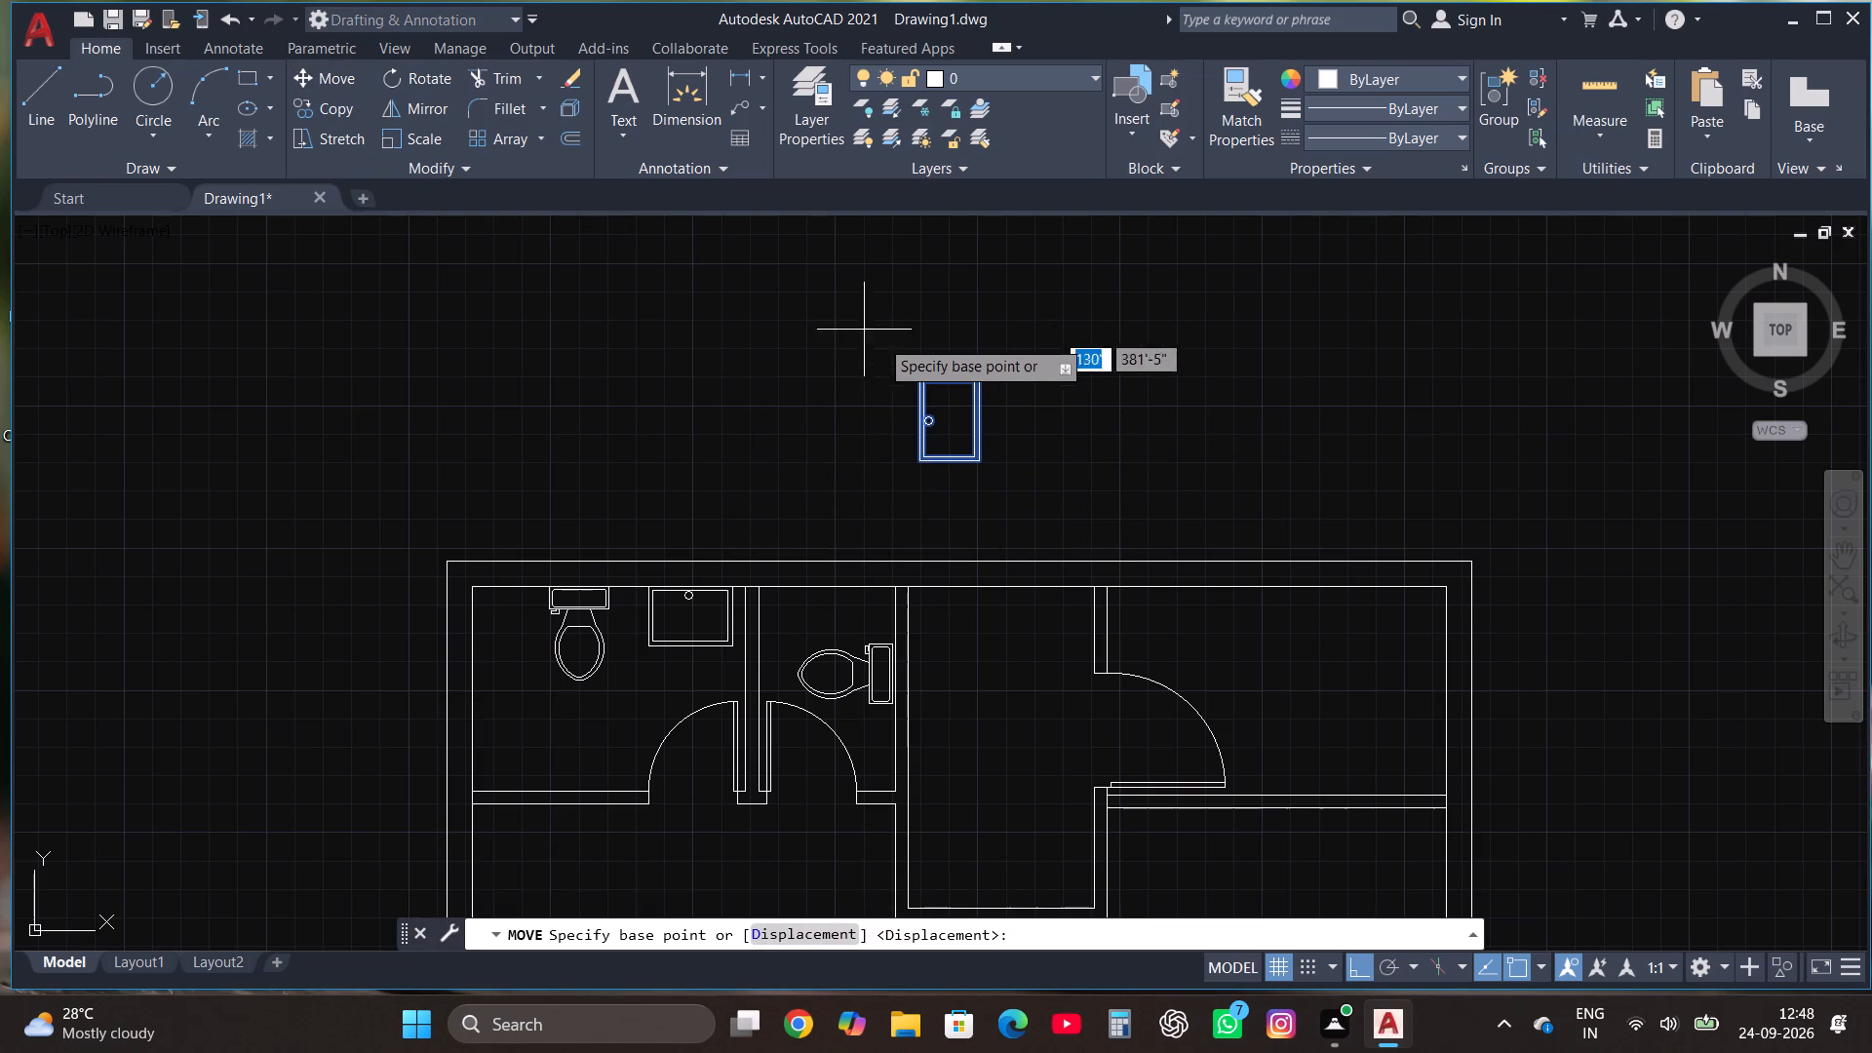
left_click(918, 373)
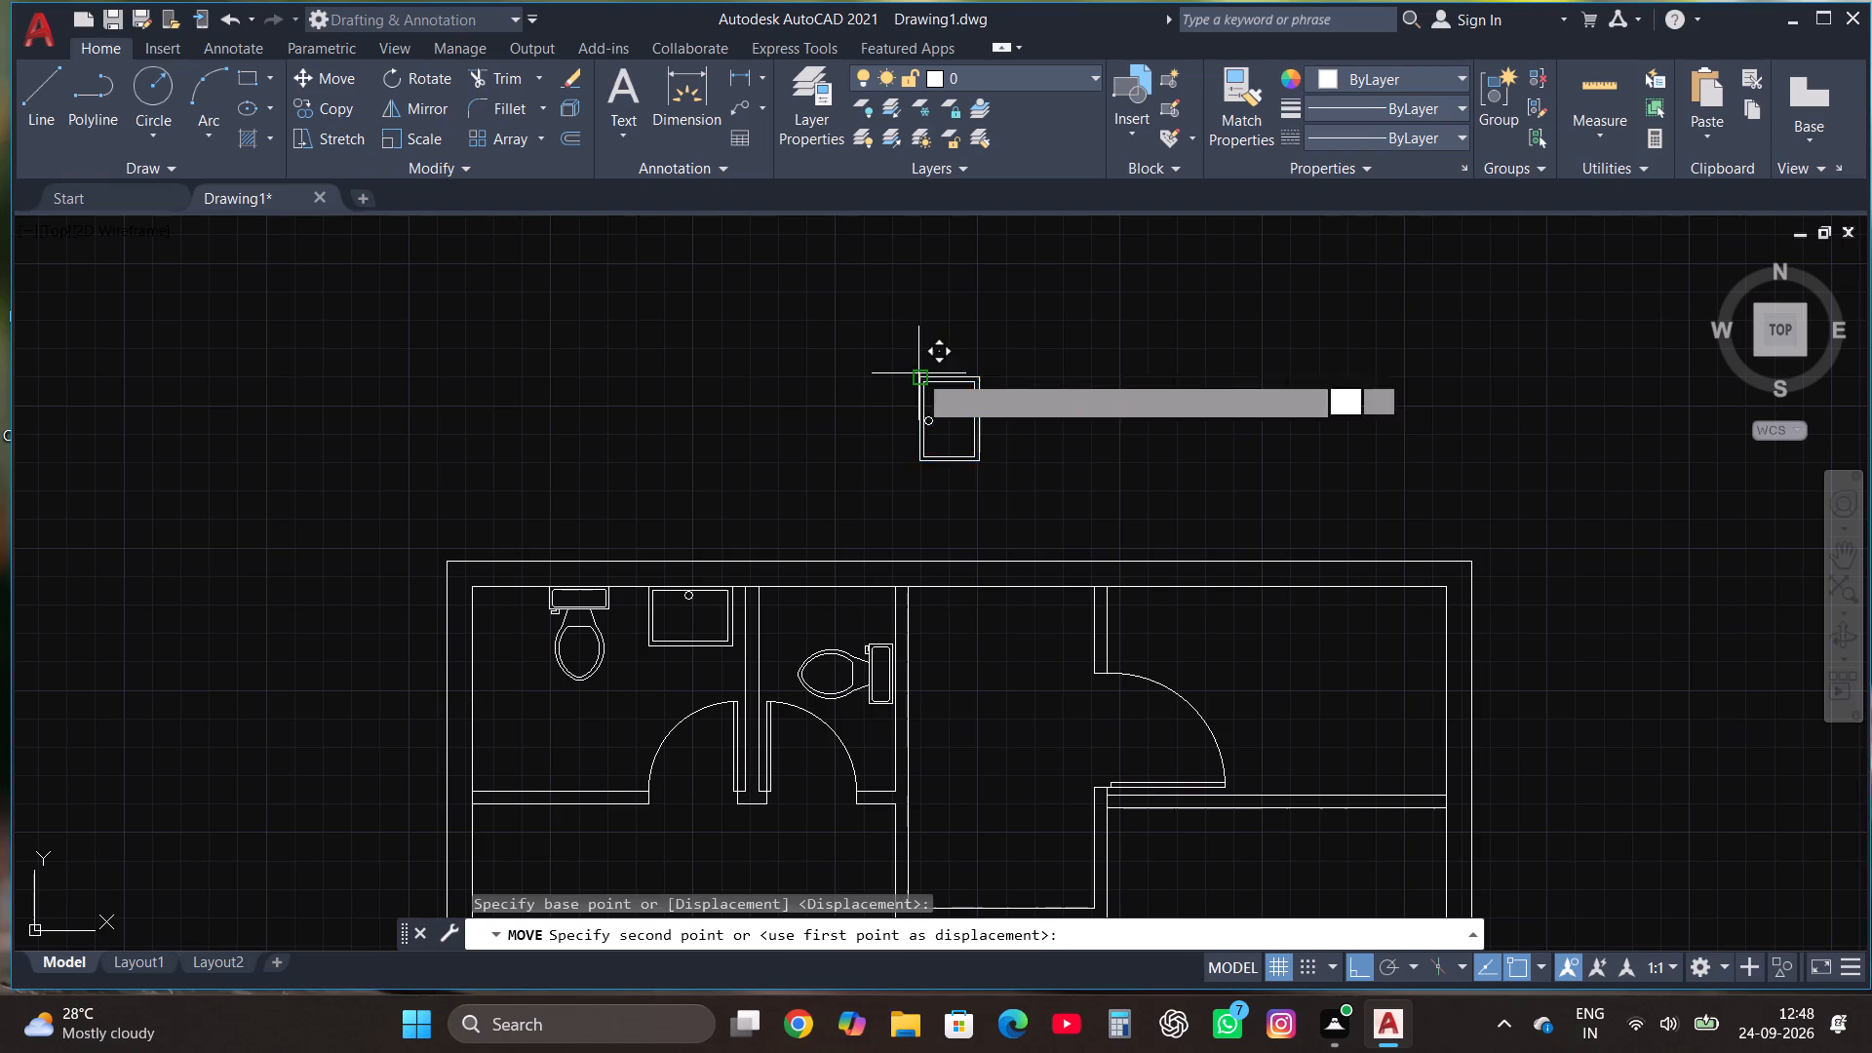
key("F8")
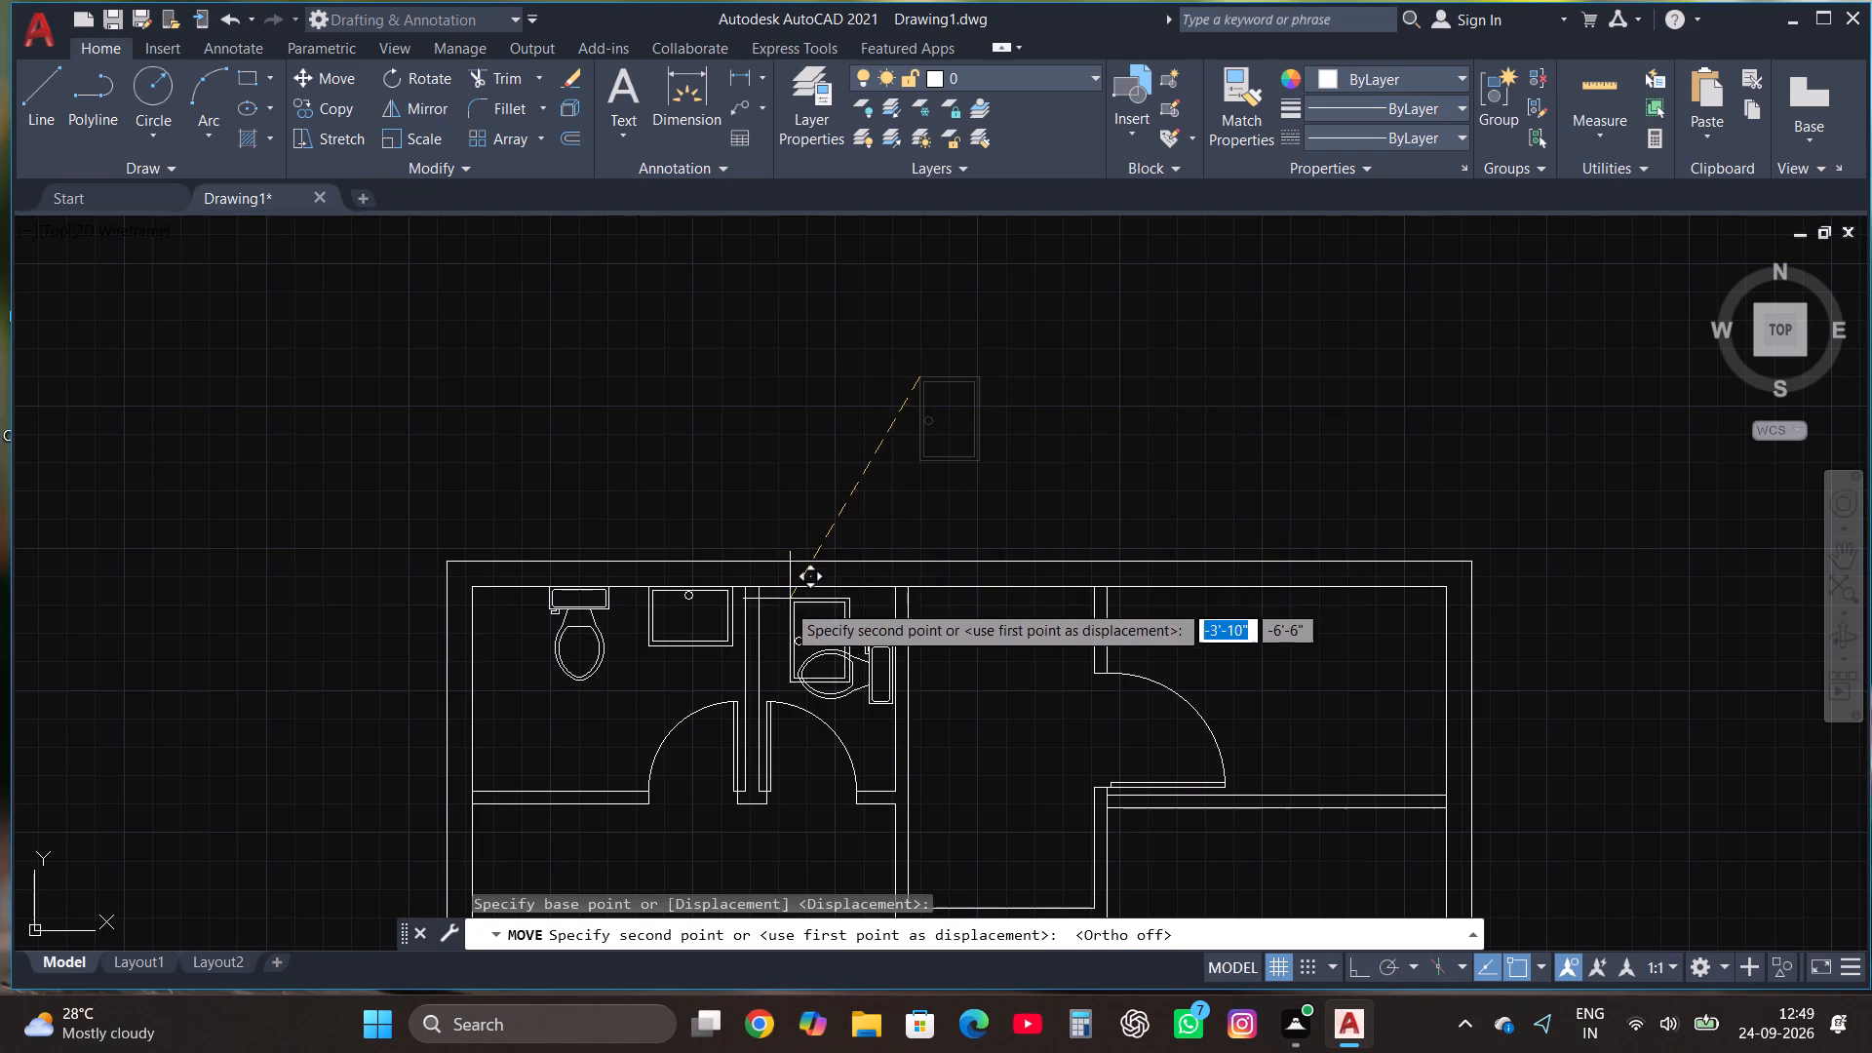
scroll(784, 606, "up", 2)
left_click(710, 561)
scroll(759, 498, "down", 1)
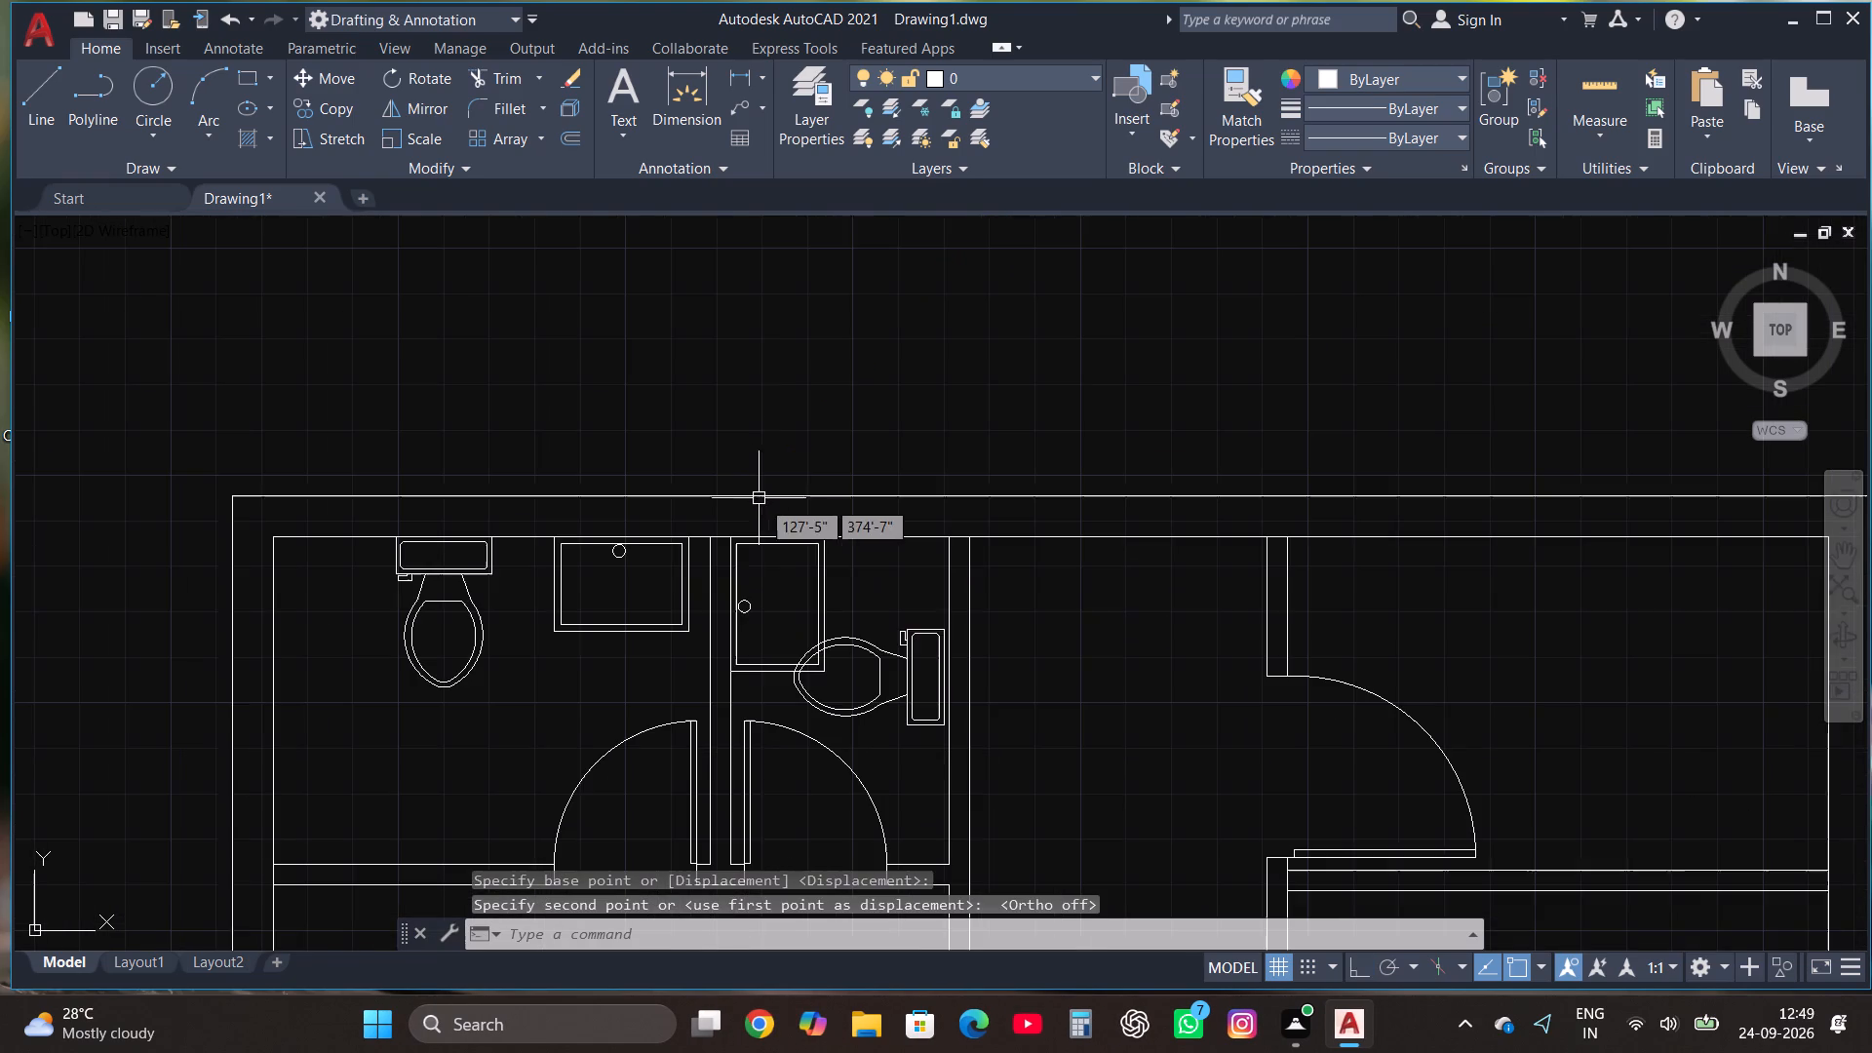
Move the toilet in the second small top room slightly downward, away from the washbasin.
left_click(877, 697)
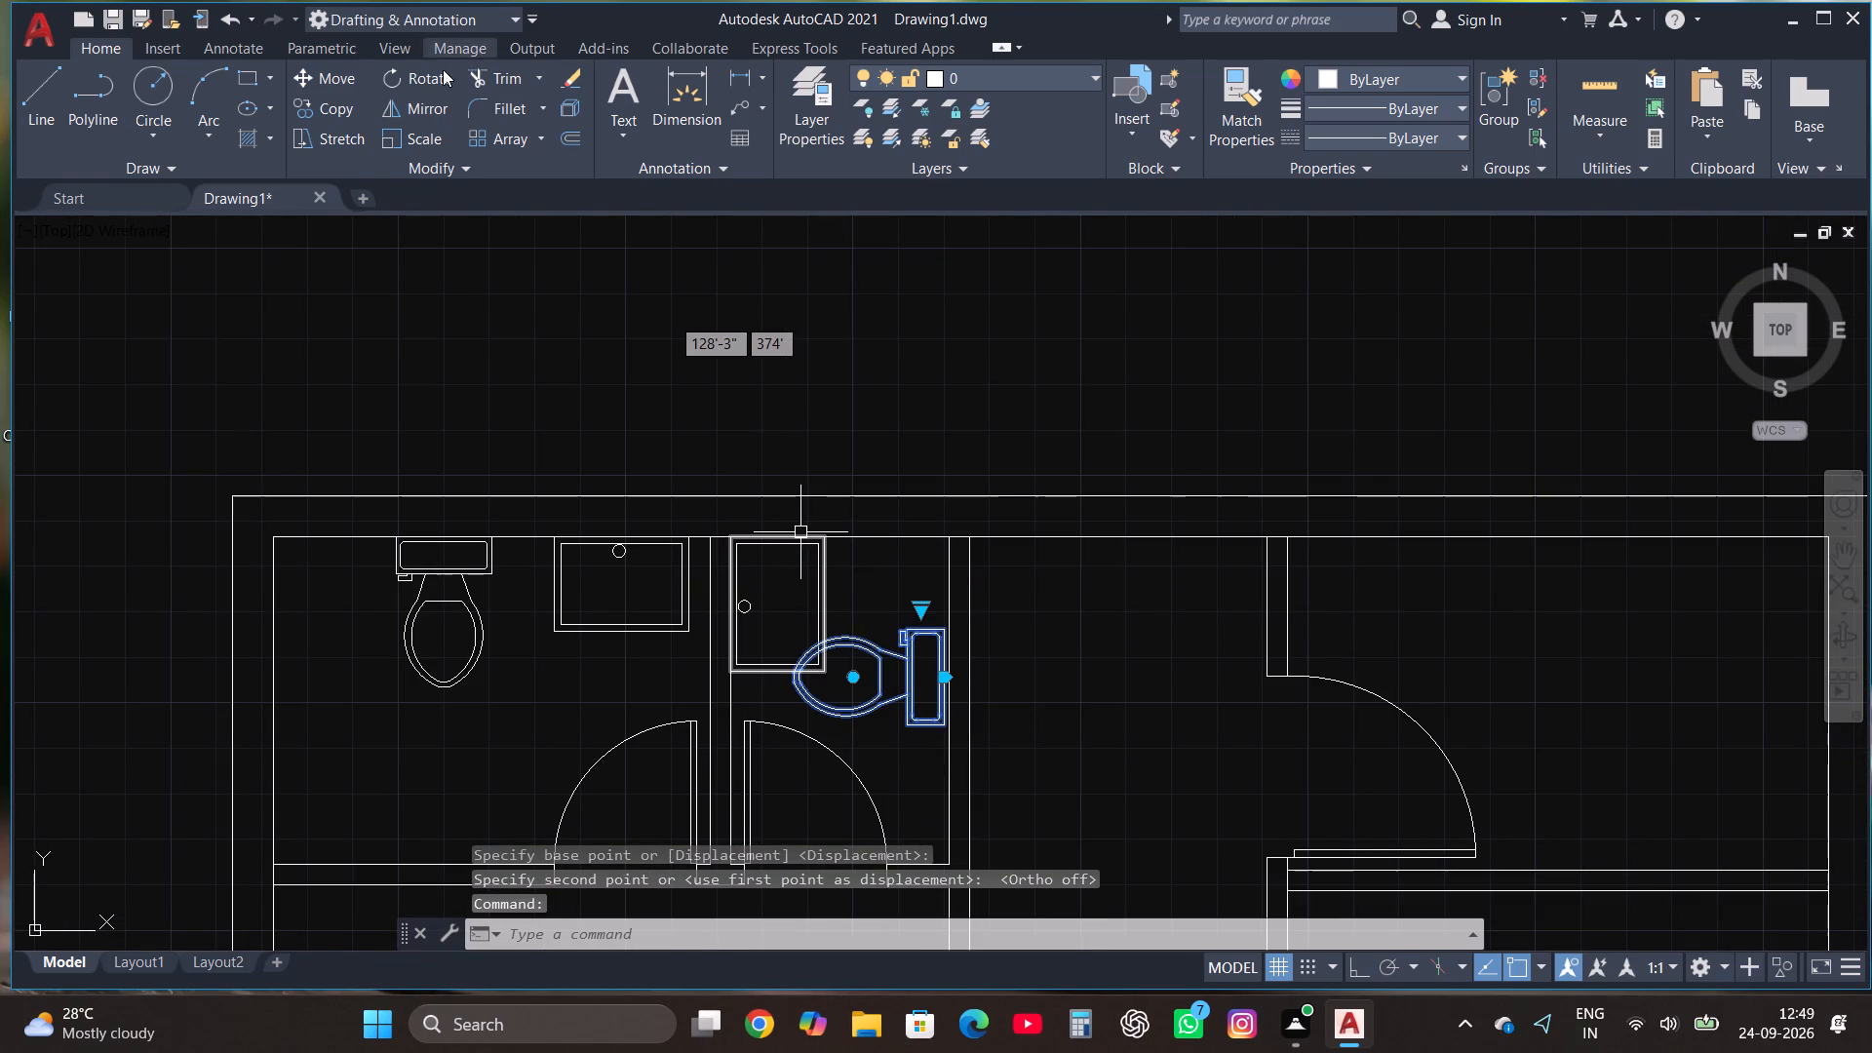
left_click(350, 74)
left_click(894, 689)
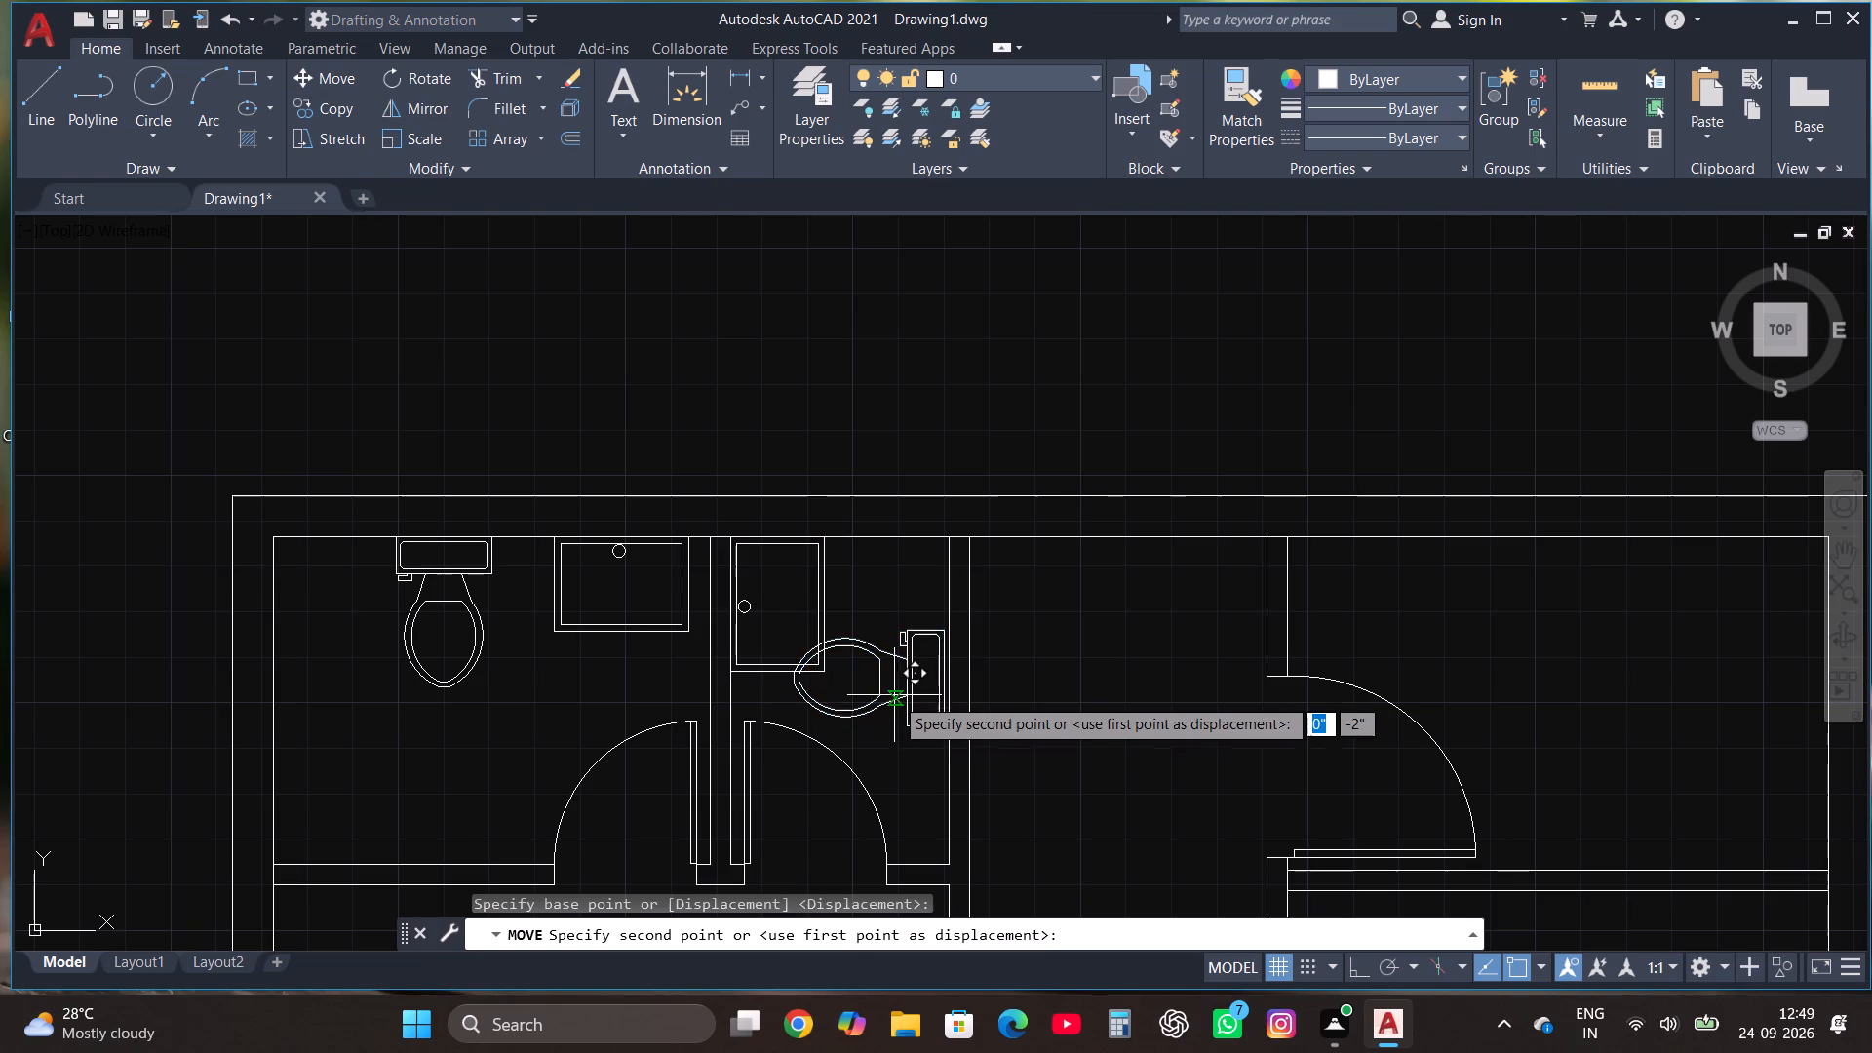
left_click(894, 715)
scroll(993, 561, "down", 1)
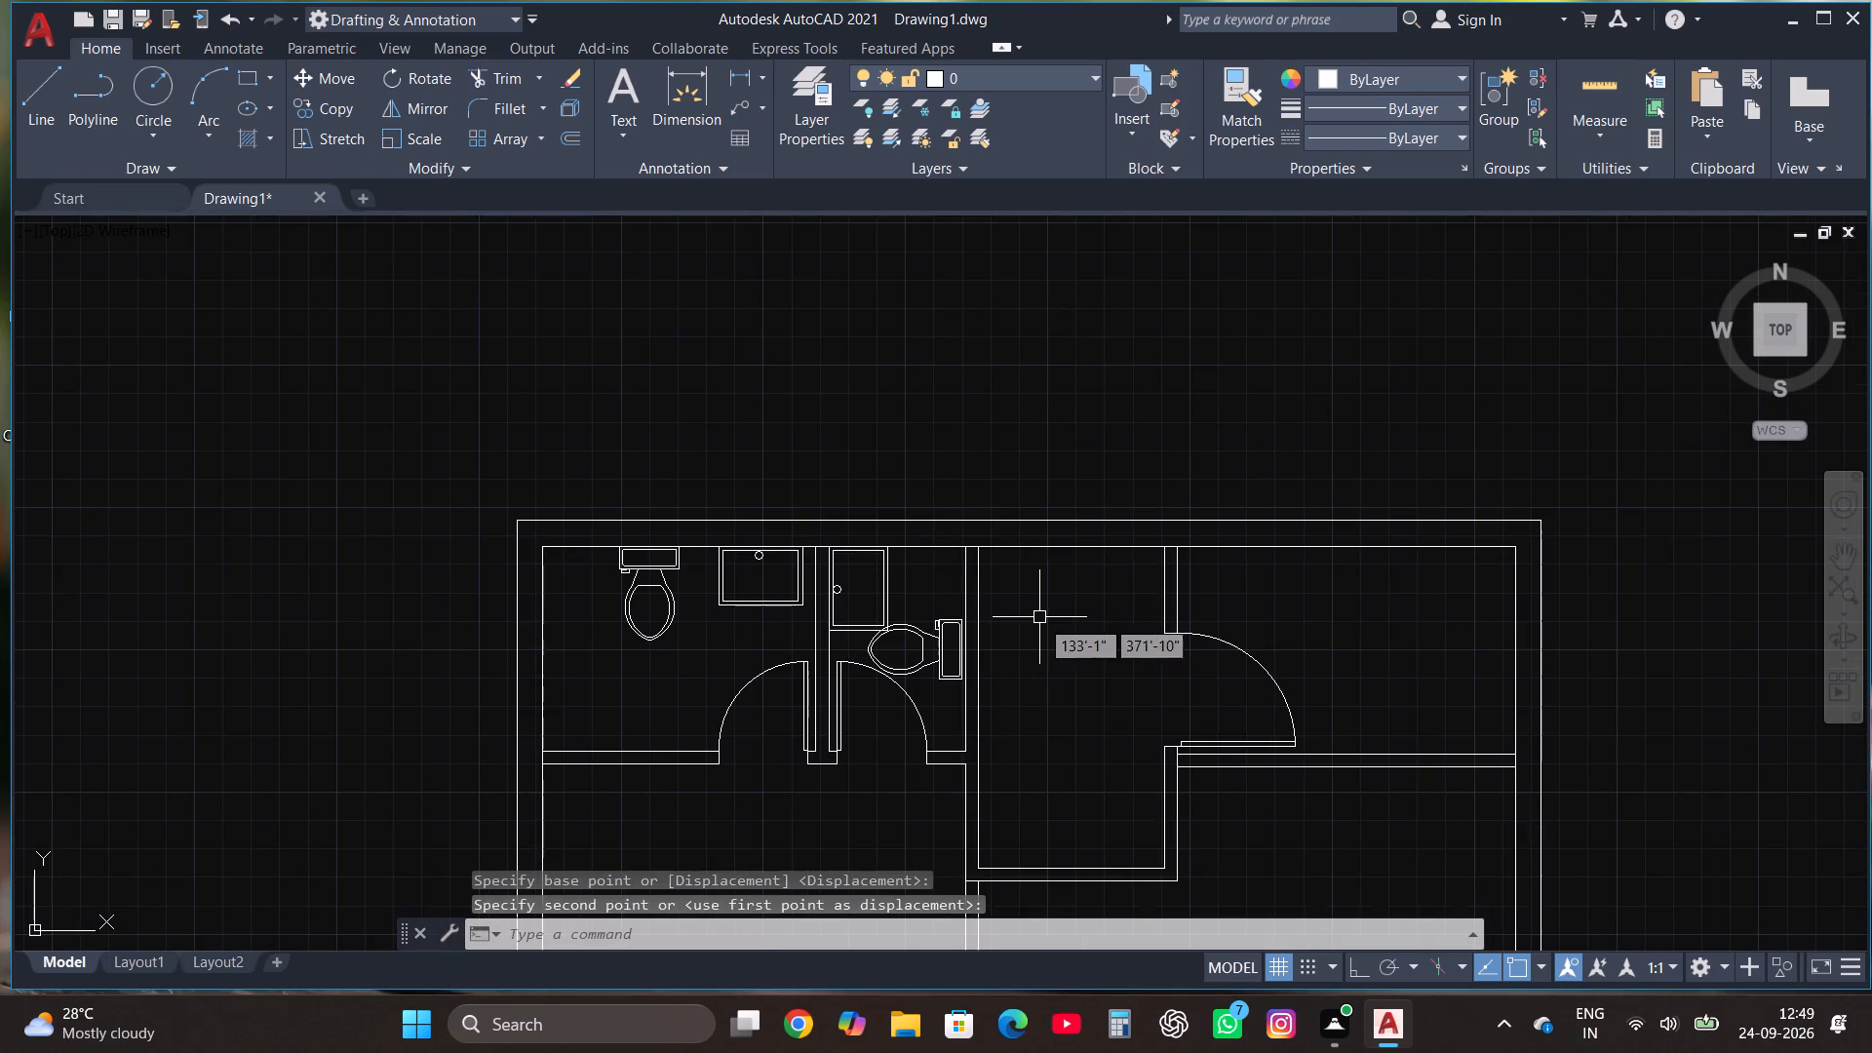
key("Escape")
Move that toilet by its tank's bottom-right corner so the tank sits flush against the room's right wall.
scroll(1000, 655, "up", 1)
left_click(920, 637)
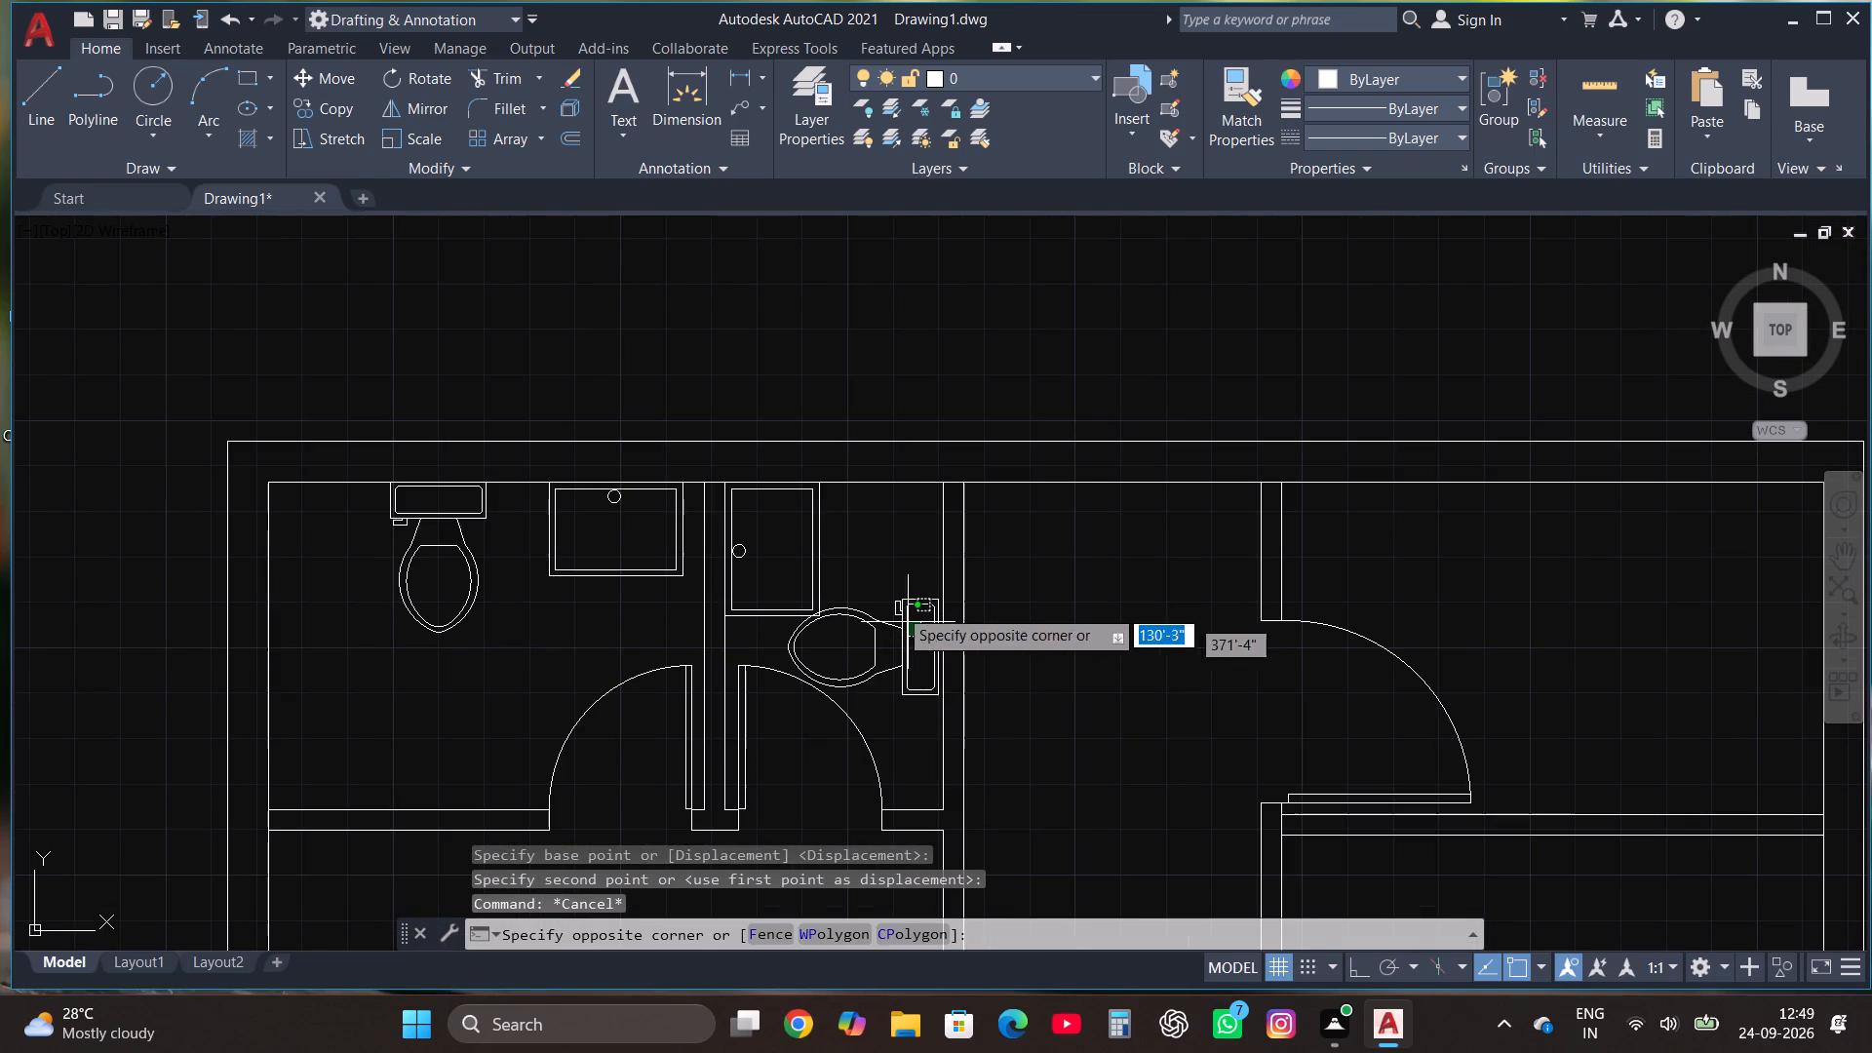
left_click(892, 601)
left_click(351, 71)
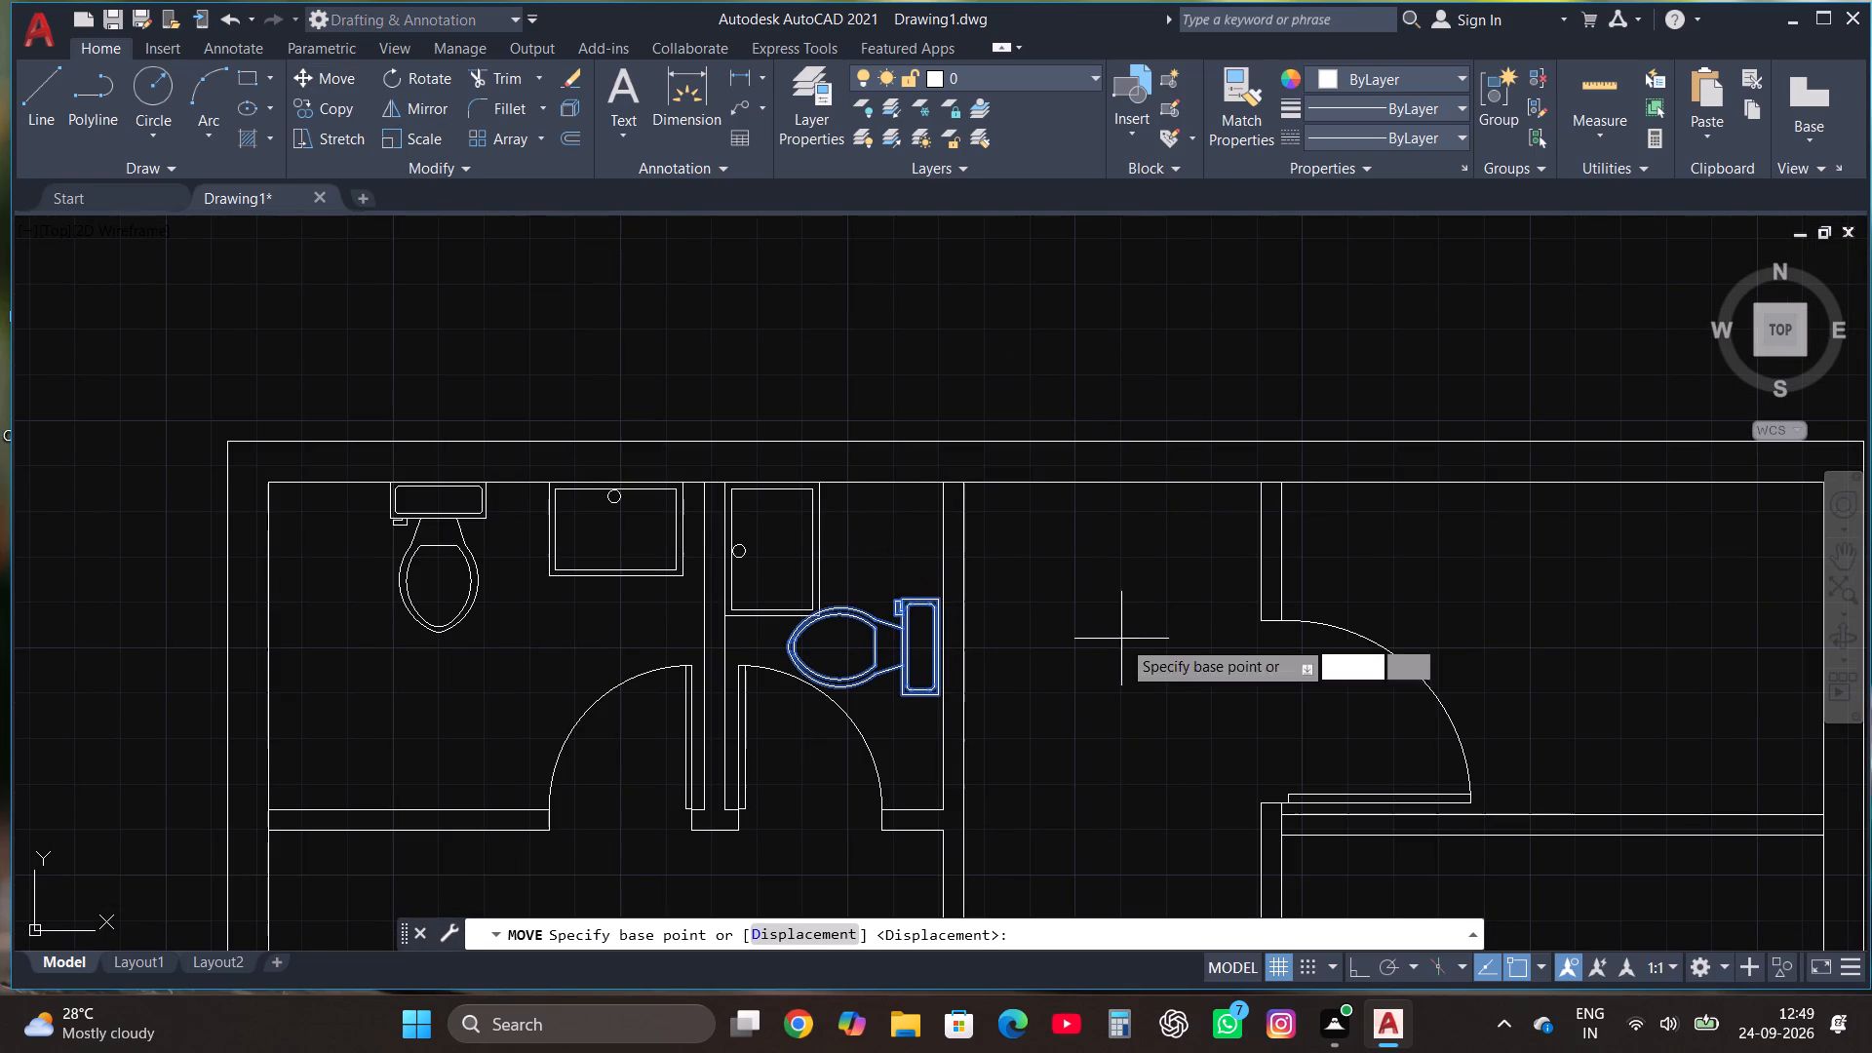
scroll(977, 695, "up", 3)
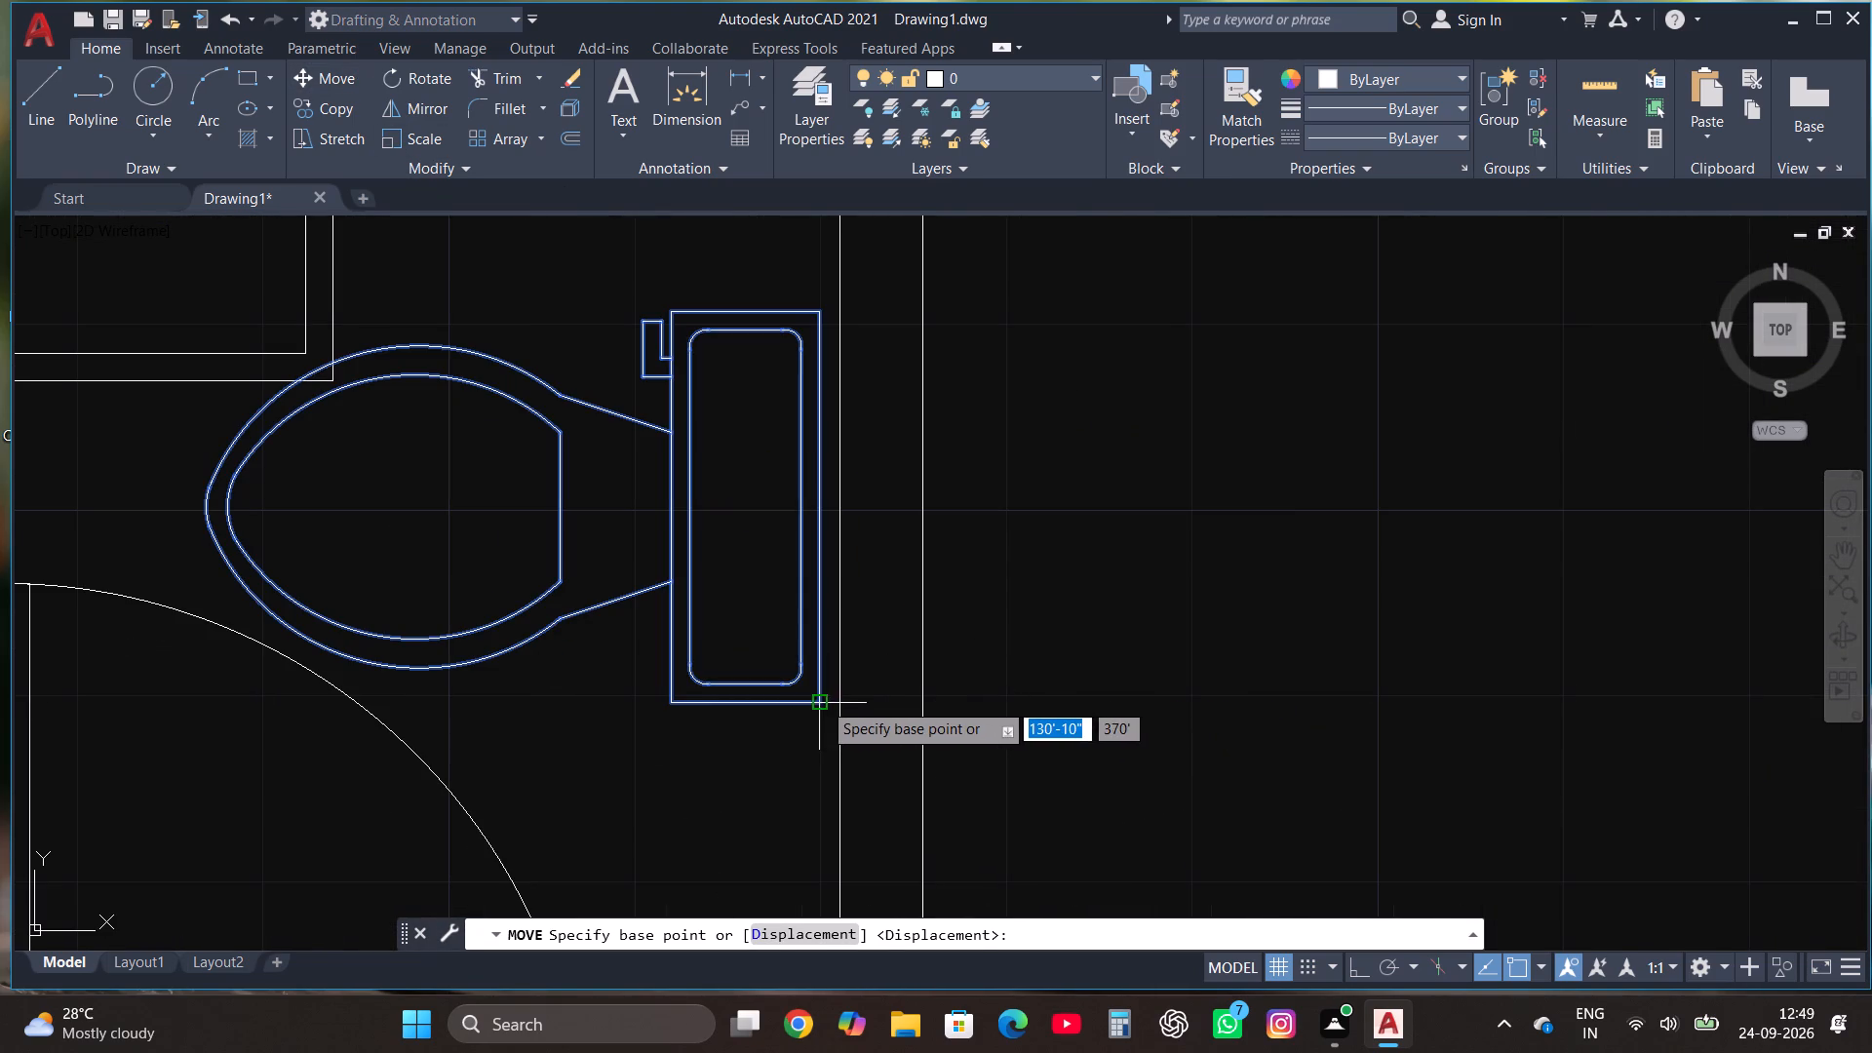
left_click(821, 702)
left_click(838, 730)
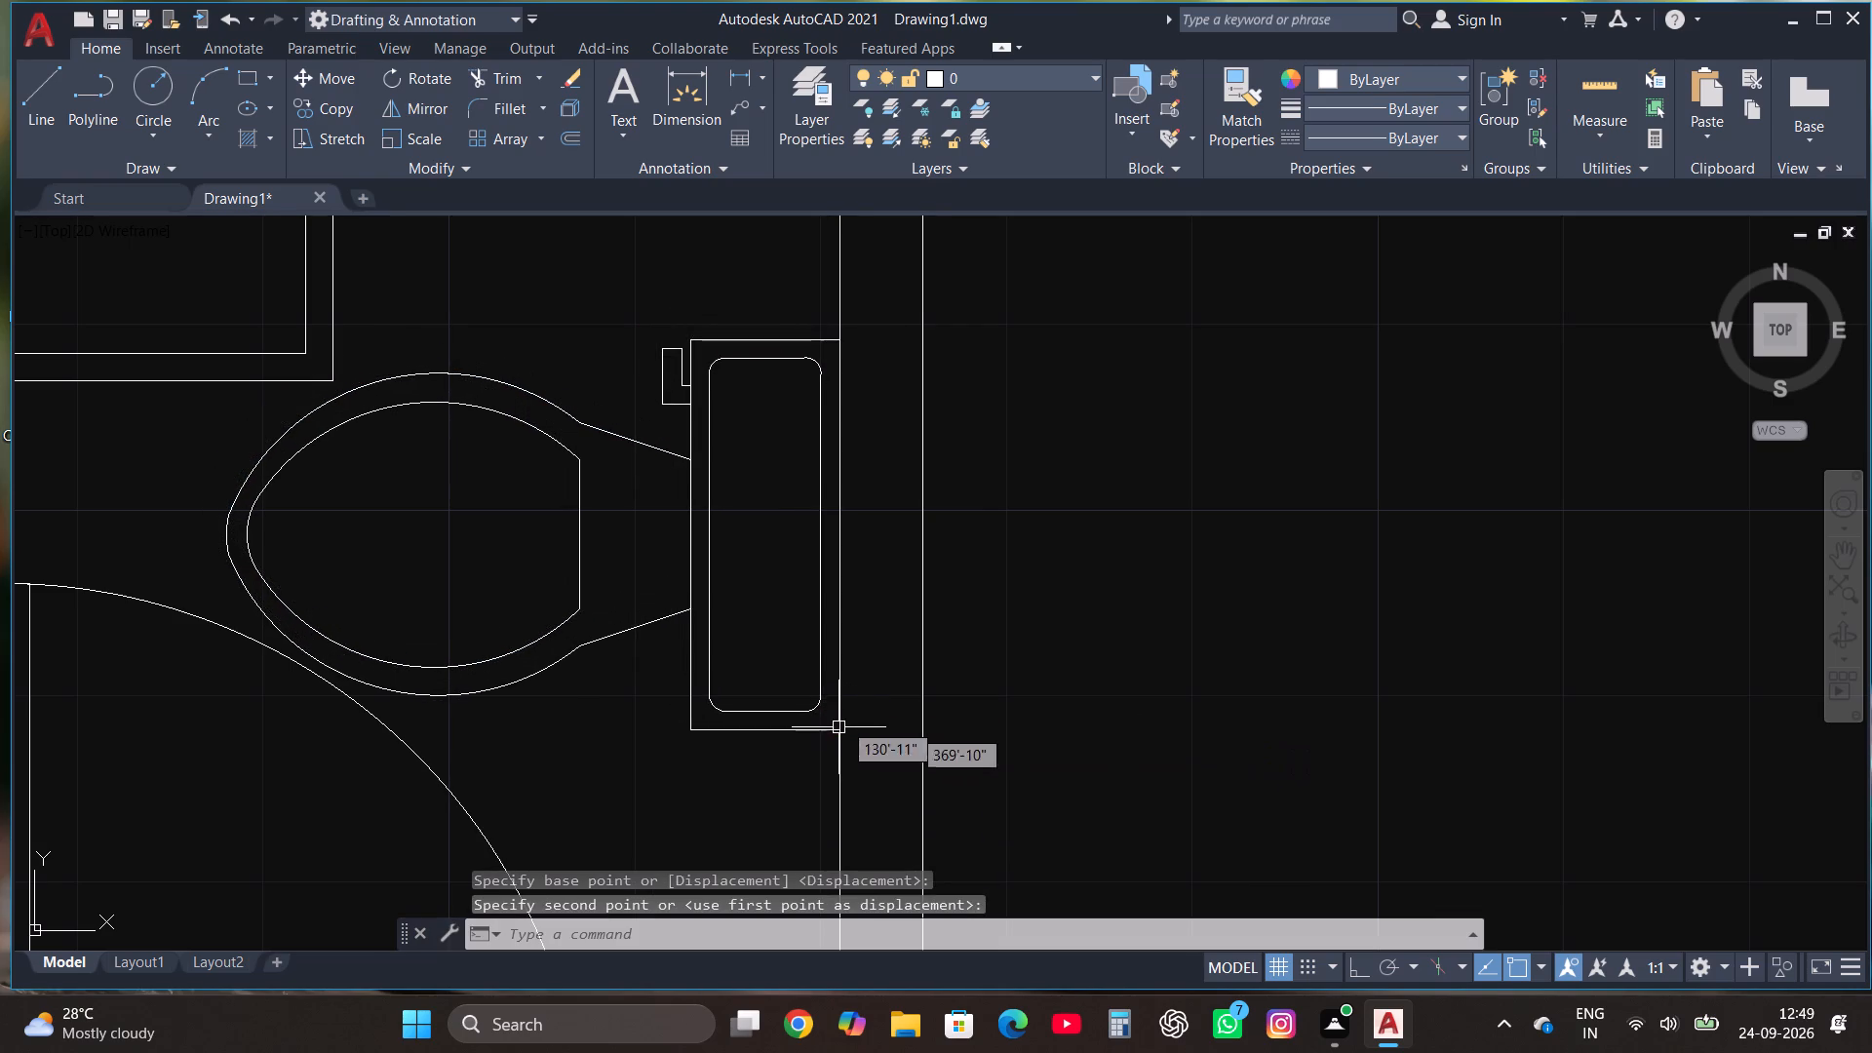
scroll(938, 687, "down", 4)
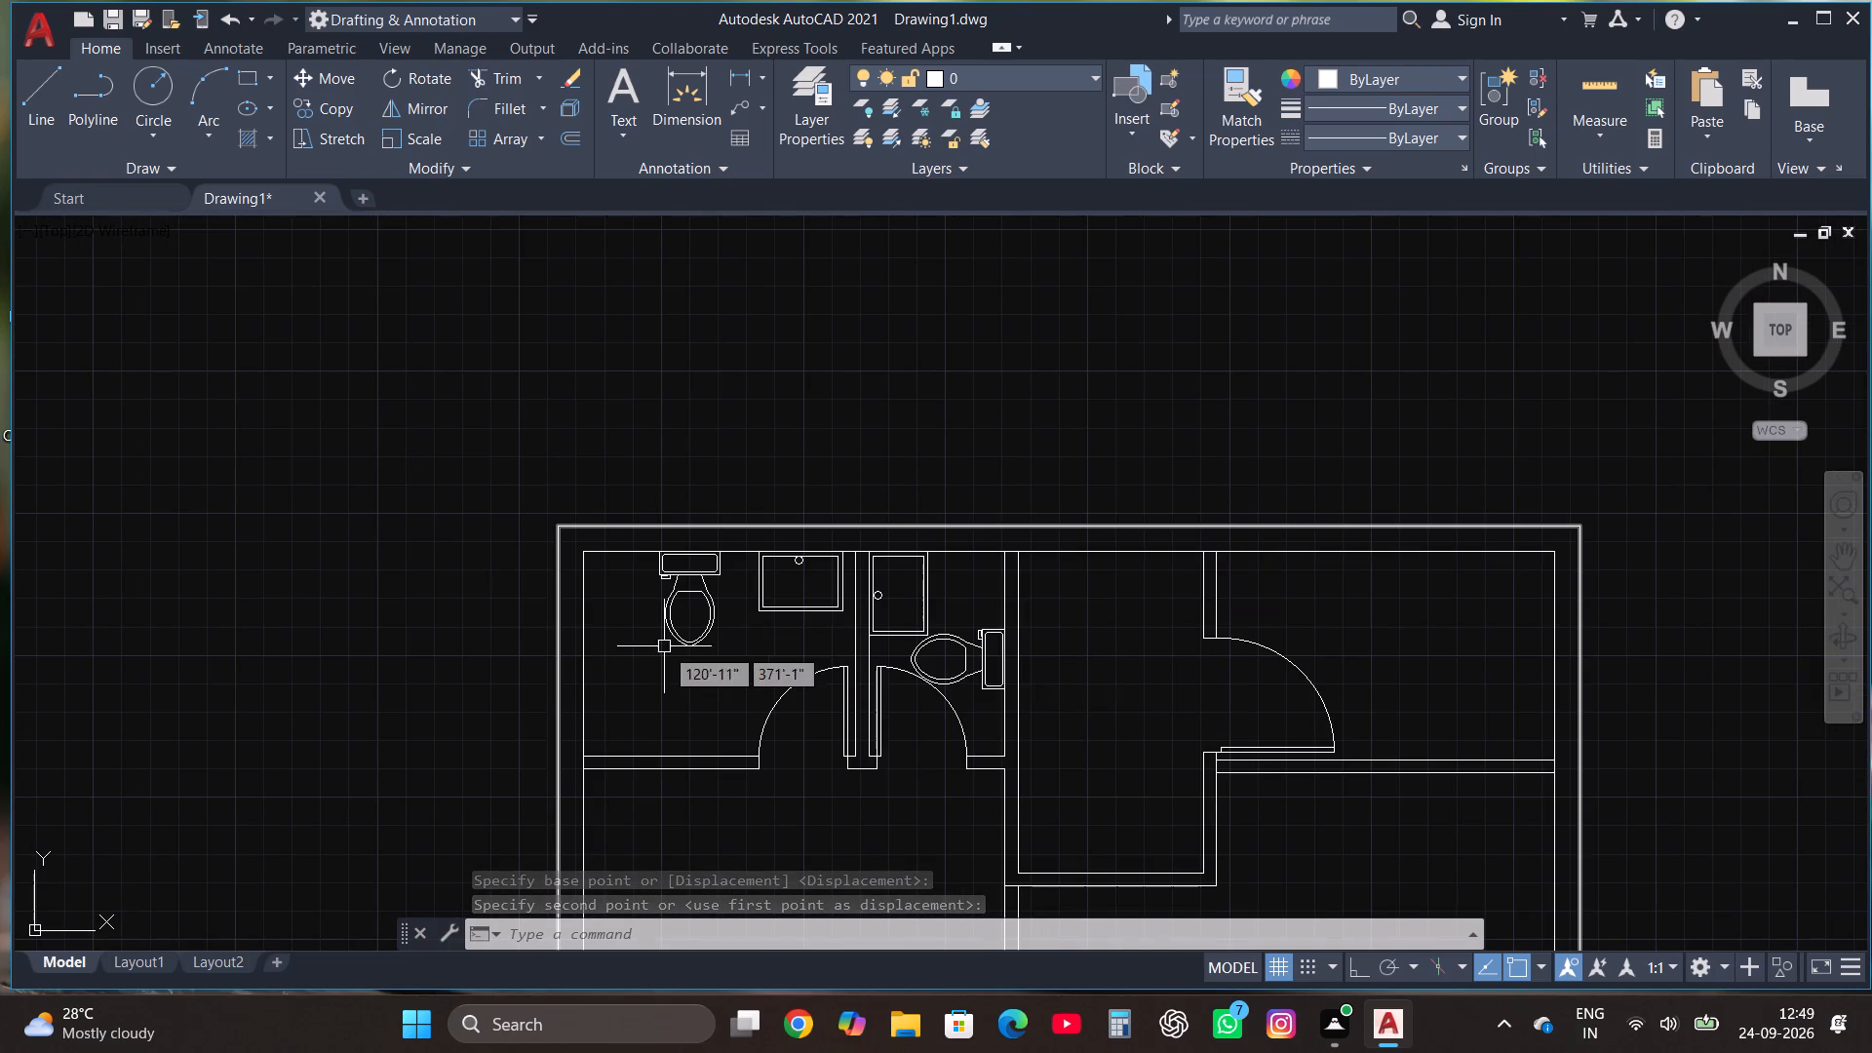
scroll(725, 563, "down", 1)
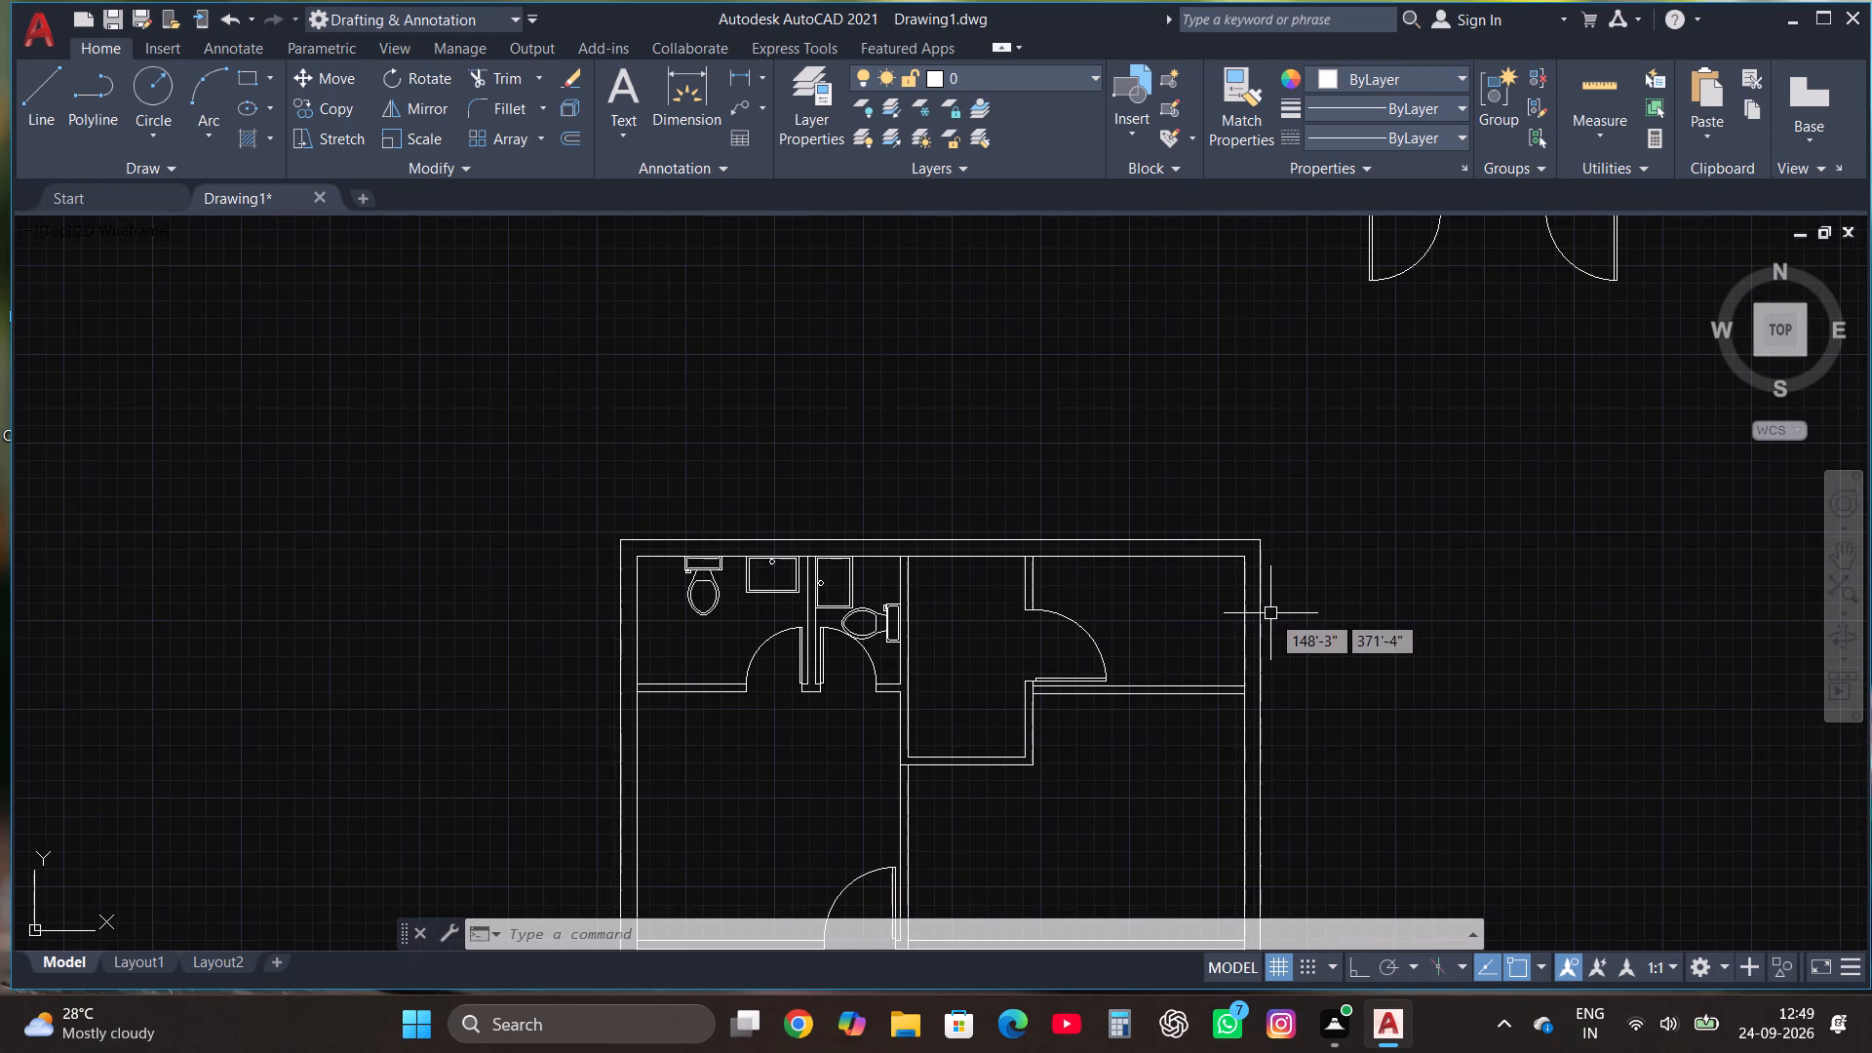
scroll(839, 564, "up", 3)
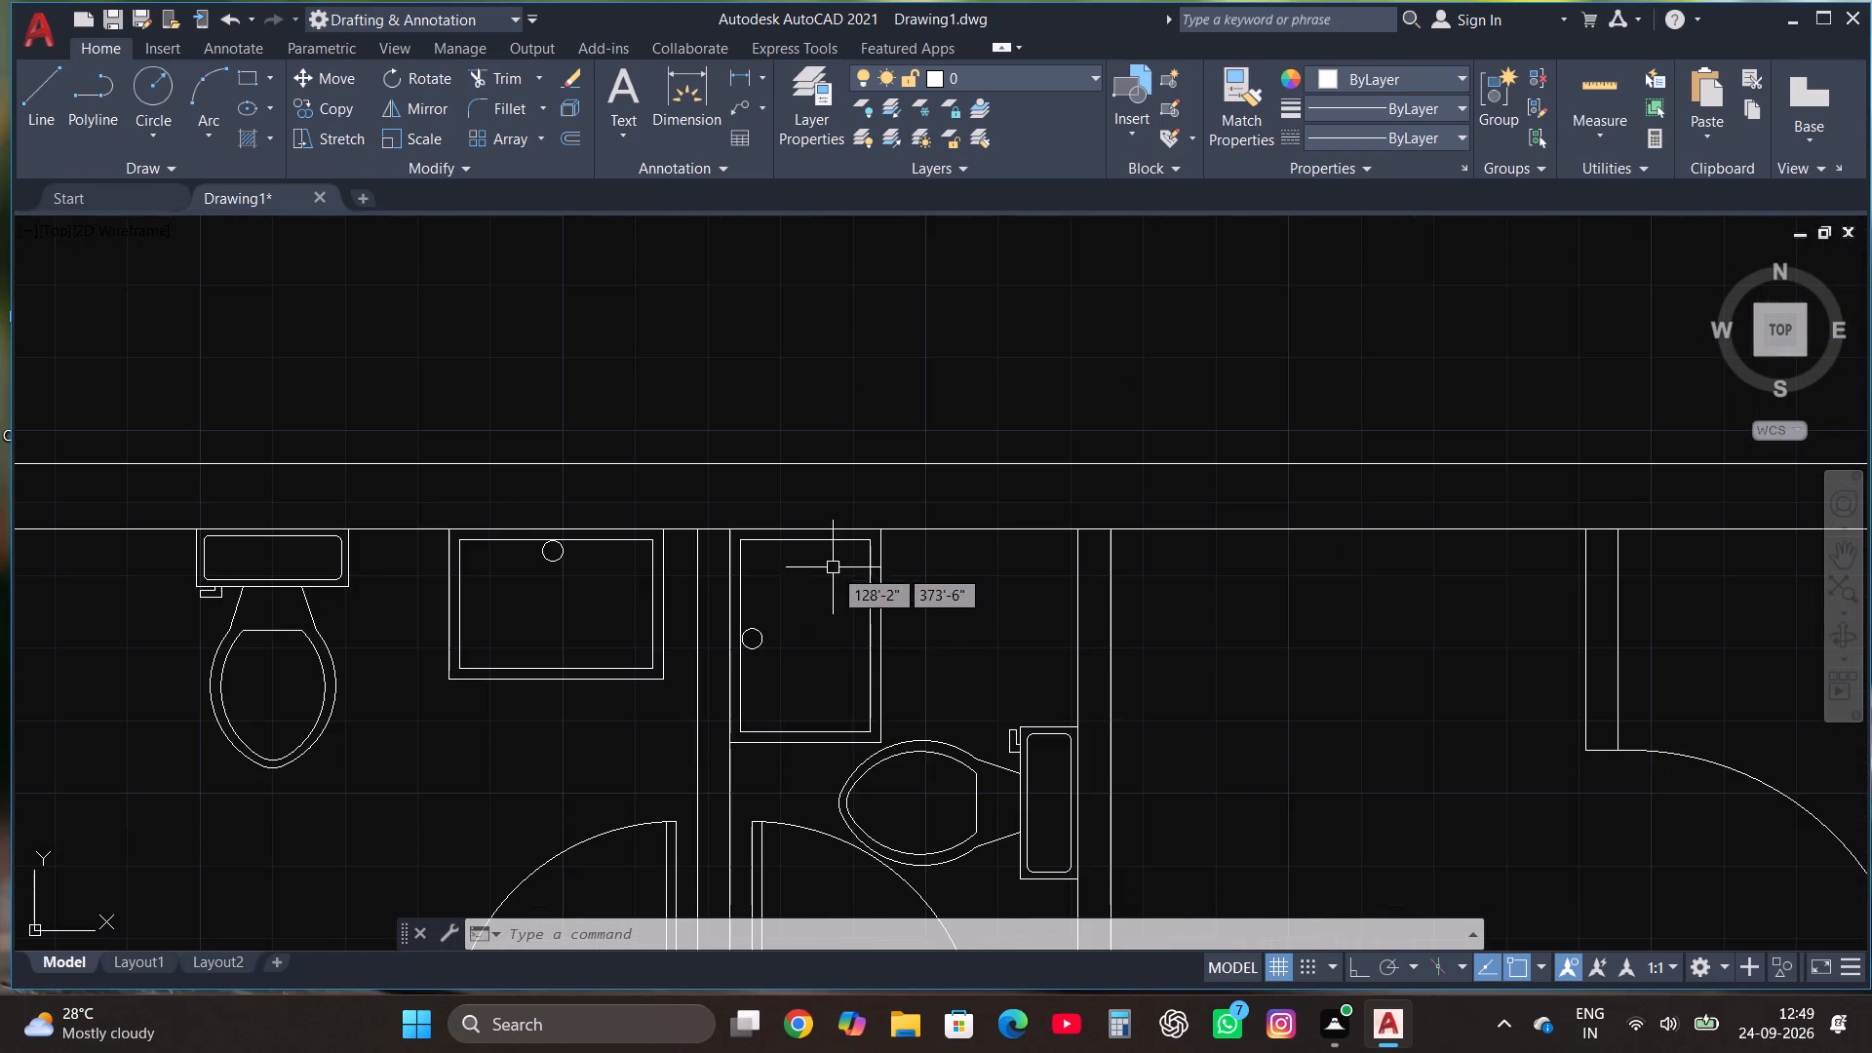
Copy the washbasin in the second small top room by its top-left corner into the top-left corner of the top-right room.
left_click(713, 764)
left_click(915, 515)
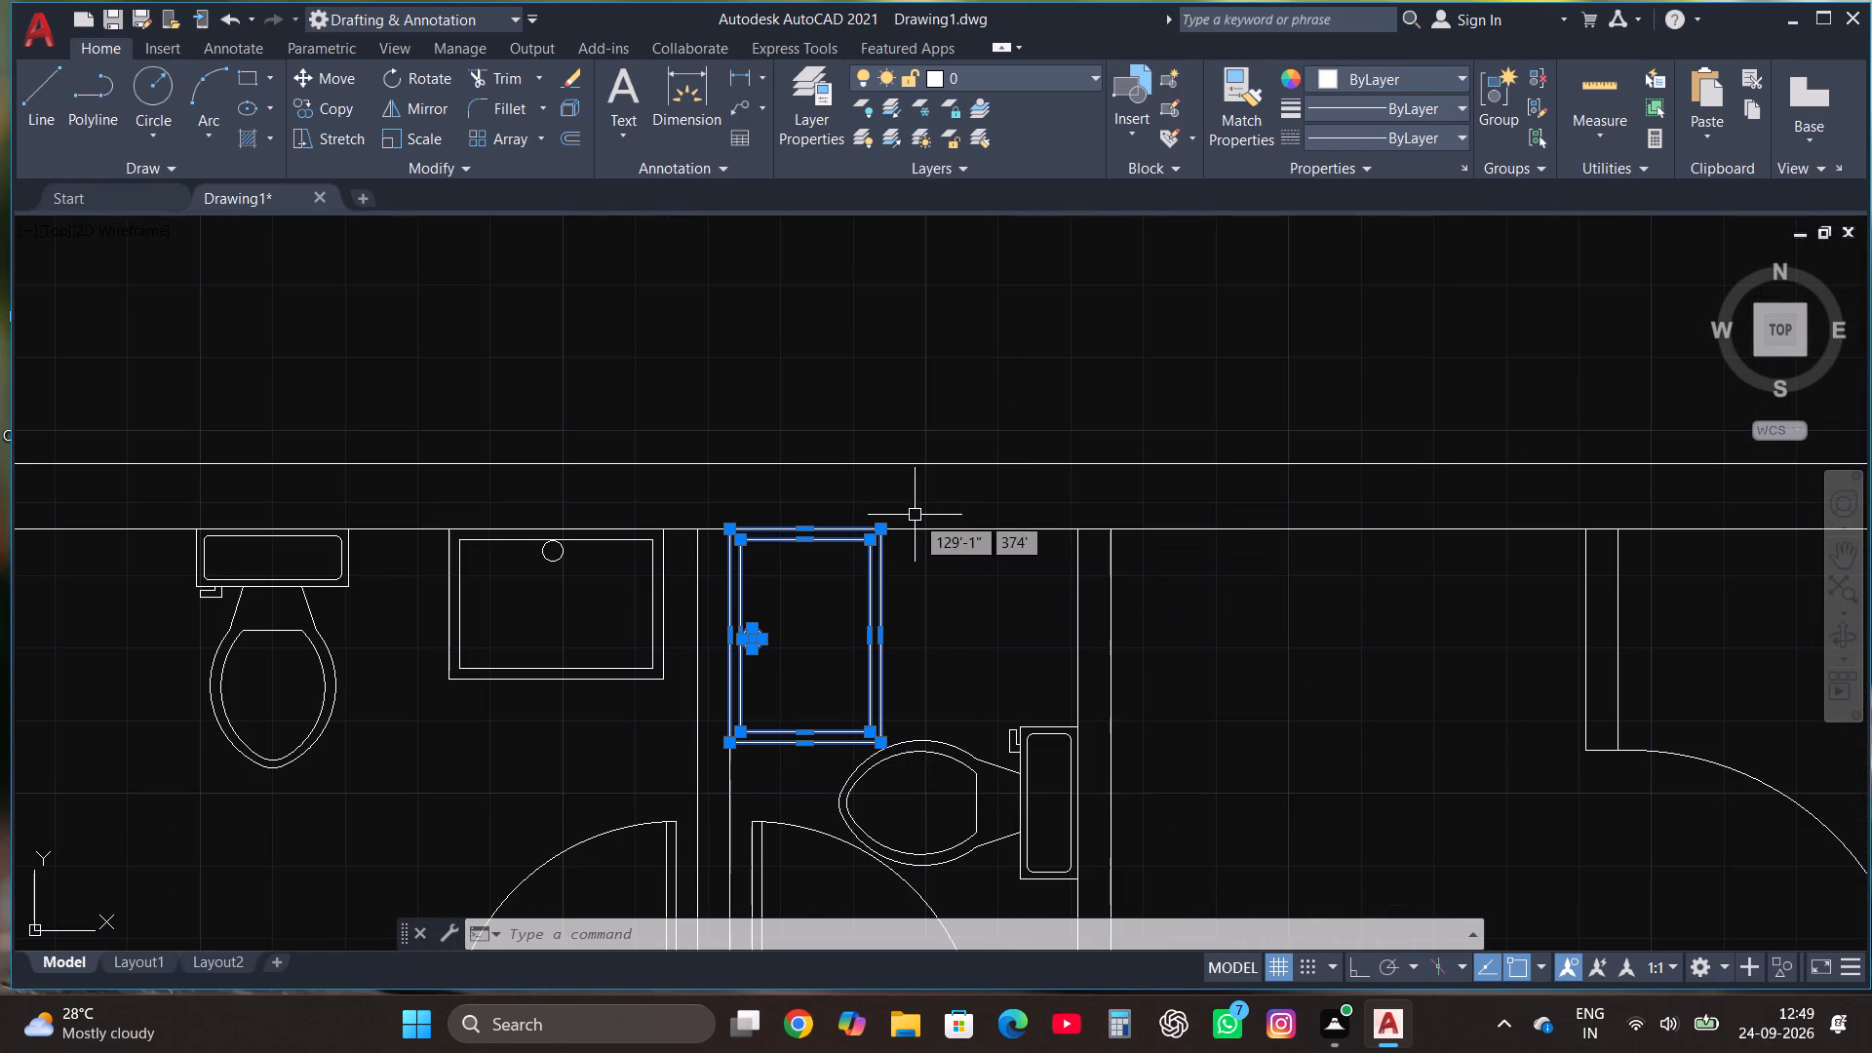
left_click(331, 100)
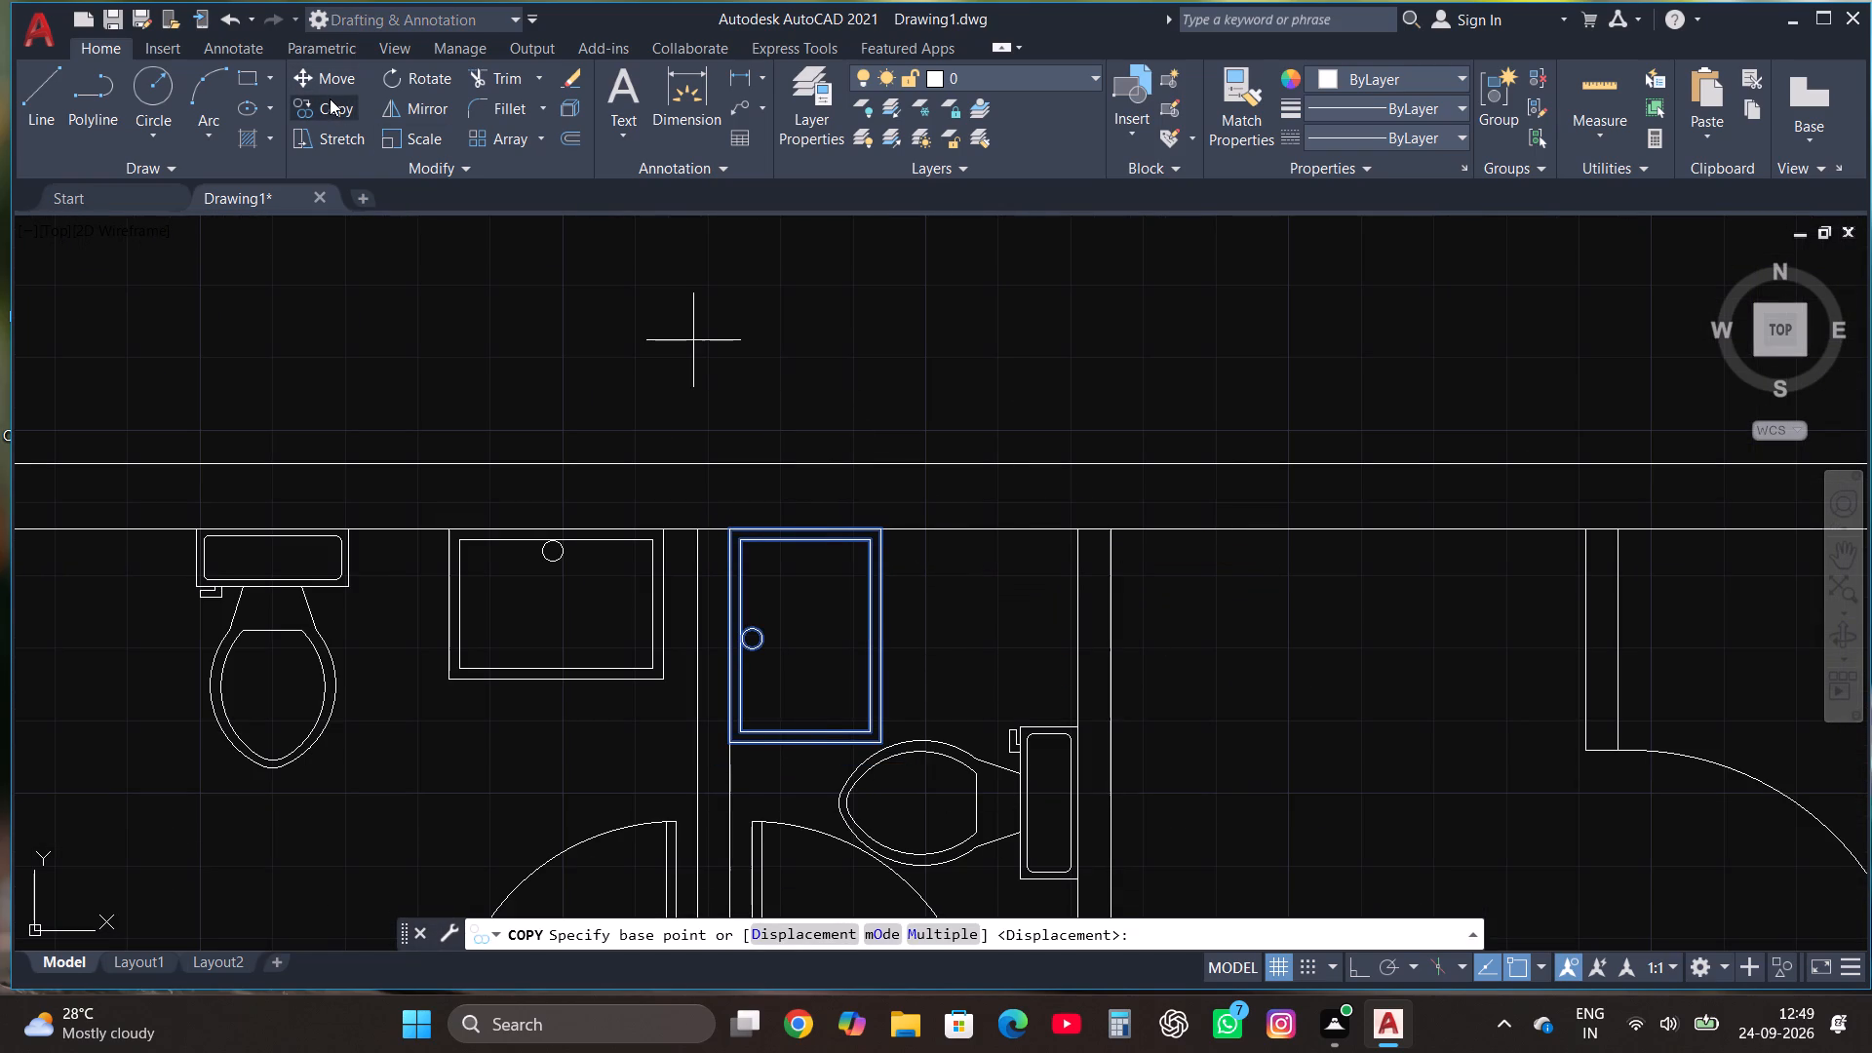
left_click(732, 528)
scroll(730, 578, "down", 2)
scroll(1128, 565, "up", 3)
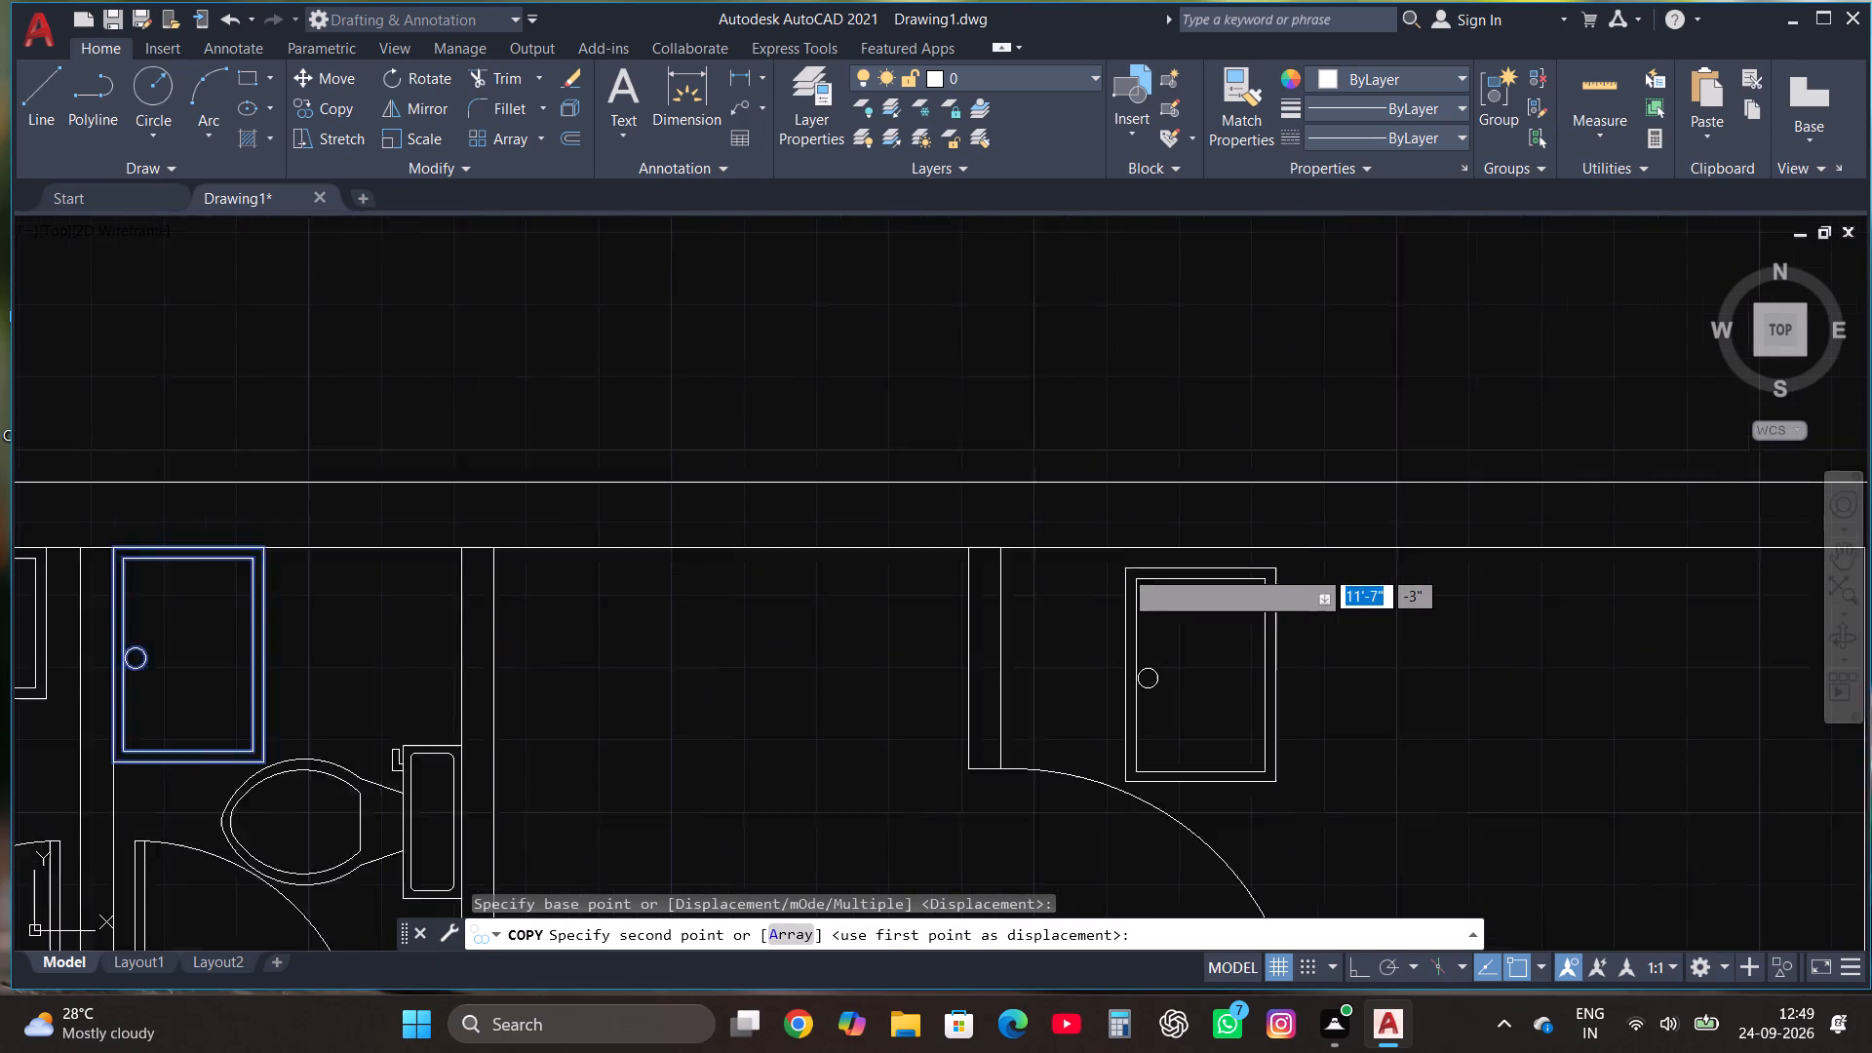
left_click(931, 536)
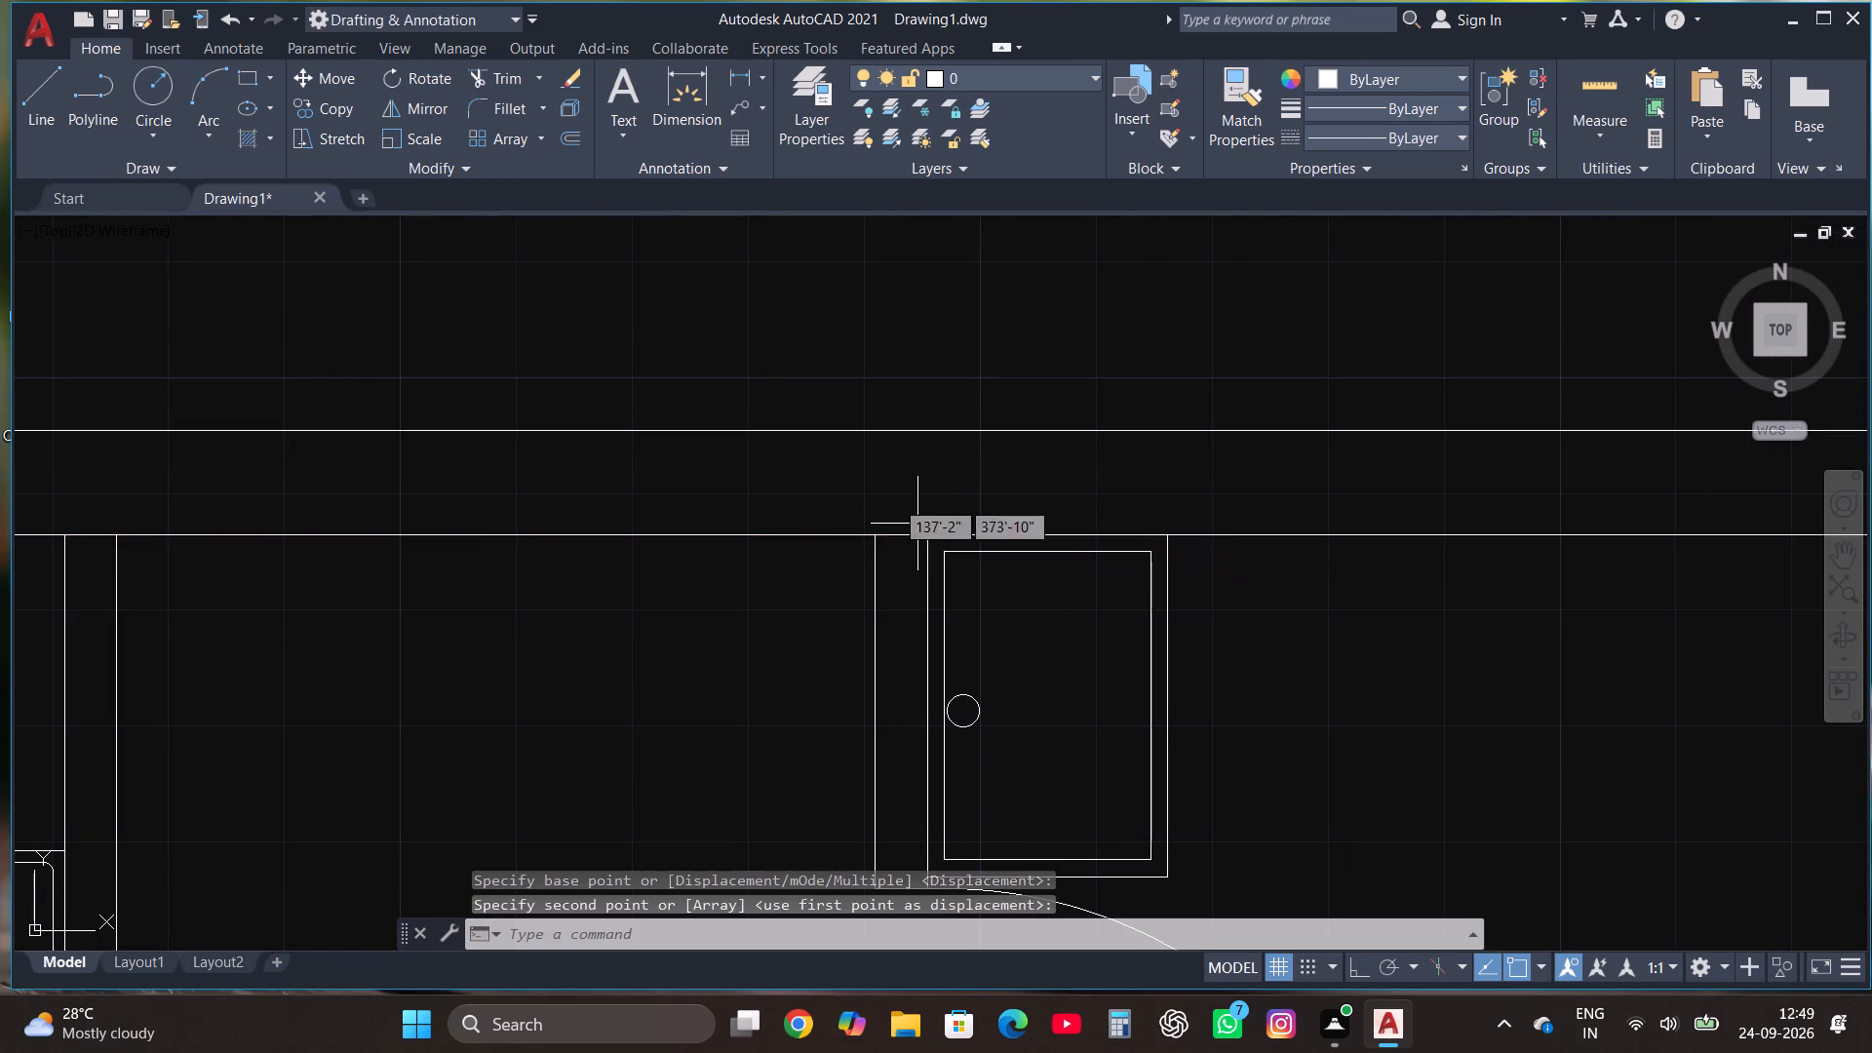
Draw an upright rectangle about 3'-4" tall in the top-right room, just inside its right wall.
scroll(803, 419, "down", 3)
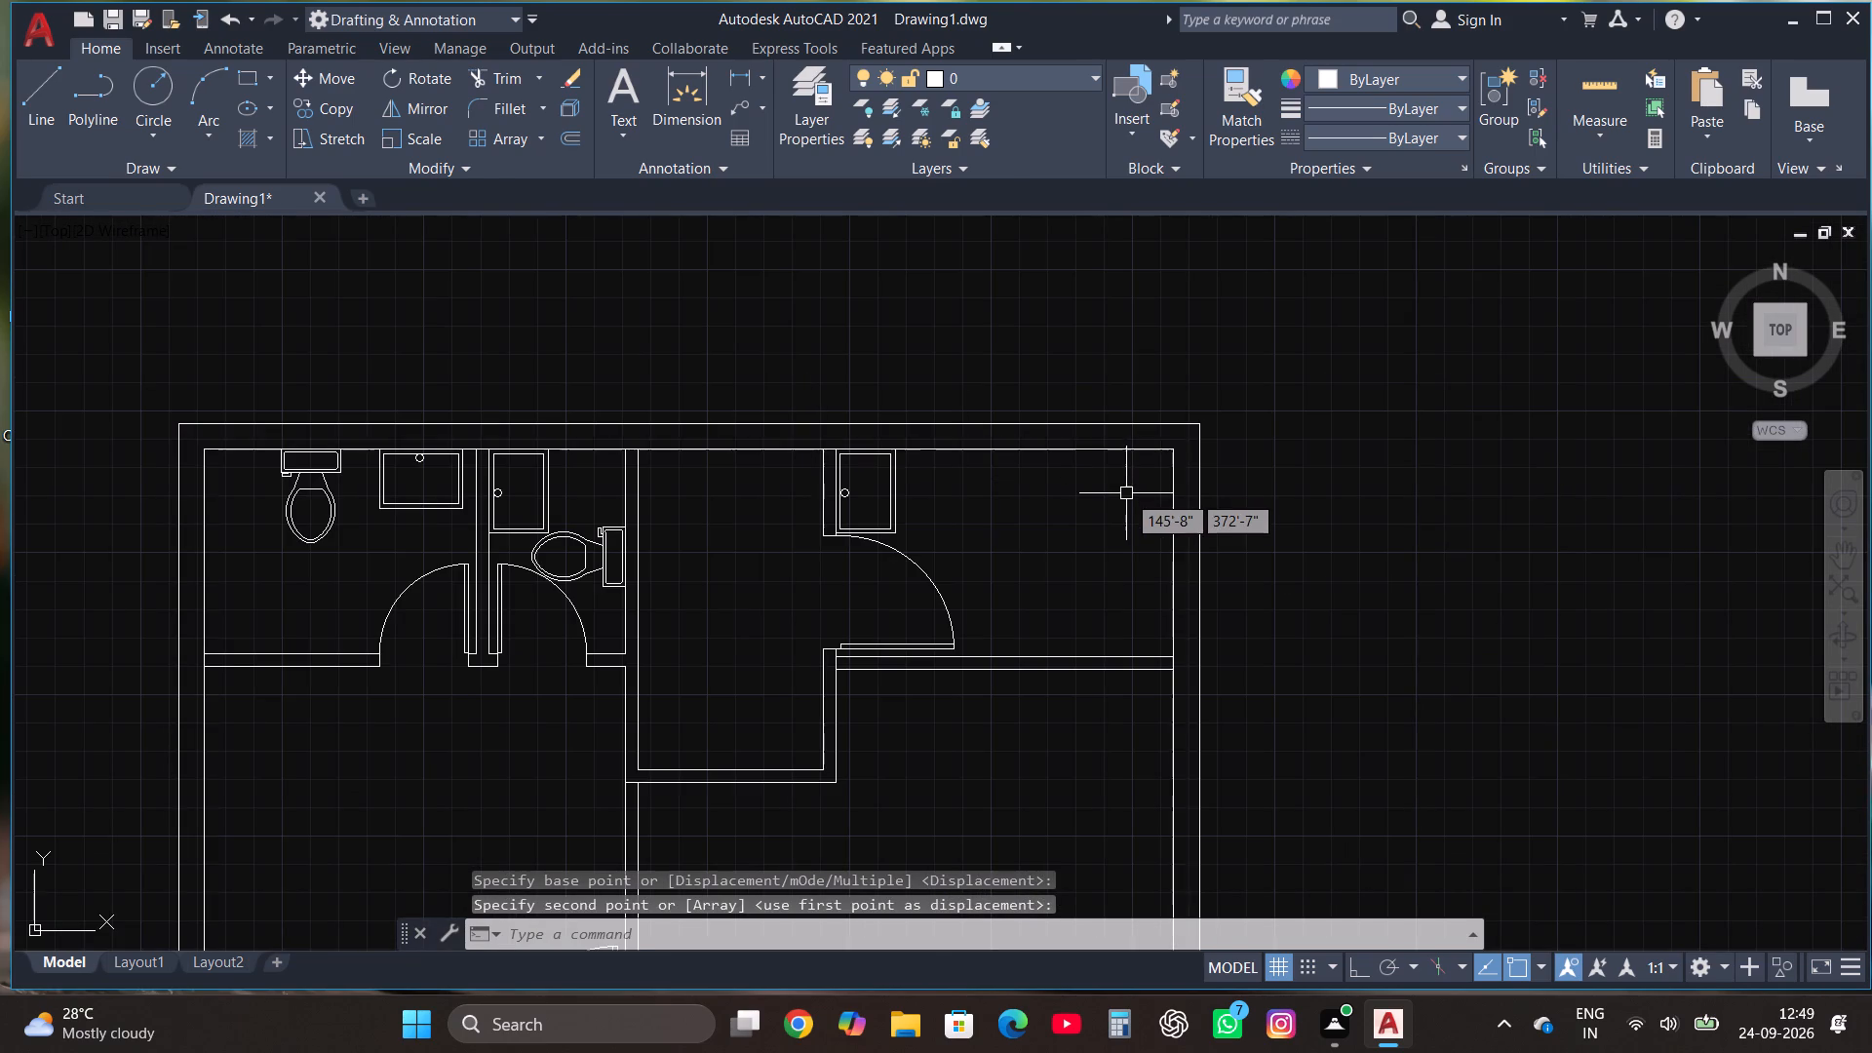
scroll(1128, 494, "up", 1)
scroll(1289, 506, "down", 2)
scroll(1292, 501, "up", 1)
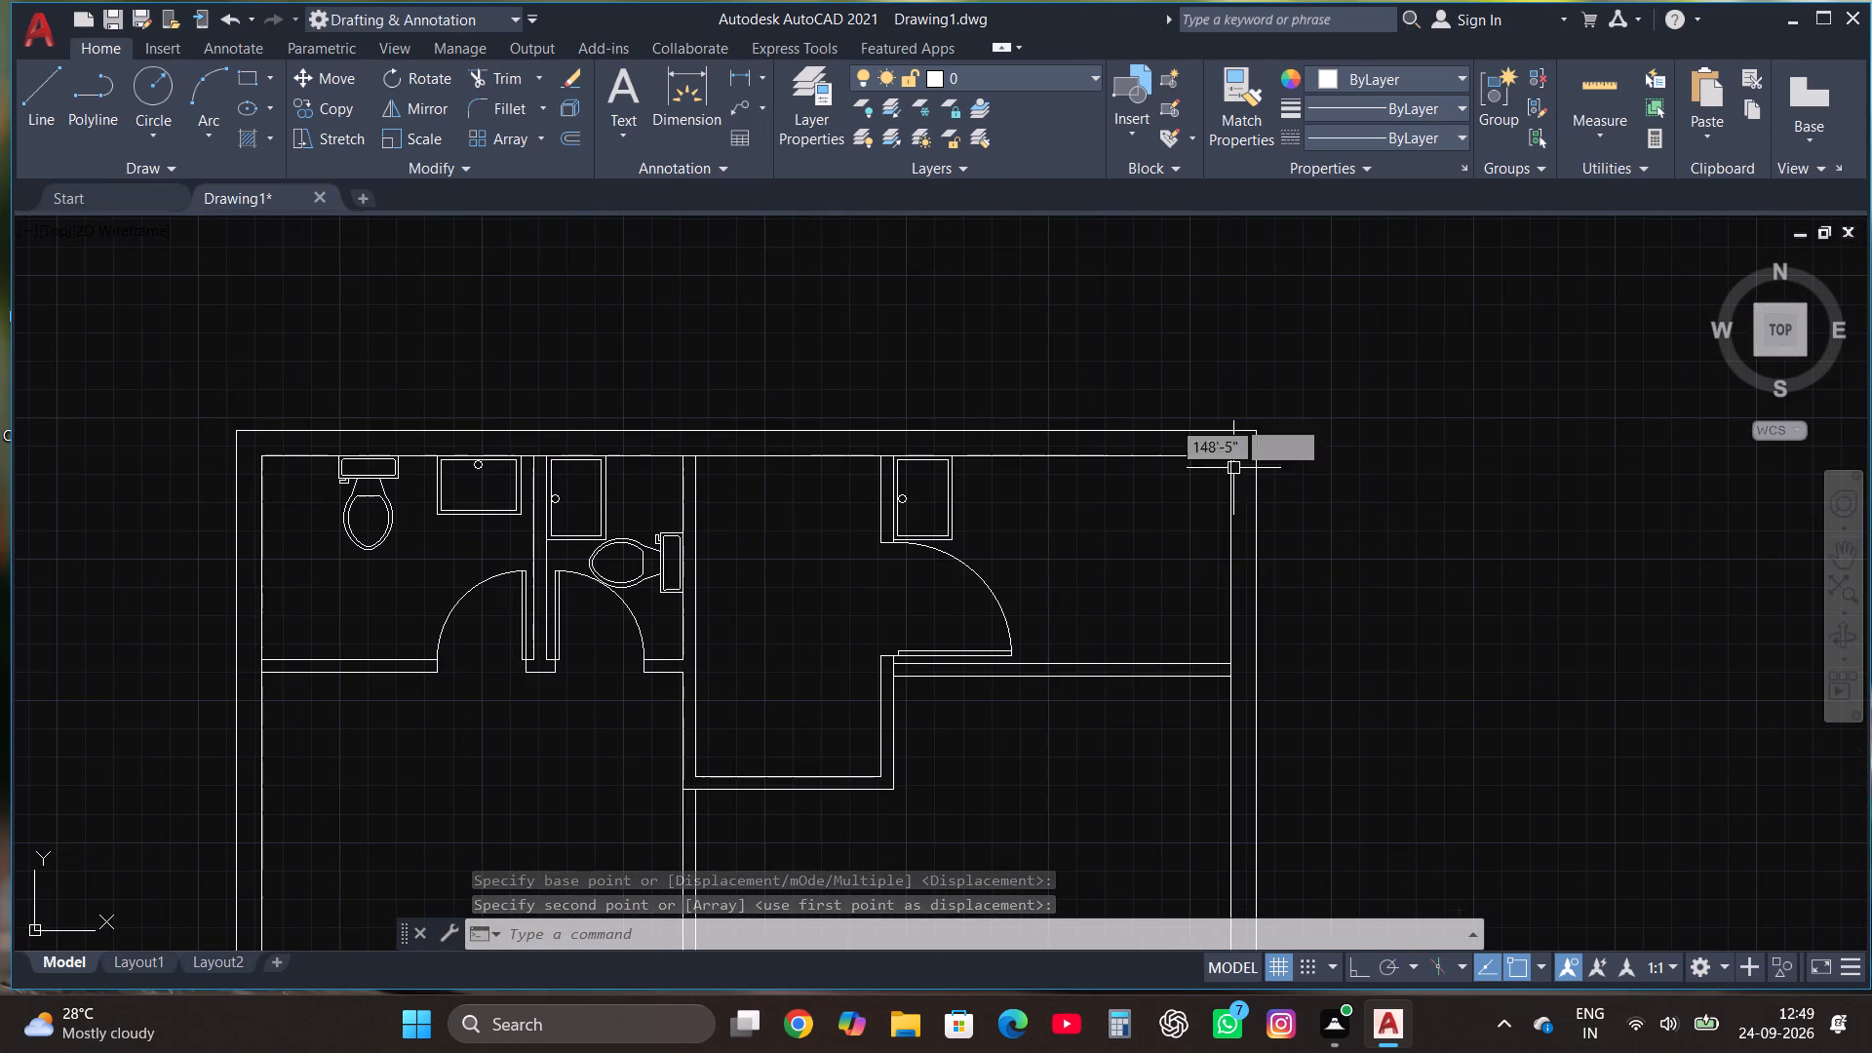
left_click(250, 75)
scroll(283, 207, "down", 1)
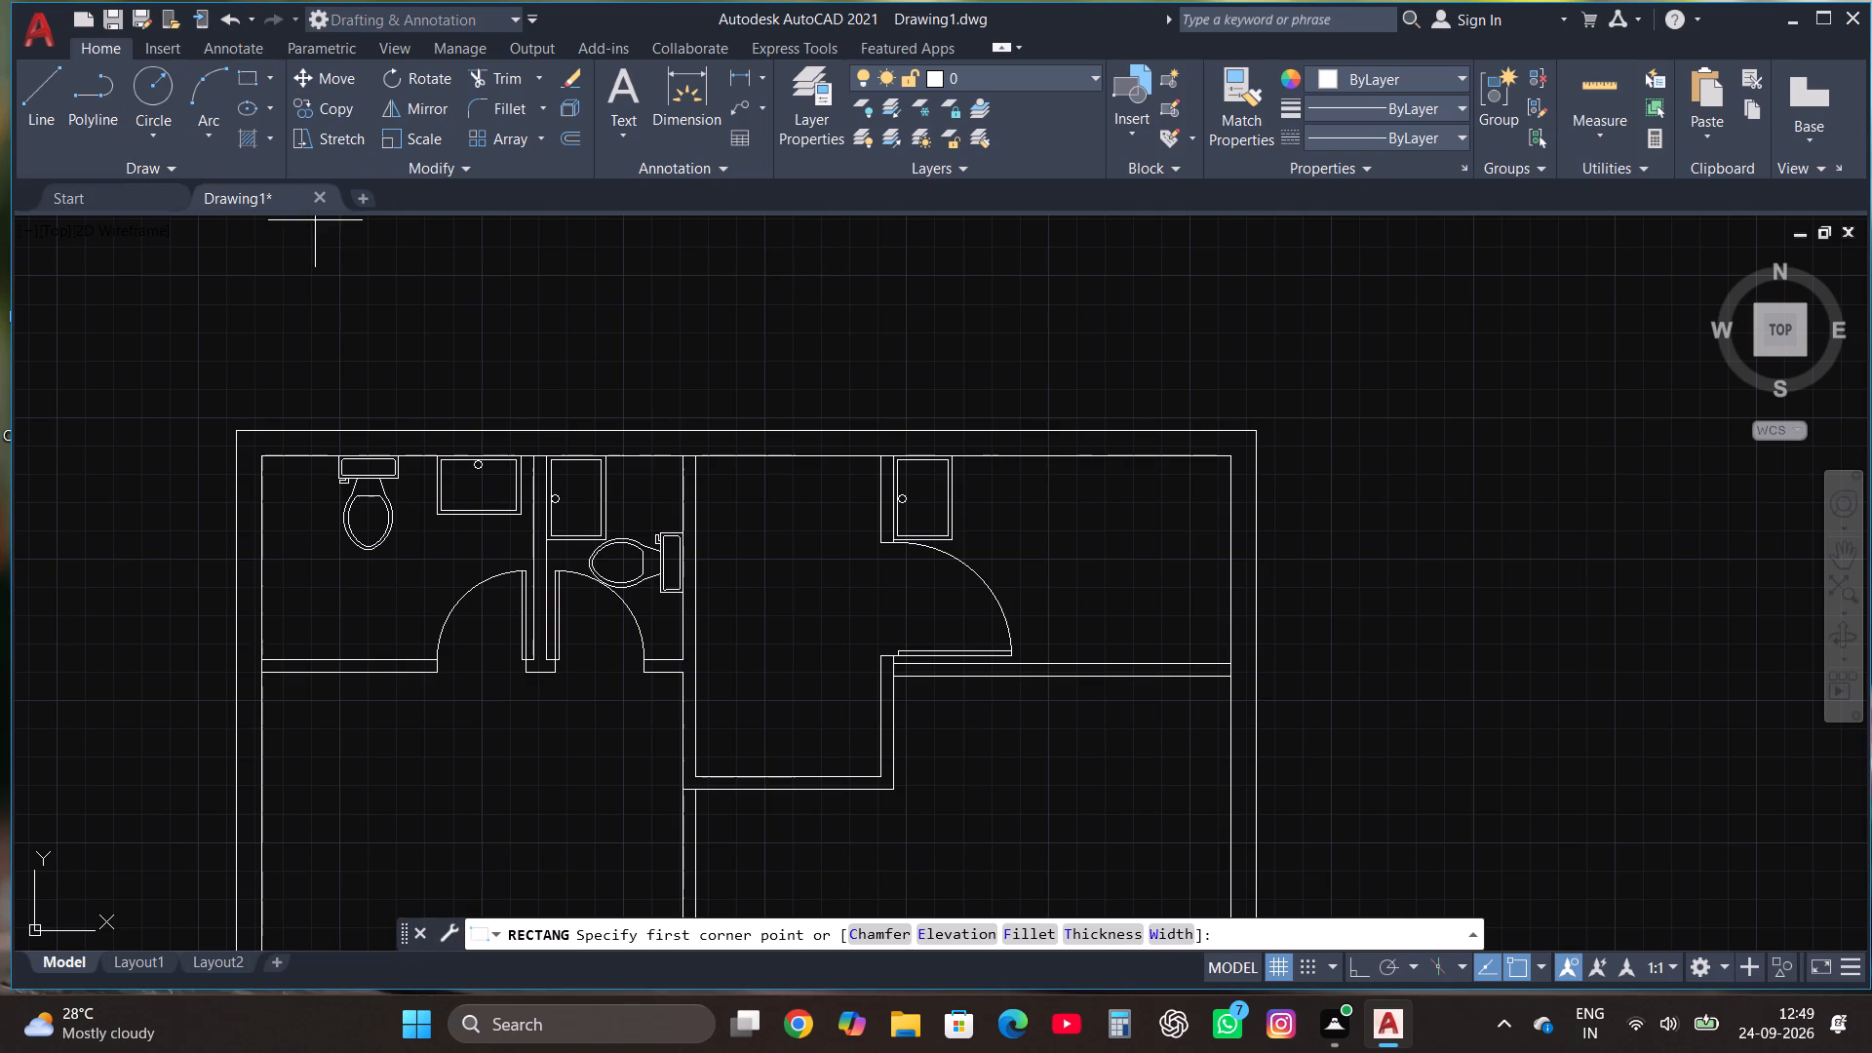
scroll(1331, 538, "up", 1)
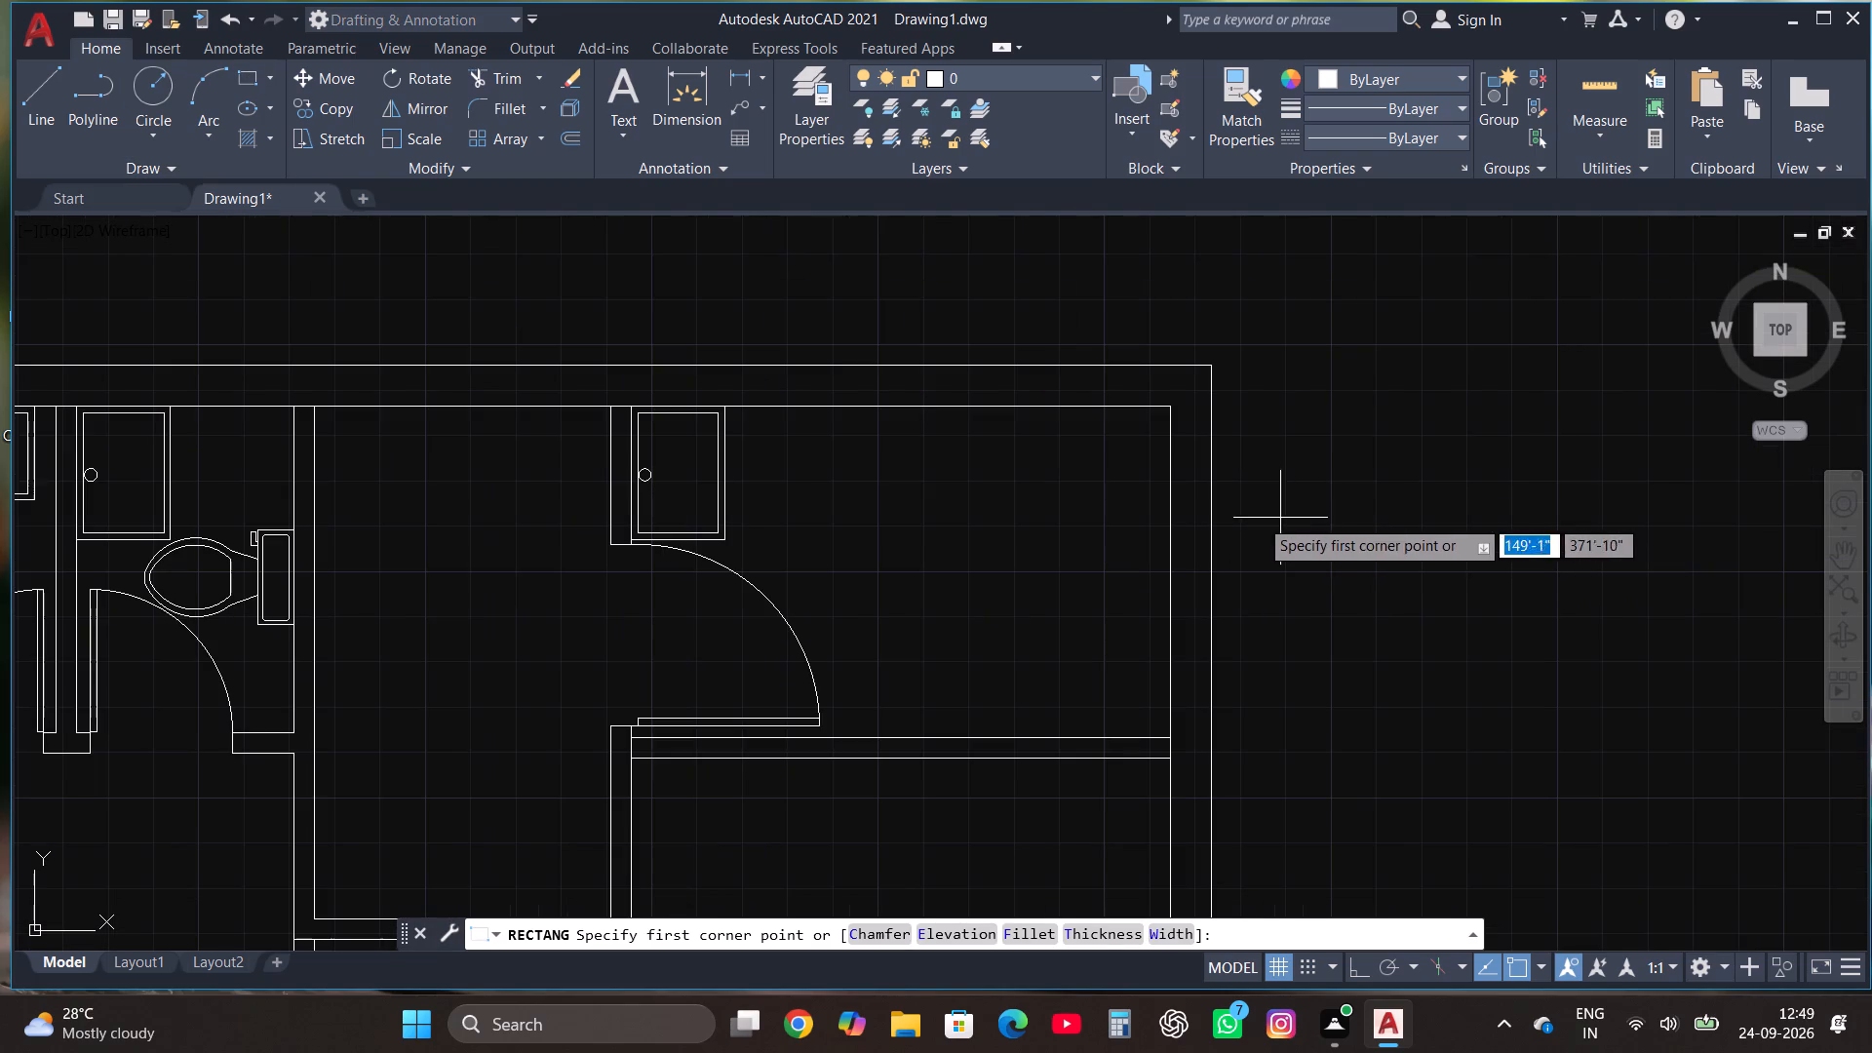
left_click(1158, 471)
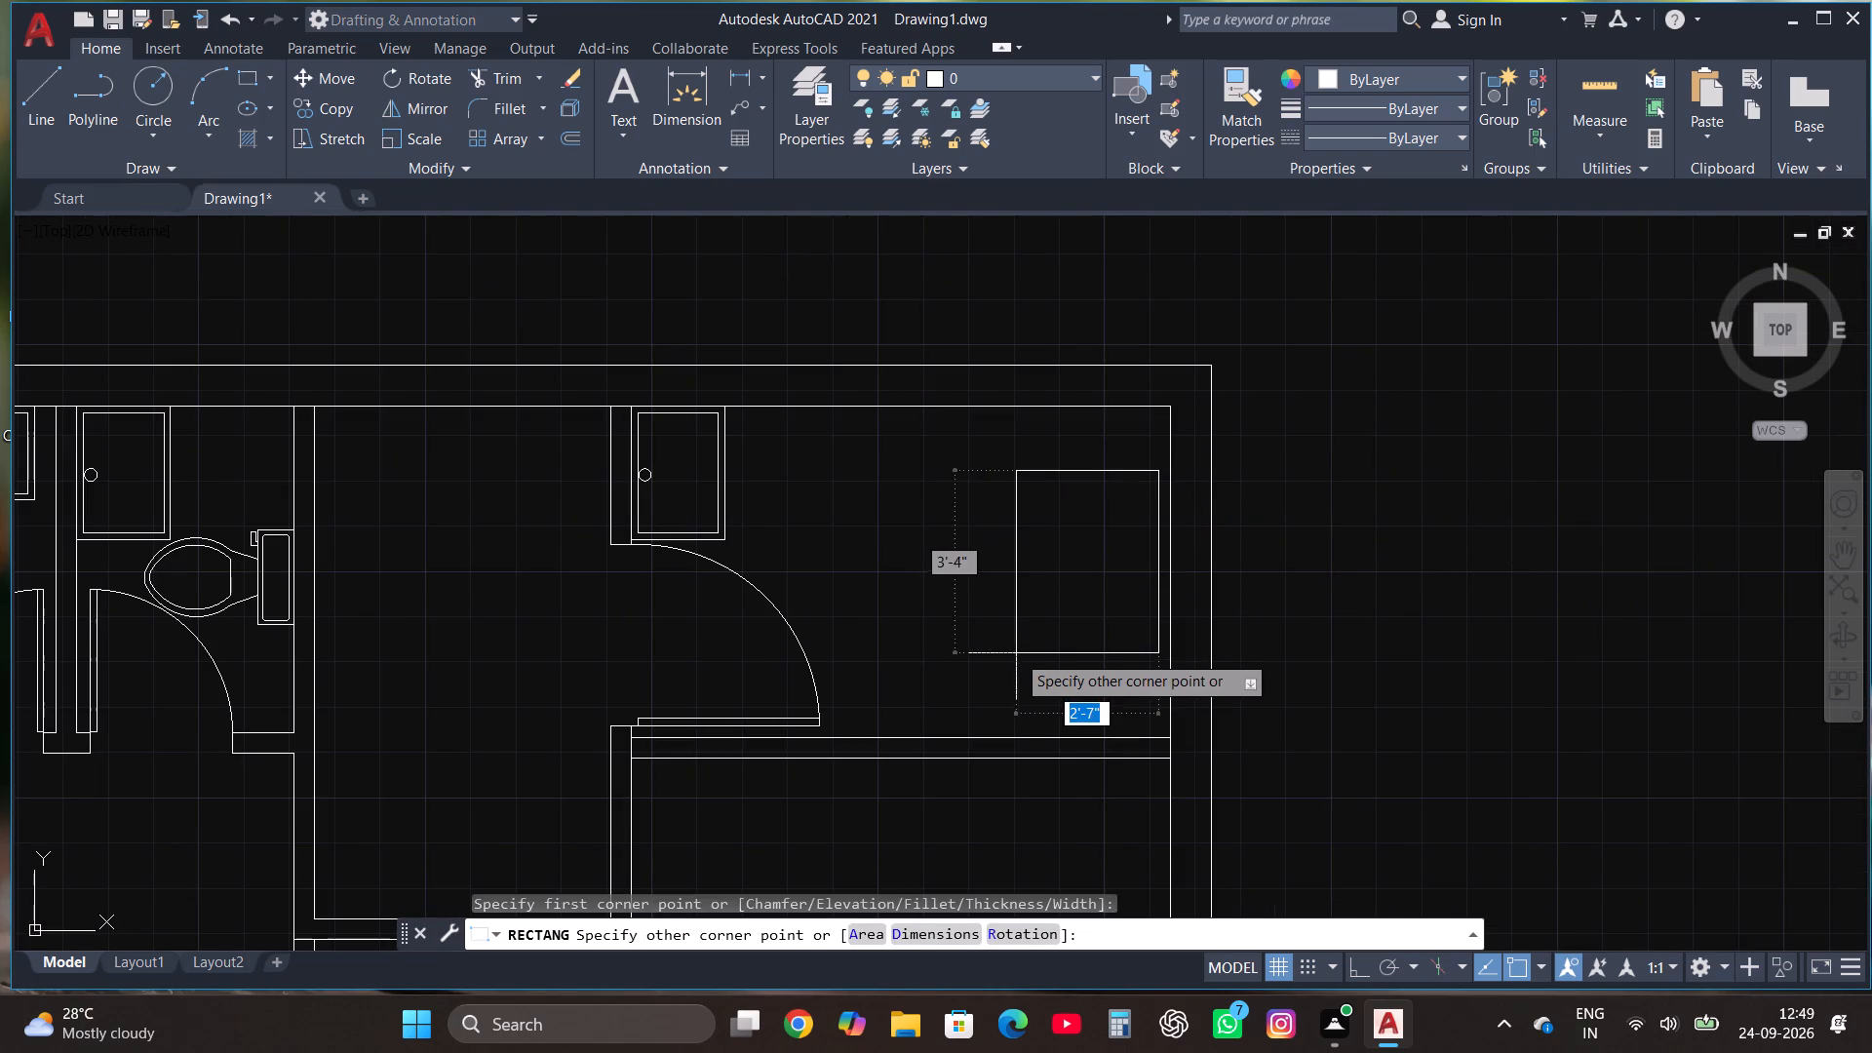
left_click(1030, 656)
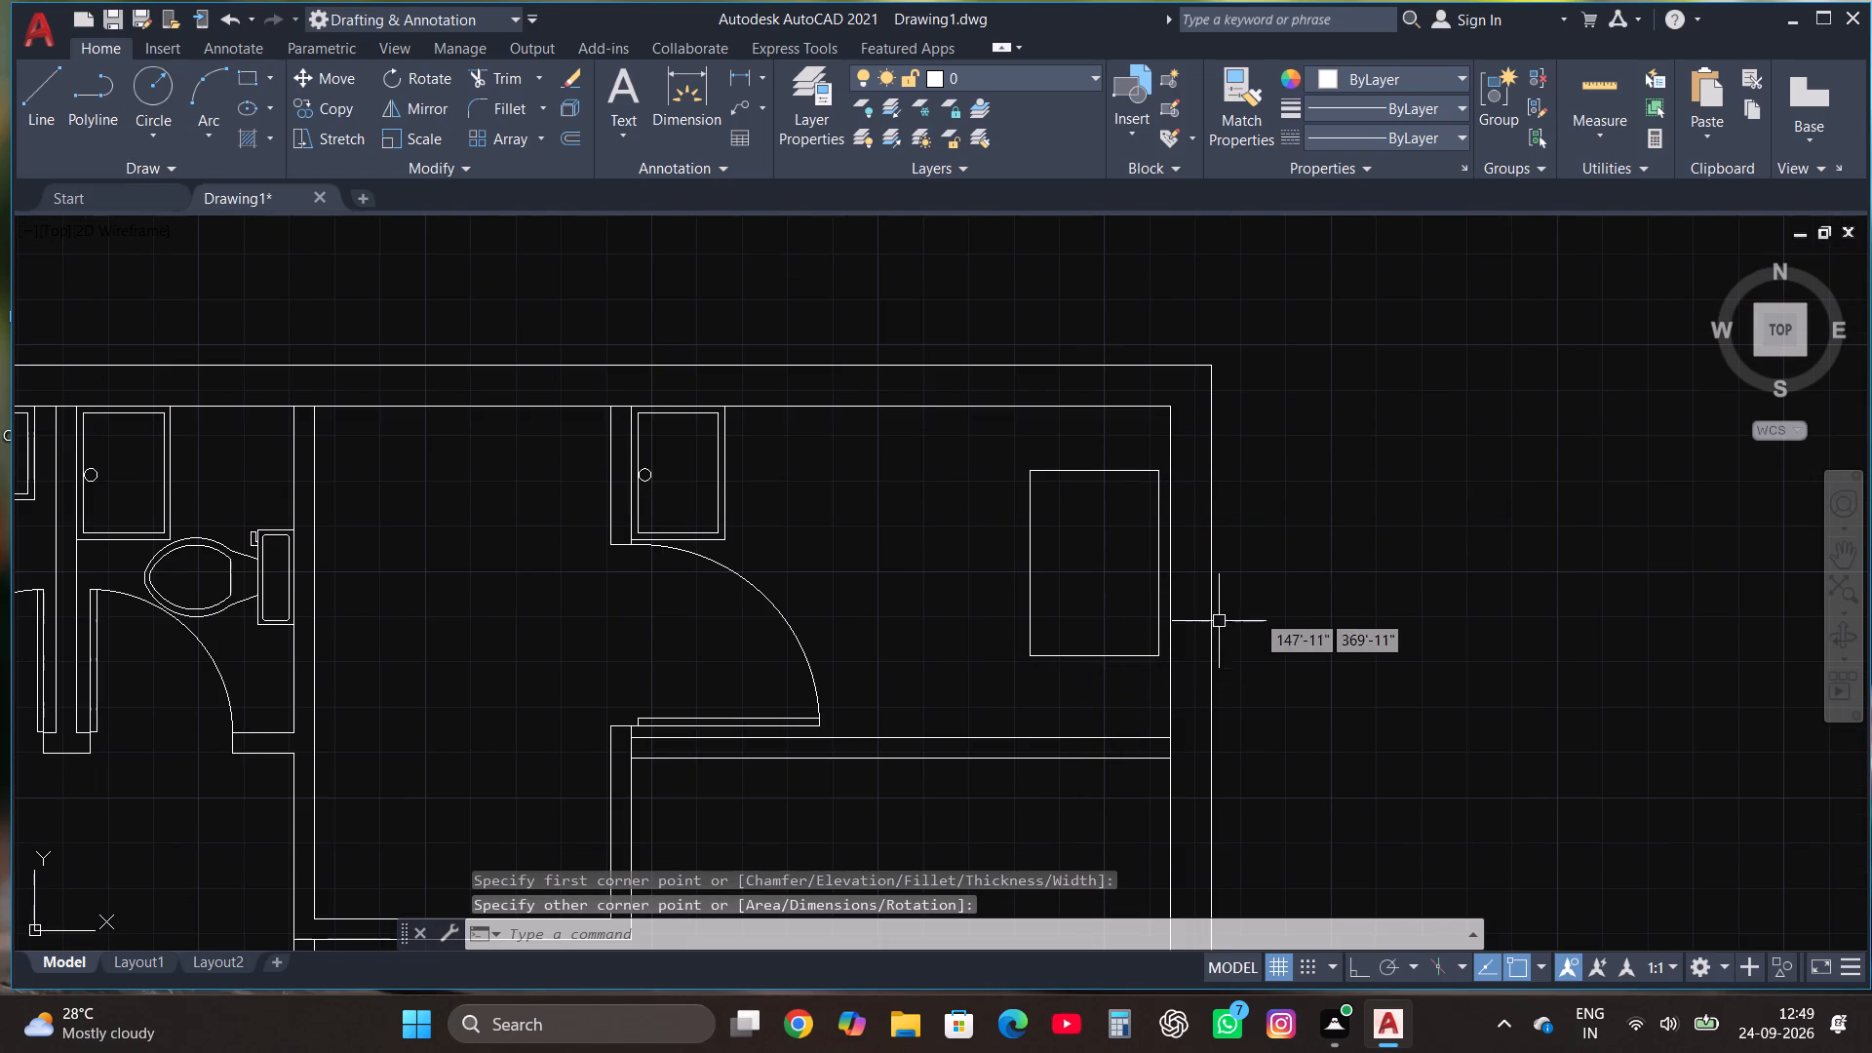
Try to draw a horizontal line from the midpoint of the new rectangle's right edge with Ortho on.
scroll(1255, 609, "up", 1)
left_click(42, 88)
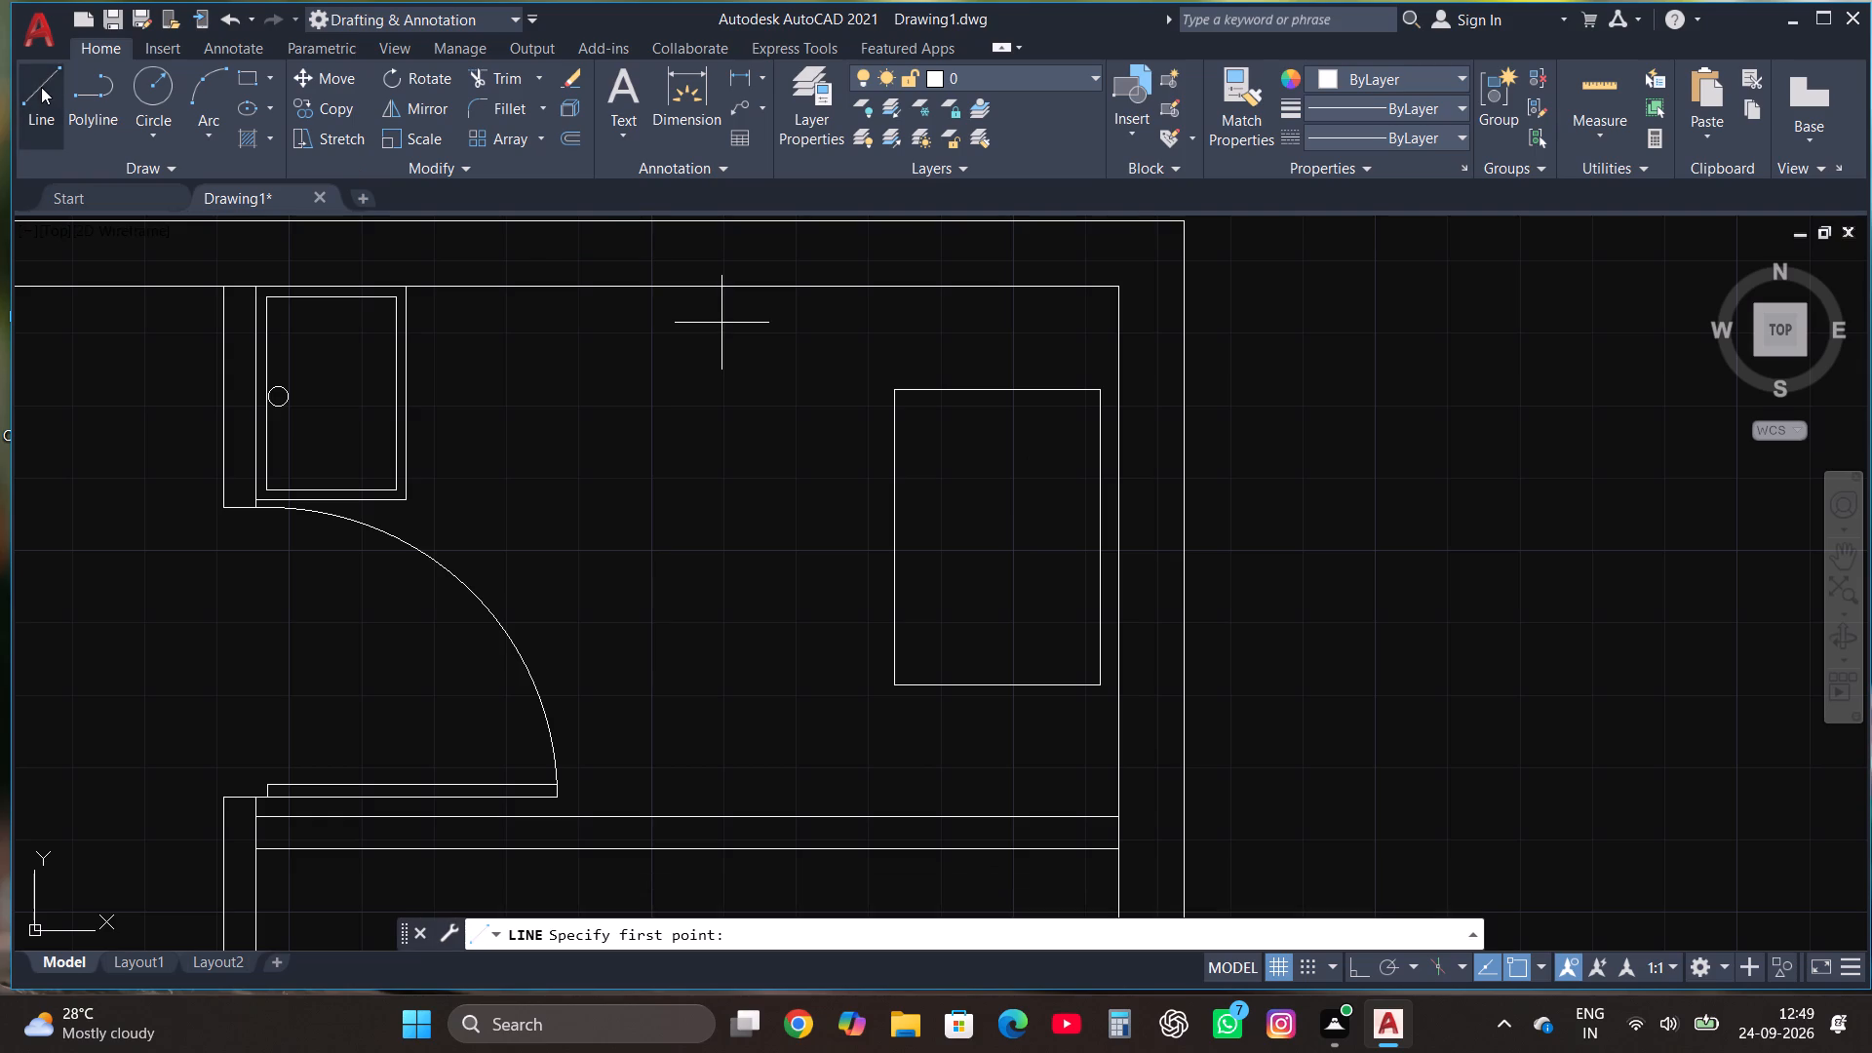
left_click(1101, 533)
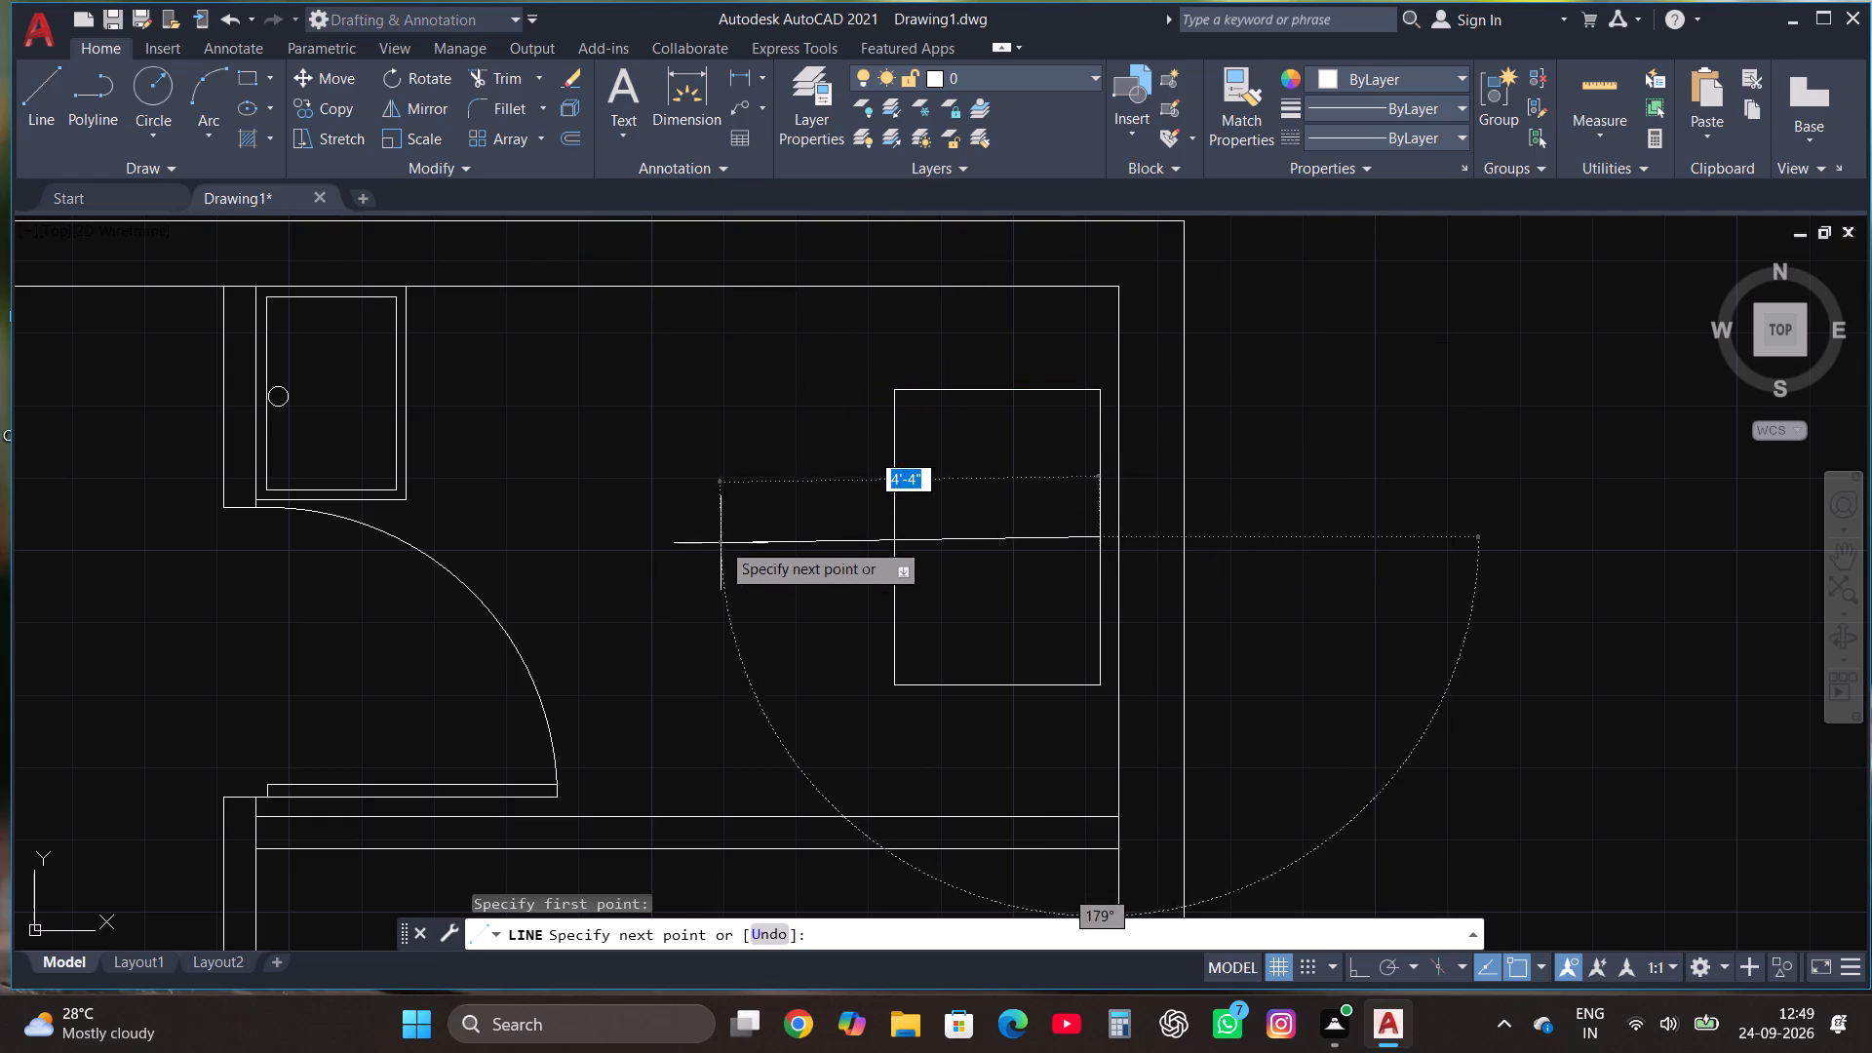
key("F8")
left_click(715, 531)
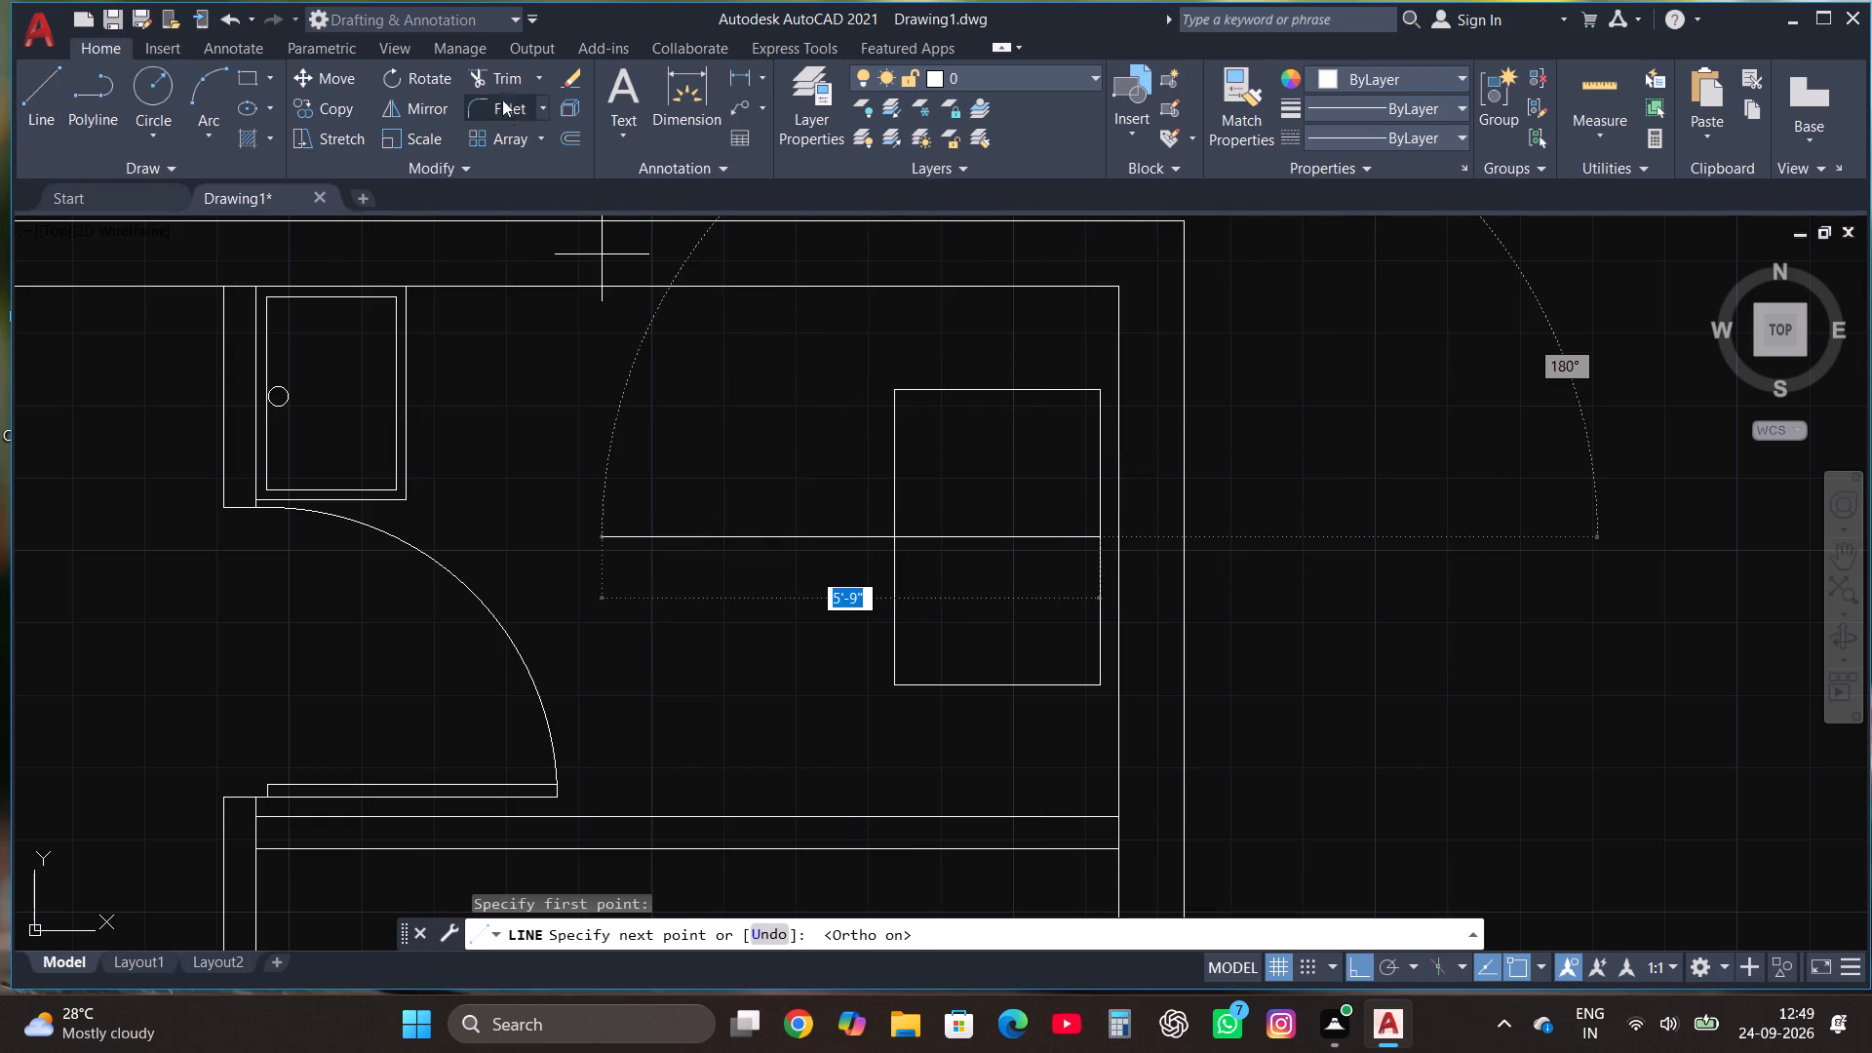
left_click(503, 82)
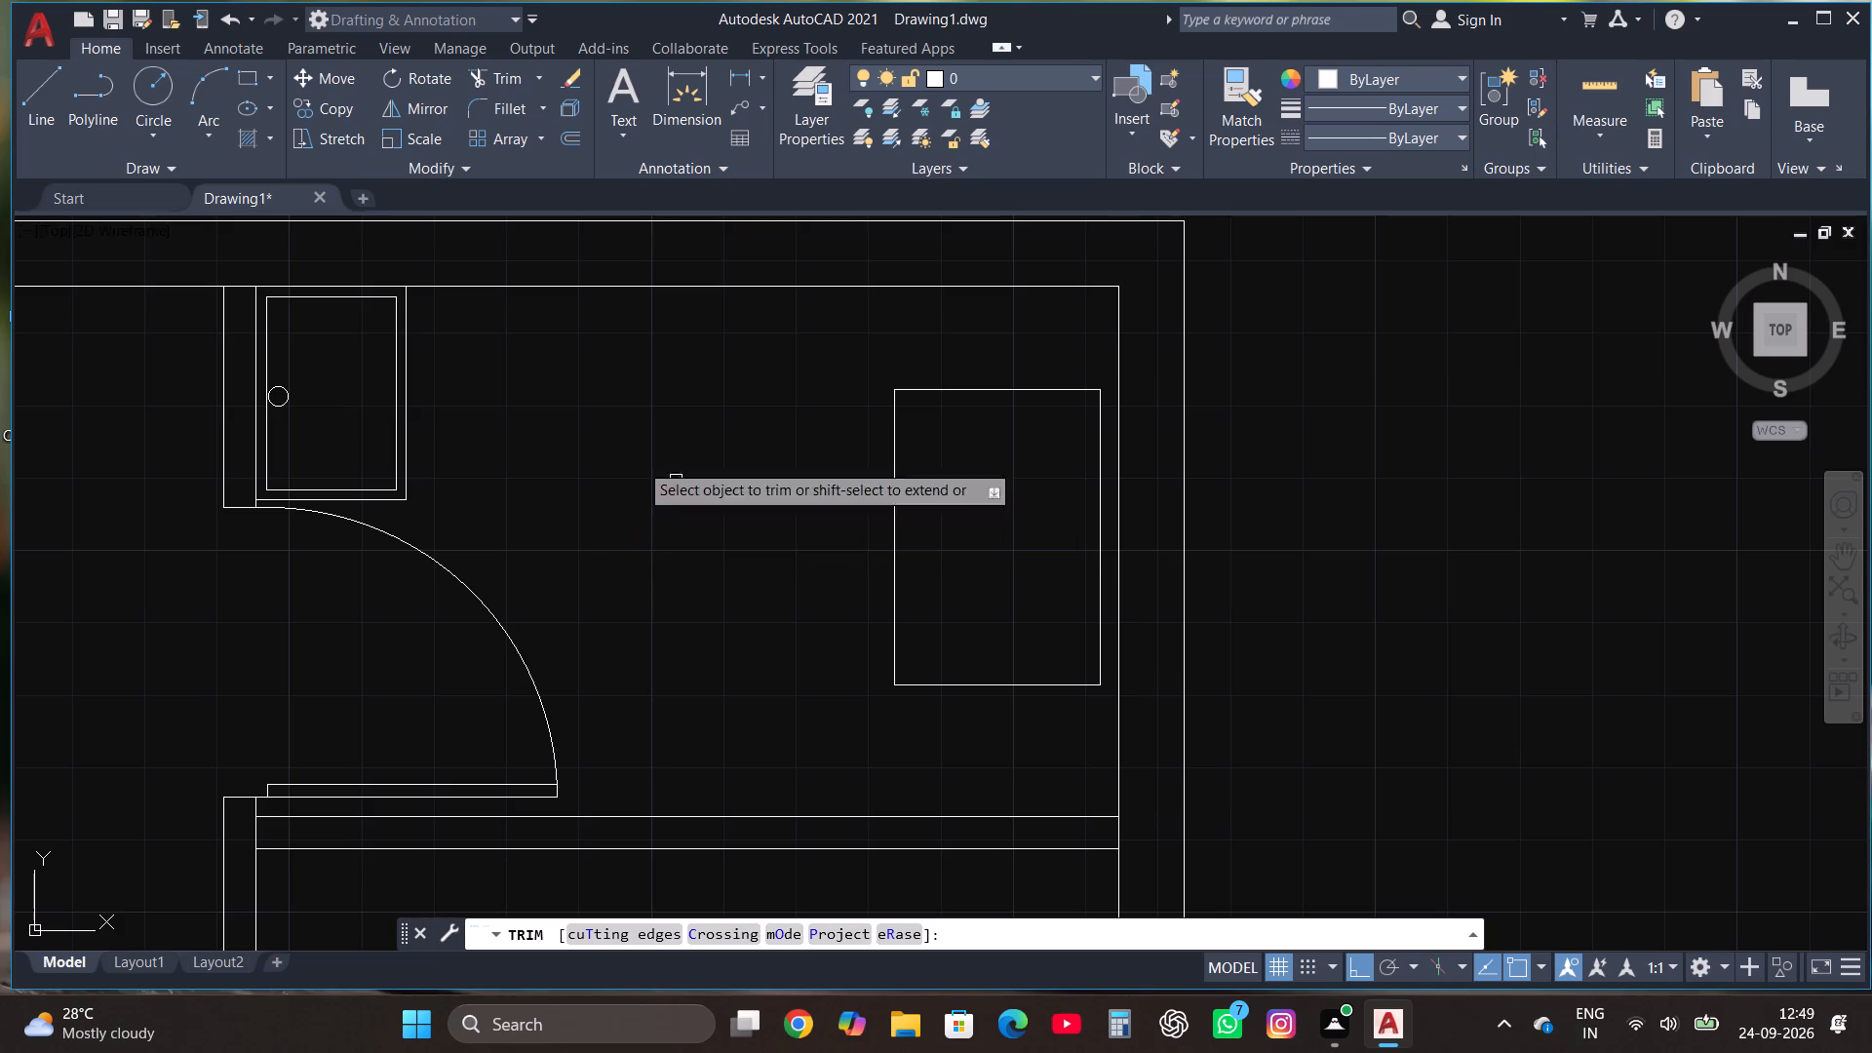
Draw a horizontal line from the rectangle's right-edge midpoint past its left edge, and trim the part outside the rectangle.
left_click(41, 91)
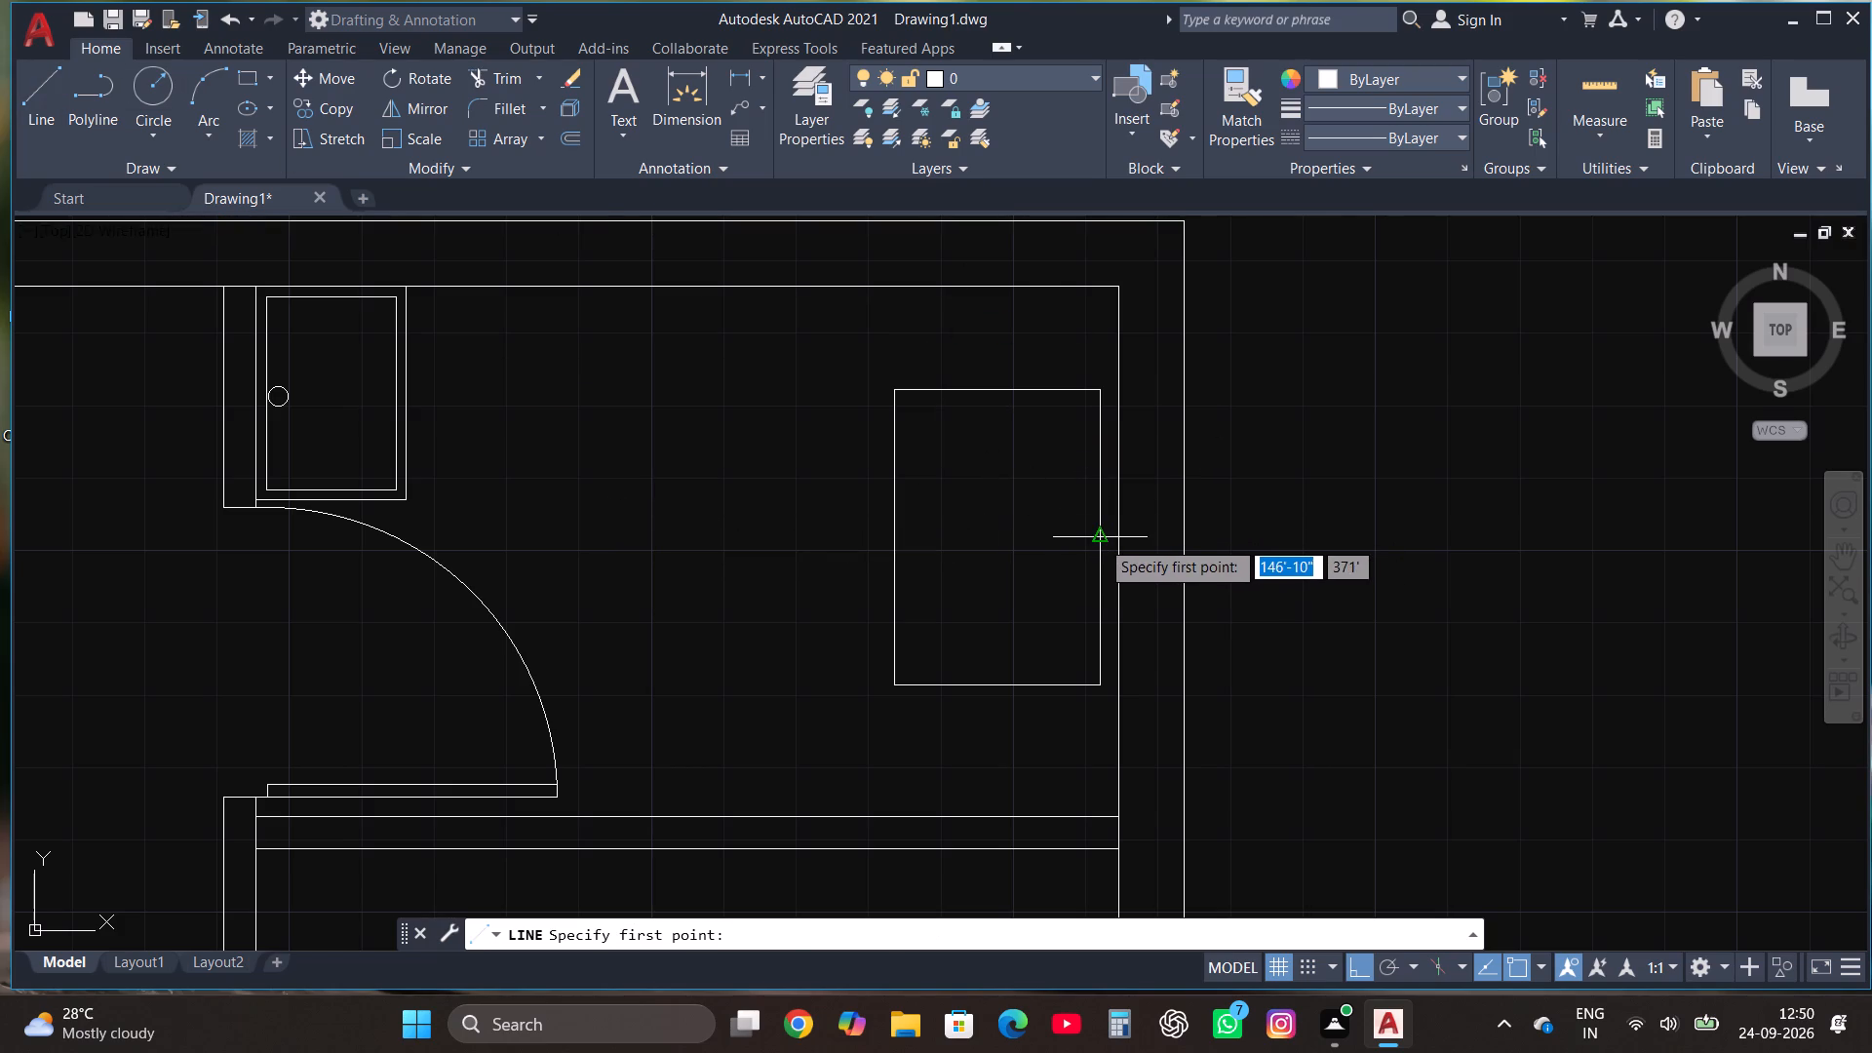
left_click(1100, 534)
left_click(761, 511)
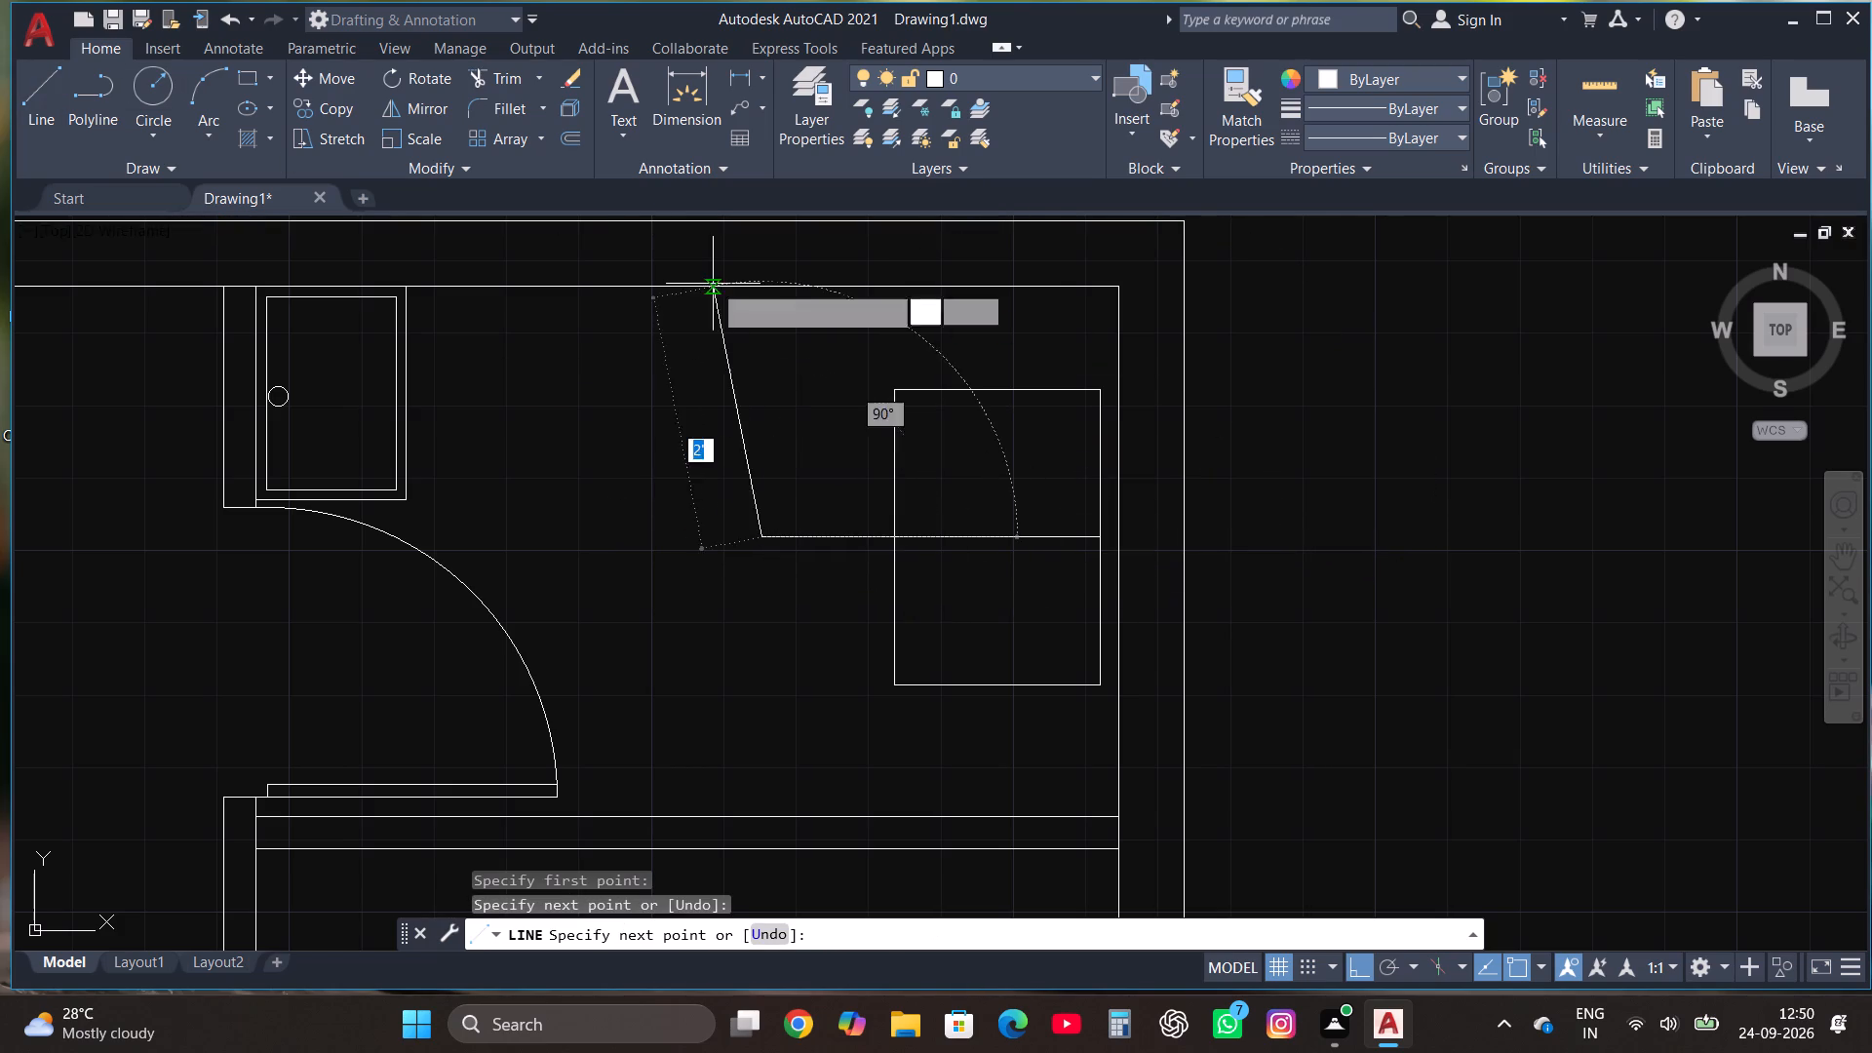
left_click(510, 80)
left_click(769, 558)
left_click(777, 469)
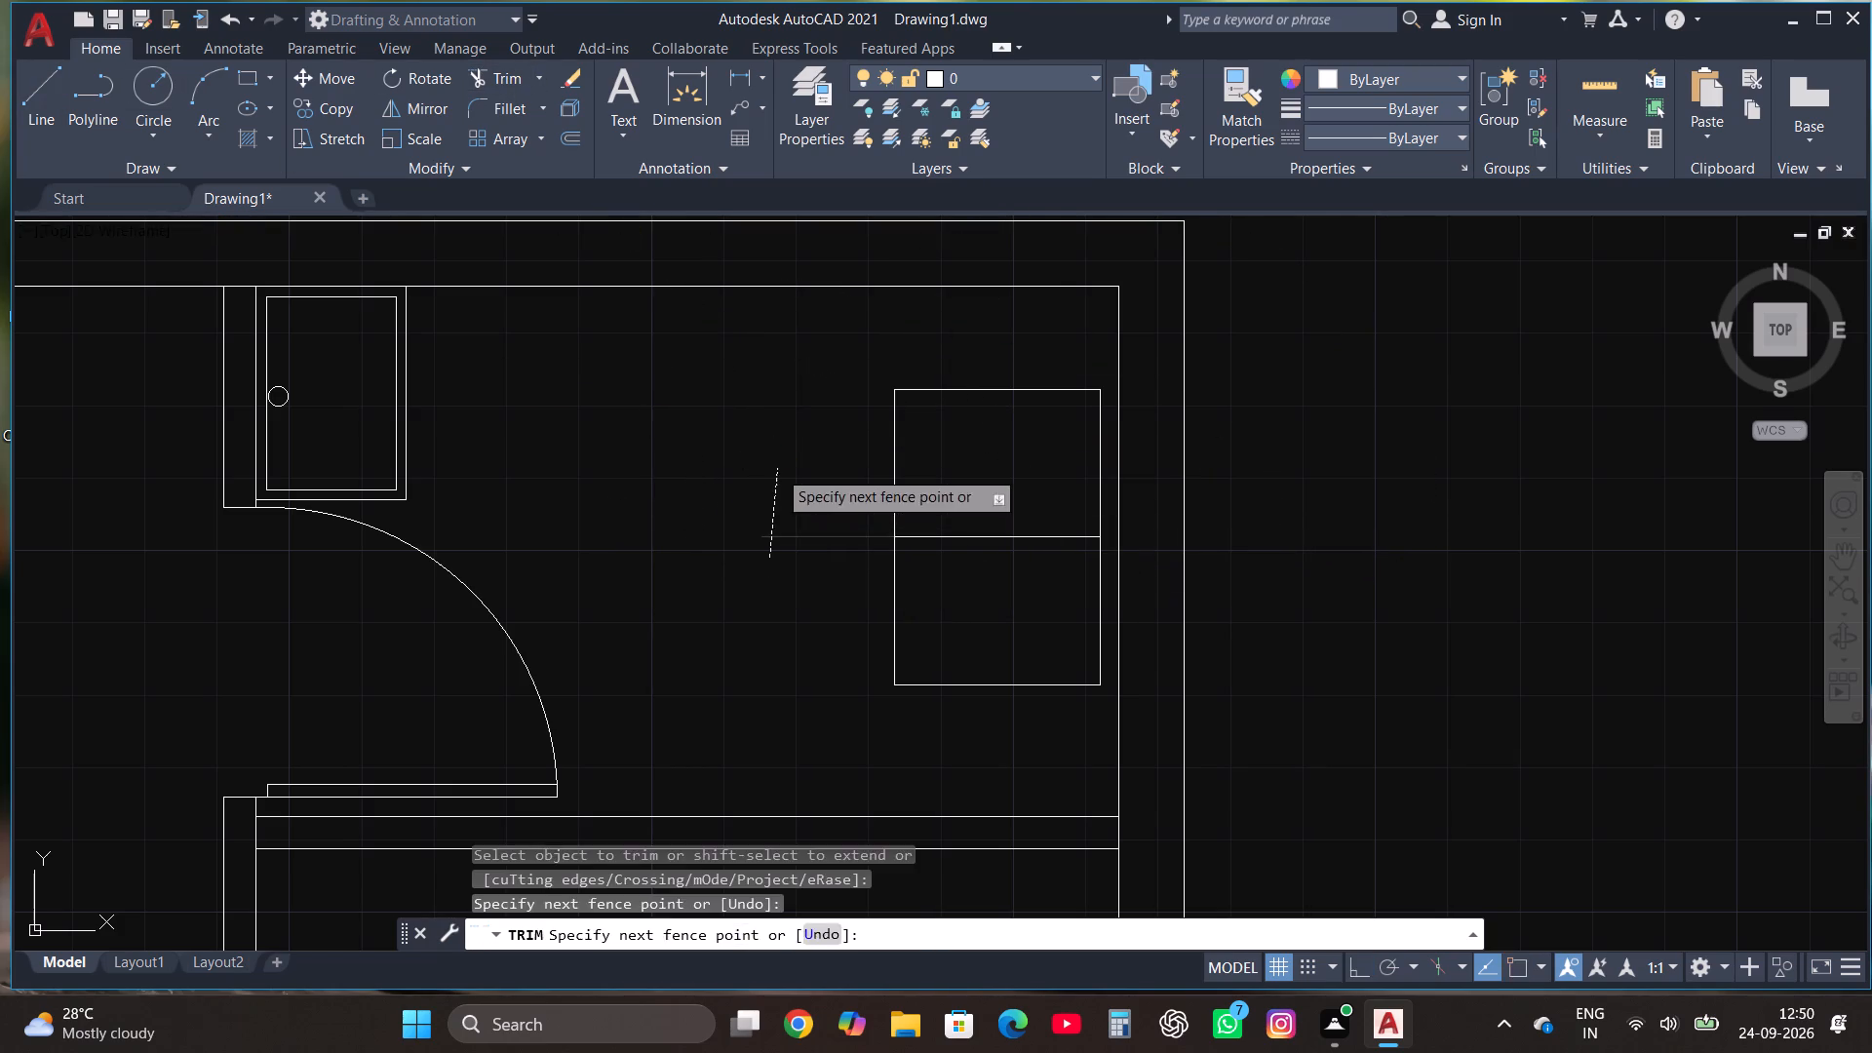
key("Escape")
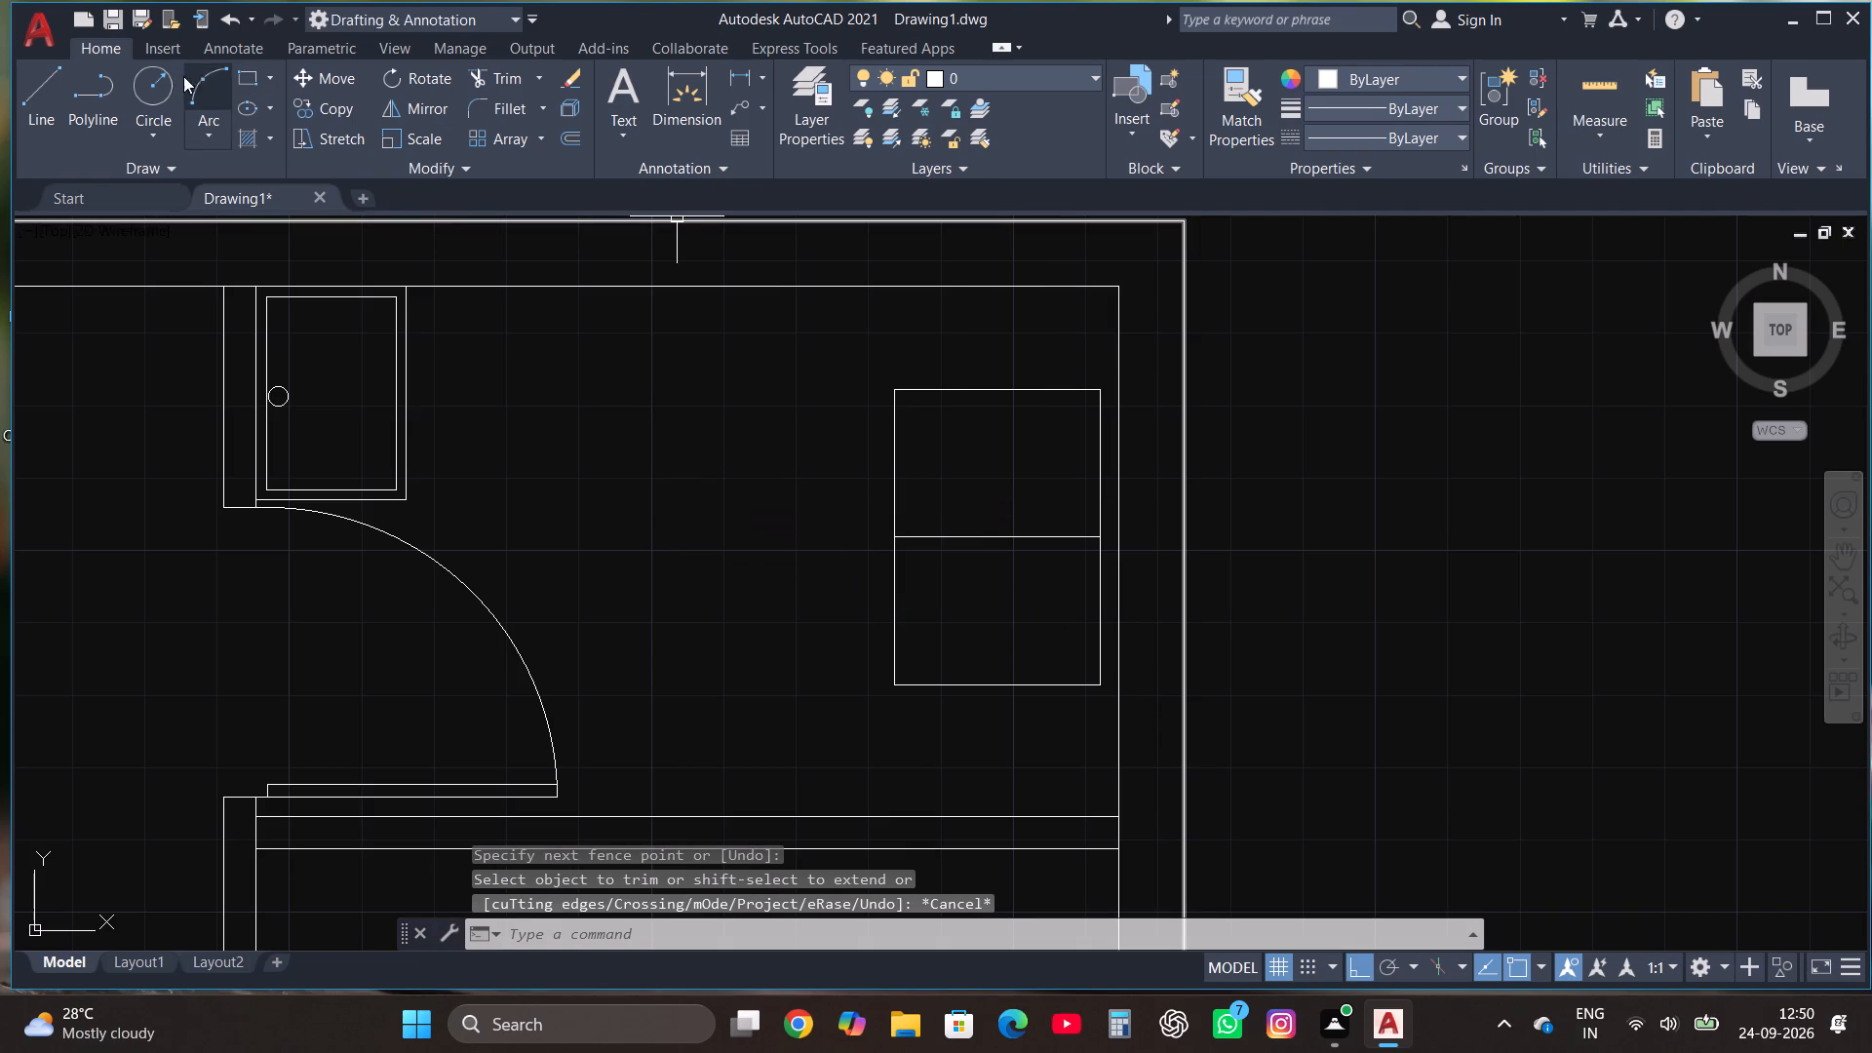
Draw a small circle in the rectangle's lower half, near its right edge.
left_click(158, 76)
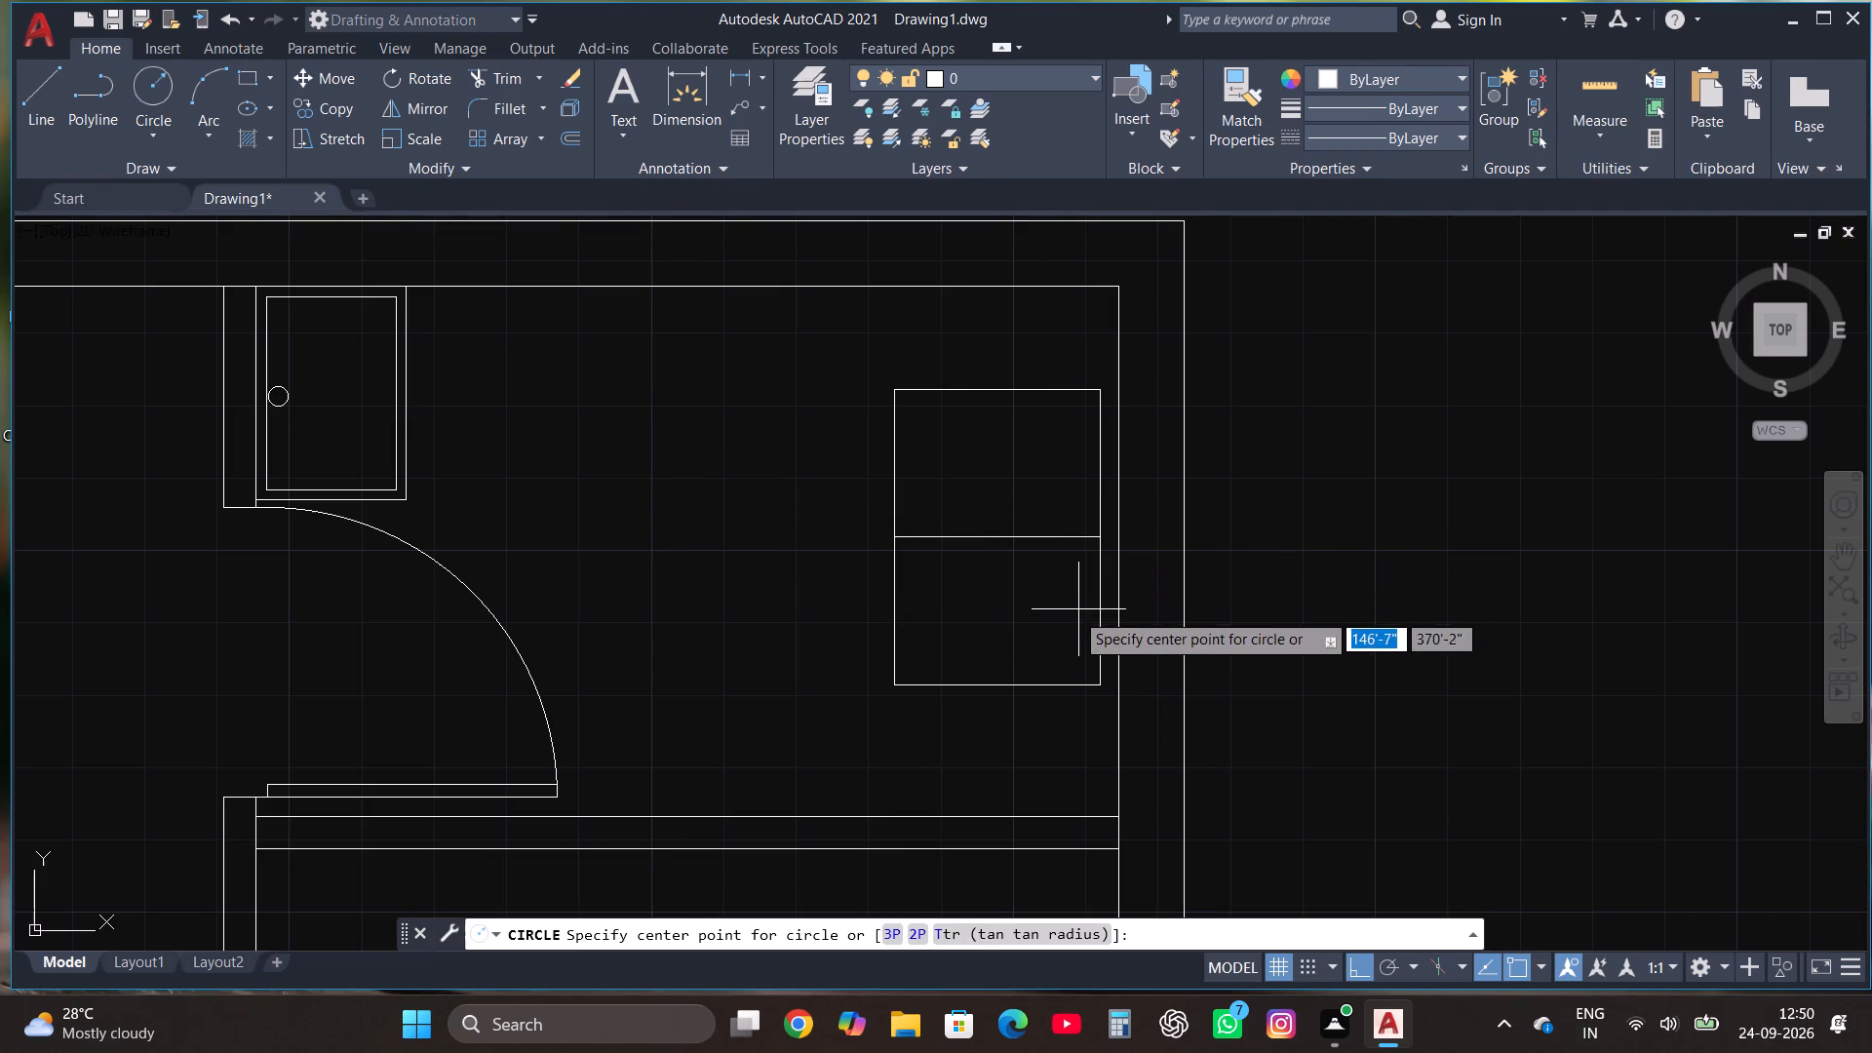
left_click(1074, 611)
left_click(1069, 600)
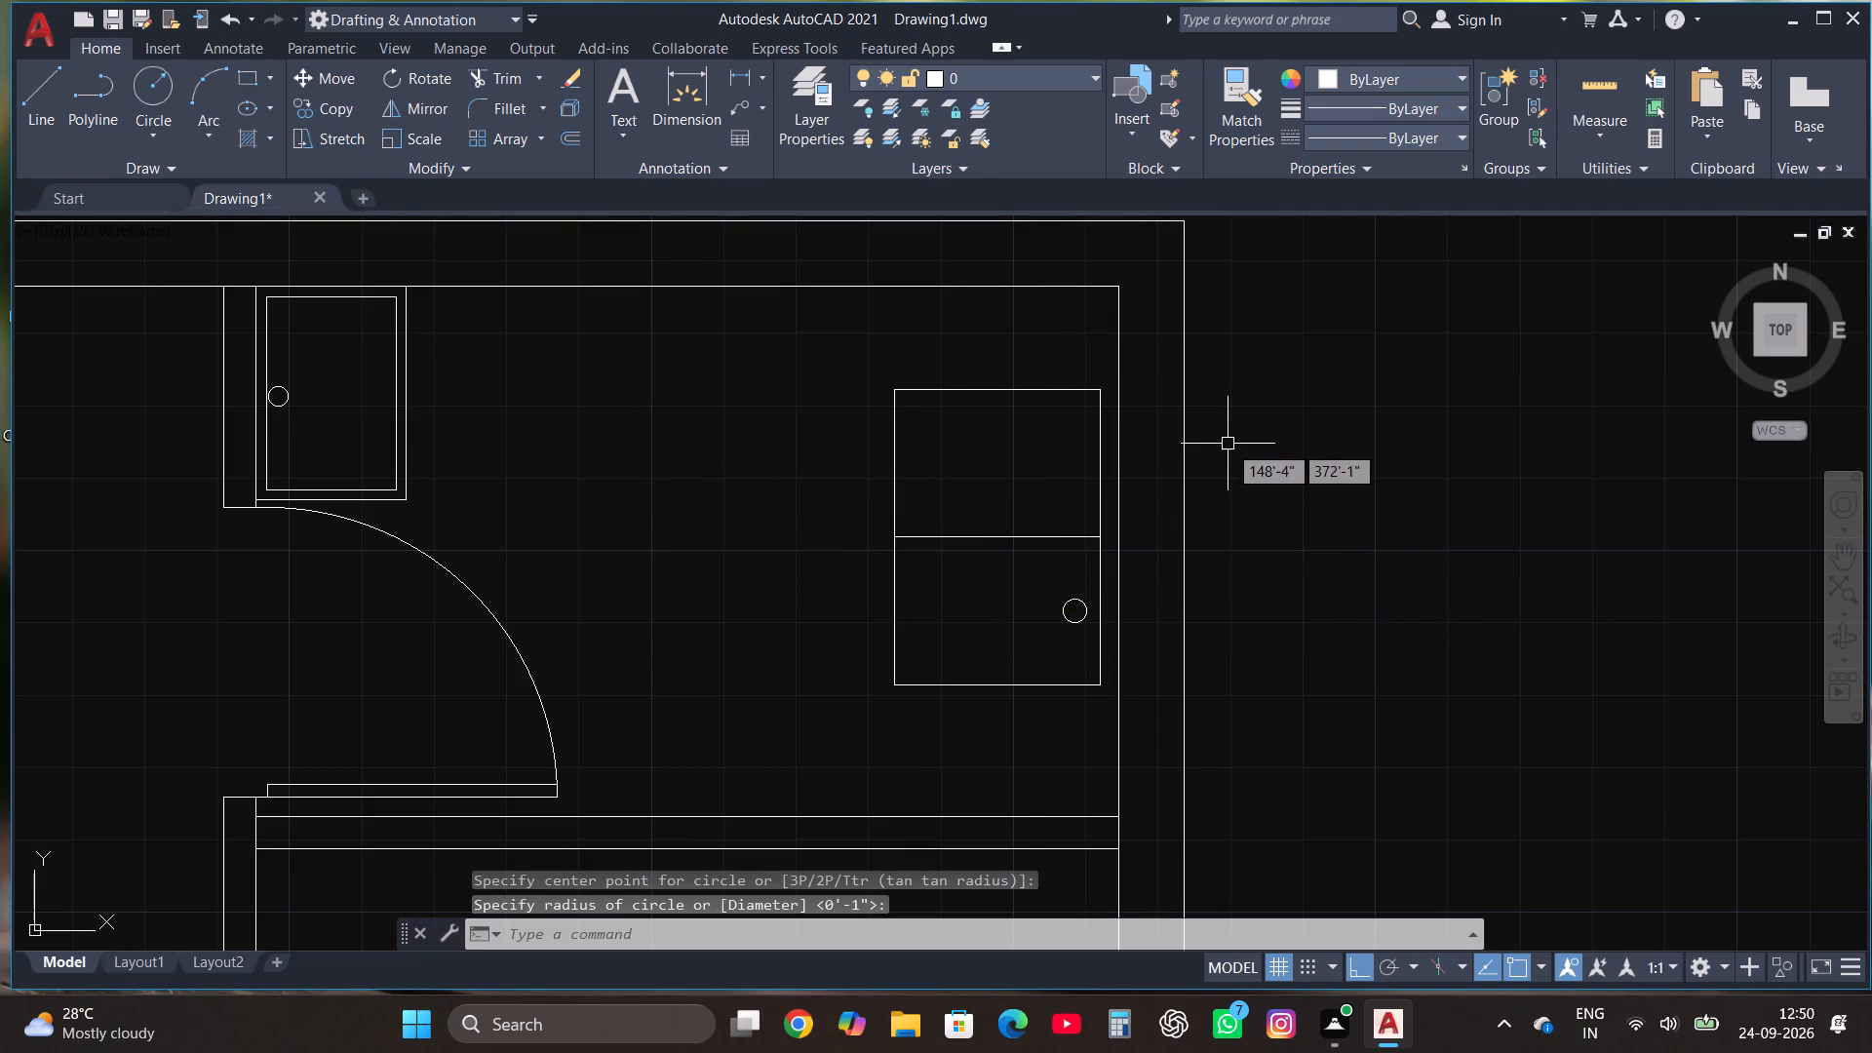
Draw a horizontal line inside the rectangle just below its top edge, stopping slightly short of both sides.
left_click(33, 100)
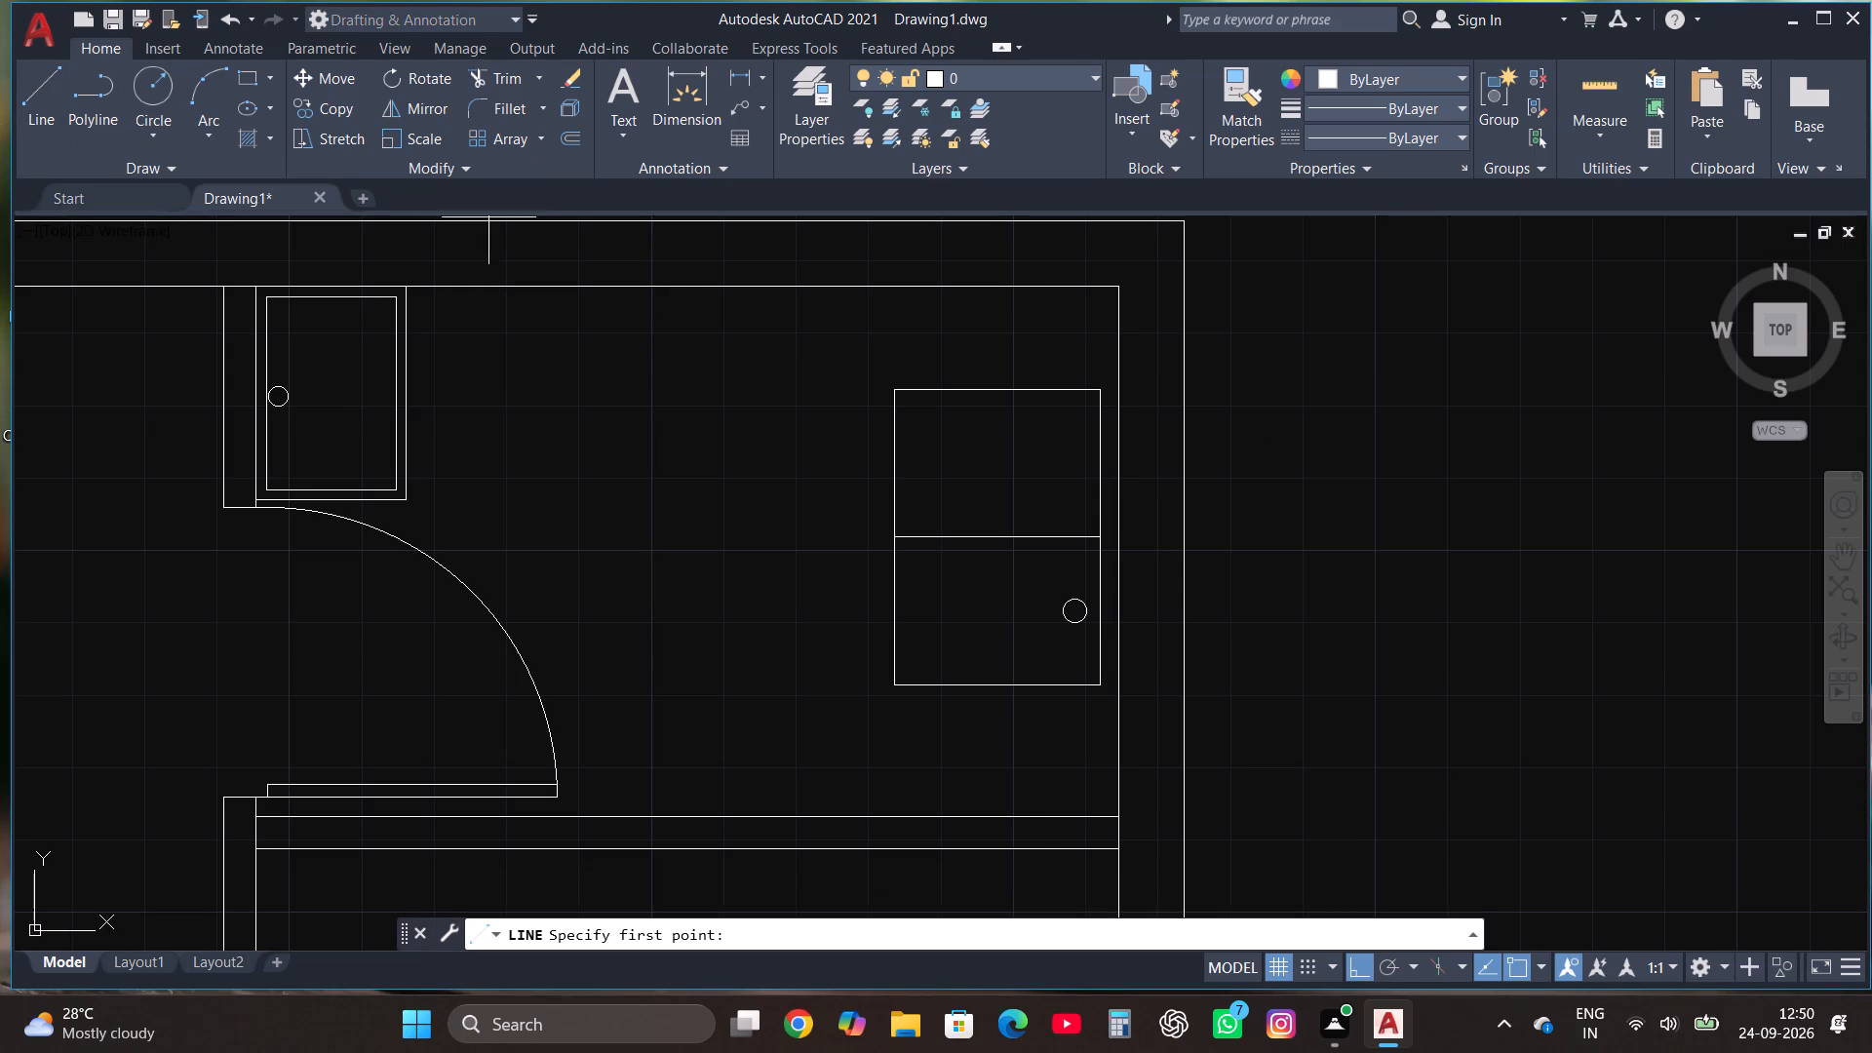
left_click(911, 406)
left_click(1085, 405)
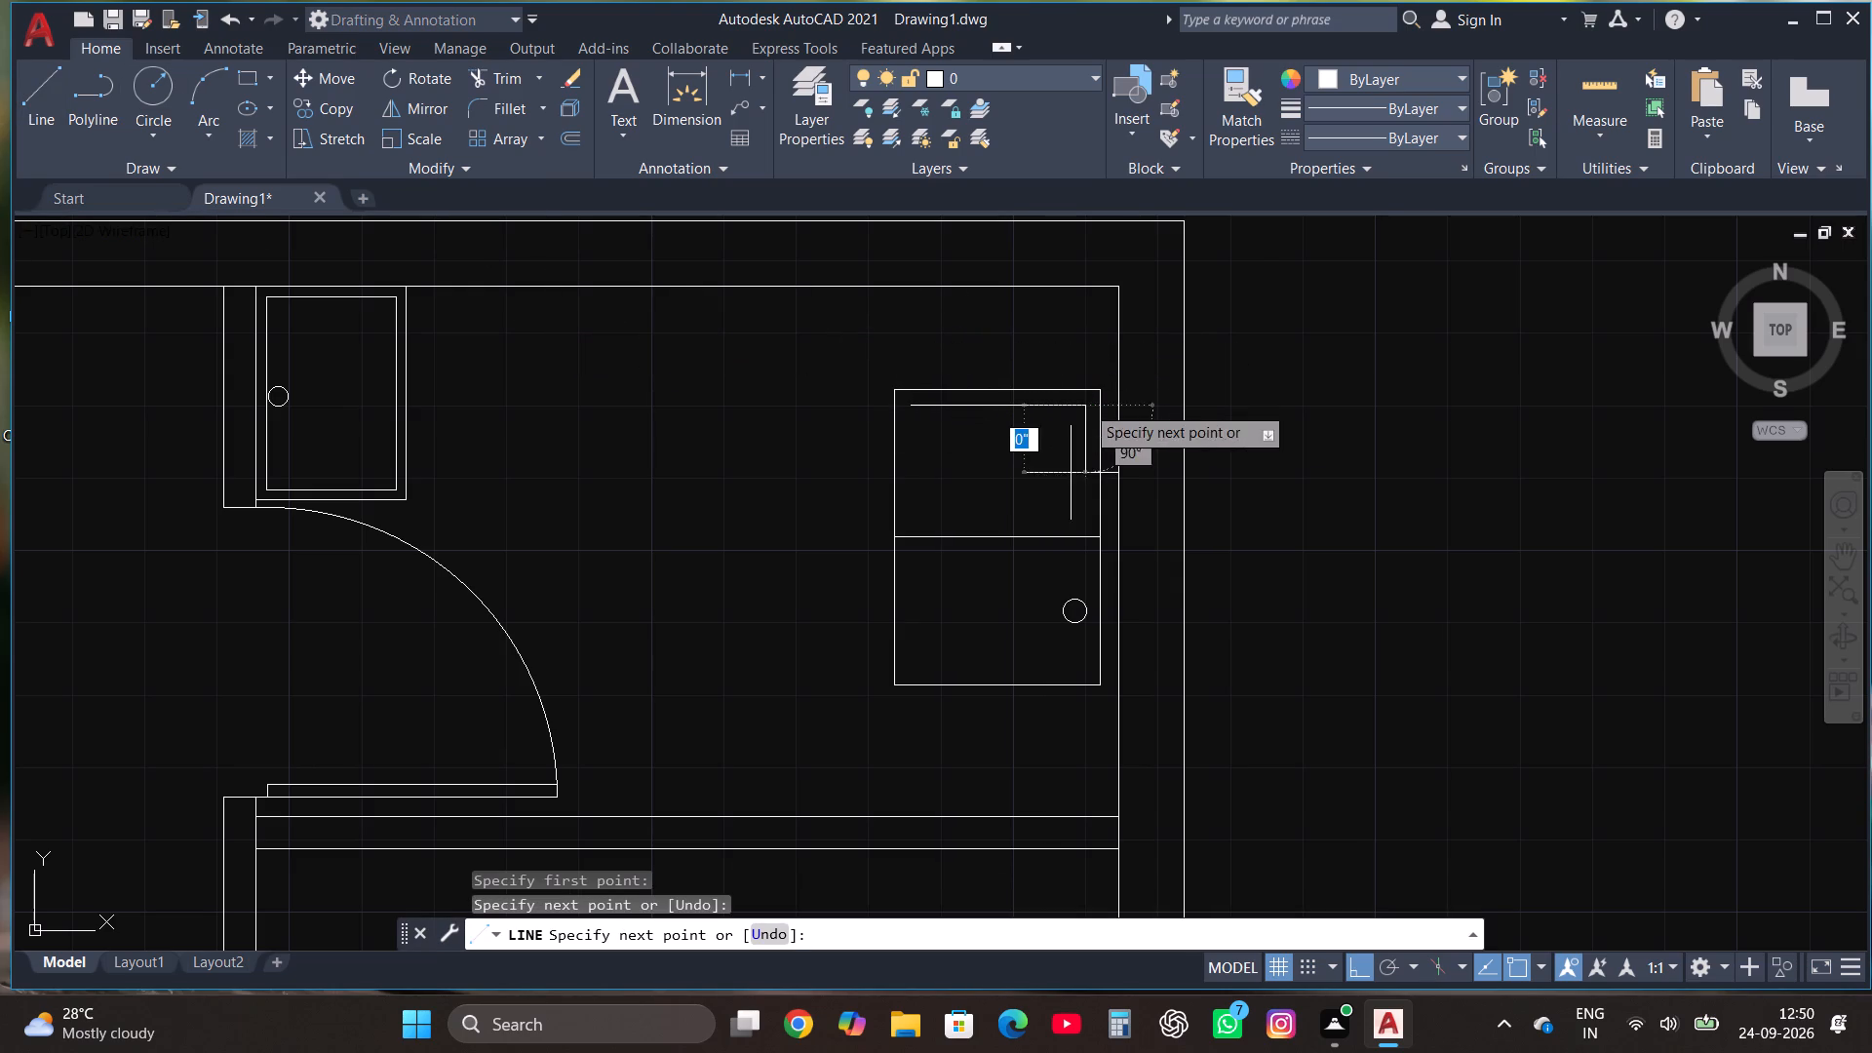
key("Escape")
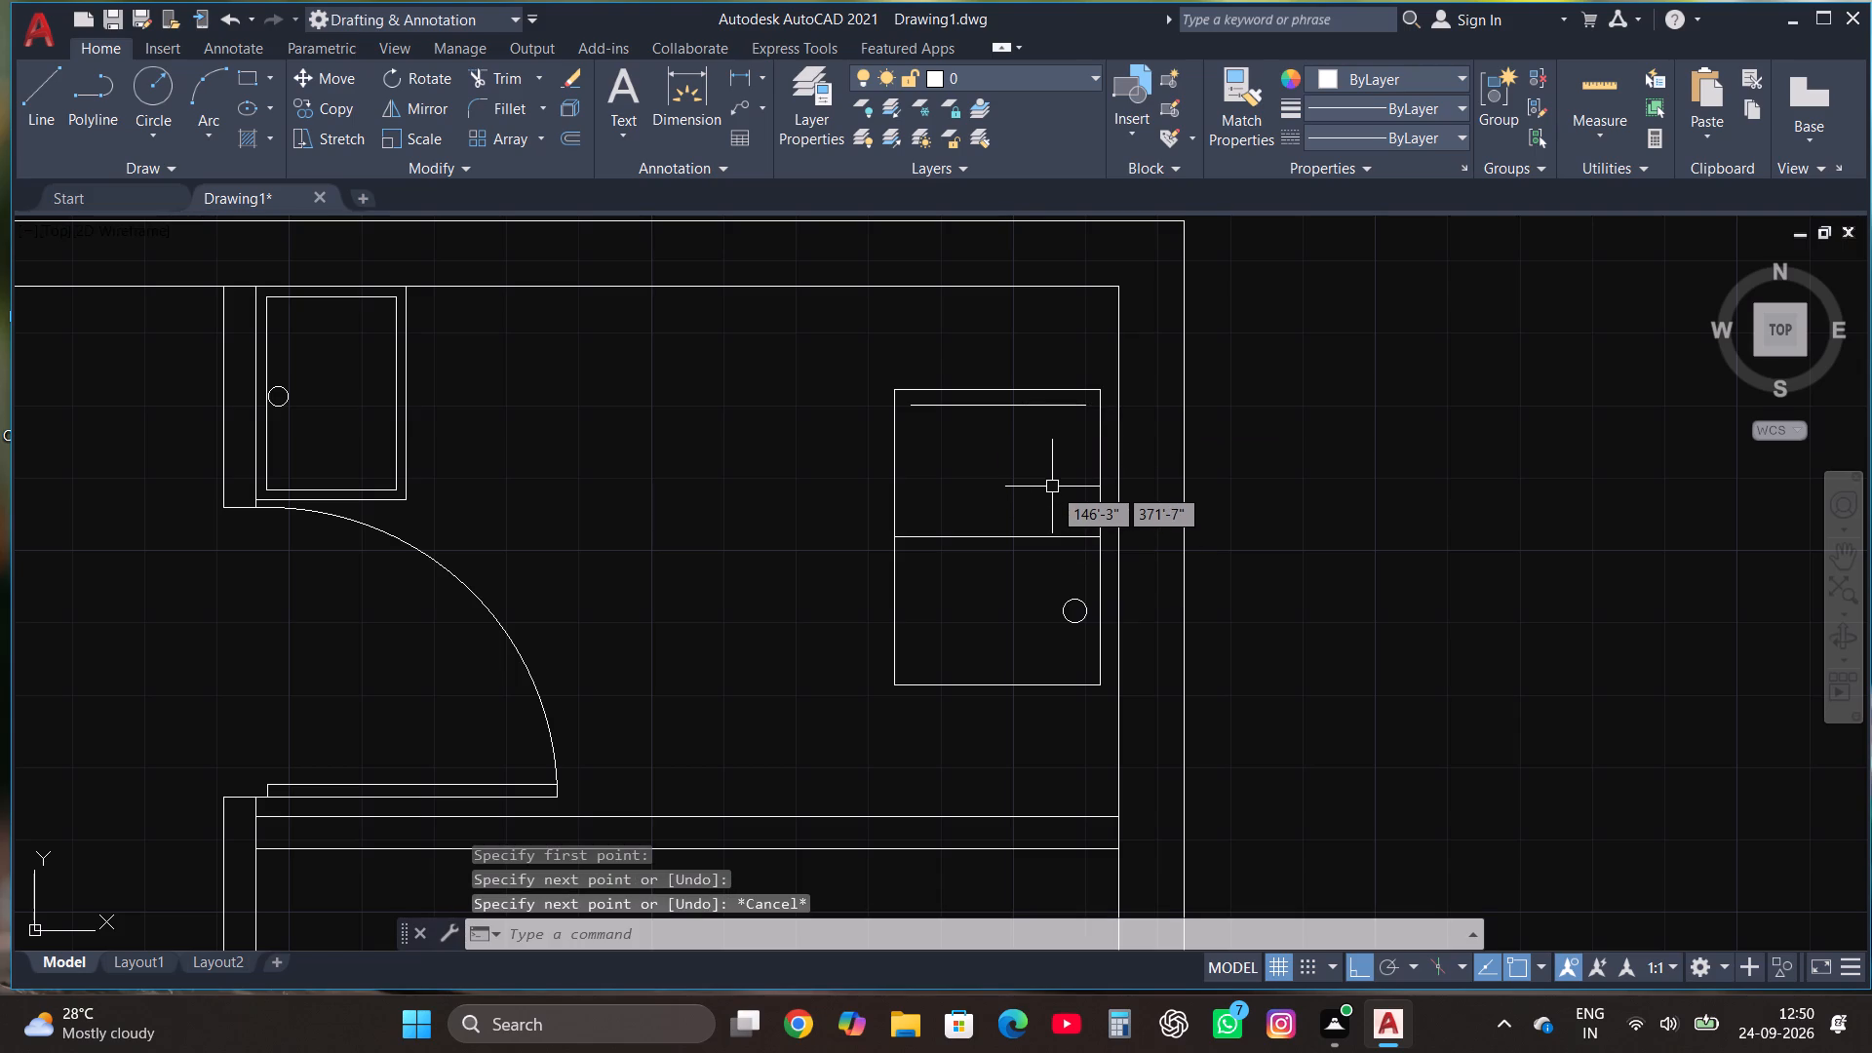
Copy that line downward six times in Multiple mode, about 3" apart, to fill the rectangle's upper half.
left_click(996, 407)
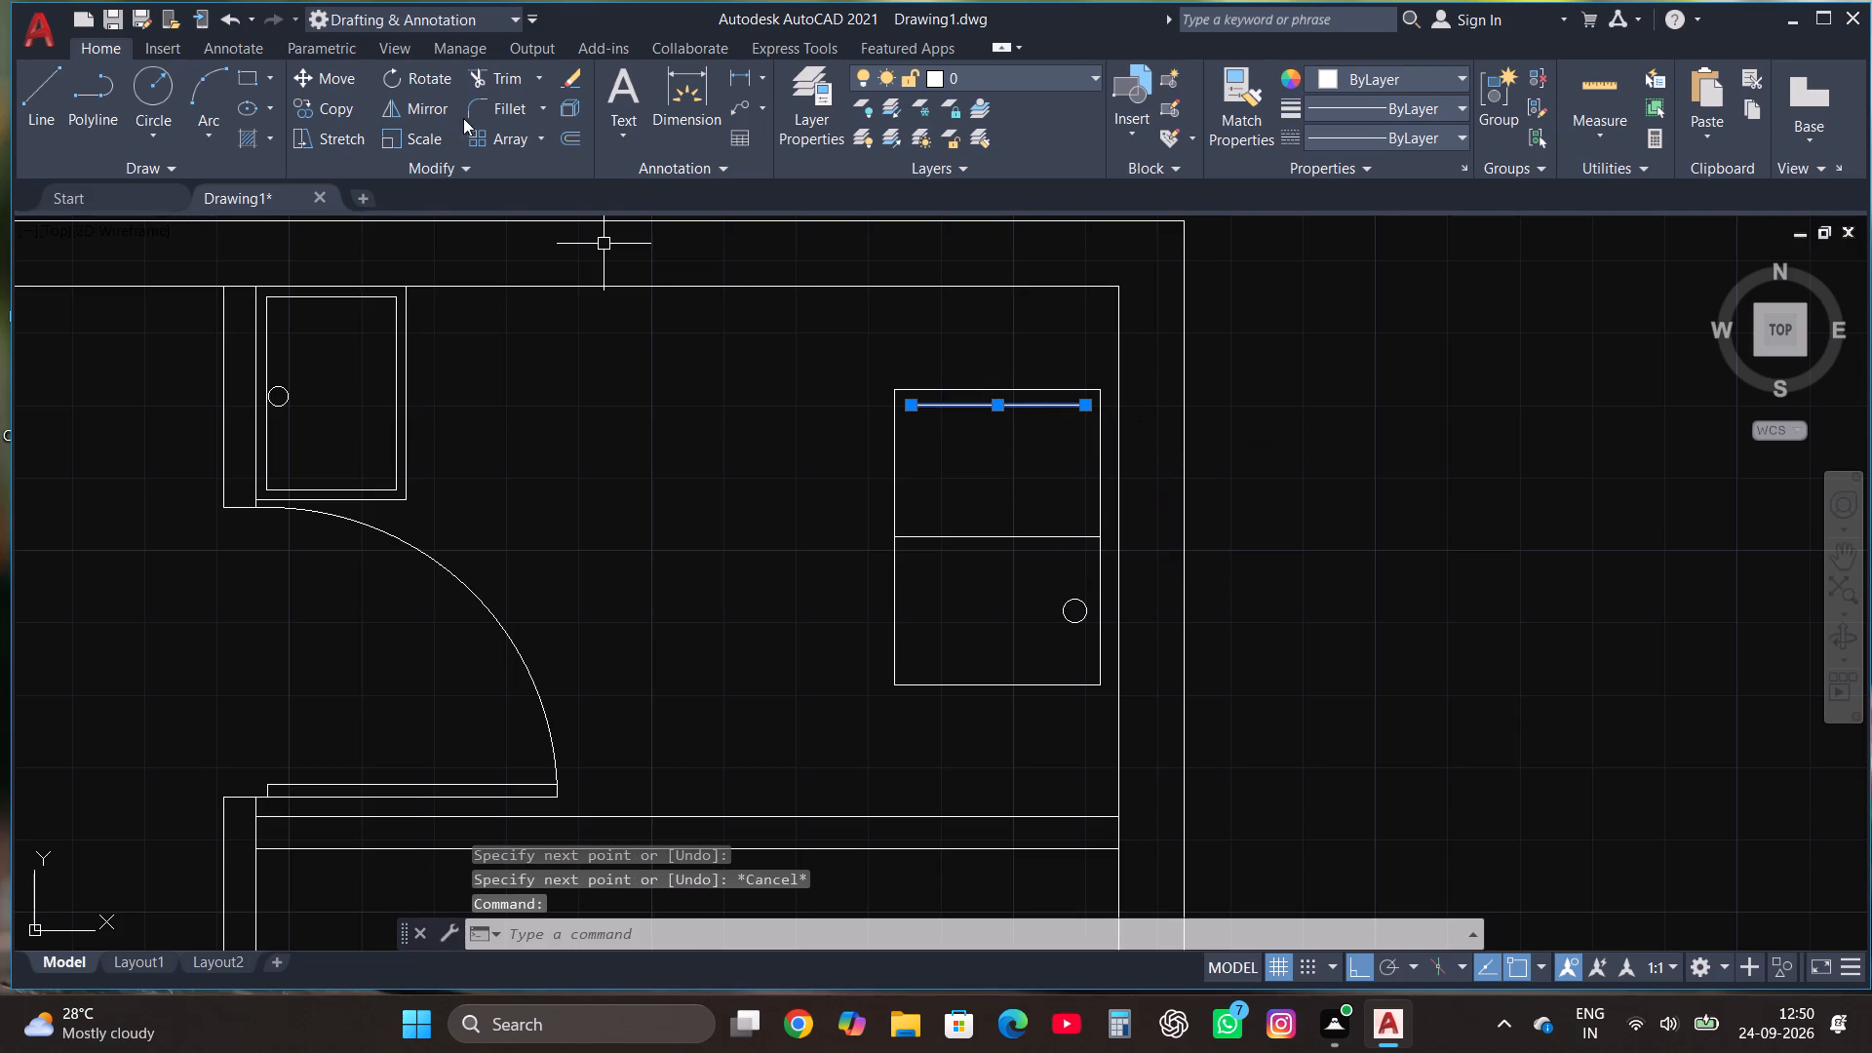
left_click(341, 110)
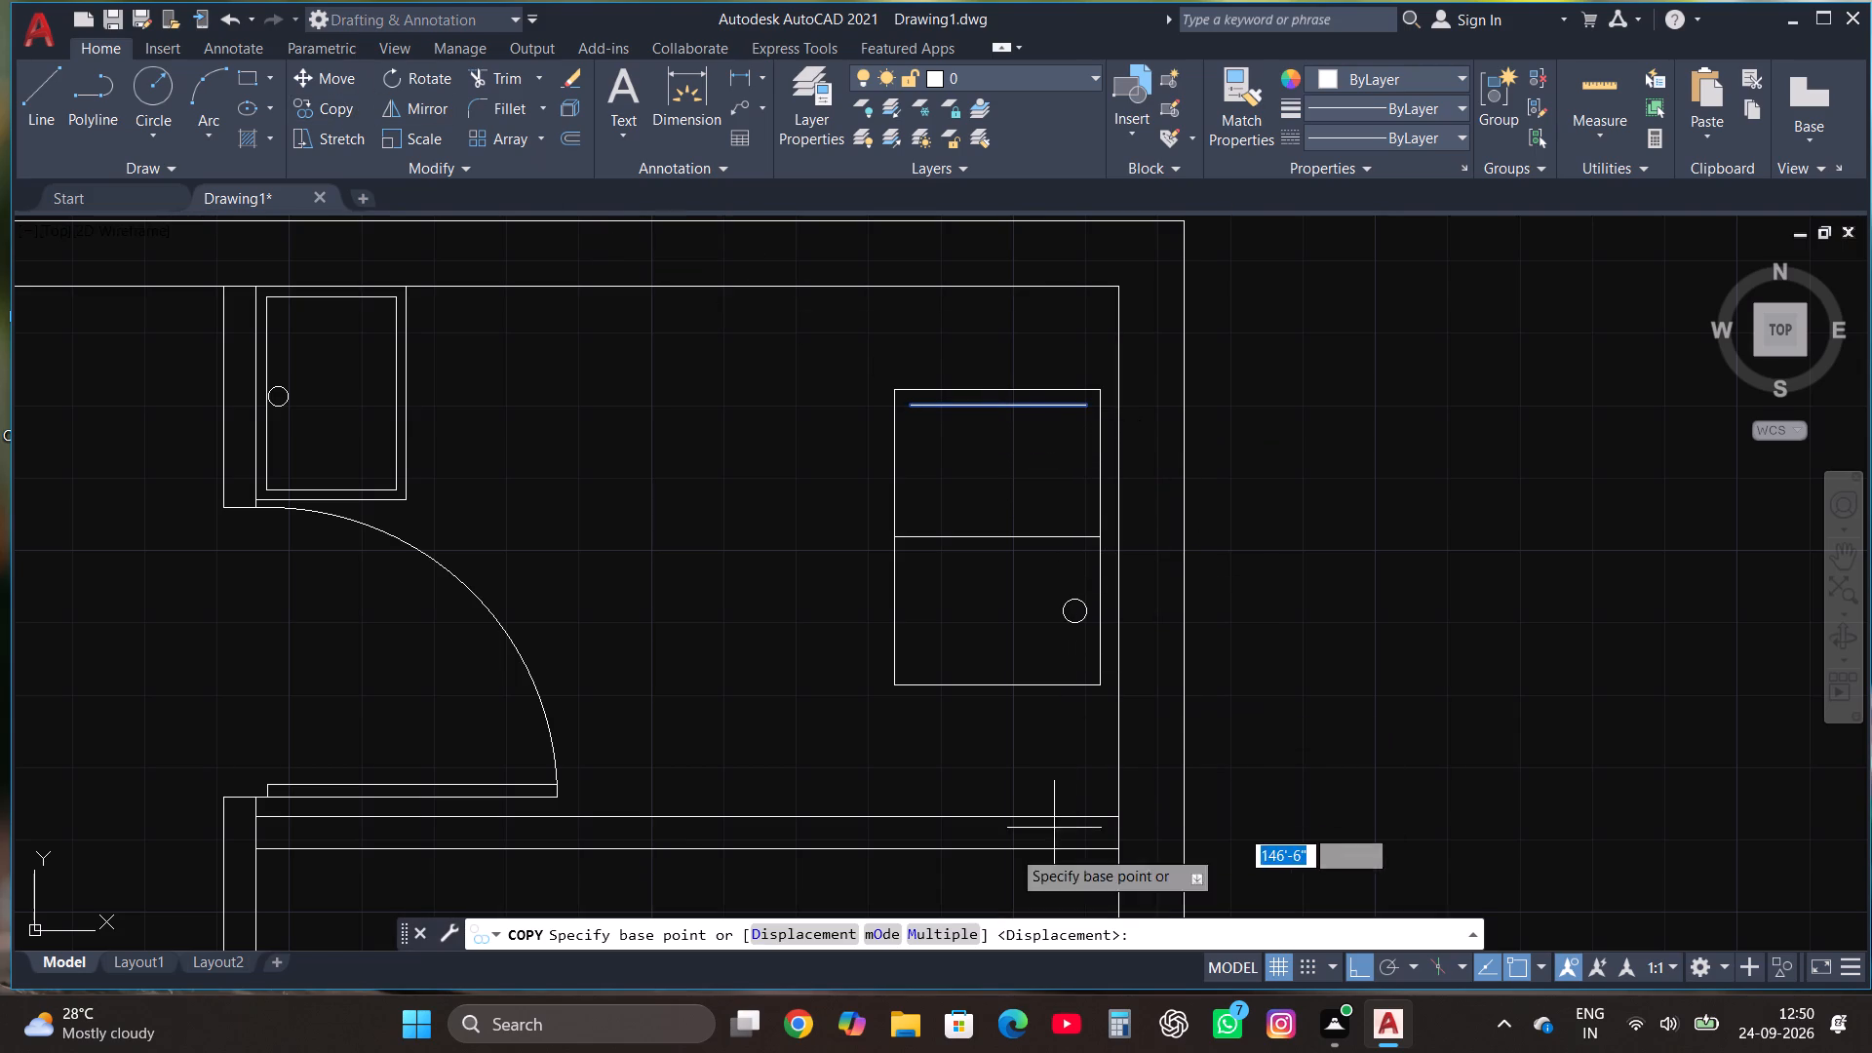
left_click(928, 929)
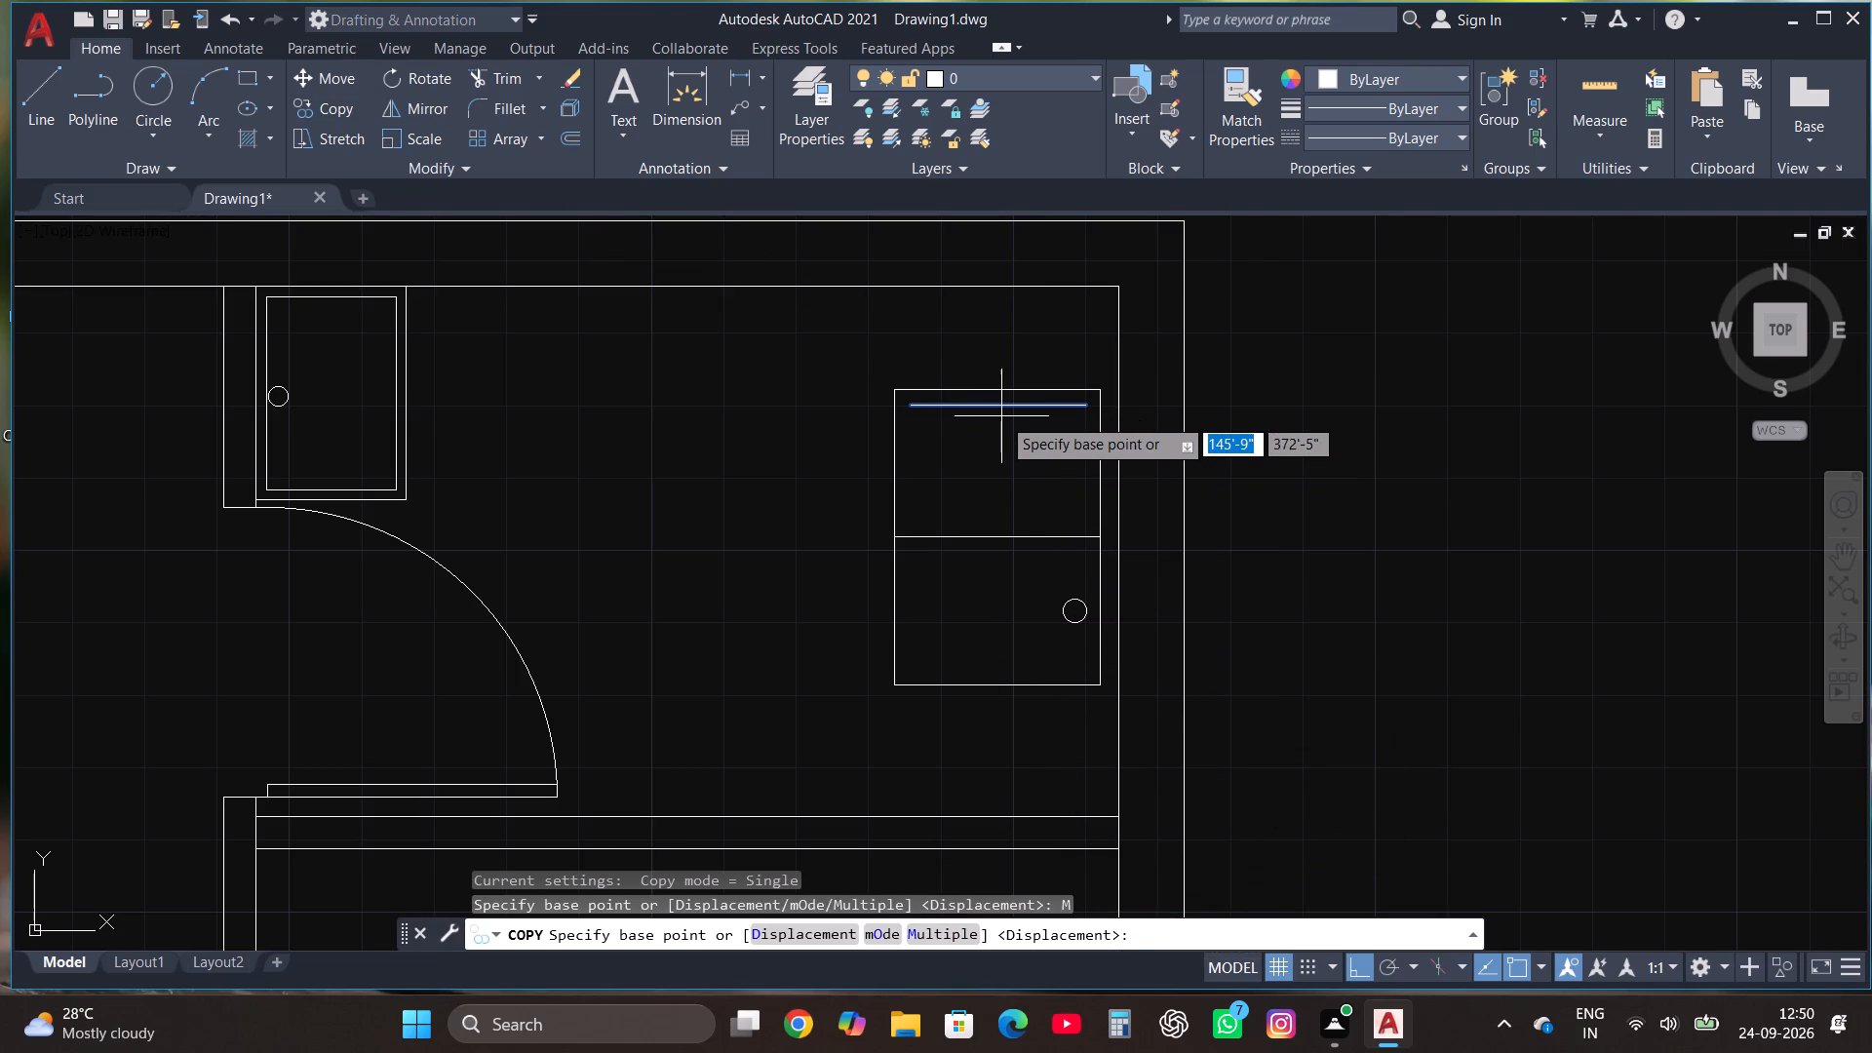
left_click(990, 404)
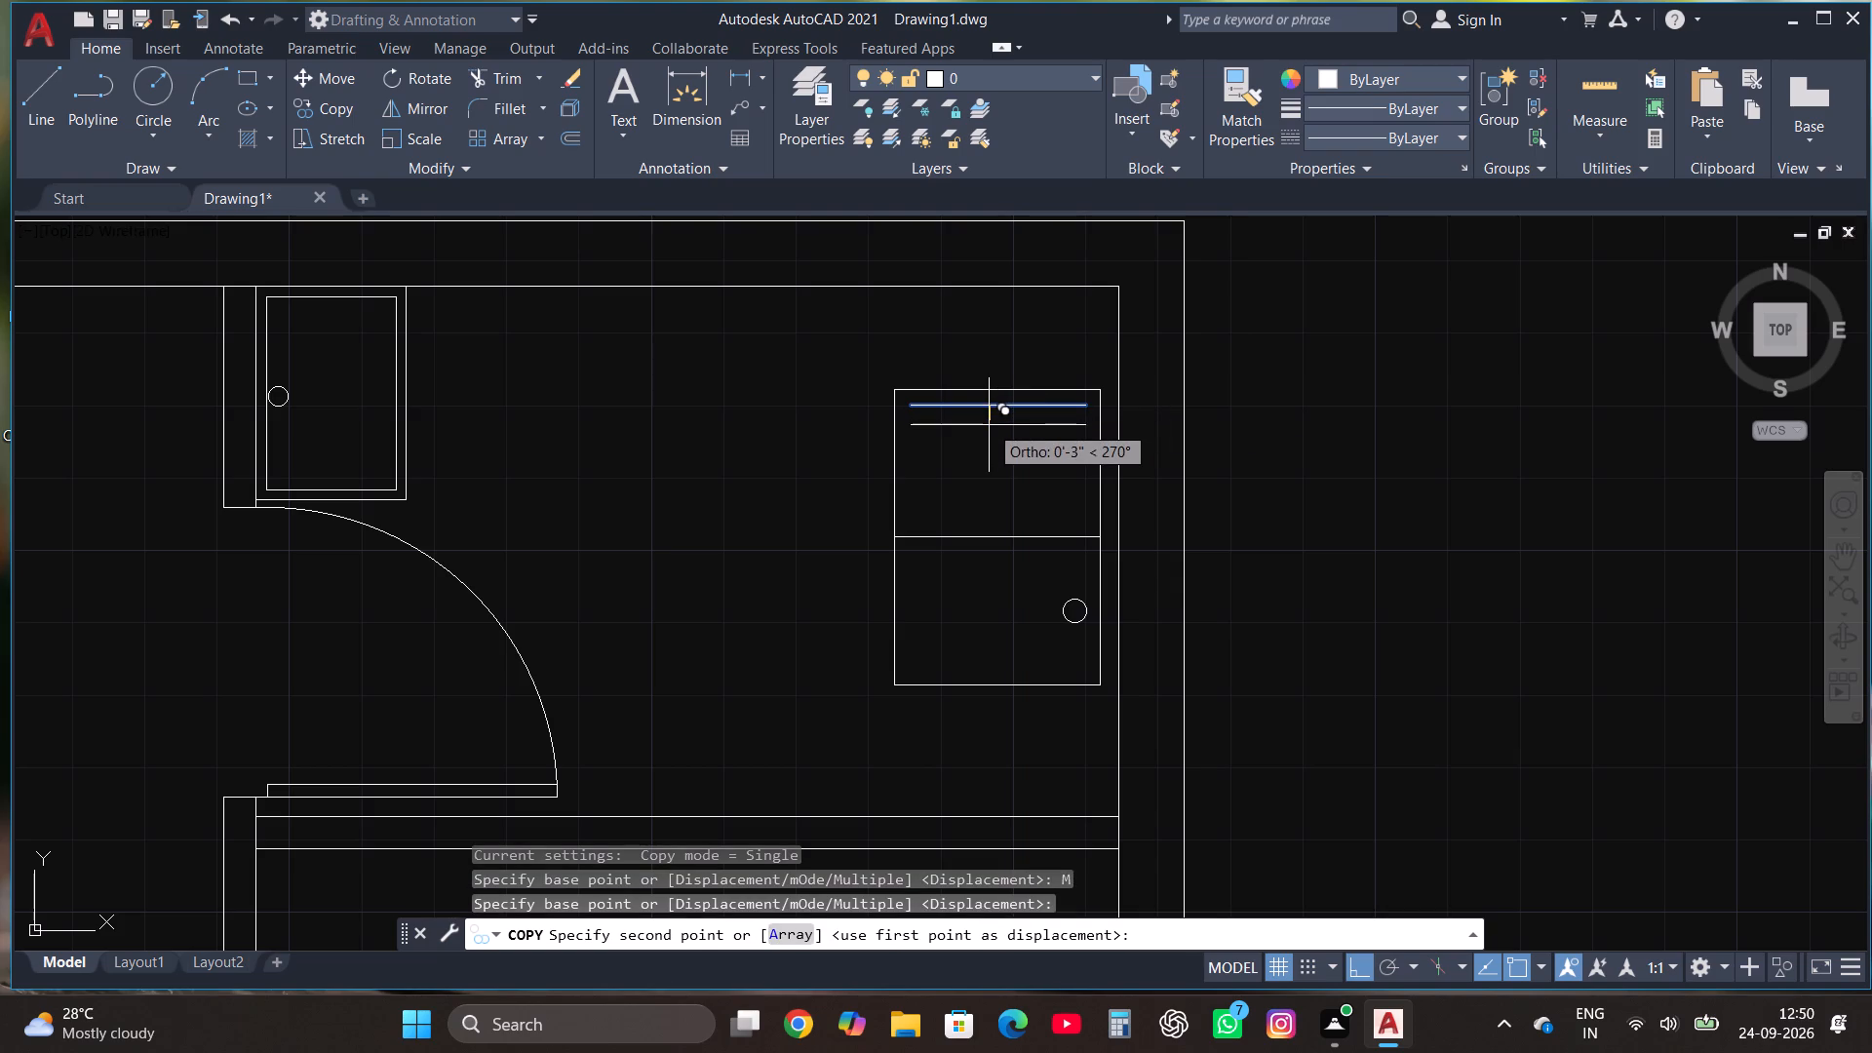
left_click(989, 425)
left_click(989, 444)
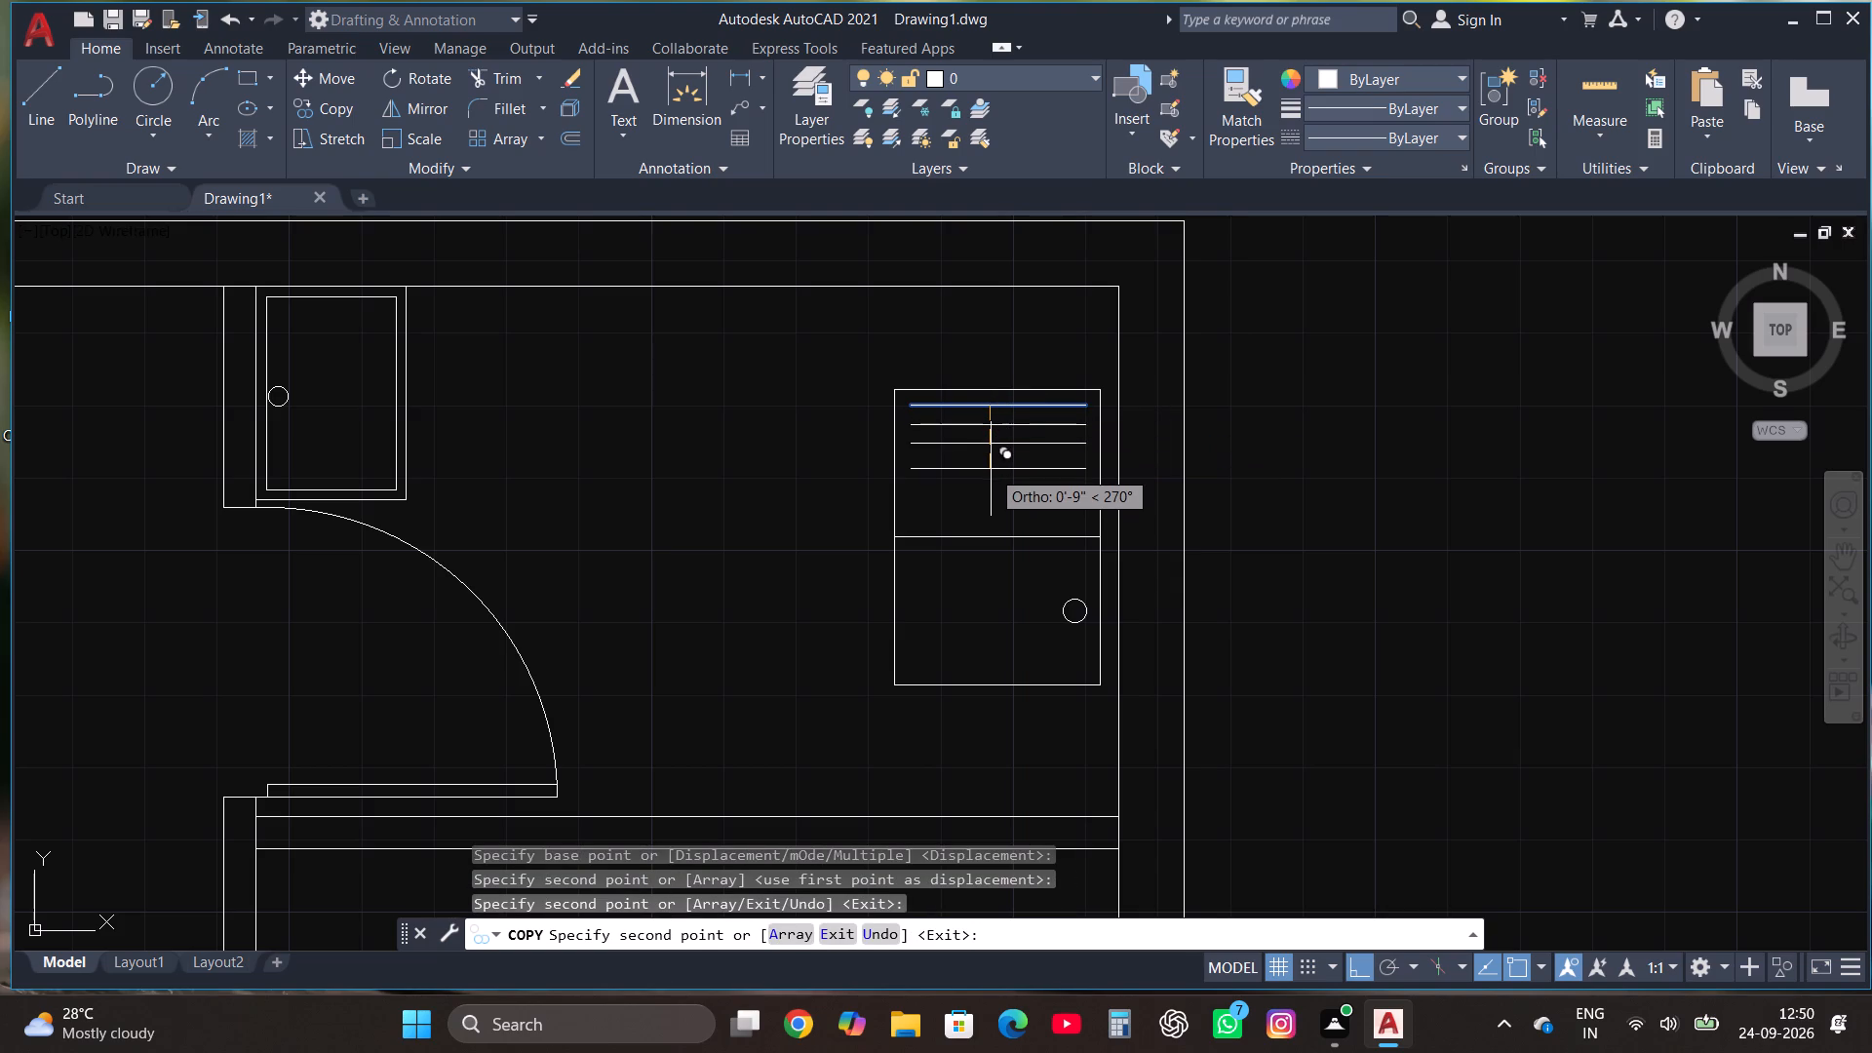
left_click(991, 464)
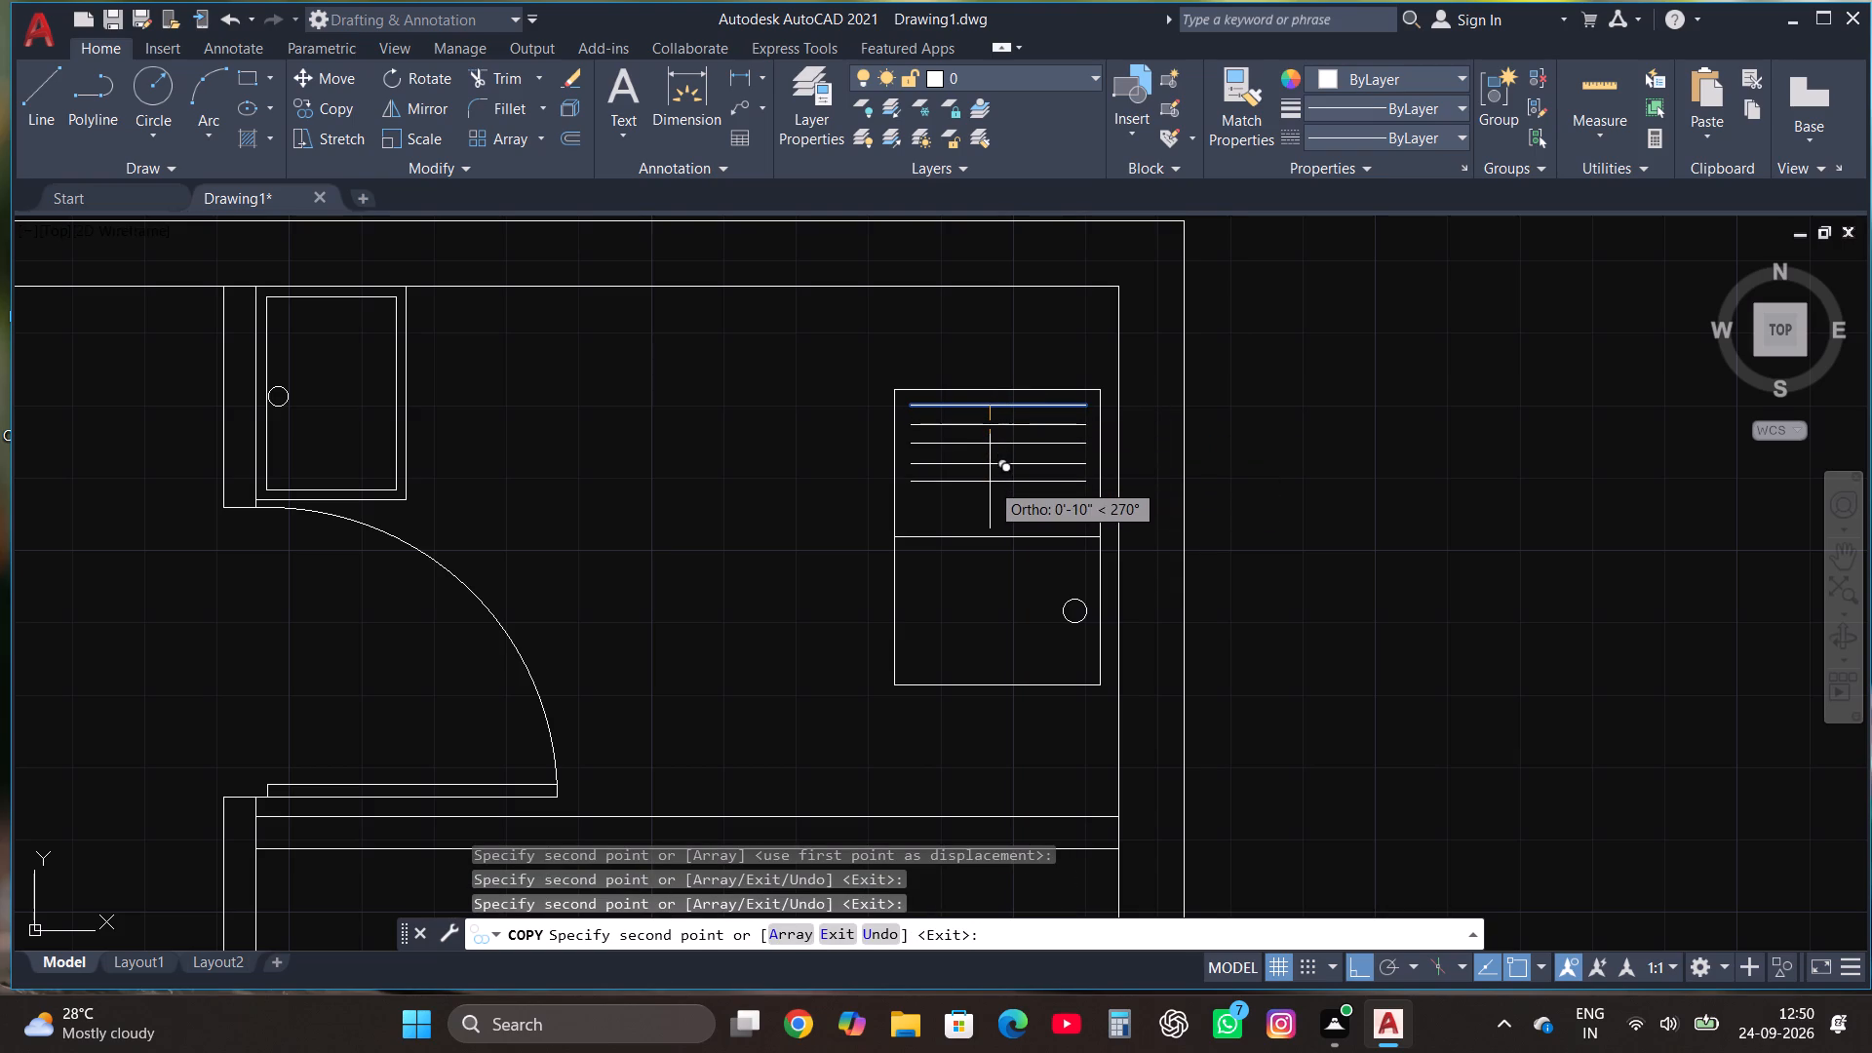
left_click(990, 482)
left_click(993, 500)
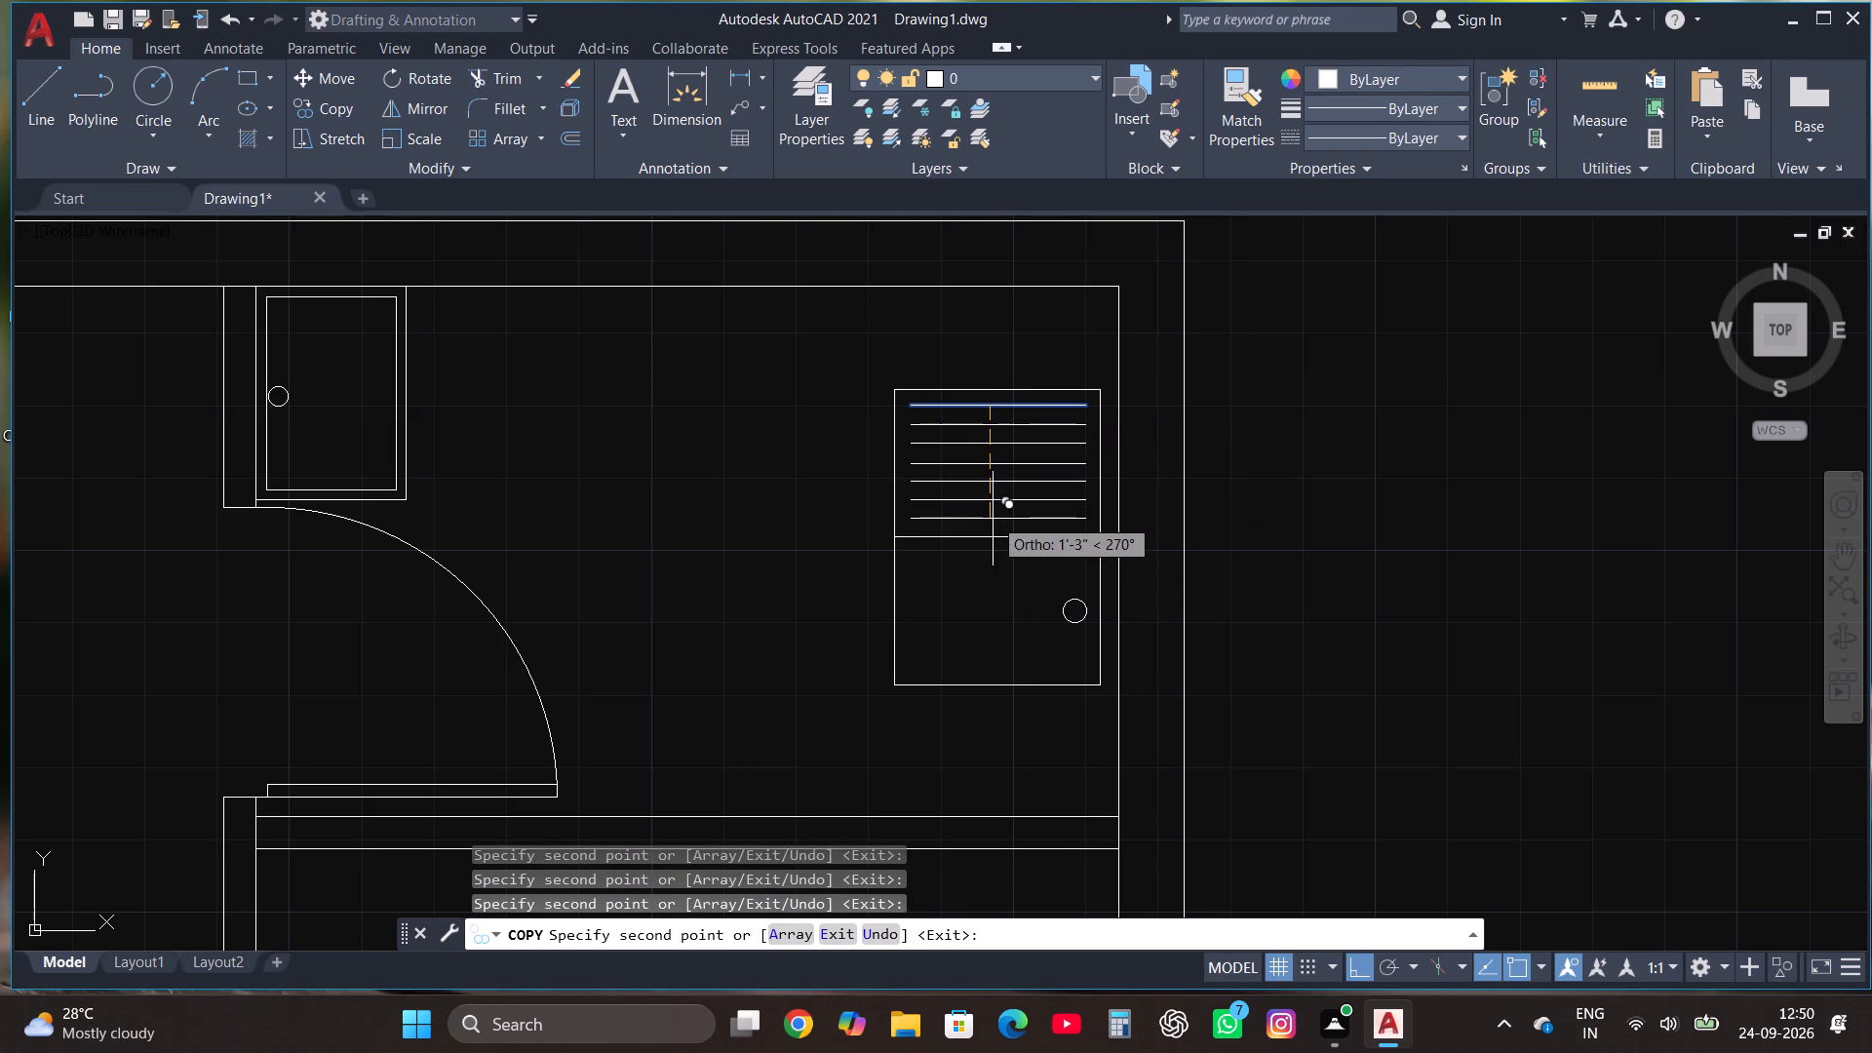
left_click(993, 519)
key("Escape")
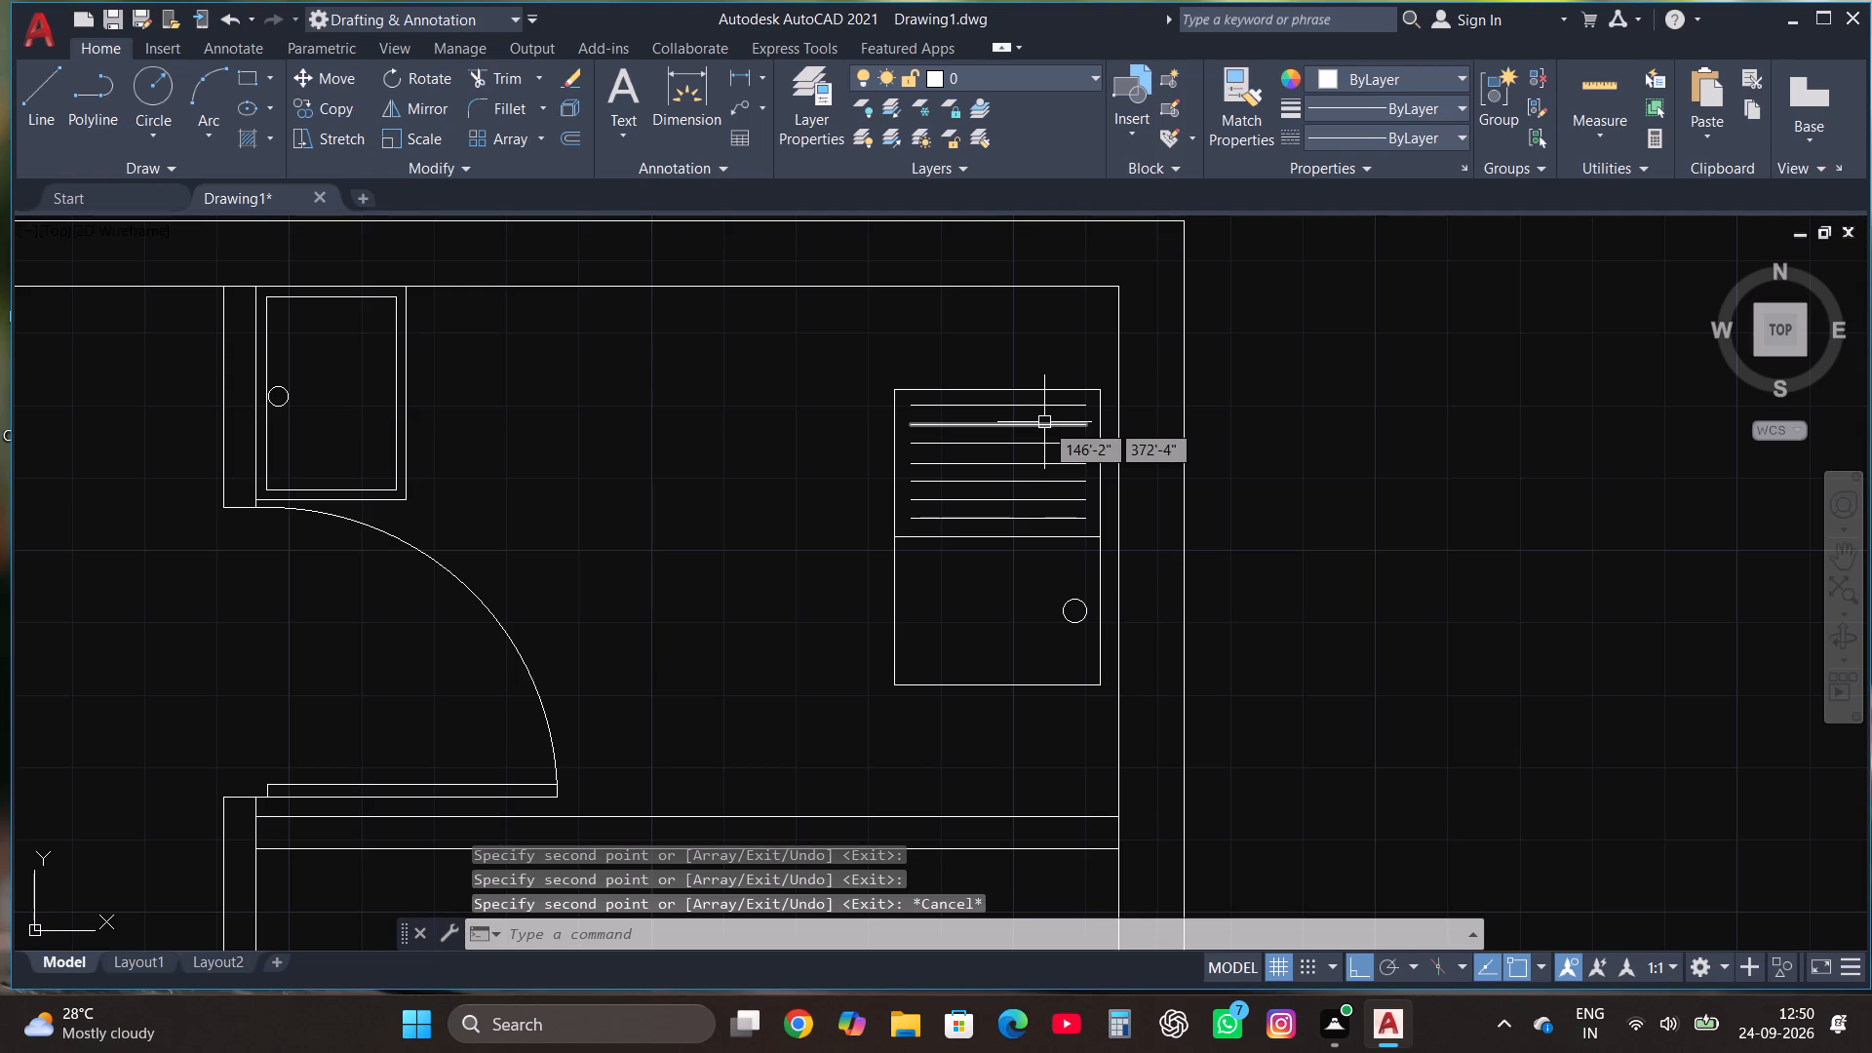
Offset the sink's outer rectangle inward by 1" and its middle dividing line downward by 1".
scroll(1044, 435, "down", 1)
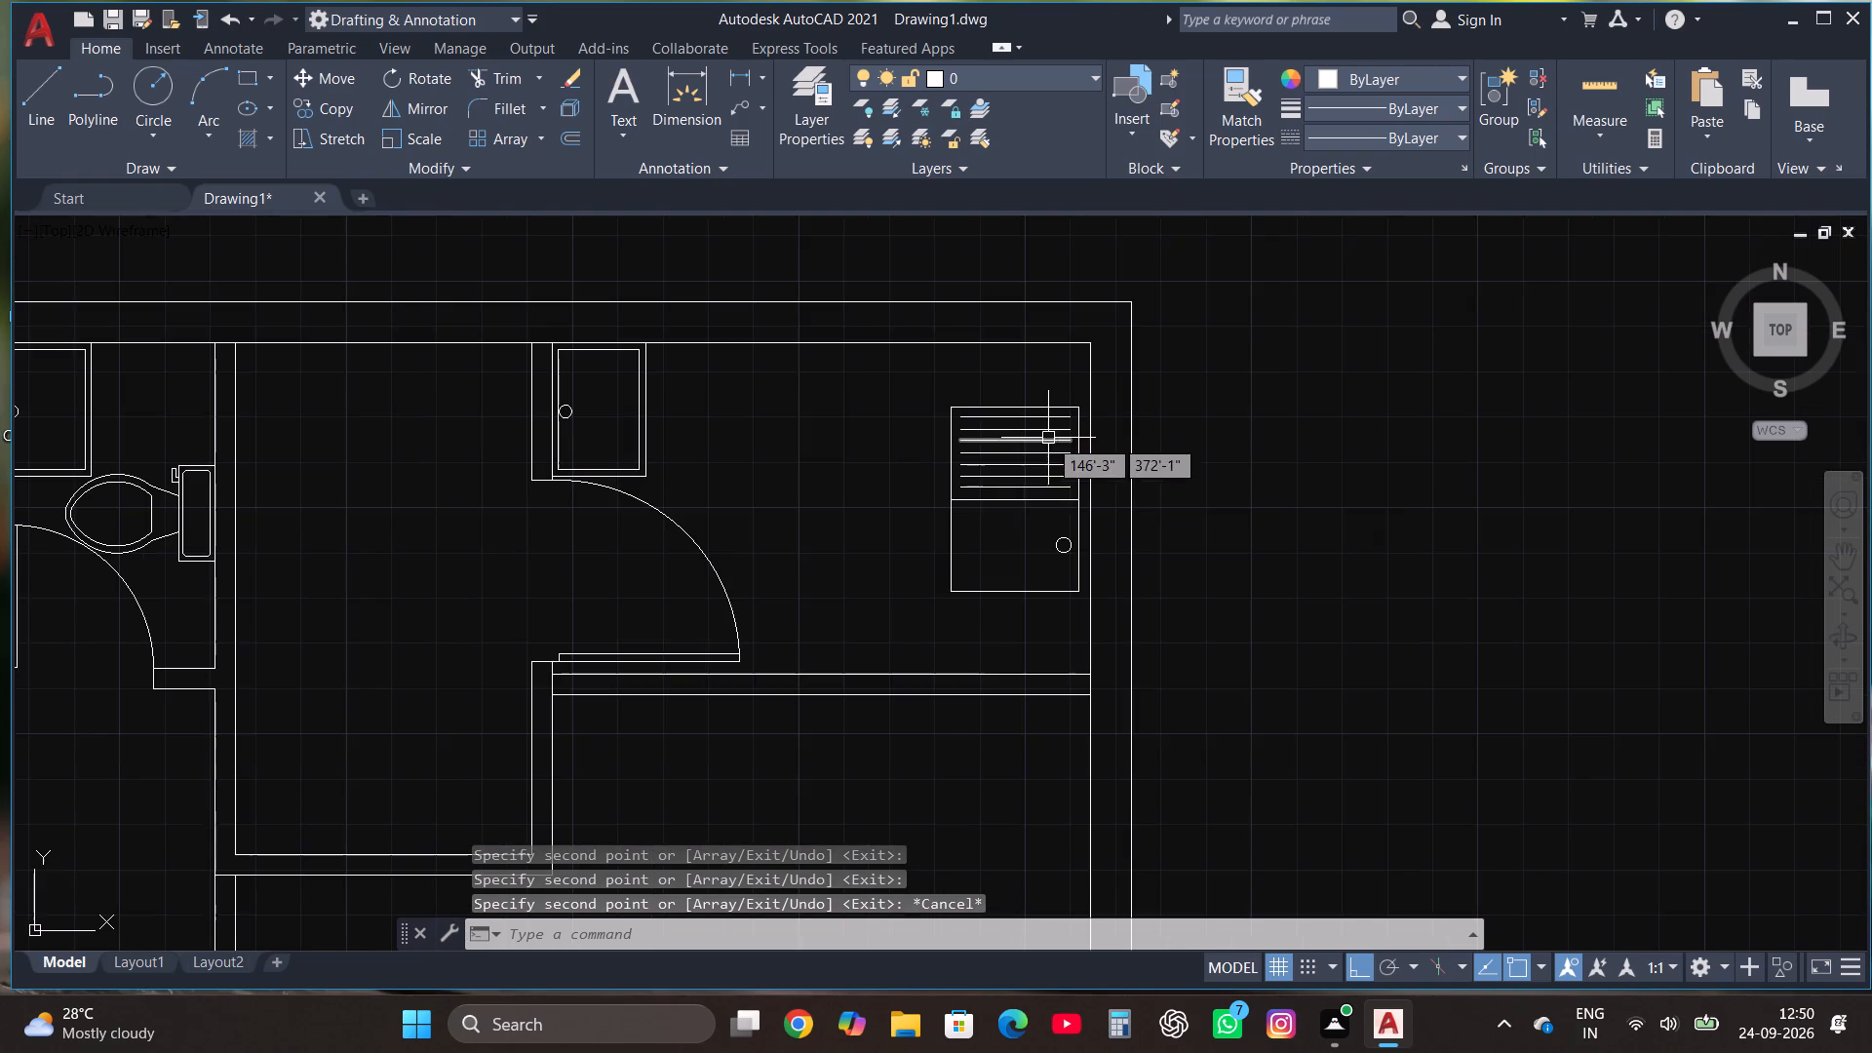
scroll(1071, 468, "up", 1)
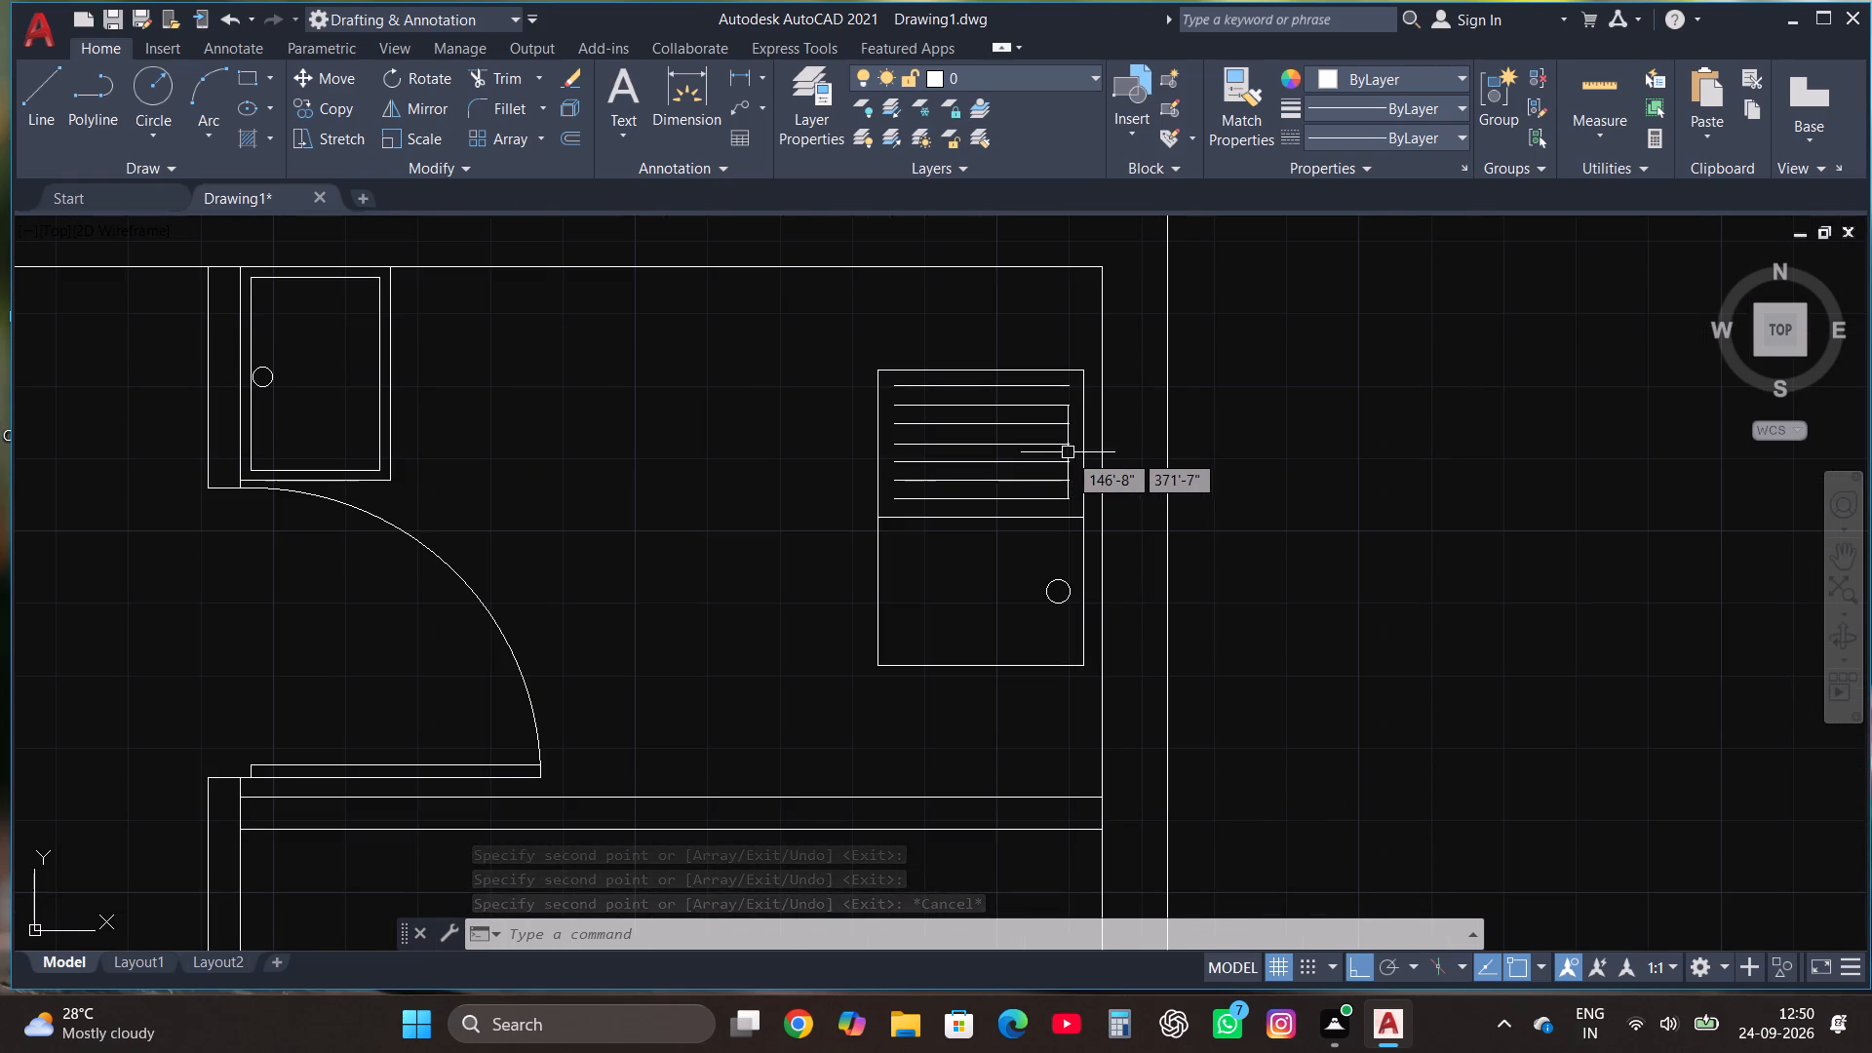
left_click(888, 370)
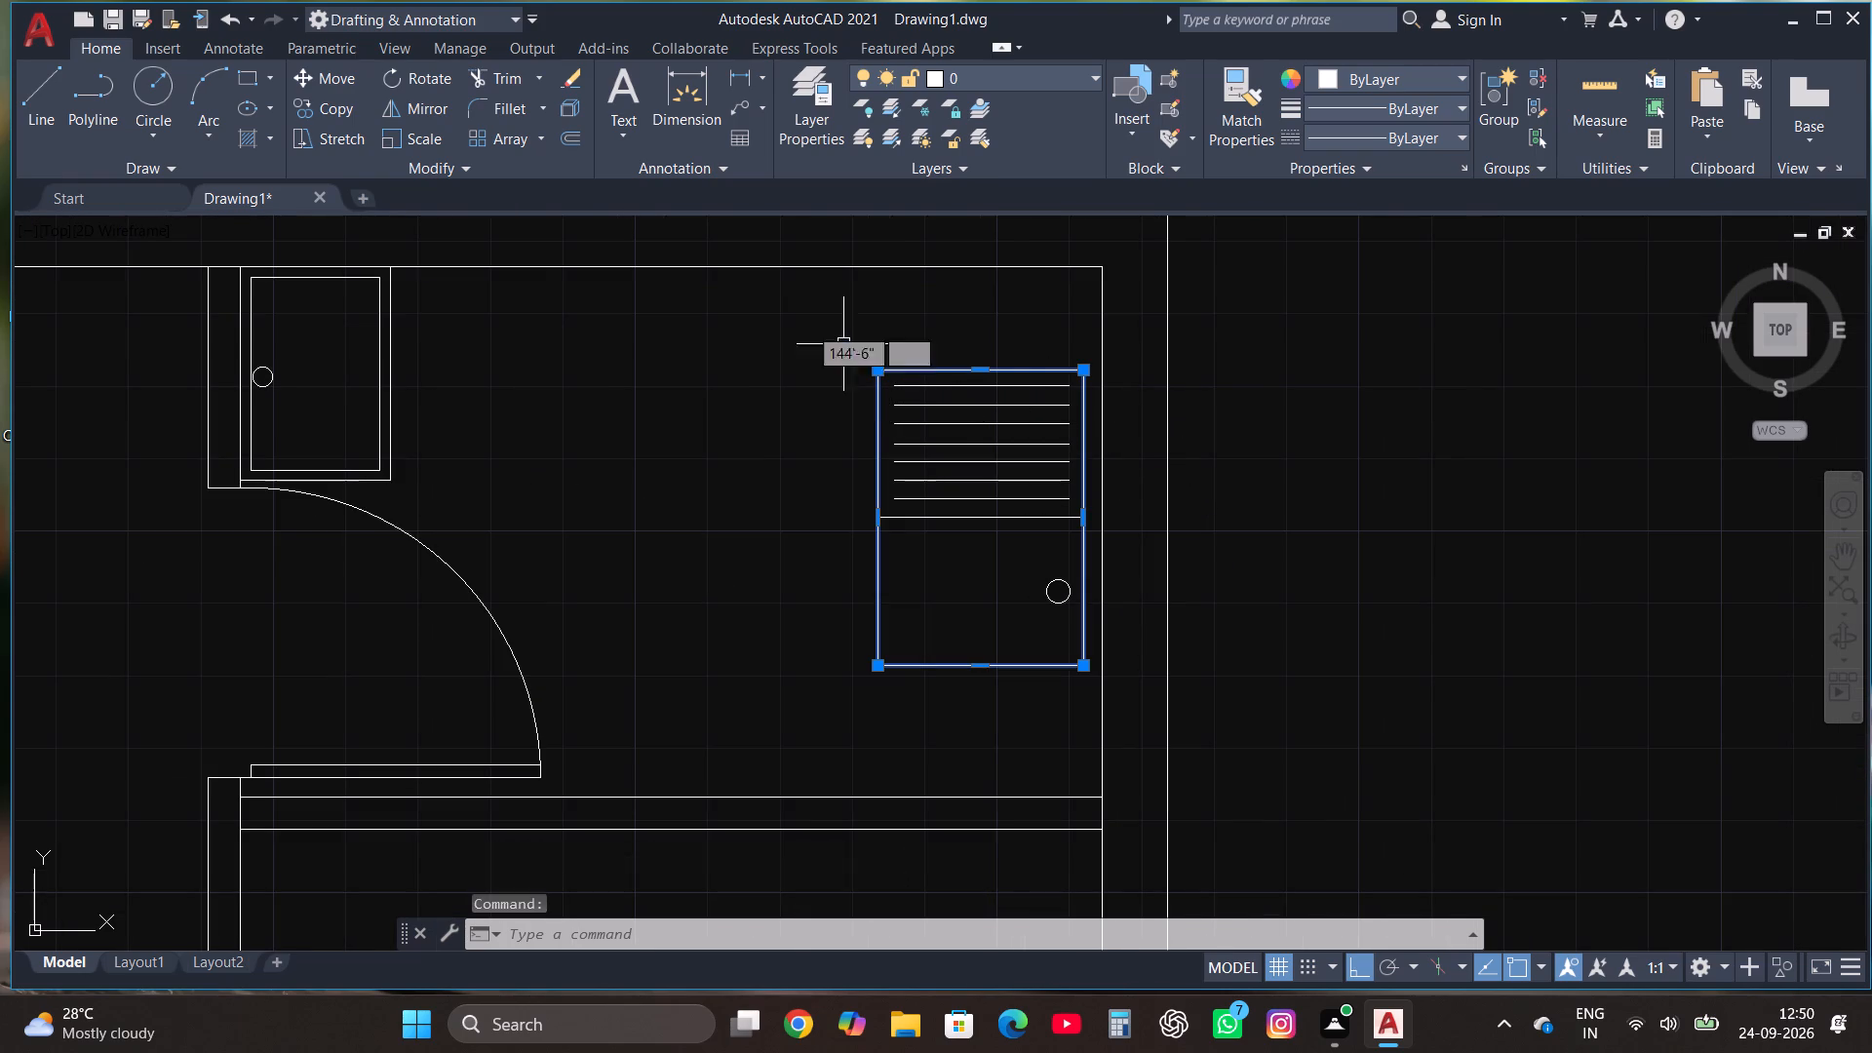
left_click(573, 136)
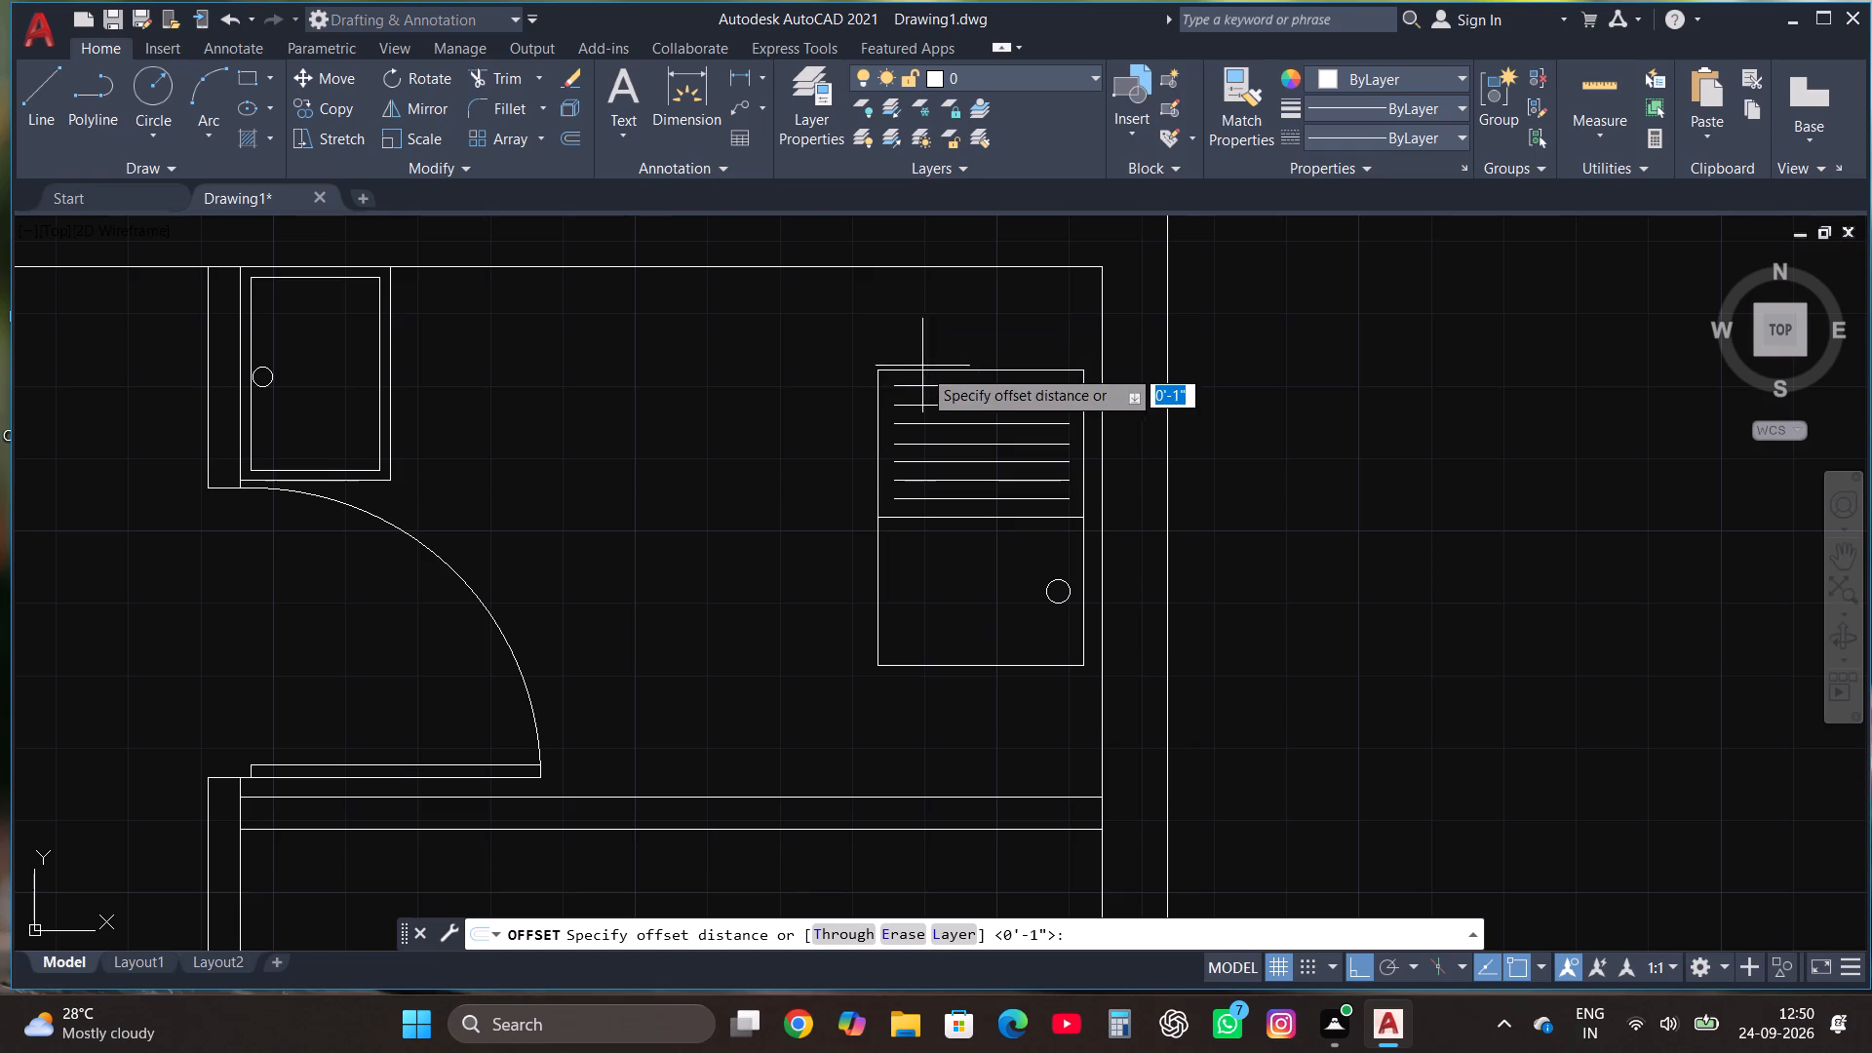
left_click(926, 371)
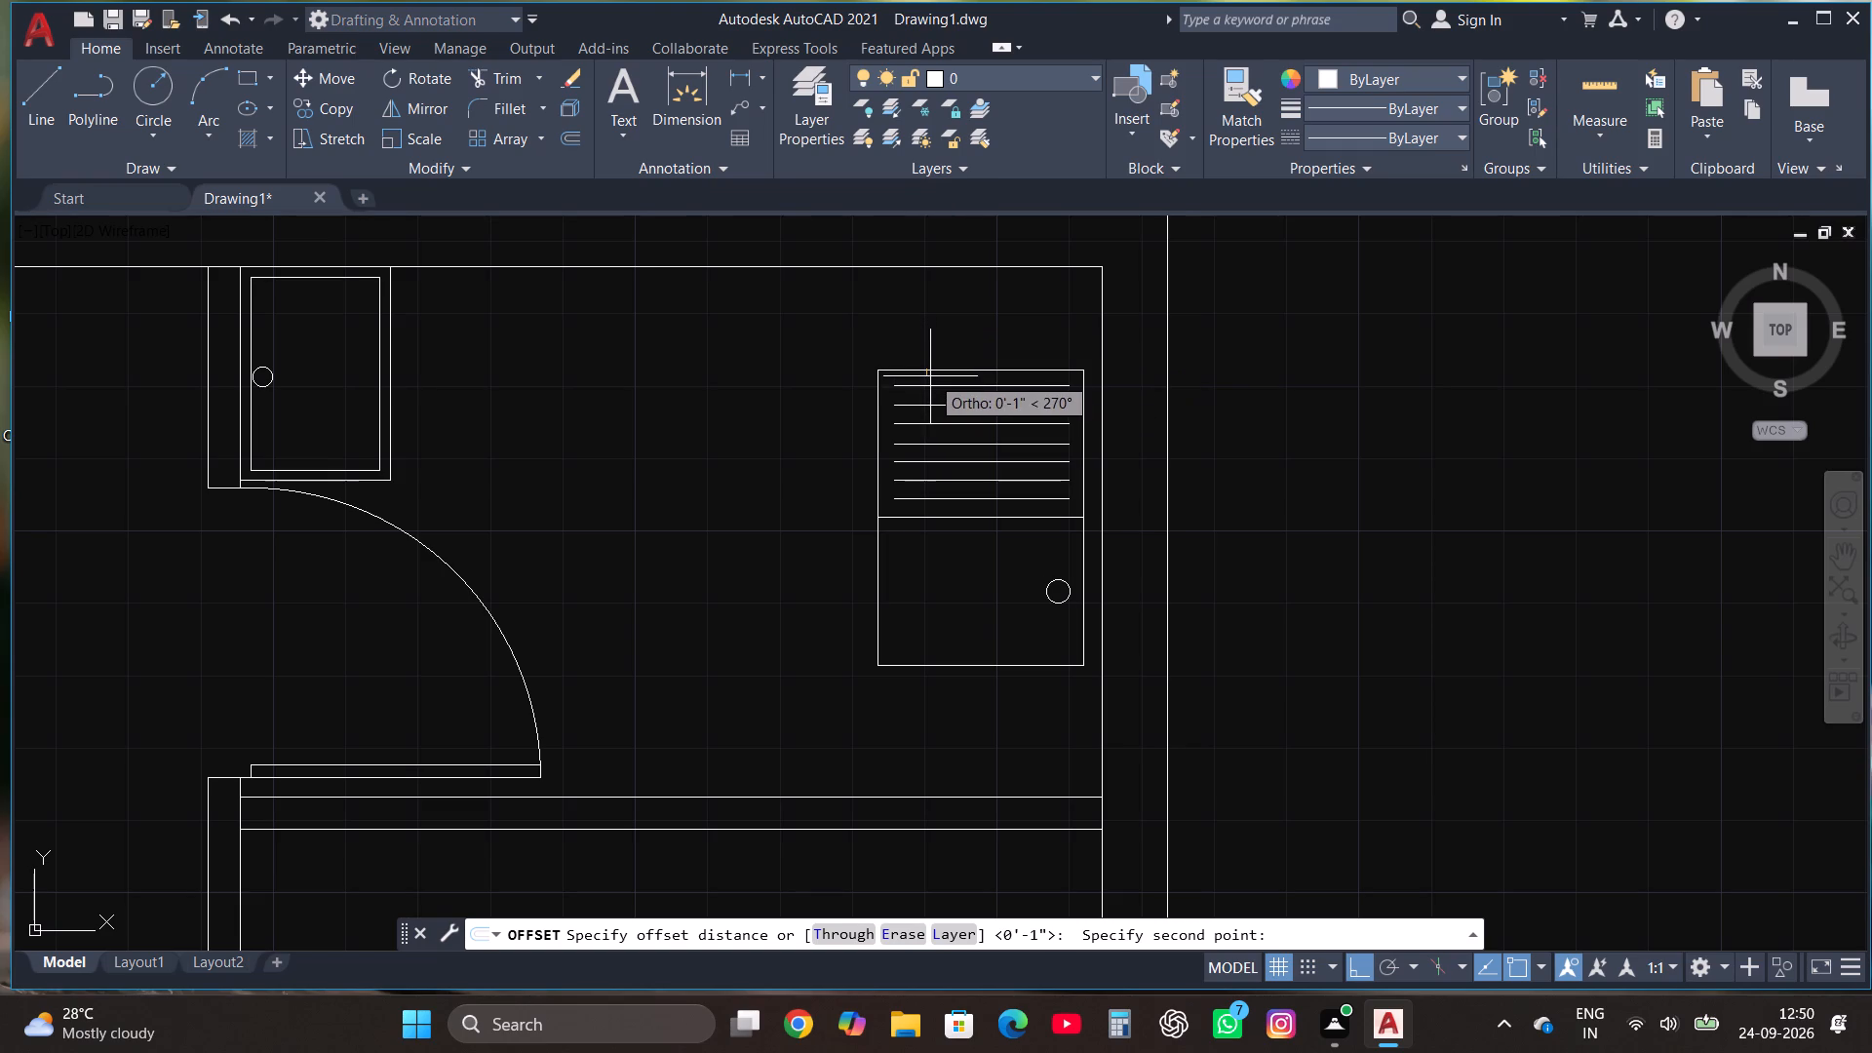
left_click(930, 376)
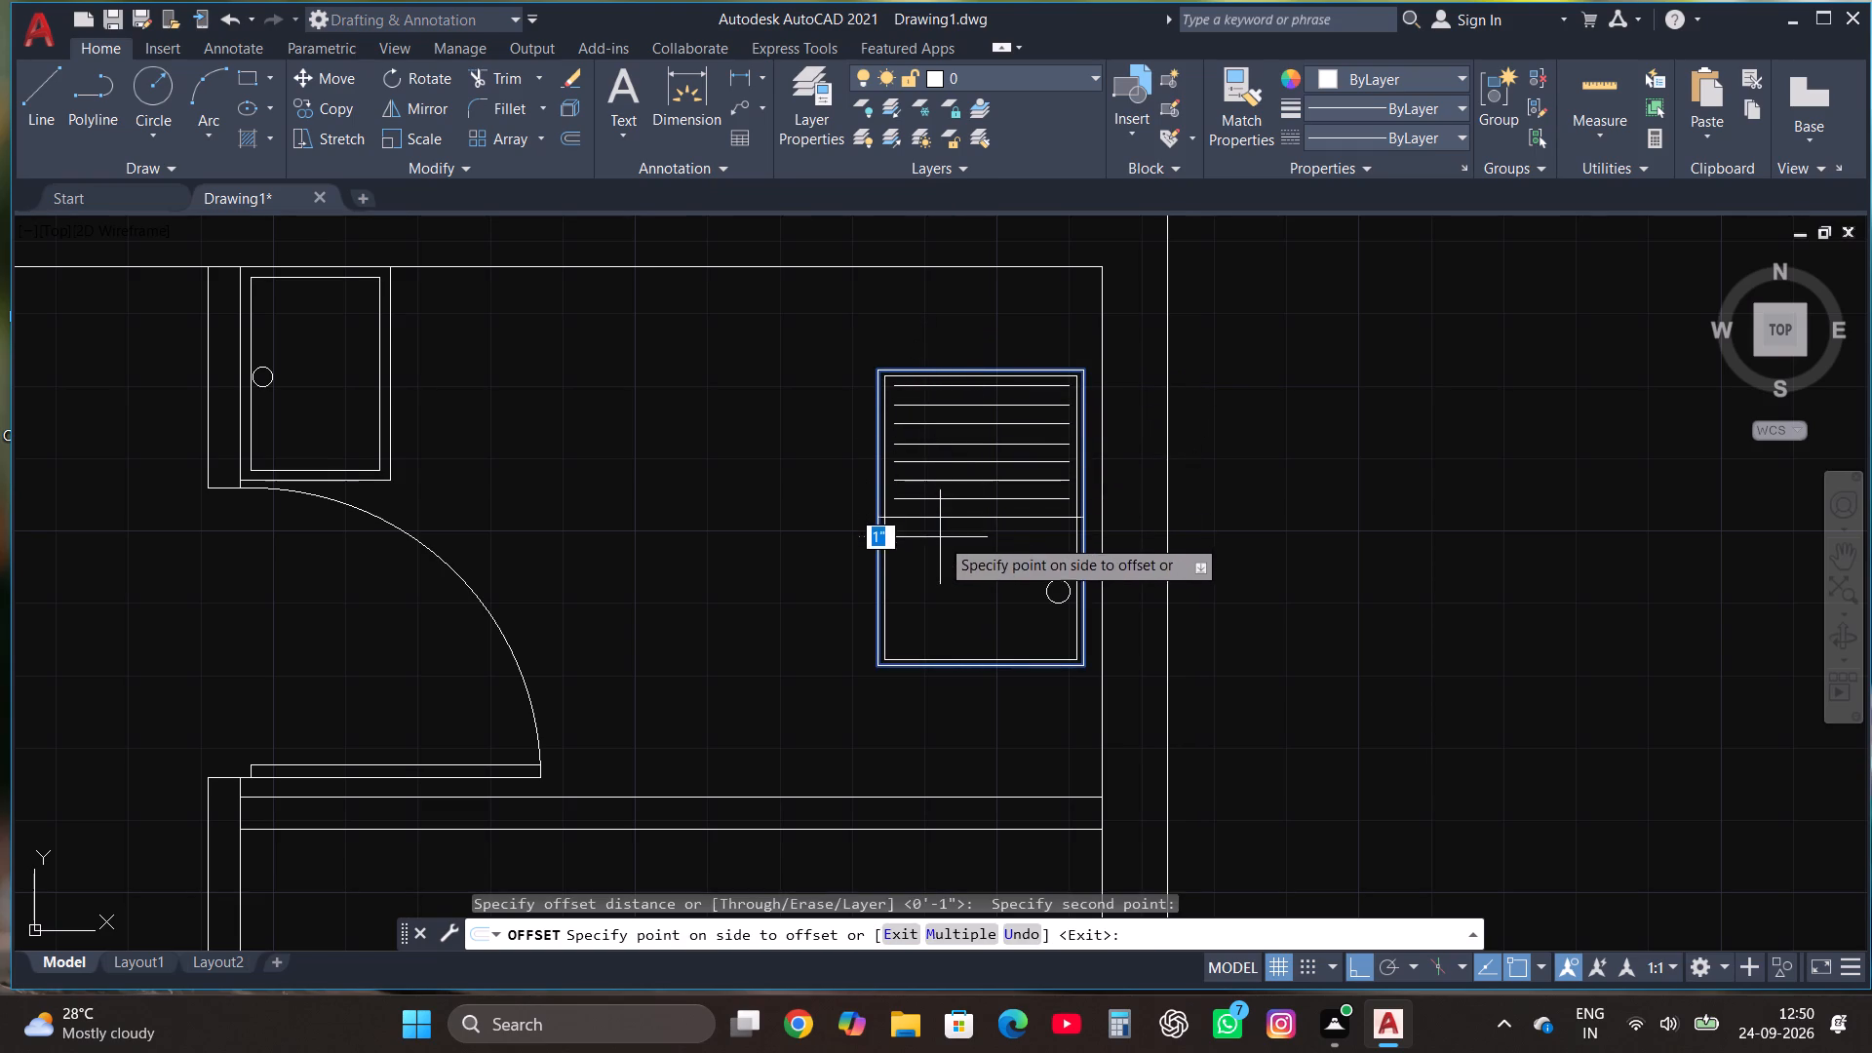
left_click(942, 537)
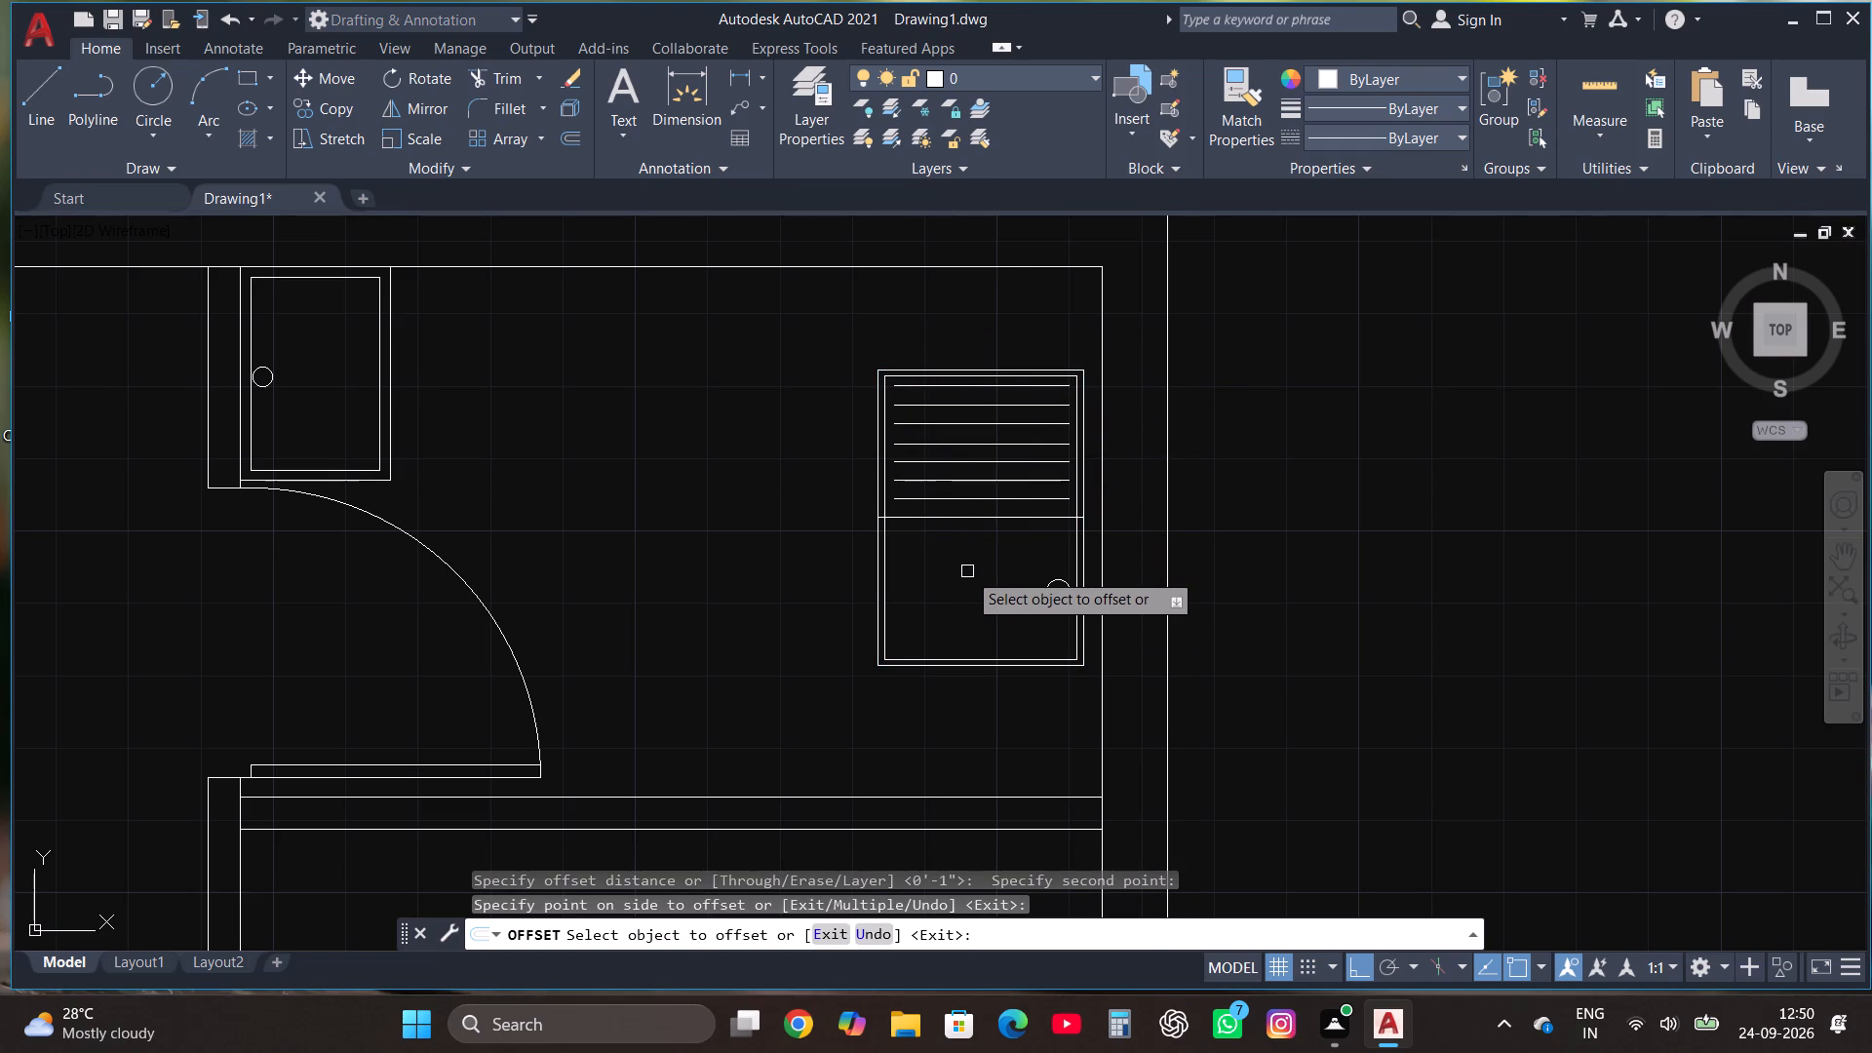
scroll(967, 571, "up", 2)
left_click(961, 433)
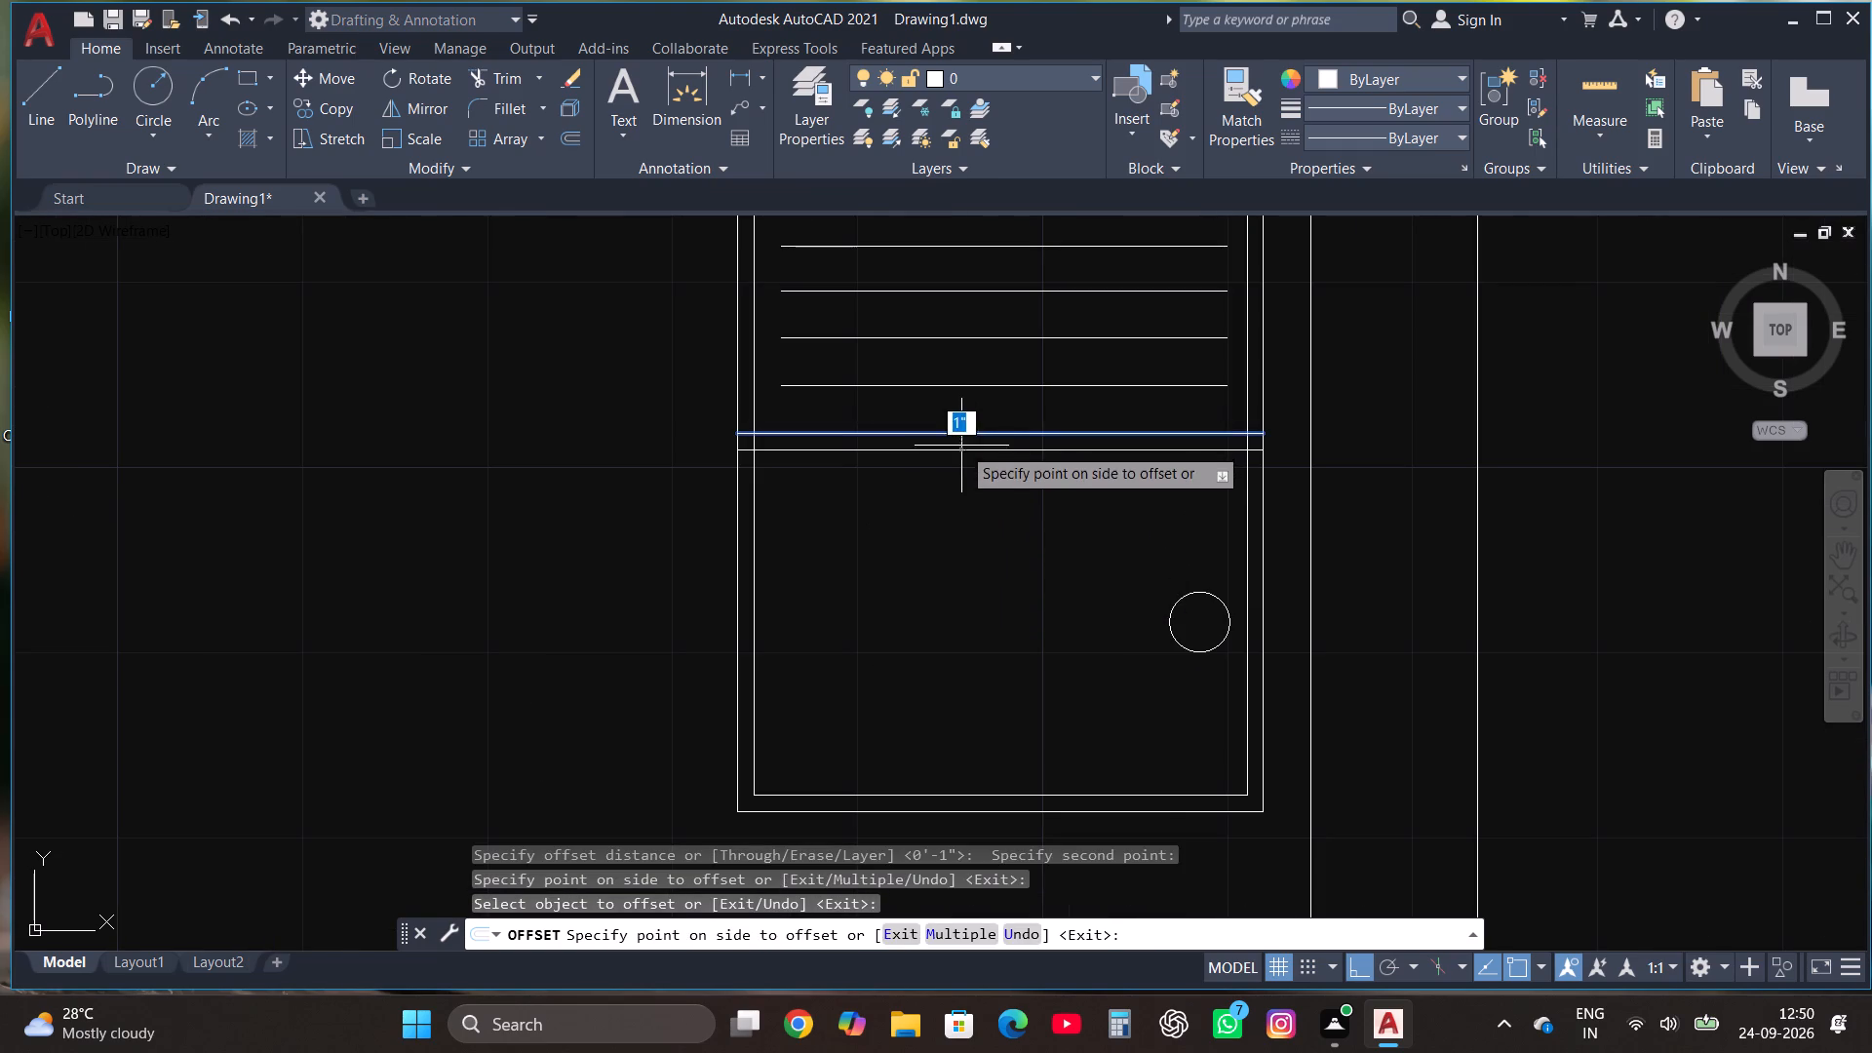
left_click(961, 448)
key("Escape")
scroll(943, 570, "down", 1)
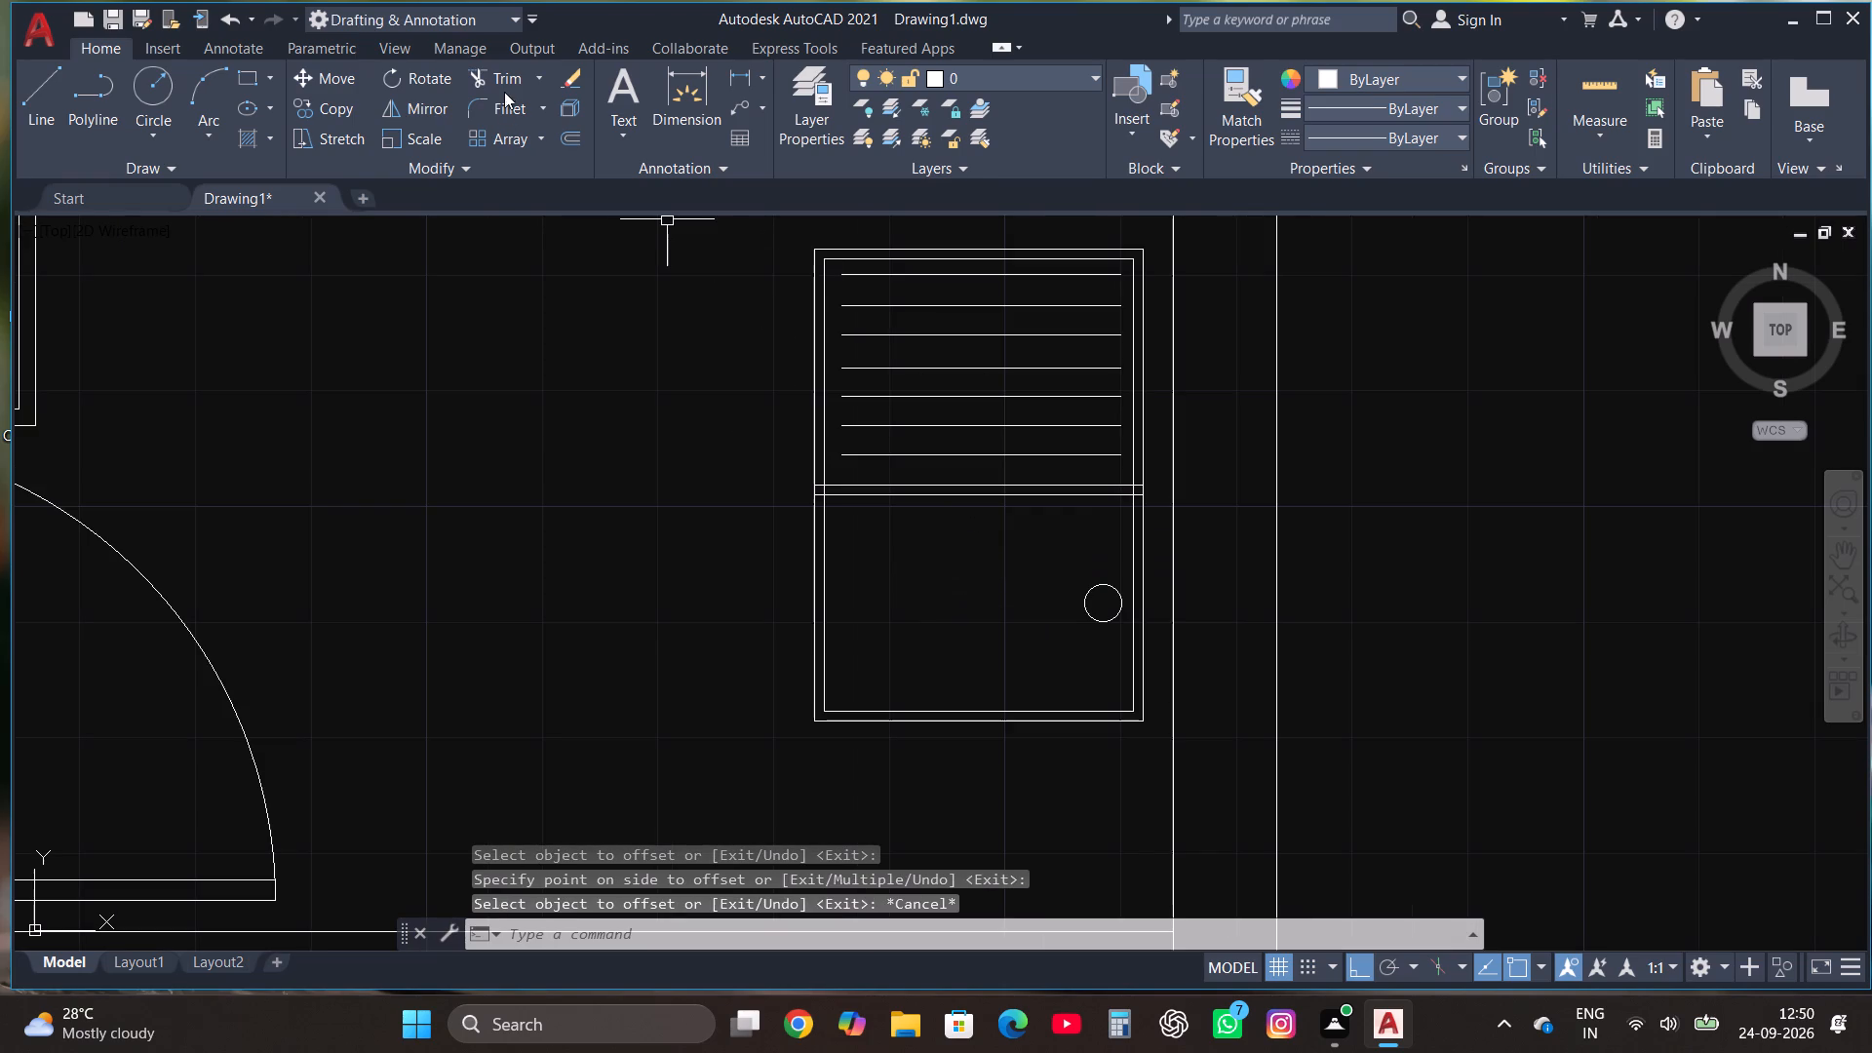
Trim the overlapping dividing-line ends and inner rectangle segments on both sides so the sink has two separate inner compartments.
left_click(504, 83)
scroll(824, 495, "up", 3)
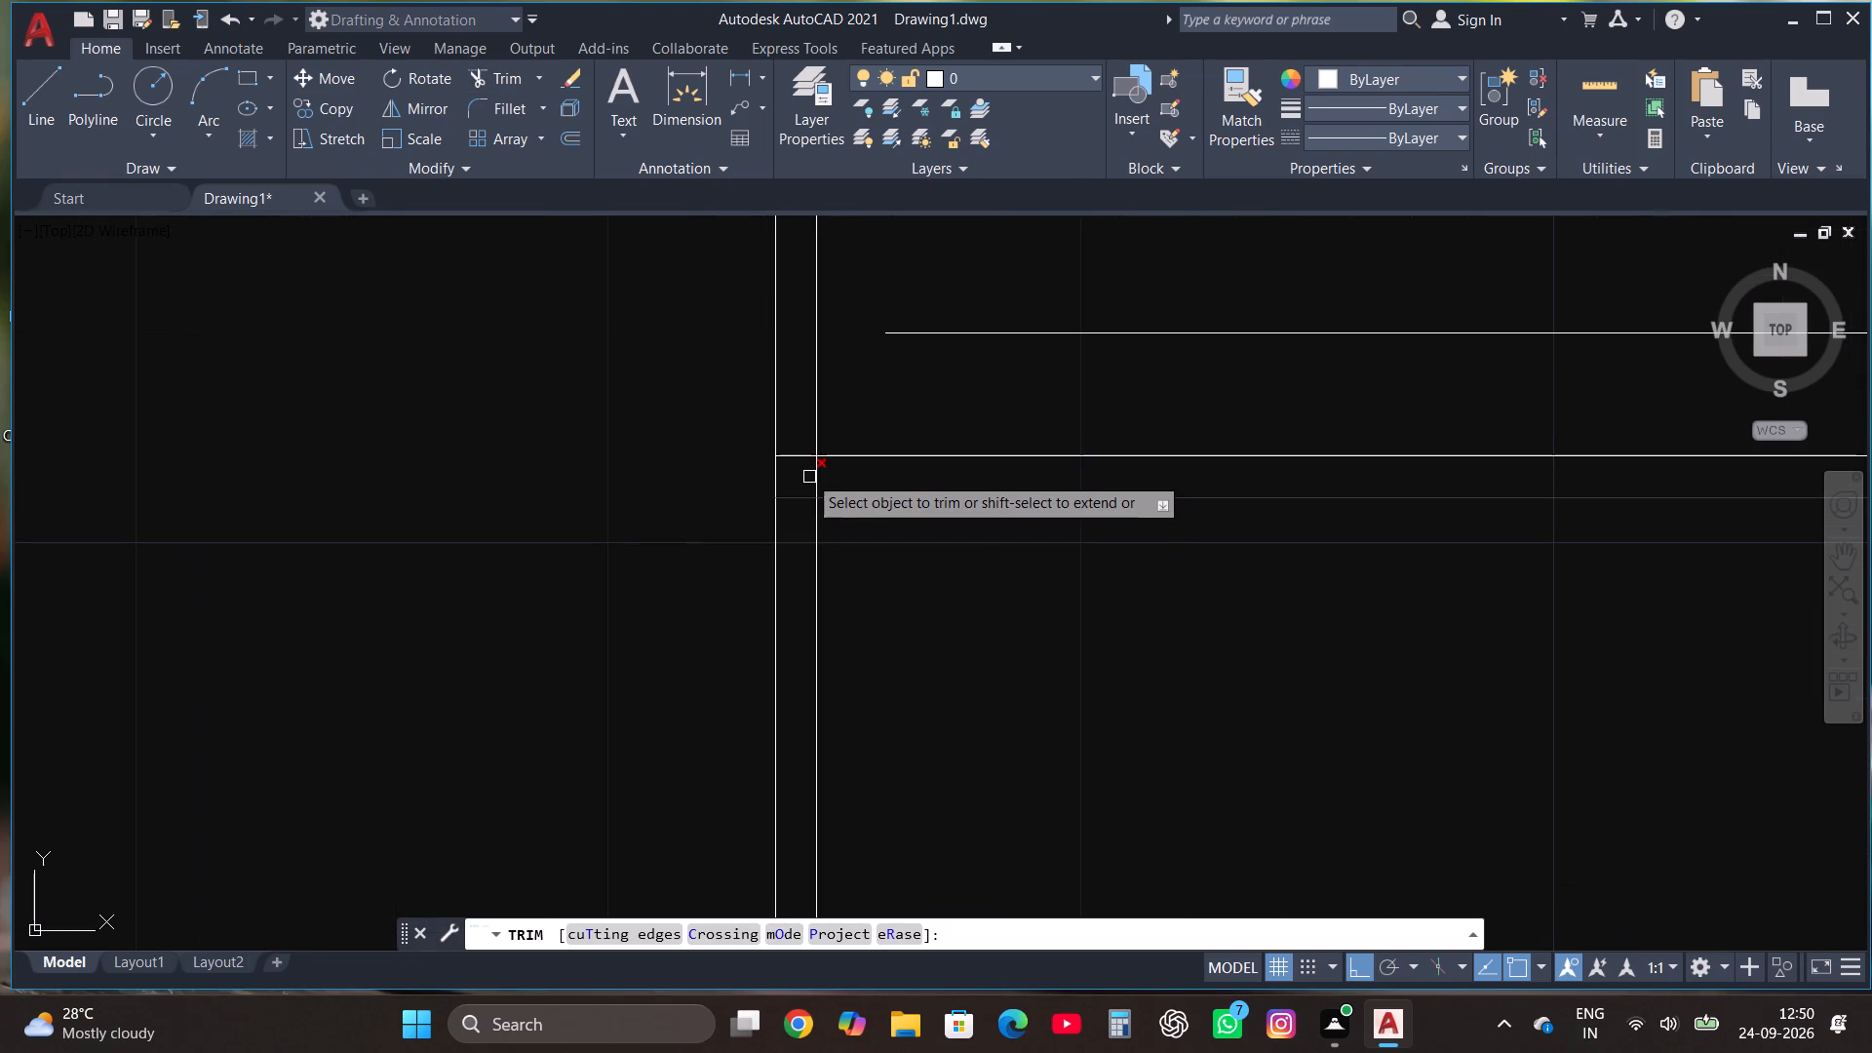
left_click(800, 444)
left_click(800, 520)
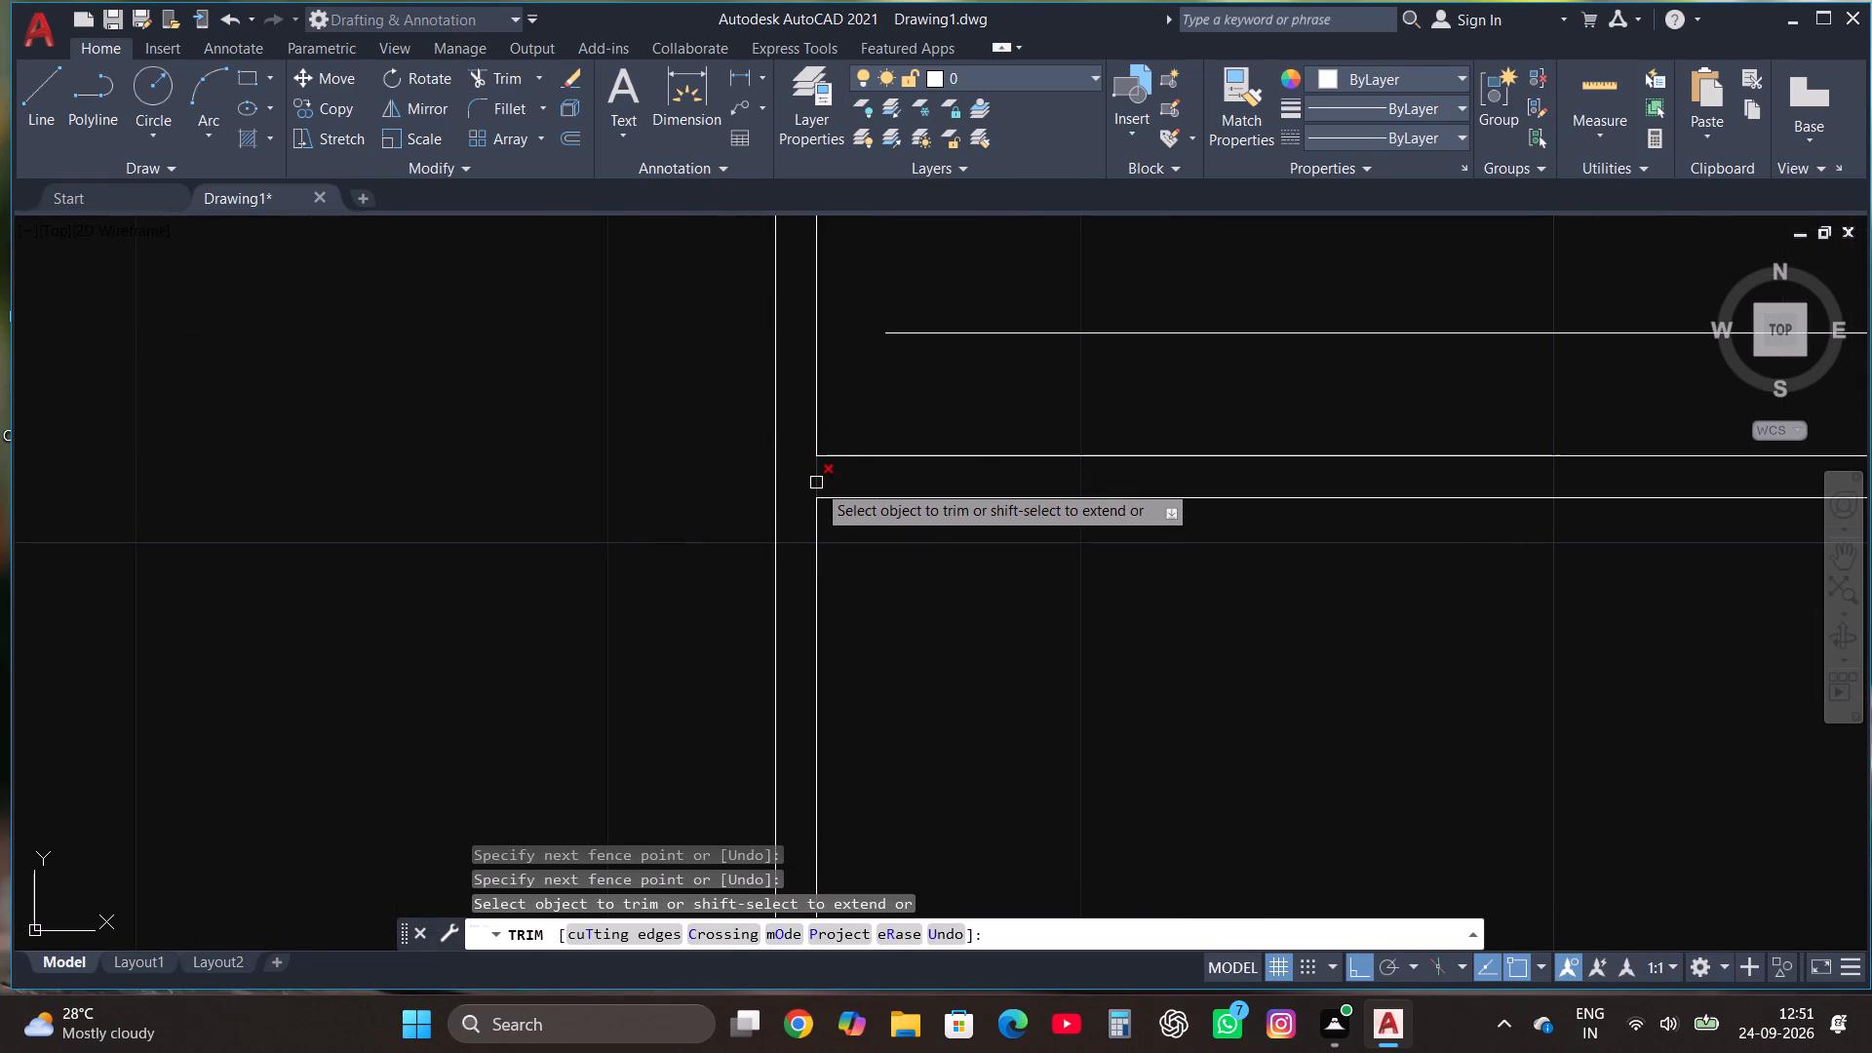
left_click(816, 483)
scroll(852, 536, "down", 2)
scroll(1362, 488, "up", 2)
left_click(1327, 516)
left_click(1330, 643)
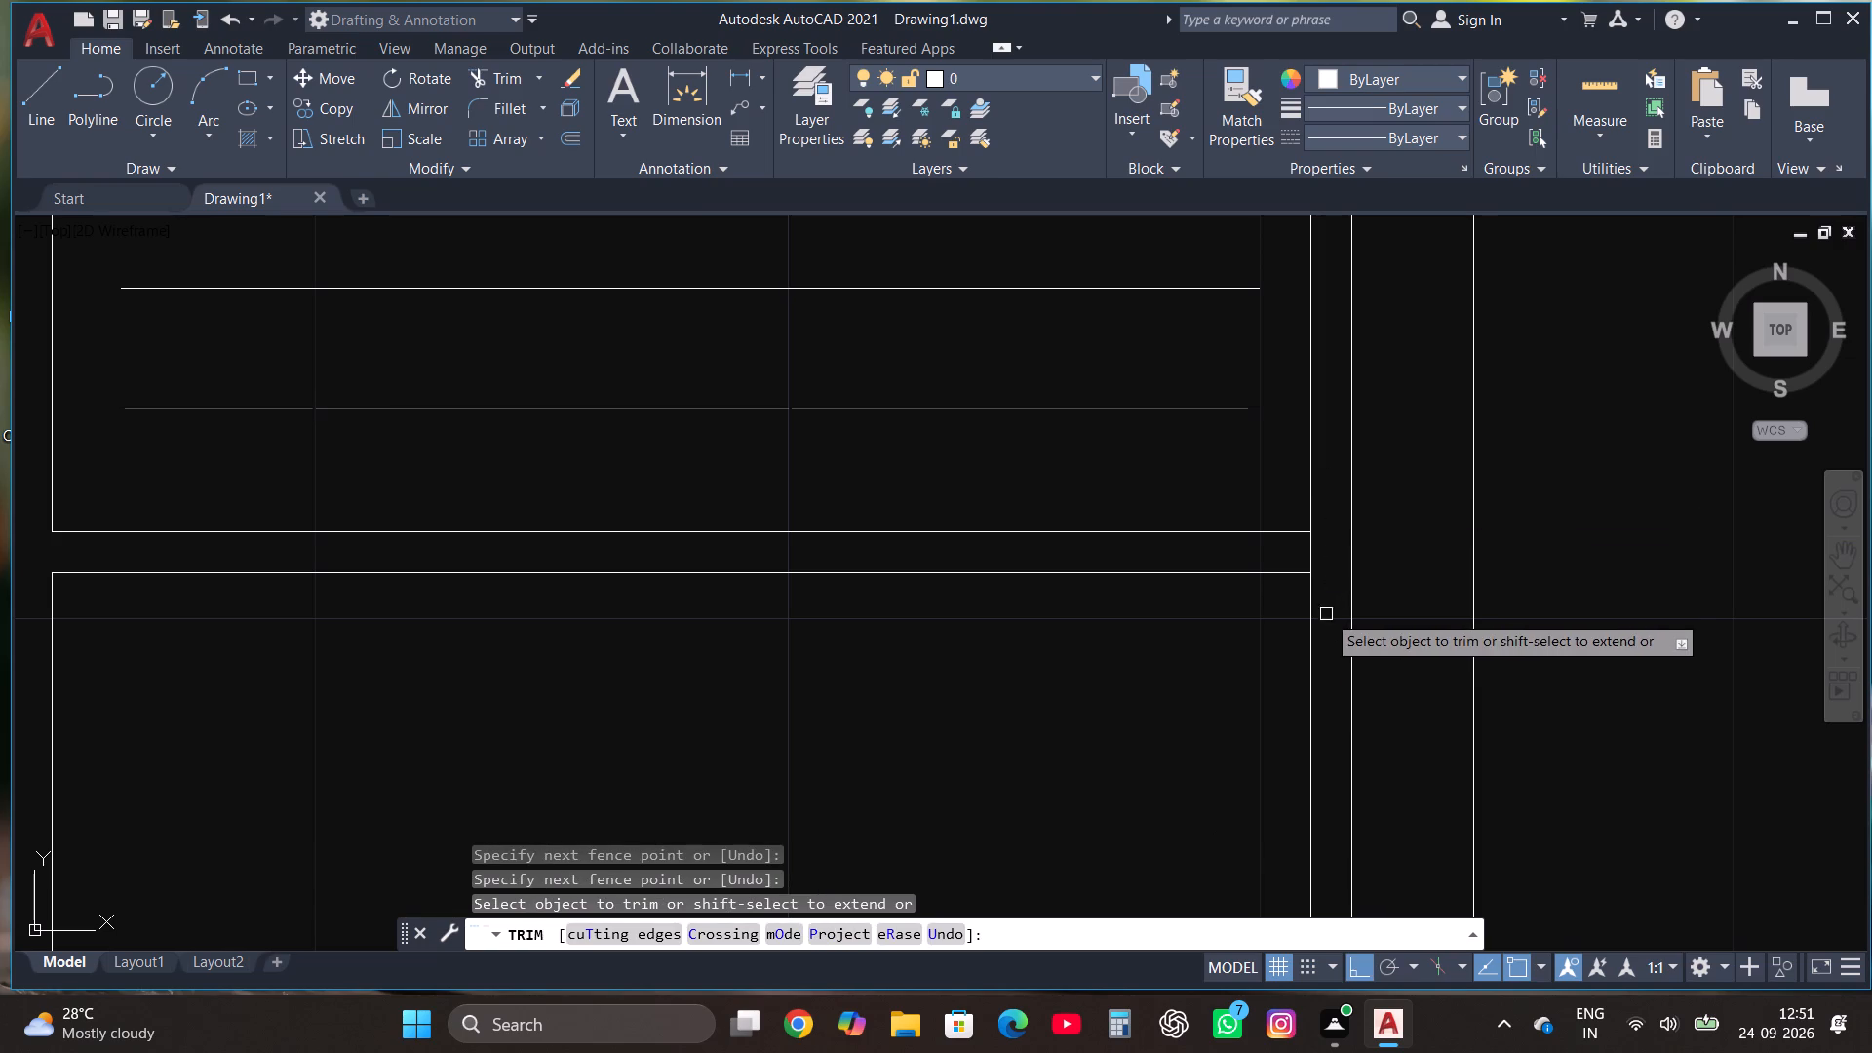
left_click(1313, 560)
scroll(1100, 528, "down", 3)
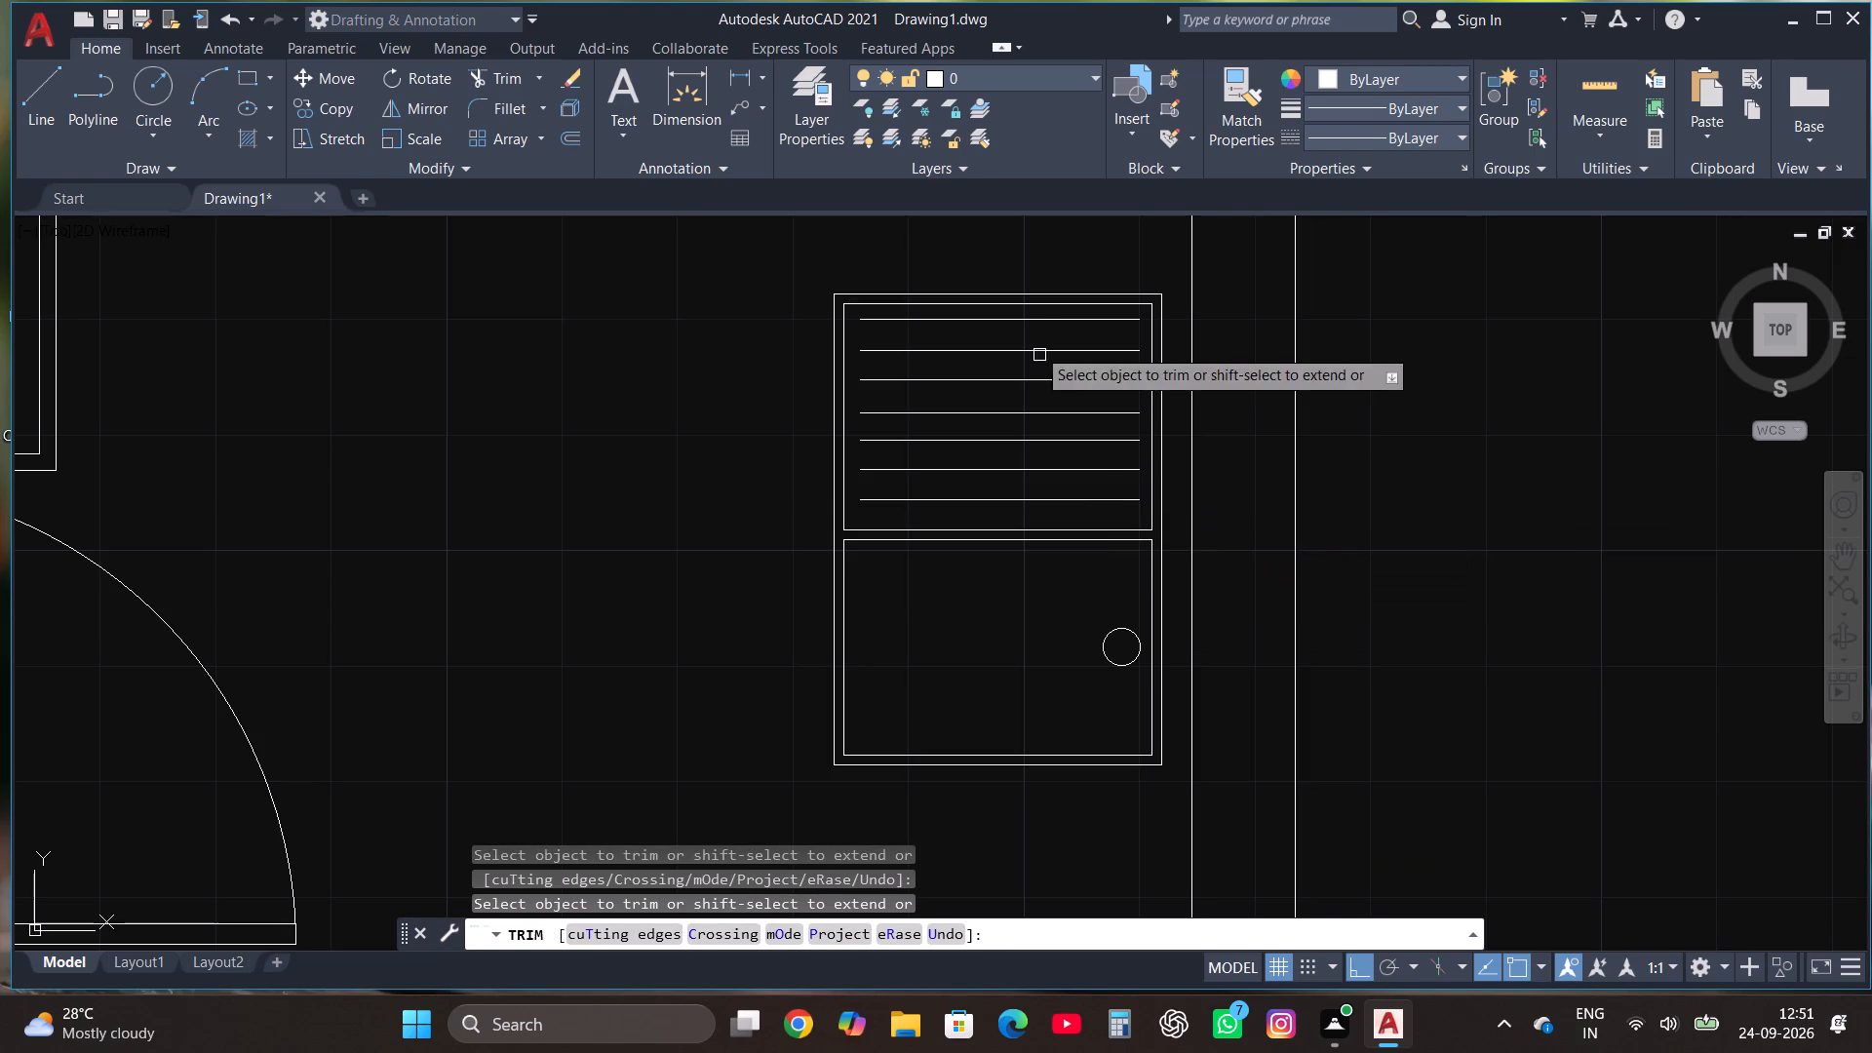
key("Escape")
Draw a line 2' down from the upper-left corner of the room below the sink, continuing horizontally toward the outer wall and stopping short of it.
scroll(840, 570, "down", 2)
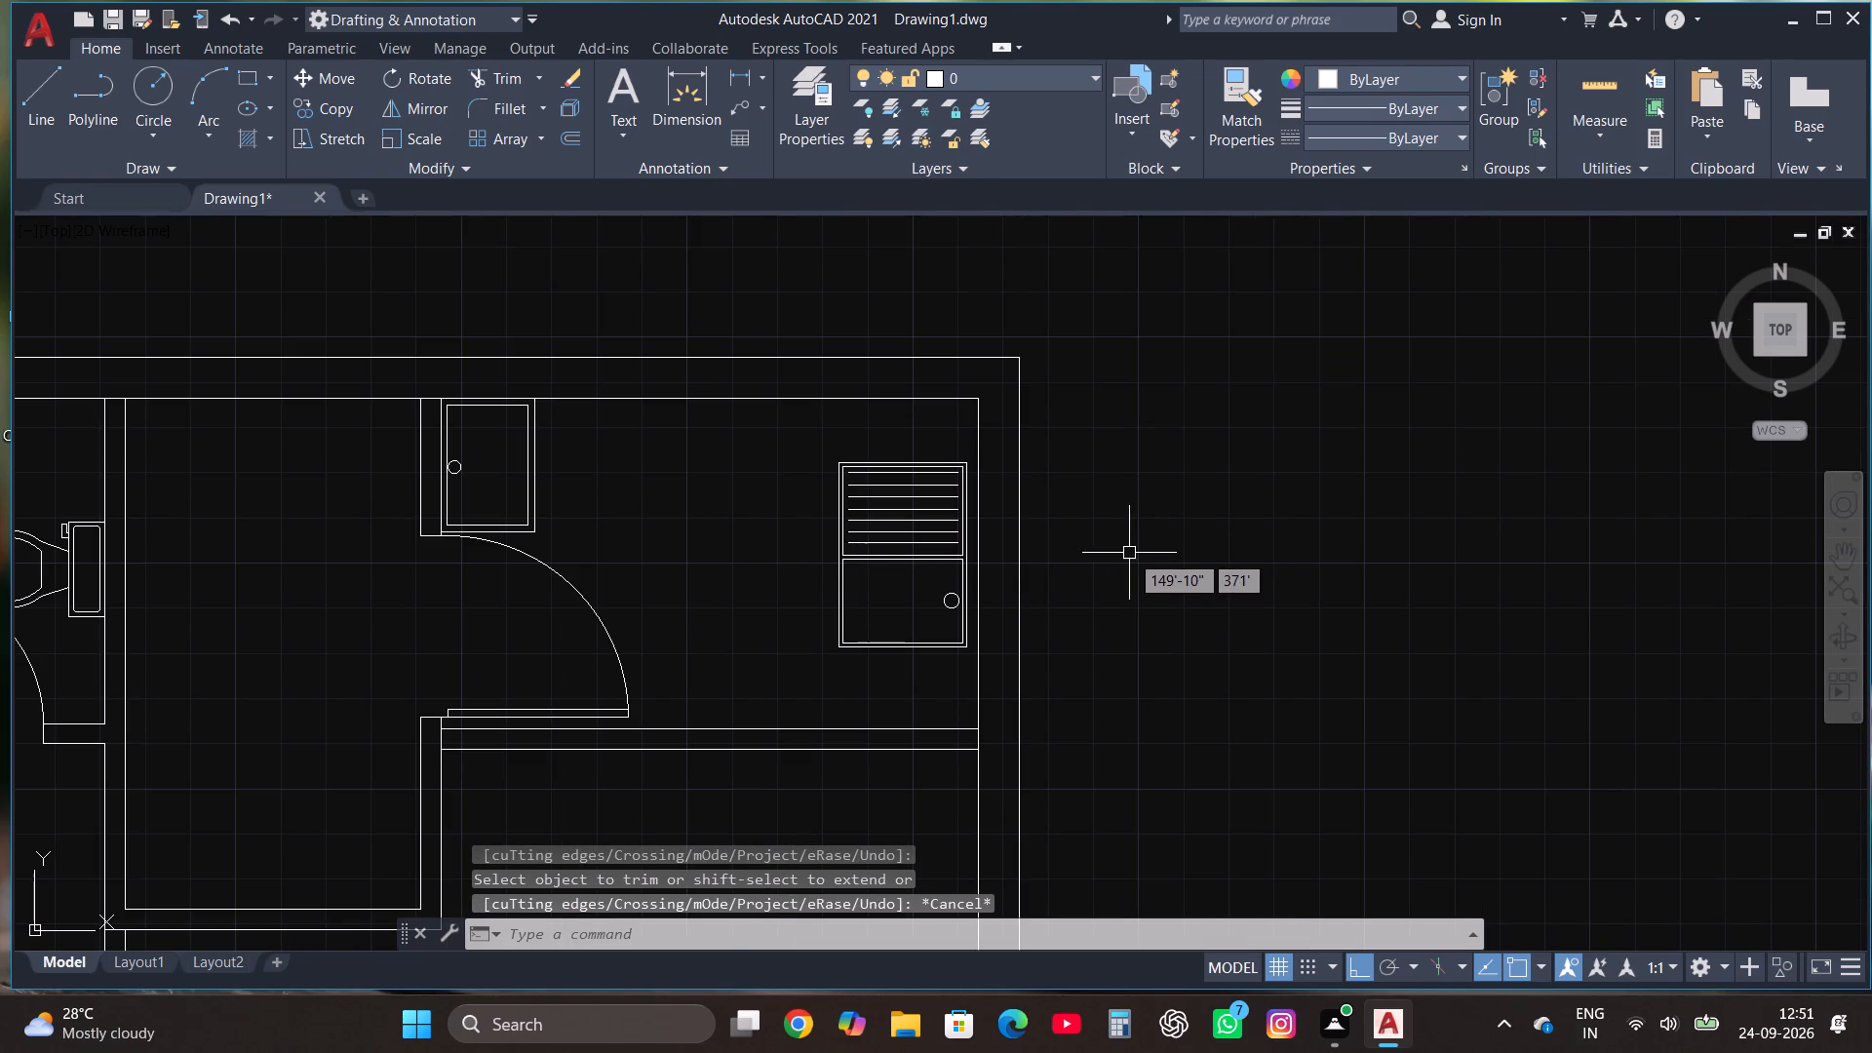
scroll(1113, 432, "down", 1)
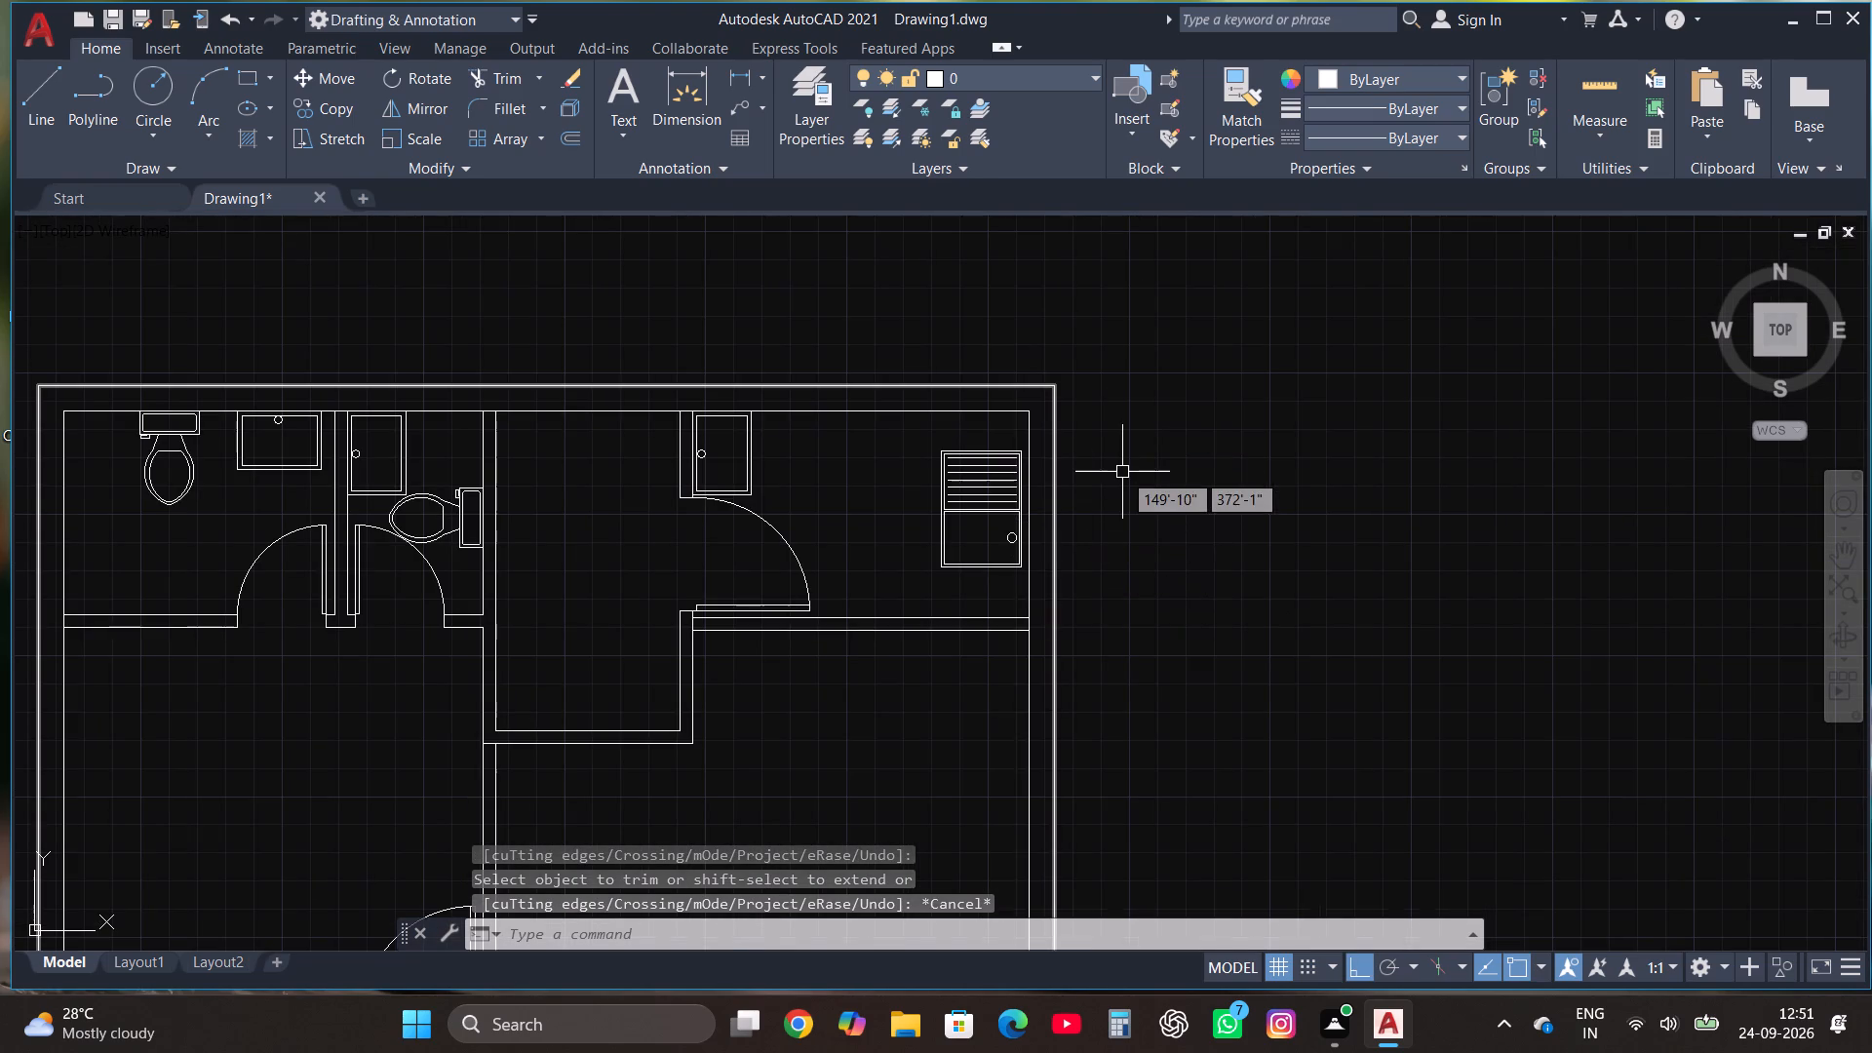
scroll(1124, 489, "down", 1)
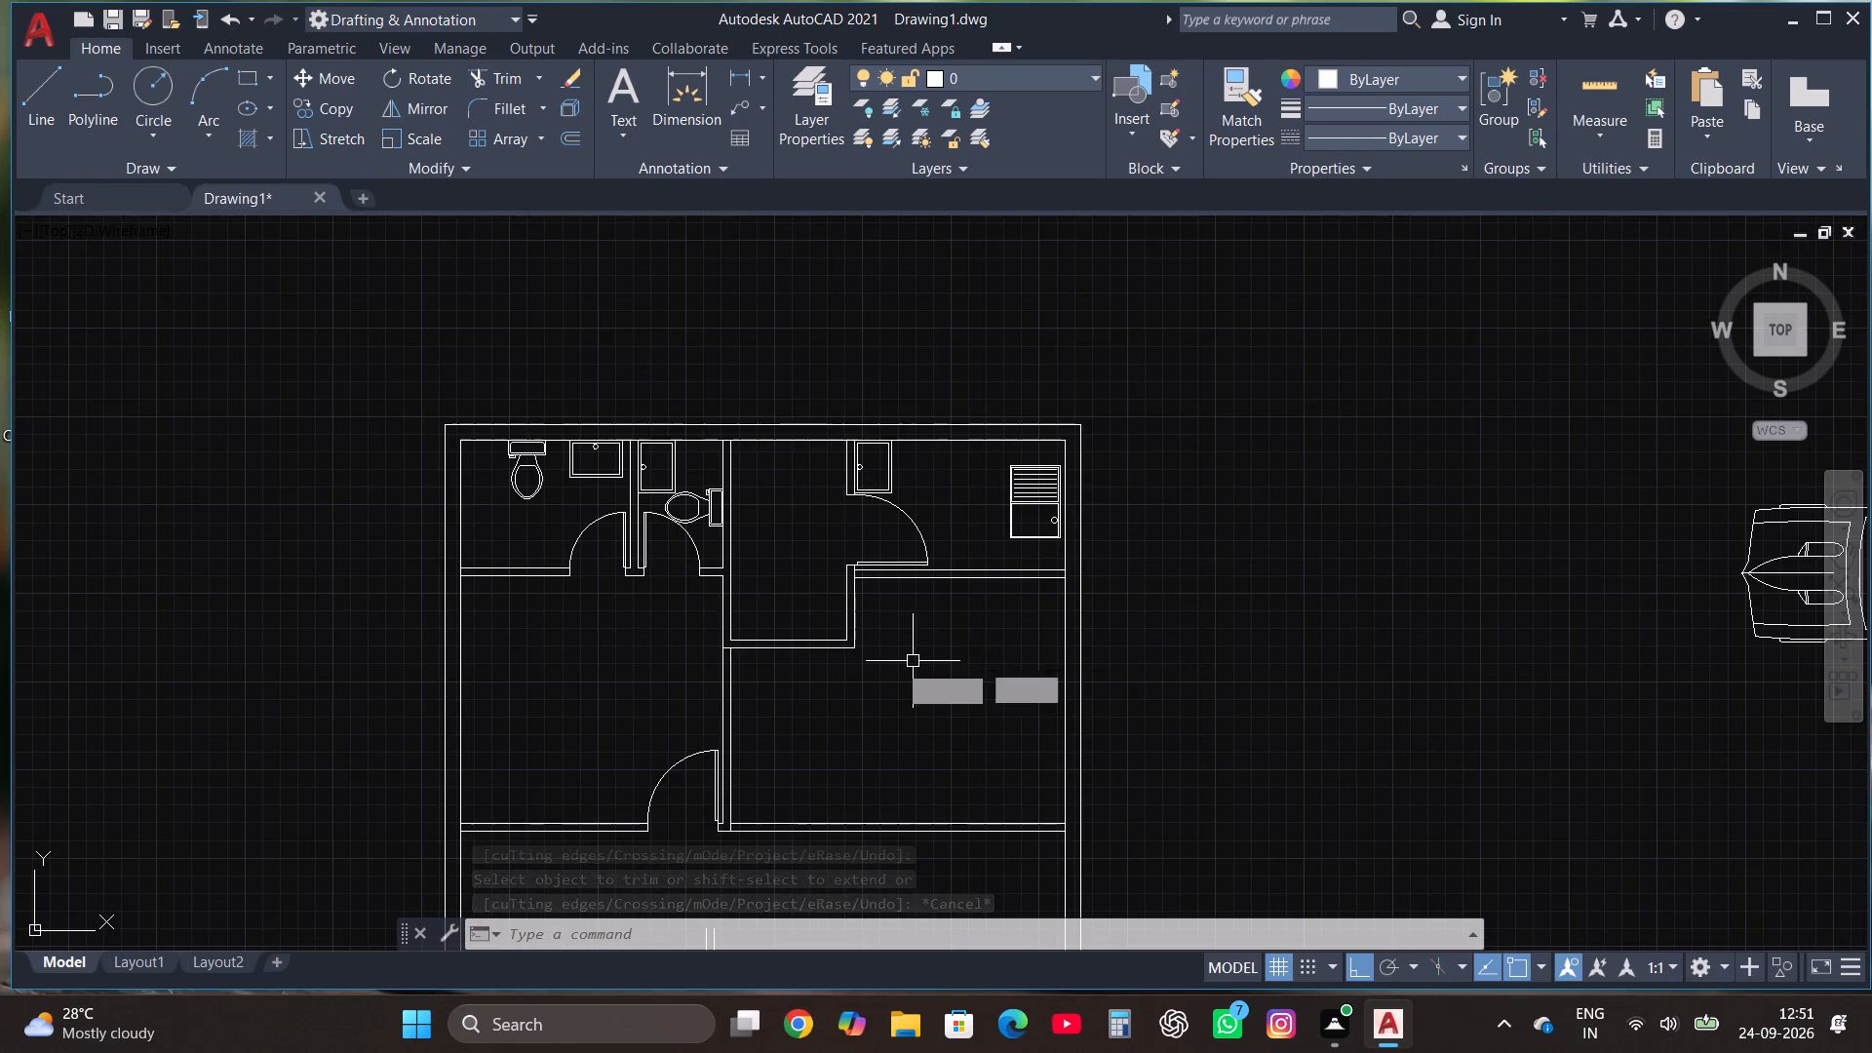
scroll(870, 671, "up", 2)
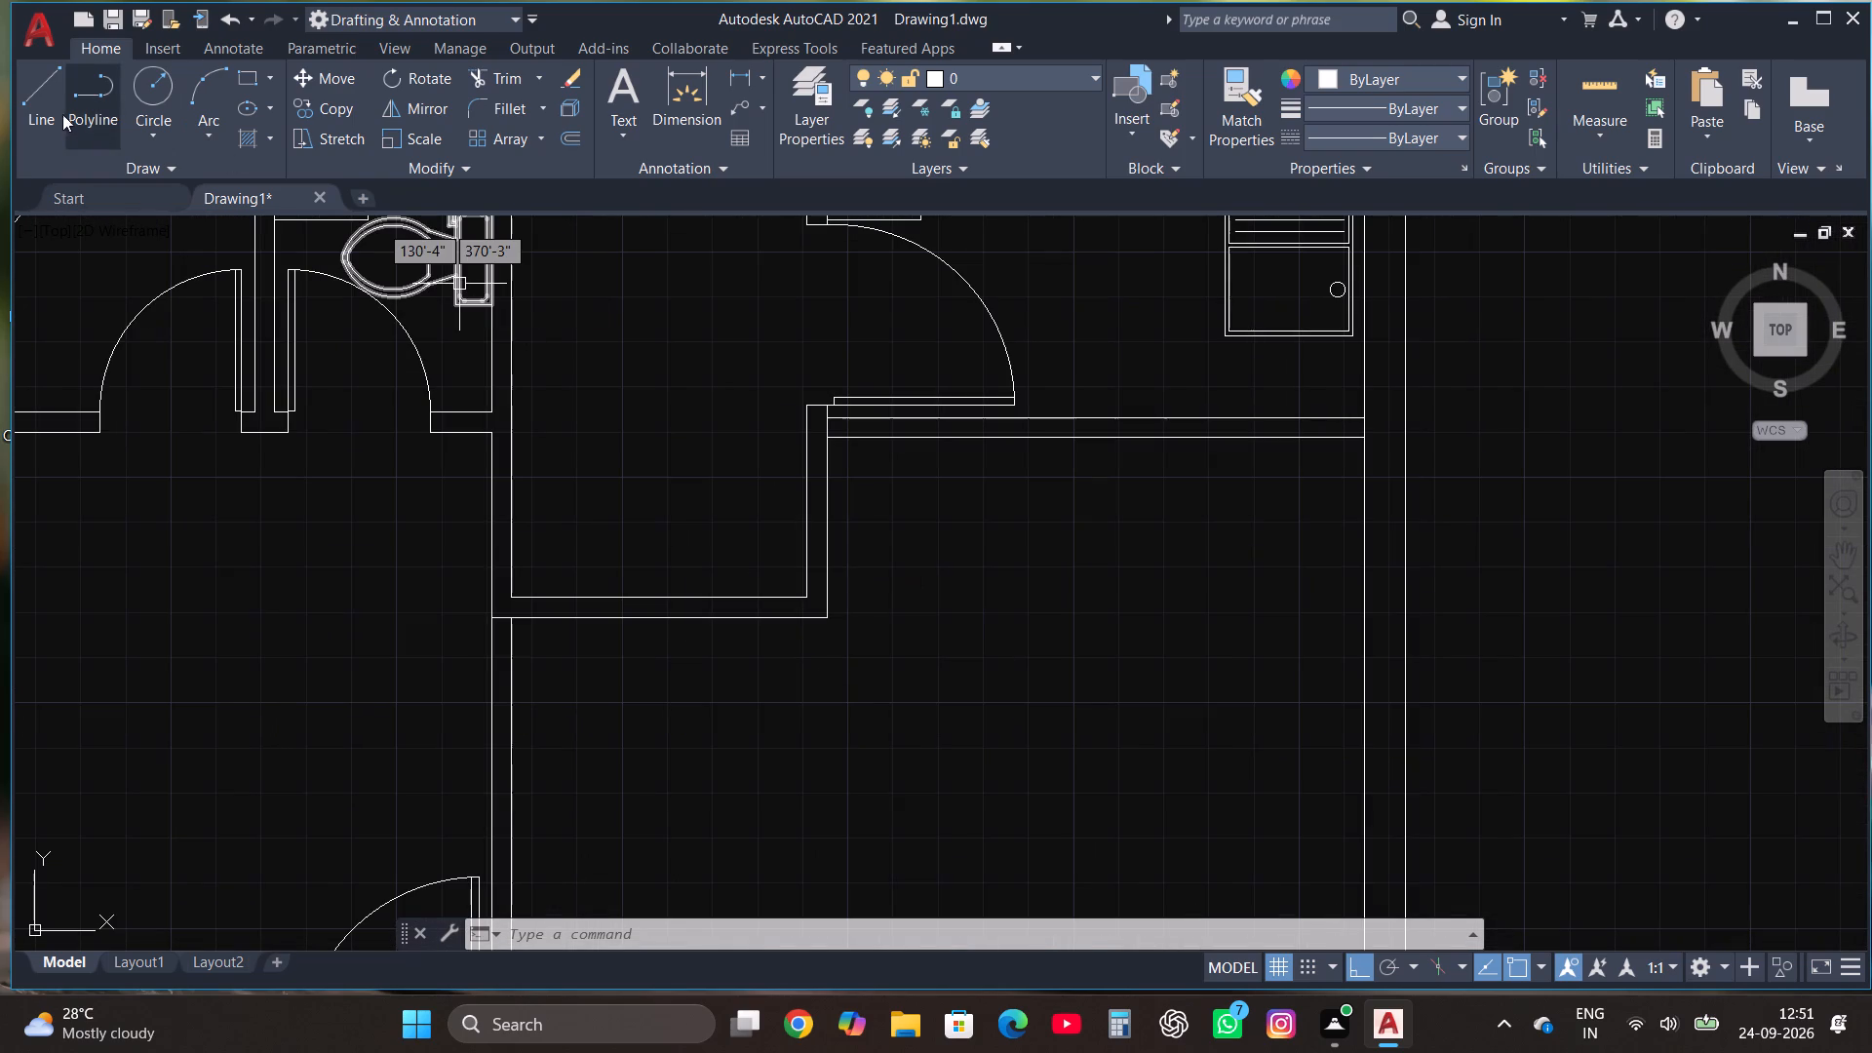
left_click(53, 85)
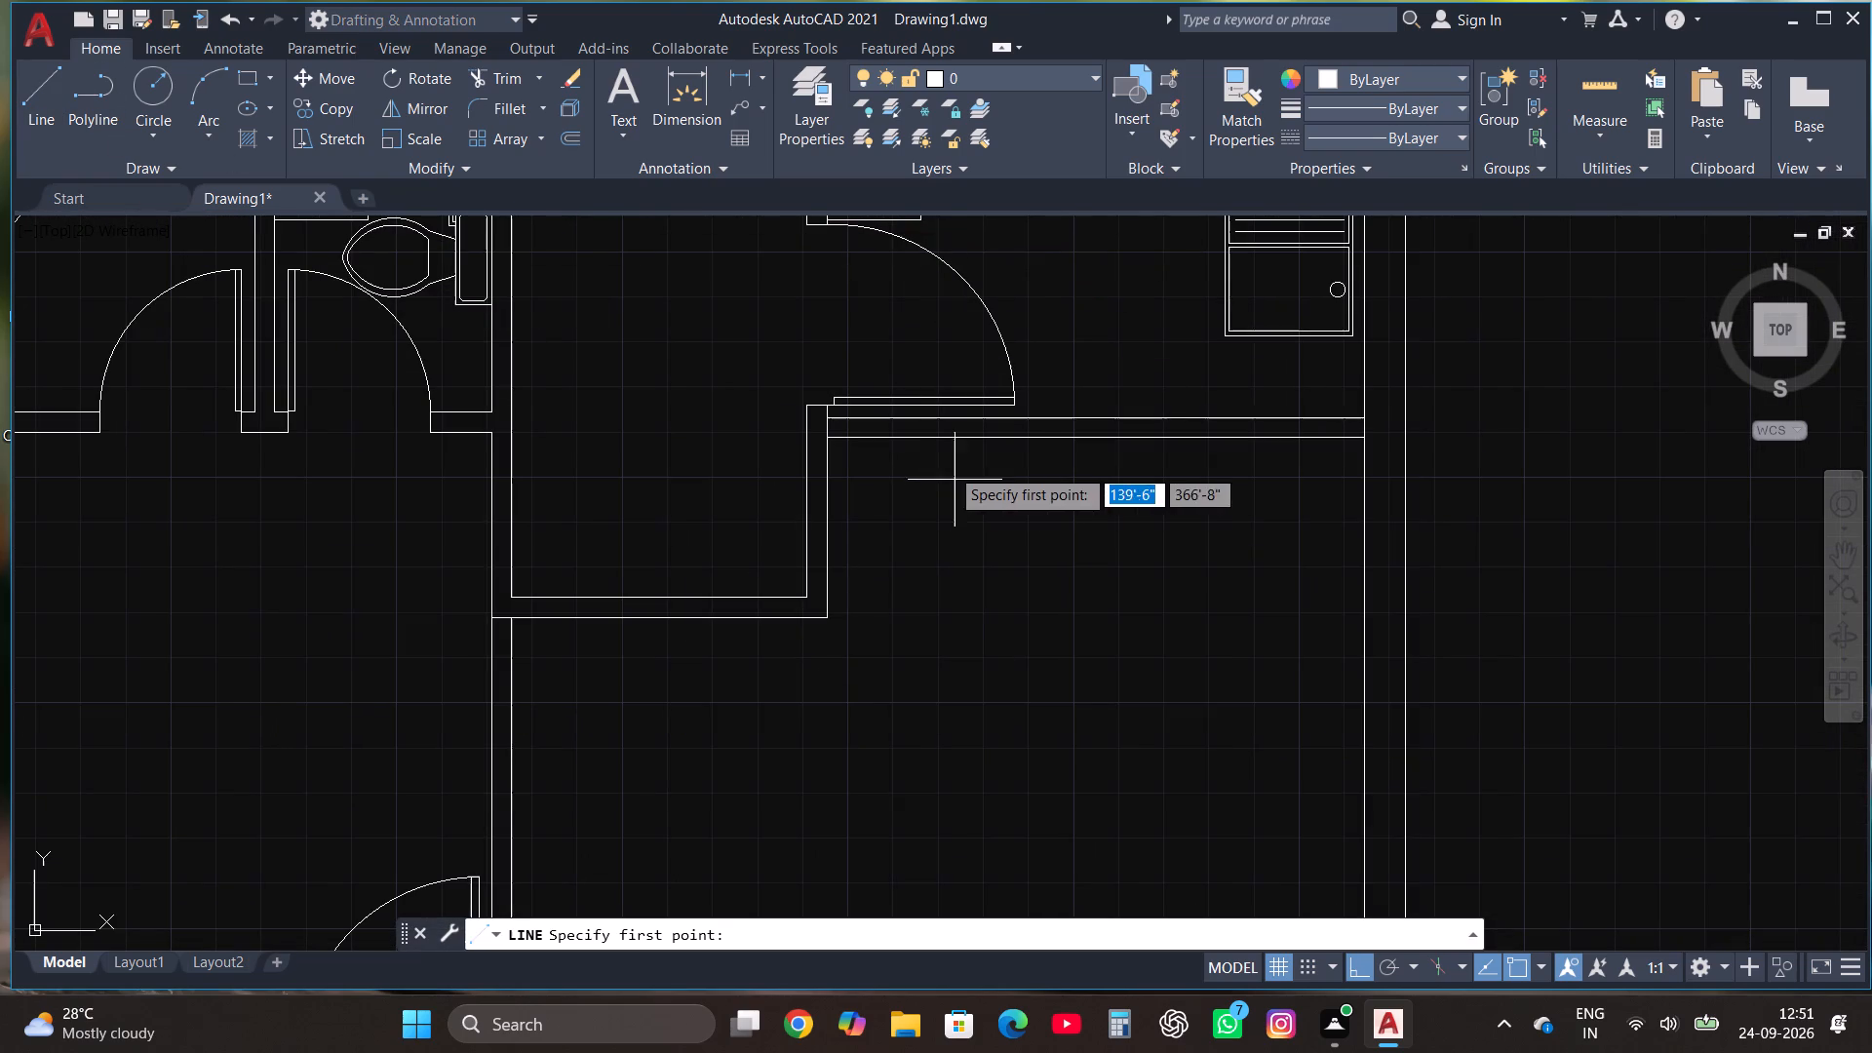
left_click(831, 434)
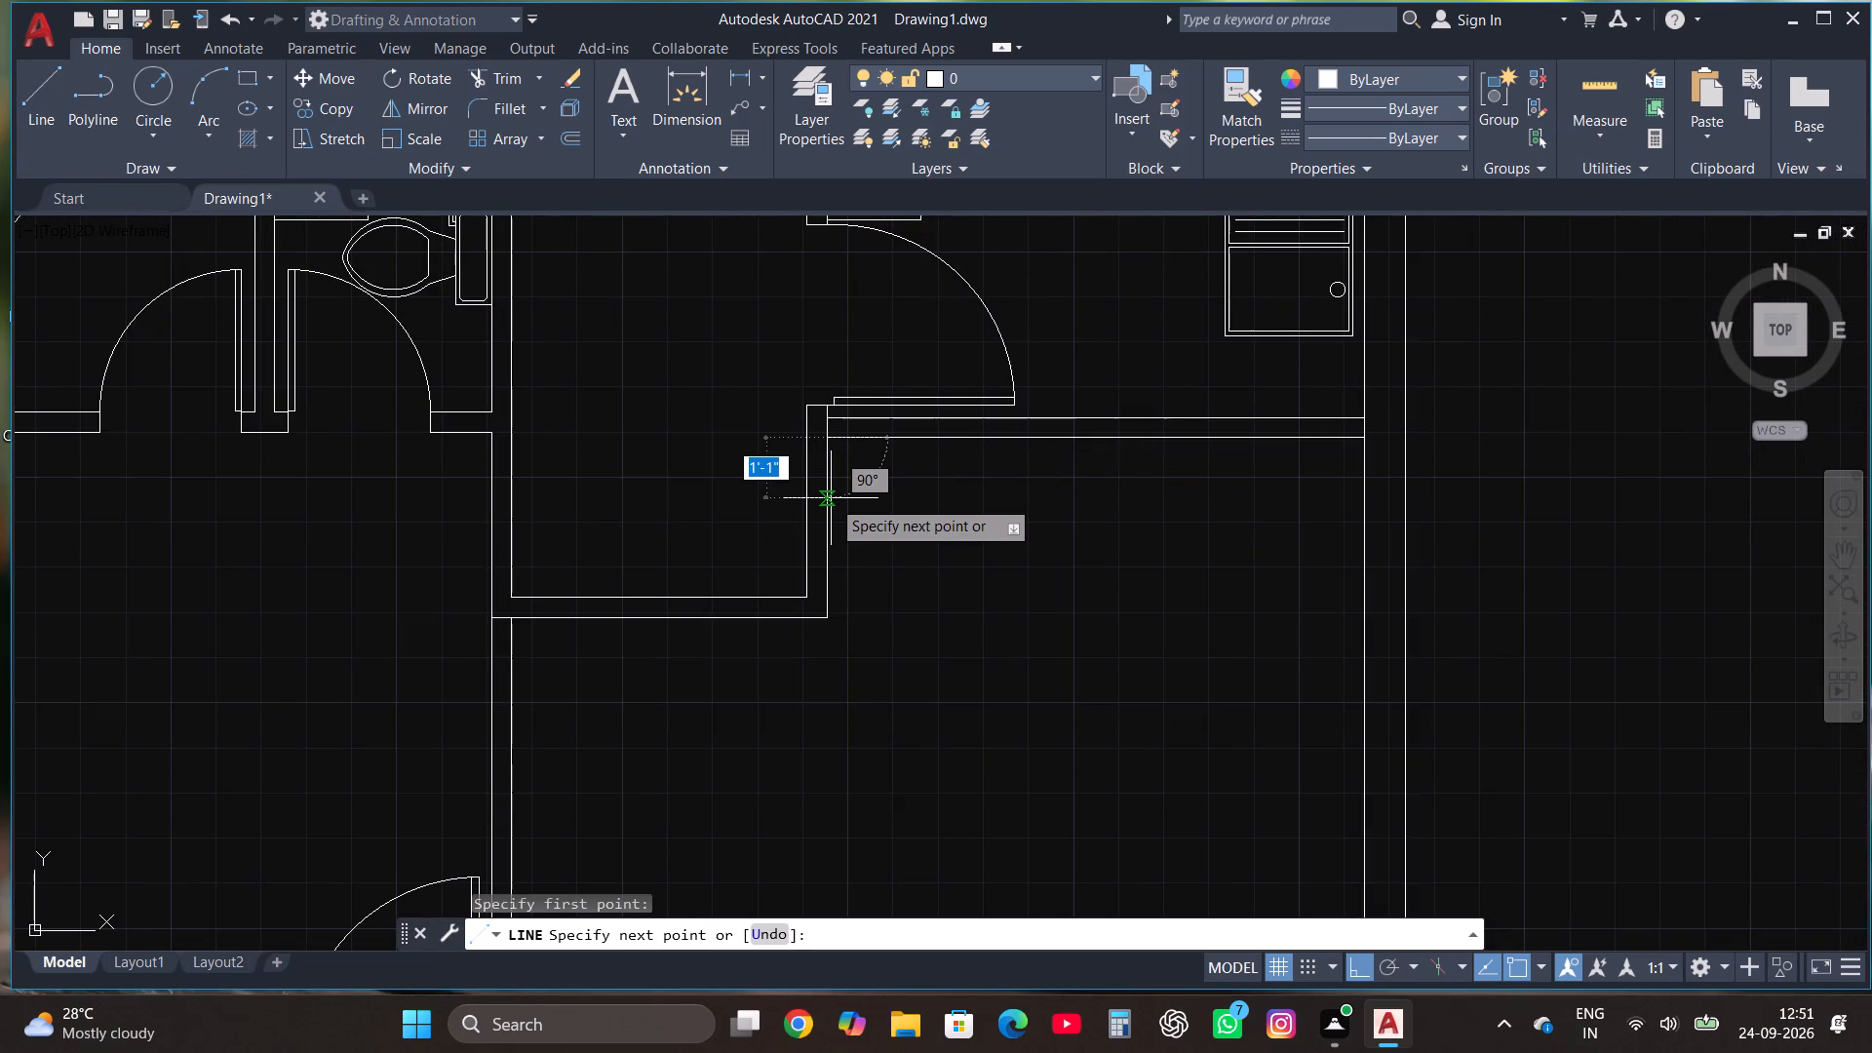
type("2'")
key("Return")
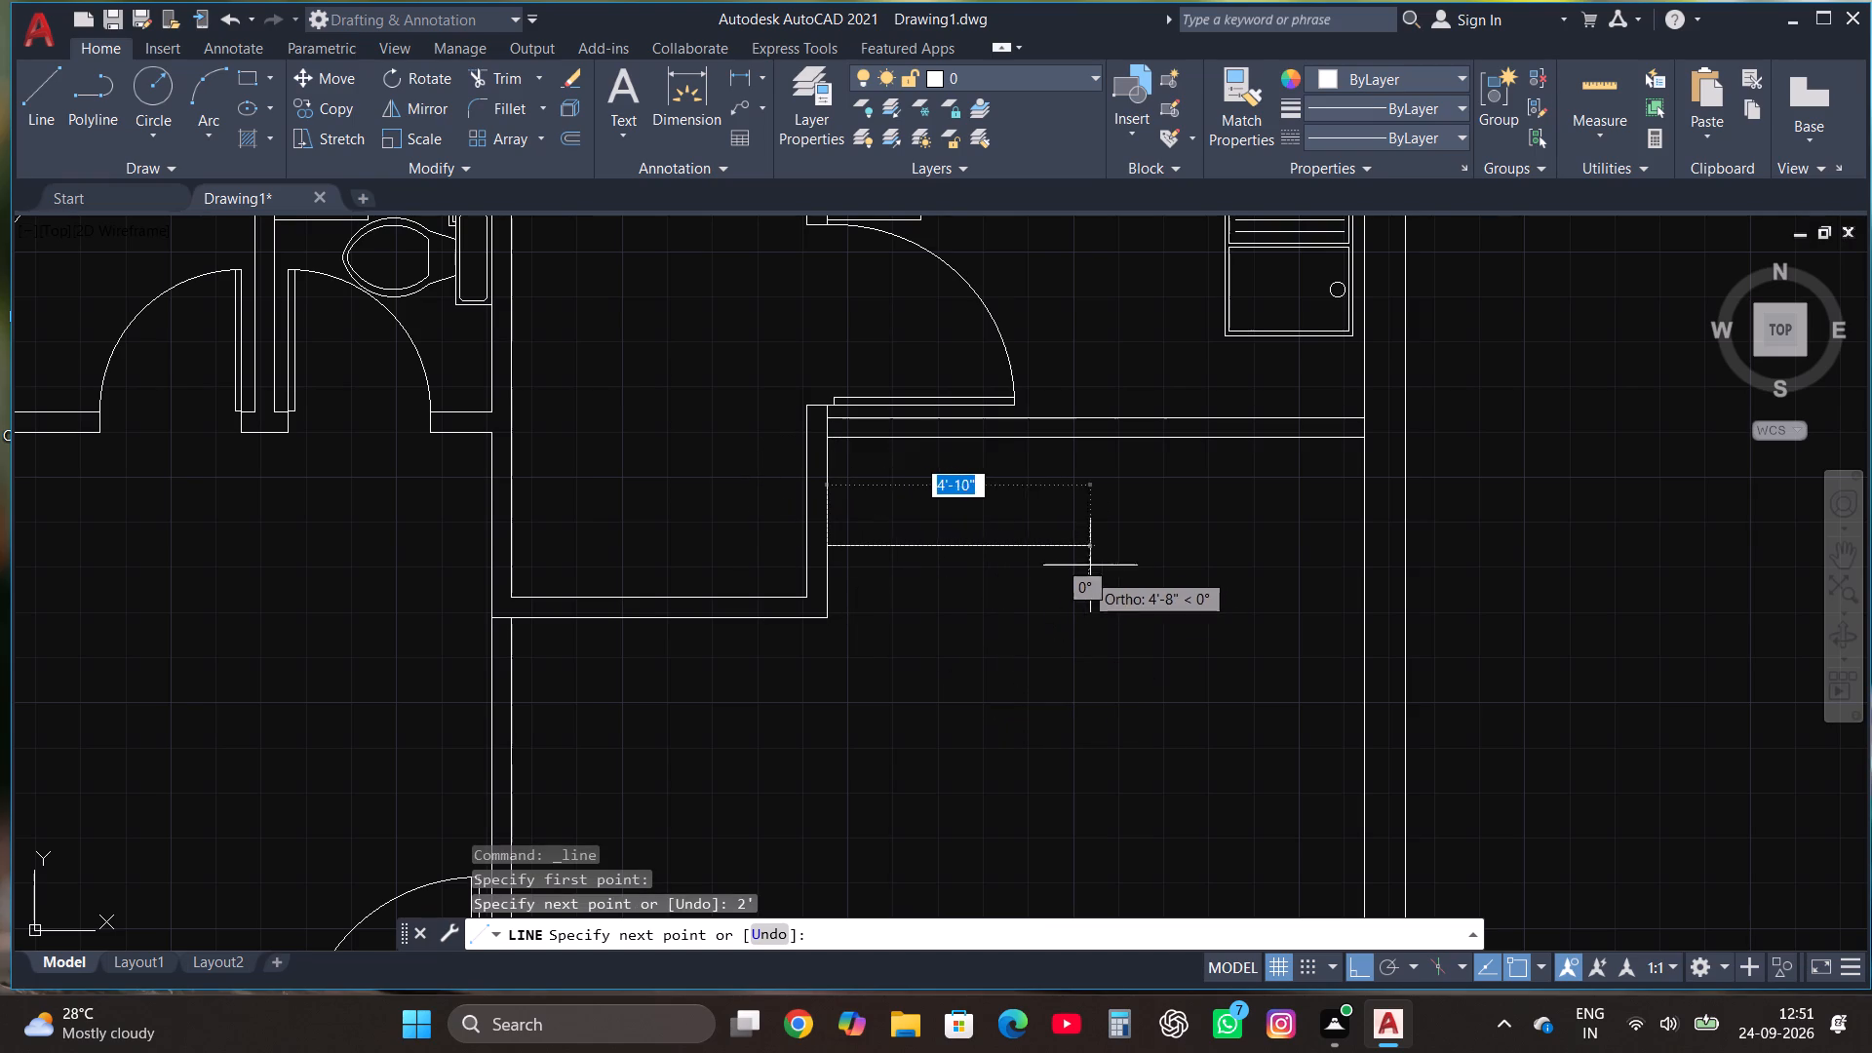
left_click(1238, 560)
key("Escape")
Draw a line 2' inward from the same room's upper-right corner, continuing vertically down and stopping short of the lower wall.
left_click(36, 81)
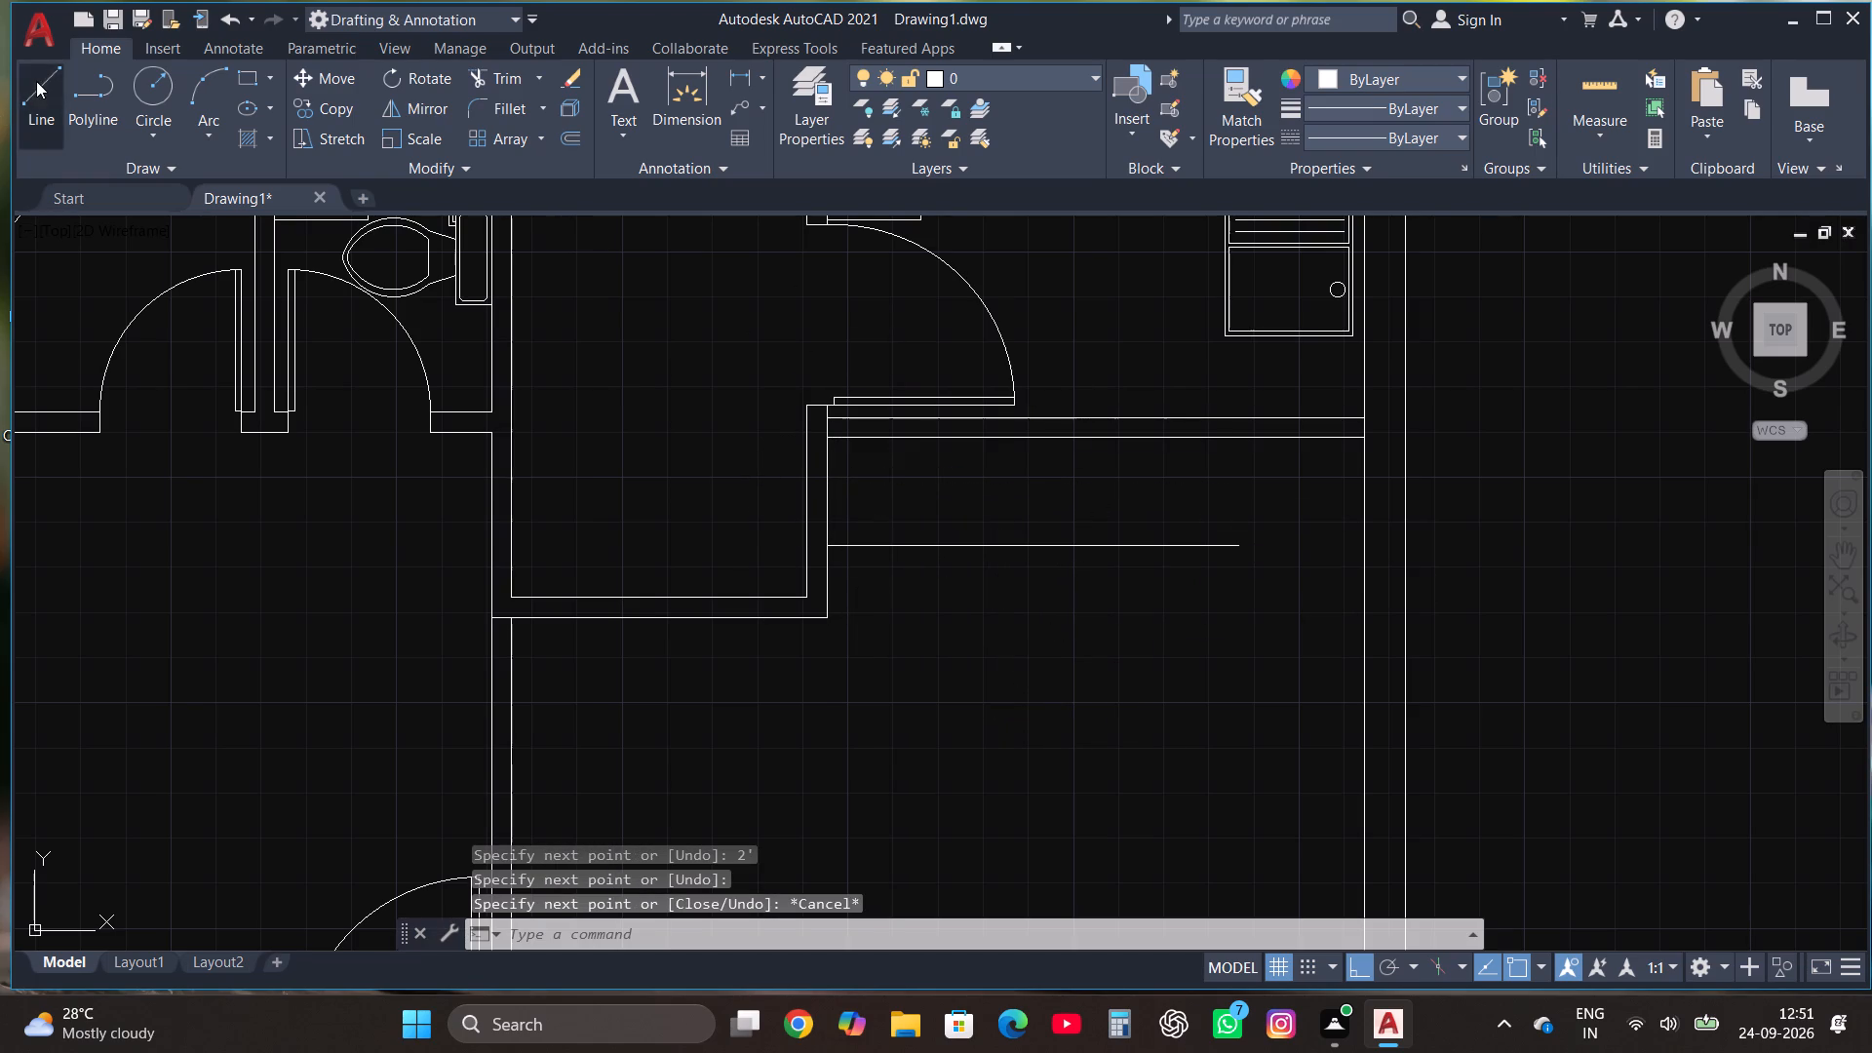
left_click(1364, 437)
type("2'")
key("Return")
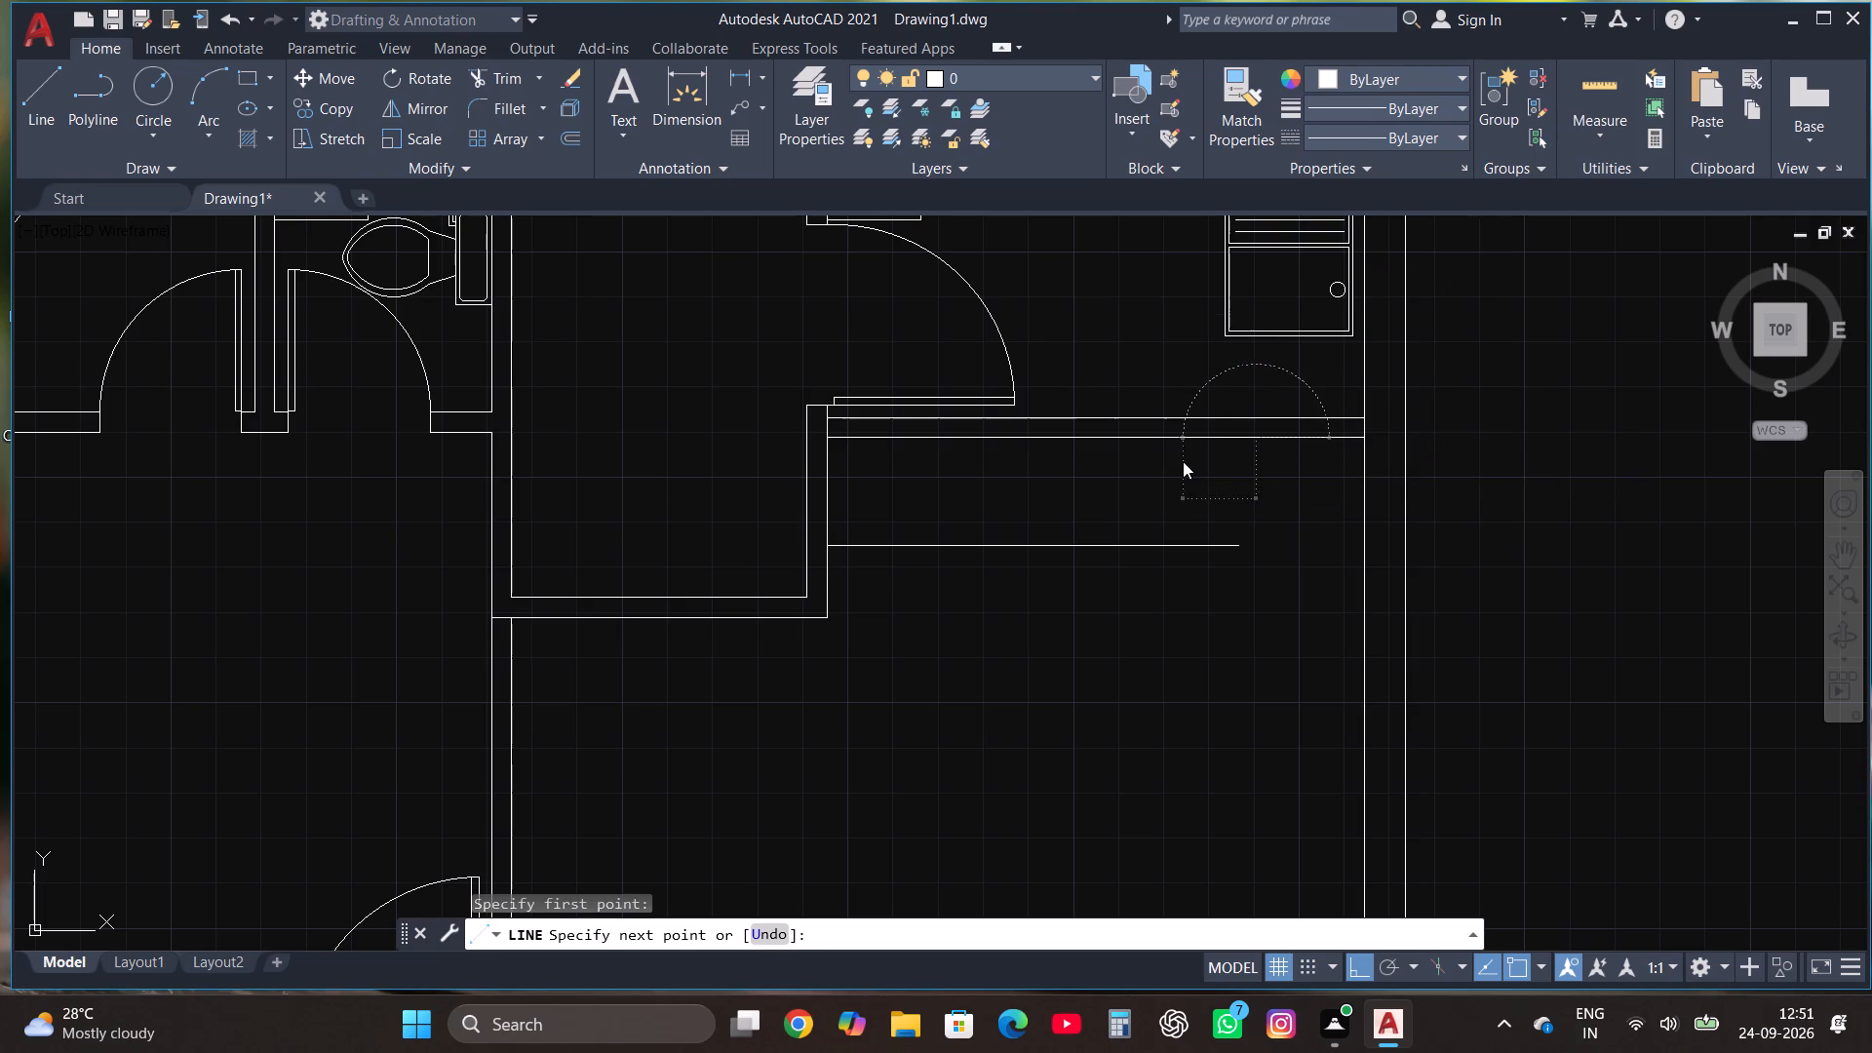
scroll(1177, 565, "down", 2)
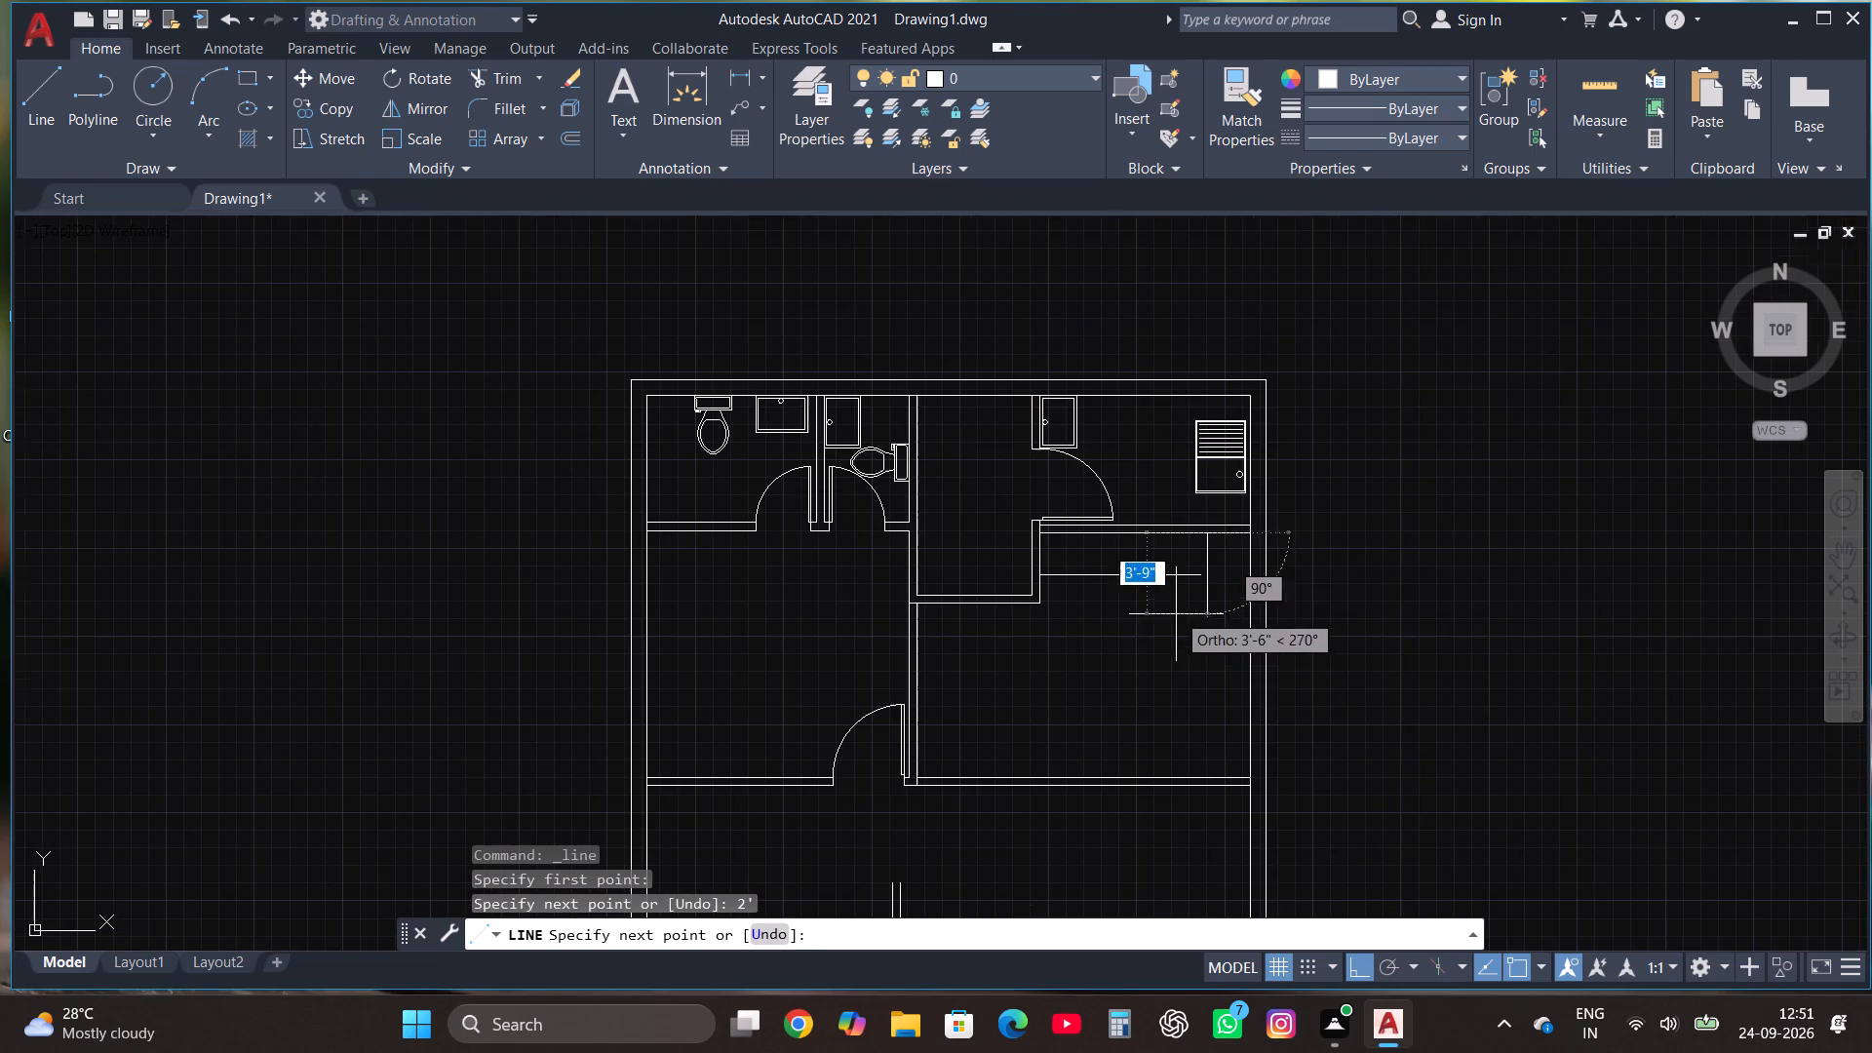
left_click(1189, 728)
key("Escape")
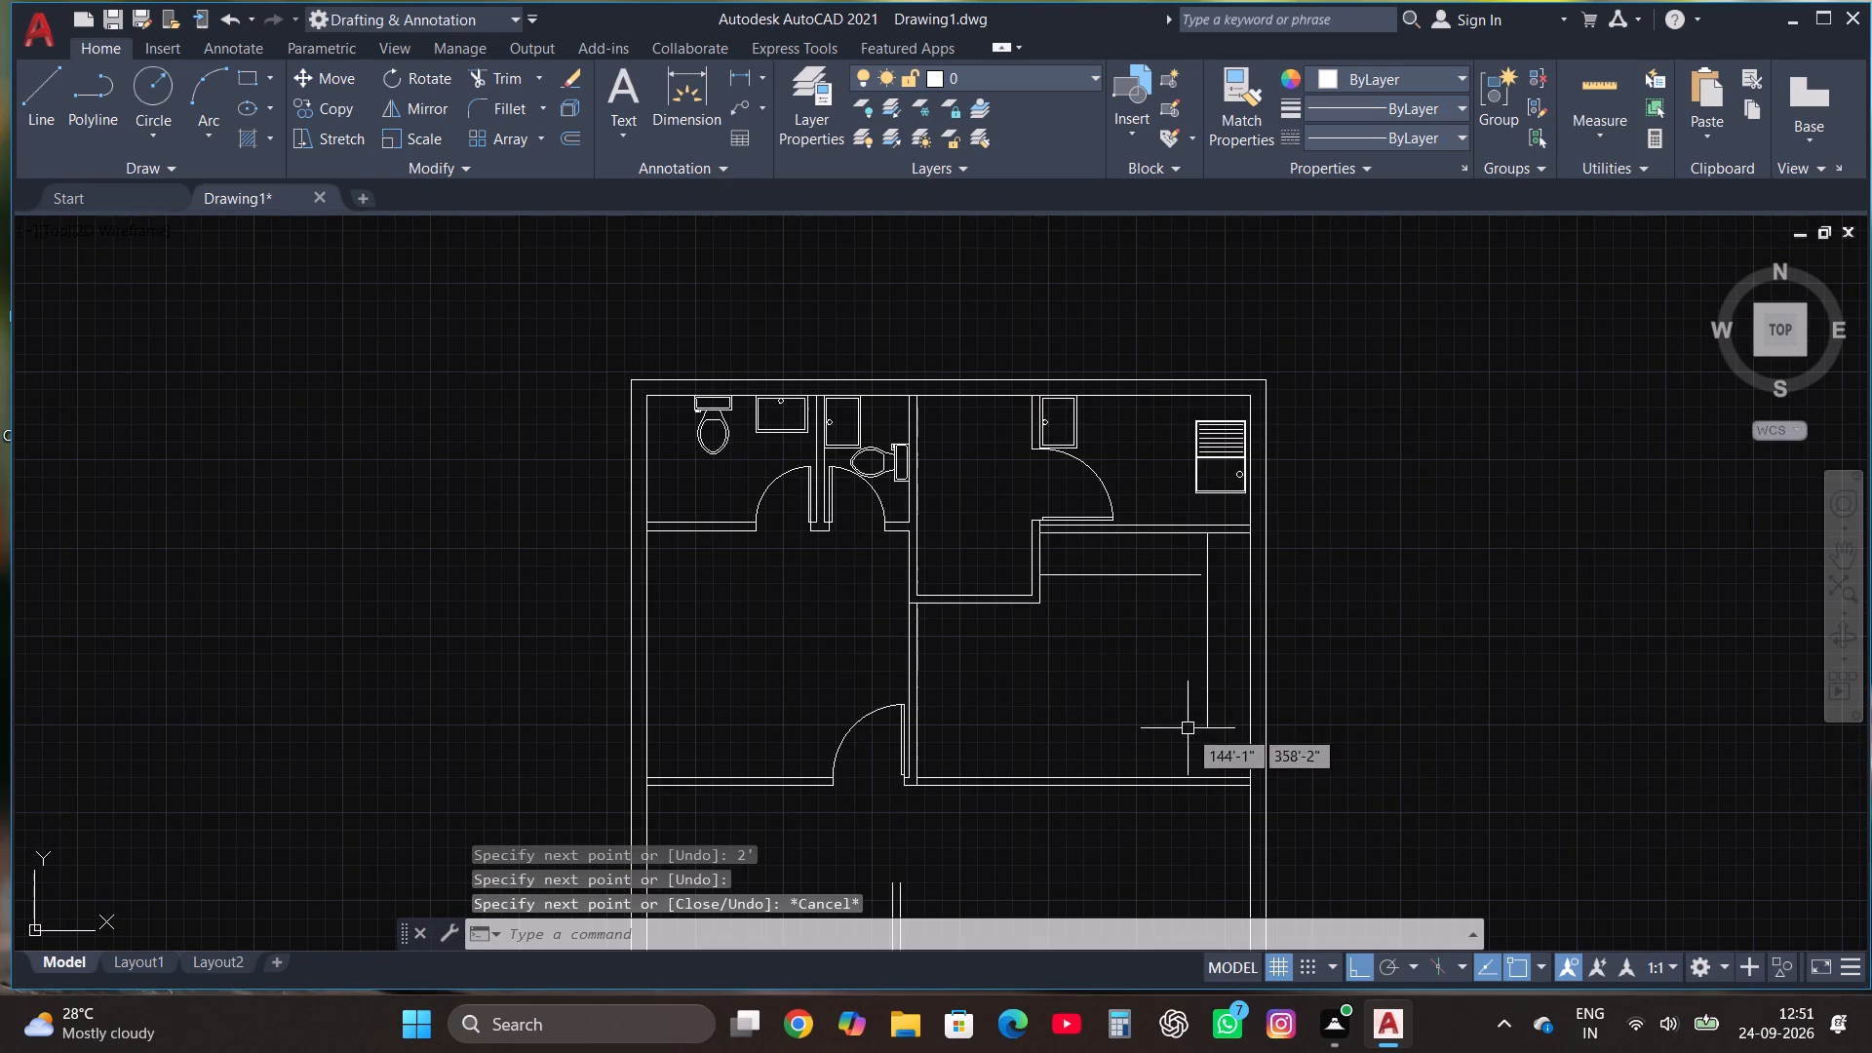
Draw a vertical line about 3' up from the room's lower wall, aligned with the partition corner above.
left_click(34, 97)
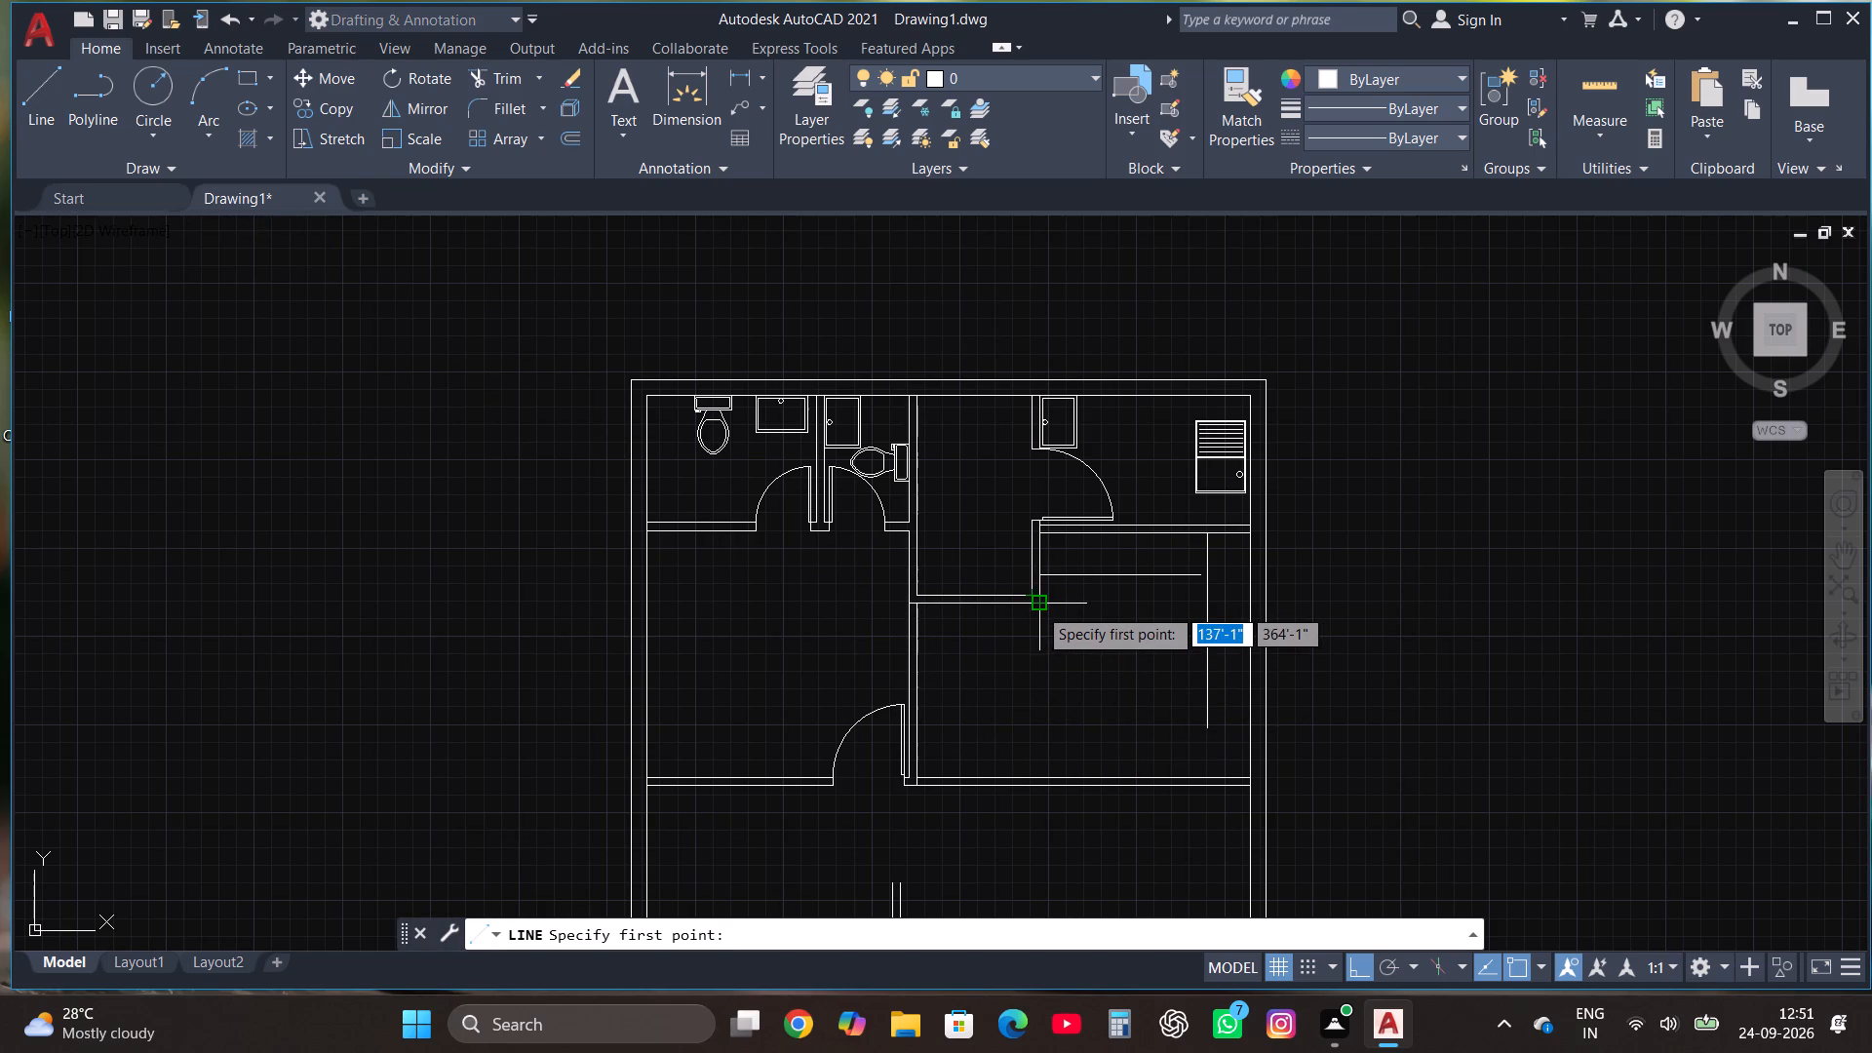
left_click(1040, 777)
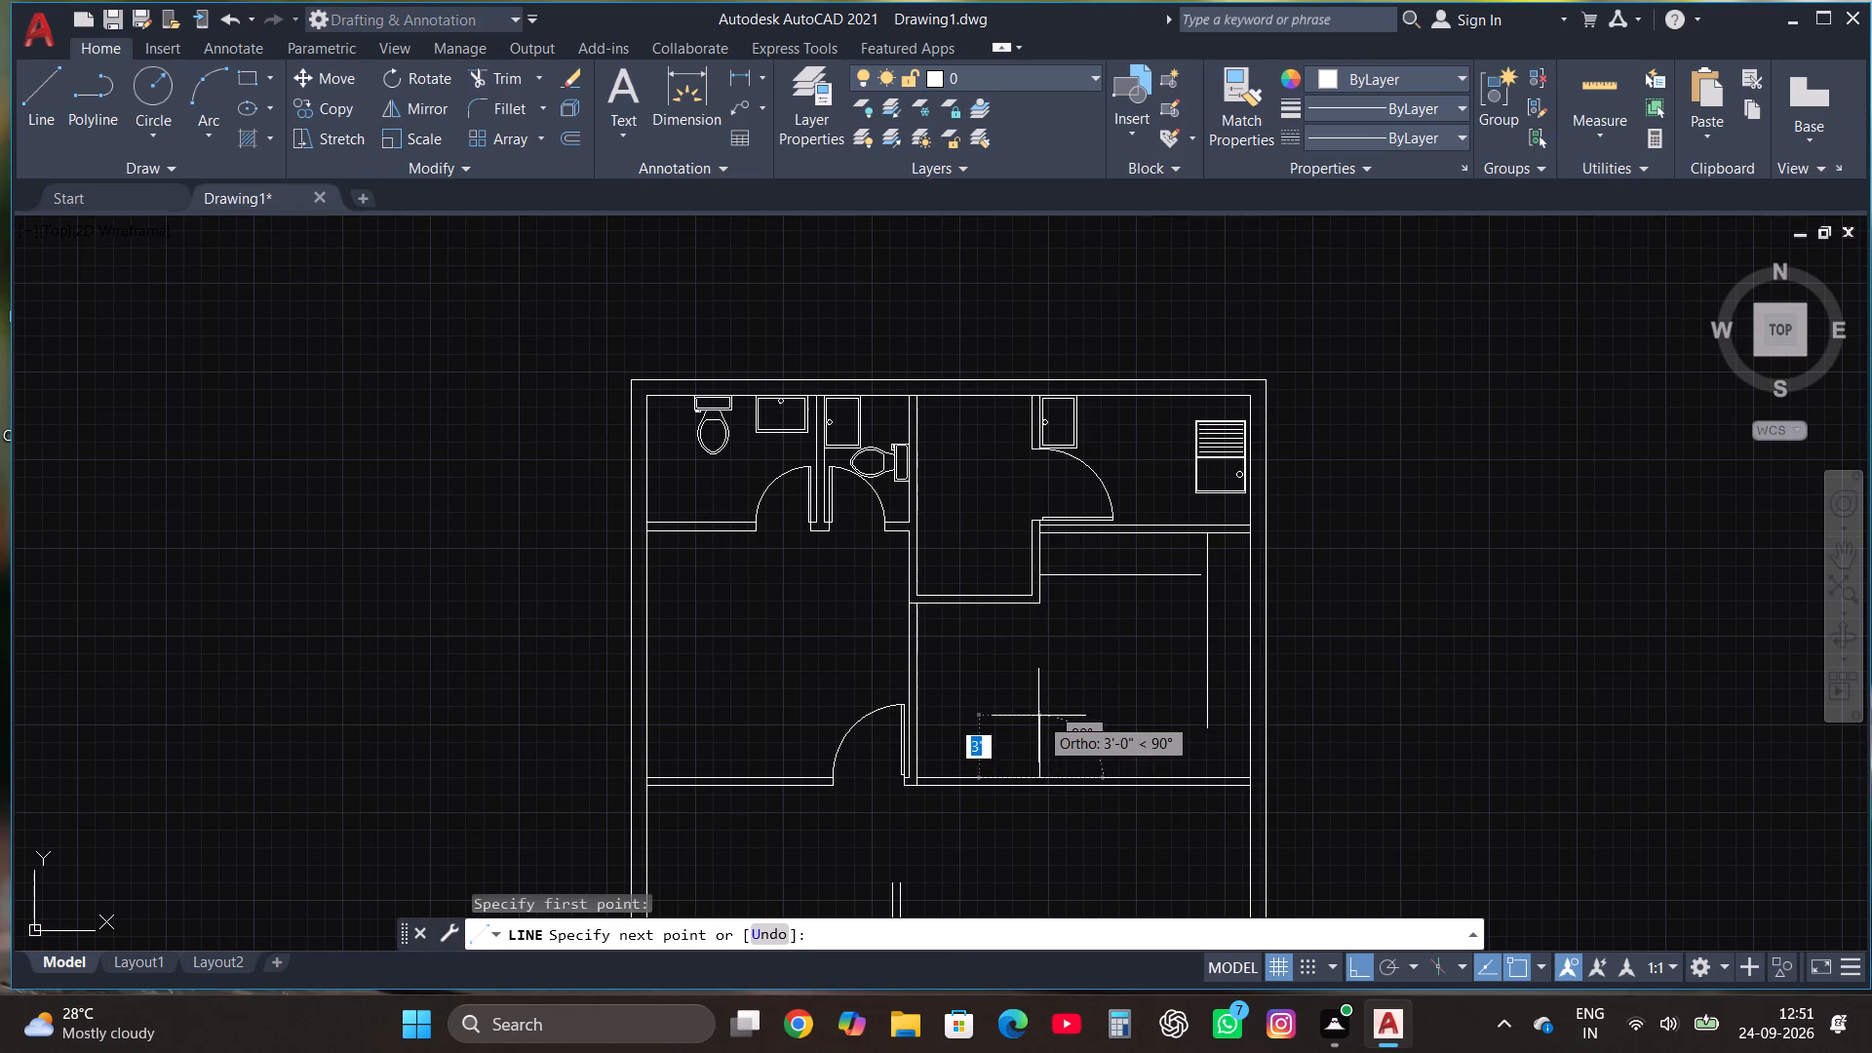
left_click(1036, 713)
key("Escape")
Copy the short vertical line 4.5" to the left to form a partition stub.
left_click(1048, 736)
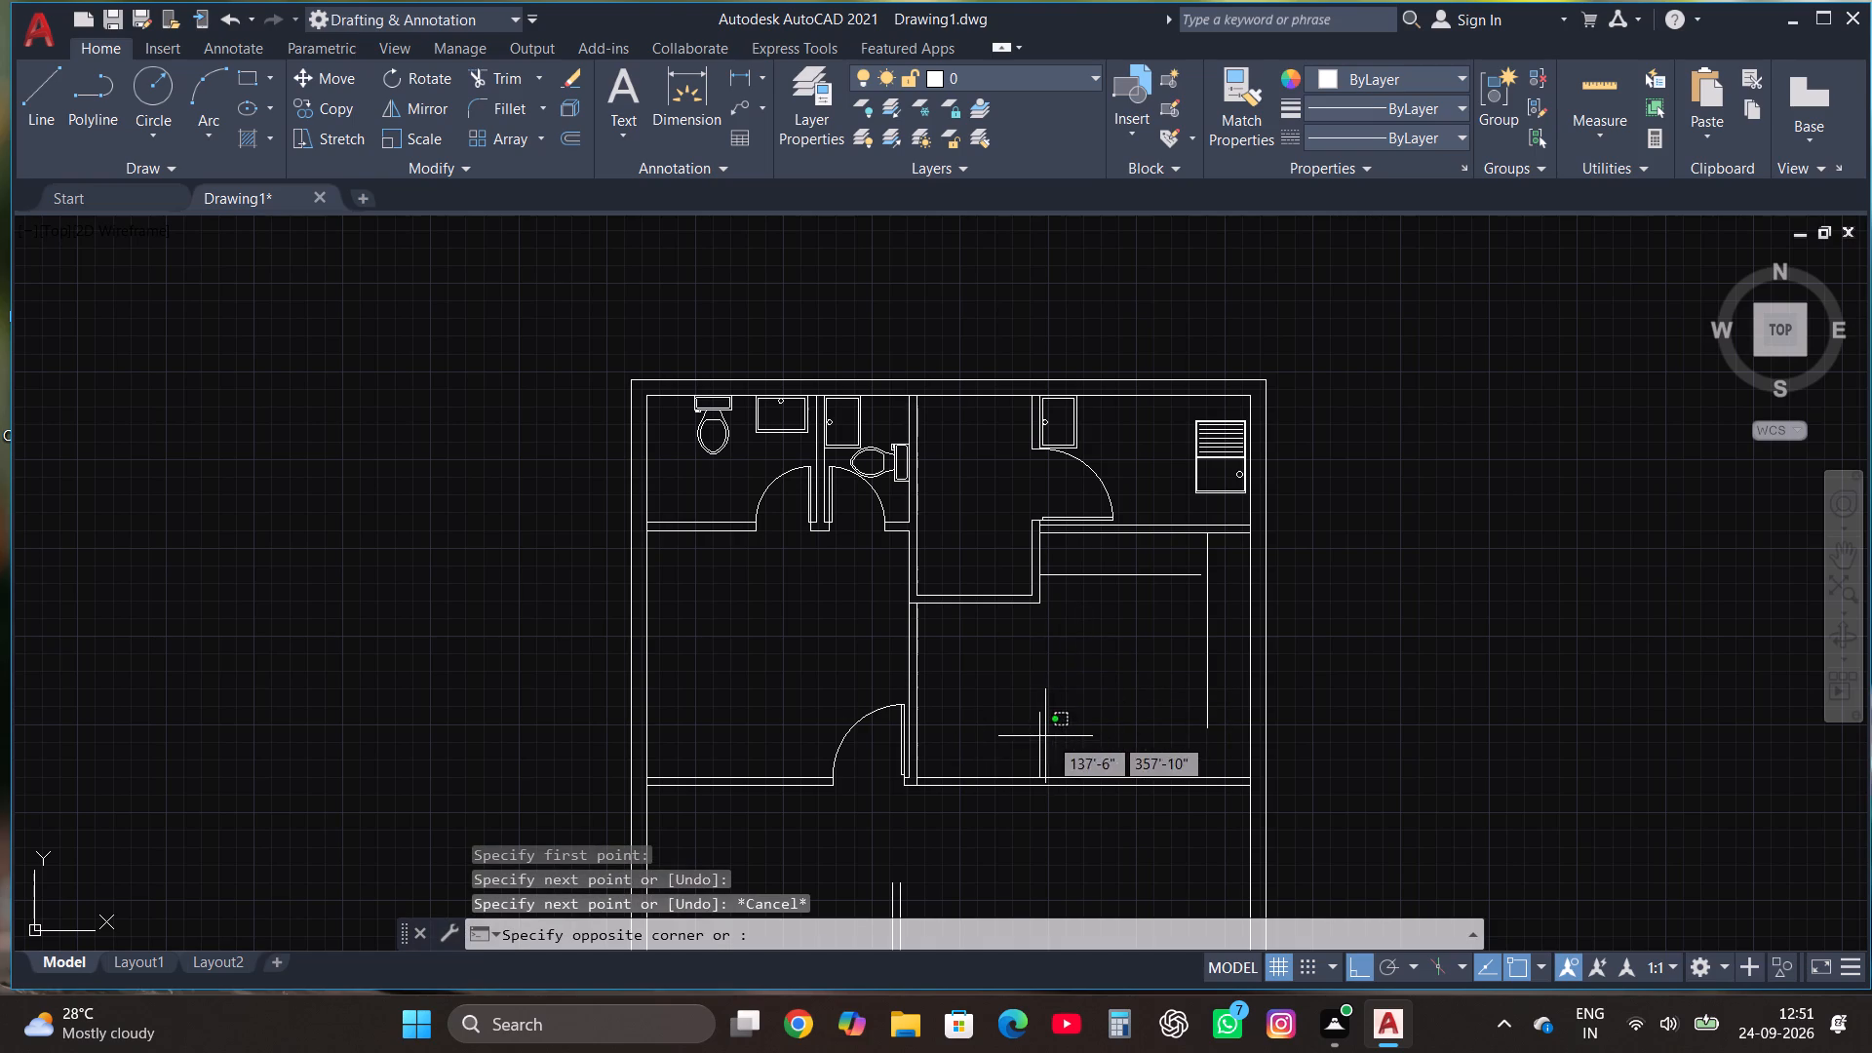
left_click(1027, 721)
left_click(338, 112)
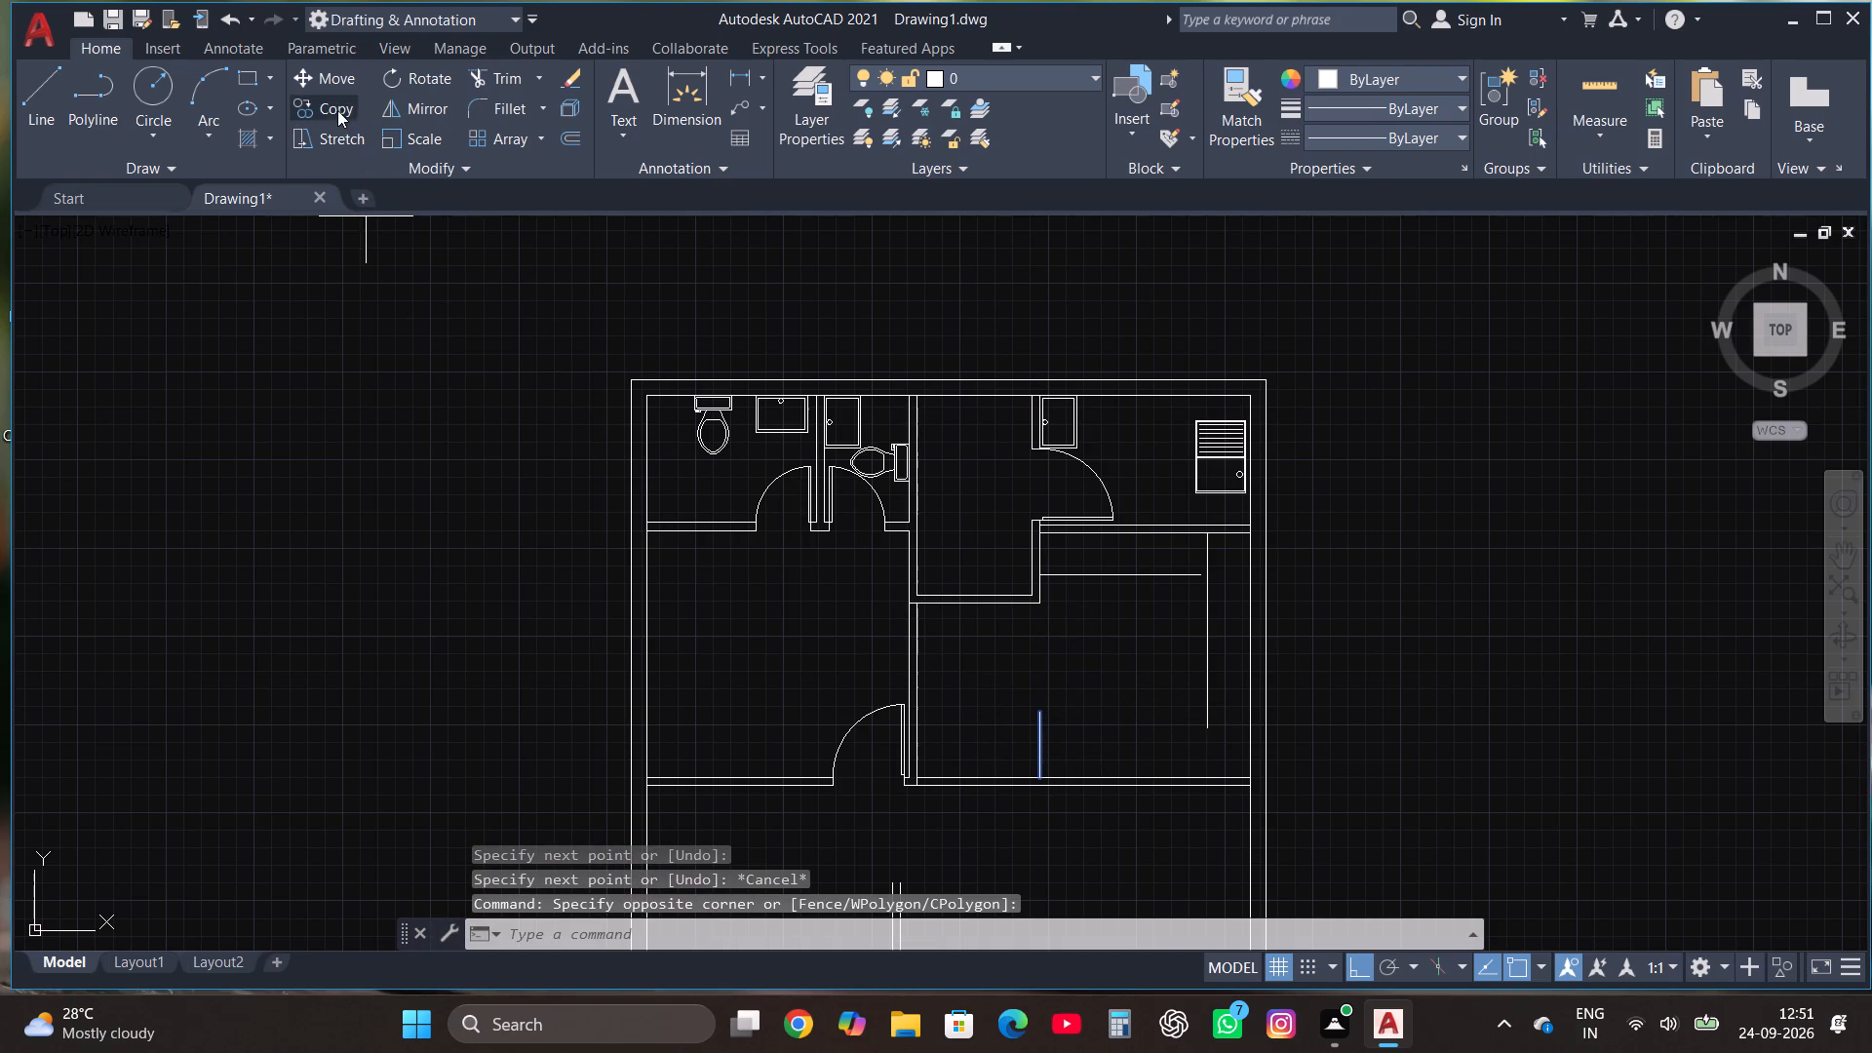
left_click(1039, 734)
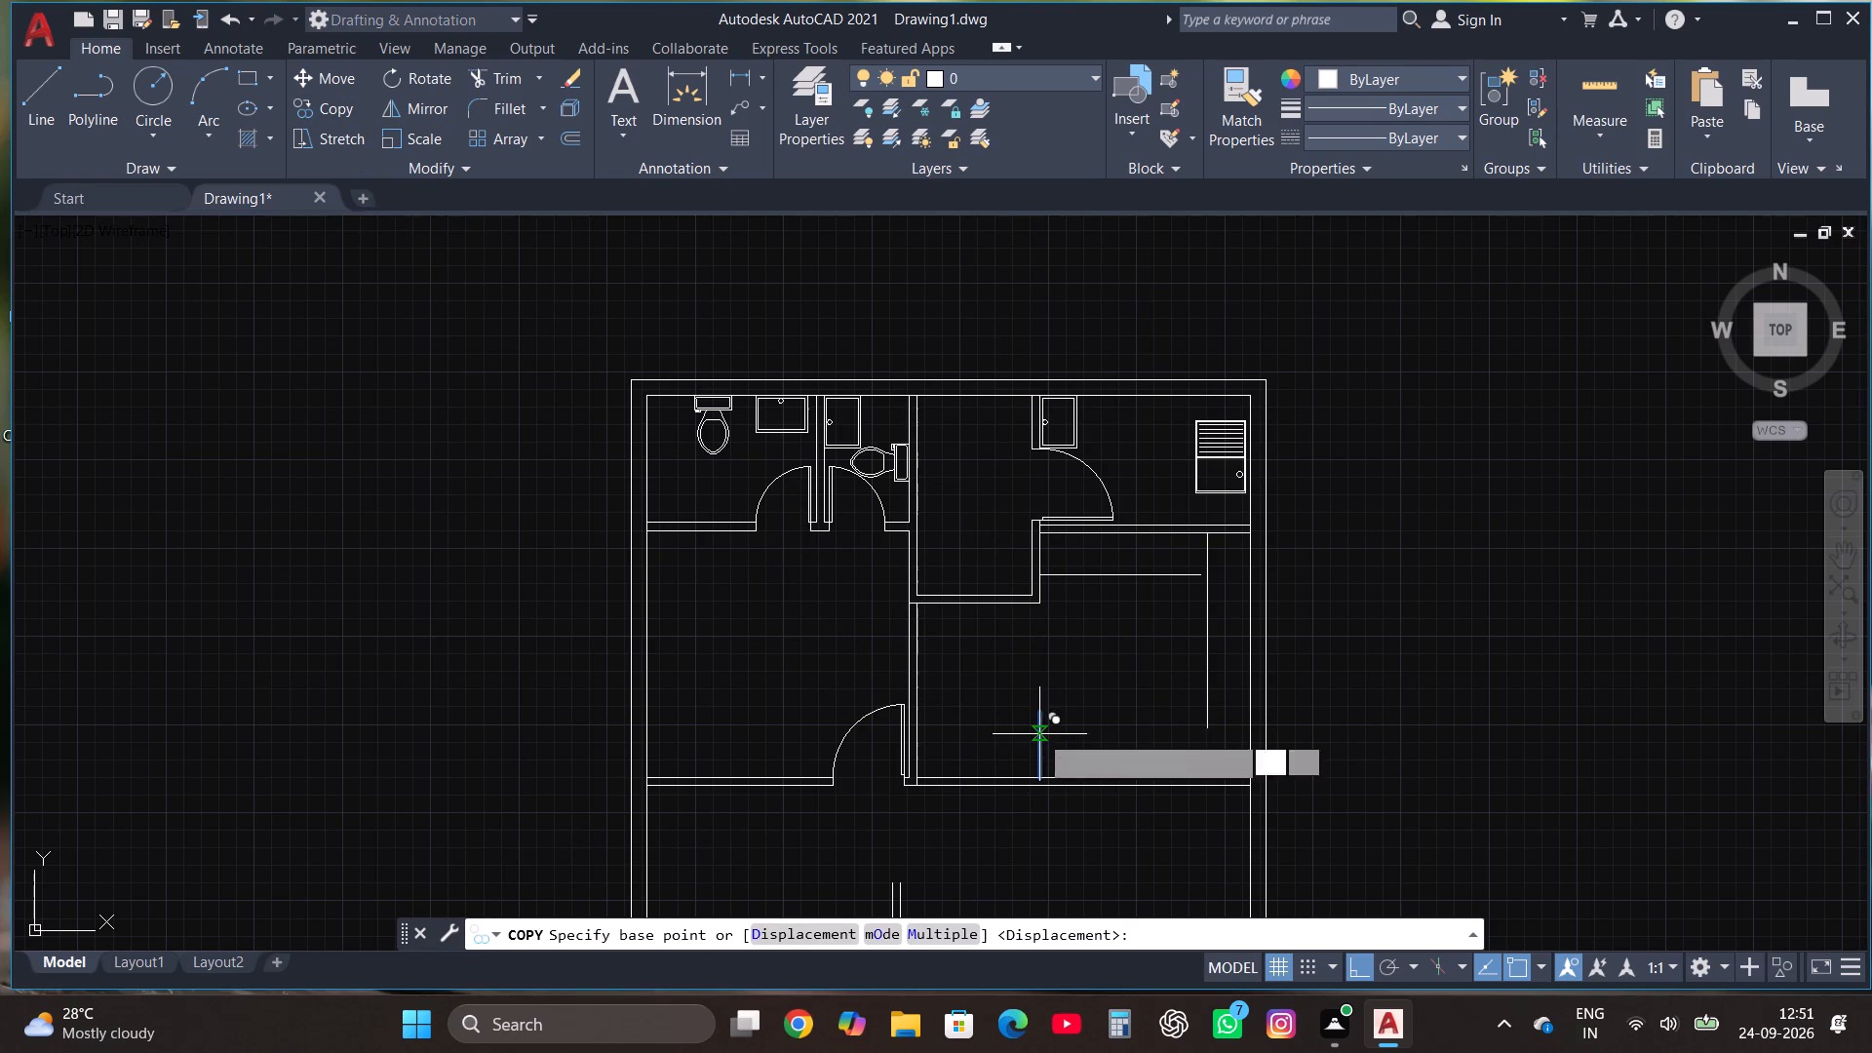
type("4.5\"")
key("Return")
key("Escape")
Draw a rectangle about 3'-4" by 3'-2" from the base of the stub's right-hand line, against the lower wall.
scroll(927, 637, "down", 1)
scroll(1087, 698, "up", 2)
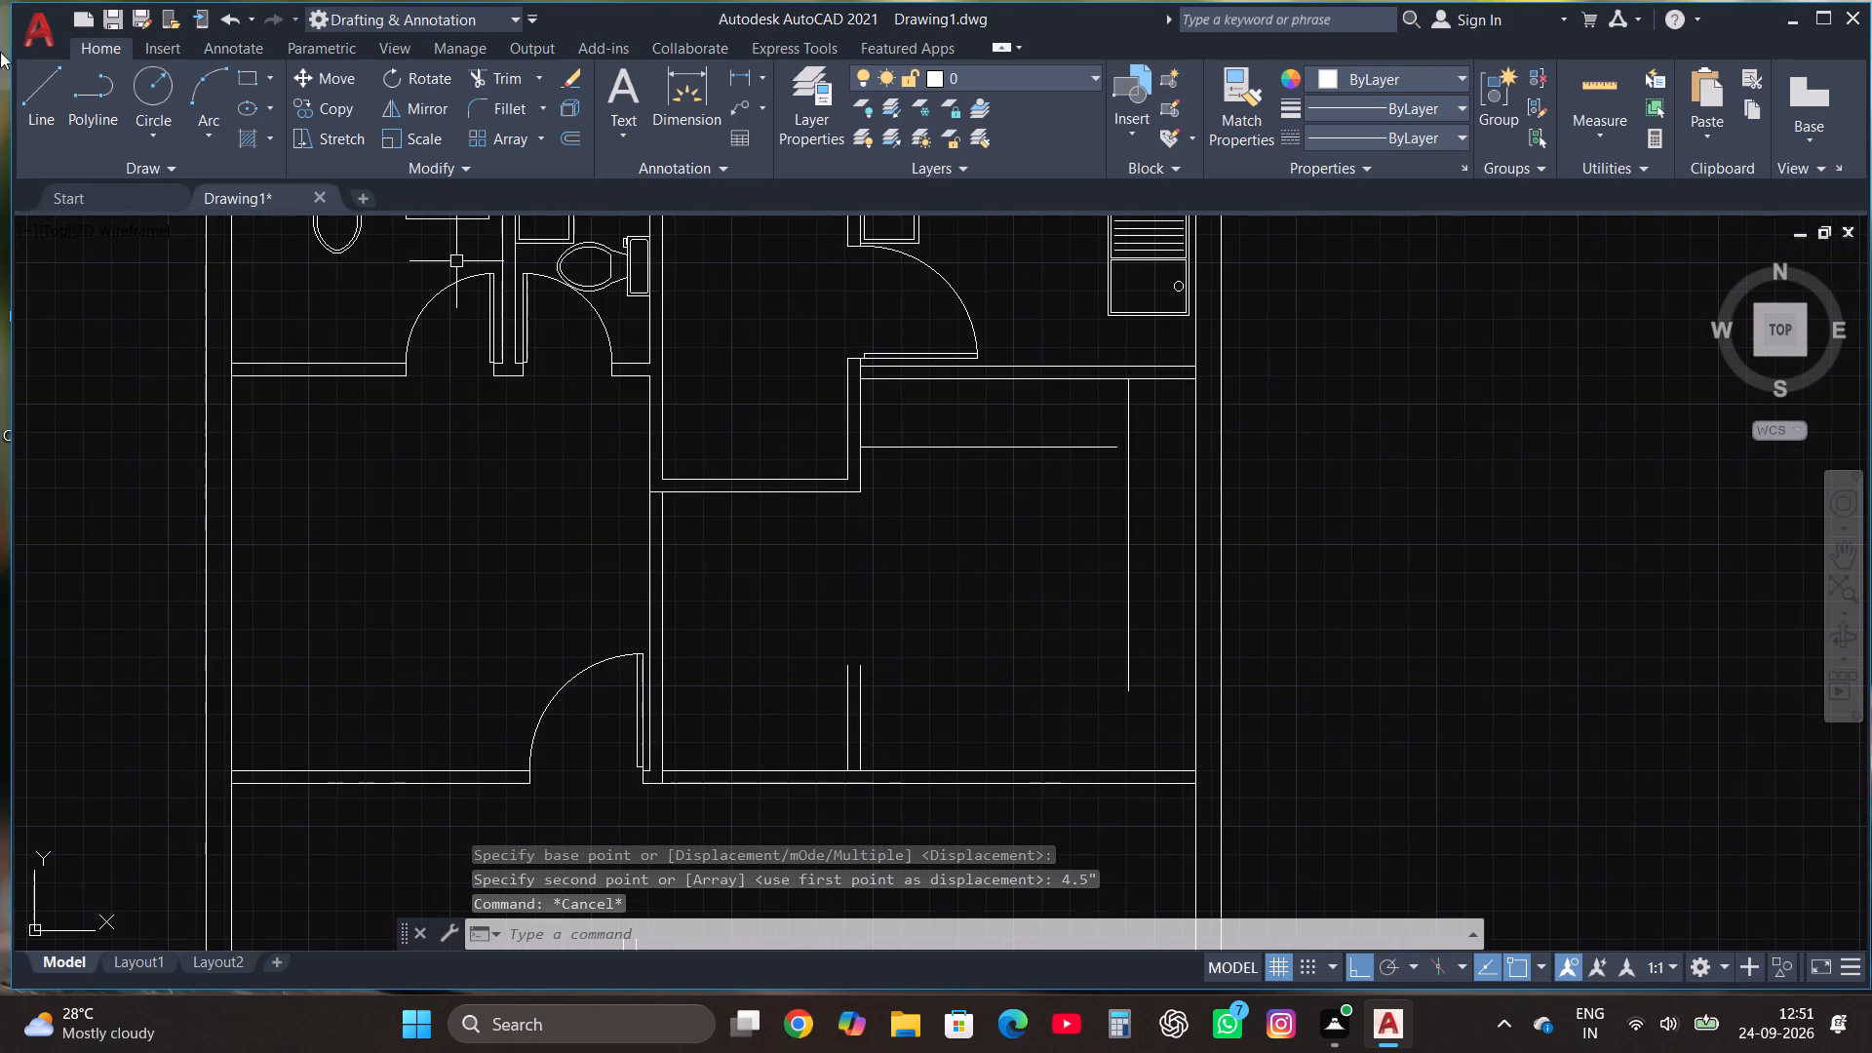
left_click(42, 97)
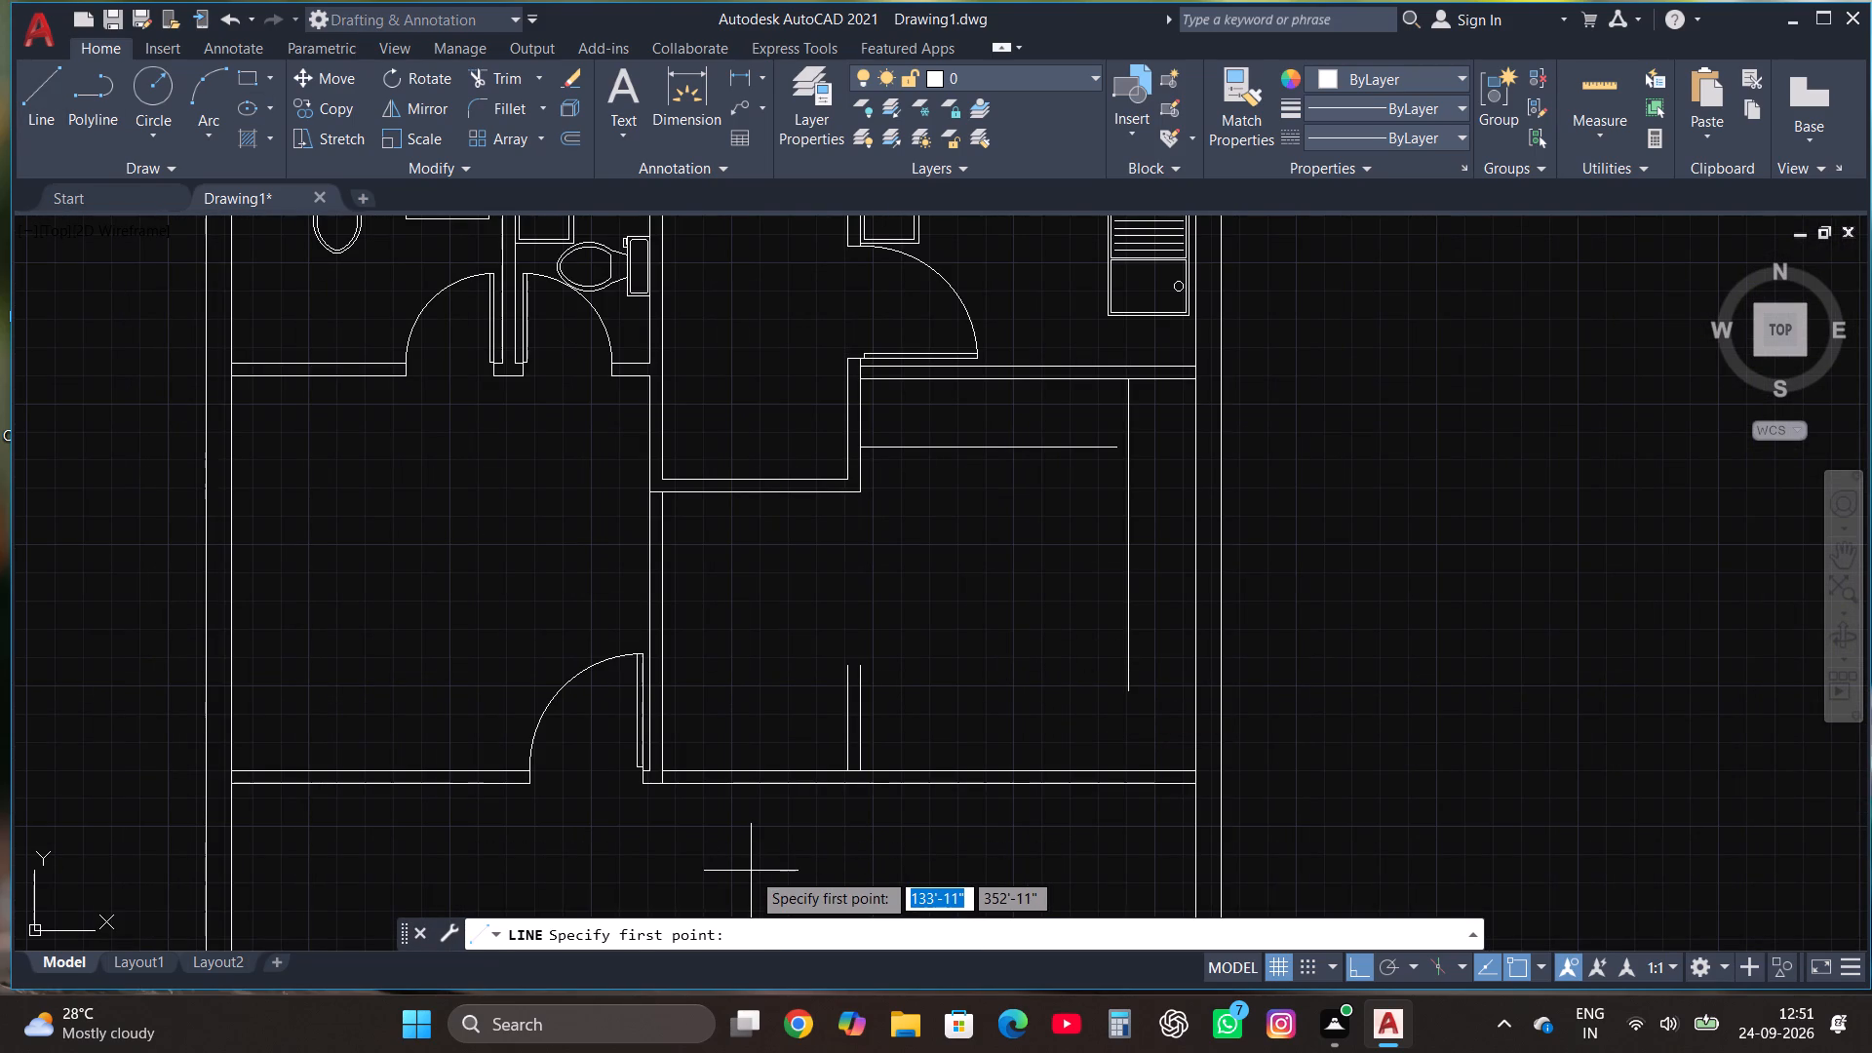
left_click(855, 772)
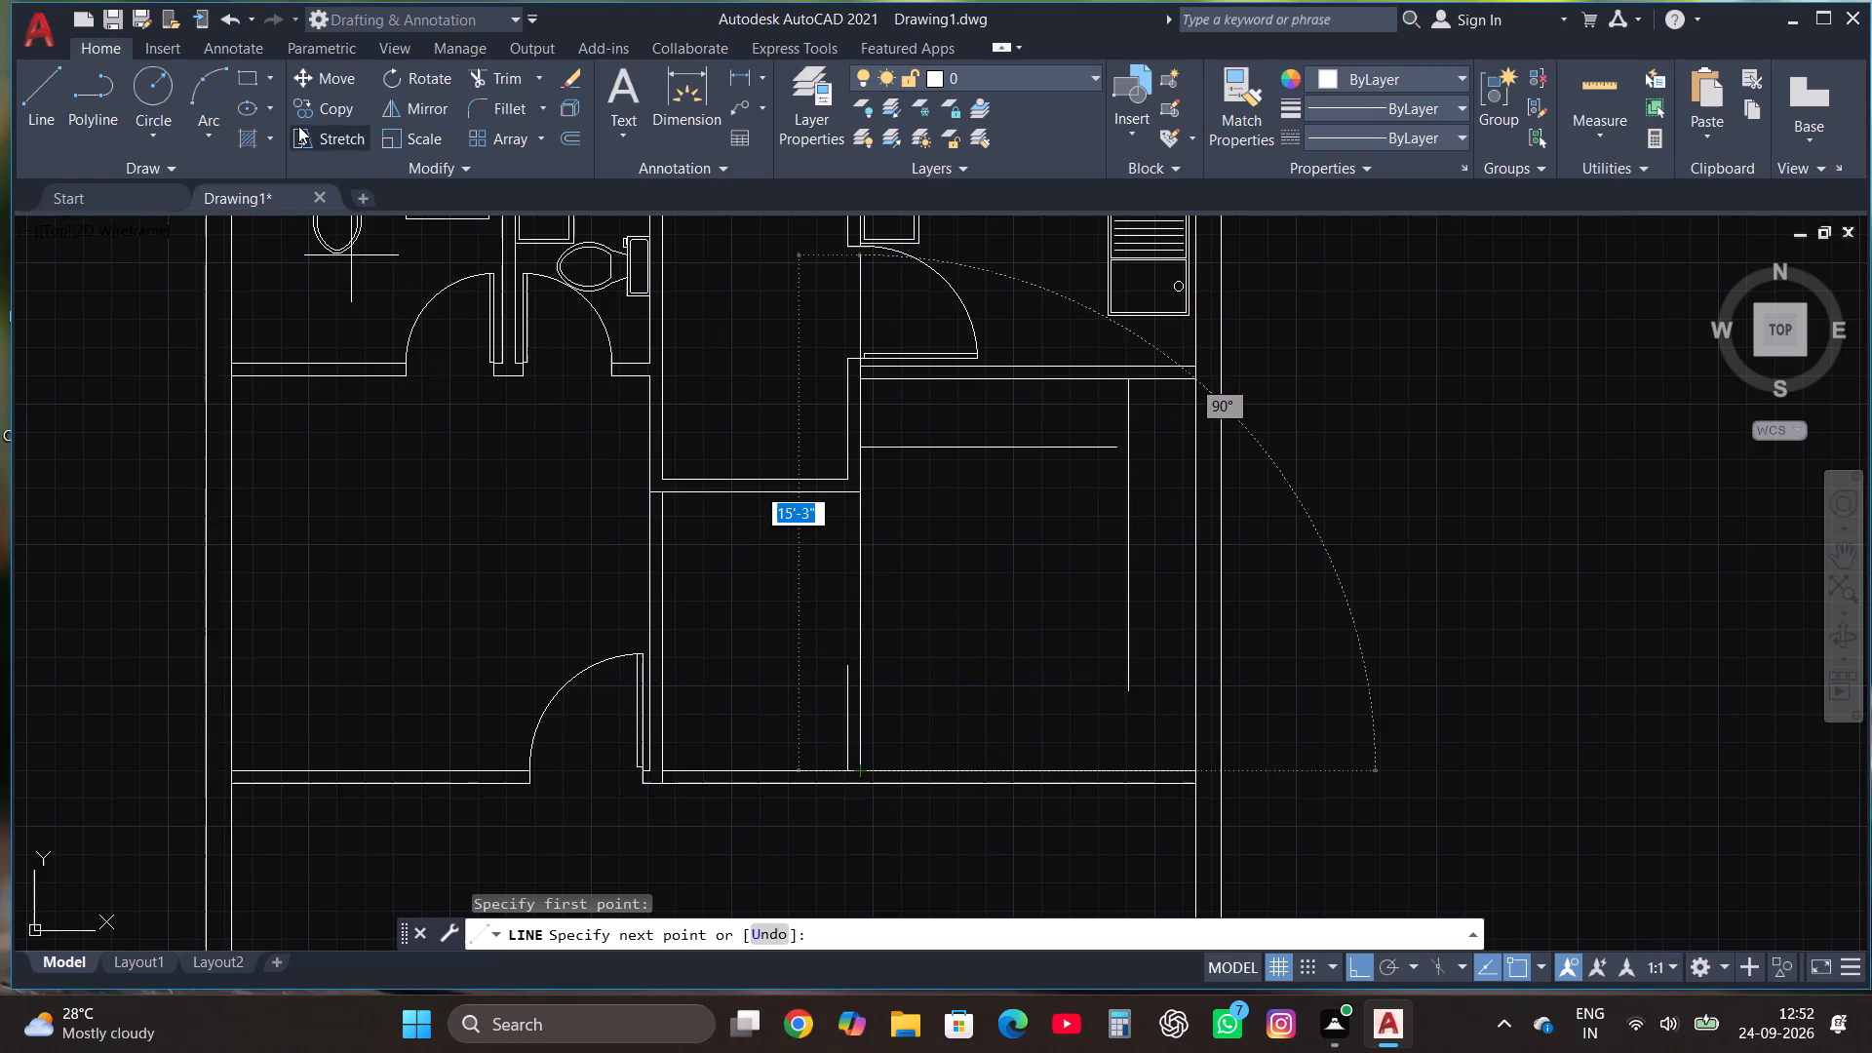
left_click(241, 74)
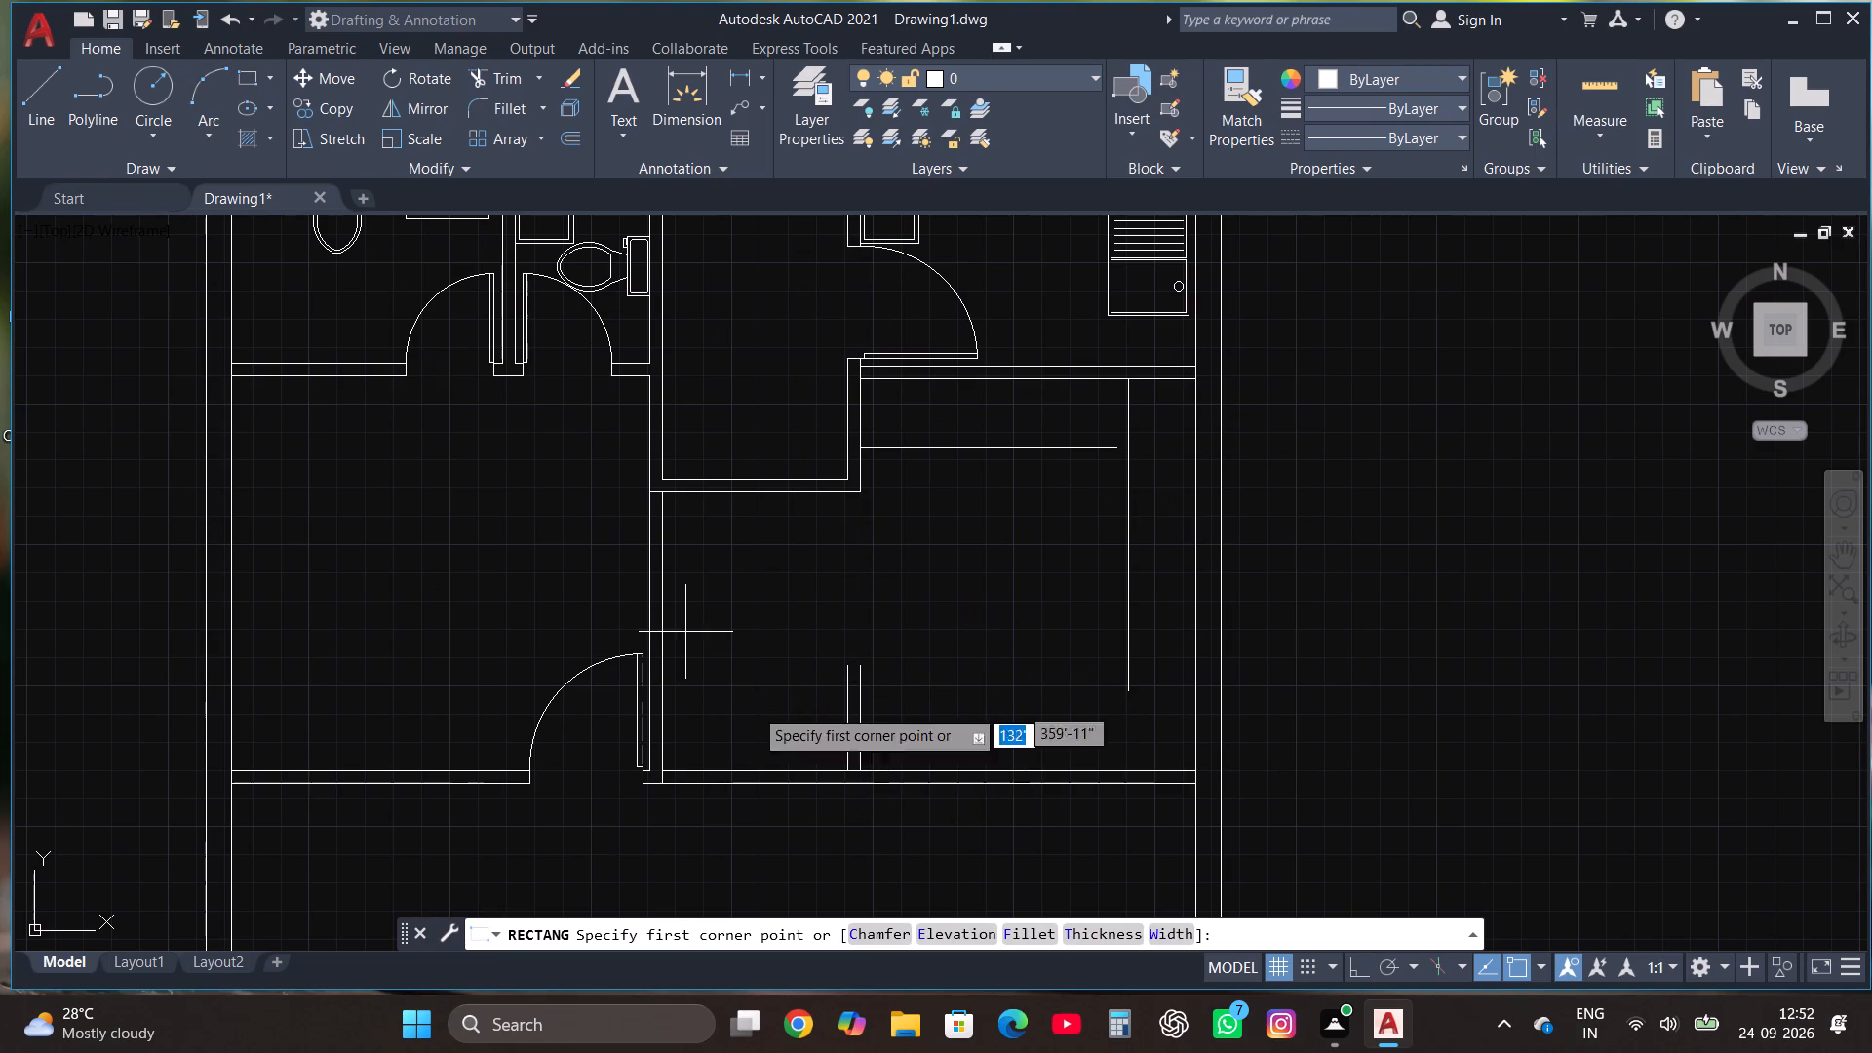
left_click(855, 770)
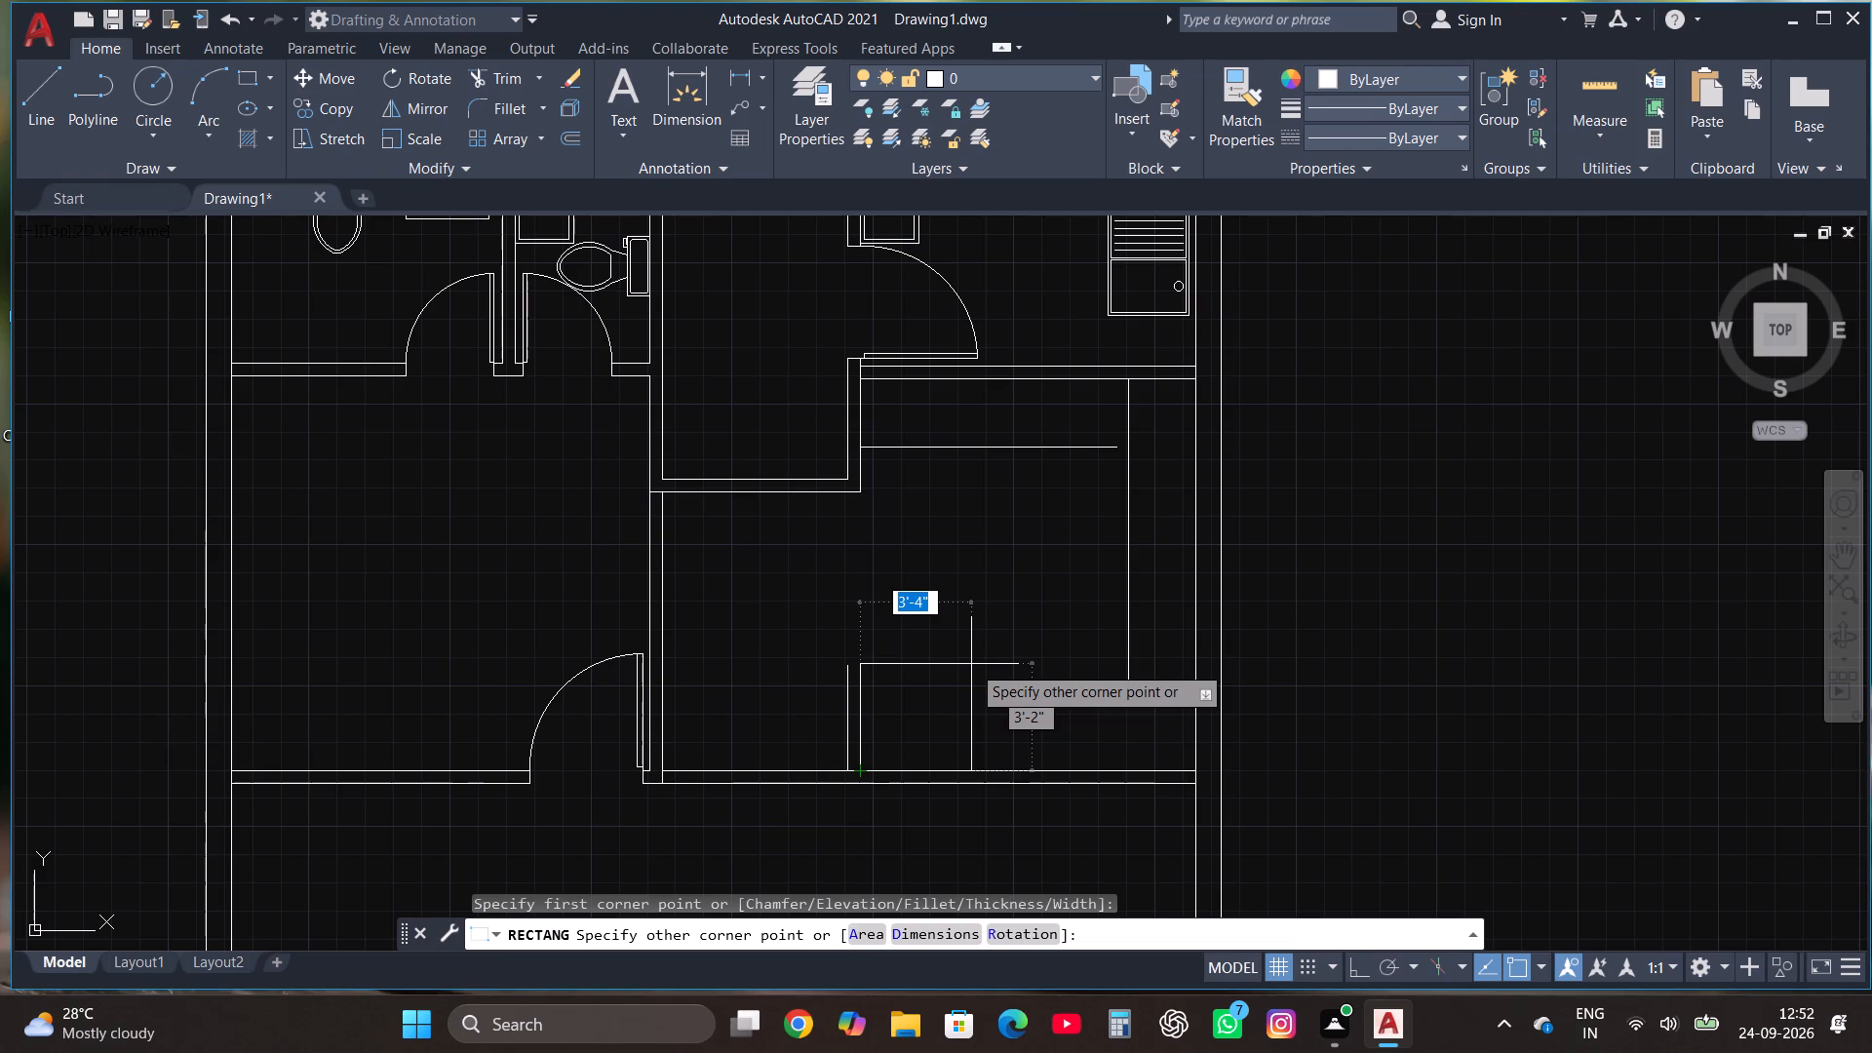
left_click(971, 664)
Draw a line from the lower wall just beside the rectangle, 2' up, extending horizontally to meet the inner vertical line.
left_click(37, 101)
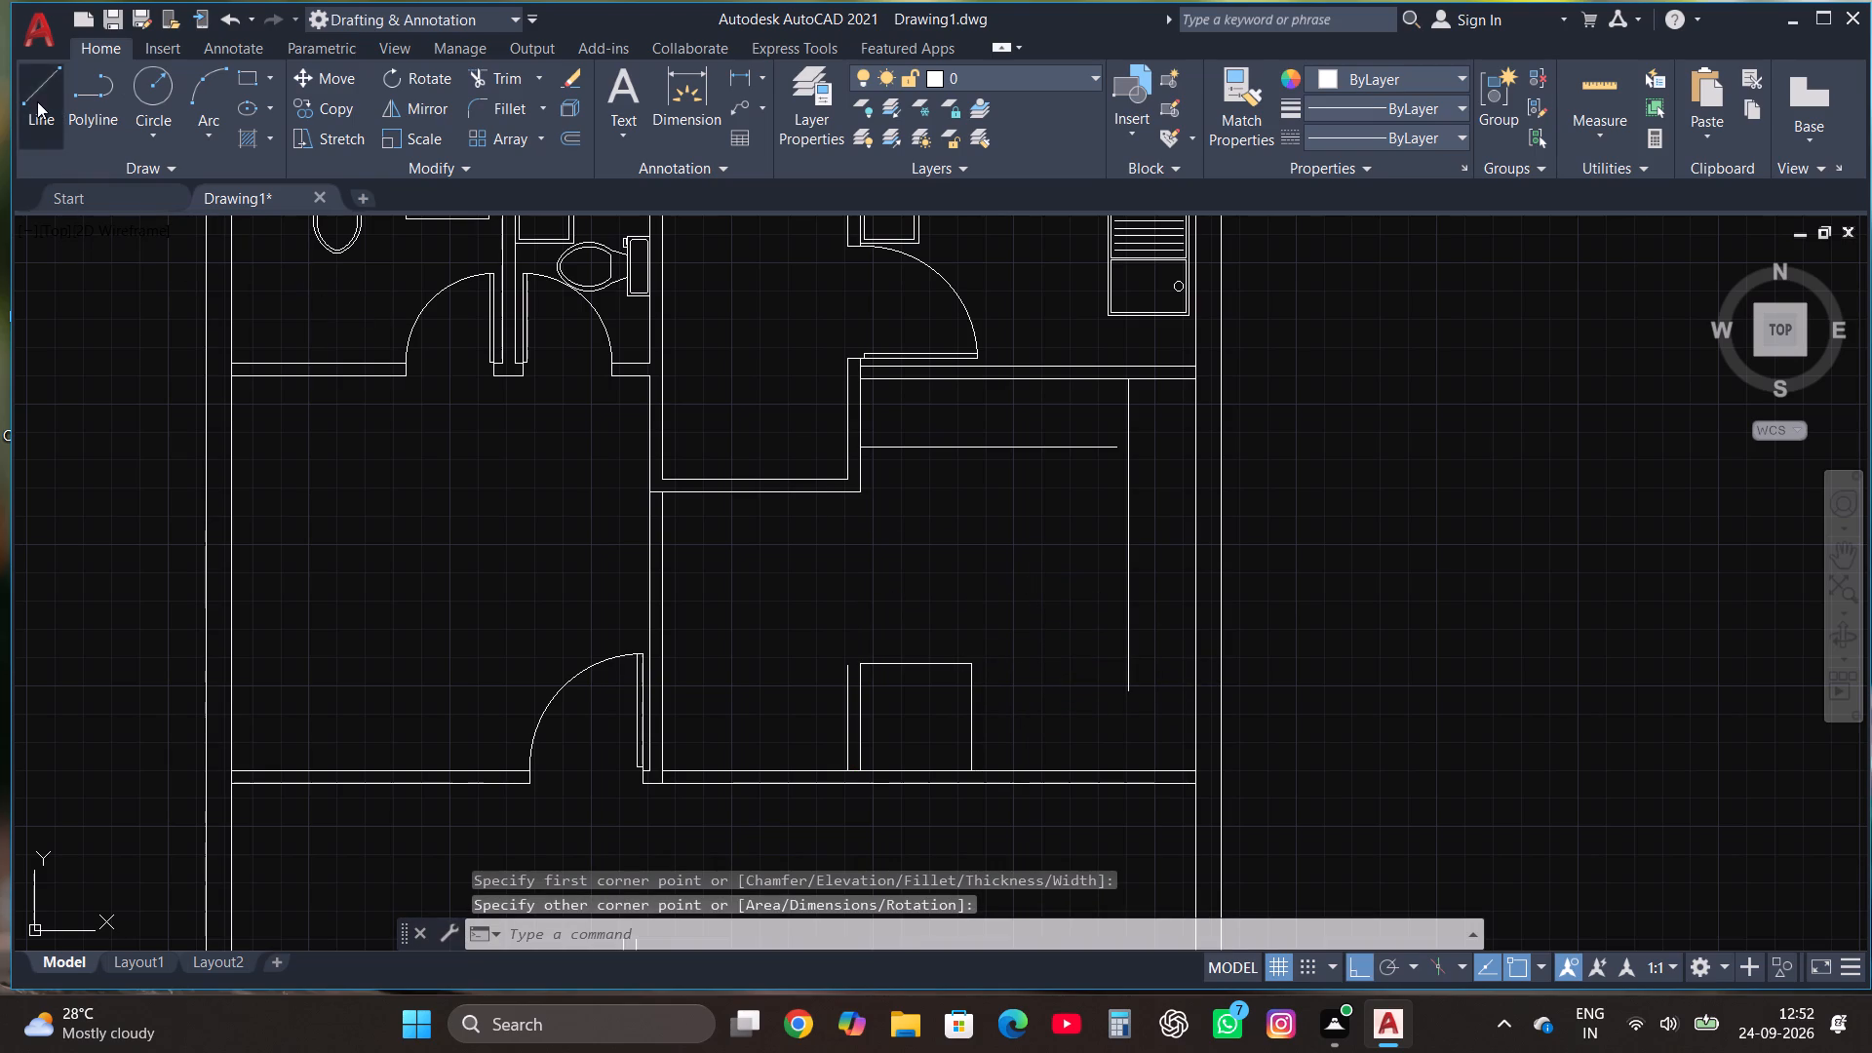
left_click(978, 768)
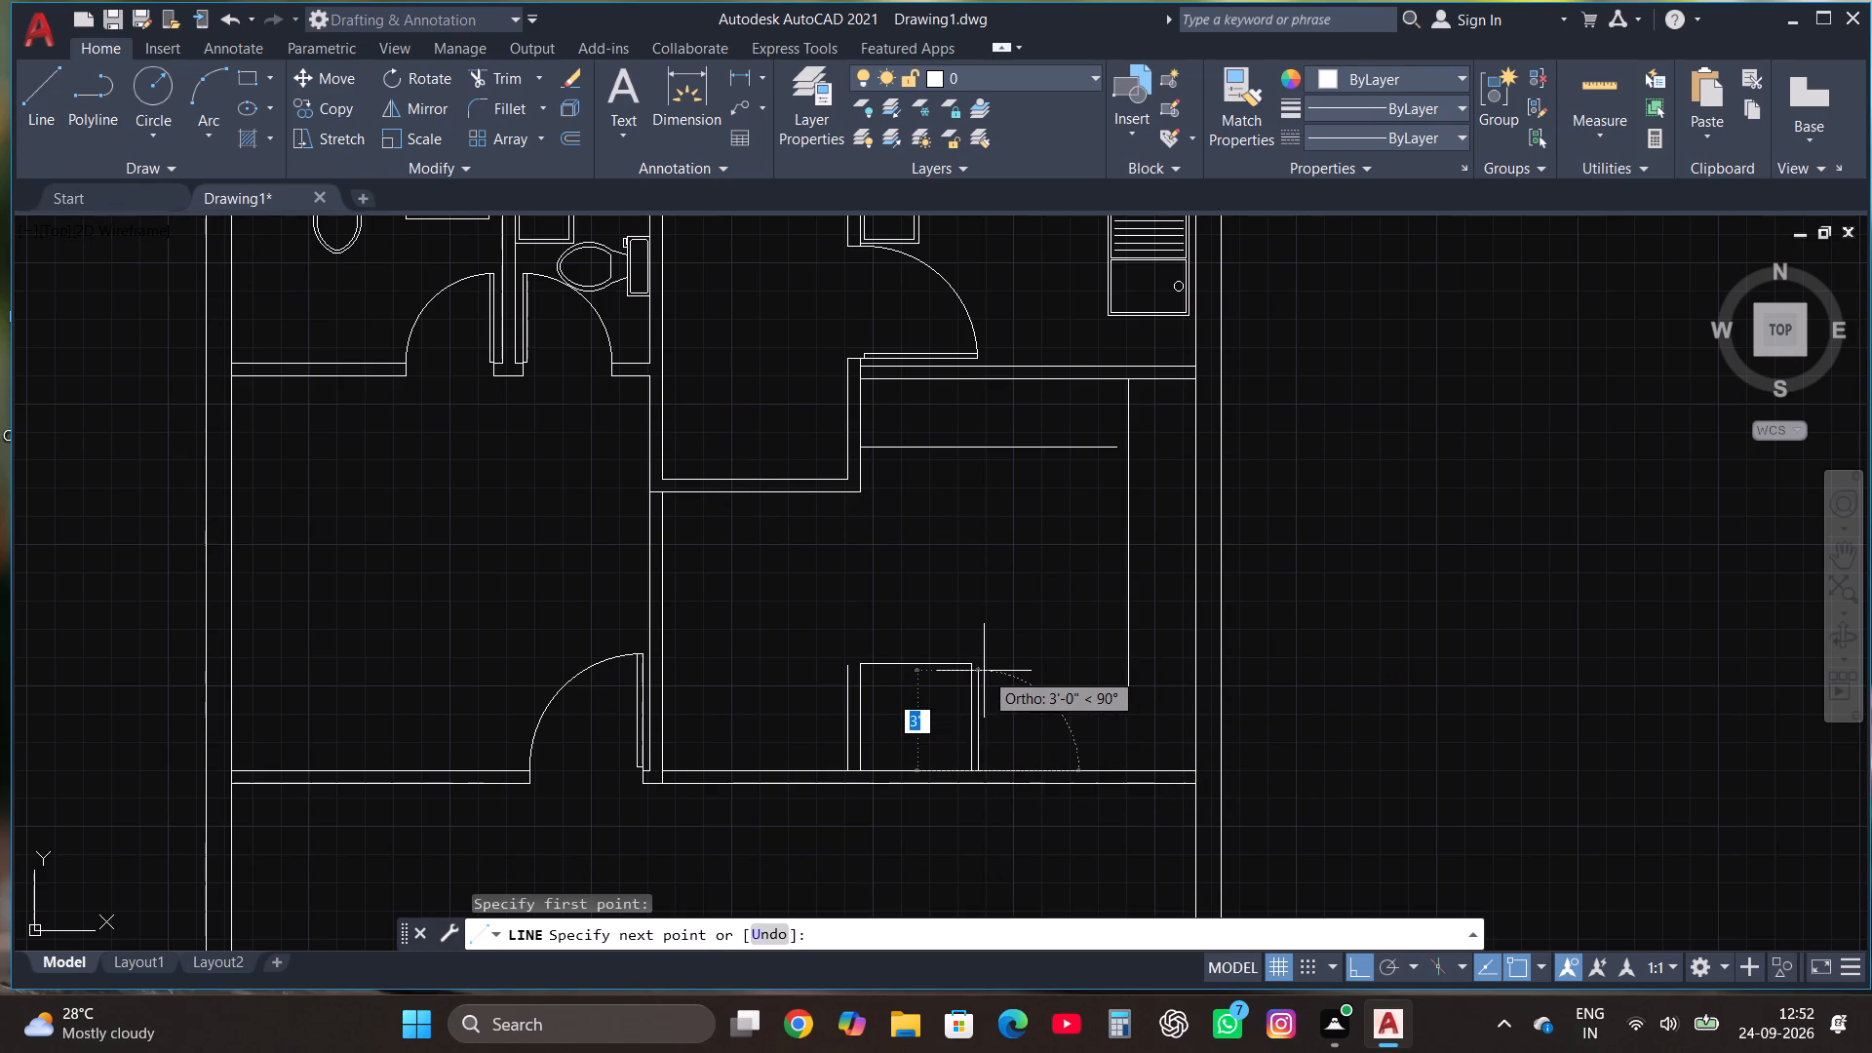
type("2'")
key("Return")
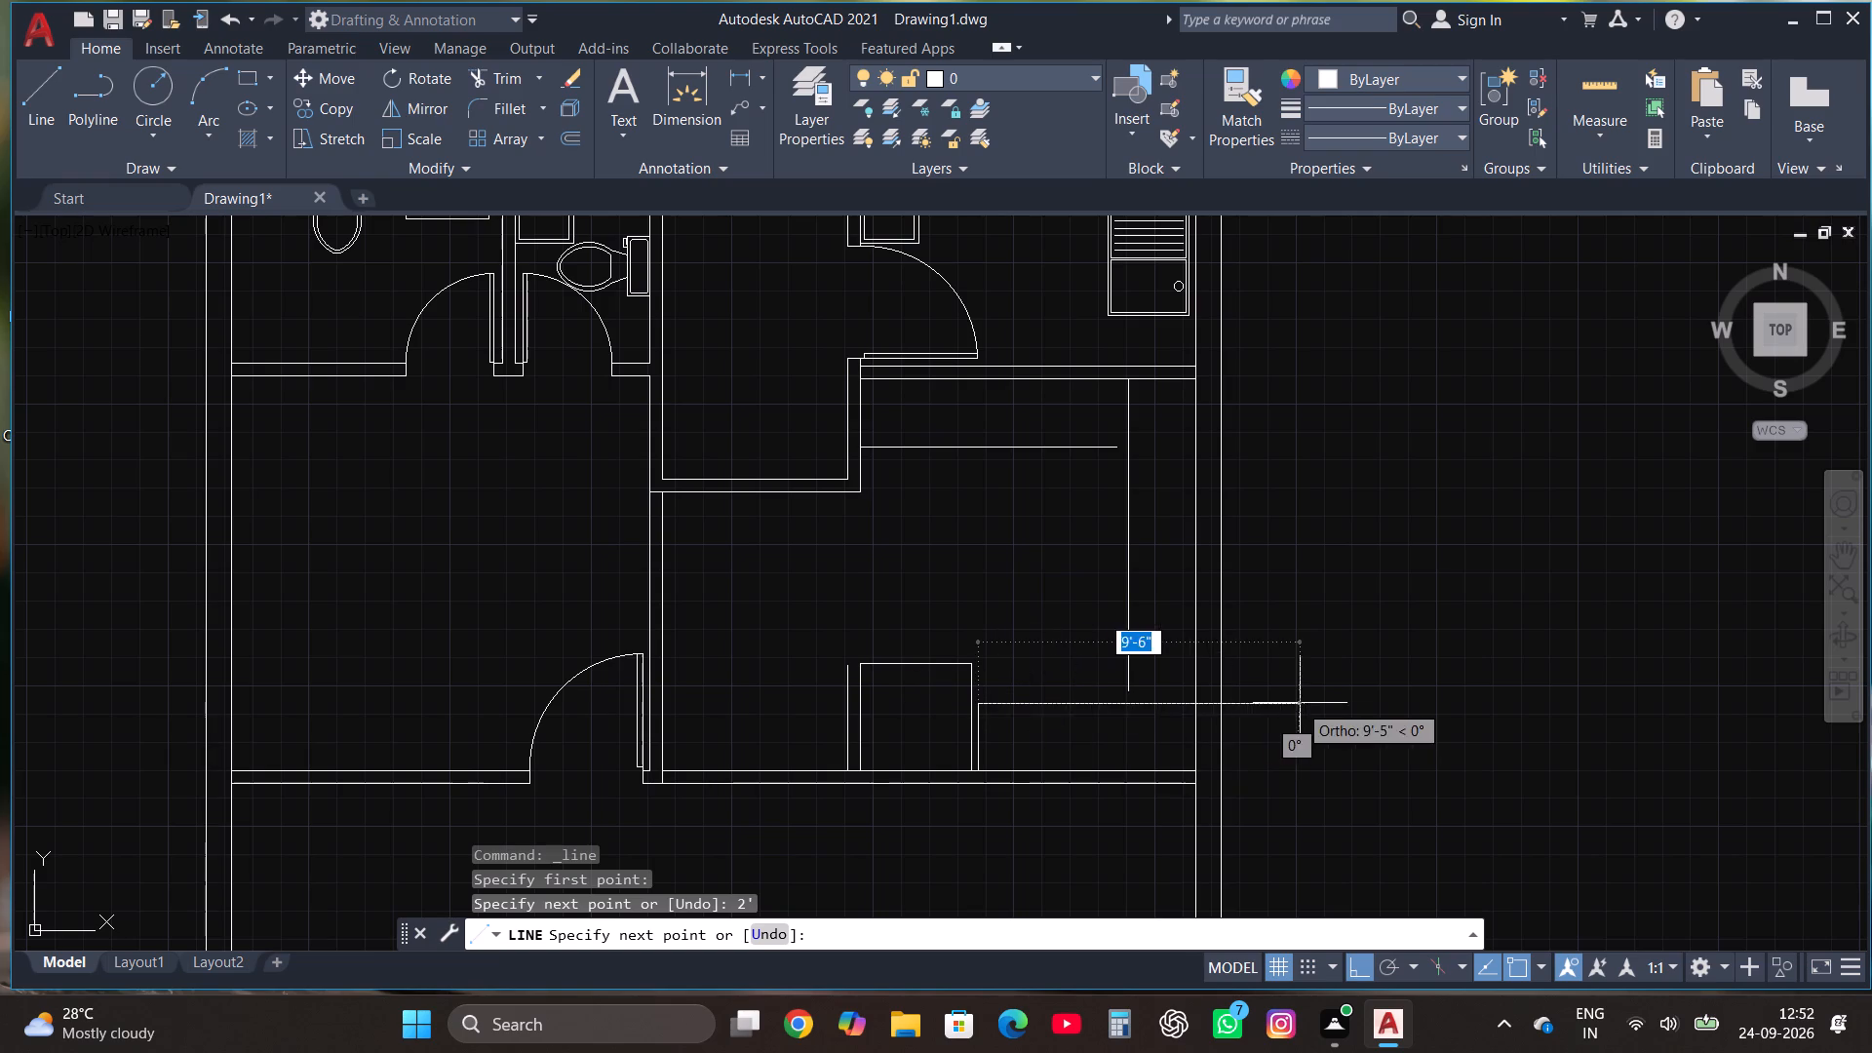
left_click(1133, 725)
Fillet the inner vertical line with the upper and lower horizontal lines to form two square corners.
left_click(503, 105)
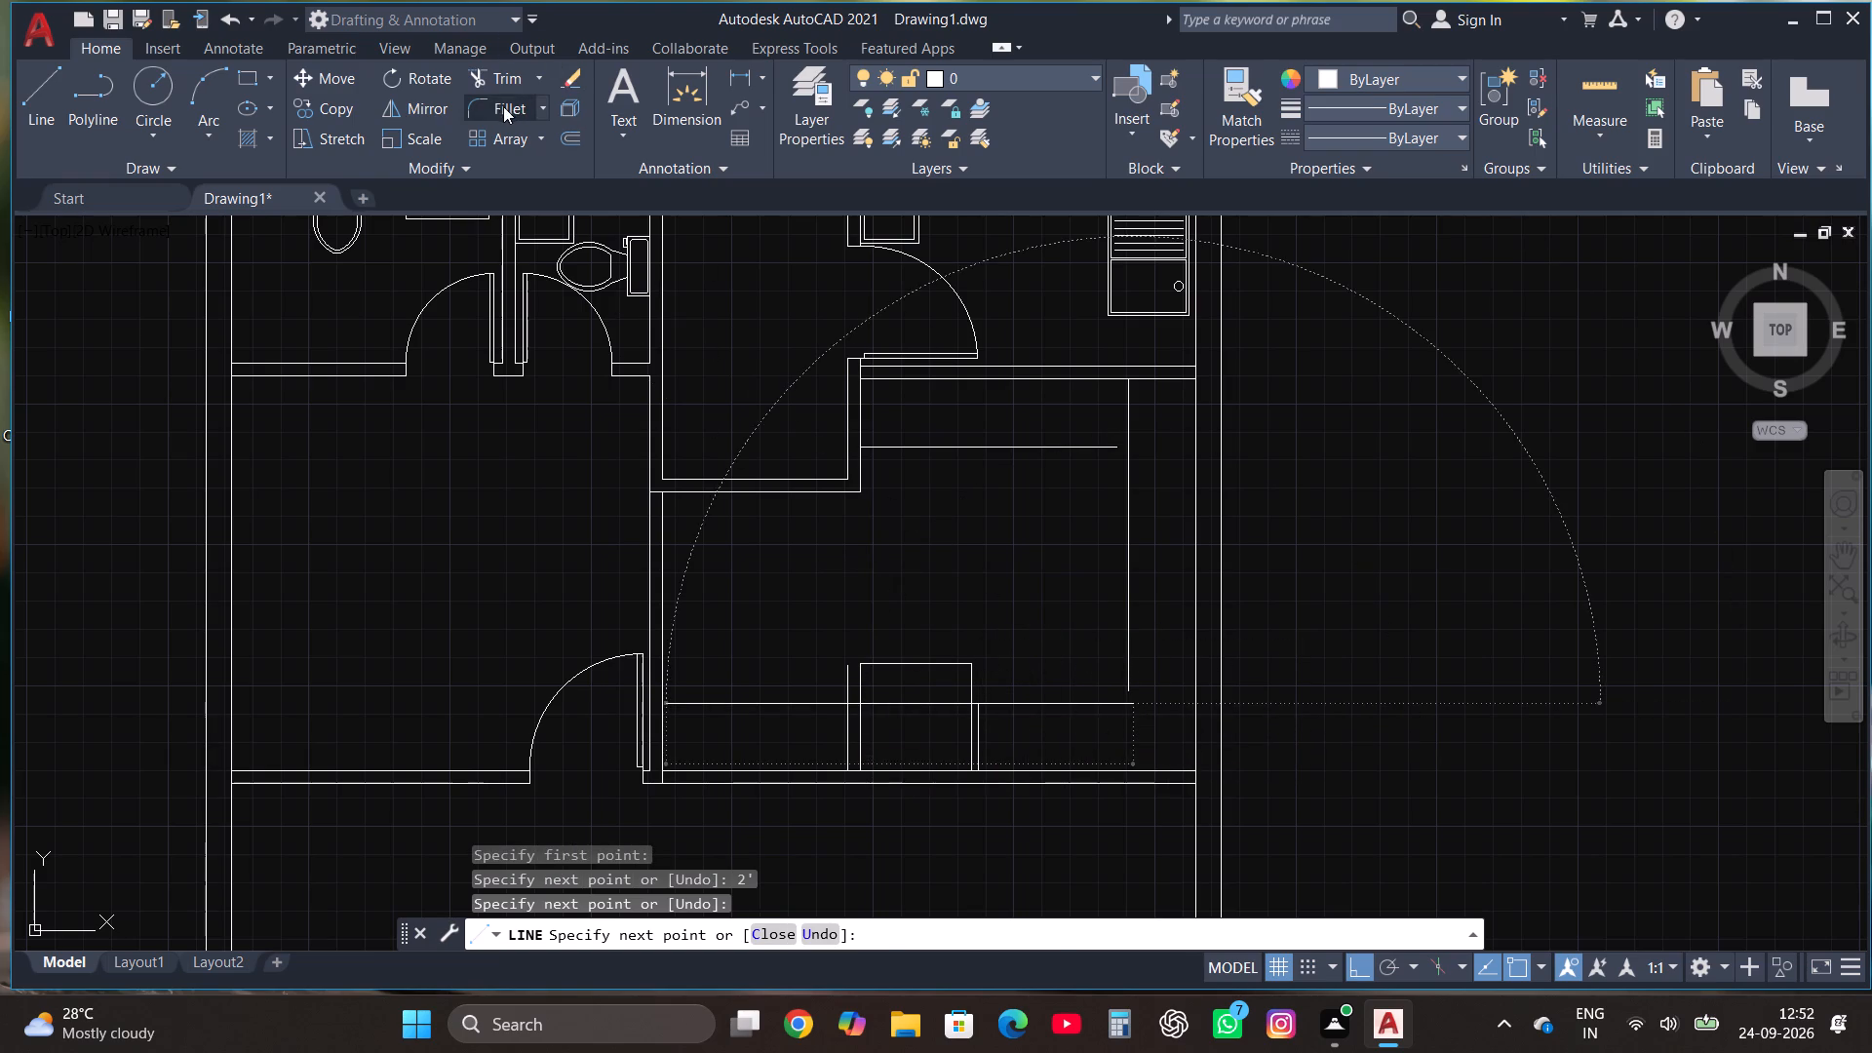
left_click(1027, 442)
left_click(1029, 443)
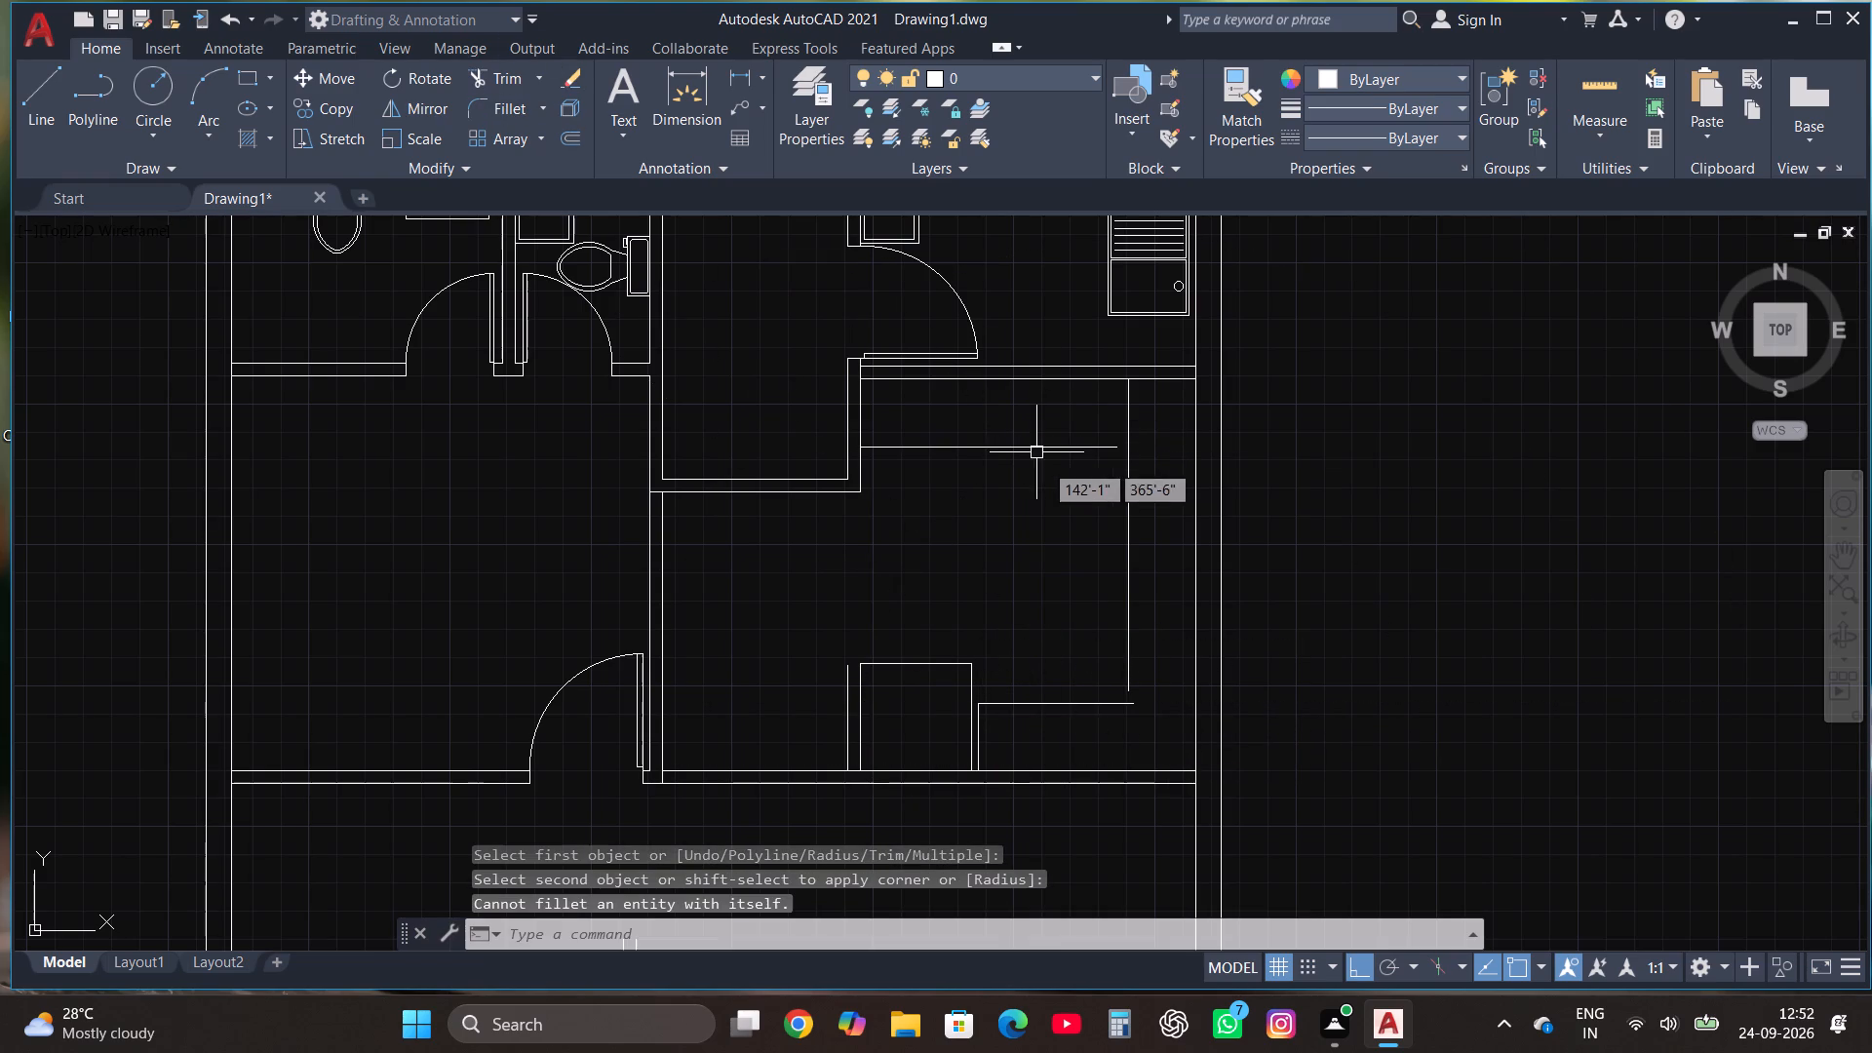
left_click(1129, 543)
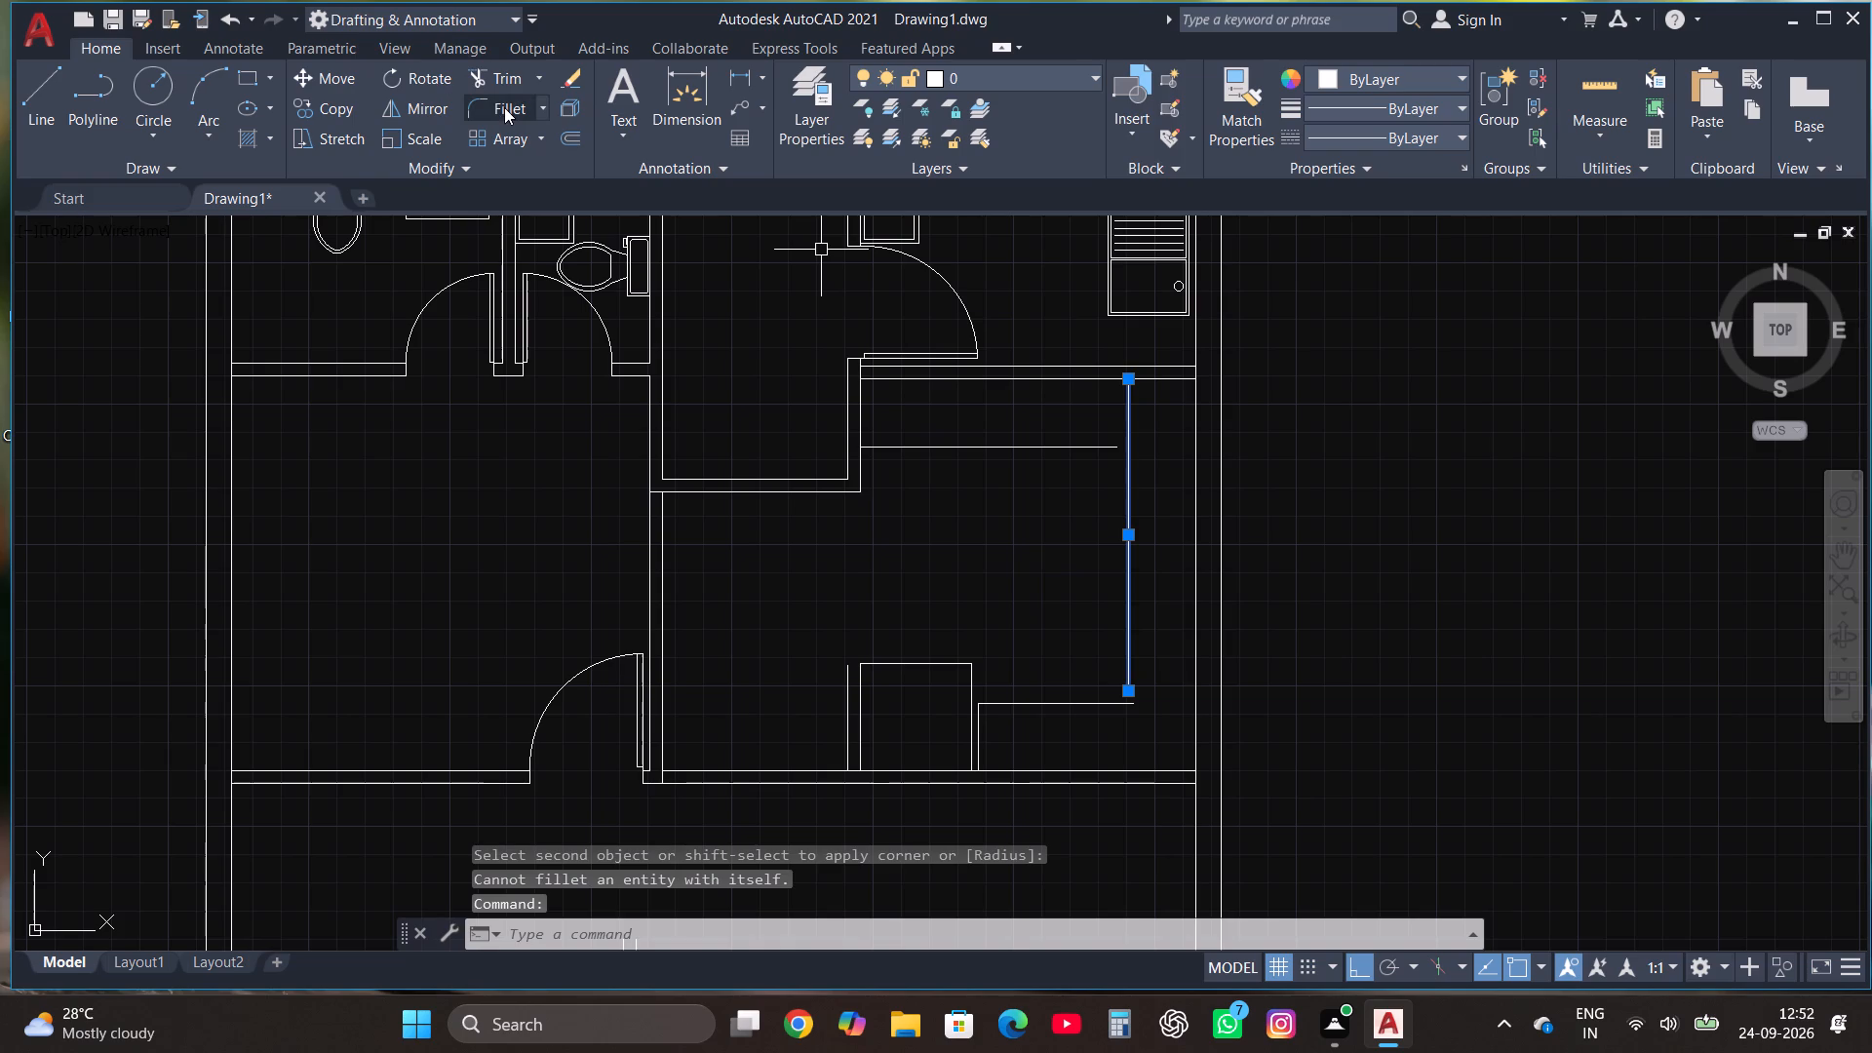
left_click(507, 108)
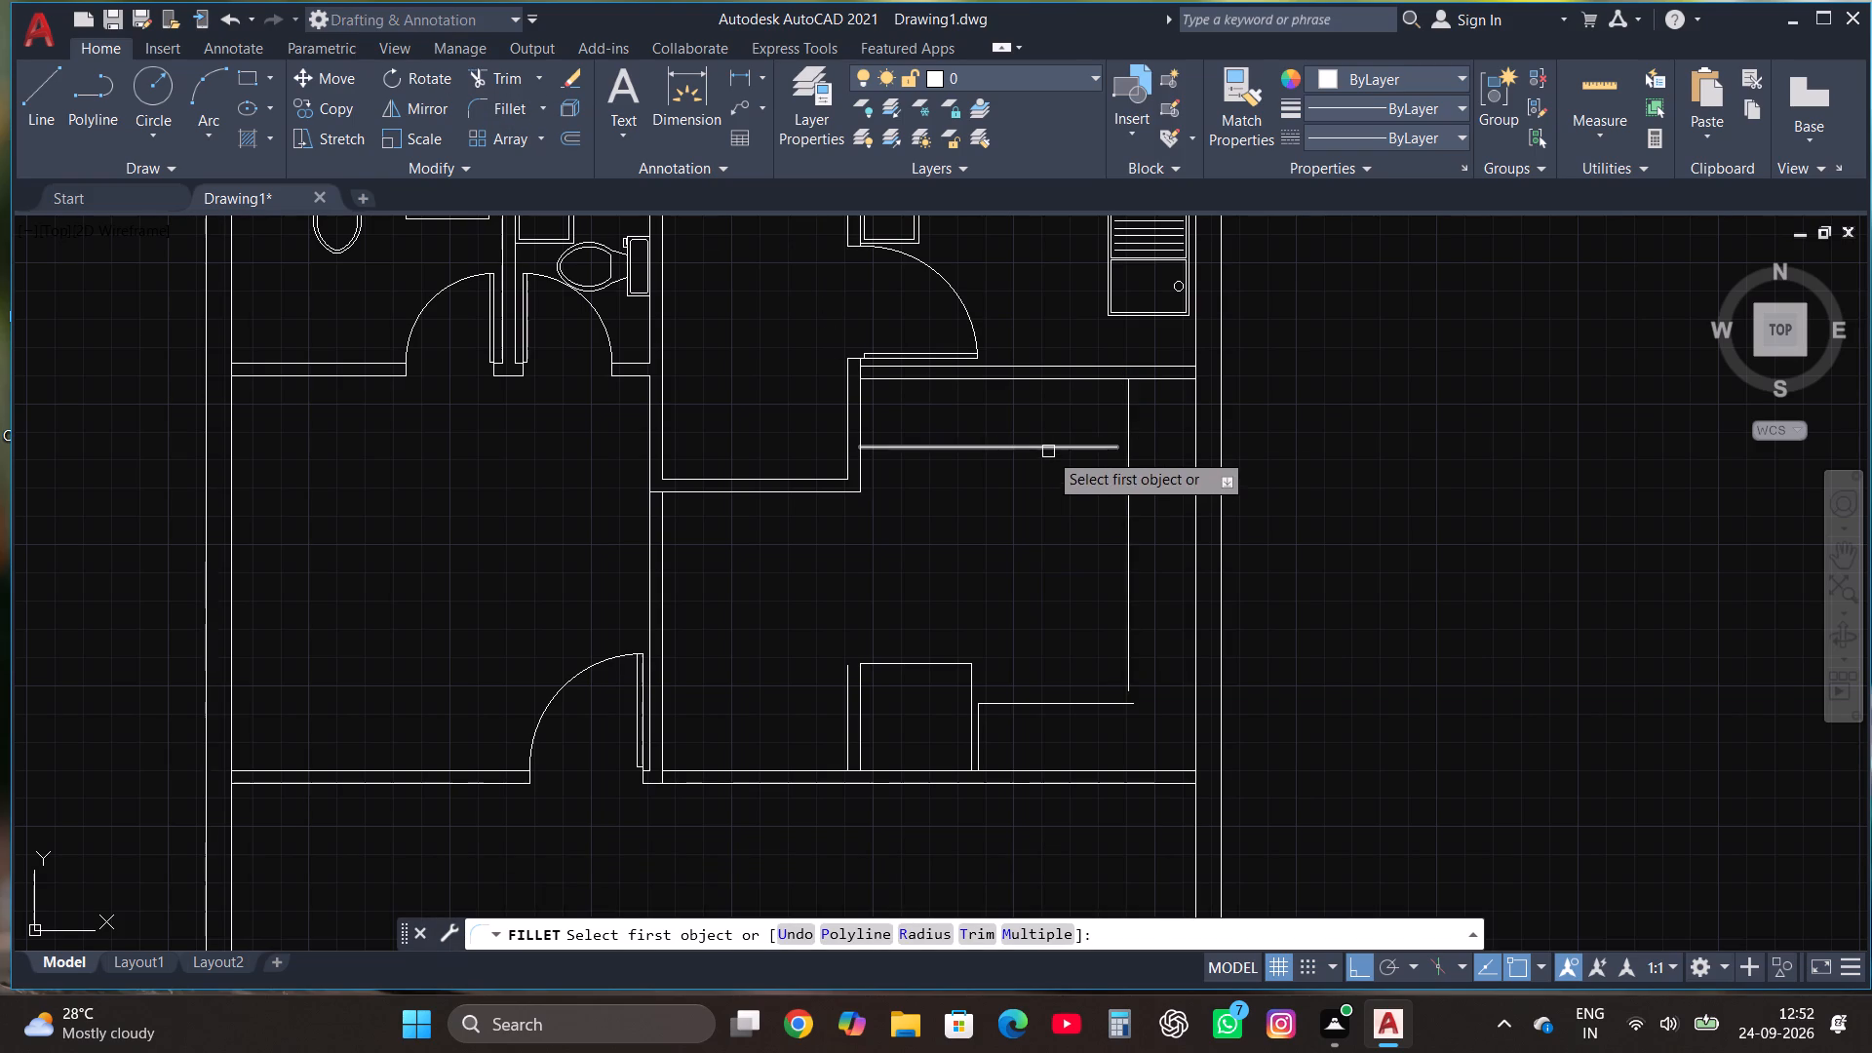
left_click(1048, 451)
left_click(1126, 528)
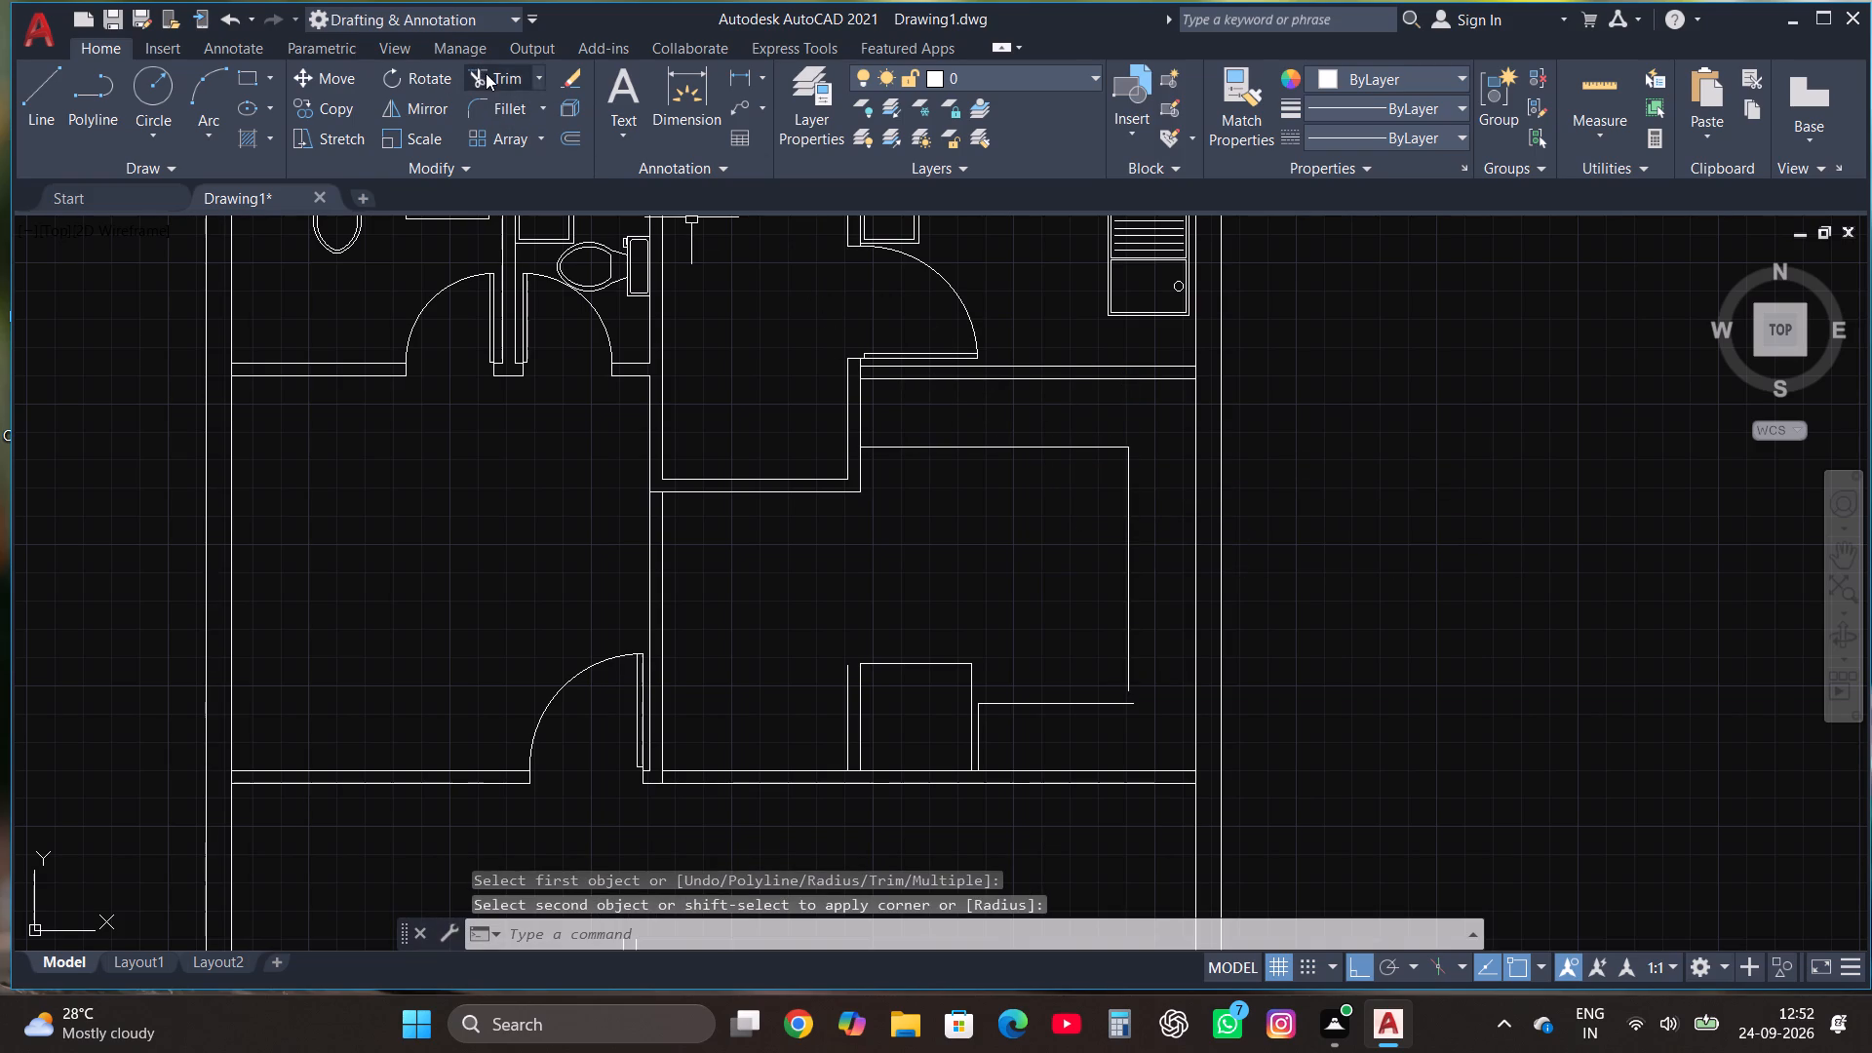
left_click(509, 115)
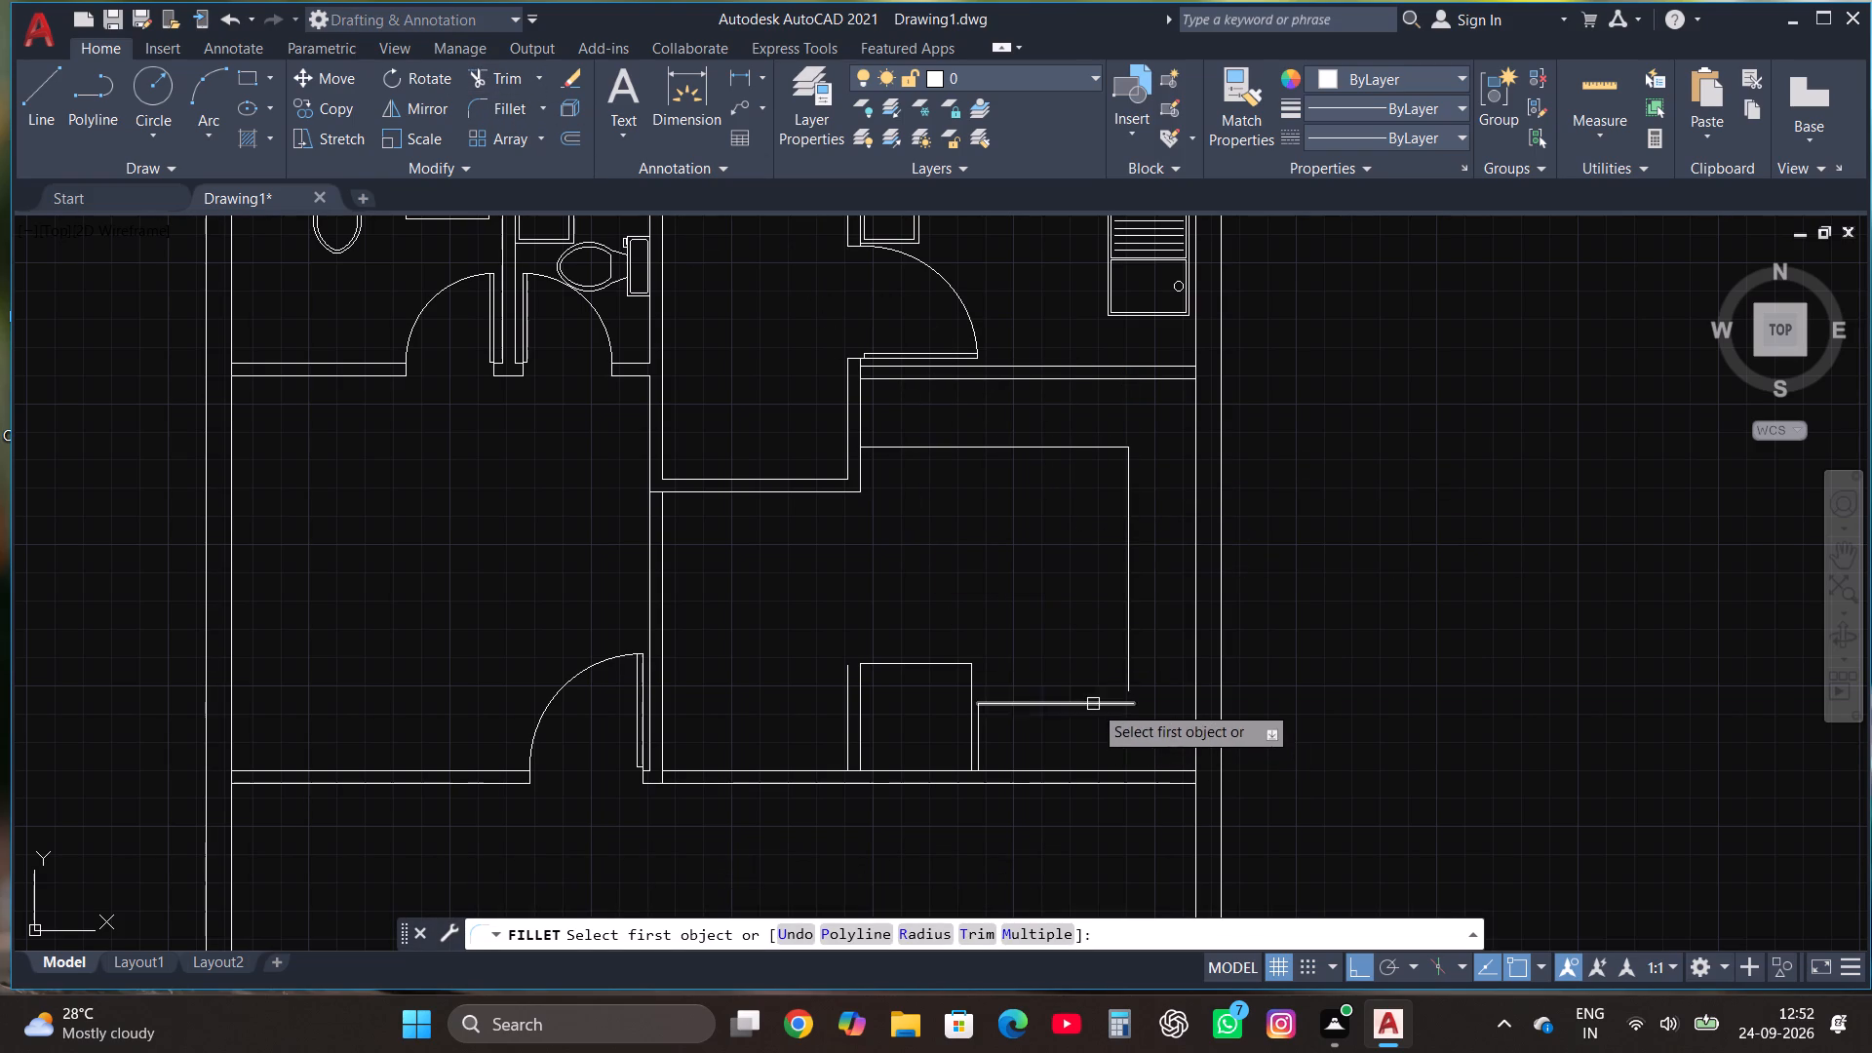
left_click(1093, 704)
left_click(1127, 652)
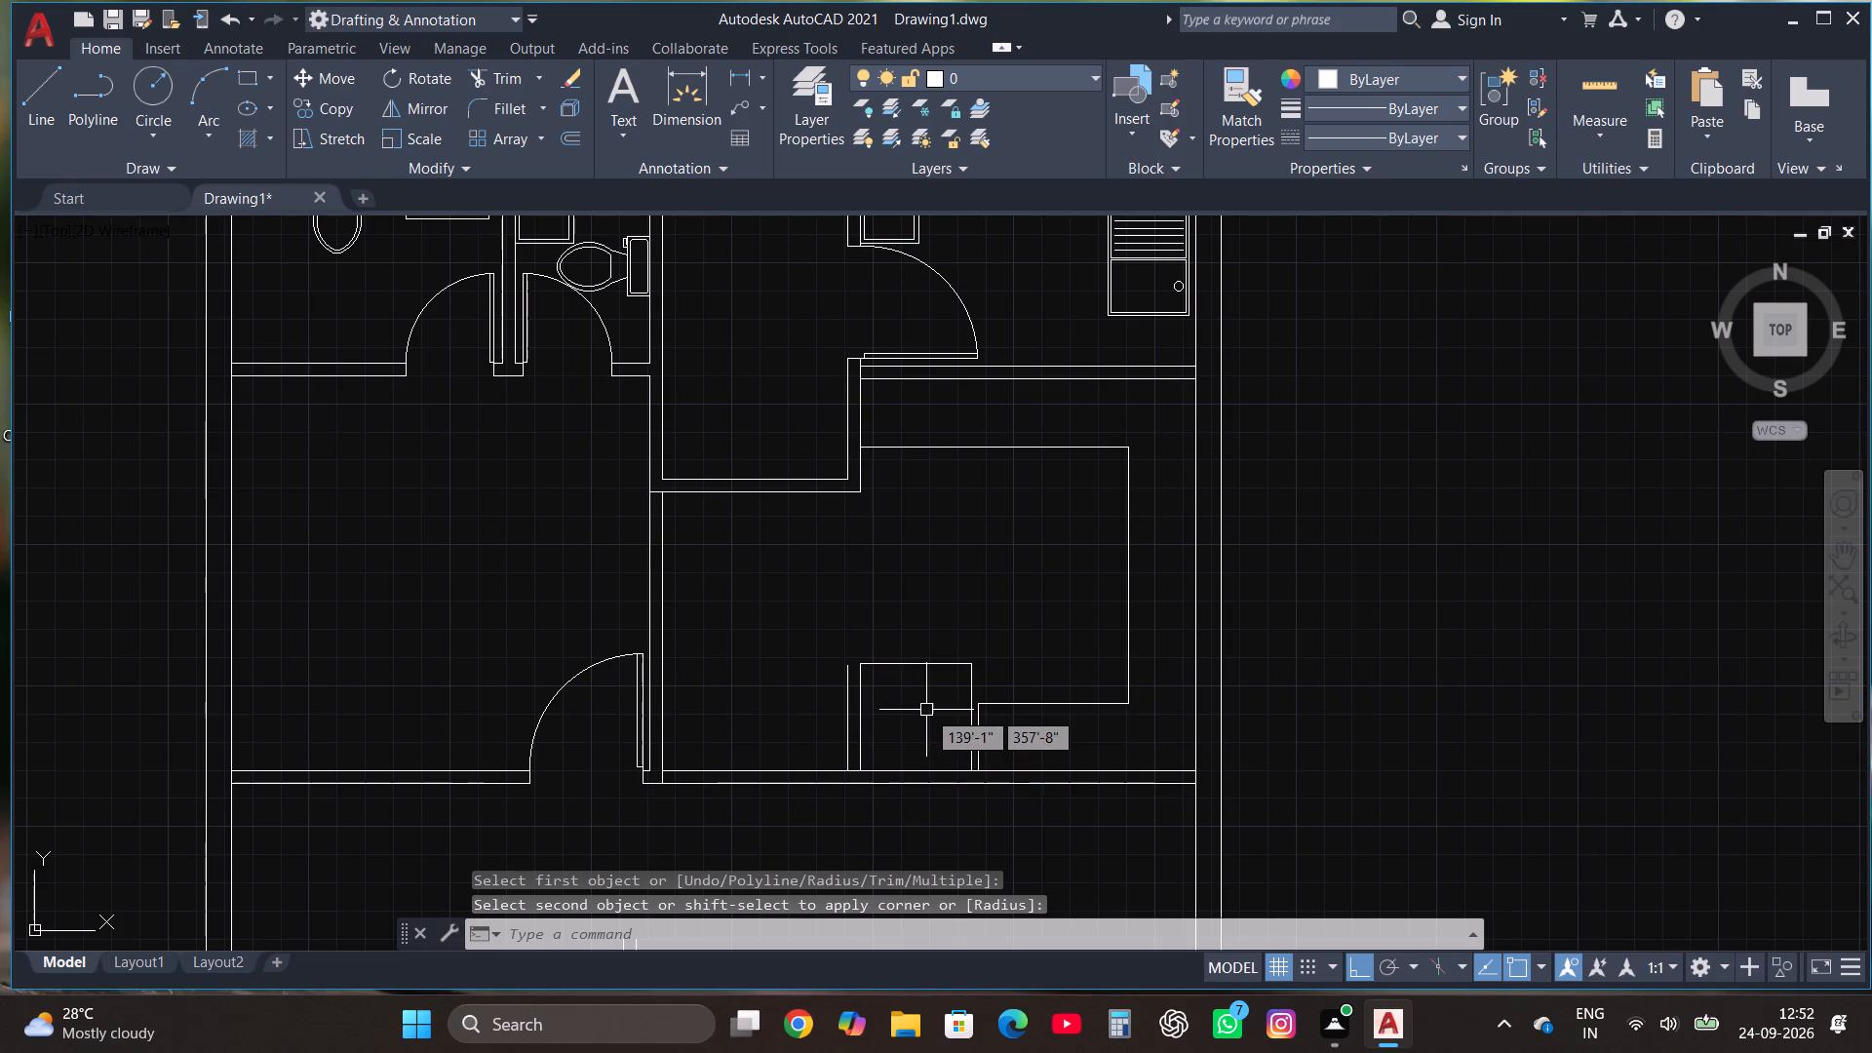
Shrink the rectangle beside the partition stub by lowering its top edge about 10" and stretching its right edge inward.
scroll(921, 688, "up", 1)
left_click(891, 642)
left_click(884, 688)
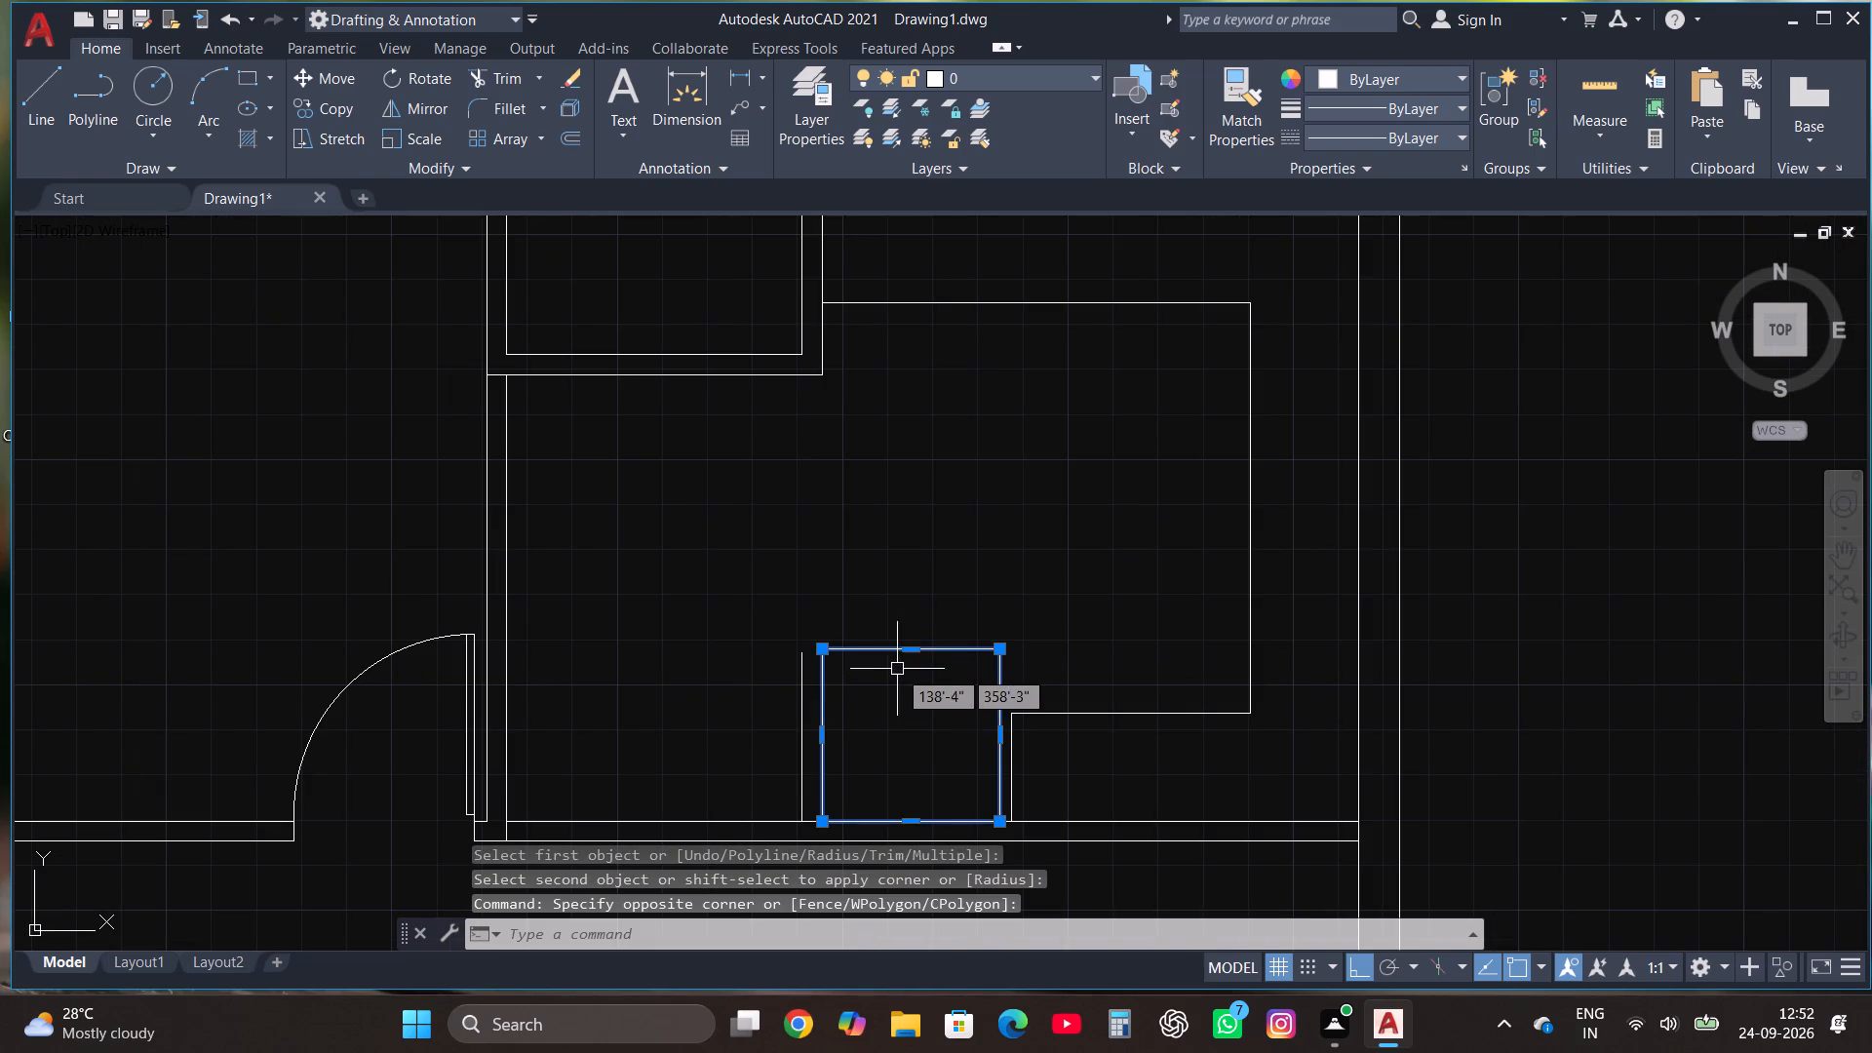
left_click(910, 647)
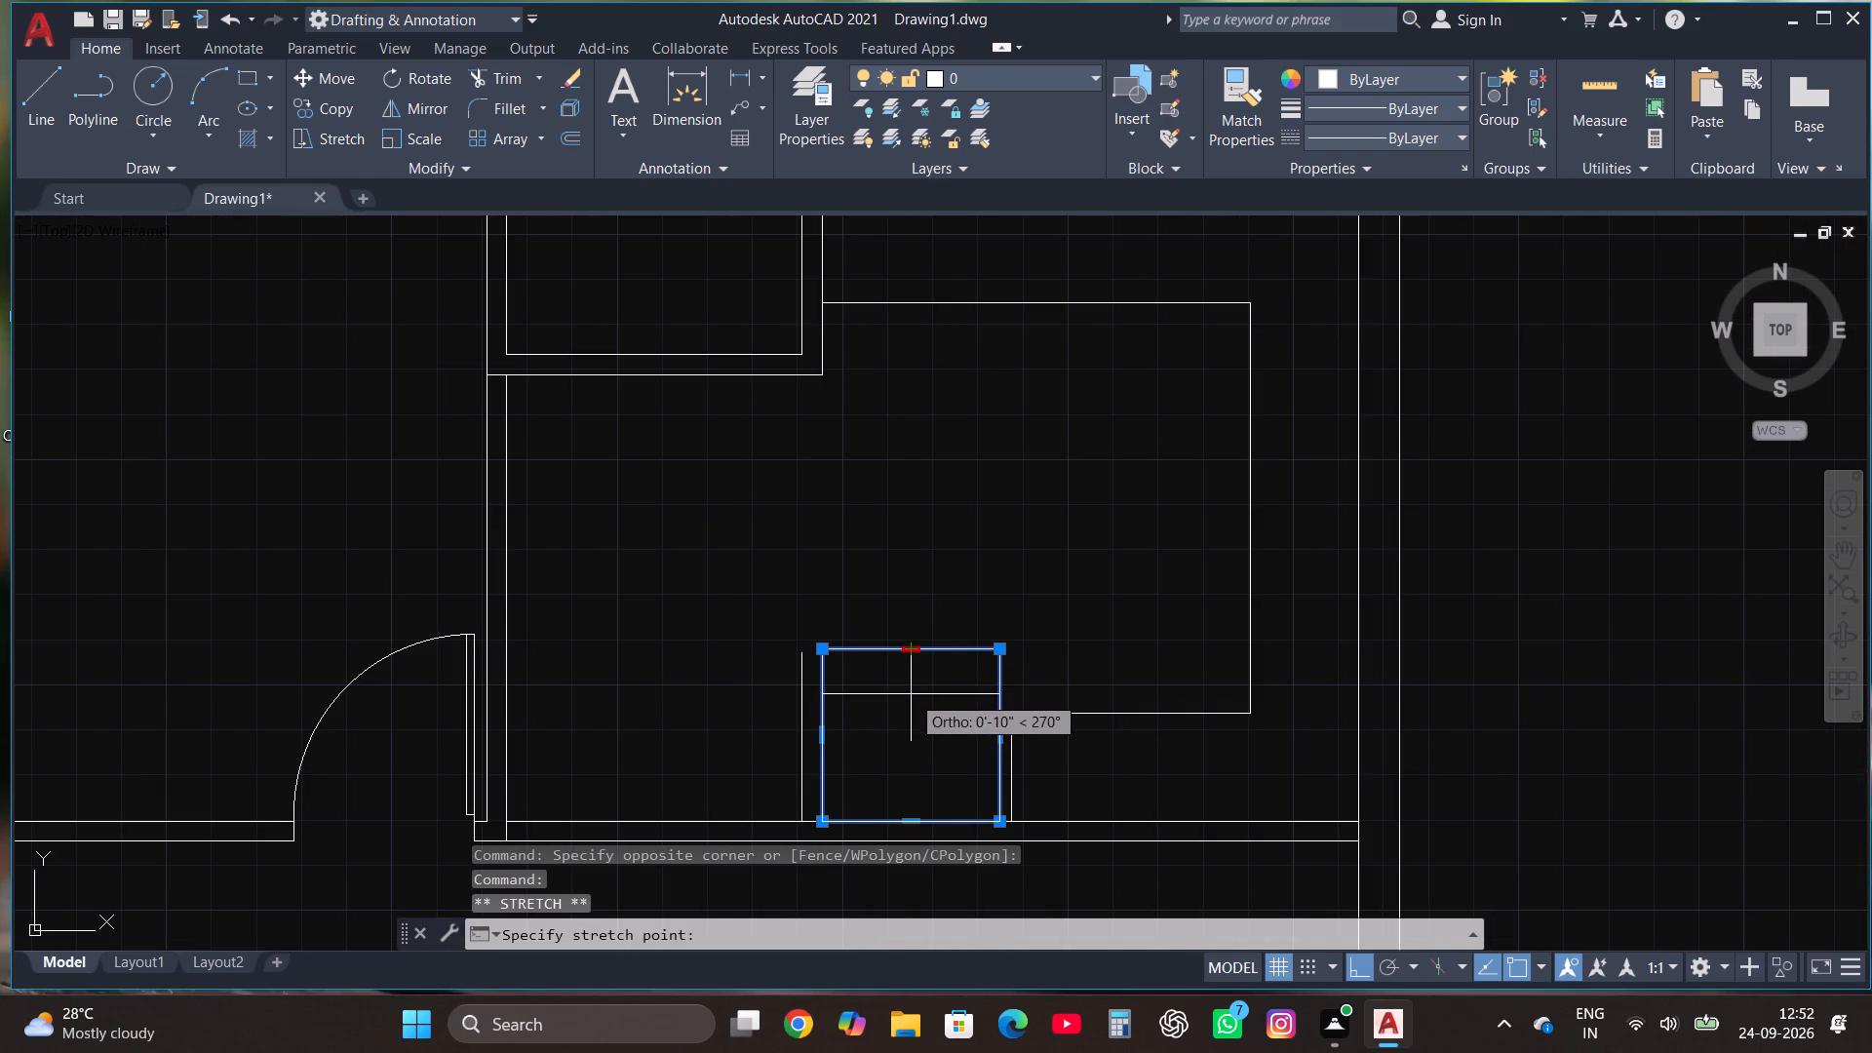
left_click(911, 694)
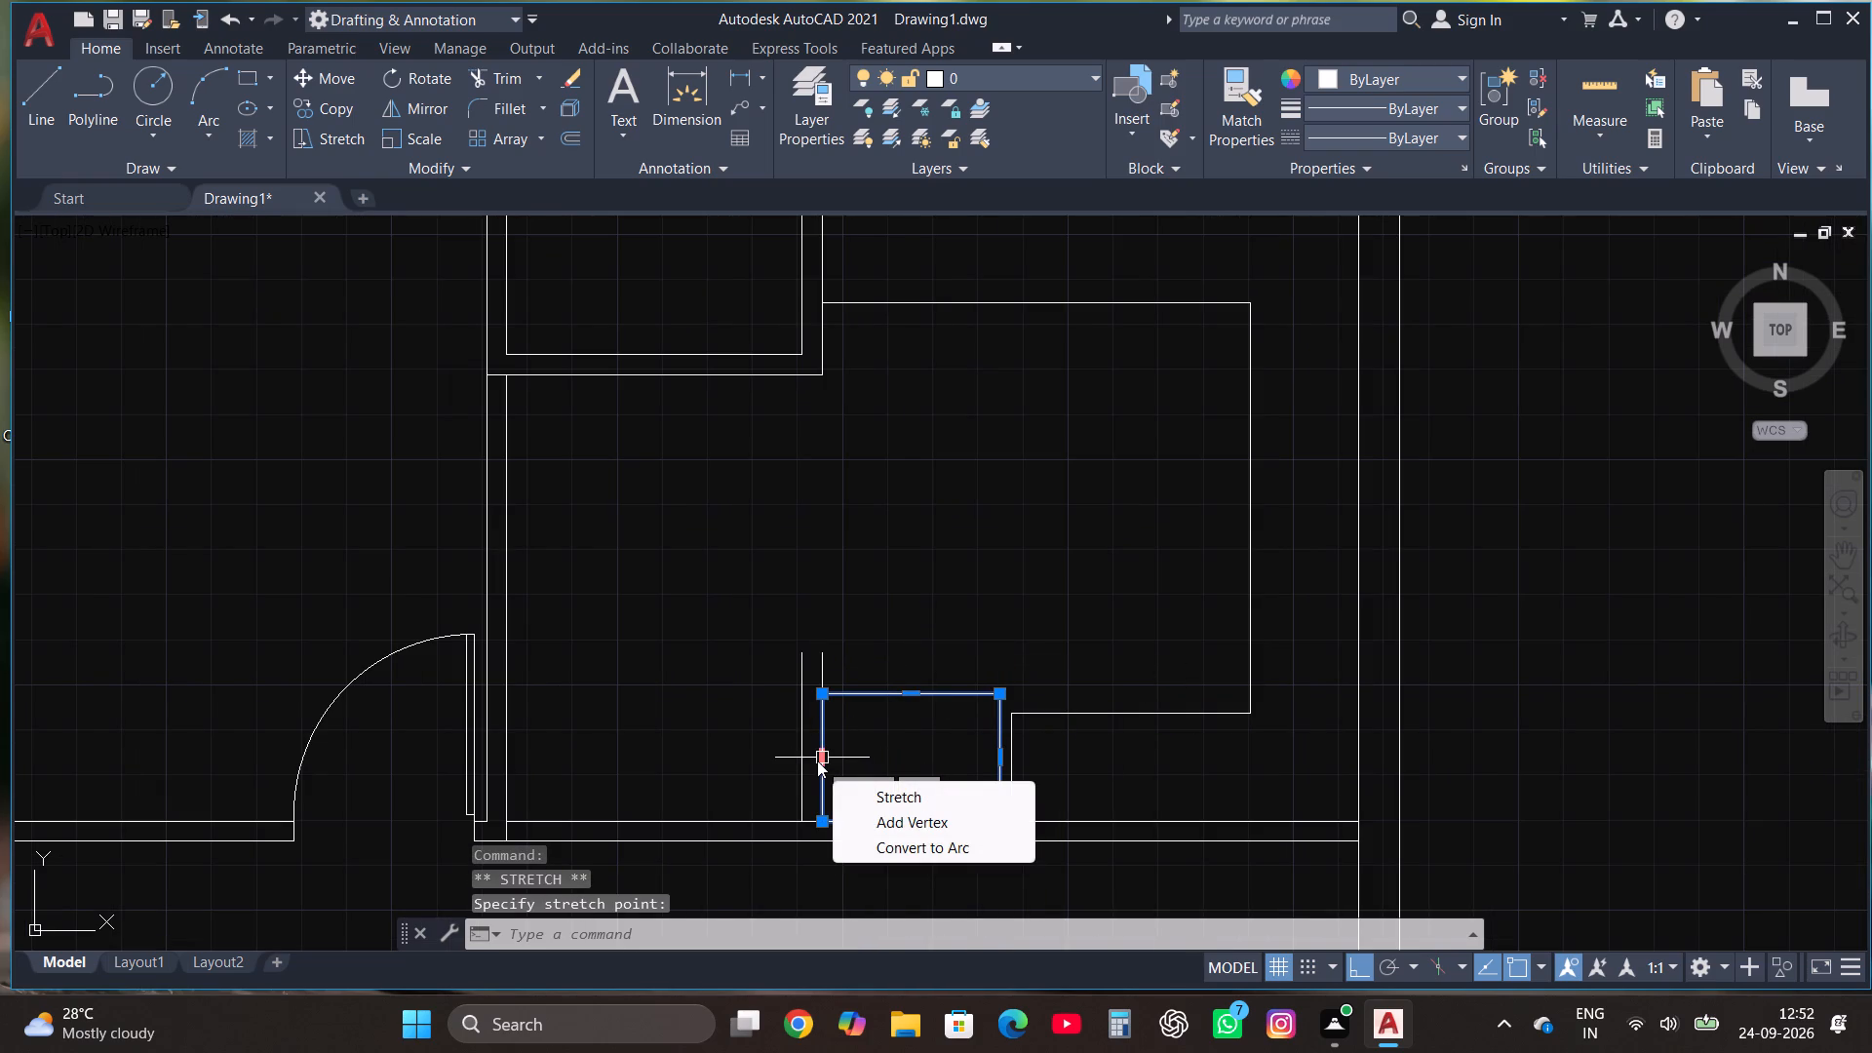
left_click(1002, 760)
left_click(978, 758)
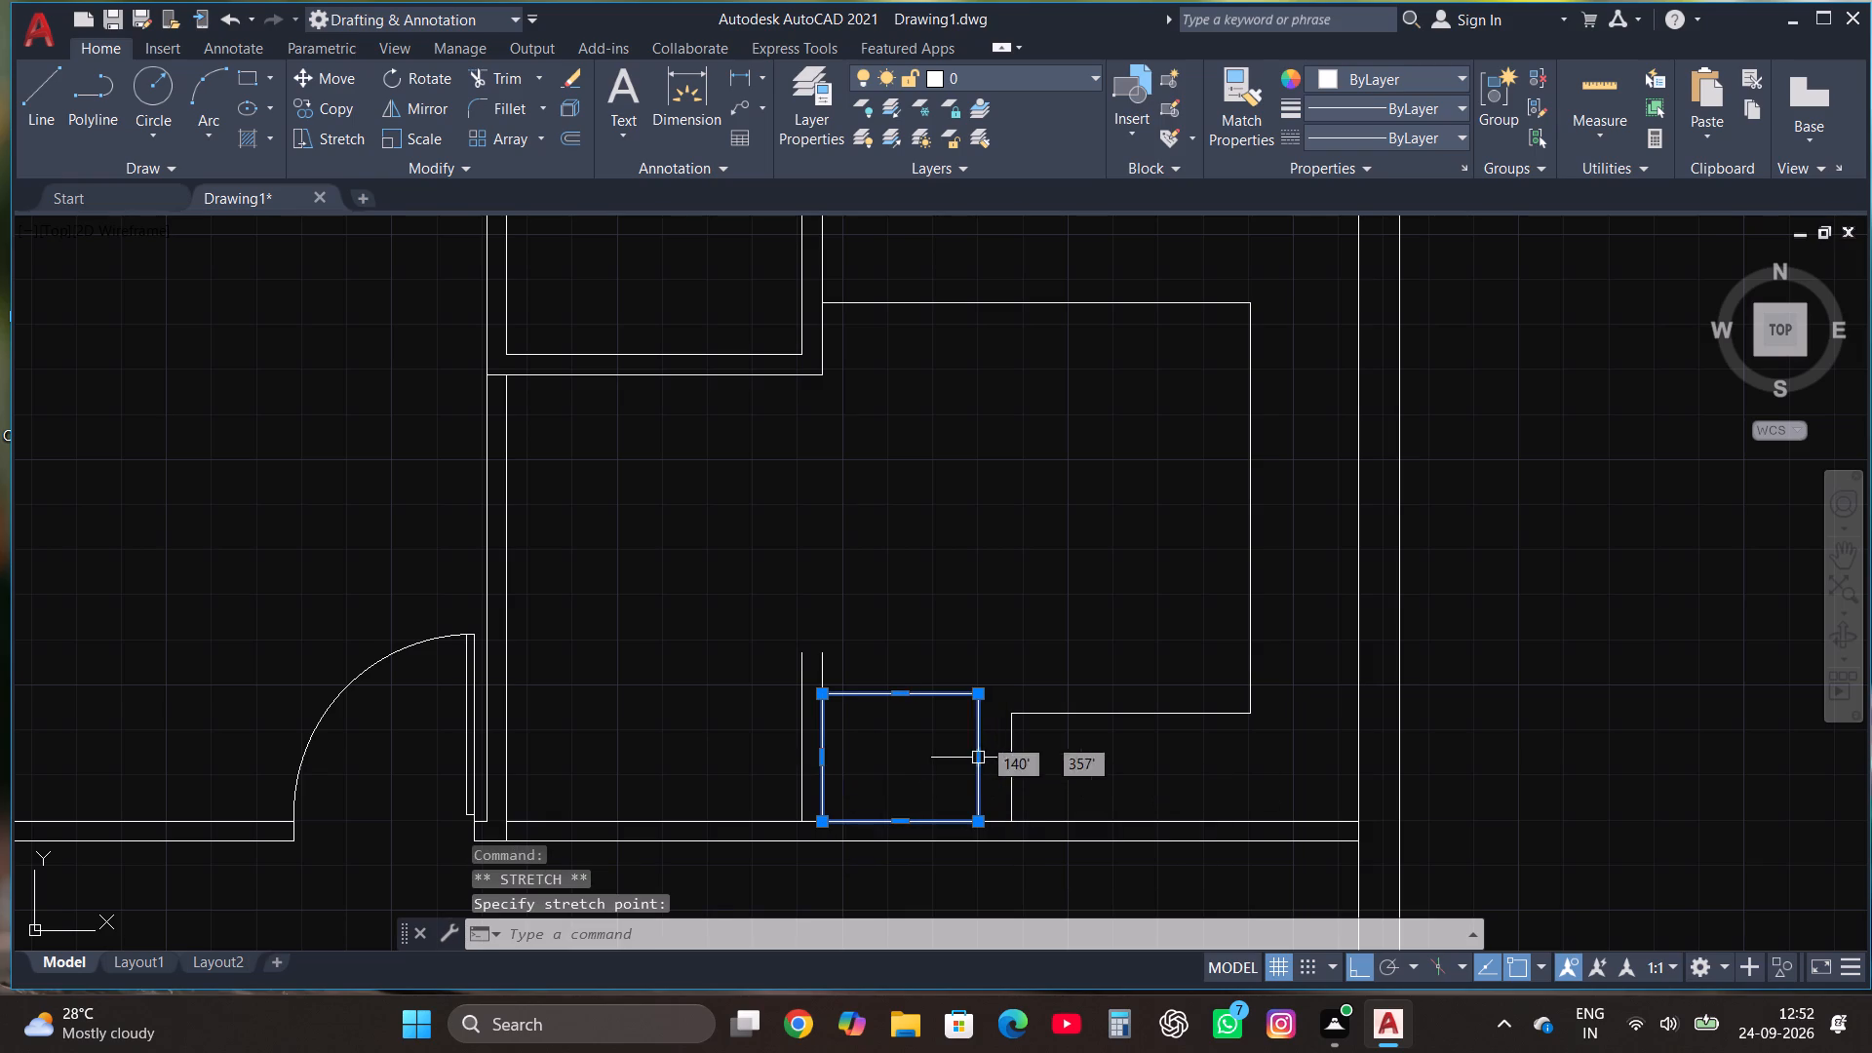
key("Escape")
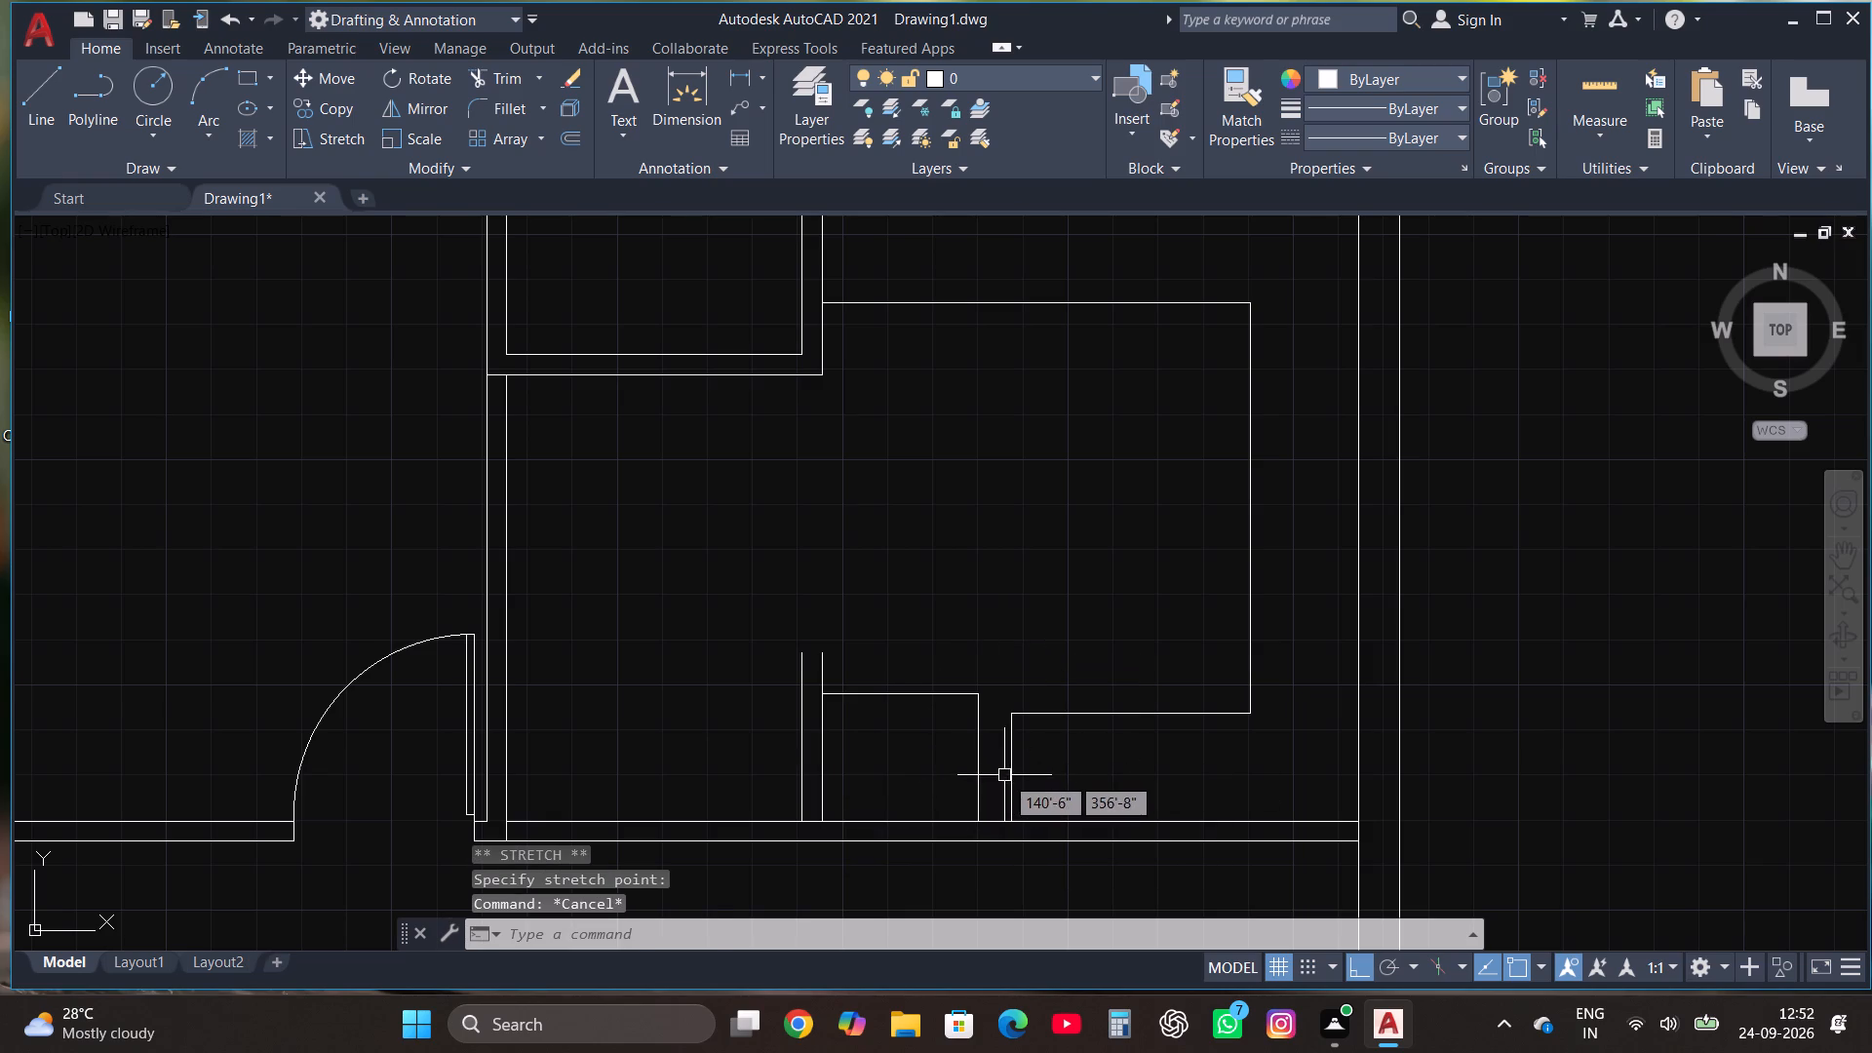
Move the short 2' vertical line horizontally closer to the resized rectangle's right edge.
left_click(1004, 775)
left_click(1015, 774)
left_click(1013, 768)
scroll(1024, 781, "up", 2)
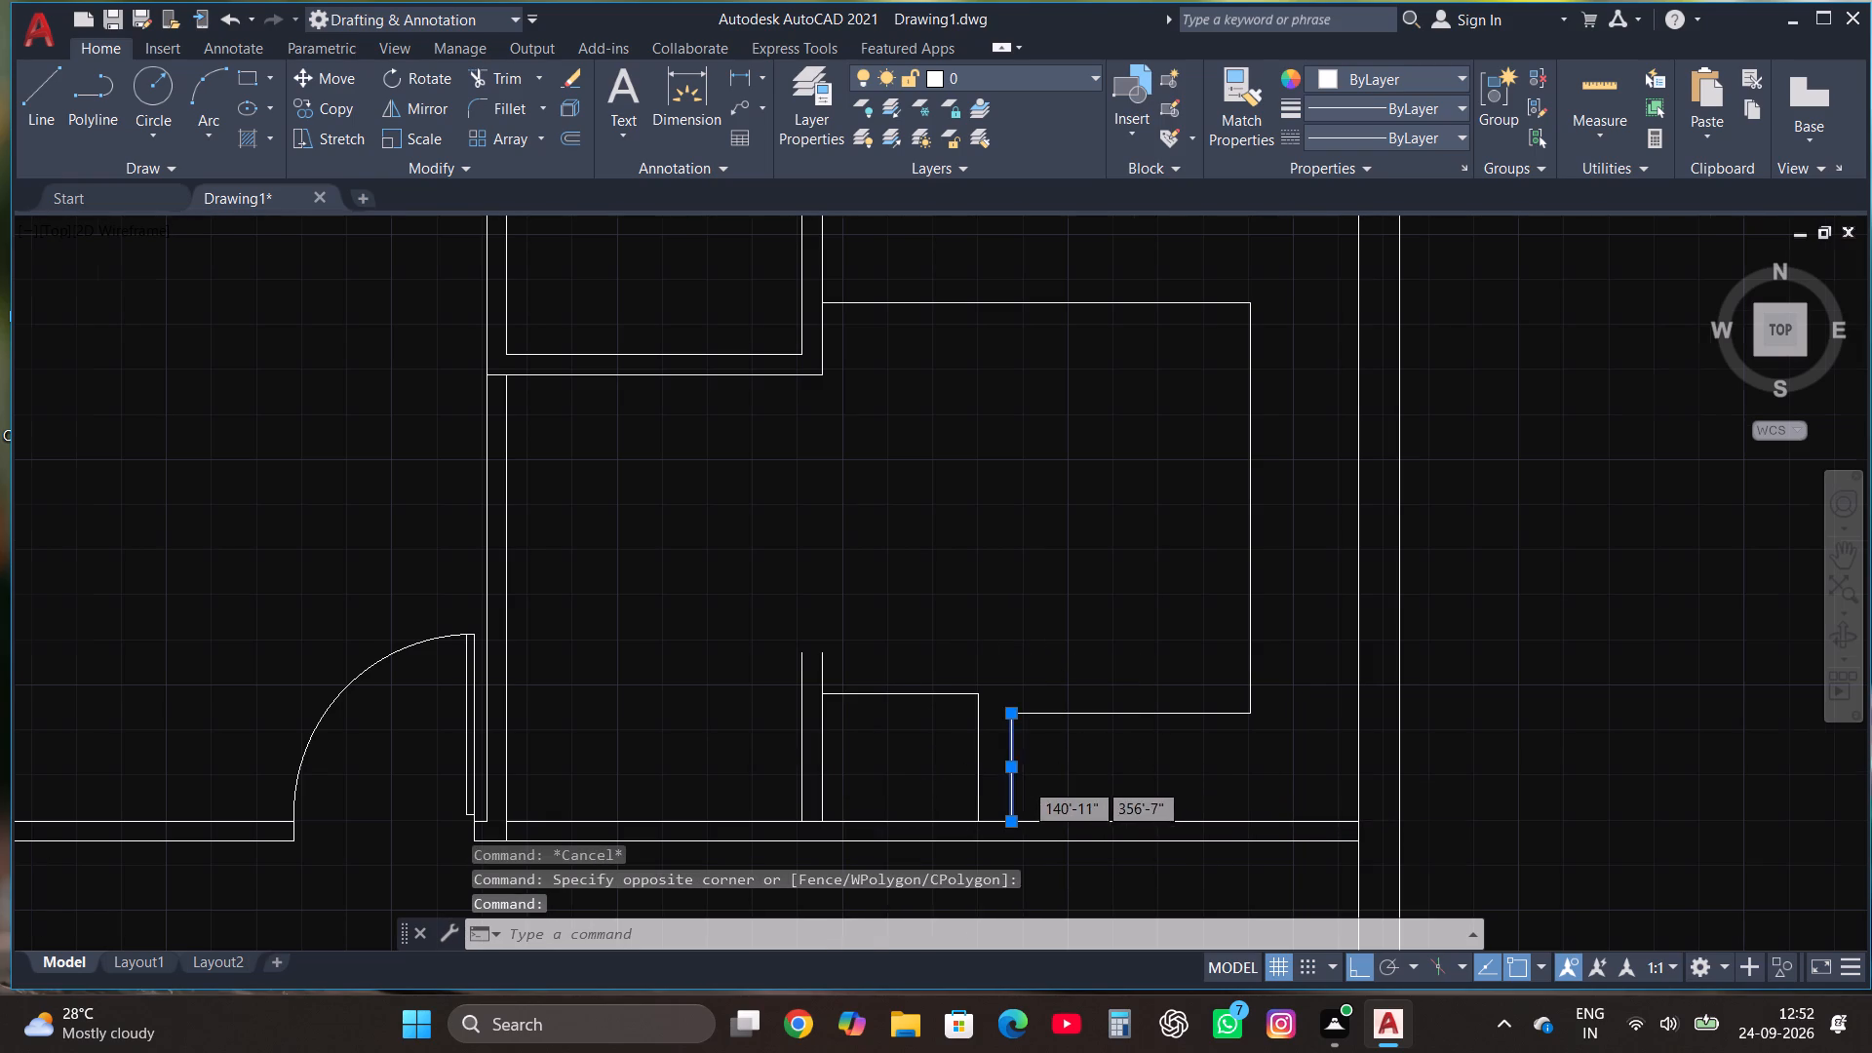
scroll(1024, 779, "up", 1)
left_click(970, 739)
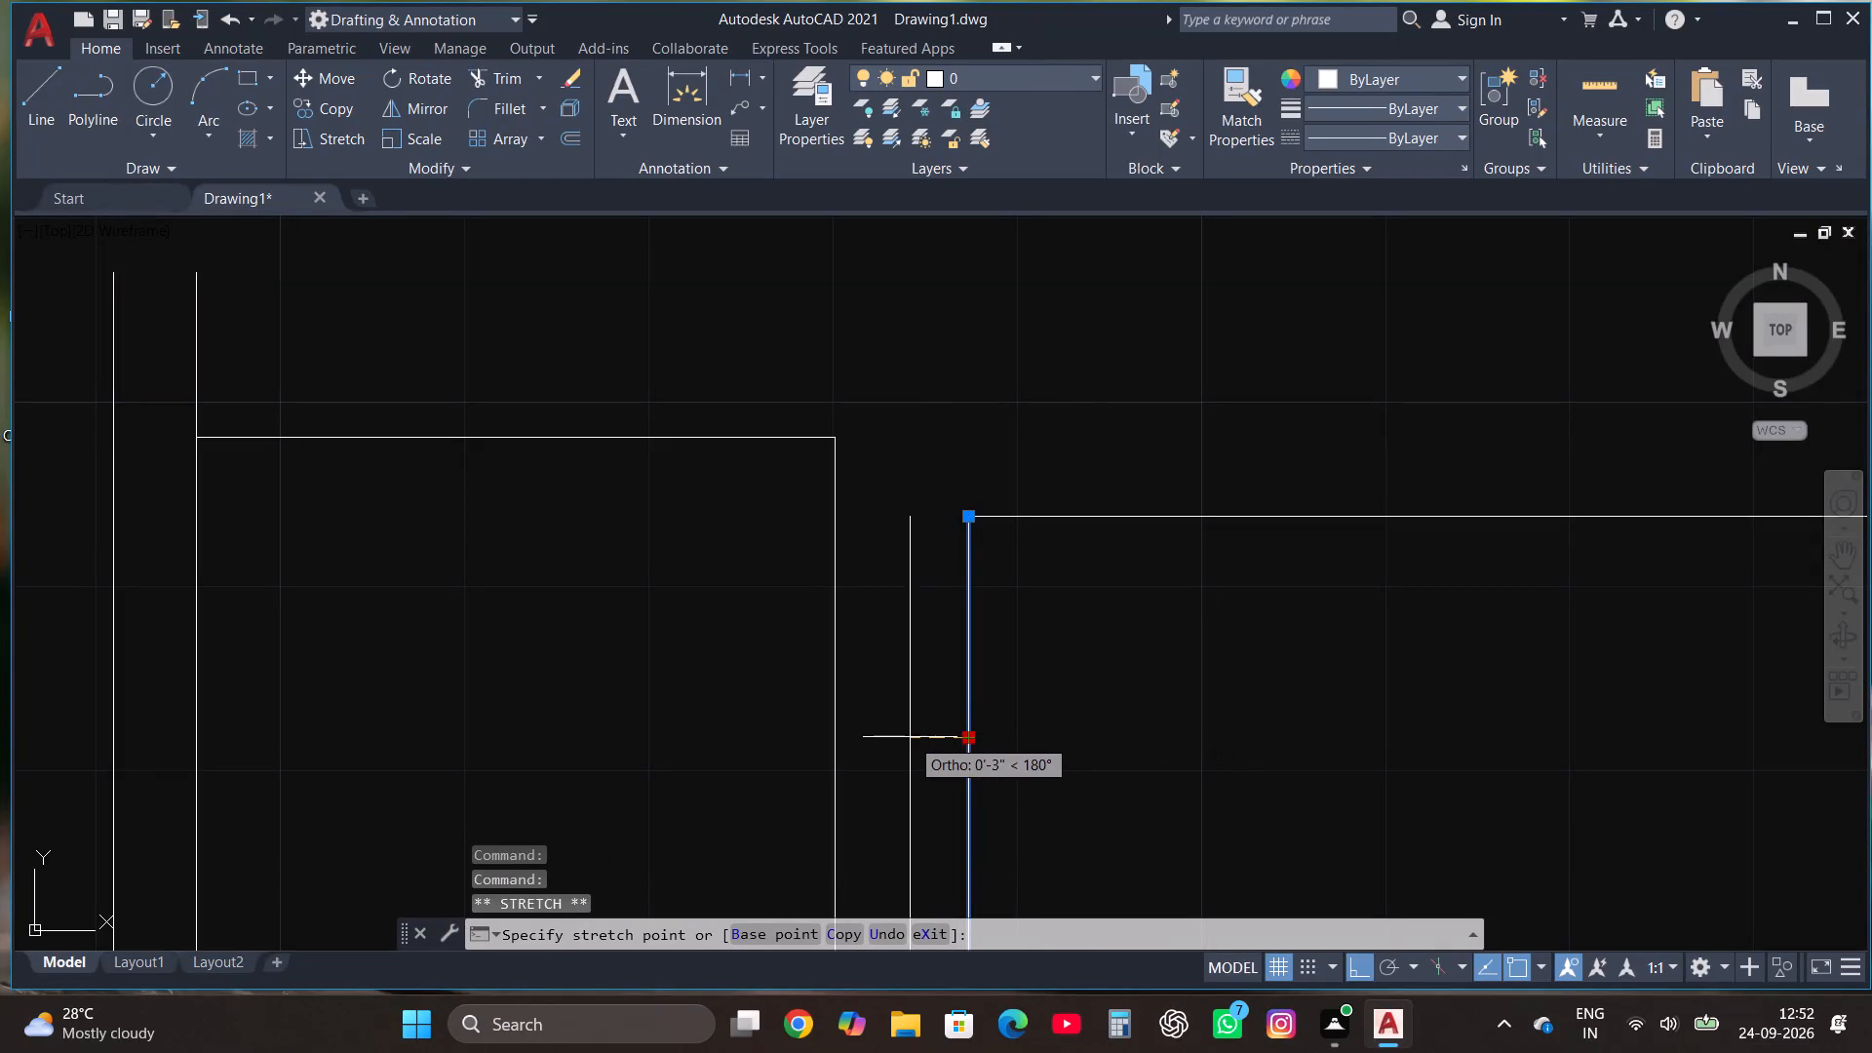
left_click(892, 735)
scroll(1015, 650, "down", 2)
key("Escape")
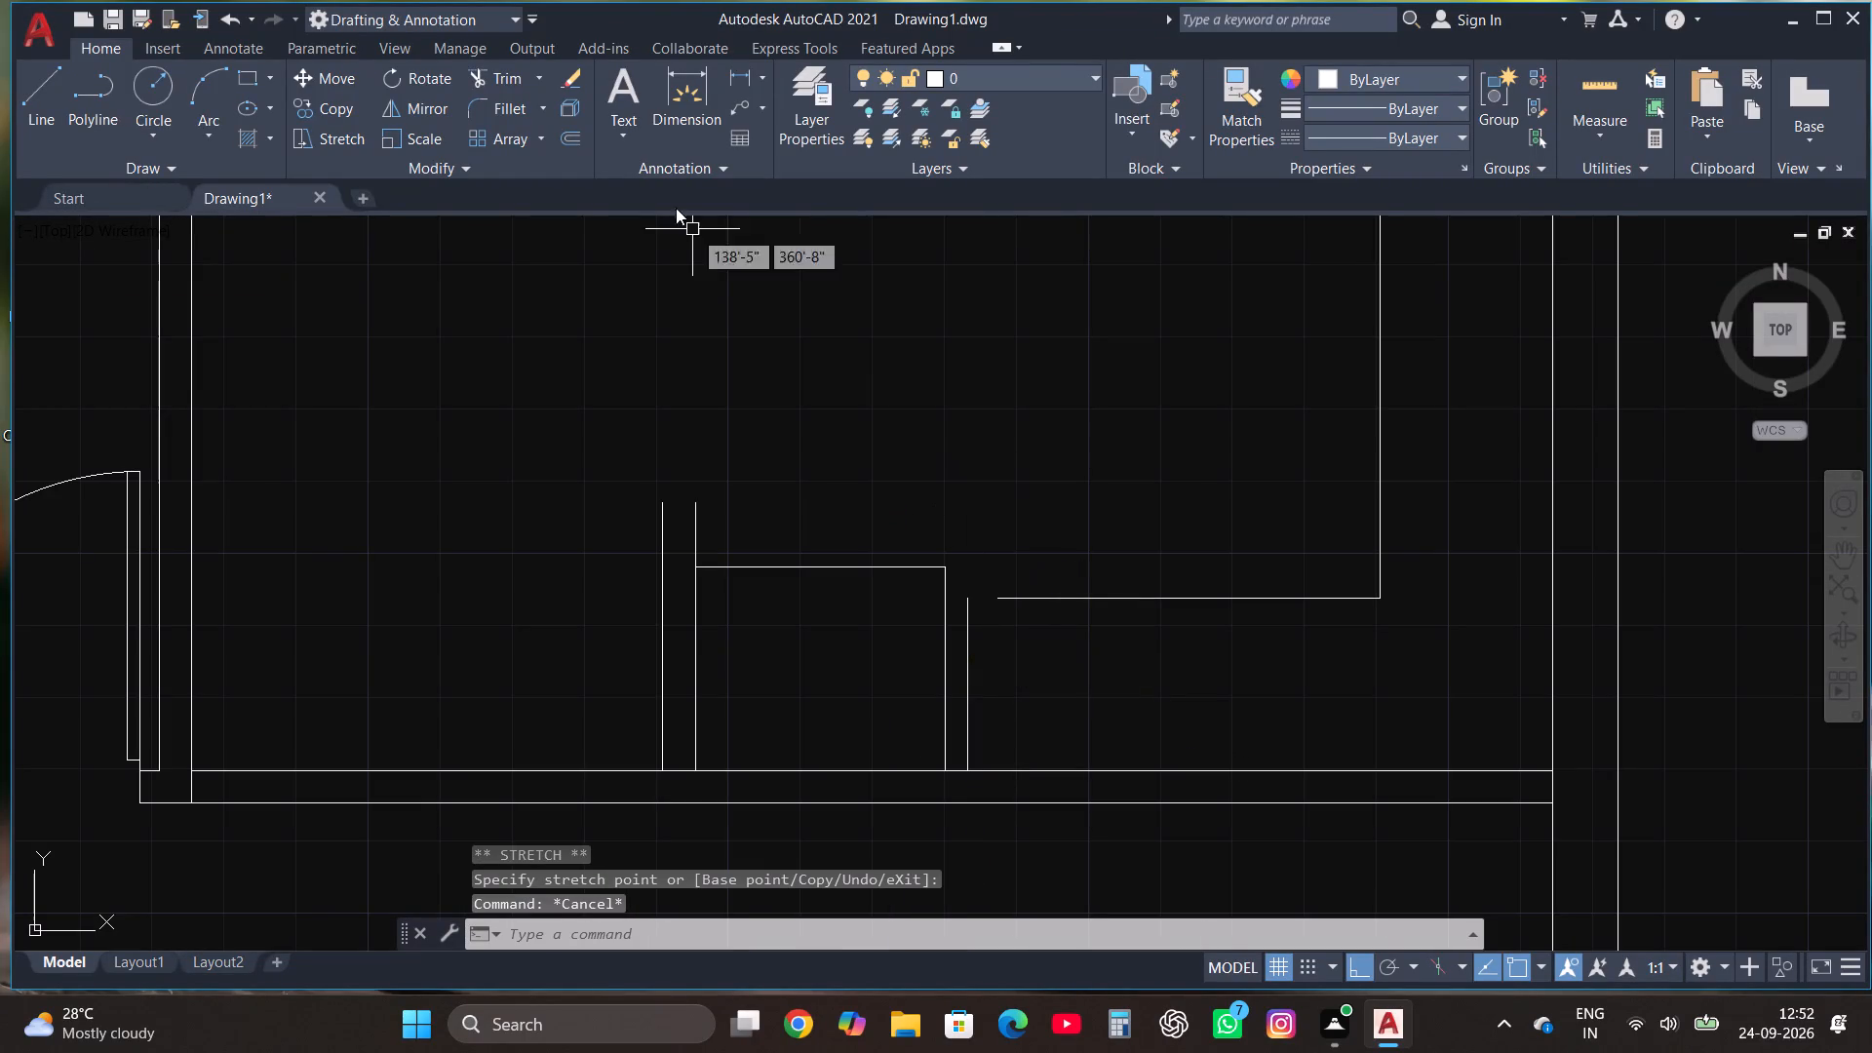
Fillet the moved vertical line with the lower horizontal line to join them at a square corner.
left_click(504, 101)
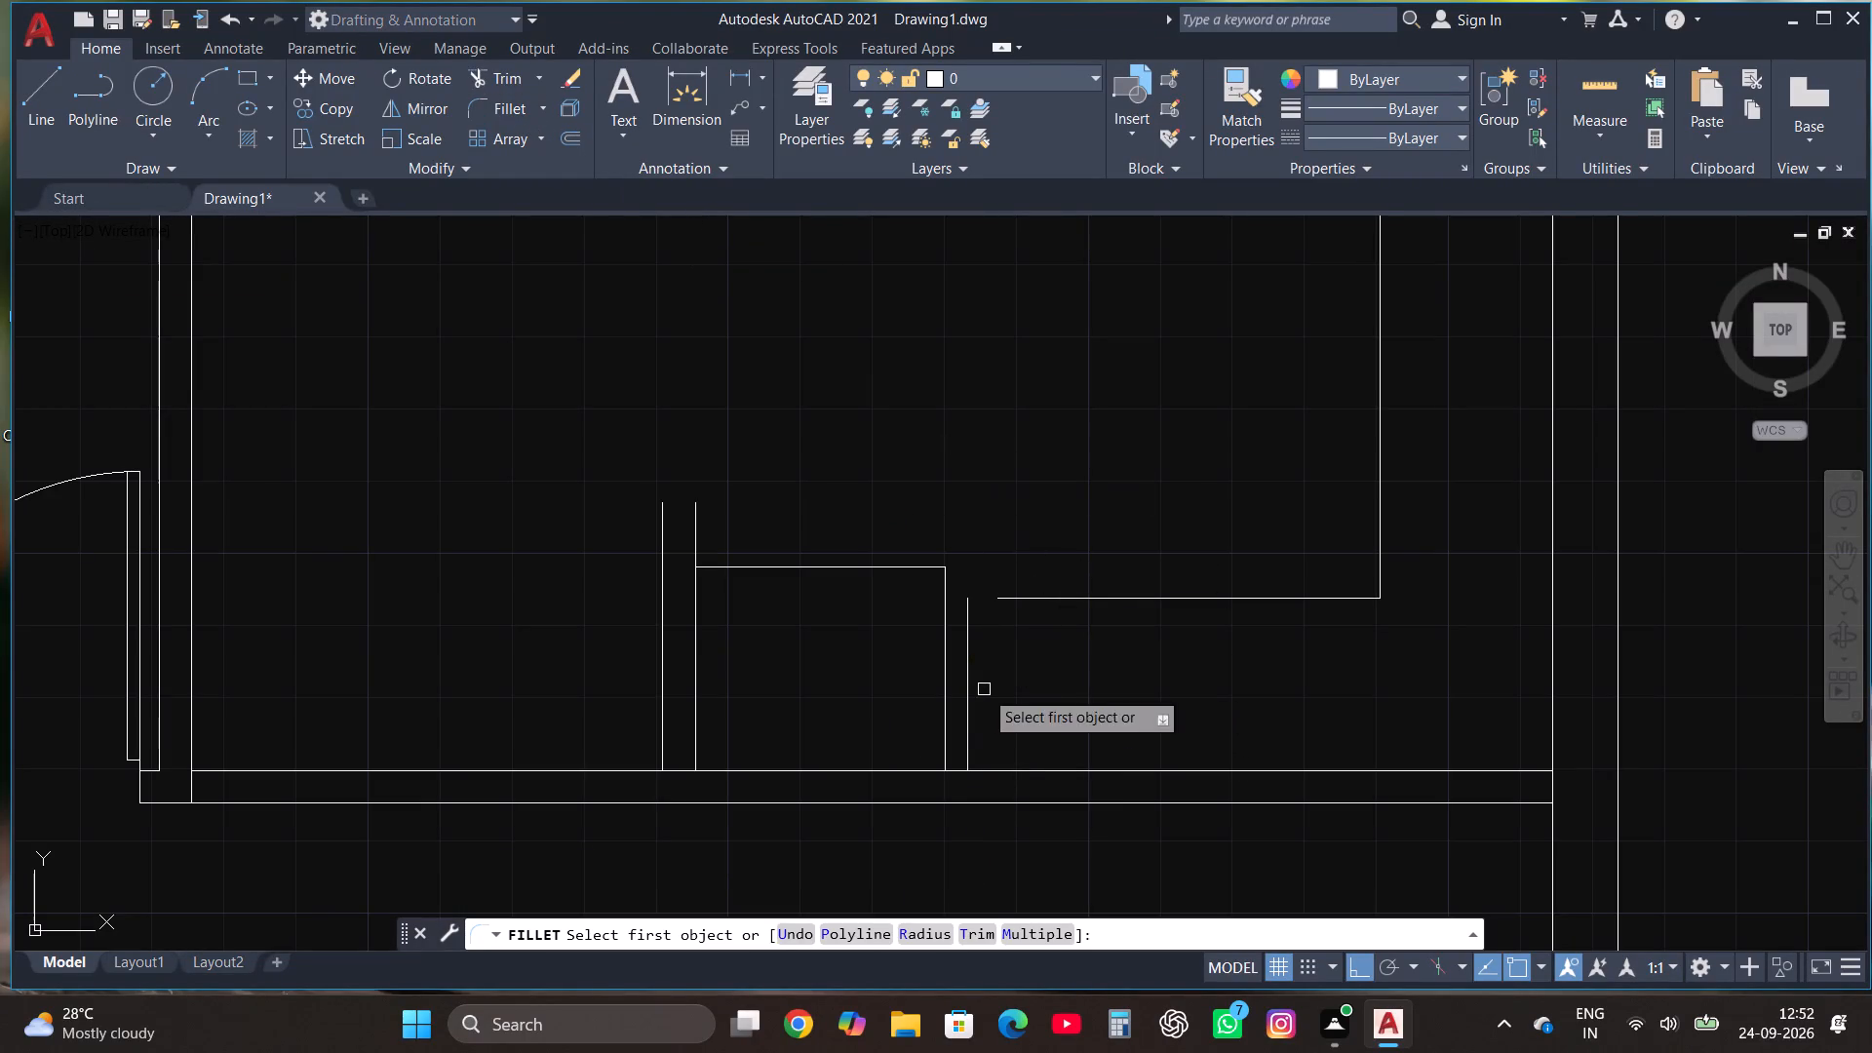
left_click(962, 673)
left_click(1042, 601)
key("Escape")
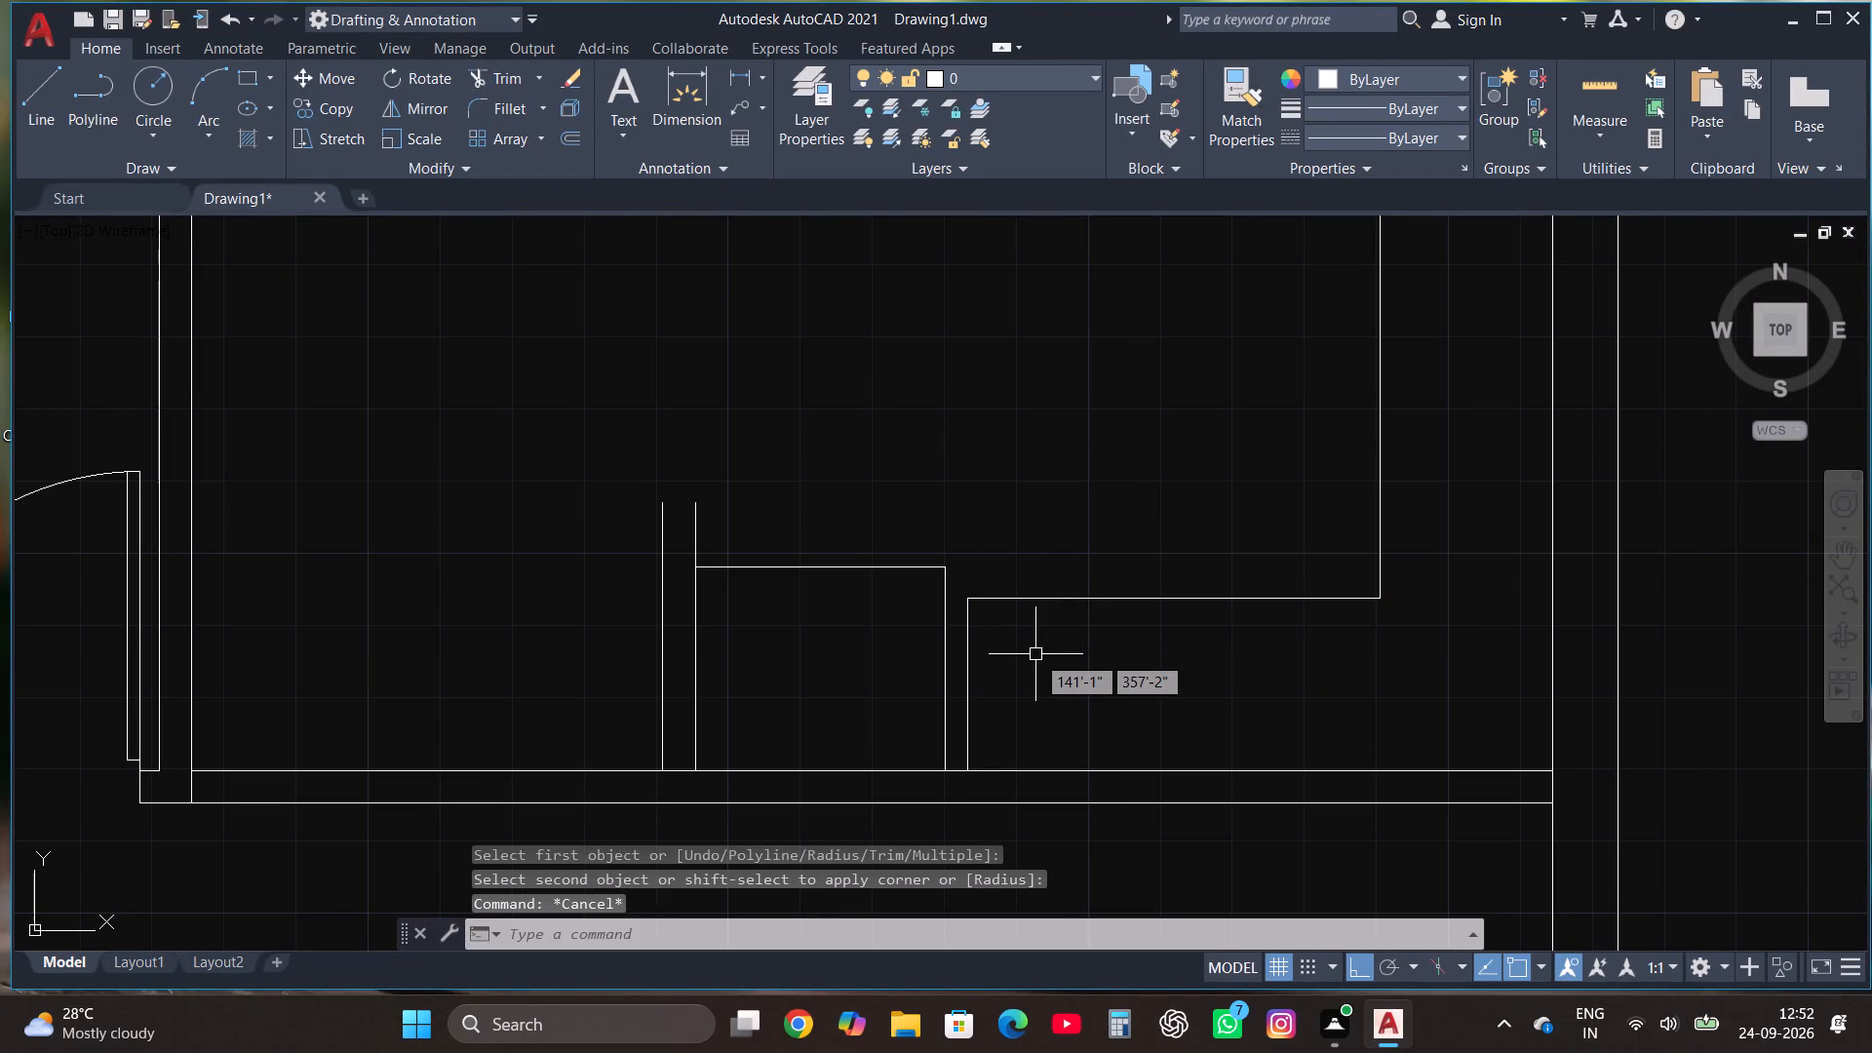
Close the partition stub's top with a horizontal line slightly above the rectangle and trim the overhanging ends.
scroll(1035, 654, "down", 1)
scroll(864, 584, "up", 1)
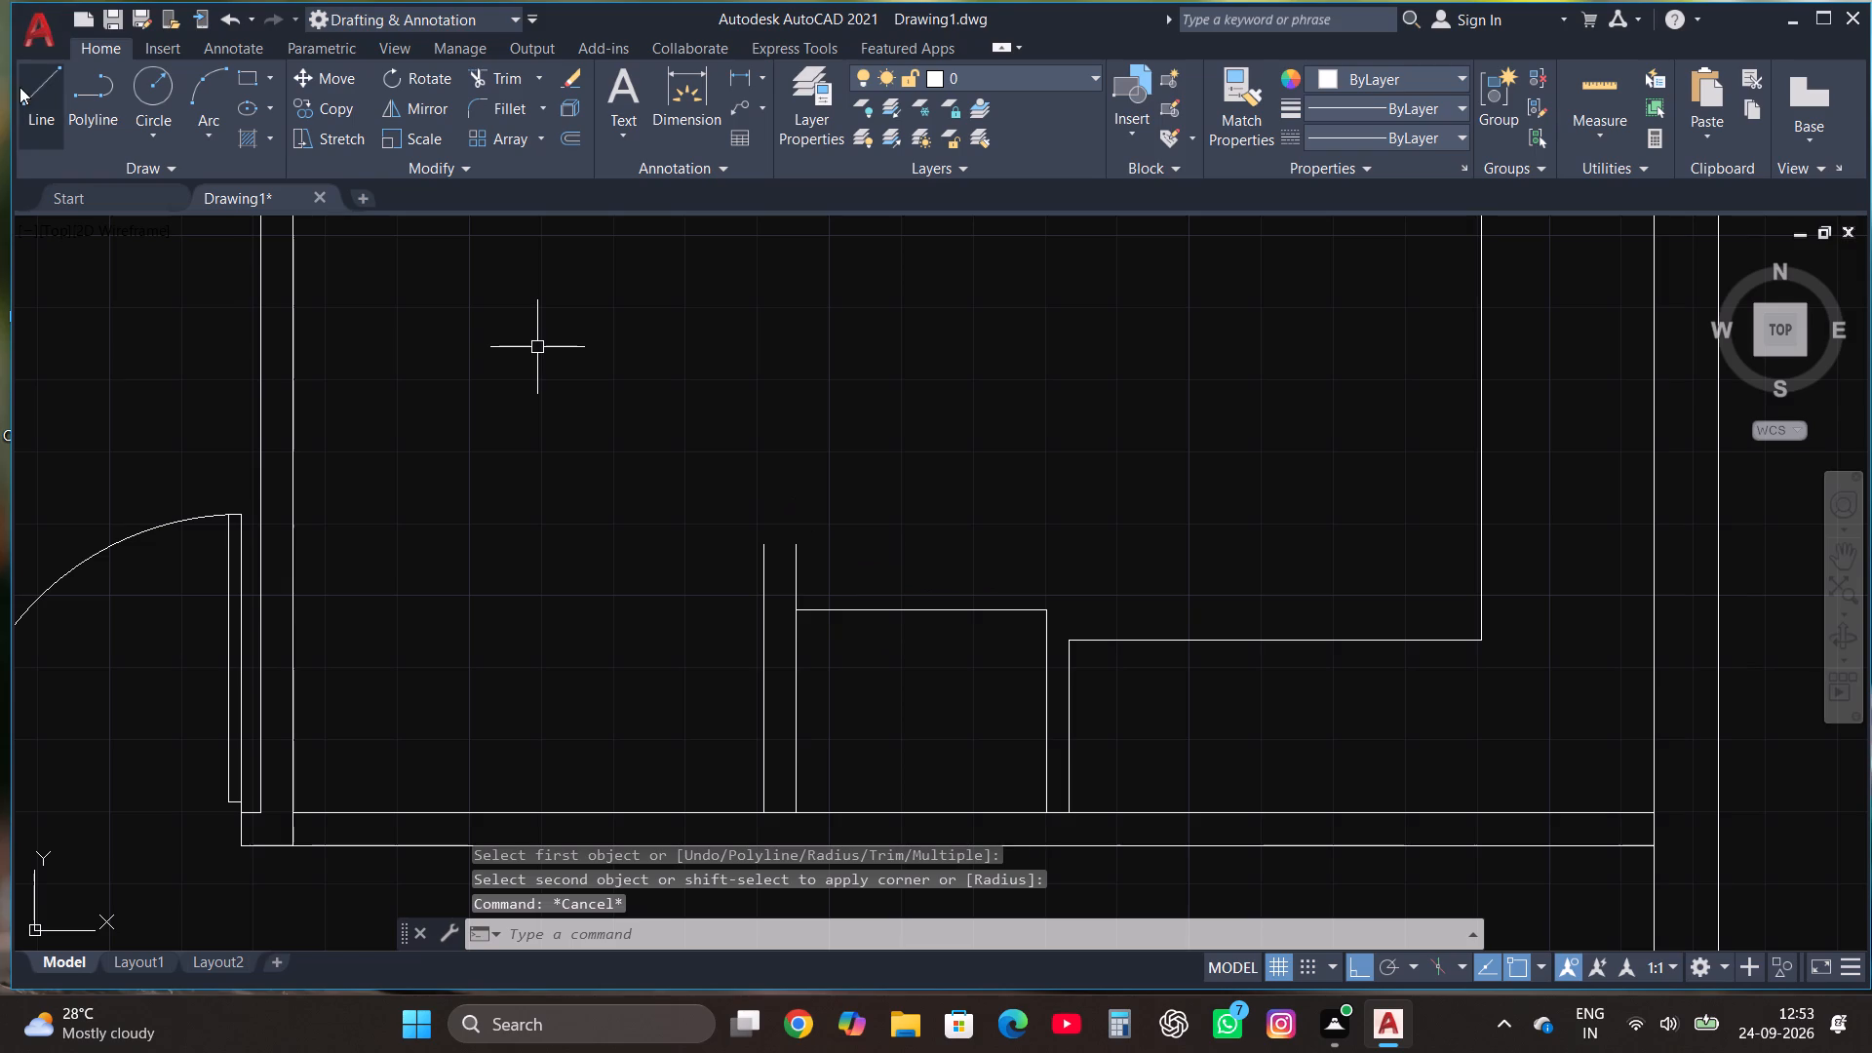
left_click(42, 77)
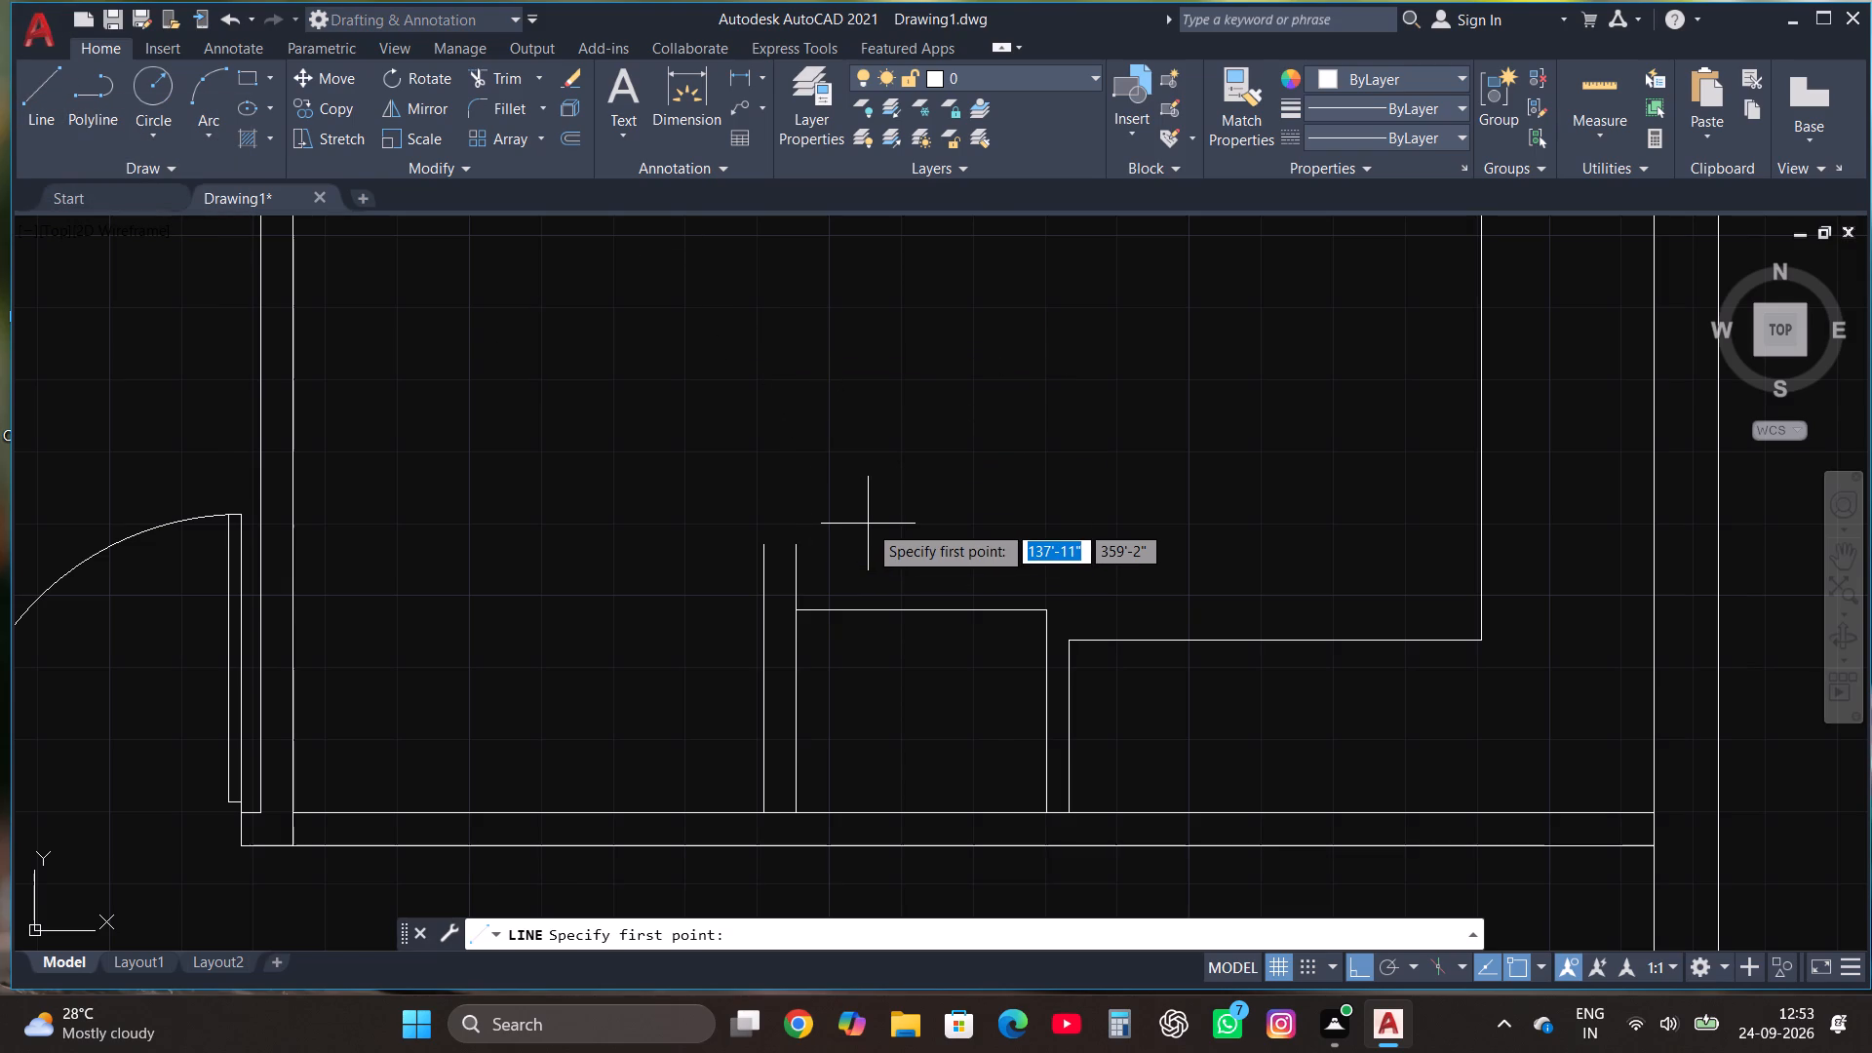
left_click(793, 587)
left_click(677, 604)
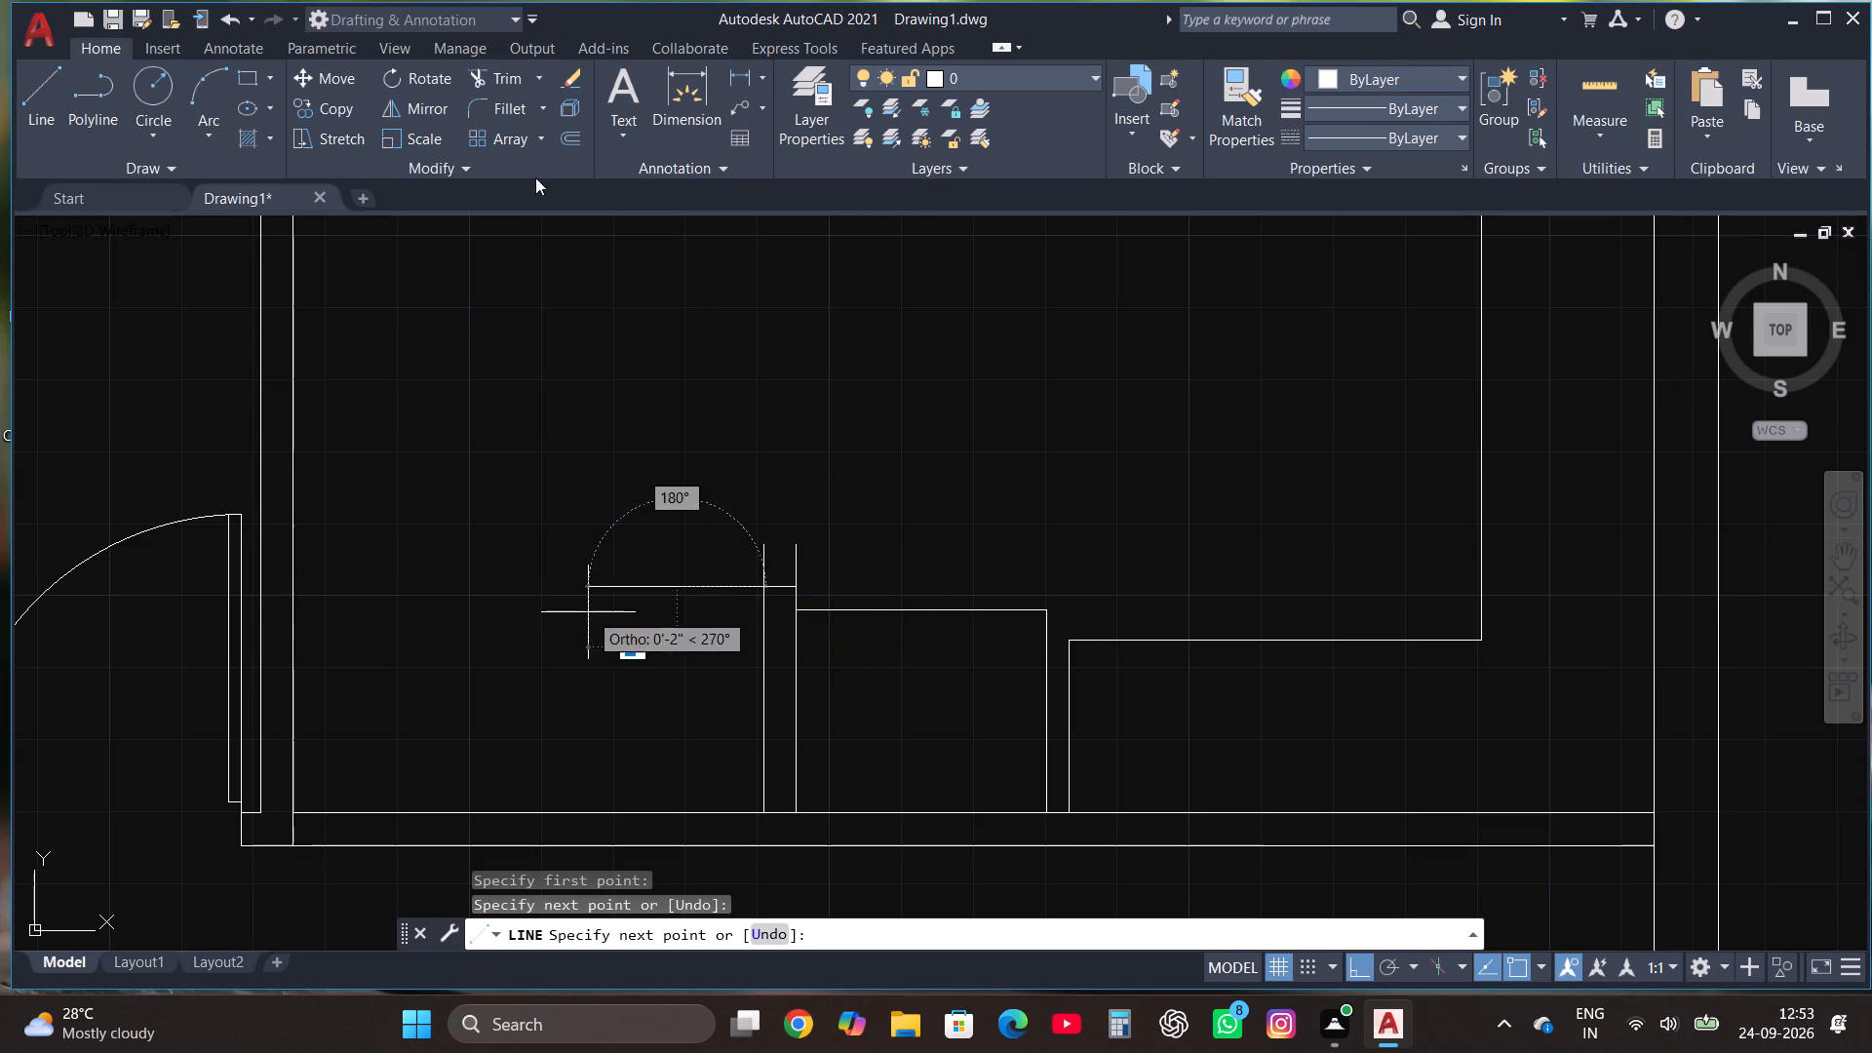
left_click(507, 82)
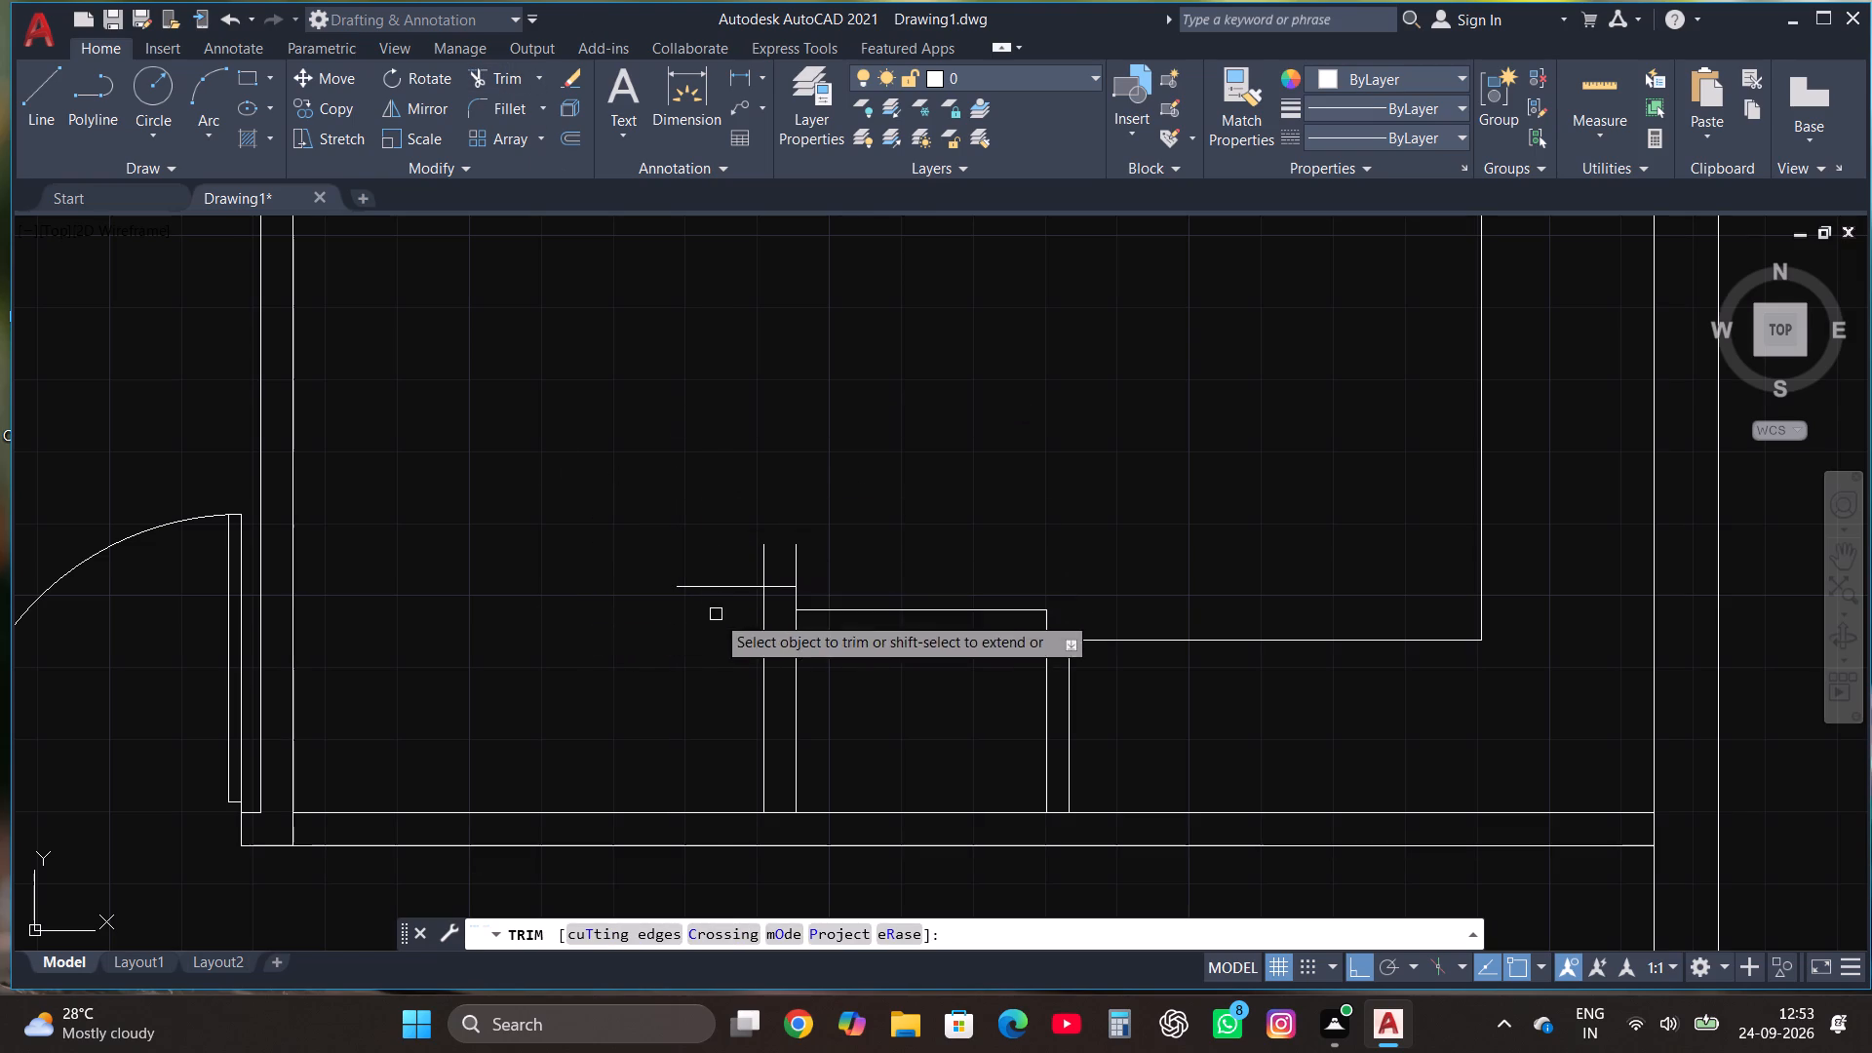
left_click(716, 614)
left_click(763, 495)
left_click(740, 561)
left_click(867, 539)
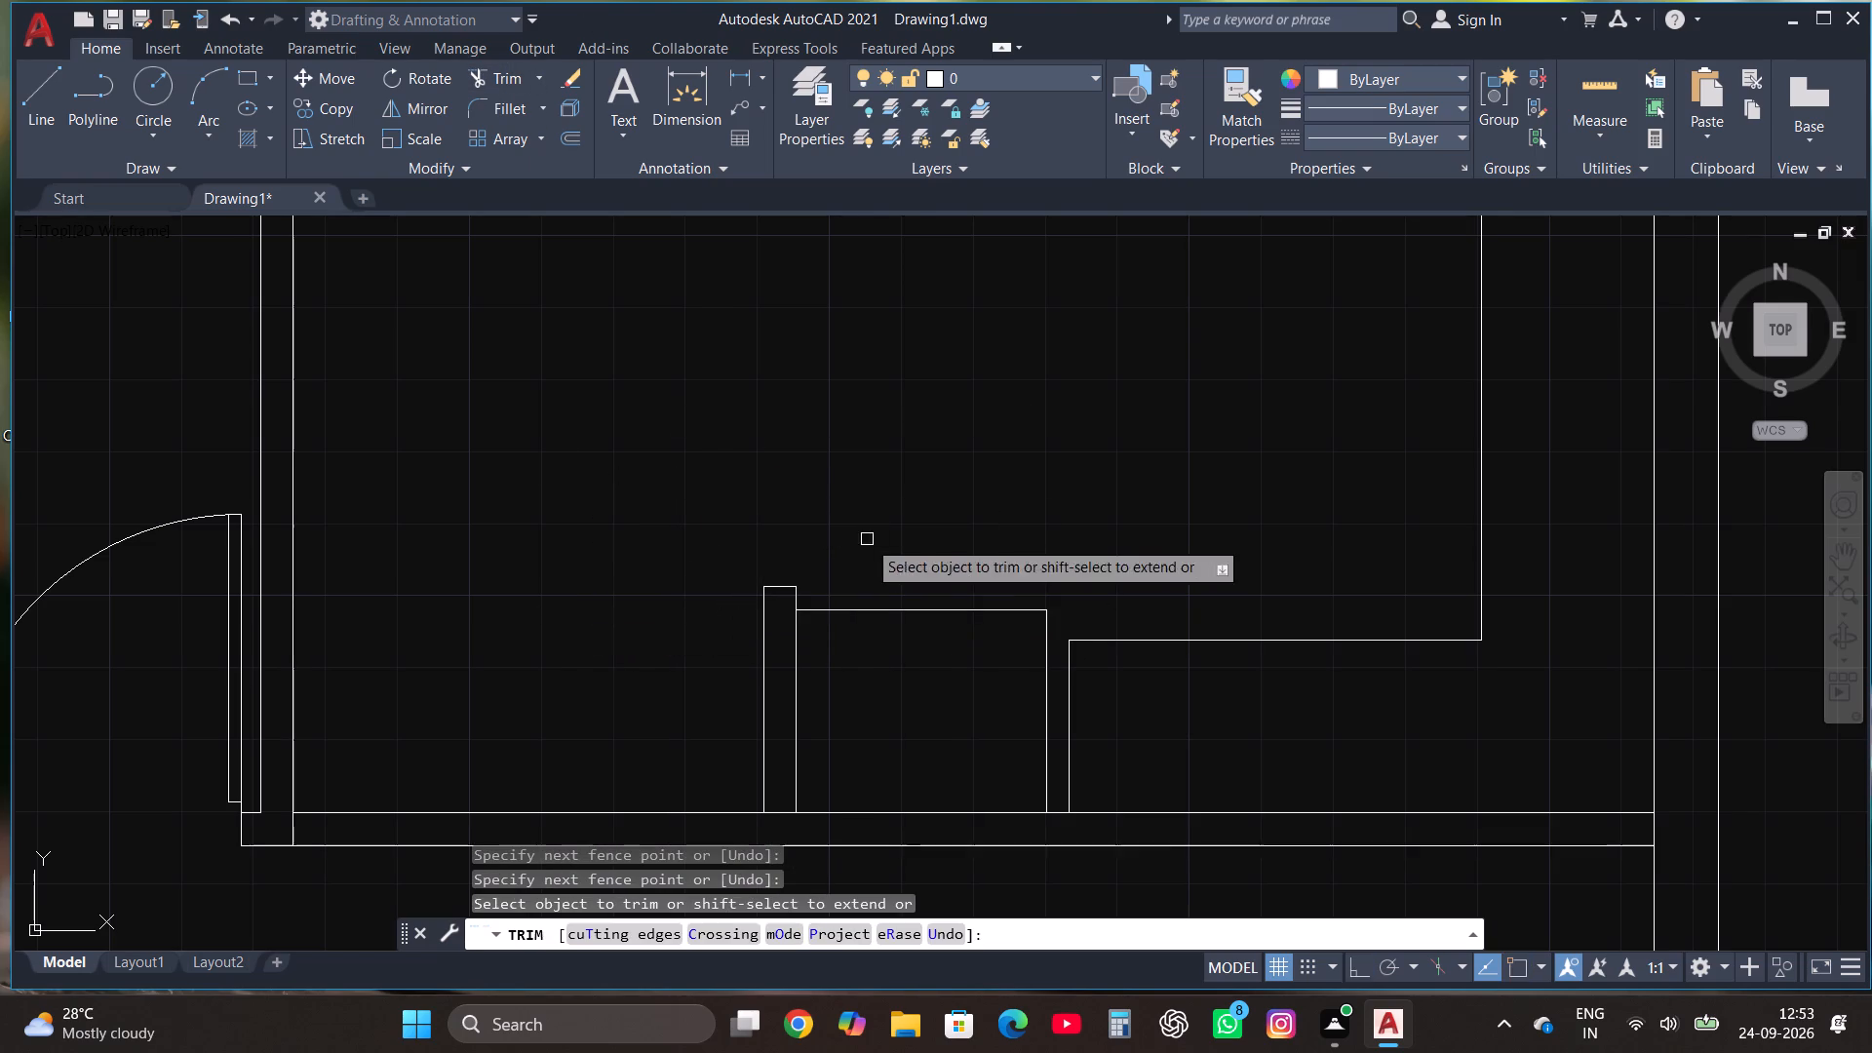
scroll(687, 461, "down", 2)
key("Escape")
Draw a rectangle inside the strip between the room's upper wall and the horizontal line below it.
scroll(801, 551, "down", 1)
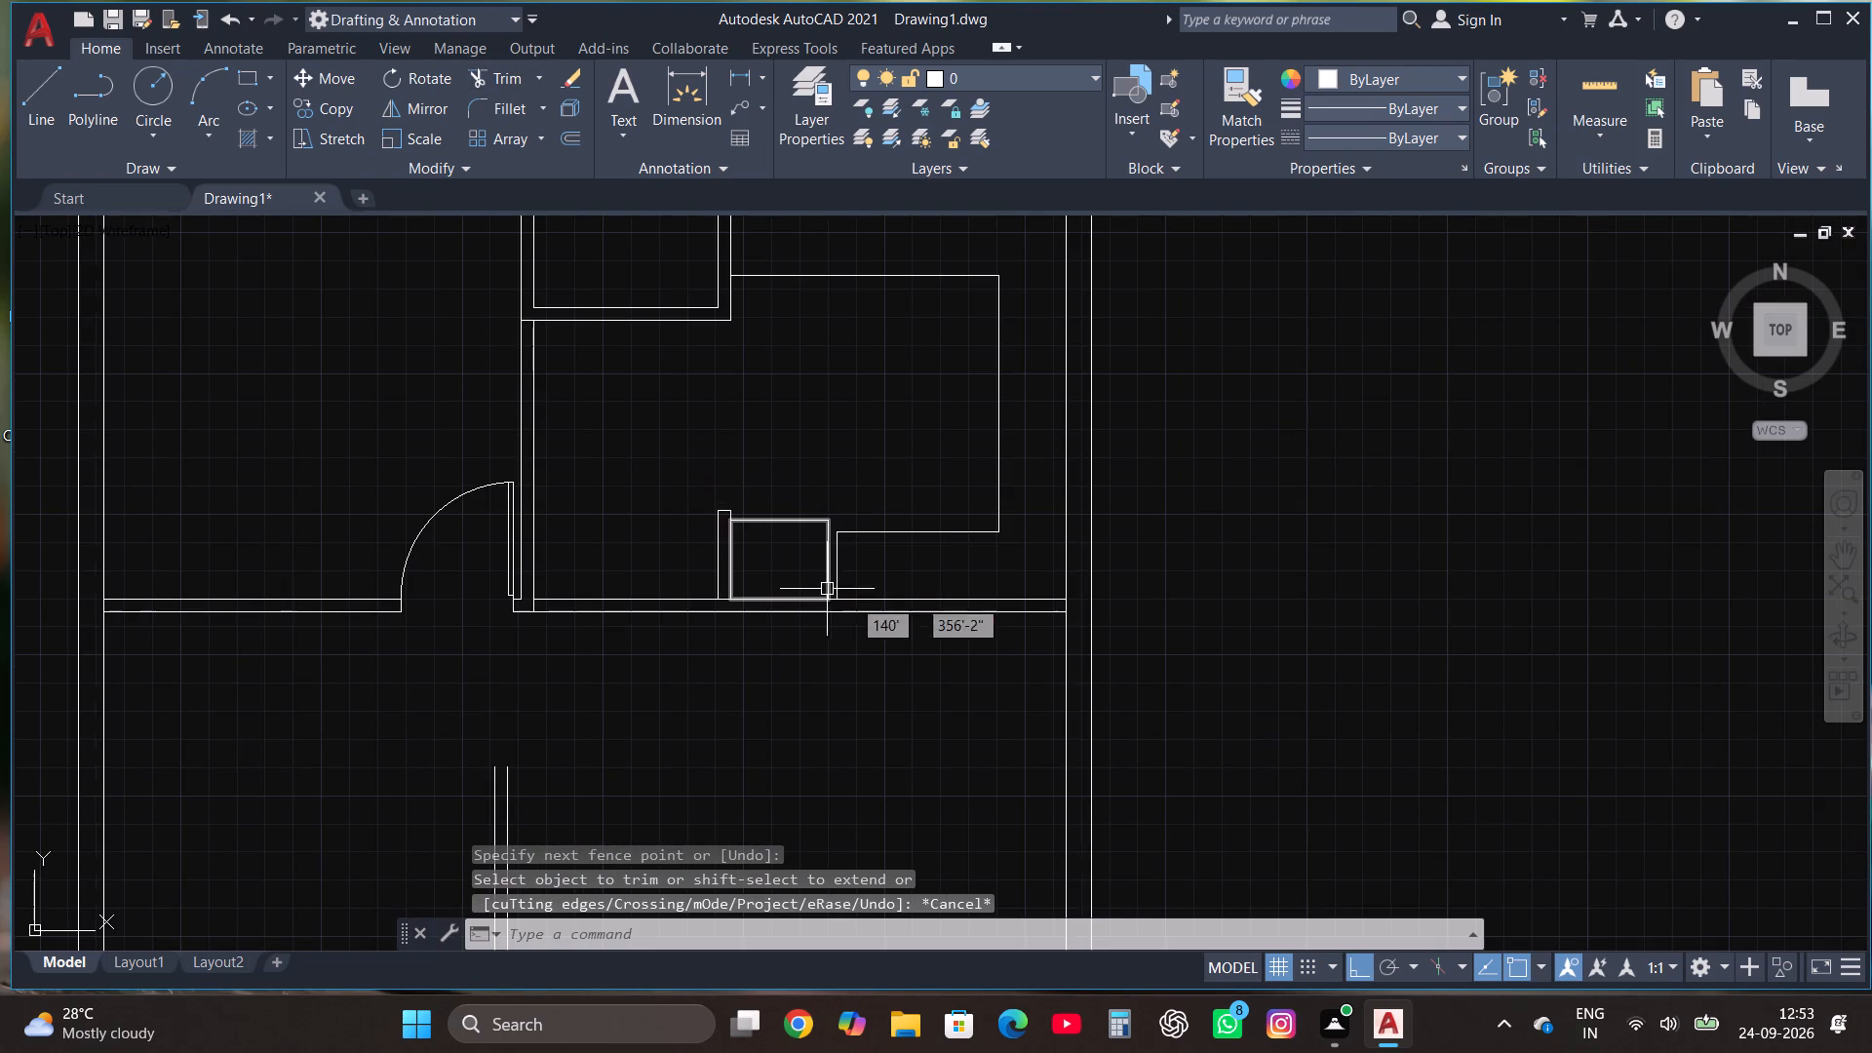
scroll(988, 496, "down", 1)
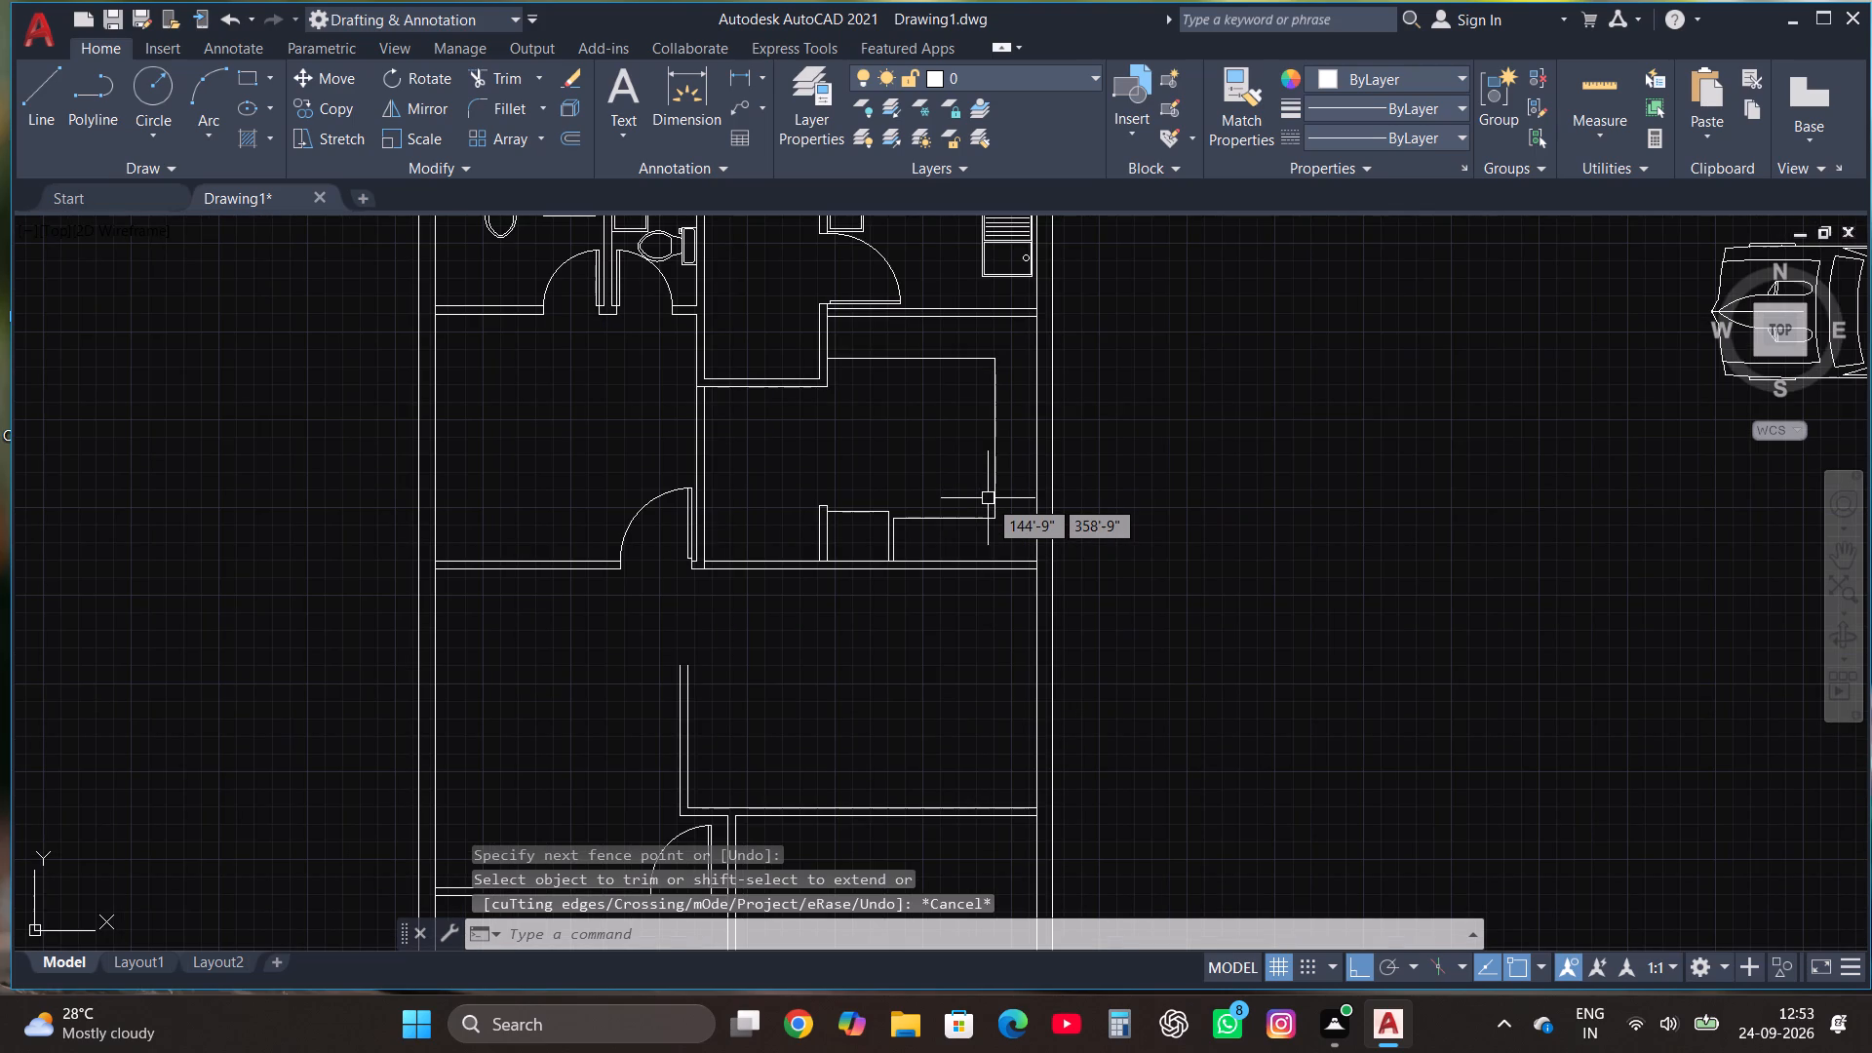
scroll(987, 540, "down", 1)
scroll(993, 391, "up", 1)
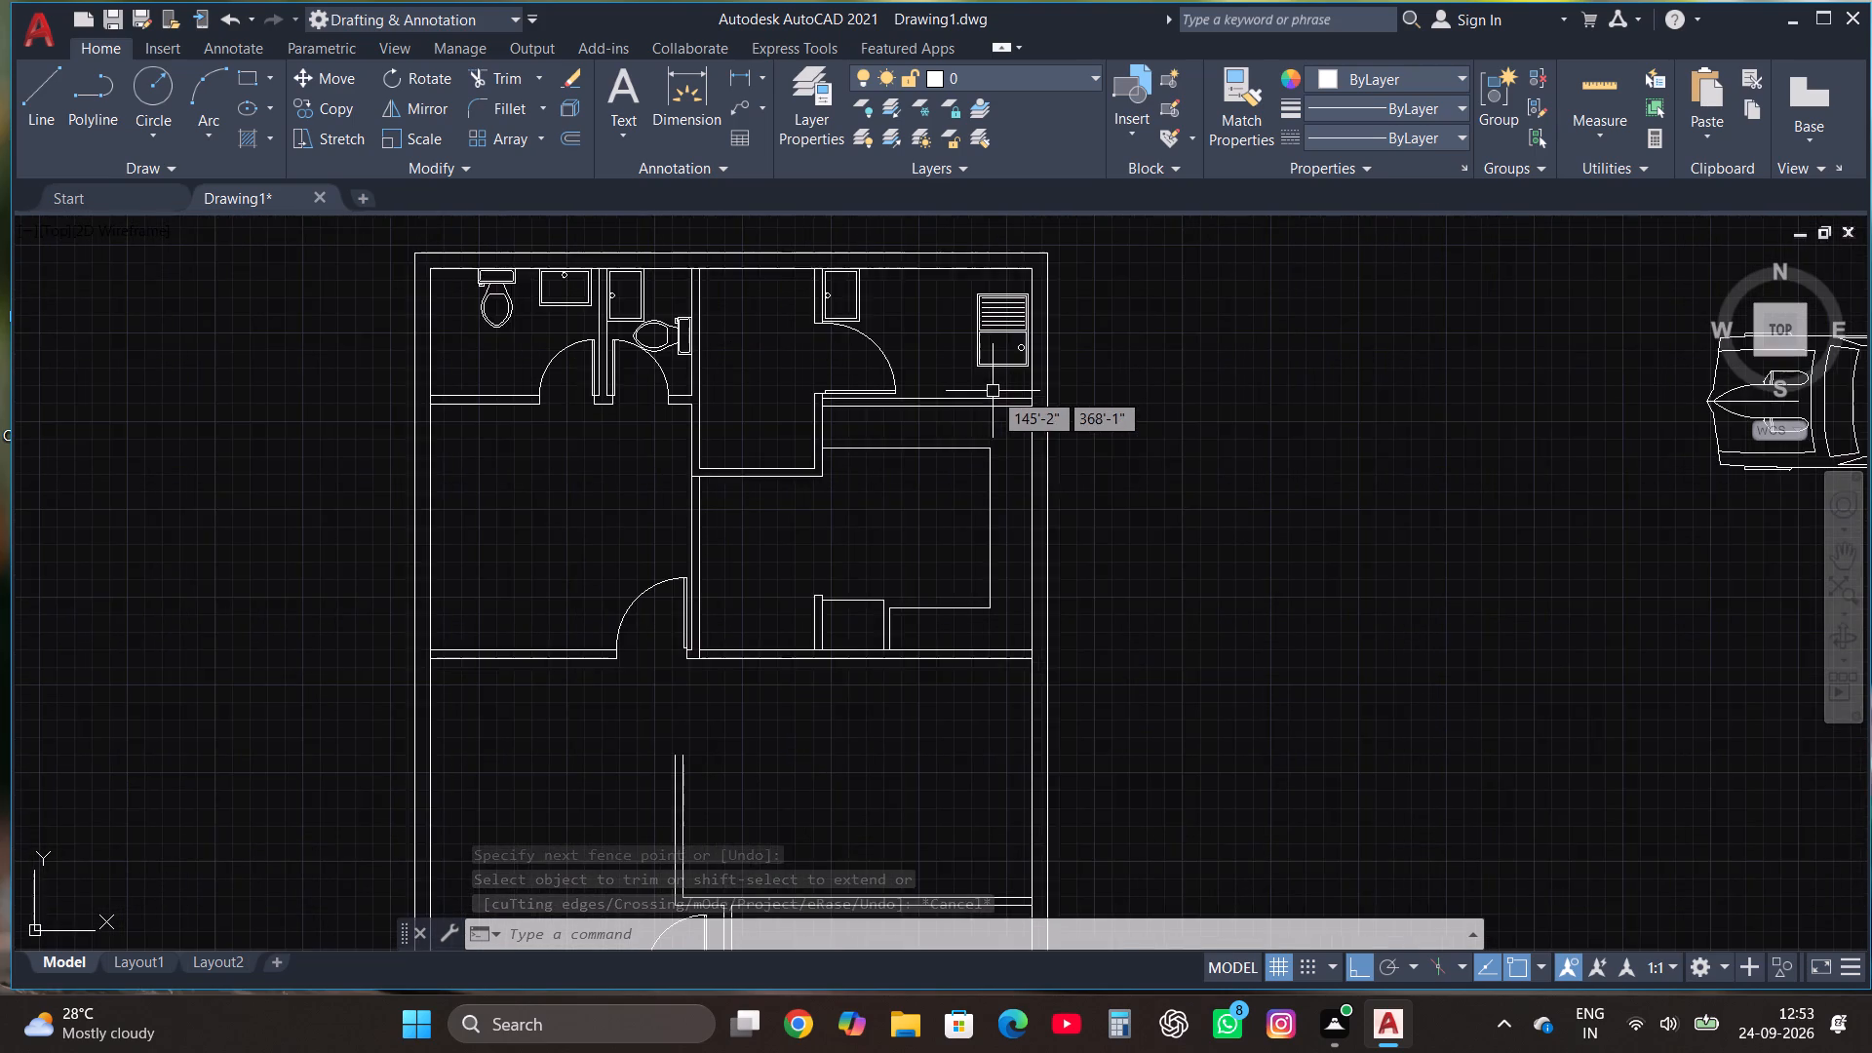
scroll(993, 391, "up", 2)
scroll(739, 447, "up", 1)
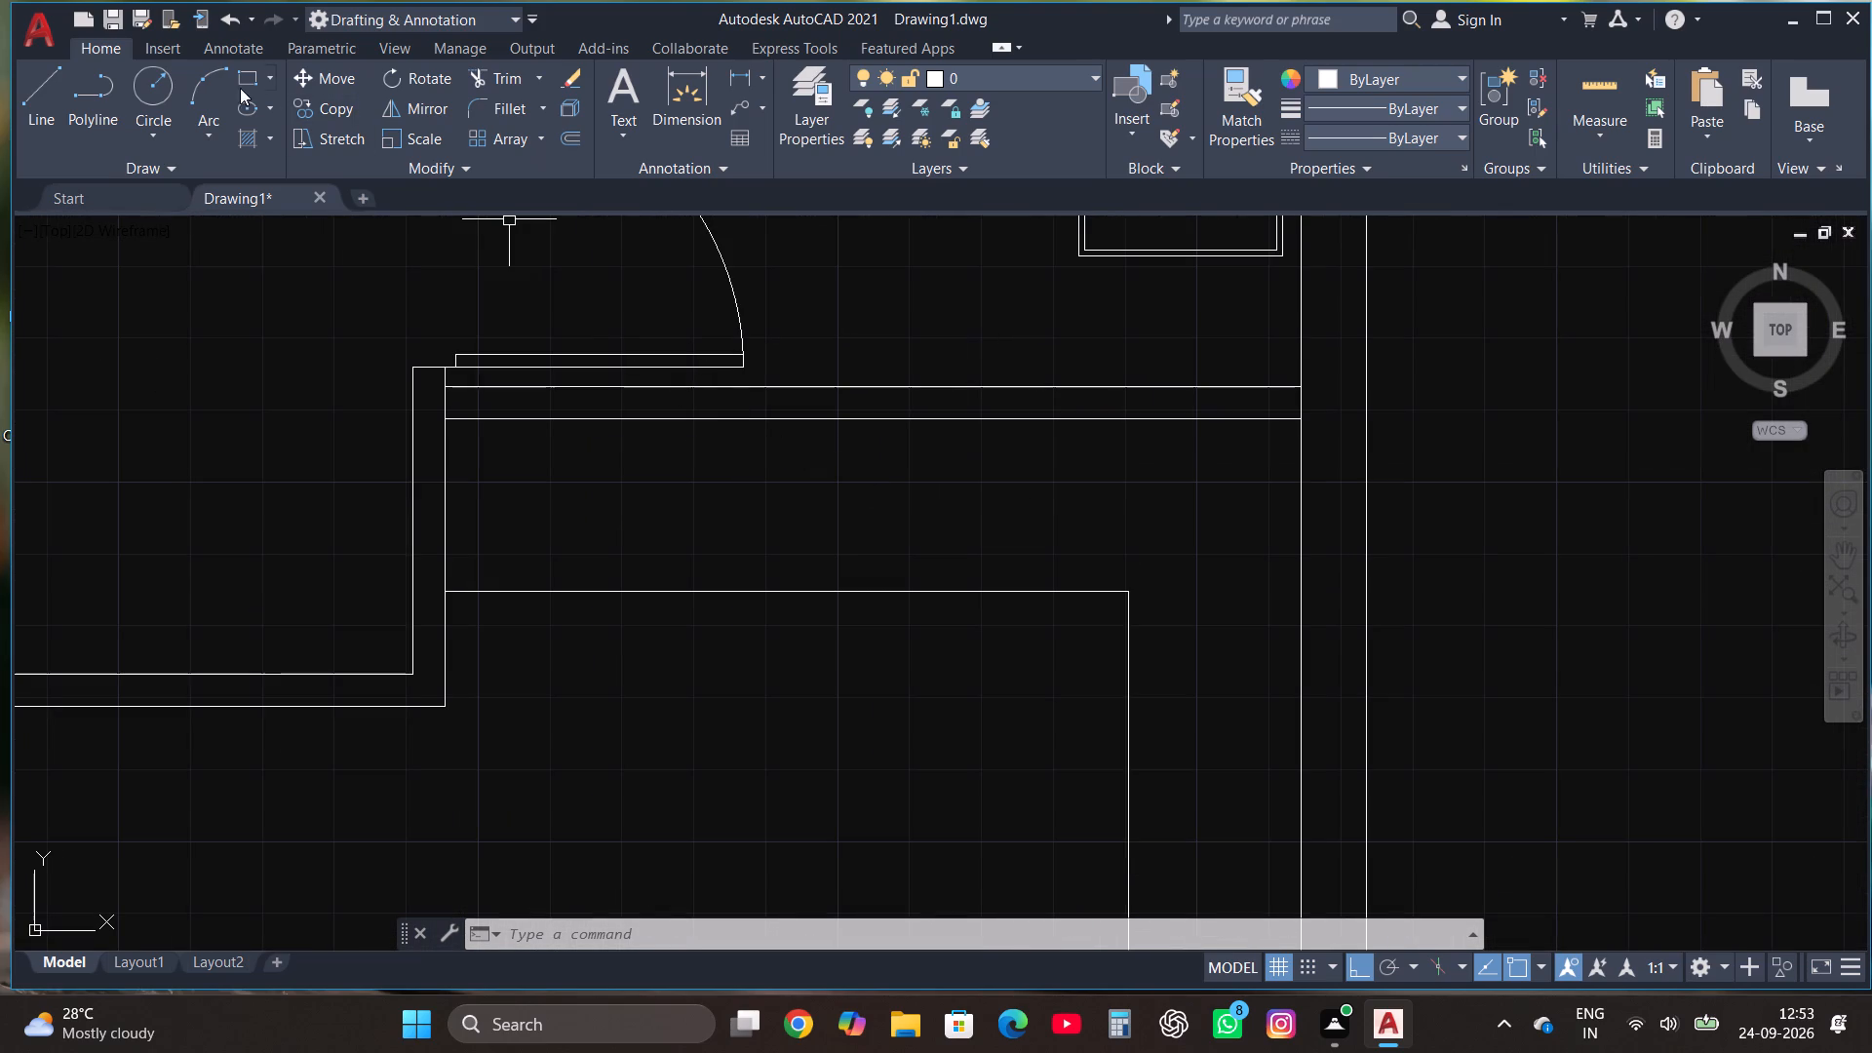
left_click(241, 75)
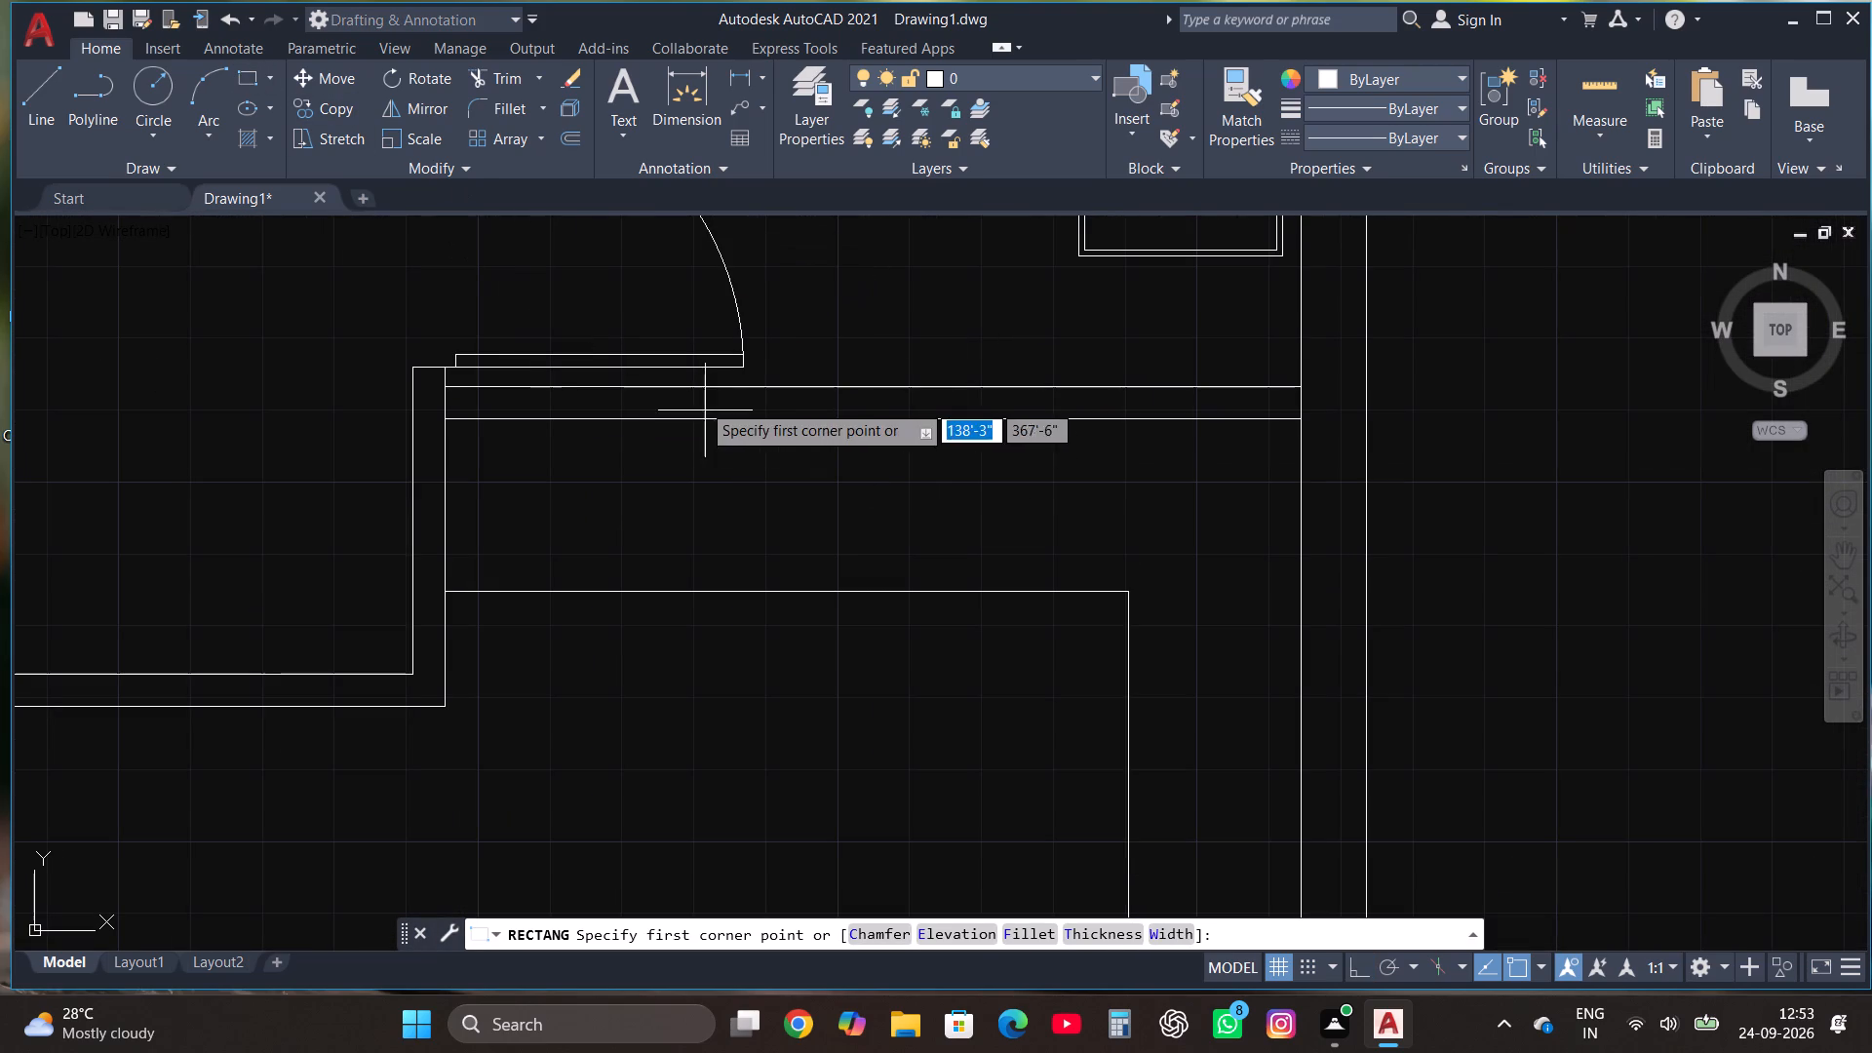
left_click(703, 434)
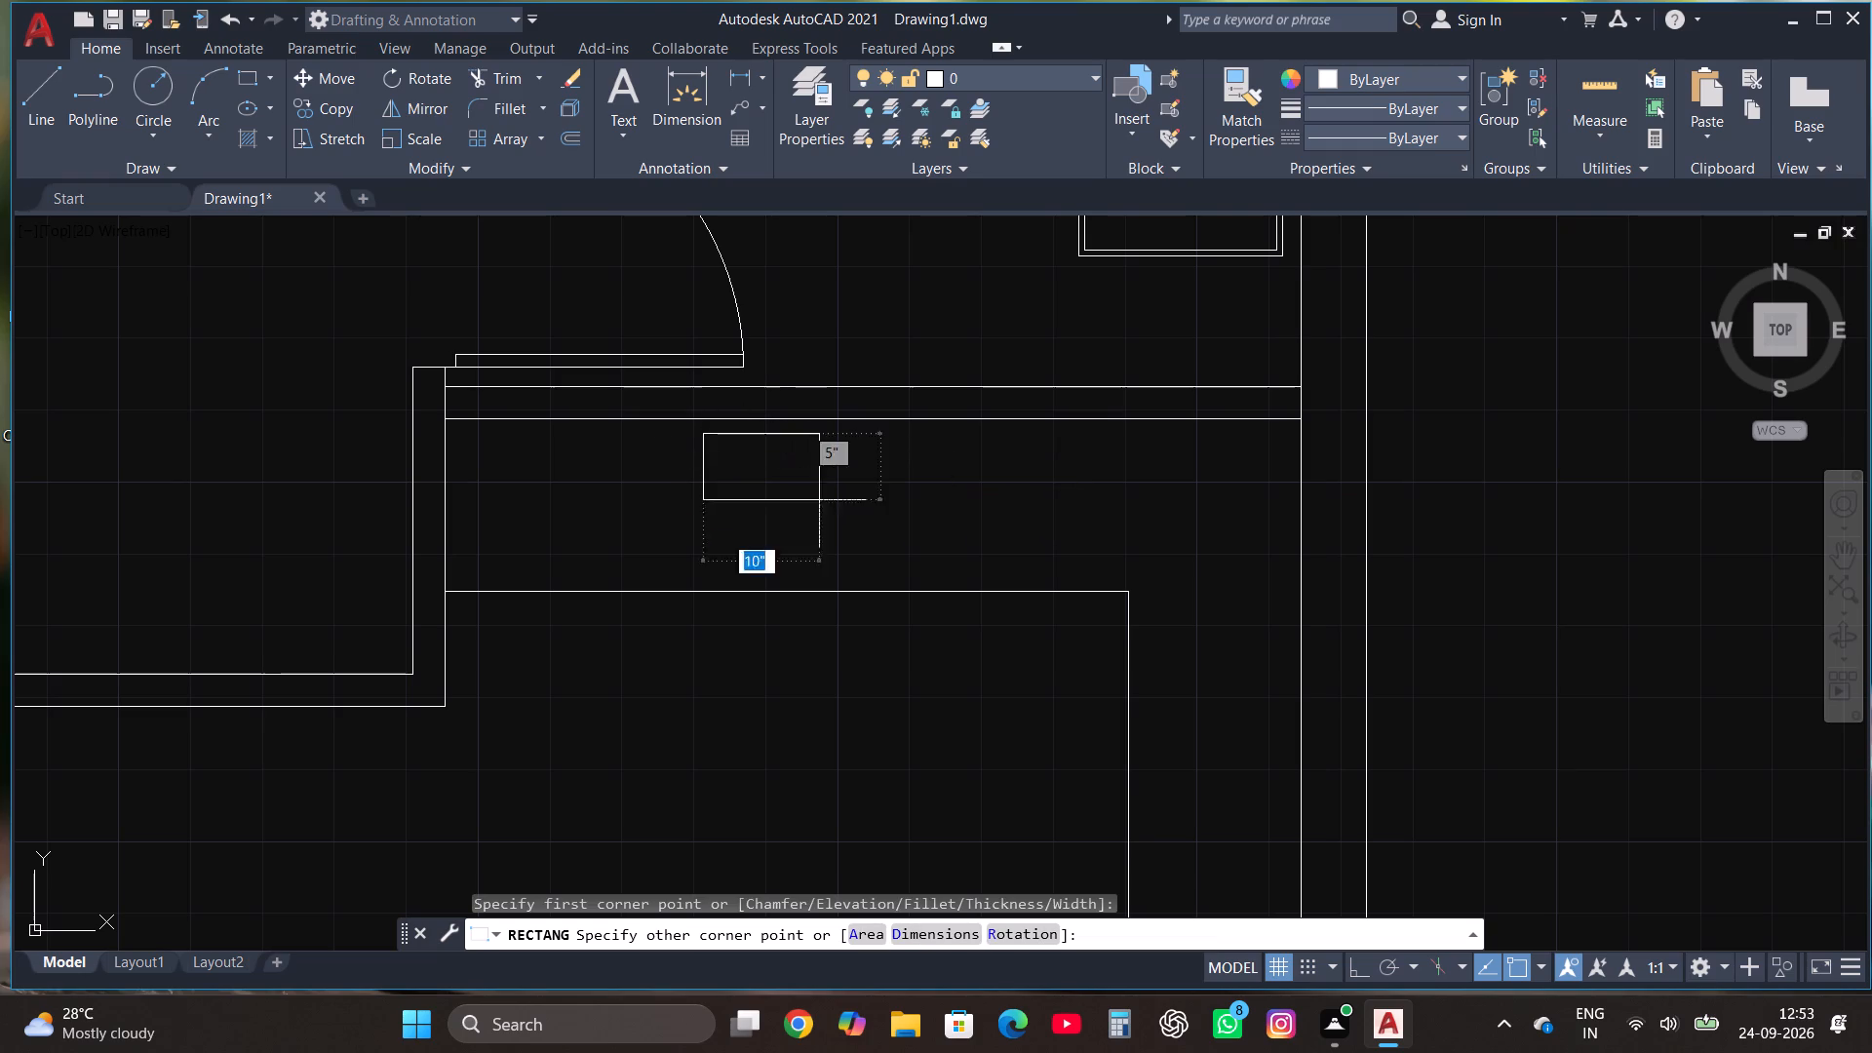
left_click(942, 584)
Offset the new rectangle in the counter strip about 1" inward to form the double sink's inner edge.
scroll(944, 547, "up", 1)
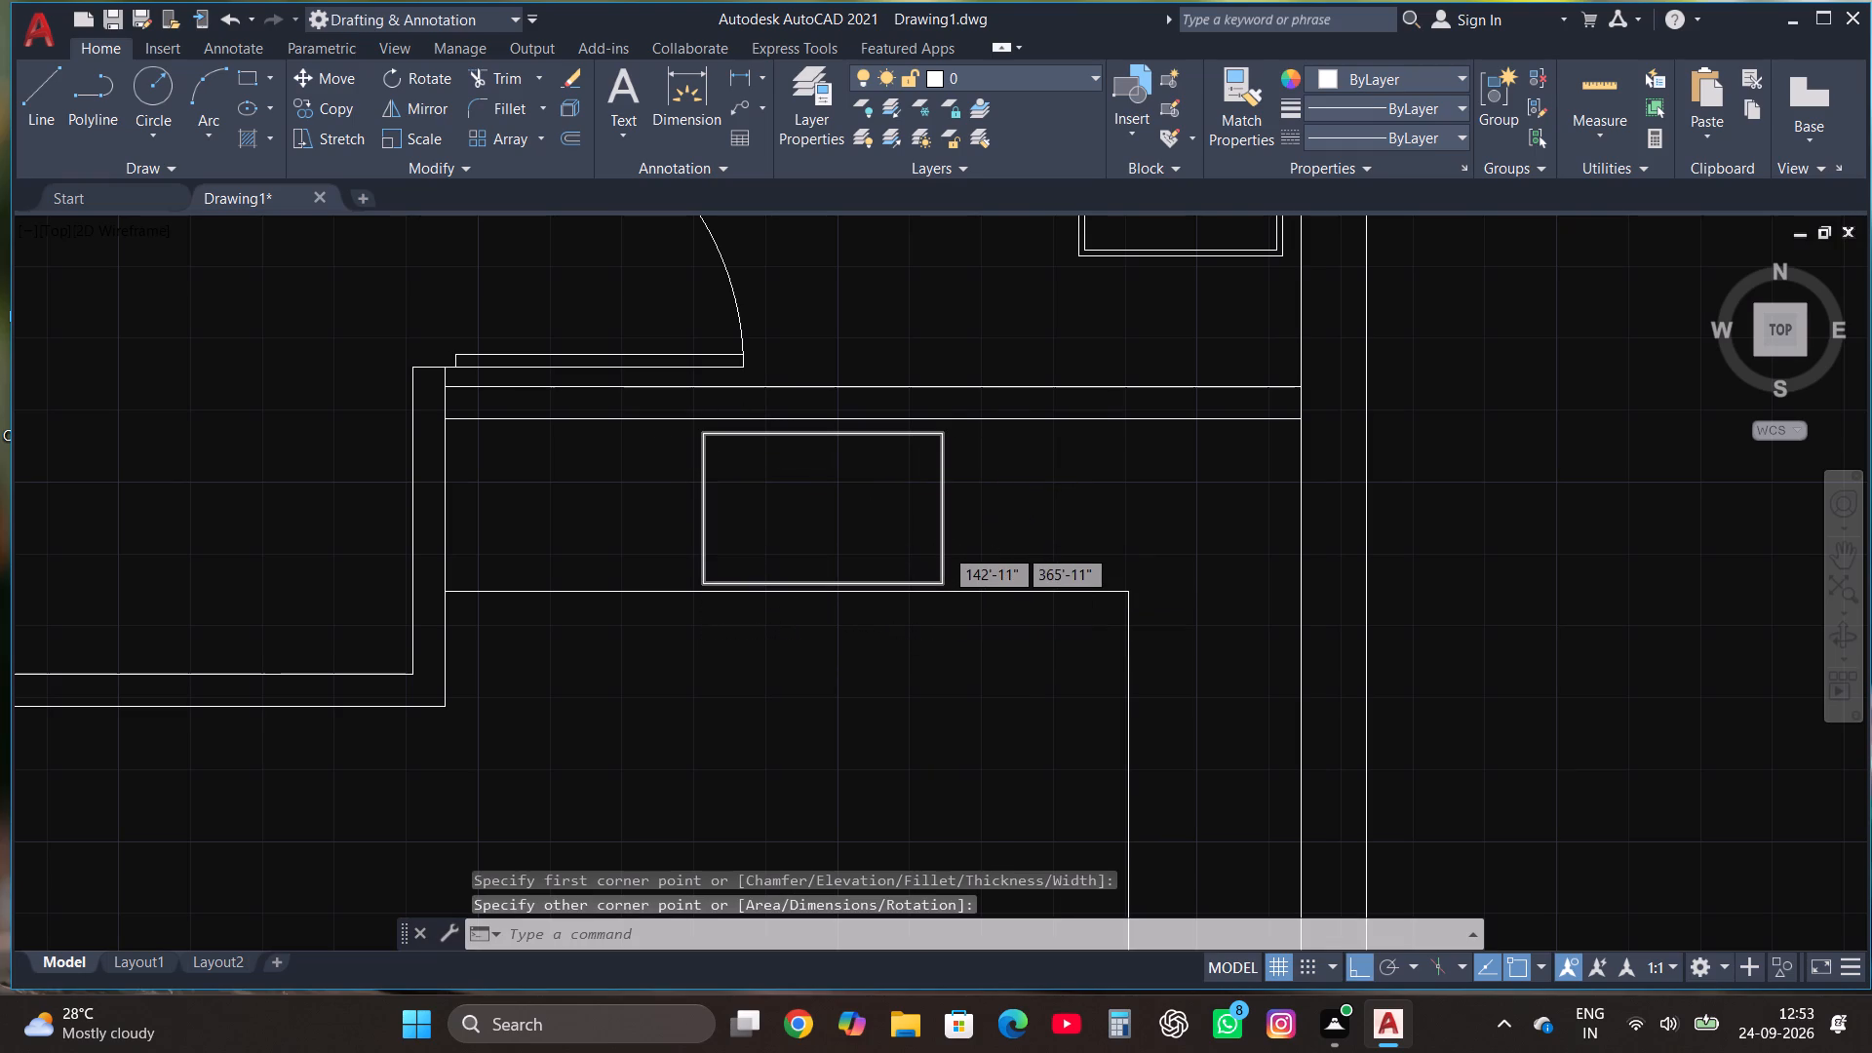
left_click(937, 548)
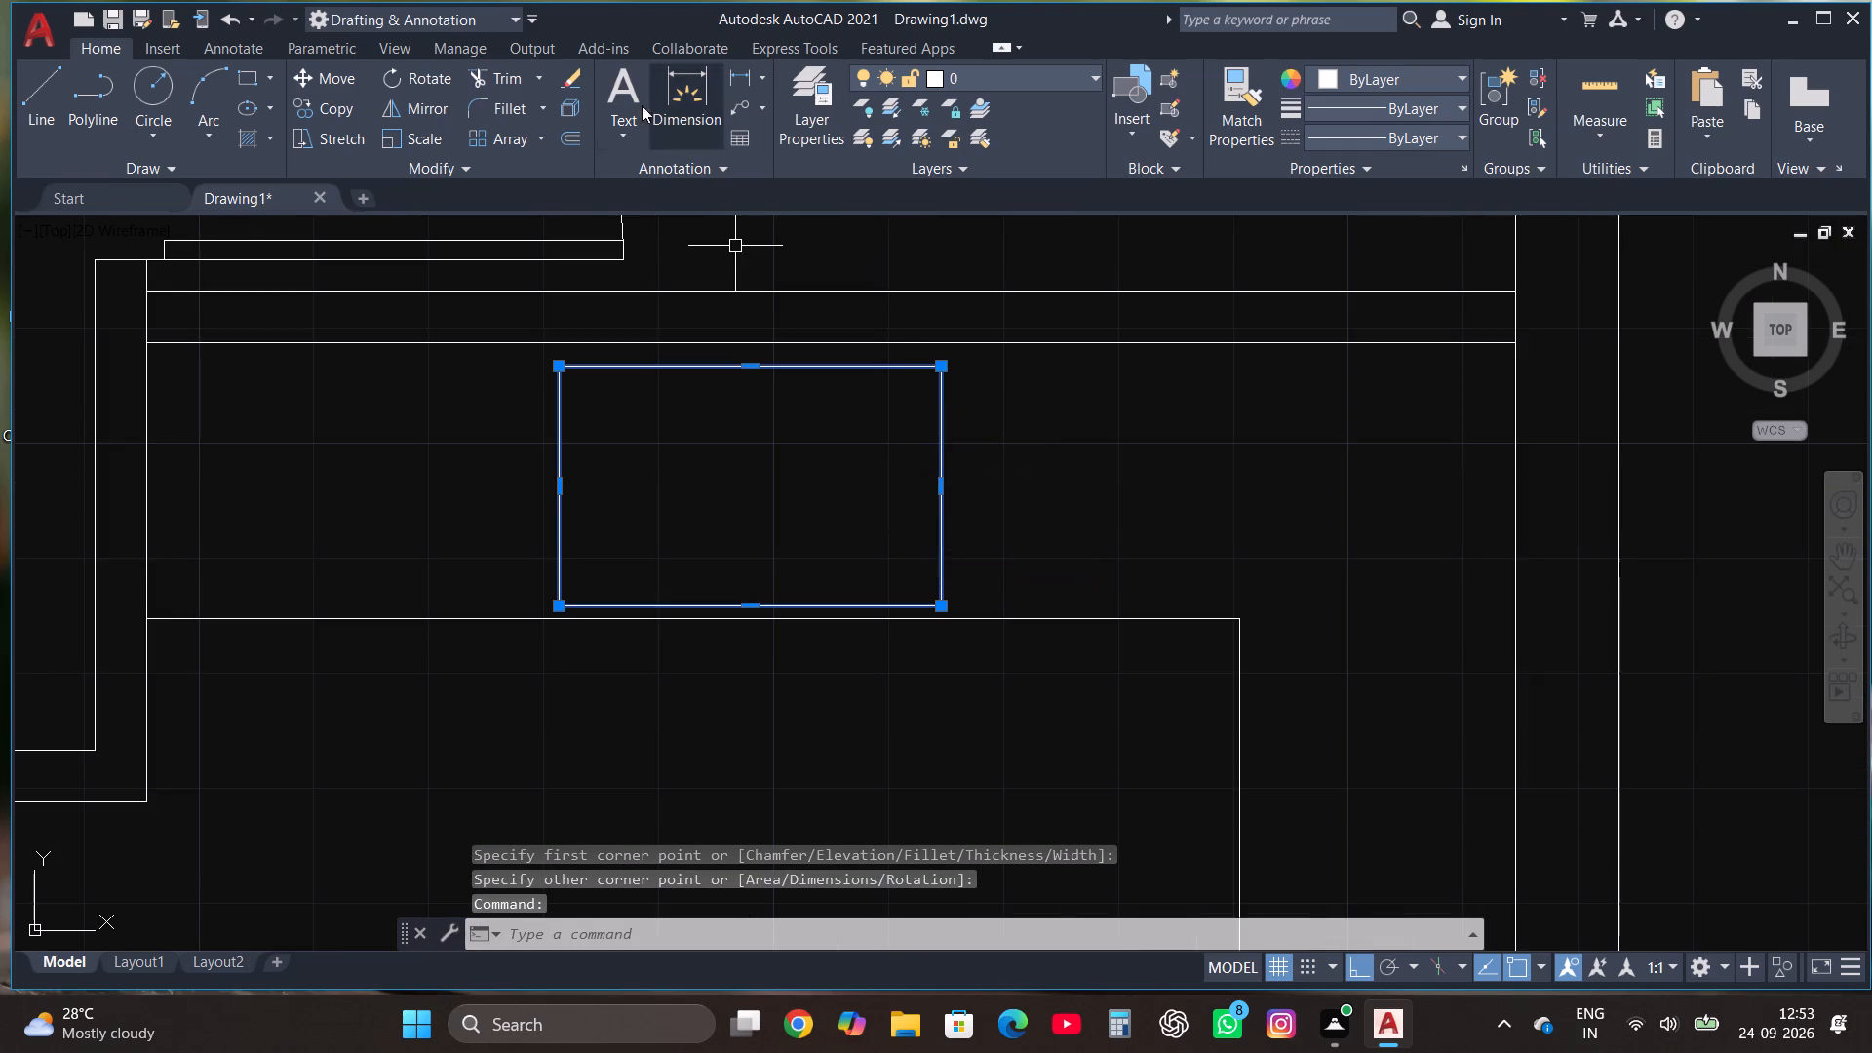
left_click(564, 136)
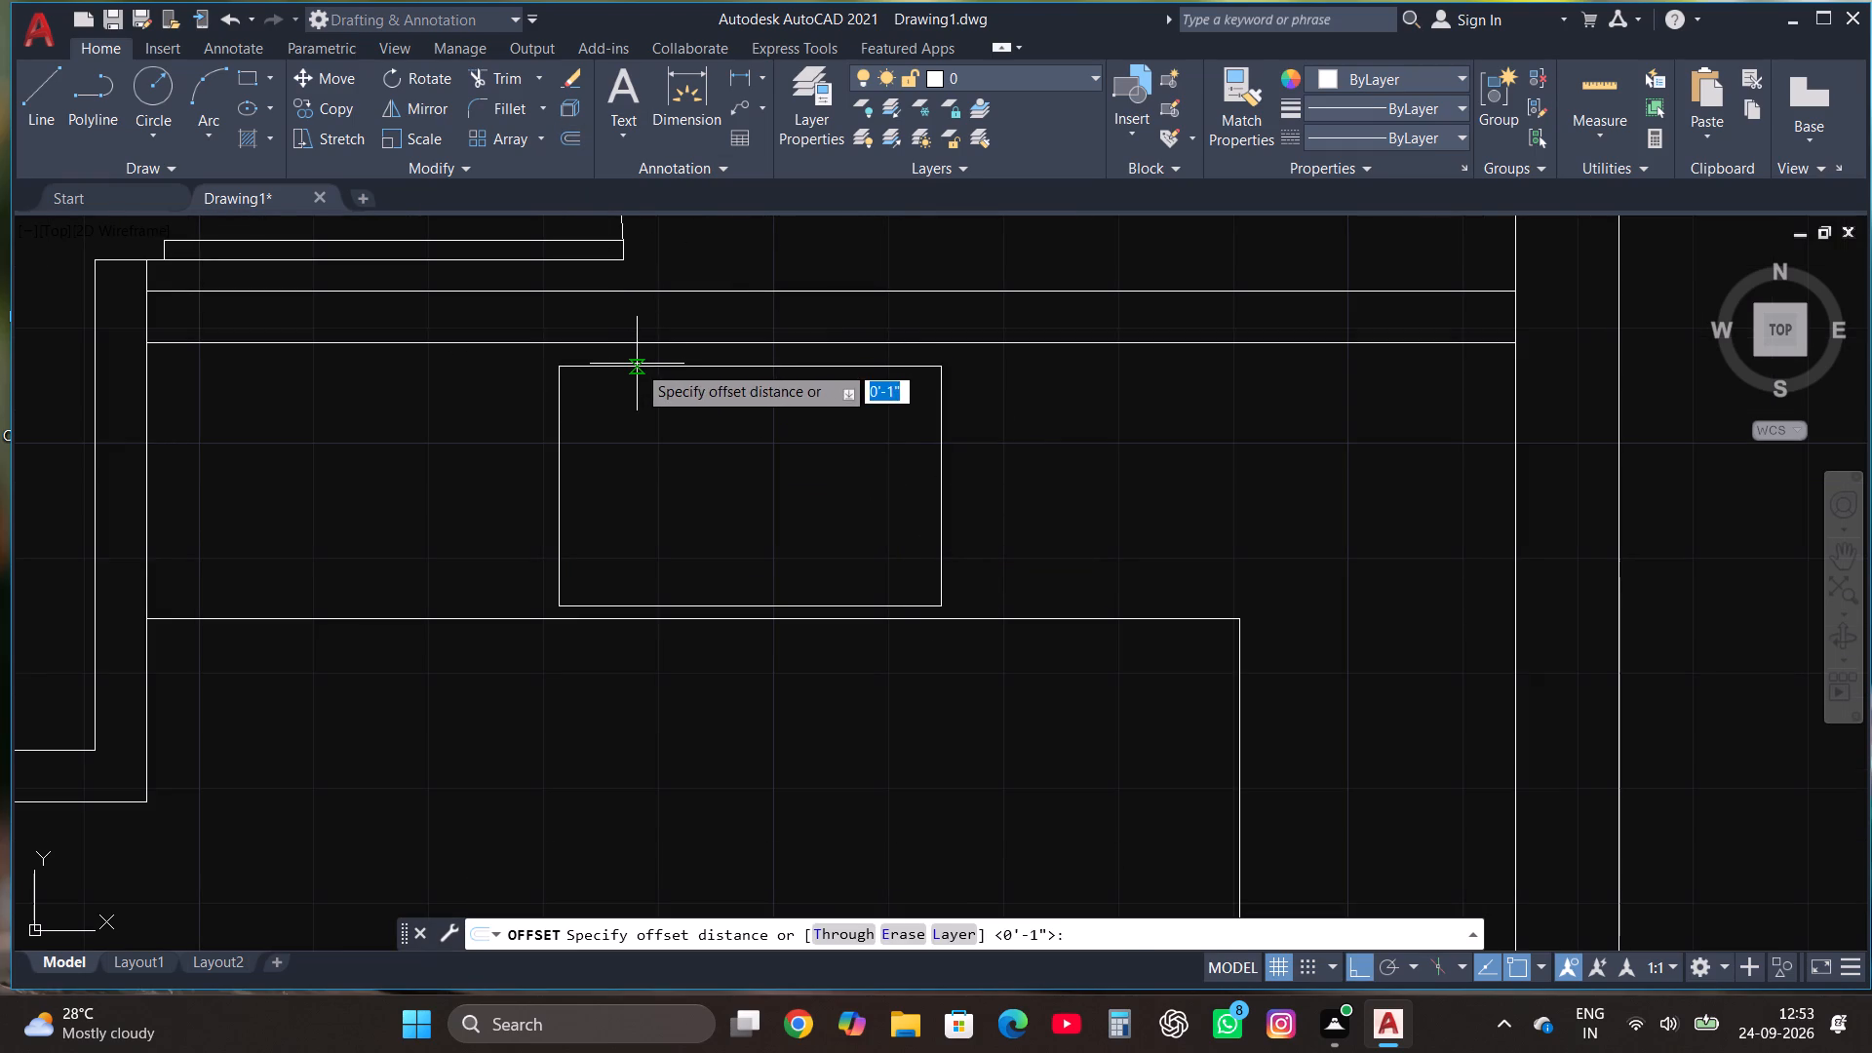
left_click(637, 364)
left_click(643, 381)
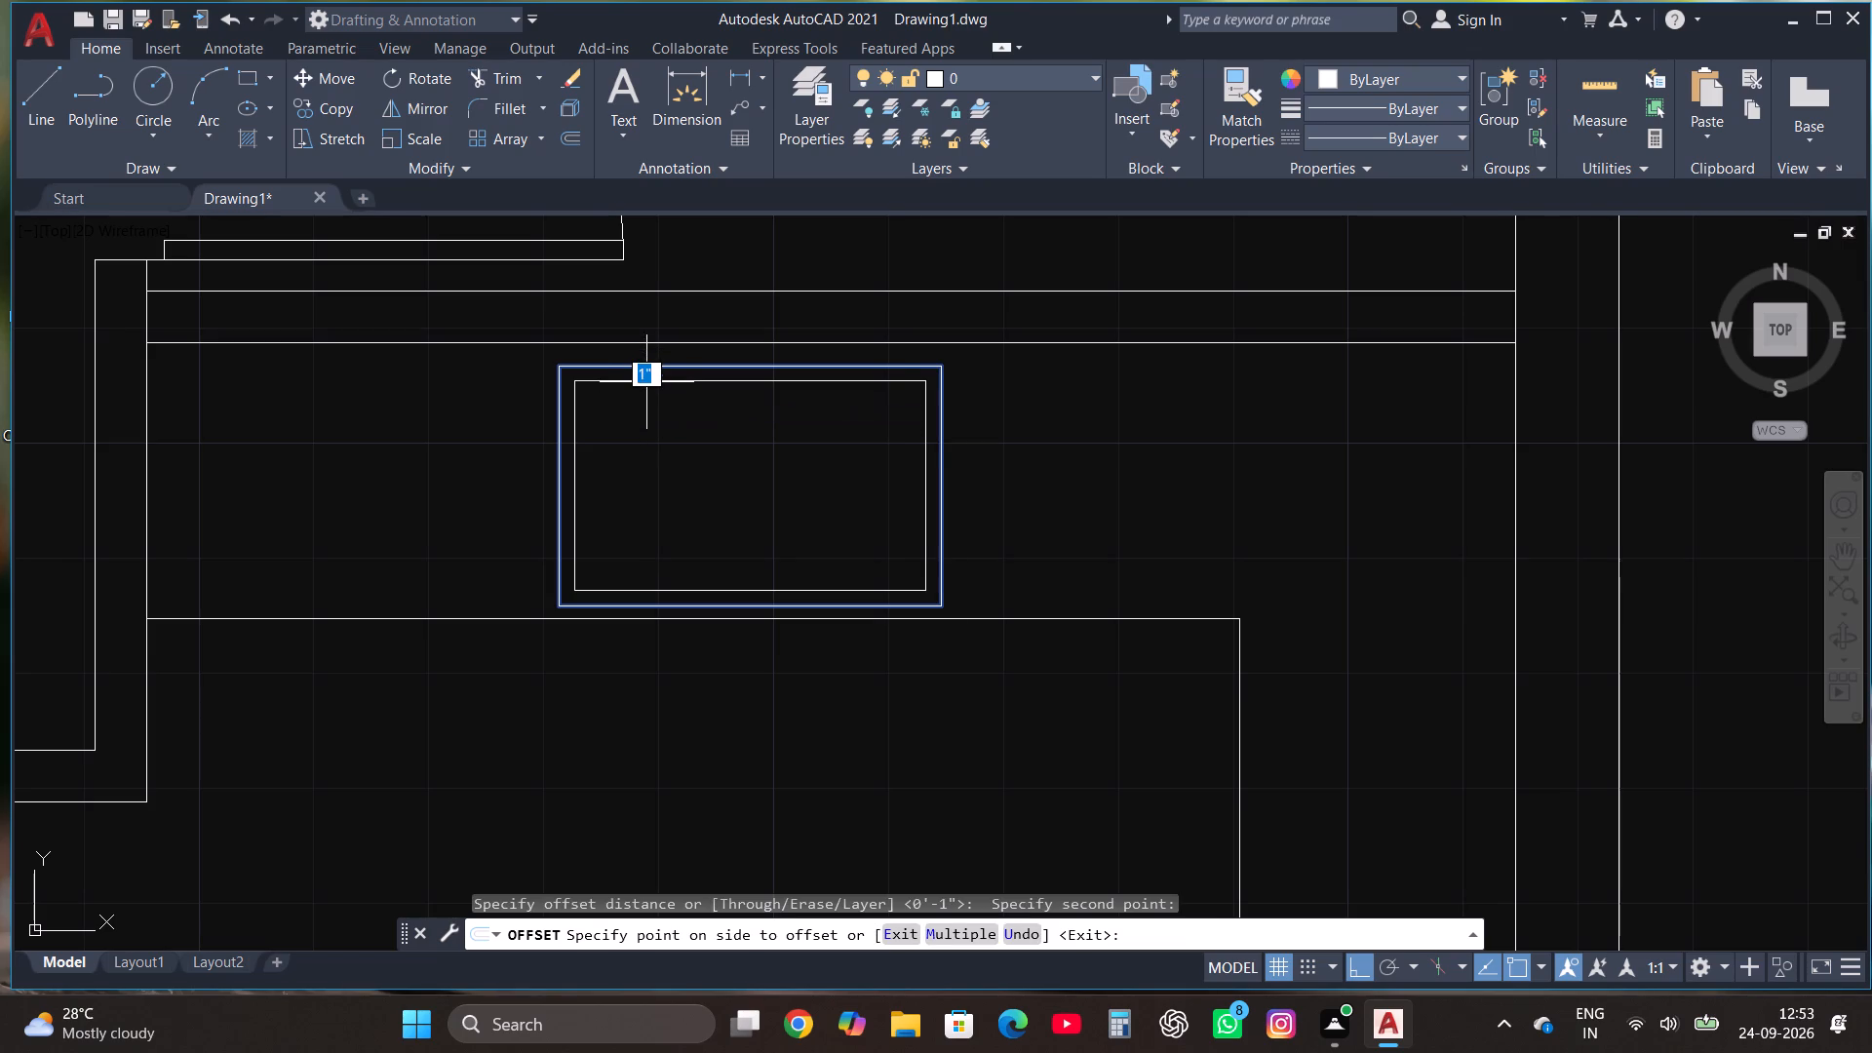
left_click(595, 409)
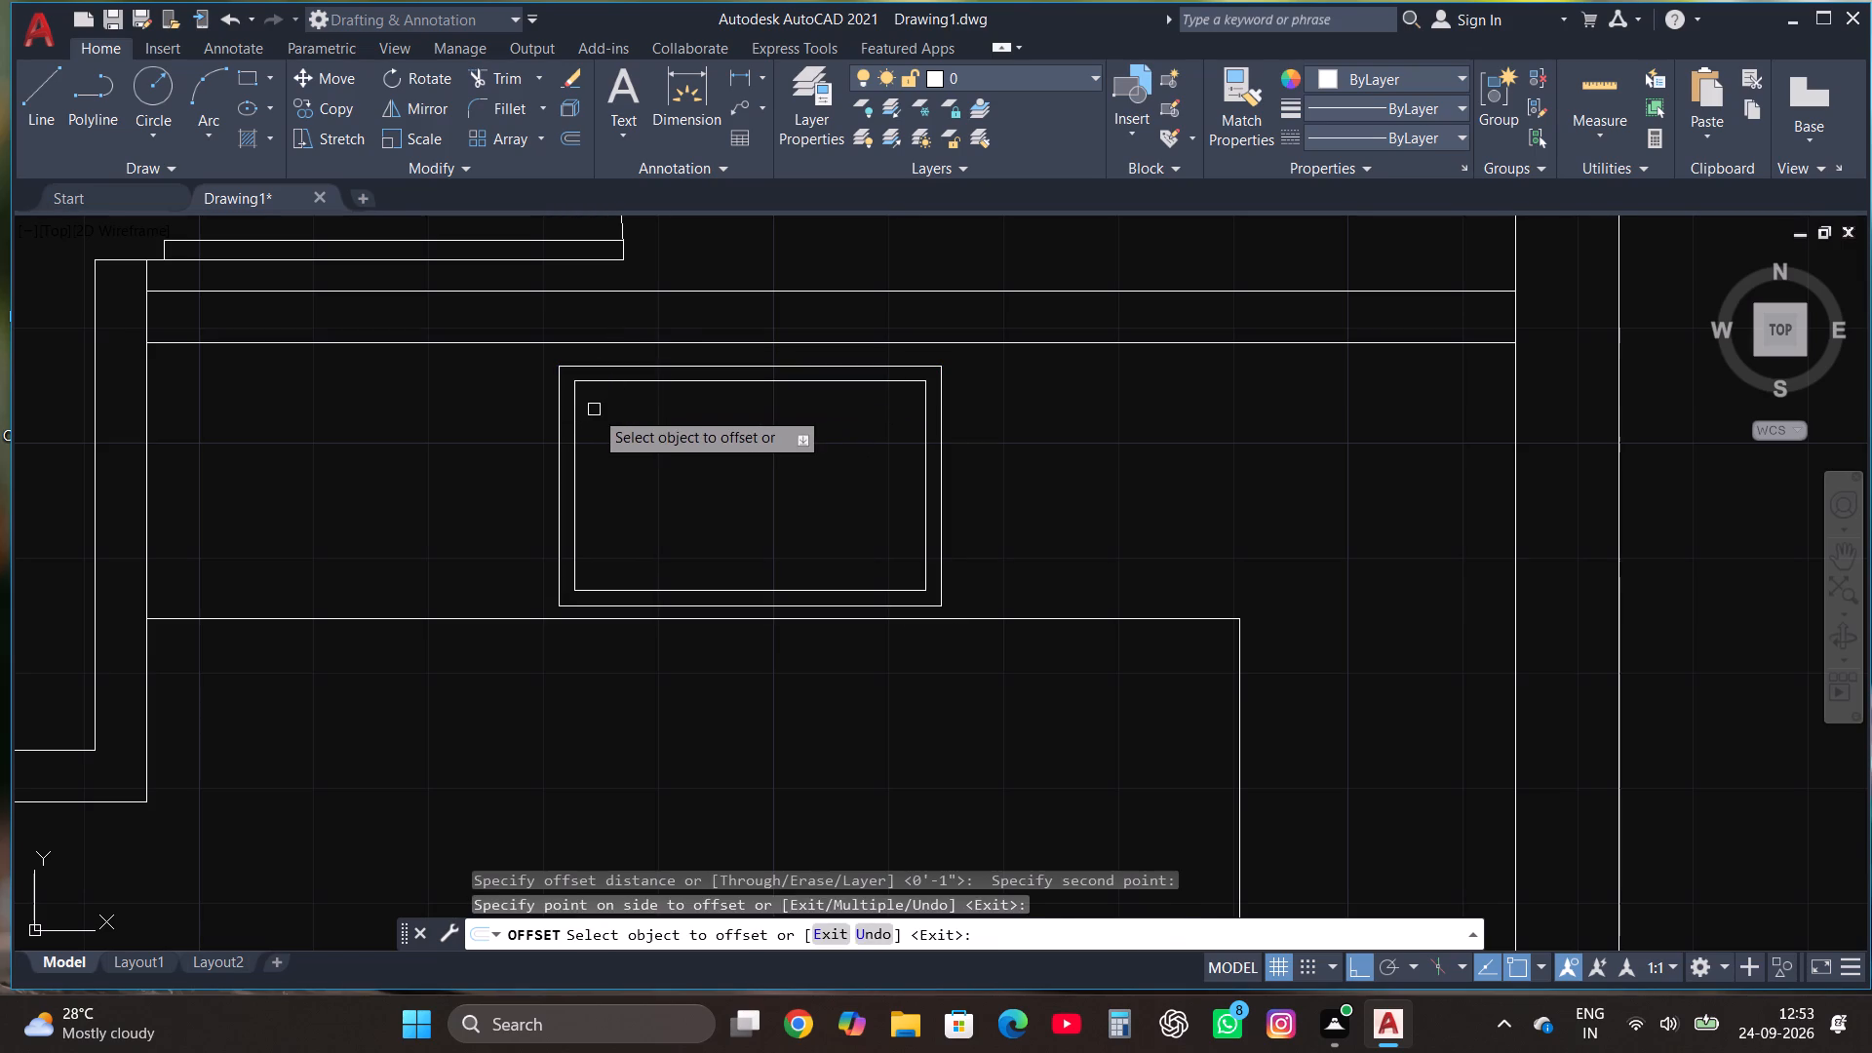
key("Escape")
Draw a vertical divider line between the midpoints of the inner sink rectangle's lower and upper edges.
left_click(33, 96)
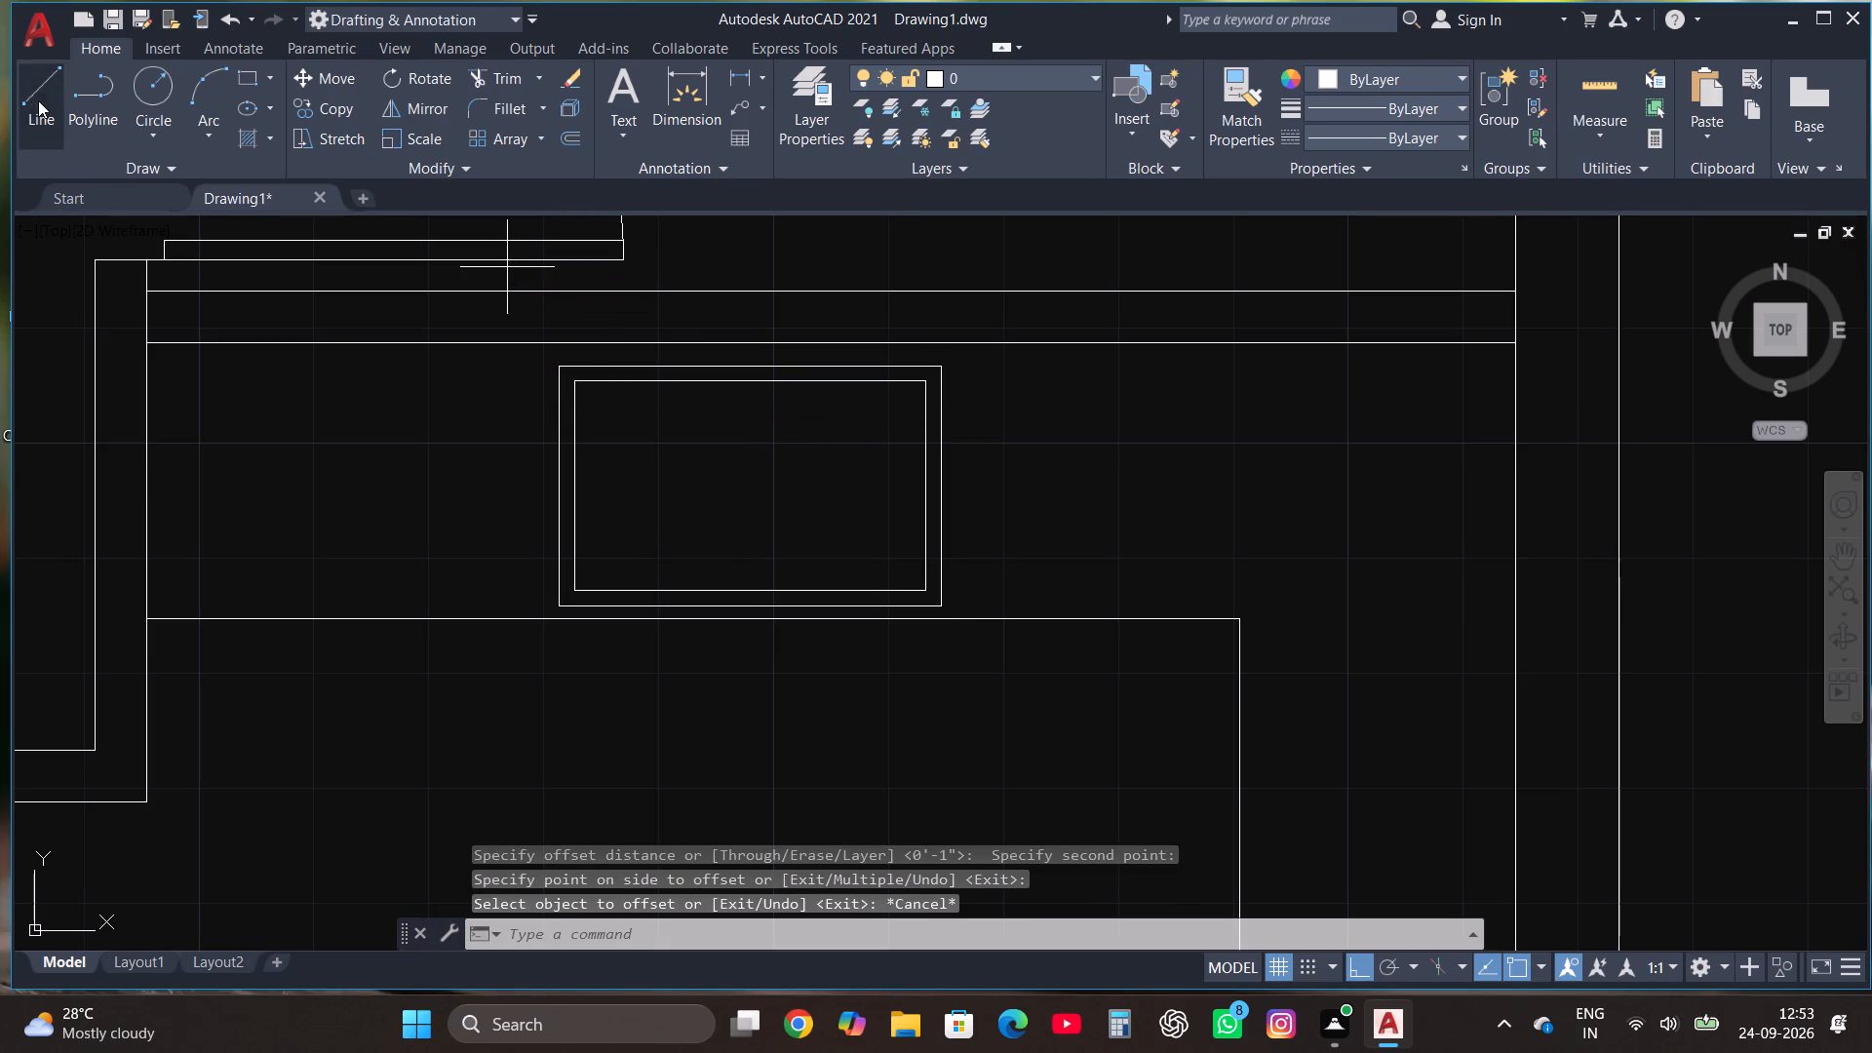
left_click(748, 591)
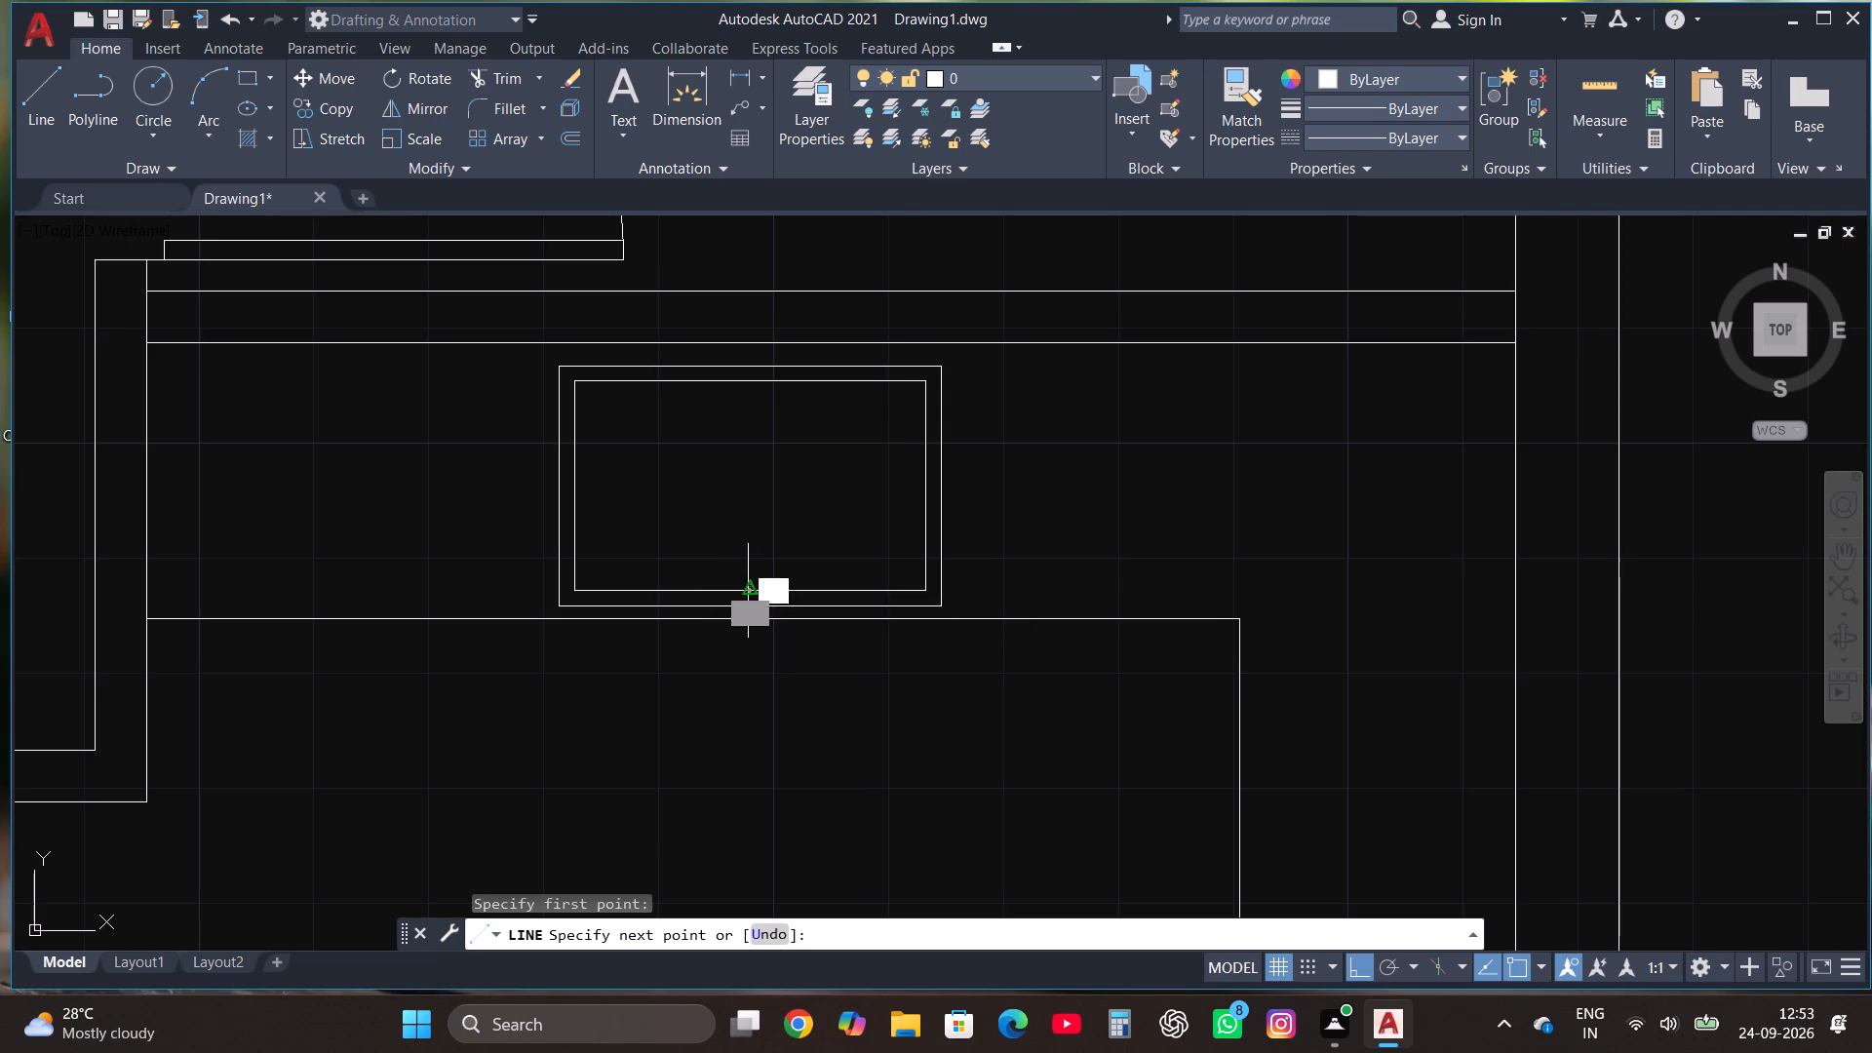
scroll(744, 371, "up", 2)
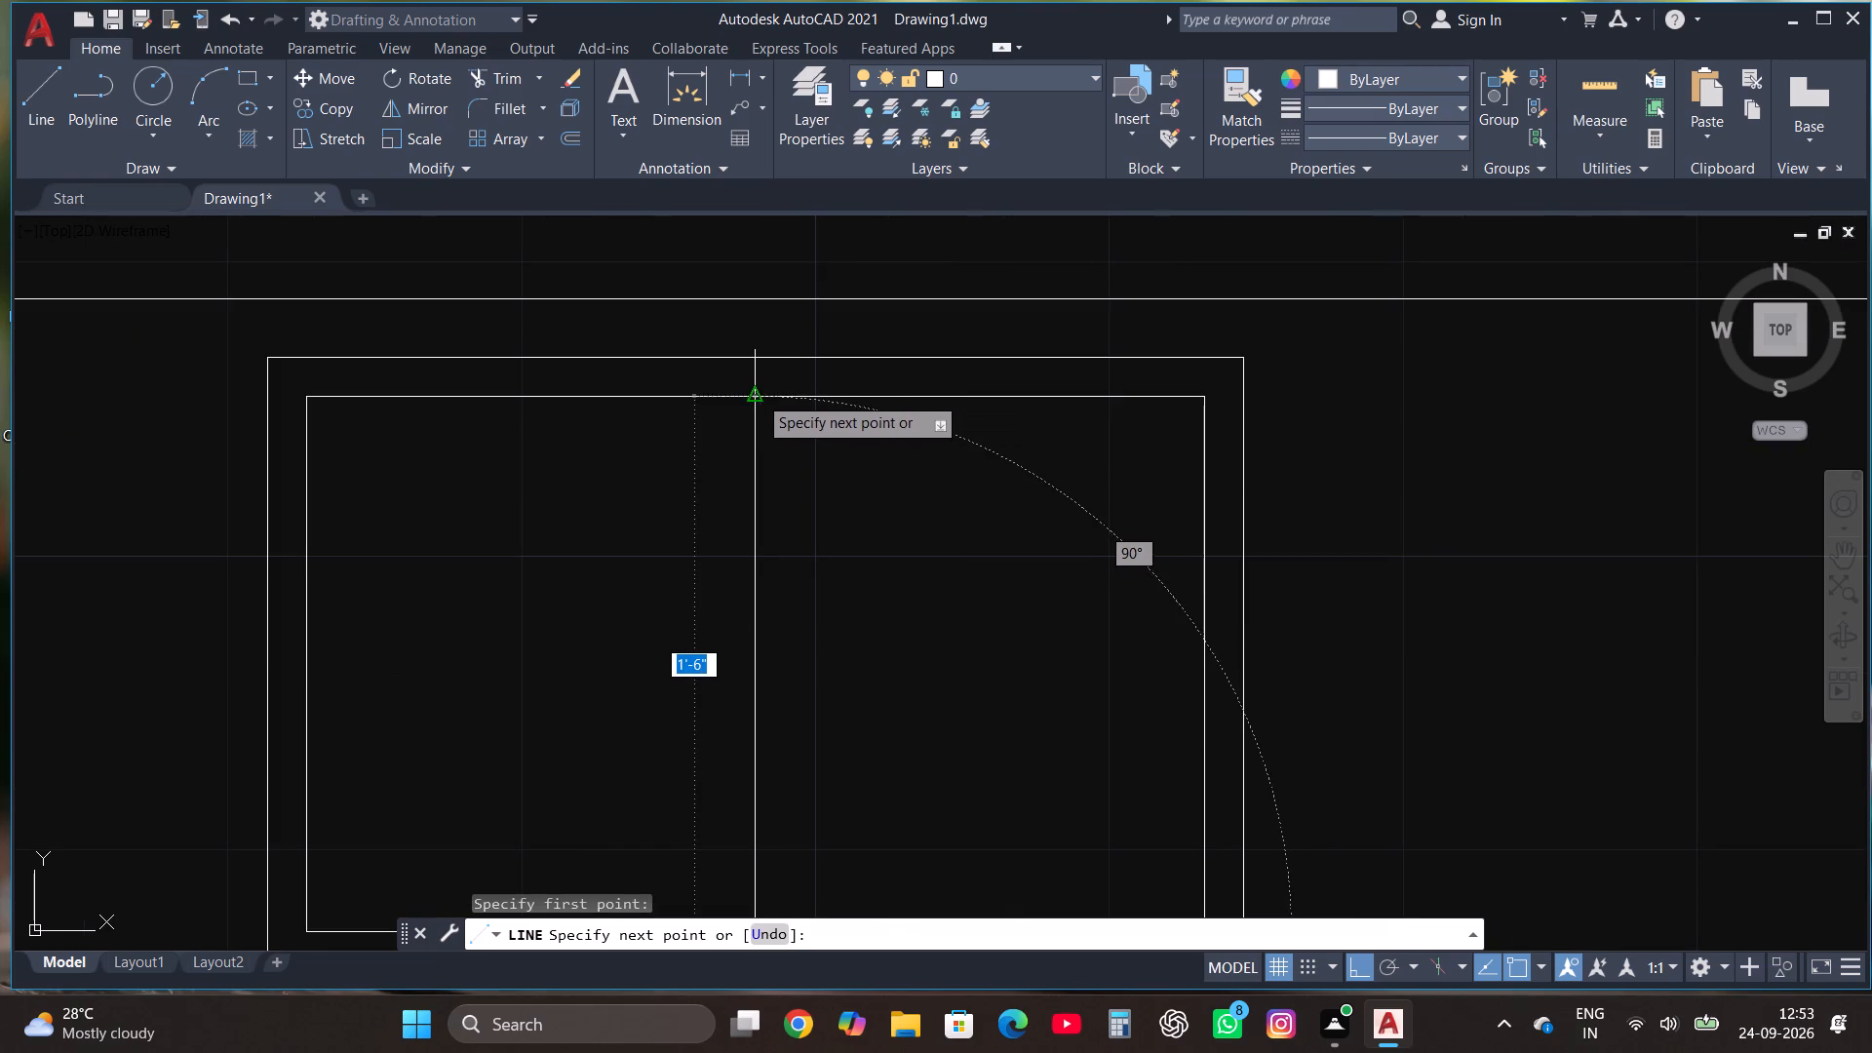
left_click(758, 395)
key("Escape")
Draw a drain circle of about 1" radius in the upper part of the sink's left half.
scroll(757, 387, "down", 2)
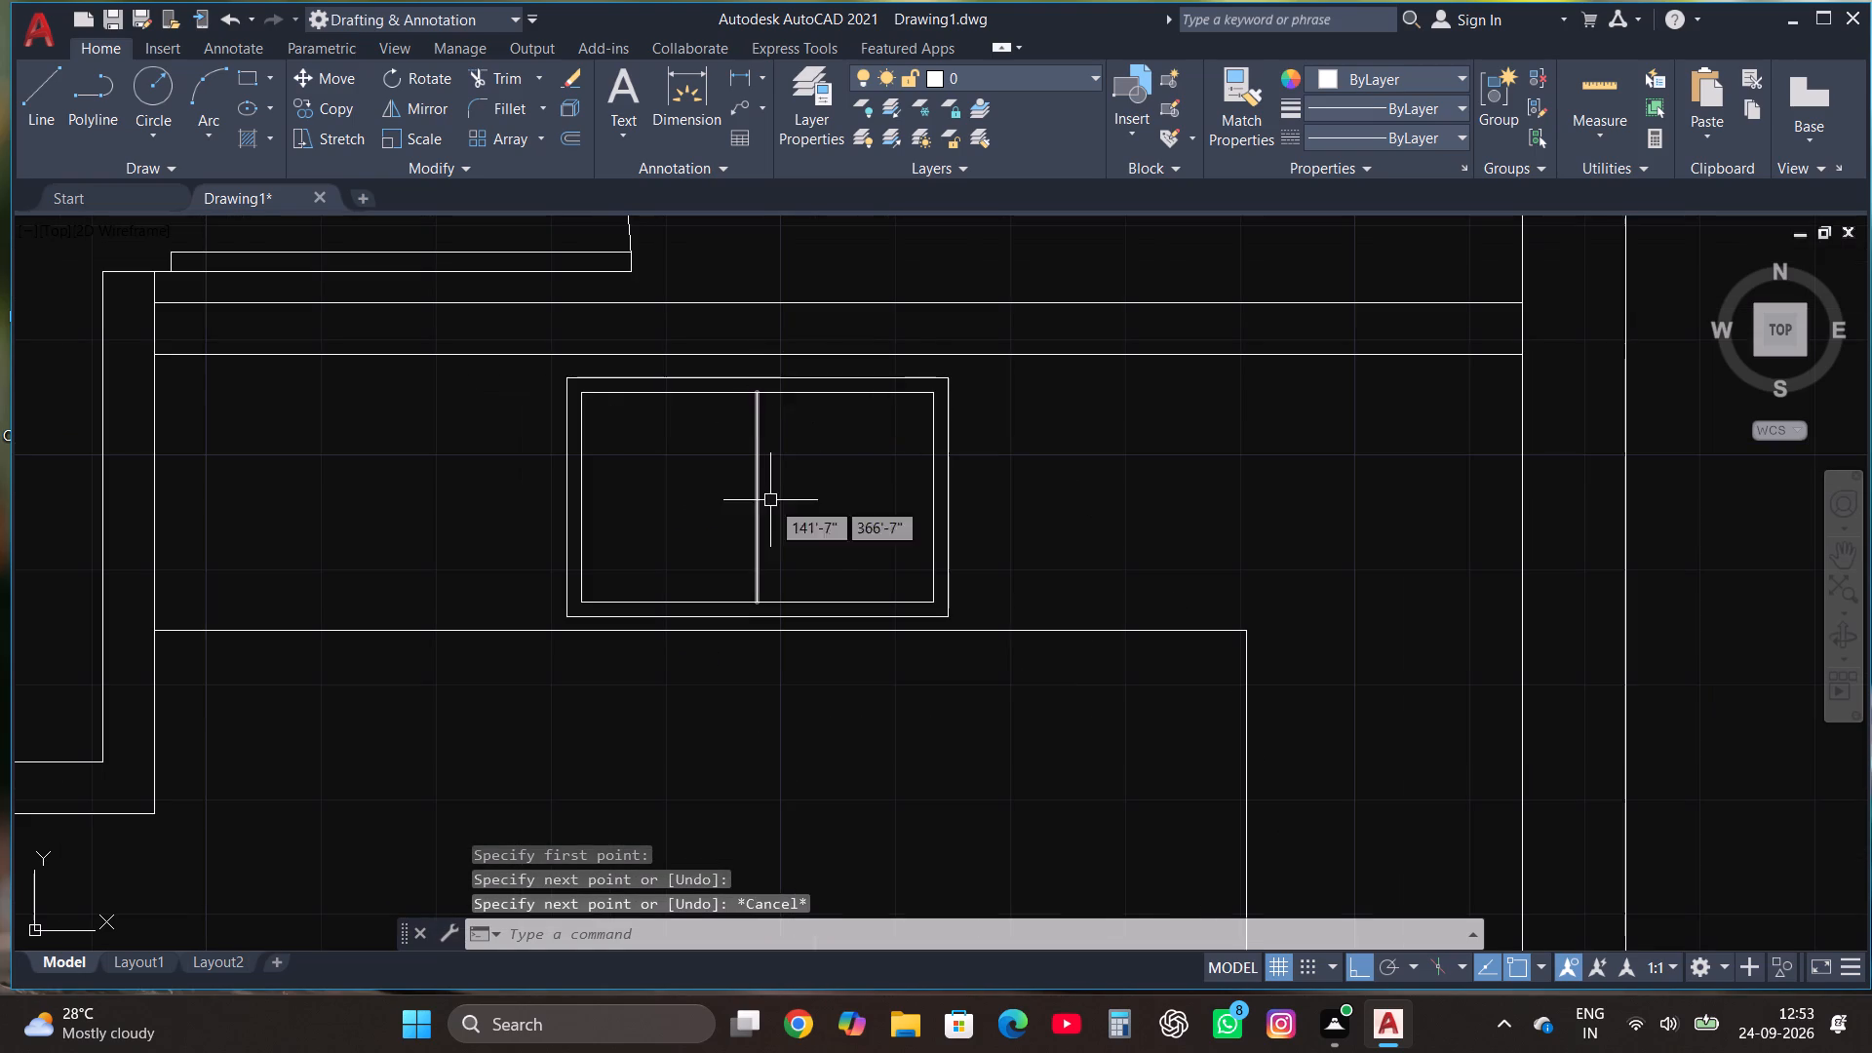
scroll(770, 528, "up", 2)
scroll(347, 238, "down", 1)
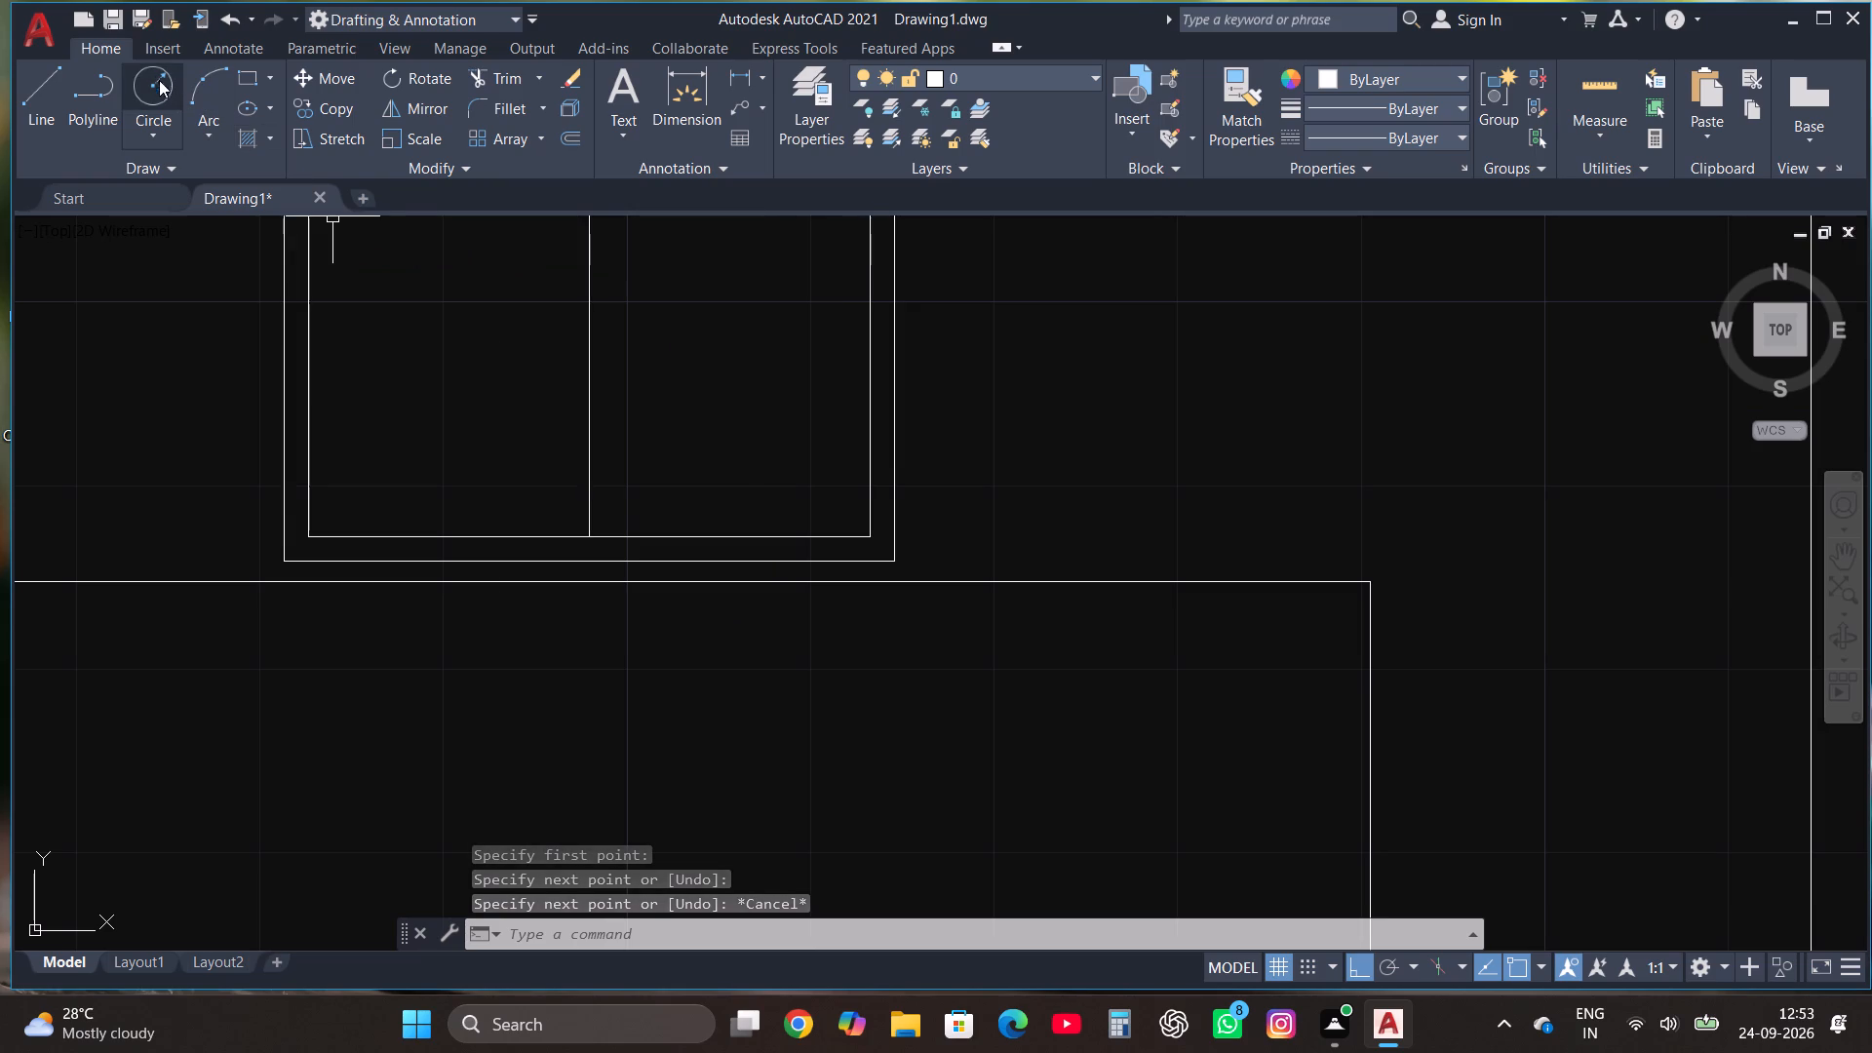
left_click(155, 75)
scroll(525, 452, "down", 1)
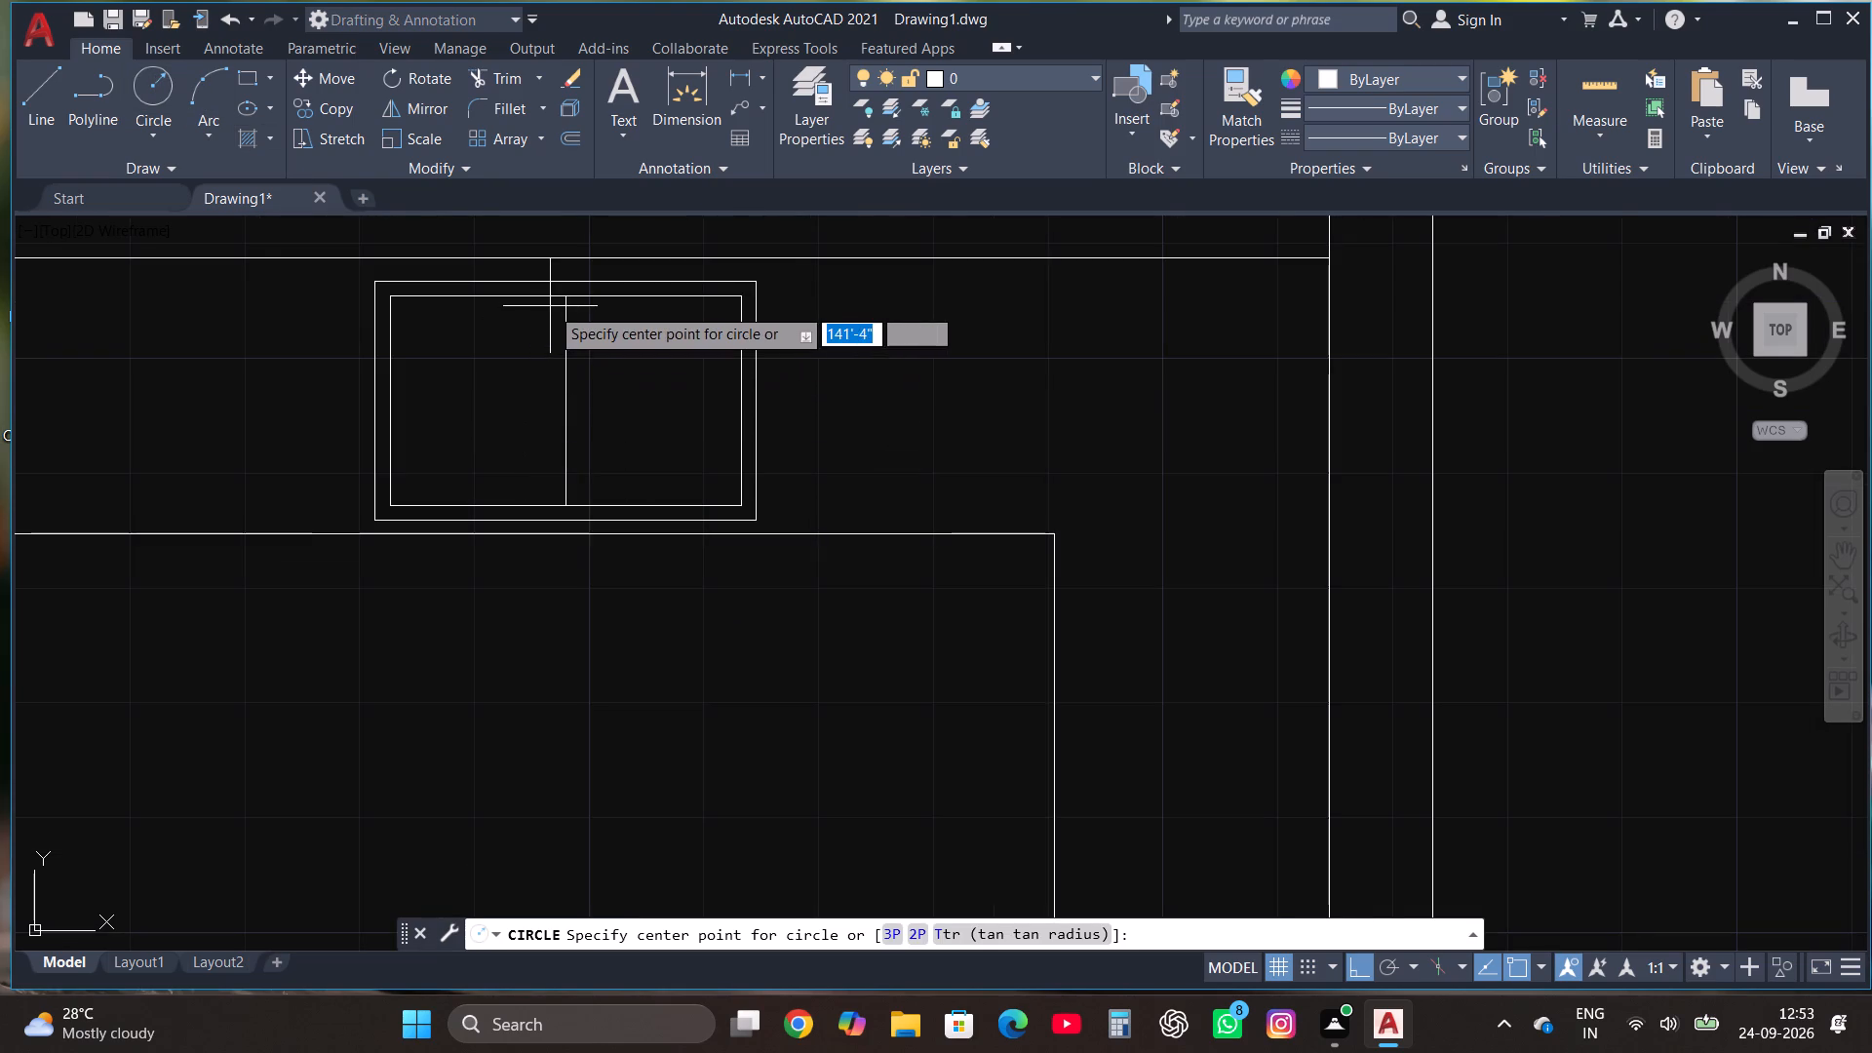
scroll(549, 306, "up", 1)
left_click(427, 395)
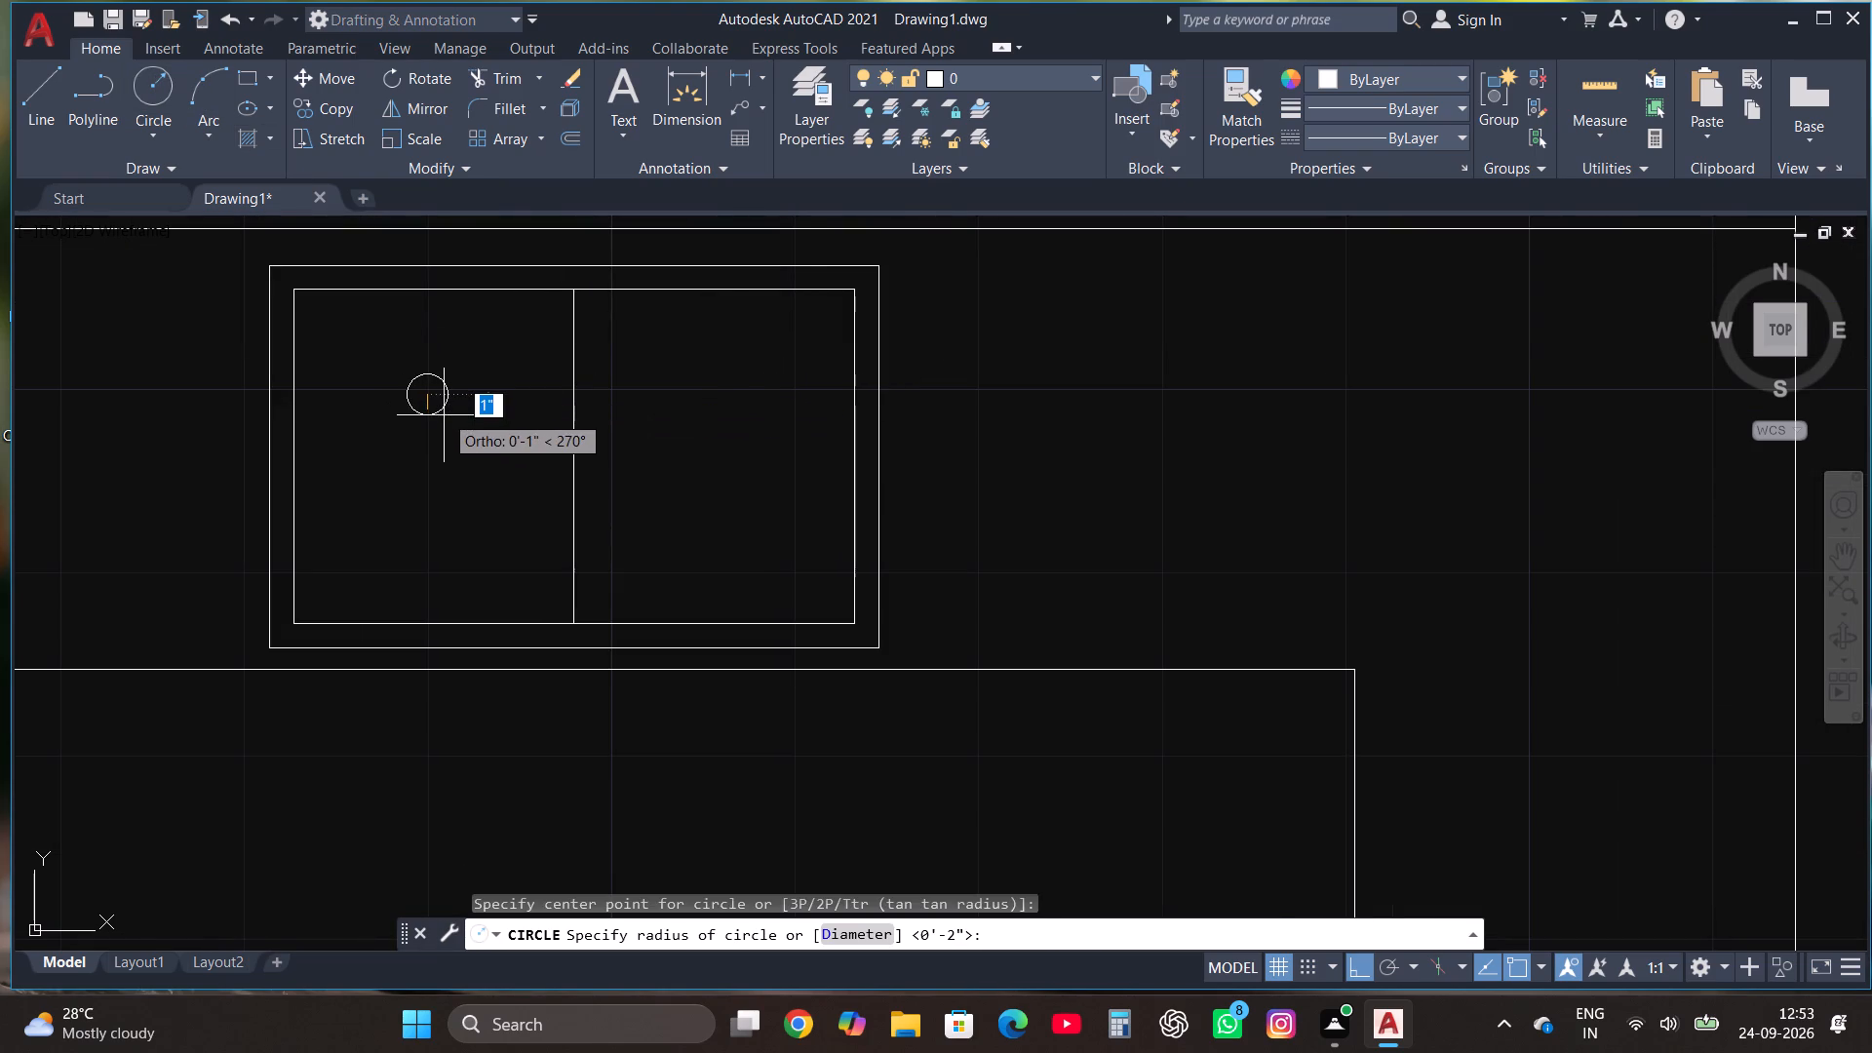
left_click(444, 414)
Copy the drain circle horizontally into the sink's right half at the same height.
left_click(440, 388)
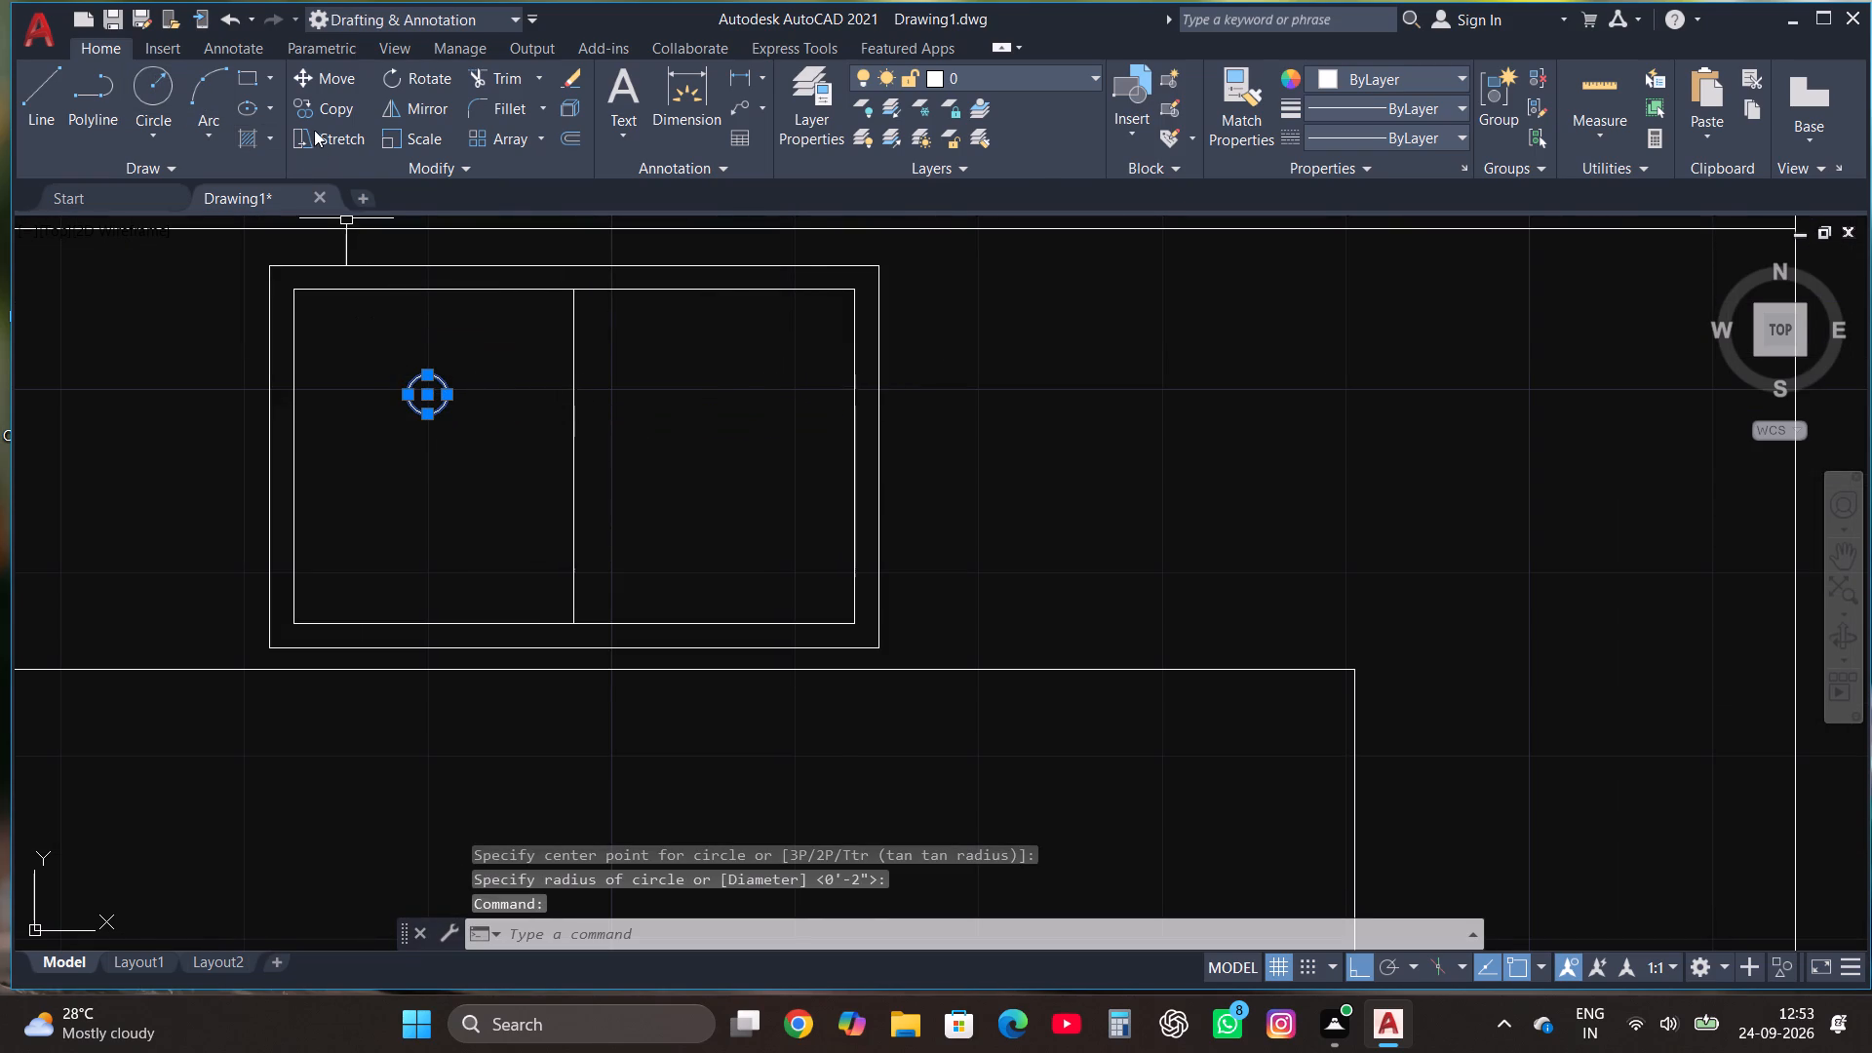
left_click(326, 107)
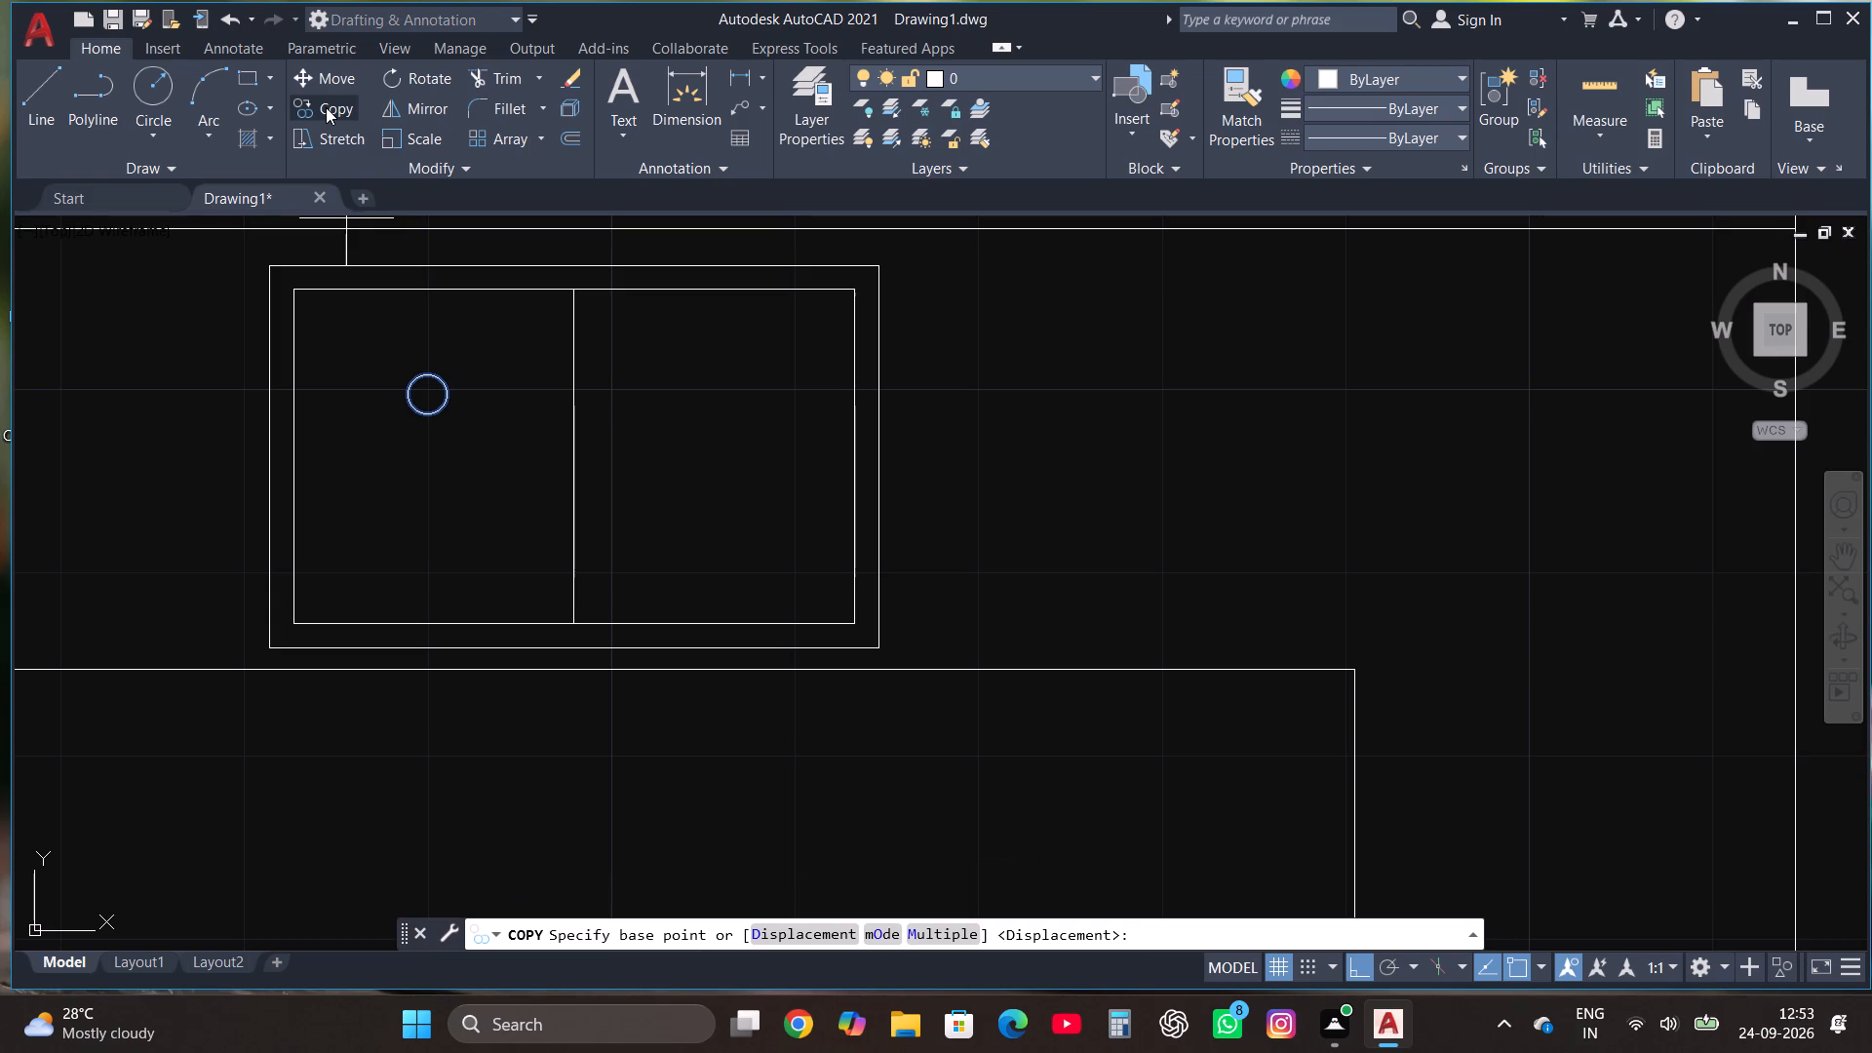
left_click(430, 391)
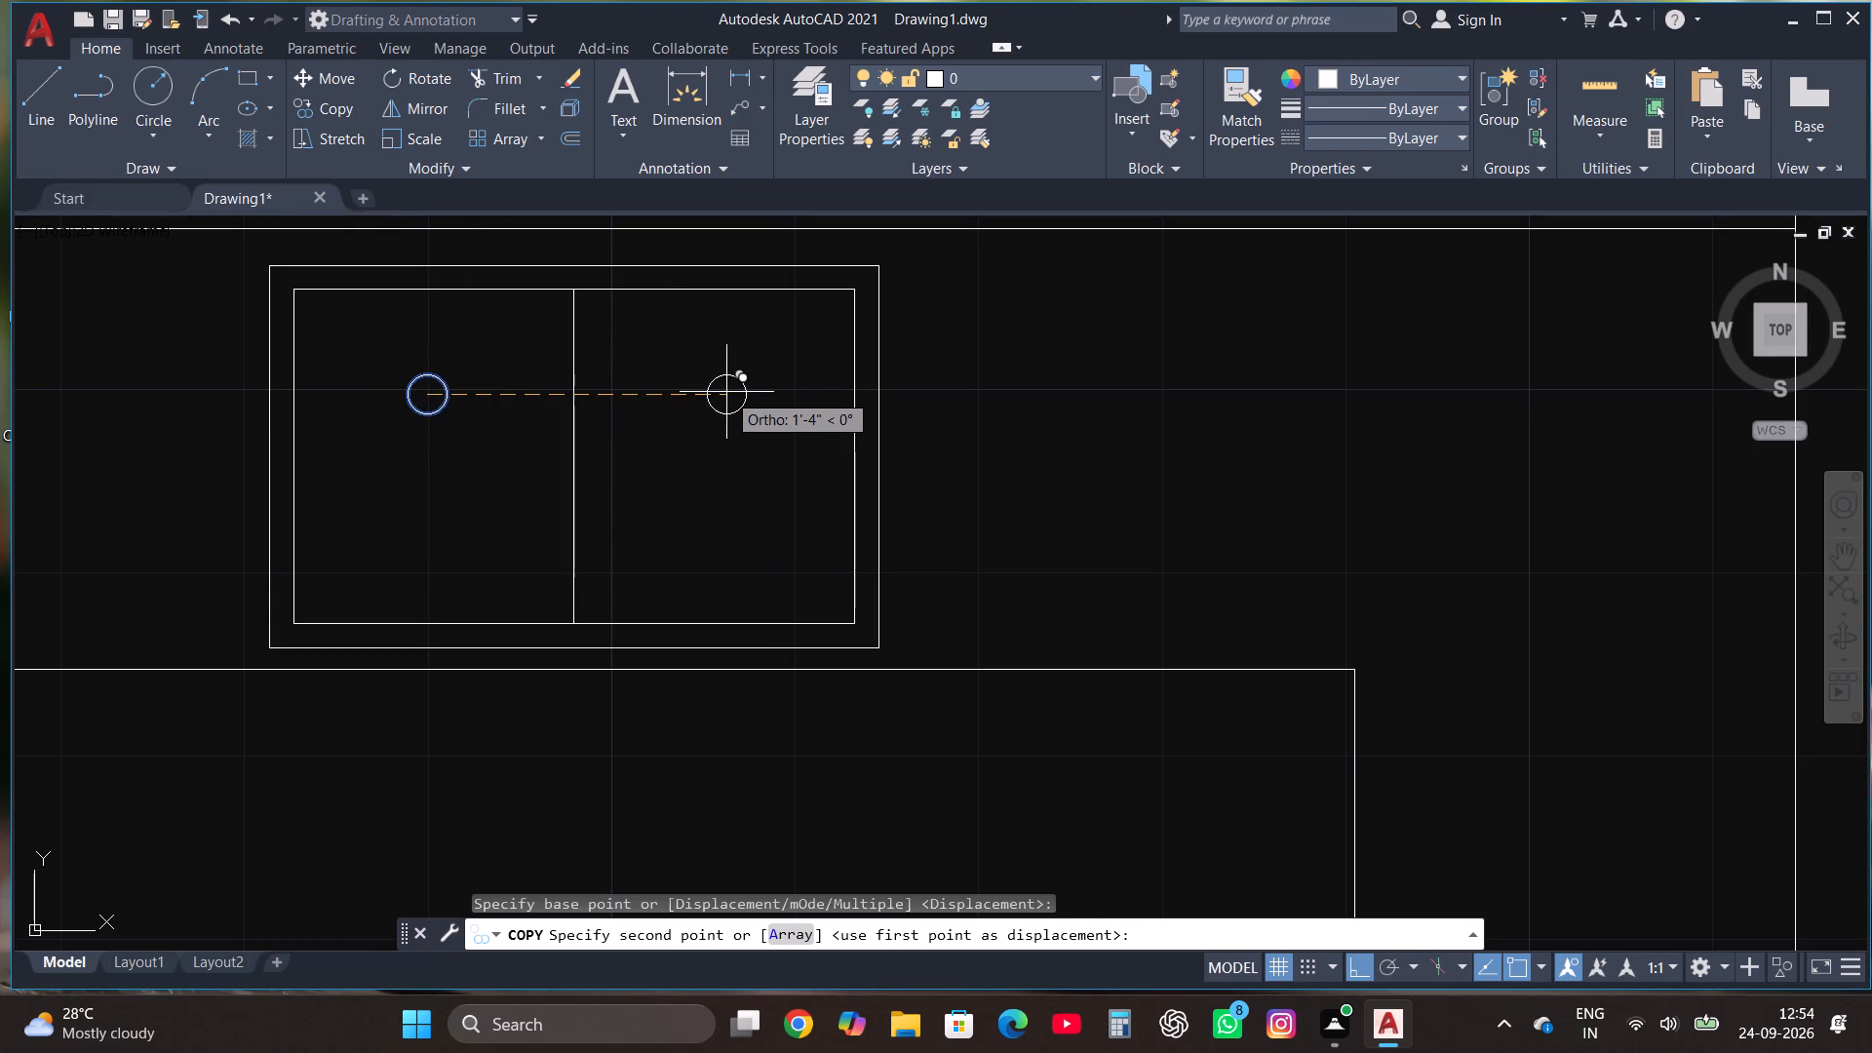
left_click(713, 390)
key("Escape")
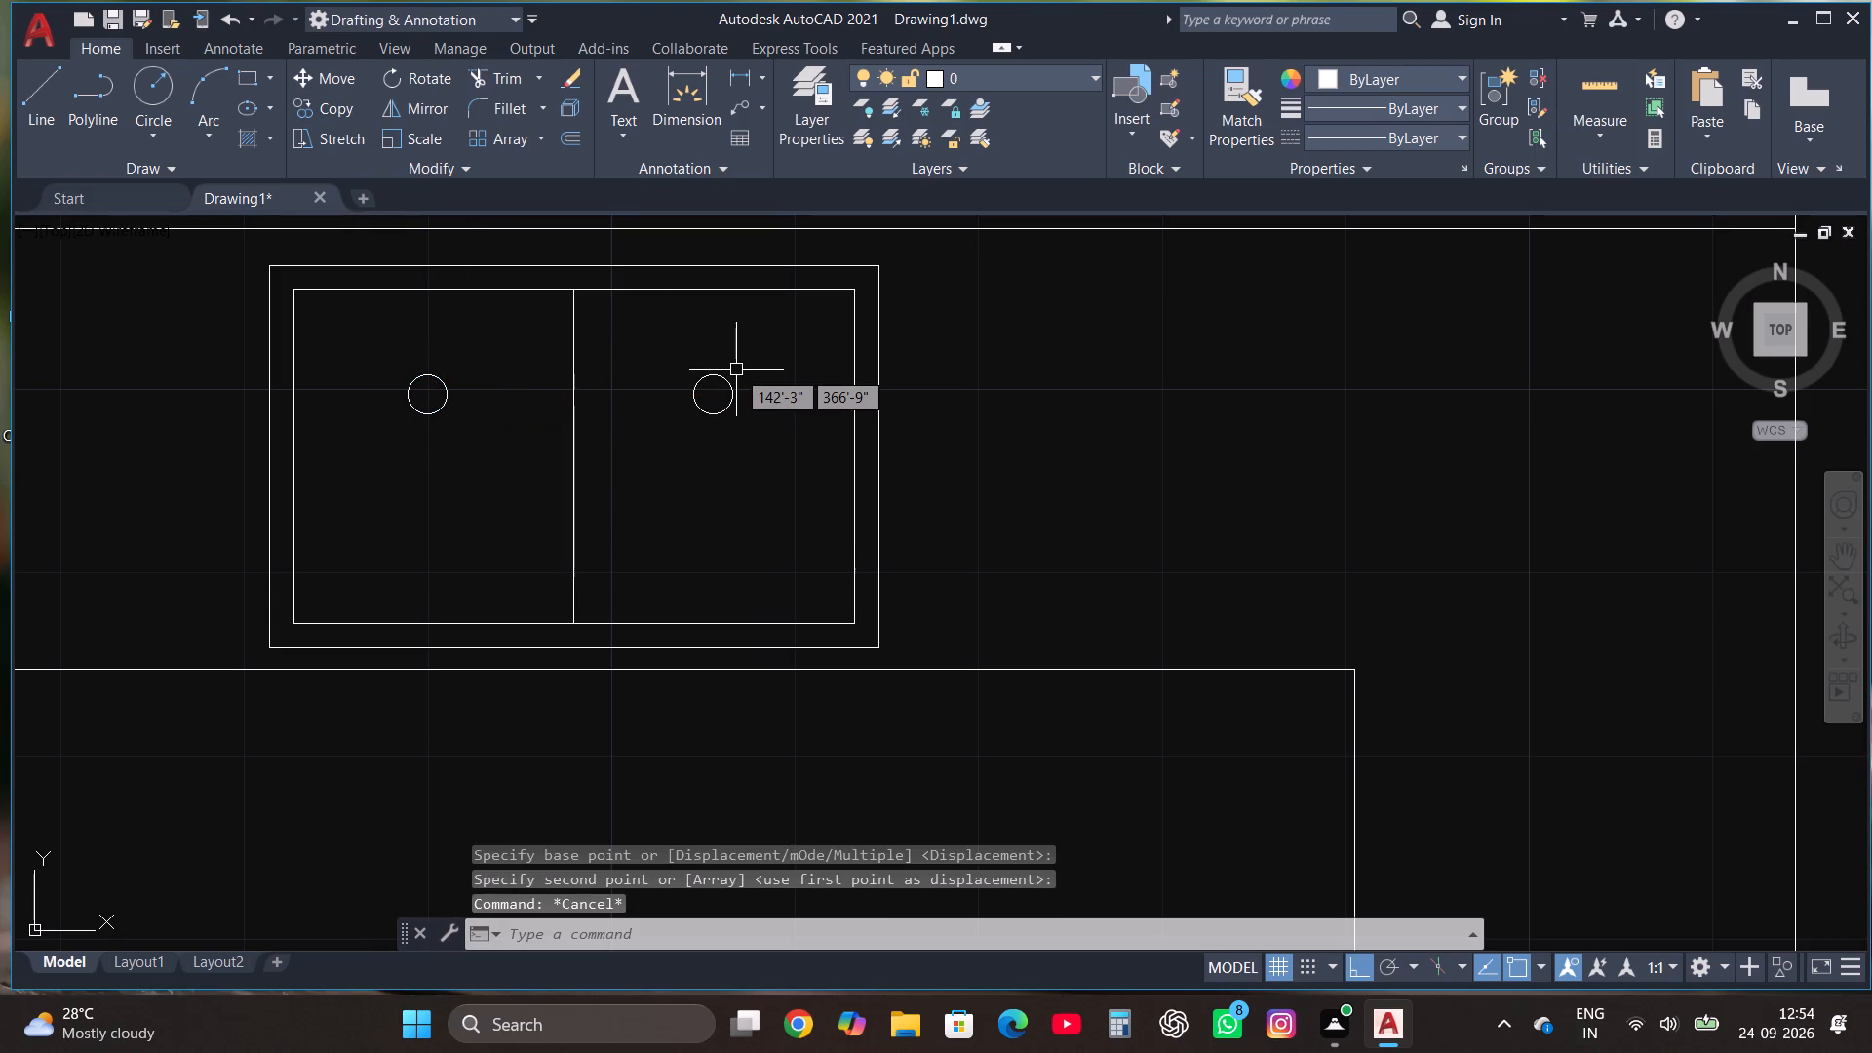
Draw a stove rectangle about 1'-11" by 2'-10" across the vertical counter strip beside the right-hand wall.
scroll(737, 368, "down", 3)
scroll(865, 312, "down", 1)
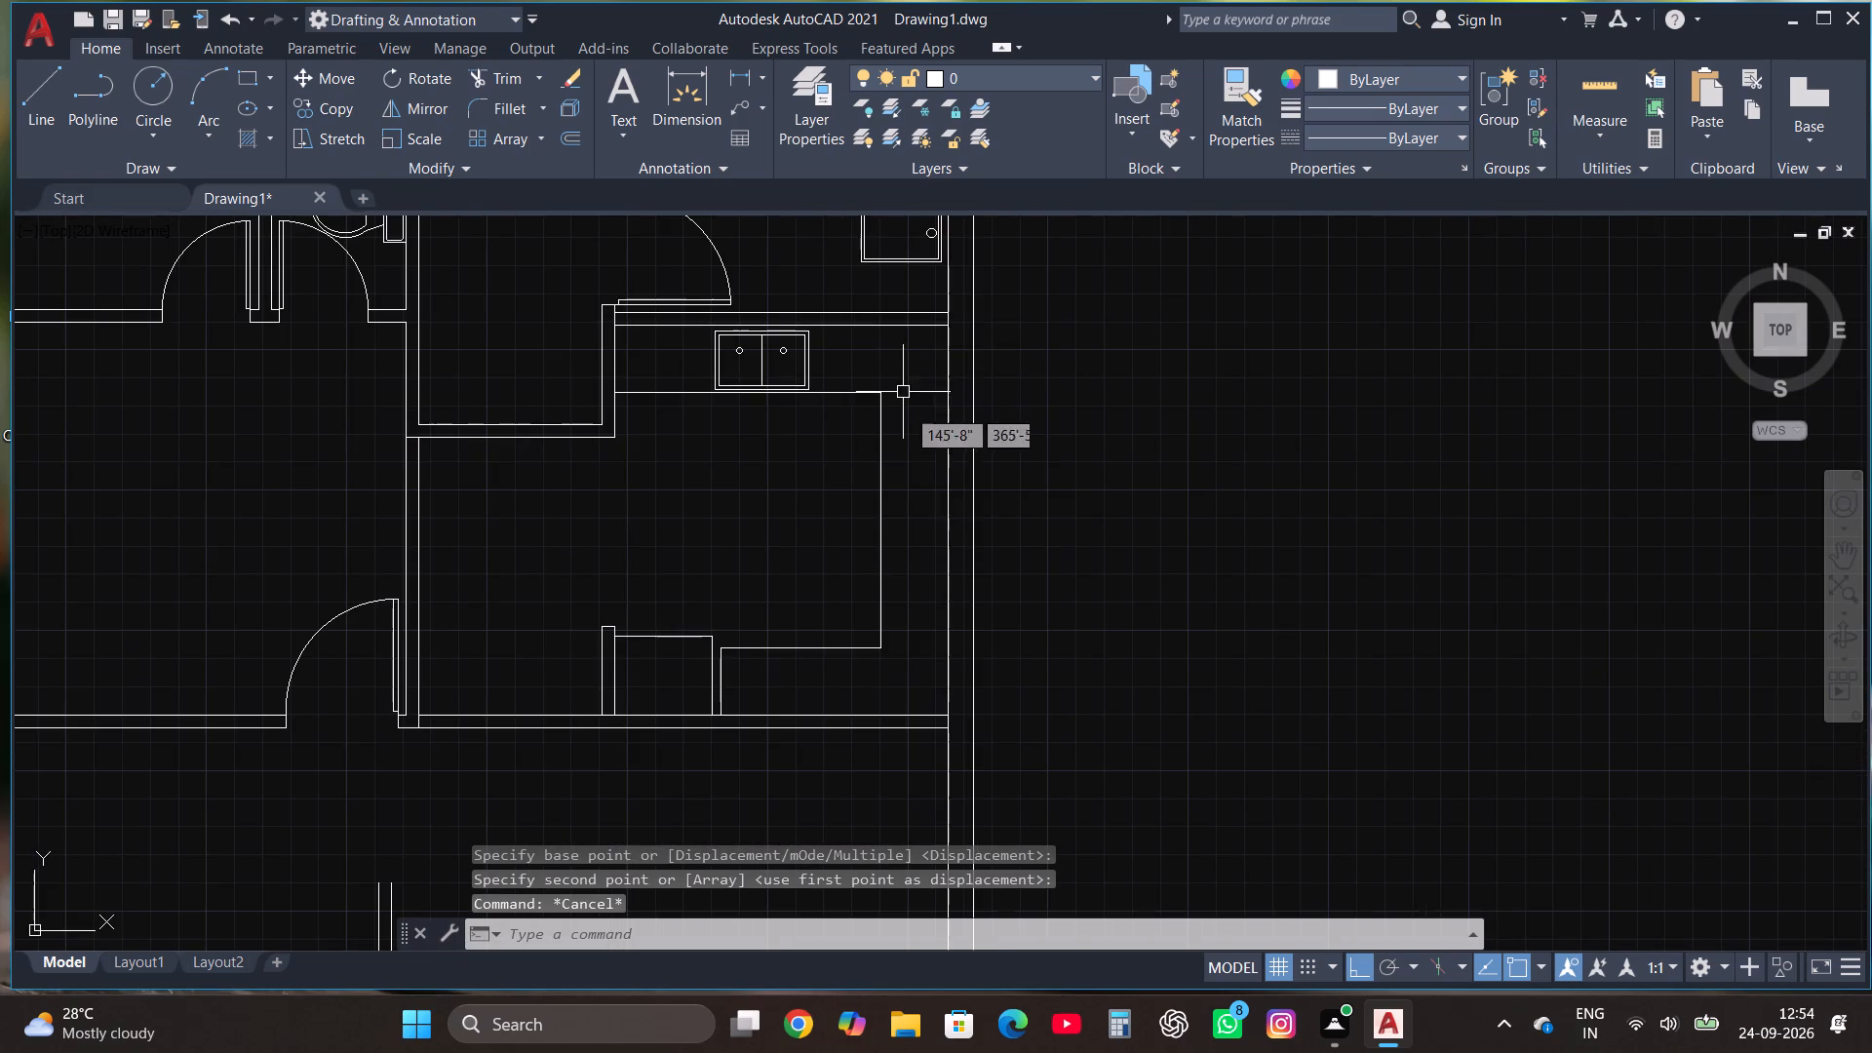
scroll(926, 529, "up", 3)
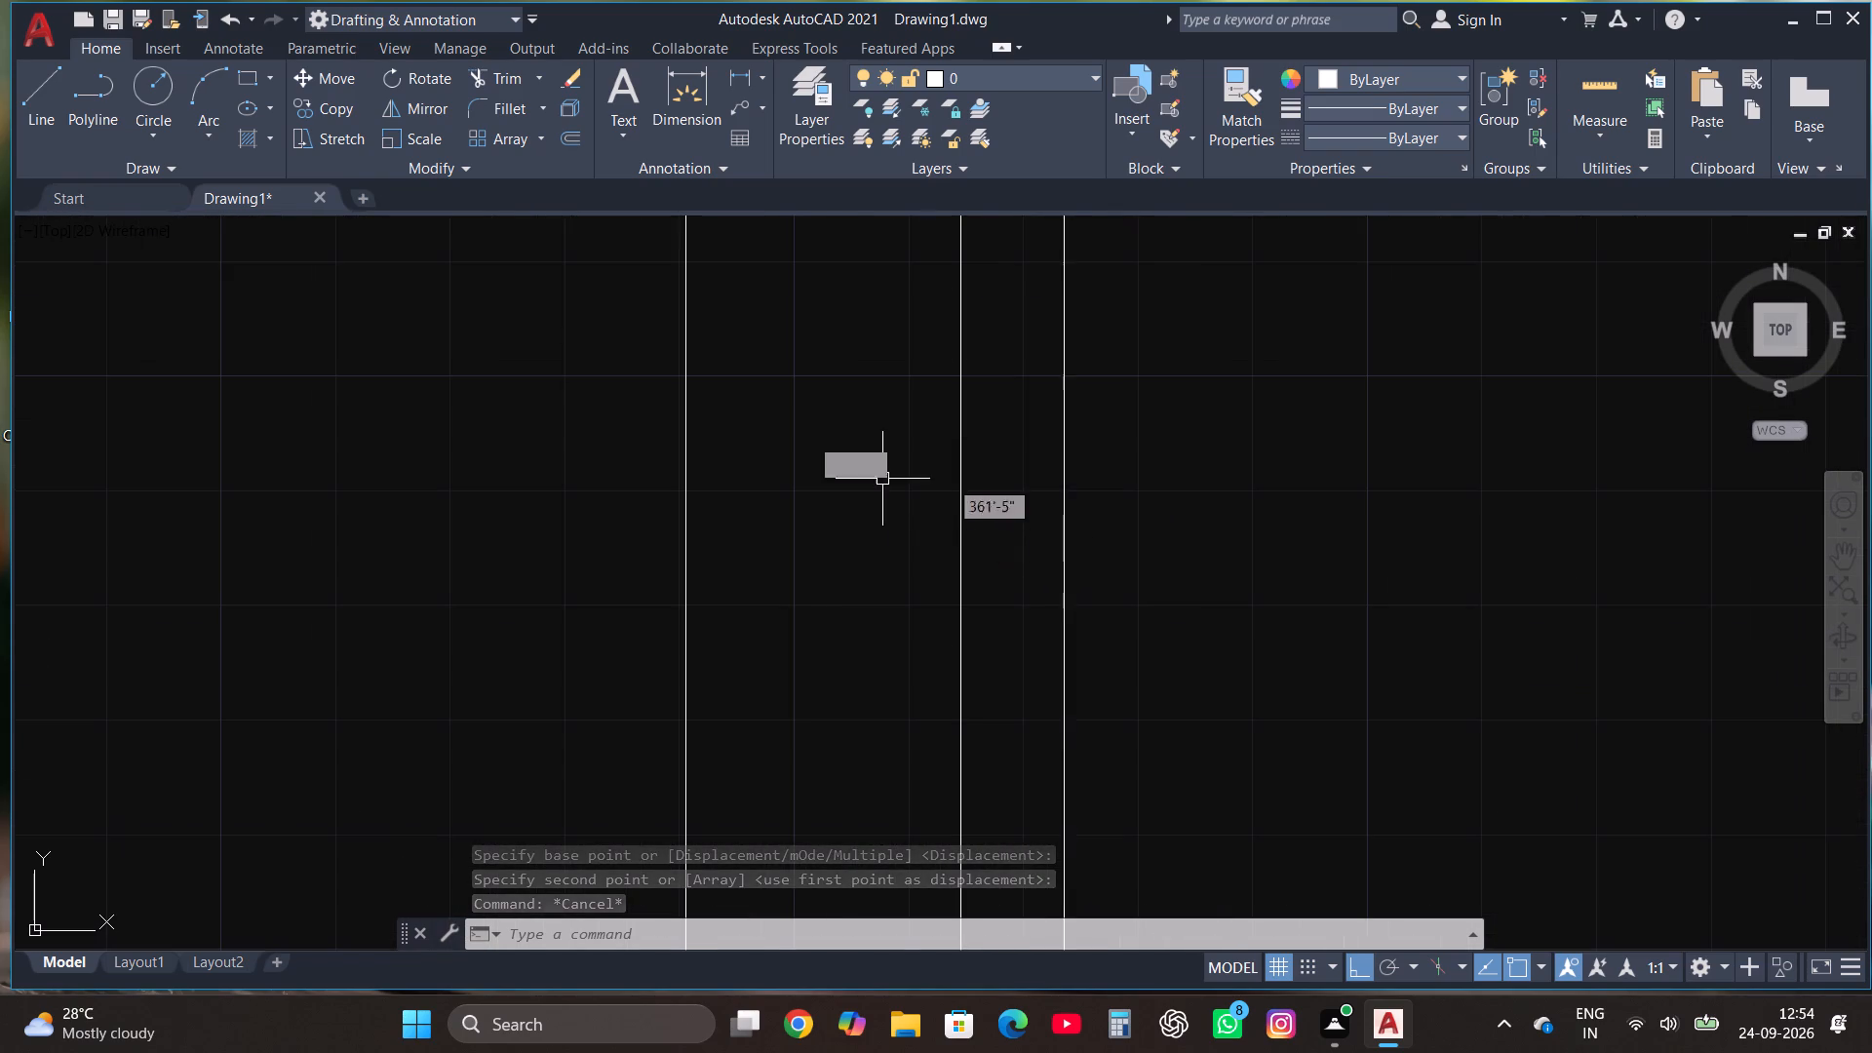
left_click(242, 77)
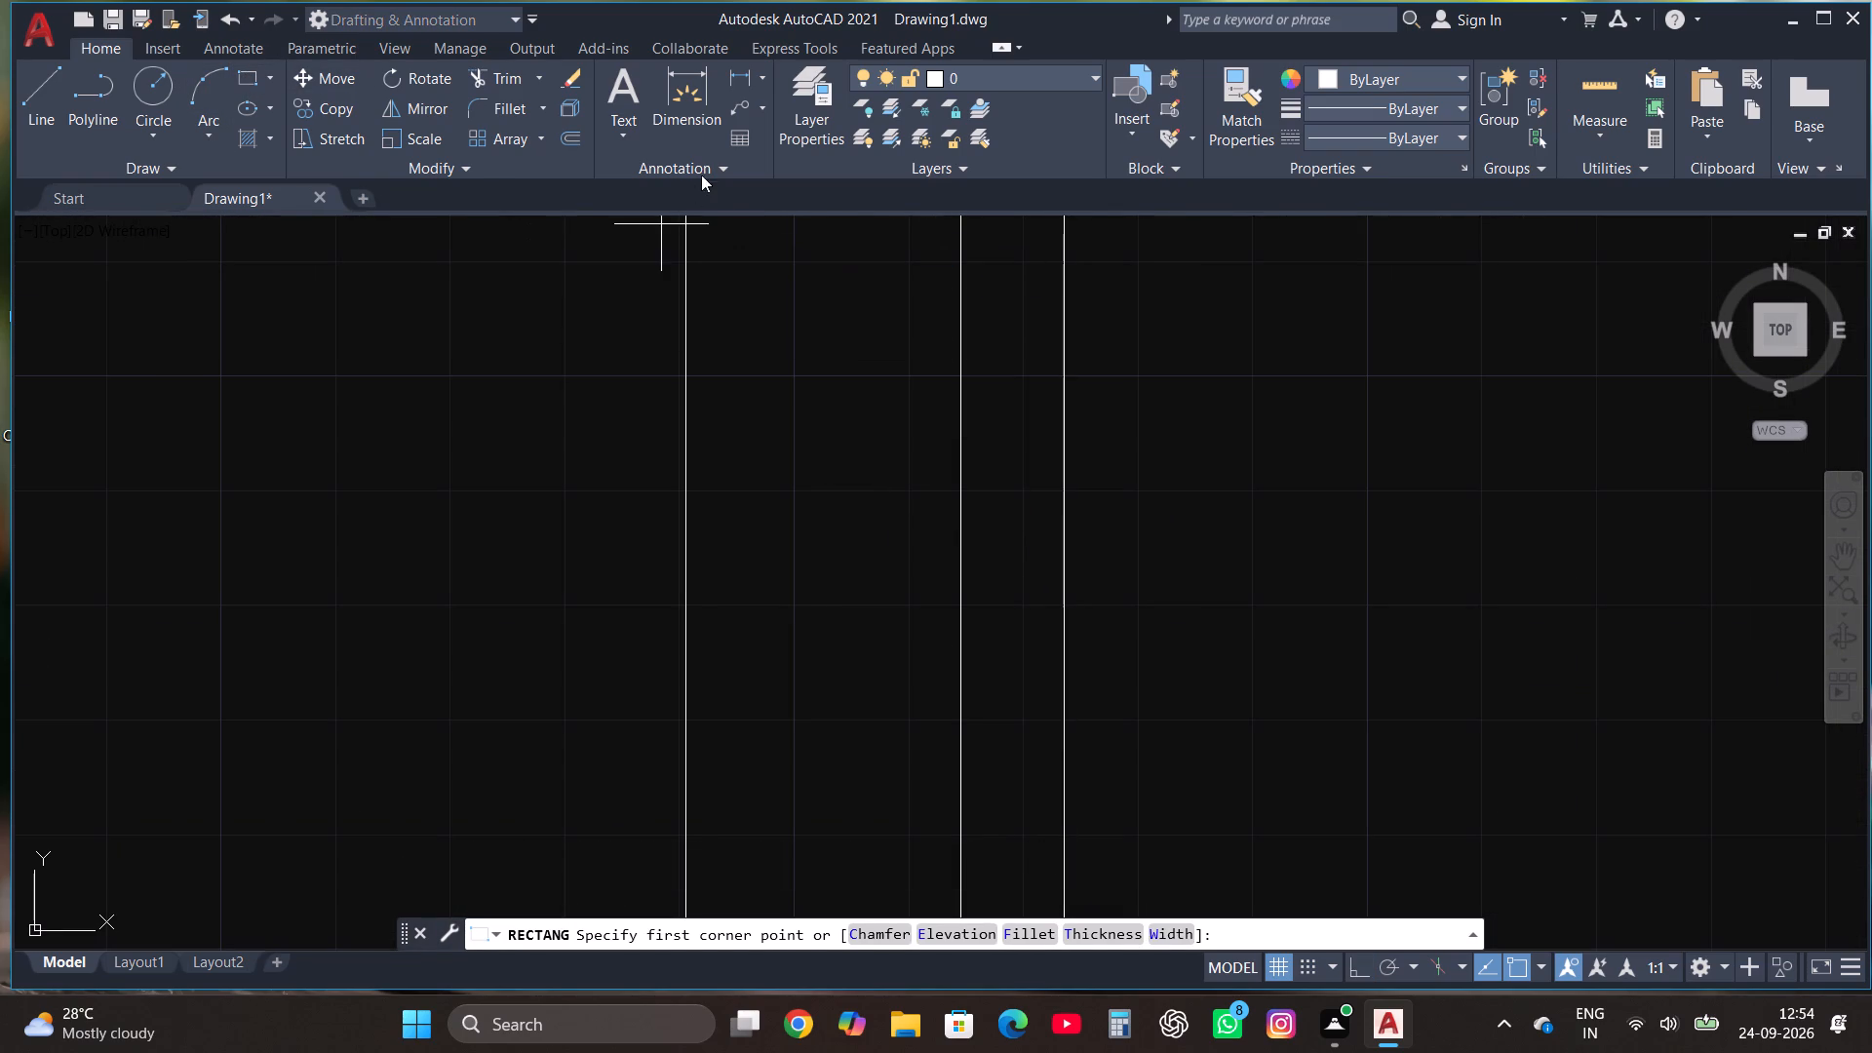
scroll(663, 555, "down", 3)
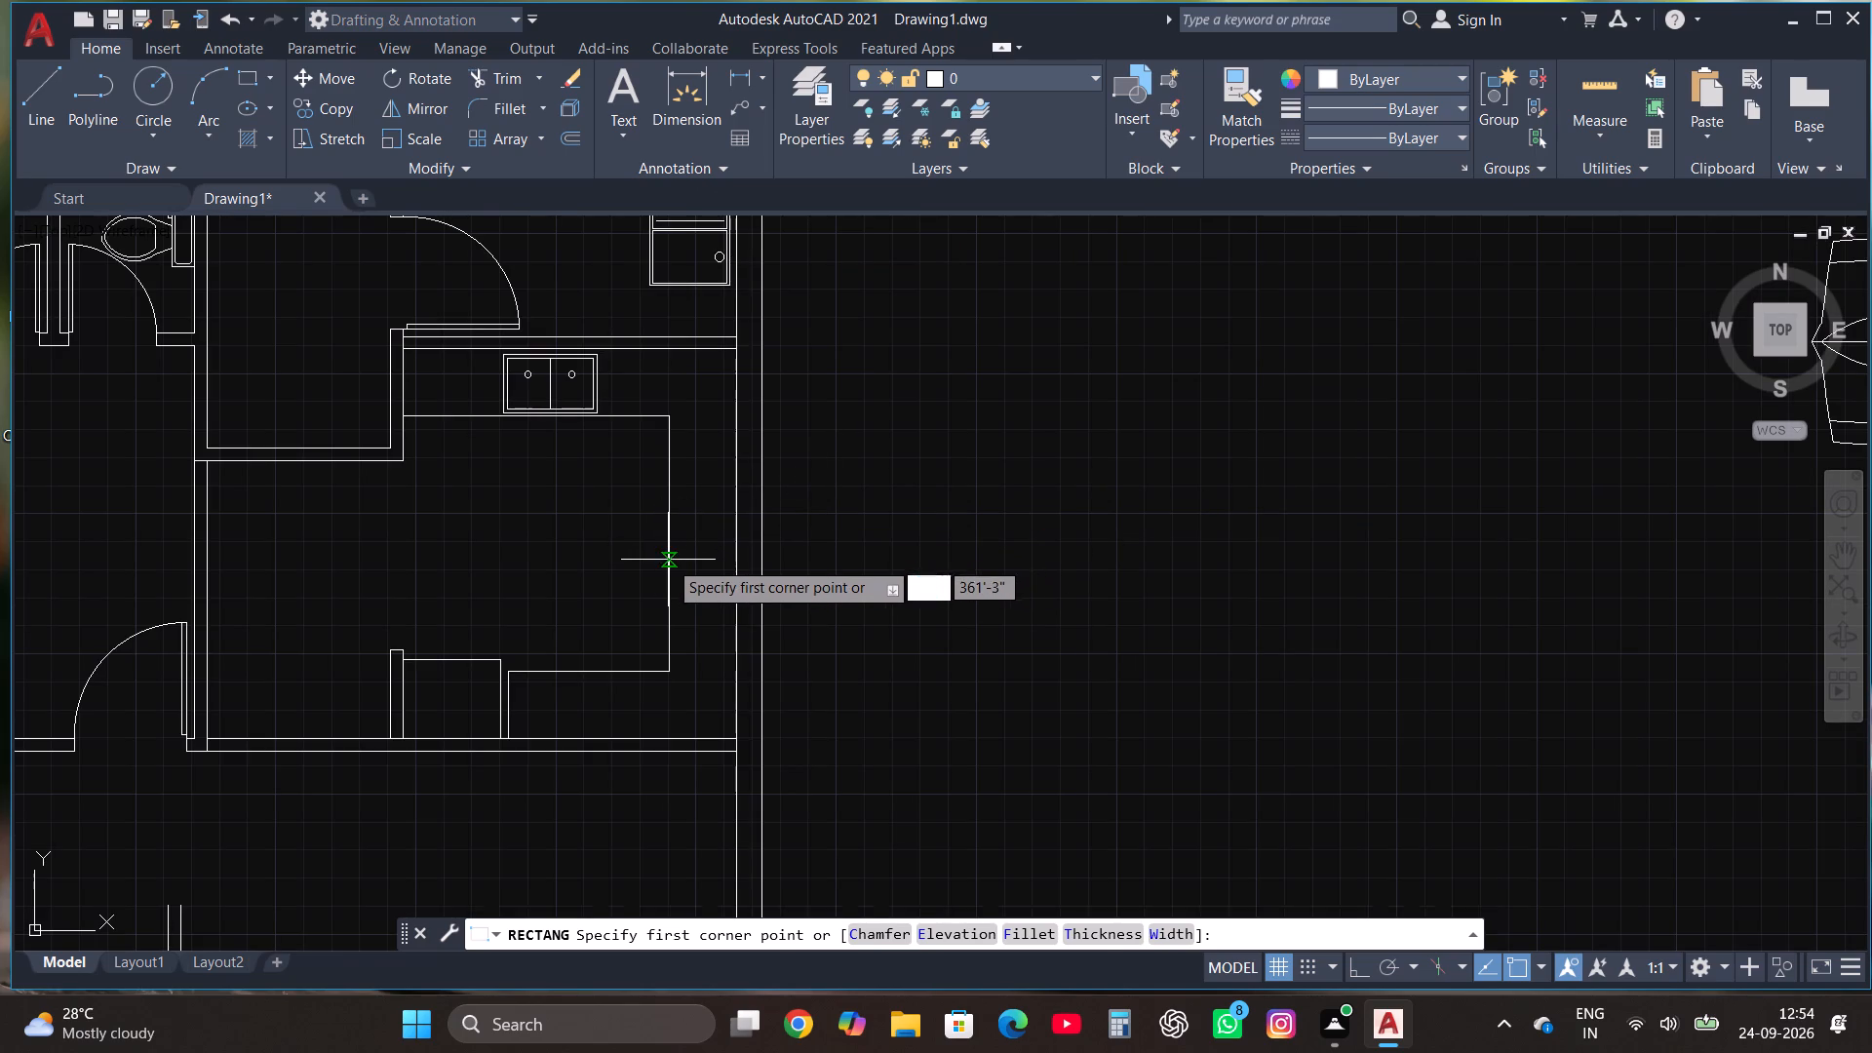
scroll(670, 563, "up", 1)
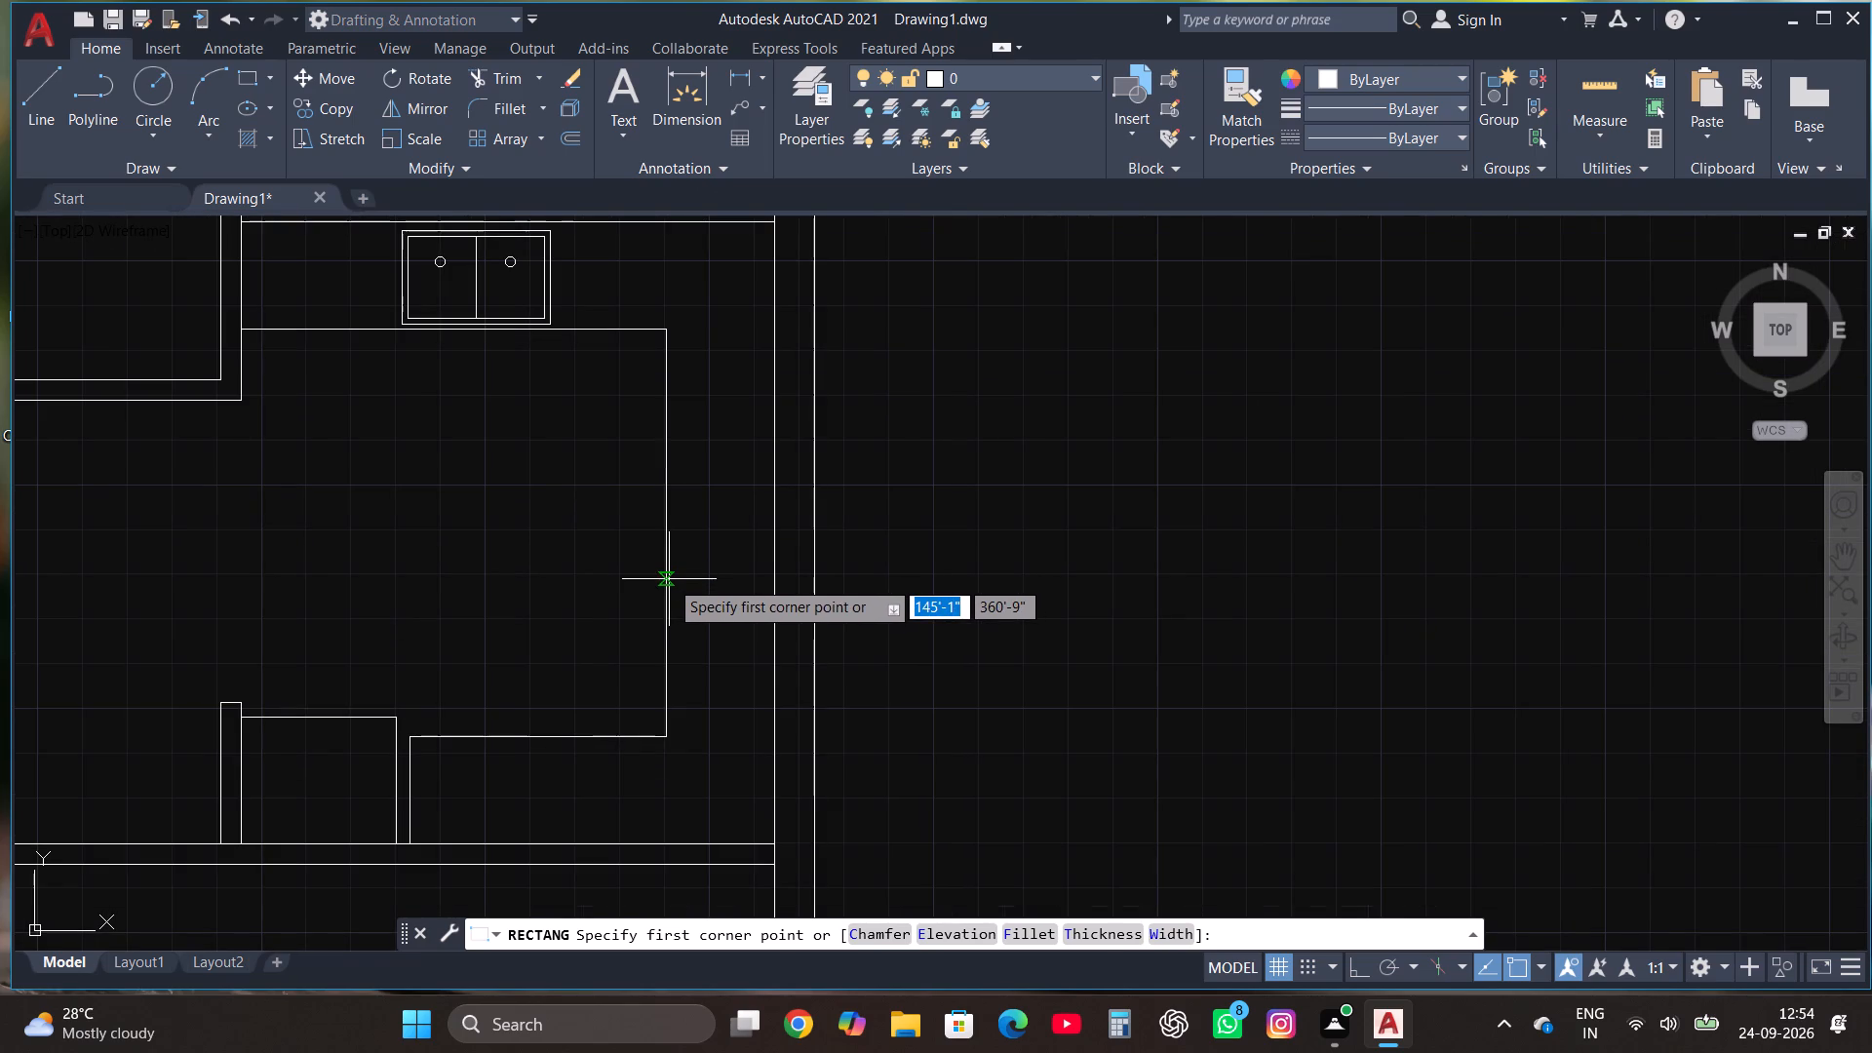
left_click(671, 580)
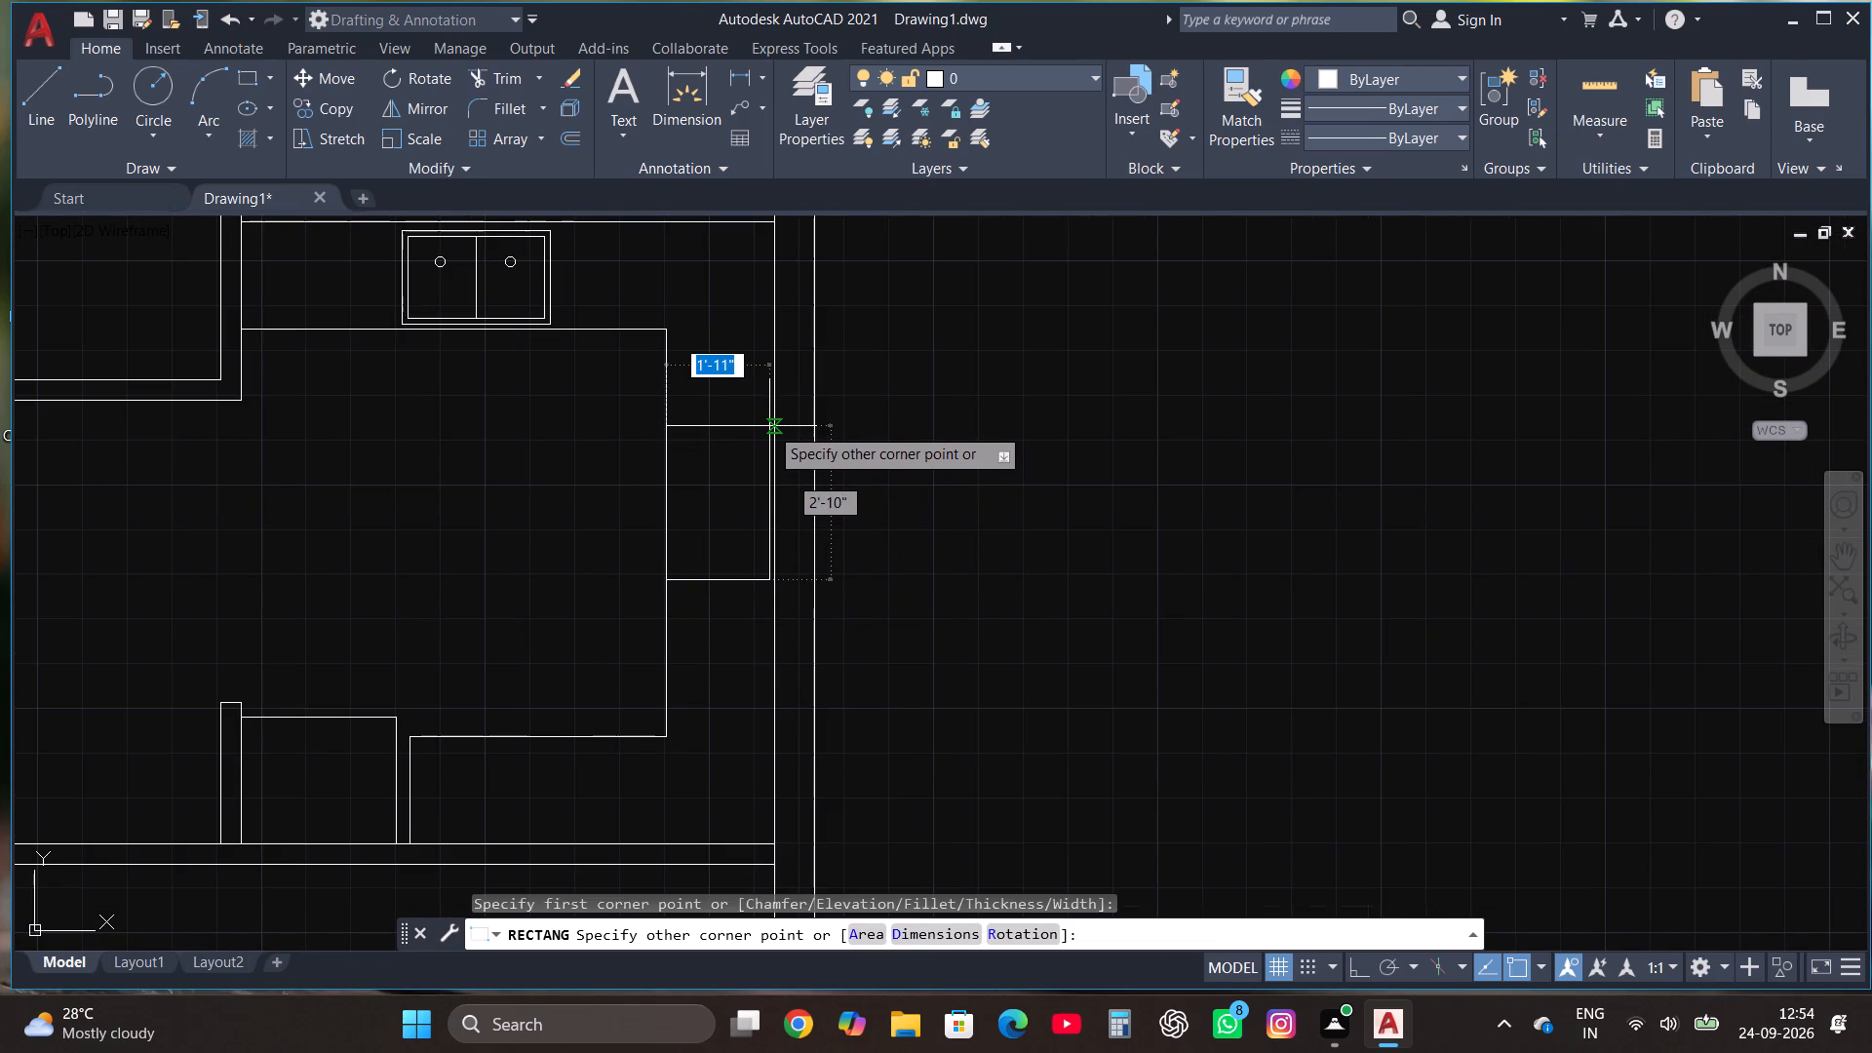
left_click(769, 425)
Draw a burner circle of about 5" radius in the stove's upper-left corner and copy it diagonally, with Ortho off, to the lower-right corner.
scroll(751, 456, "up", 2)
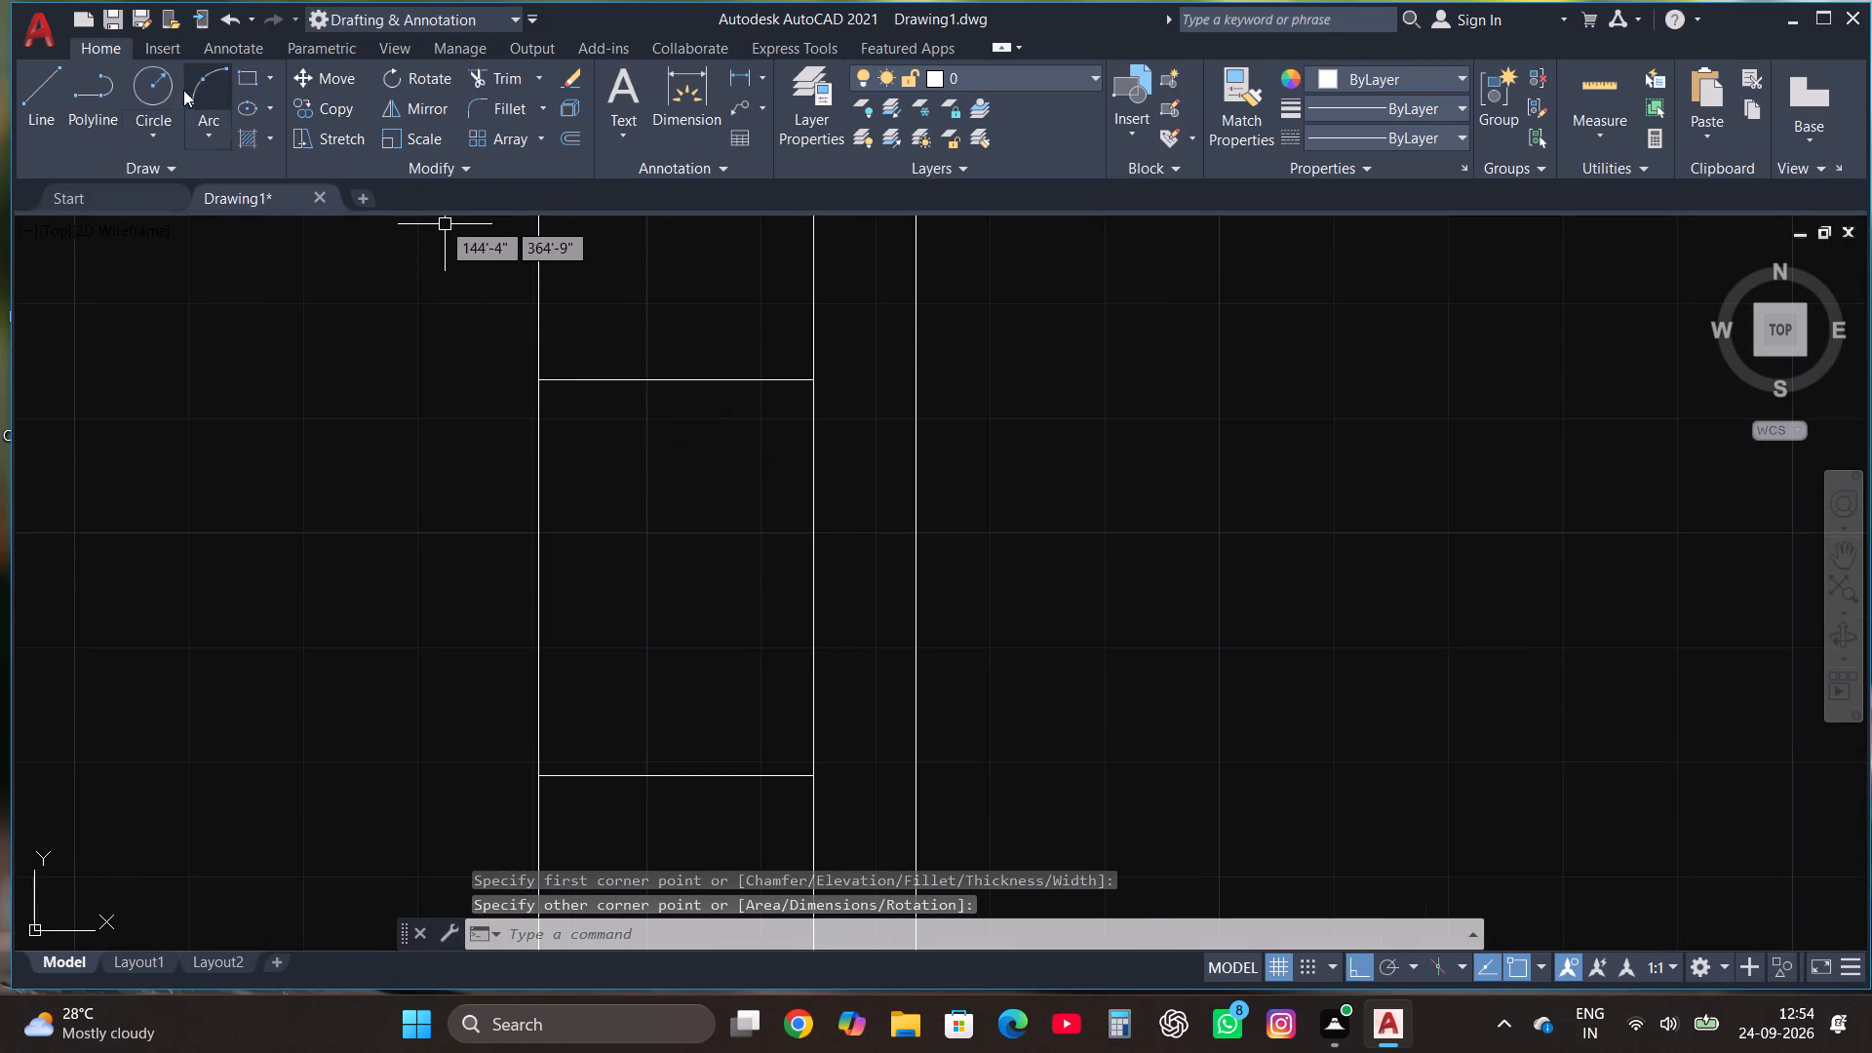
left_click(144, 76)
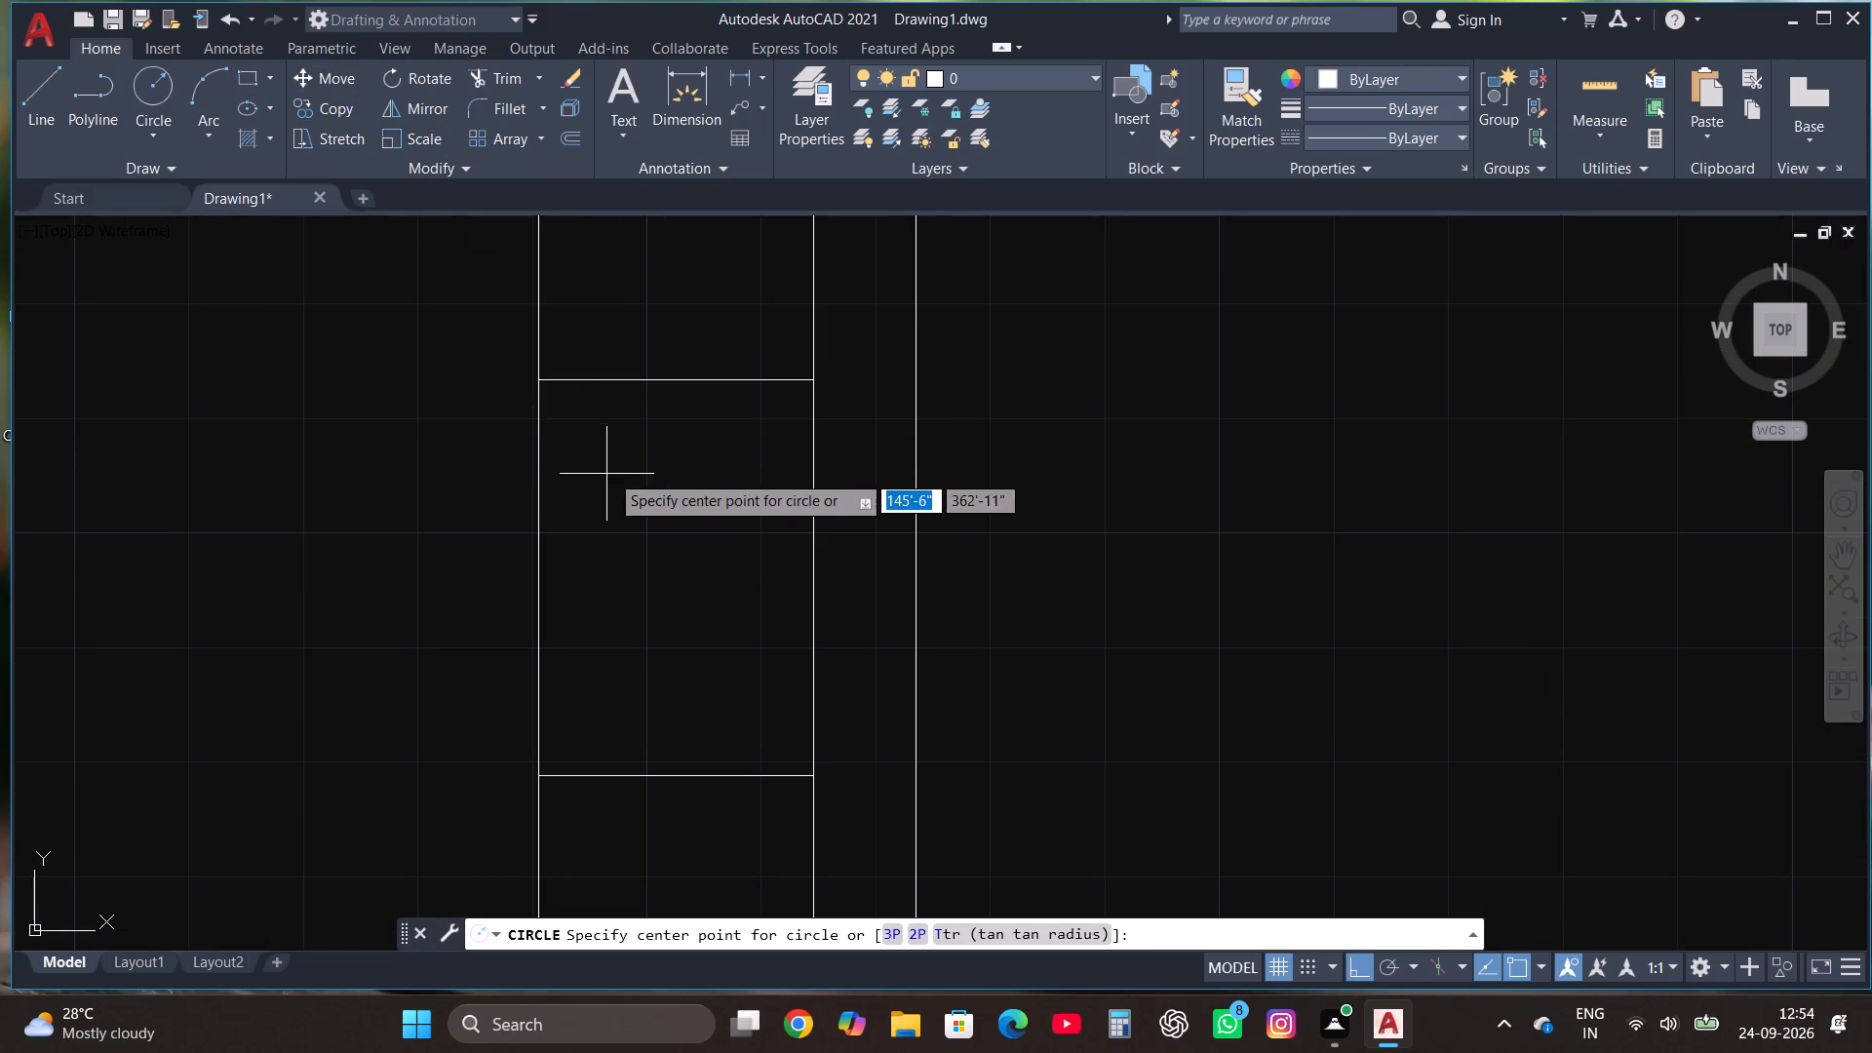
left_click(625, 461)
left_click(673, 517)
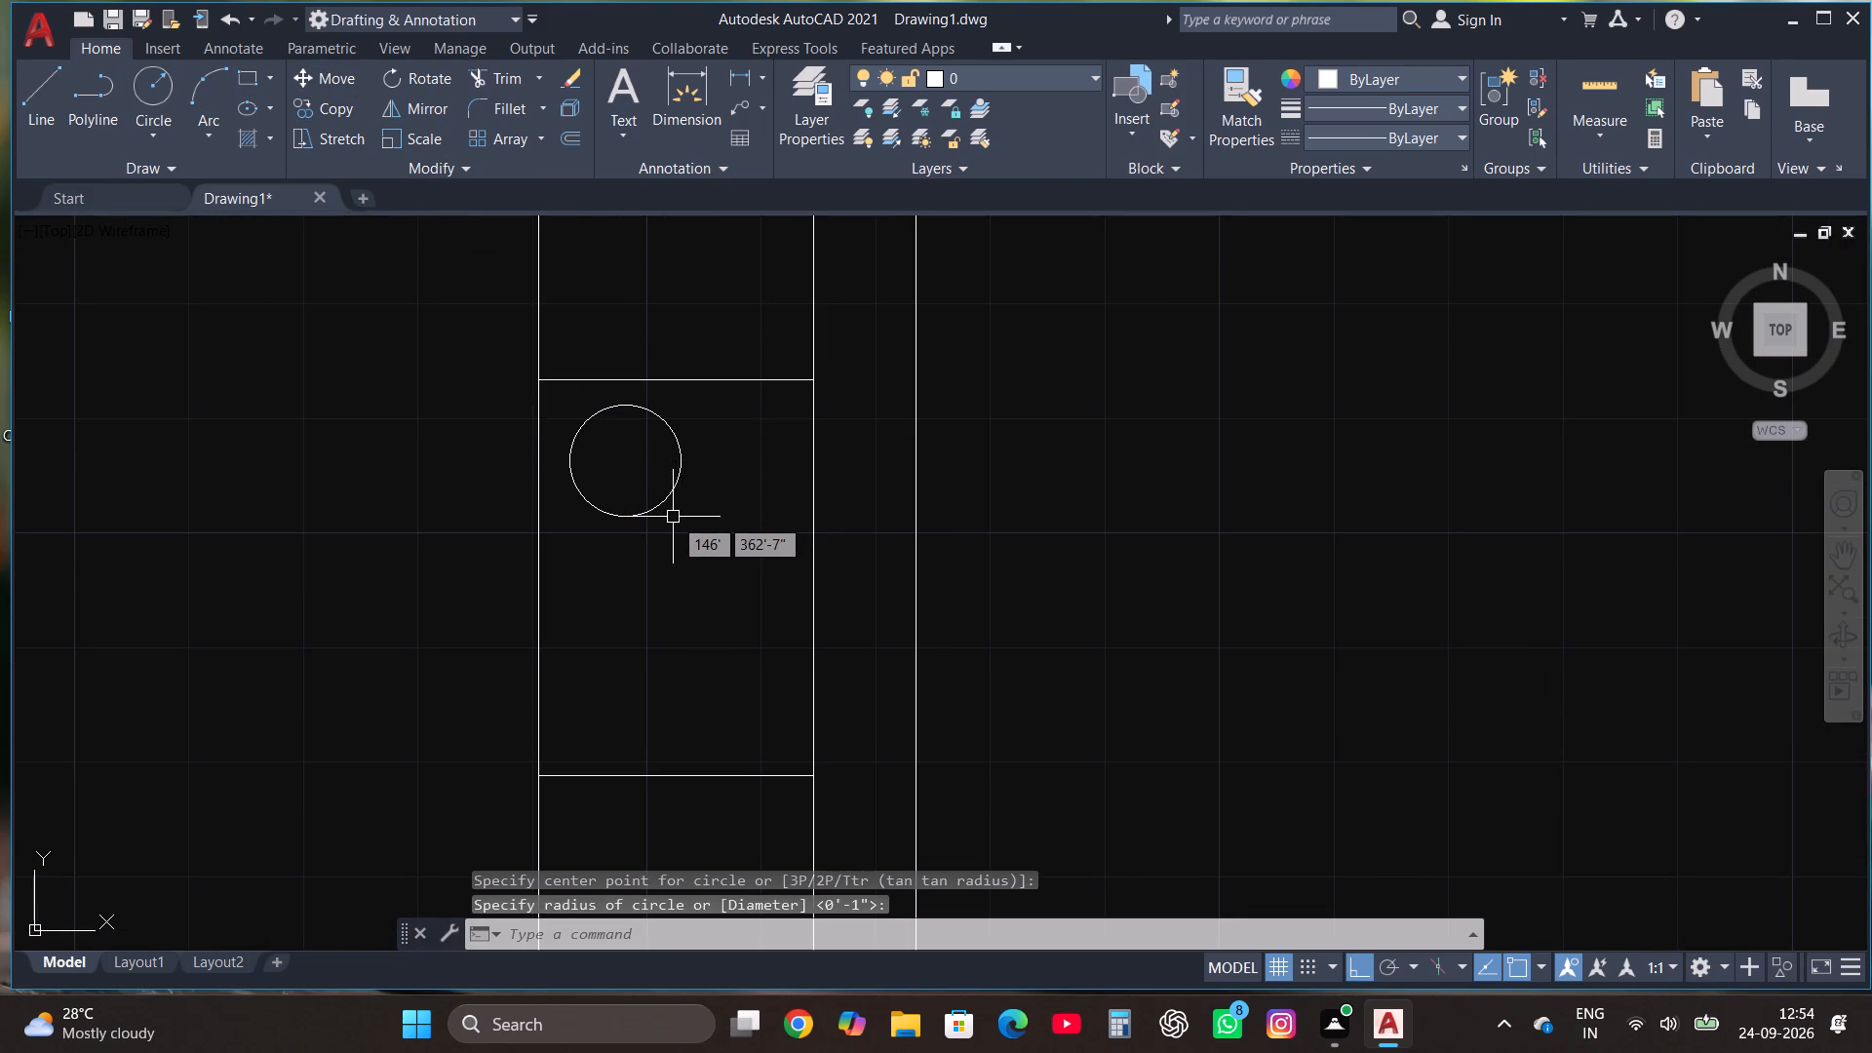
left_click(680, 481)
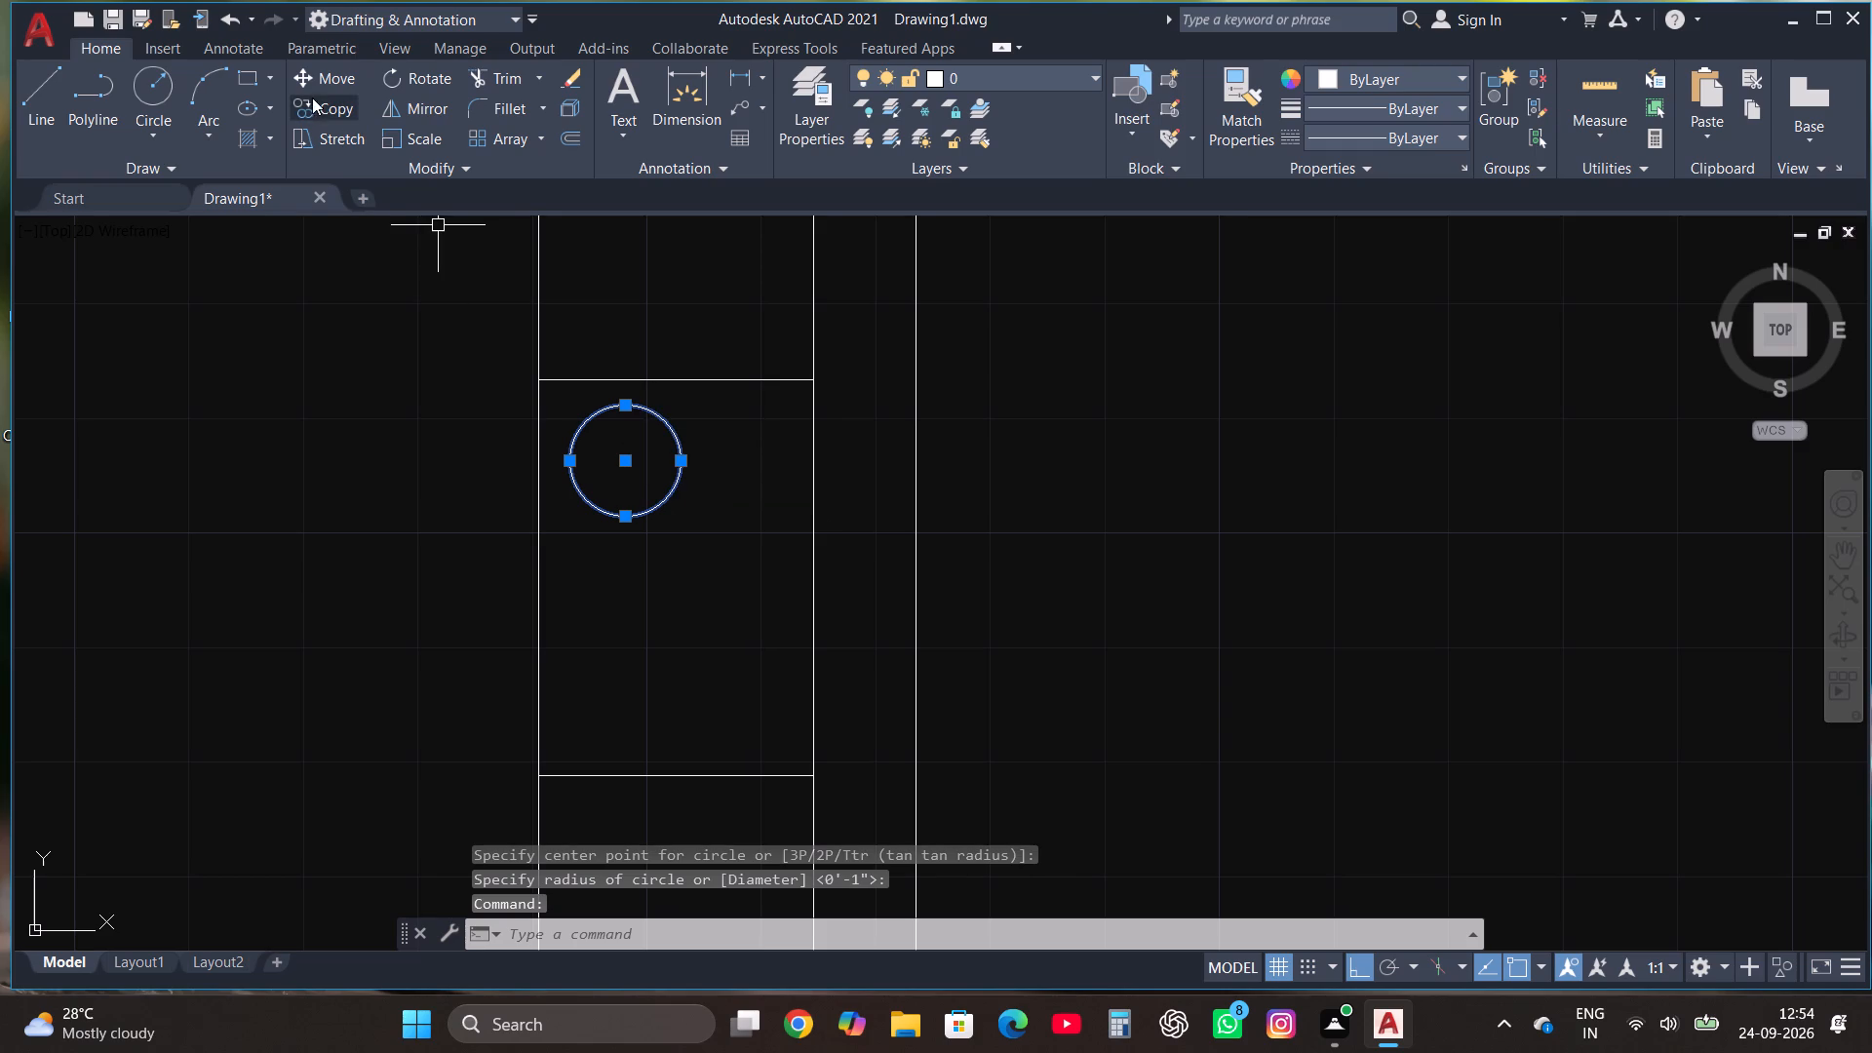
left_click(323, 101)
left_click(619, 470)
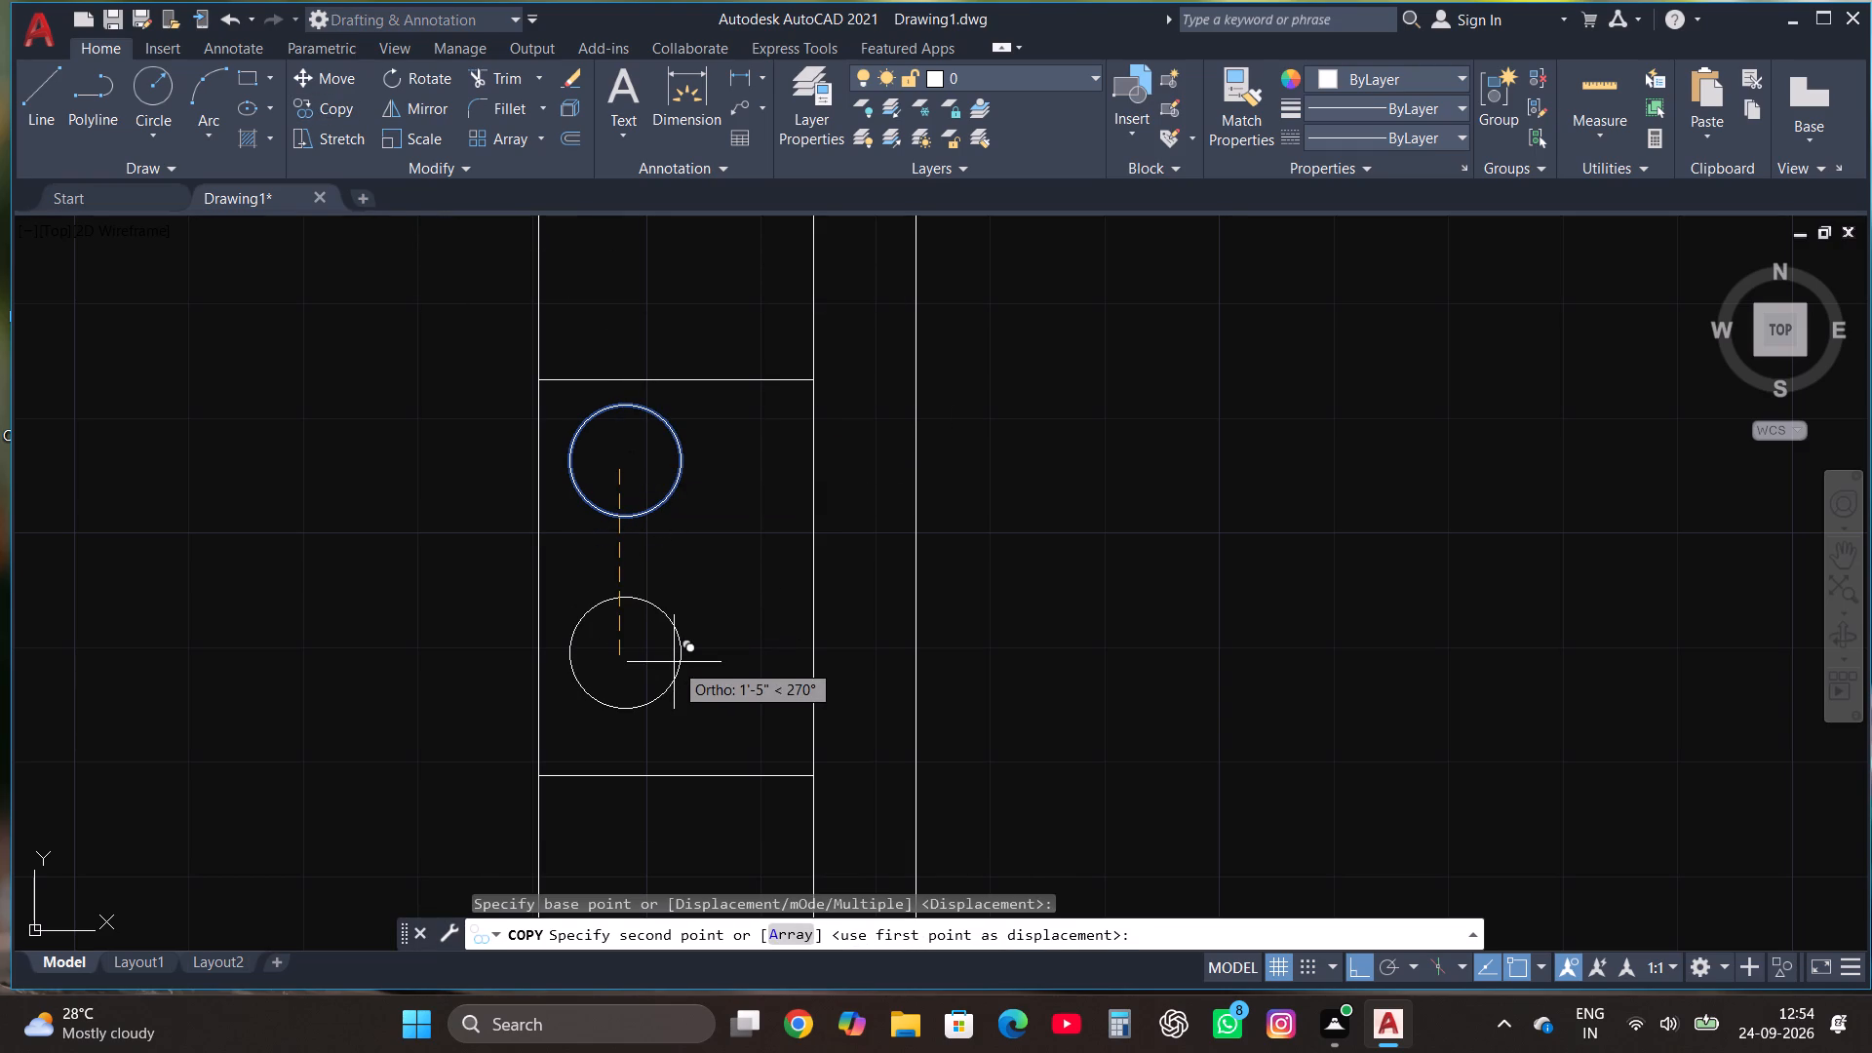
key("F8")
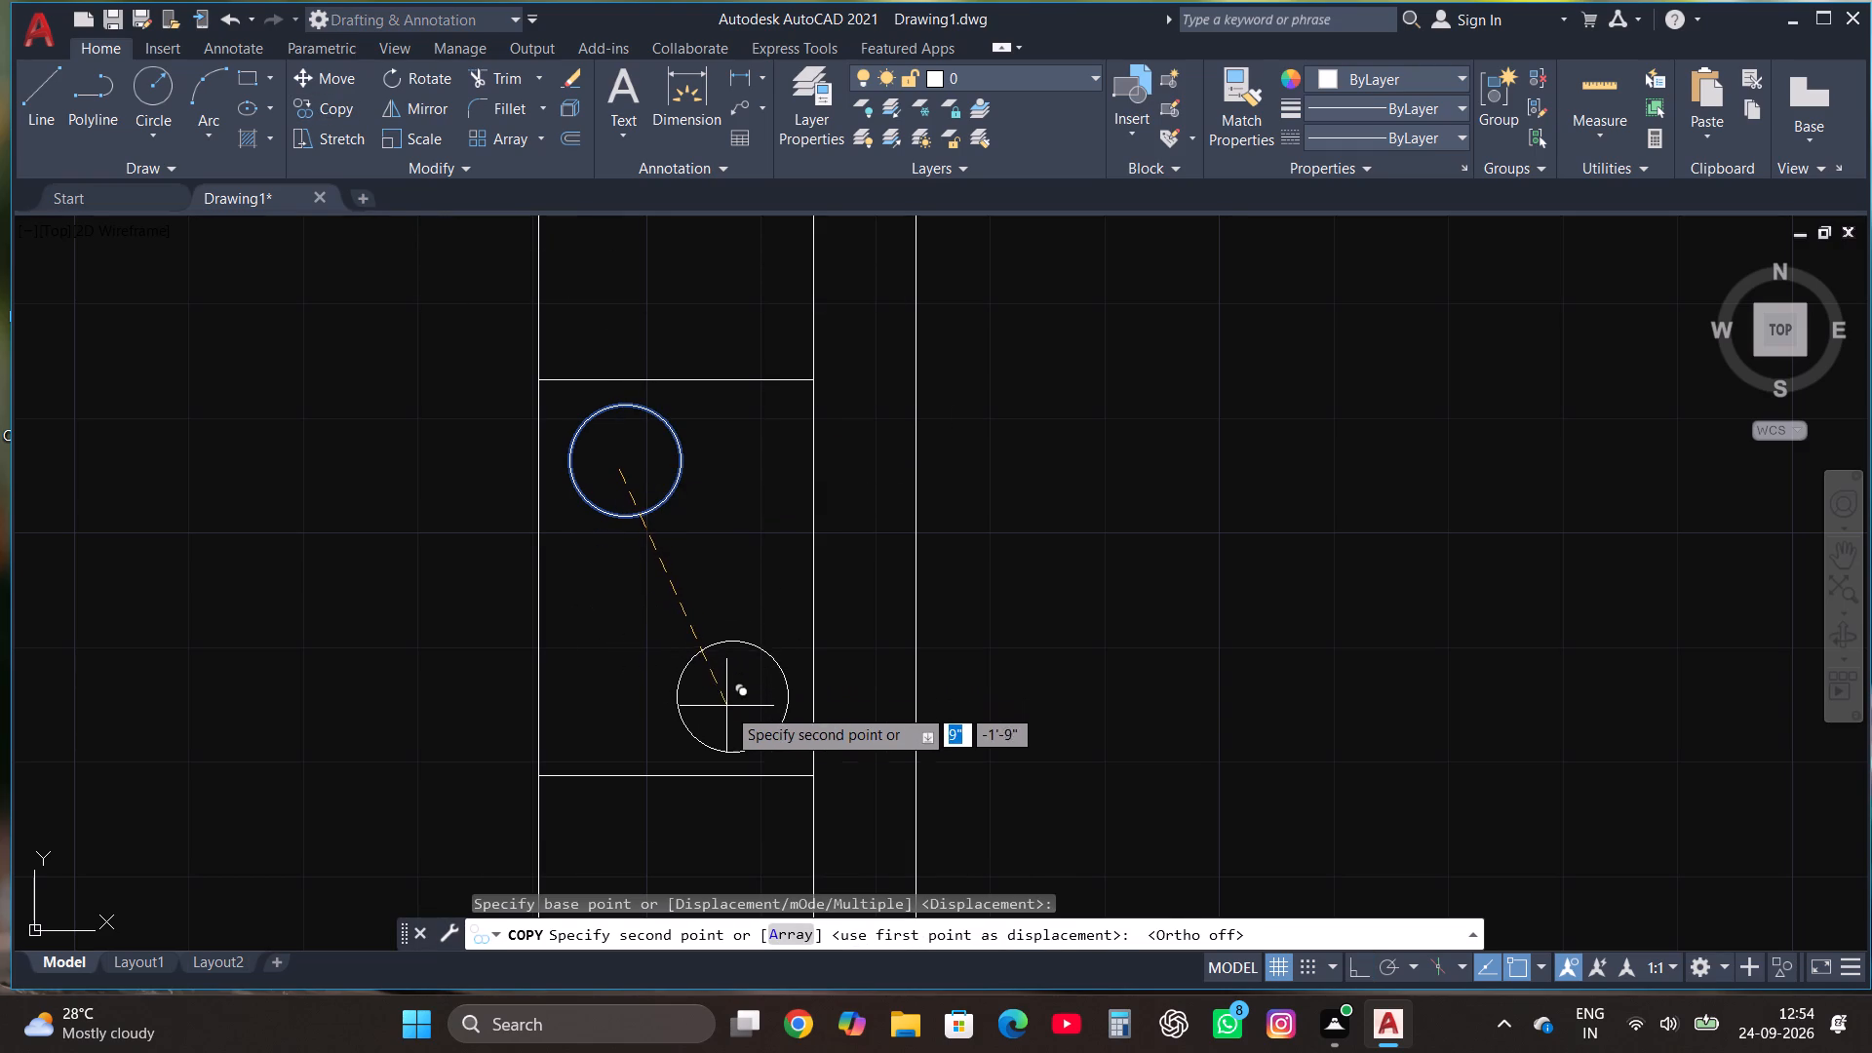
left_click(726, 707)
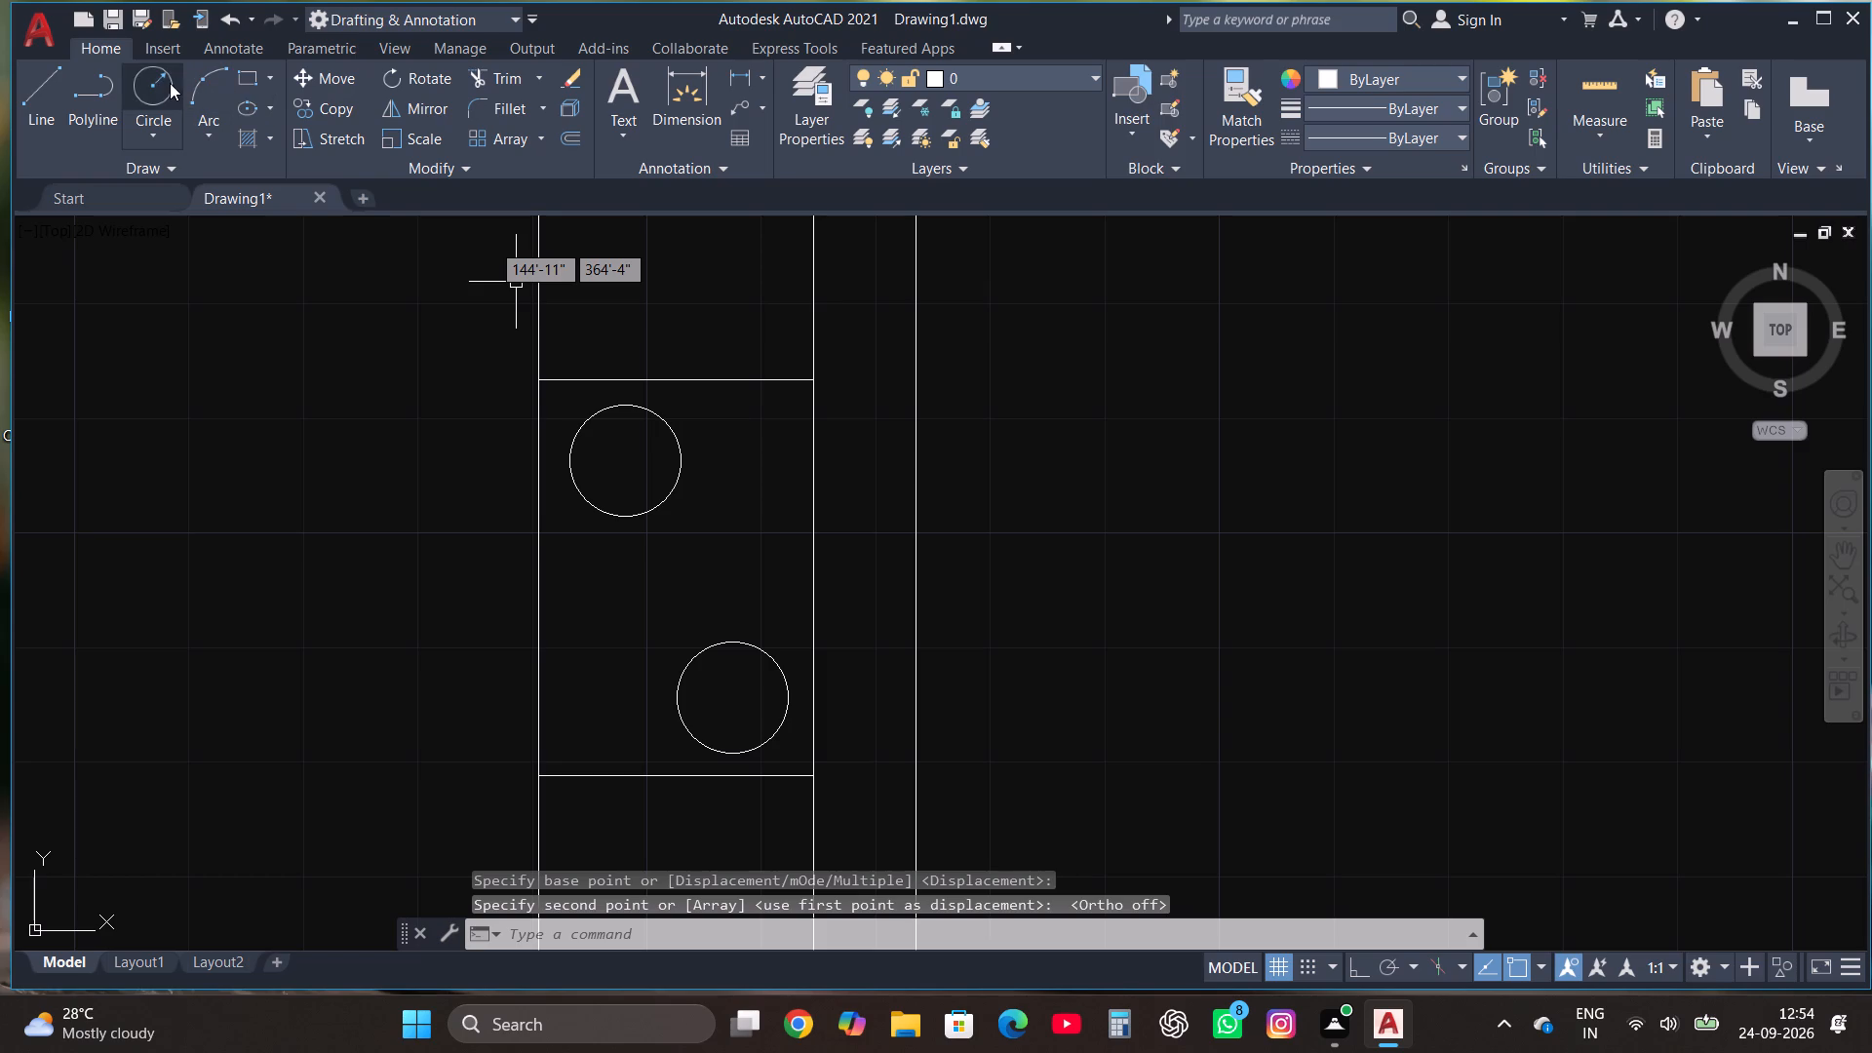
Draw a smaller burner circle of about 3" radius in the stove's upper-right corner and copy it to the lower-left corner.
left_click(168, 80)
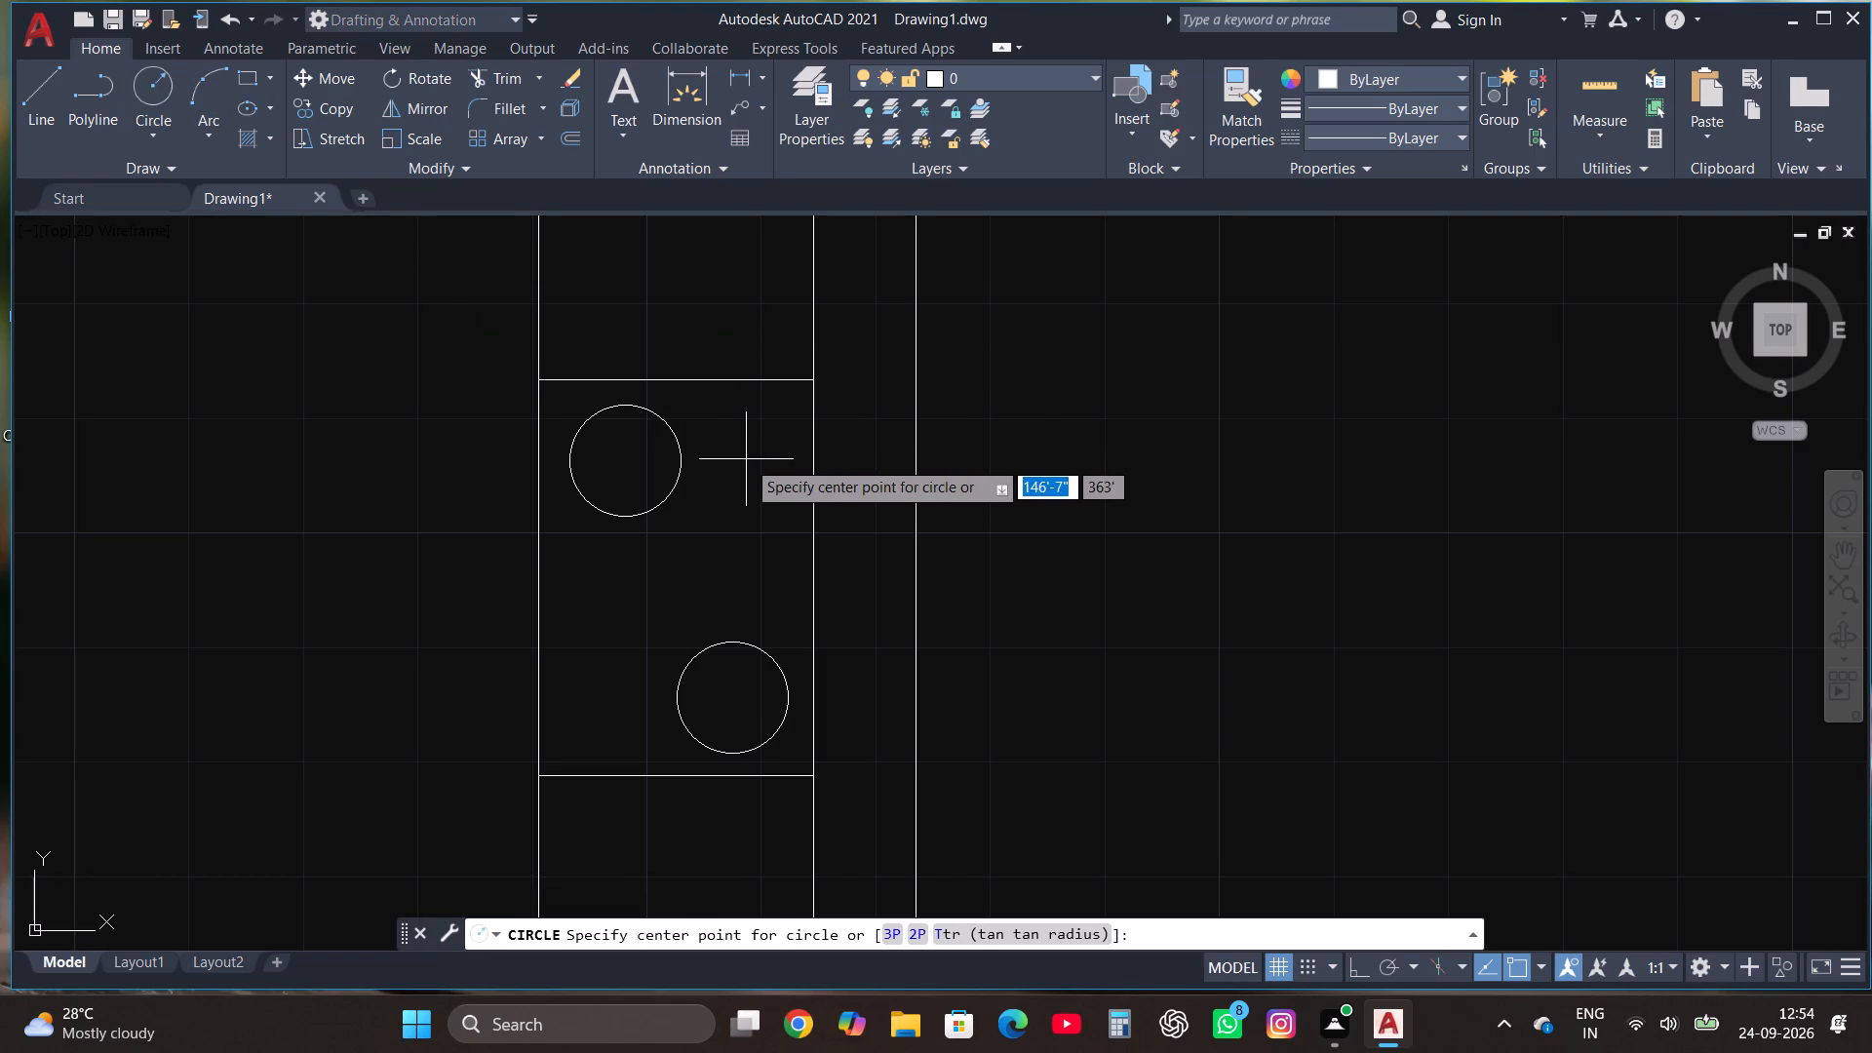
left_click(745, 456)
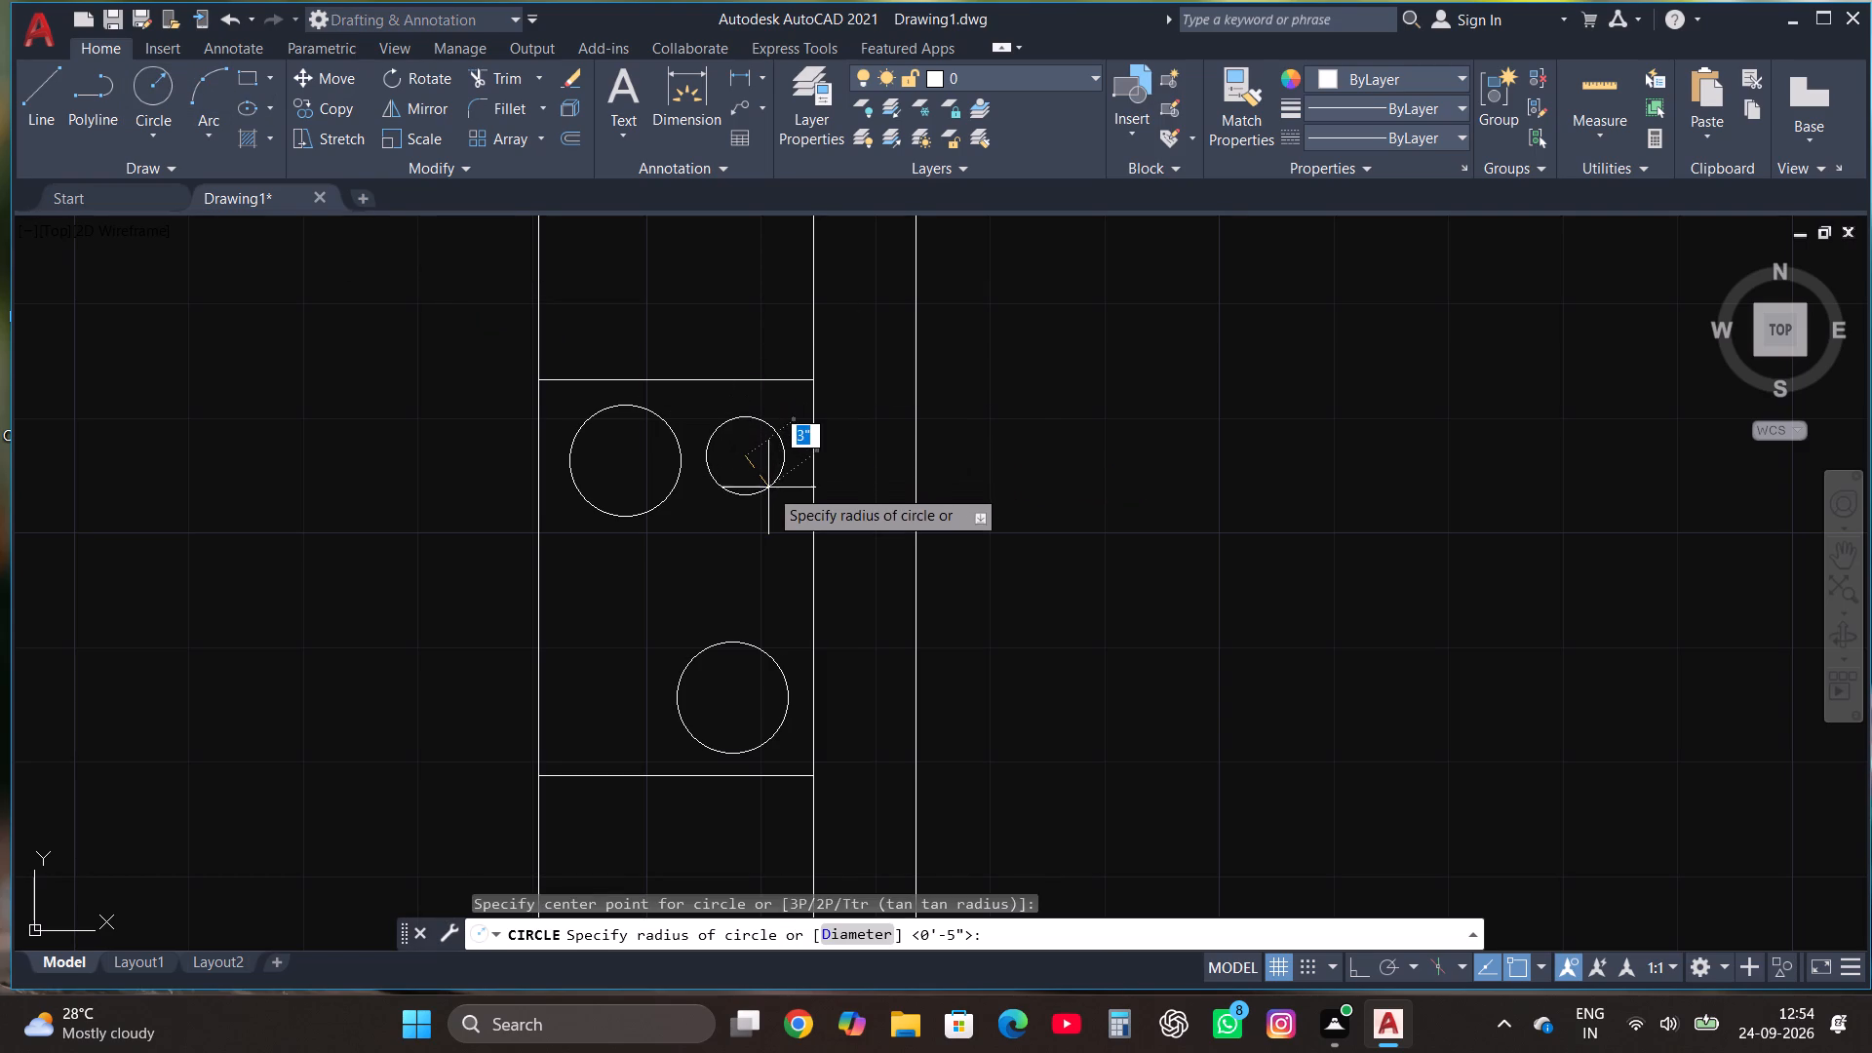
left_click(768, 487)
left_click(736, 423)
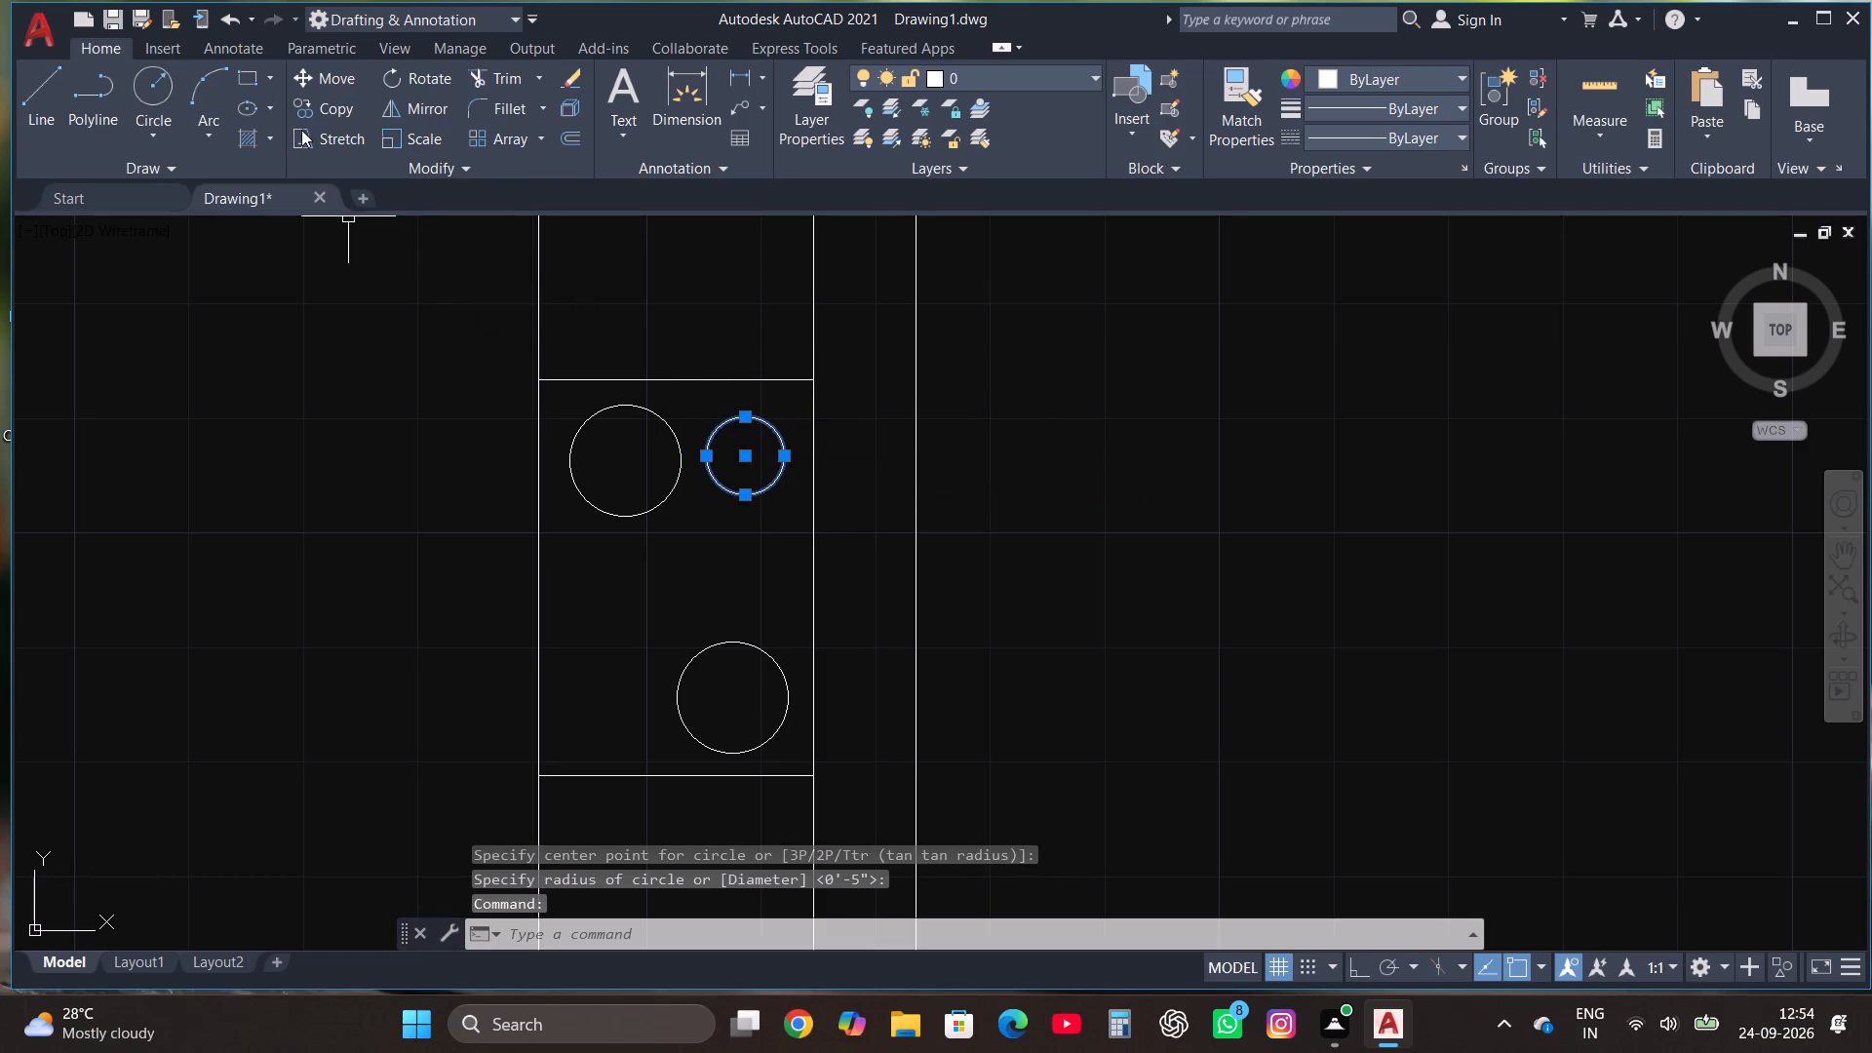
left_click(316, 113)
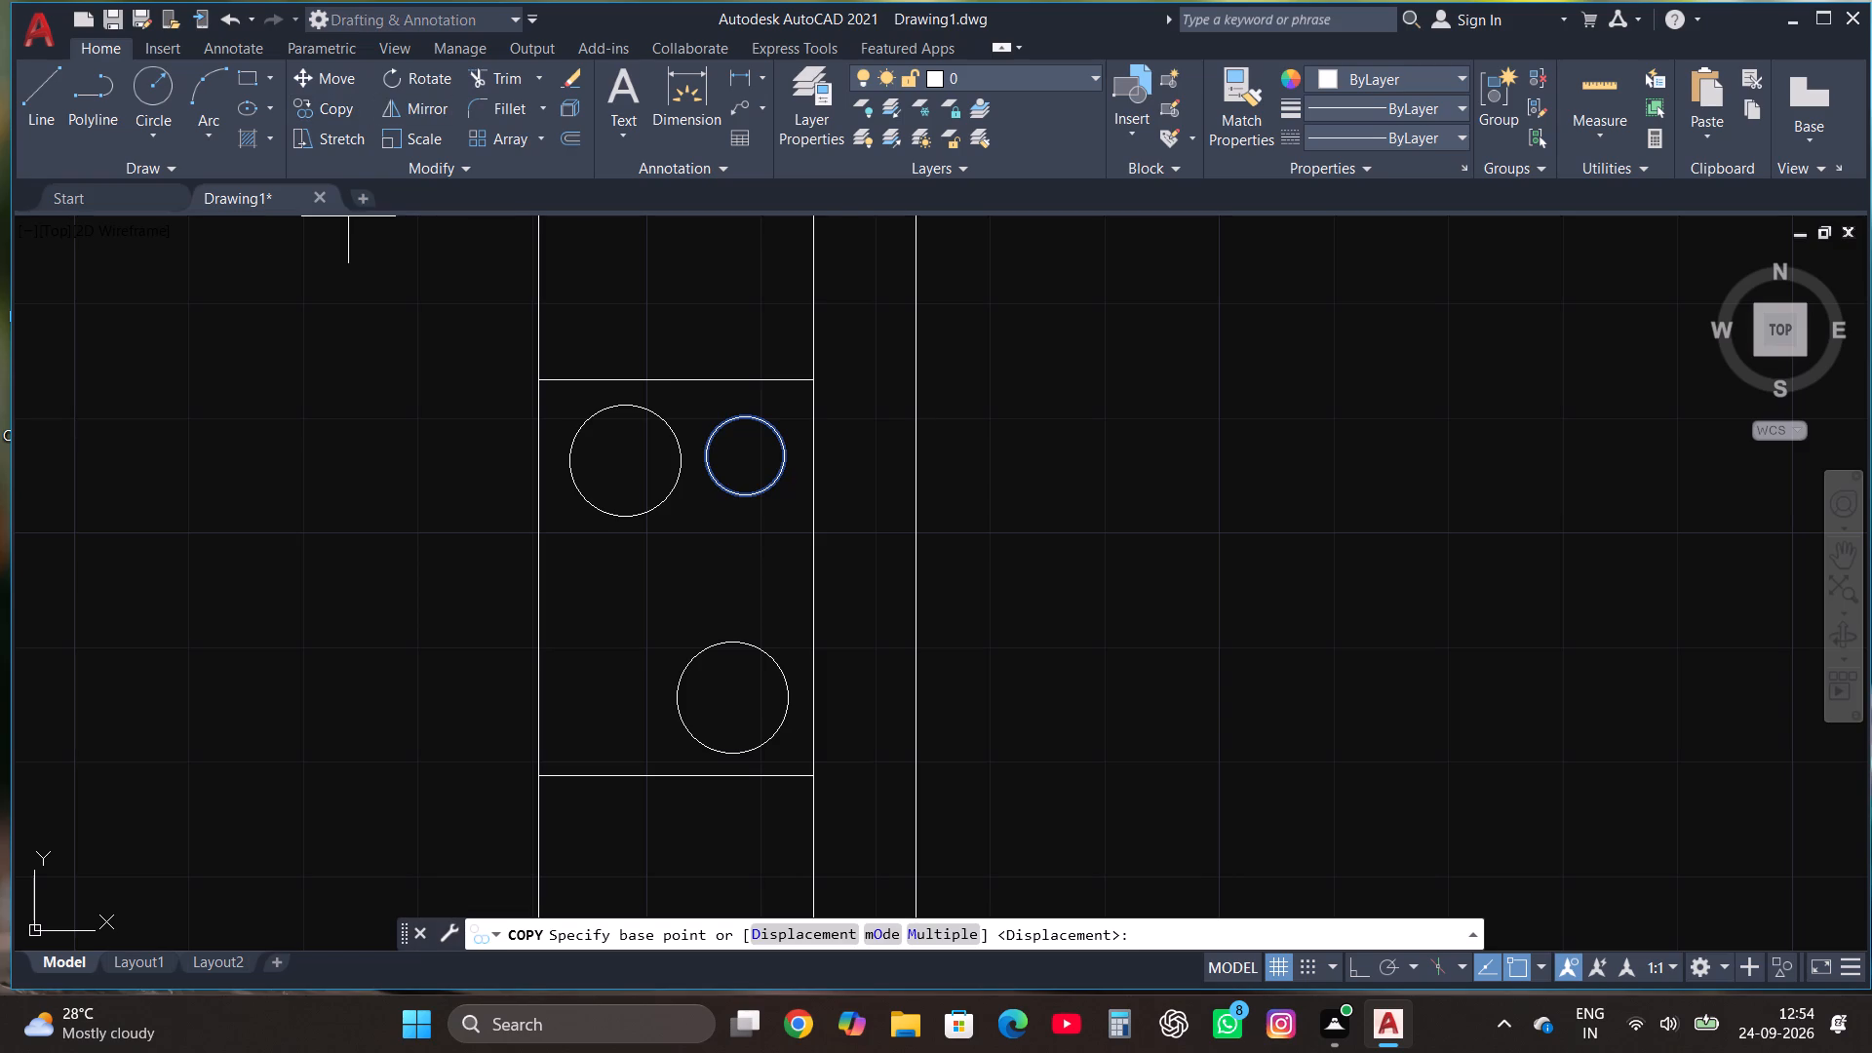
left_click(745, 457)
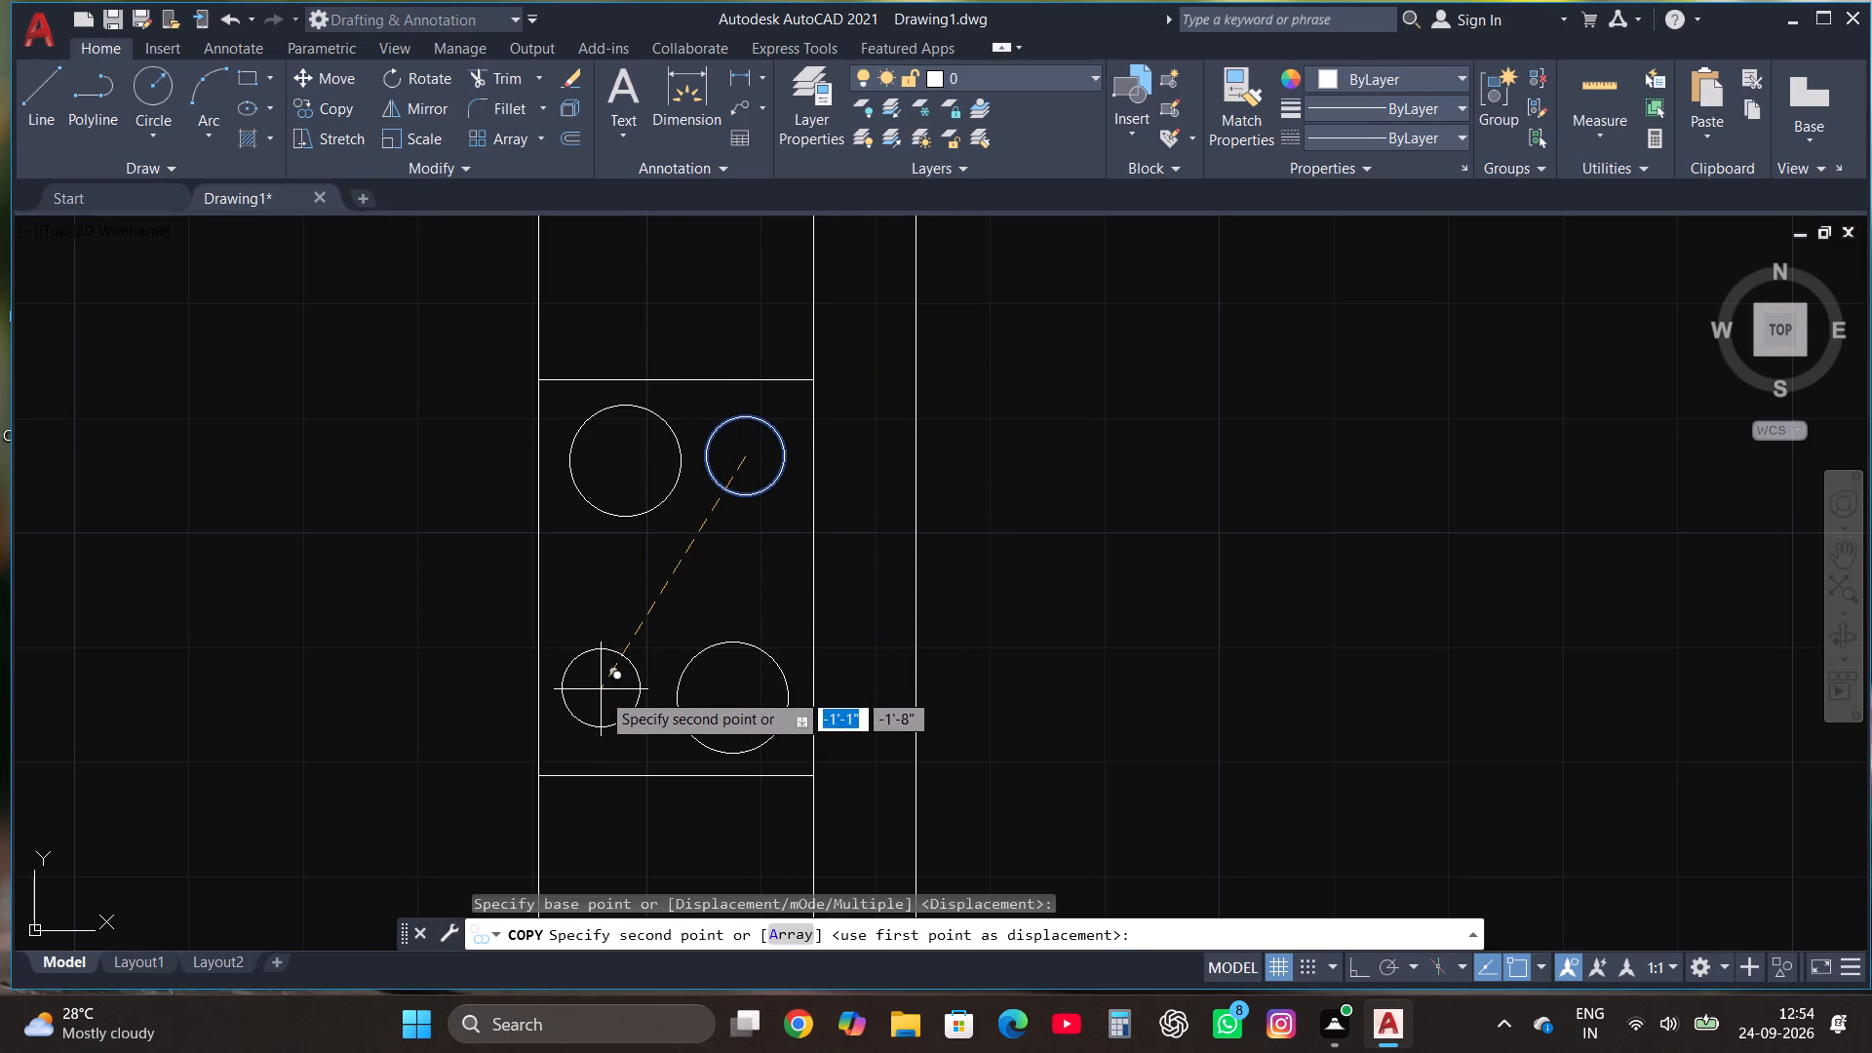
left_click(610, 697)
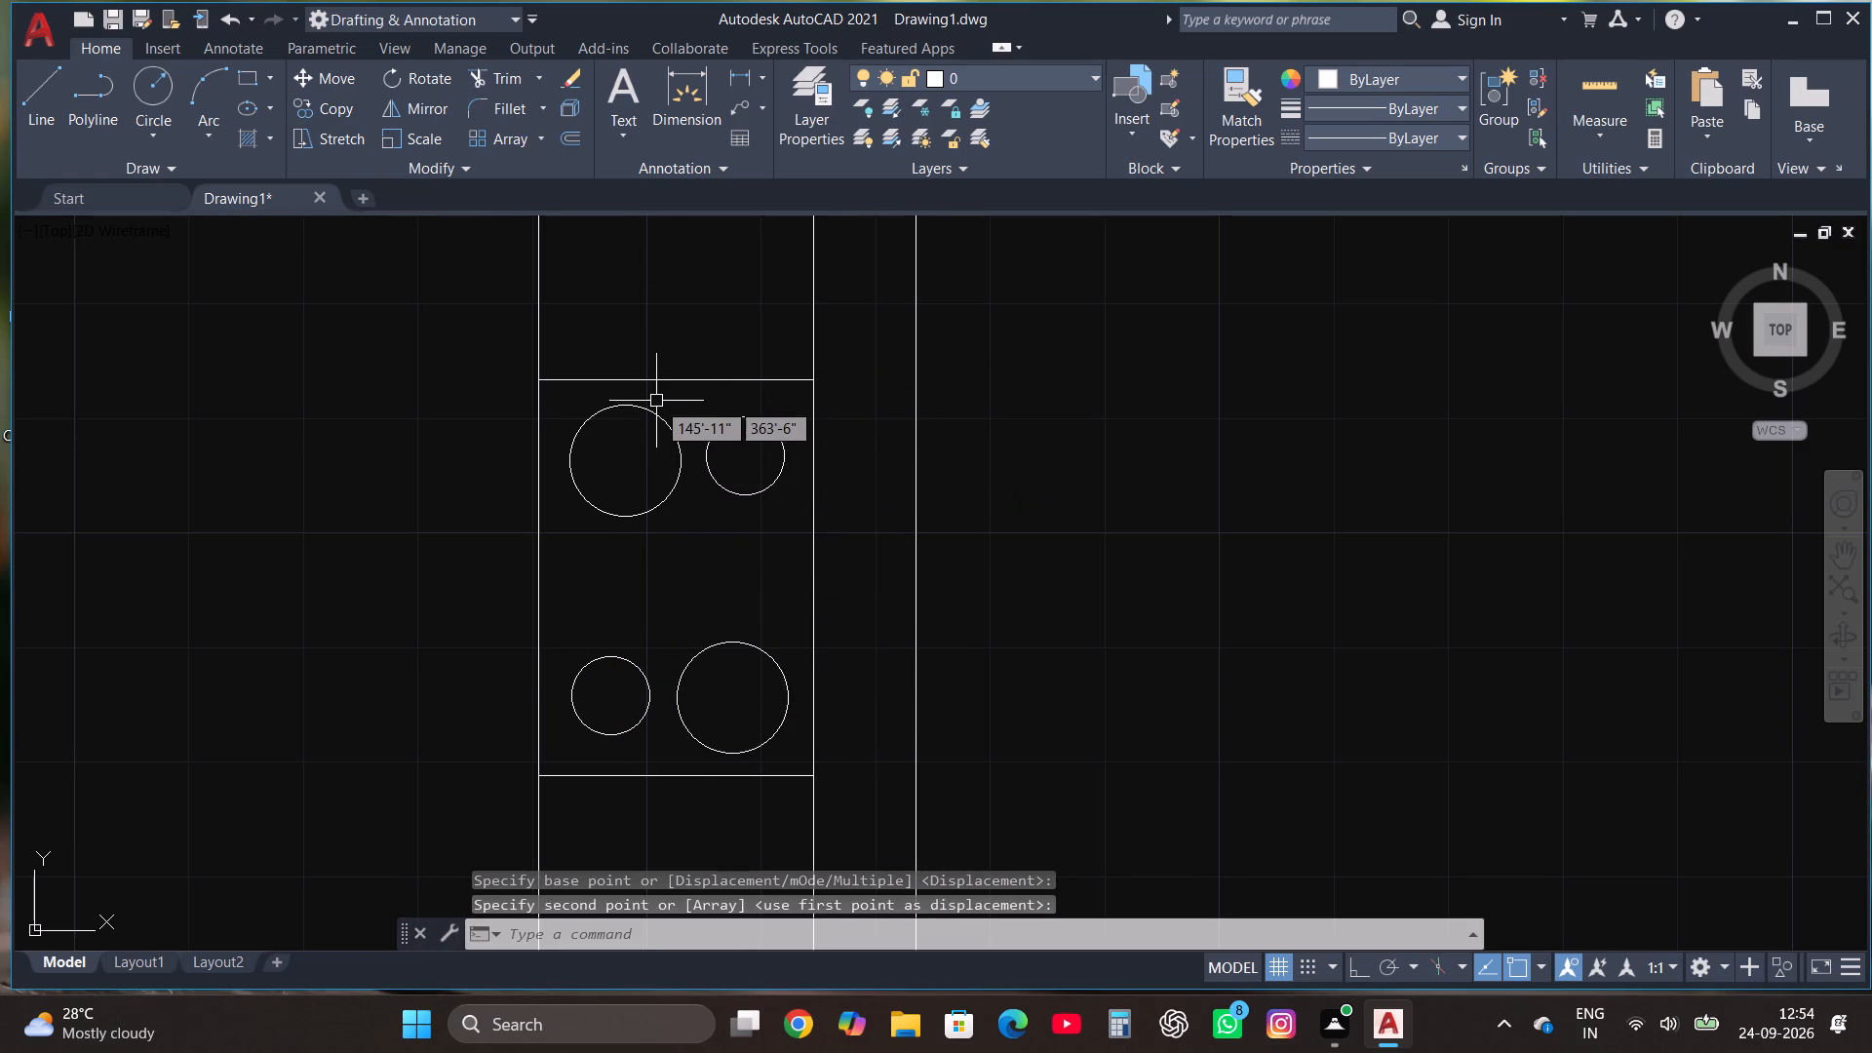
Draw a vertical line about 1'-3" long with Ortho on, from the kitchen stub wall's lower-left corner down across the horizontal wall.
scroll(669, 407, "down", 2)
scroll(809, 466, "down", 1)
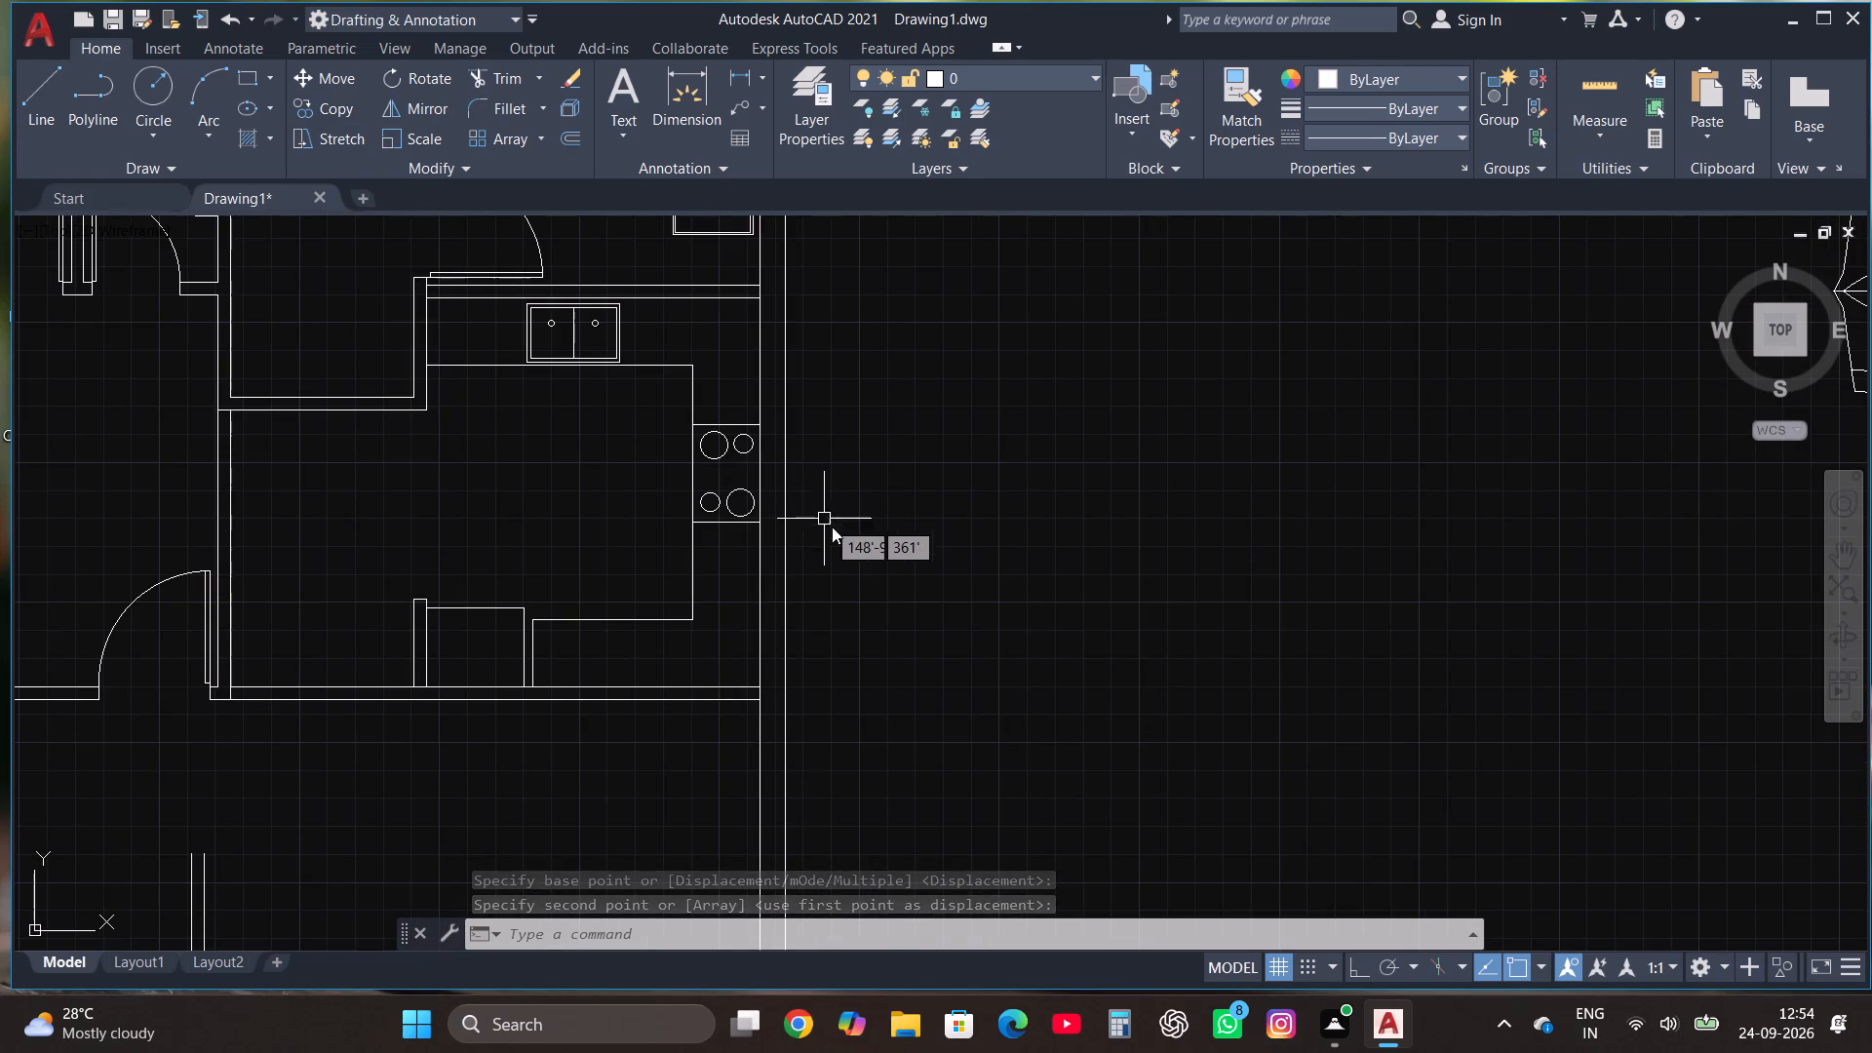
scroll(935, 657, "down", 2)
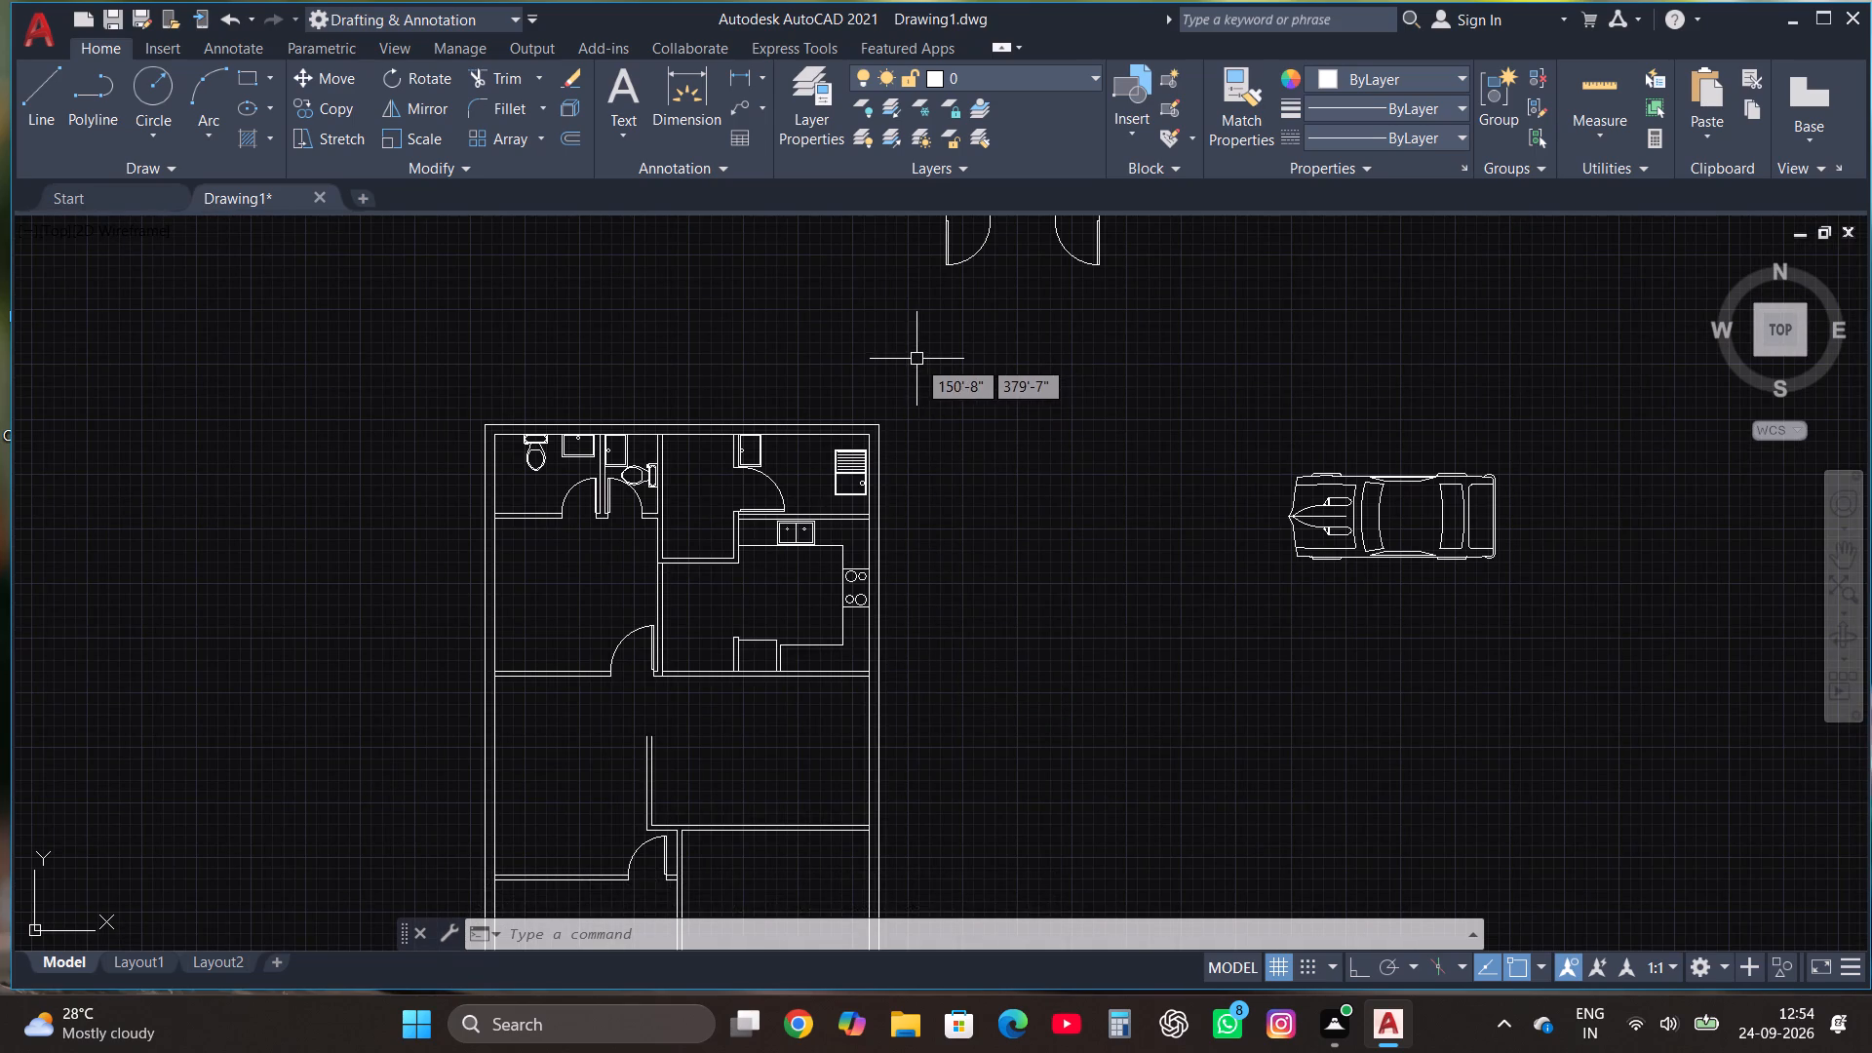
scroll(916, 372, "down", 1)
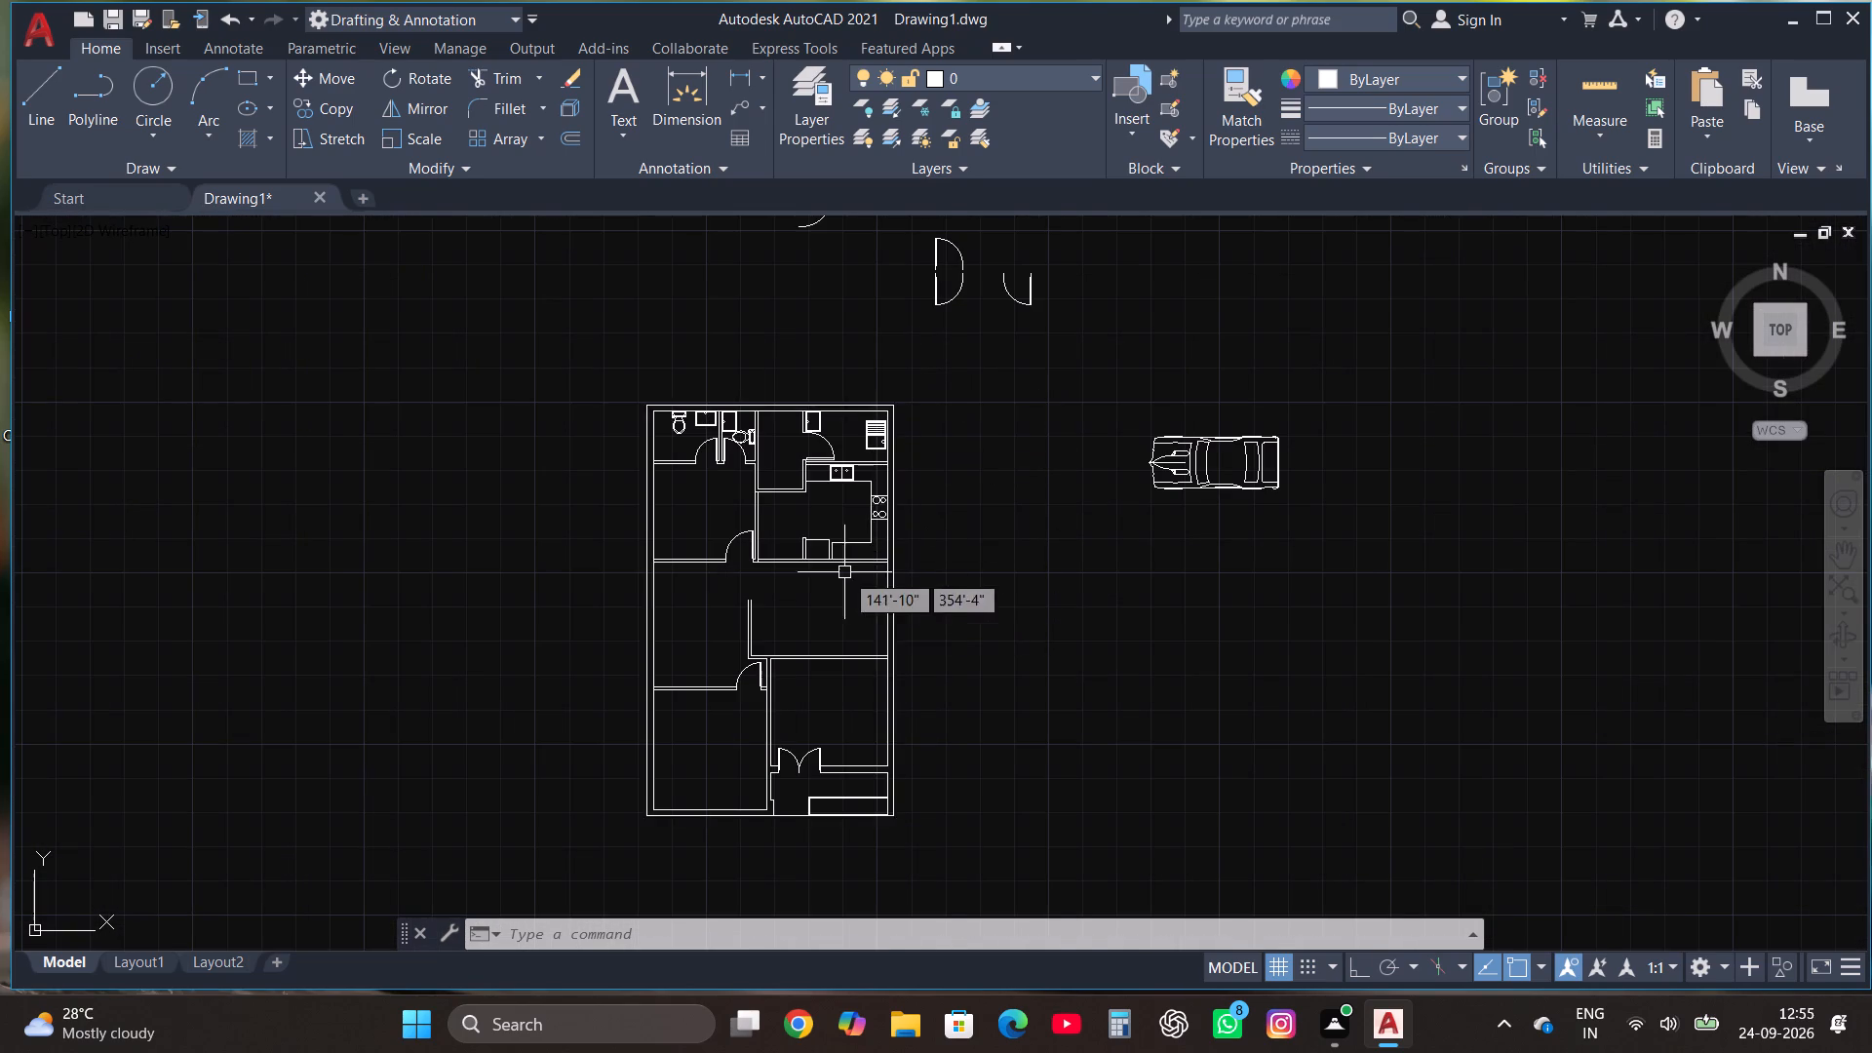
scroll(844, 572, "up", 3)
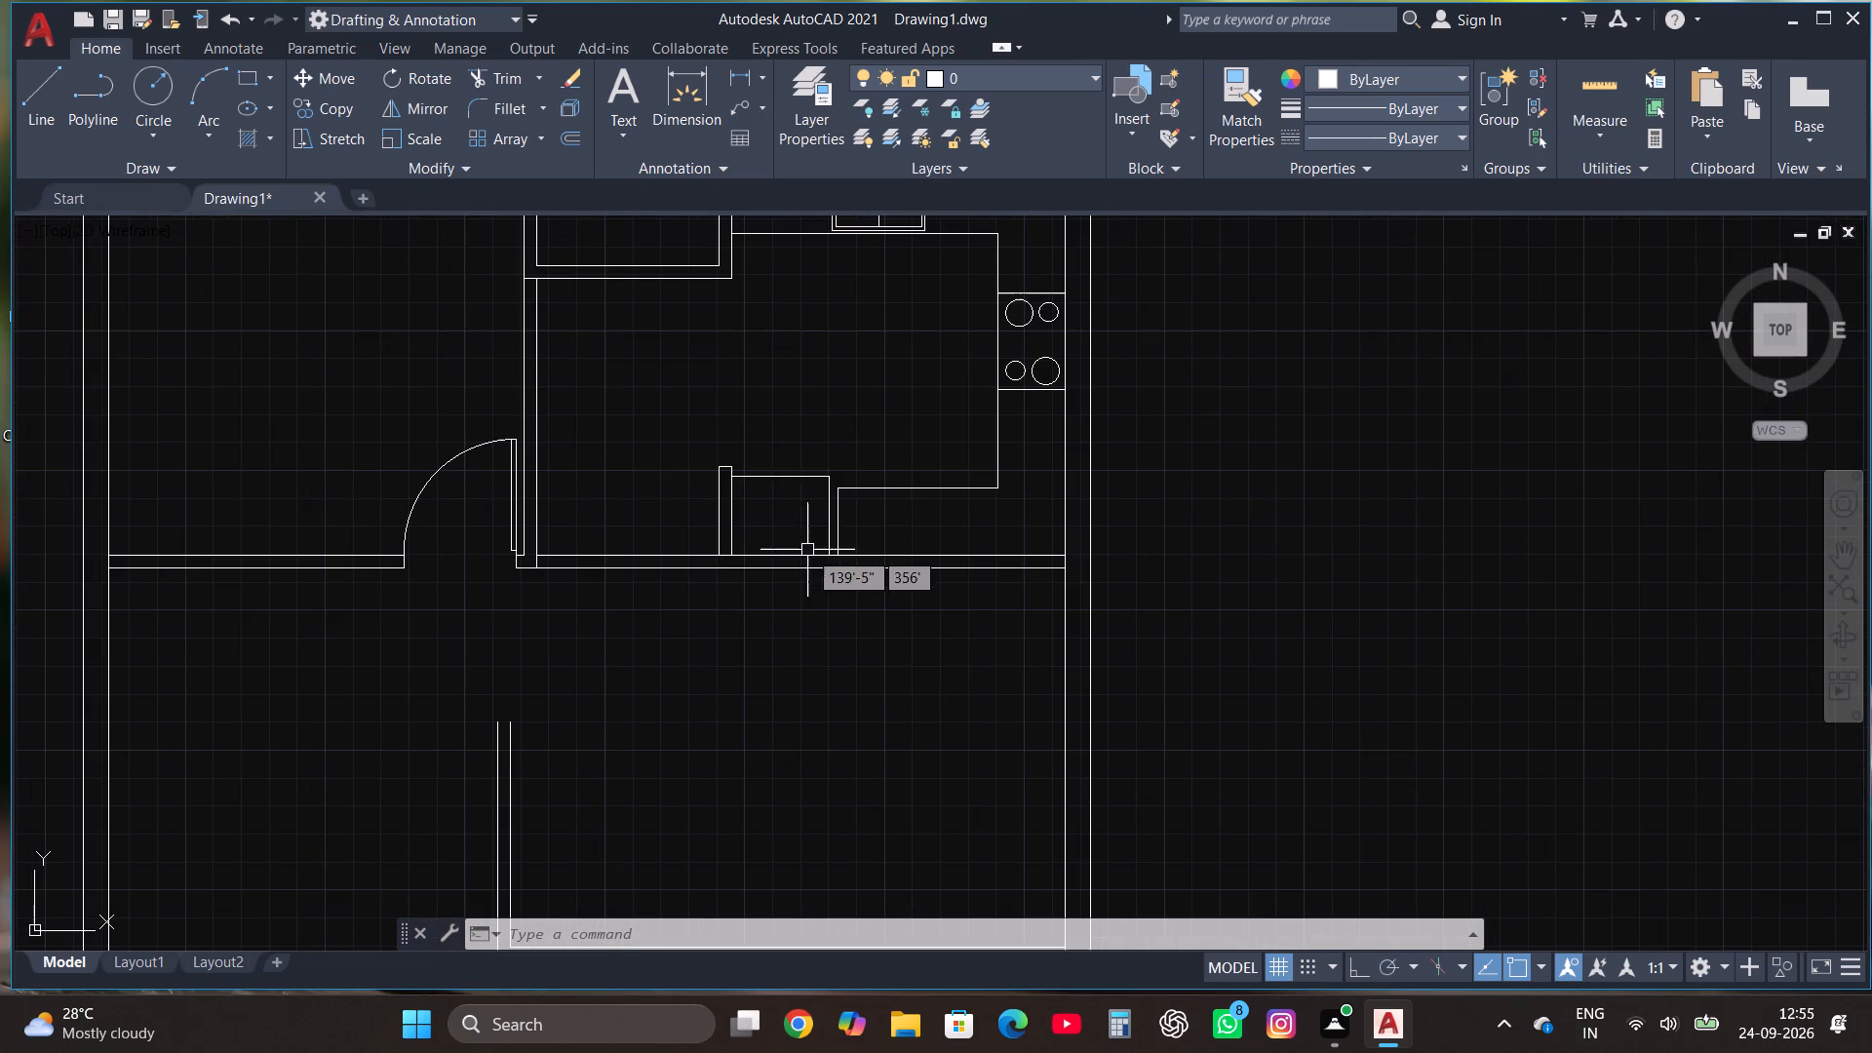
scroll(646, 471, "up", 1)
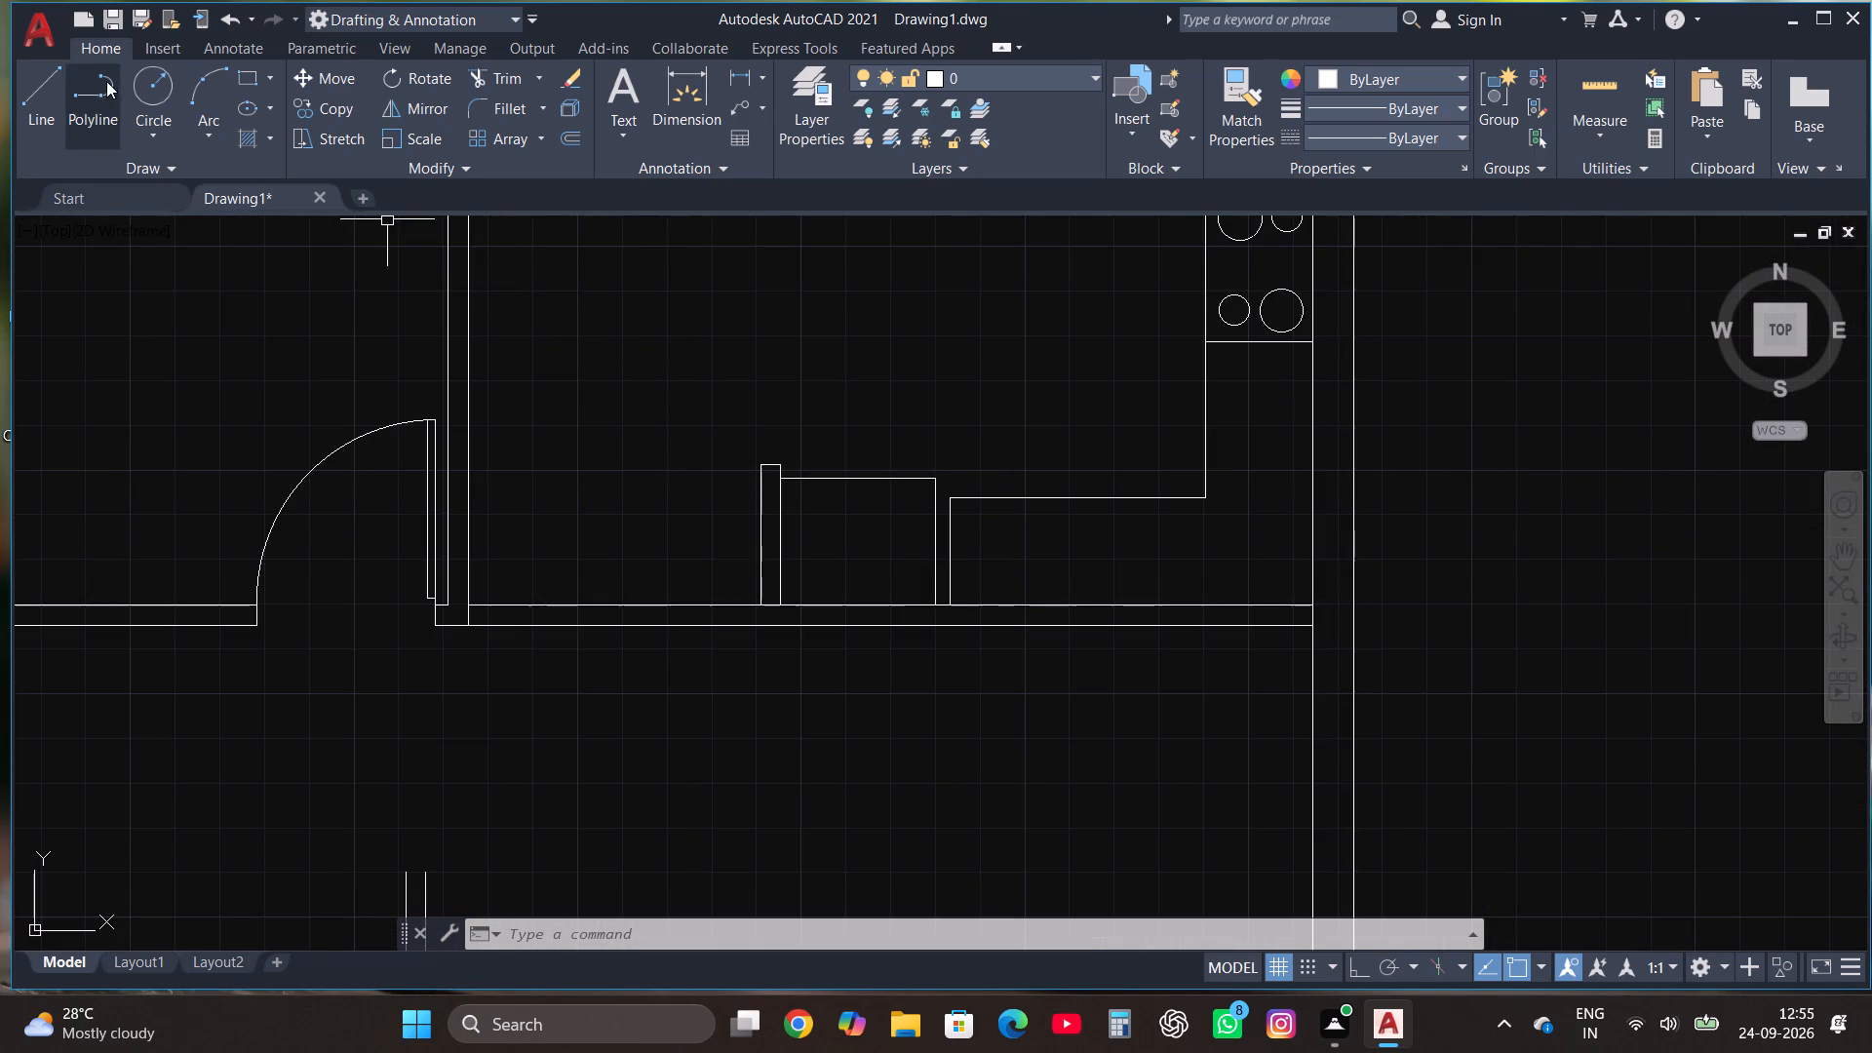
left_click(52, 73)
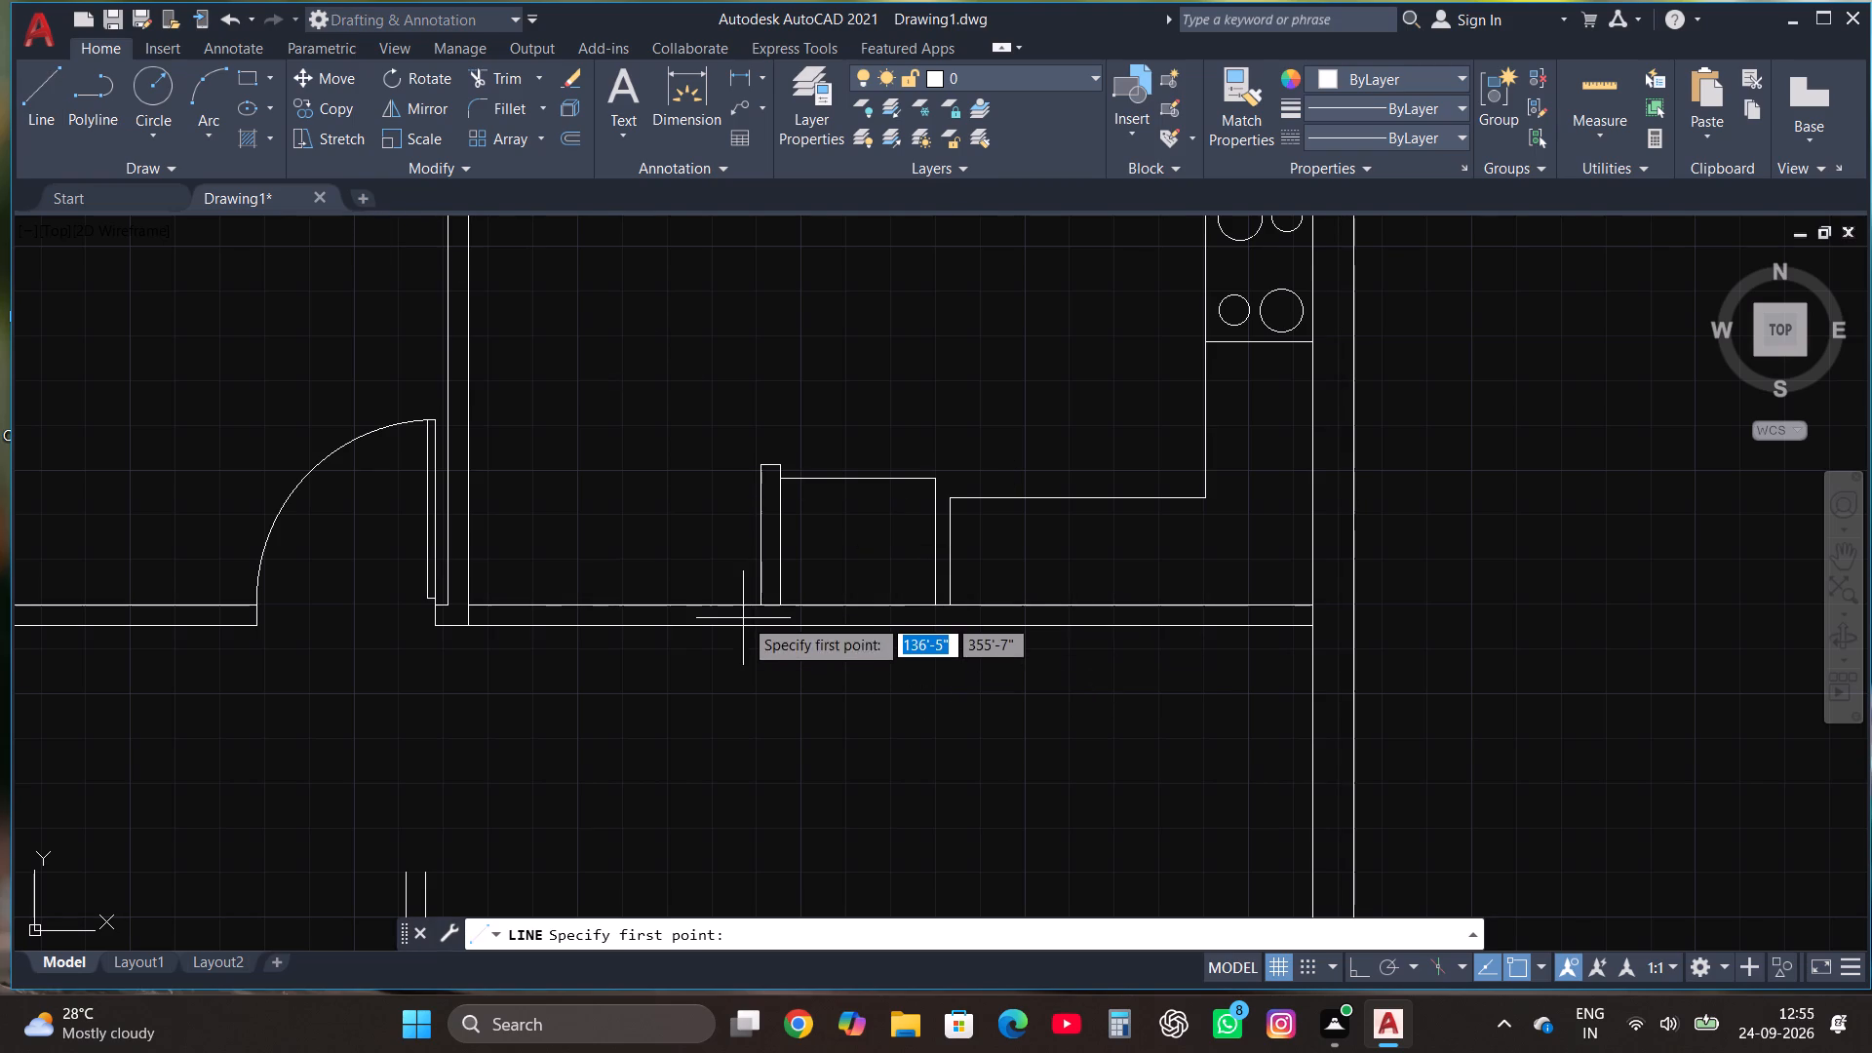
left_click(759, 602)
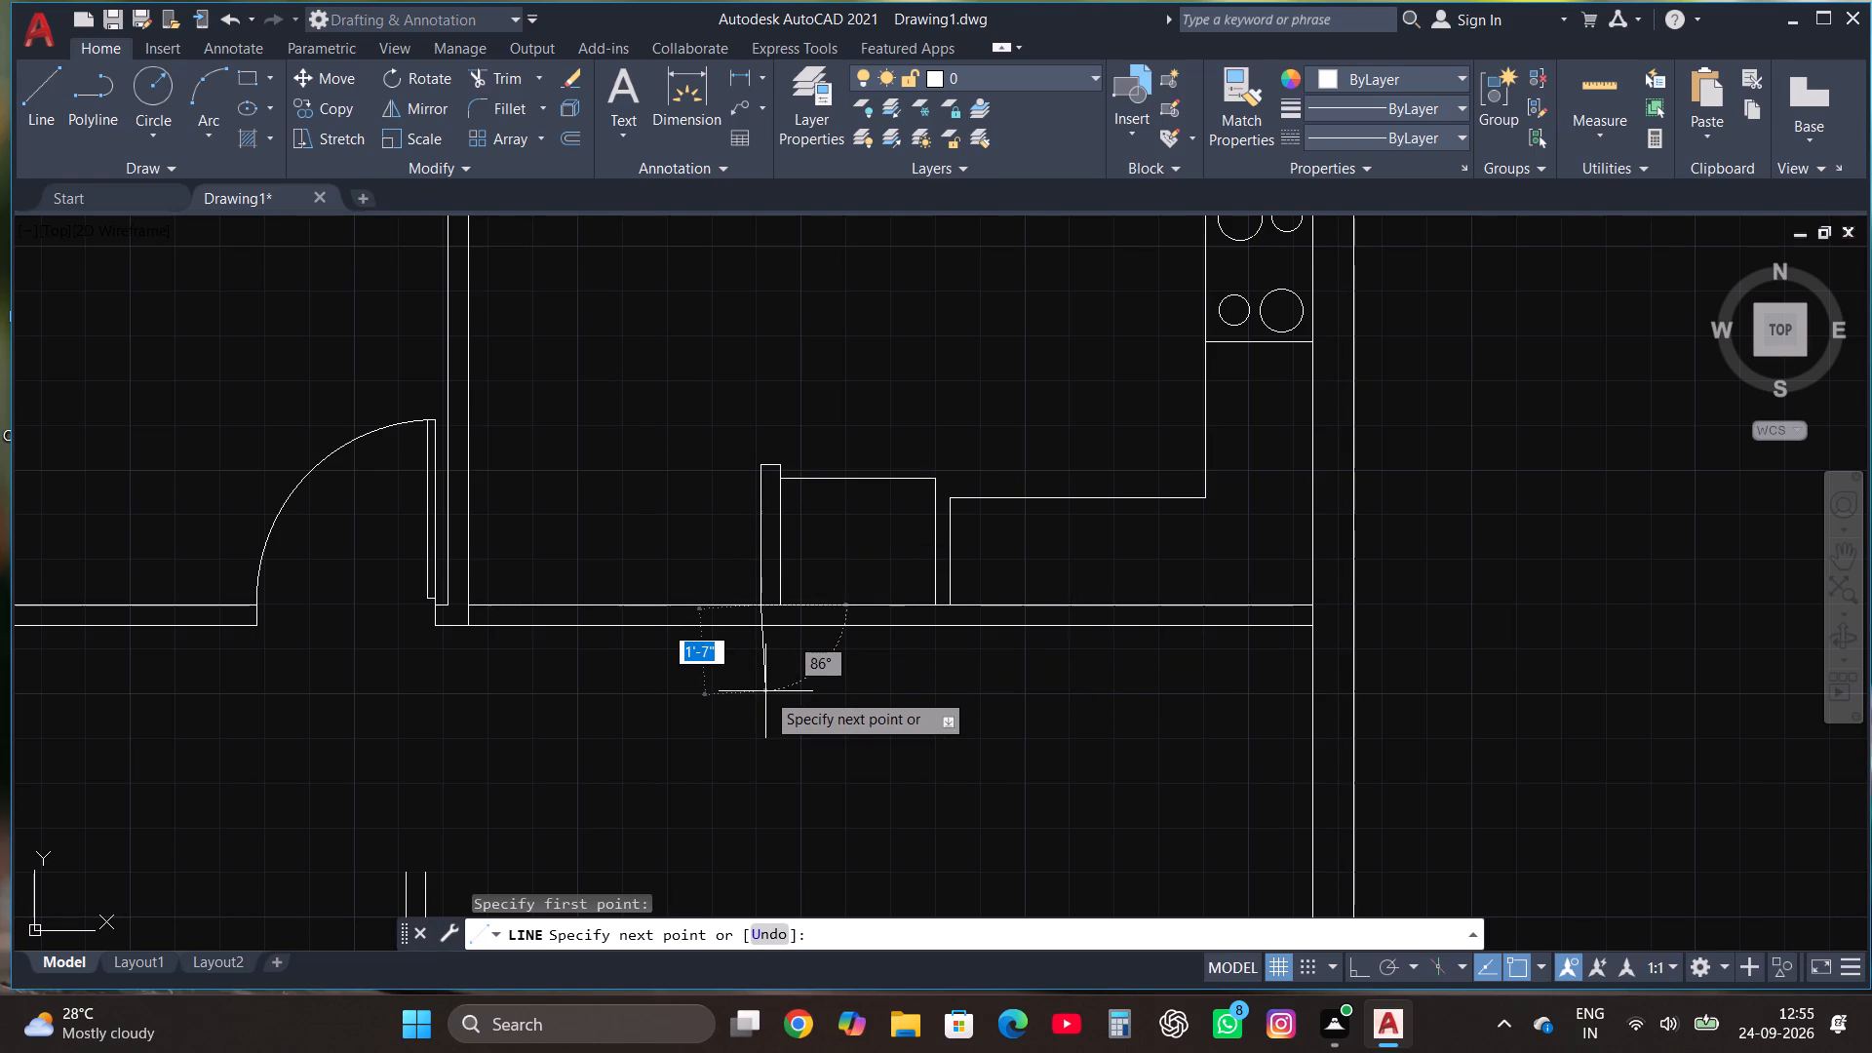
key("F8")
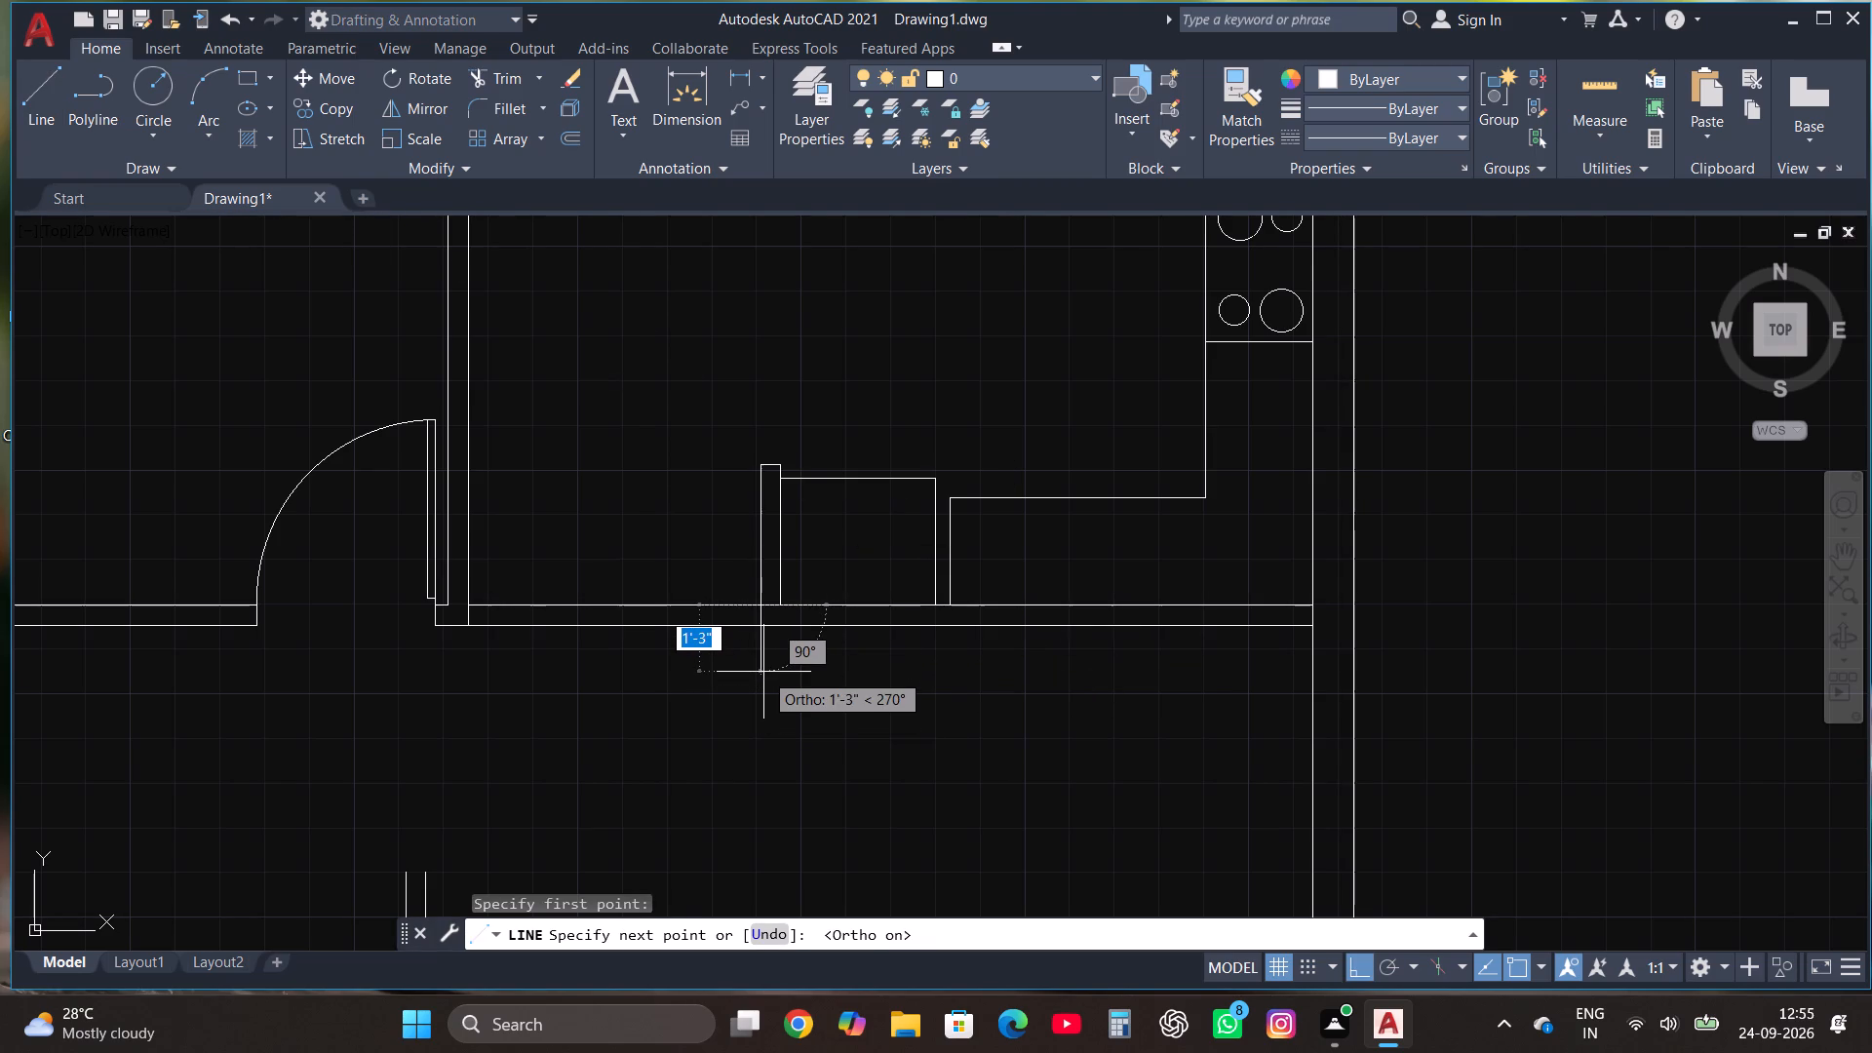
left_click(763, 672)
Trim the line's excess below the wall and the wall segment between the stub wall and the door-side wall to form a kitchen opening.
left_click(503, 84)
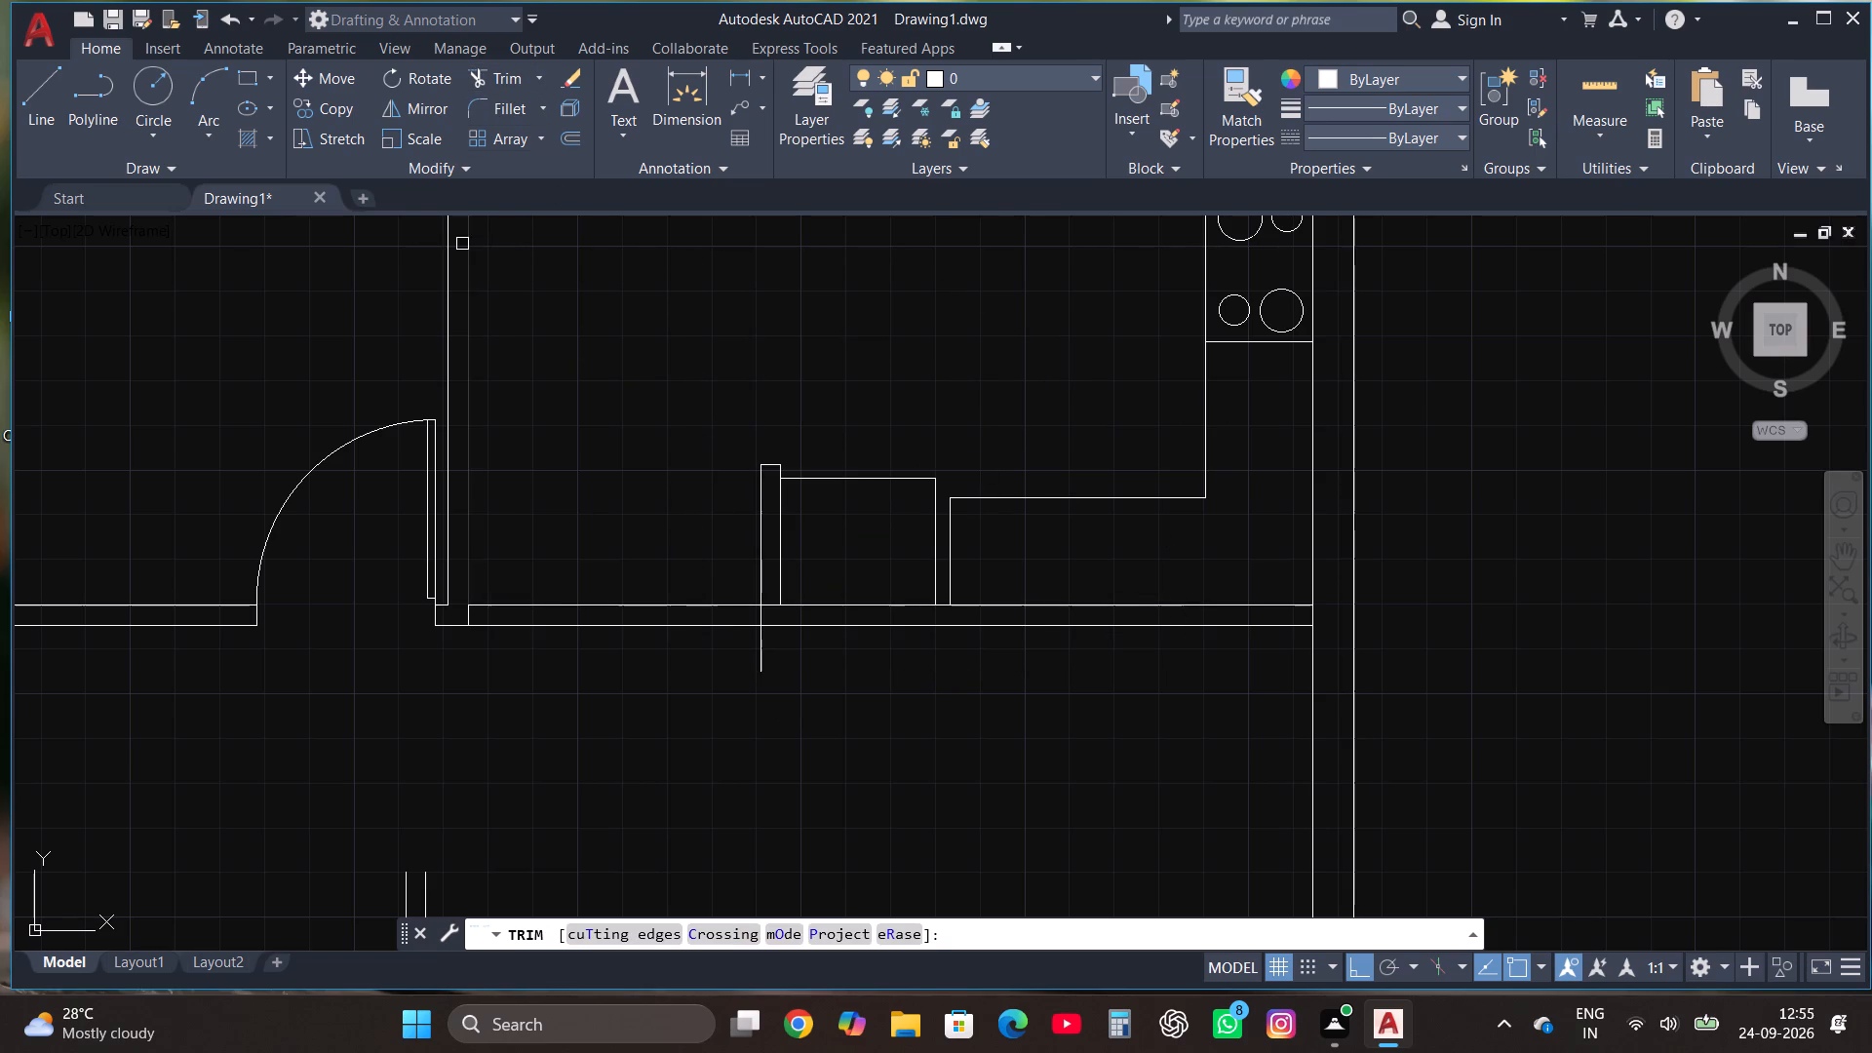
left_click(764, 661)
left_click_drag(648, 688, 644, 675)
left_click(643, 501)
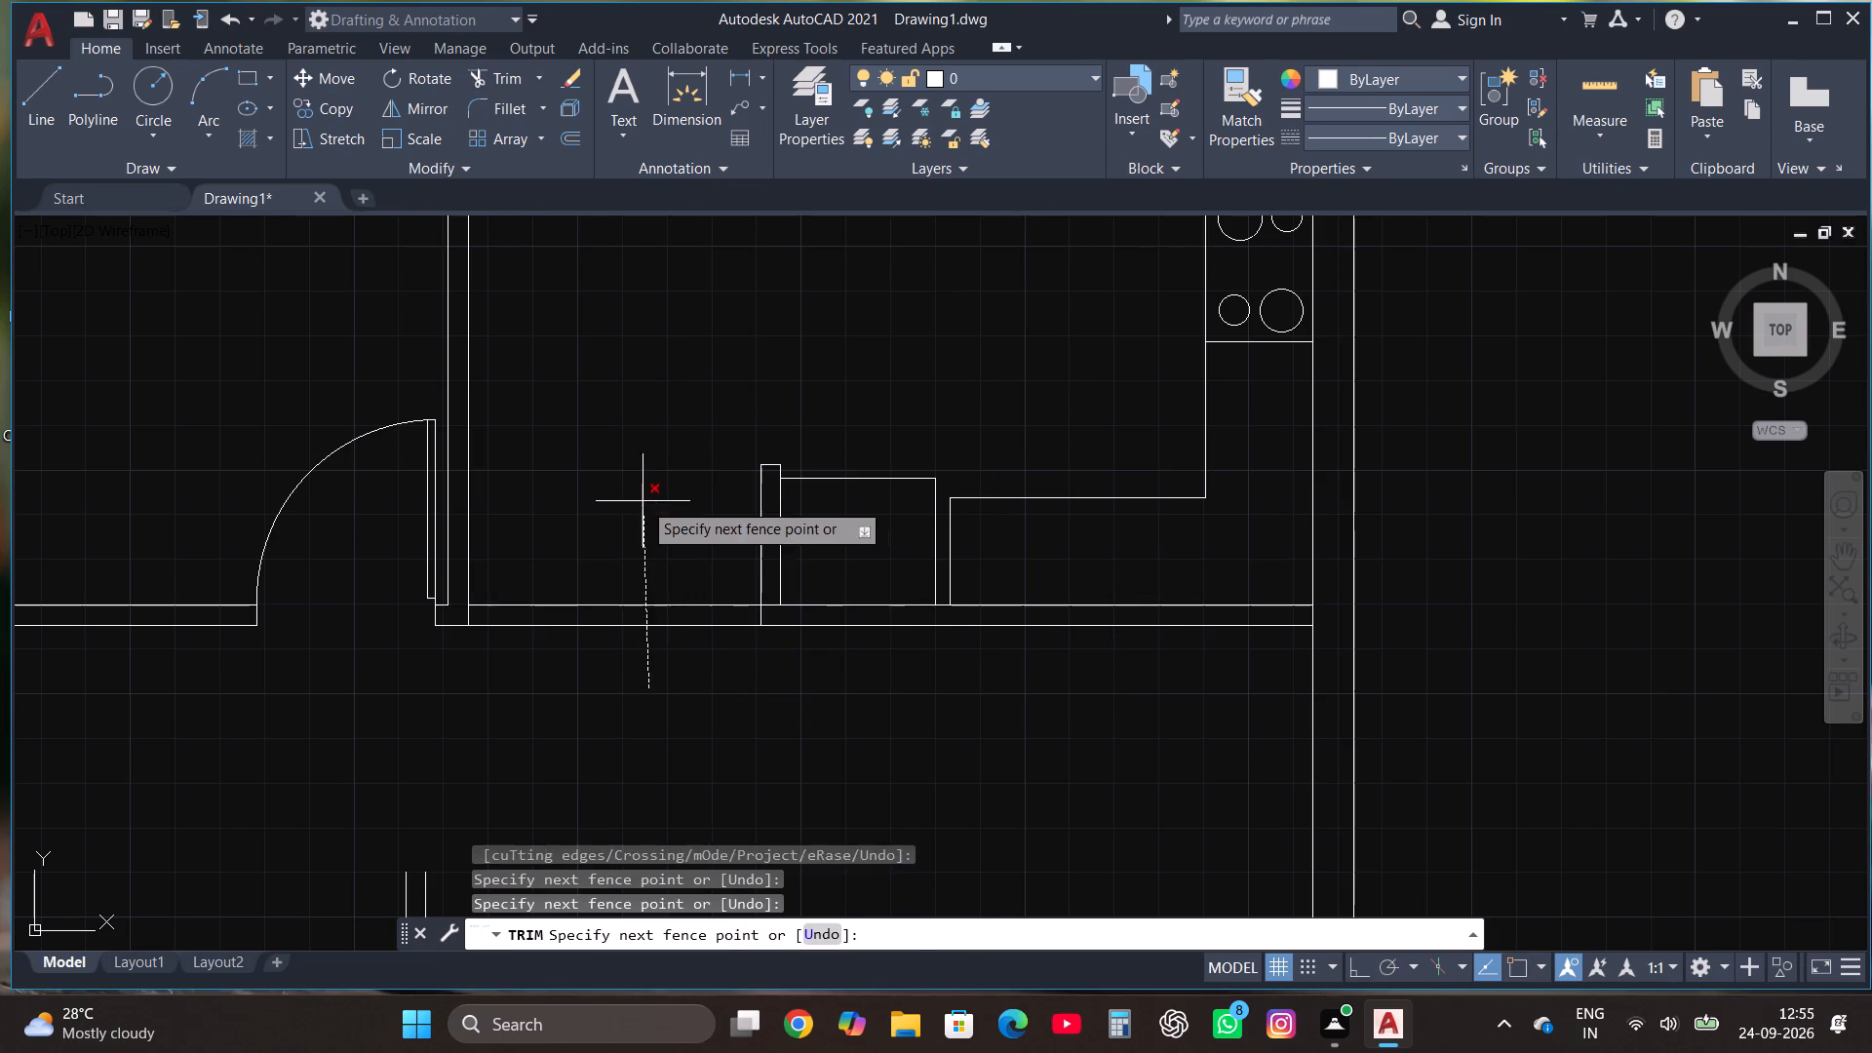
scroll(630, 587, "down", 2)
key("Escape")
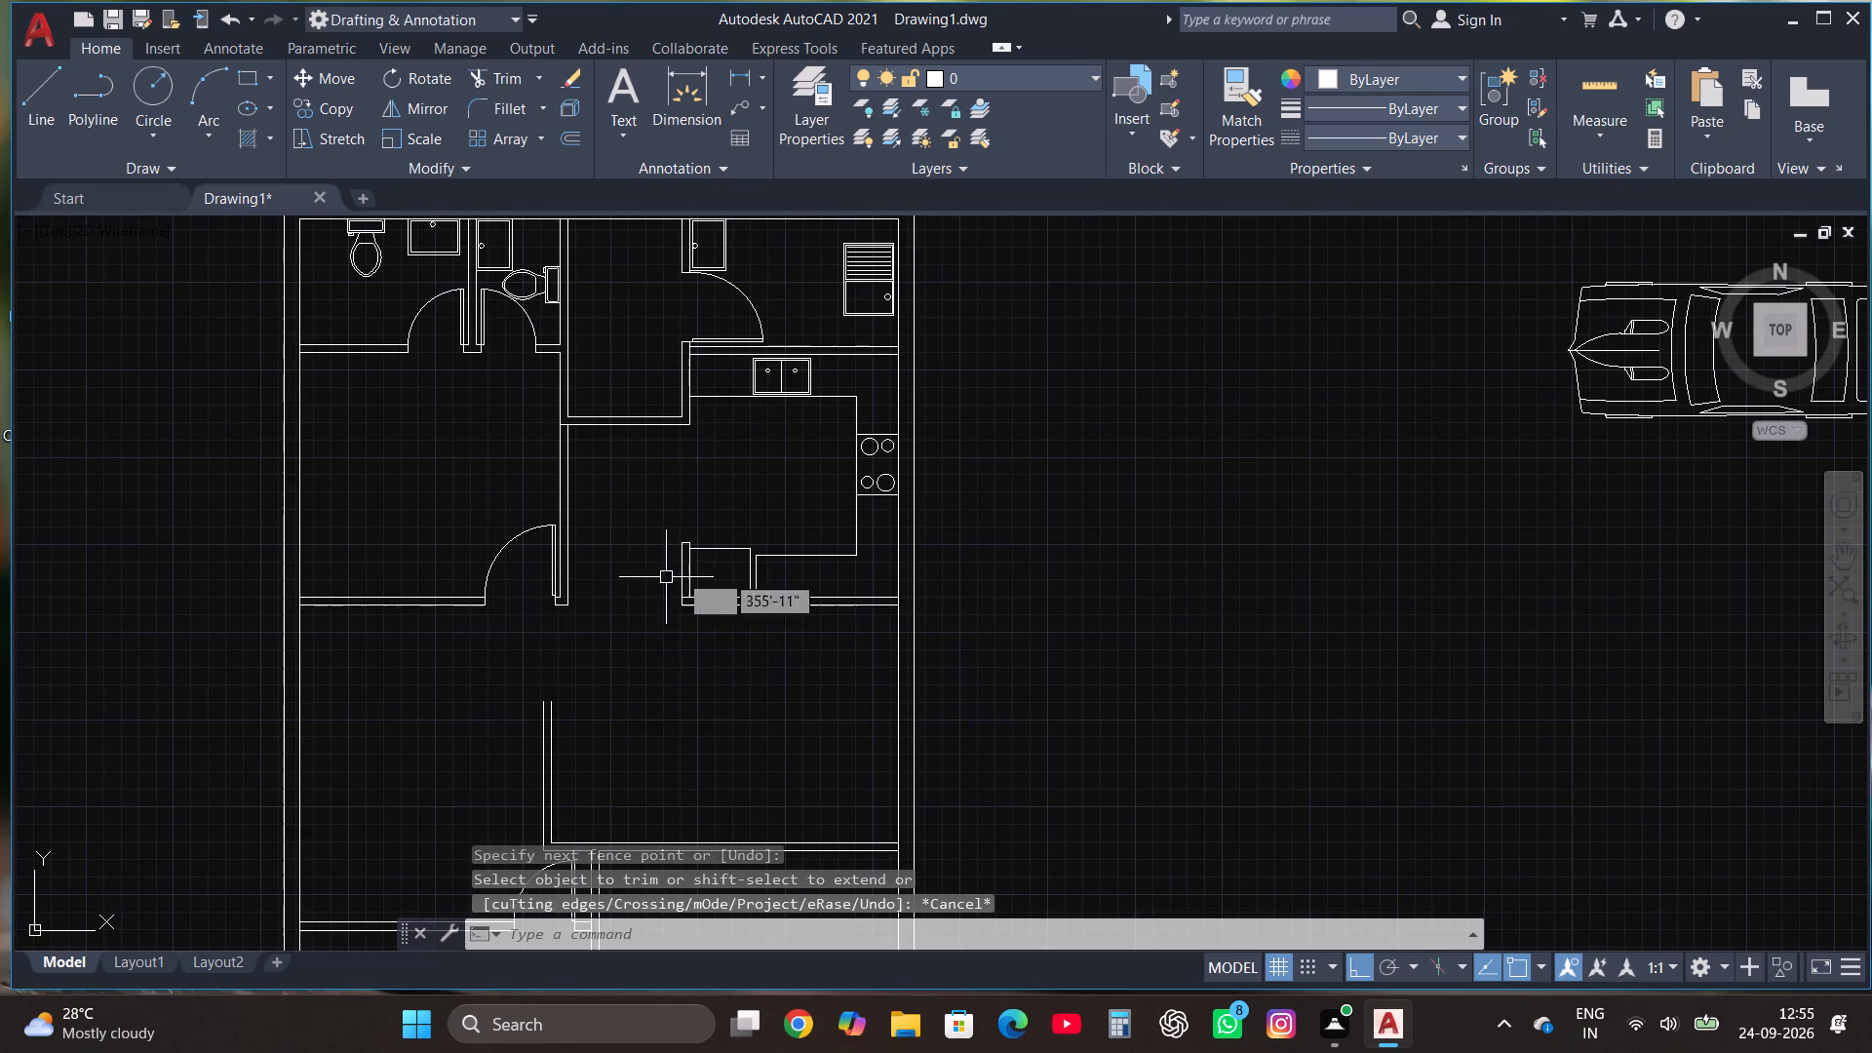
In the room below the kitchen, draw a line 3' down the right wall from the kitchen wall, continuing horizontally left into the room.
scroll(918, 415, "down", 1)
scroll(877, 553, "up", 1)
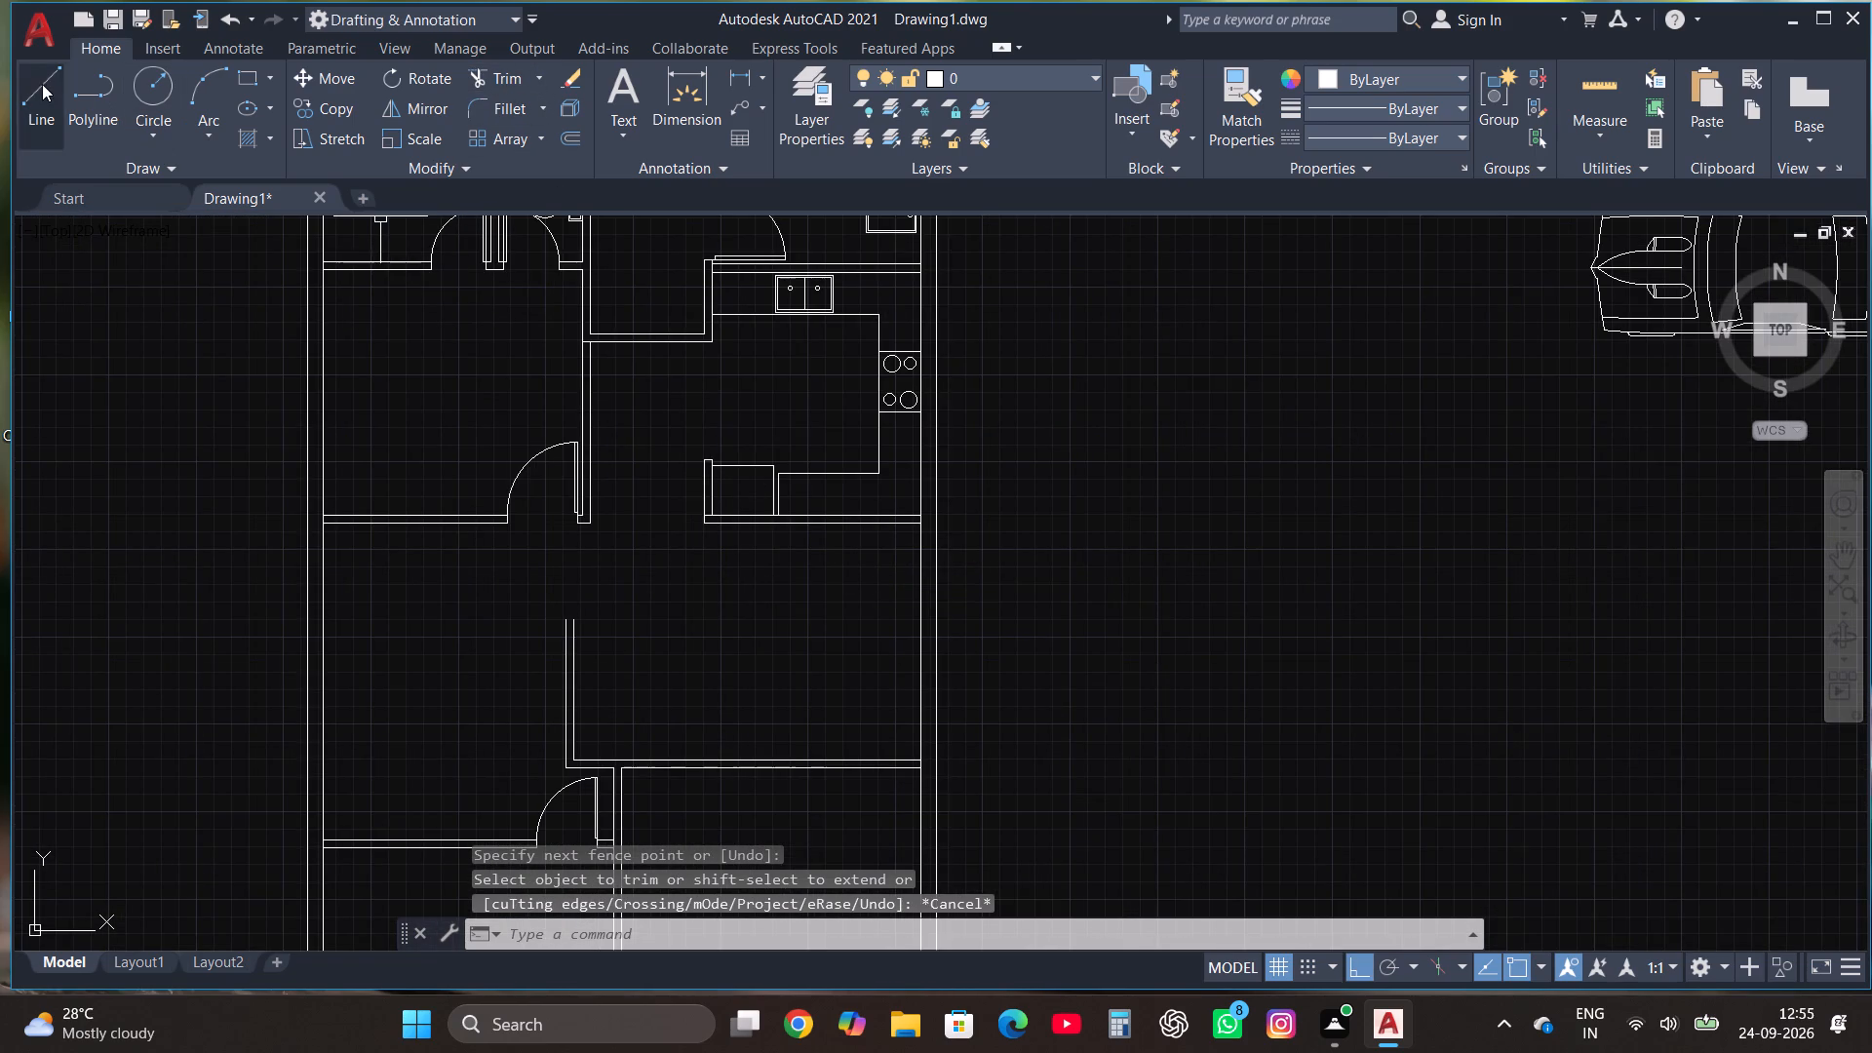
left_click(40, 82)
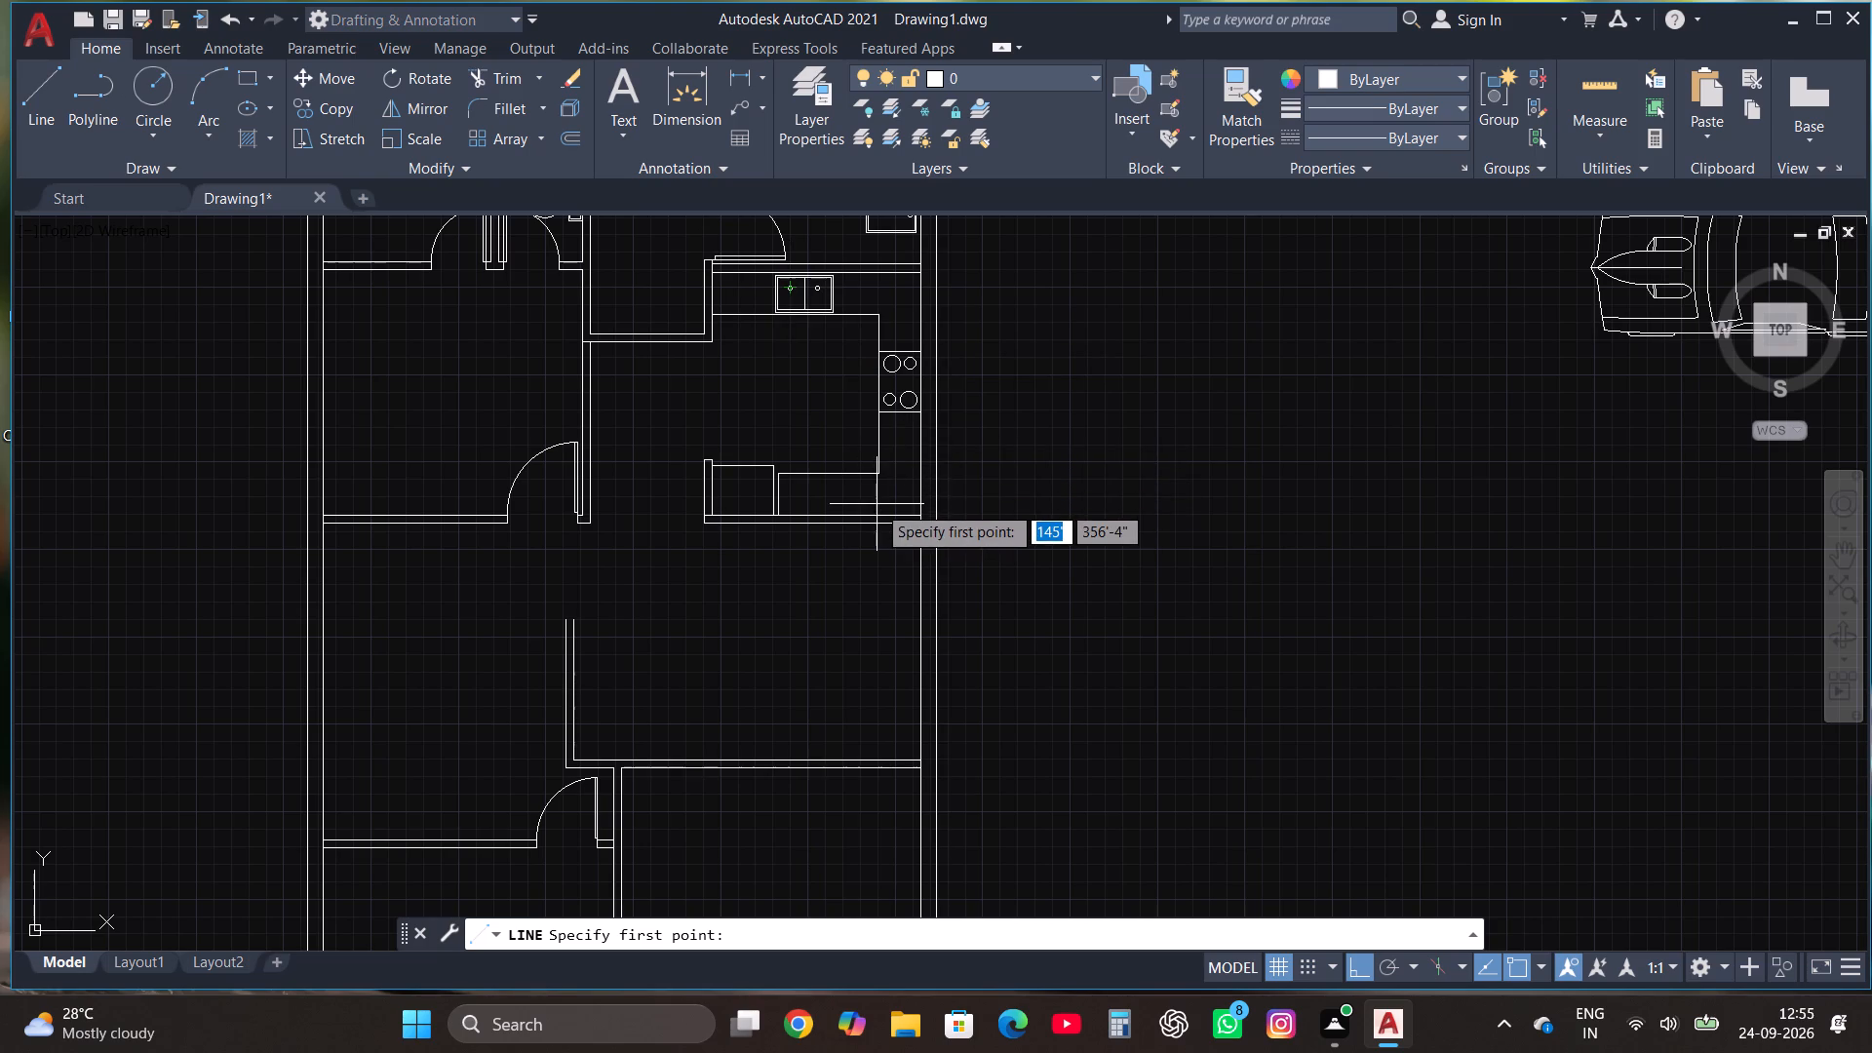
scroll(875, 505, "up", 1)
scroll(874, 504, "down", 1)
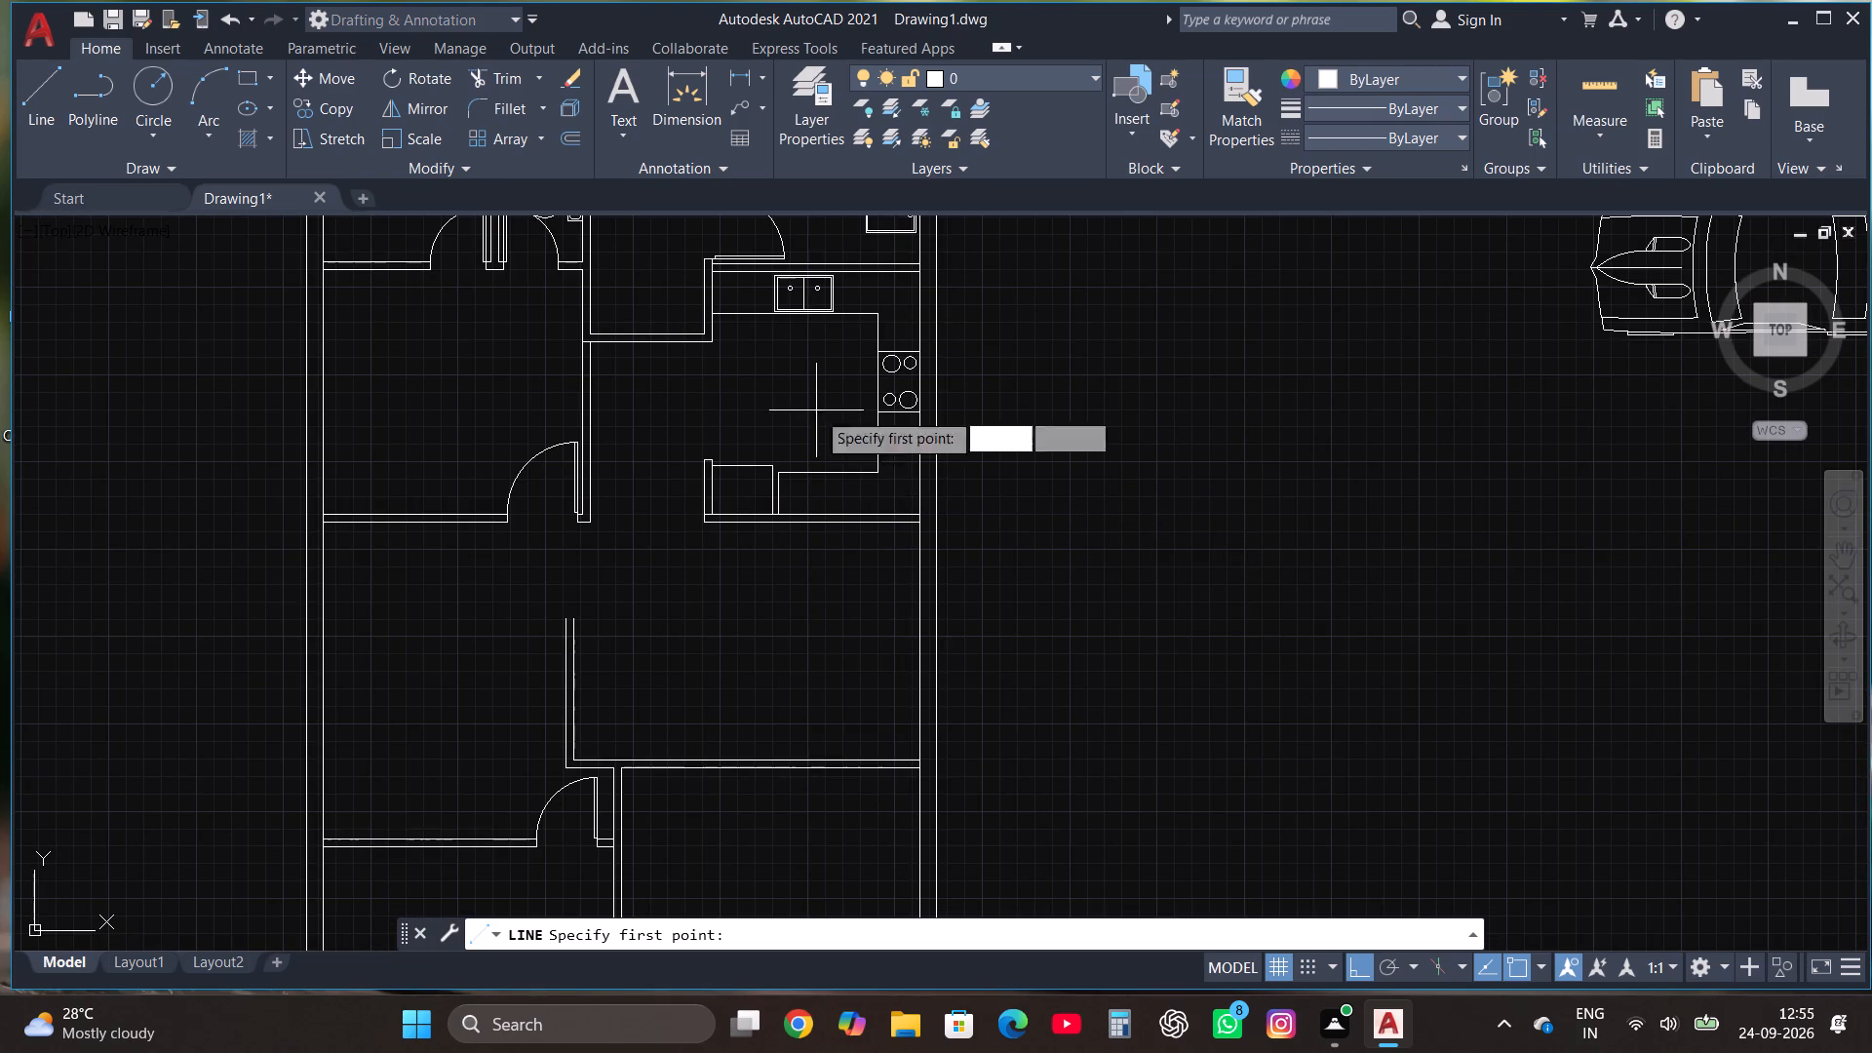
scroll(497, 233, "down", 1)
scroll(650, 398, "up", 2)
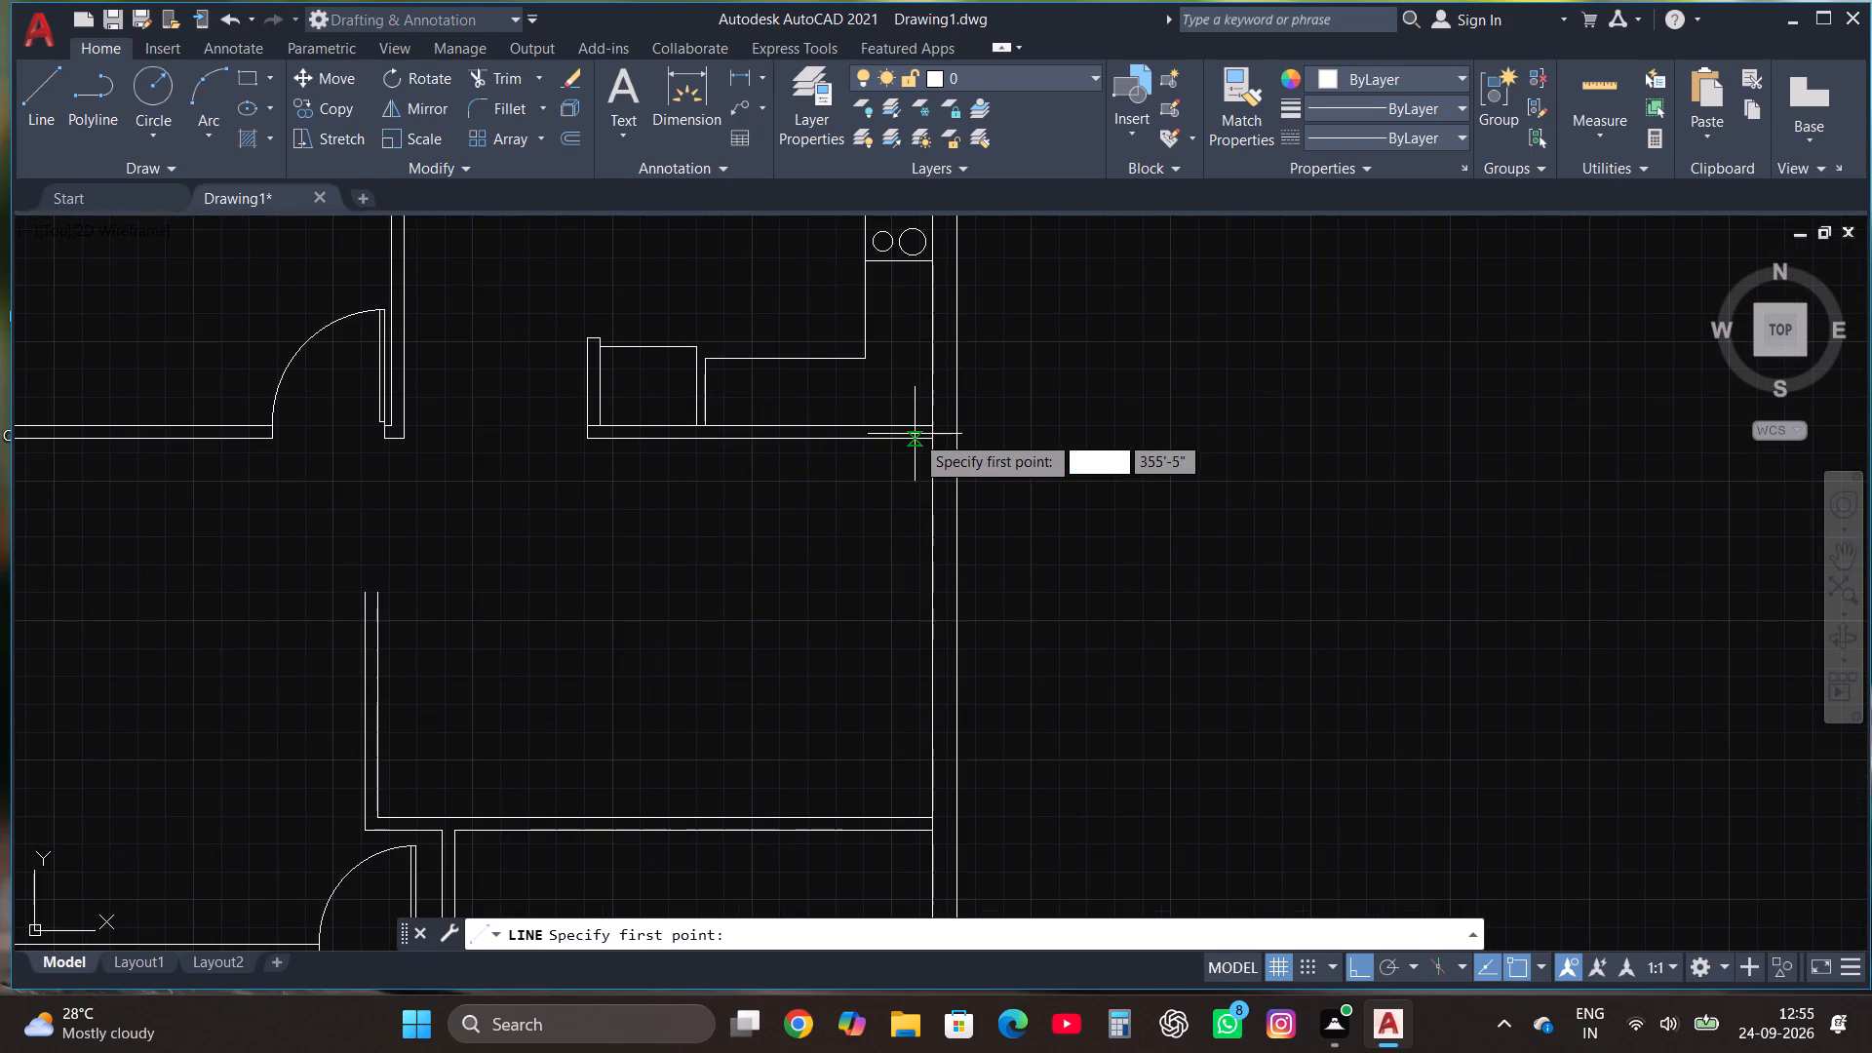
left_click(937, 445)
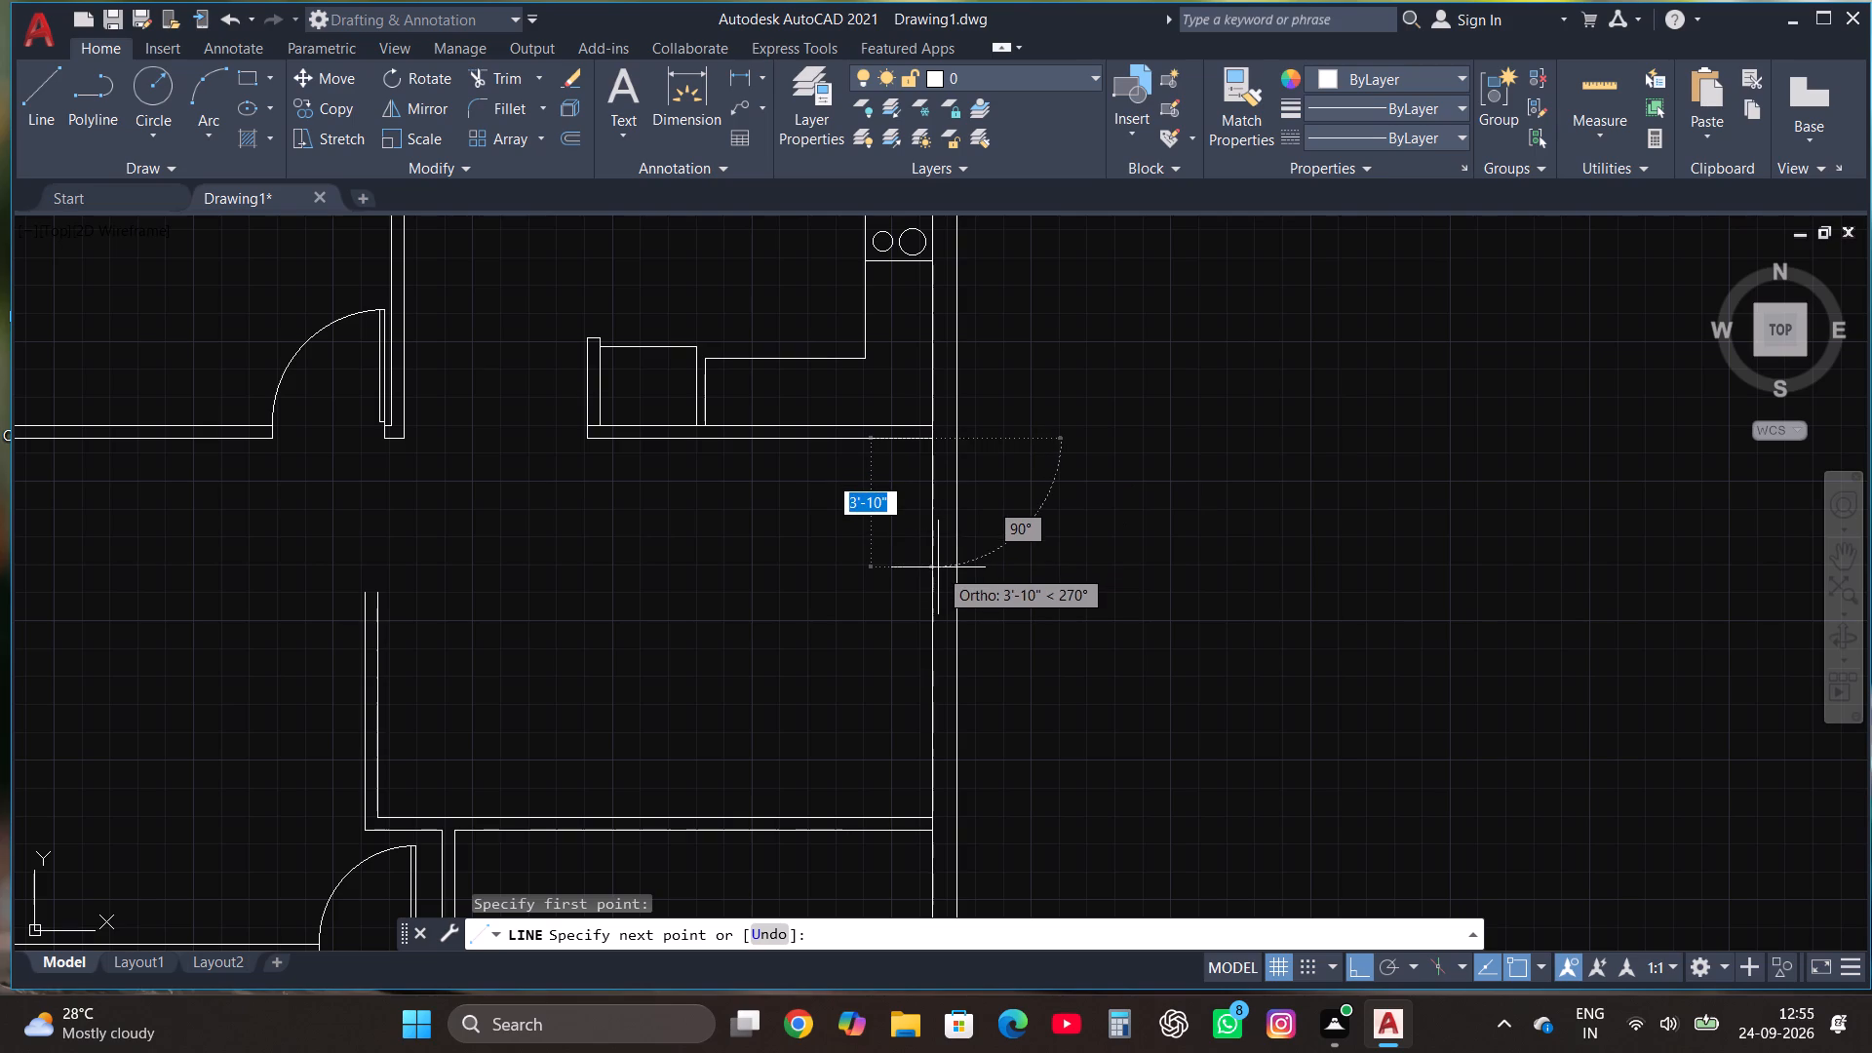
type("3'")
key("Return")
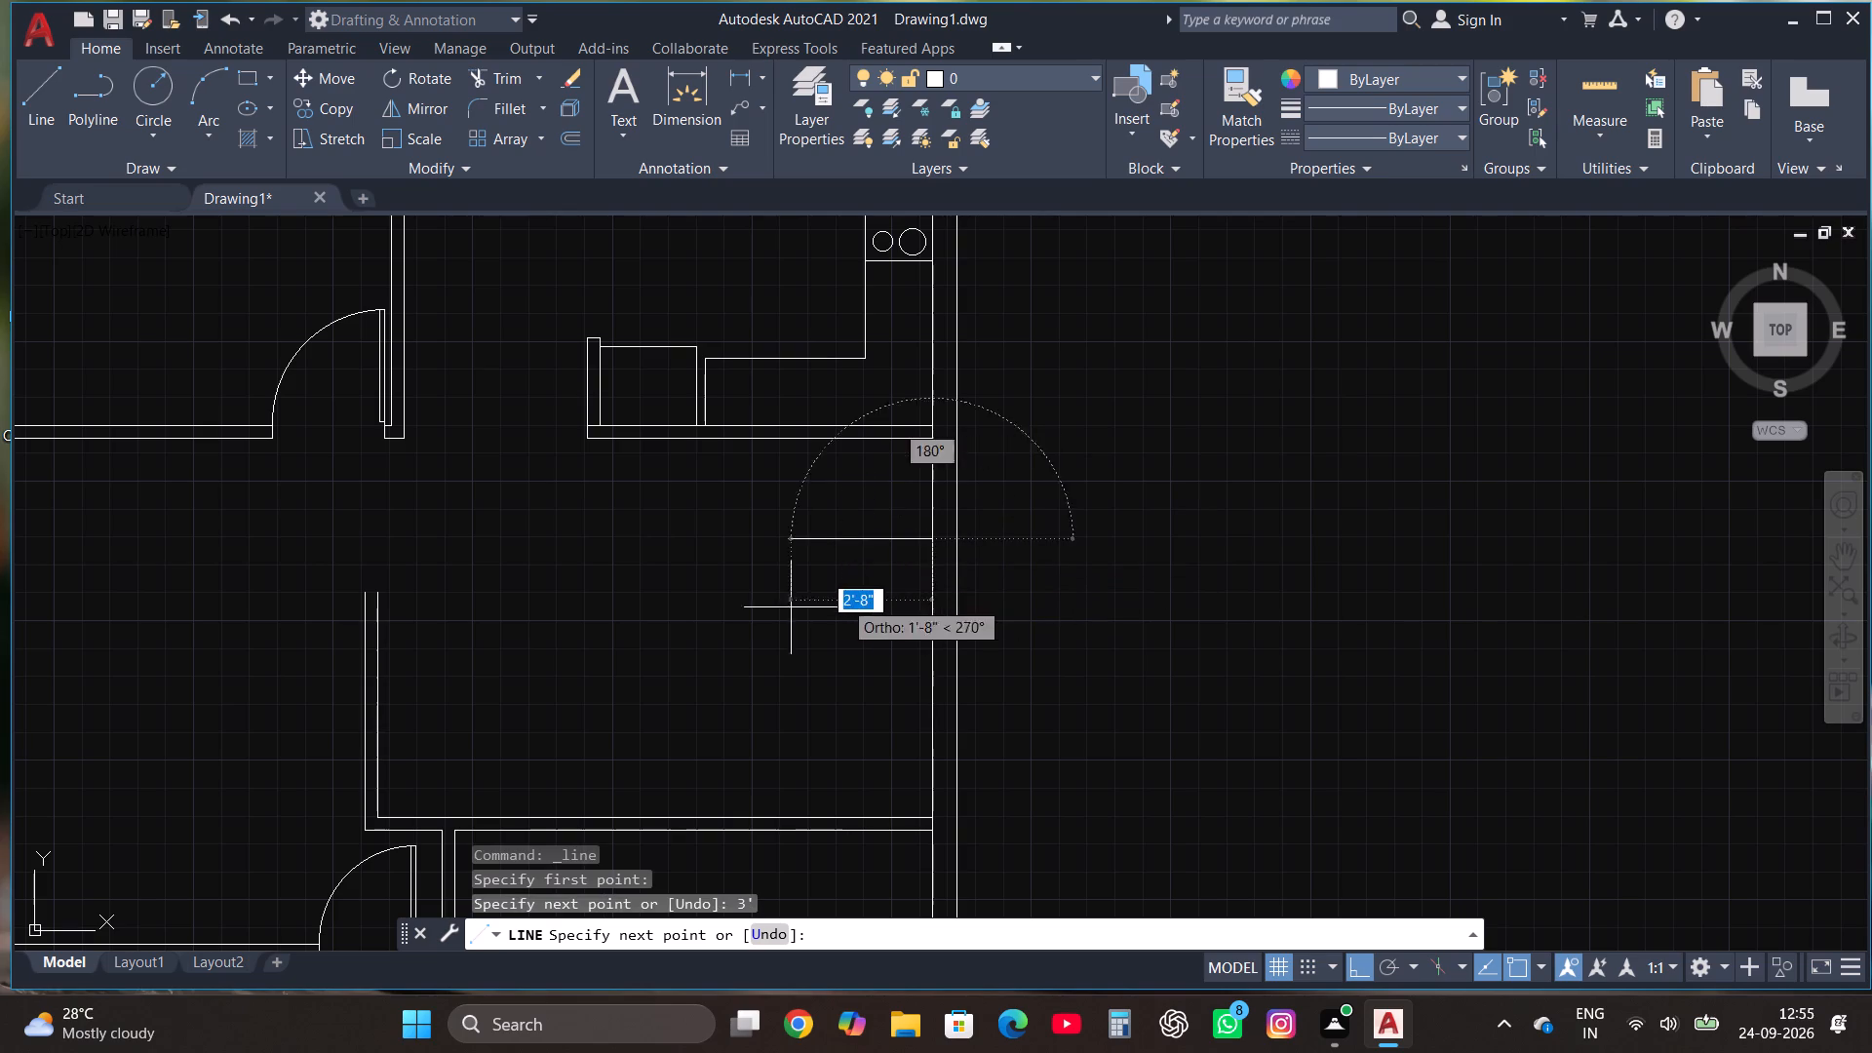
left_click(598, 526)
key("Escape")
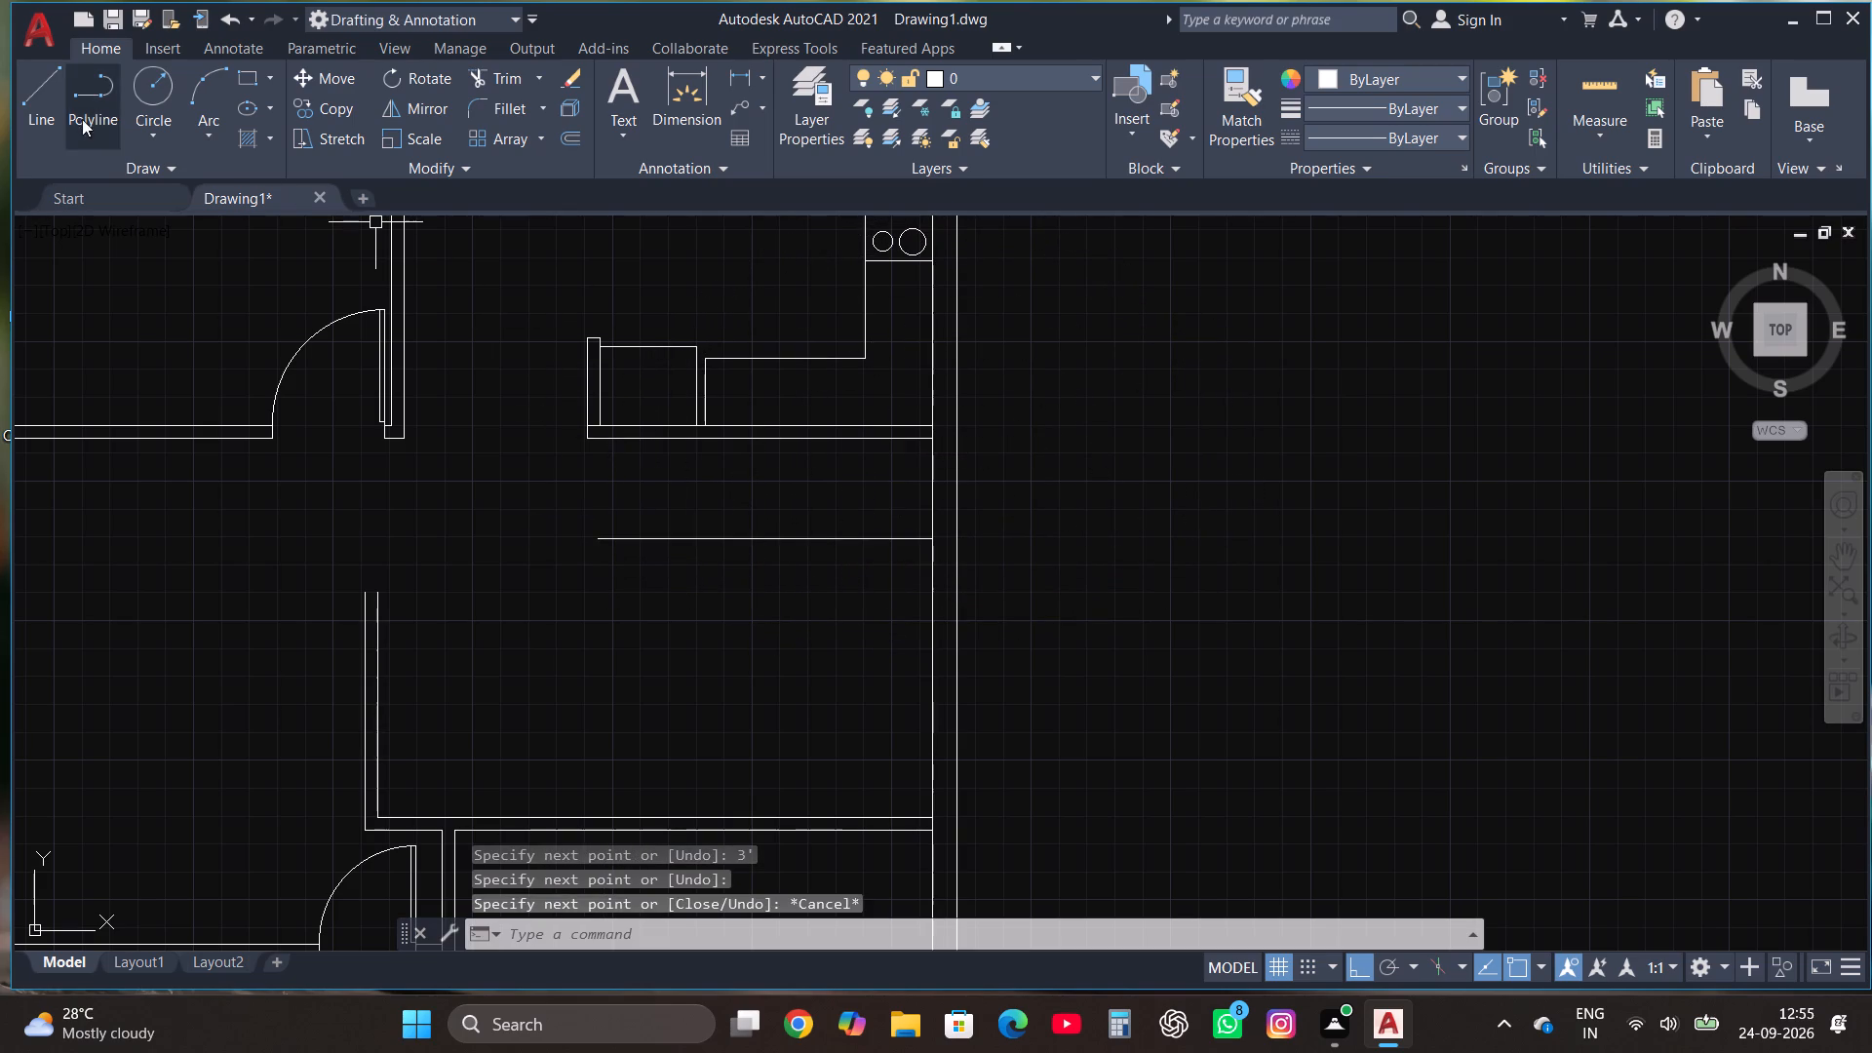
Draw a line 3' up the right wall from the room's lower-right inner corner, continuing horizontally left below the first line.
left_click(41, 95)
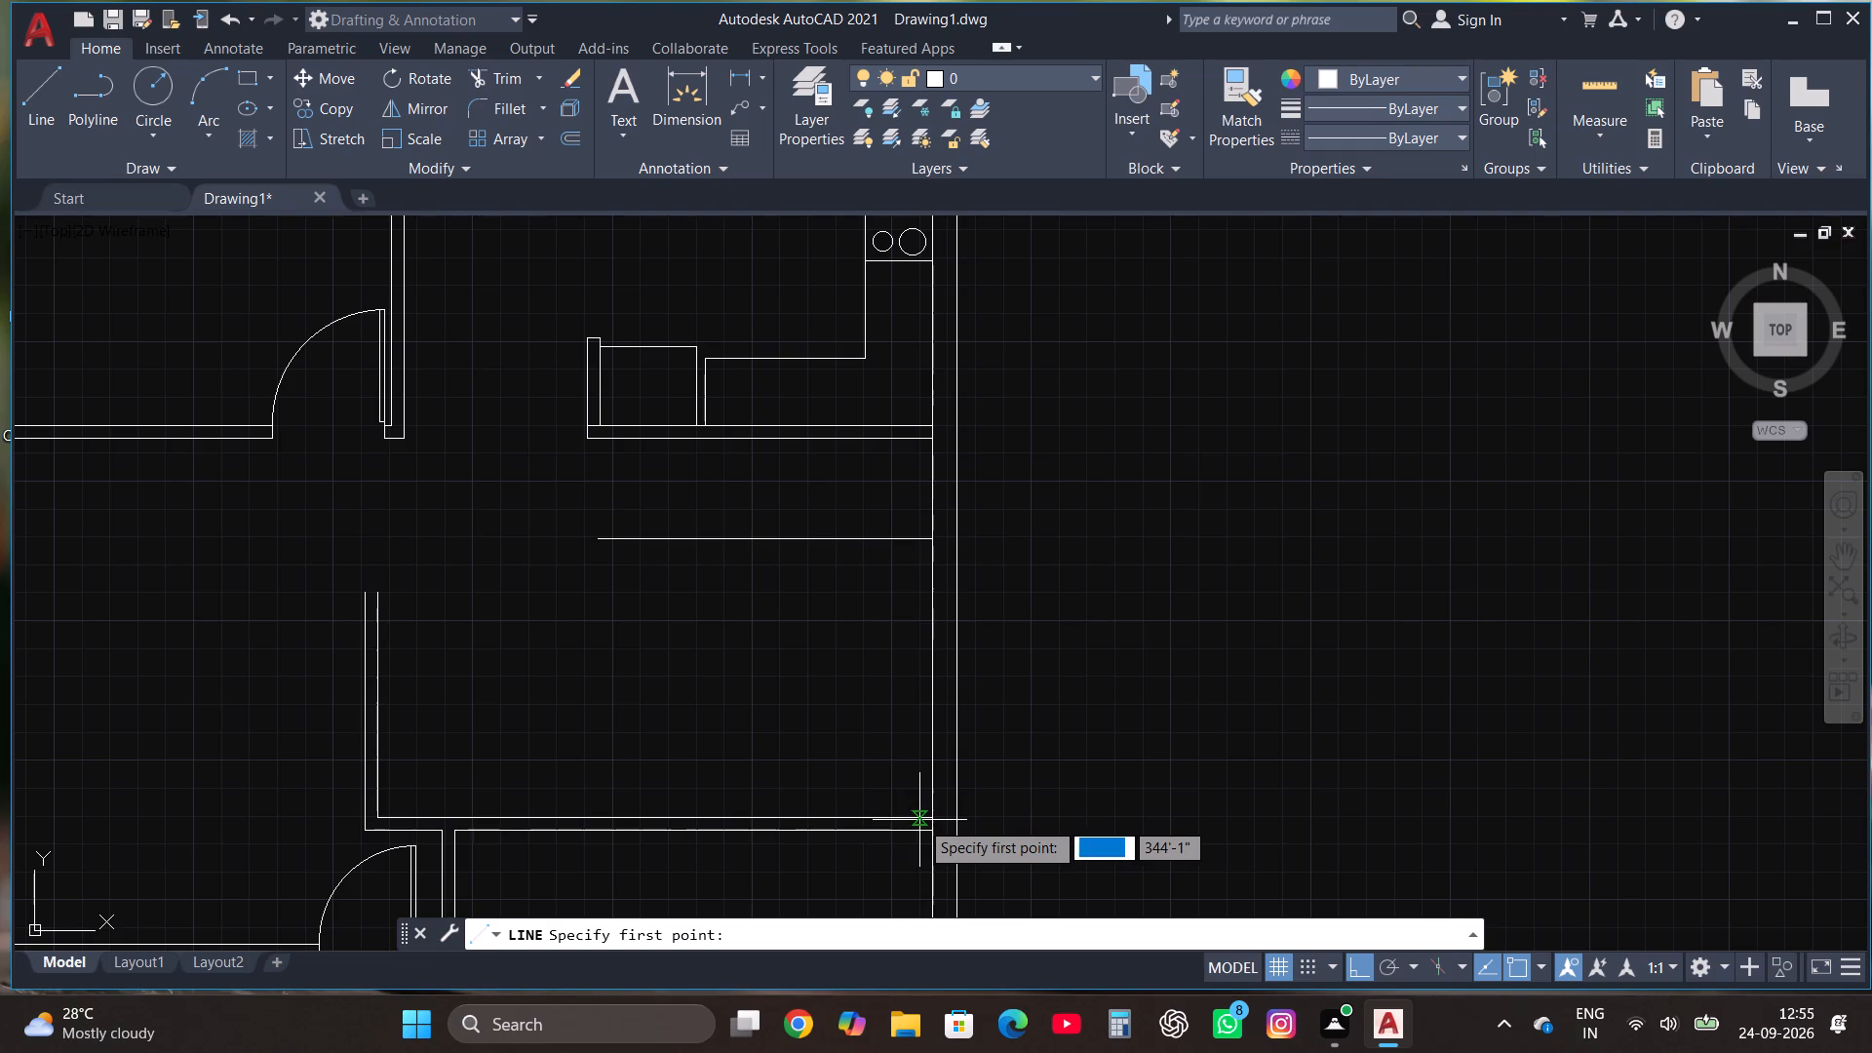
left_click(935, 818)
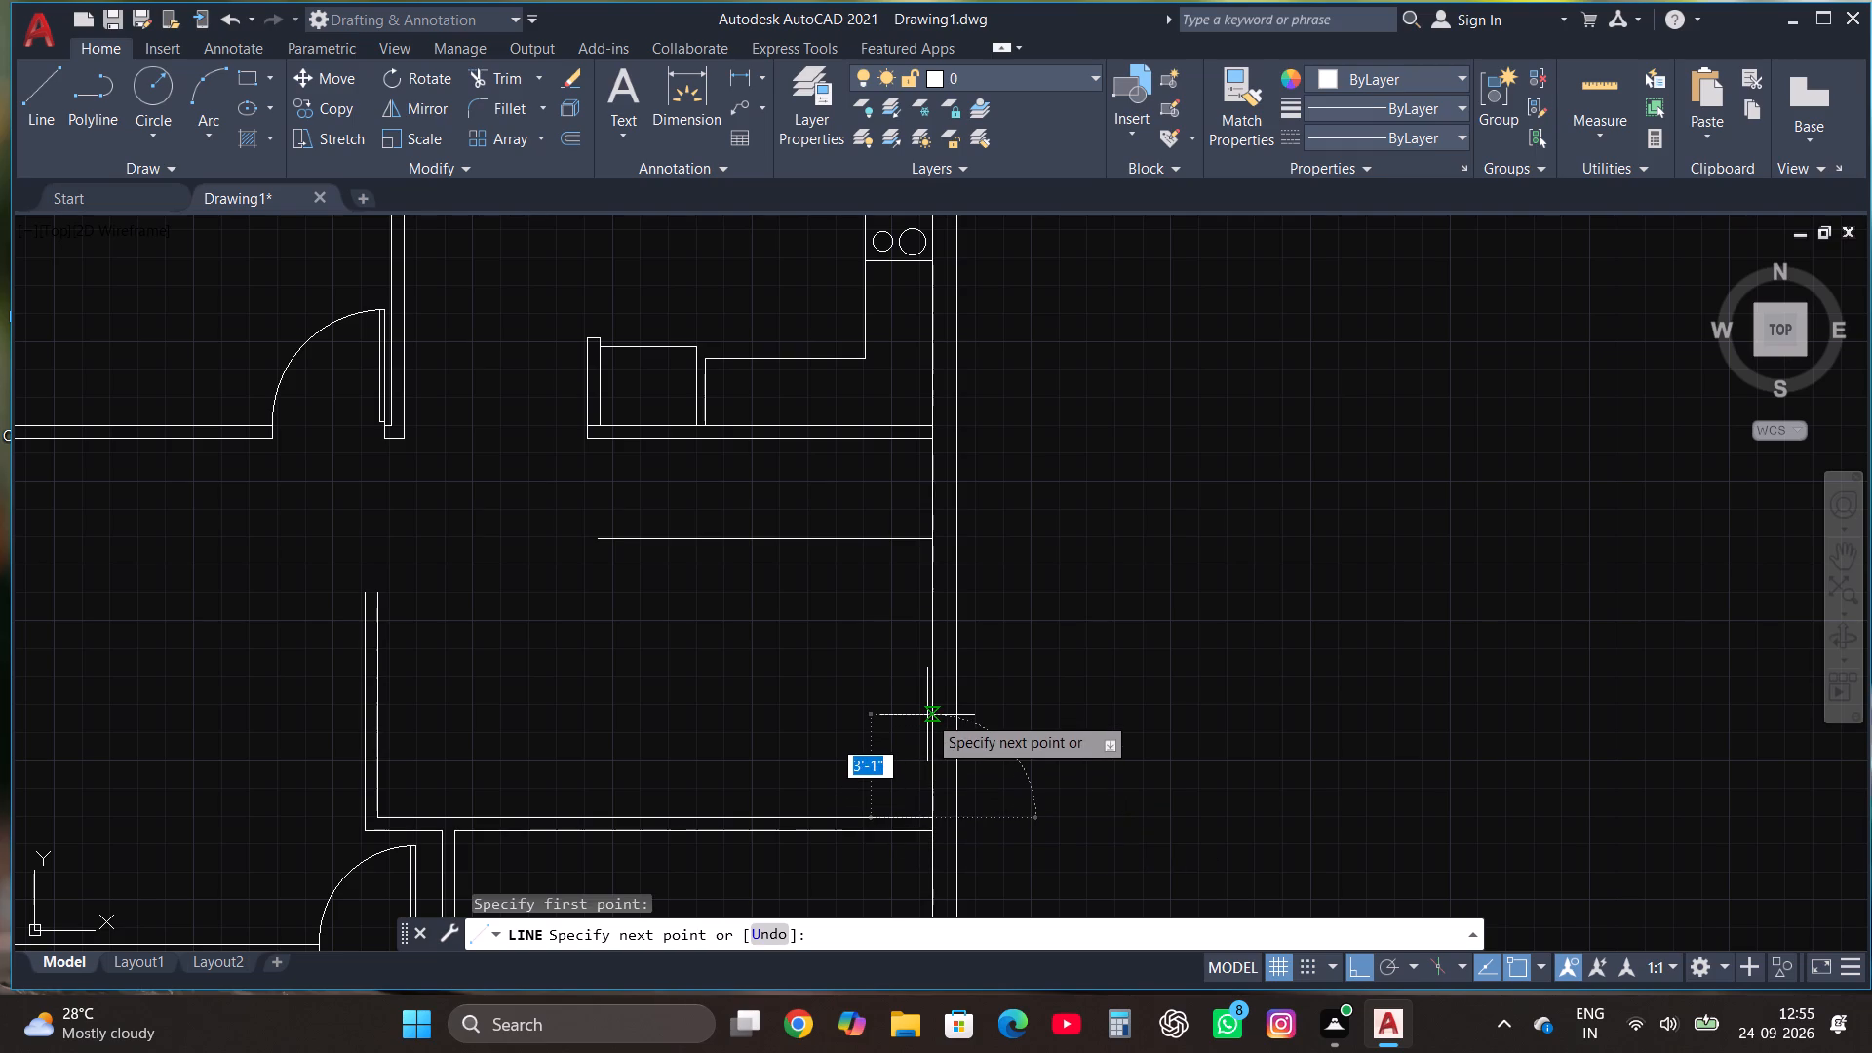
type("3'")
key("Return")
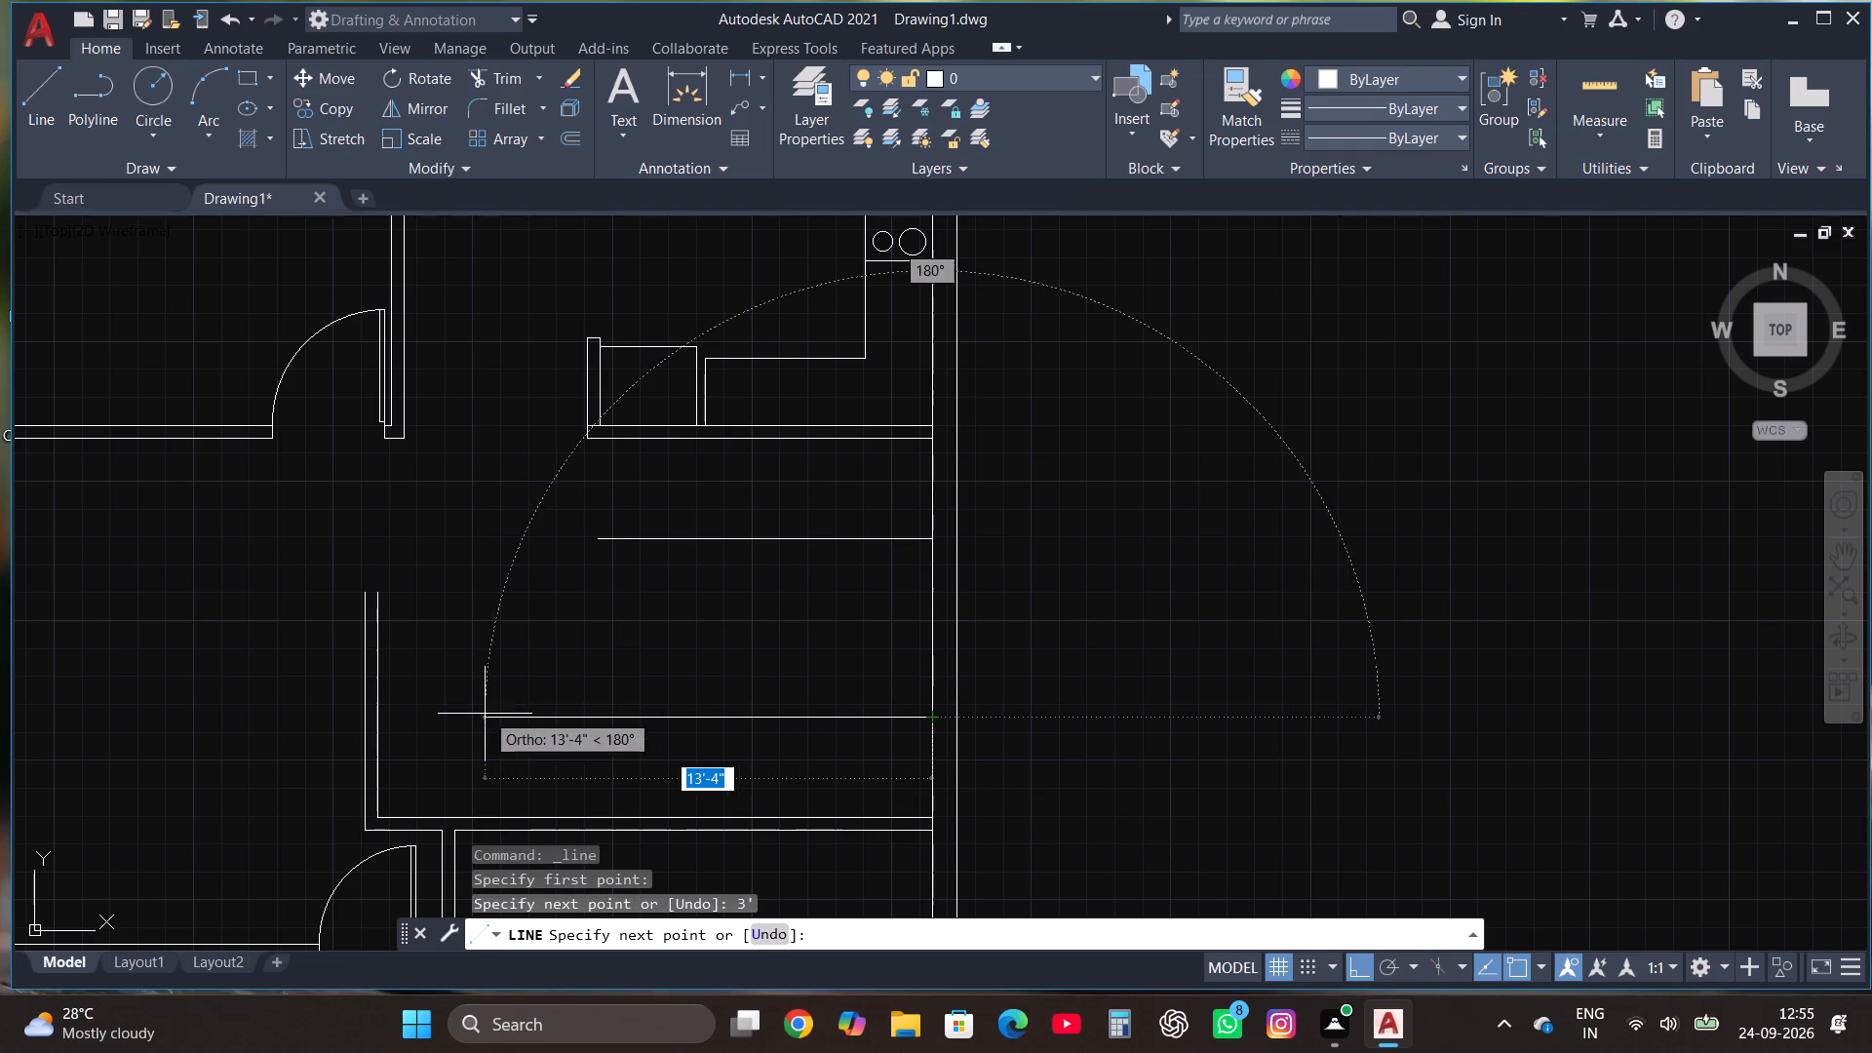
left_click(619, 706)
key("Escape")
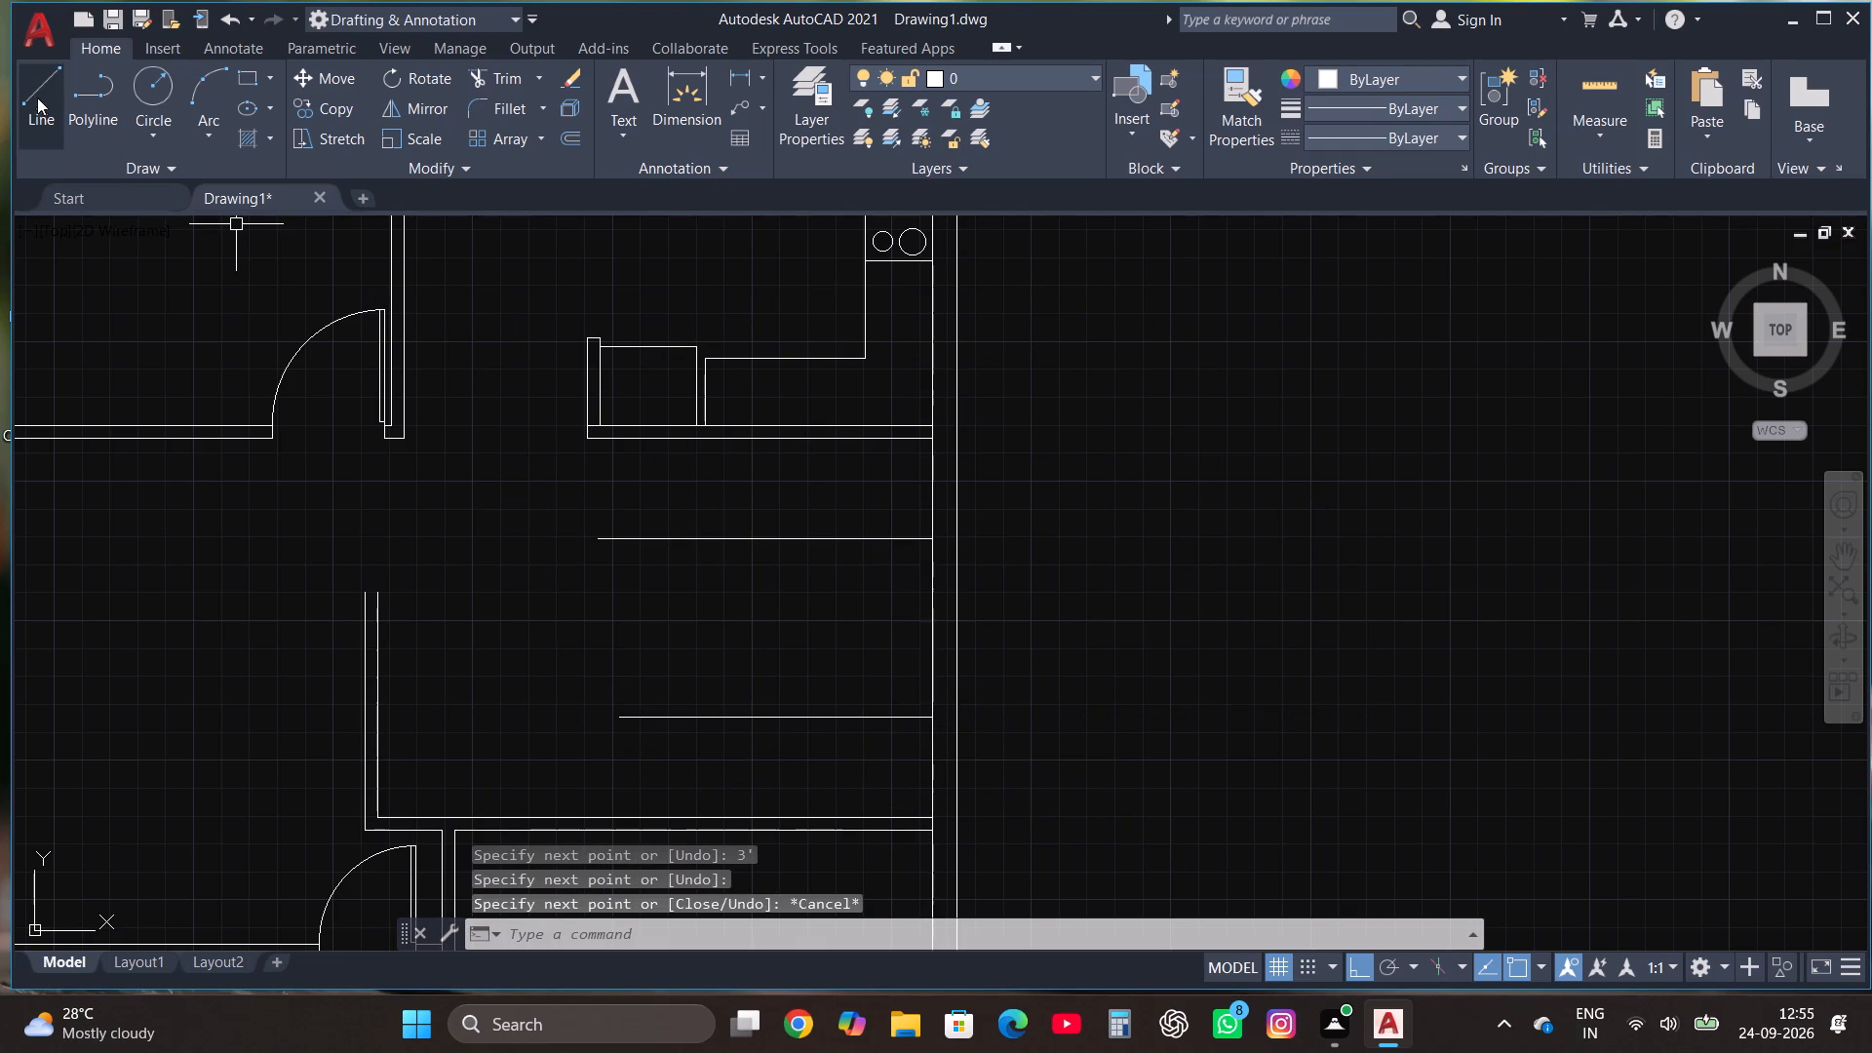
Draw a line 3' left from the room's upper-right corner along the kitchen wall, continuing vertically down across both horizontal lines.
left_click(38, 86)
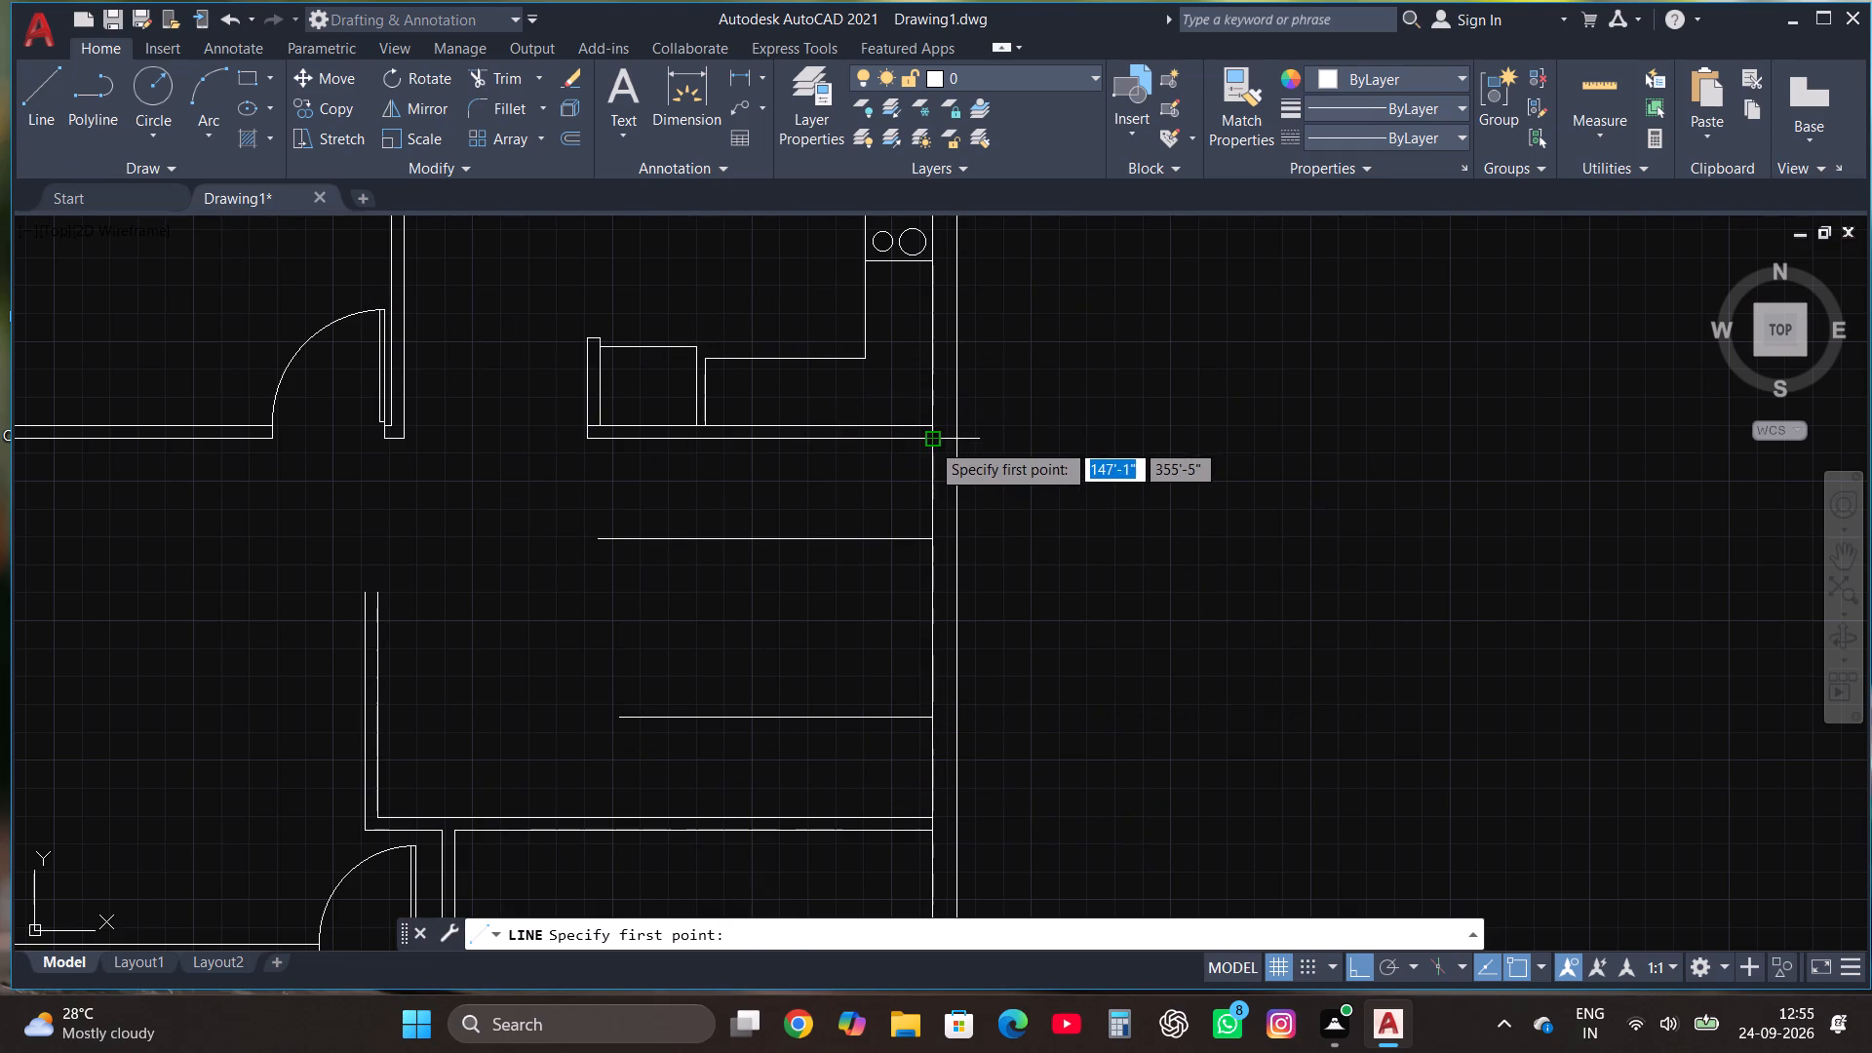
left_click(930, 442)
key("3")
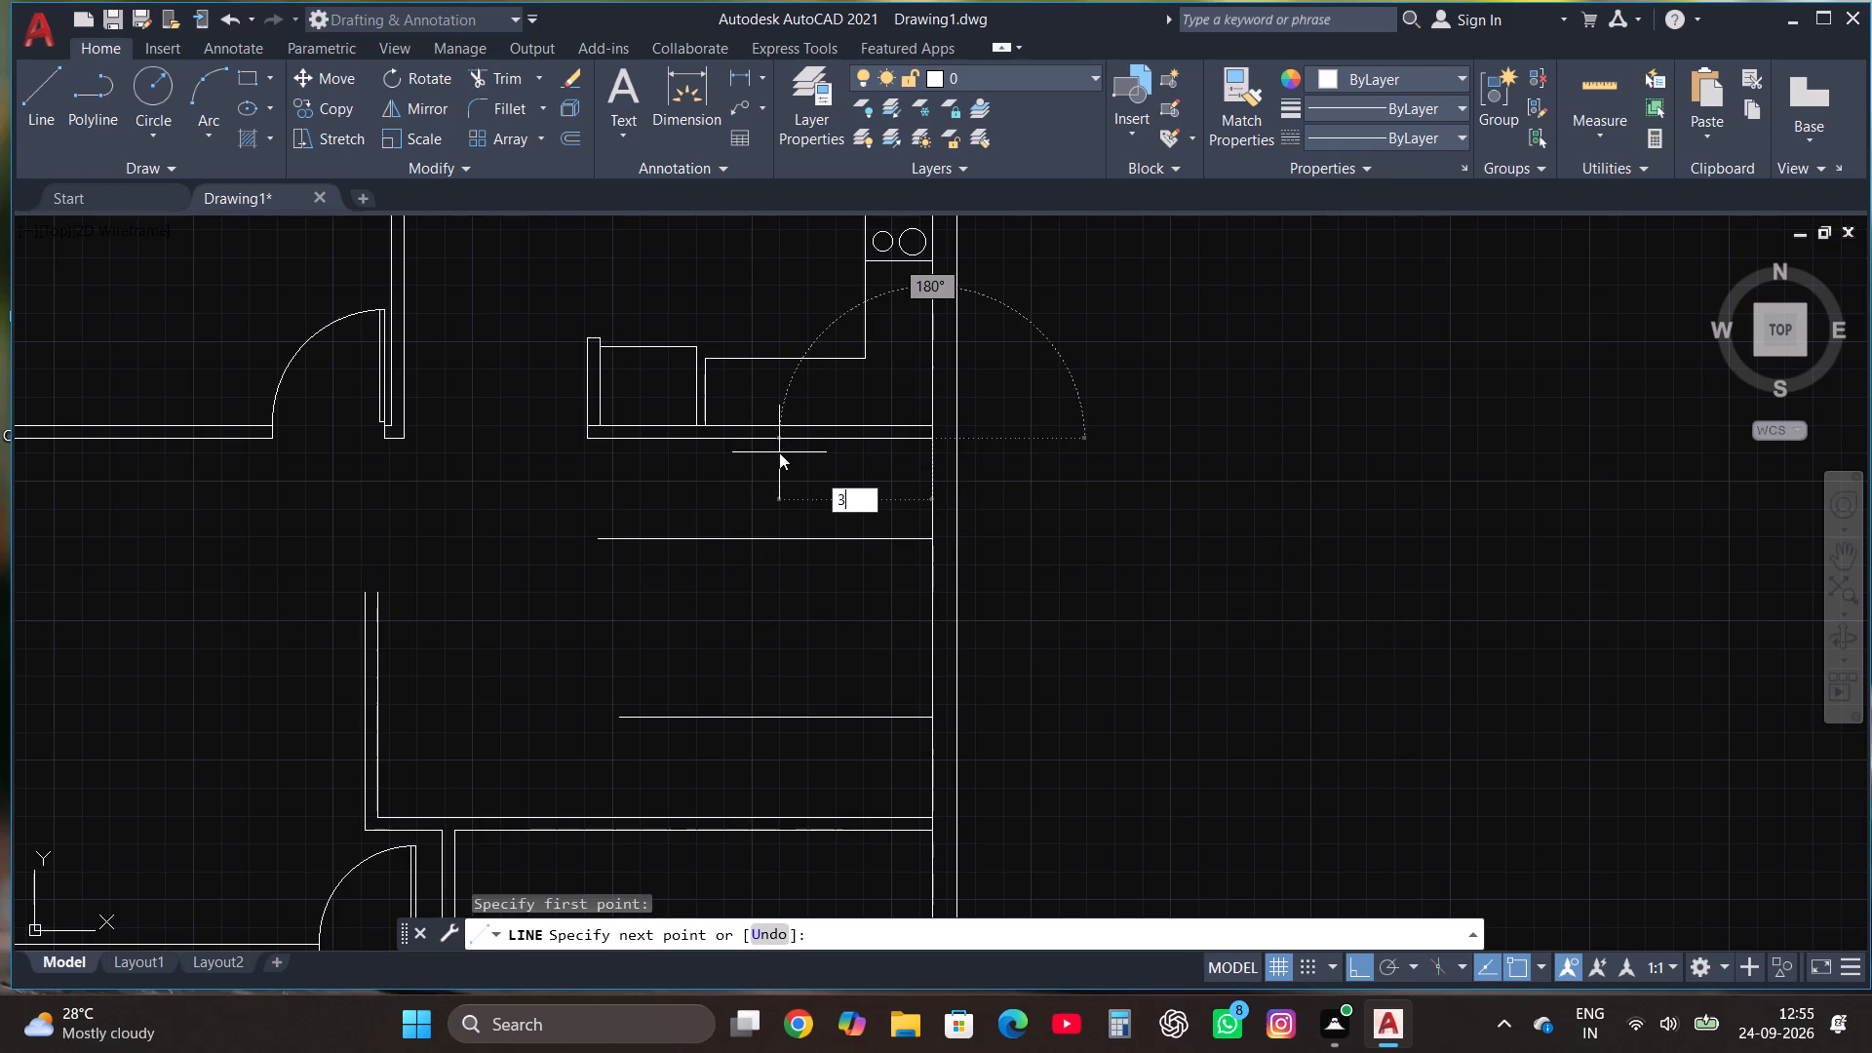
key("apostrophe")
key("Return")
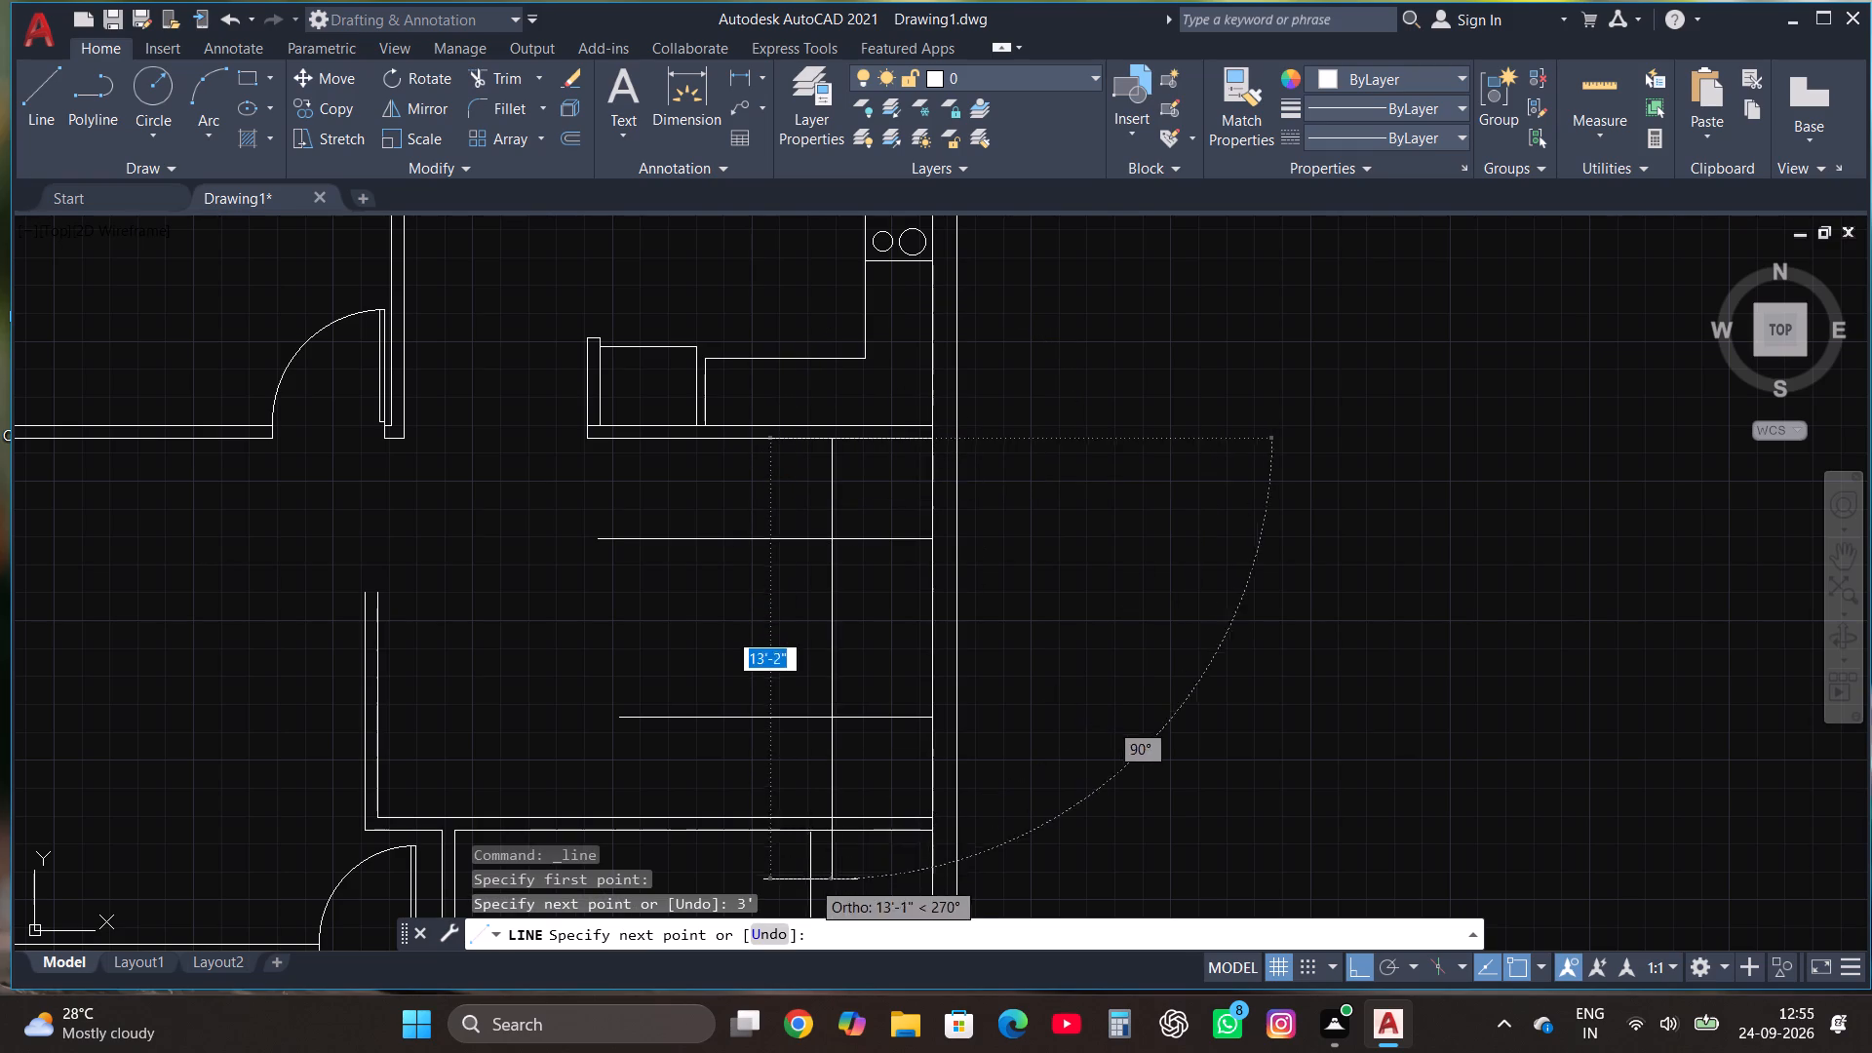
left_click(836, 769)
key("Escape")
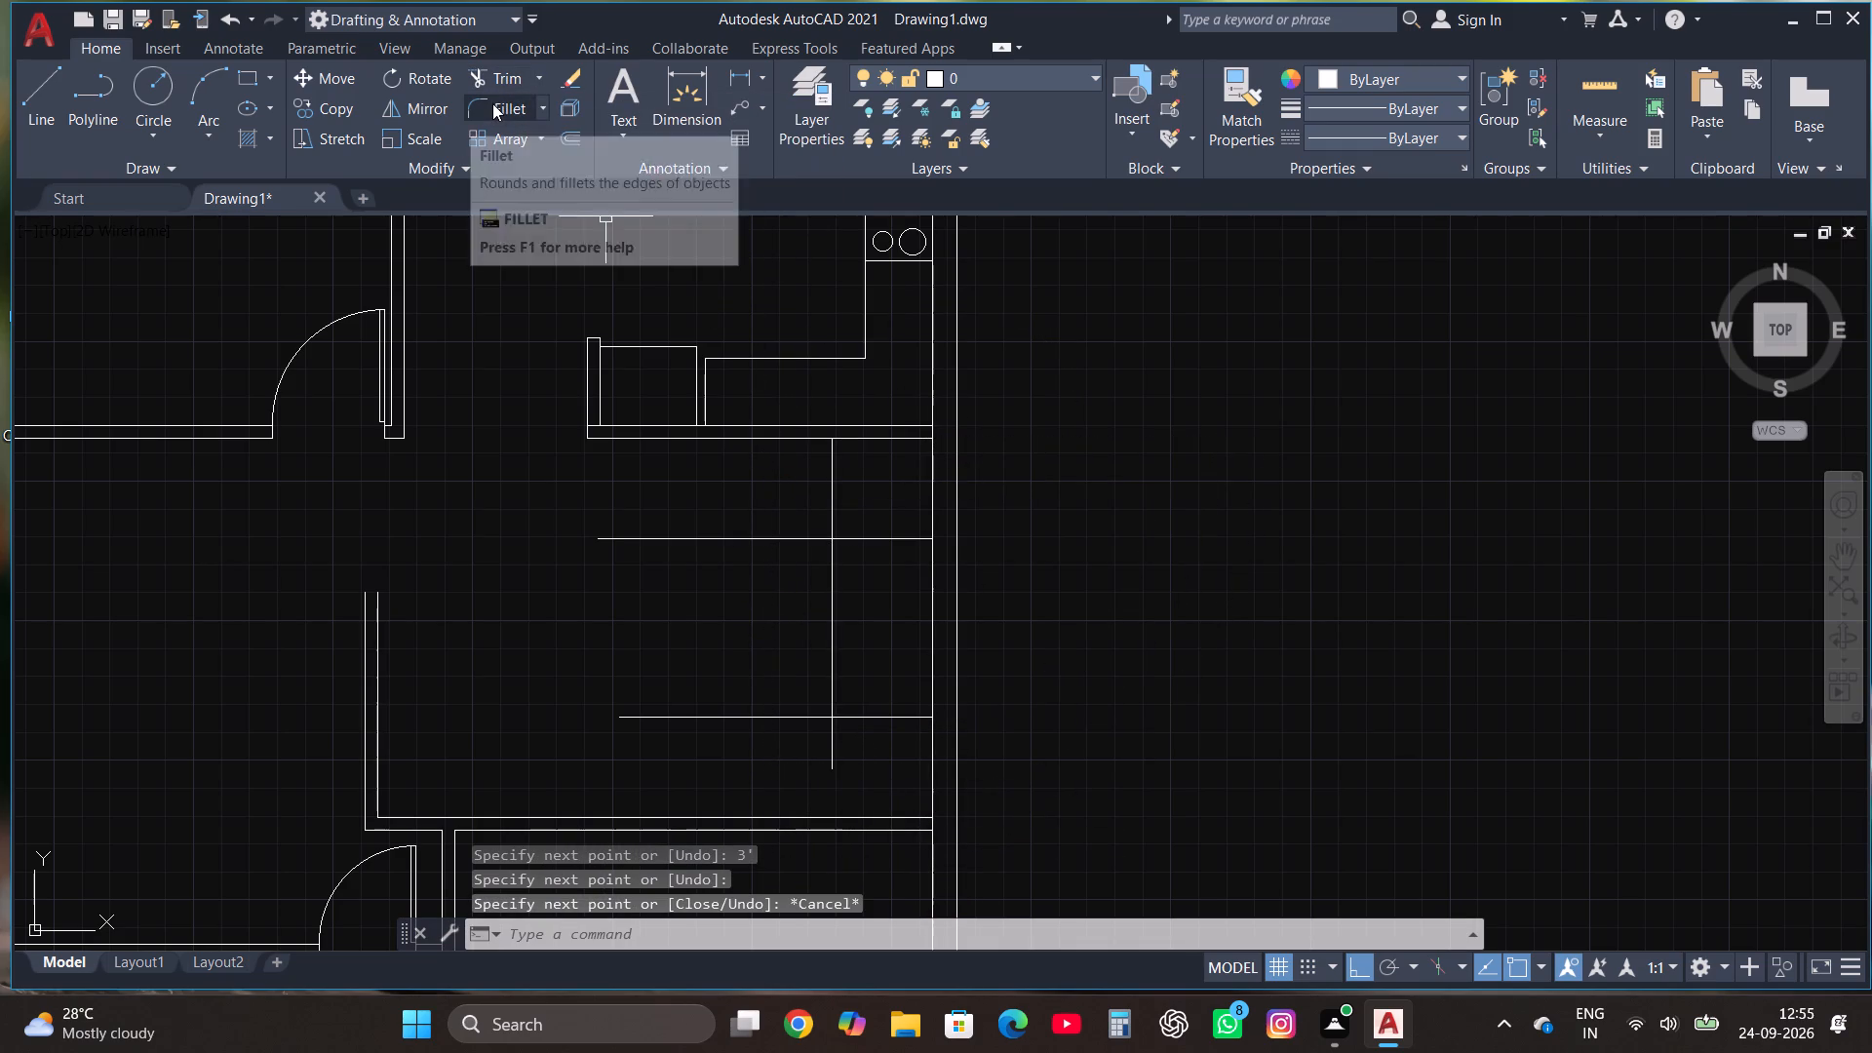
Fillet the vertical line with the upper and lower horizontal lines to form two square corners.
left_click(495, 103)
left_click(817, 539)
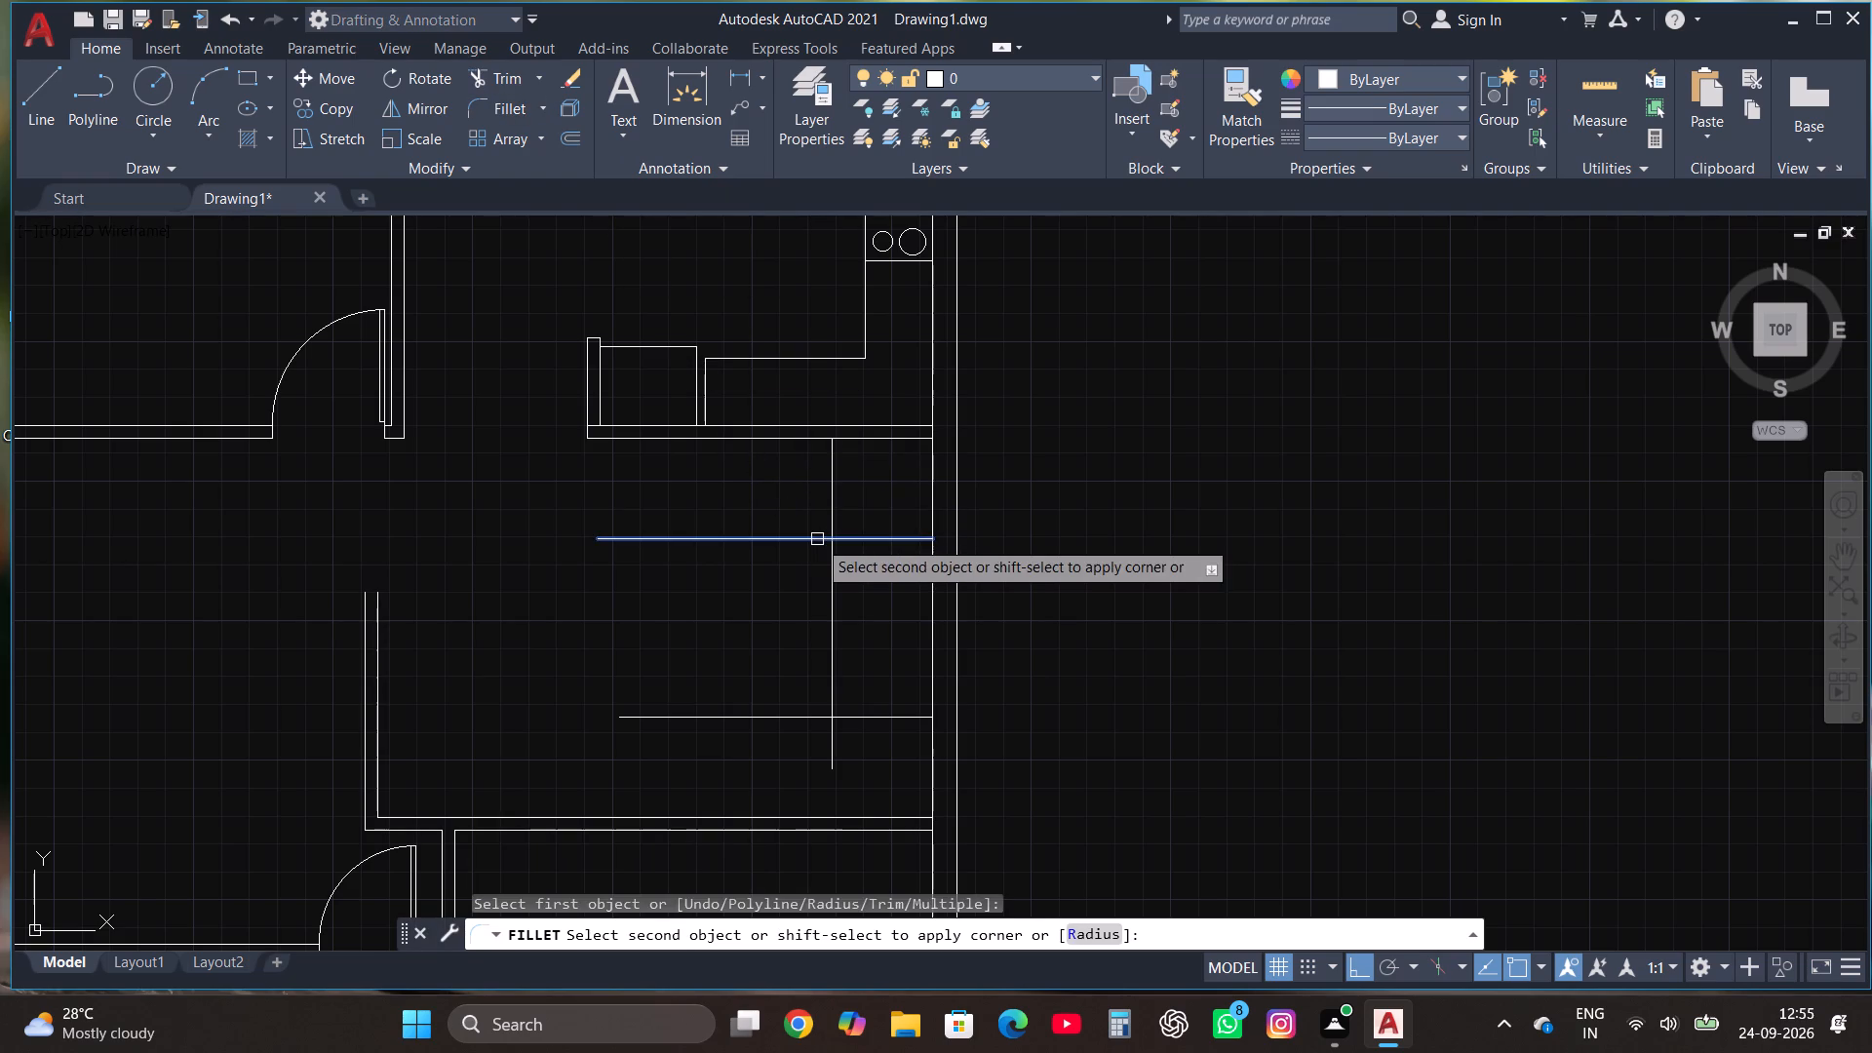
left_click(837, 575)
left_click(509, 108)
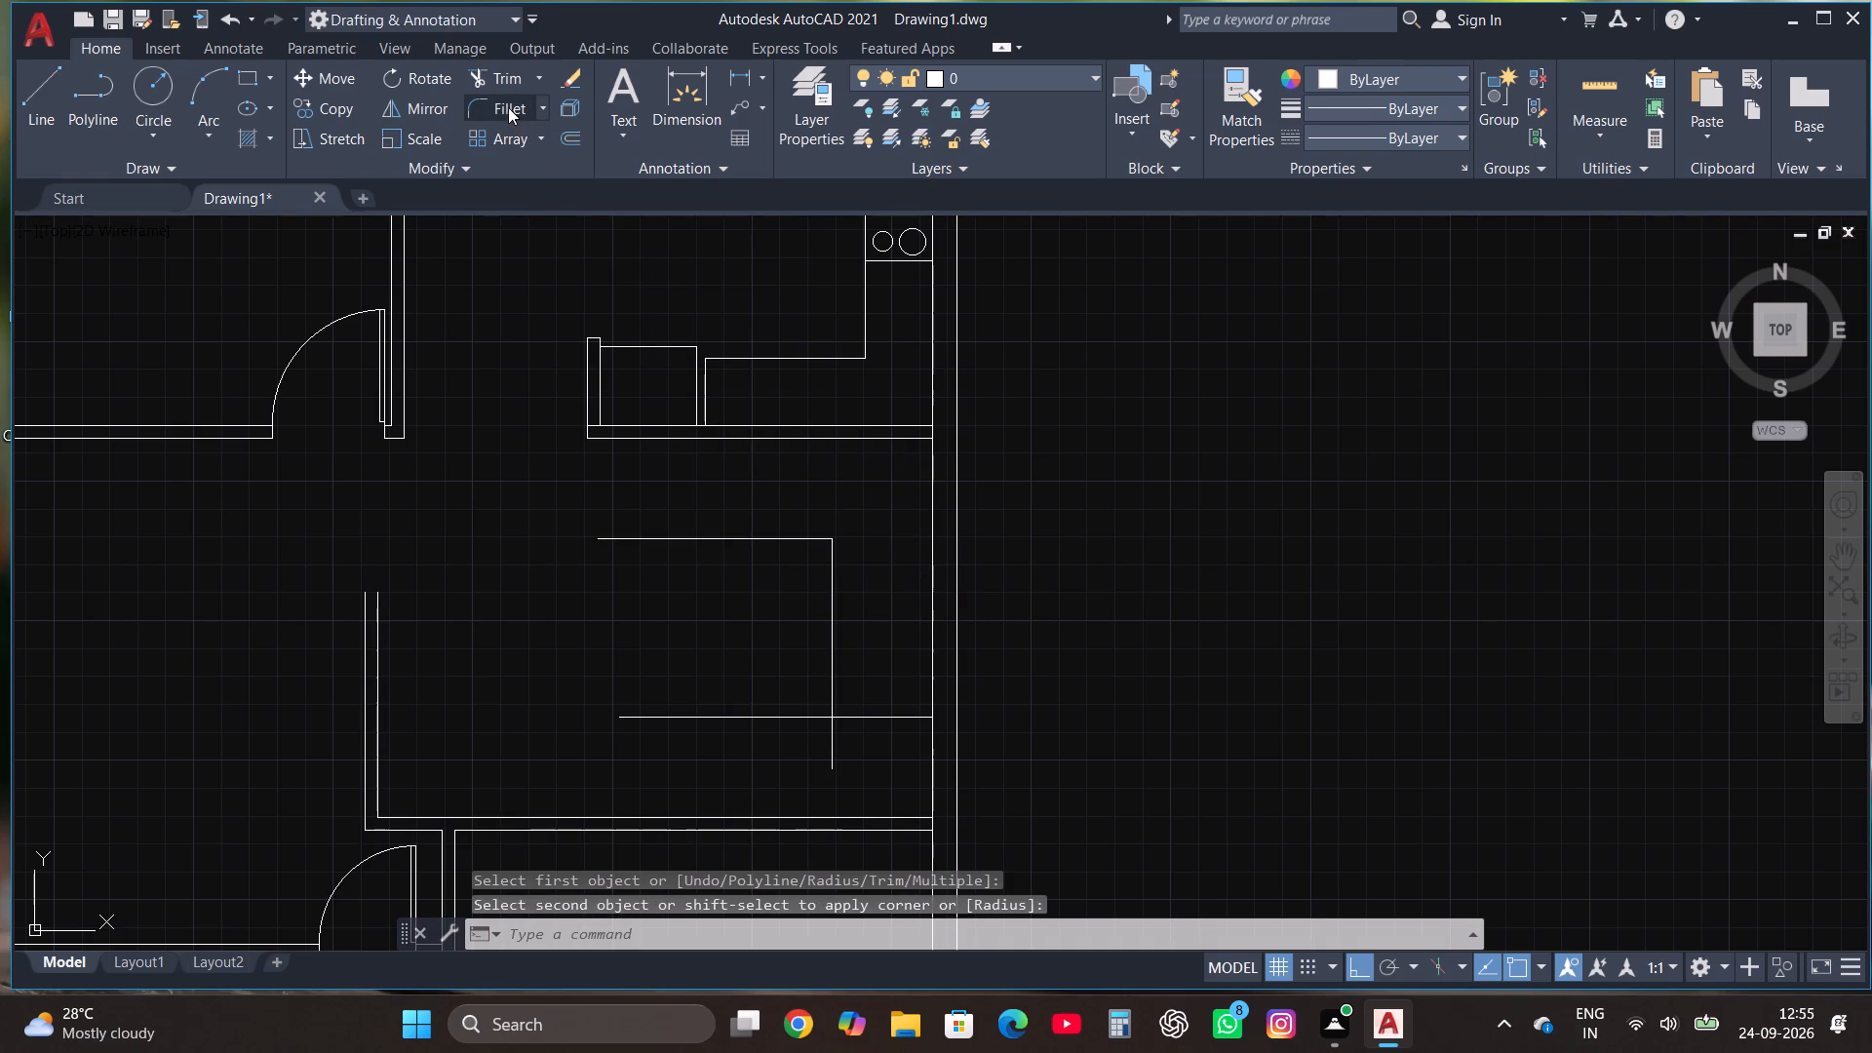
left_click(694, 714)
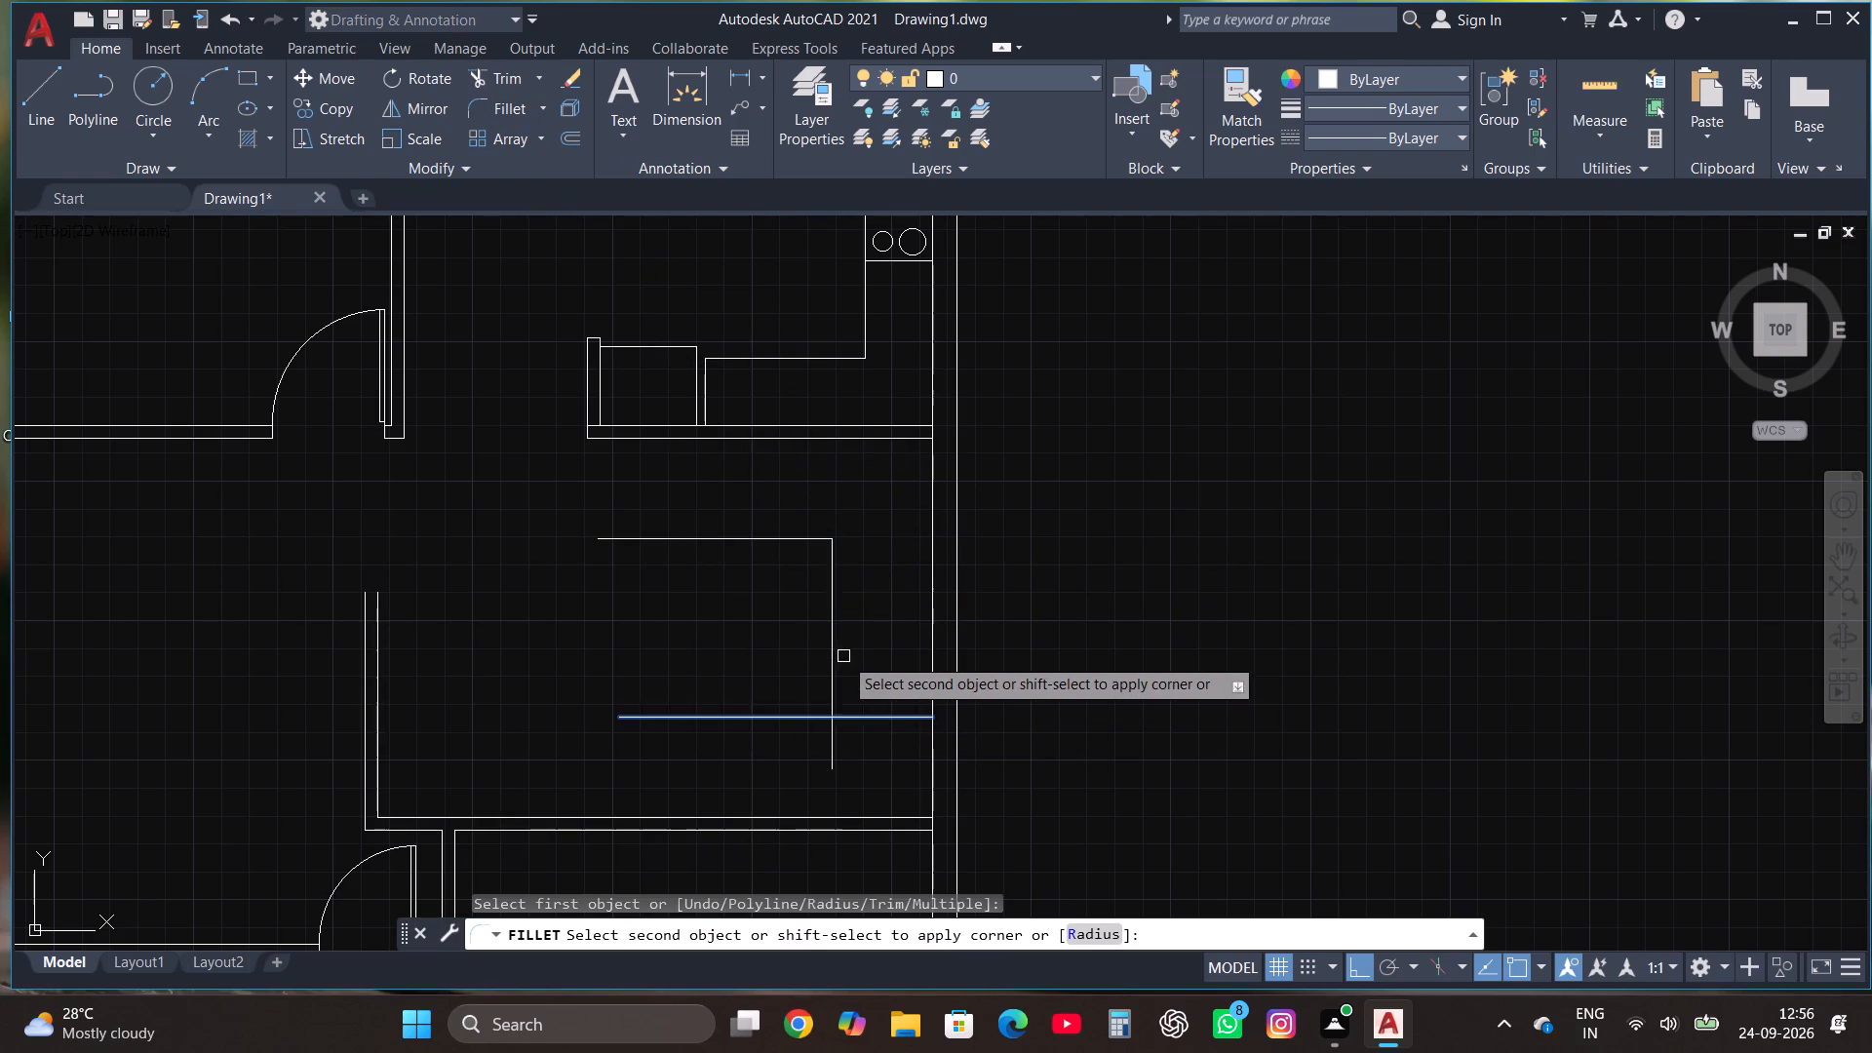
left_click(834, 650)
key("Escape")
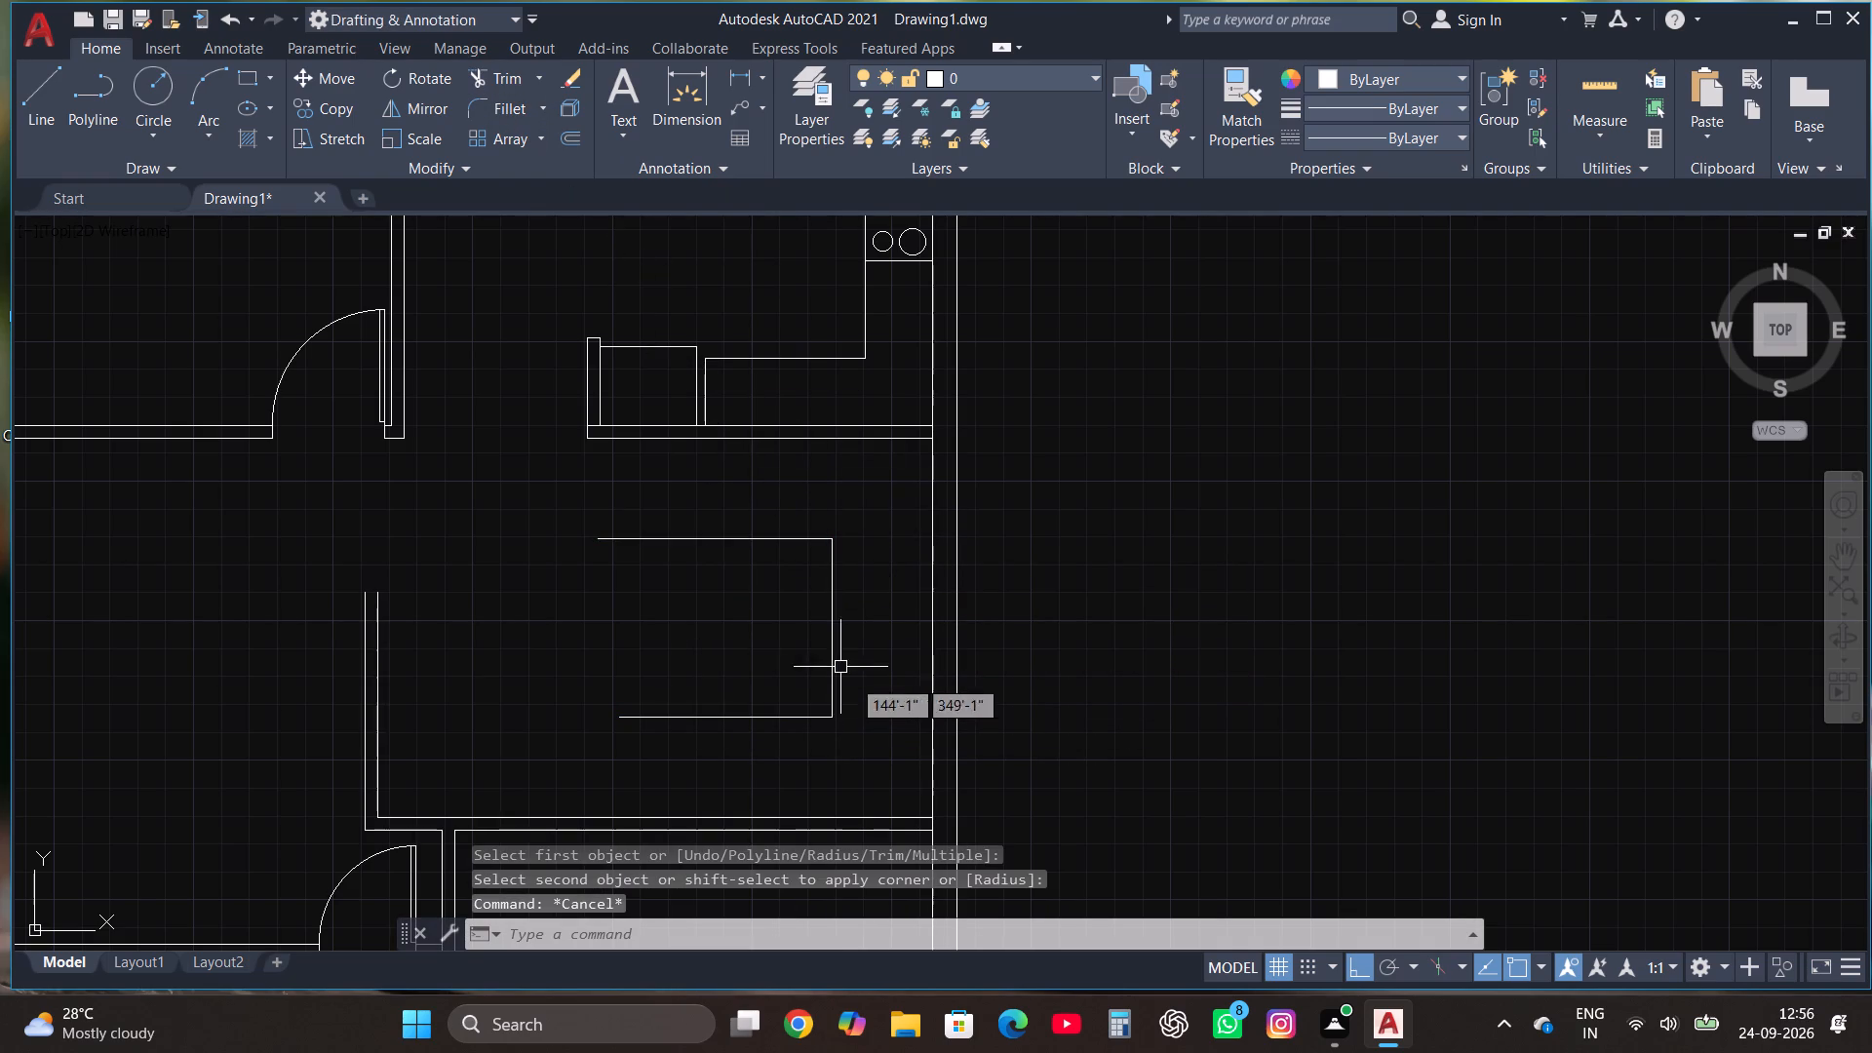
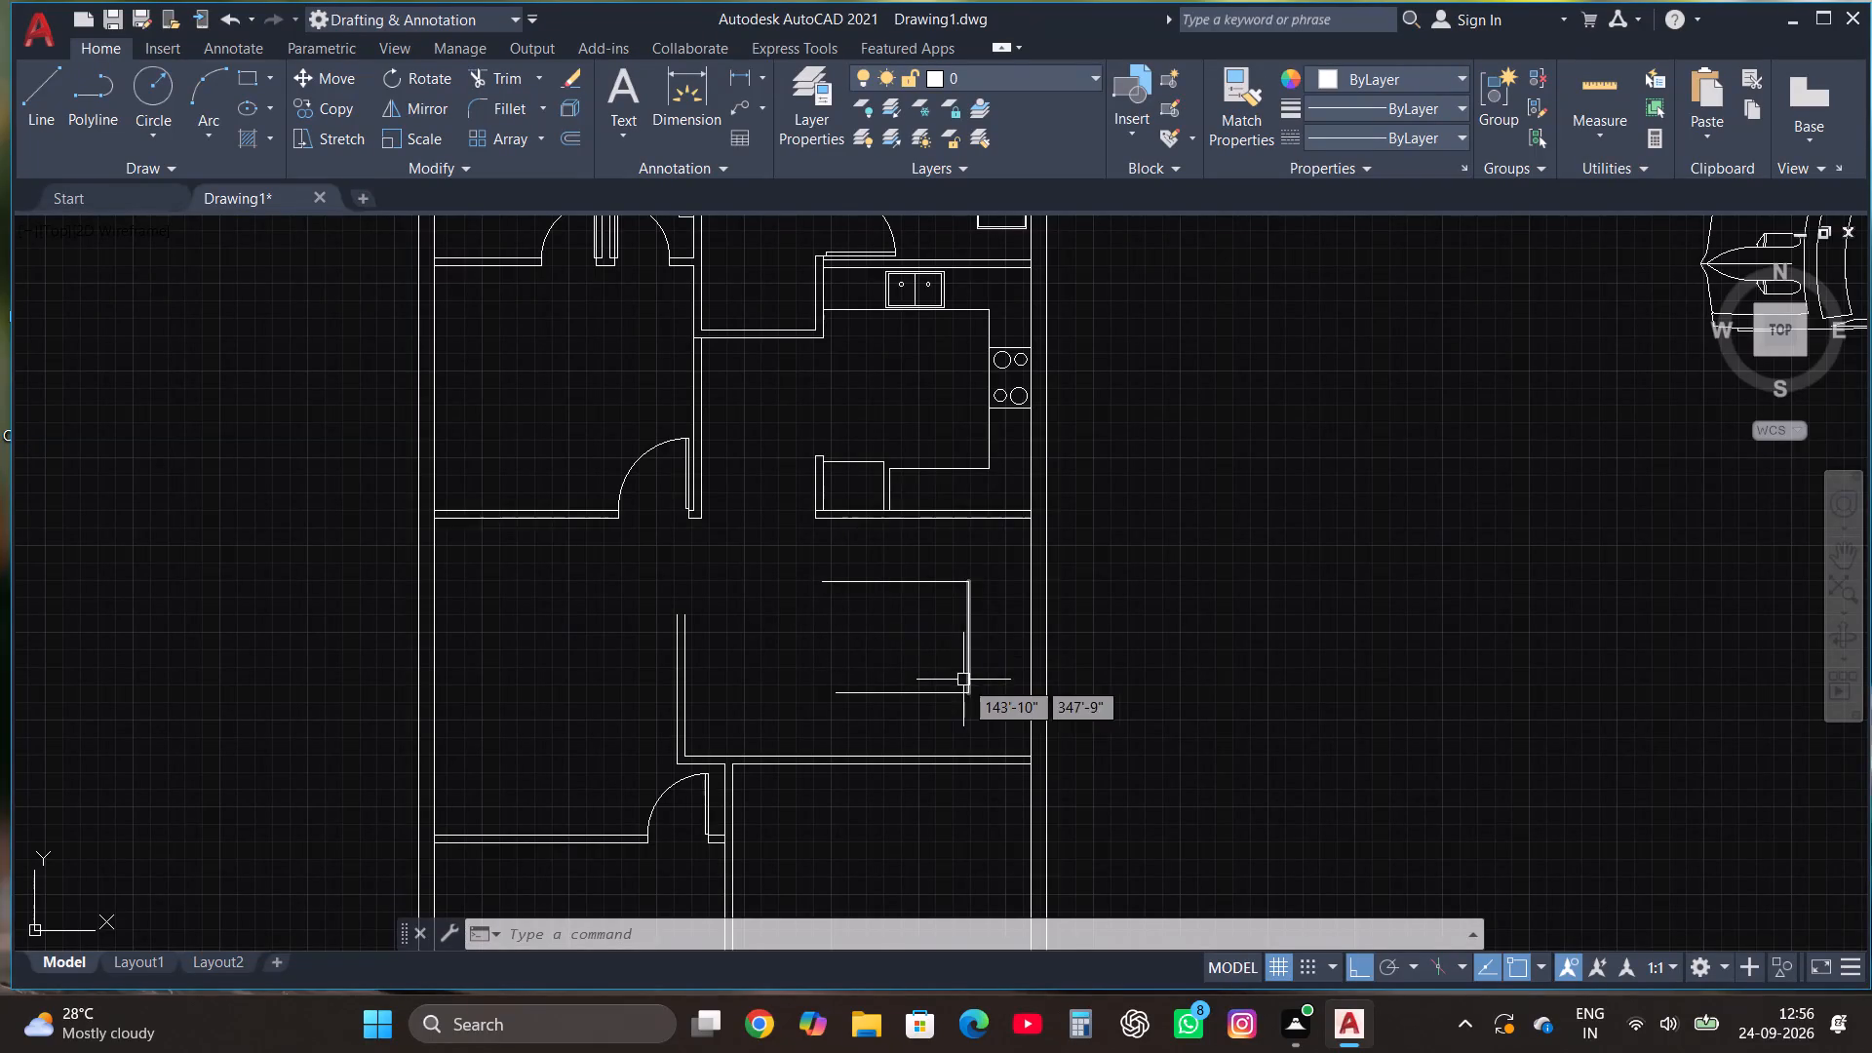
Draw a vertical line from the outline's upper-right corner up to the kitchen wall and trim its overshoot inside the wall.
scroll(790, 658, "up", 2)
scroll(794, 660, "down", 4)
scroll(797, 667, "up", 1)
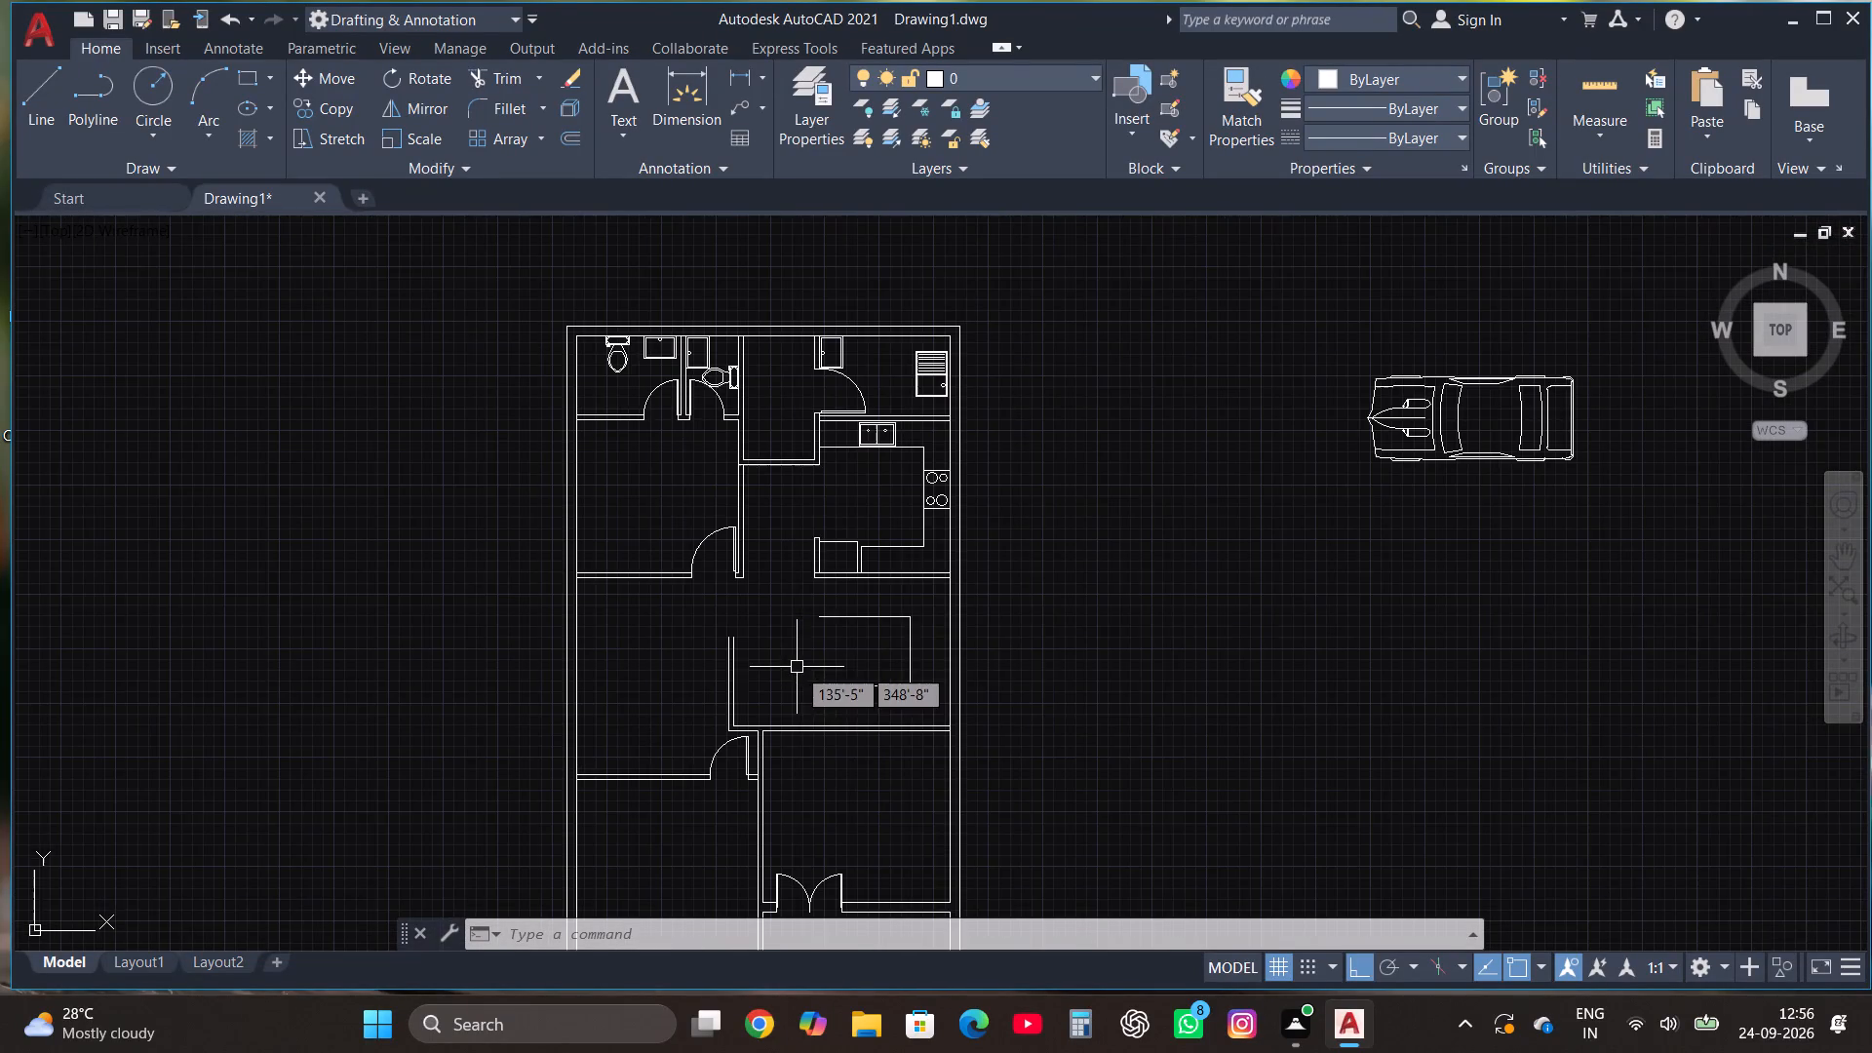
scroll(907, 645, "up", 1)
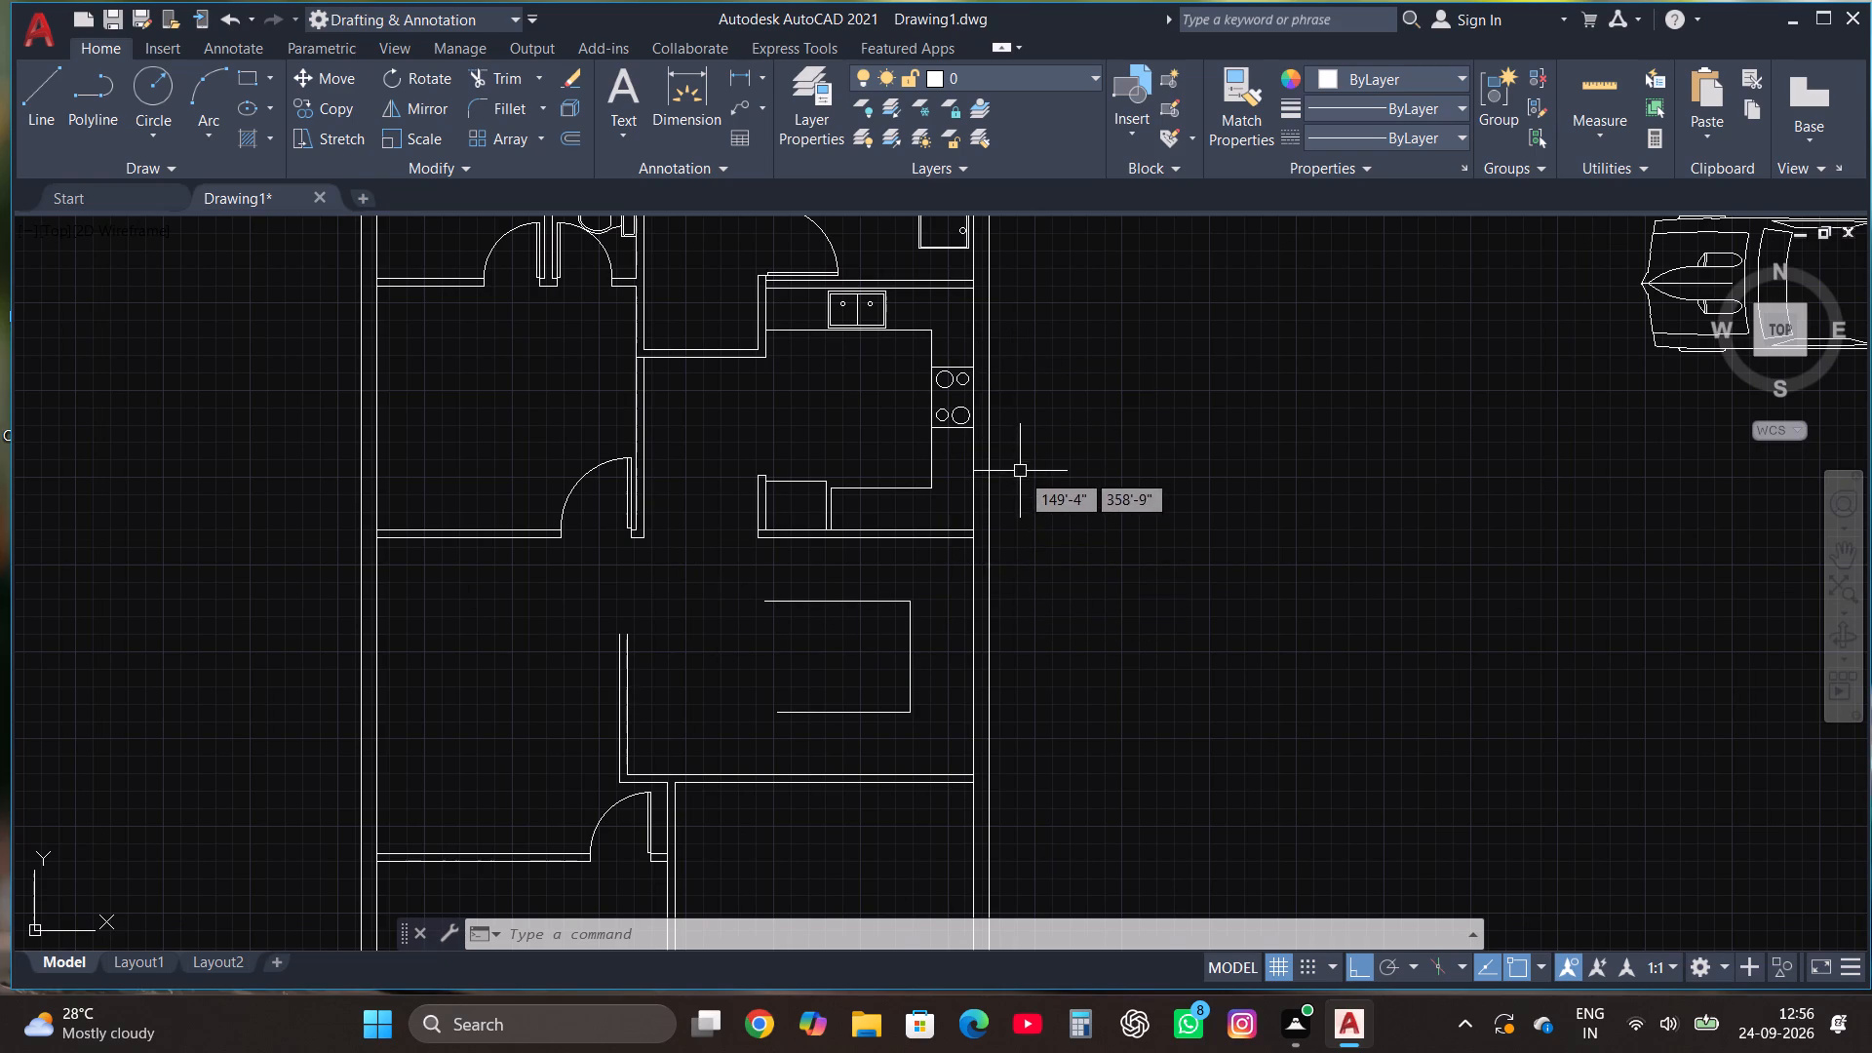
scroll(1022, 487, "down", 1)
scroll(934, 639, "up", 2)
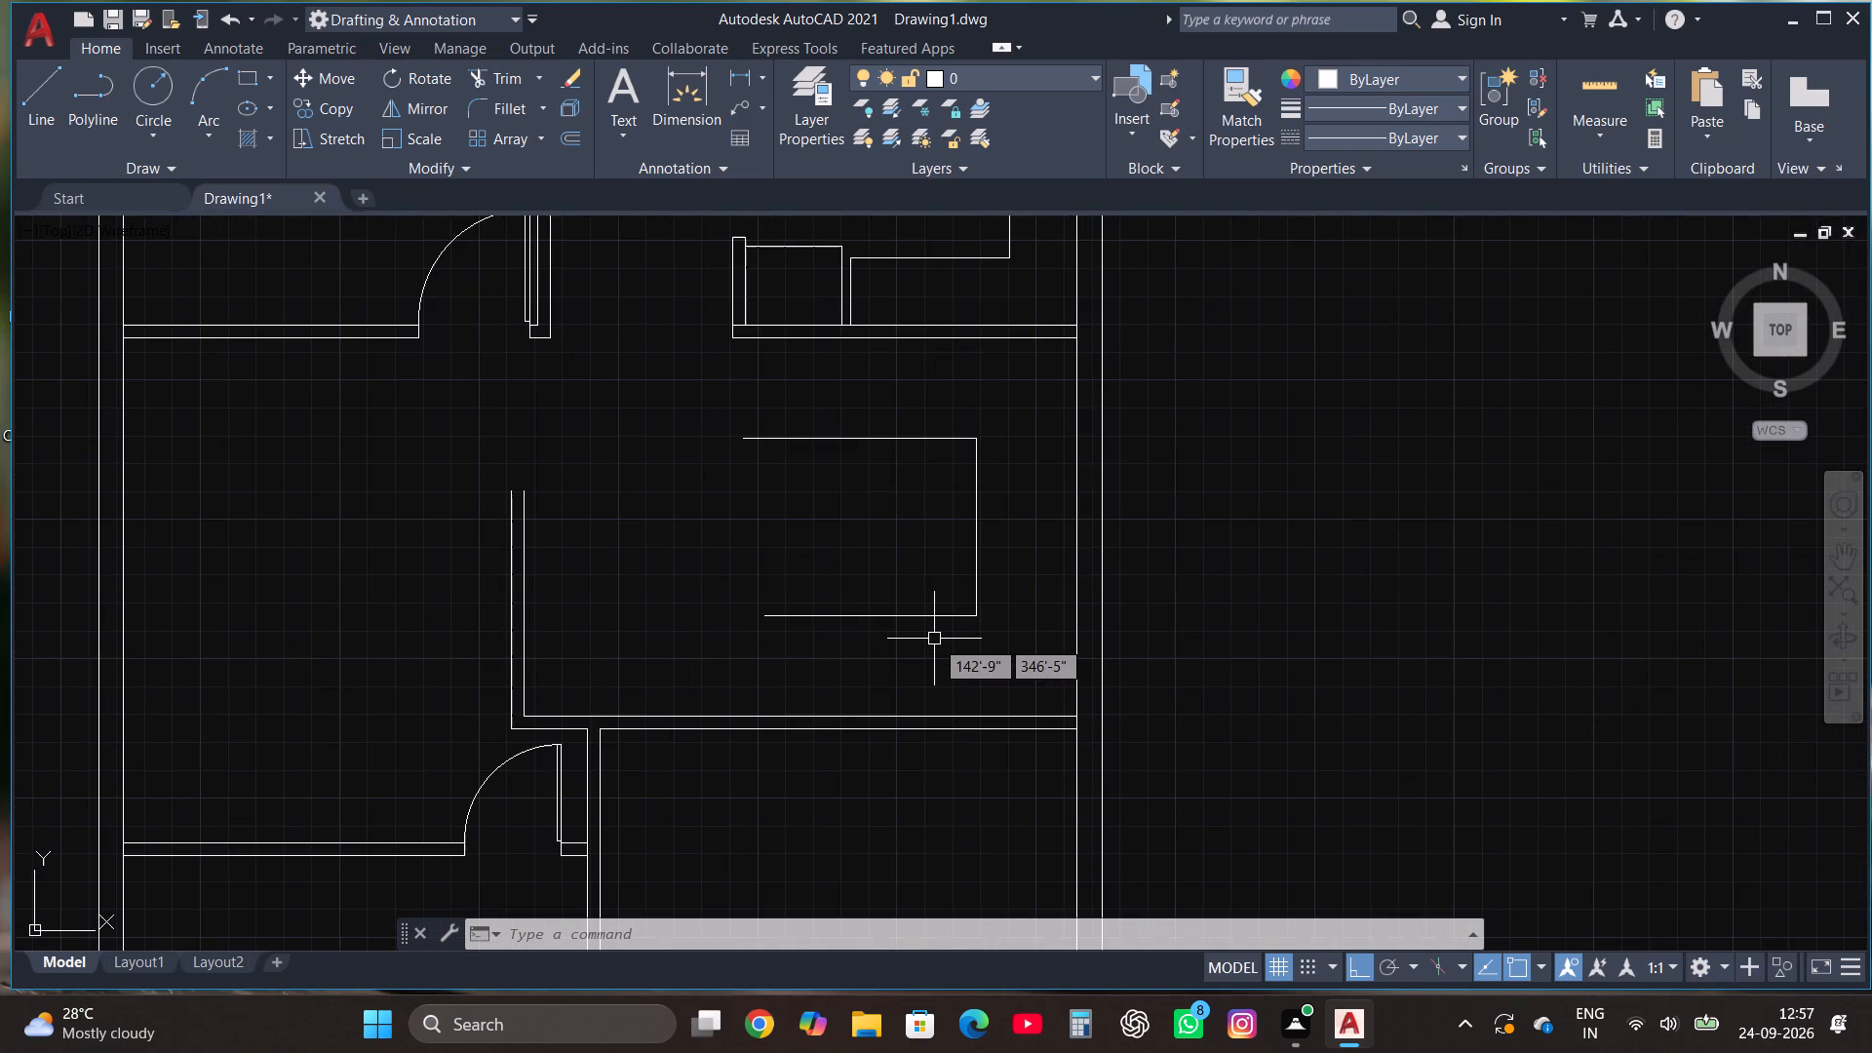
left_click(40, 86)
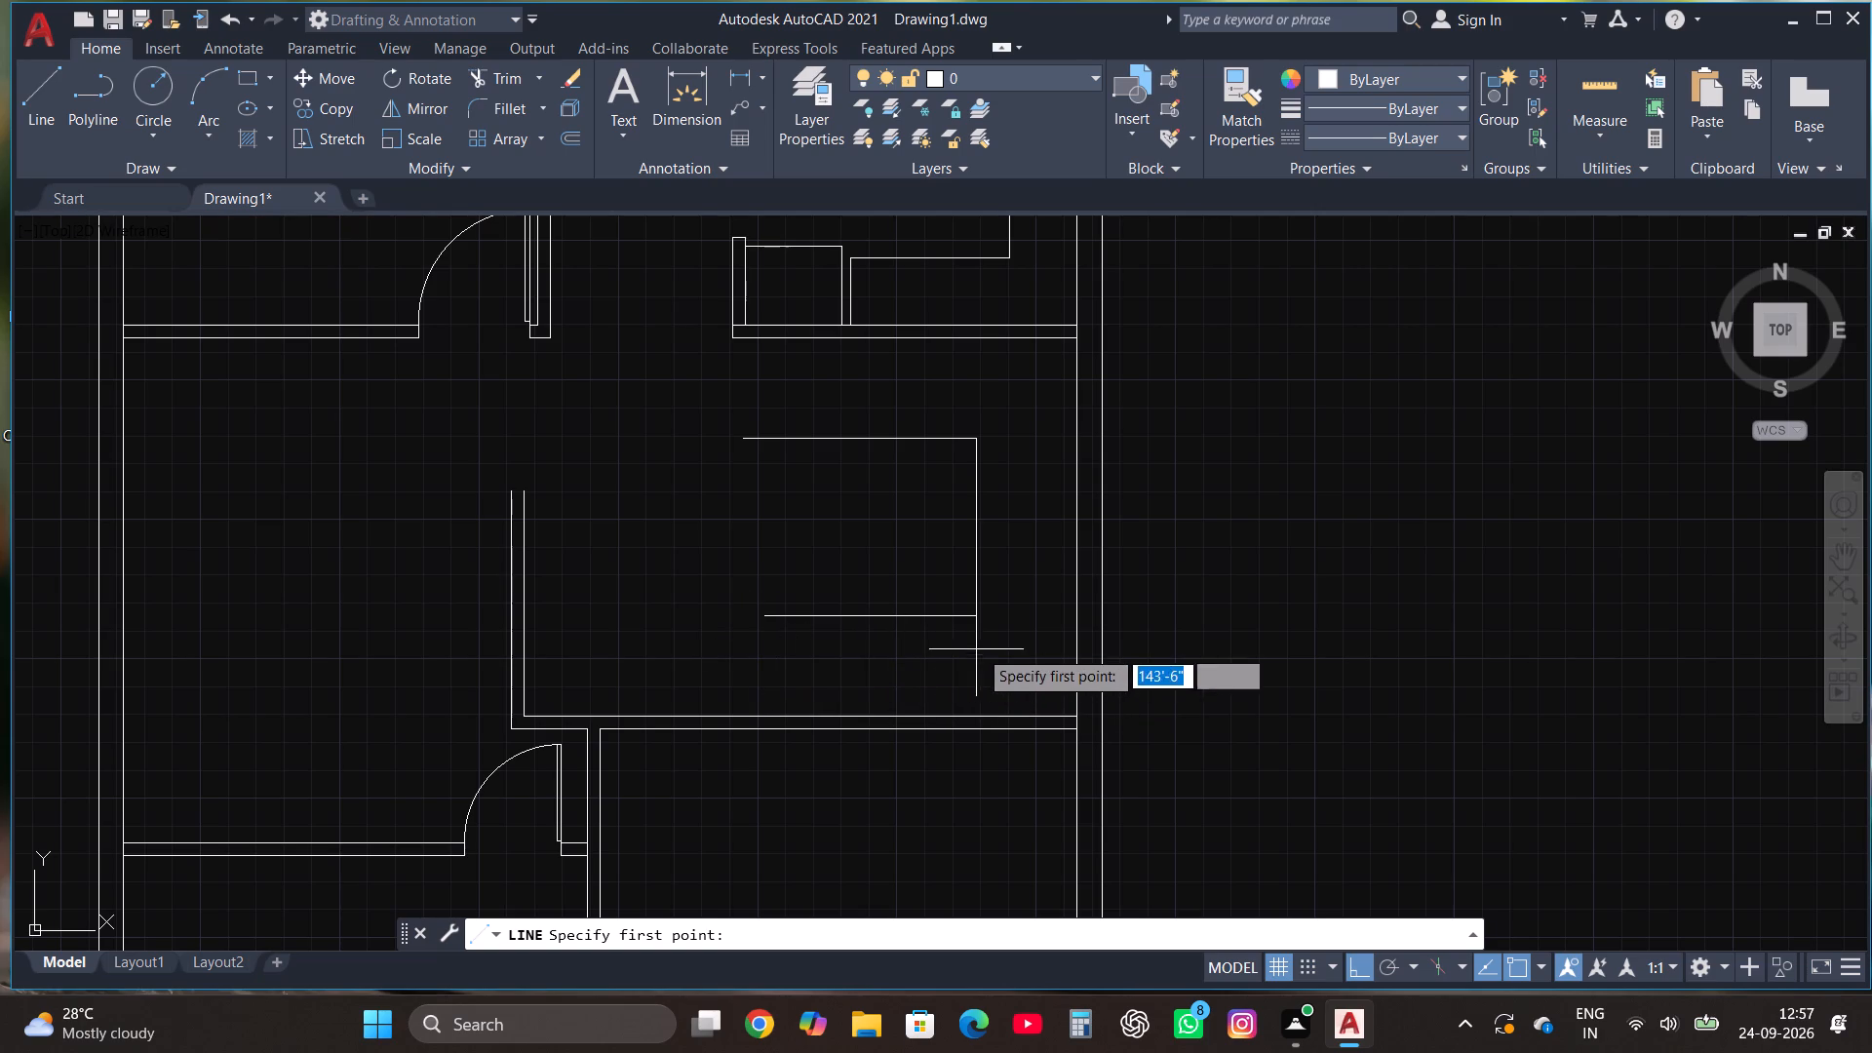
left_click(973, 438)
scroll(982, 311, "up", 2)
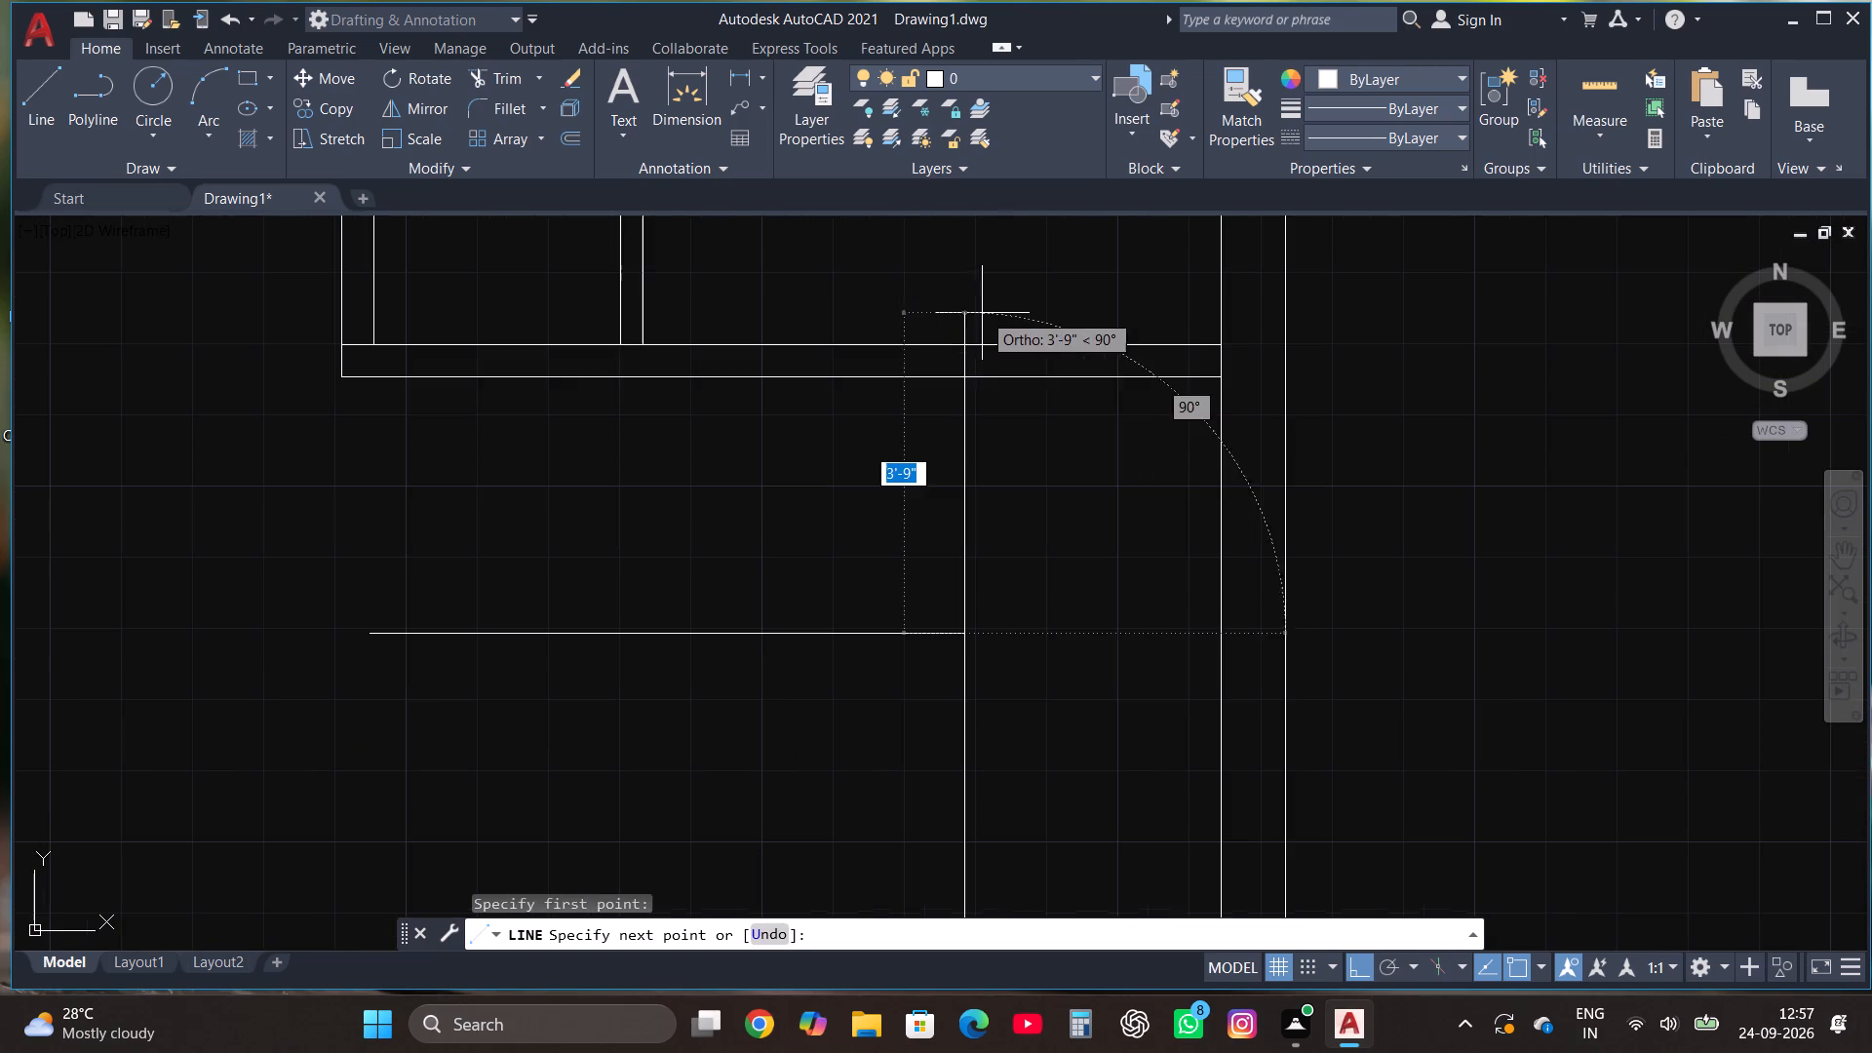
left_click(955, 365)
key("Escape")
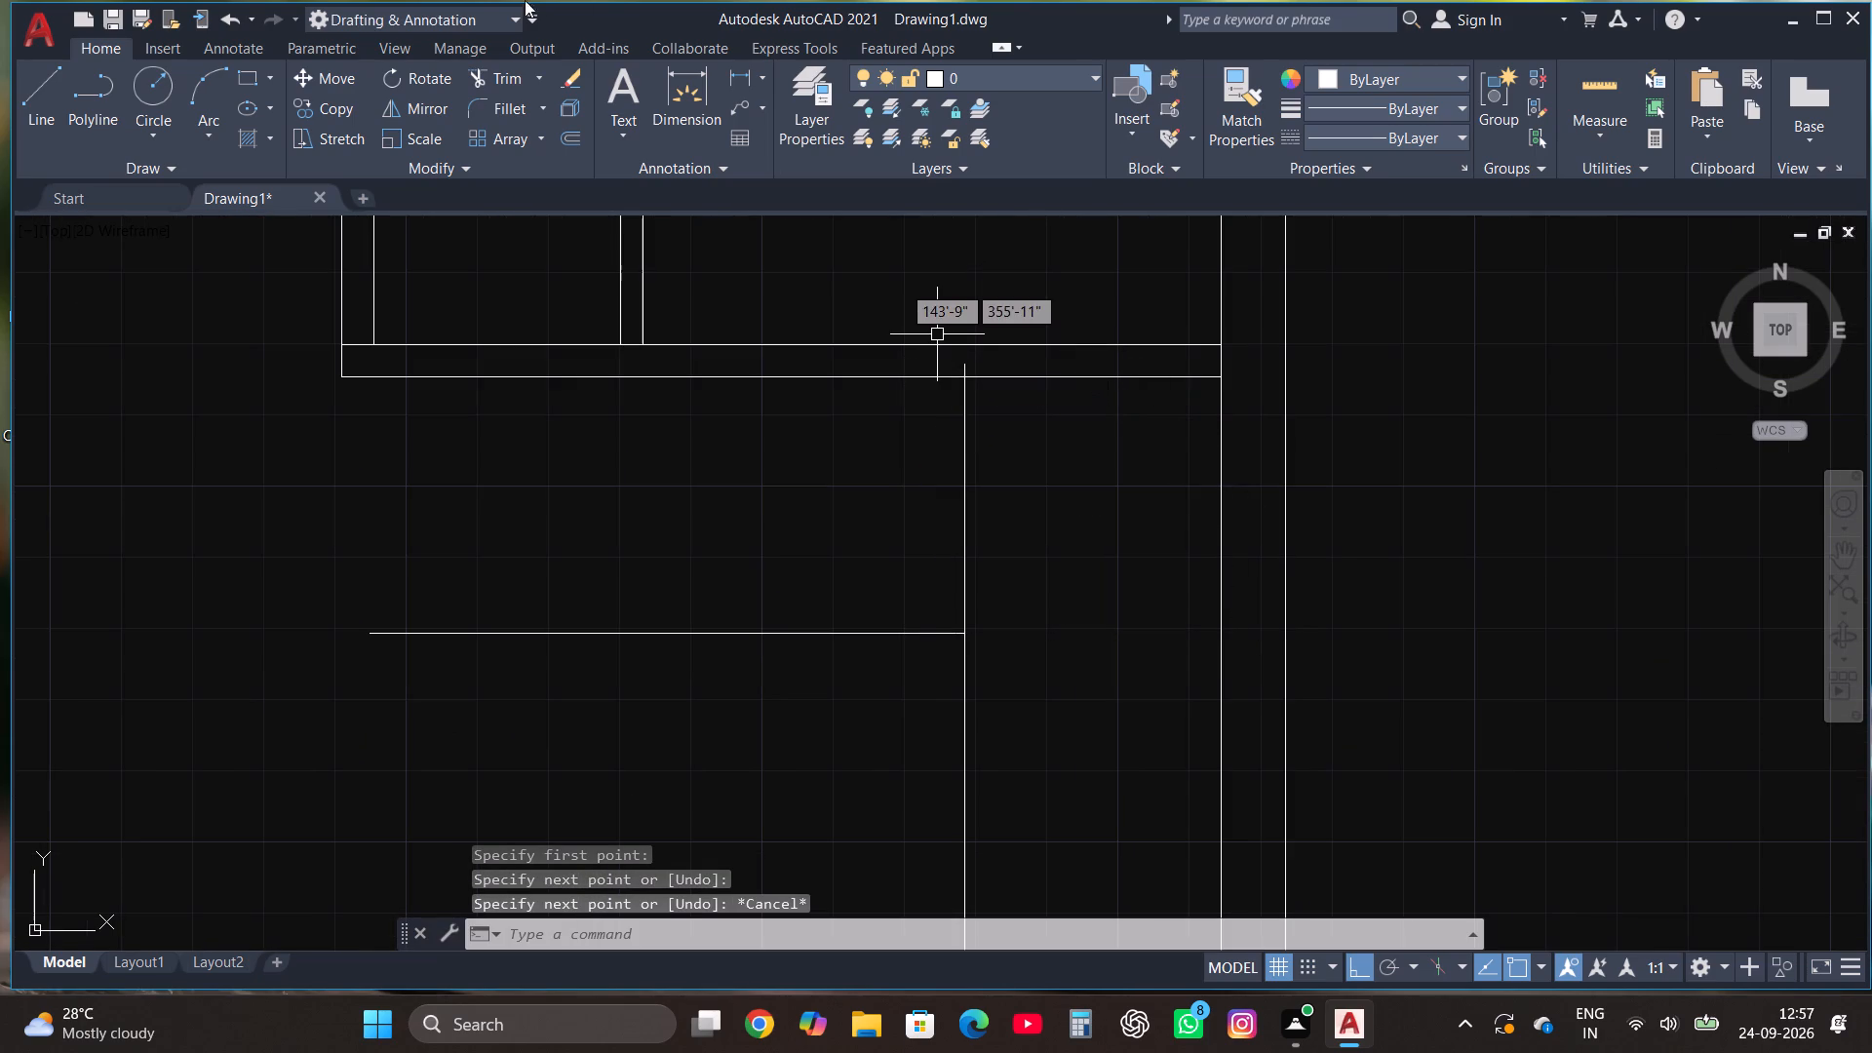
left_click(499, 82)
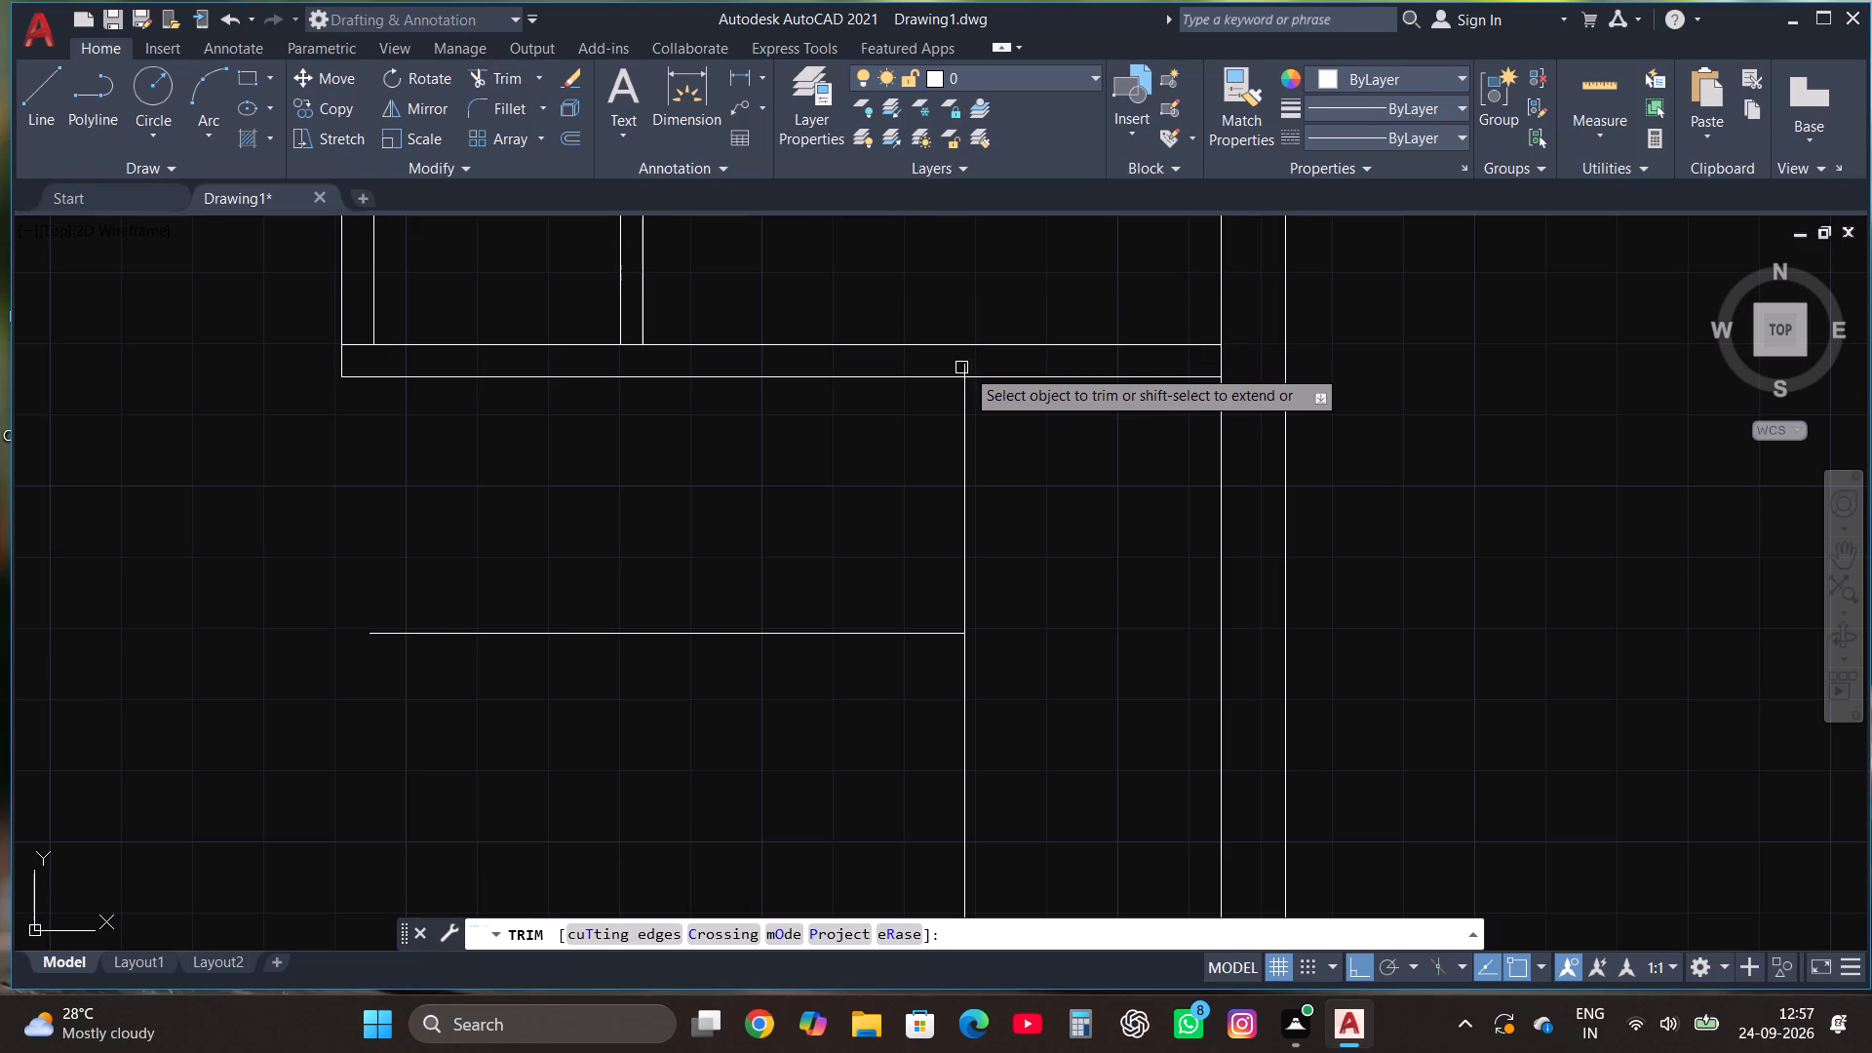
left_click(965, 368)
key("Escape")
Draw a vertical line from the outline's lower-right corner down to the room's bottom wall and trim its overshoot inside the wall.
scroll(983, 303, "down", 2)
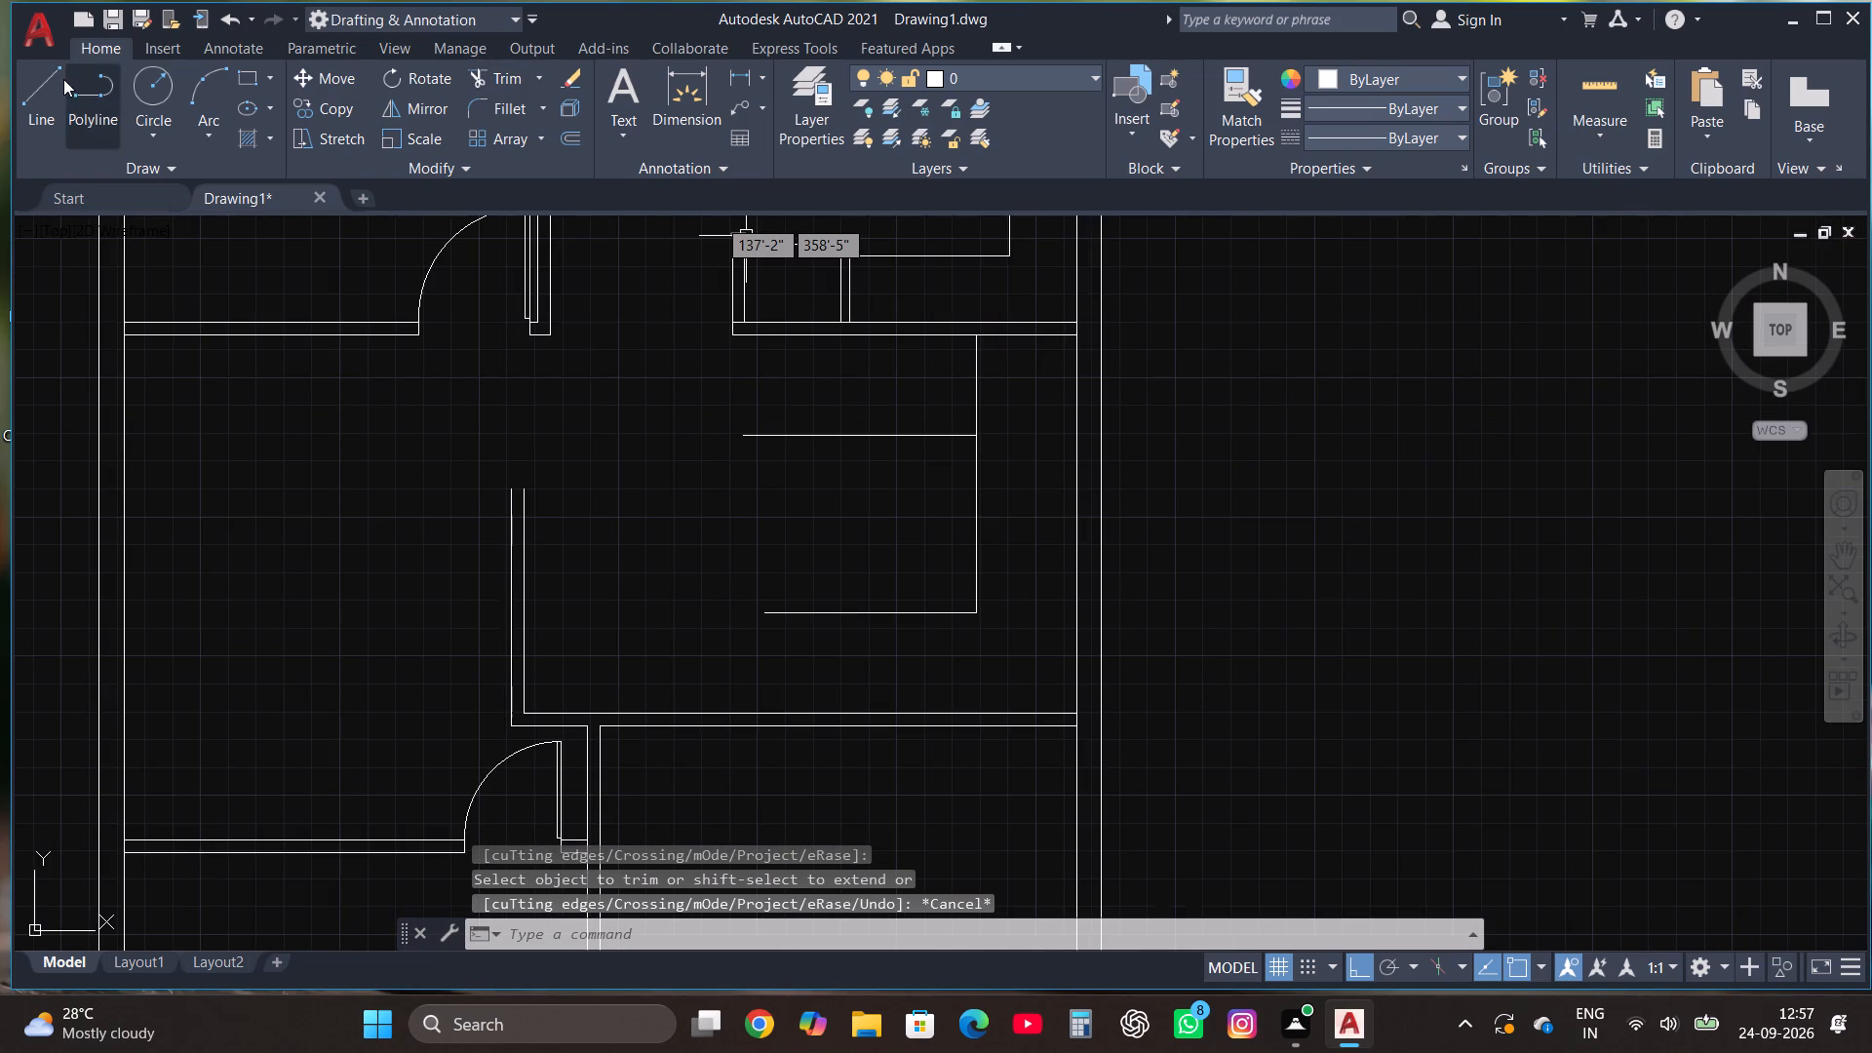
left_click(42, 74)
scroll(922, 767, "up", 1)
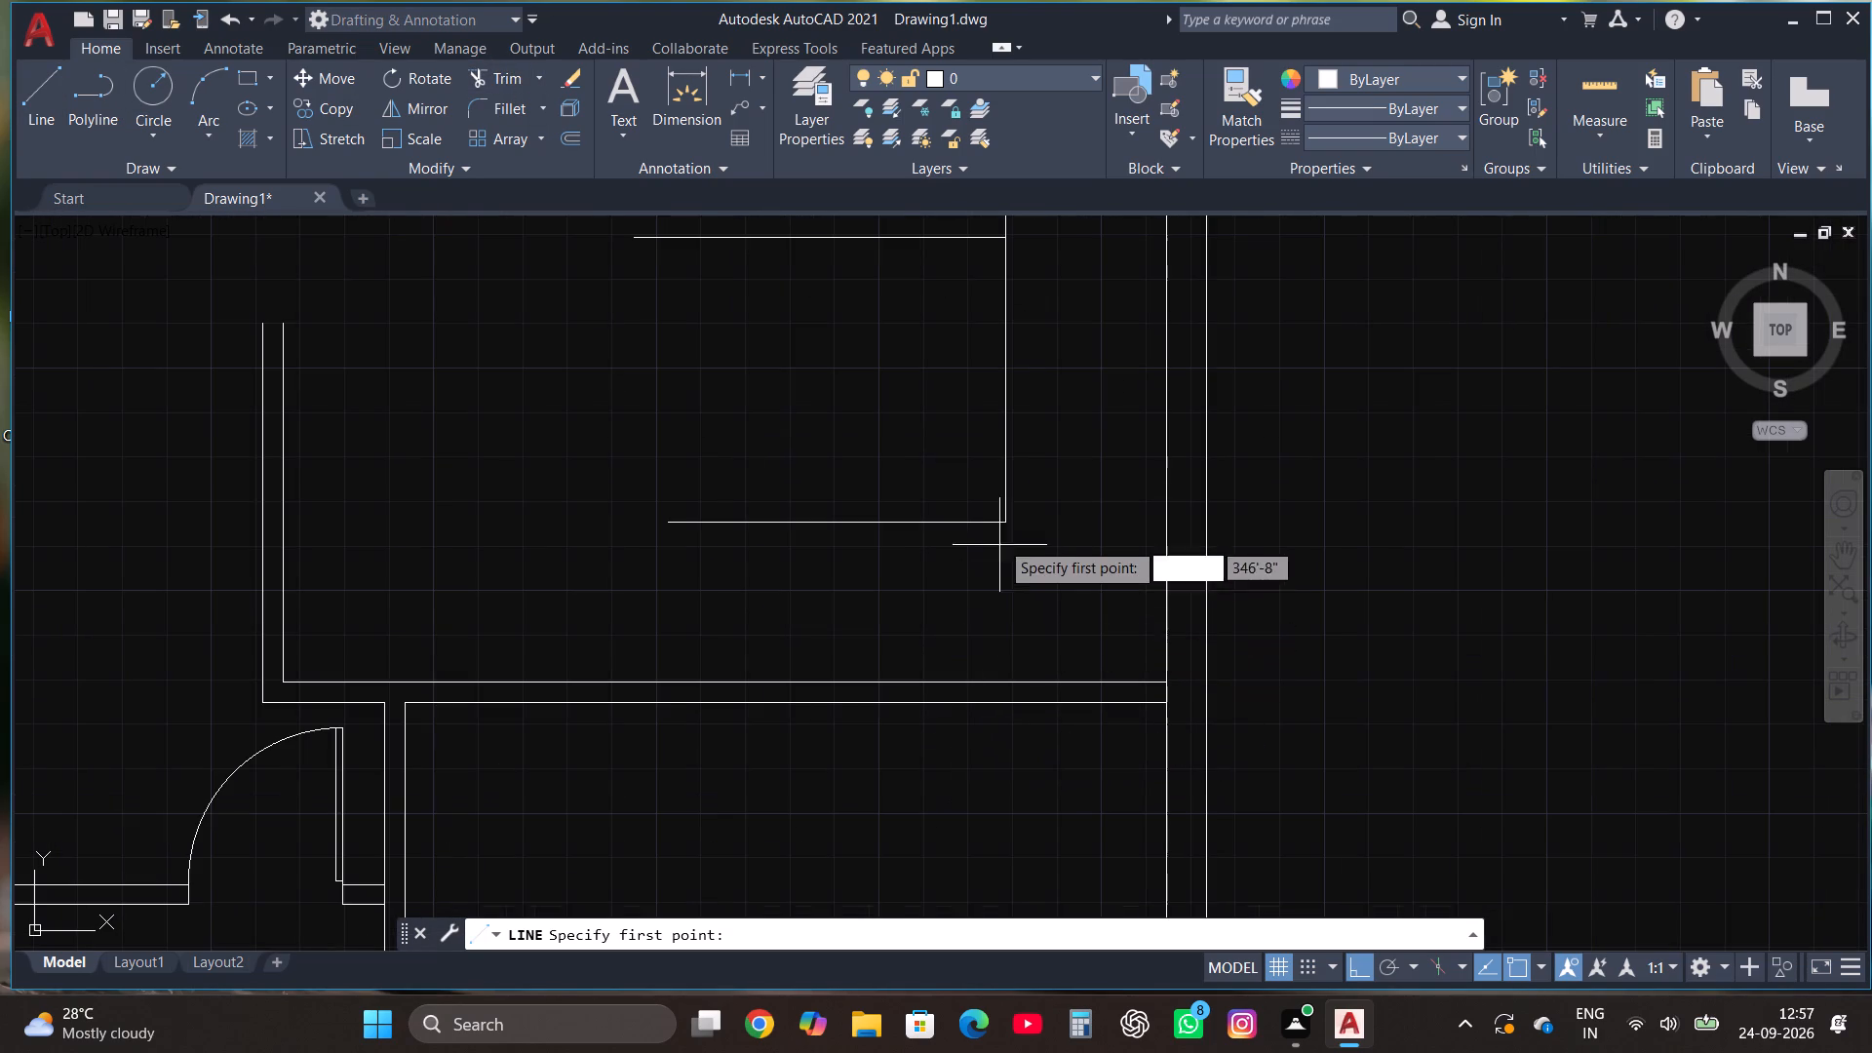
left_click(1009, 526)
scroll(1035, 717, "up", 3)
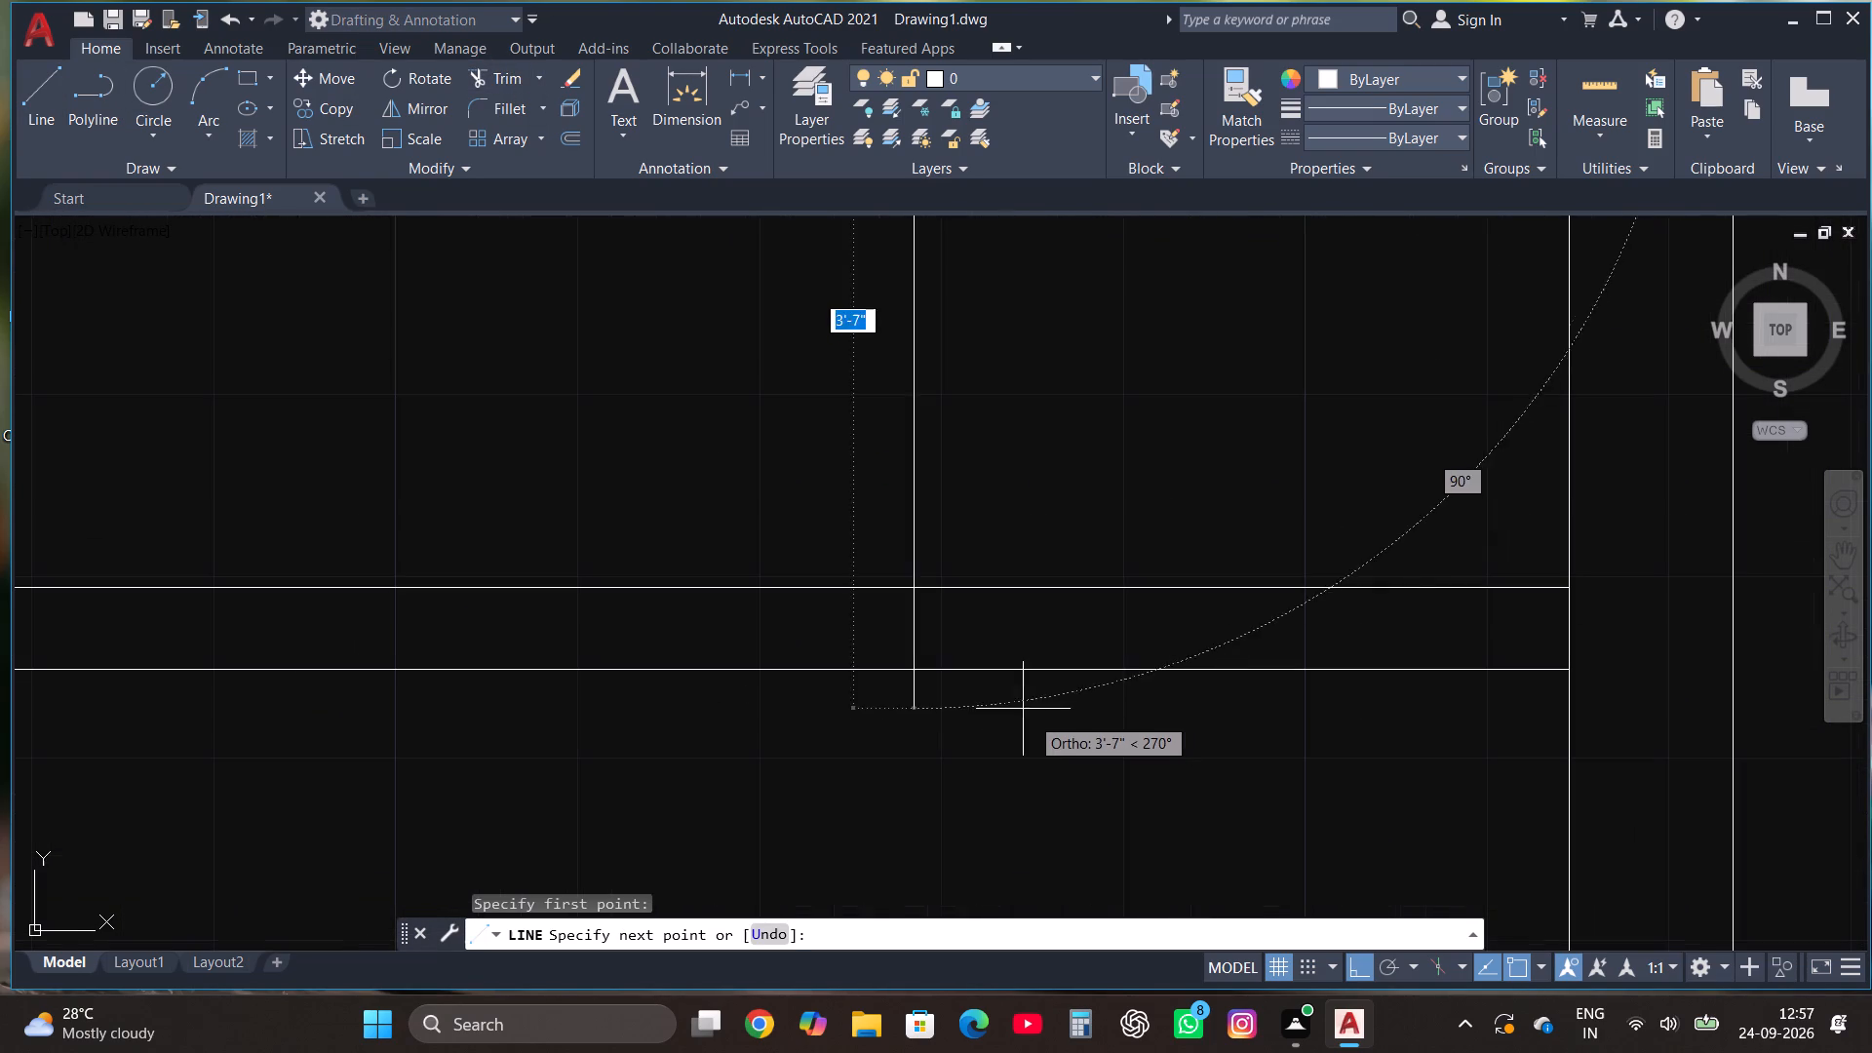
left_click(930, 632)
key("Escape")
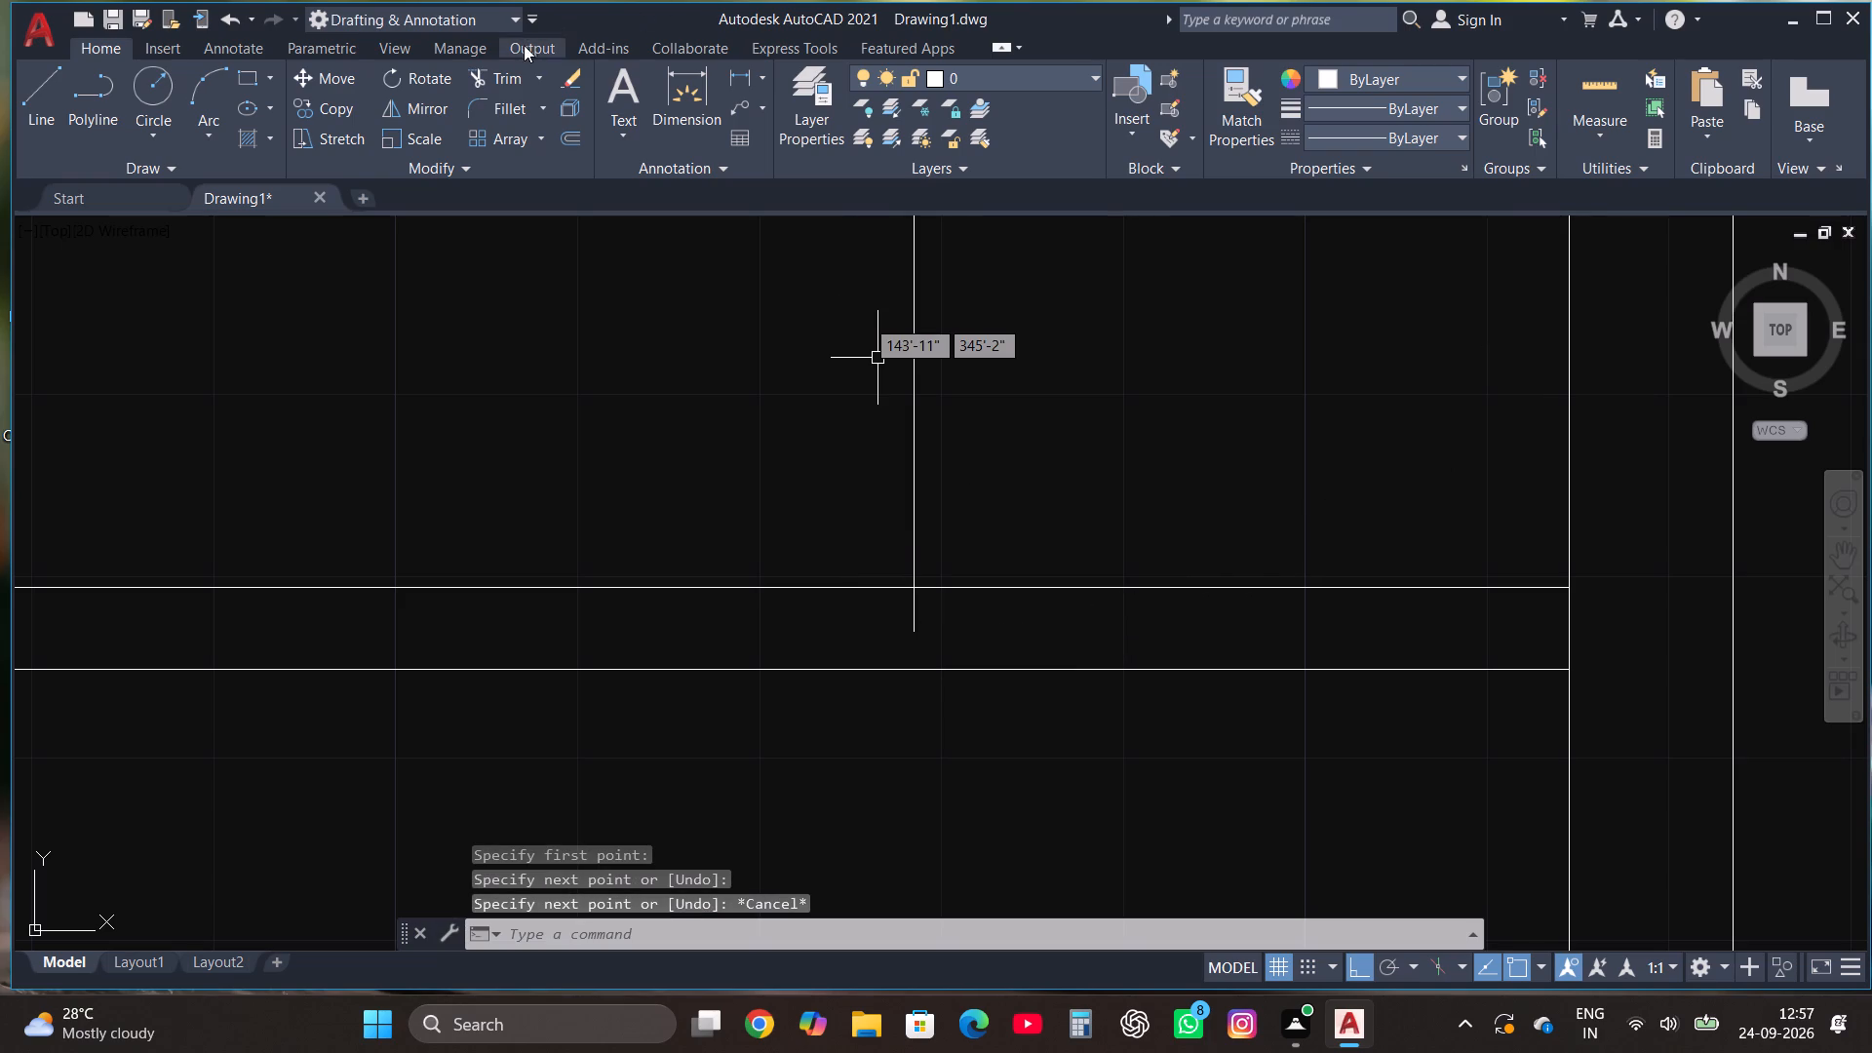
left_click(505, 78)
left_click(920, 611)
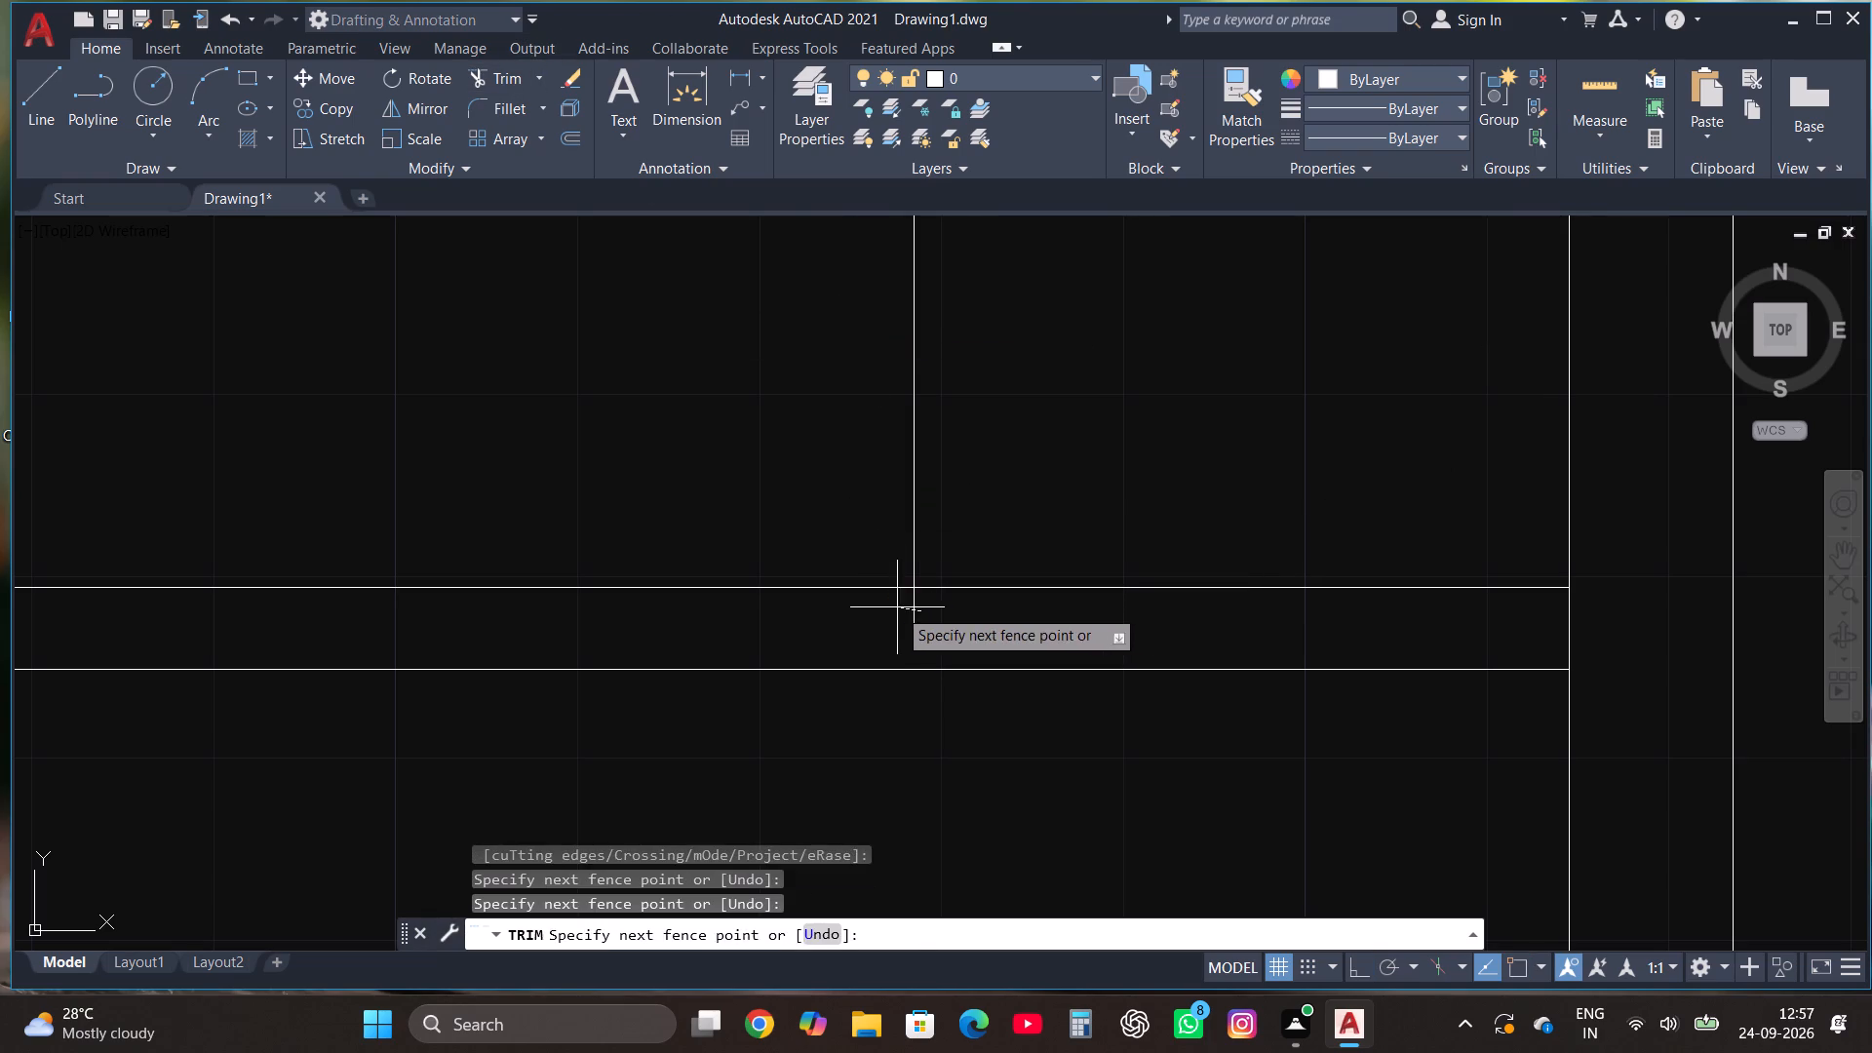
left_click(875, 605)
key("Escape")
Shift the upper horizontal line in the room below the kitchen down by 1'.
scroll(938, 724, "down", 2)
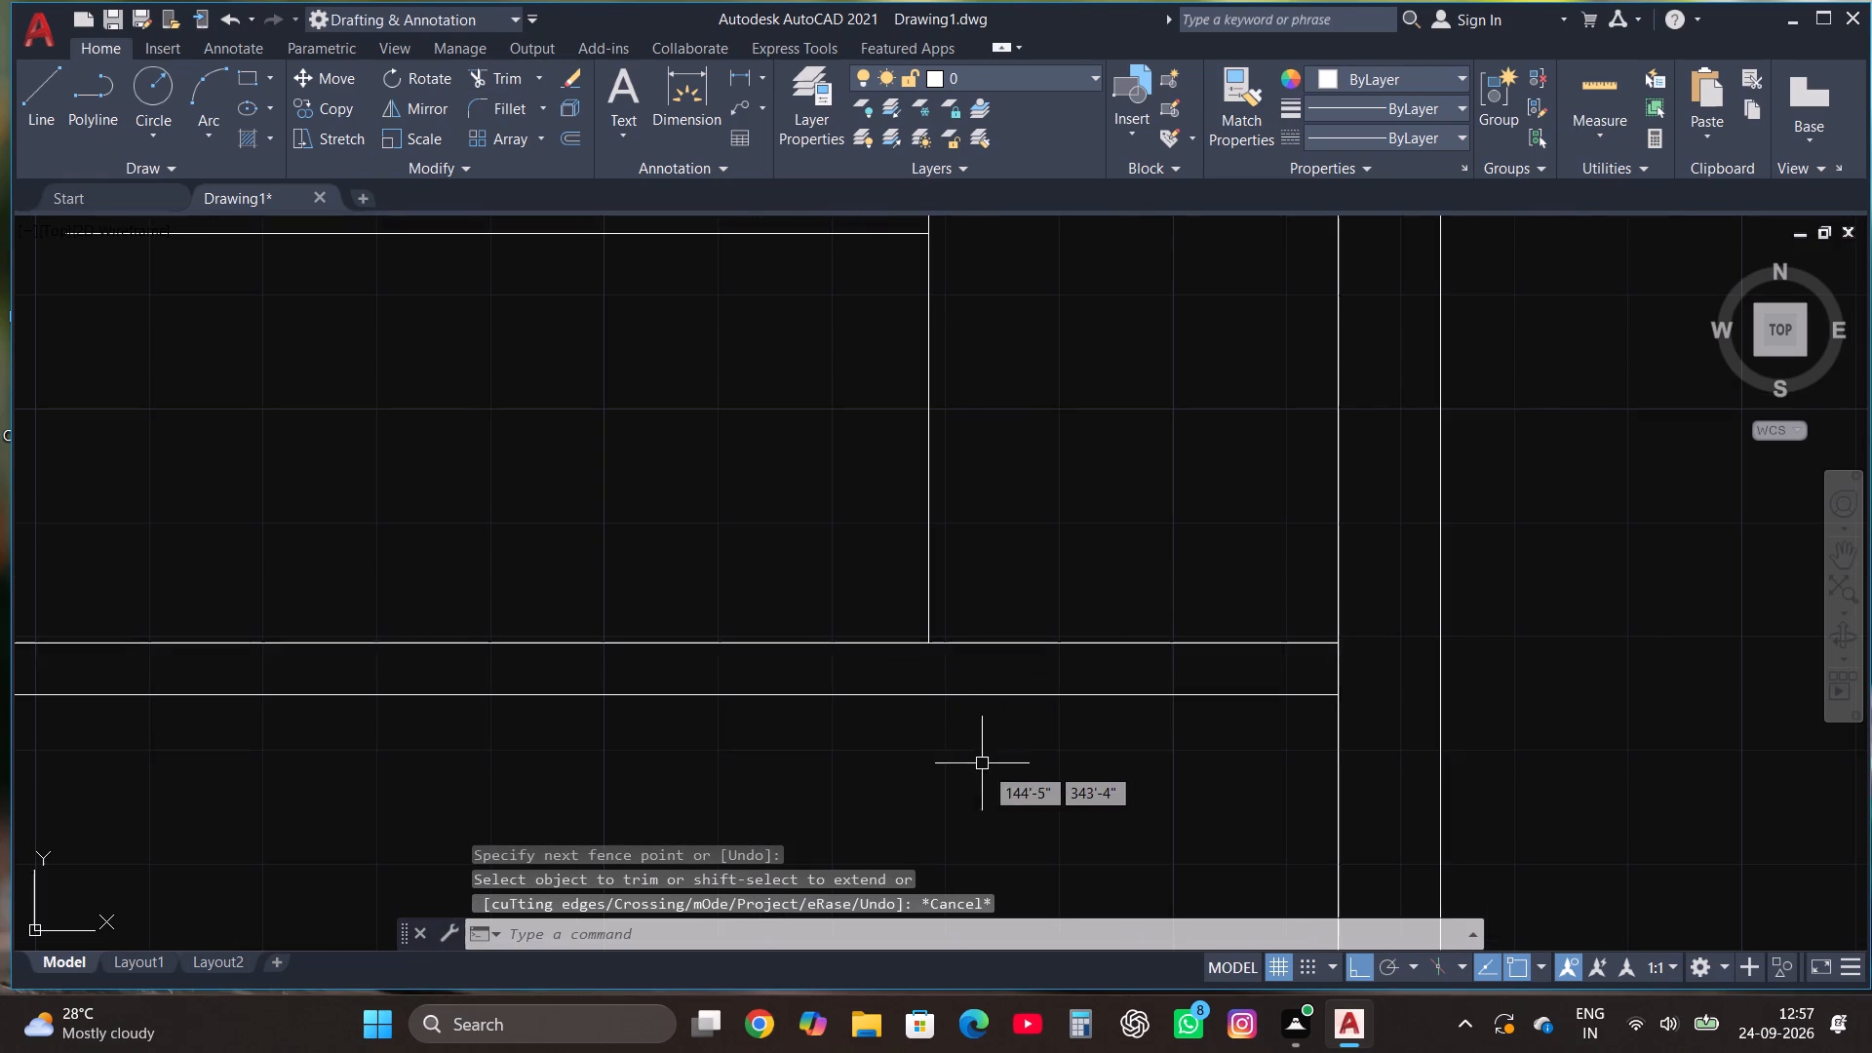
scroll(999, 790, "down", 1)
scroll(1220, 643, "down", 1)
scroll(1284, 593, "down", 1)
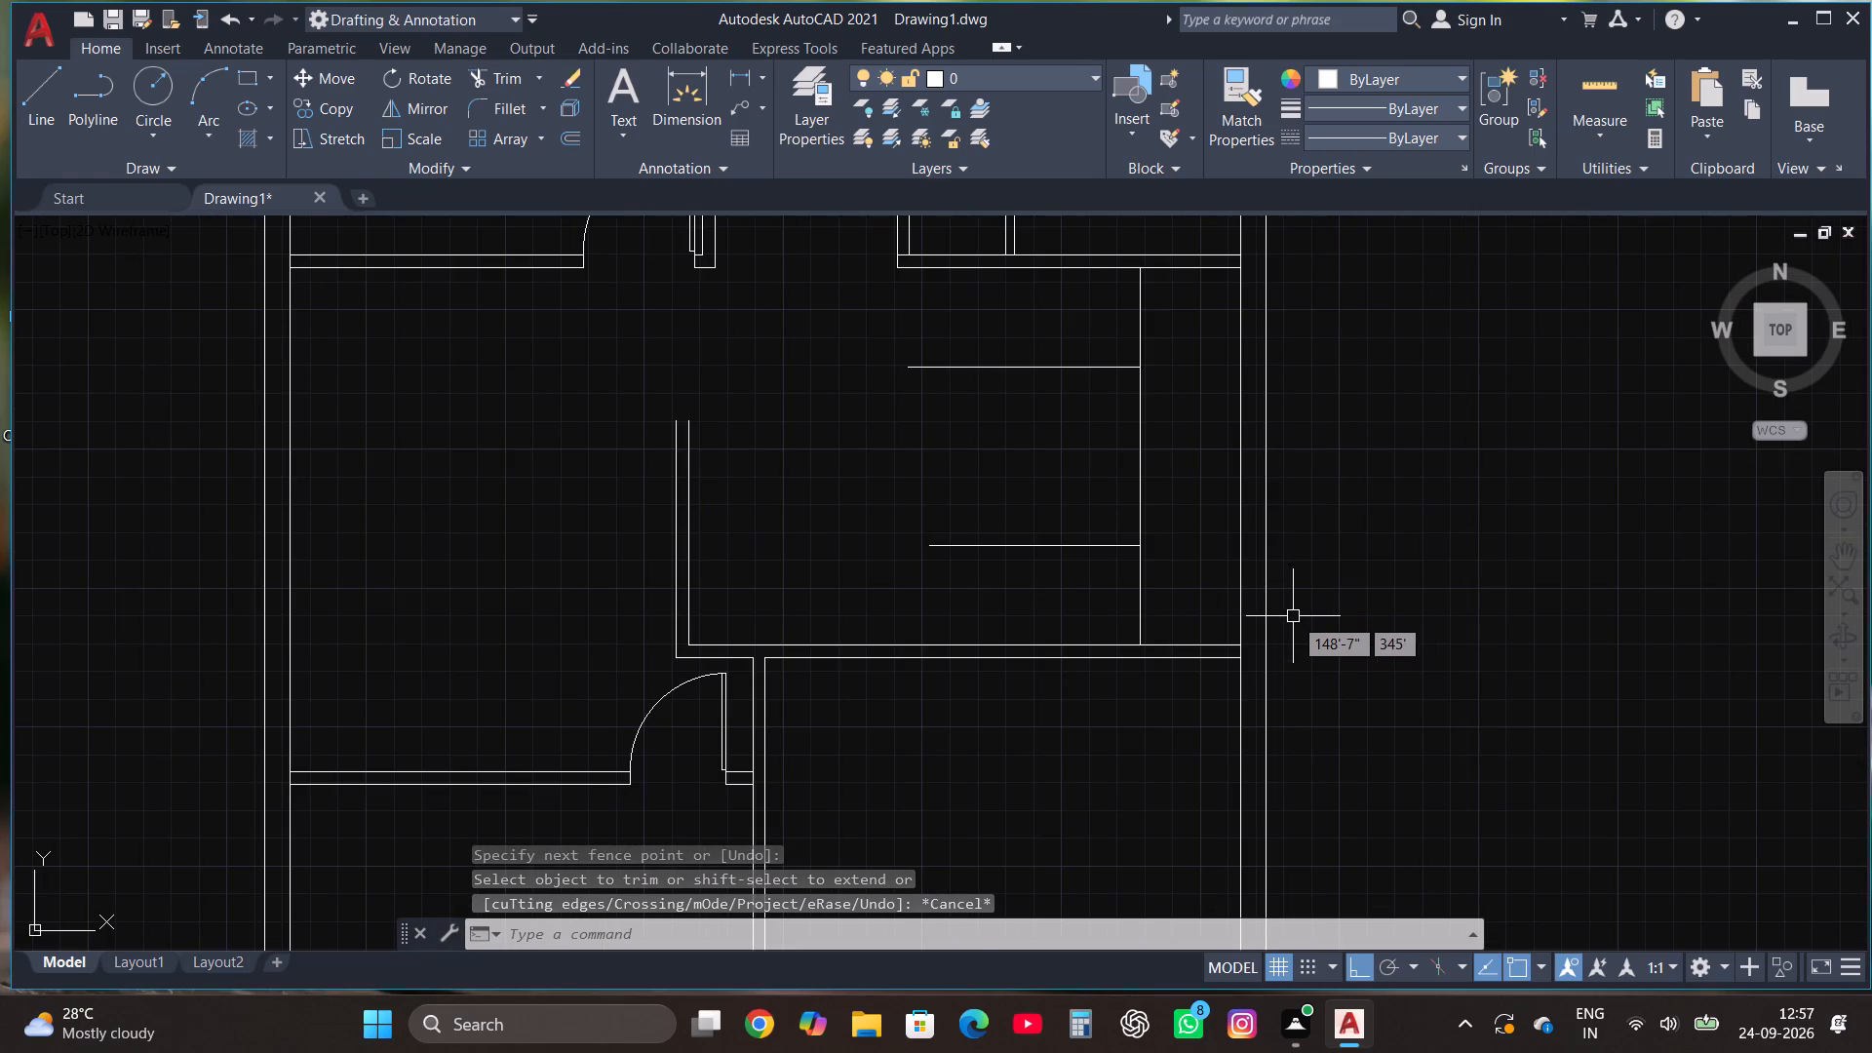
scroll(1293, 630, "down", 1)
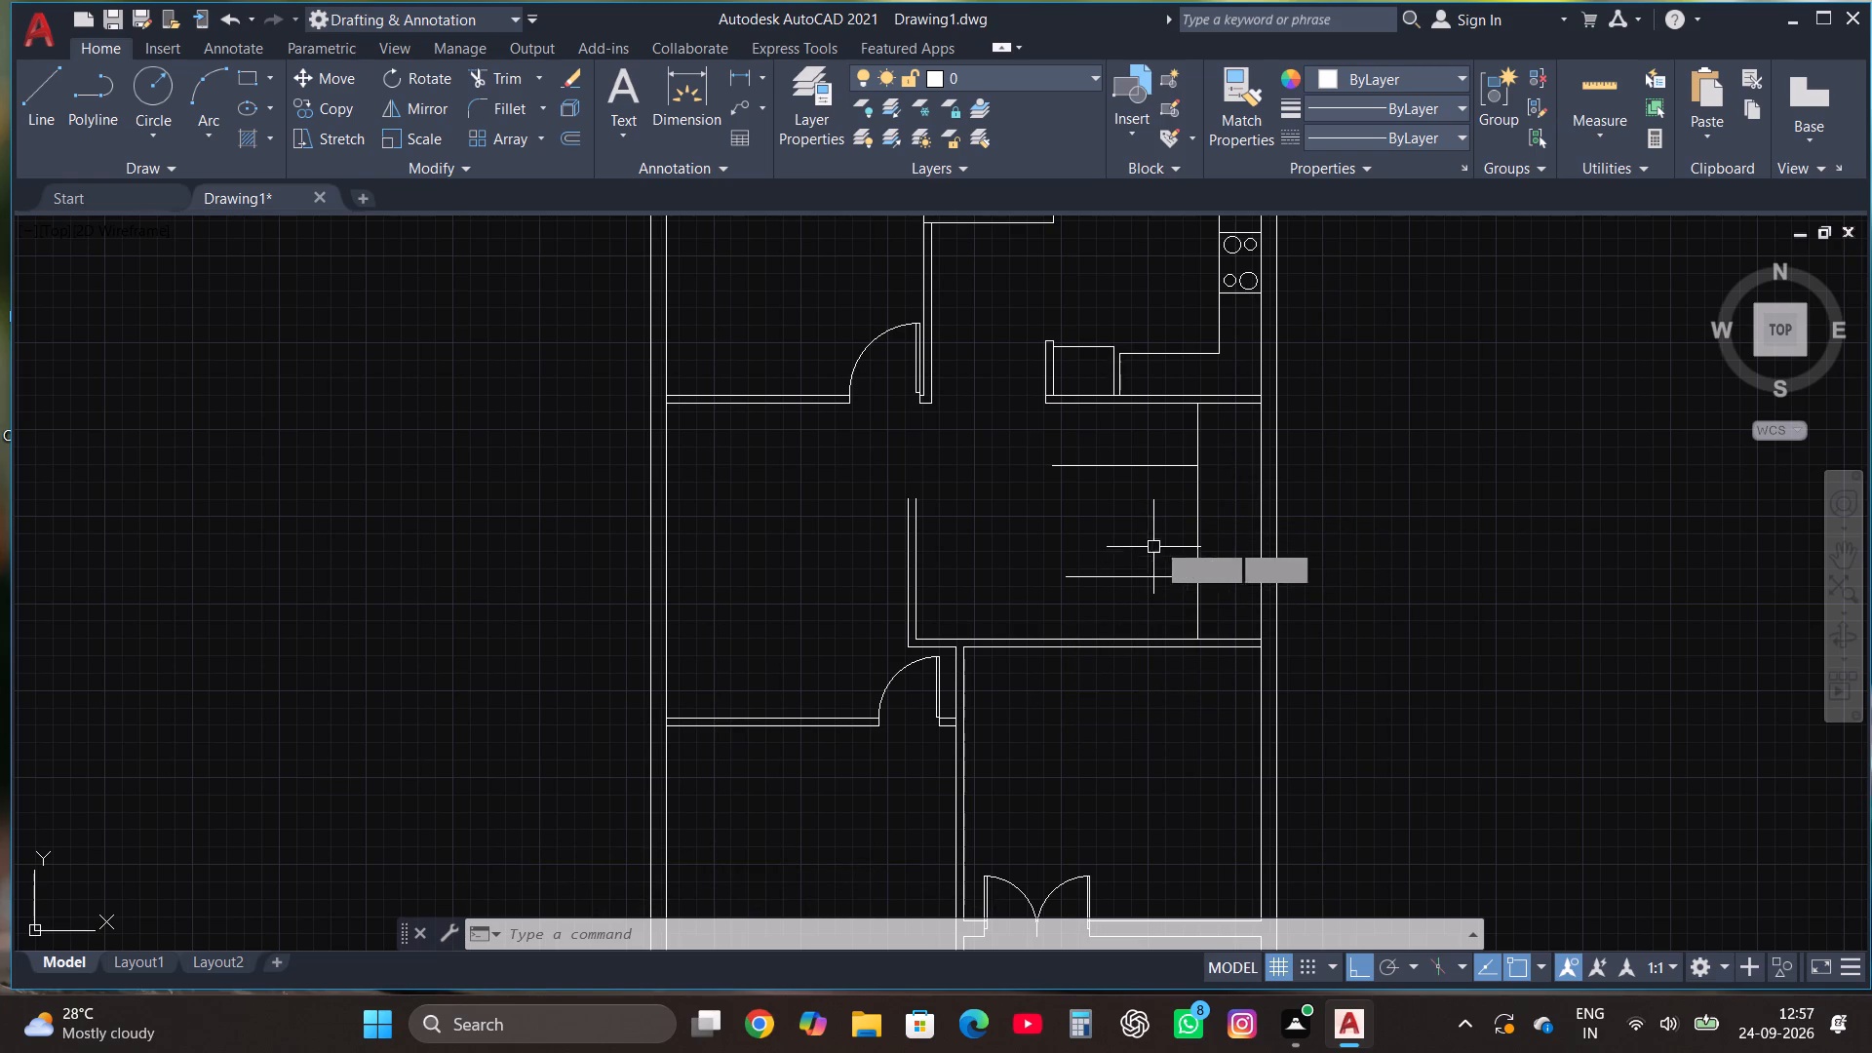
scroll(944, 658, "down", 1)
scroll(1106, 528, "up", 2)
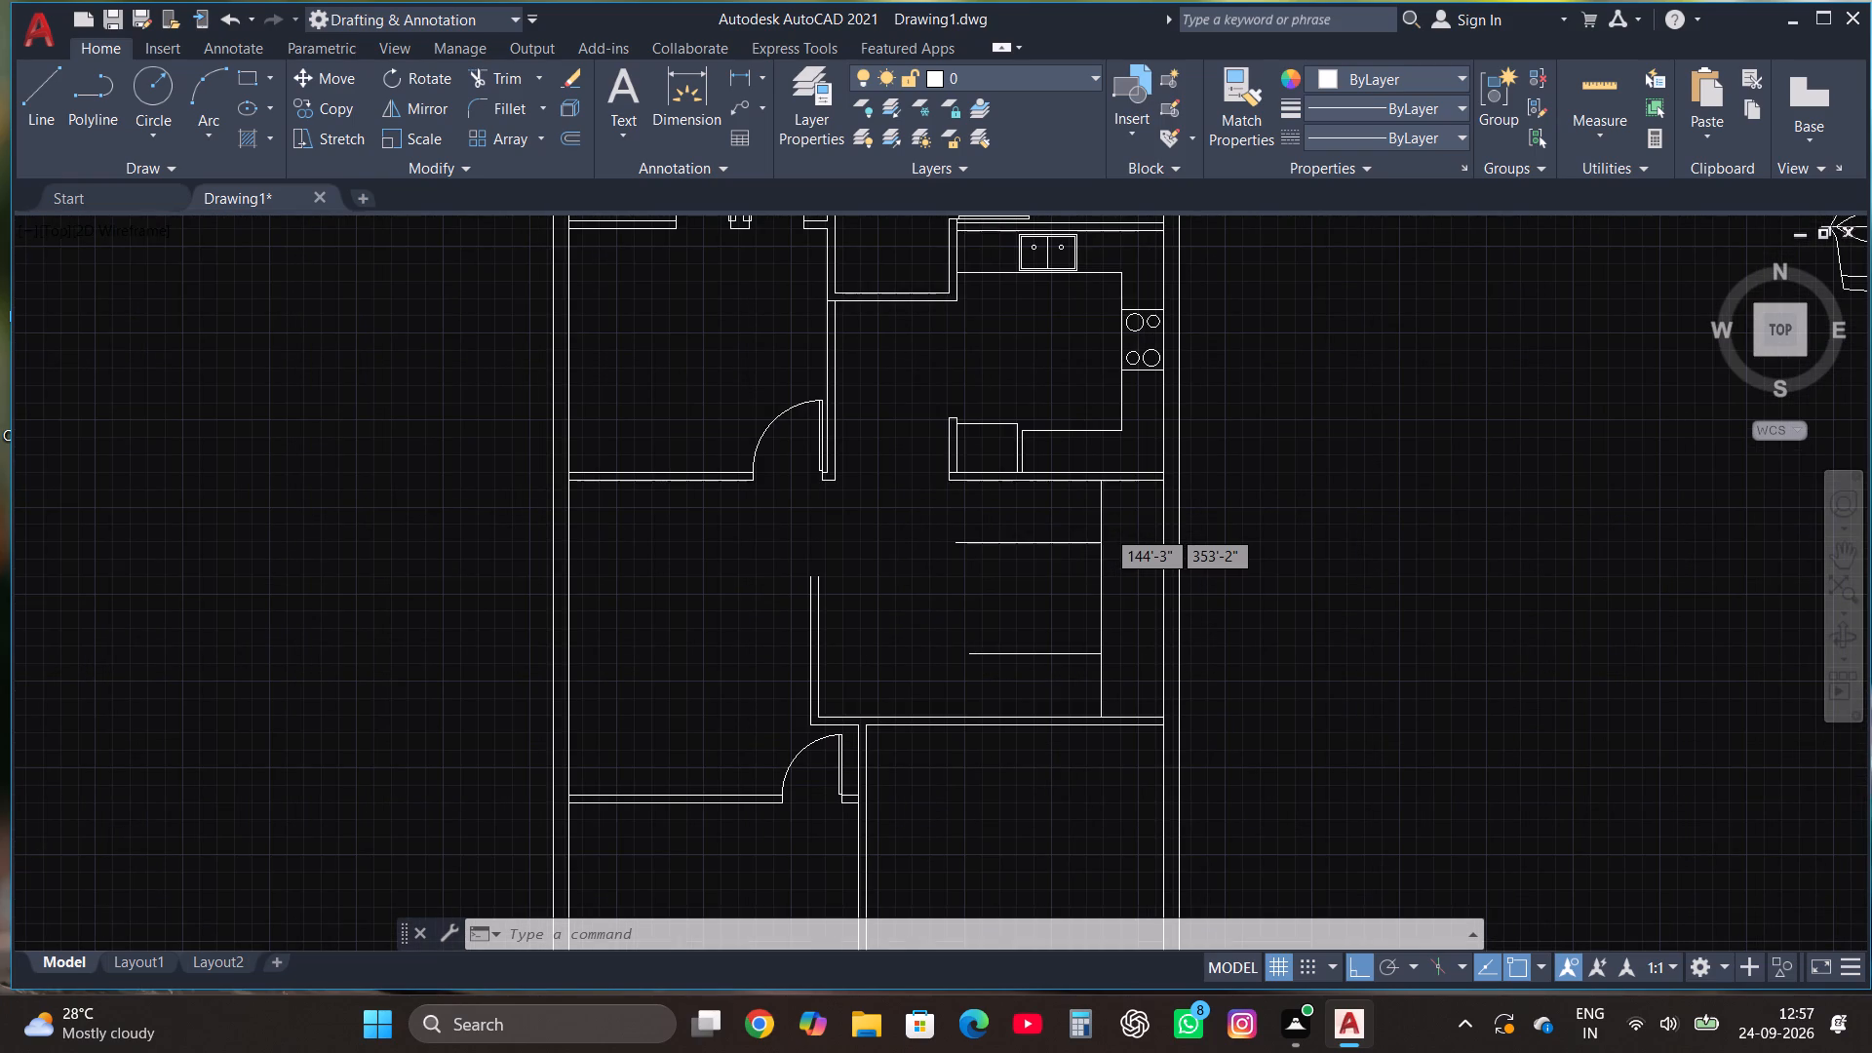
left_click(1002, 549)
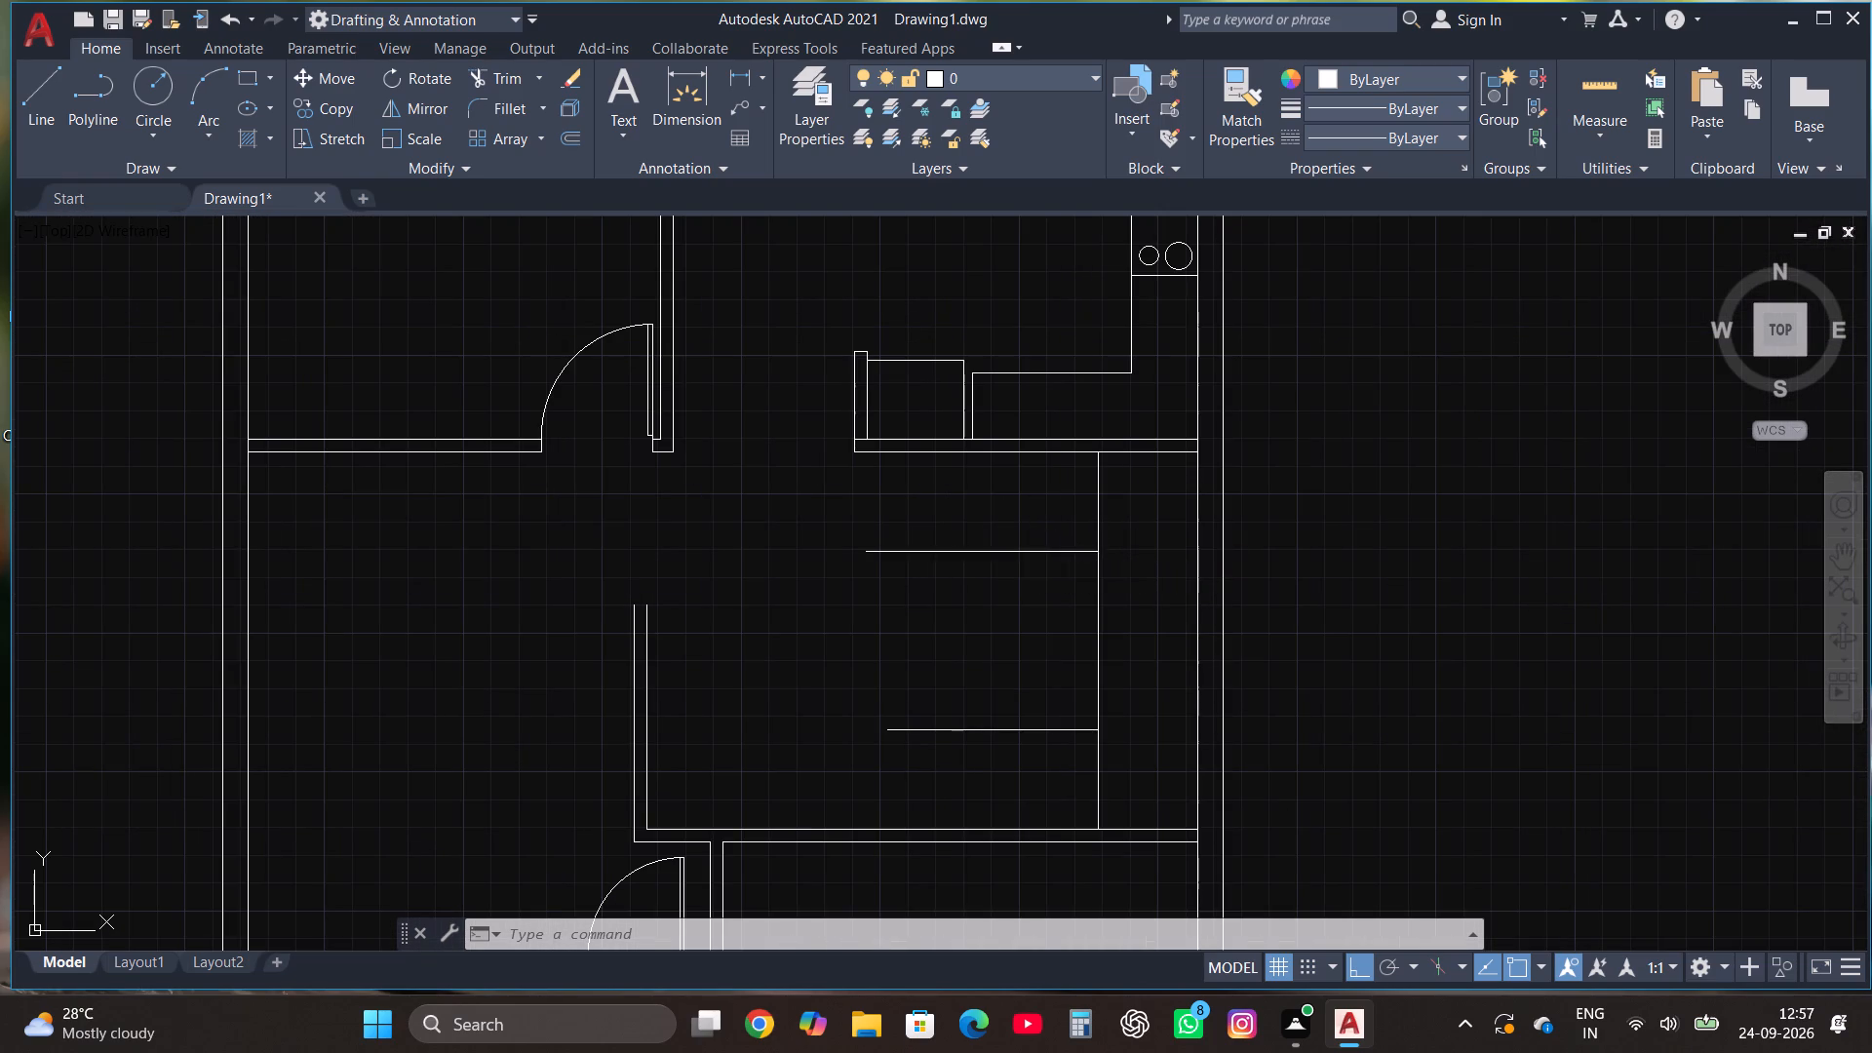
left_click(980, 548)
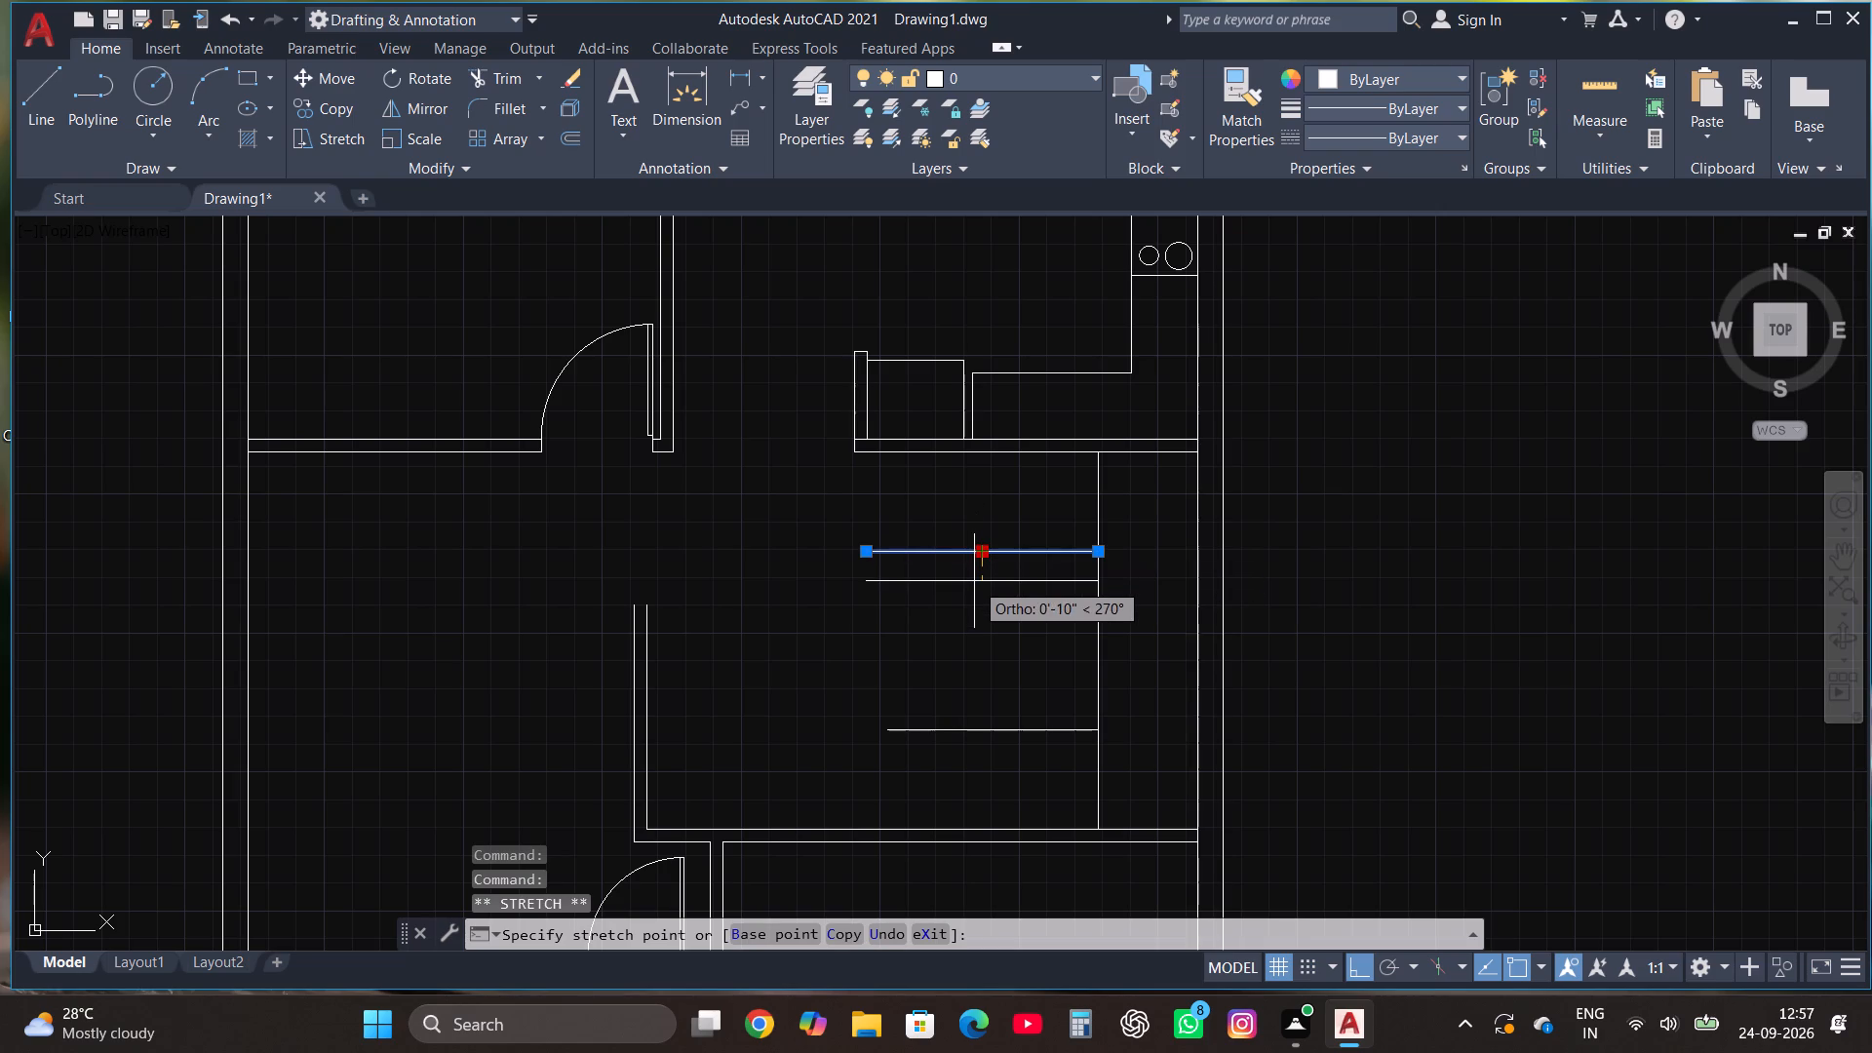
type("1'")
key("Return")
key("Escape")
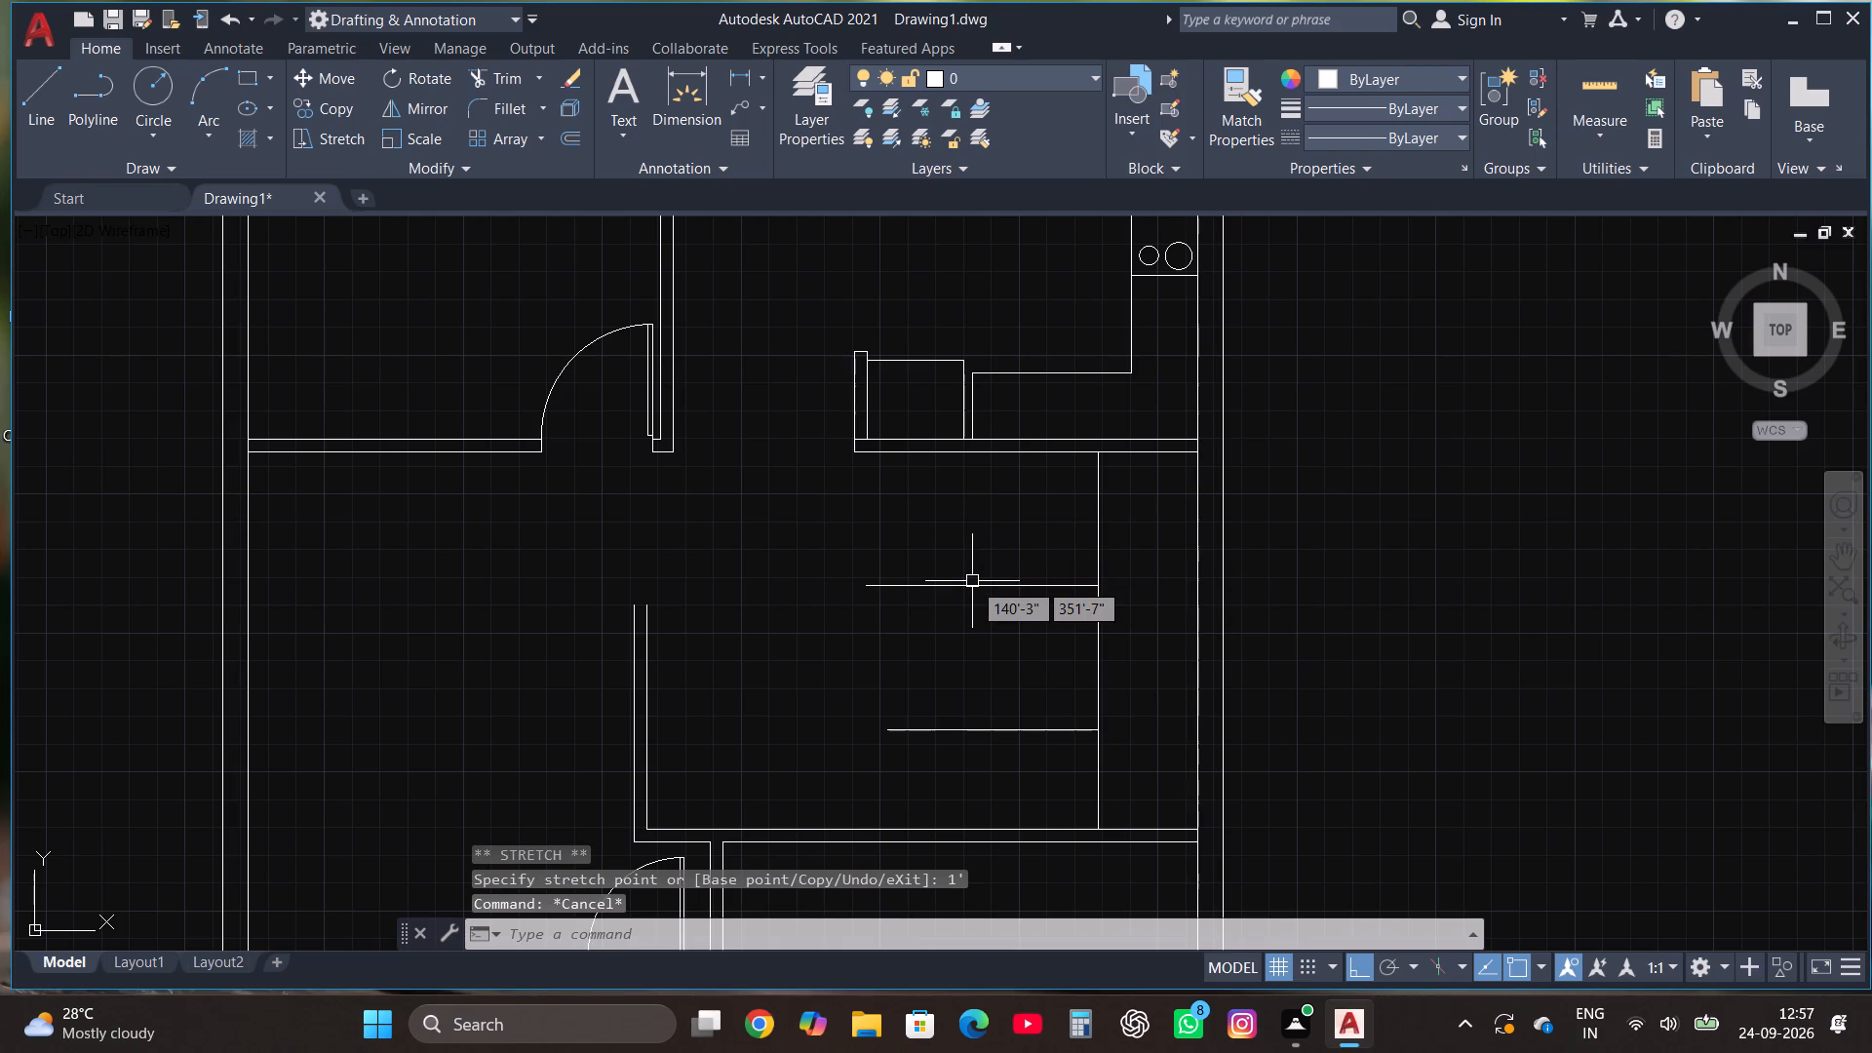
Move the lower horizontal line up by 1' toward the upper one.
left_click(1007, 734)
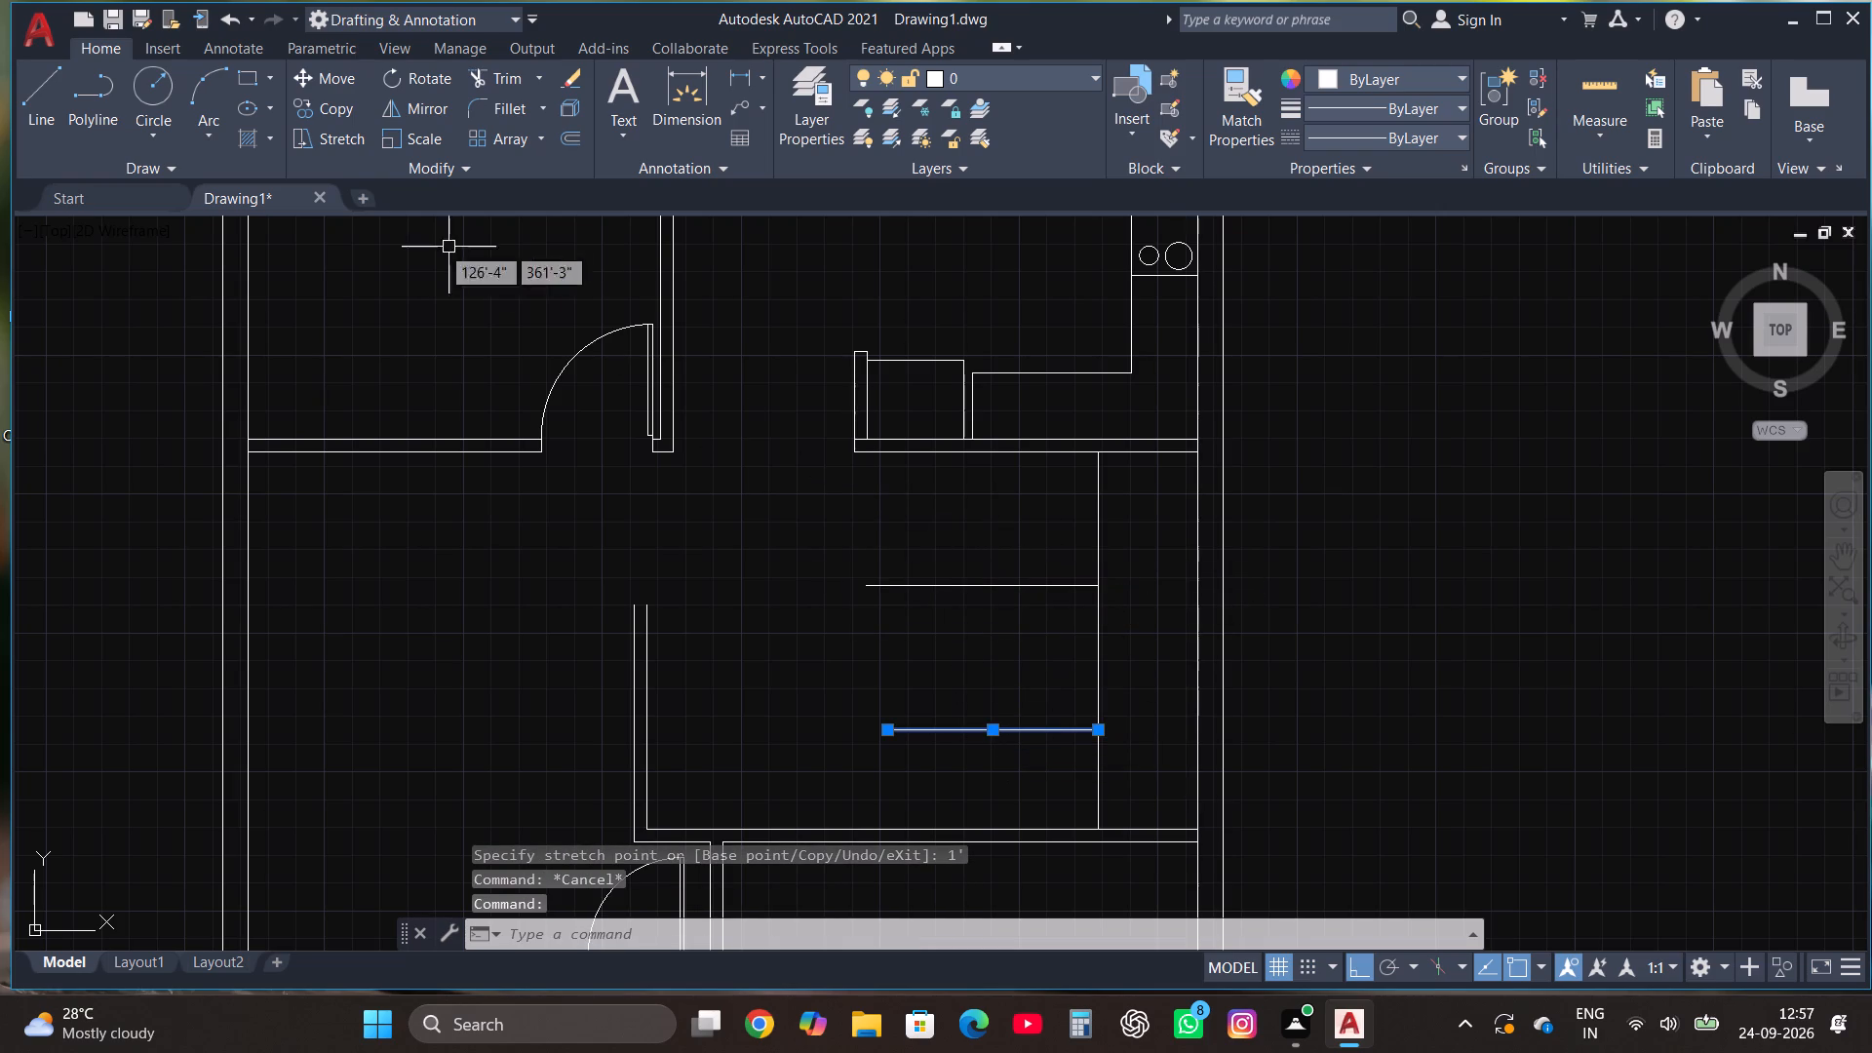
left_click(331, 75)
left_click(992, 731)
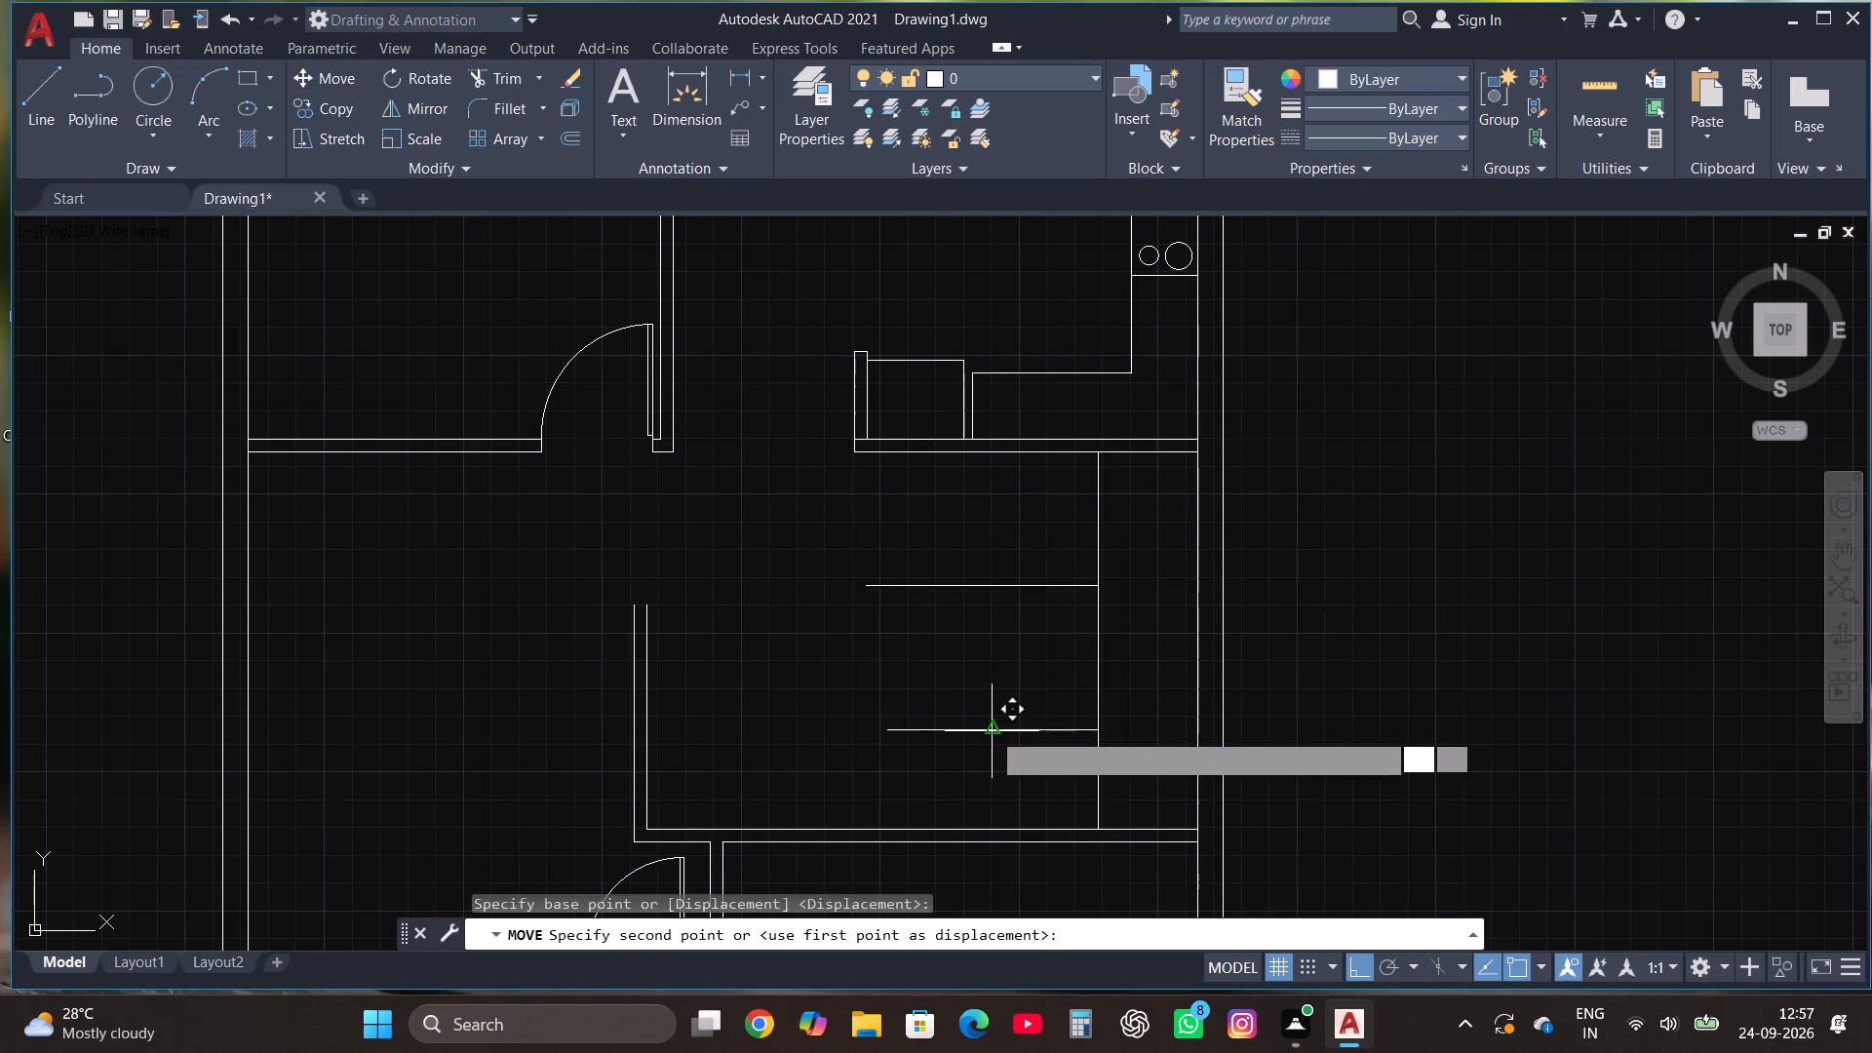
type("1'")
key("Return")
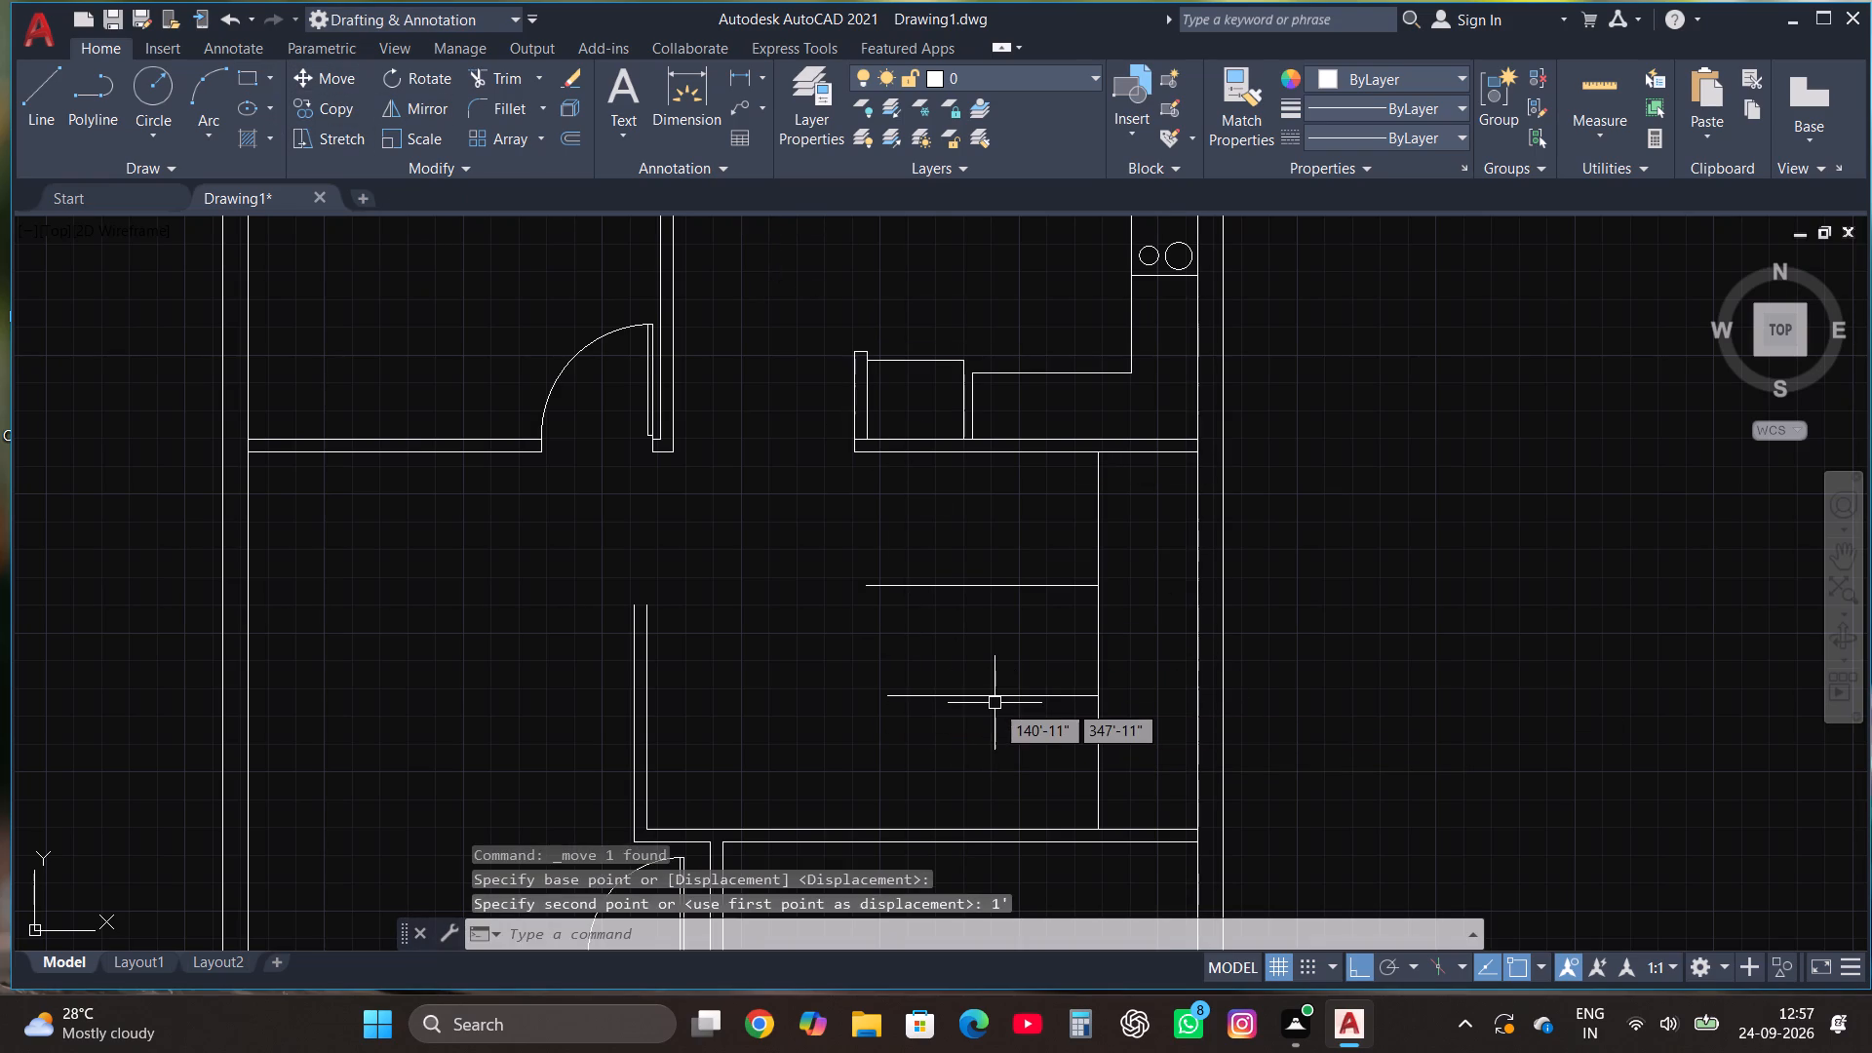
key("Escape")
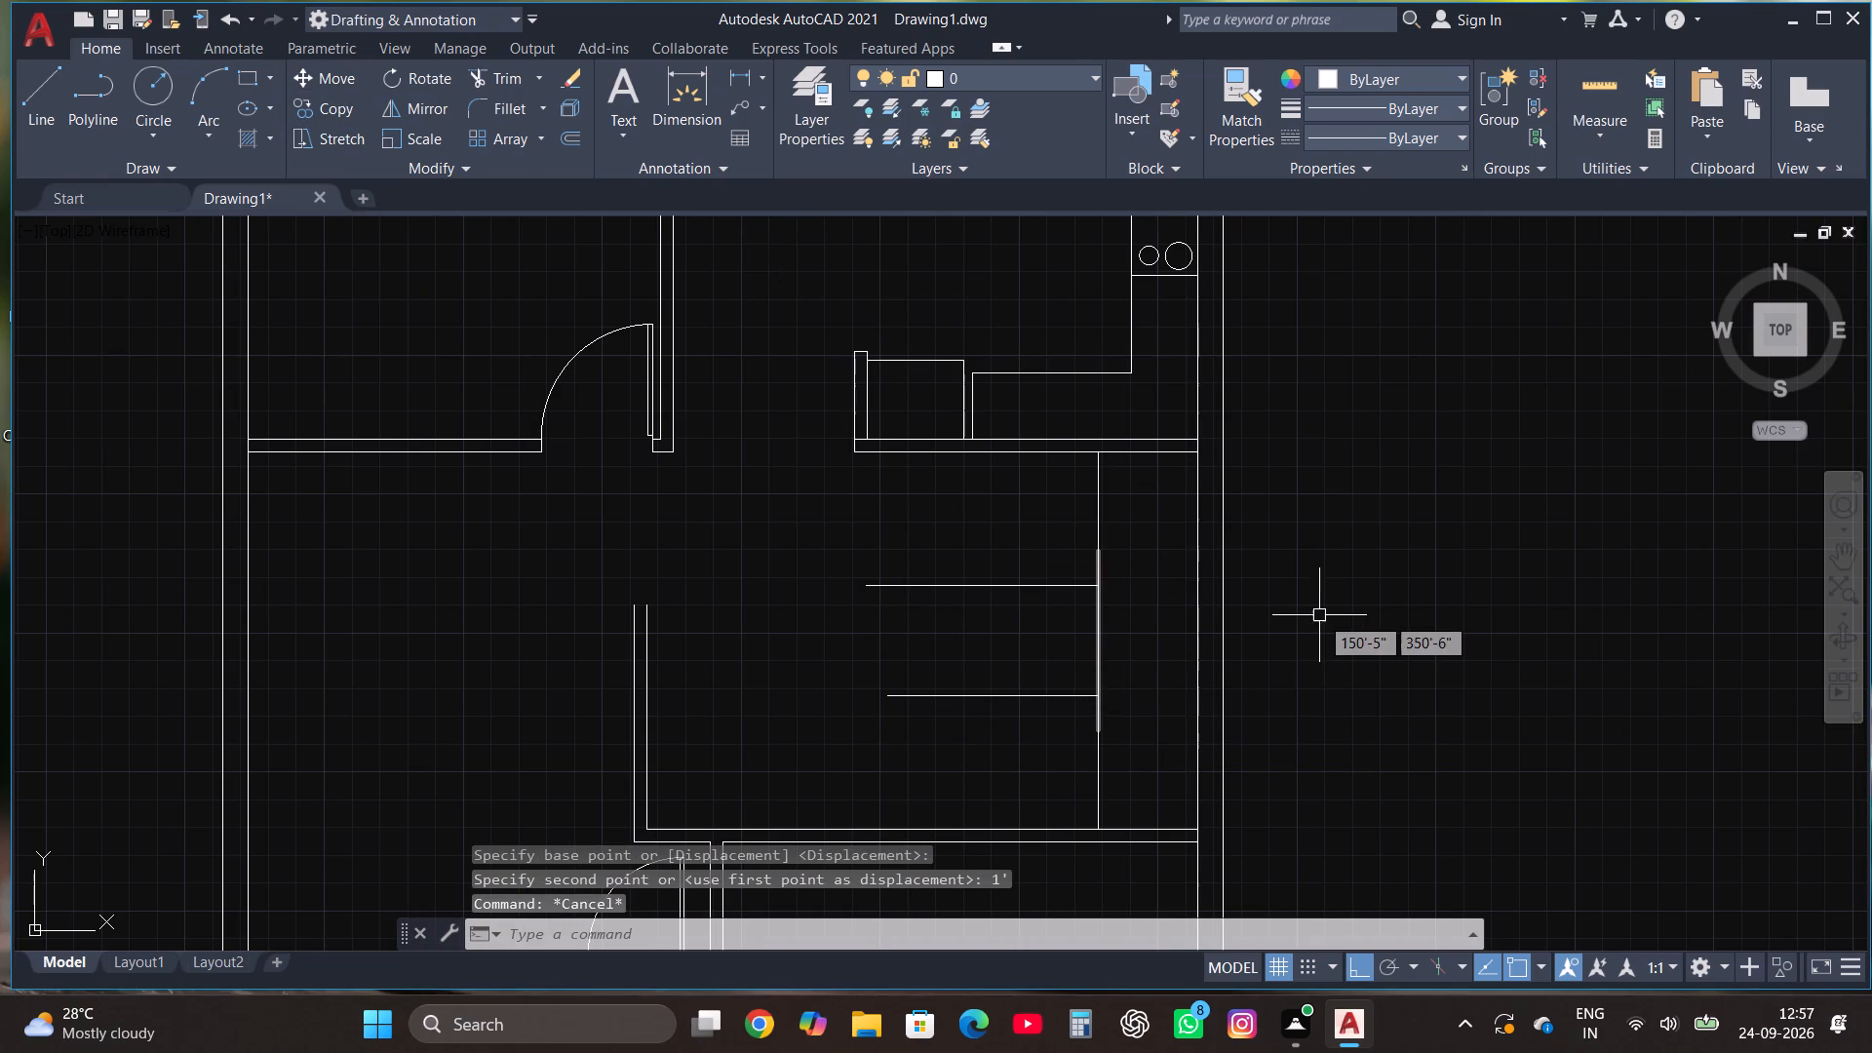
Stretch the upper vertical segment's lower end down to the room's bottom wall, making one full-height line.
scroll(1312, 619, "down", 1)
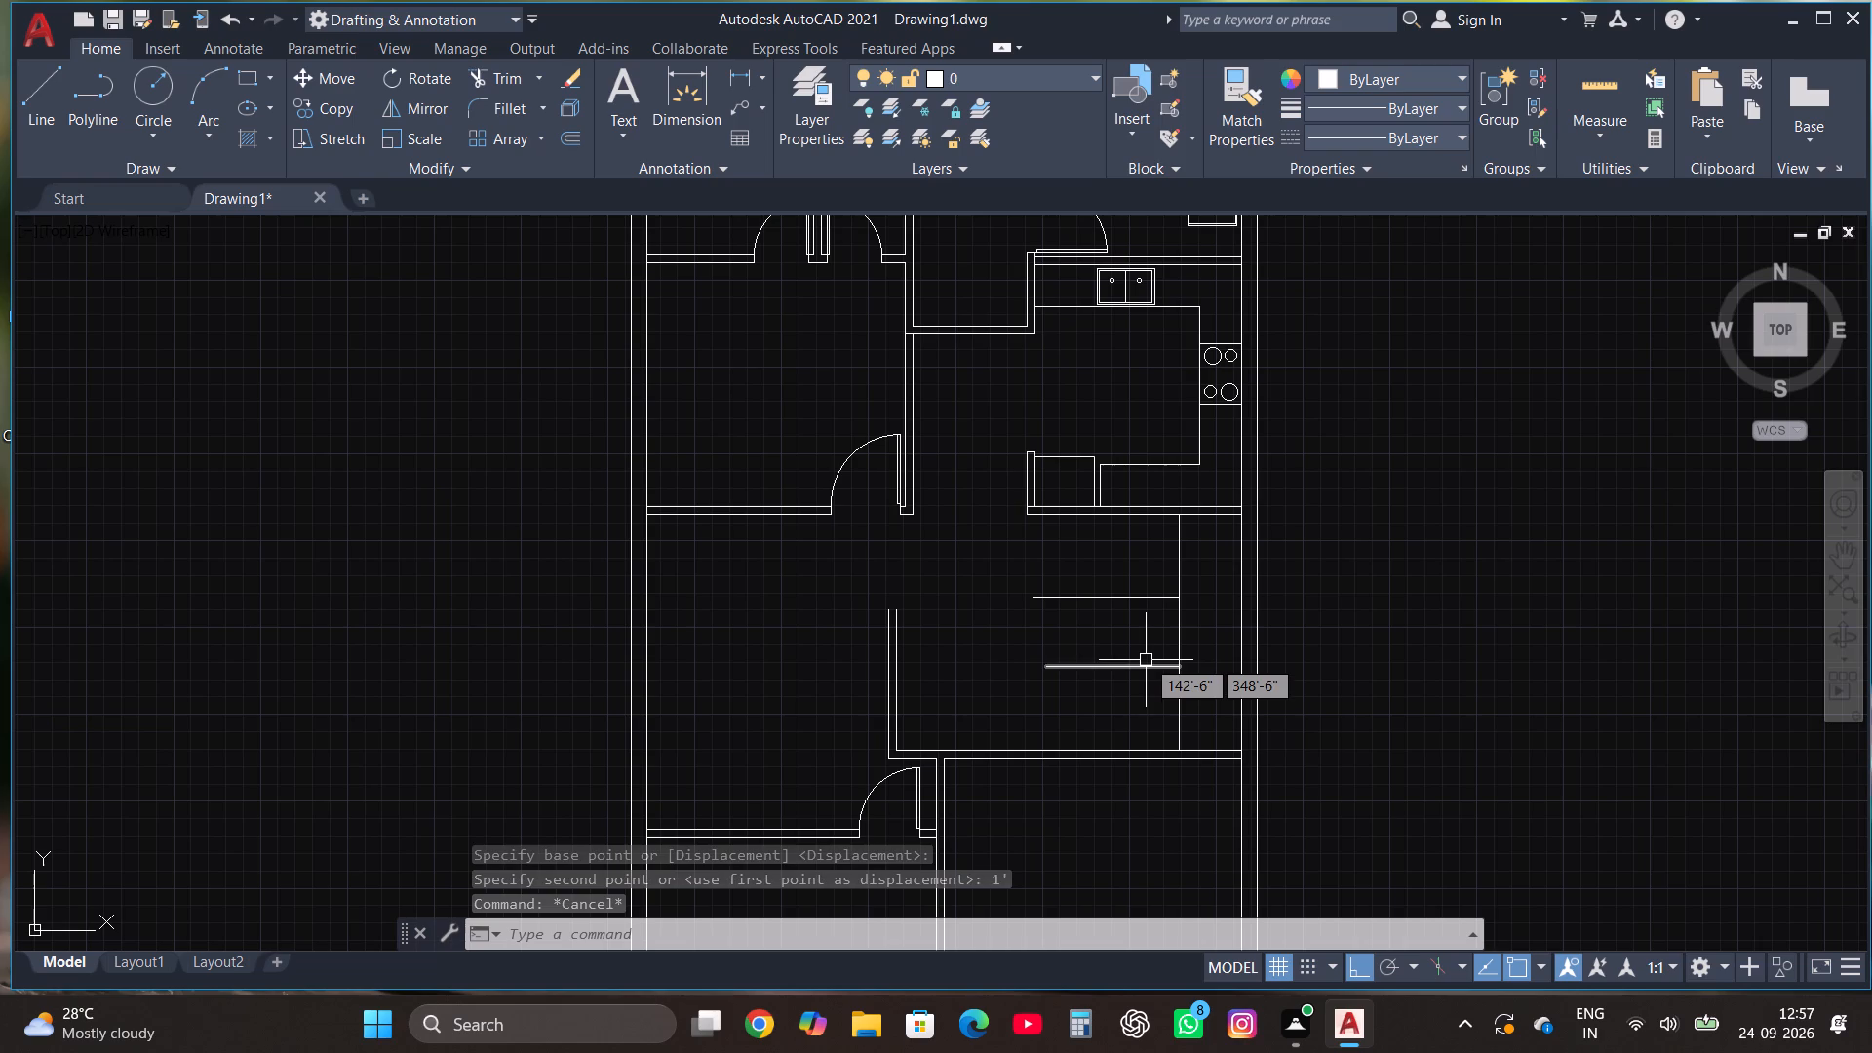
scroll(1202, 555, "up", 1)
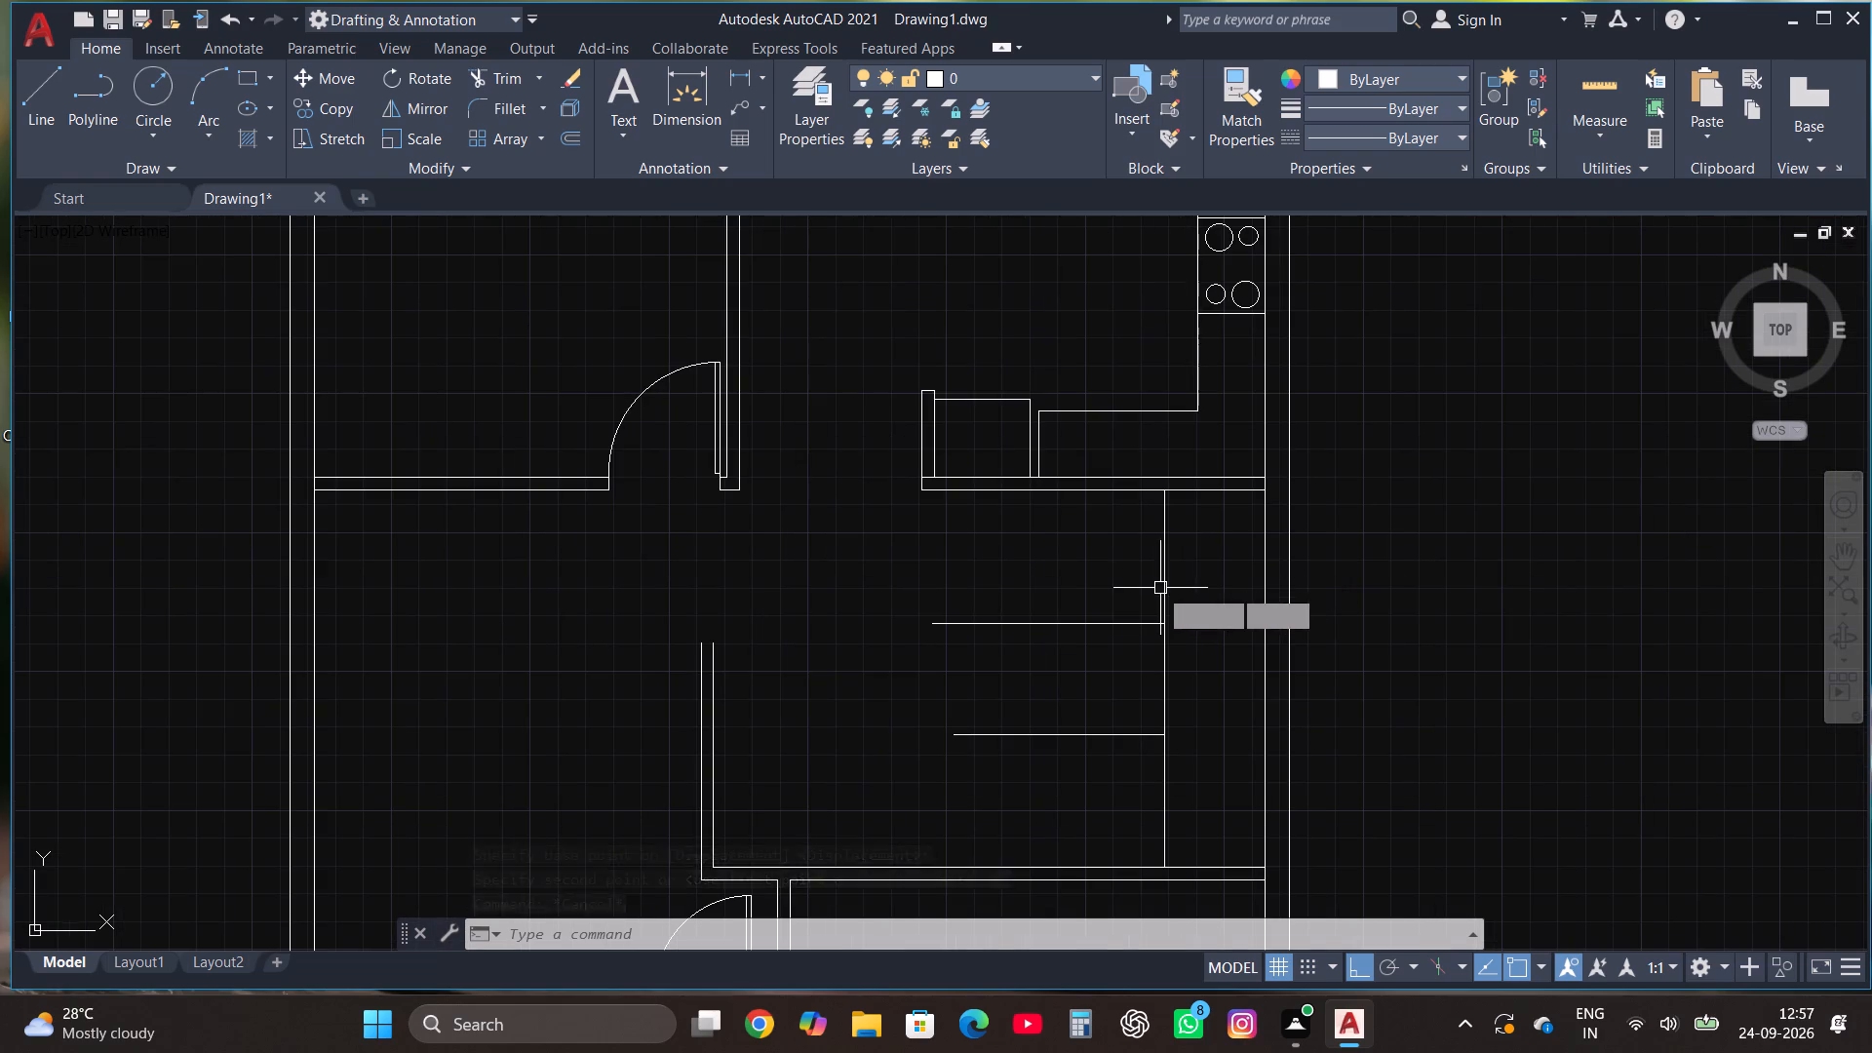
left_click(1164, 587)
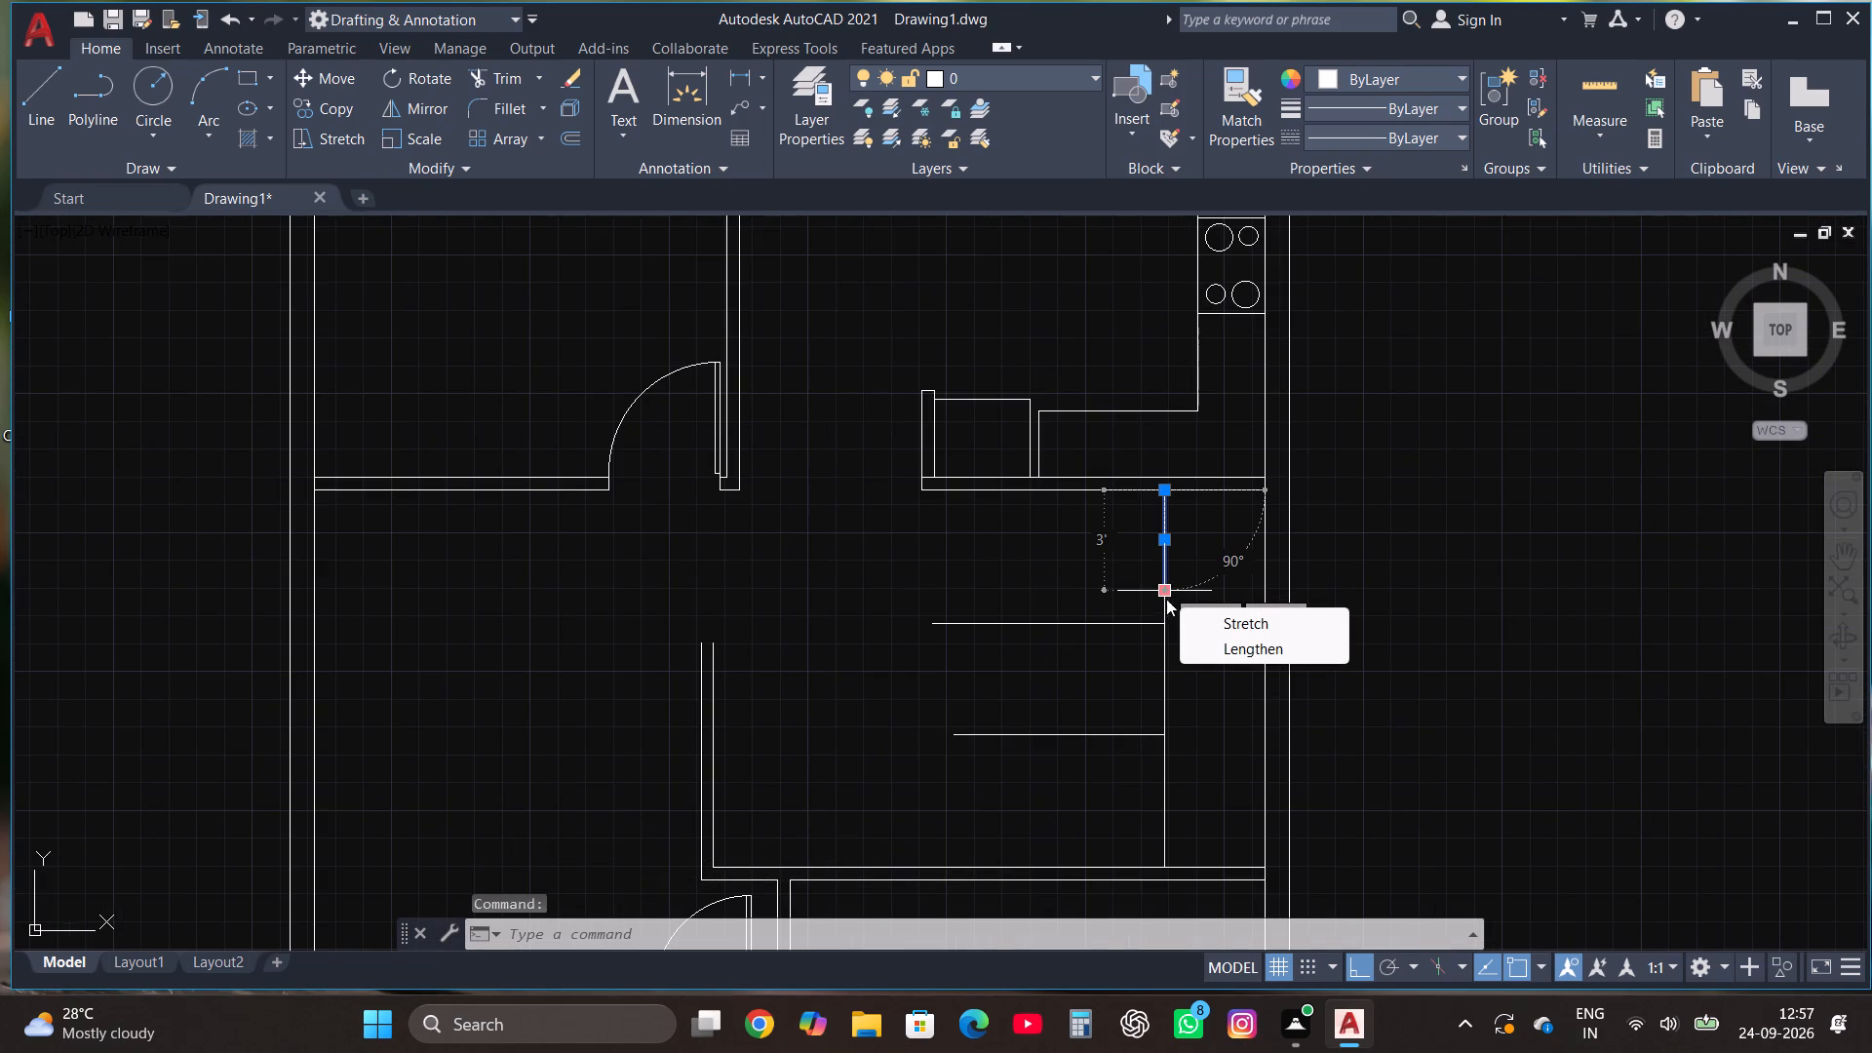
left_click(1169, 593)
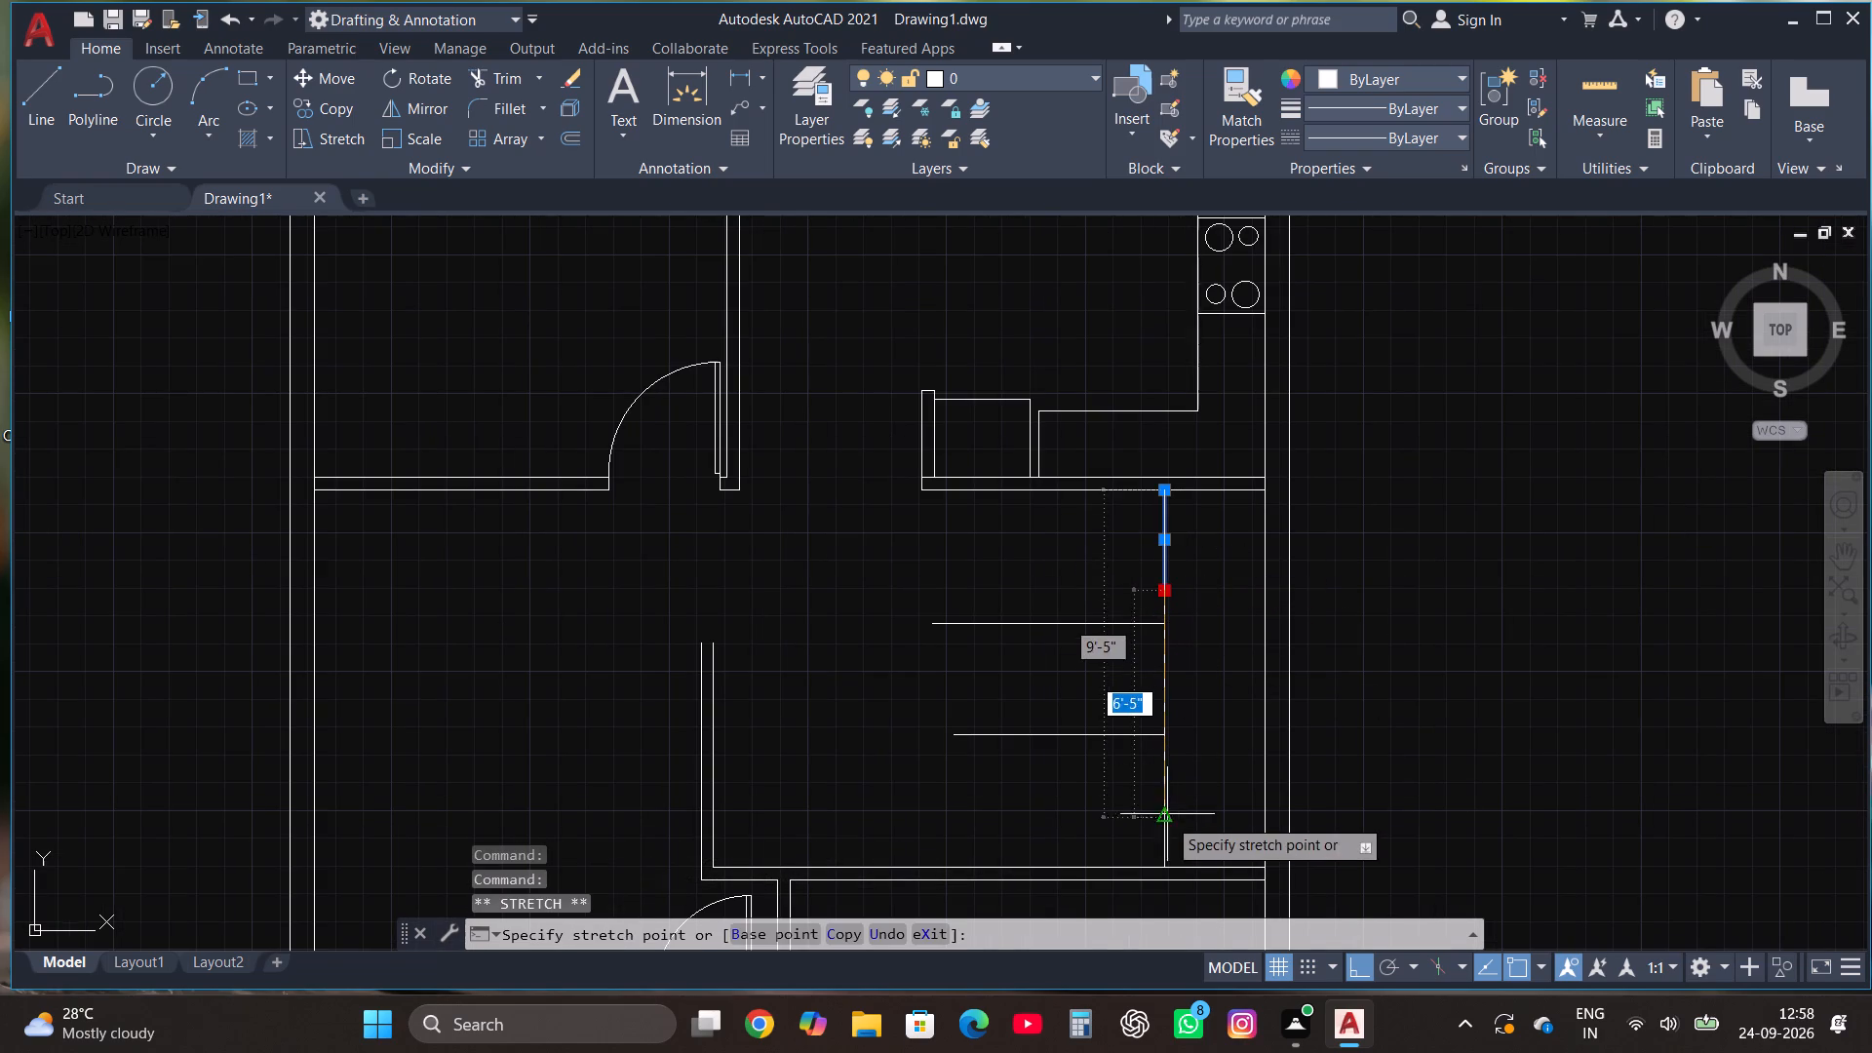
left_click(1162, 865)
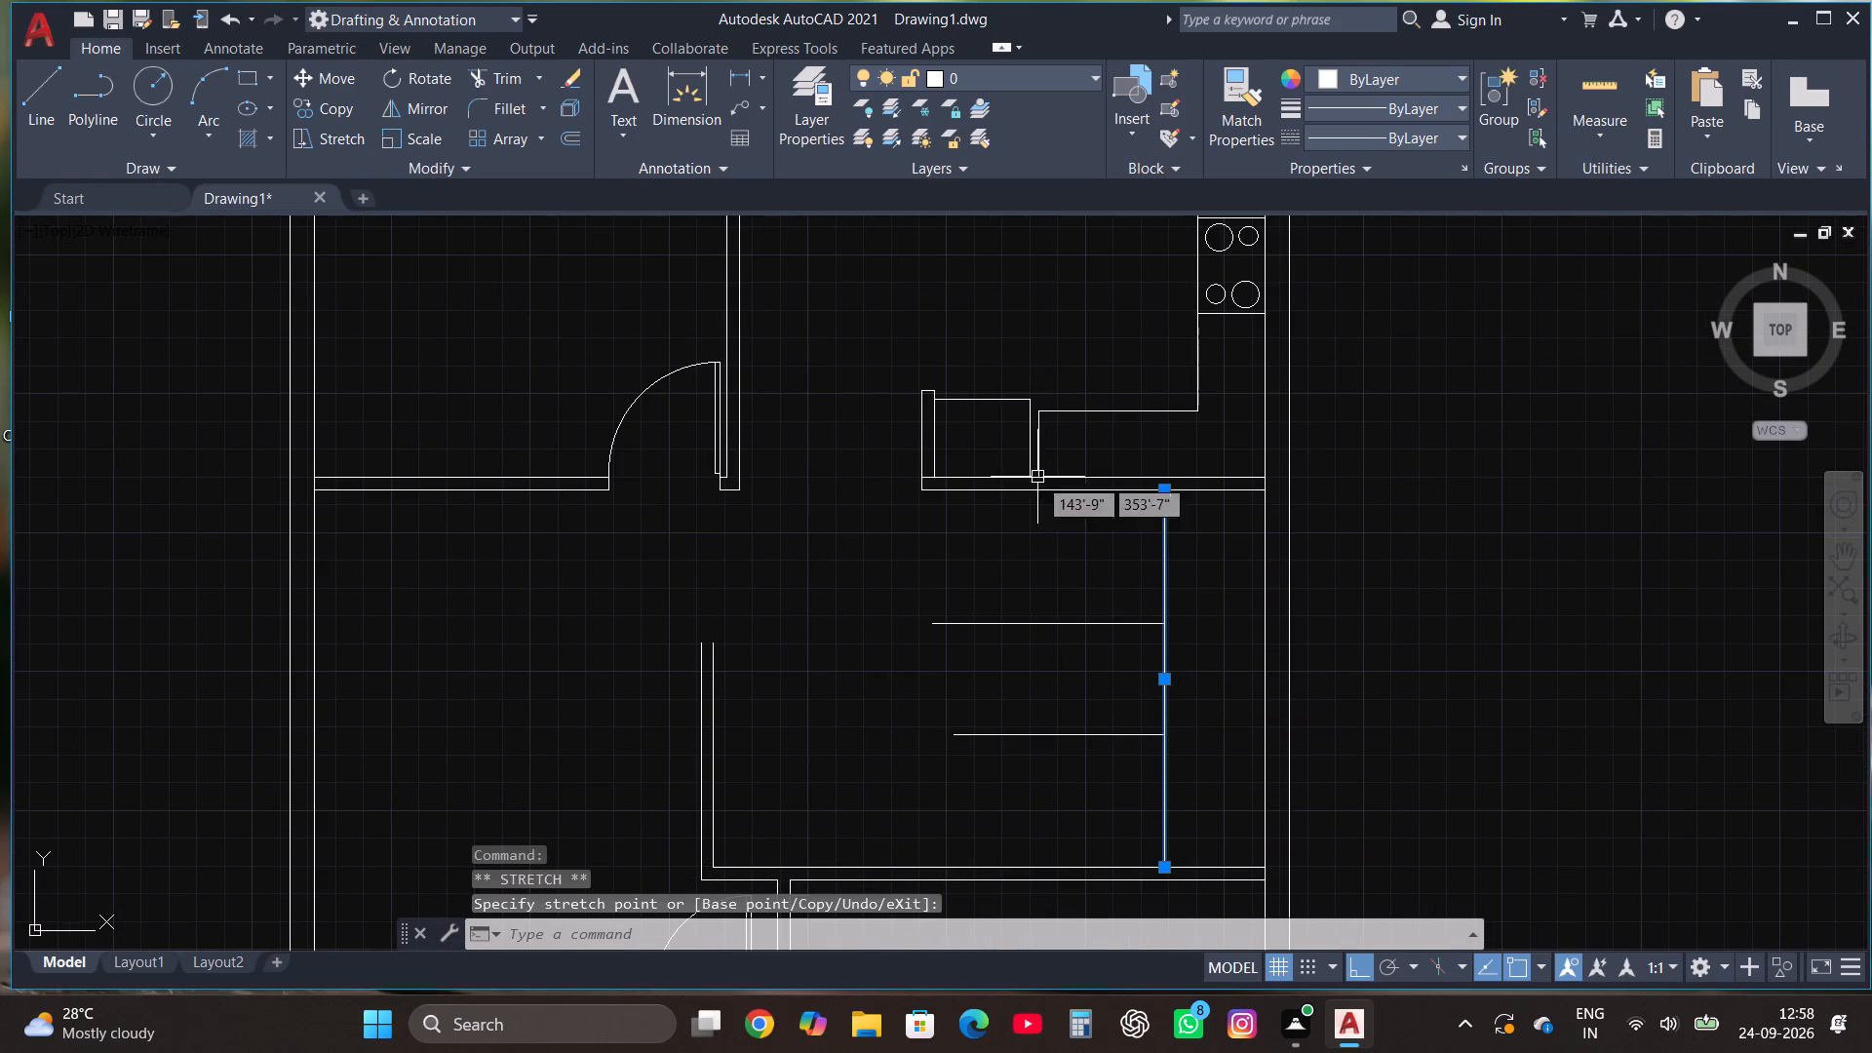
Copy the full-height vertical line 8" to the left.
left_click(324, 104)
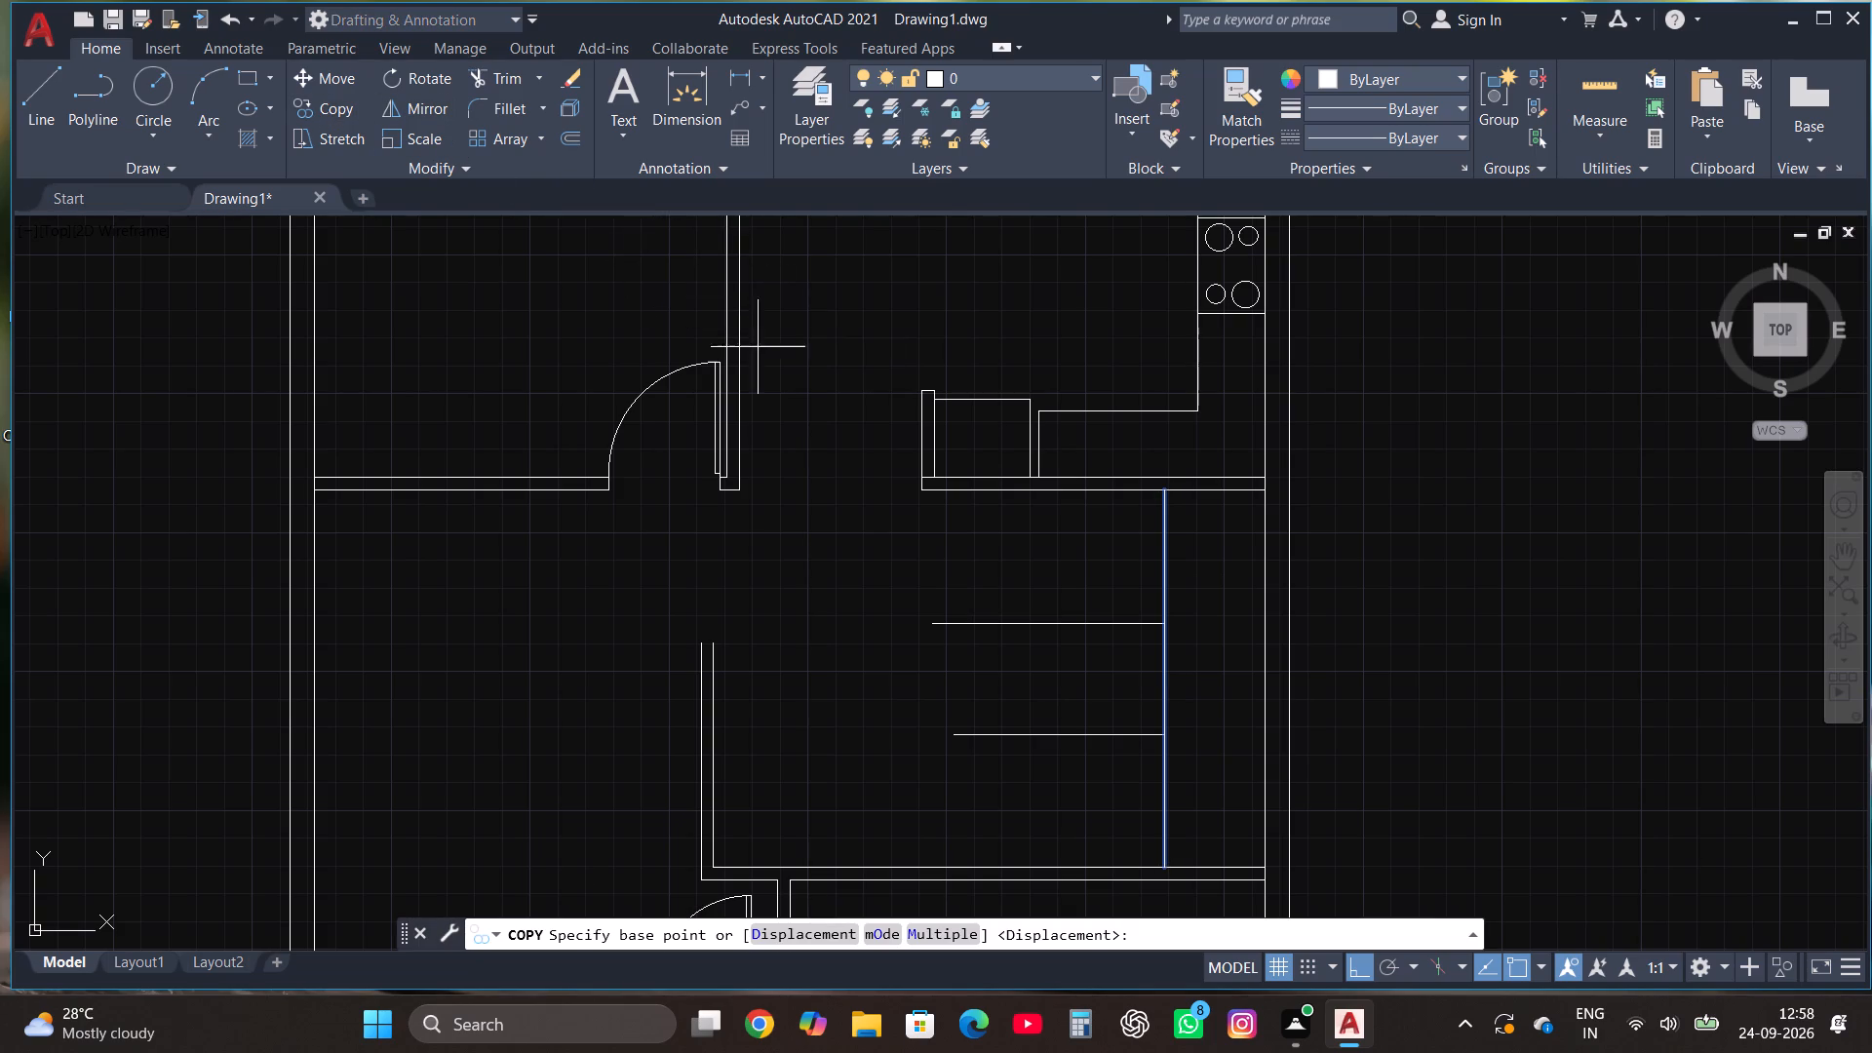
left_click(1165, 694)
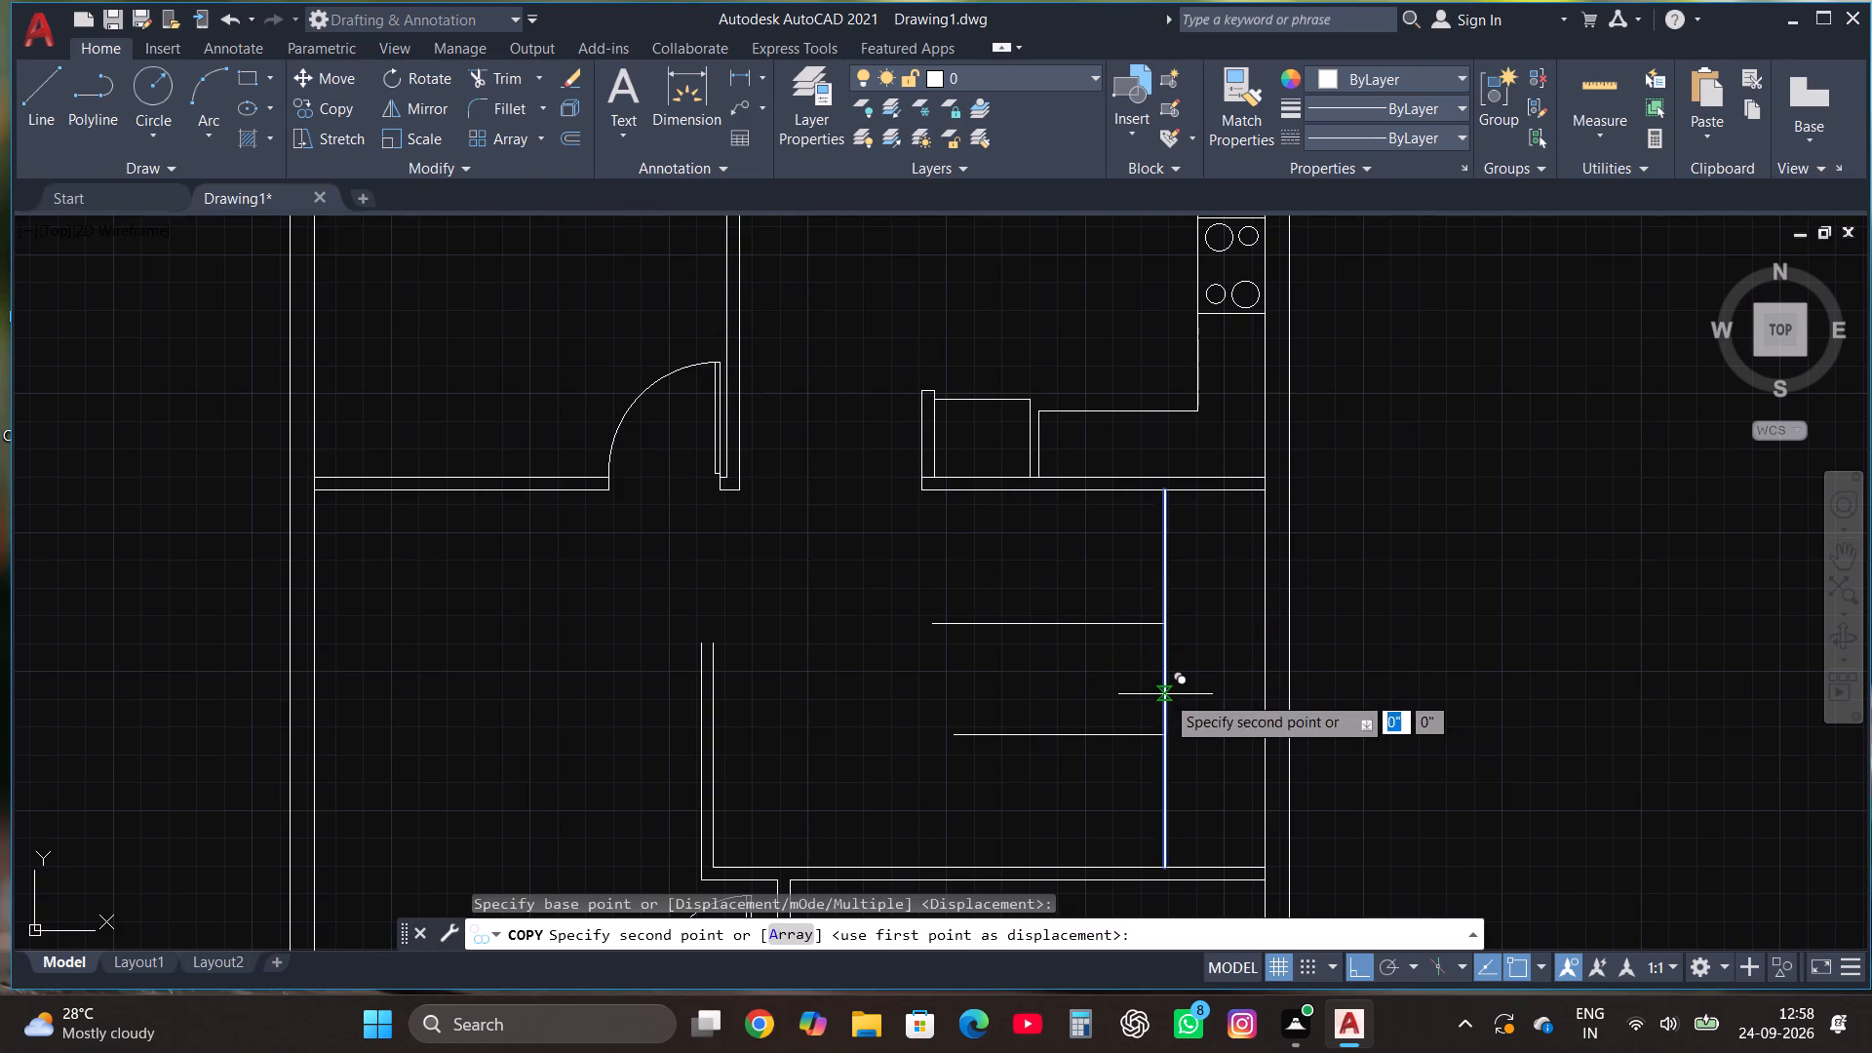
type("8\"")
key("Return")
left_click(1134, 689)
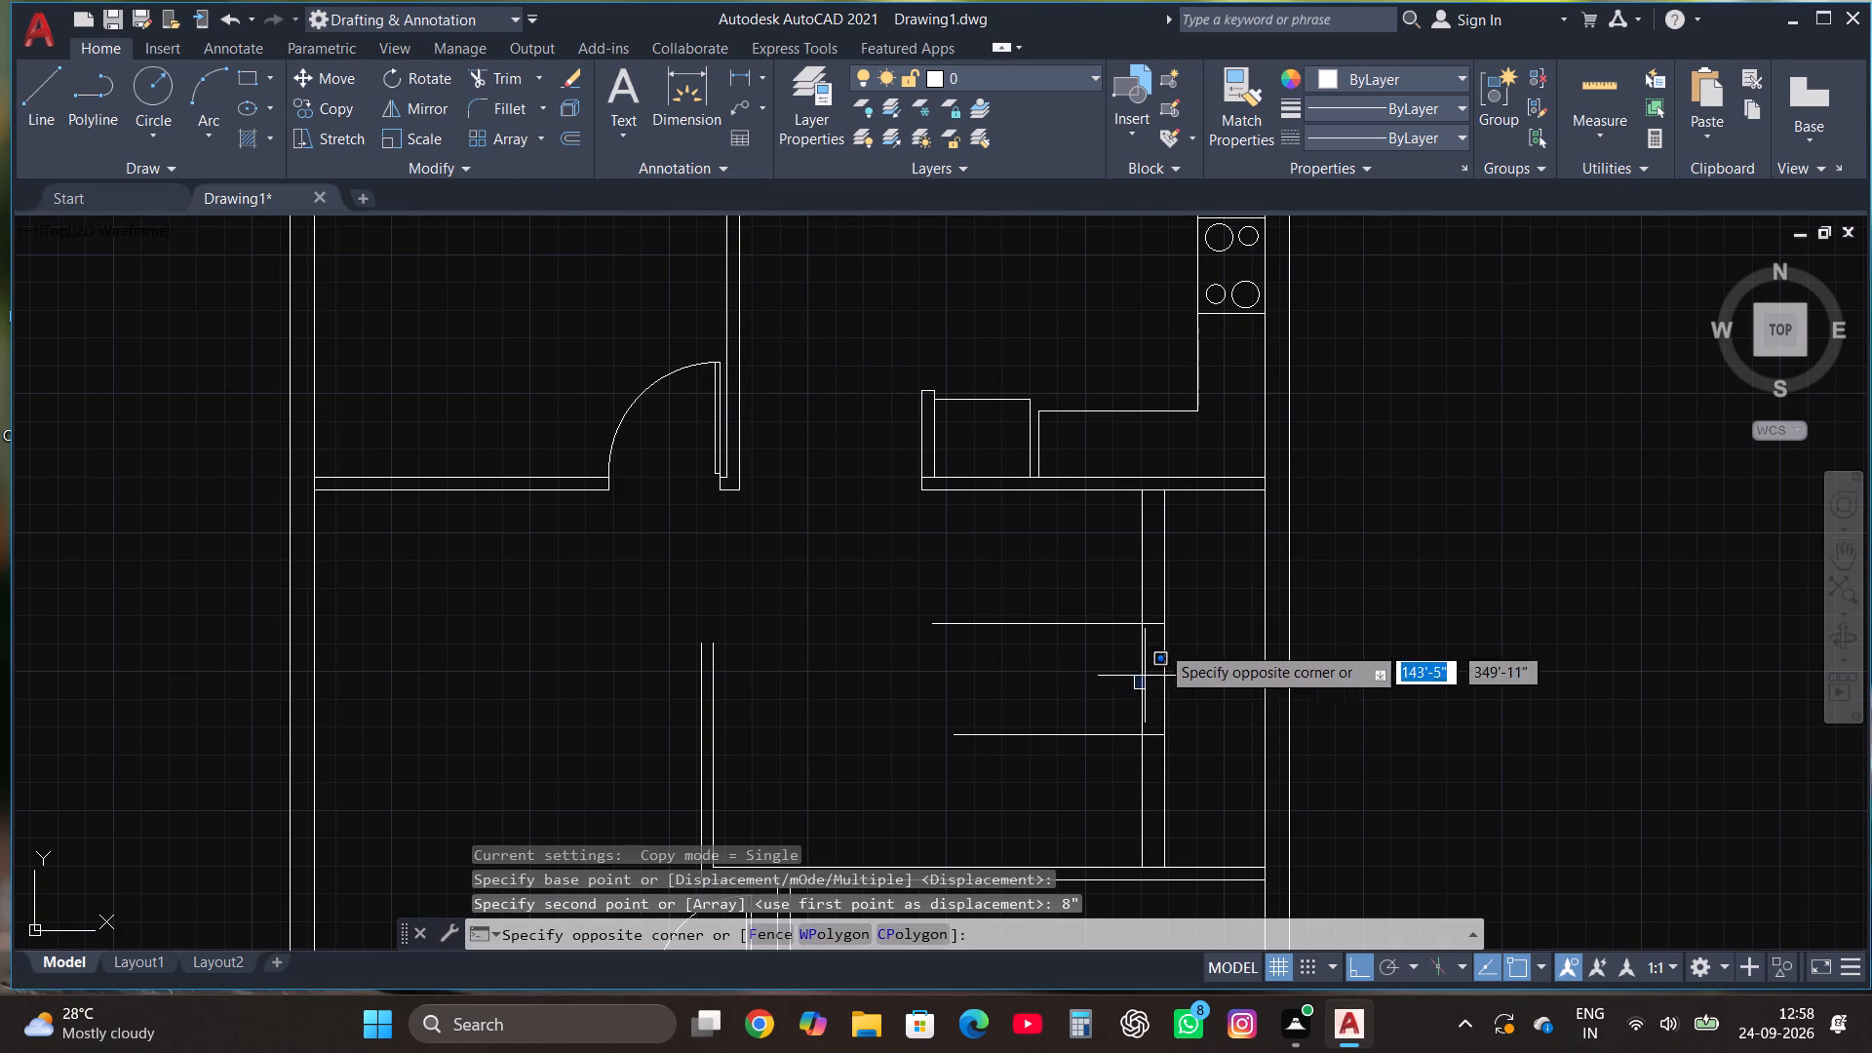
left_click(1103, 675)
Offset the copied full-height vertical line 10" to the left, seven times in succession, to form the stair treads.
left_click(1141, 660)
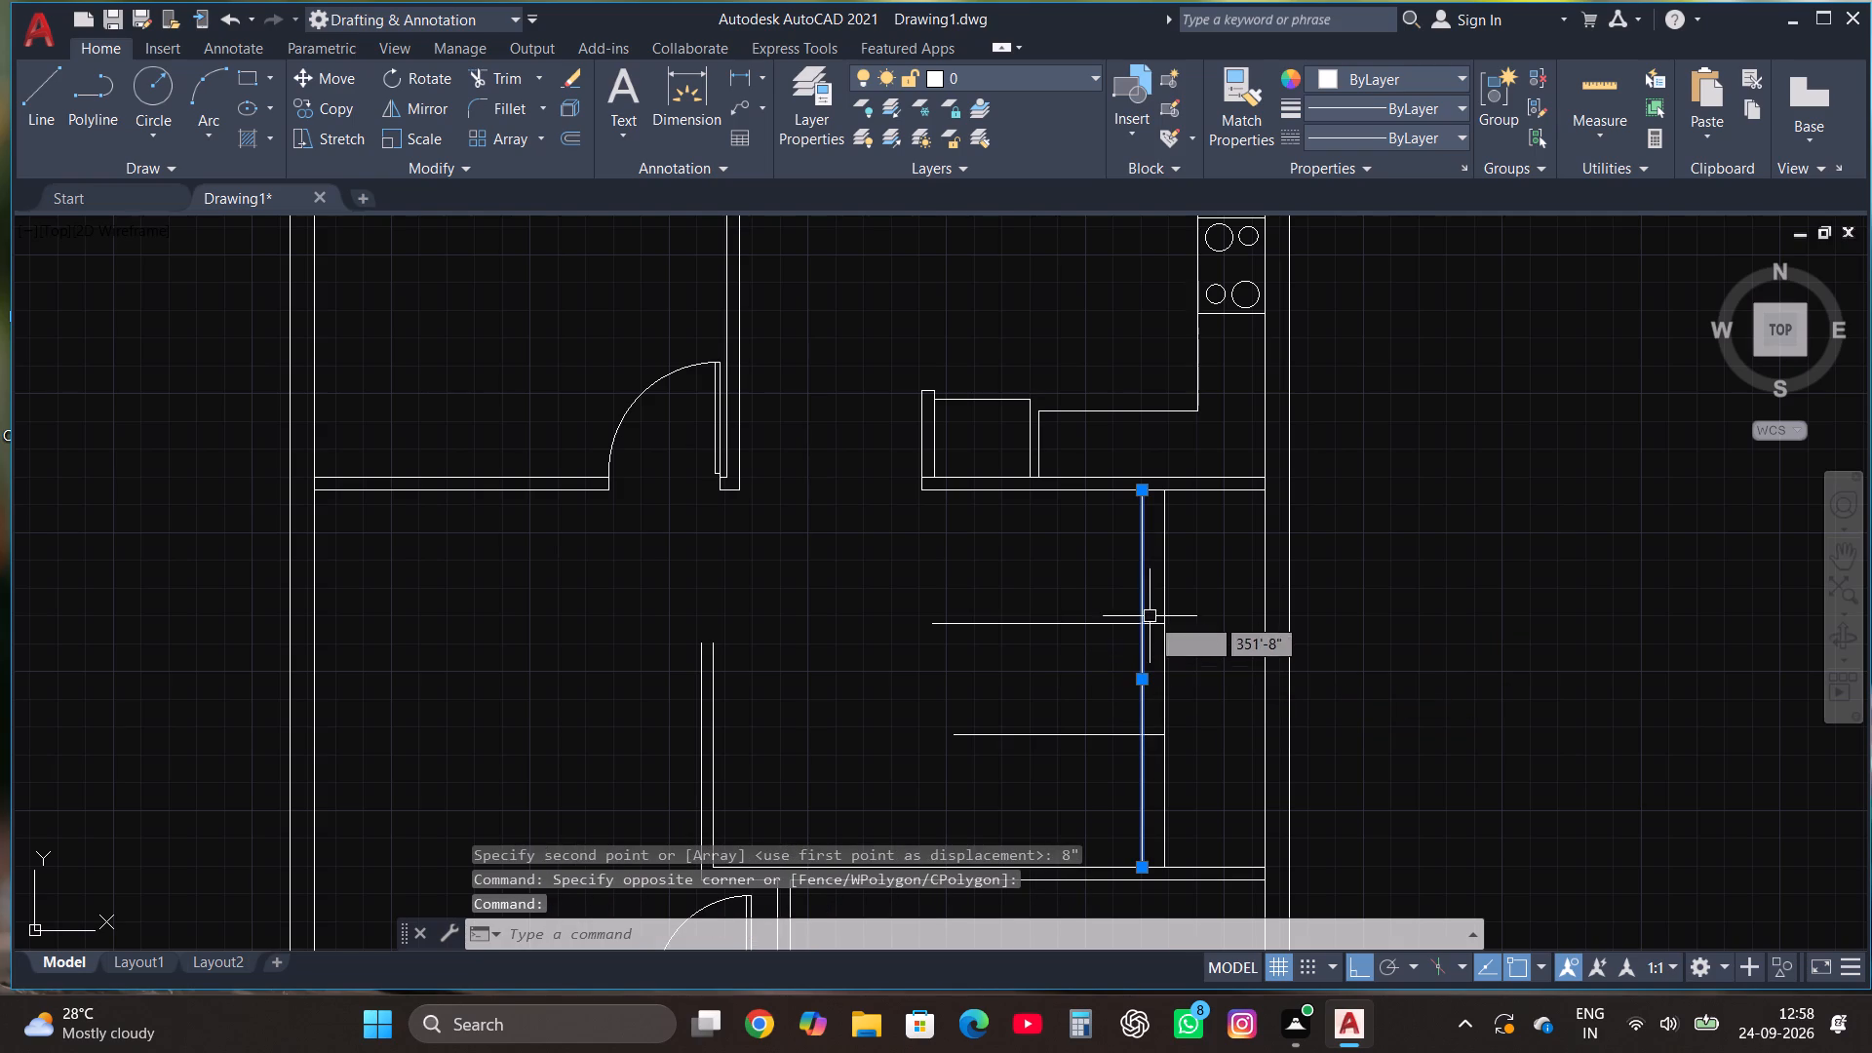
left_click(572, 134)
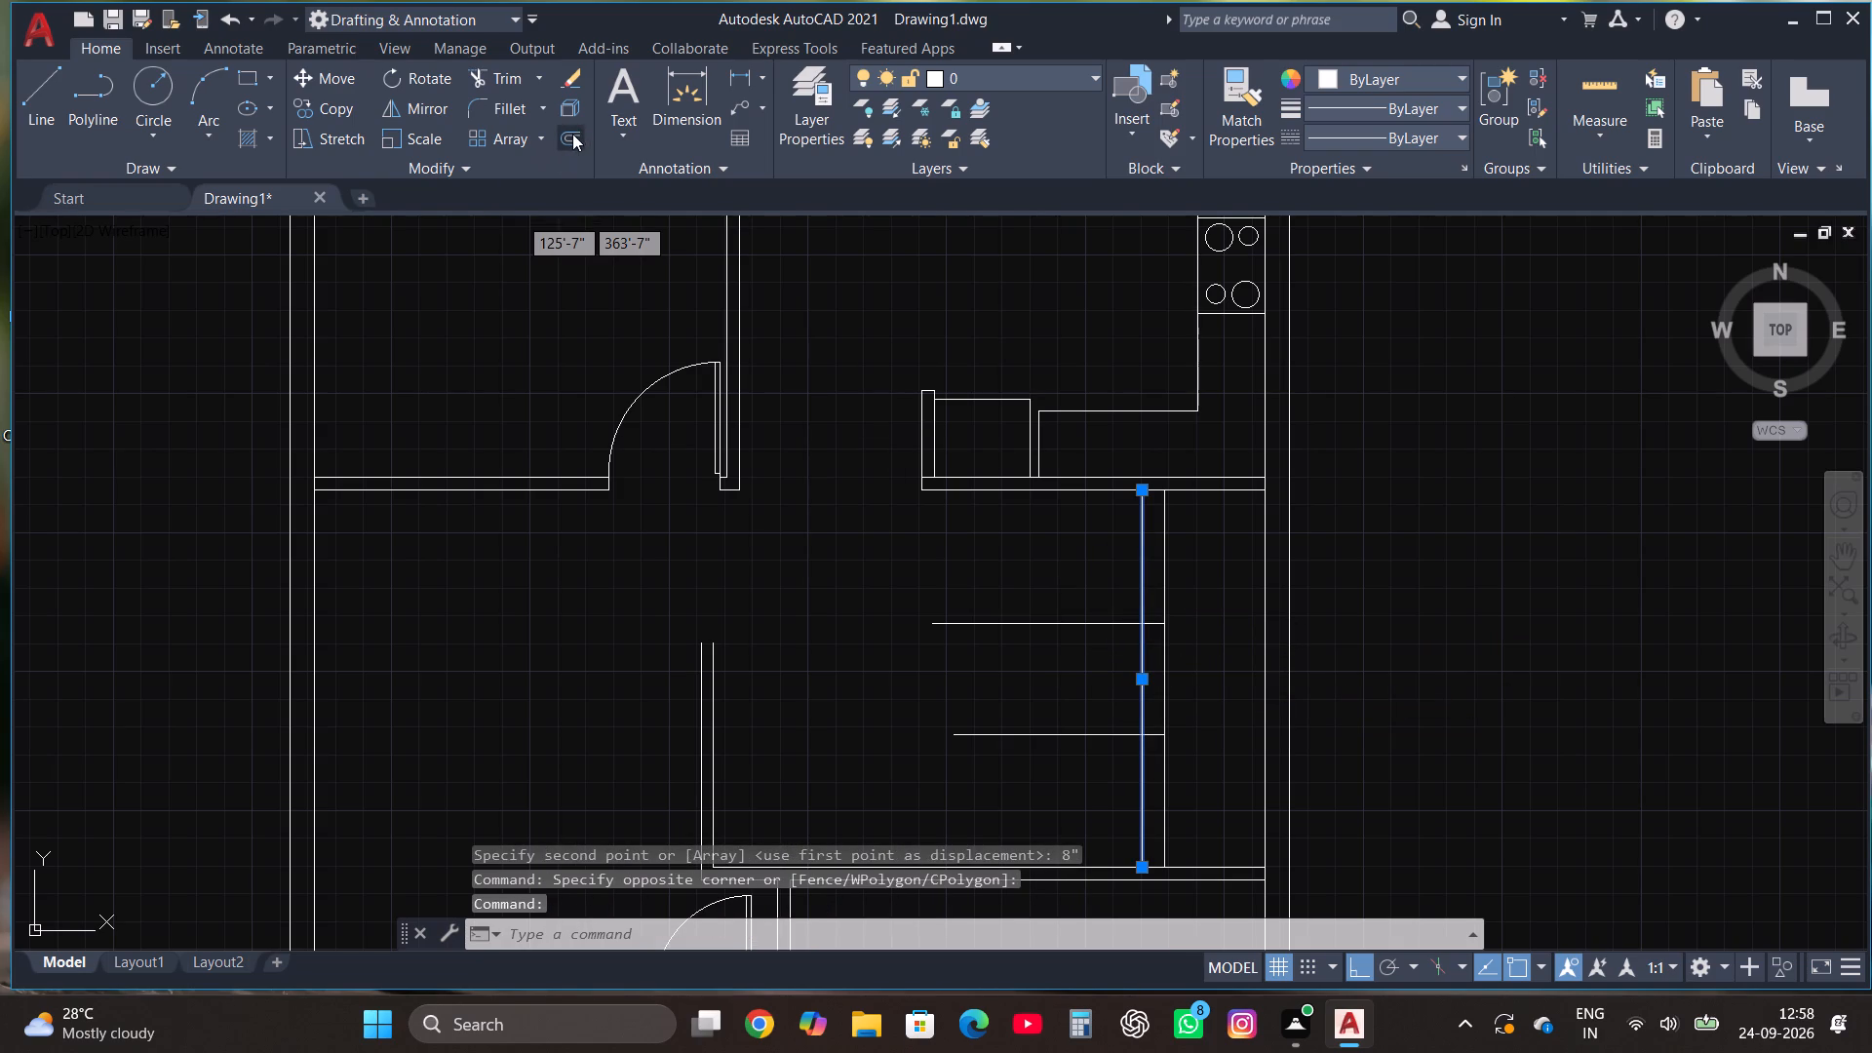
left_click(1141, 687)
type("10\"")
key("Return")
left_click(1100, 686)
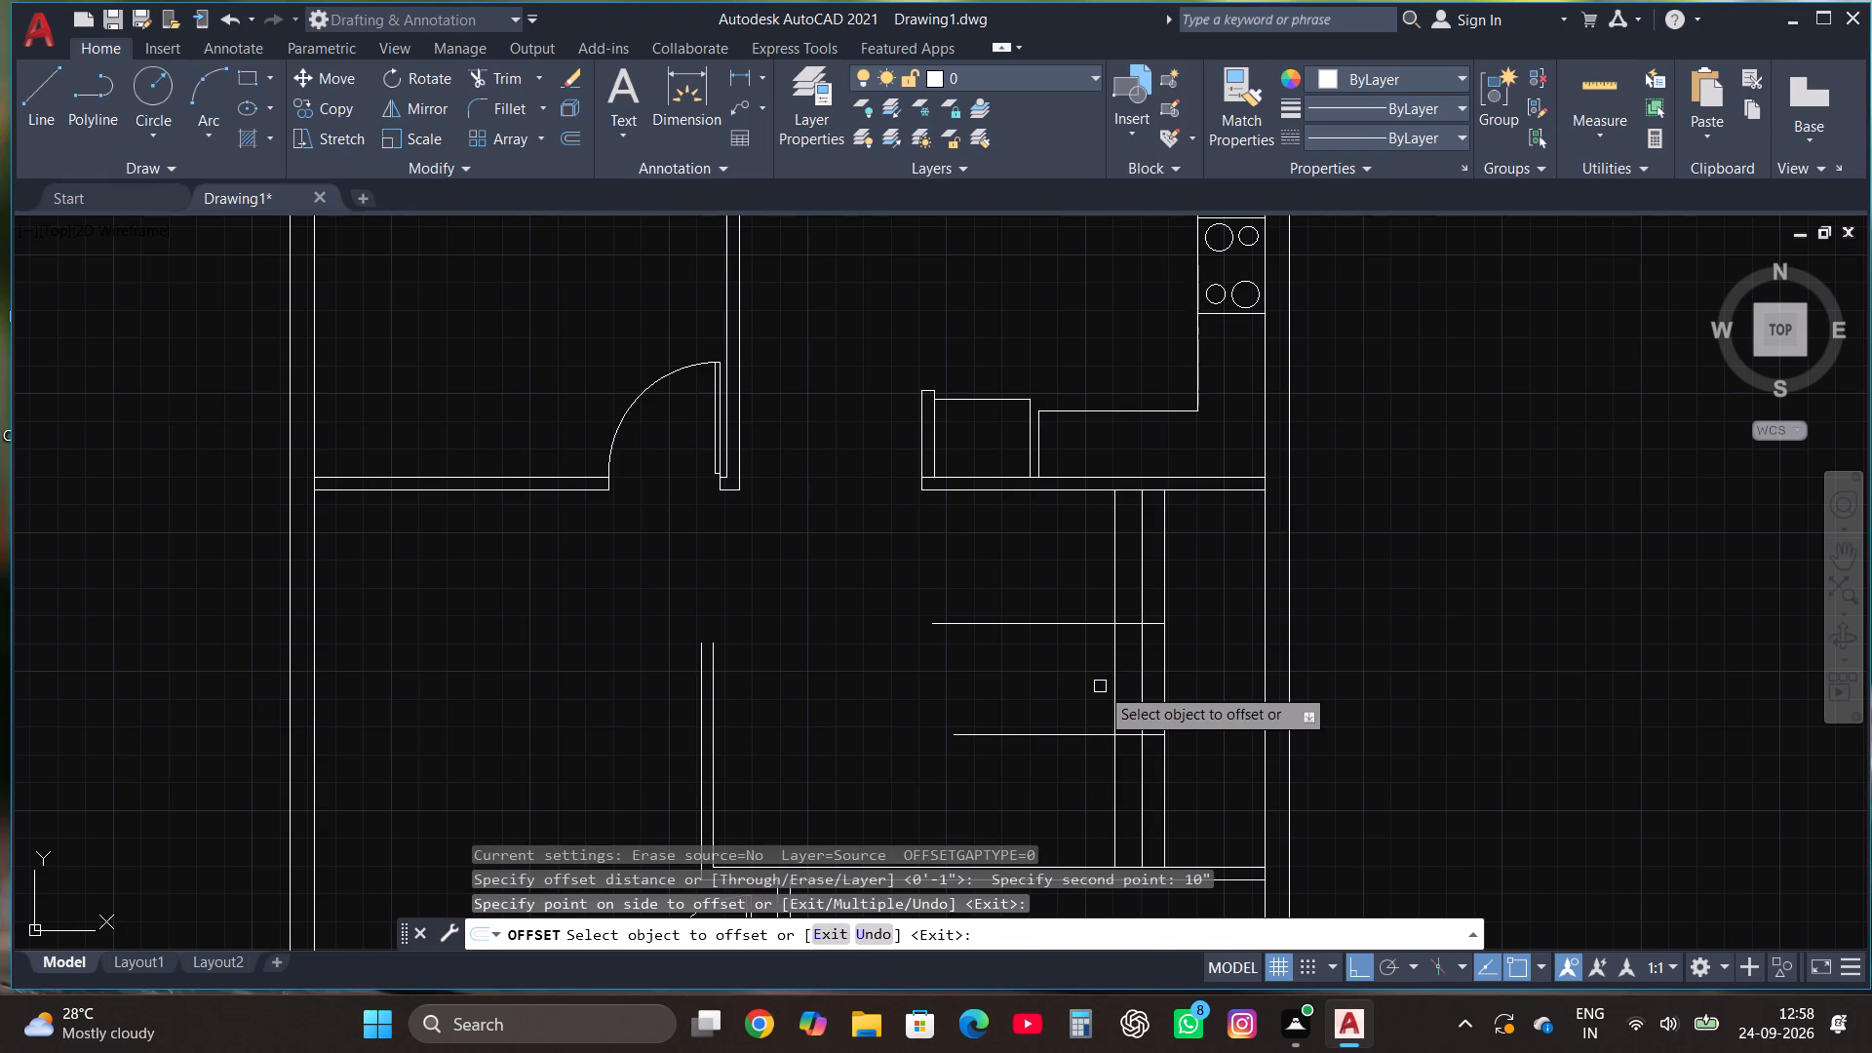
left_click(1115, 698)
left_click(1054, 651)
left_click(1090, 693)
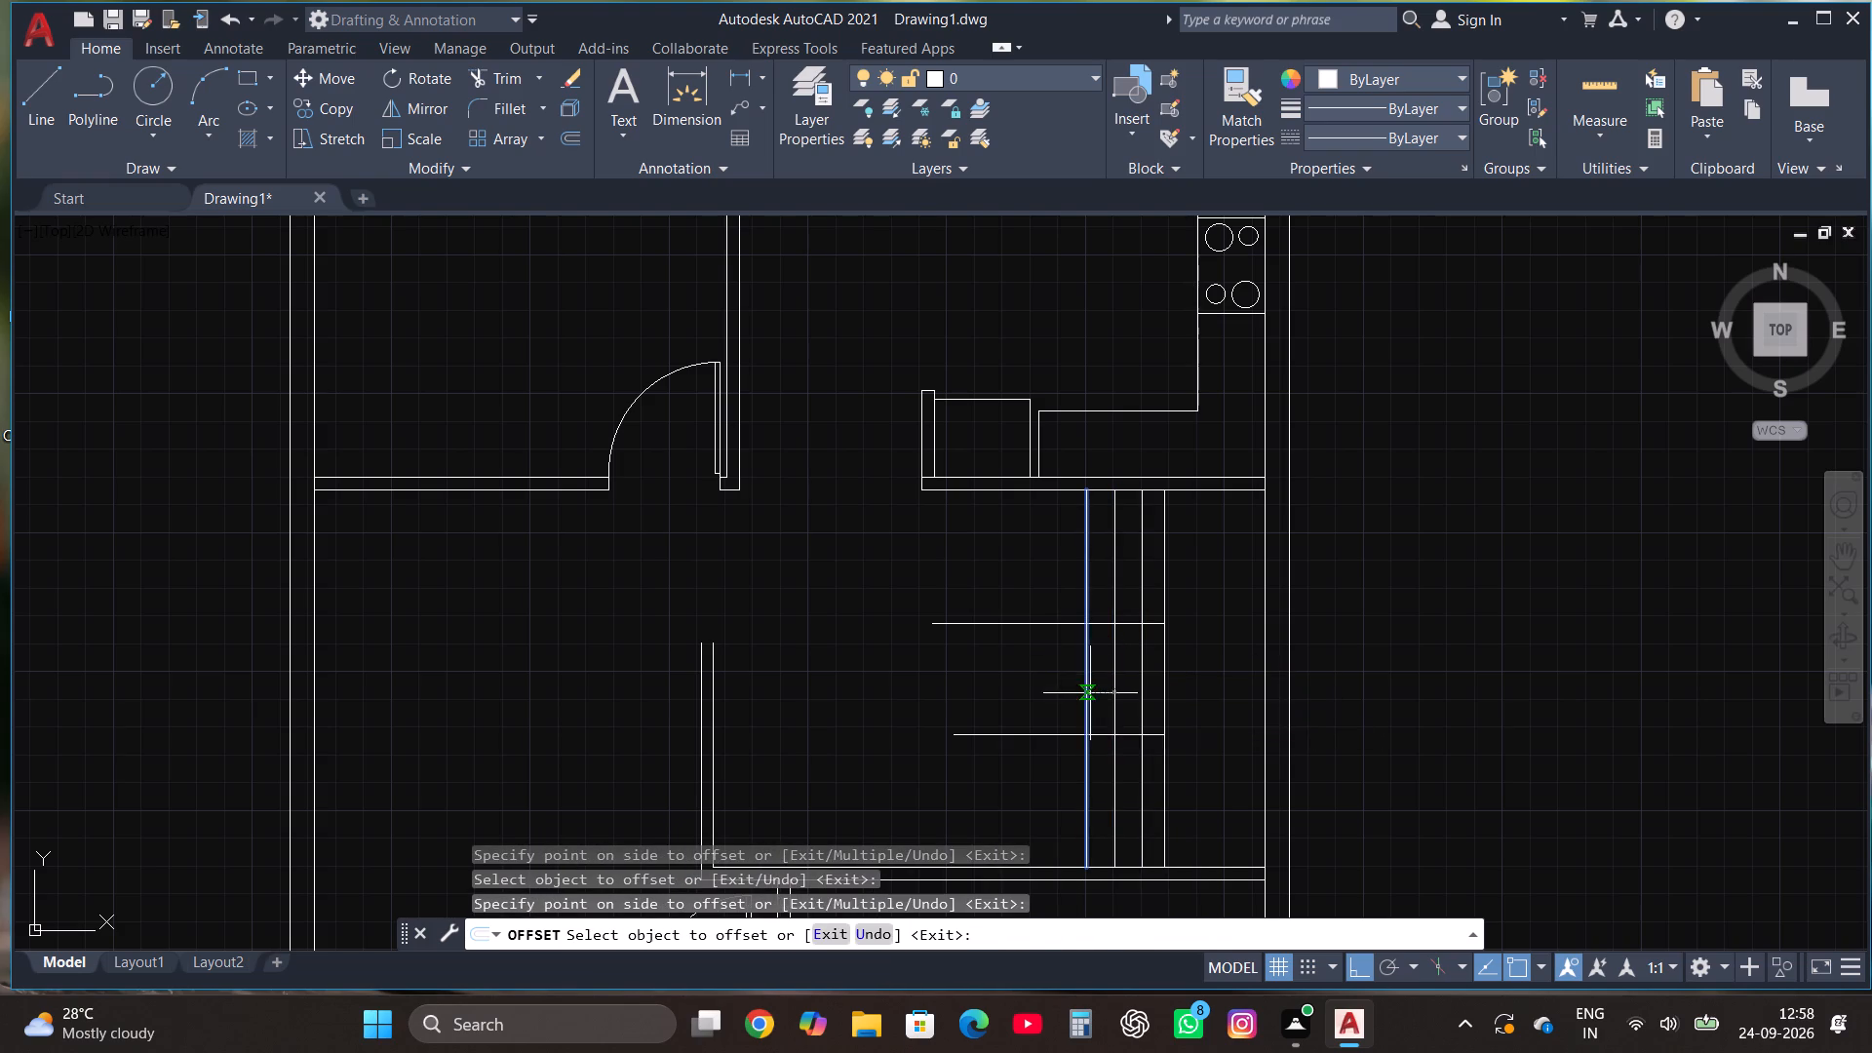
left_click(1025, 657)
left_click(1064, 689)
left_click(993, 674)
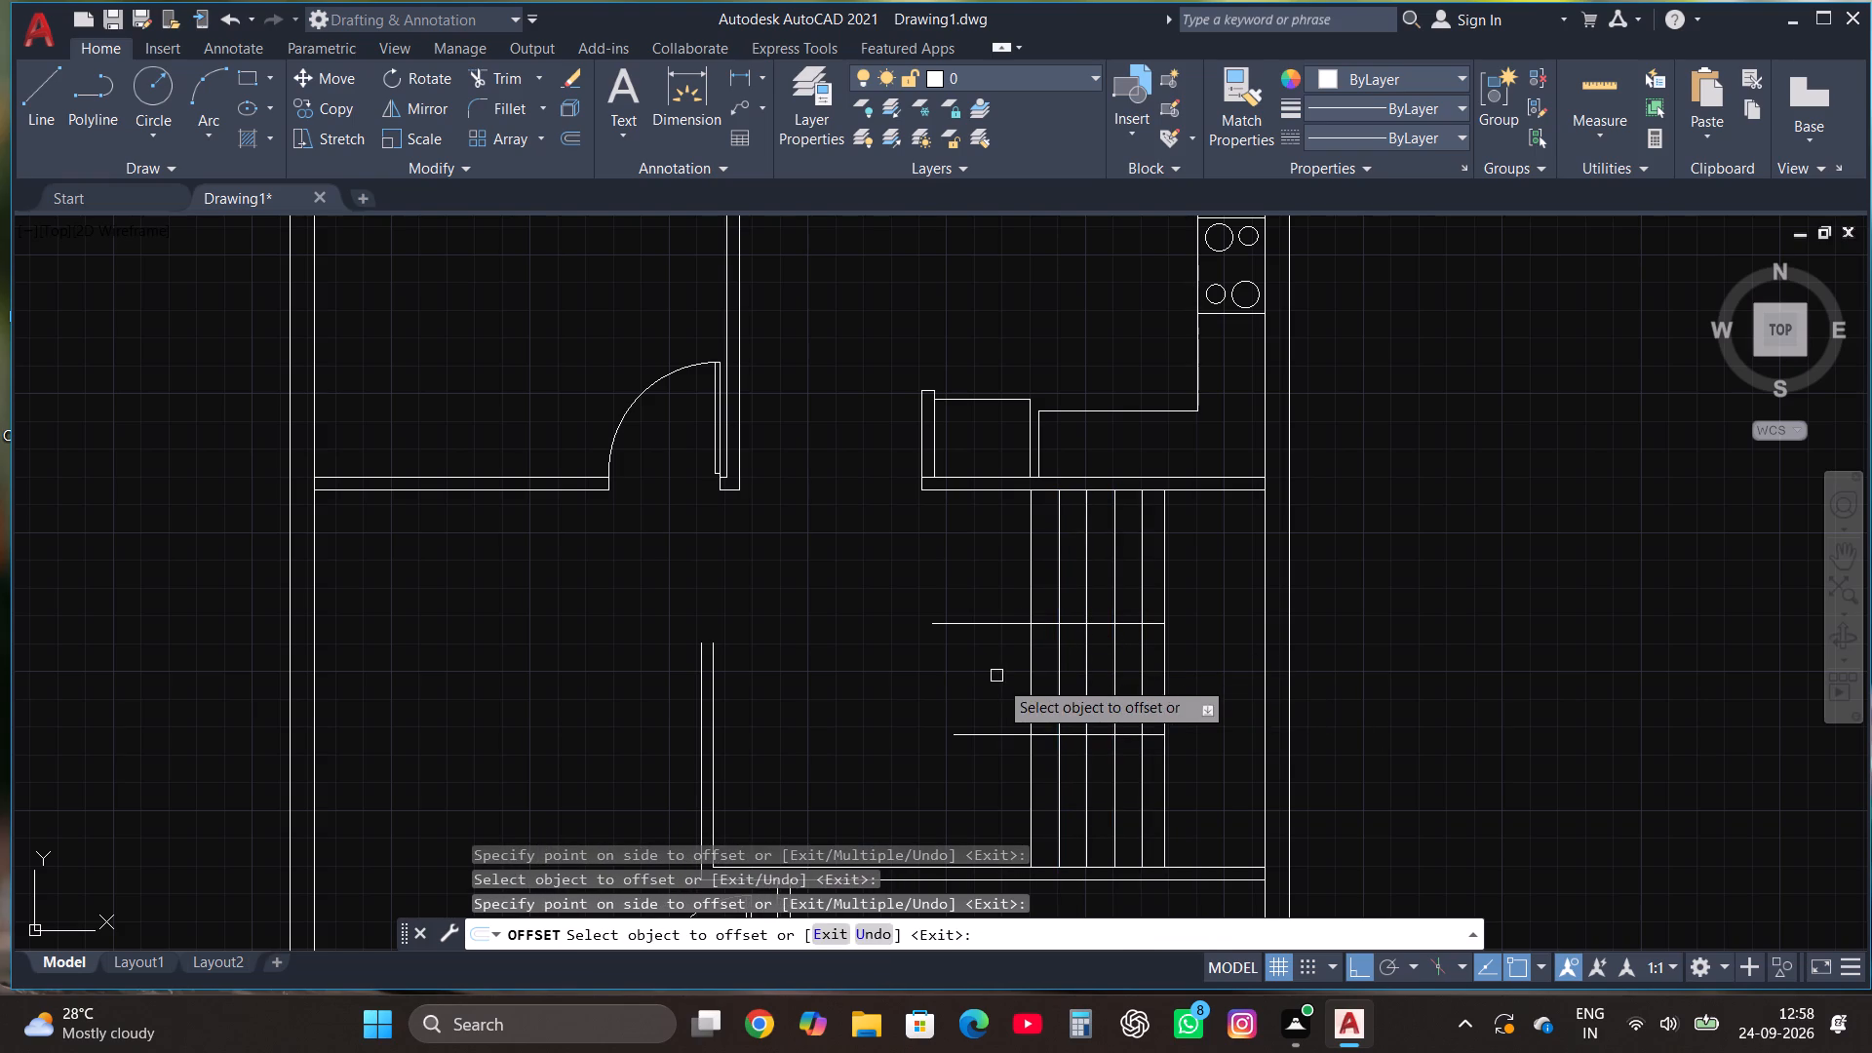
left_click(1032, 716)
left_click(956, 707)
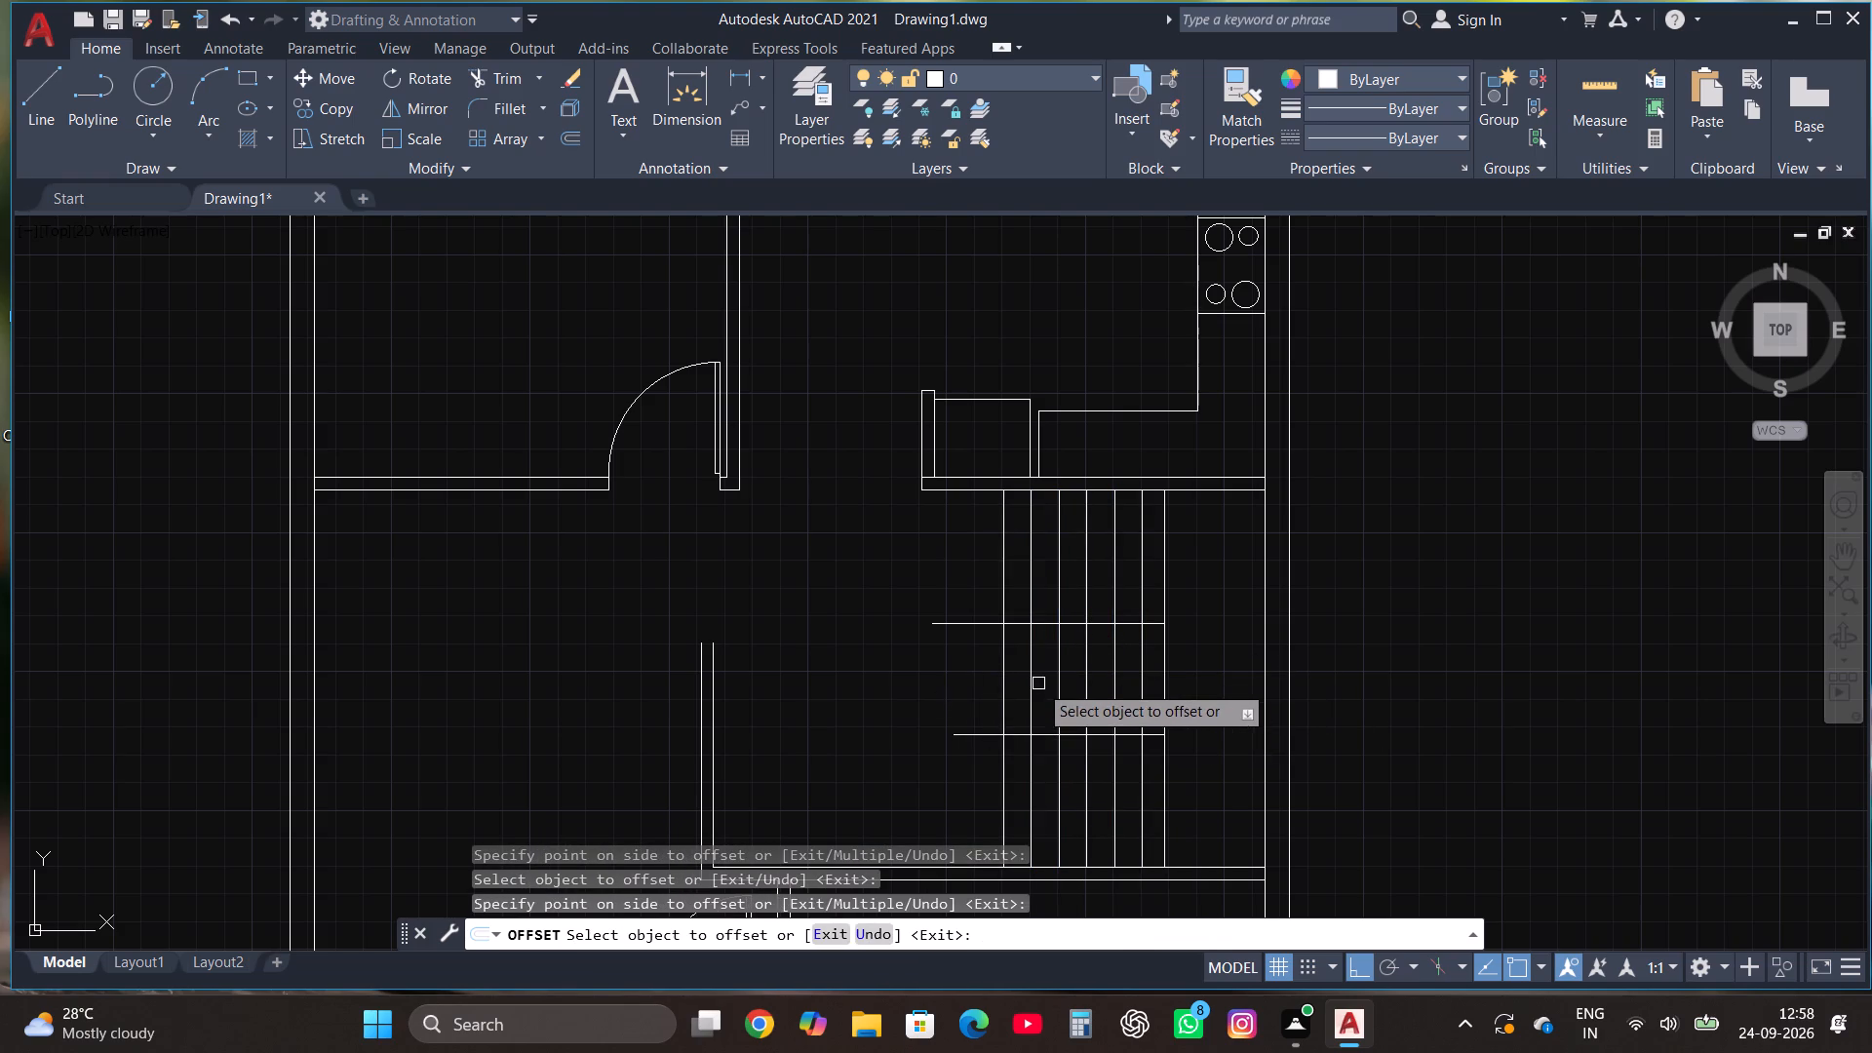
left_click(1004, 671)
left_click(972, 639)
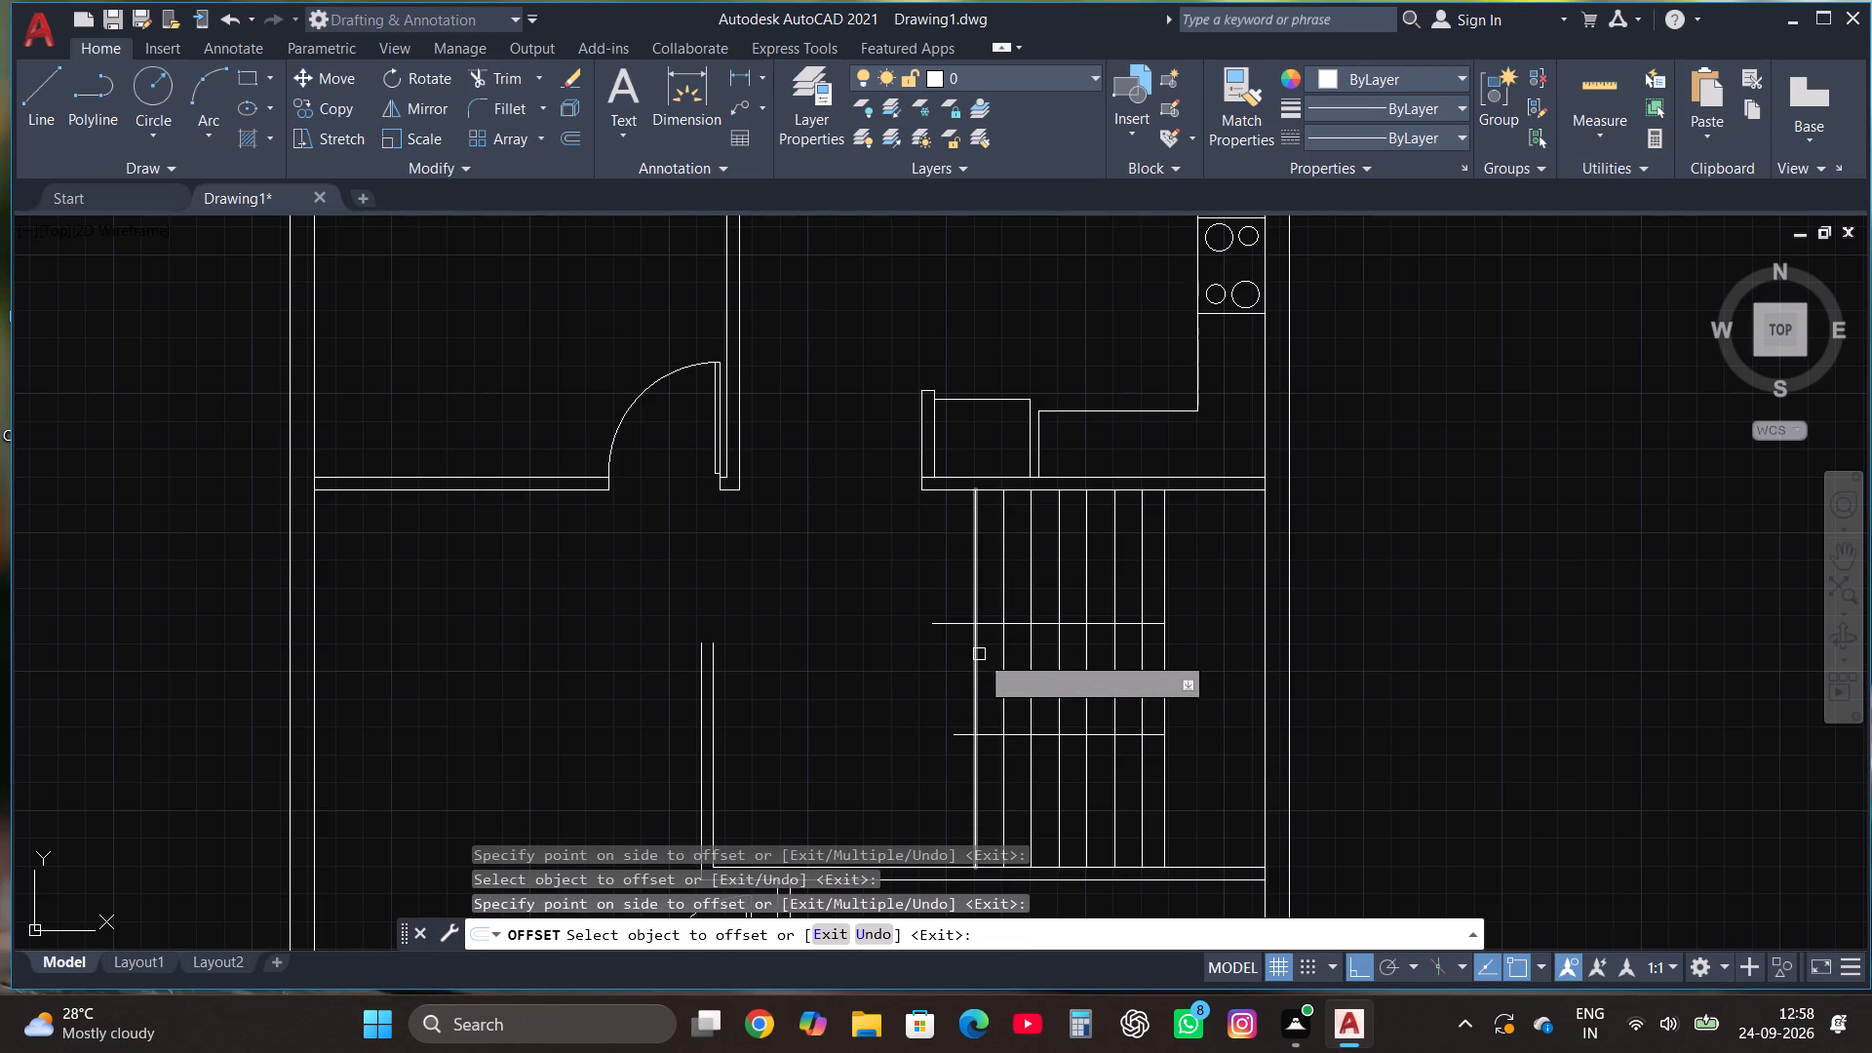
left_click(977, 651)
left_click(894, 659)
scroll(1235, 563, "down", 1)
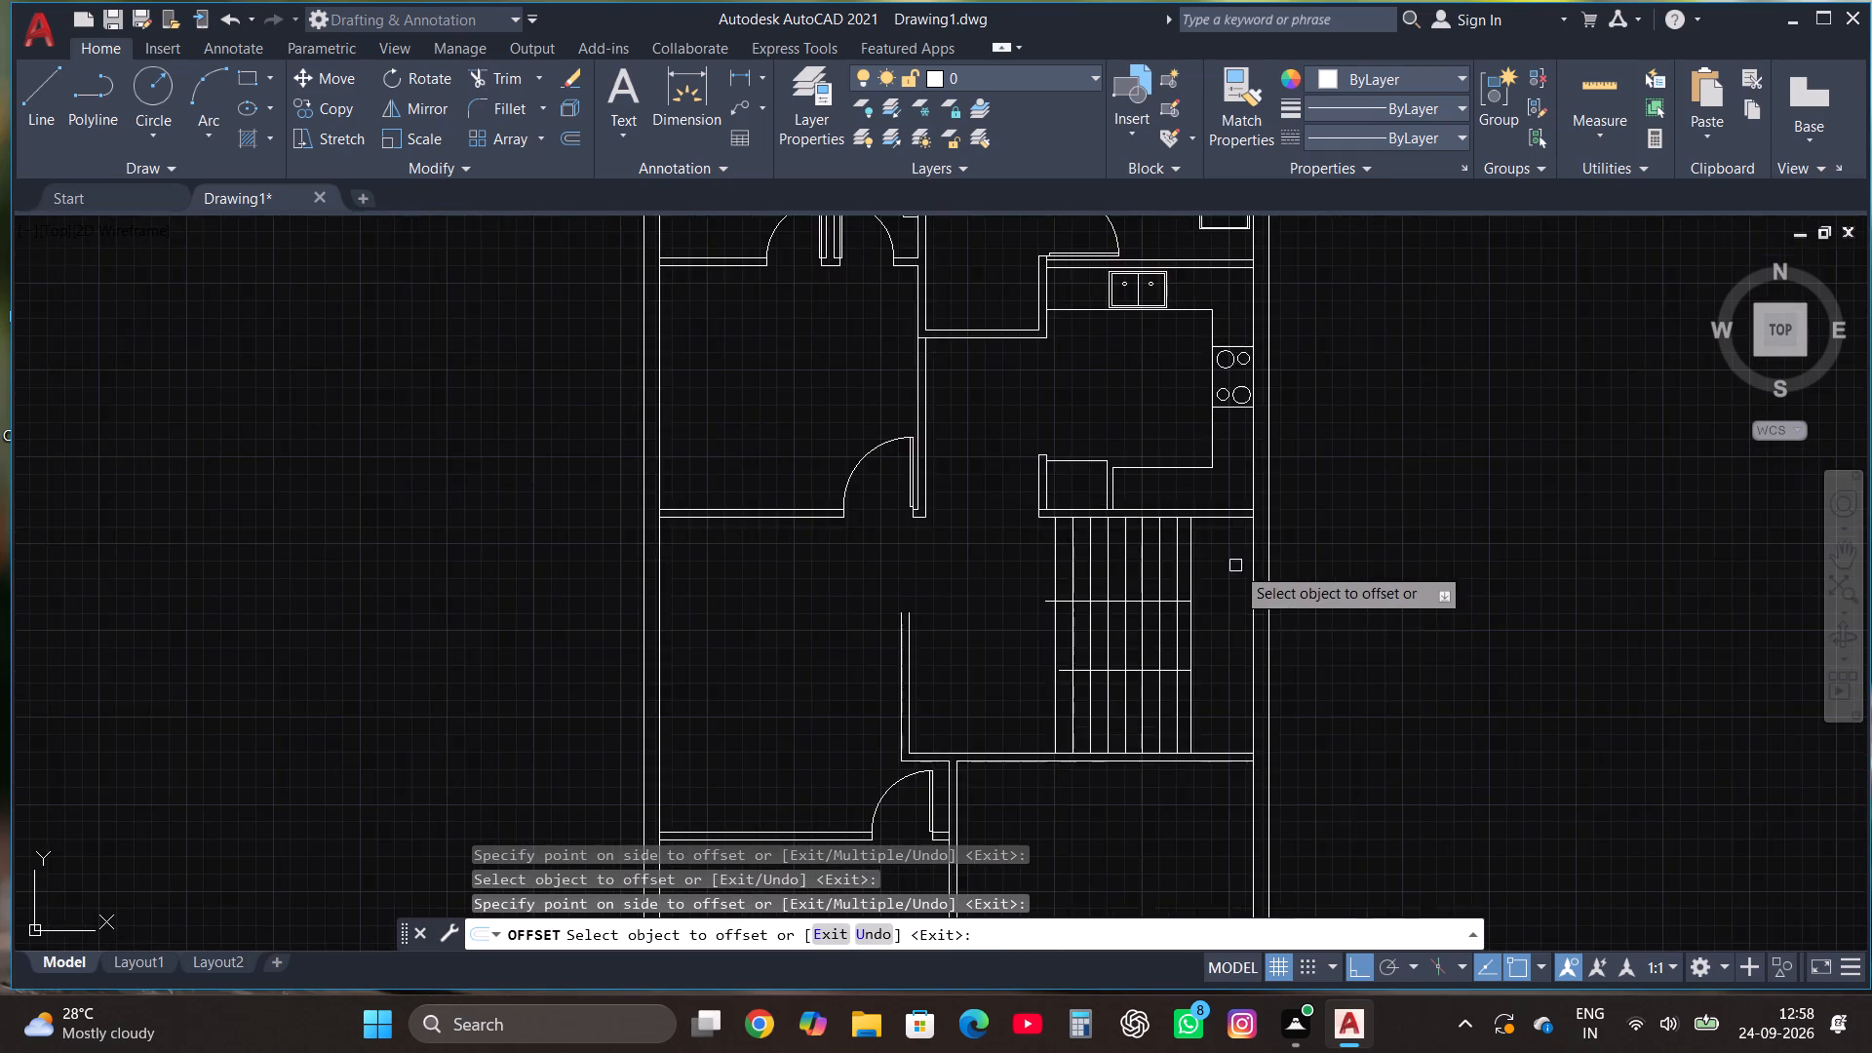
scroll(1226, 589, "up", 1)
key("Escape")
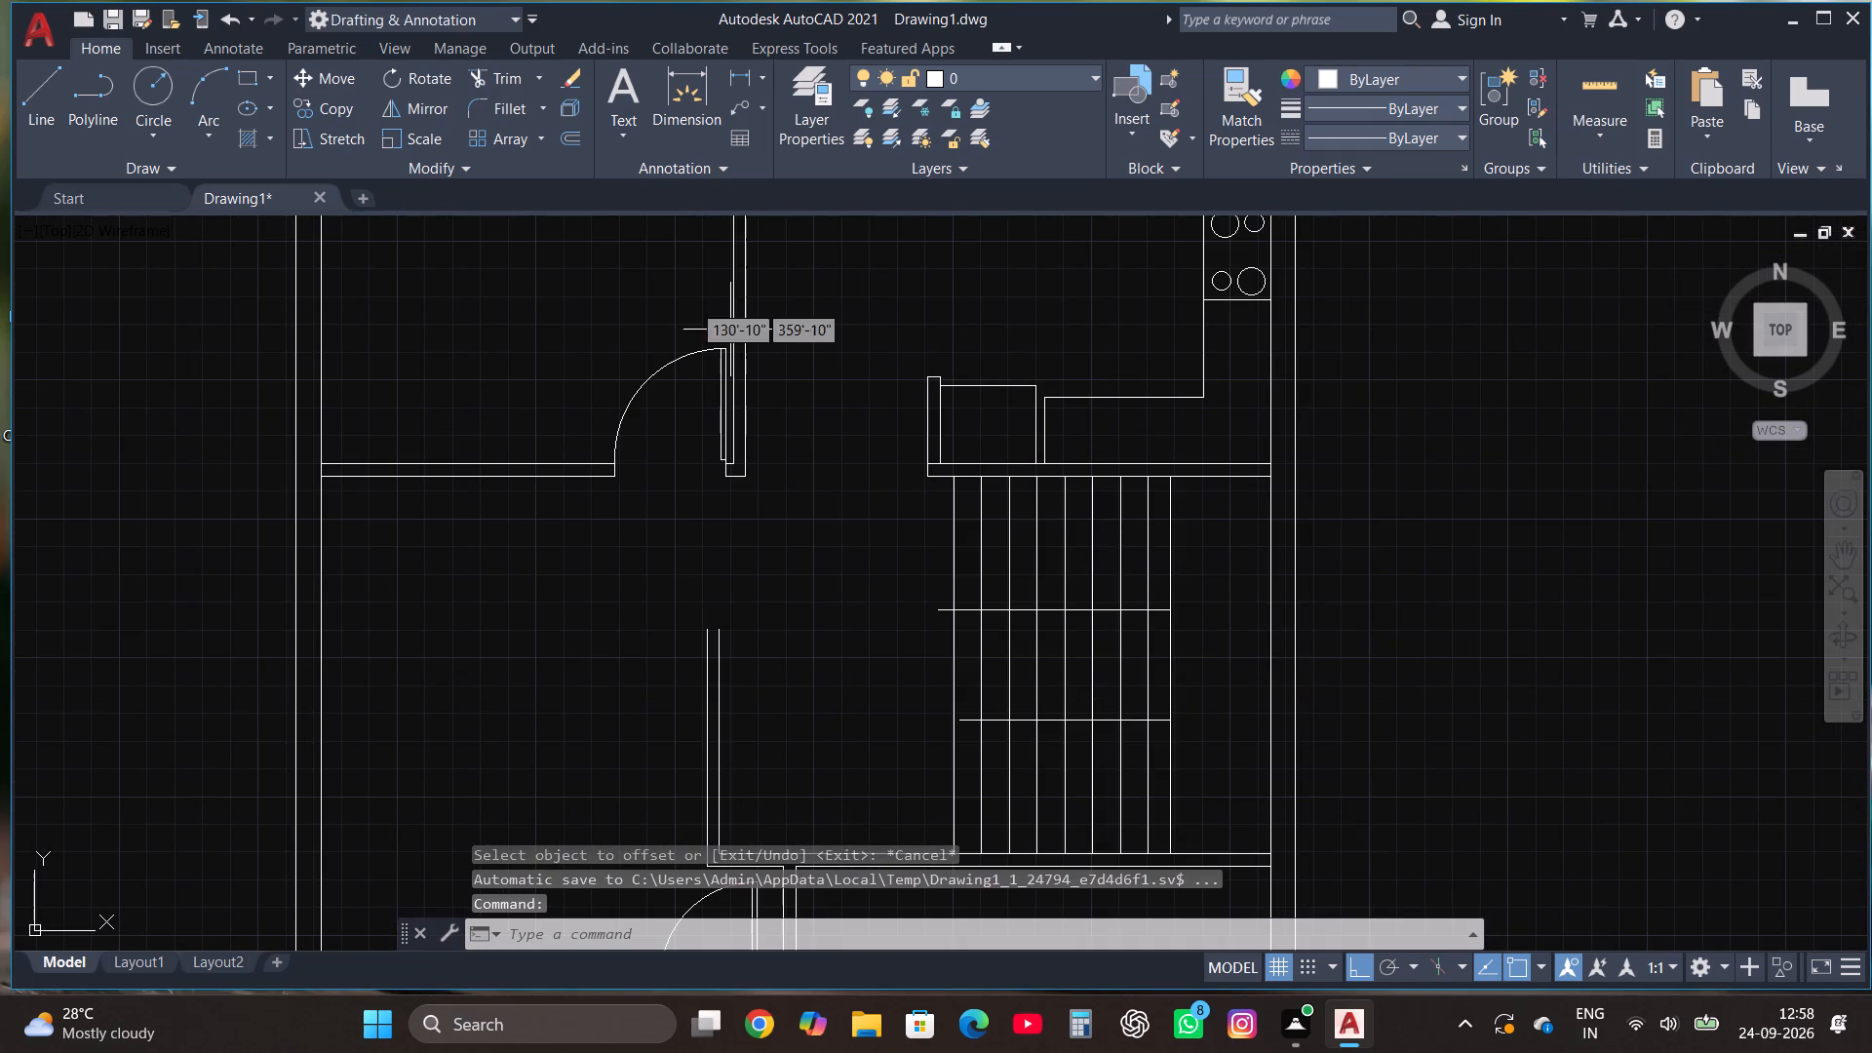
Trim the upper horizontal line's left overhang and the inner tread lines between the two horizontal lines, keeping the outermost verticals.
left_click(518, 78)
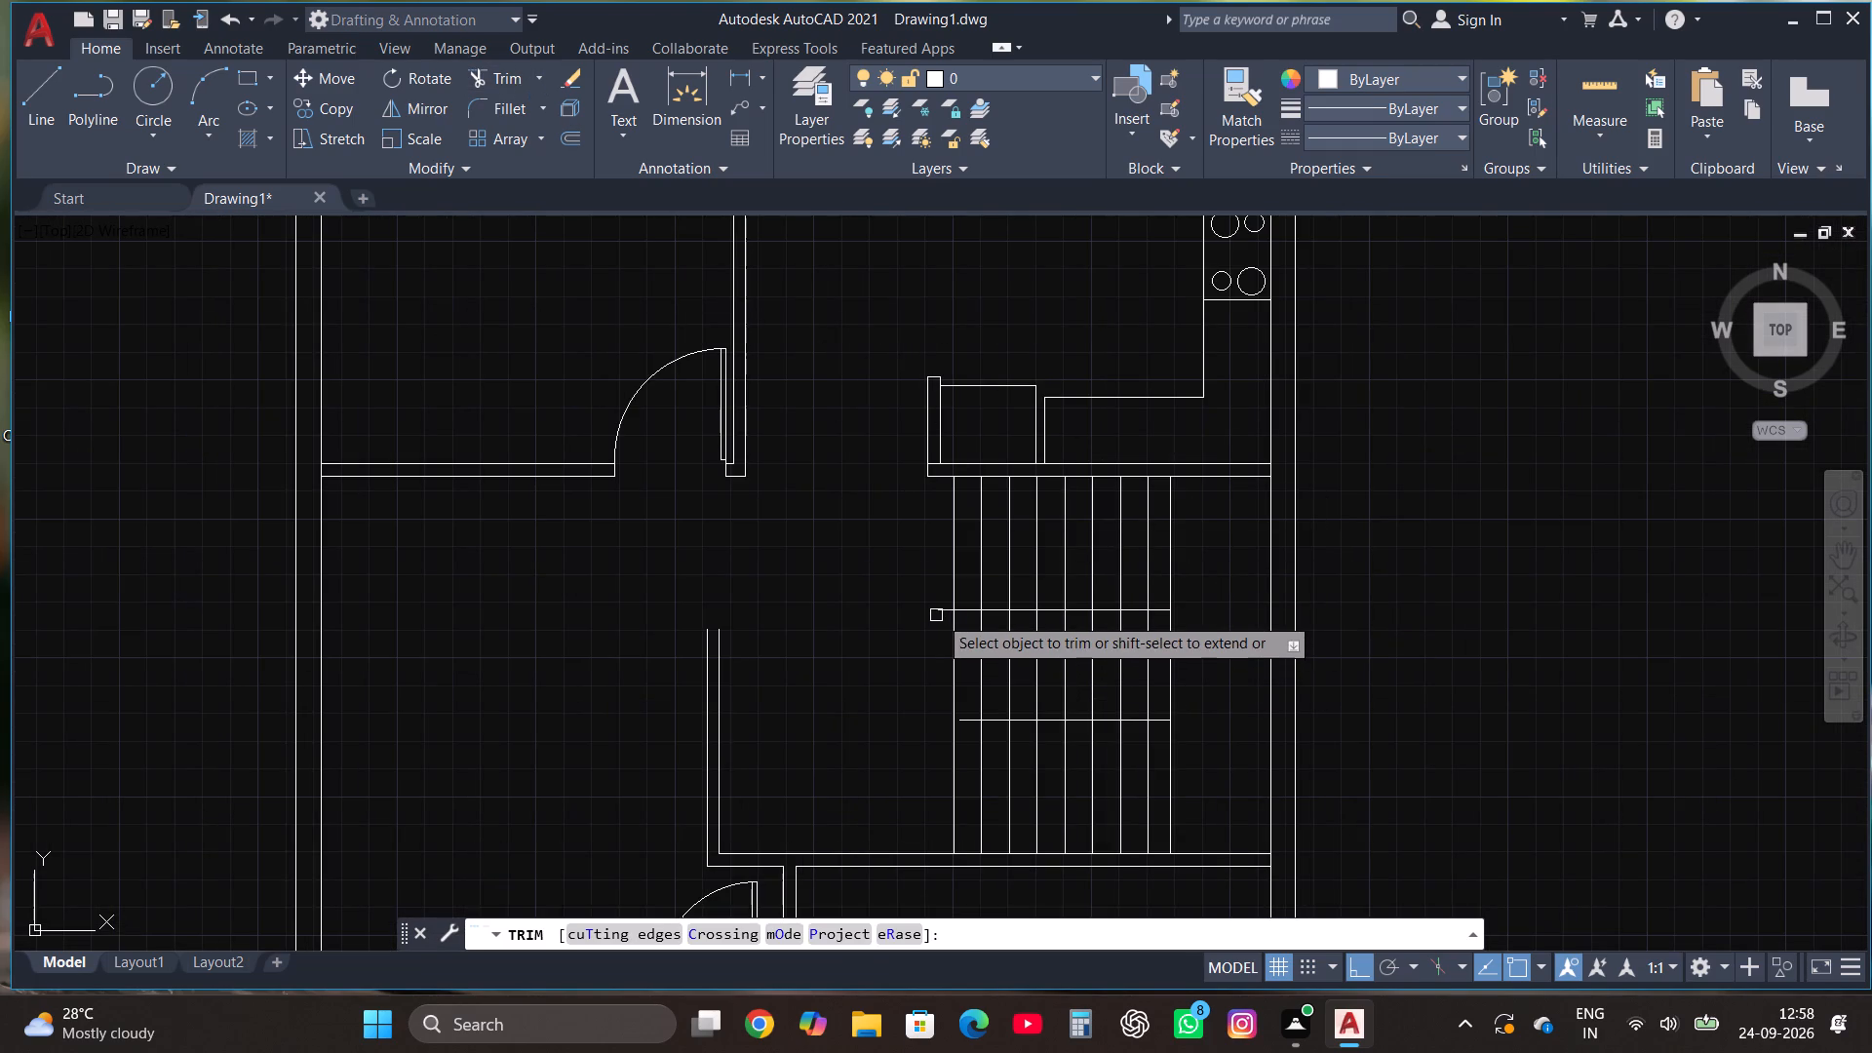
left_click(940, 612)
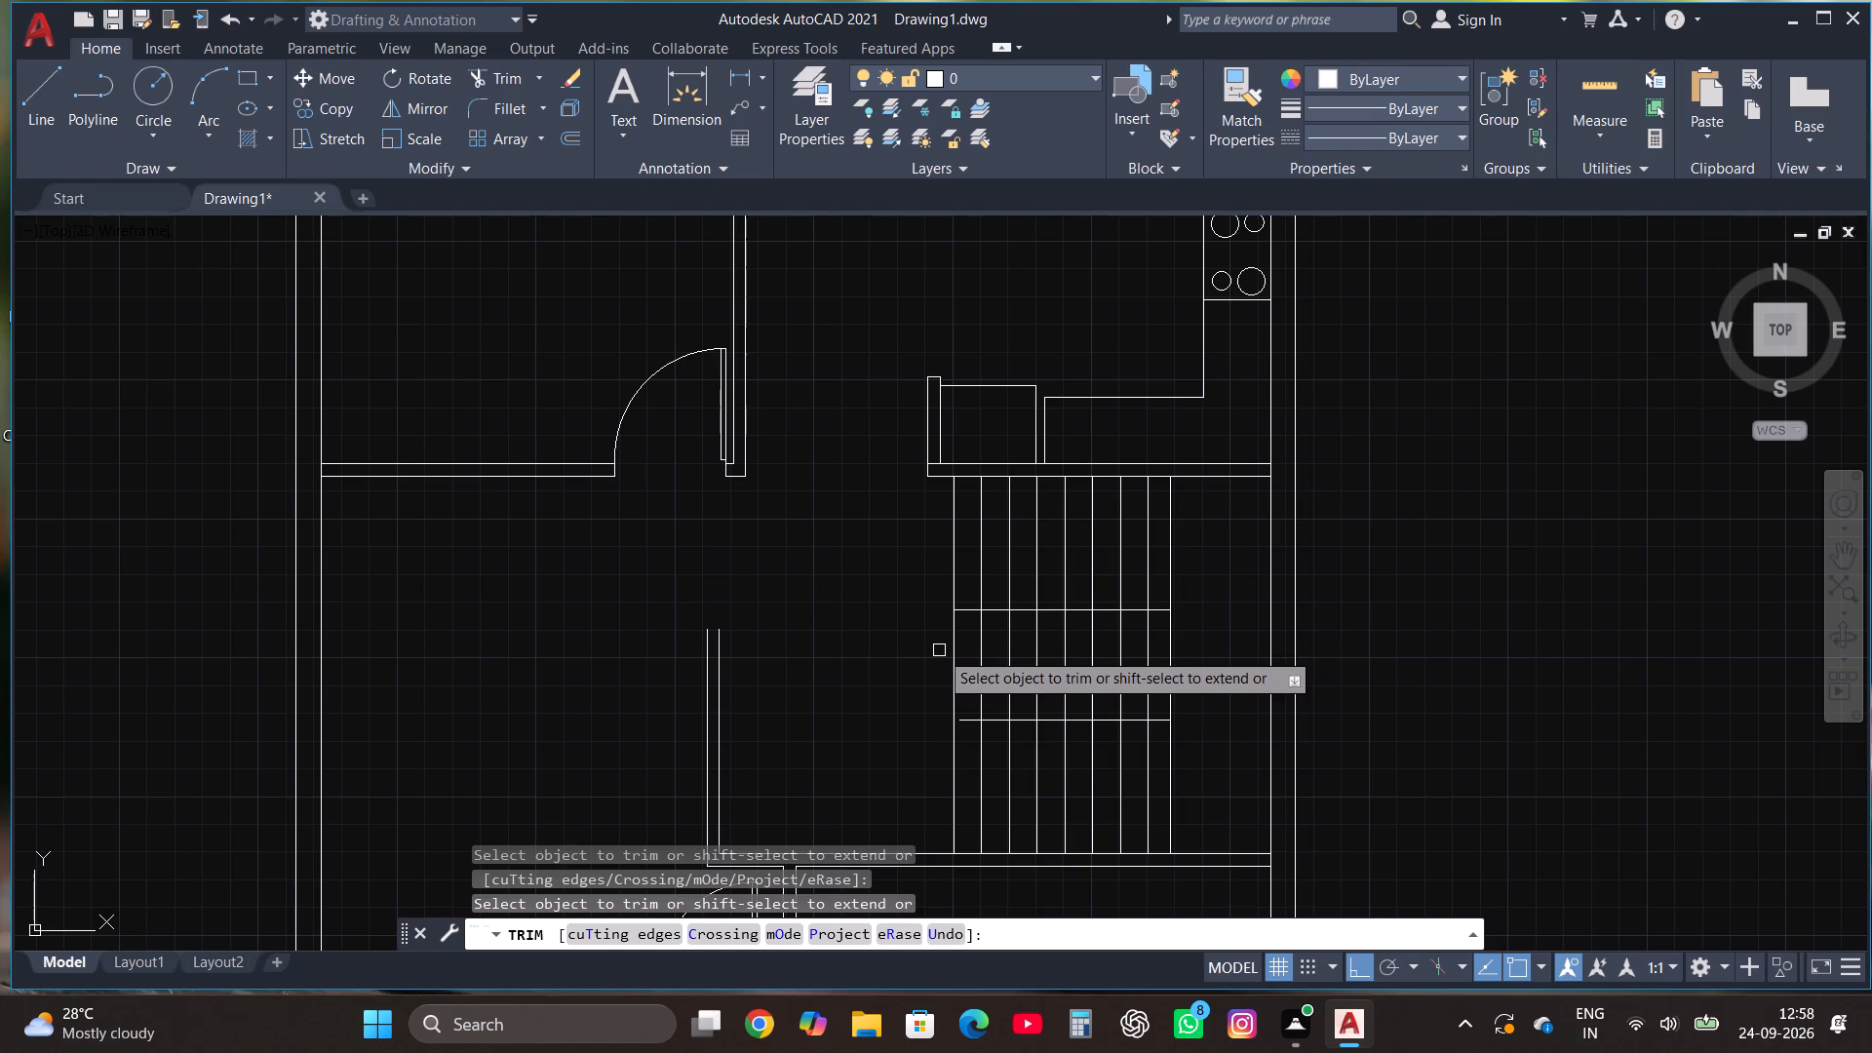
left_click(977, 659)
left_click_drag(1004, 662, 1008, 662)
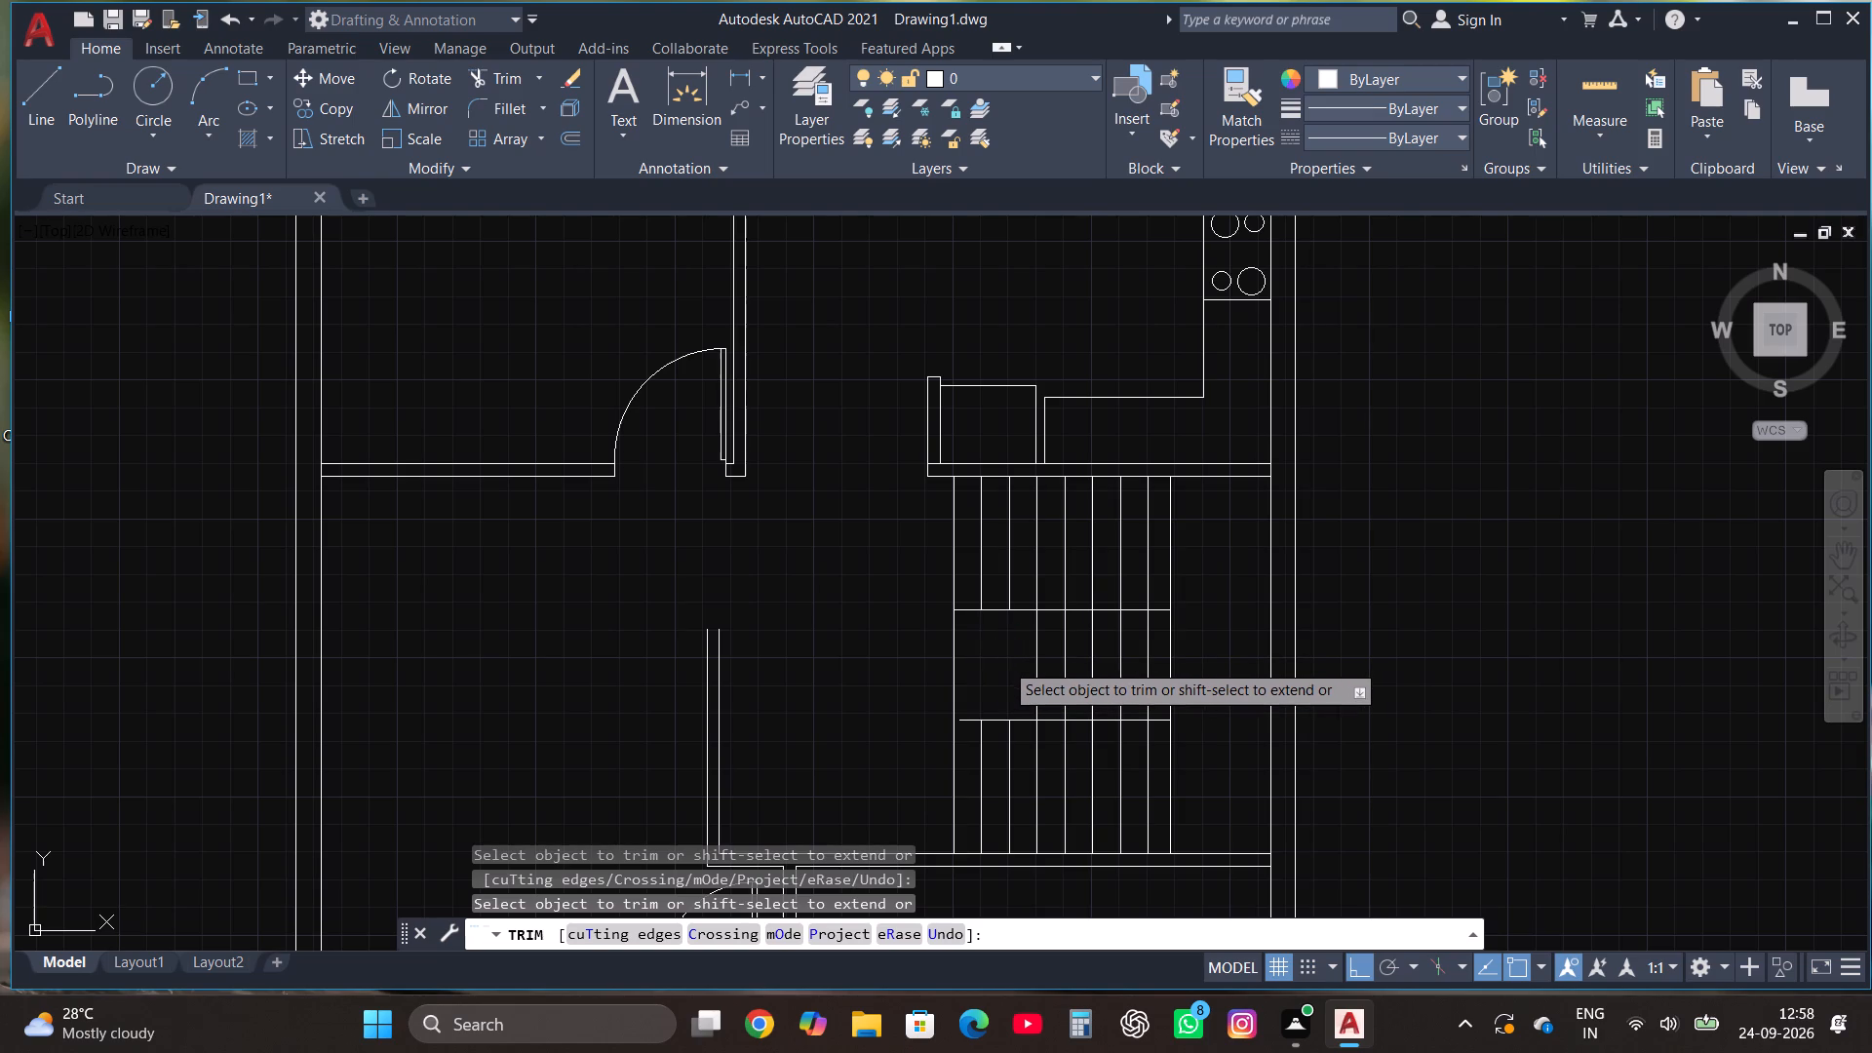
left_click_drag(1008, 662, 1099, 663)
left_click_drag(1159, 666, 1145, 663)
left_click(1017, 661)
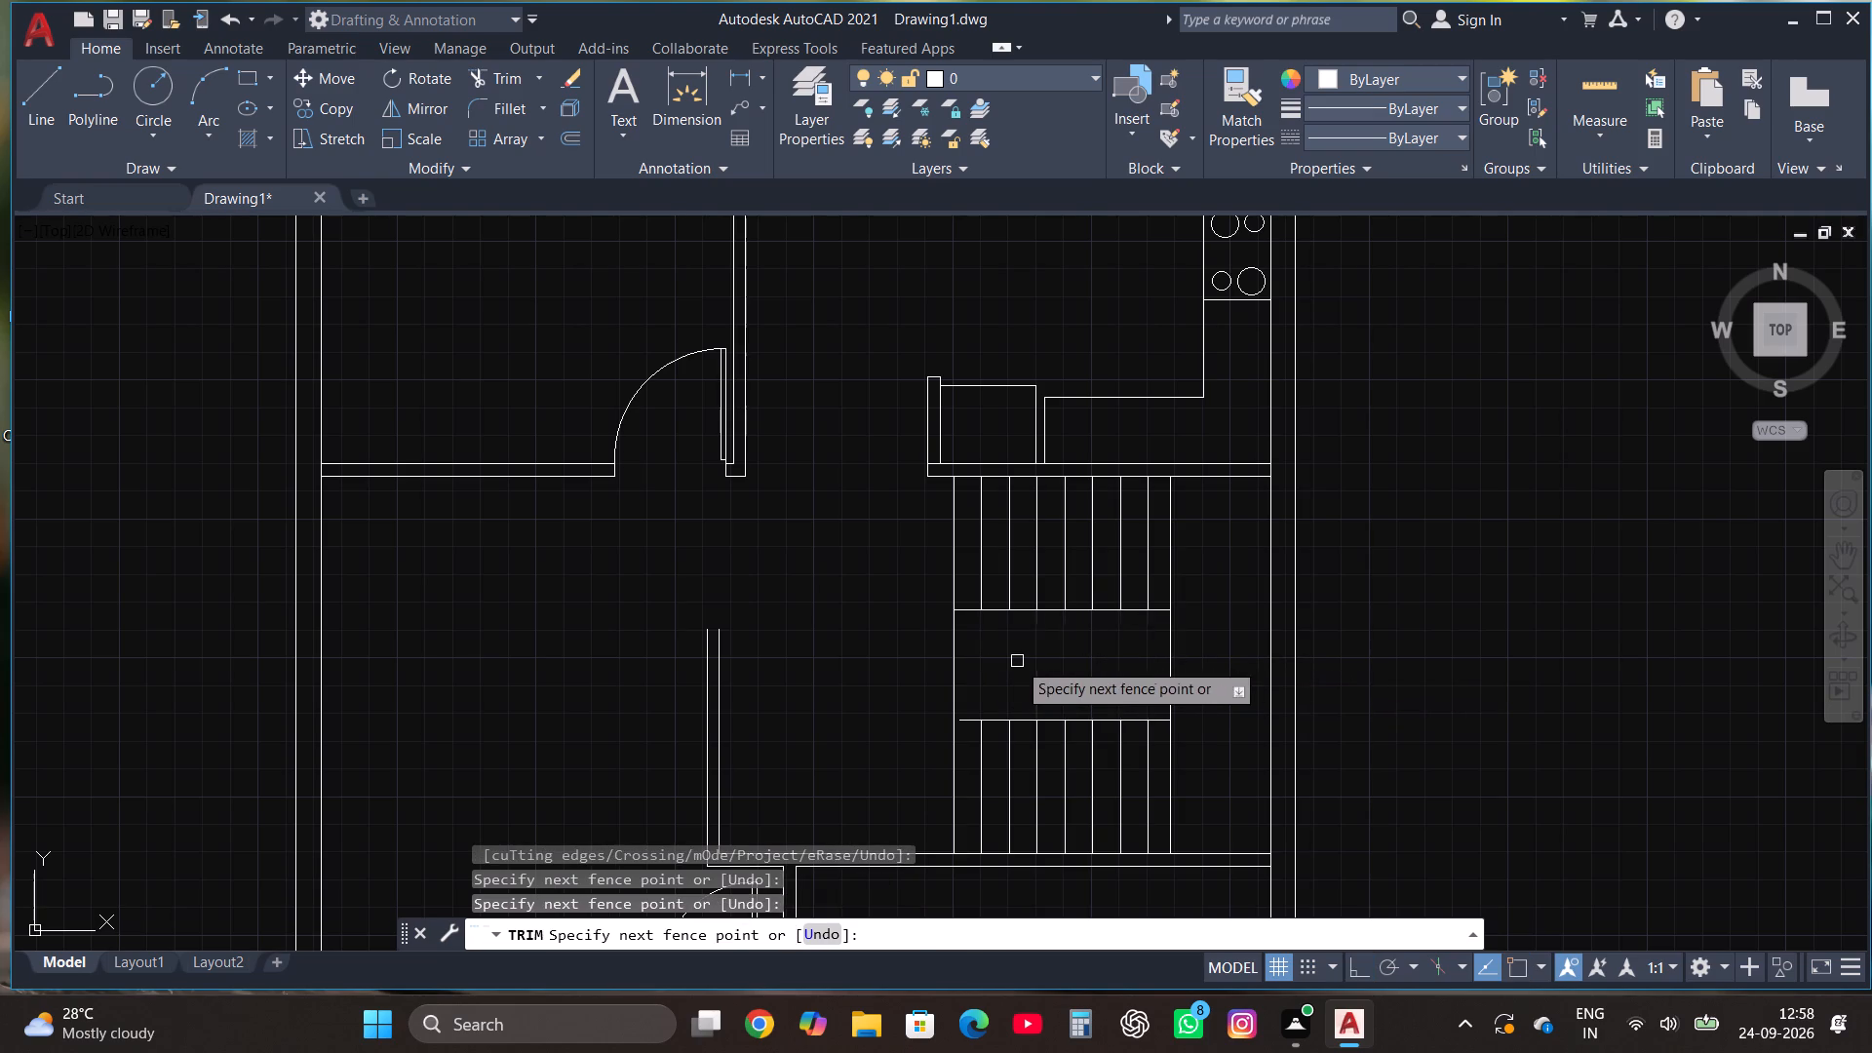
key("Escape")
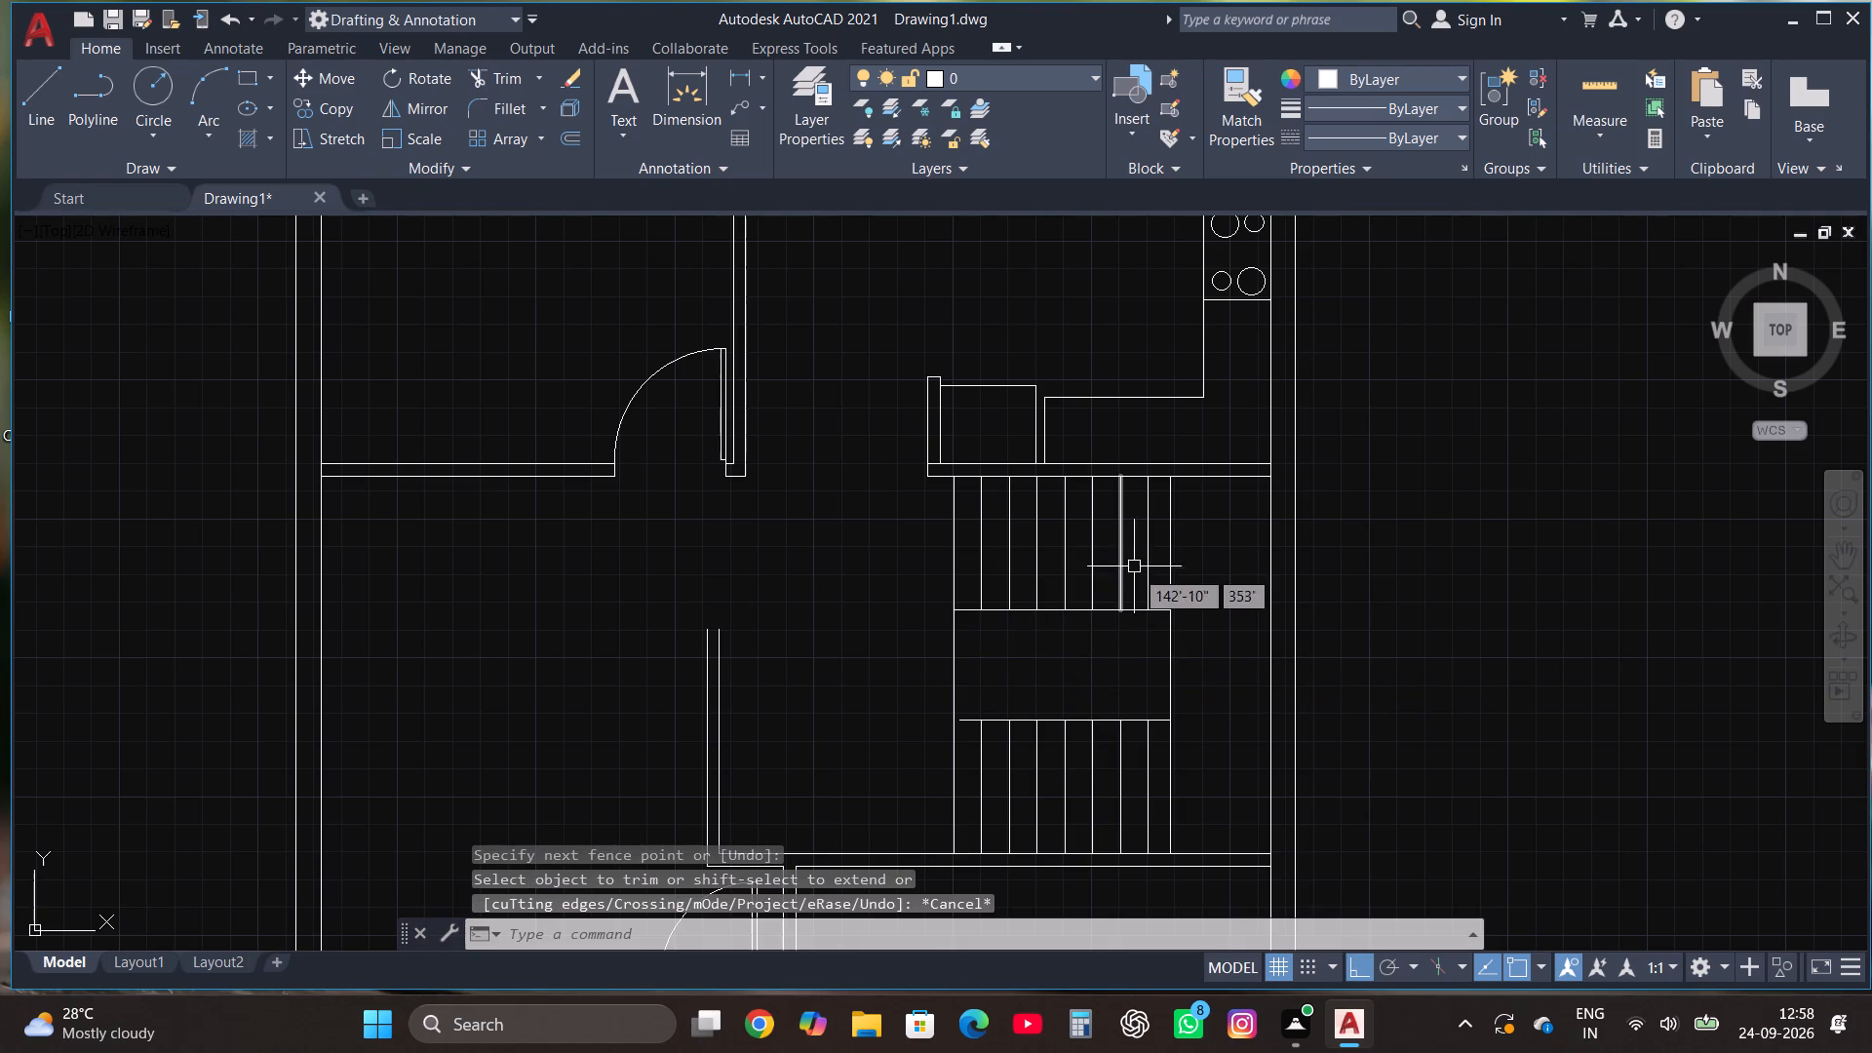
Draw a vertical line along the second tread line from the left, from the lower horizontal line up across the gap.
scroll(1139, 581, "down", 2)
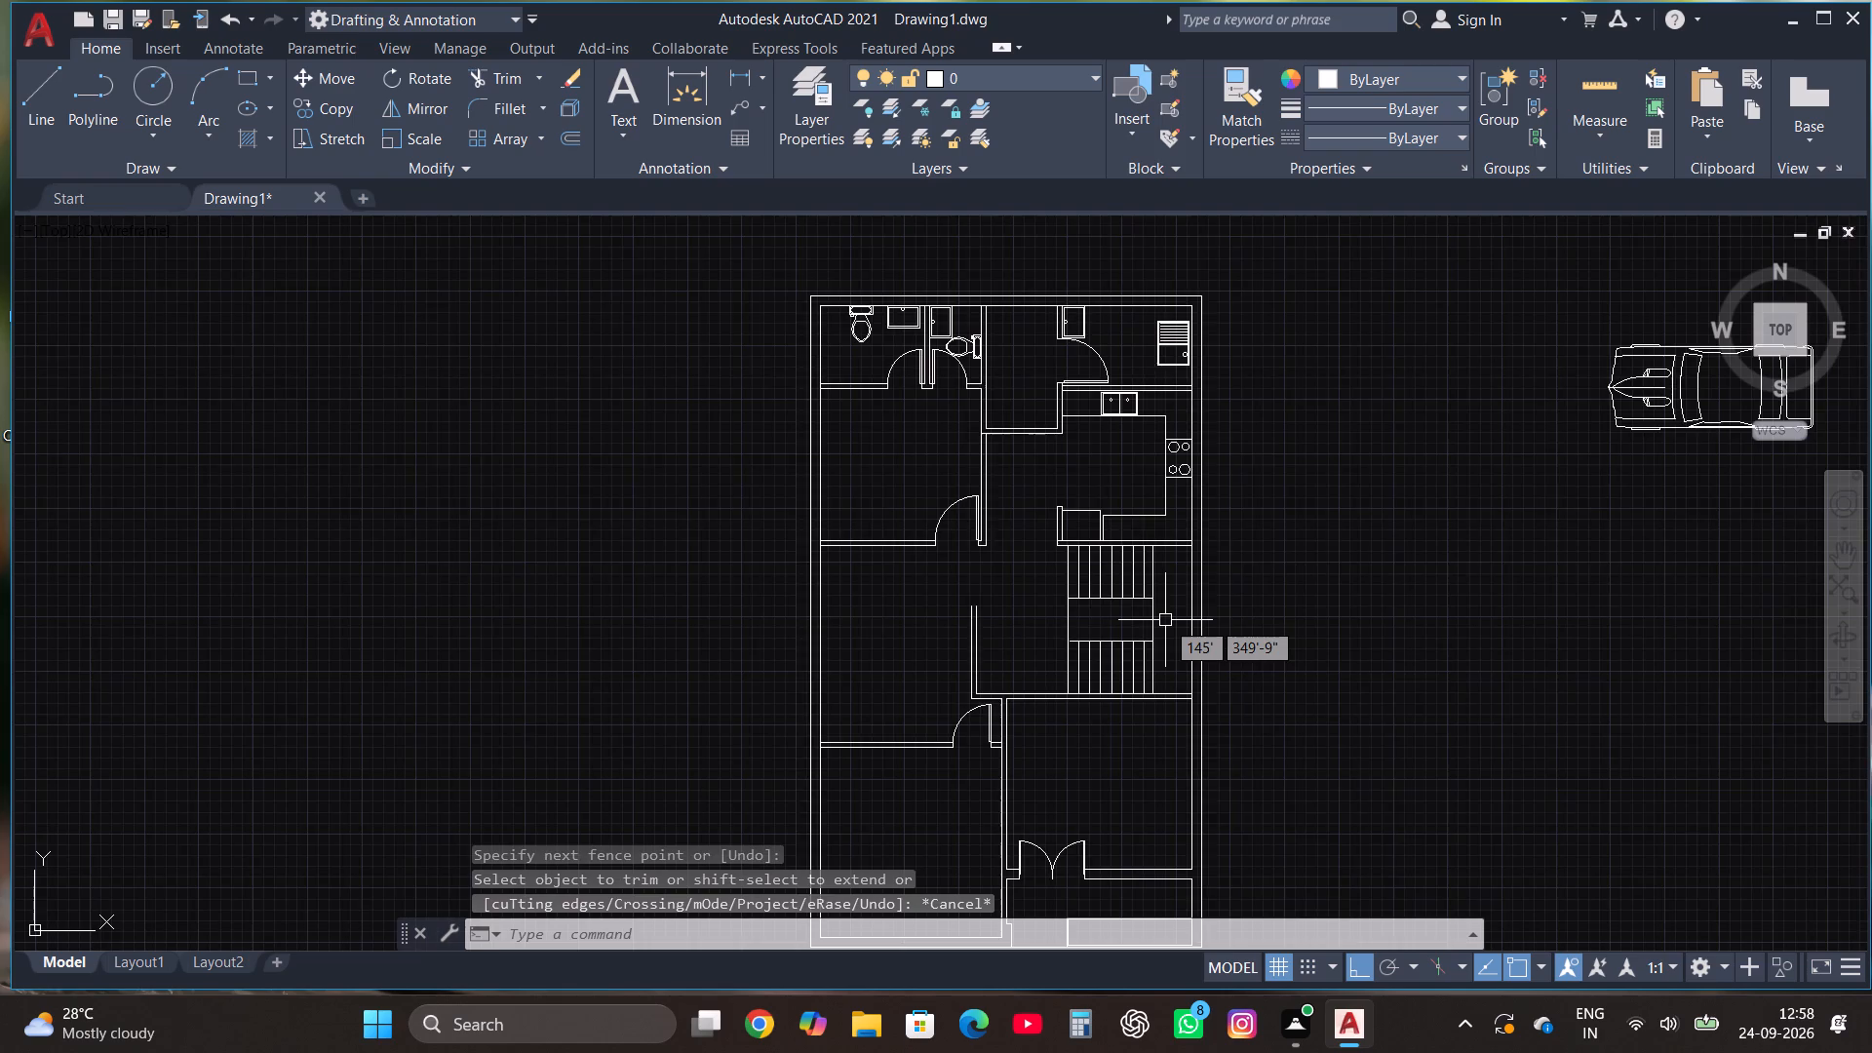
scroll(1165, 620, "up", 1)
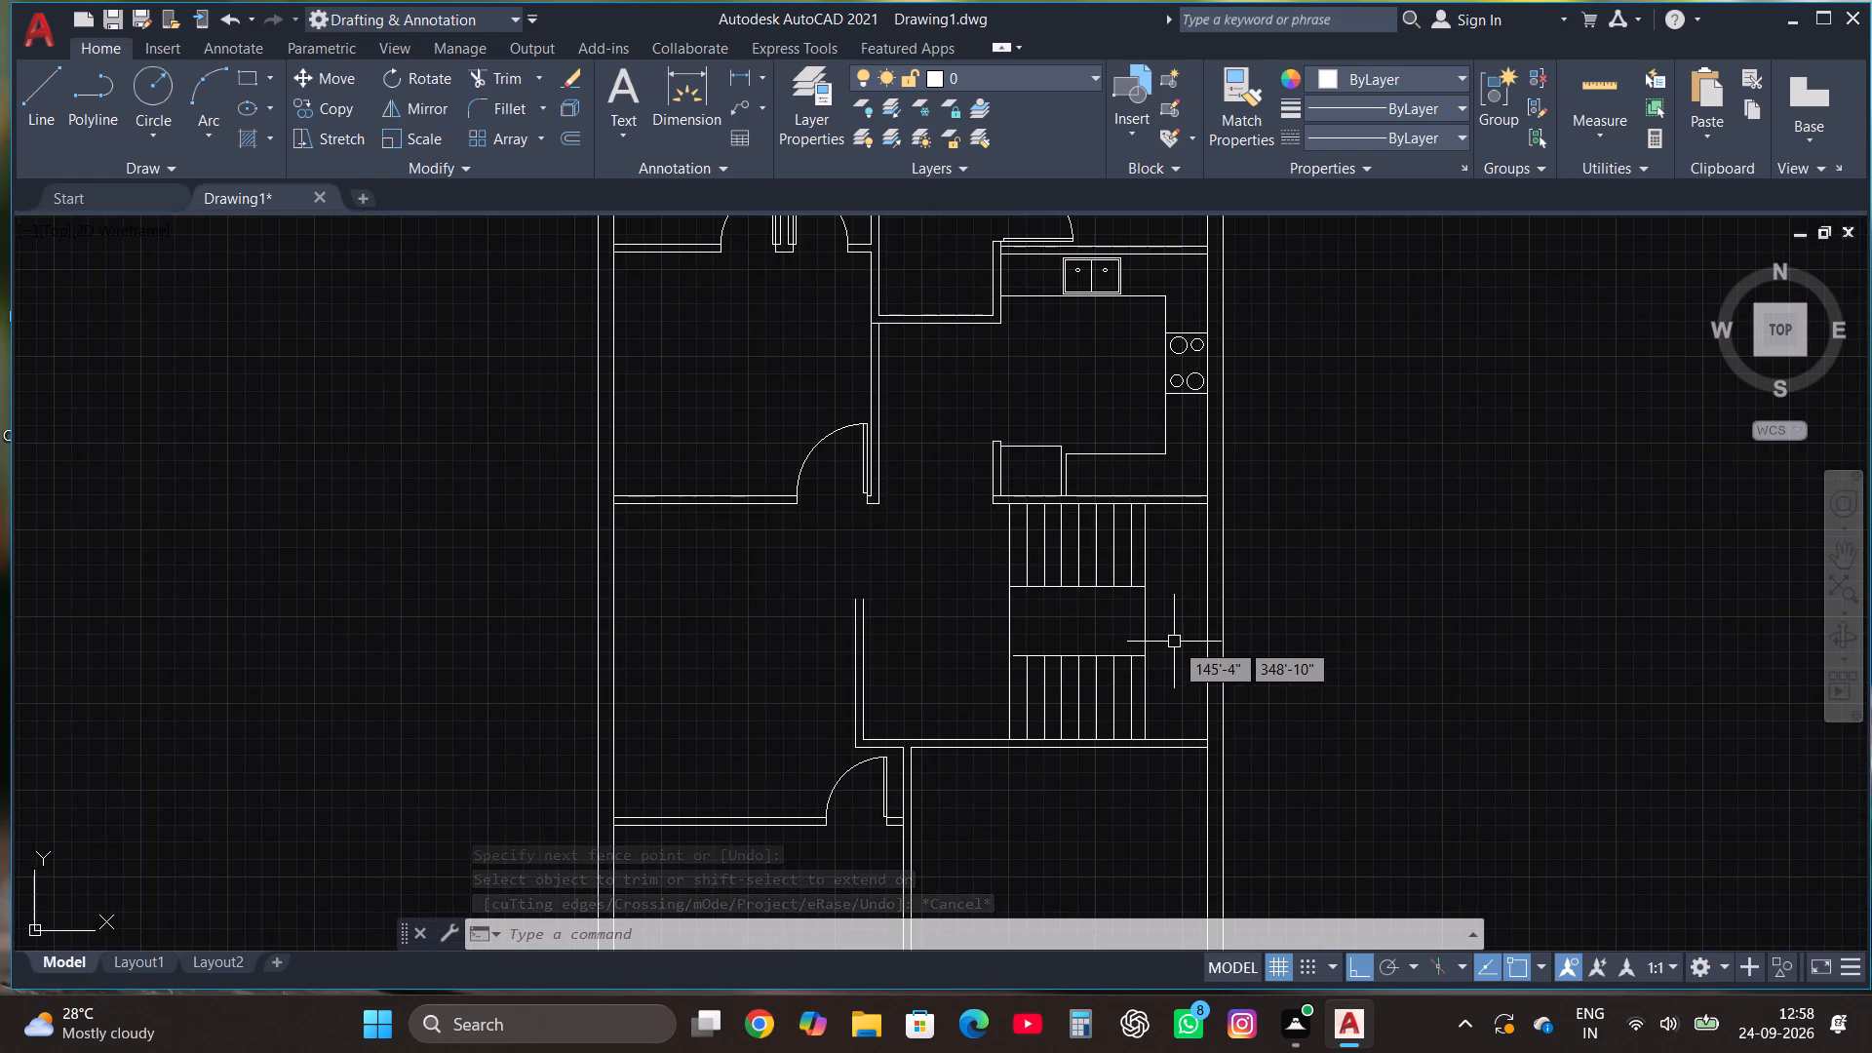
scroll(1172, 628, "up", 1)
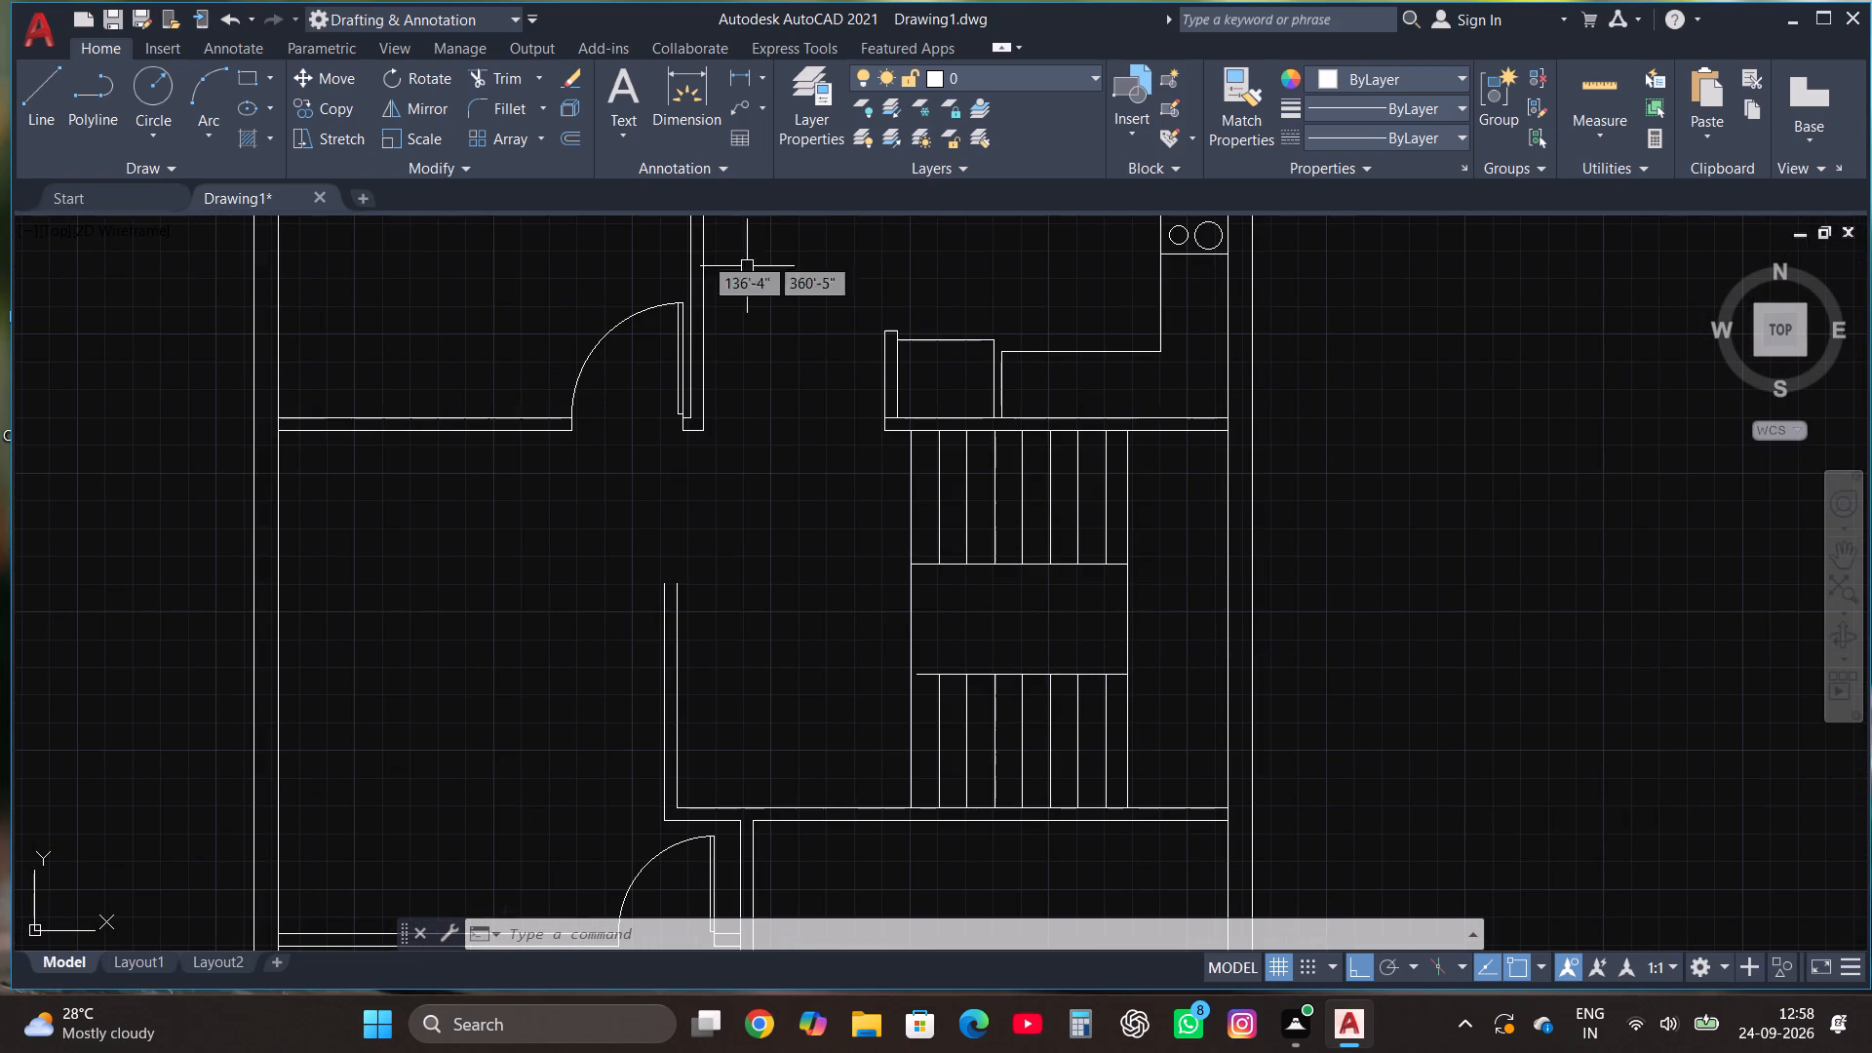
left_click(47, 87)
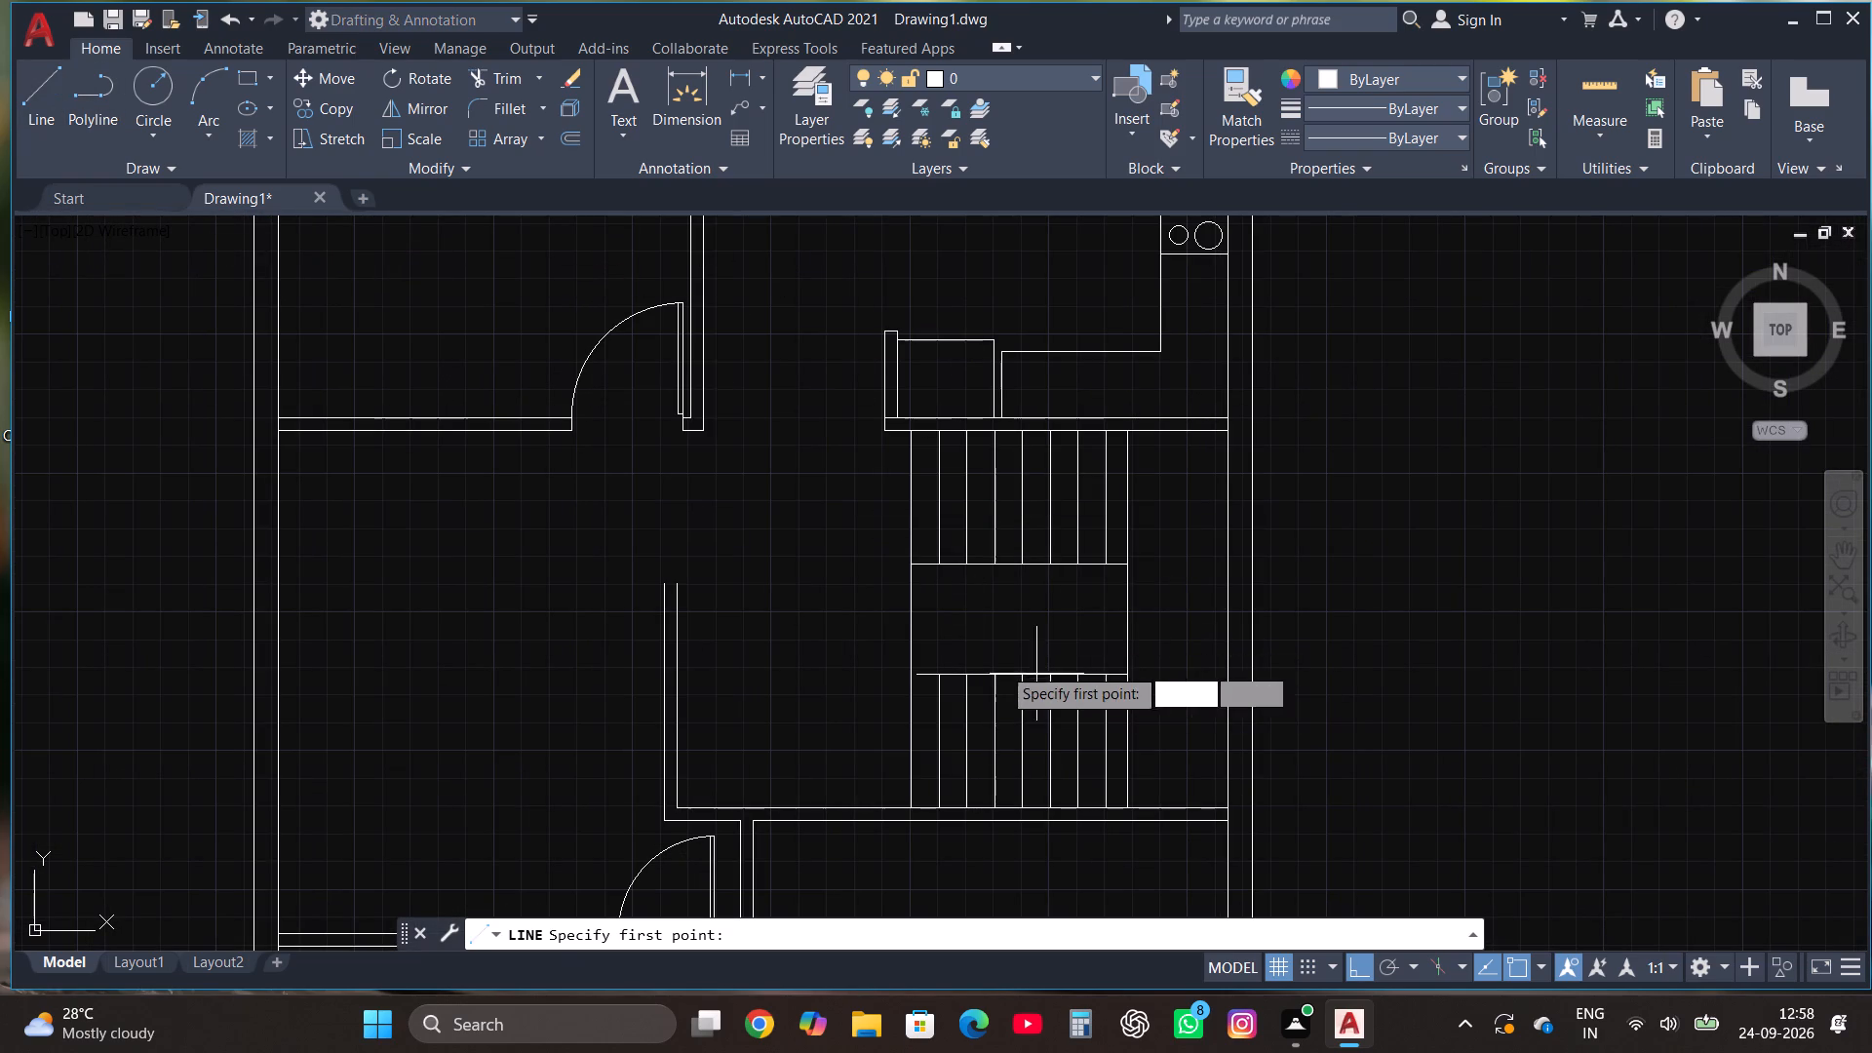
left_click(938, 676)
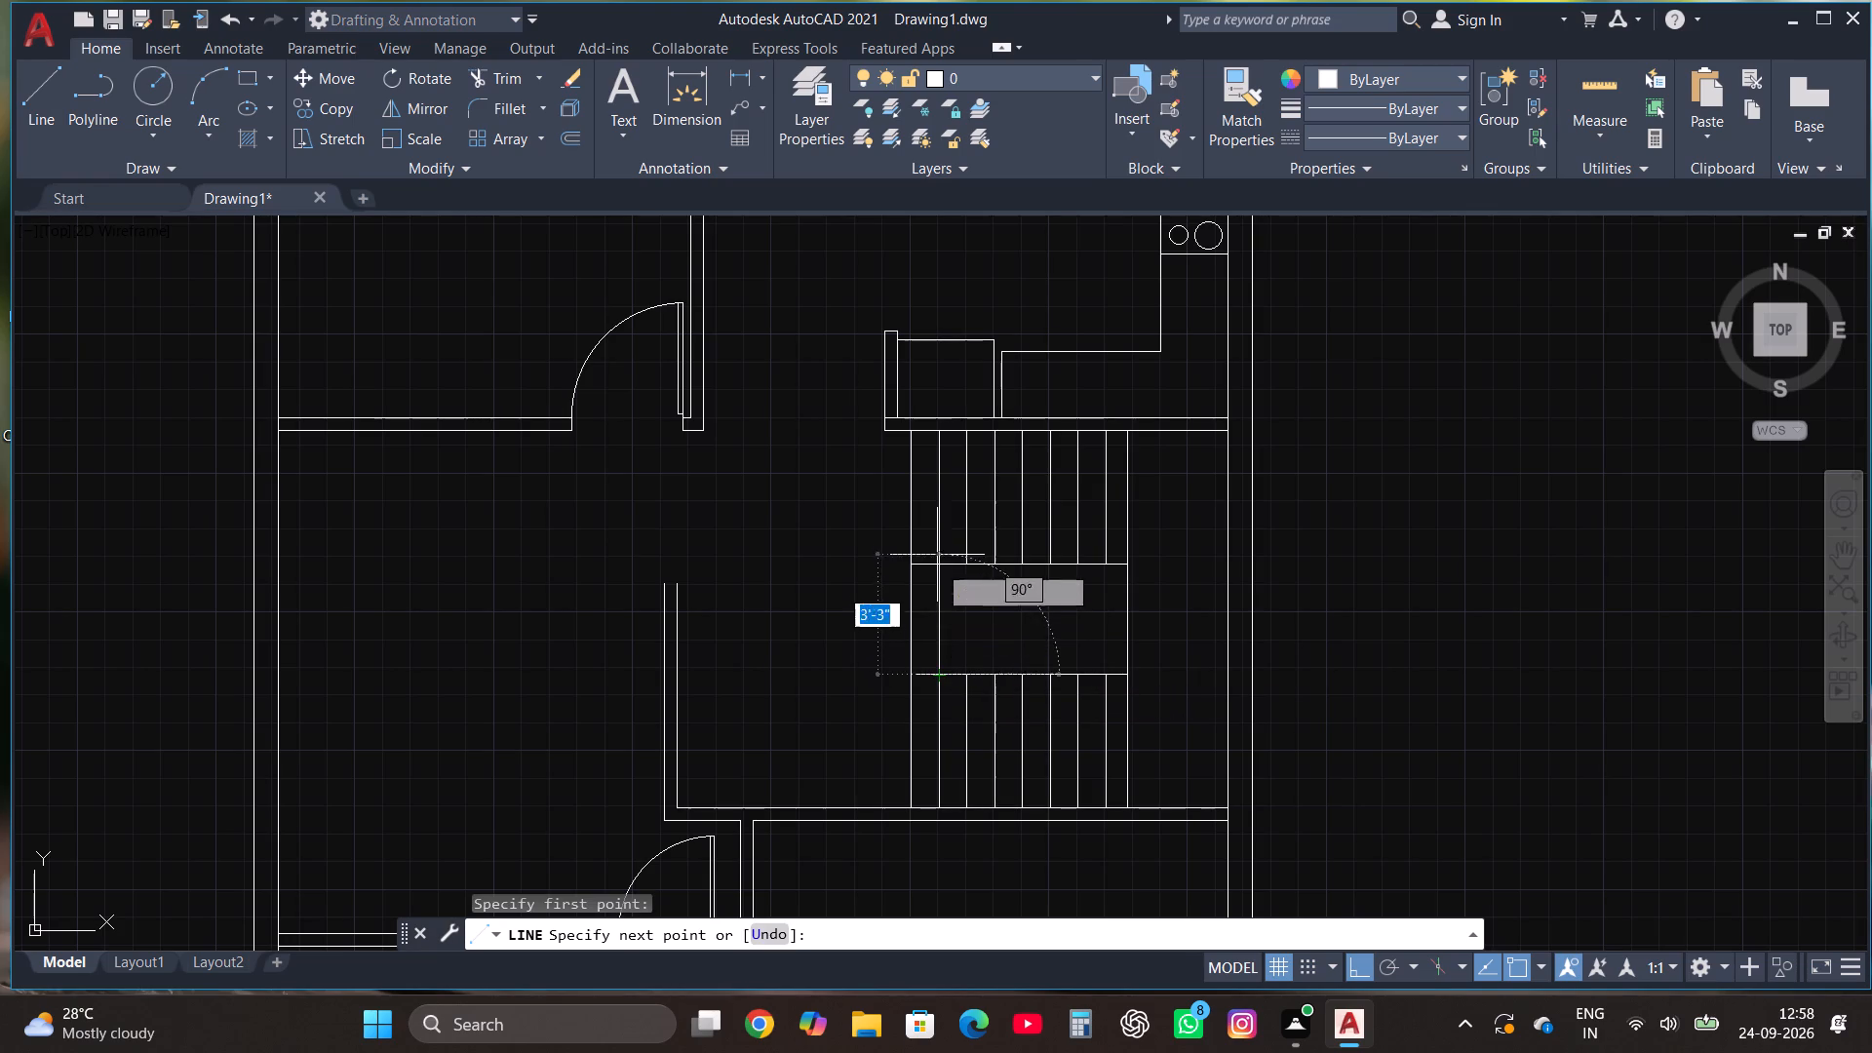
left_click(936, 525)
scroll(917, 749, "up", 1)
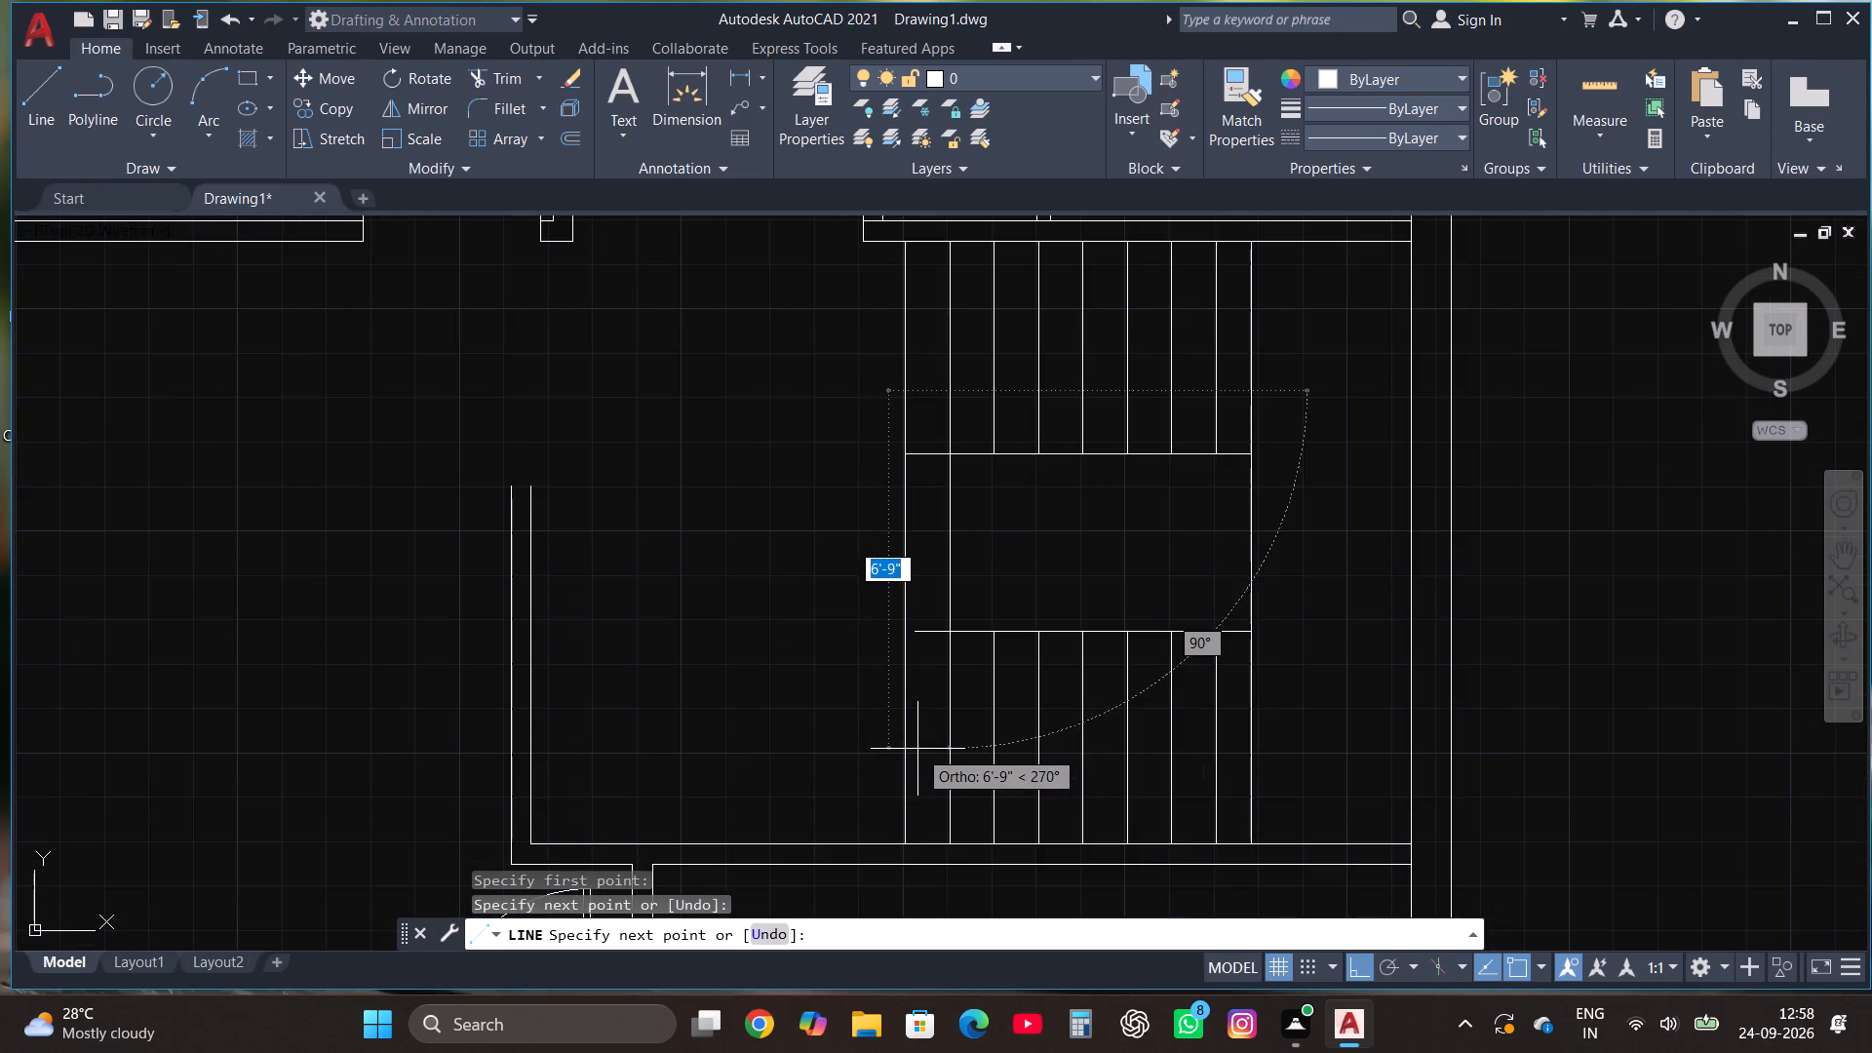
key("Escape")
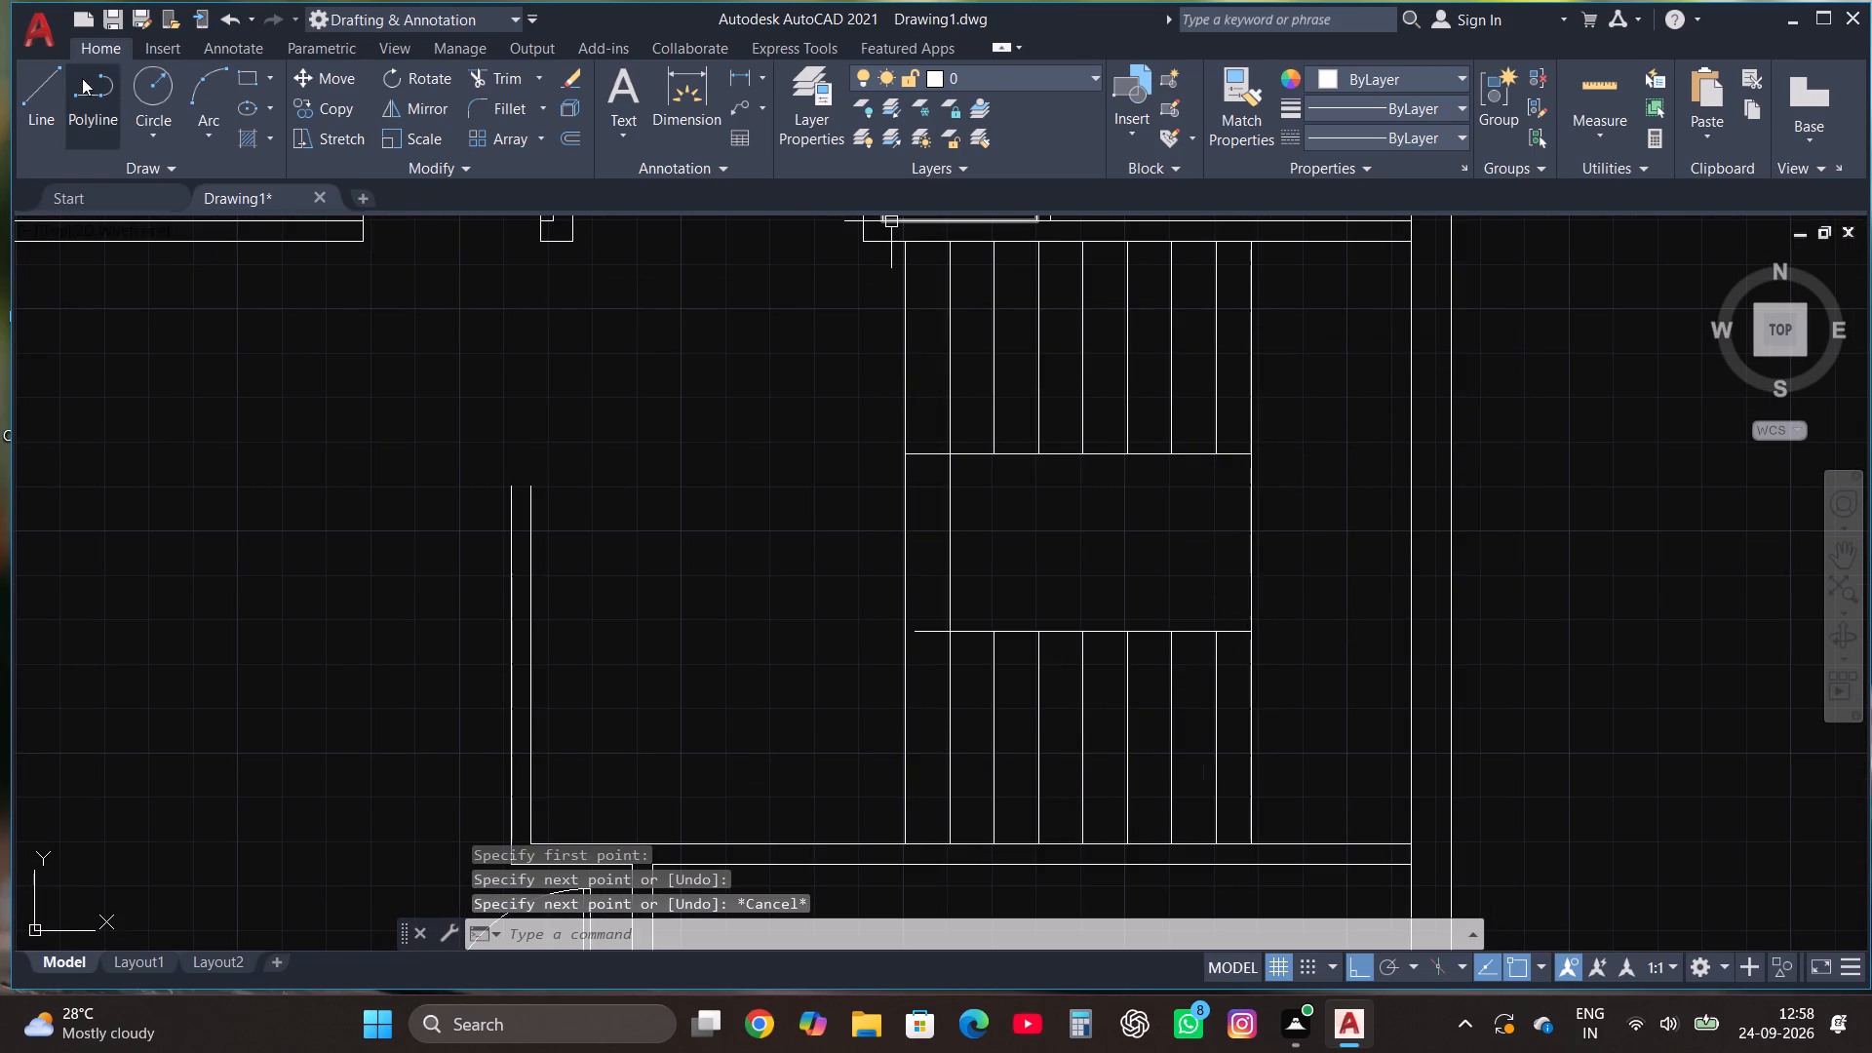
Extend the lower horizontal line left past the staircase's leftmost vertical with a new line, and trim off the overhang.
left_click(28, 79)
scroll(985, 631, "up", 2)
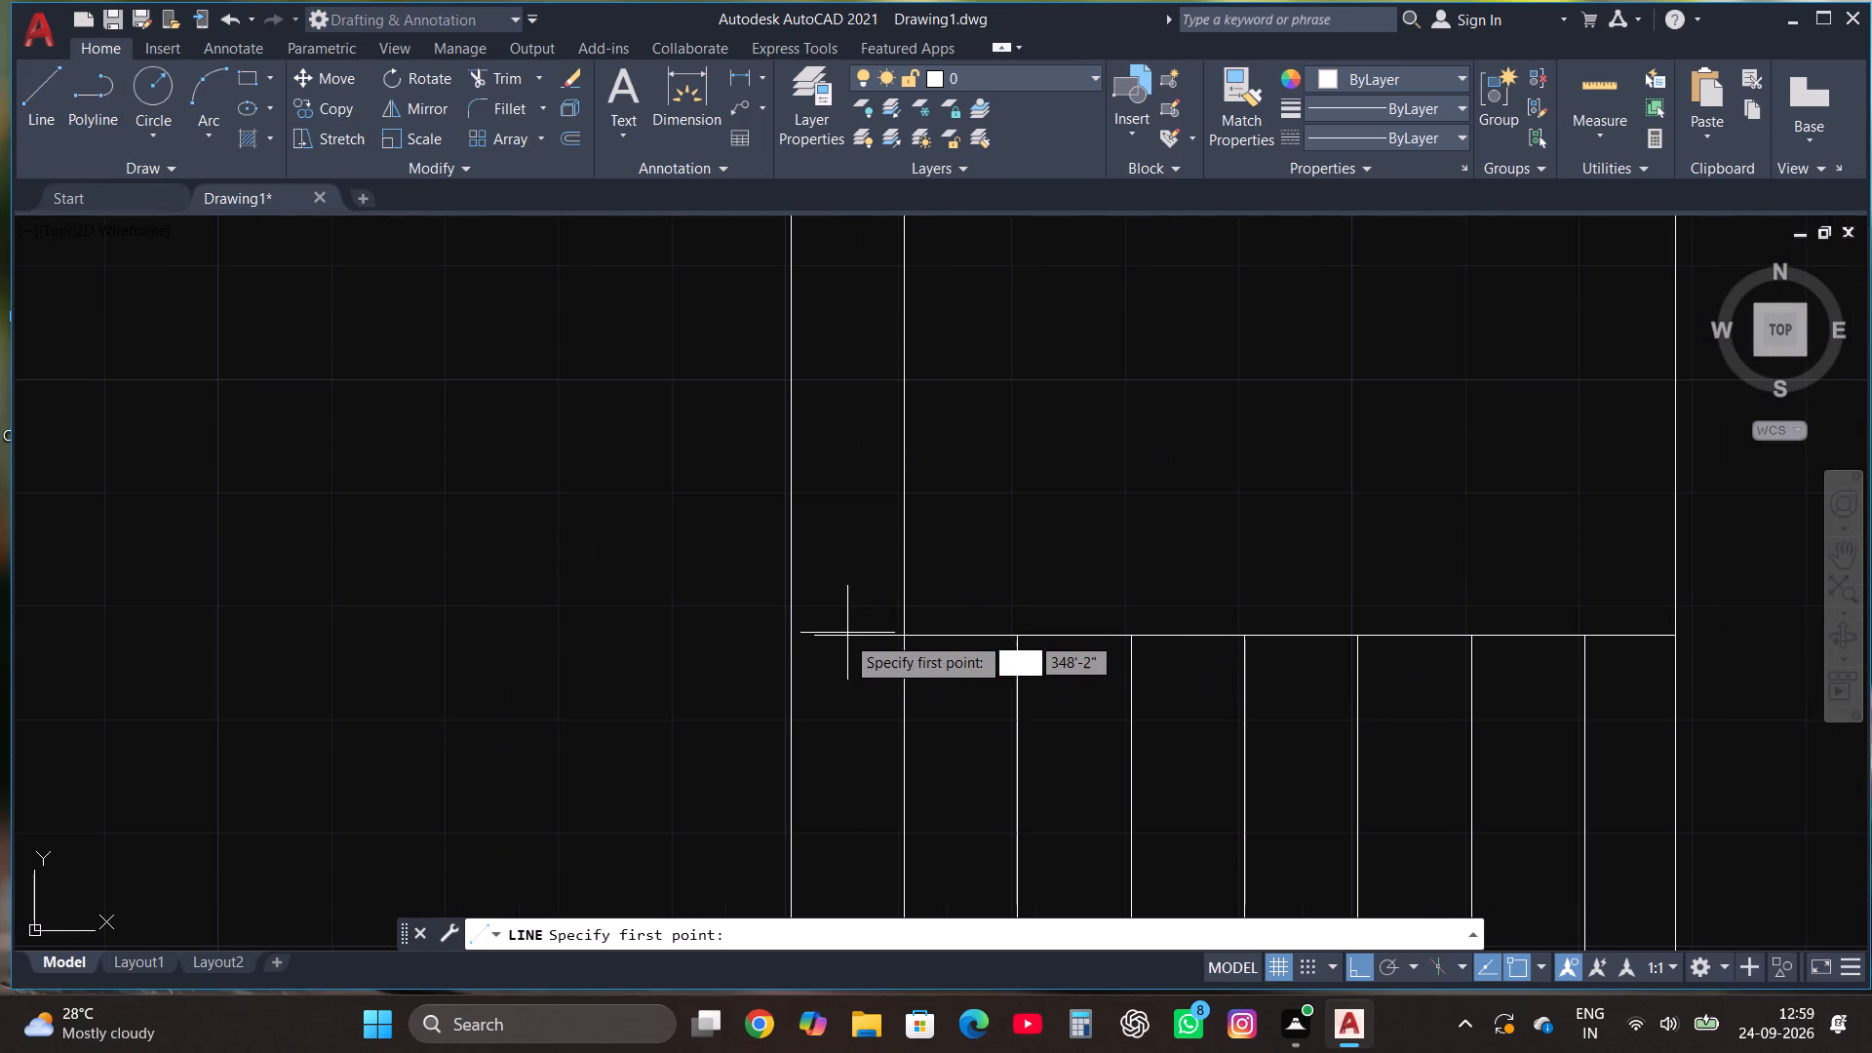
left_click(819, 635)
left_click(632, 635)
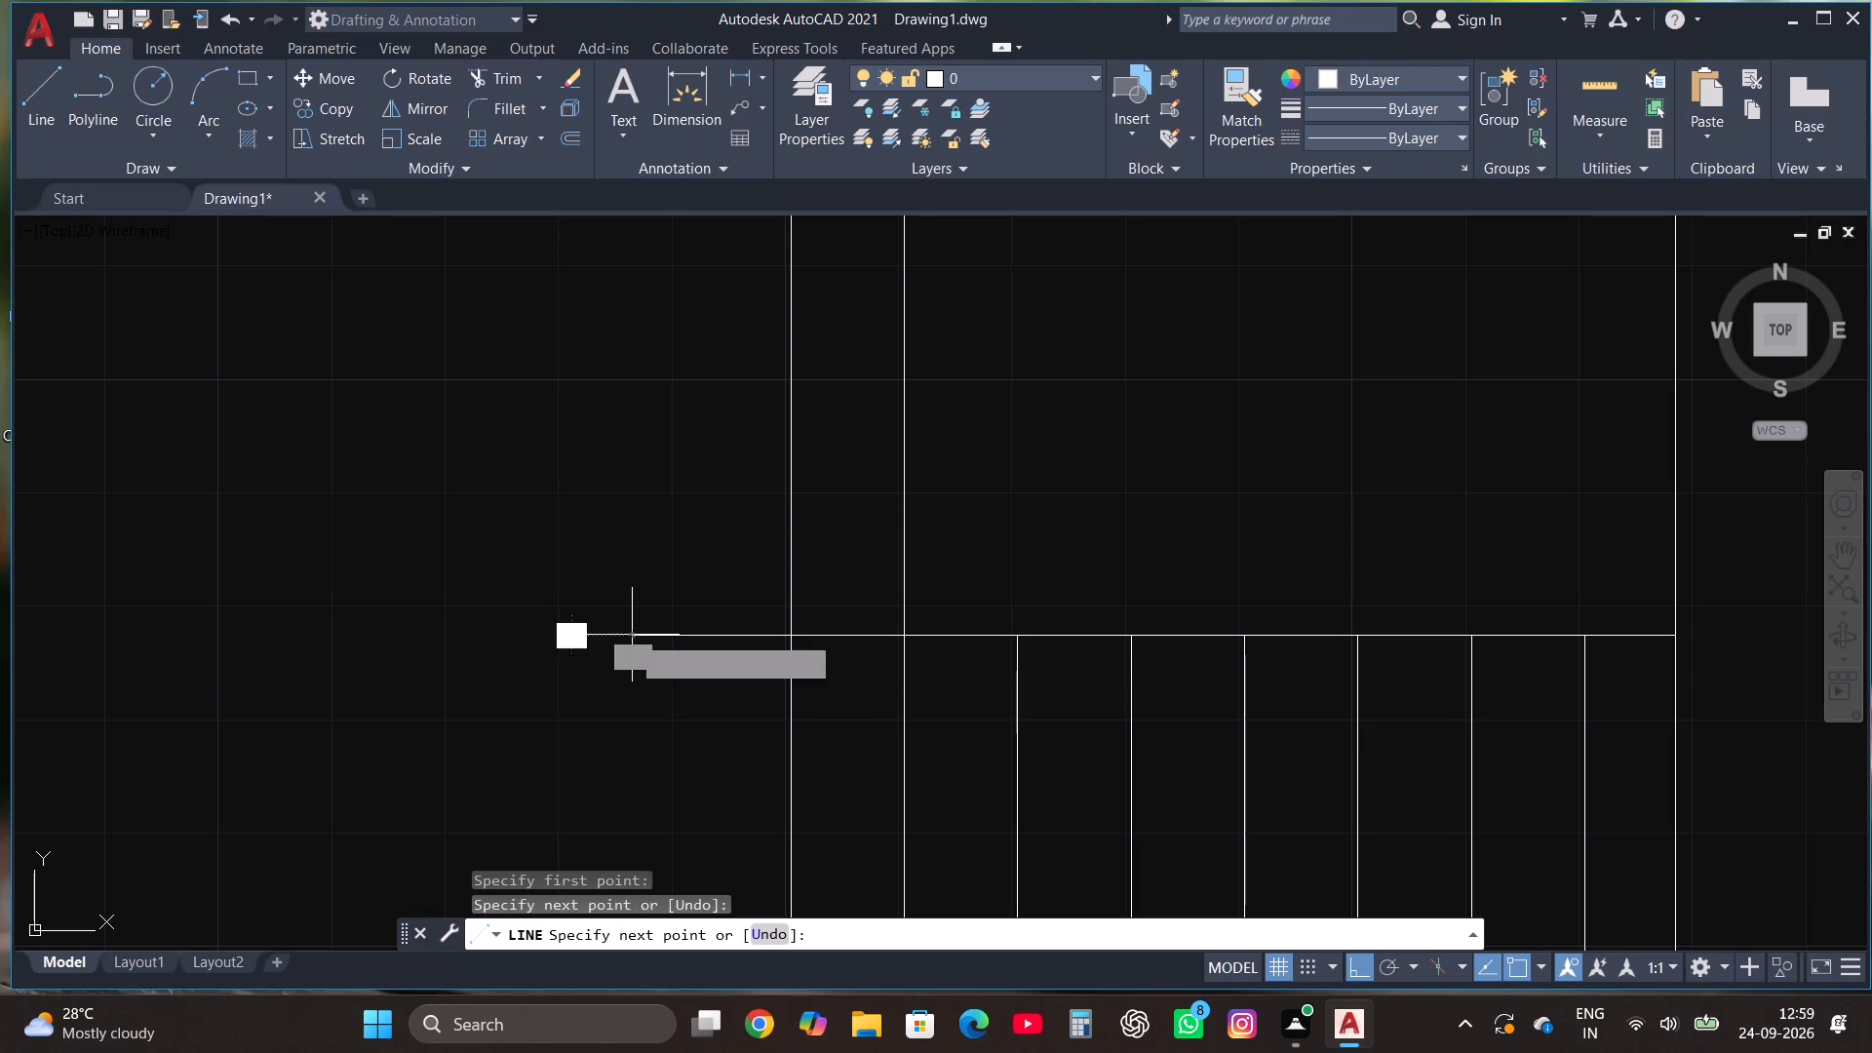
key("Escape")
left_click(490, 77)
left_click_drag(706, 481, 698, 498)
left_click(641, 761)
key("Escape")
scroll(1516, 713, "down", 2)
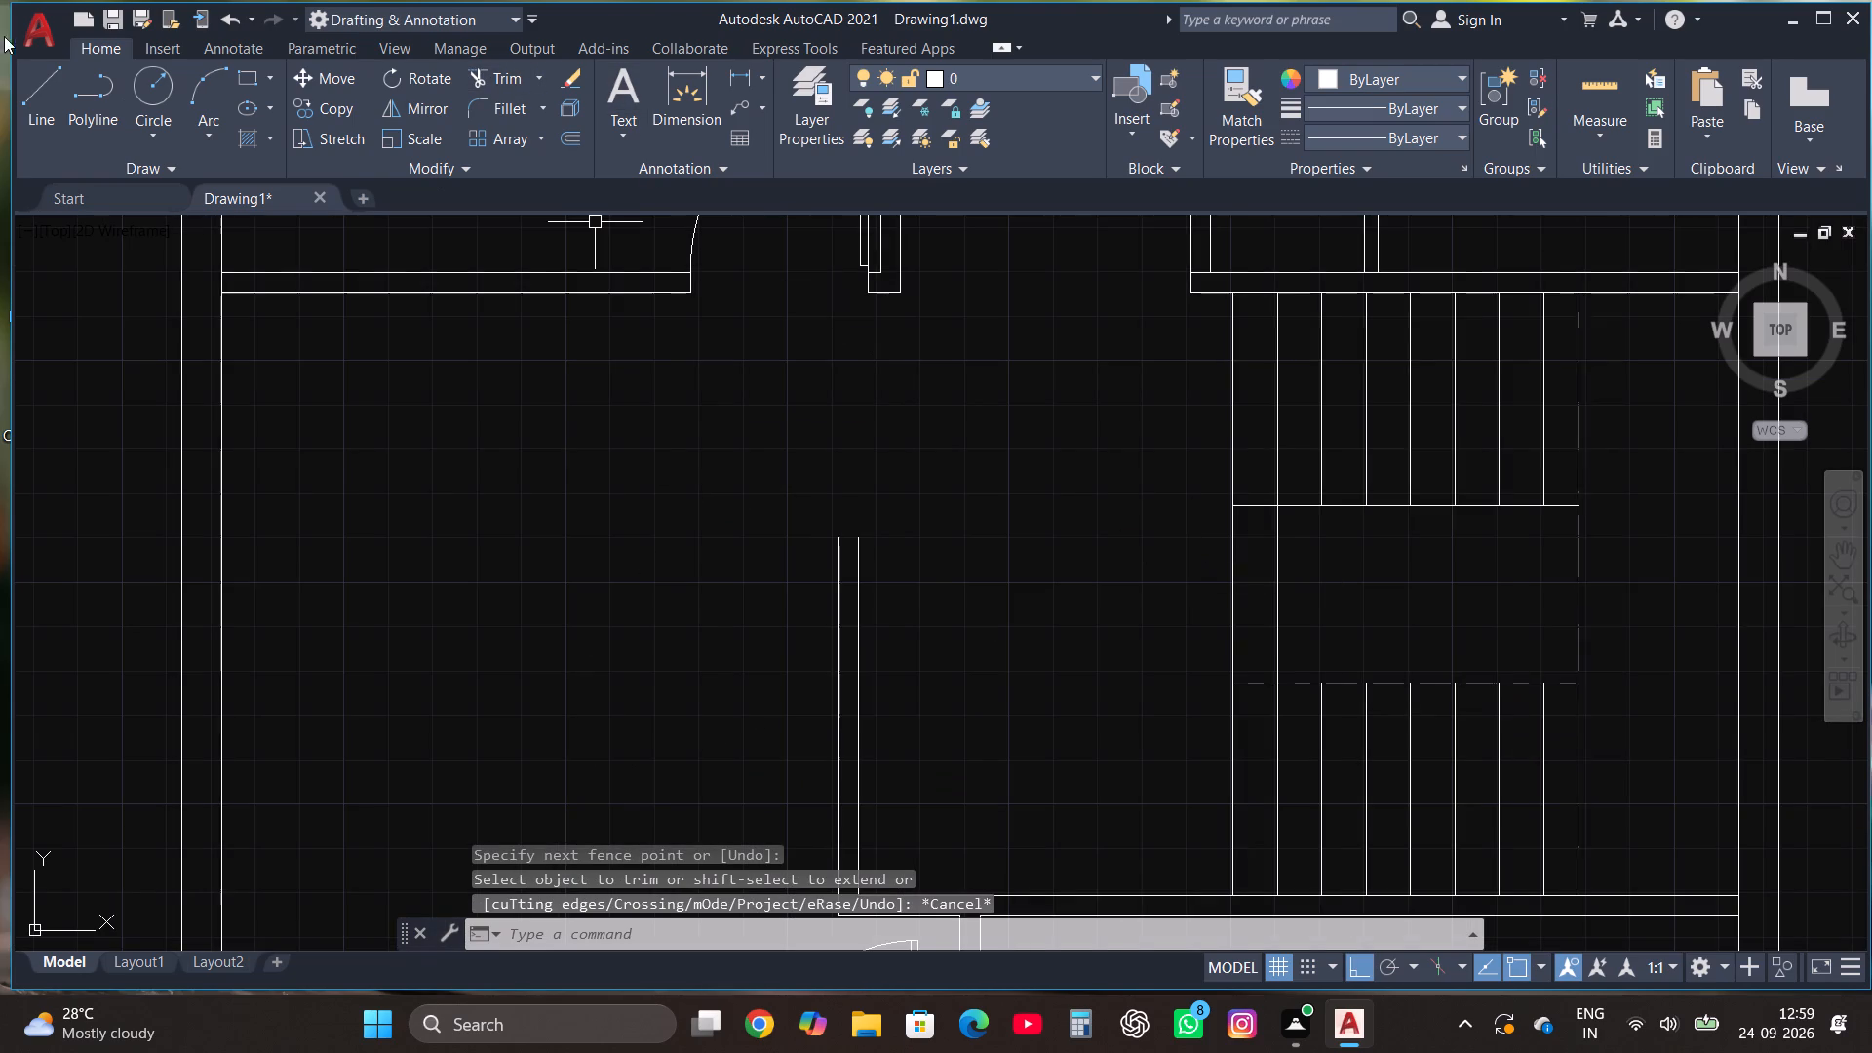
left_click(38, 23)
key("Escape")
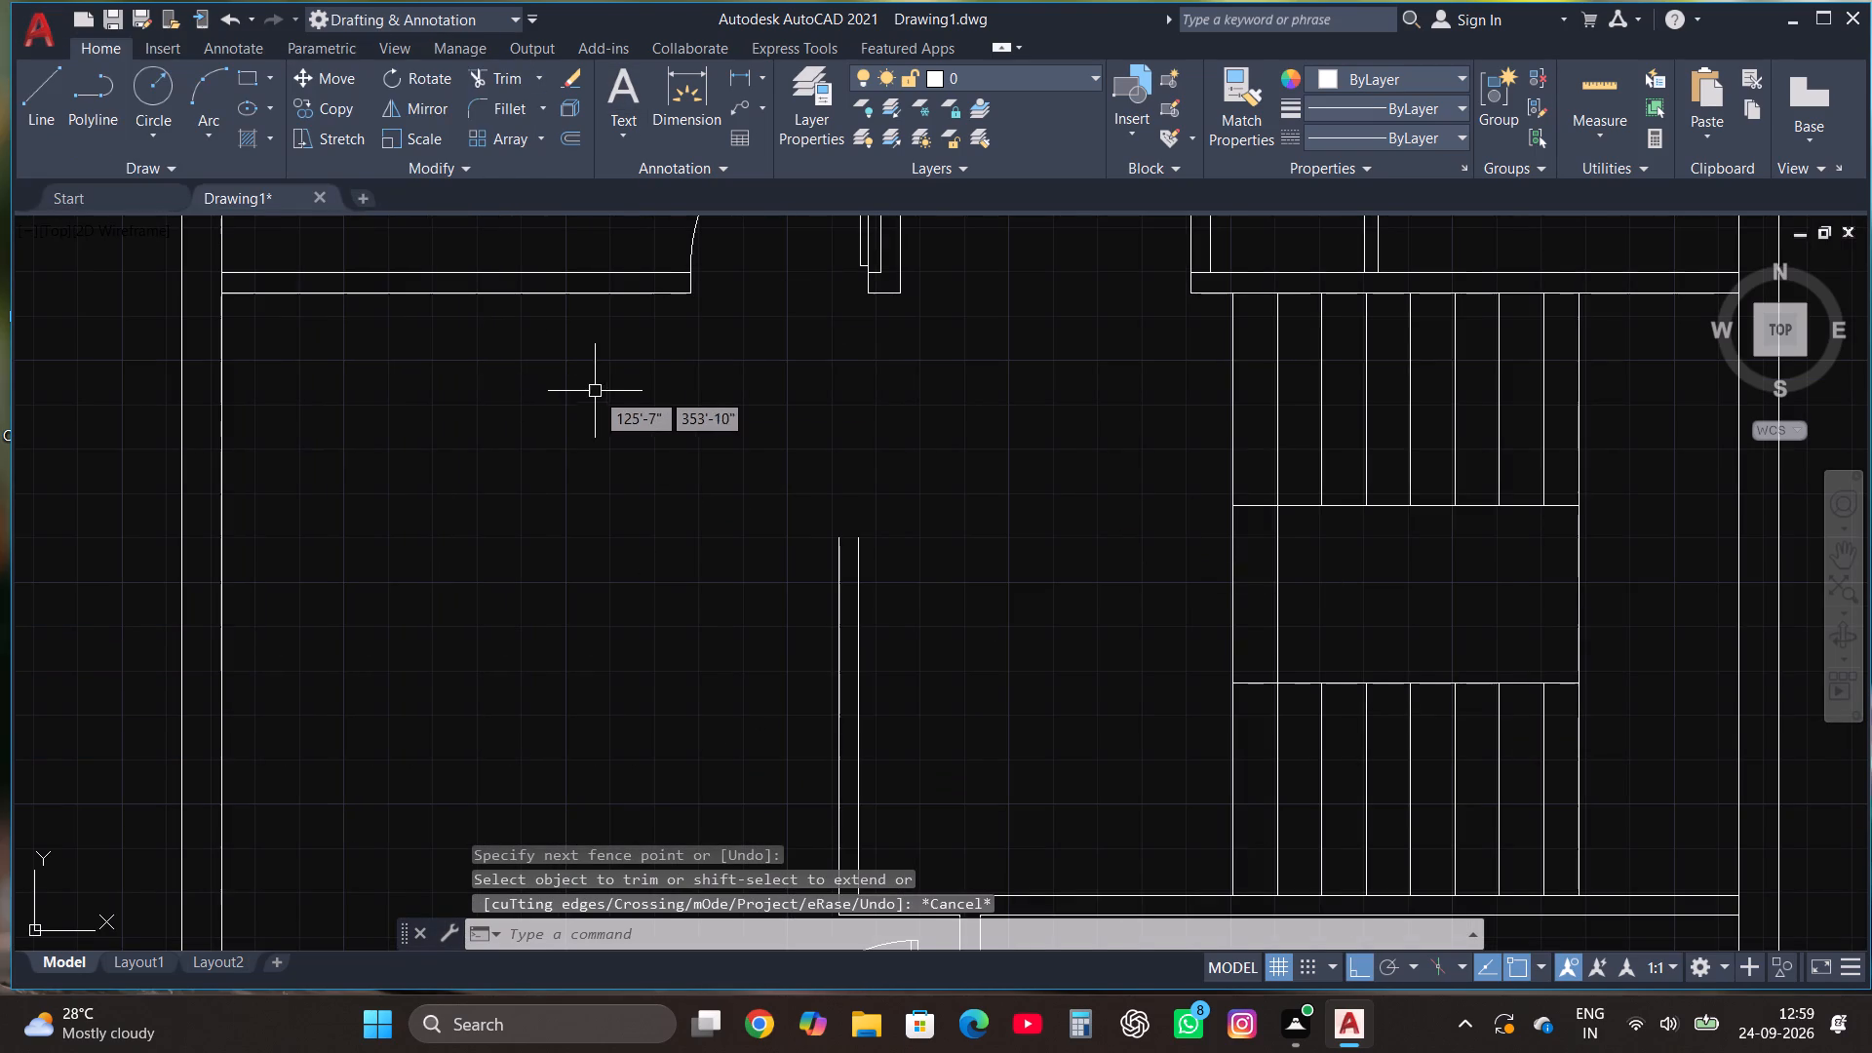
Save the drawing in the Downloads folder as g+2.
key("ctrl+s")
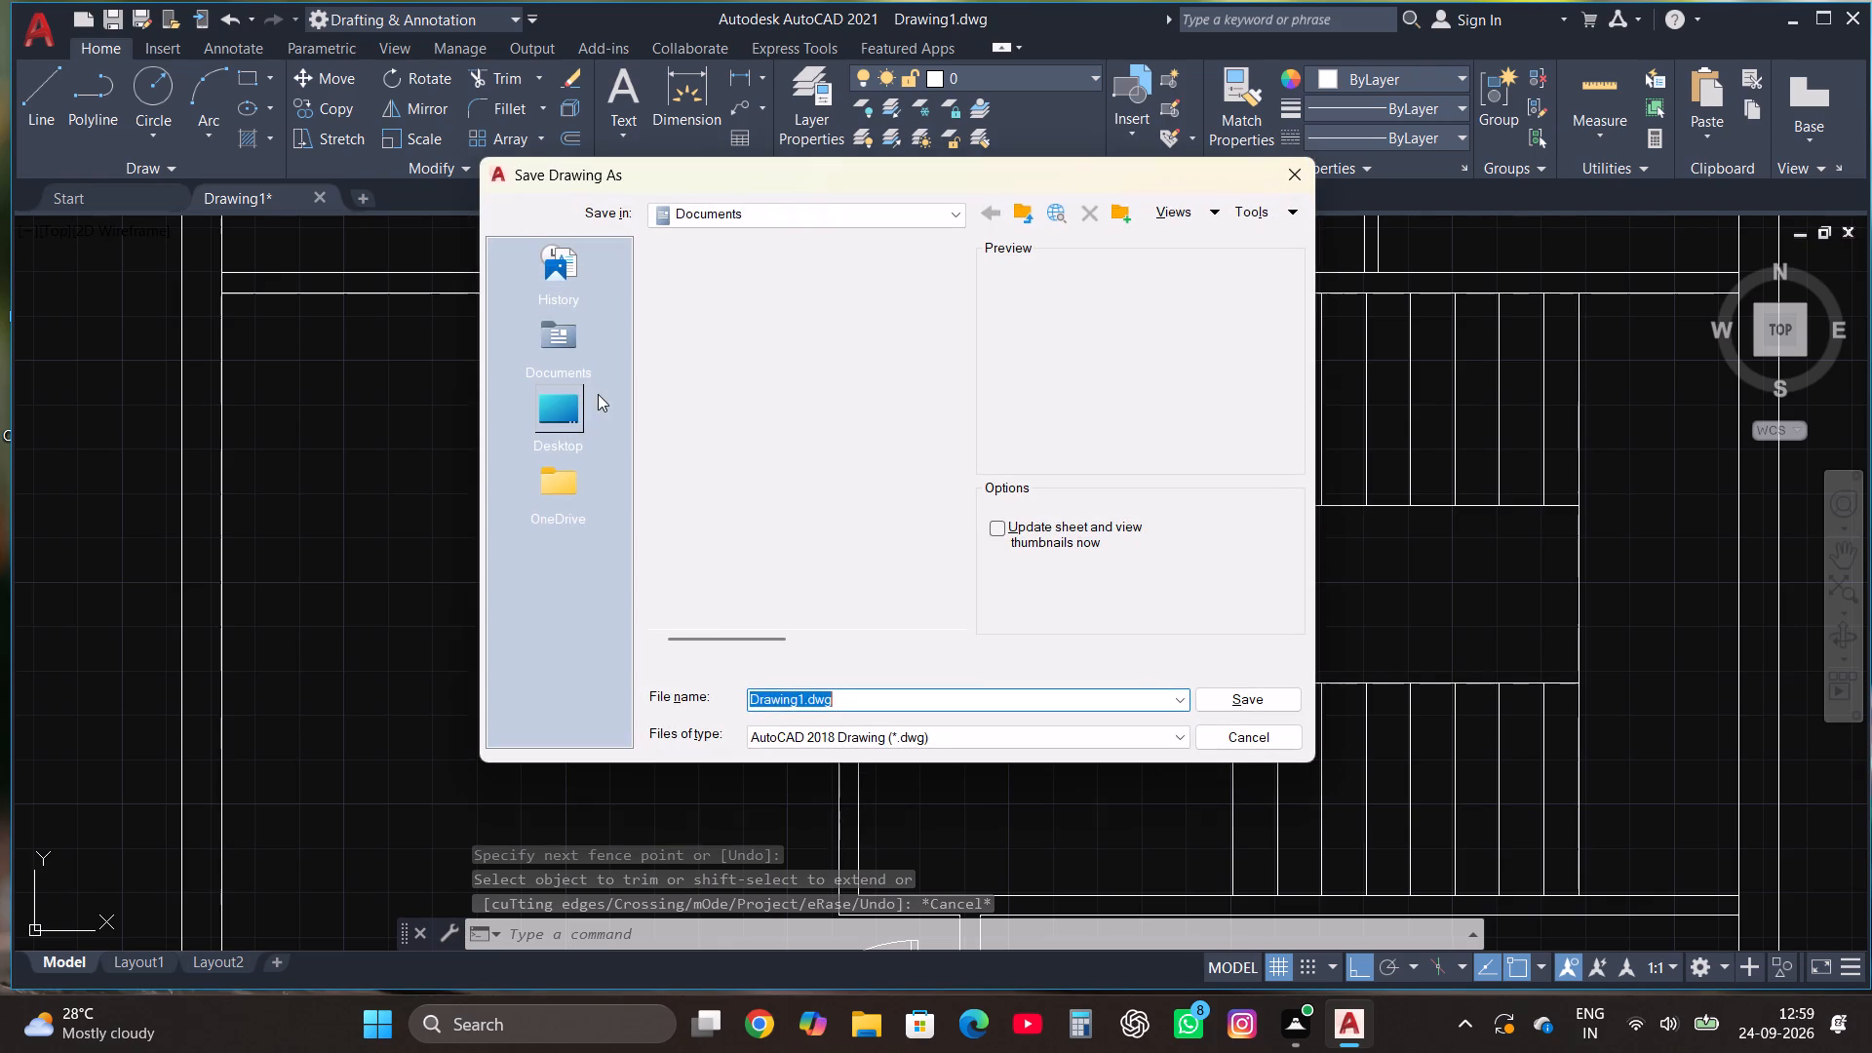
left_click(831, 217)
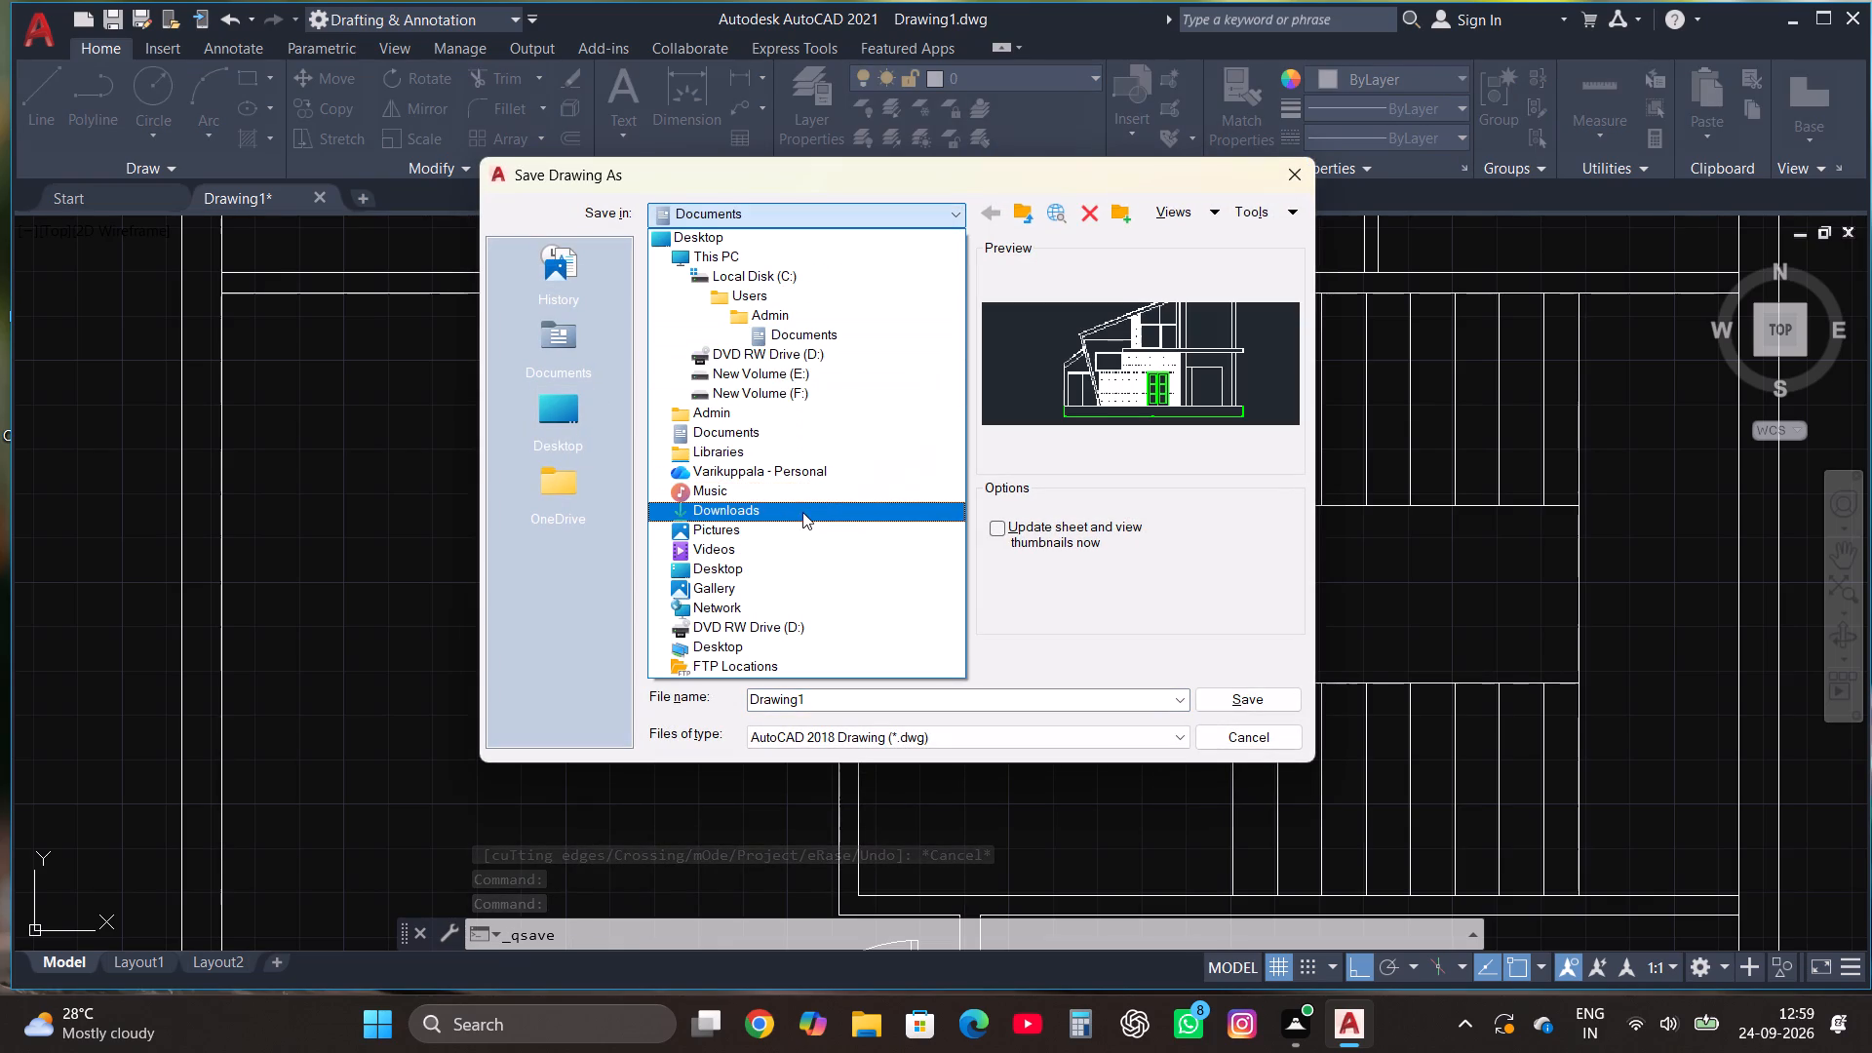
left_click(802, 512)
left_click(824, 697)
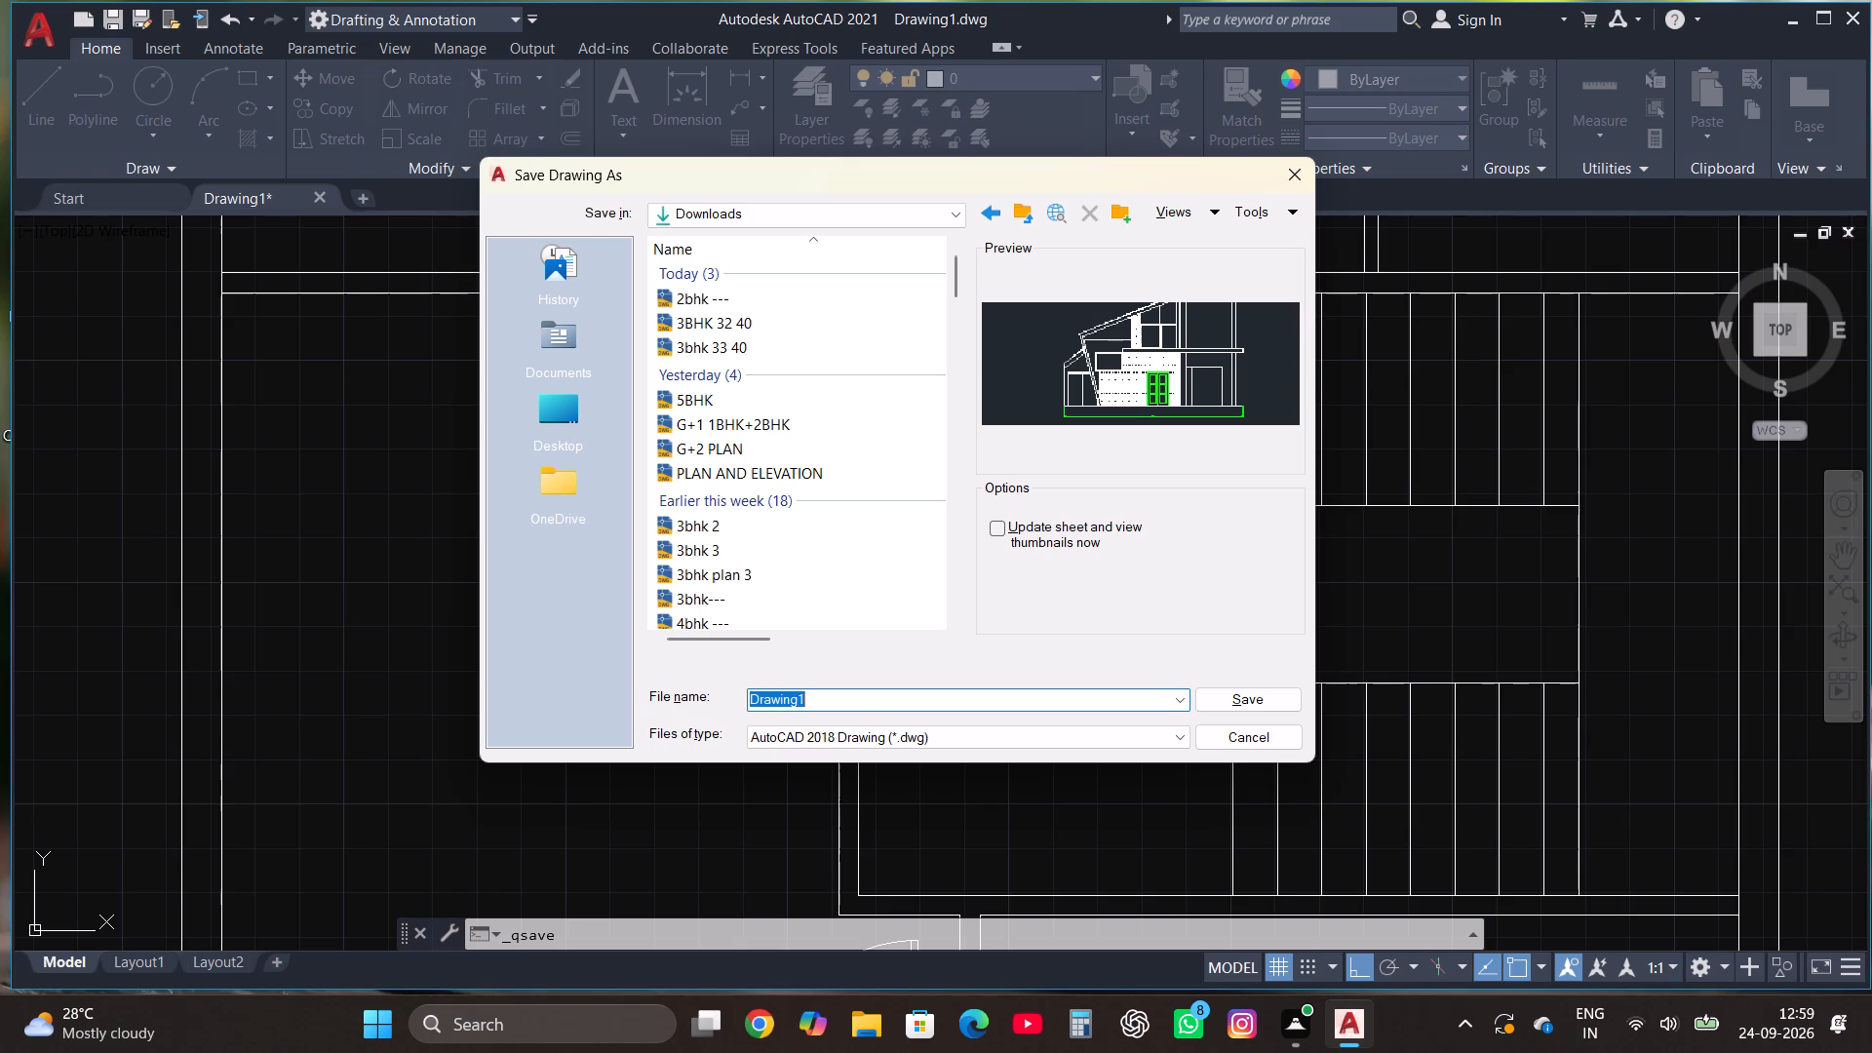
key("g")
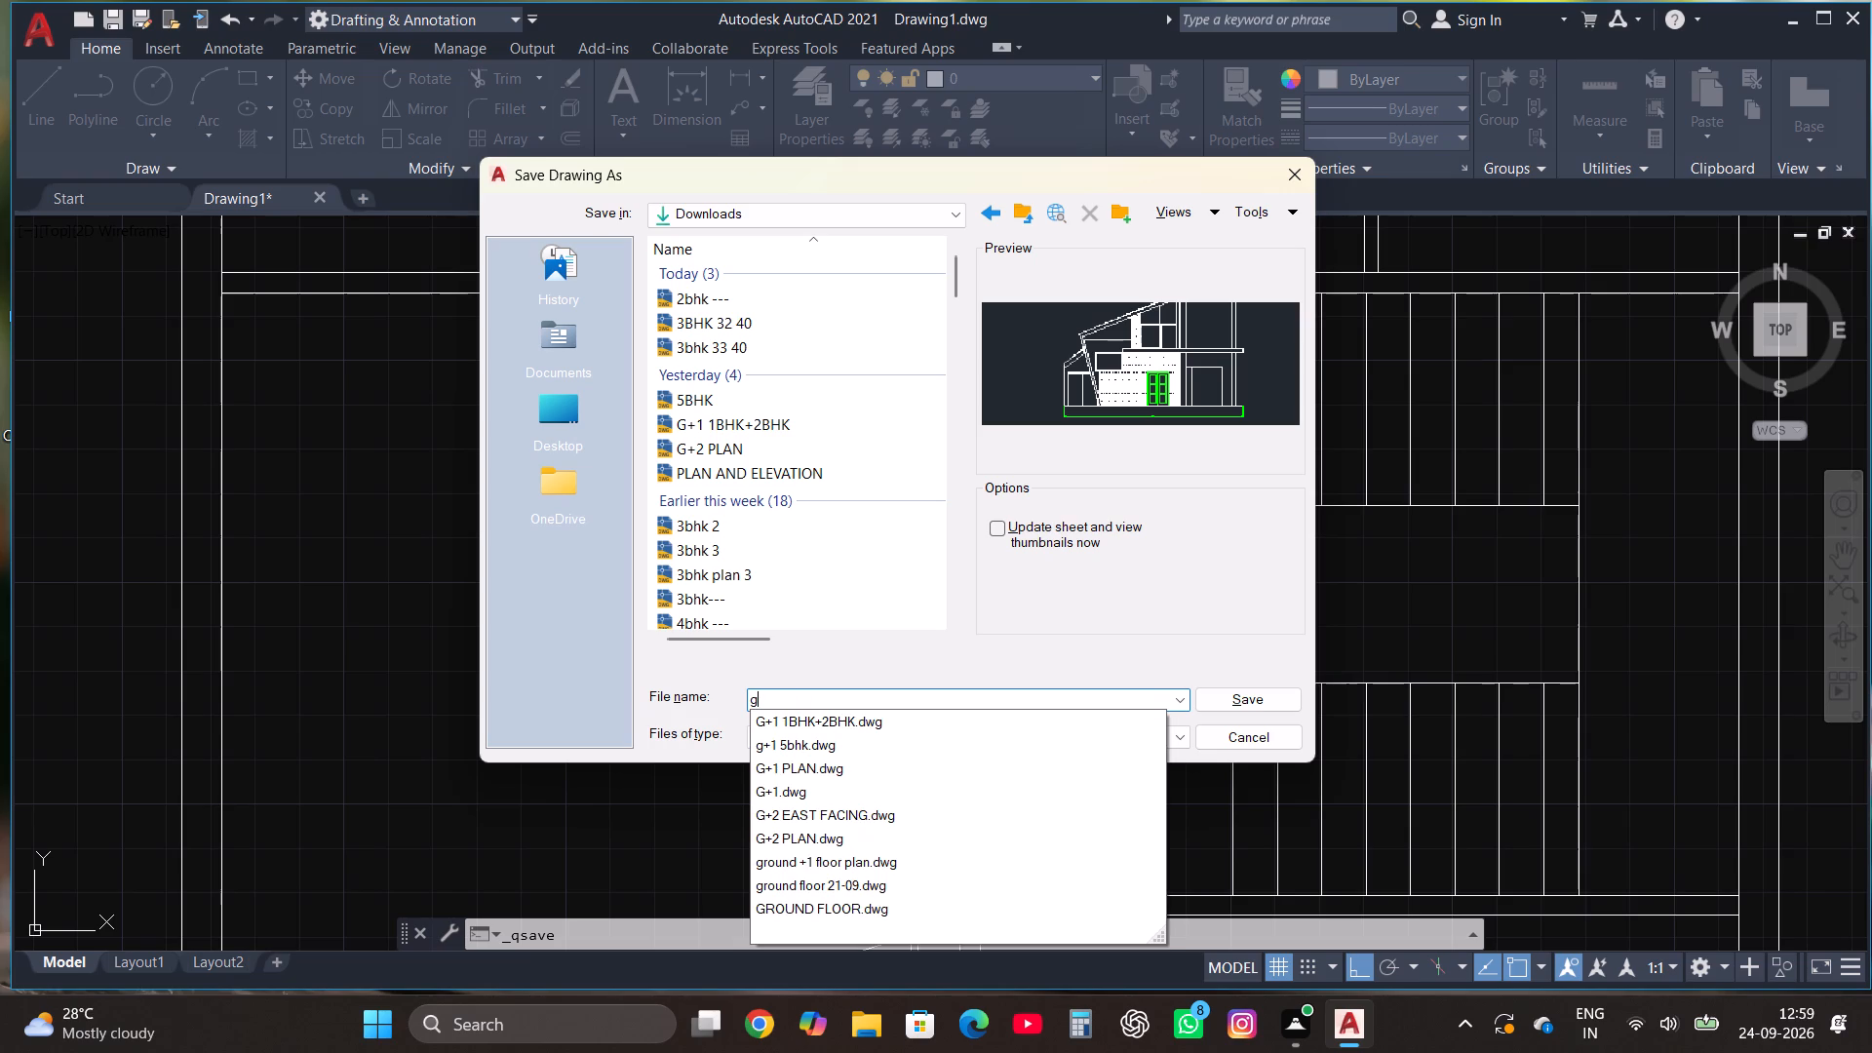
key("equal")
key("2")
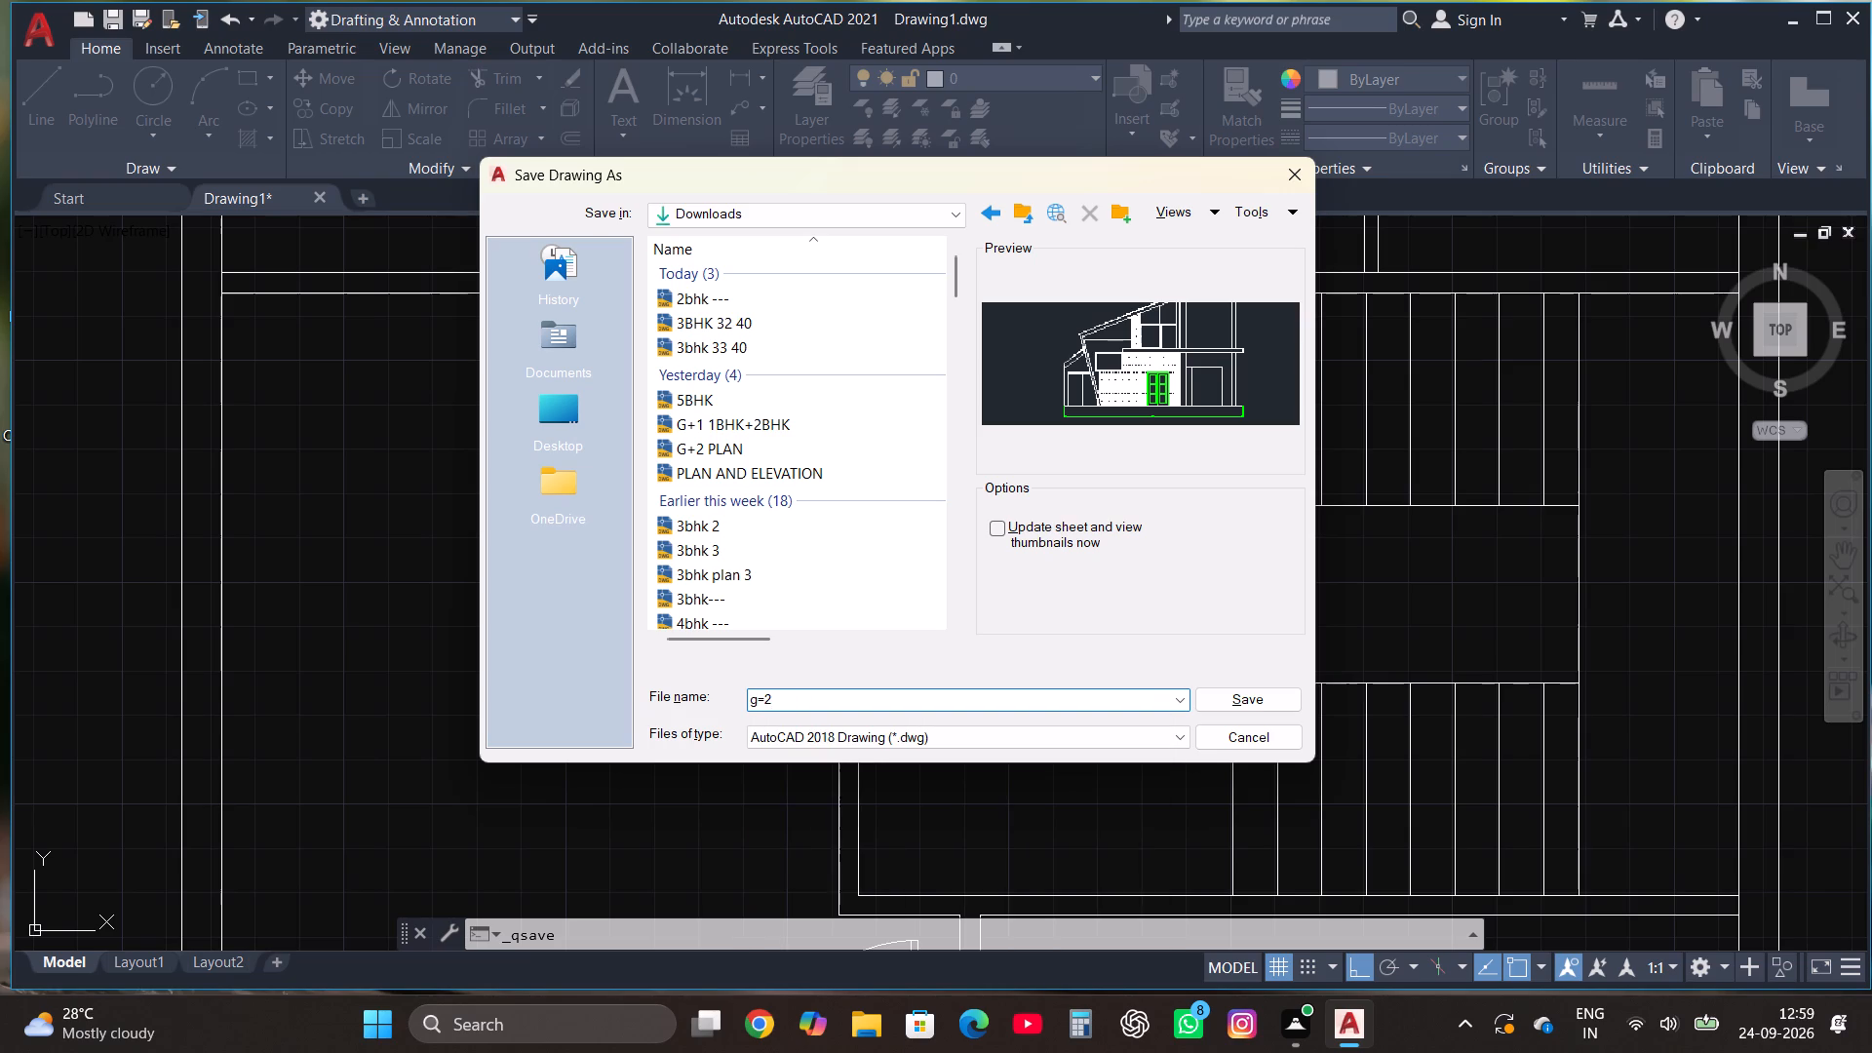
key("BackSpace")
key("BackSpace")
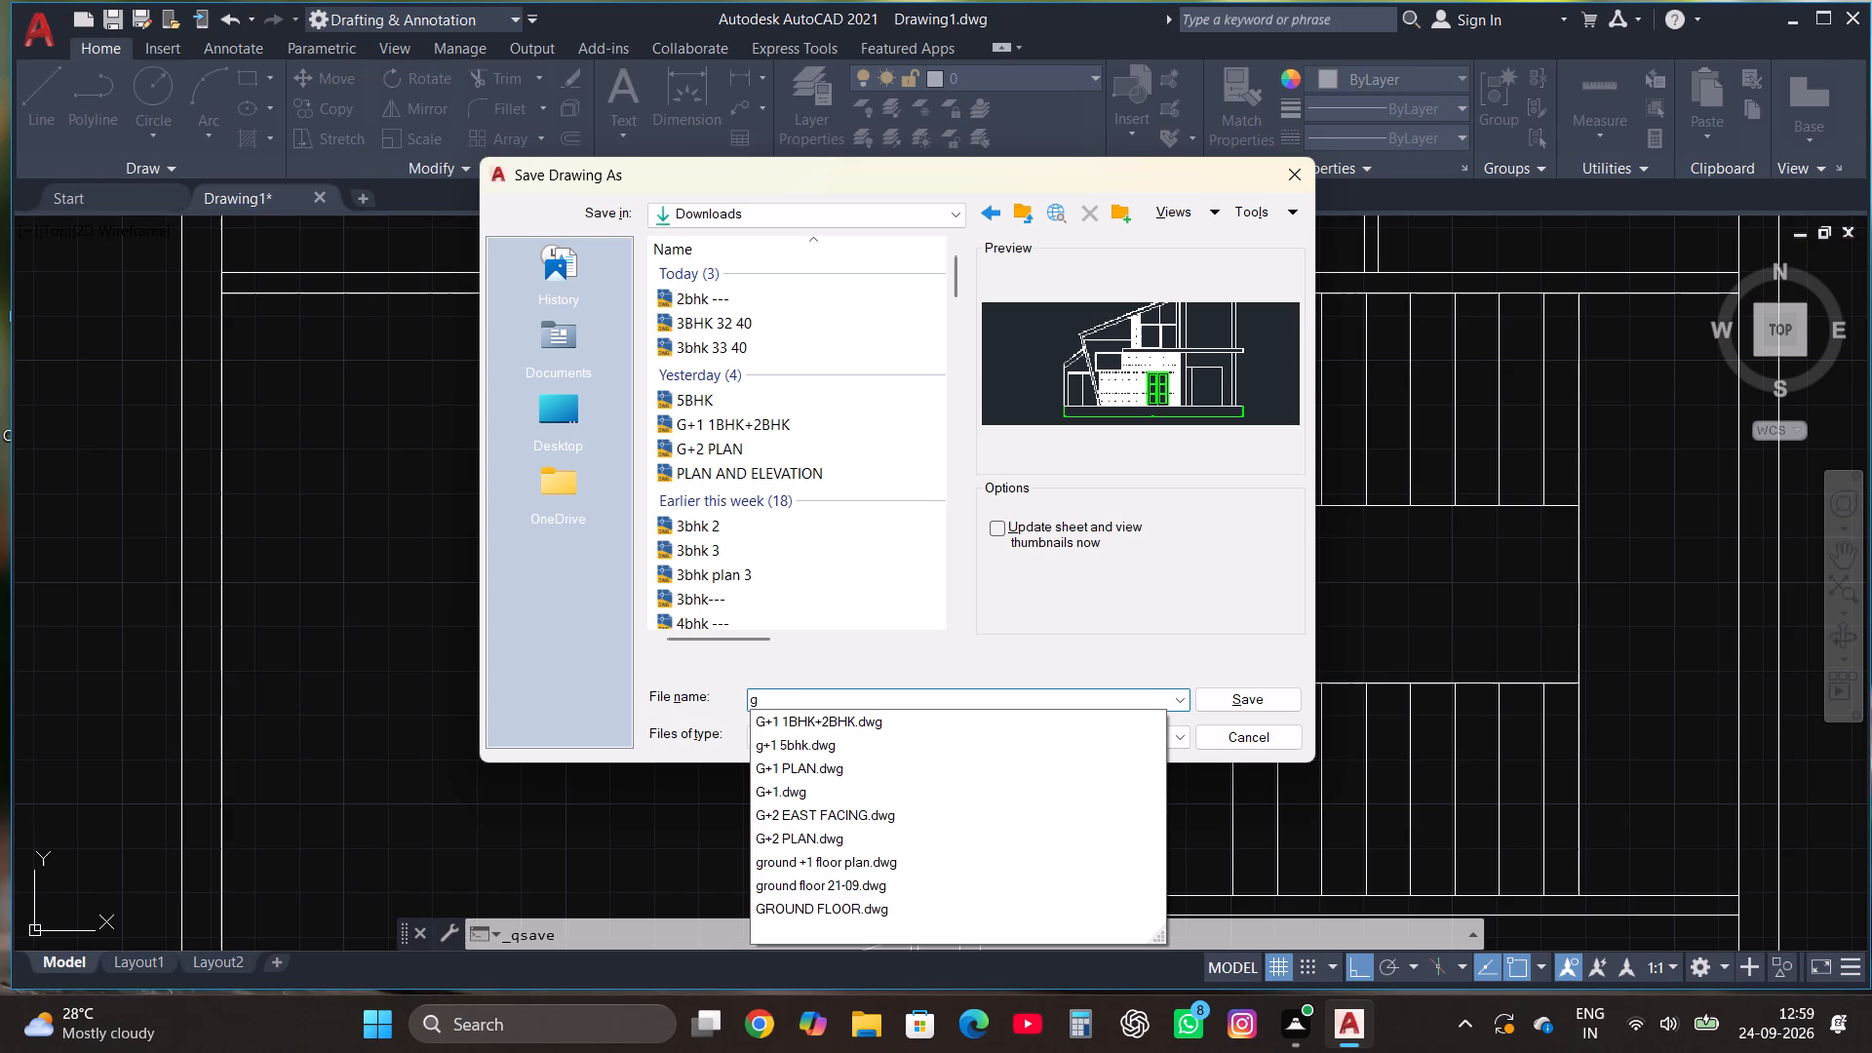
key("shift+plus")
key("2")
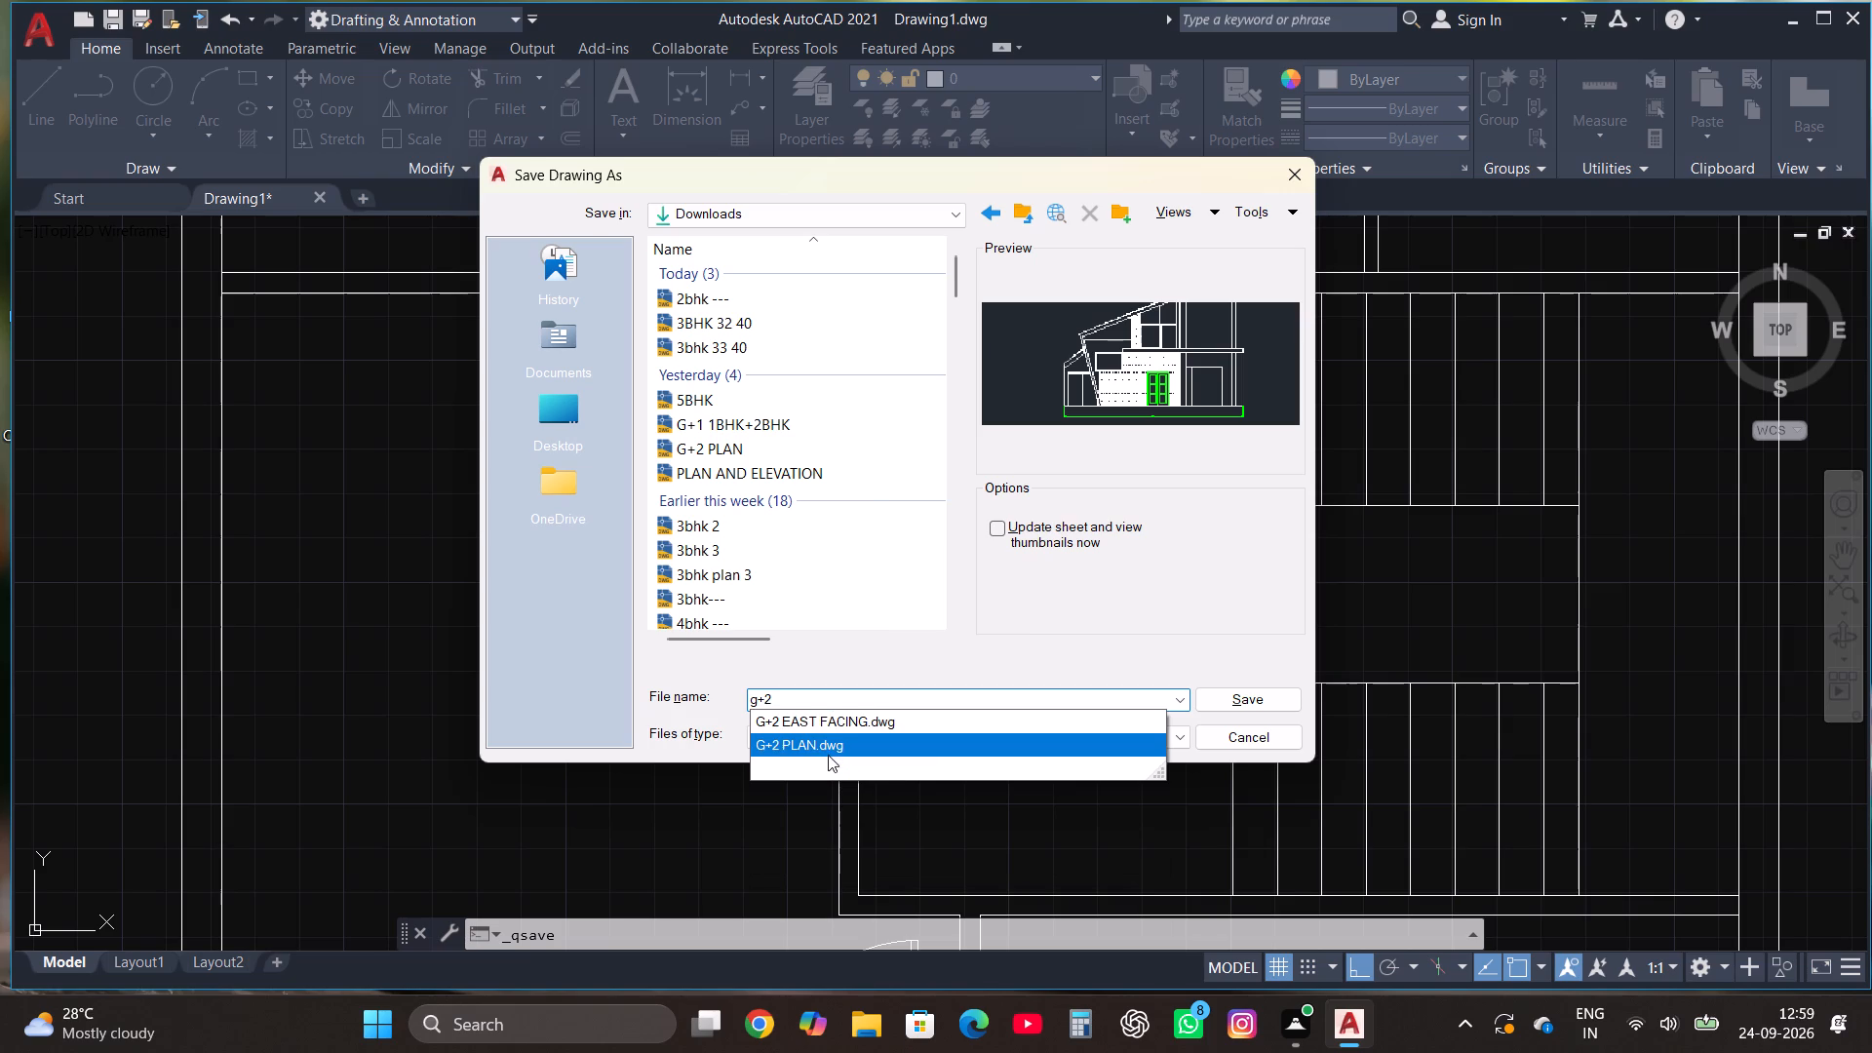
left_click(1228, 704)
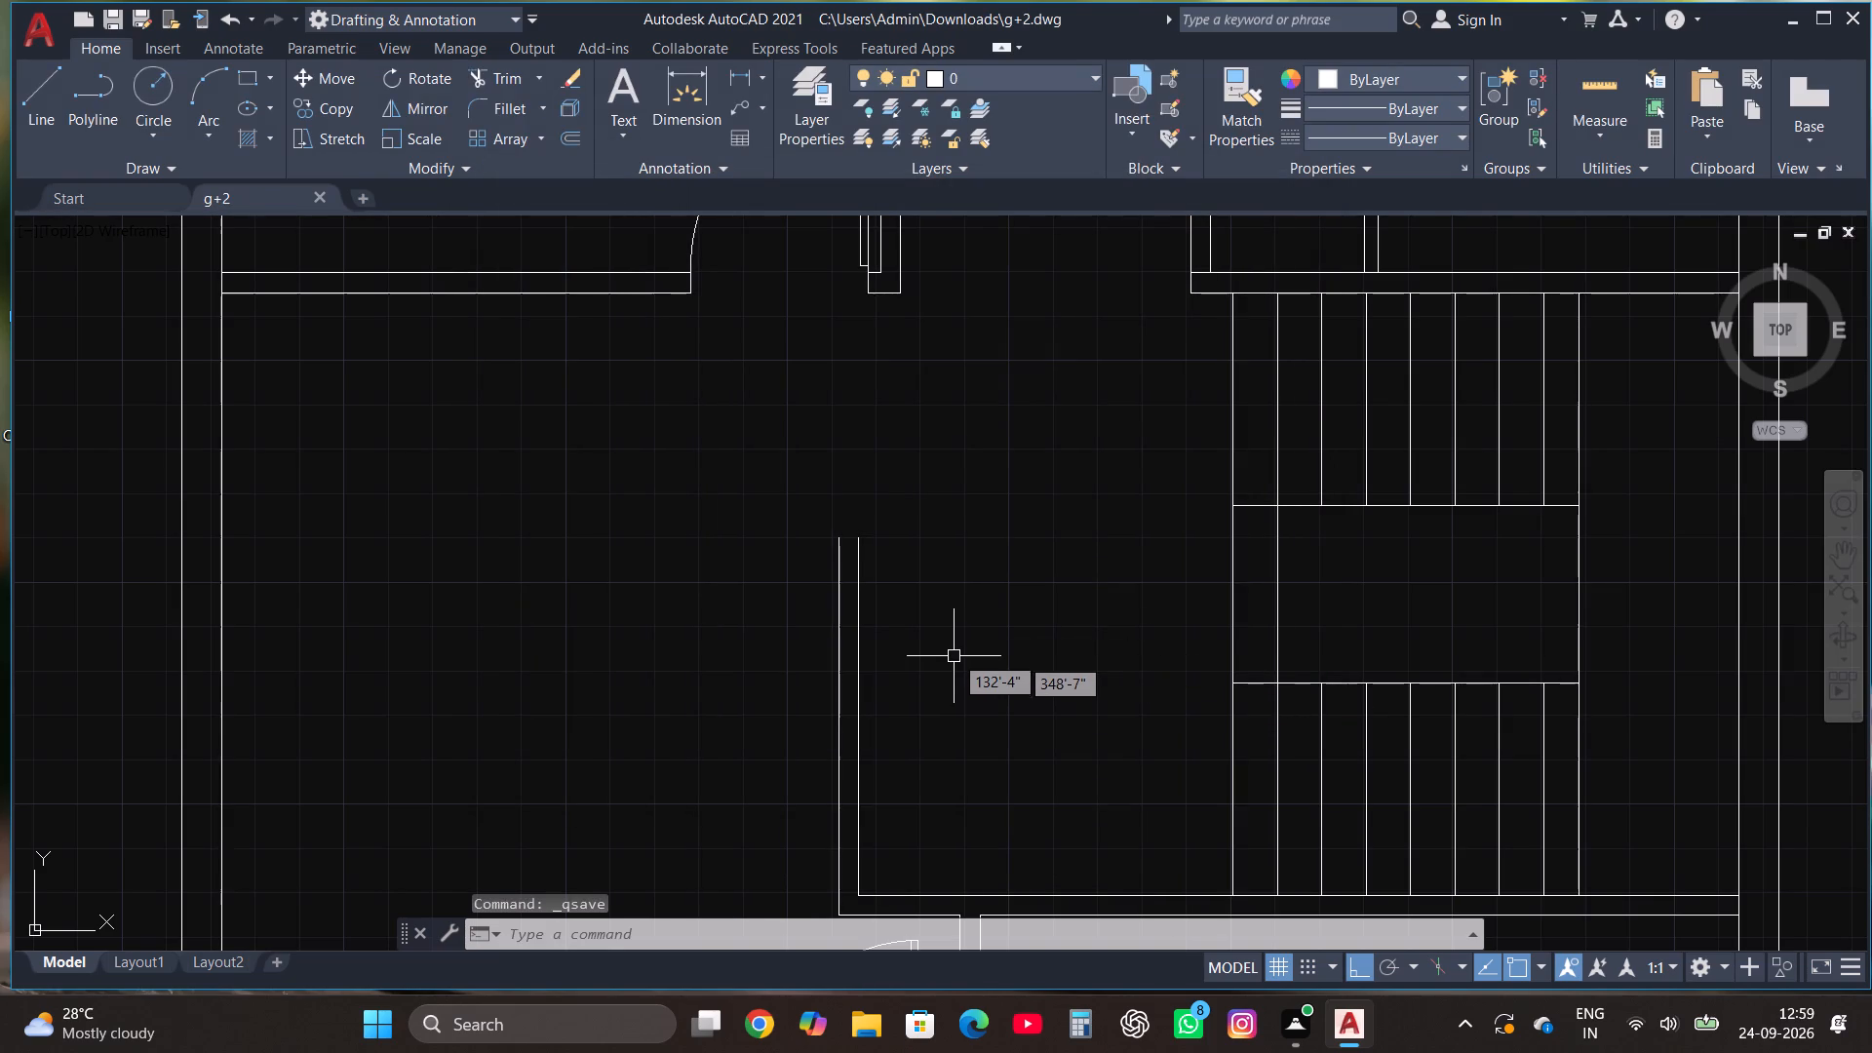
Draw vertical lines across the staircase gap along the third, fourth and fifth tread lines from the left, between the two horizontal lines.
scroll(970, 583, "down", 2)
scroll(1264, 559, "up", 2)
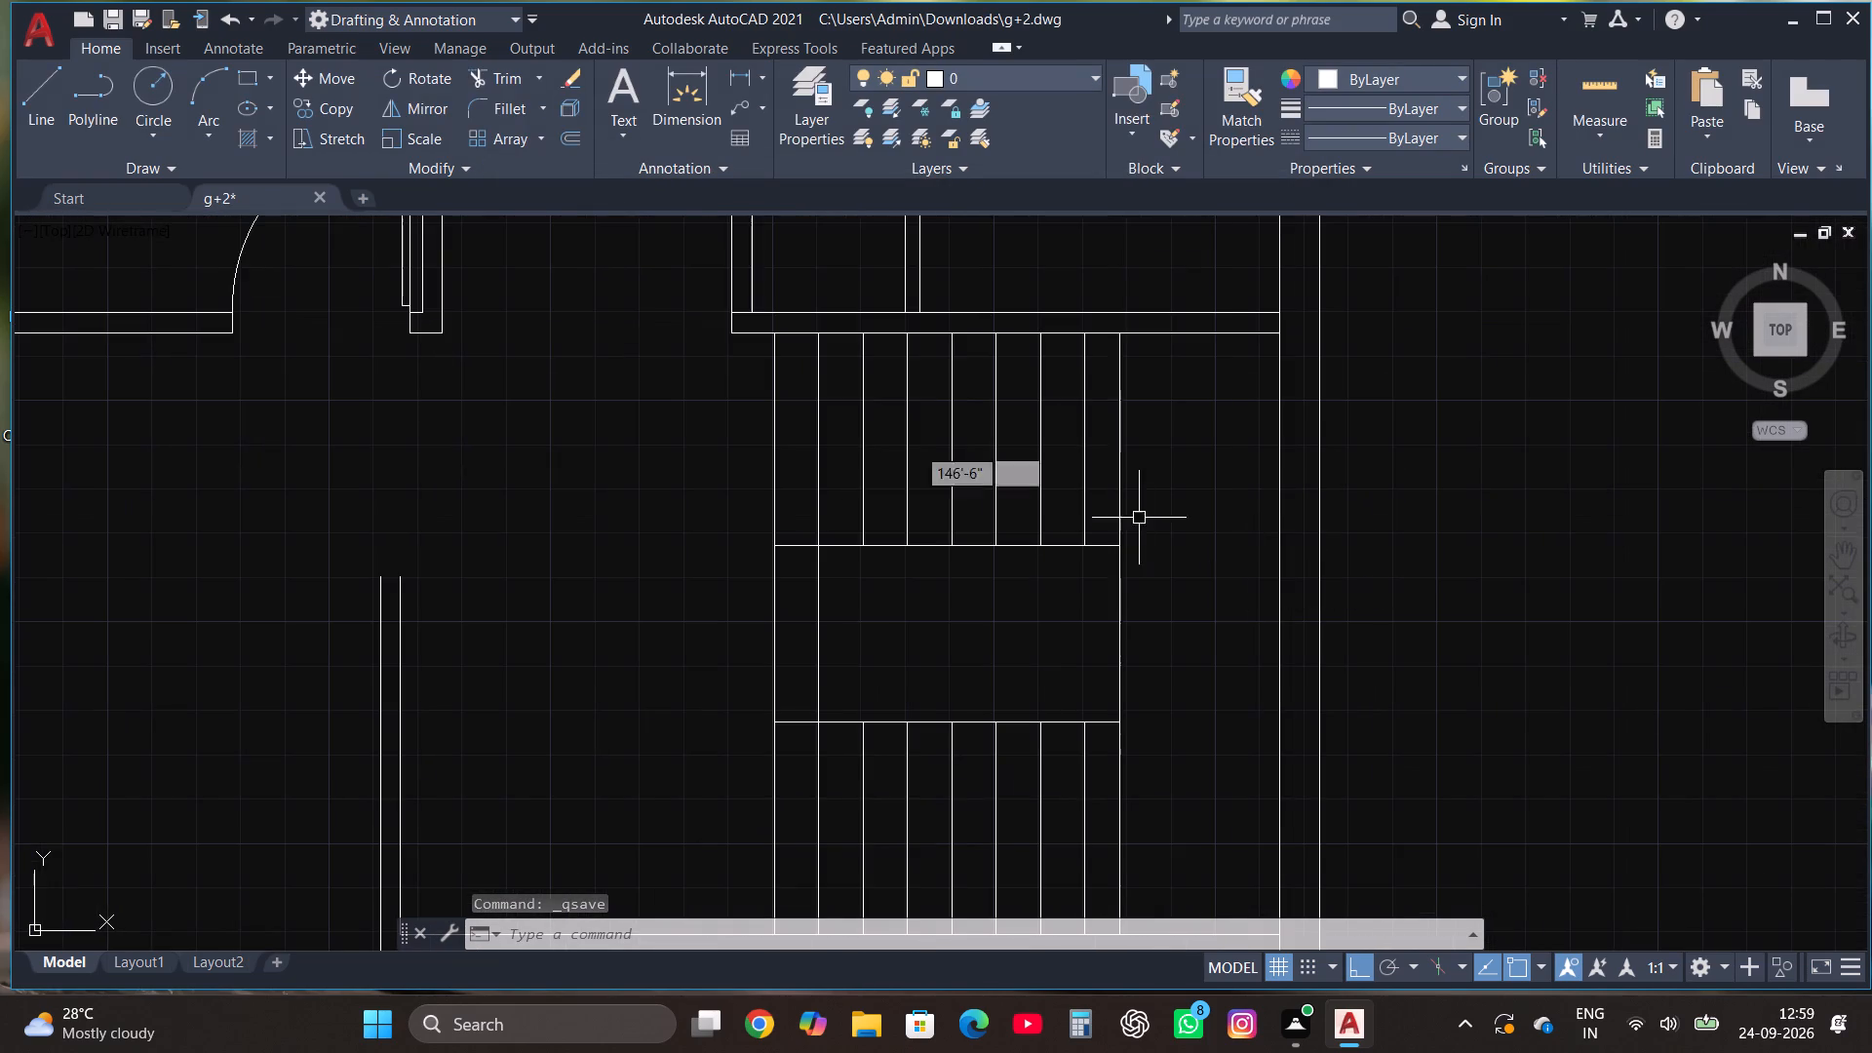
left_click(38, 97)
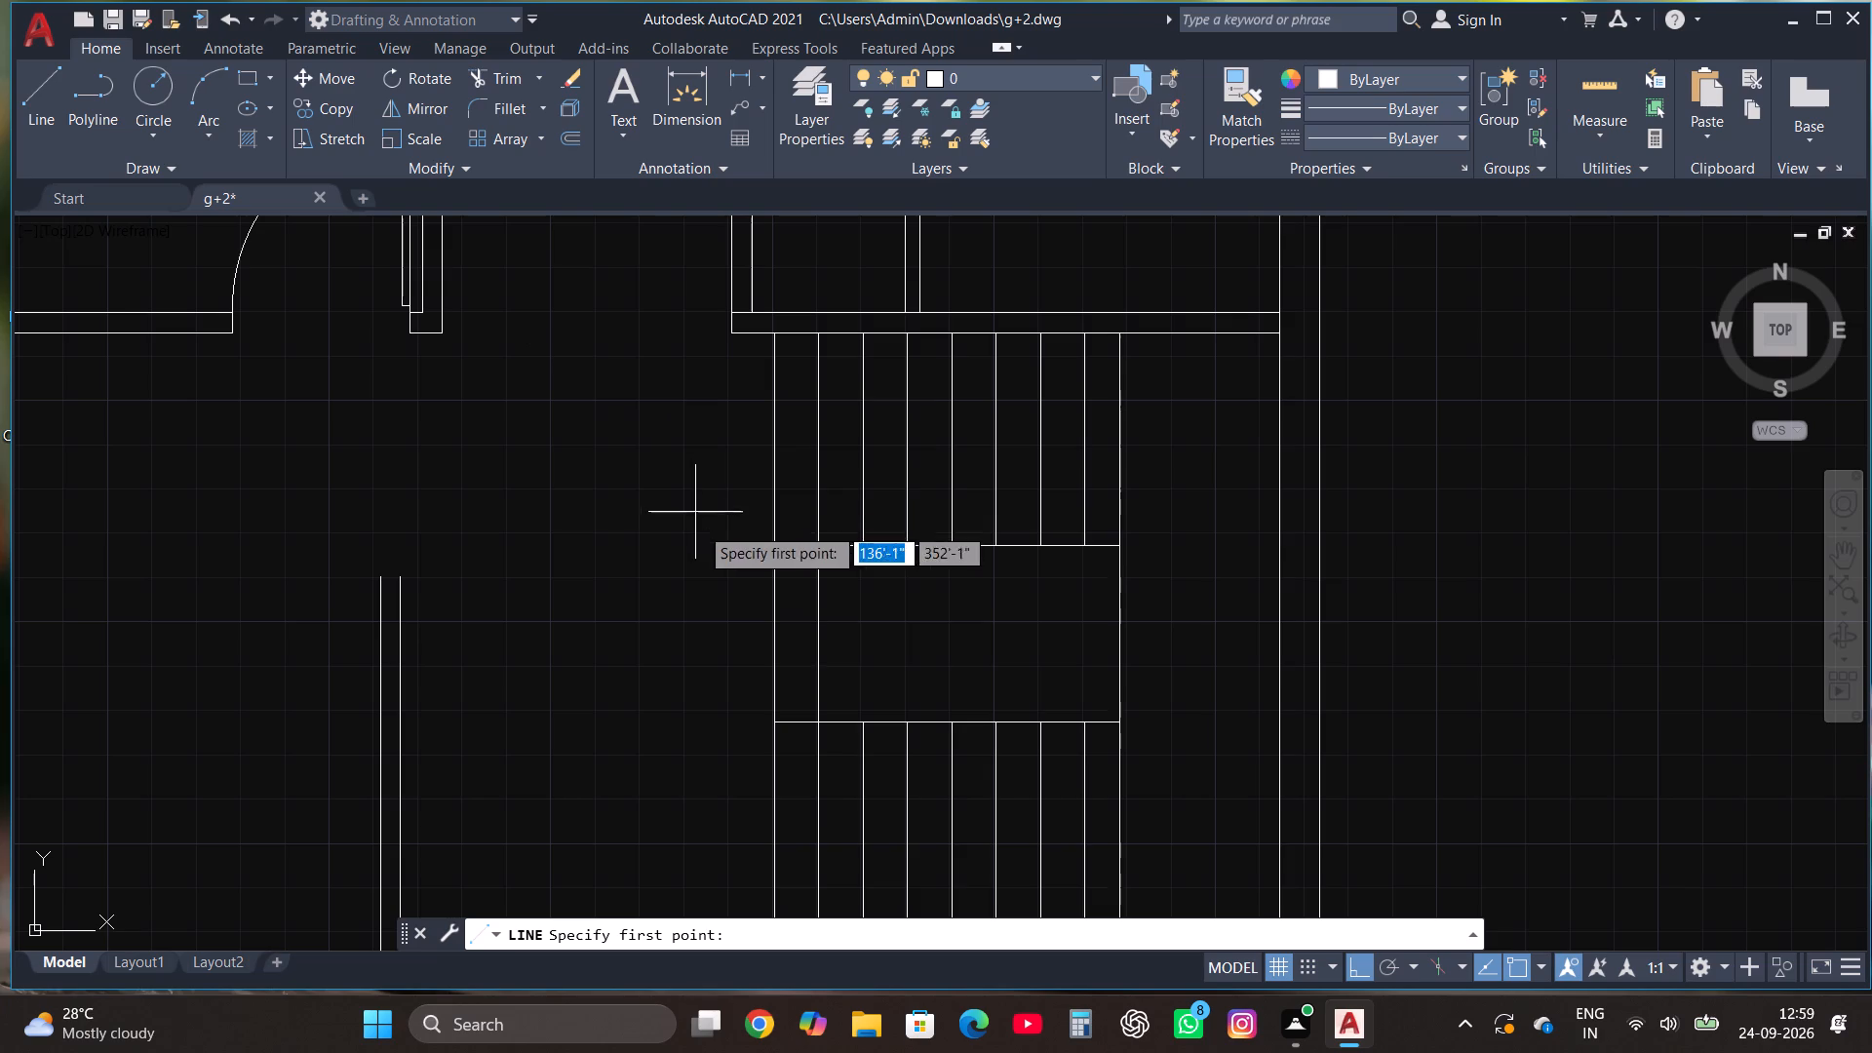
left_click(864, 721)
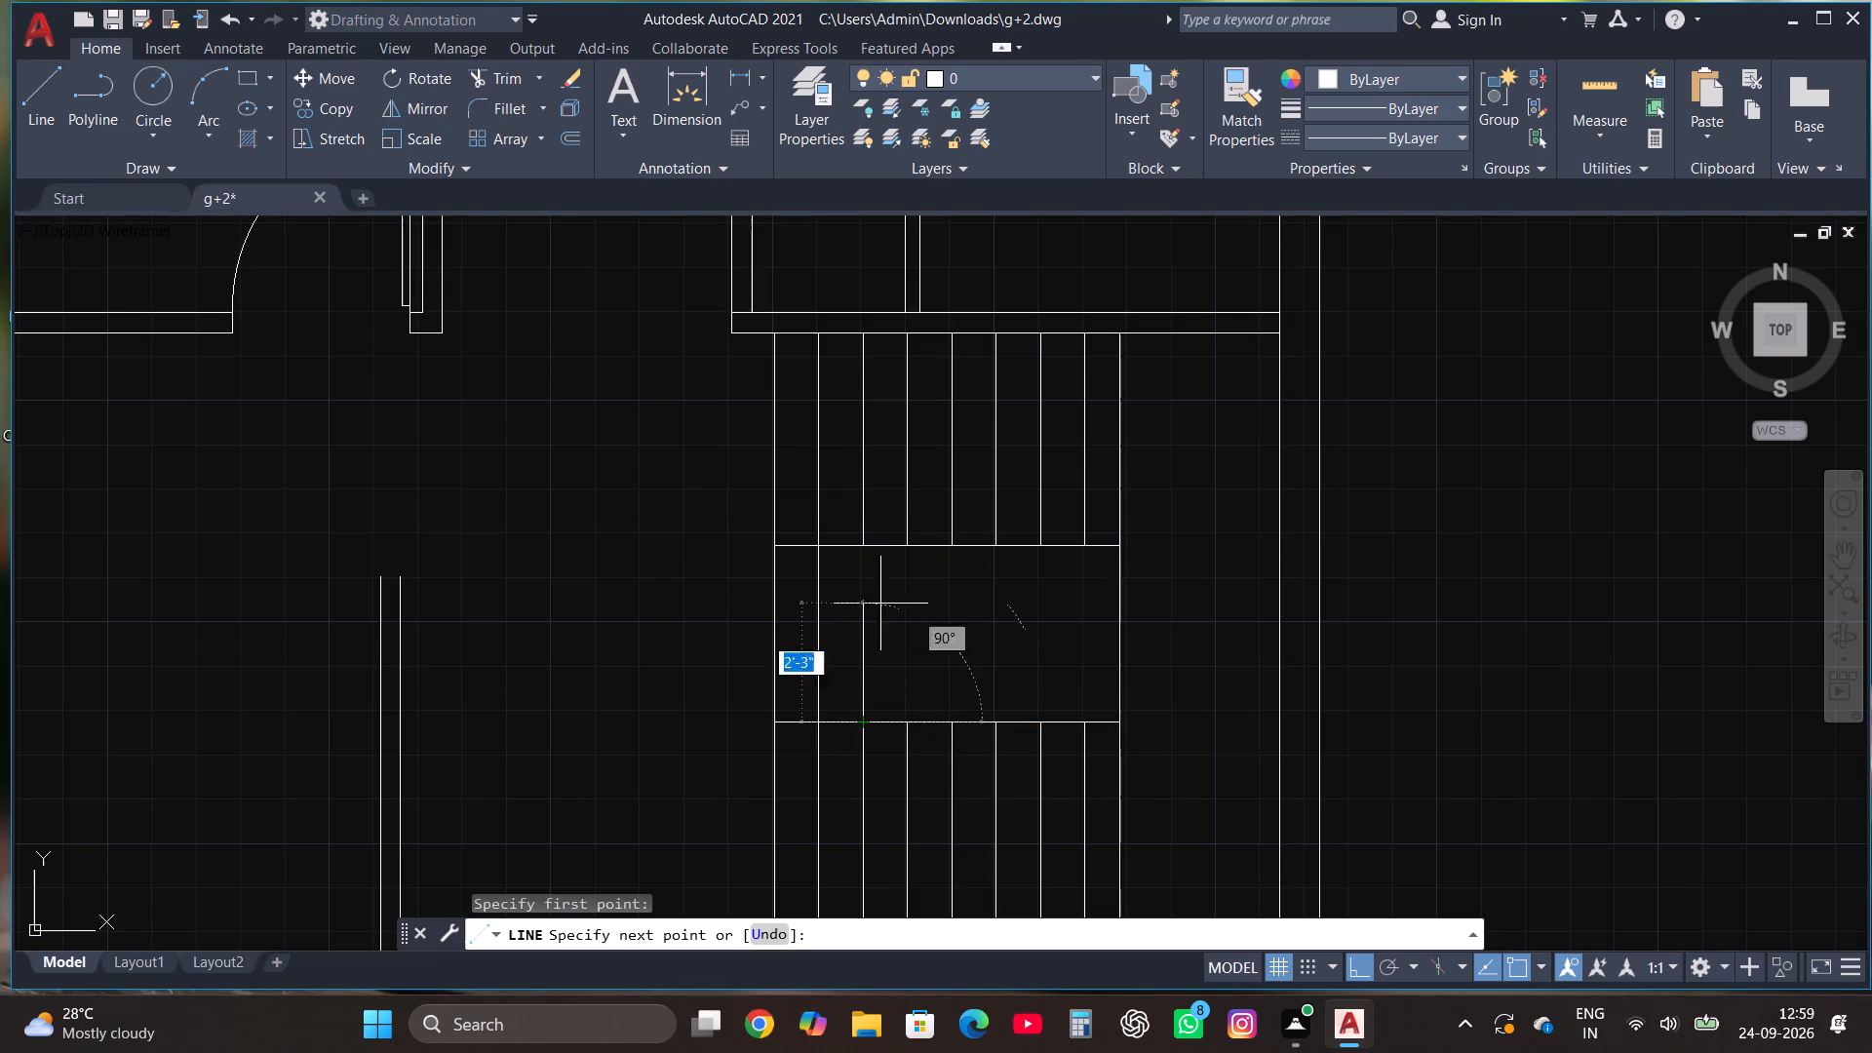
left_click(864, 543)
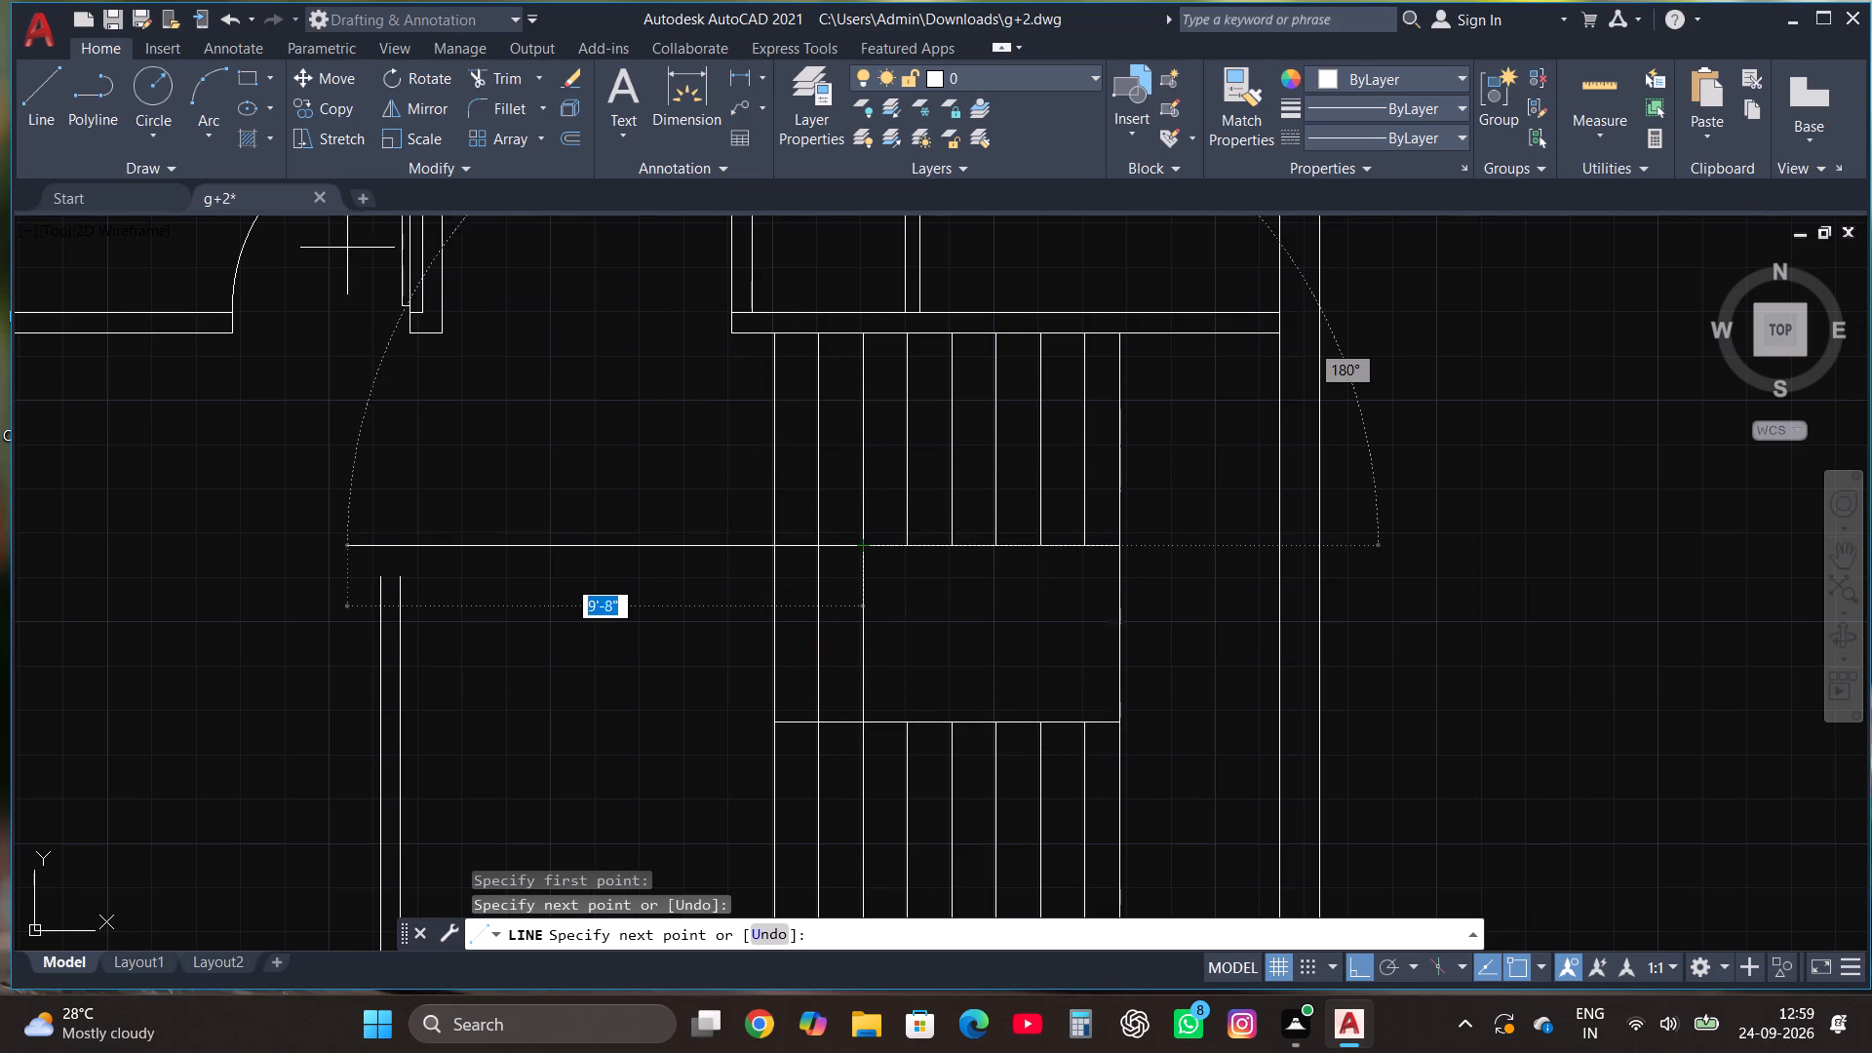
left_click(43, 84)
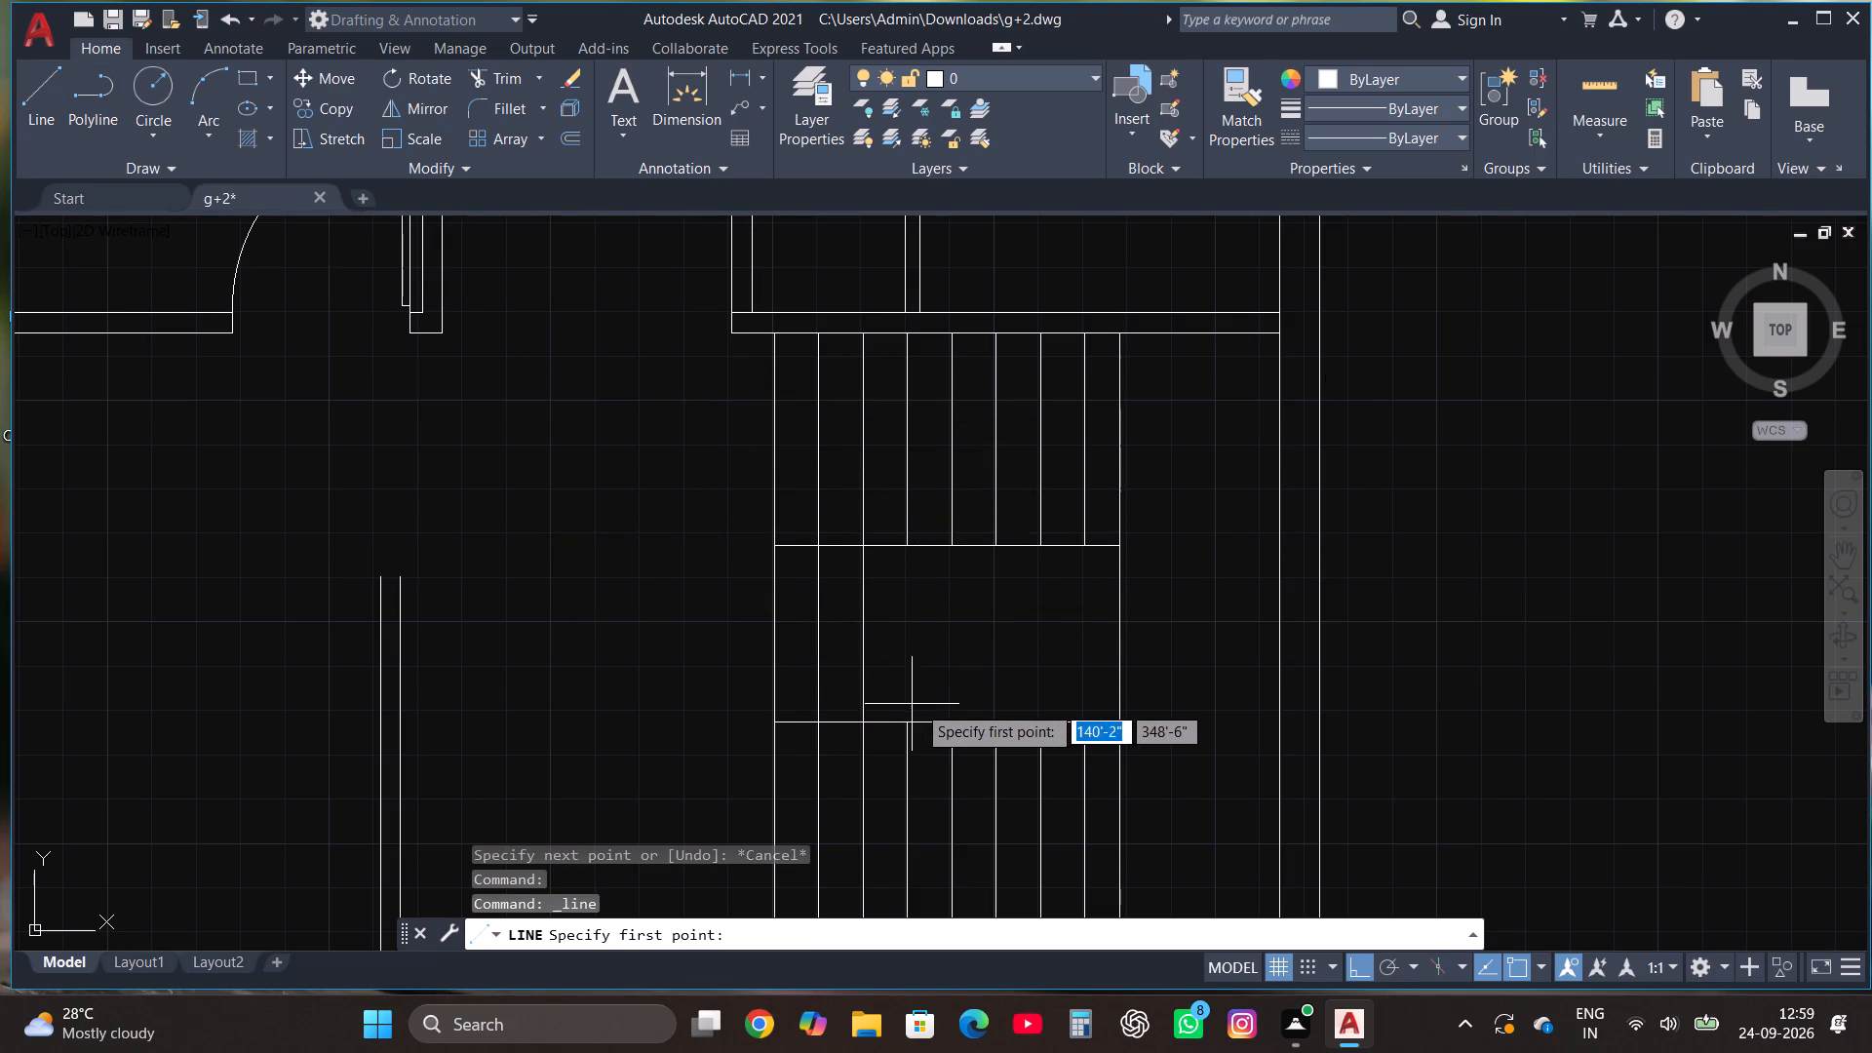
left_click(906, 719)
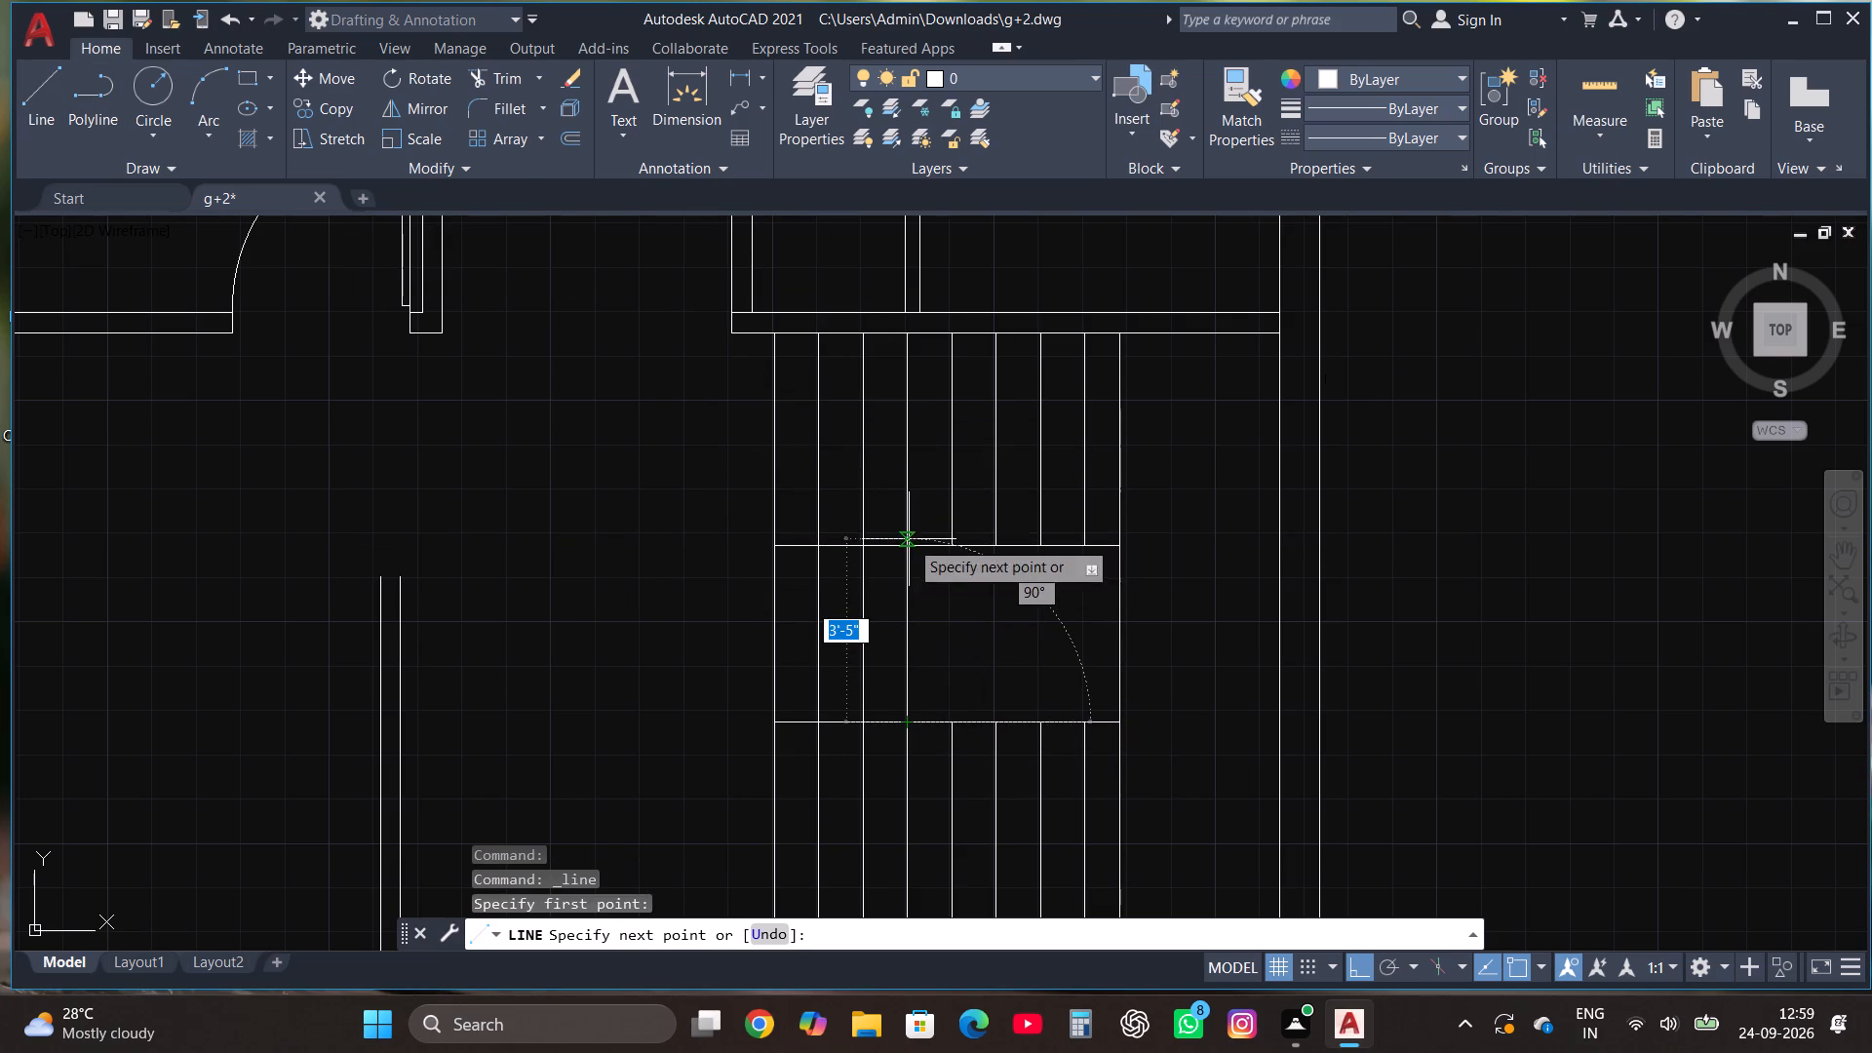
left_click(909, 541)
left_click(50, 96)
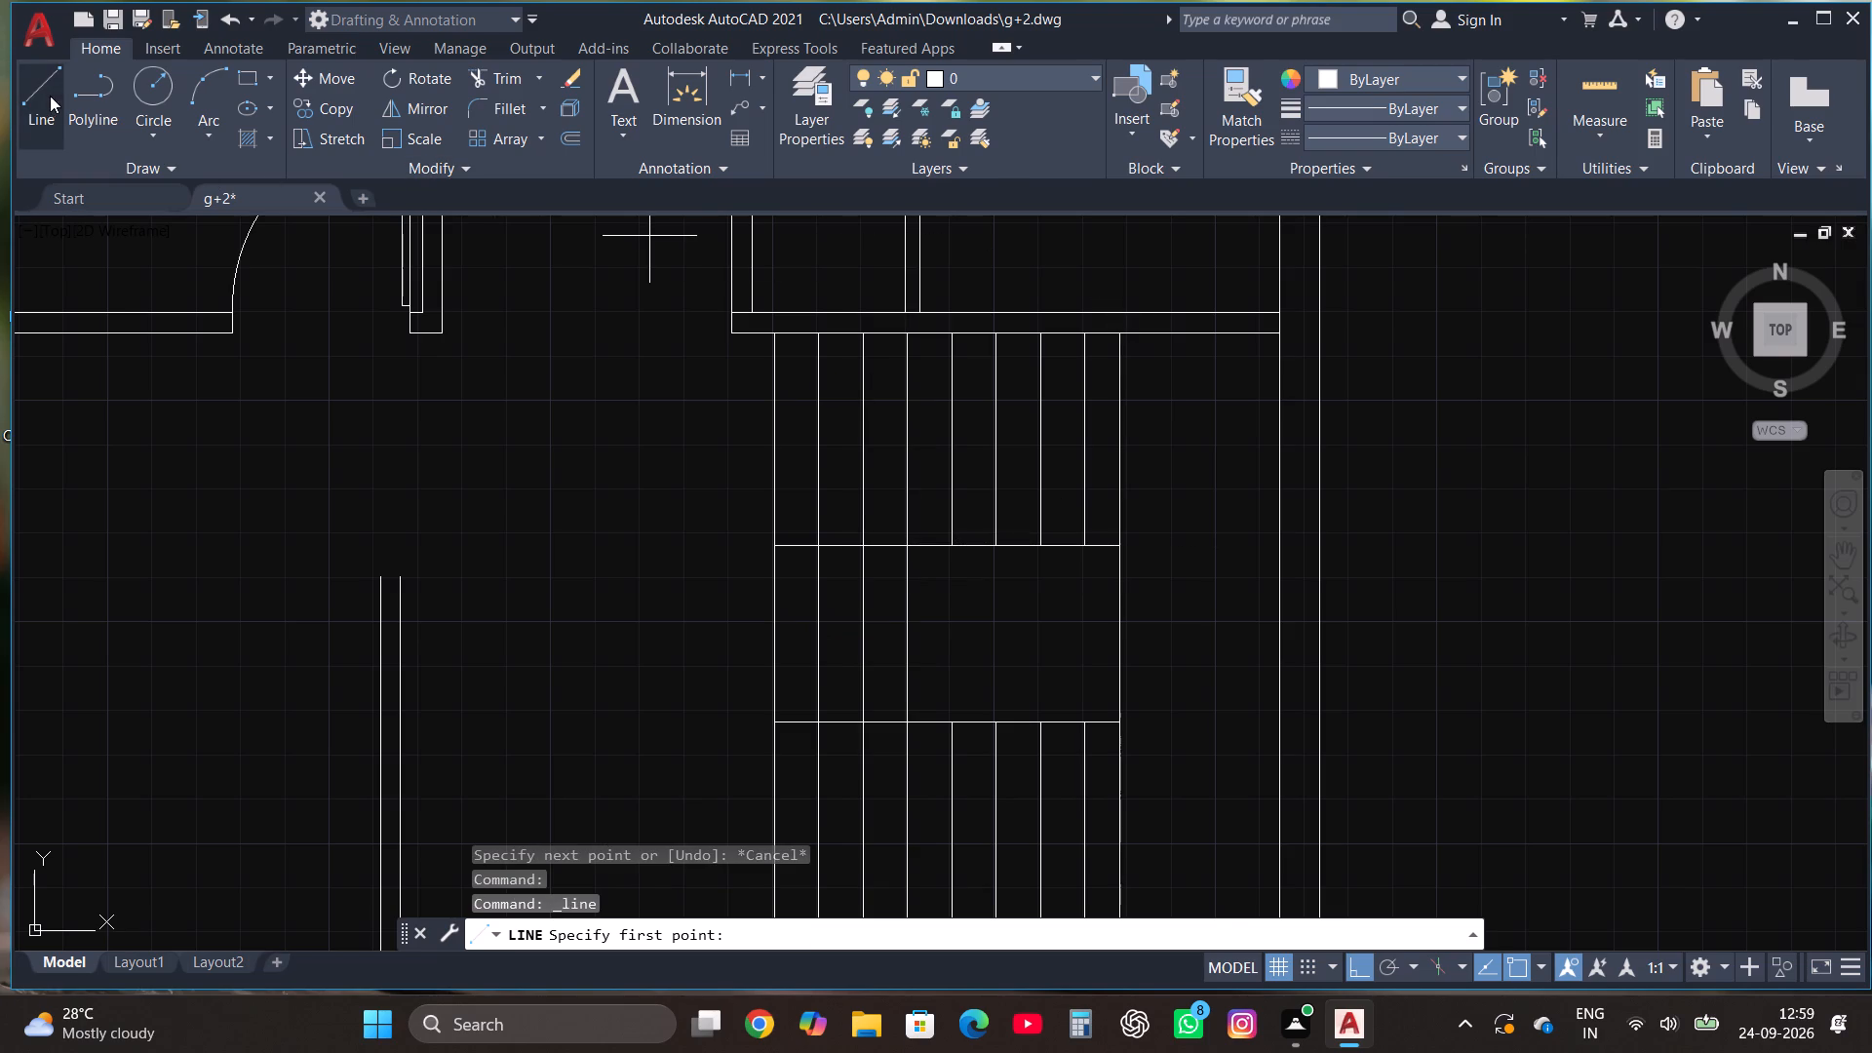
left_click(950, 726)
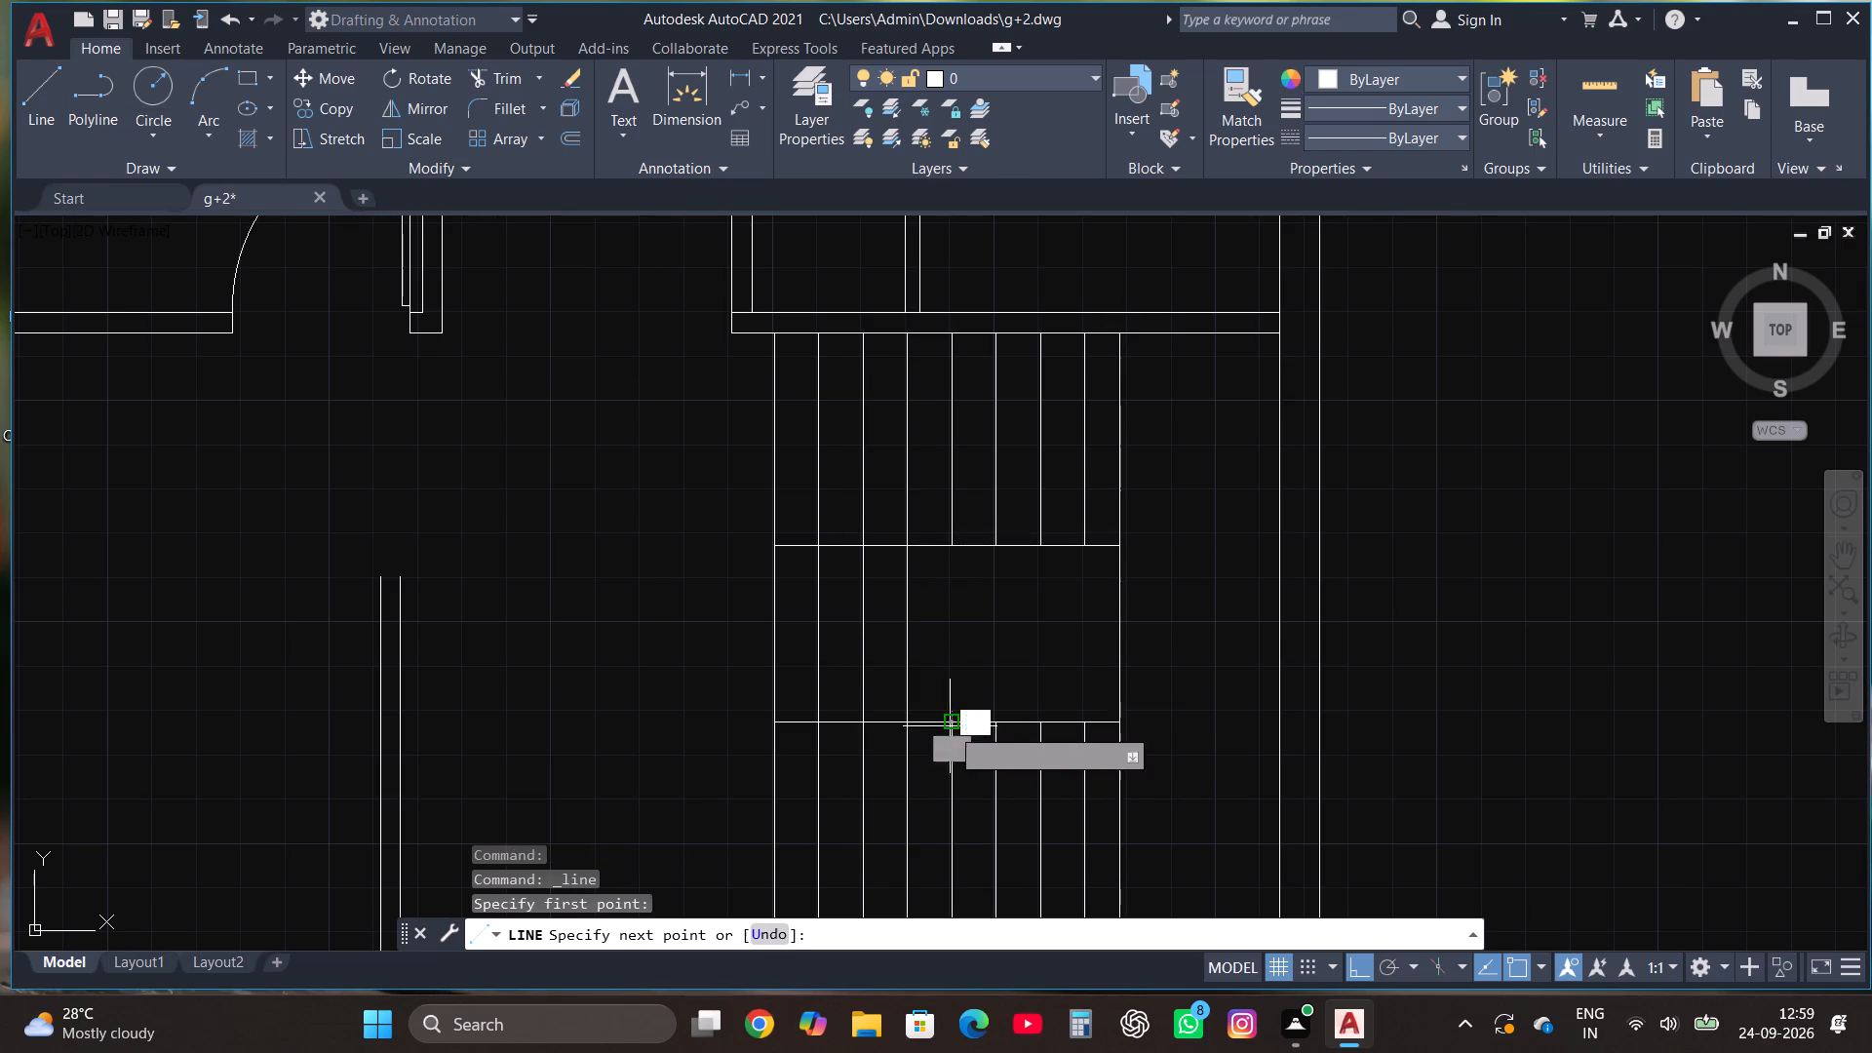
left_click(955, 545)
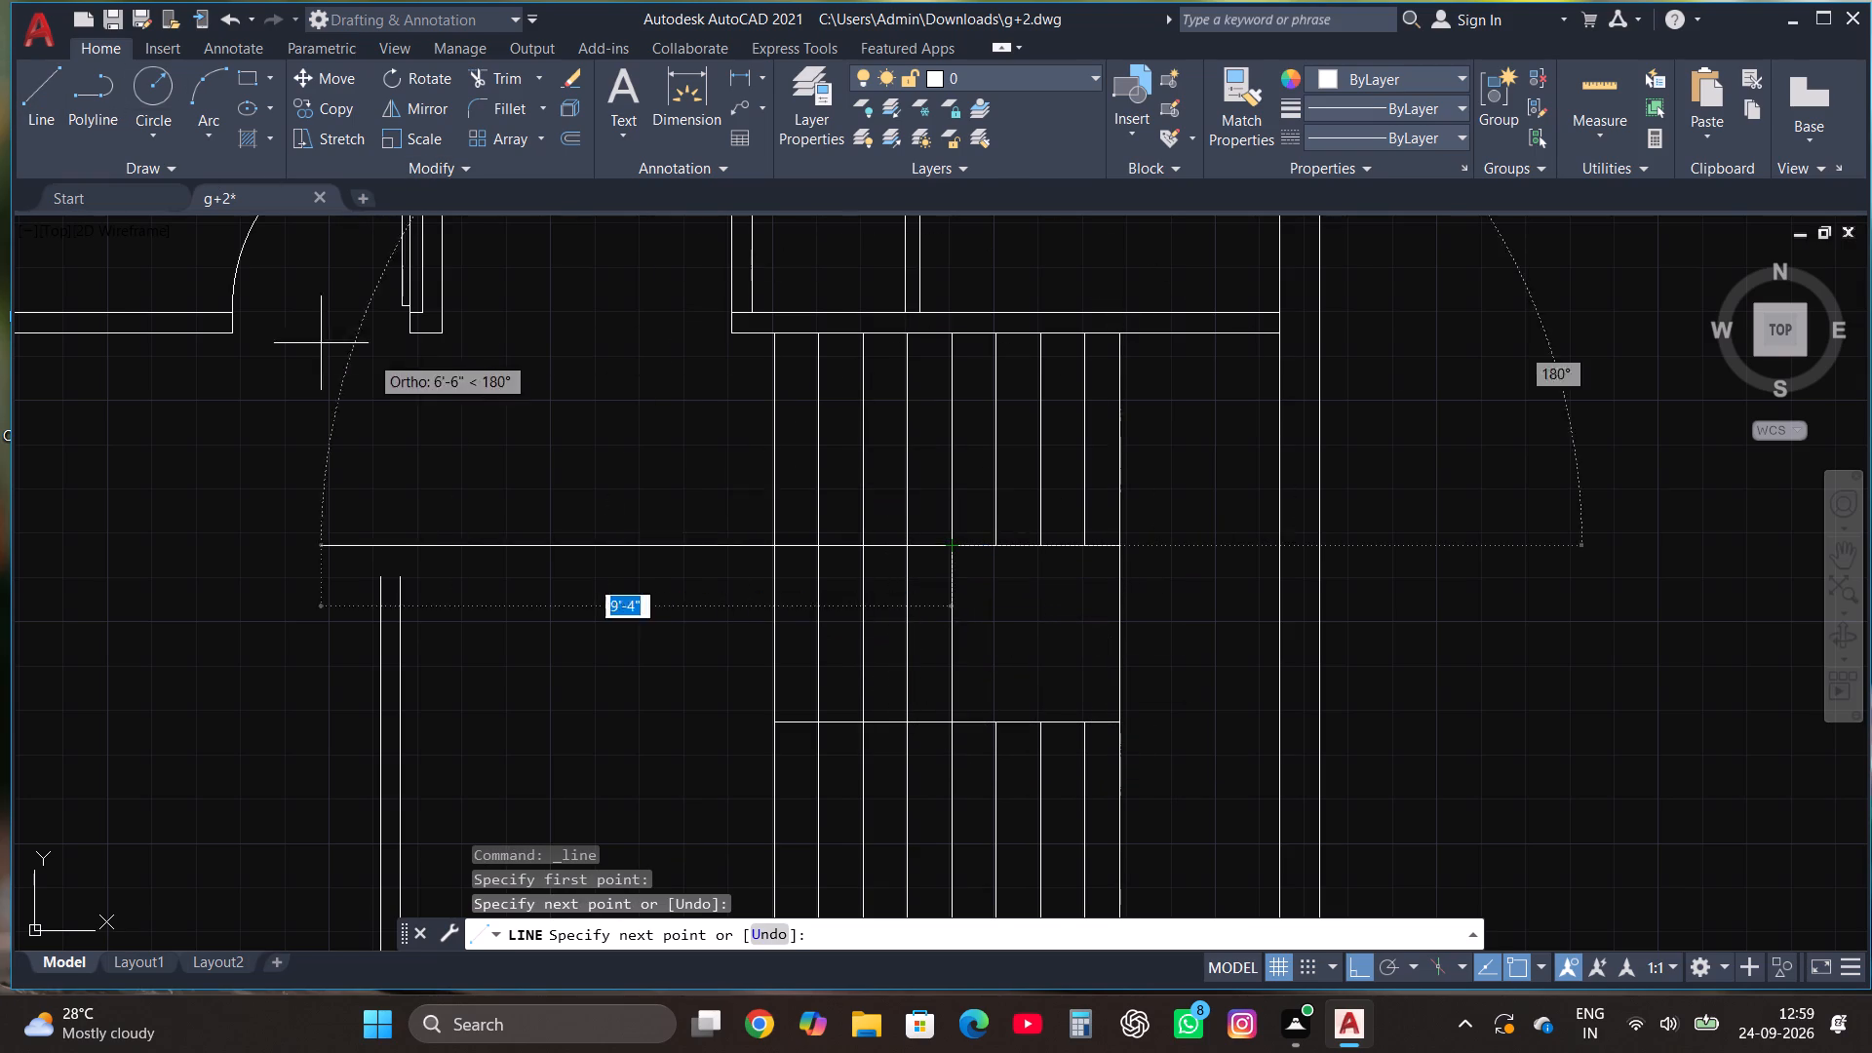
Draw vertical lines across the staircase gap along the sixth, seventh and eighth tread lines from the left, between the two horizontal lines.
left_click(46, 103)
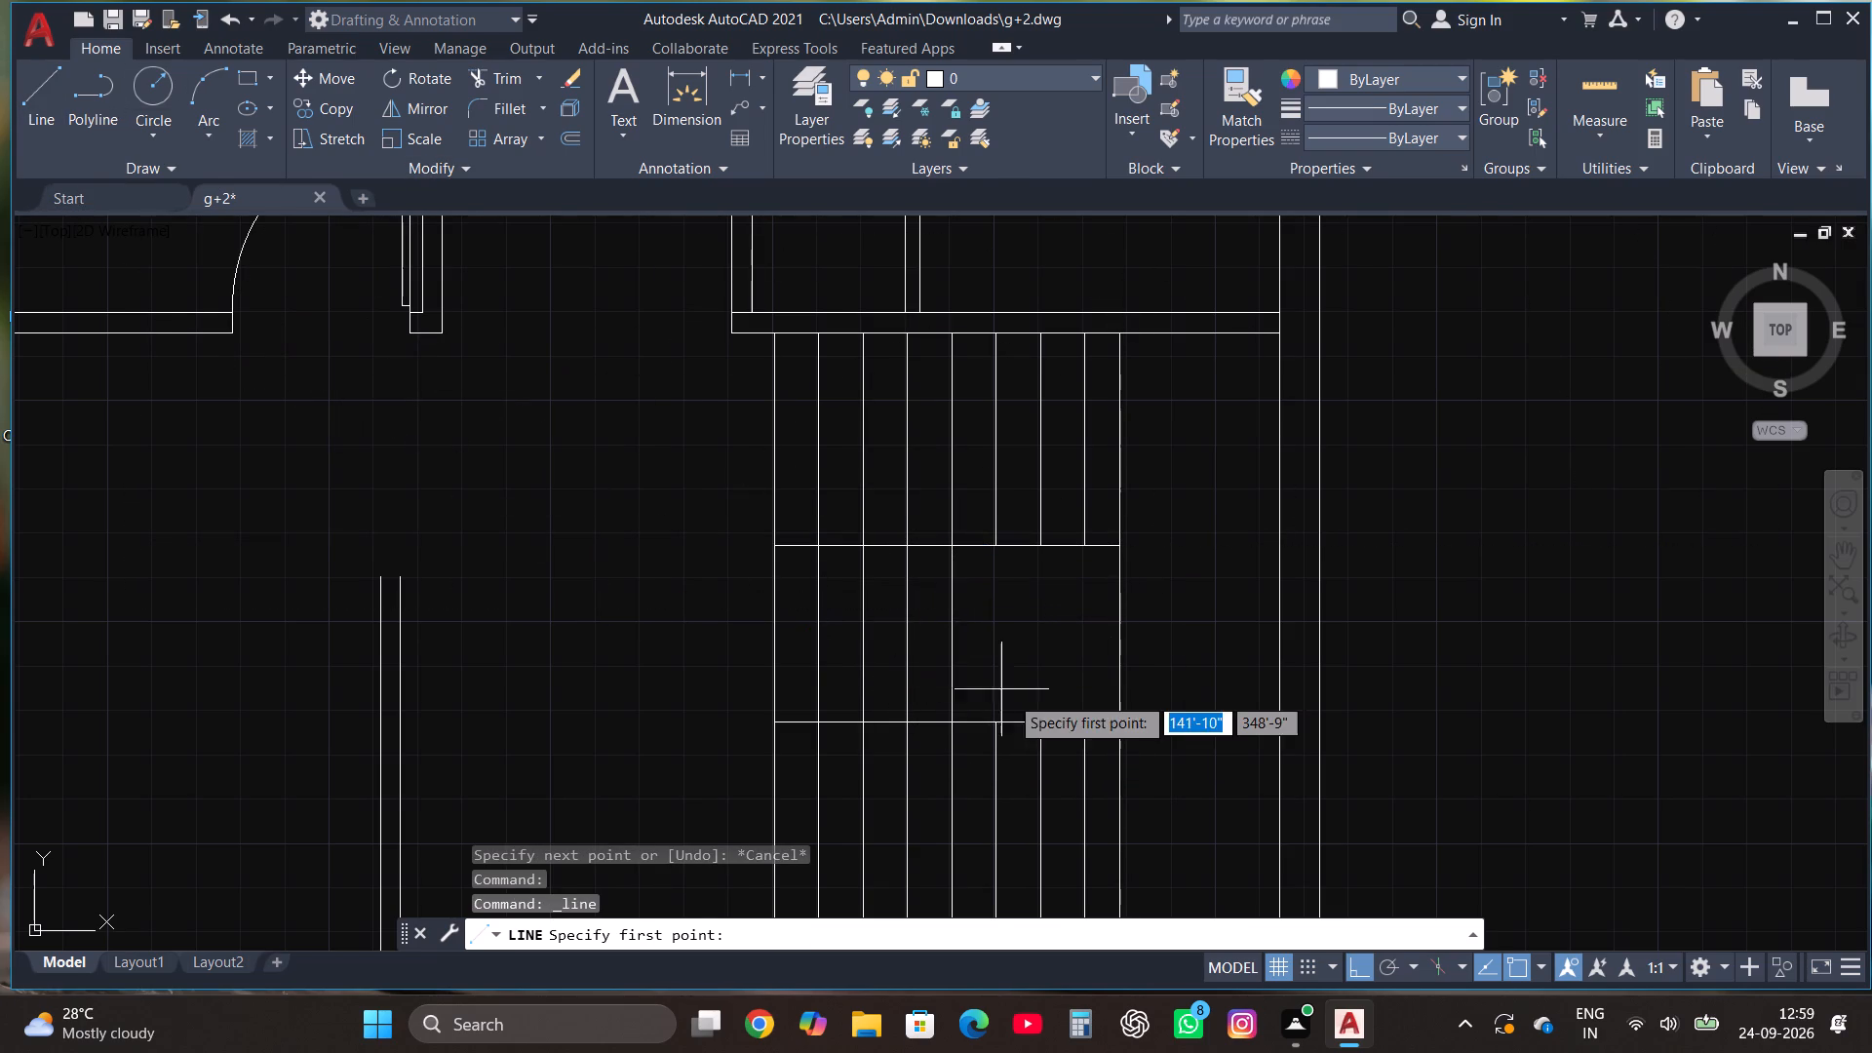
left_click(995, 722)
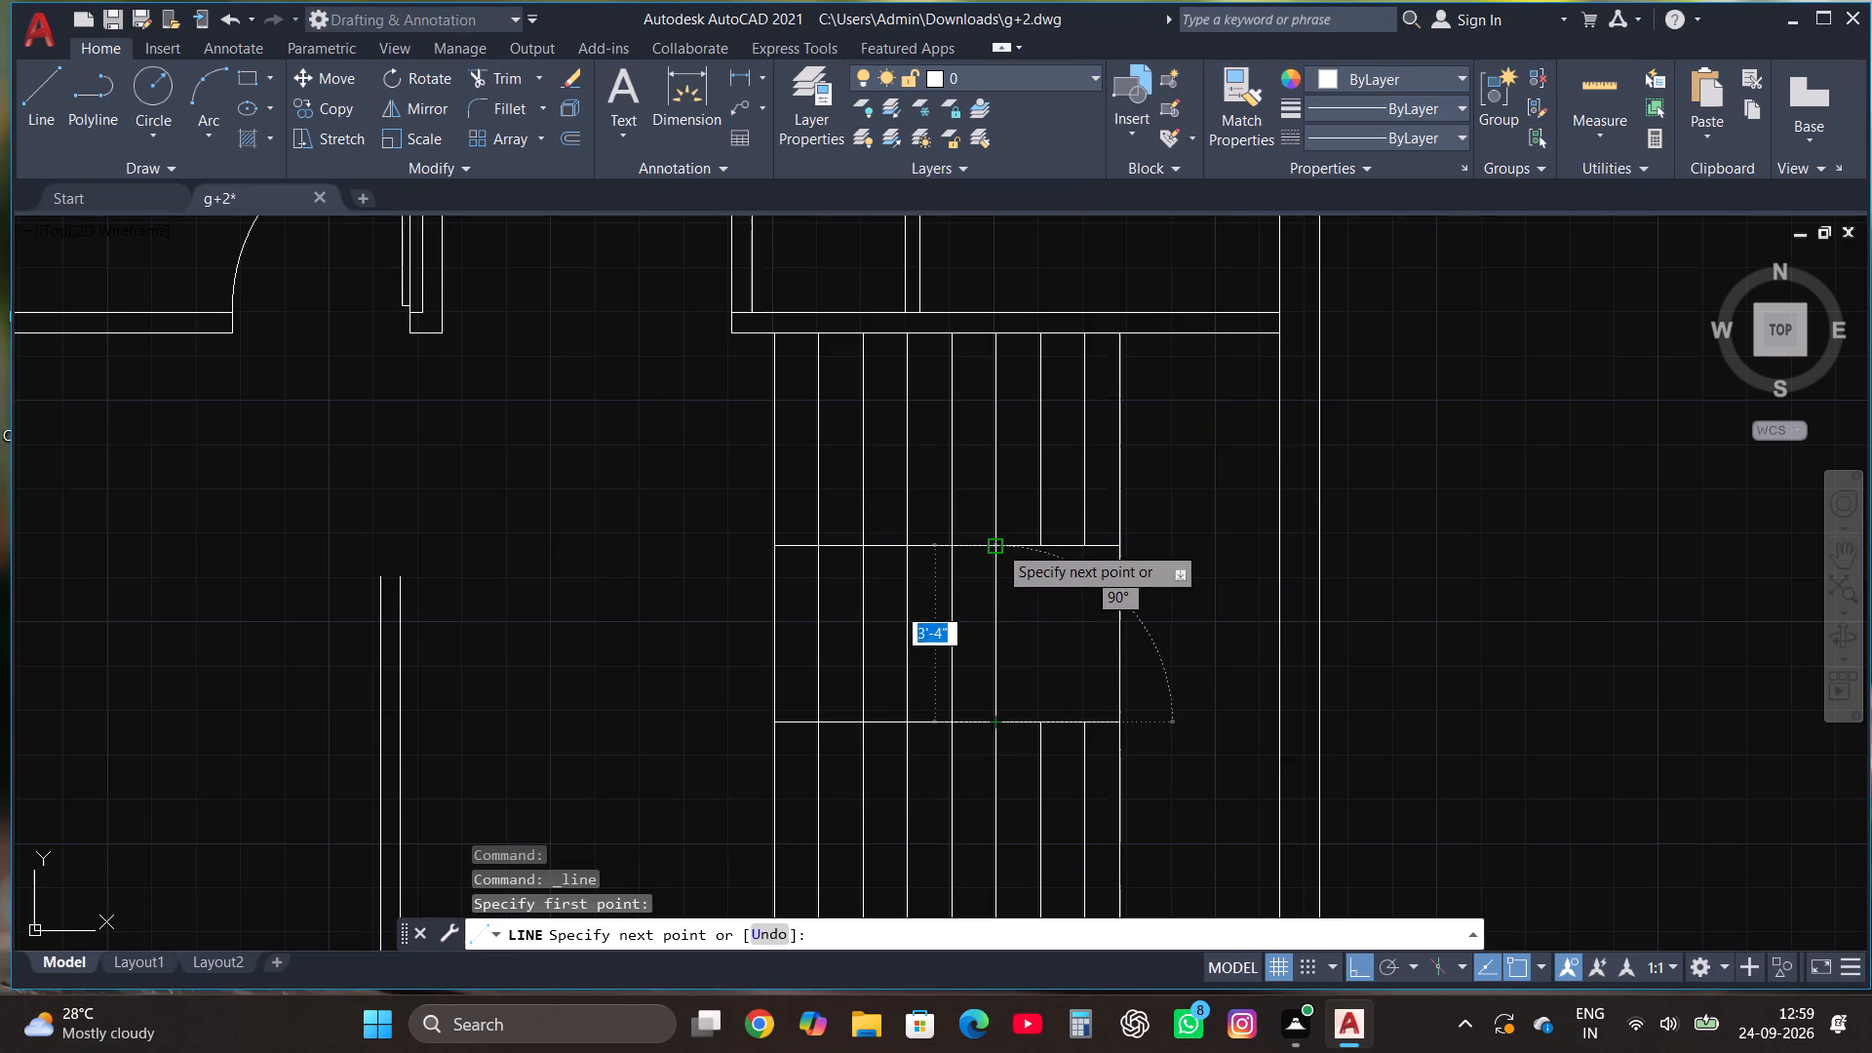
left_click(997, 542)
left_click(36, 89)
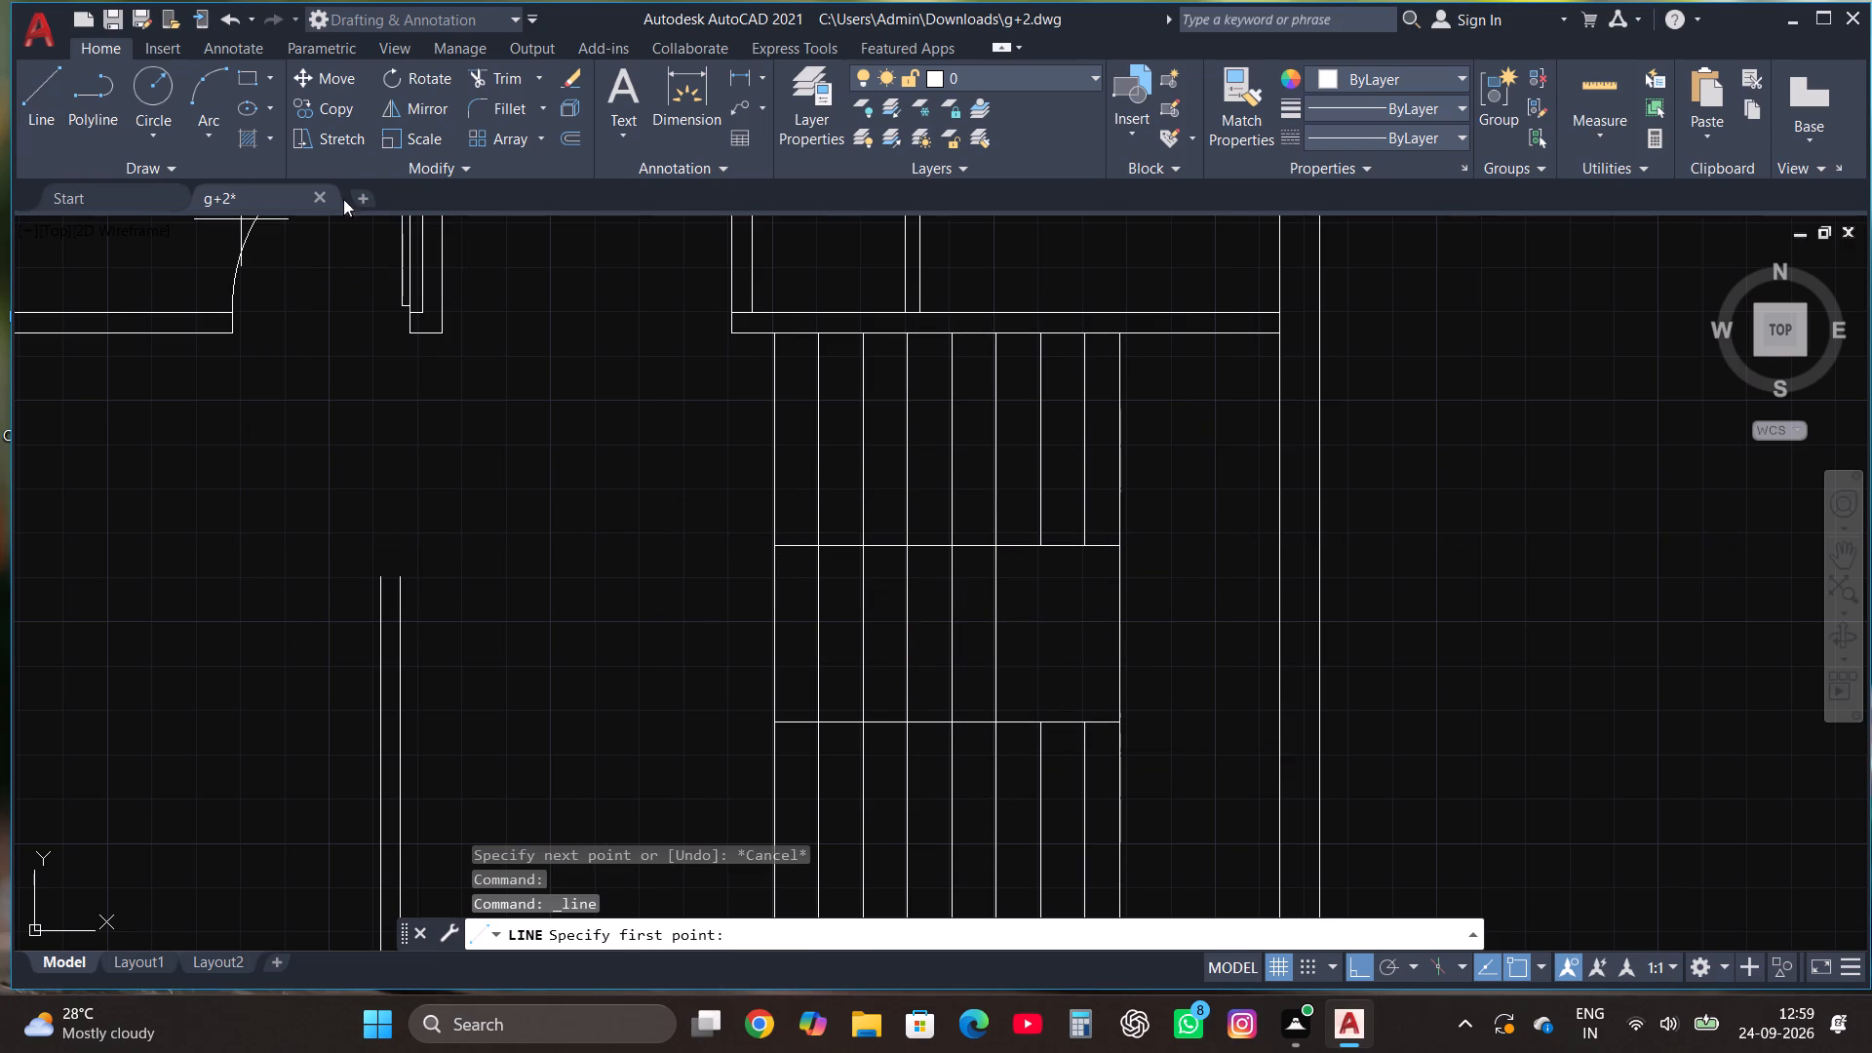
left_click(1039, 721)
left_click(1038, 545)
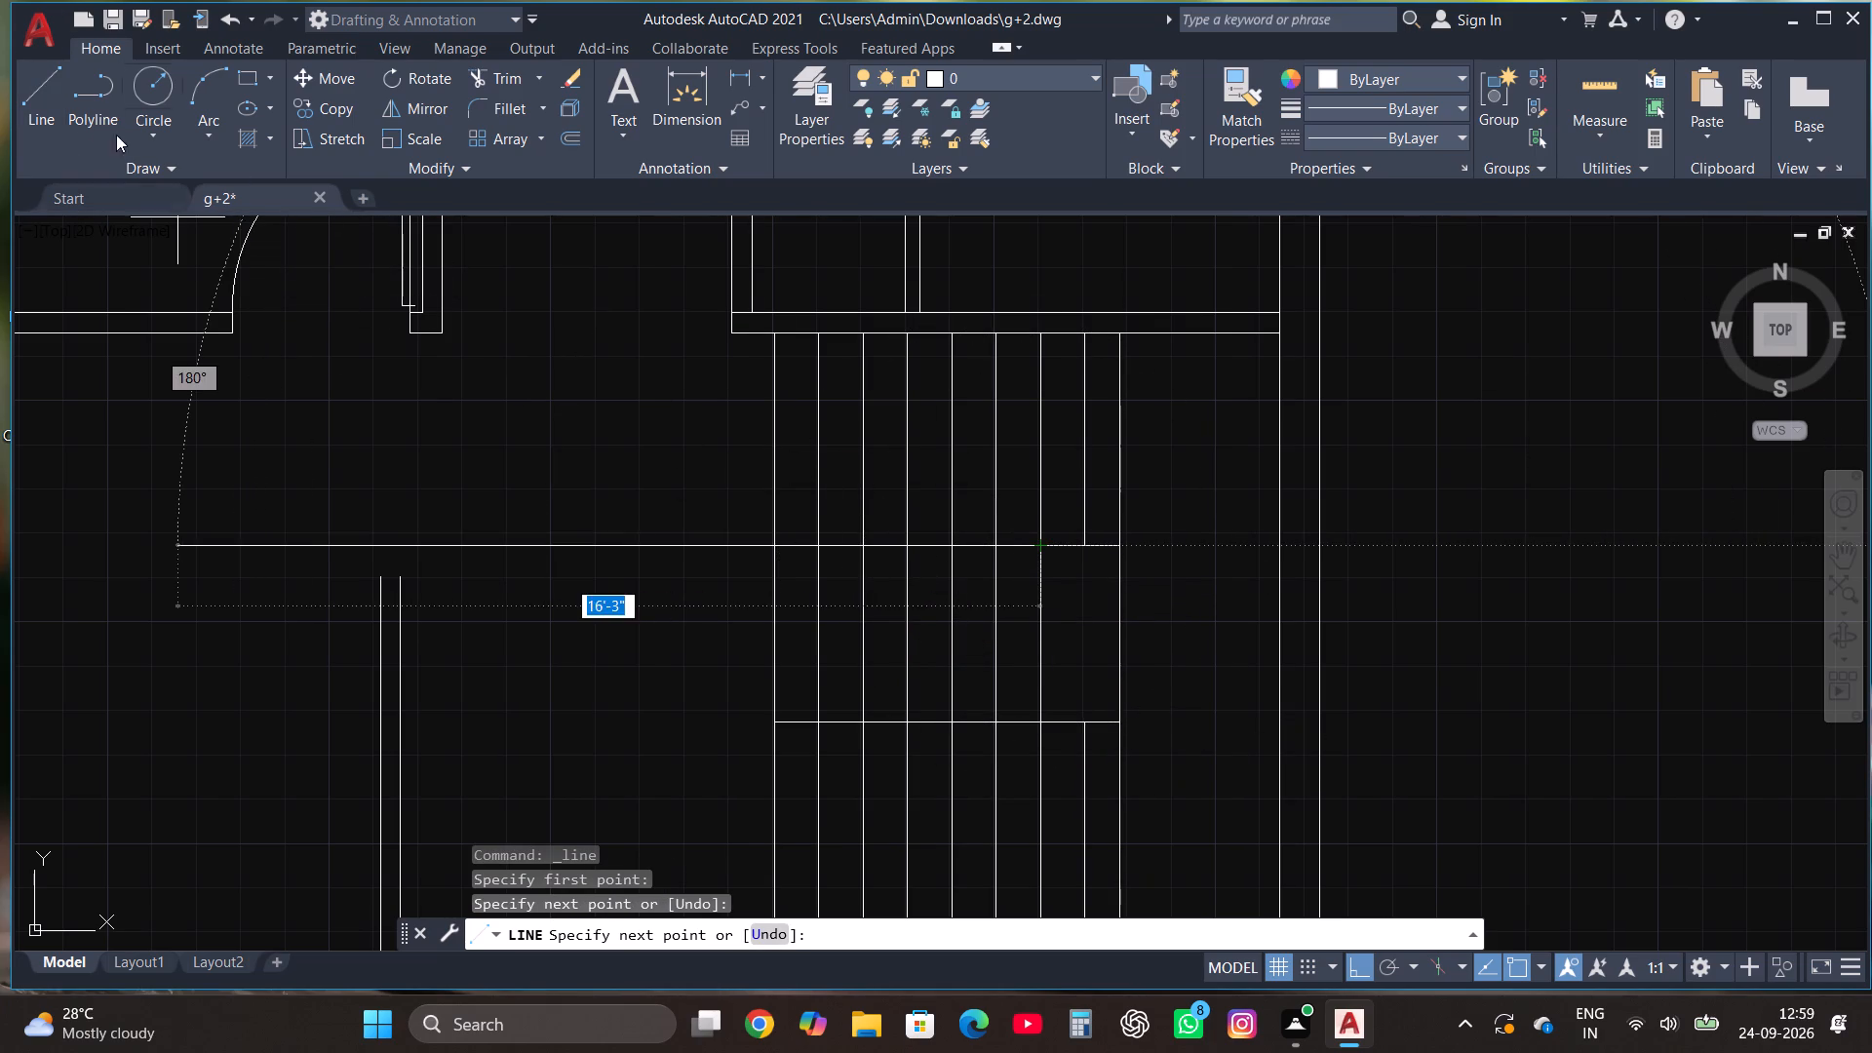
left_click(46, 94)
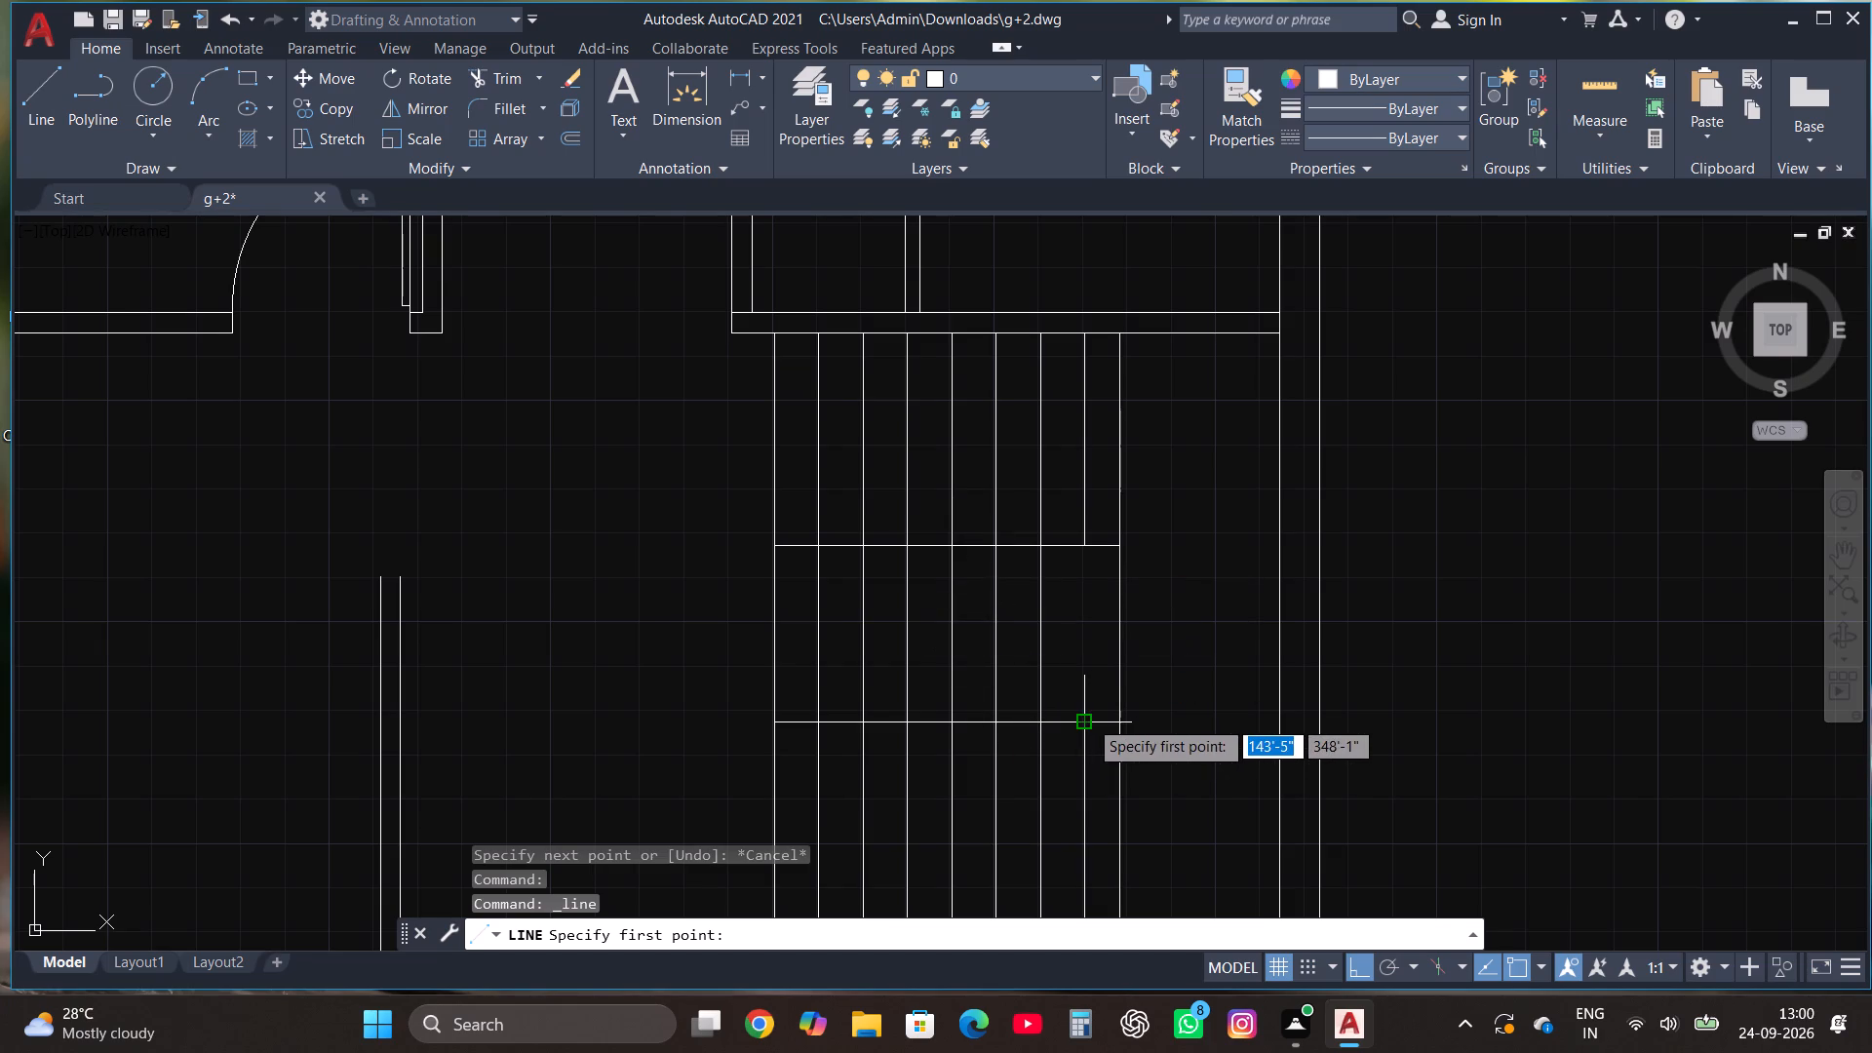
left_click(1091, 719)
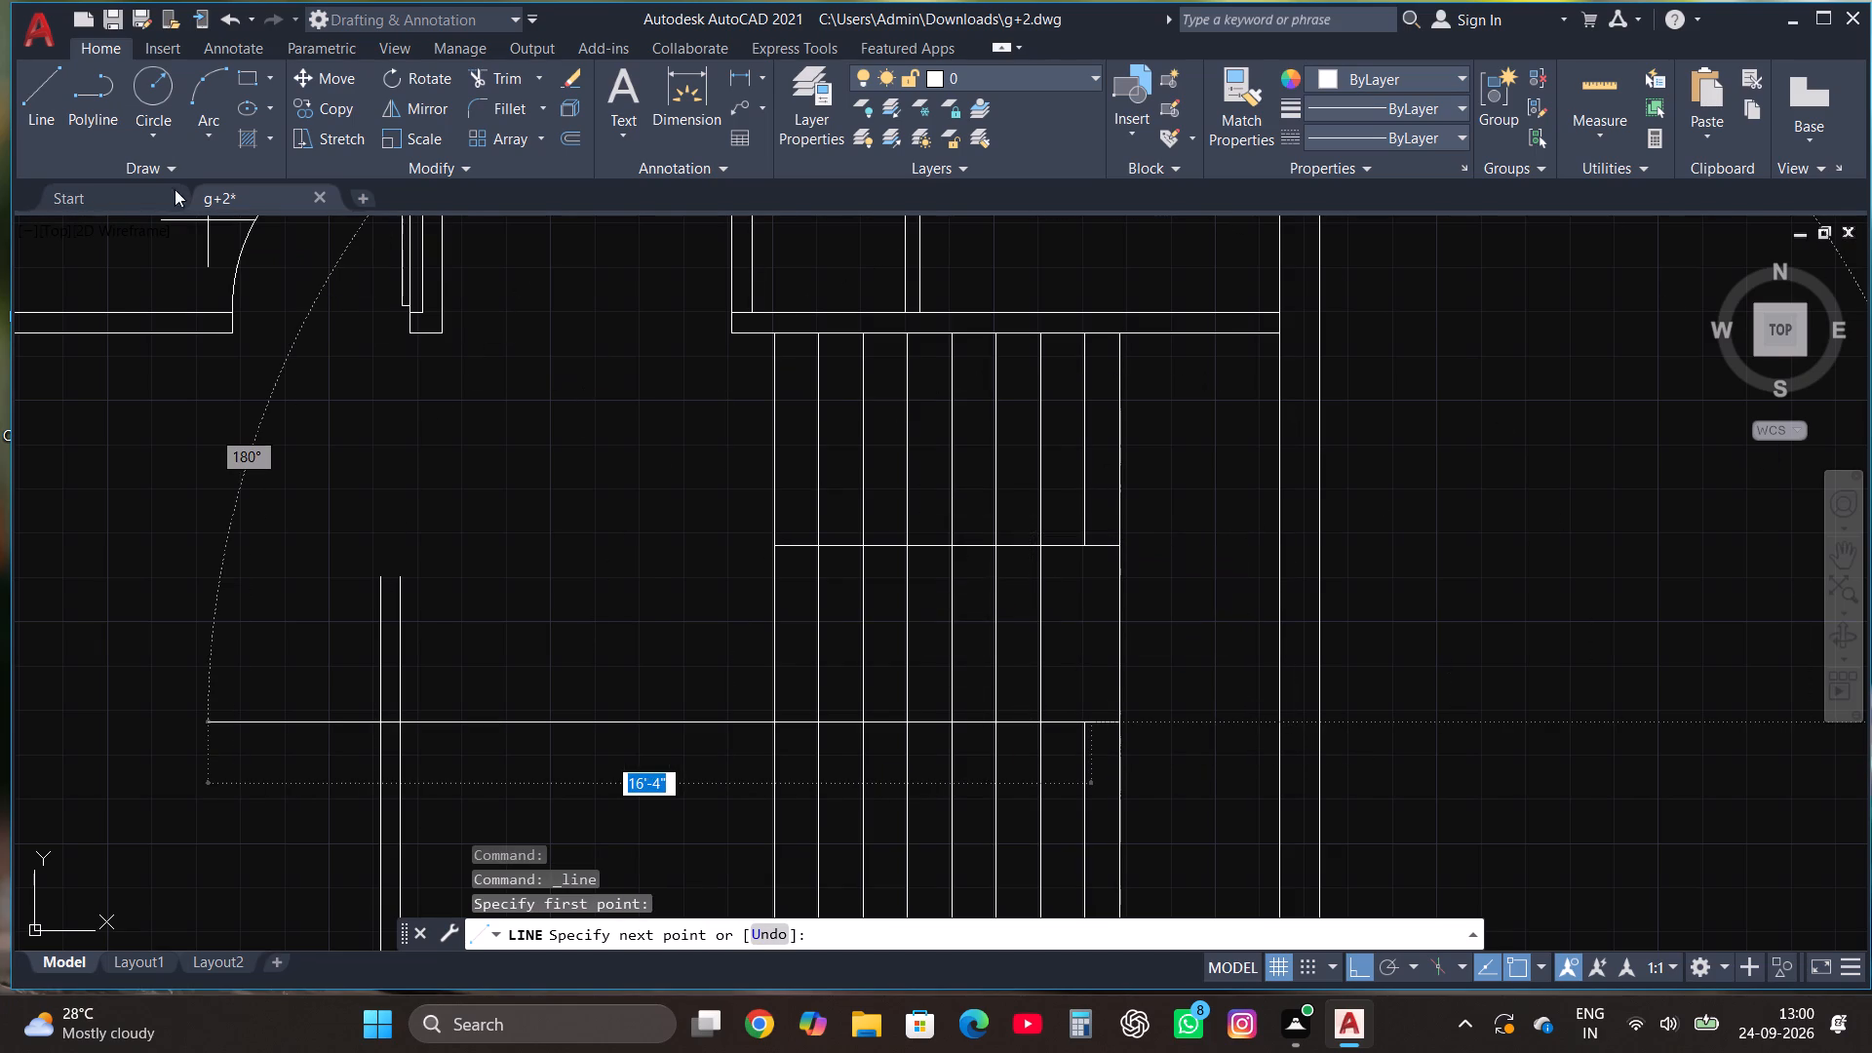
left_click(38, 84)
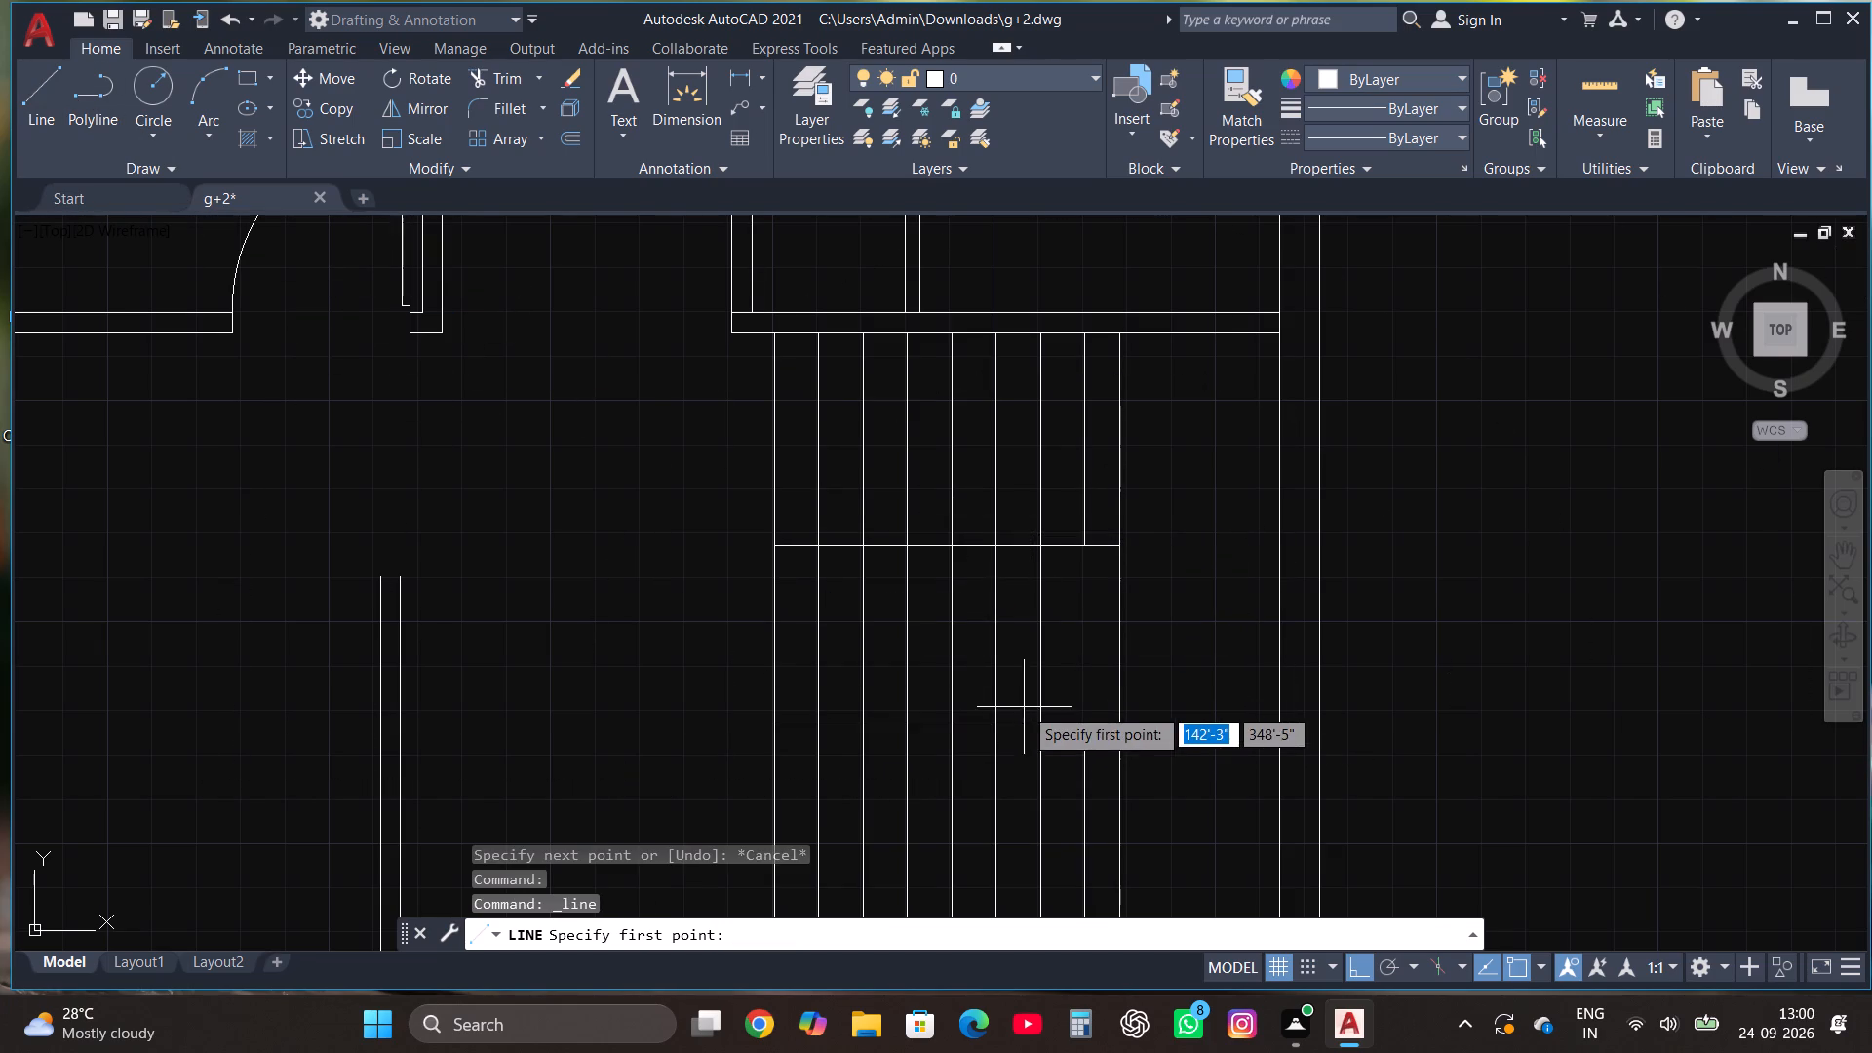
left_click(1081, 725)
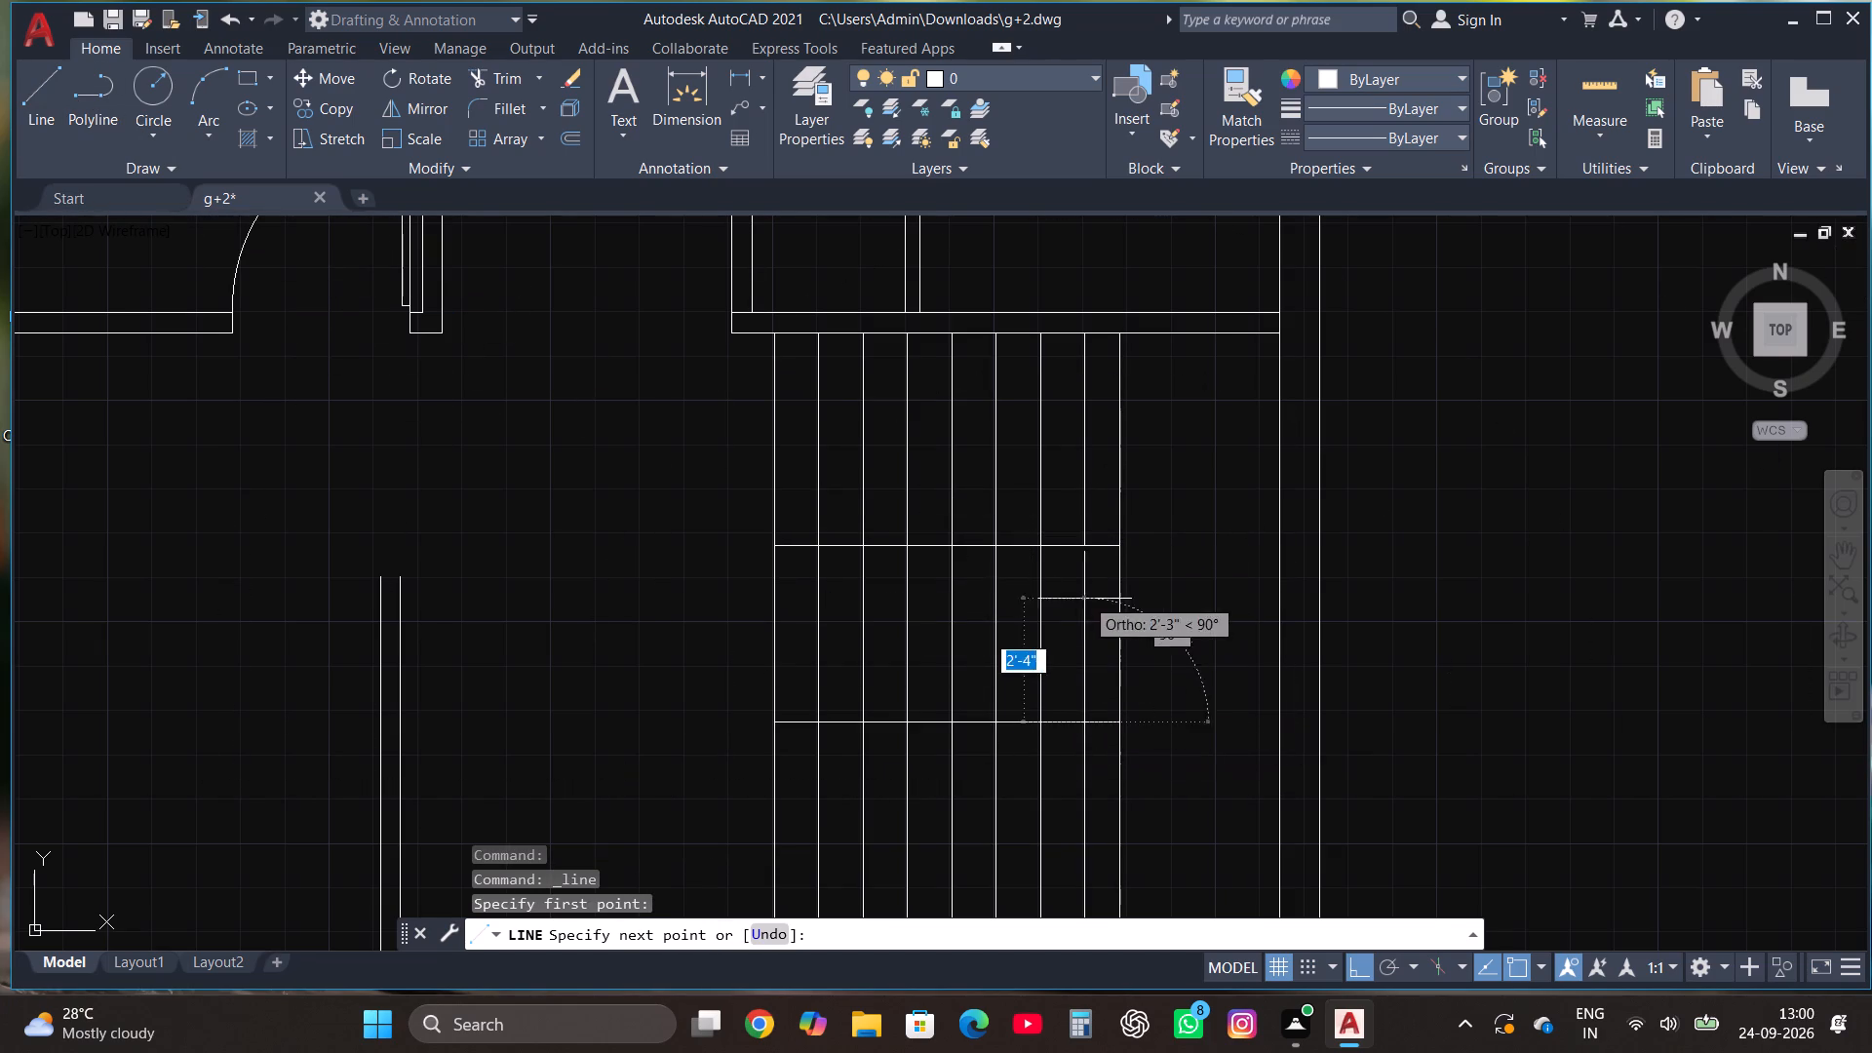
left_click(1085, 539)
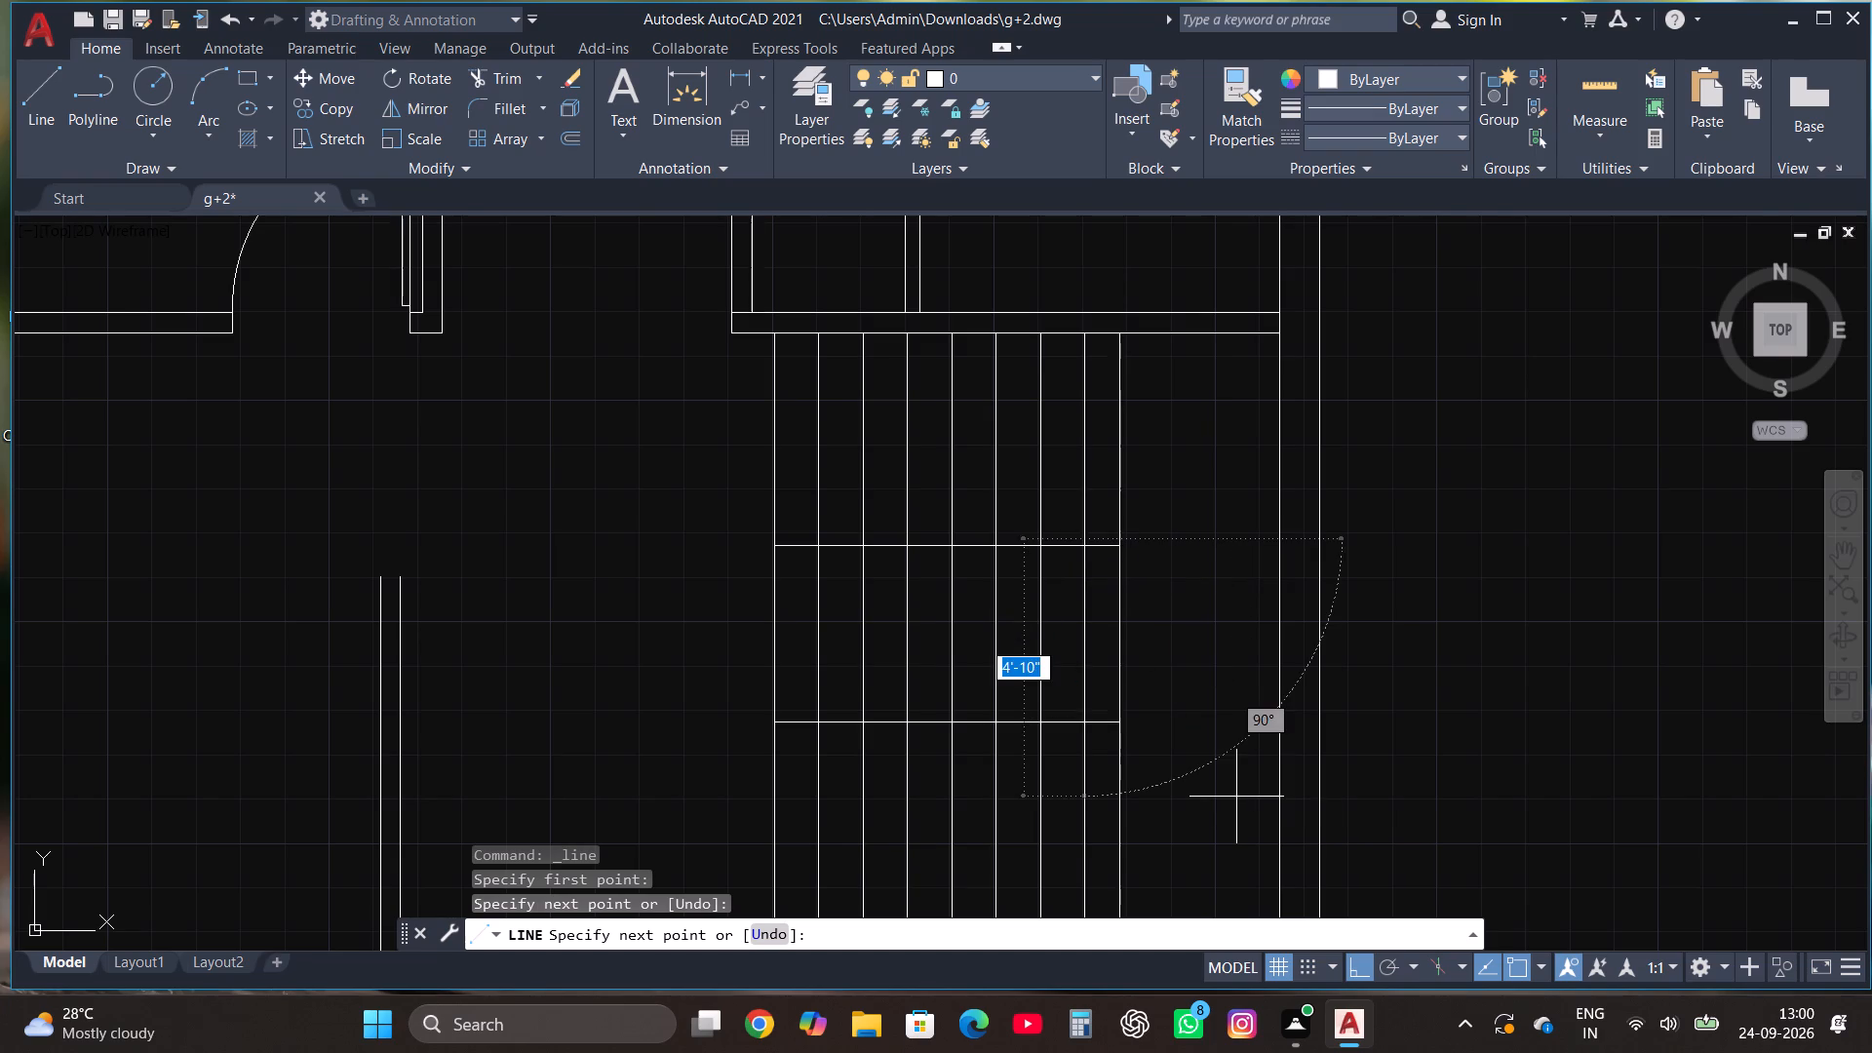
key("Escape")
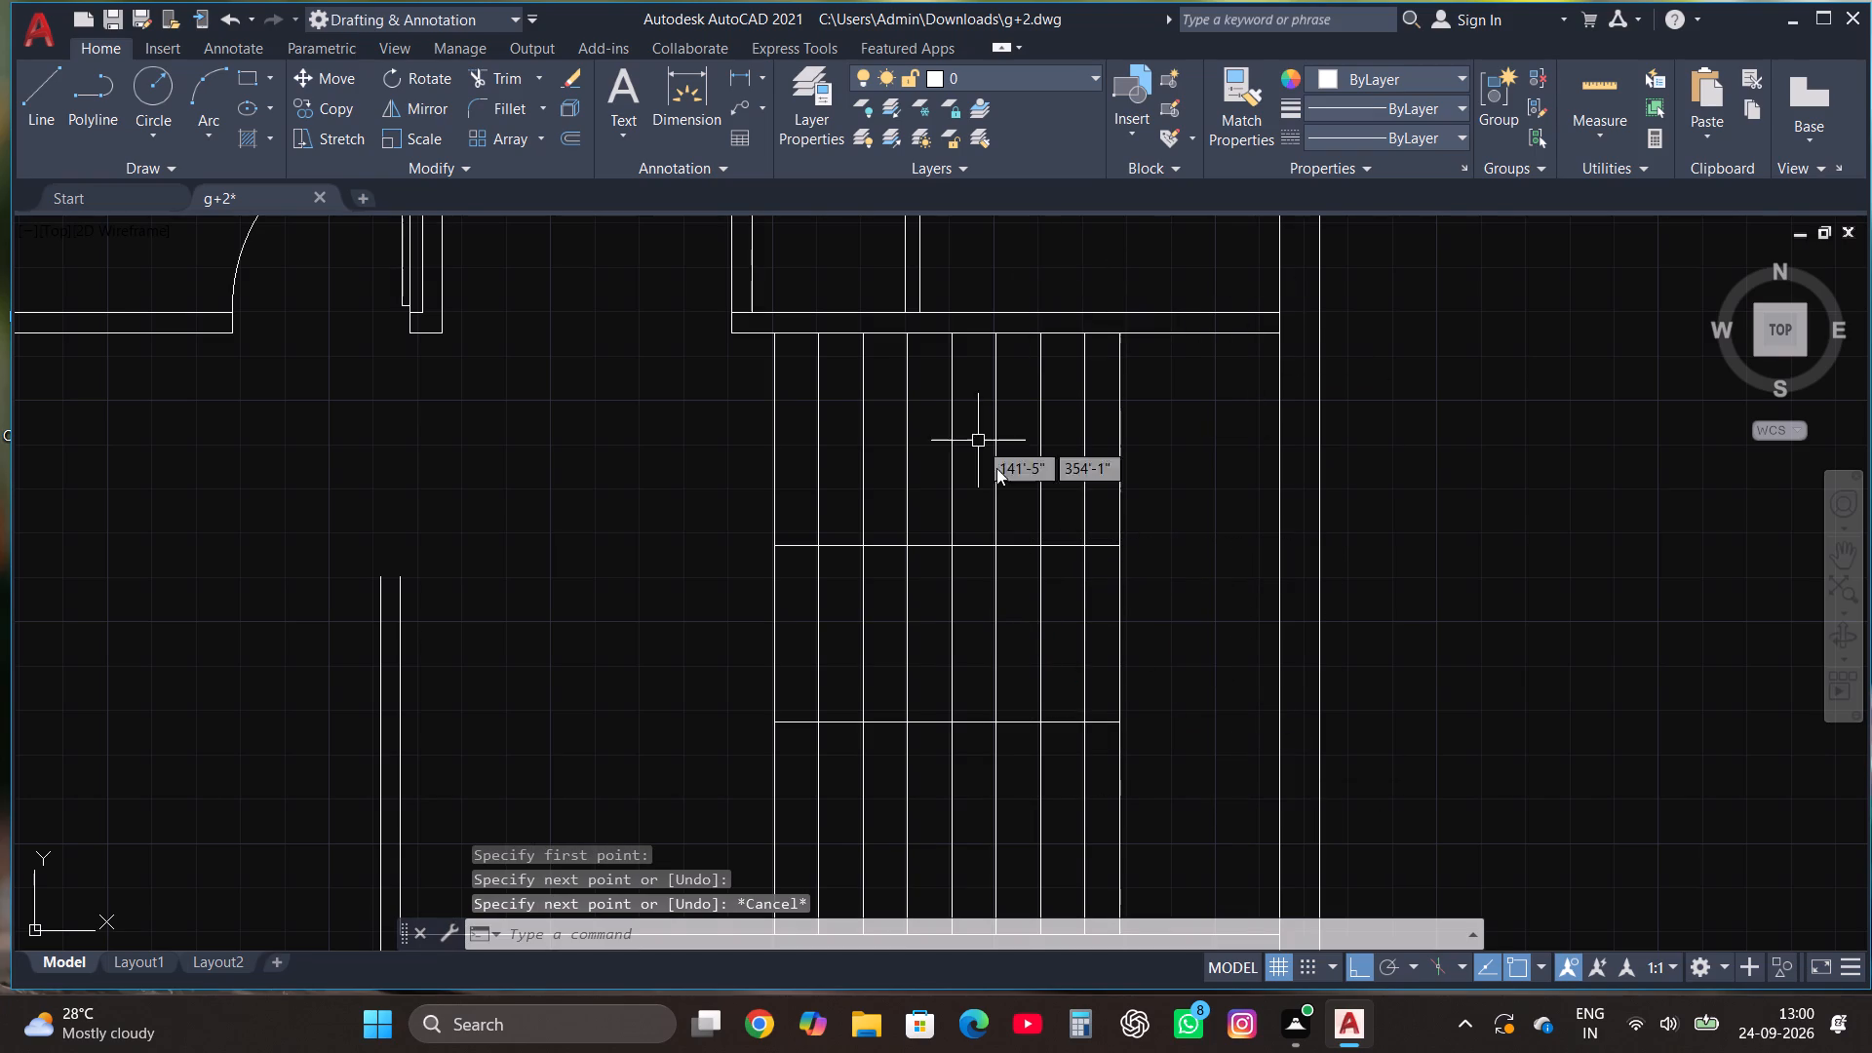
Move the staircase's upper horizontal line down by 1'.
left_click(1022, 546)
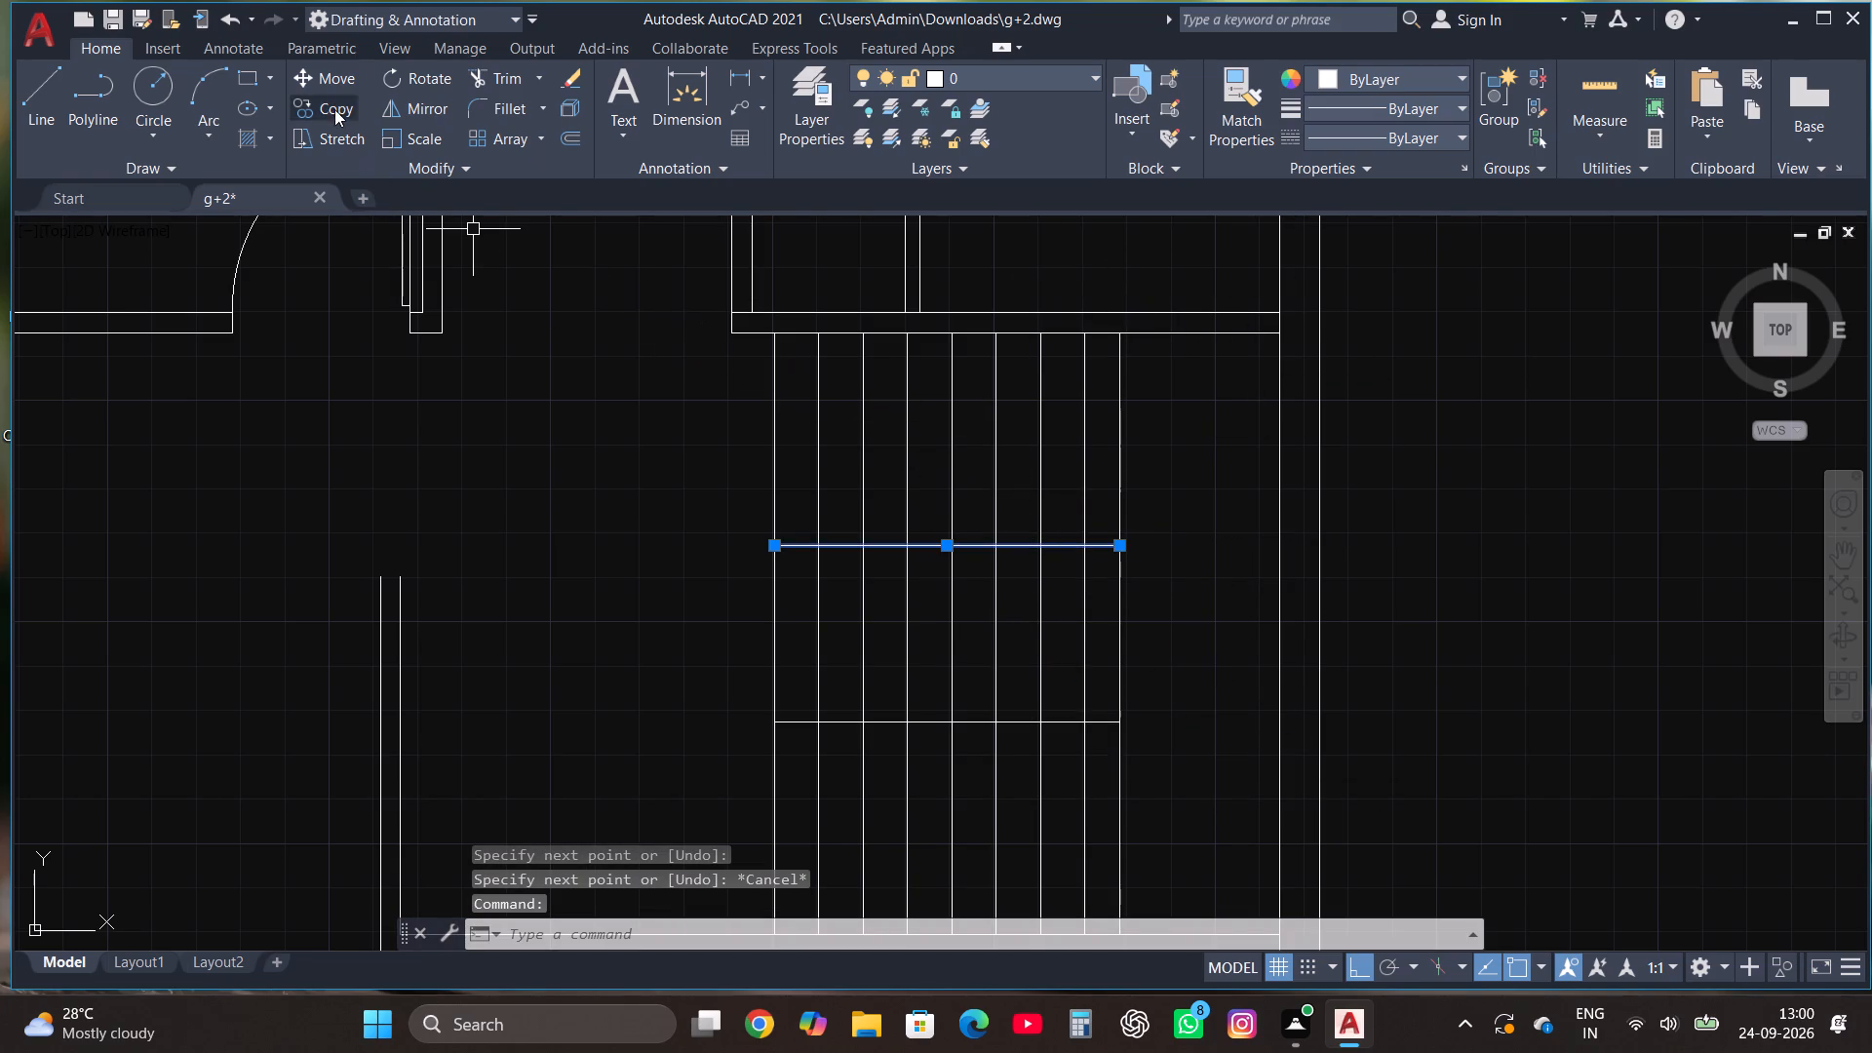
left_click(324, 83)
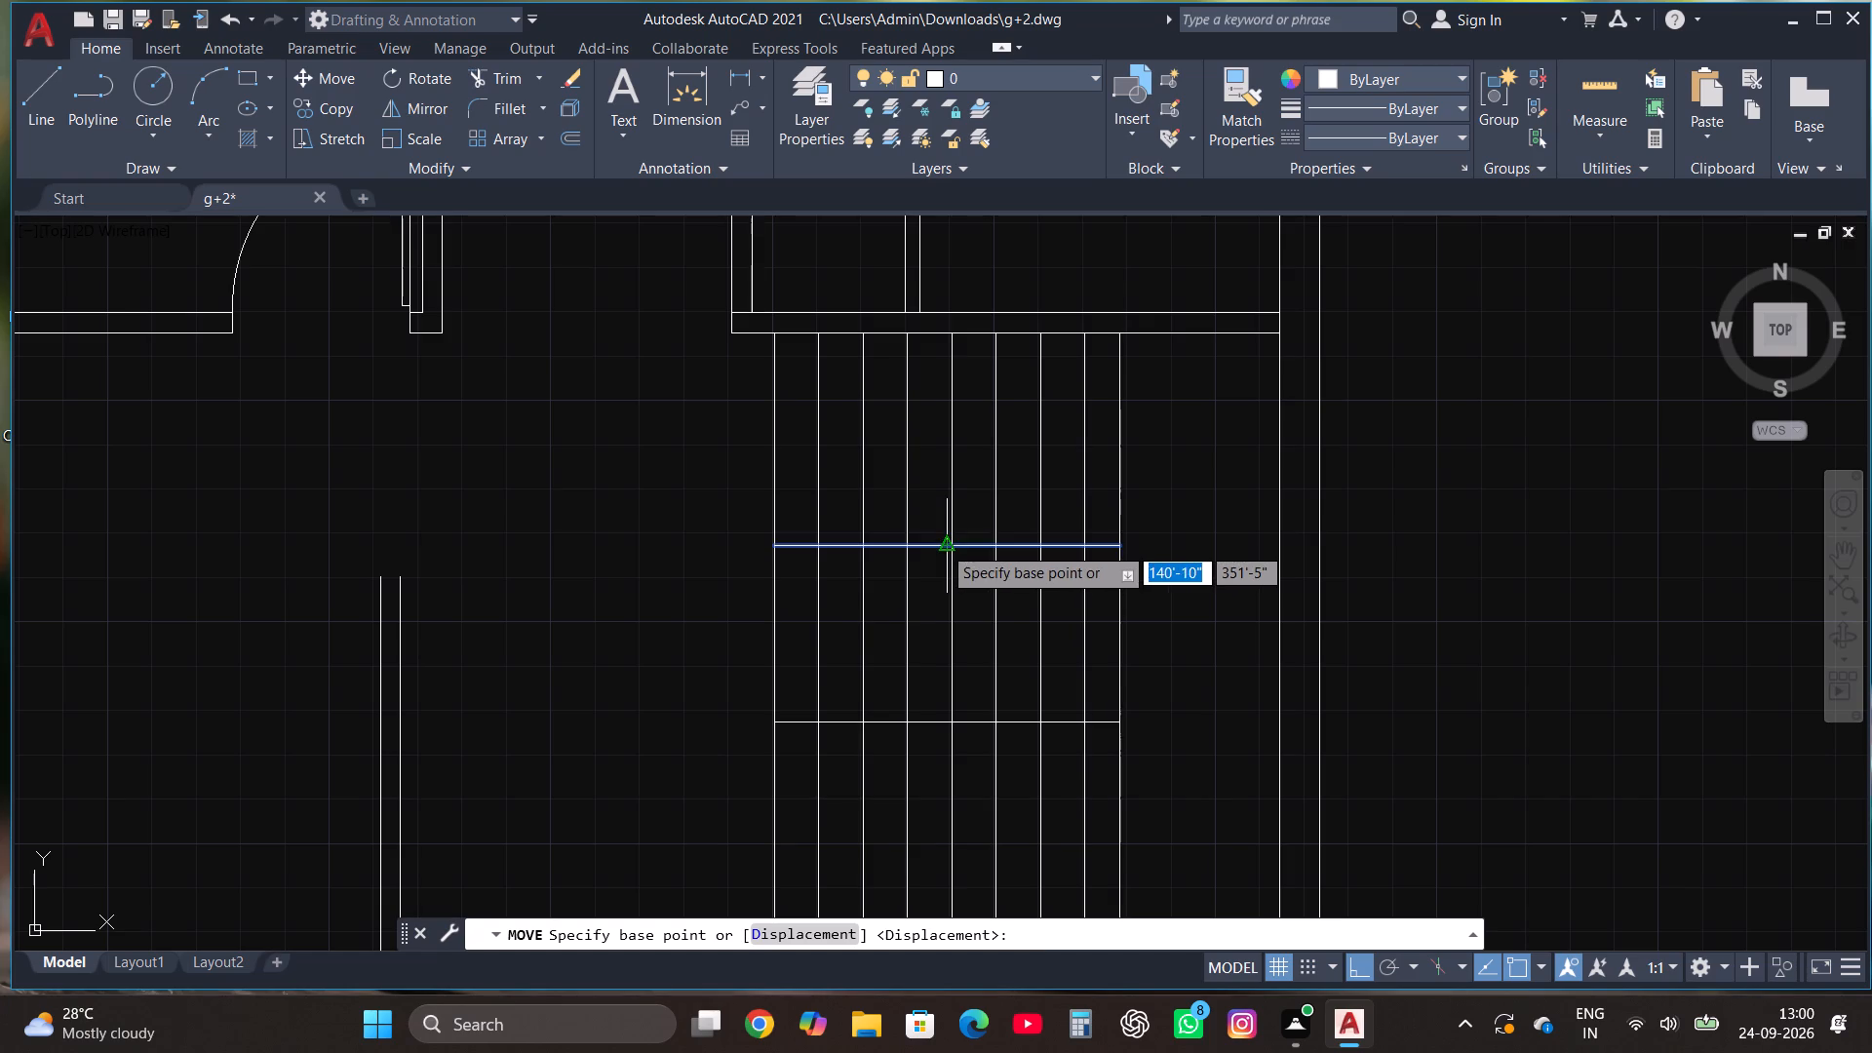
left_click(942, 545)
type("1'")
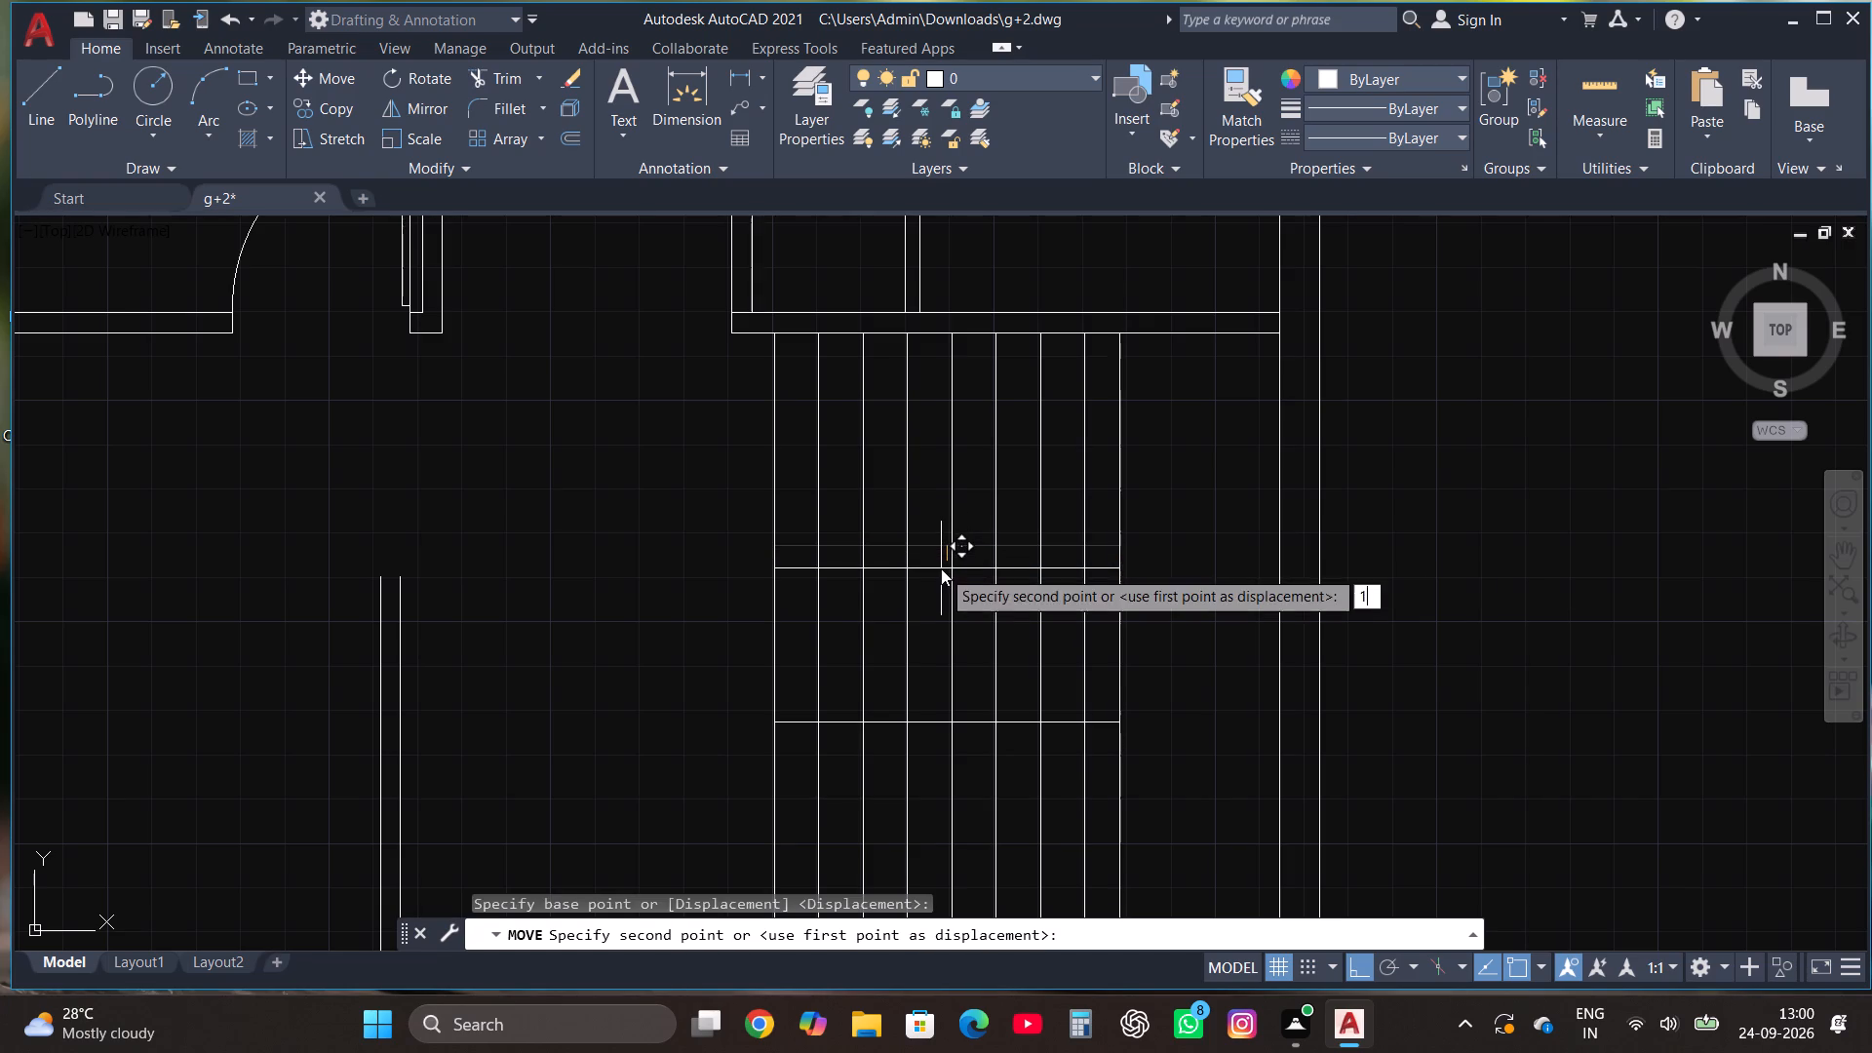
key("Return")
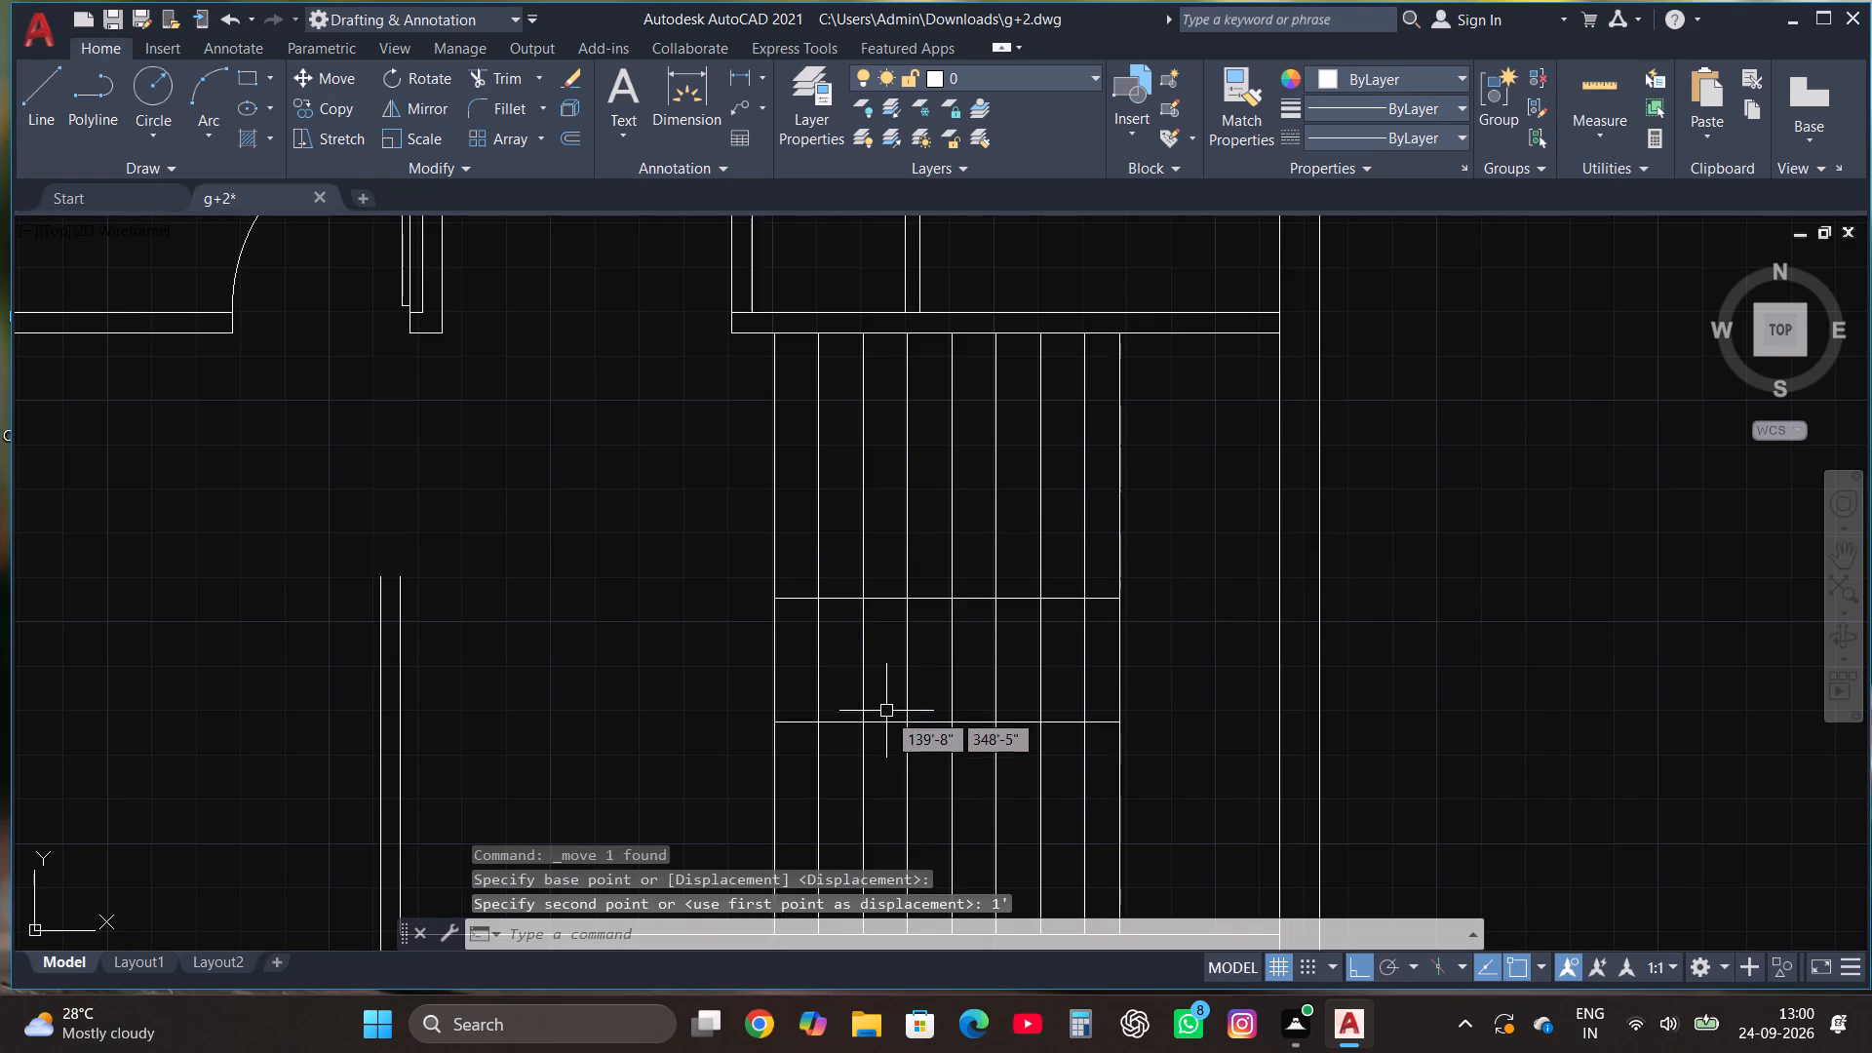
Move the staircase's lower horizontal line up by 1'.
left_click(885, 721)
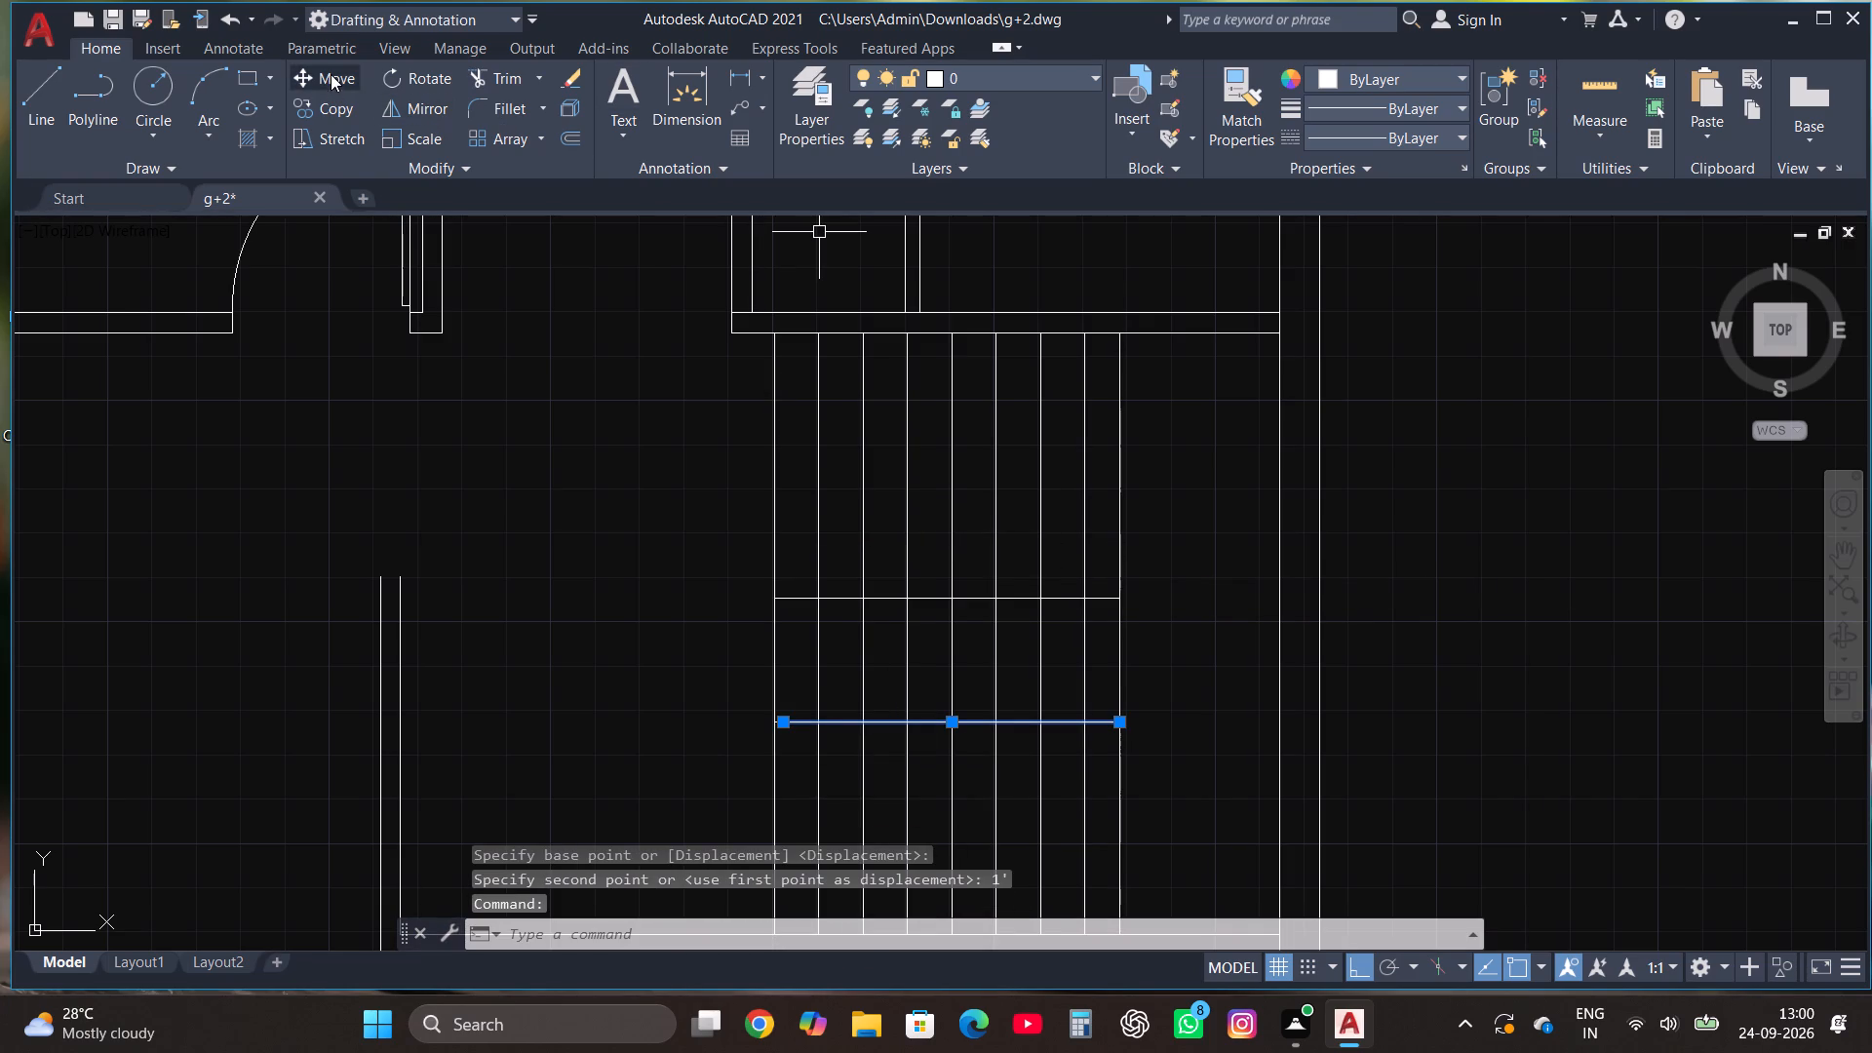
left_click(331, 74)
left_click(838, 724)
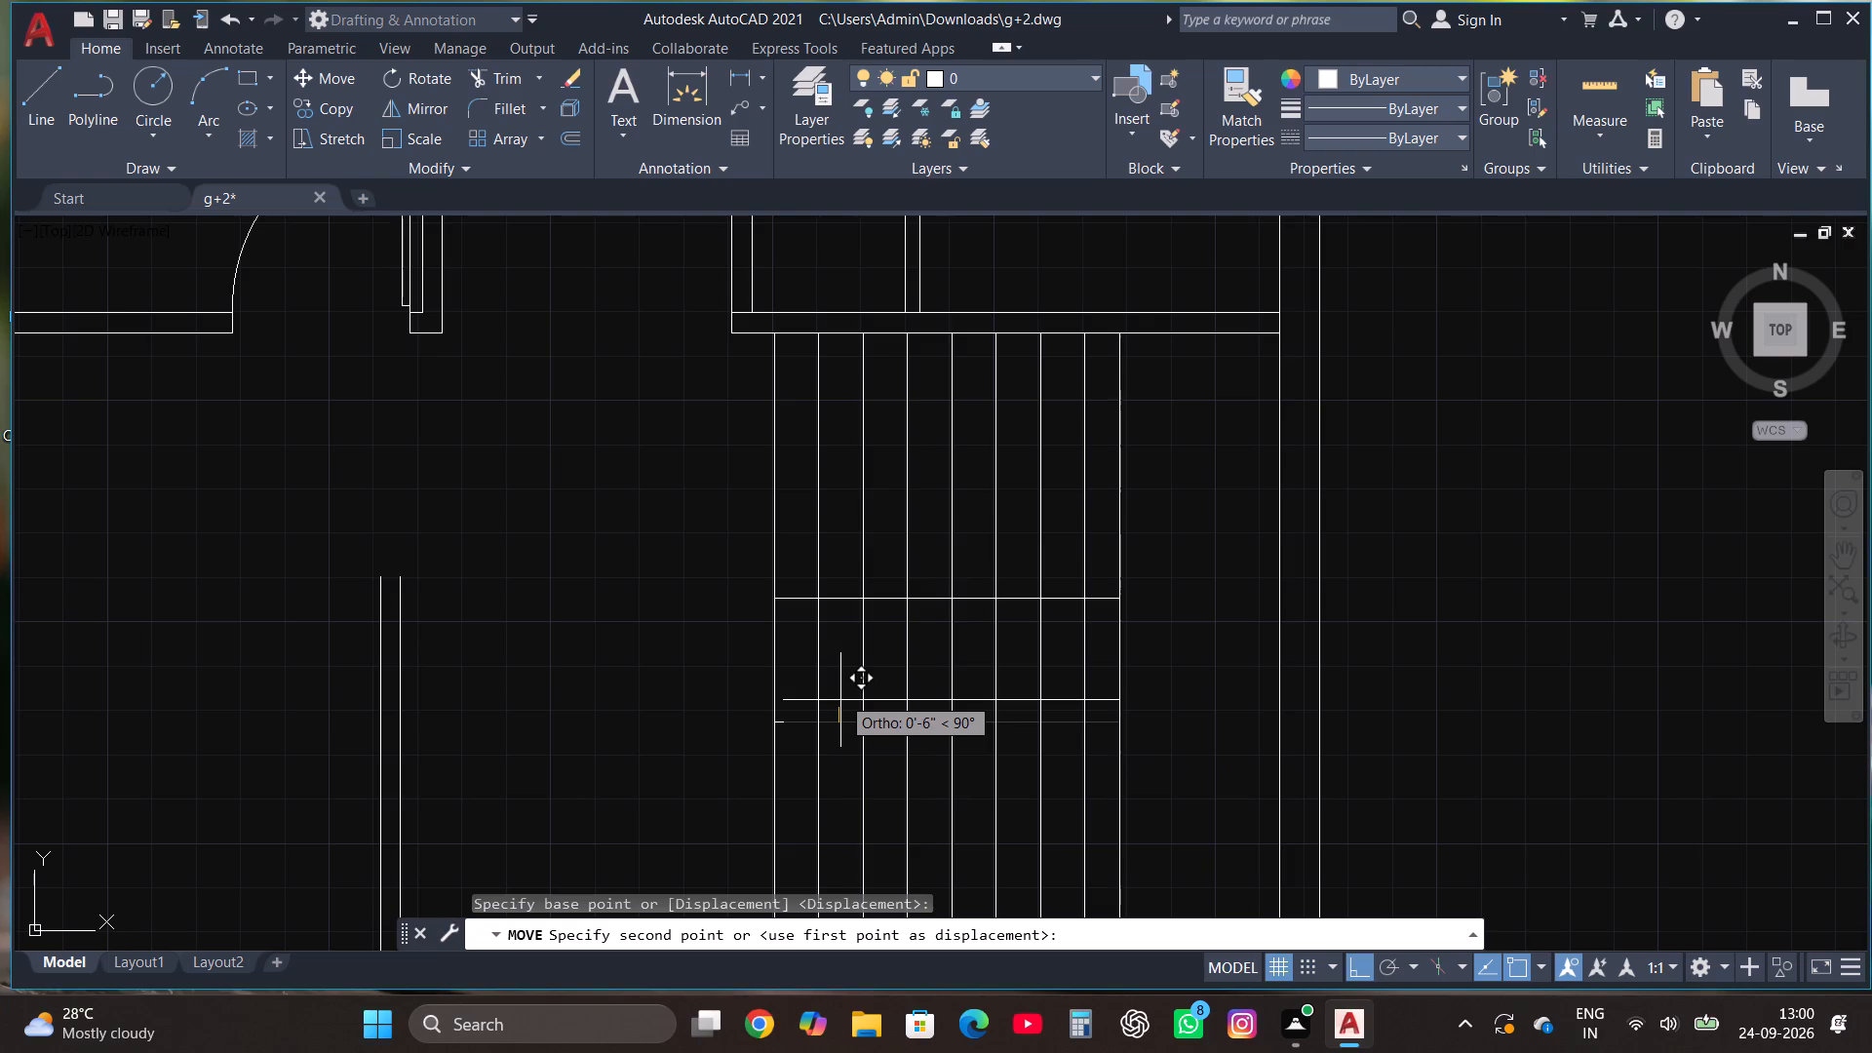
type("1'")
key("Return")
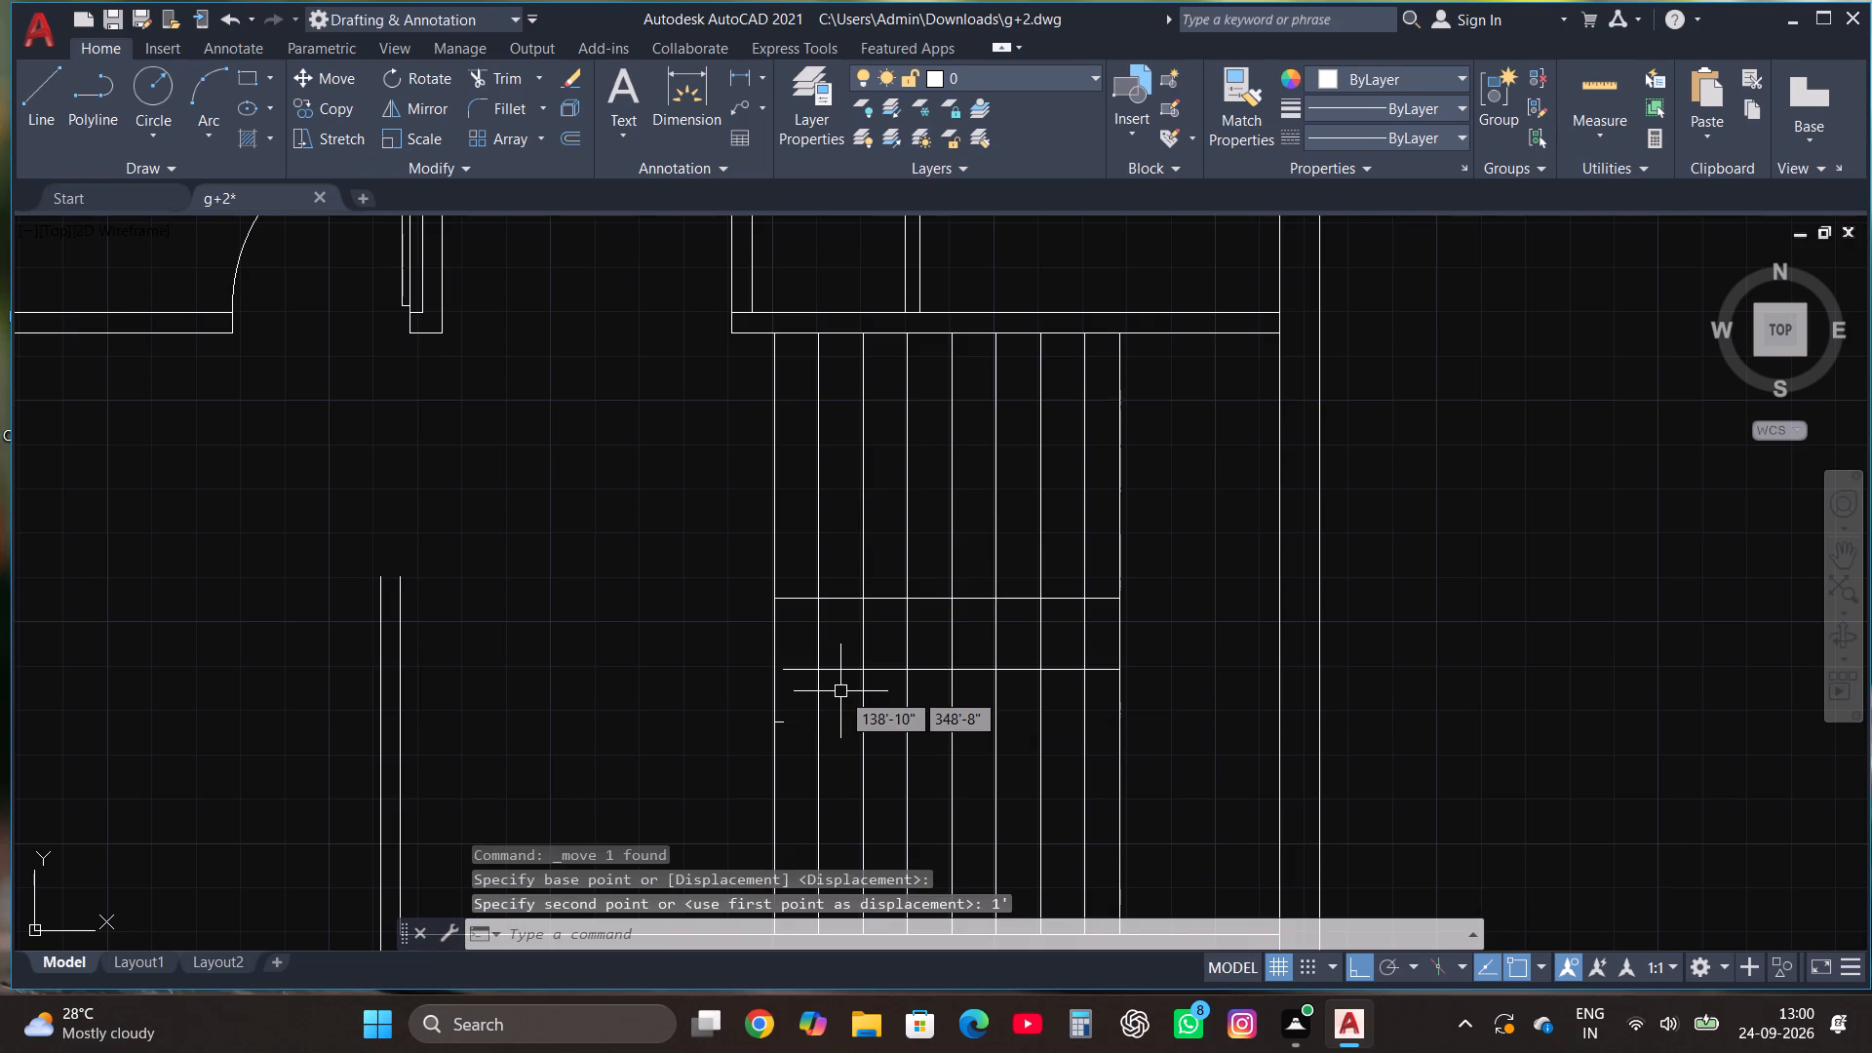
key("Escape")
Delete the short leftover line stub at the staircase's leftmost vertical, below the lower horizontal line.
scroll(855, 738, "down", 1)
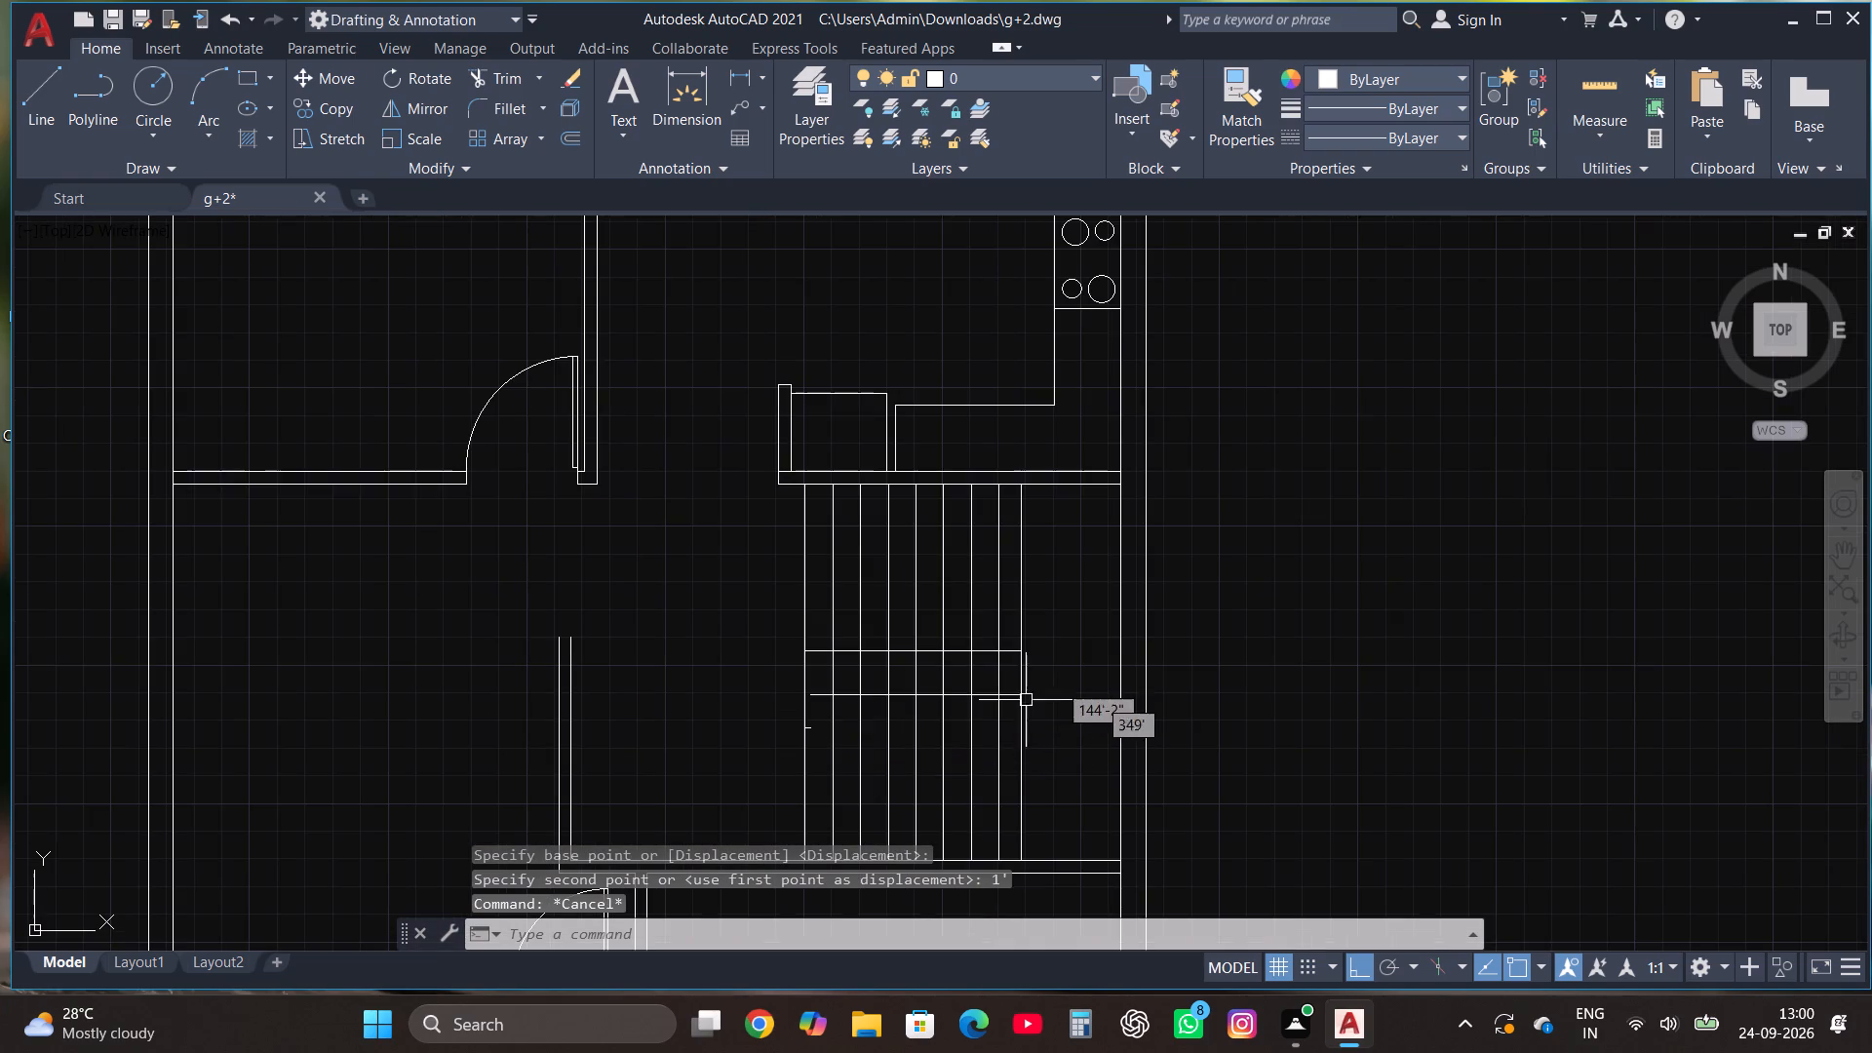
scroll(1044, 650, "down", 1)
scroll(911, 739, "up", 2)
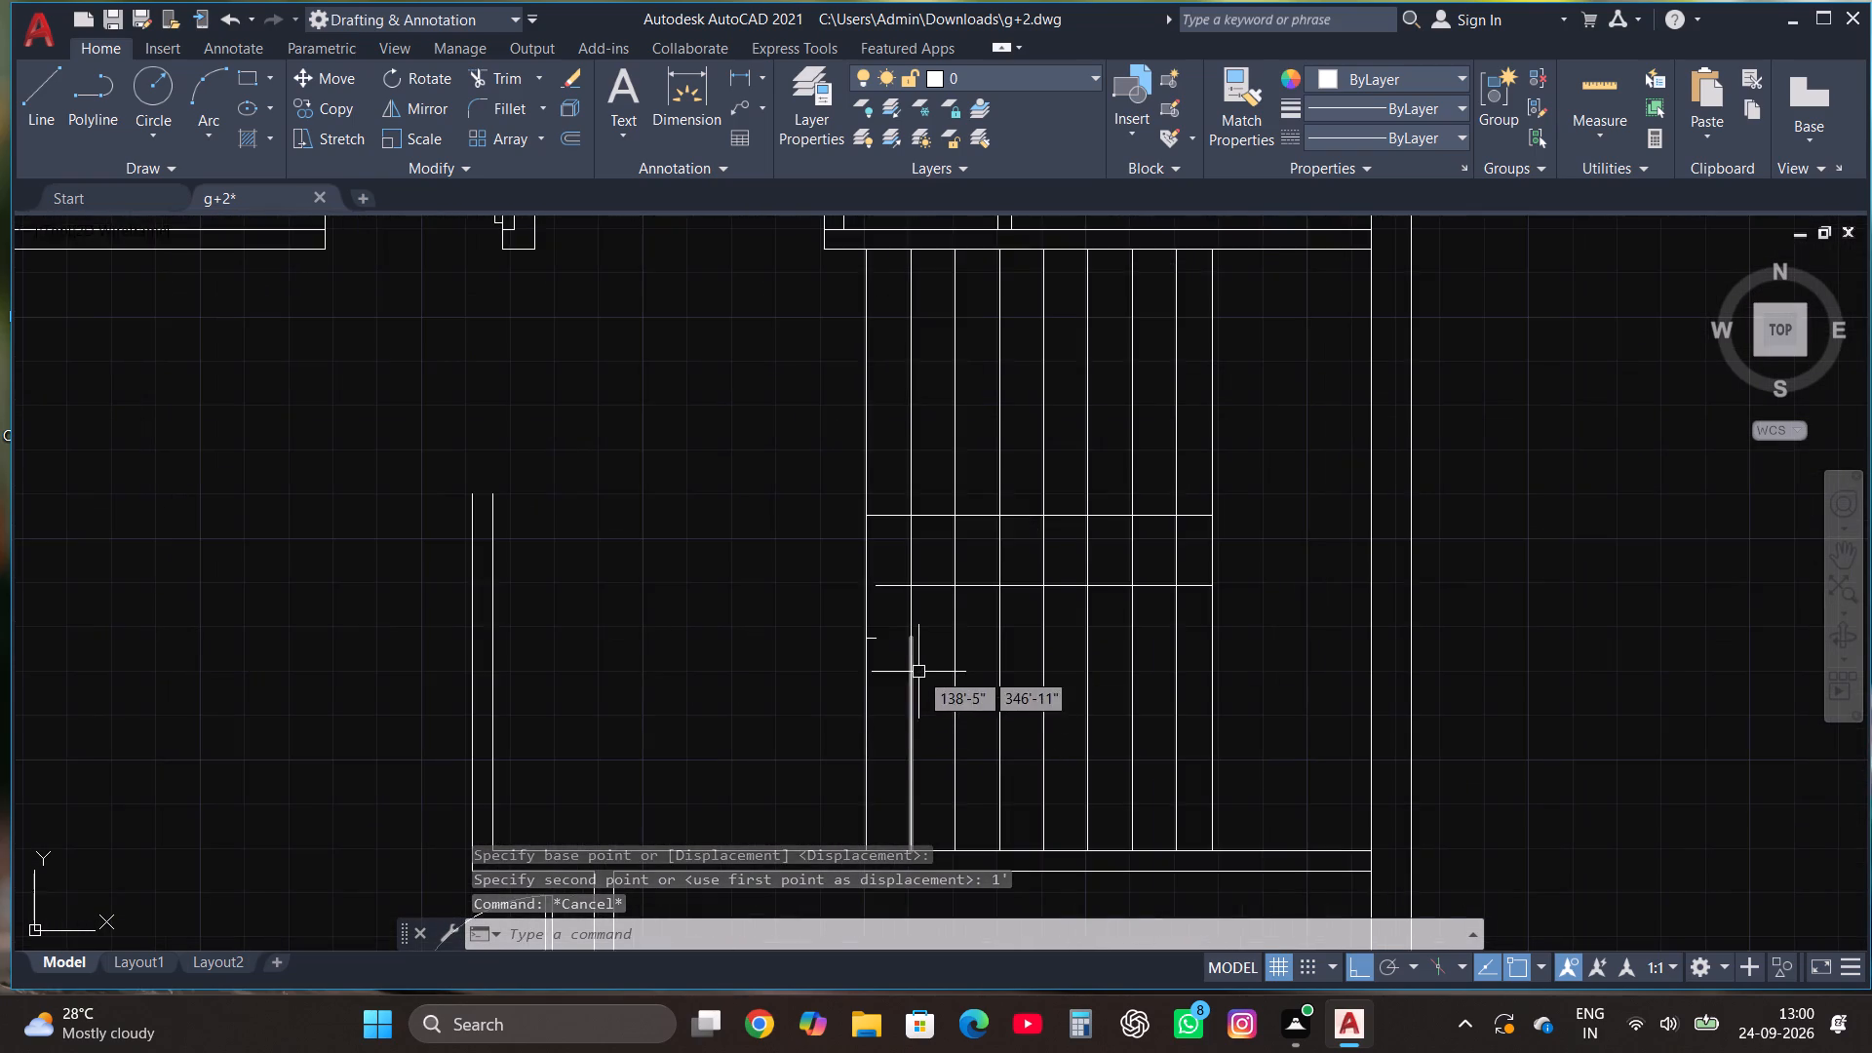
scroll(913, 628, "up", 1)
left_click(852, 646)
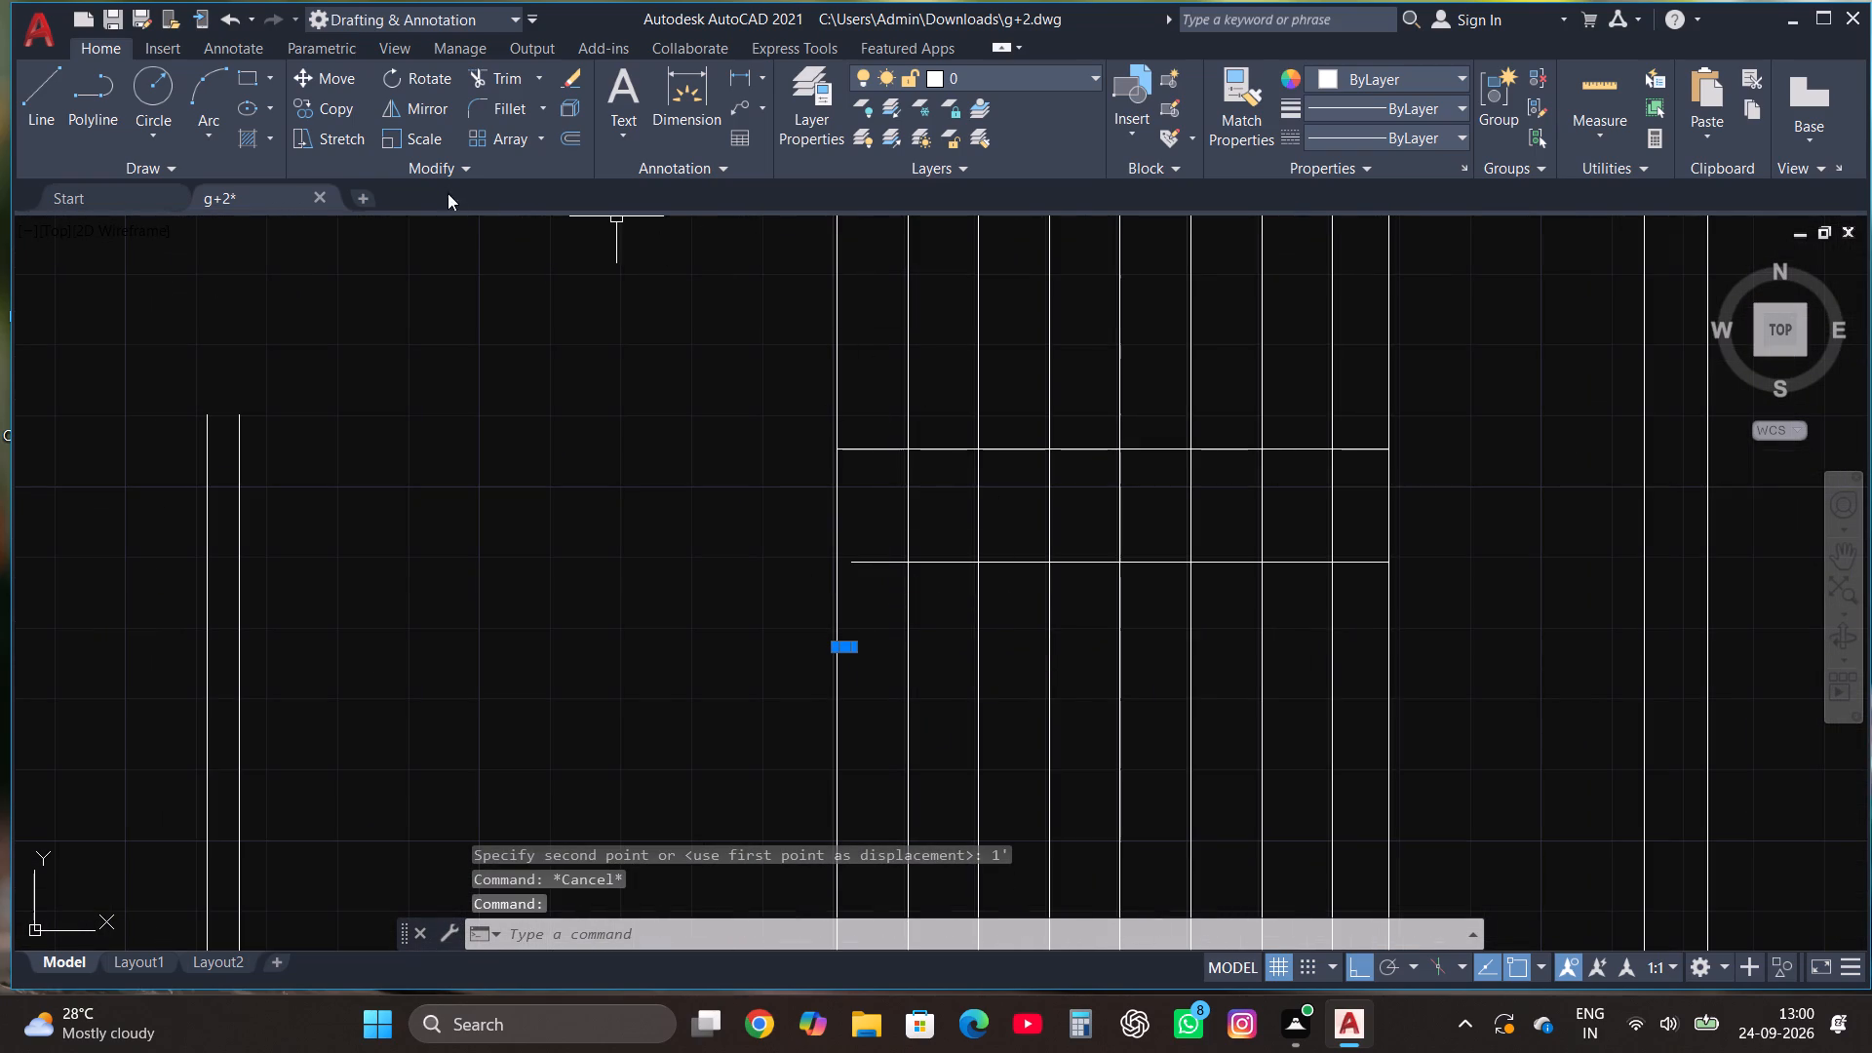
key("Delete")
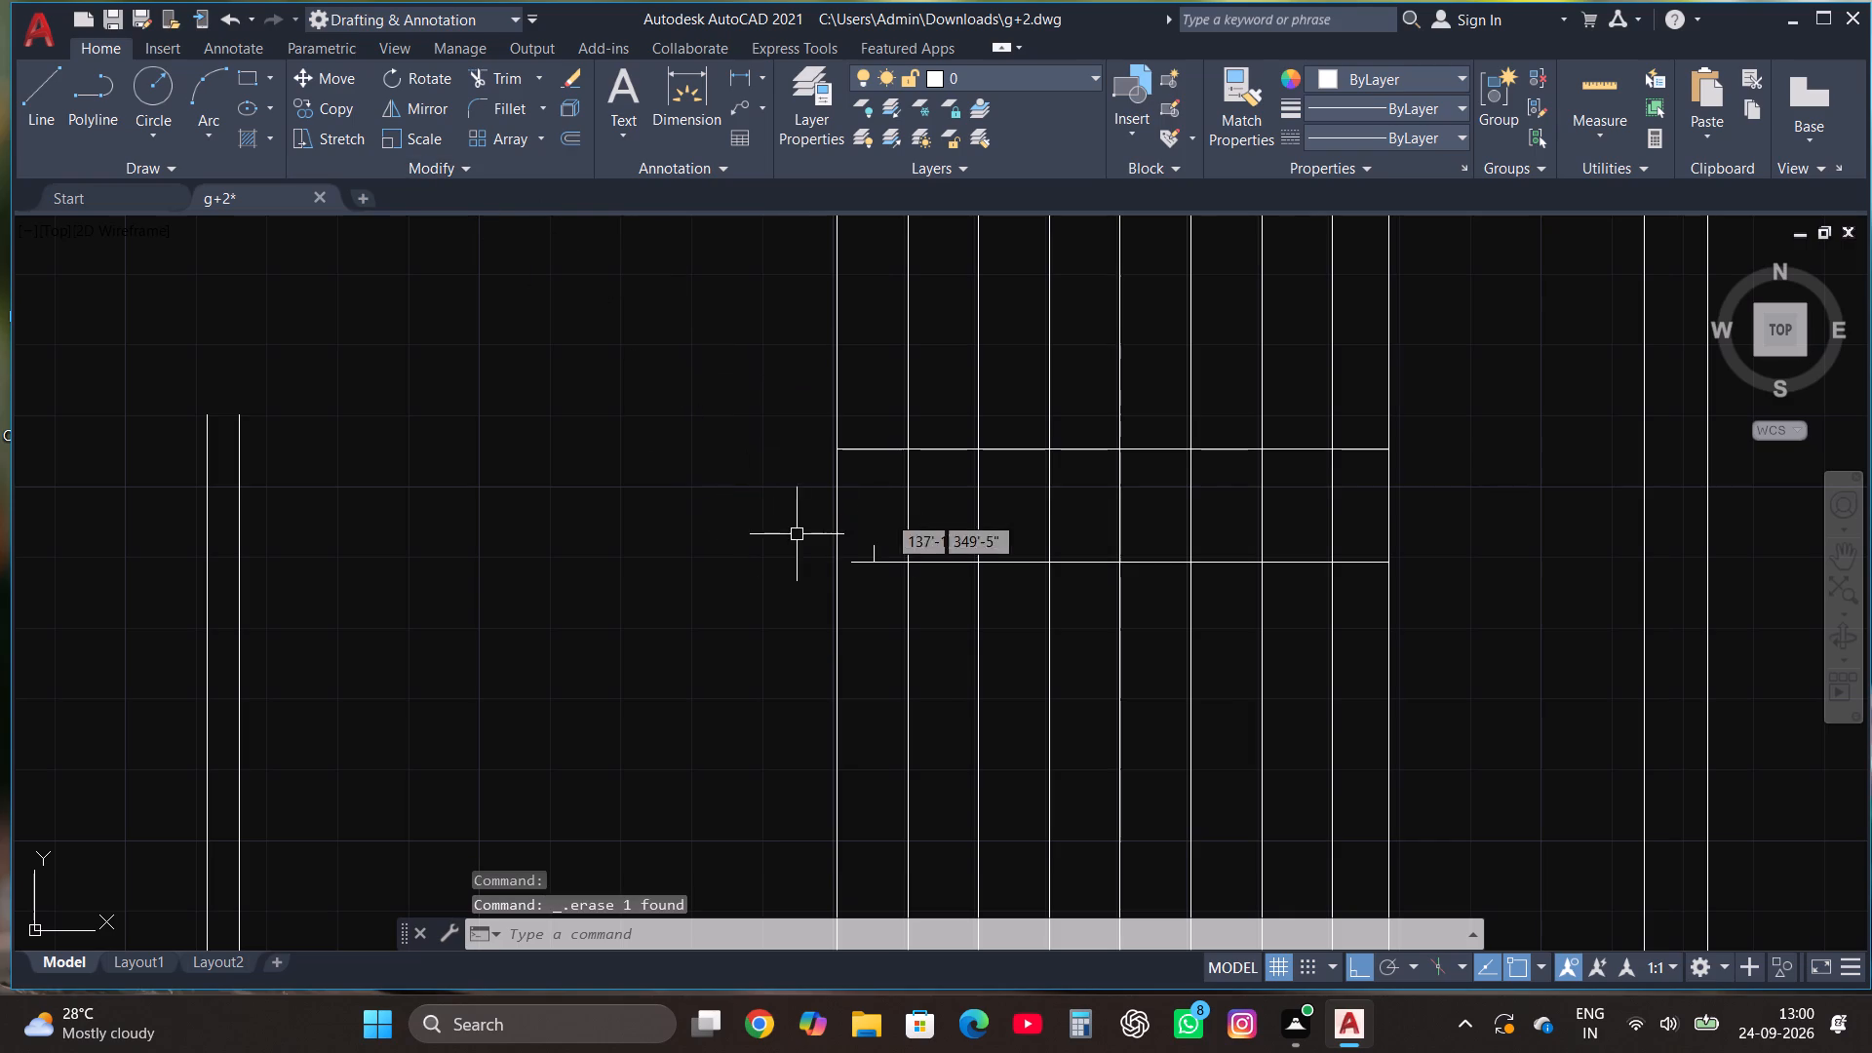
Move the staircase's upper horizontal line down by another 6".
left_click(1020, 449)
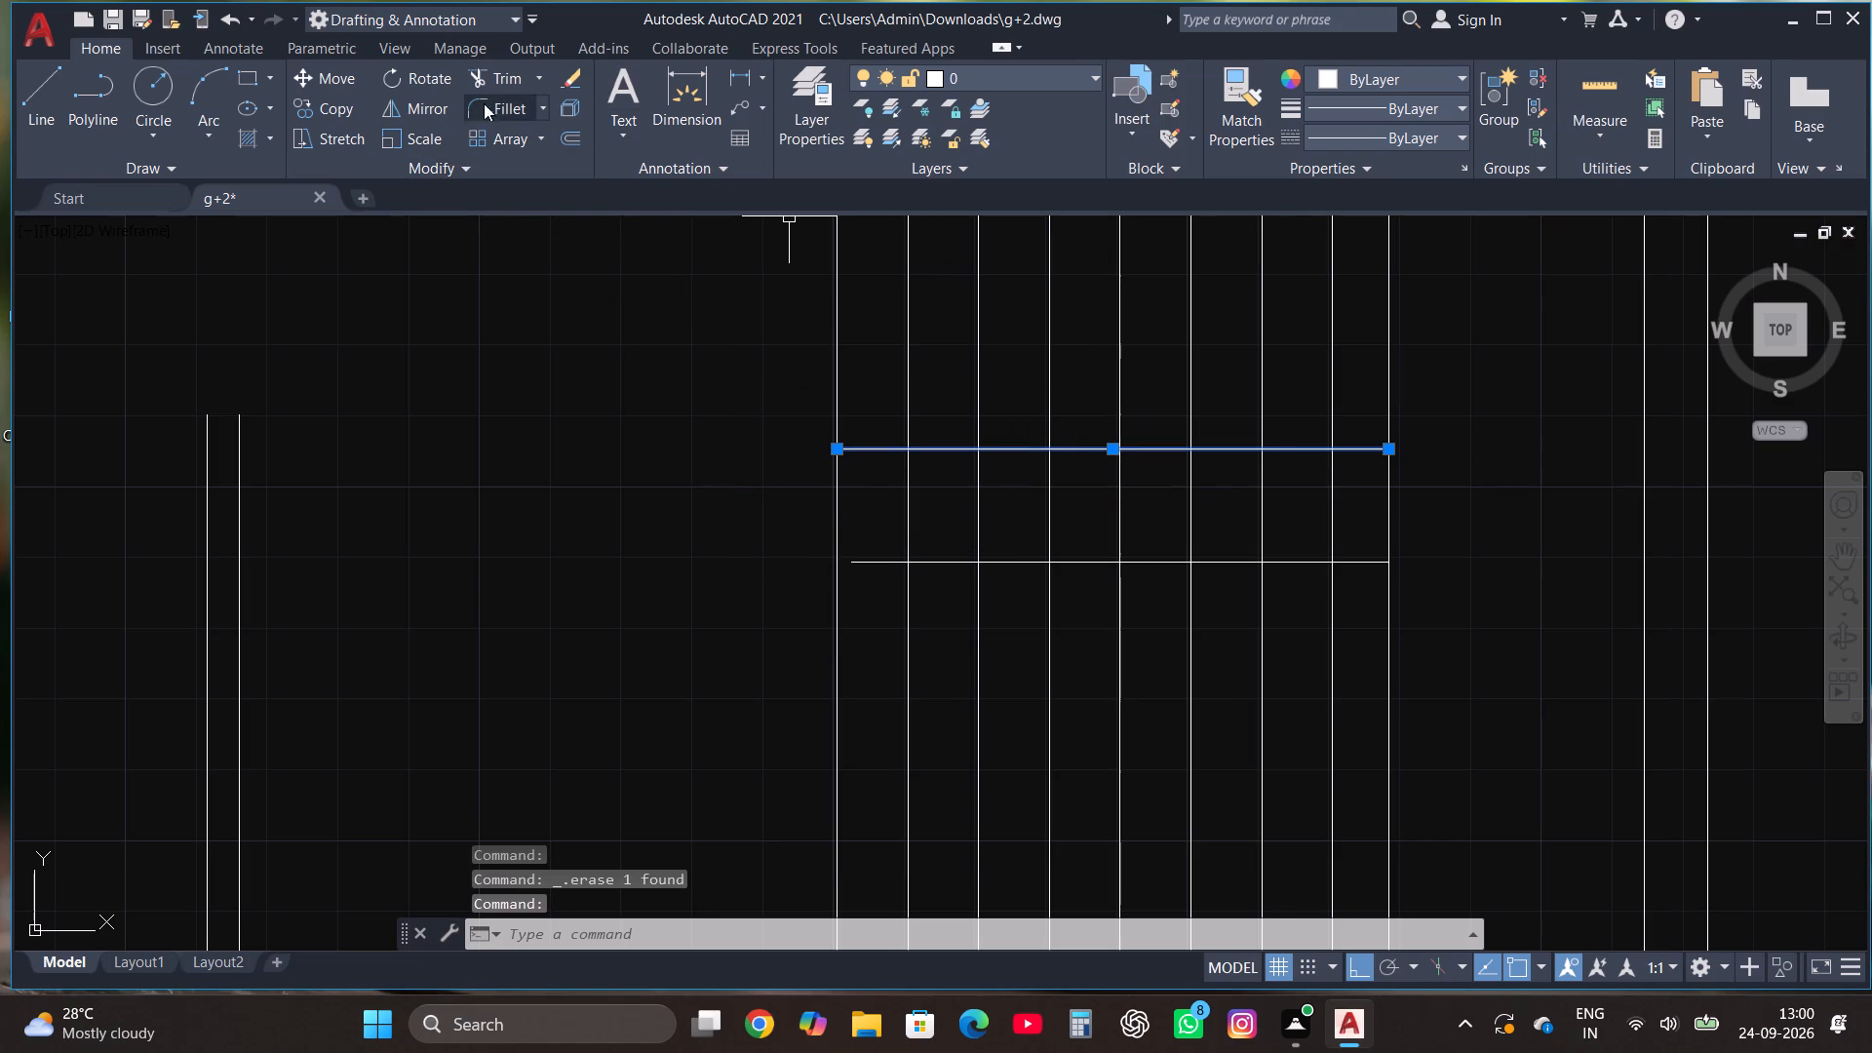
left_click(330, 79)
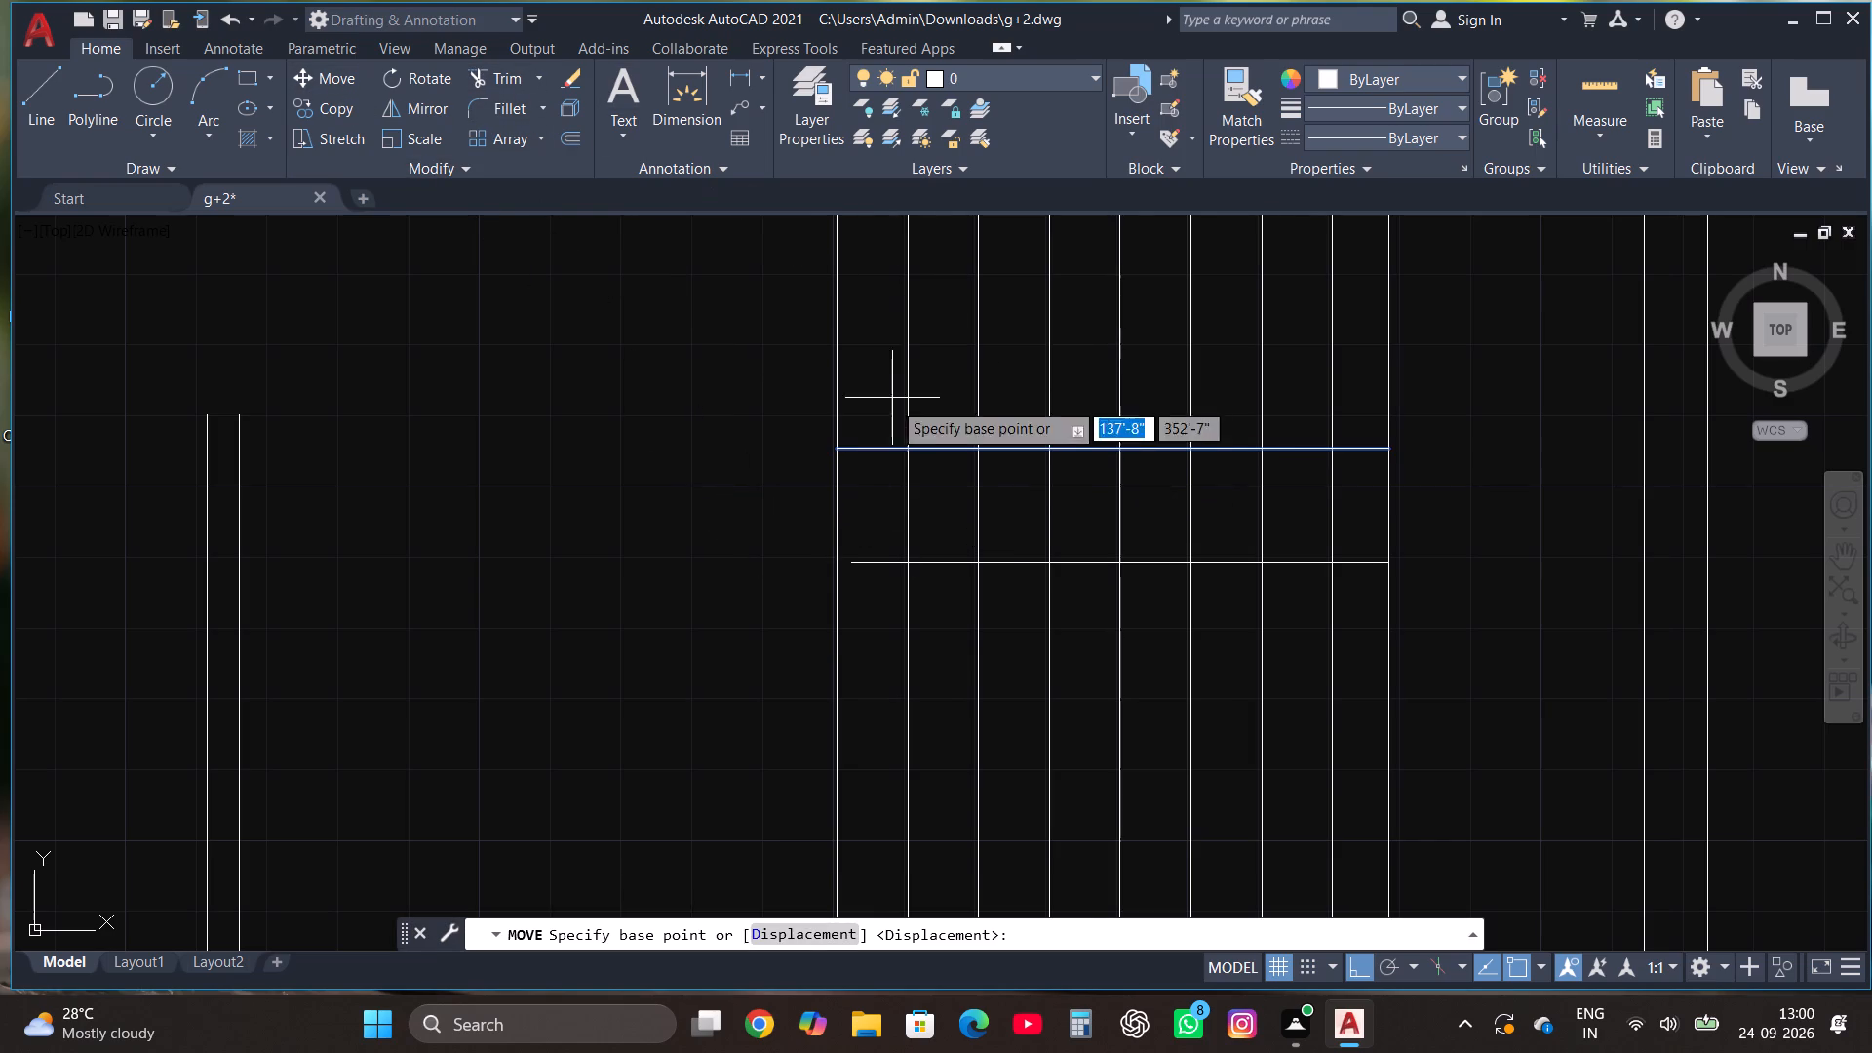
left_click(1001, 456)
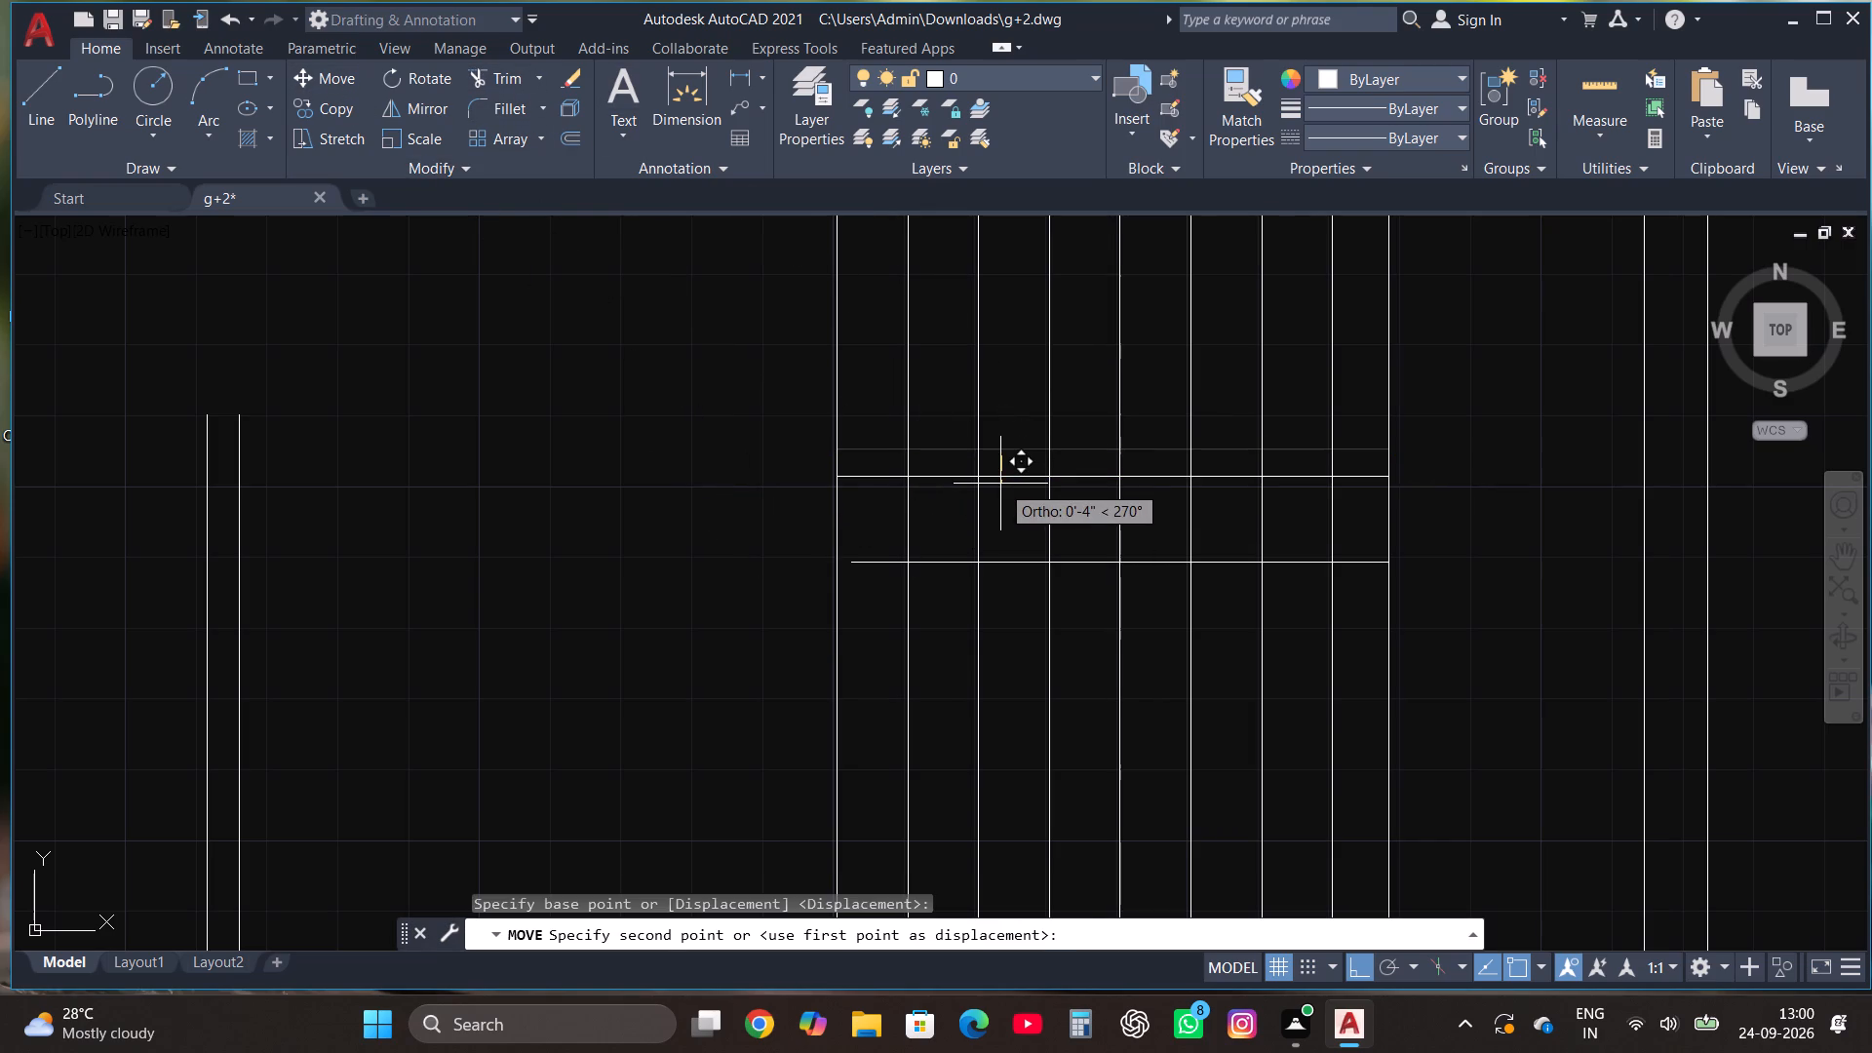
type("6\"")
key("Return")
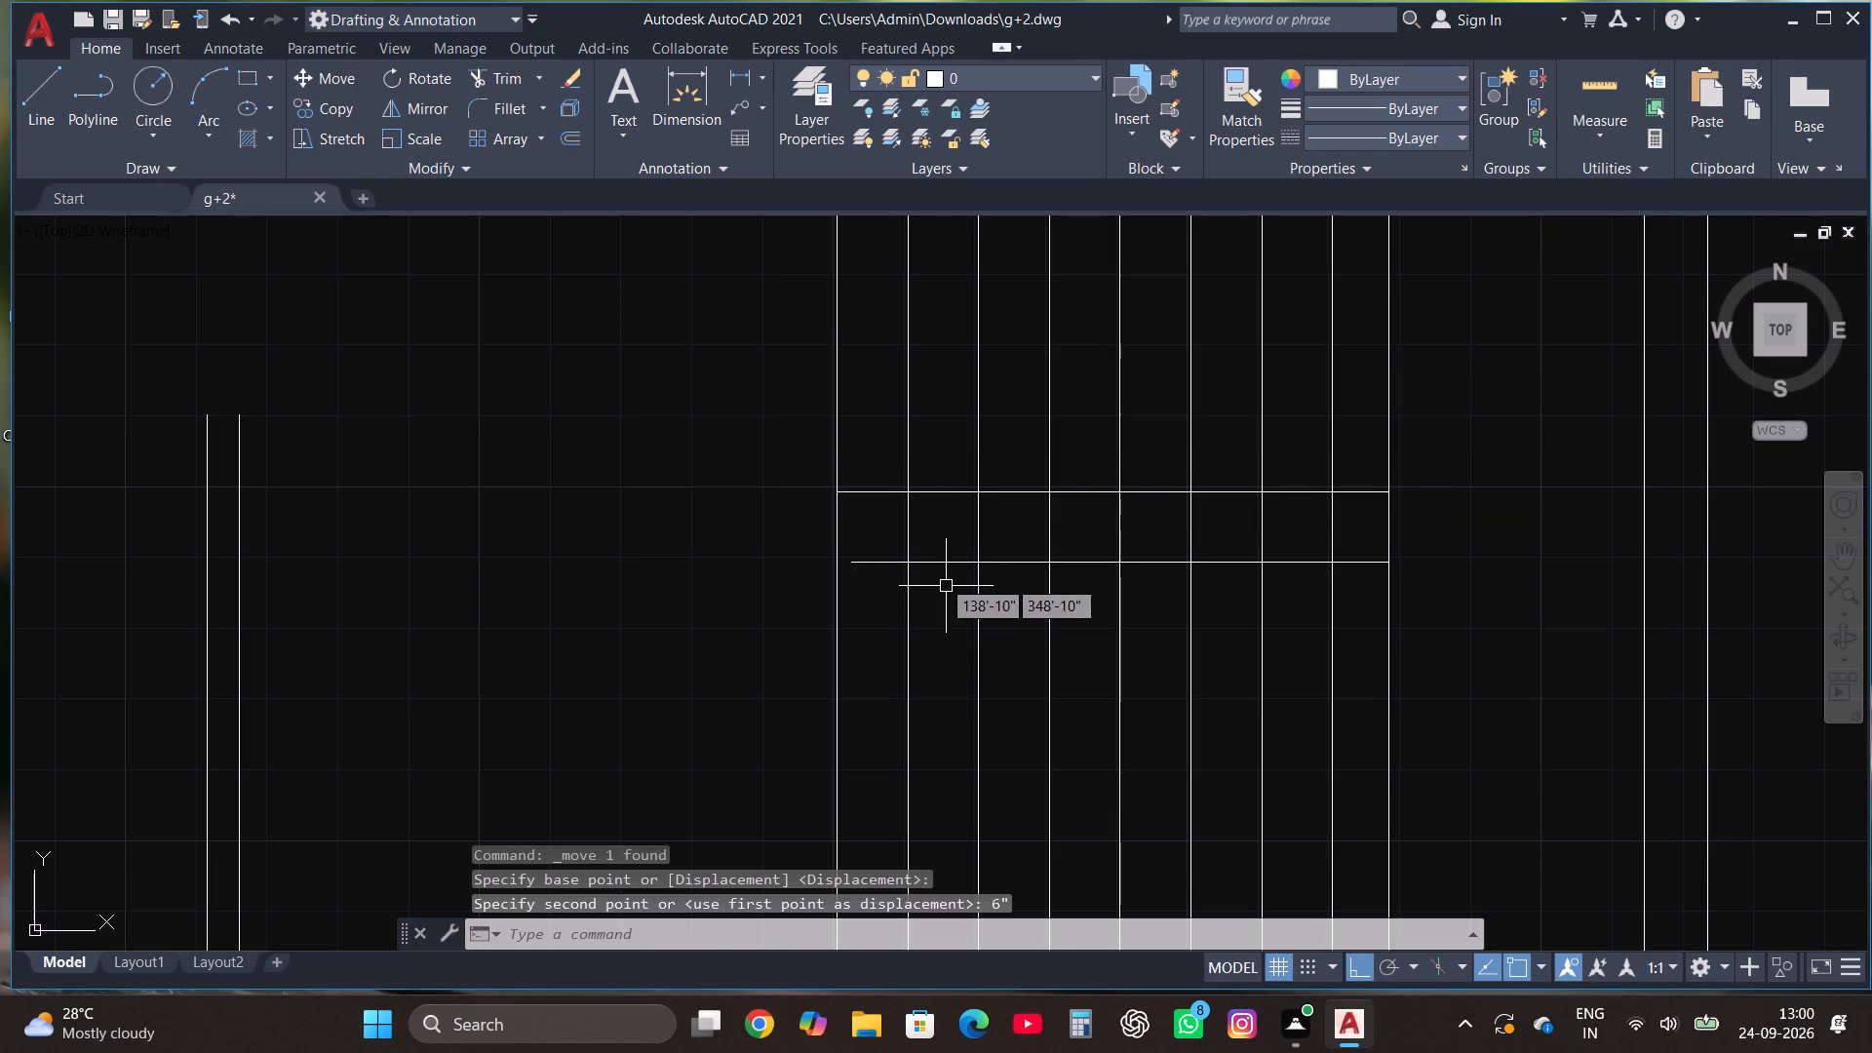
Move the staircase's lower horizontal line up by 6".
left_click(941, 575)
left_click(939, 536)
left_click(334, 70)
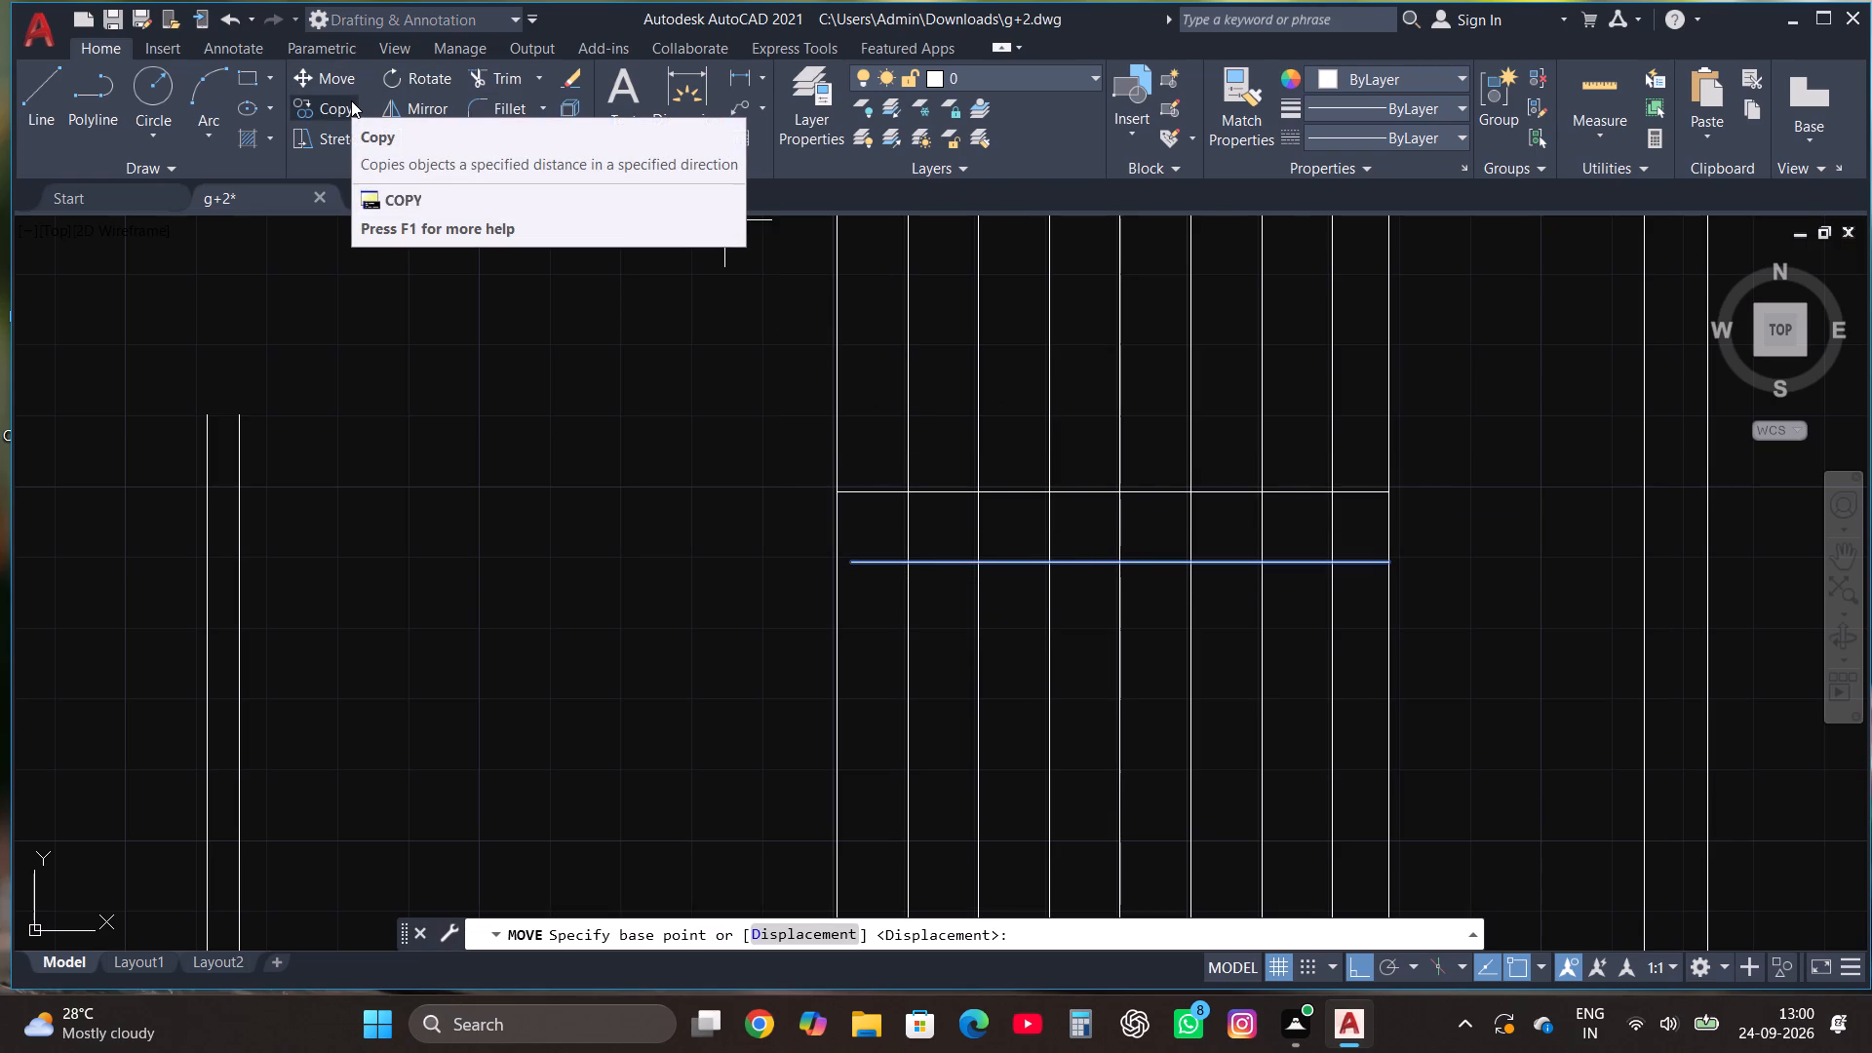
left_click(946, 563)
type("6\"")
key("Return")
key("Escape")
Extend the staircase's lower horizontal line to the leftmost vertical with a short line, trimming the part that overshoots it.
scroll(914, 482, "up", 1)
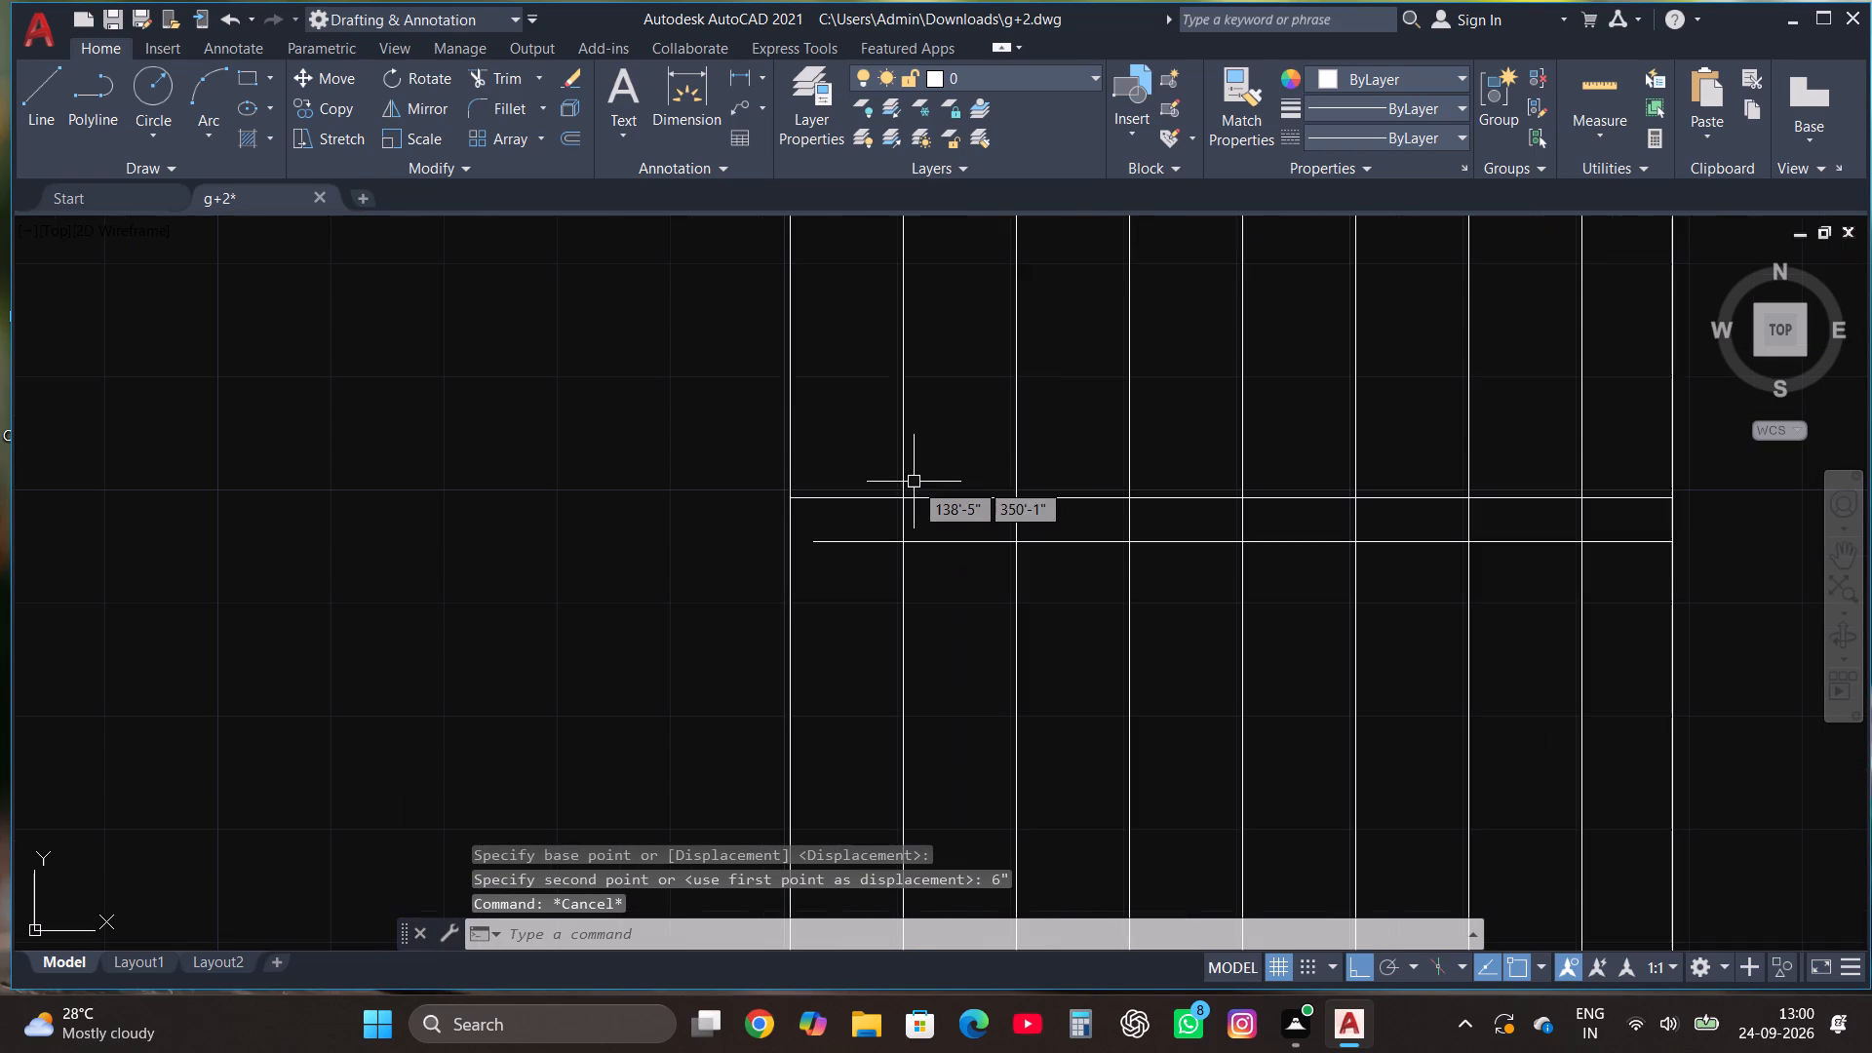
left_click(43, 79)
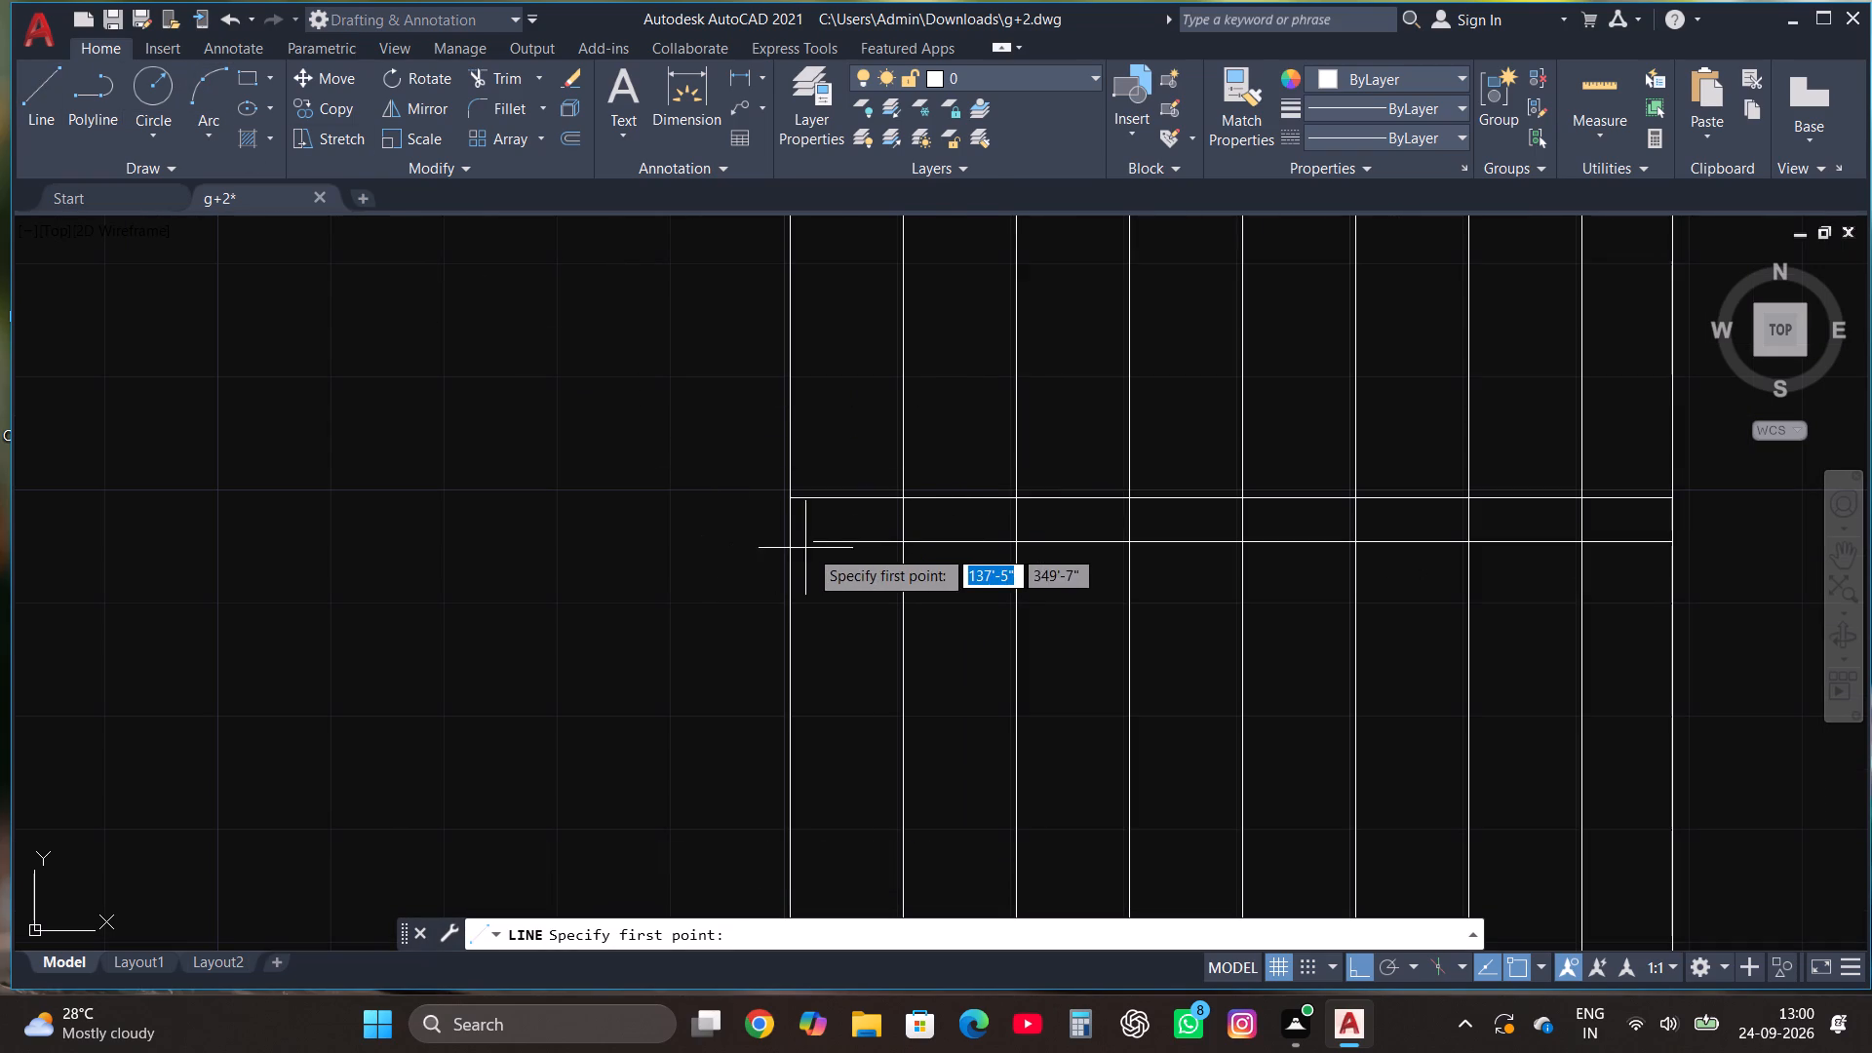
left_click(811, 545)
left_click(685, 543)
key("Escape")
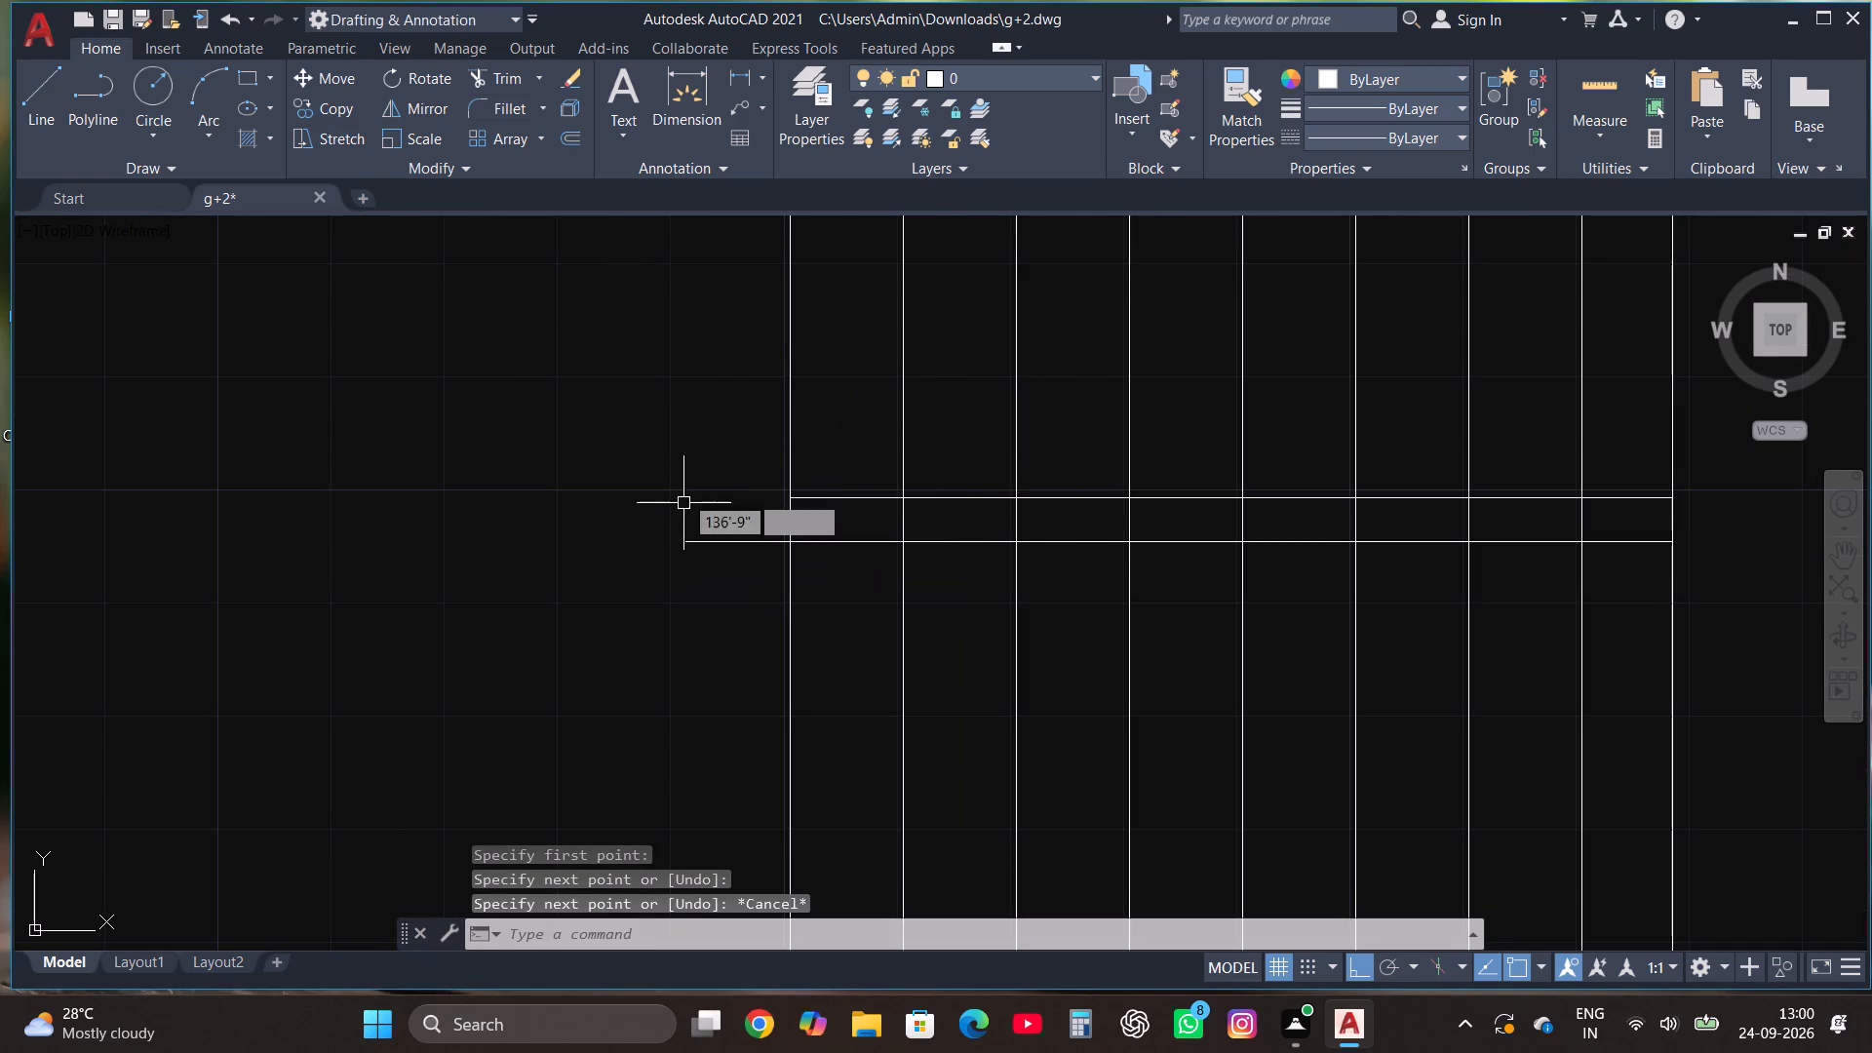
left_click(512, 79)
left_click(735, 622)
left_click(736, 429)
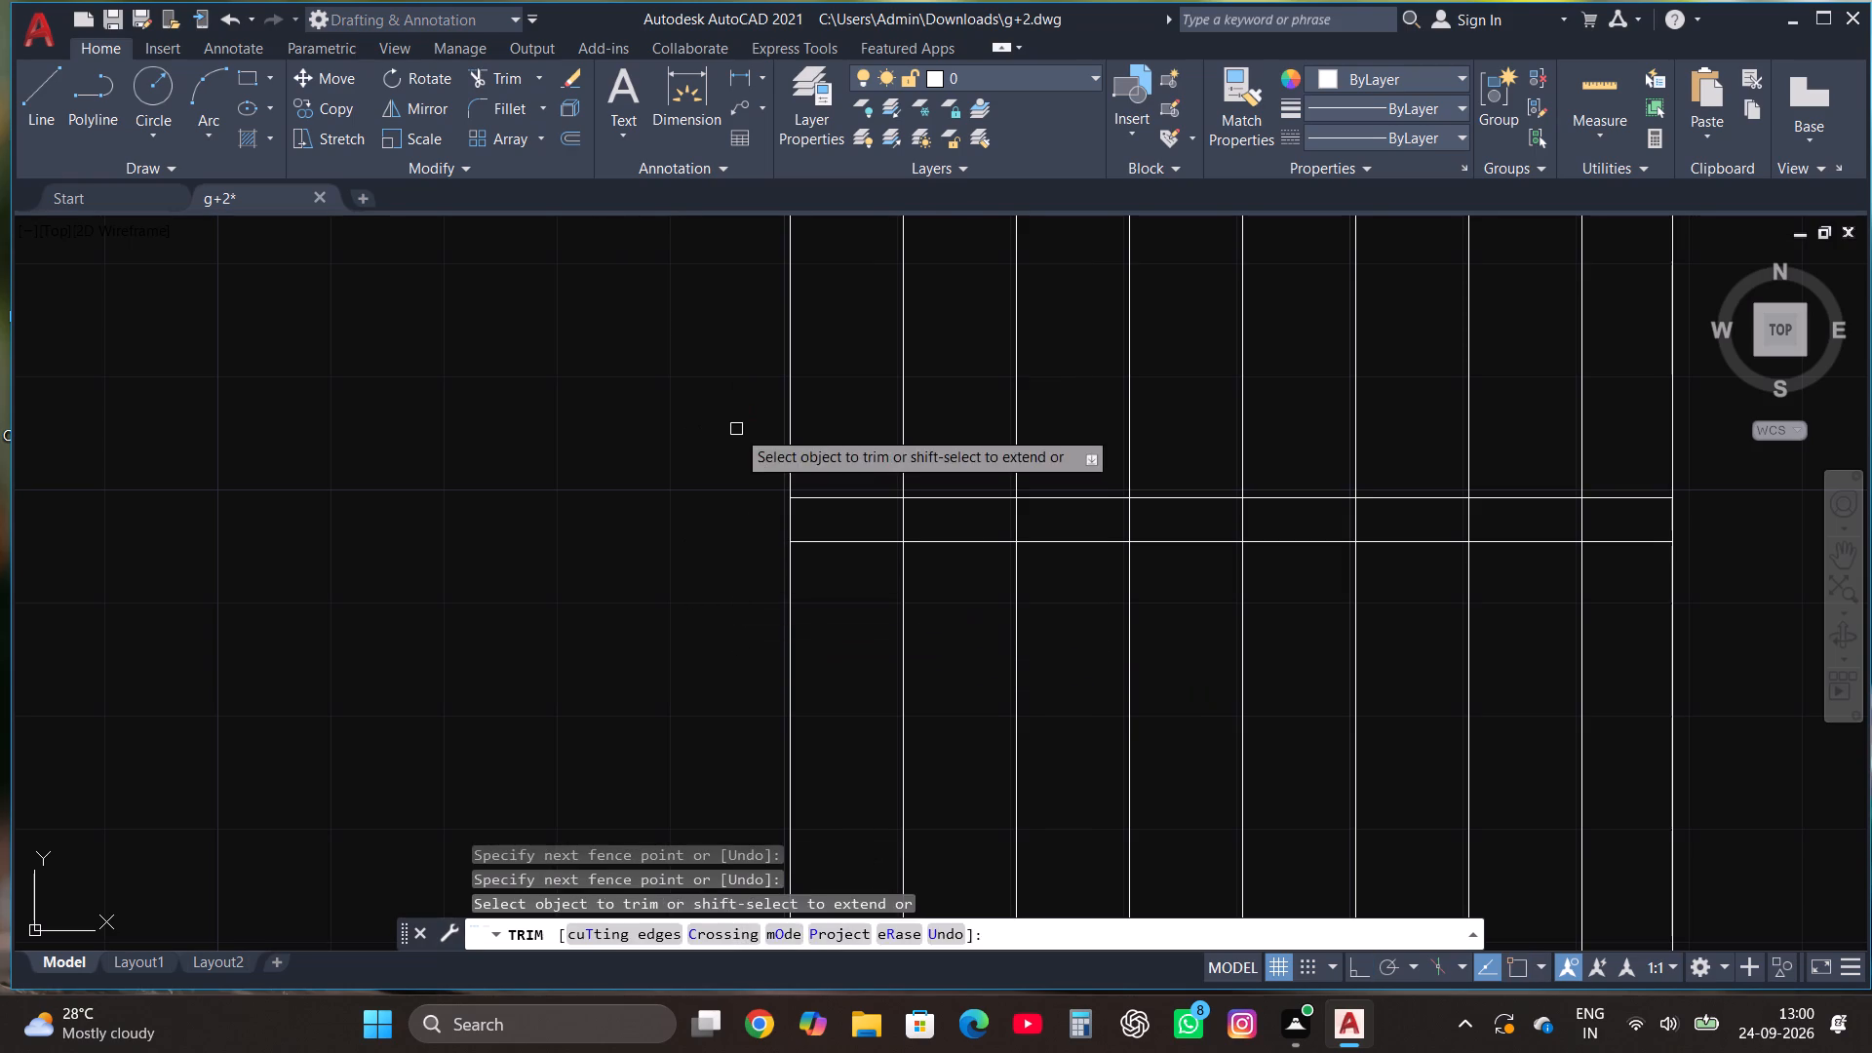
key("Escape")
scroll(686, 505, "down", 1)
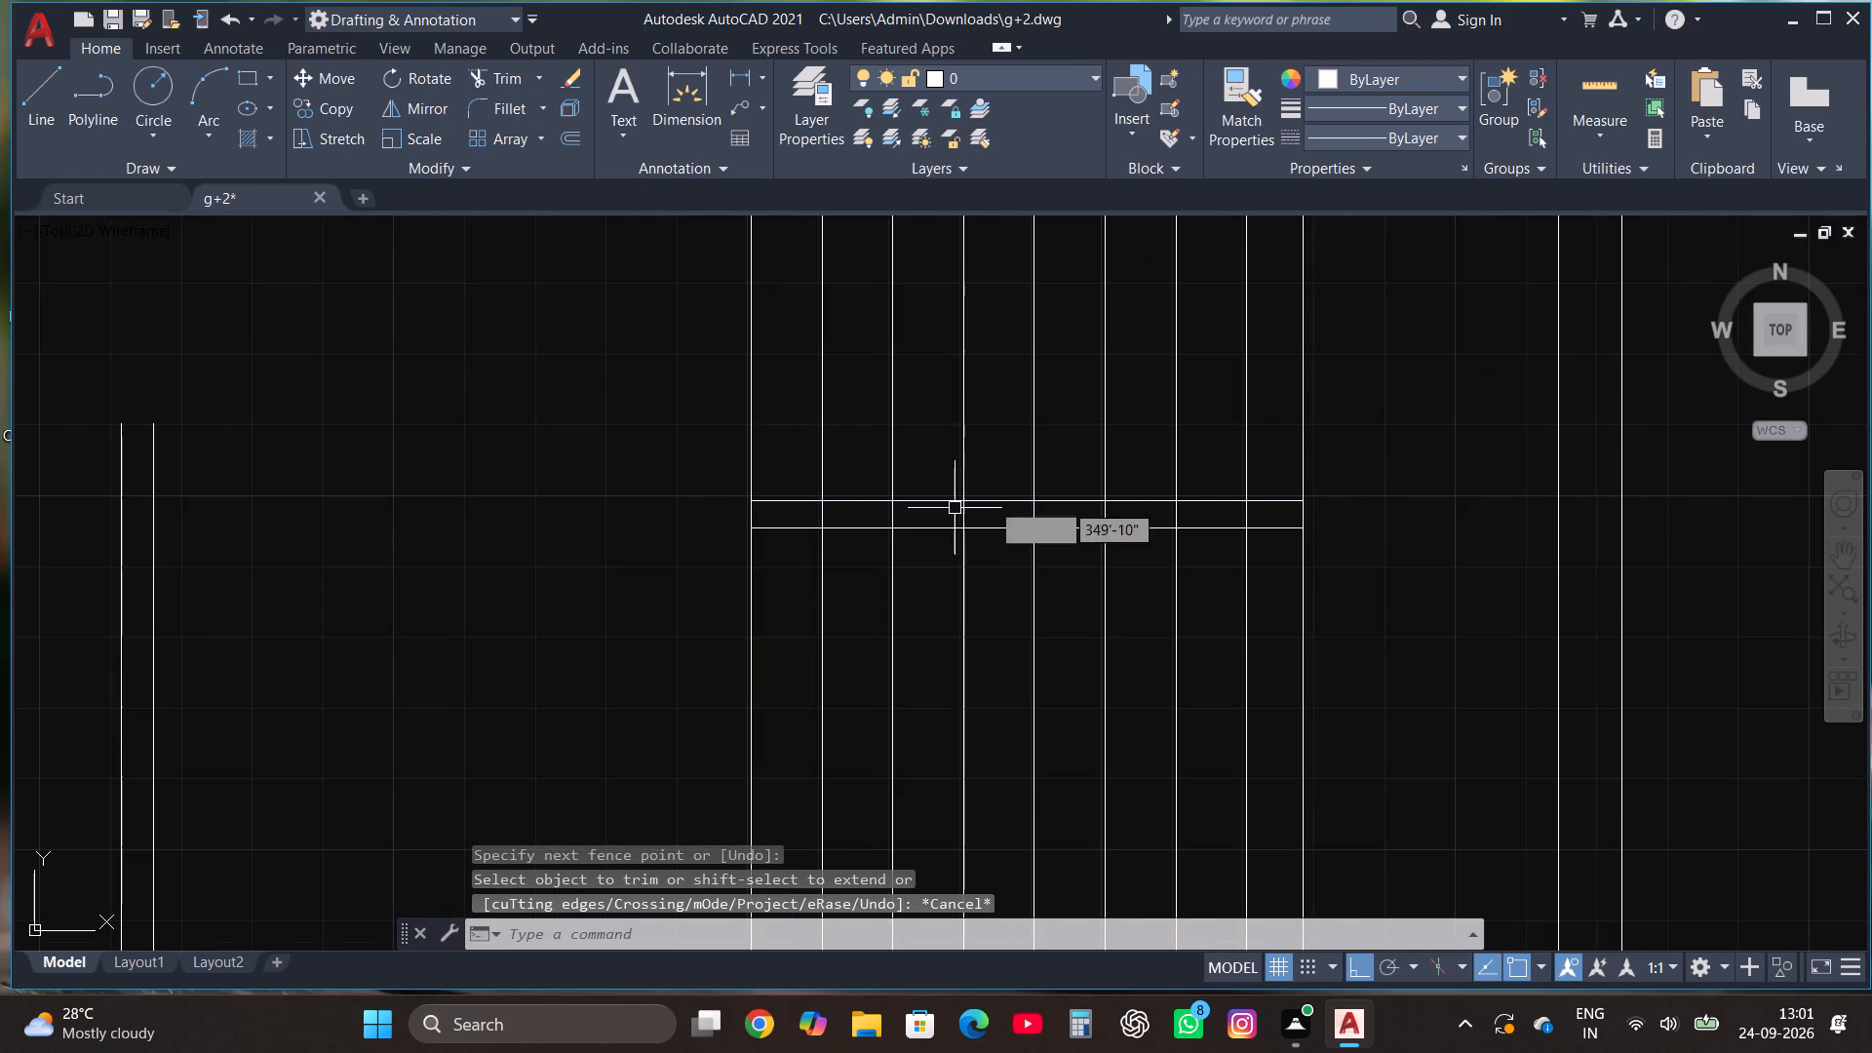
Trim the staircase's inner vertical tread lines out of the gap between the two horizontal lines.
scroll(1035, 490, "up", 1)
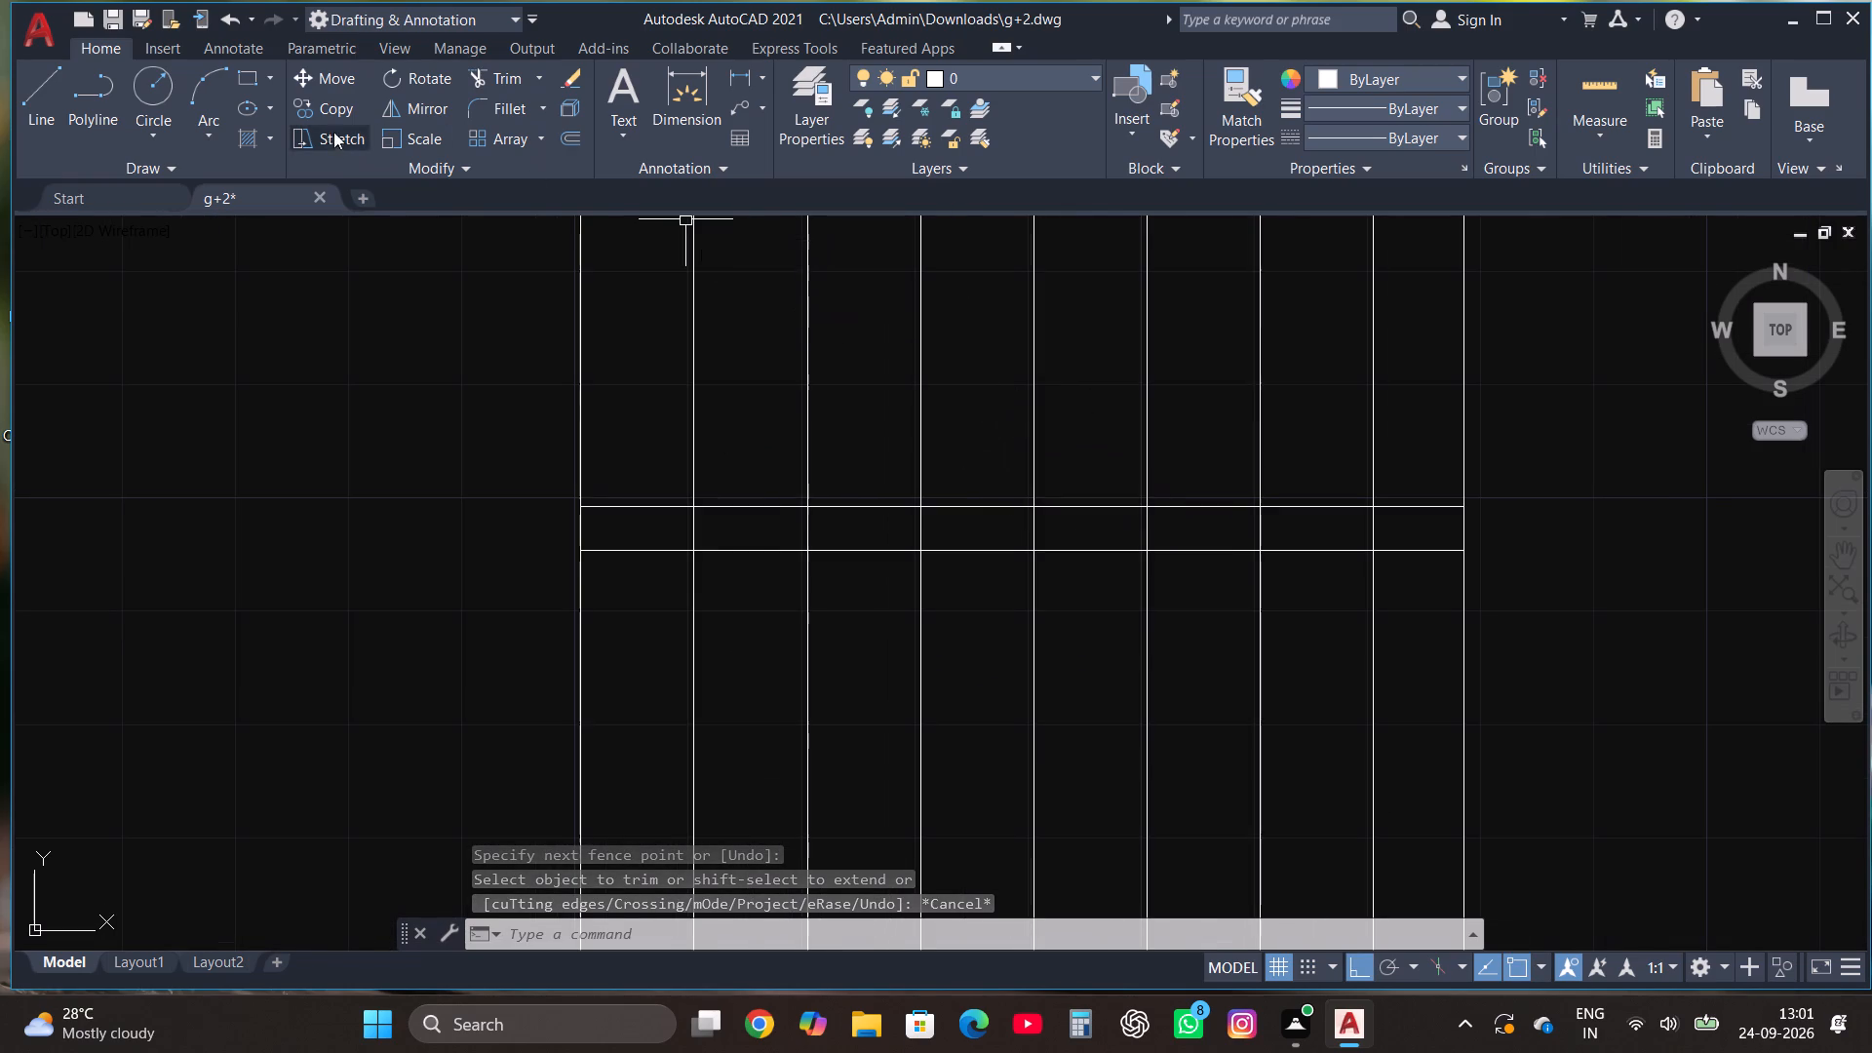
left_click(509, 80)
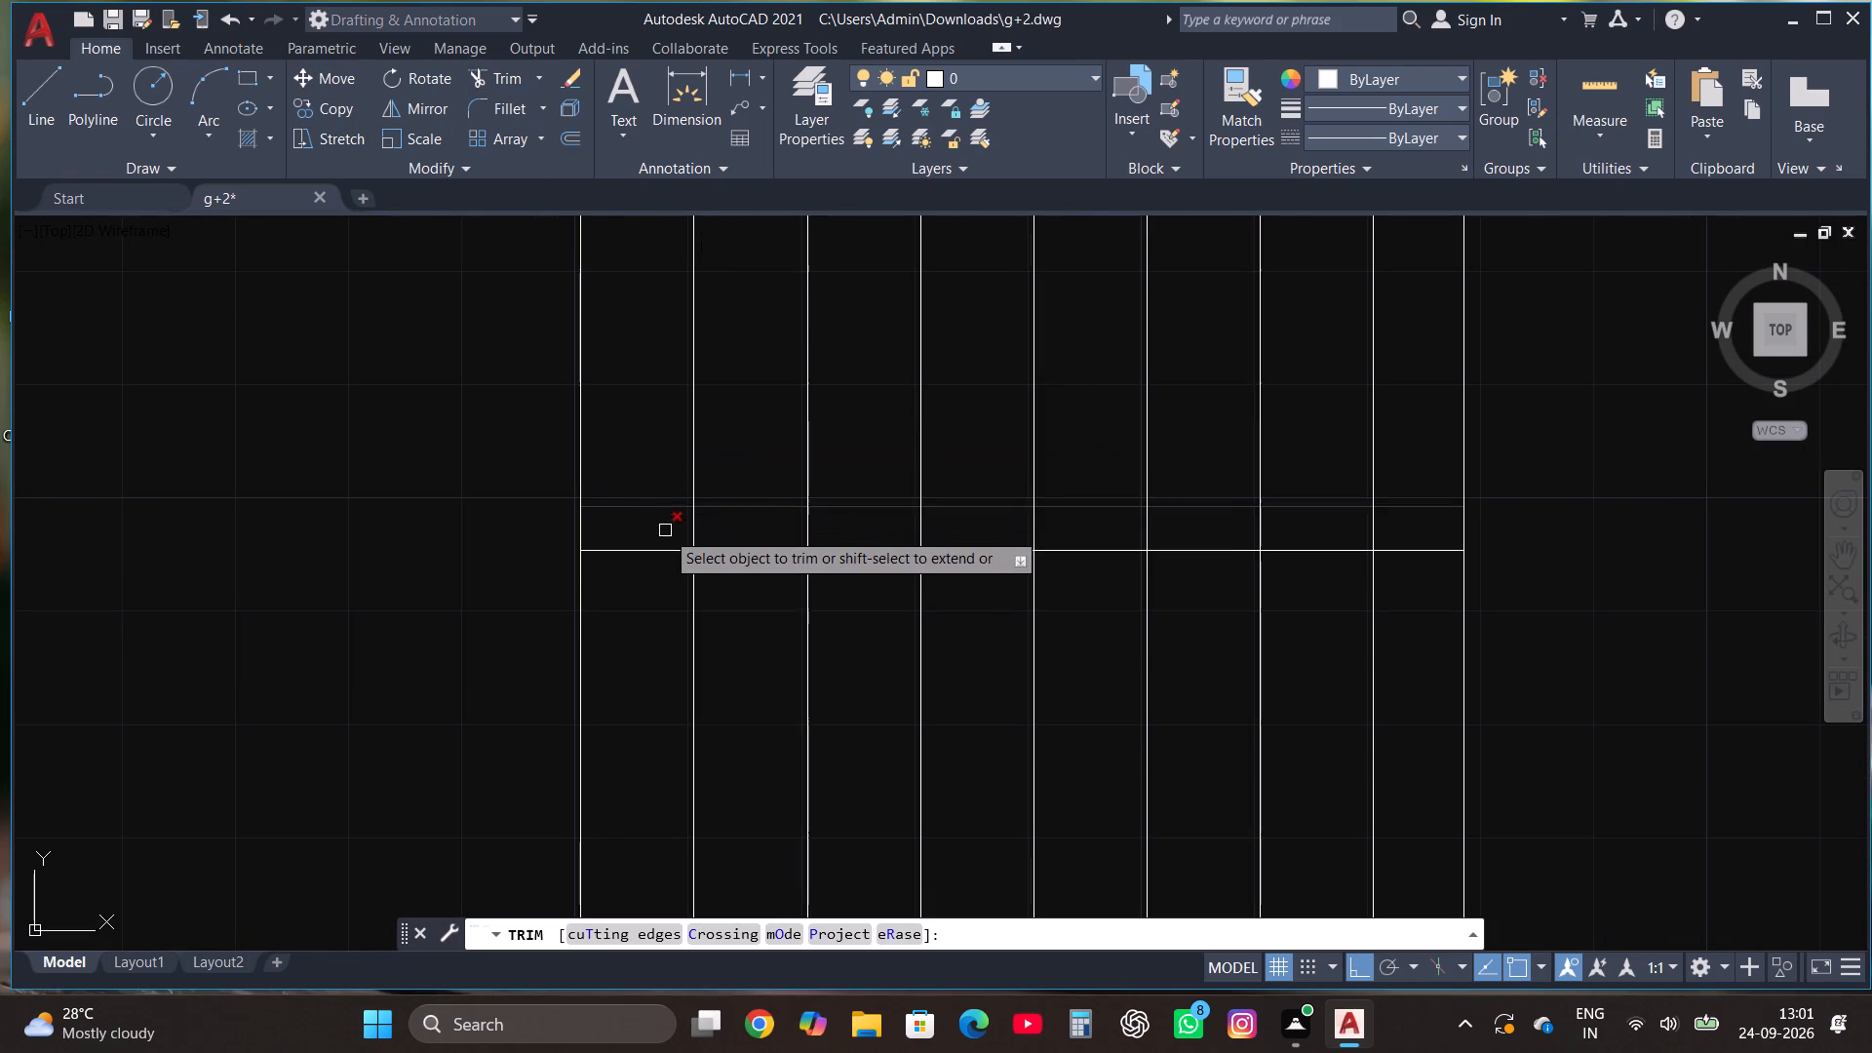
left_click(665, 533)
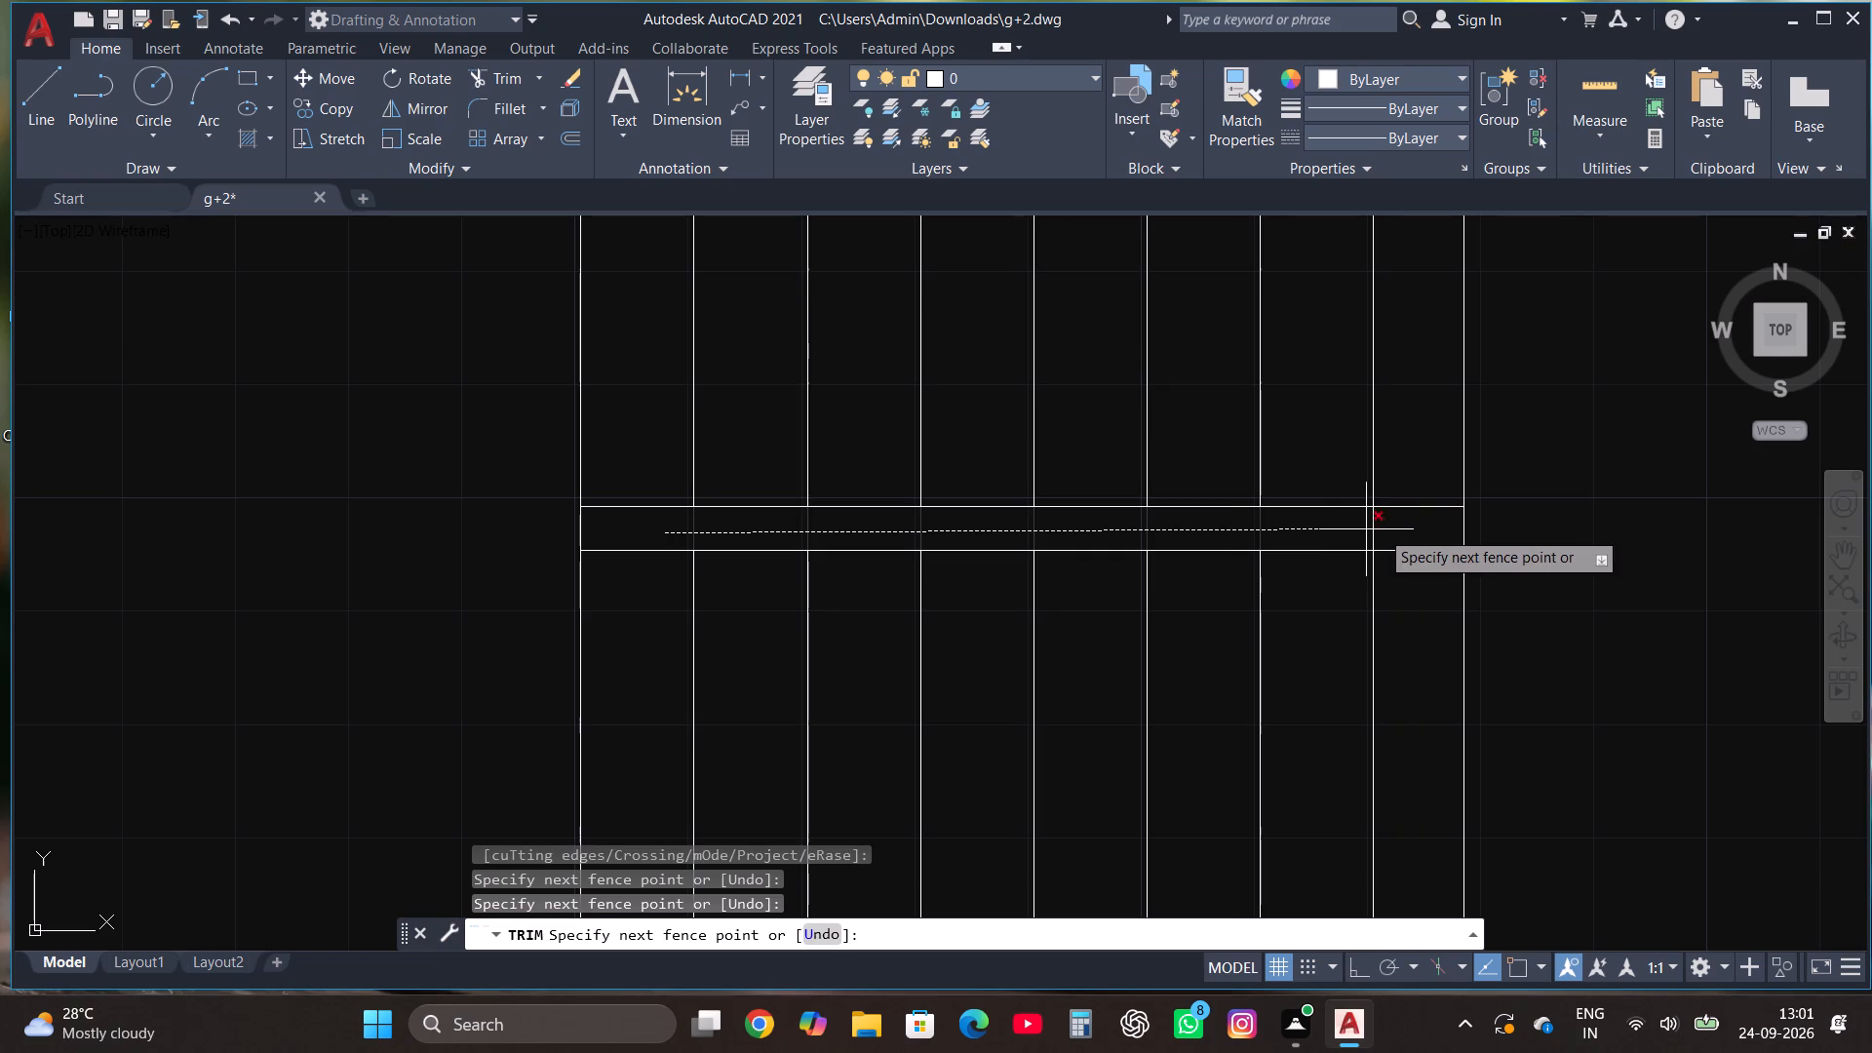
left_click(1387, 529)
key("Escape")
scroll(674, 542, "down", 2)
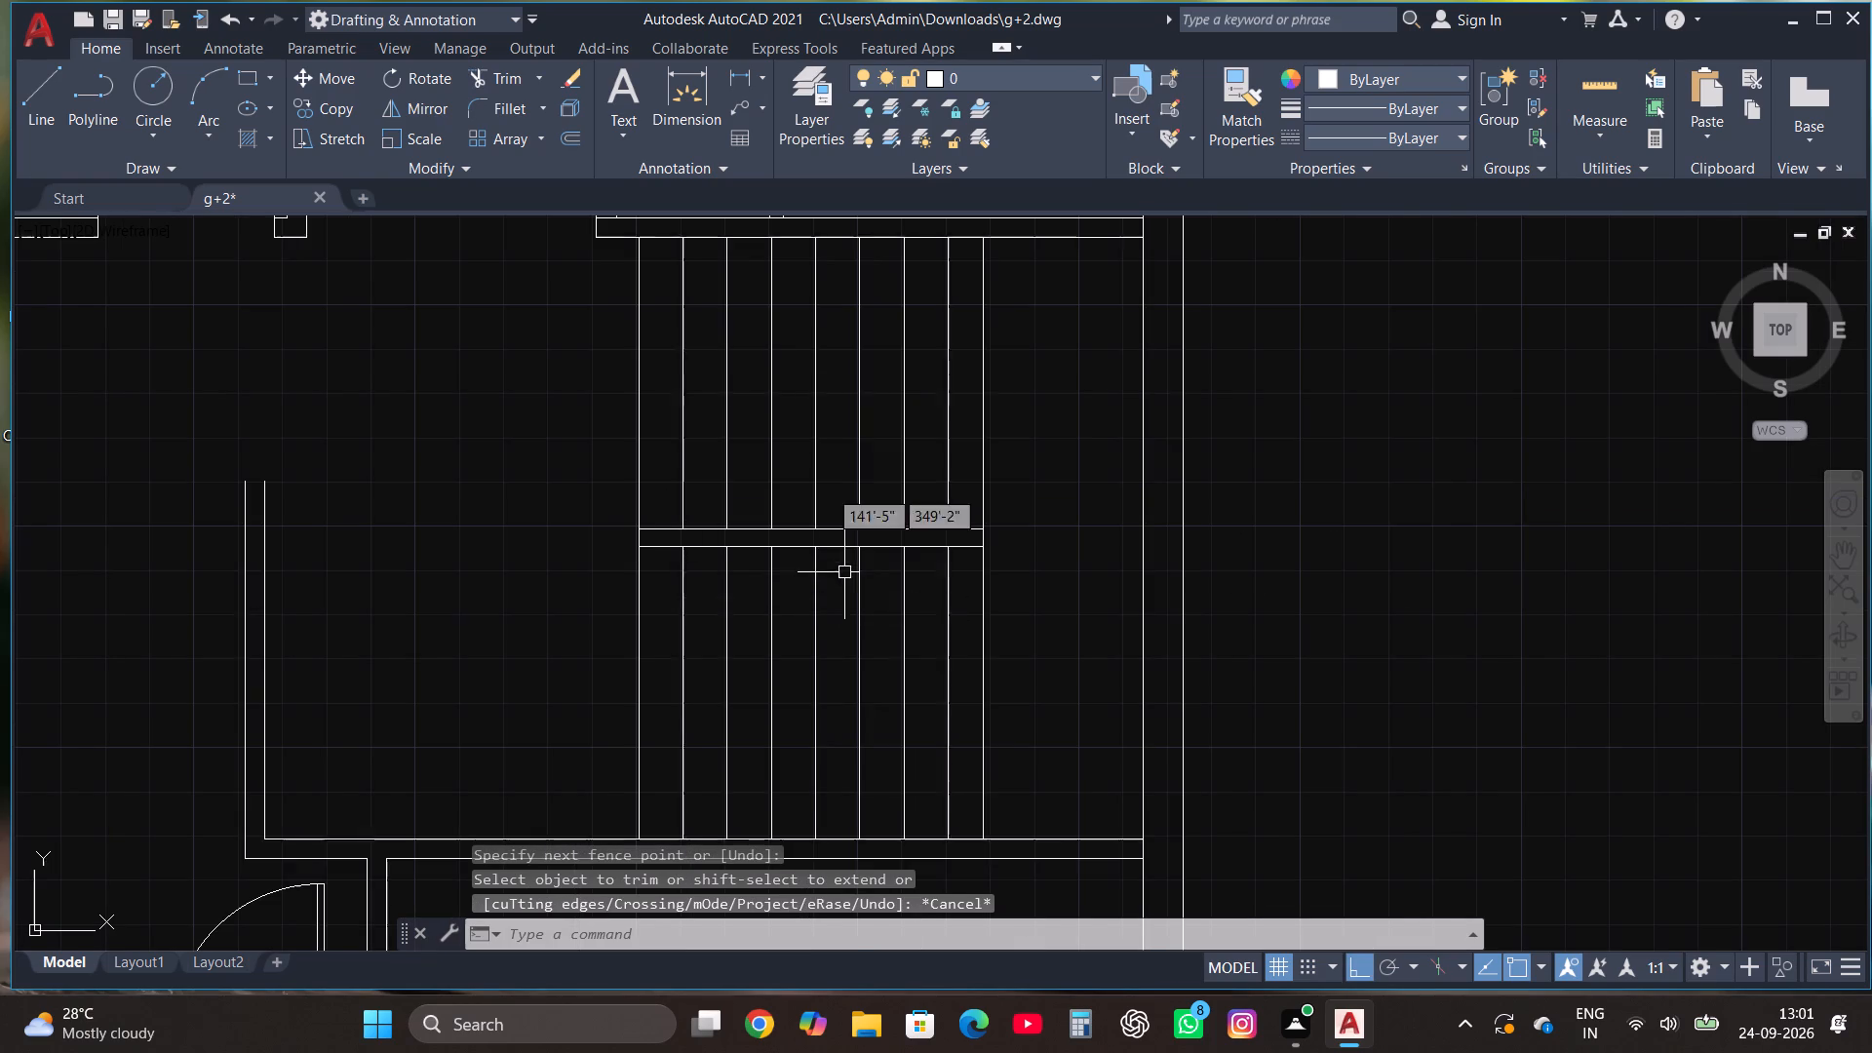
Draw the U-shaped walking line from the lower flight's first inner tread line, around the landing, and about 8'-1" back across the upper flight.
left_click(42, 97)
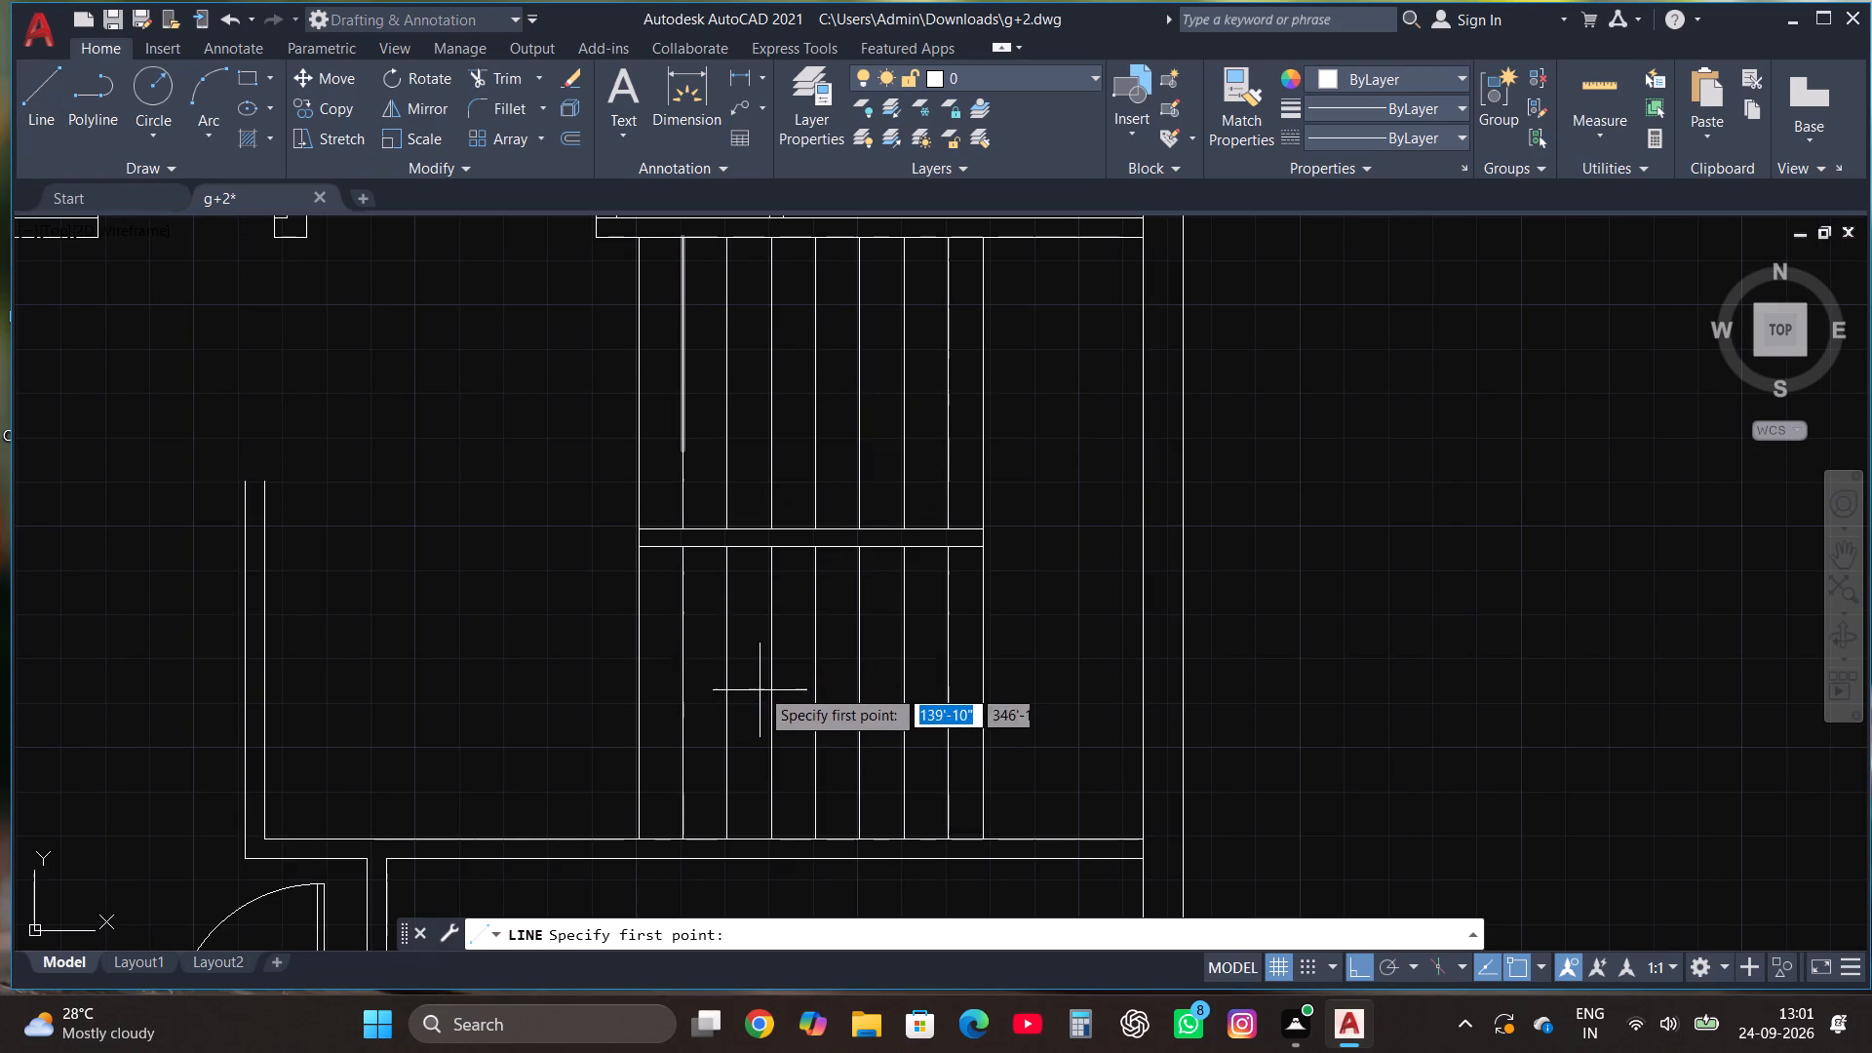
left_click(681, 684)
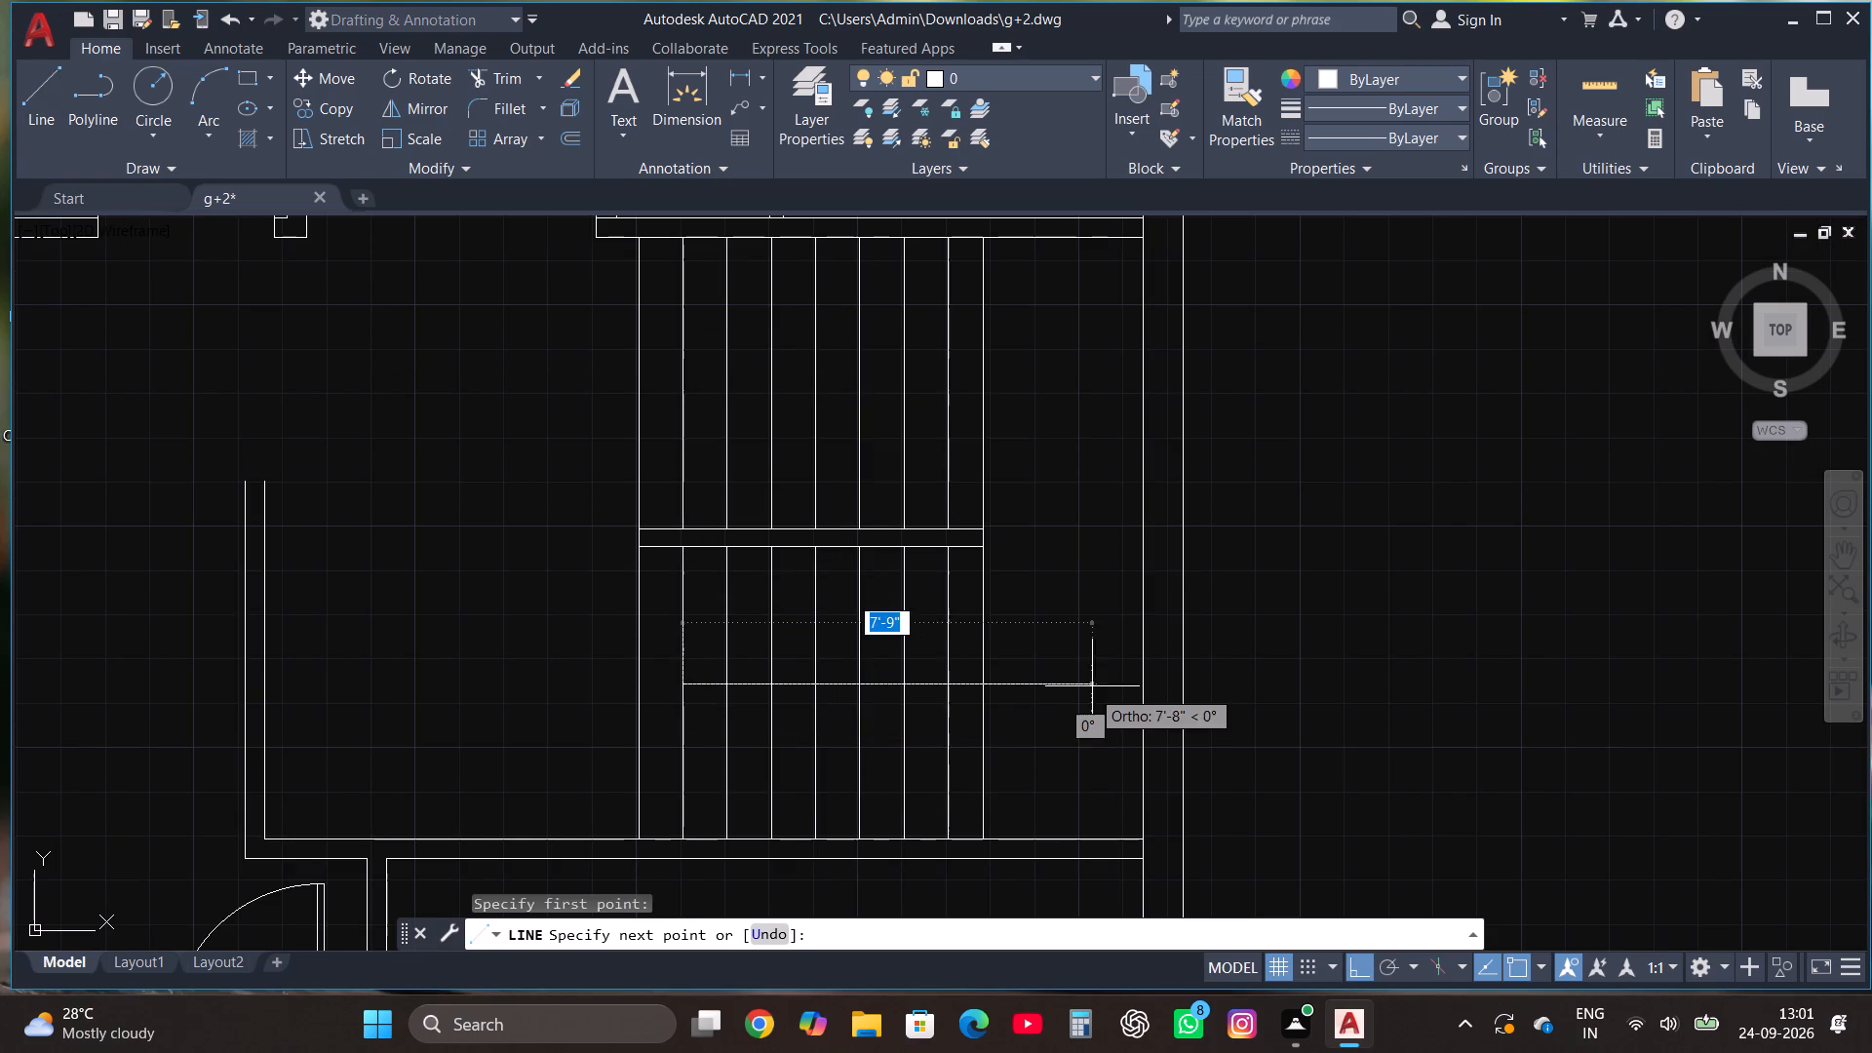
left_click(1055, 686)
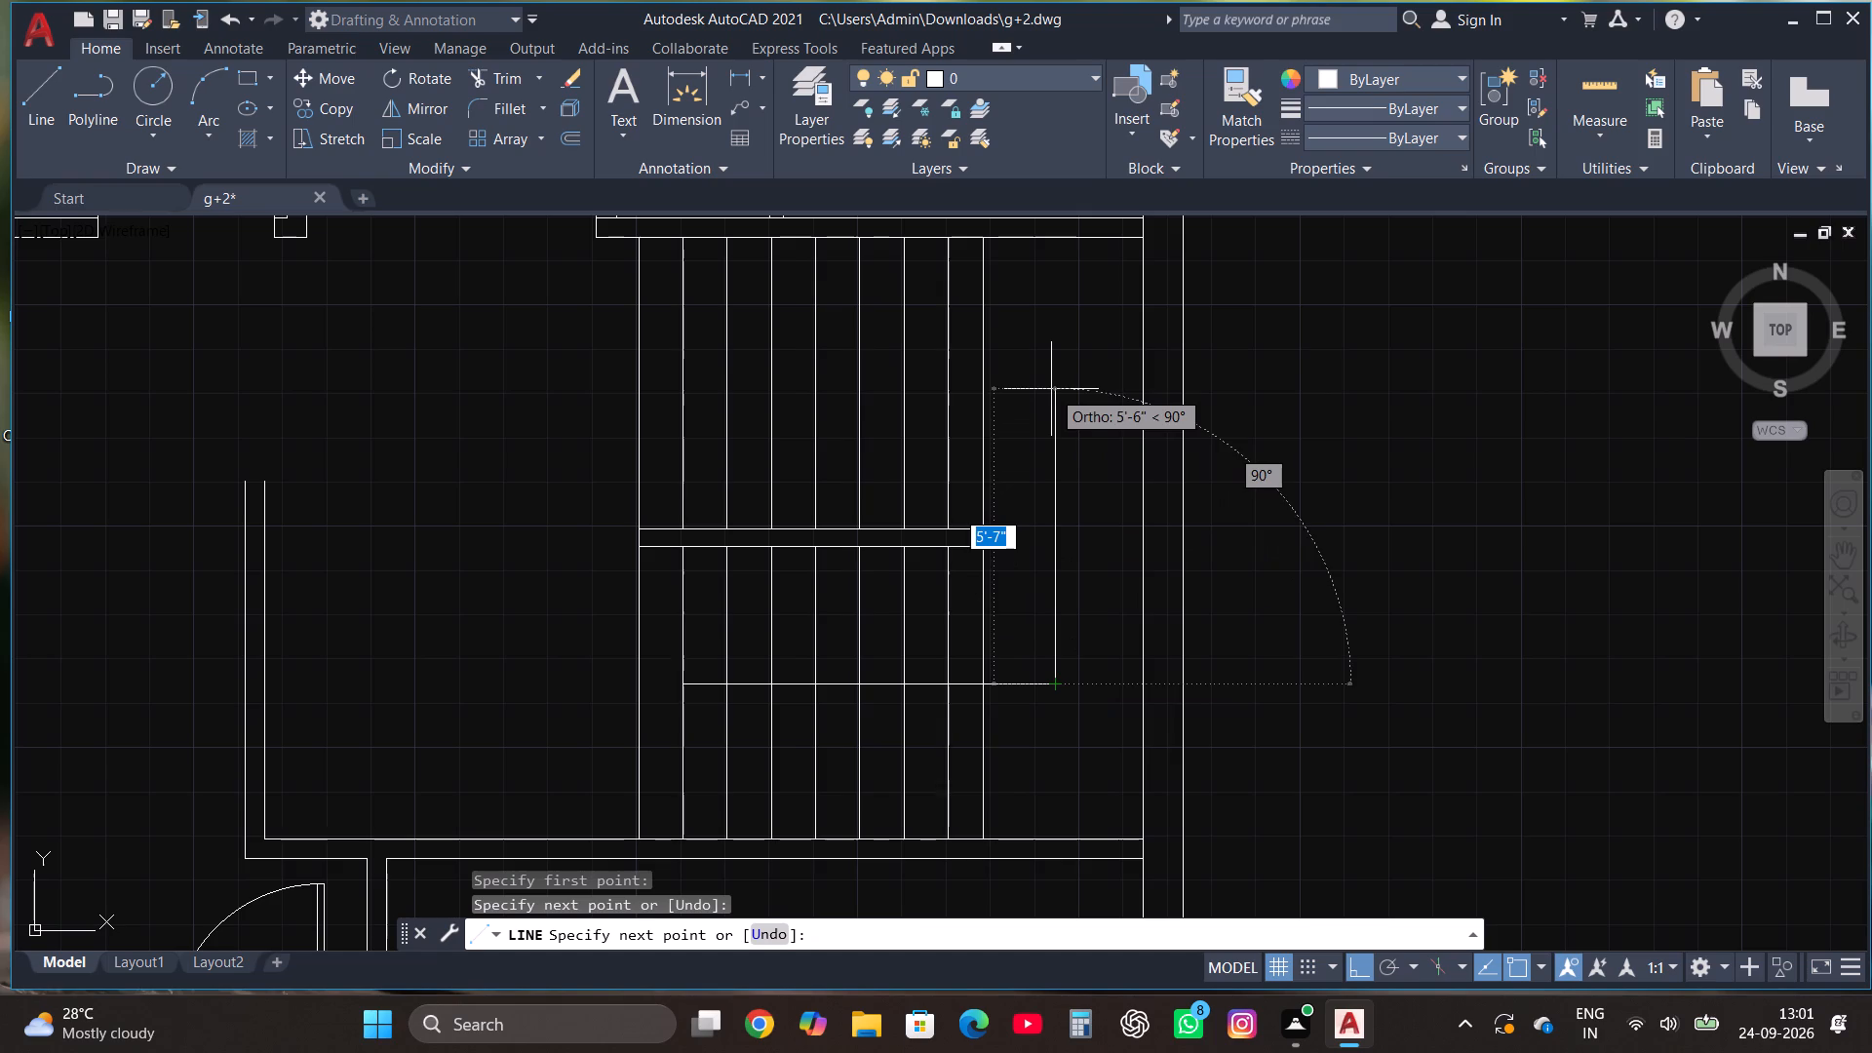
left_click(1051, 367)
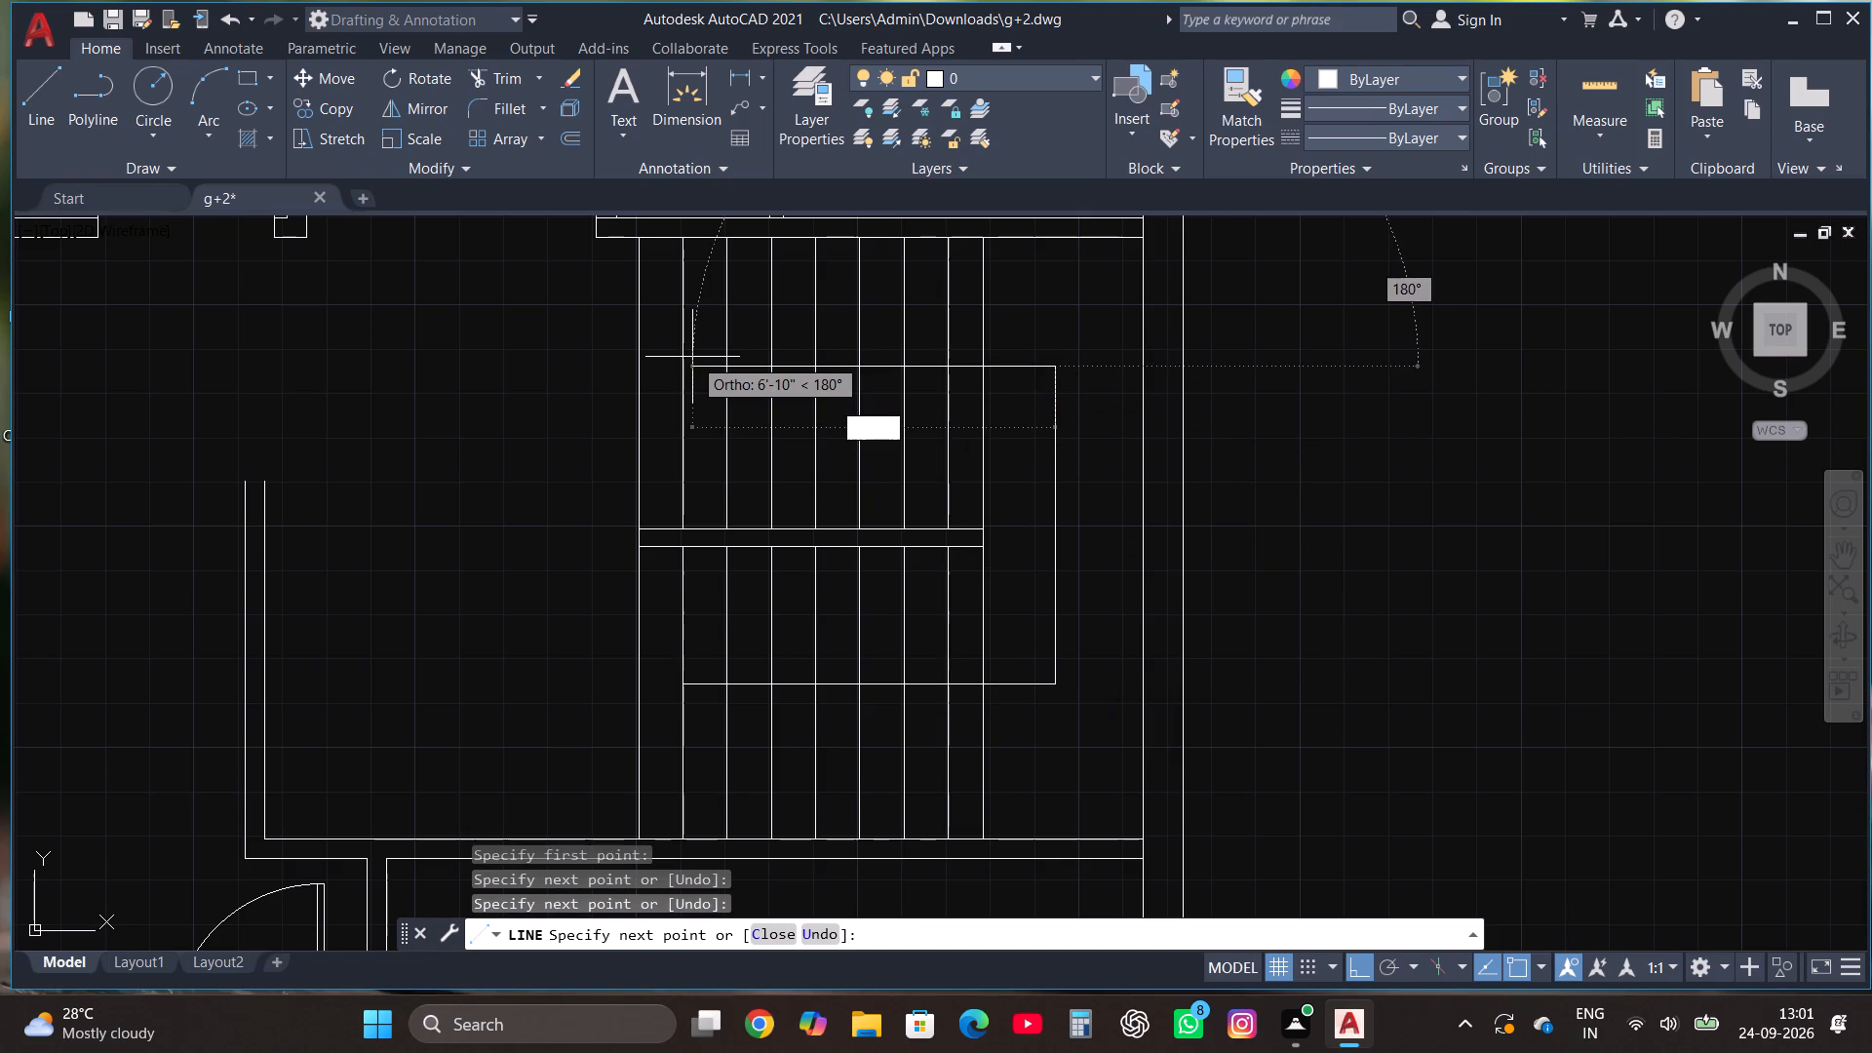
left_click(620, 393)
key("Escape")
Trim the end of the walking line that sticks out past the staircase's leftmost vertical.
scroll(640, 321, "up", 1)
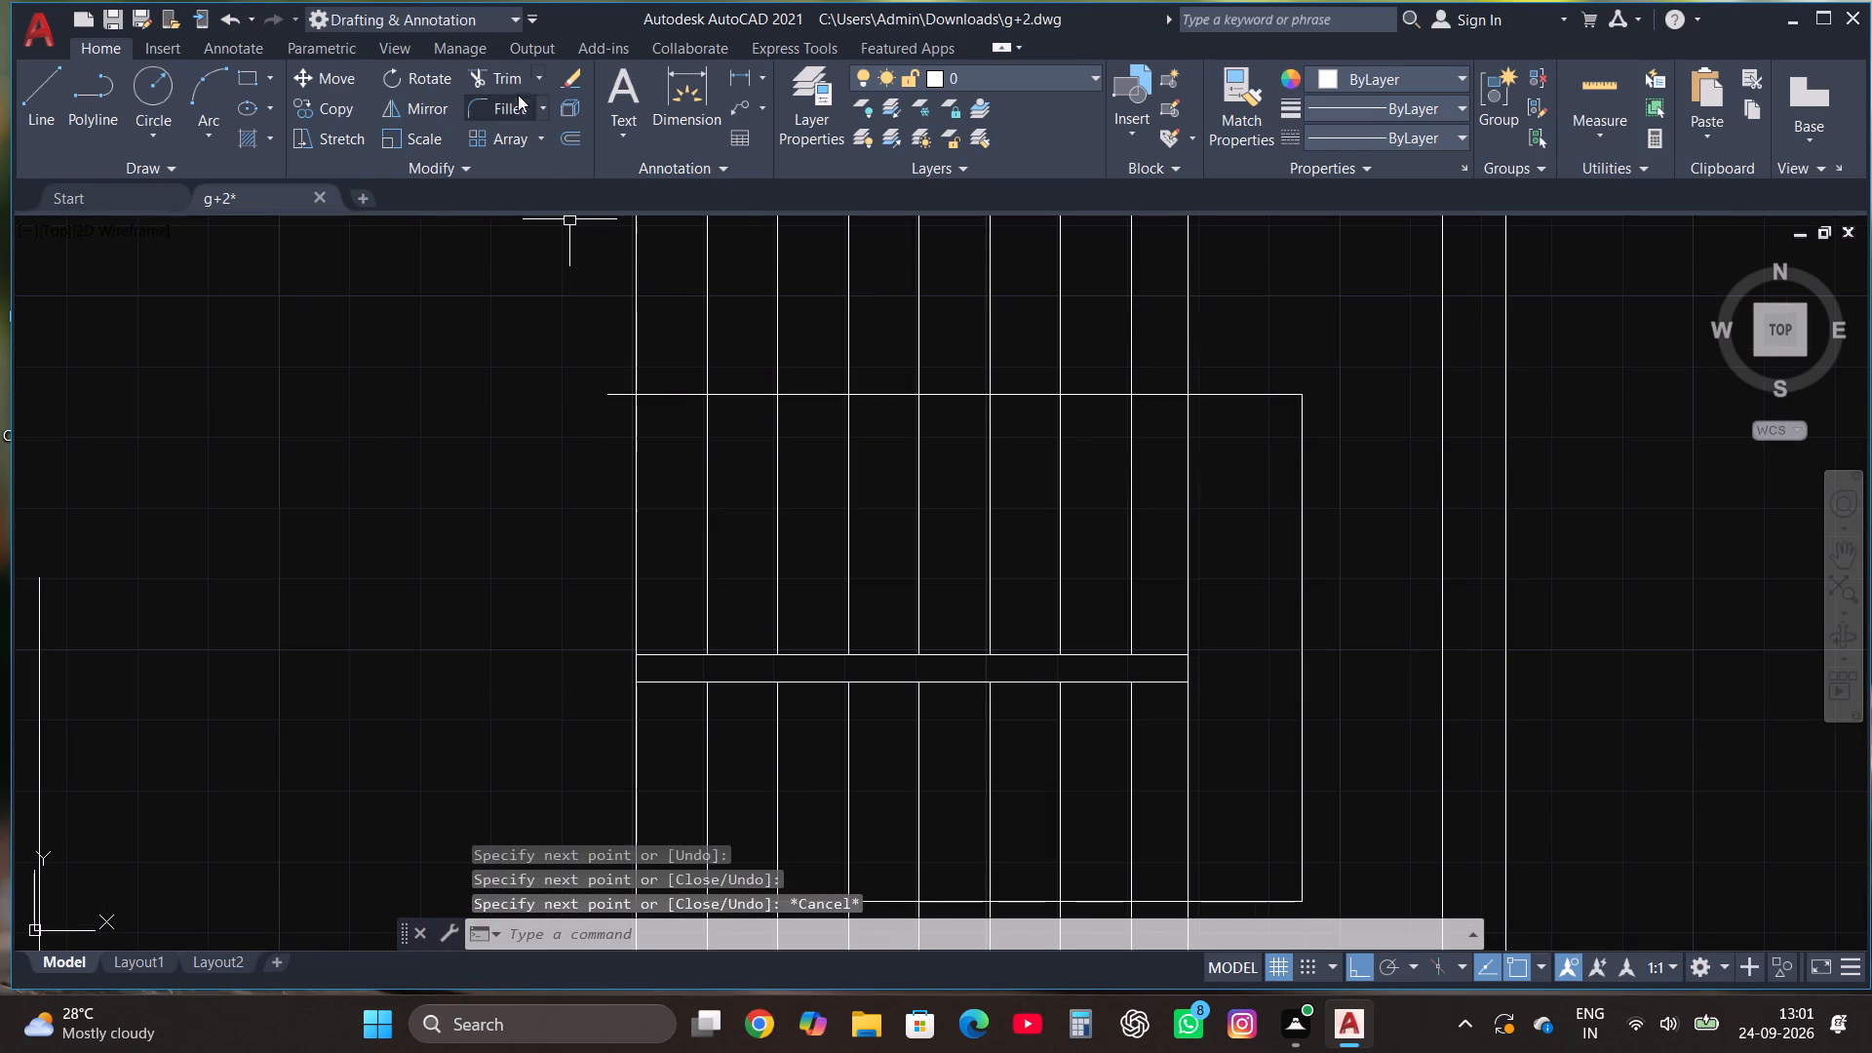
left_click(511, 79)
left_click(616, 401)
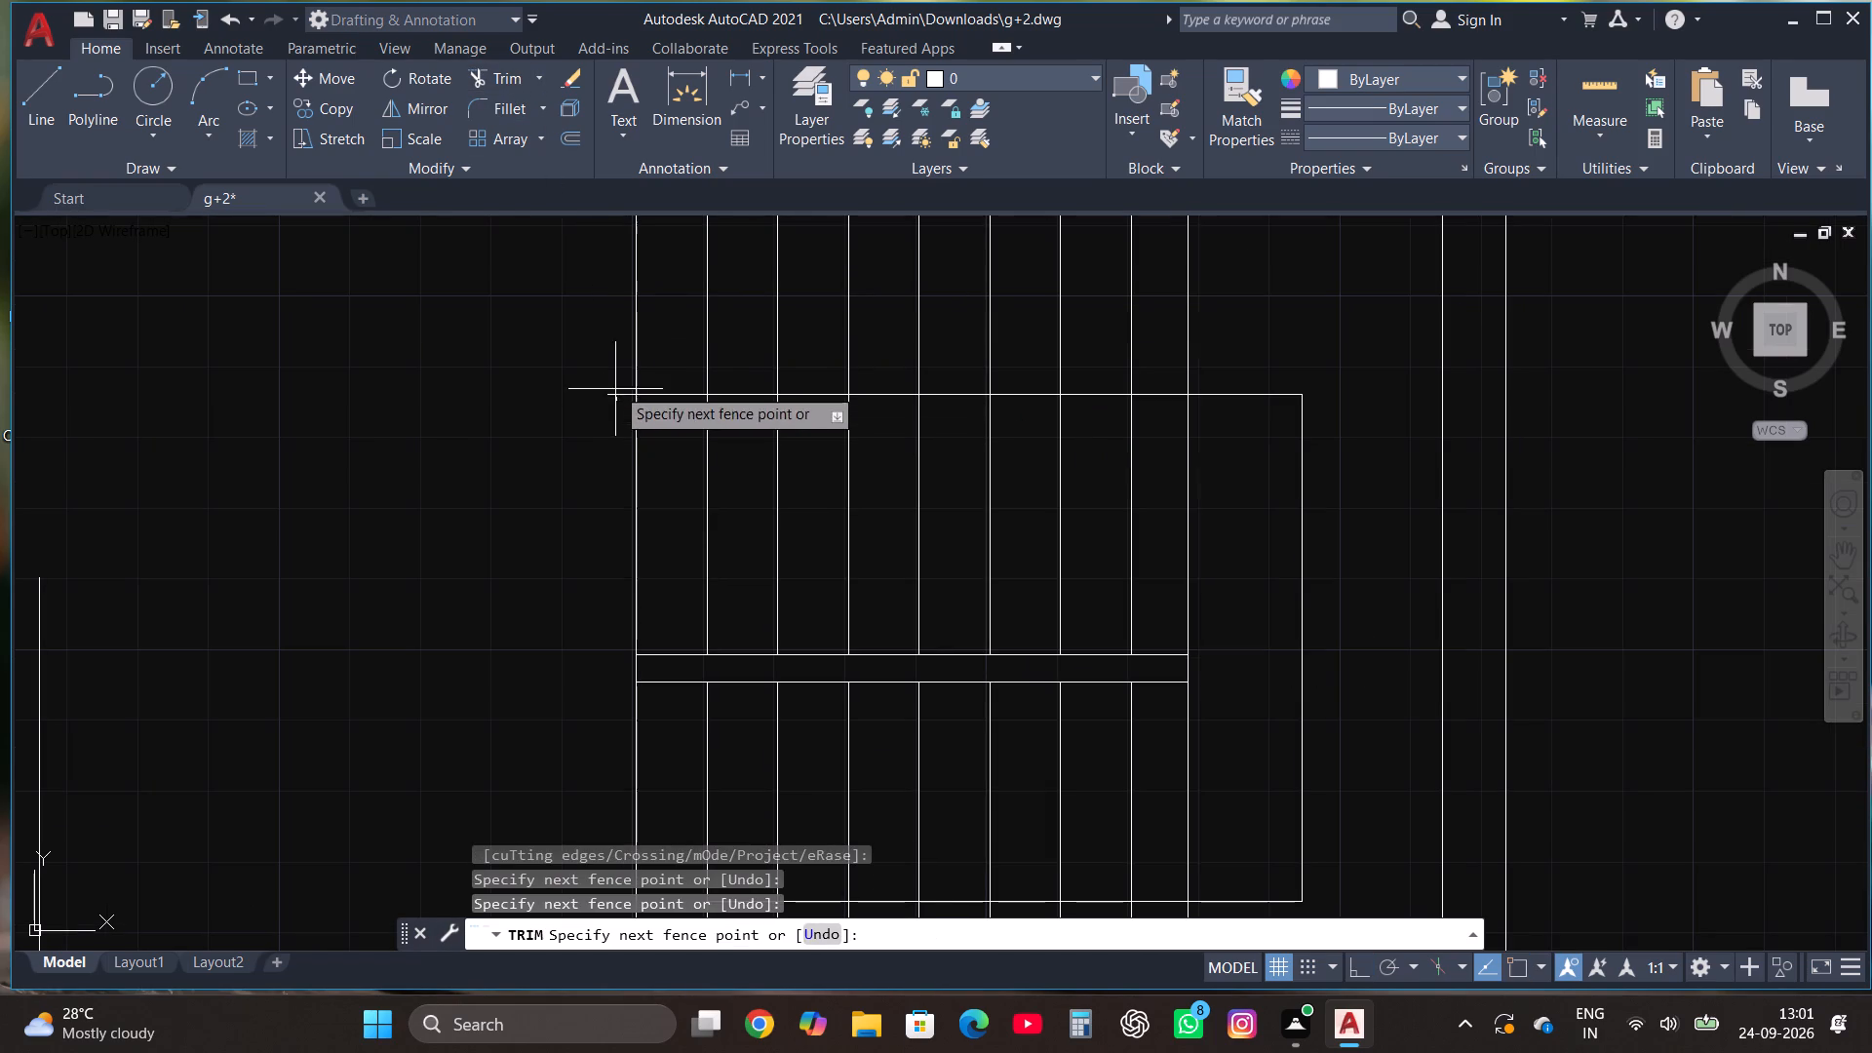
left_click(615, 368)
key("Escape")
With ortho off, draw two diagonal arrowhead lines from the walking line's upper-flight end to the adjacent tread line, above and below.
scroll(703, 333, "up", 2)
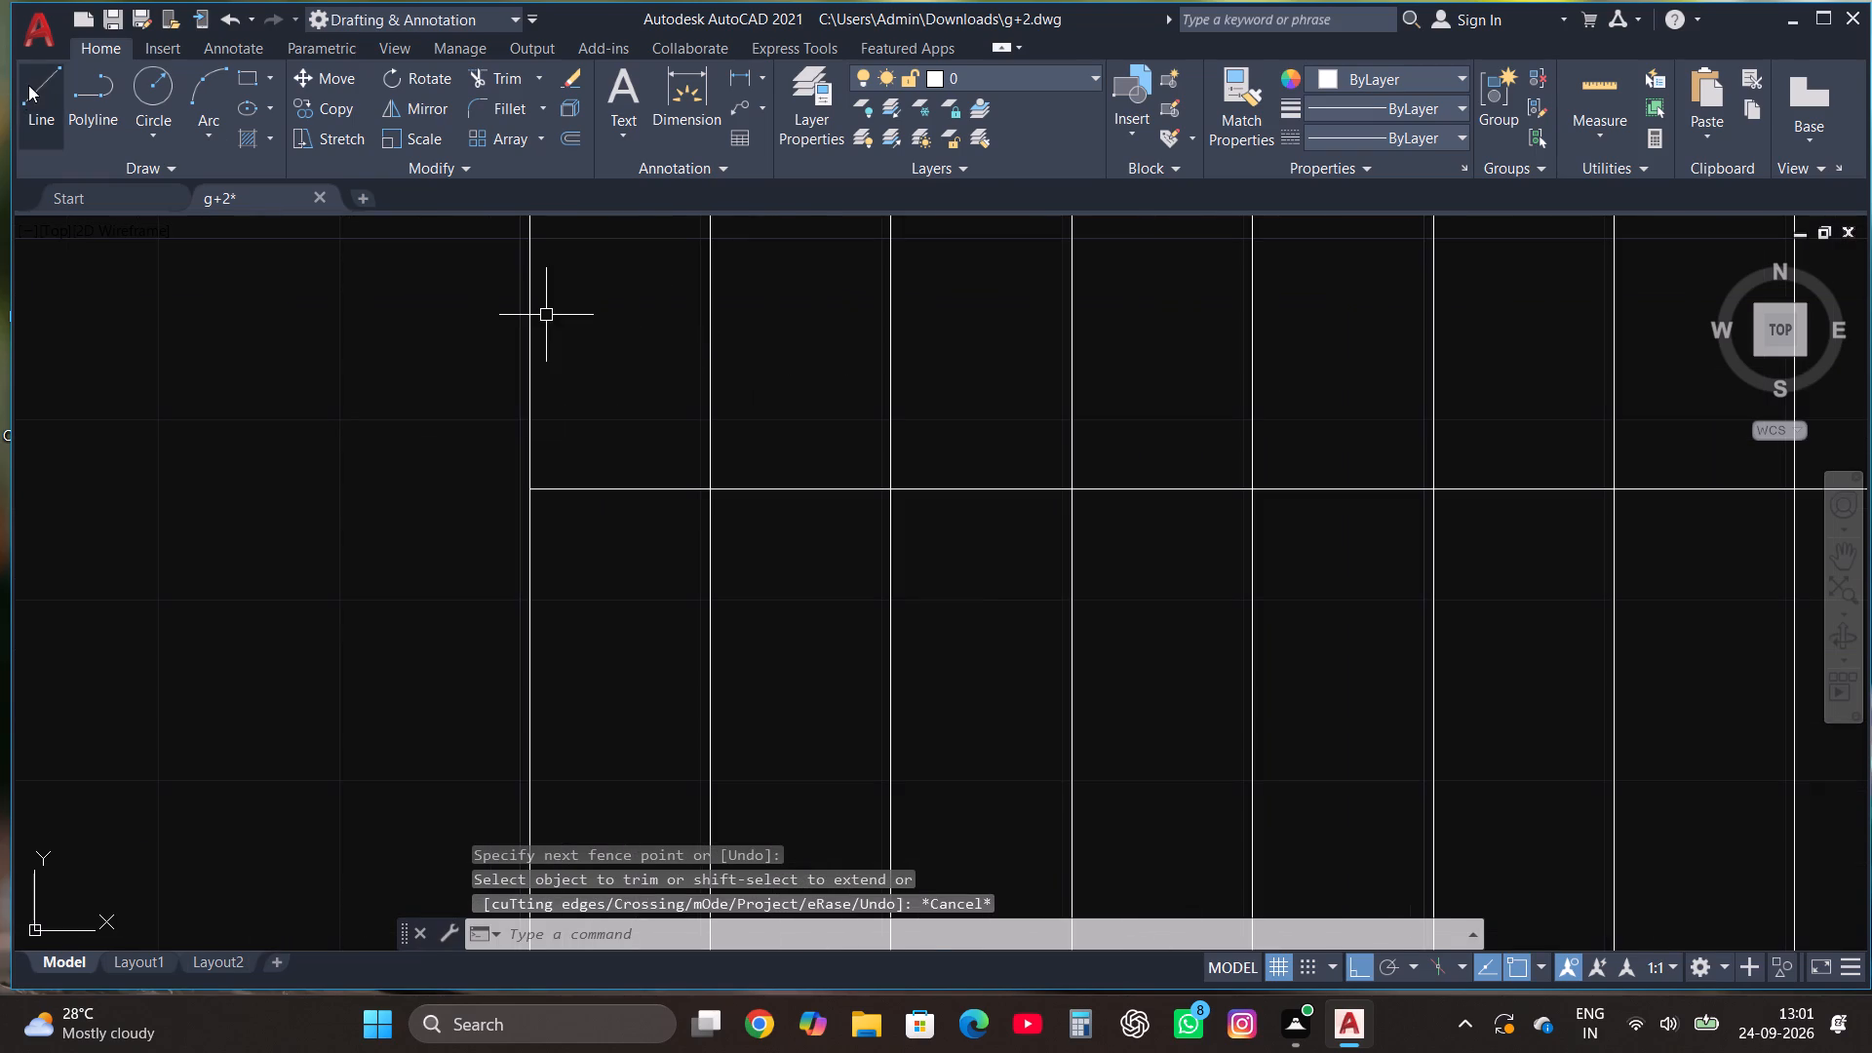
left_click(30, 85)
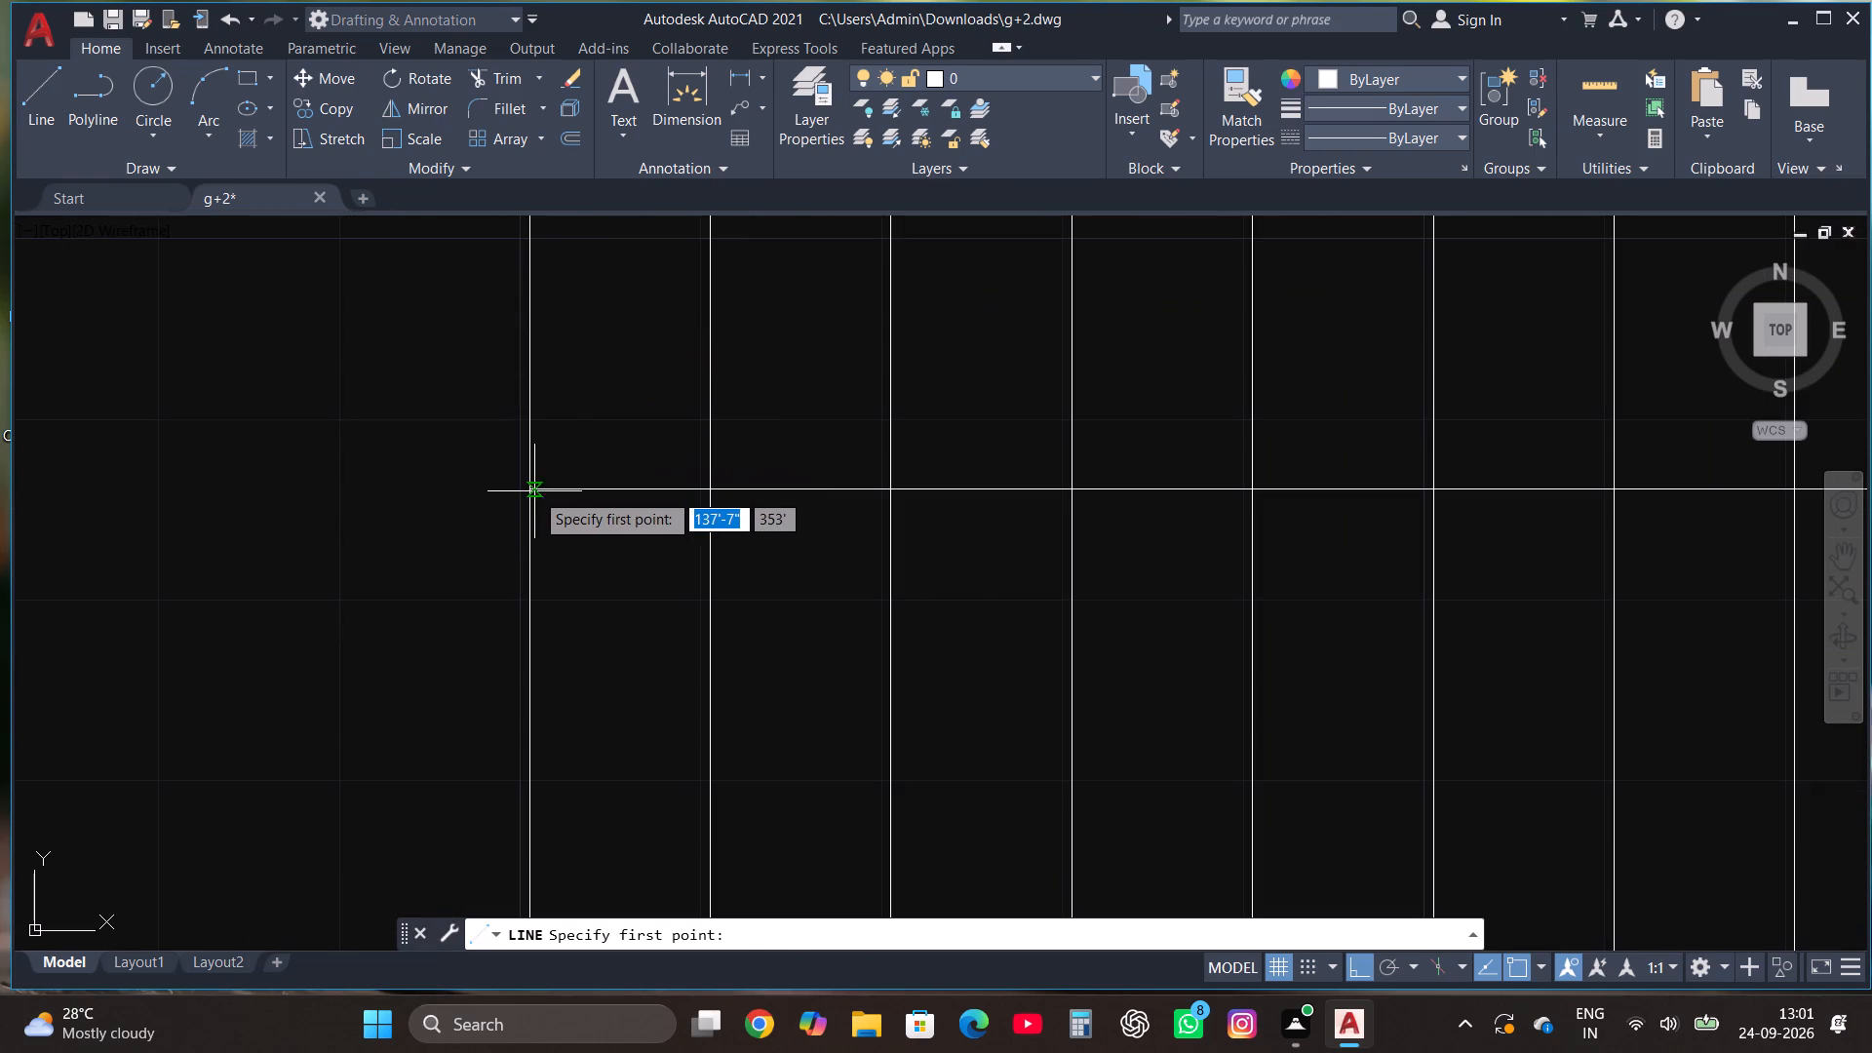
left_click(530, 491)
key("F8")
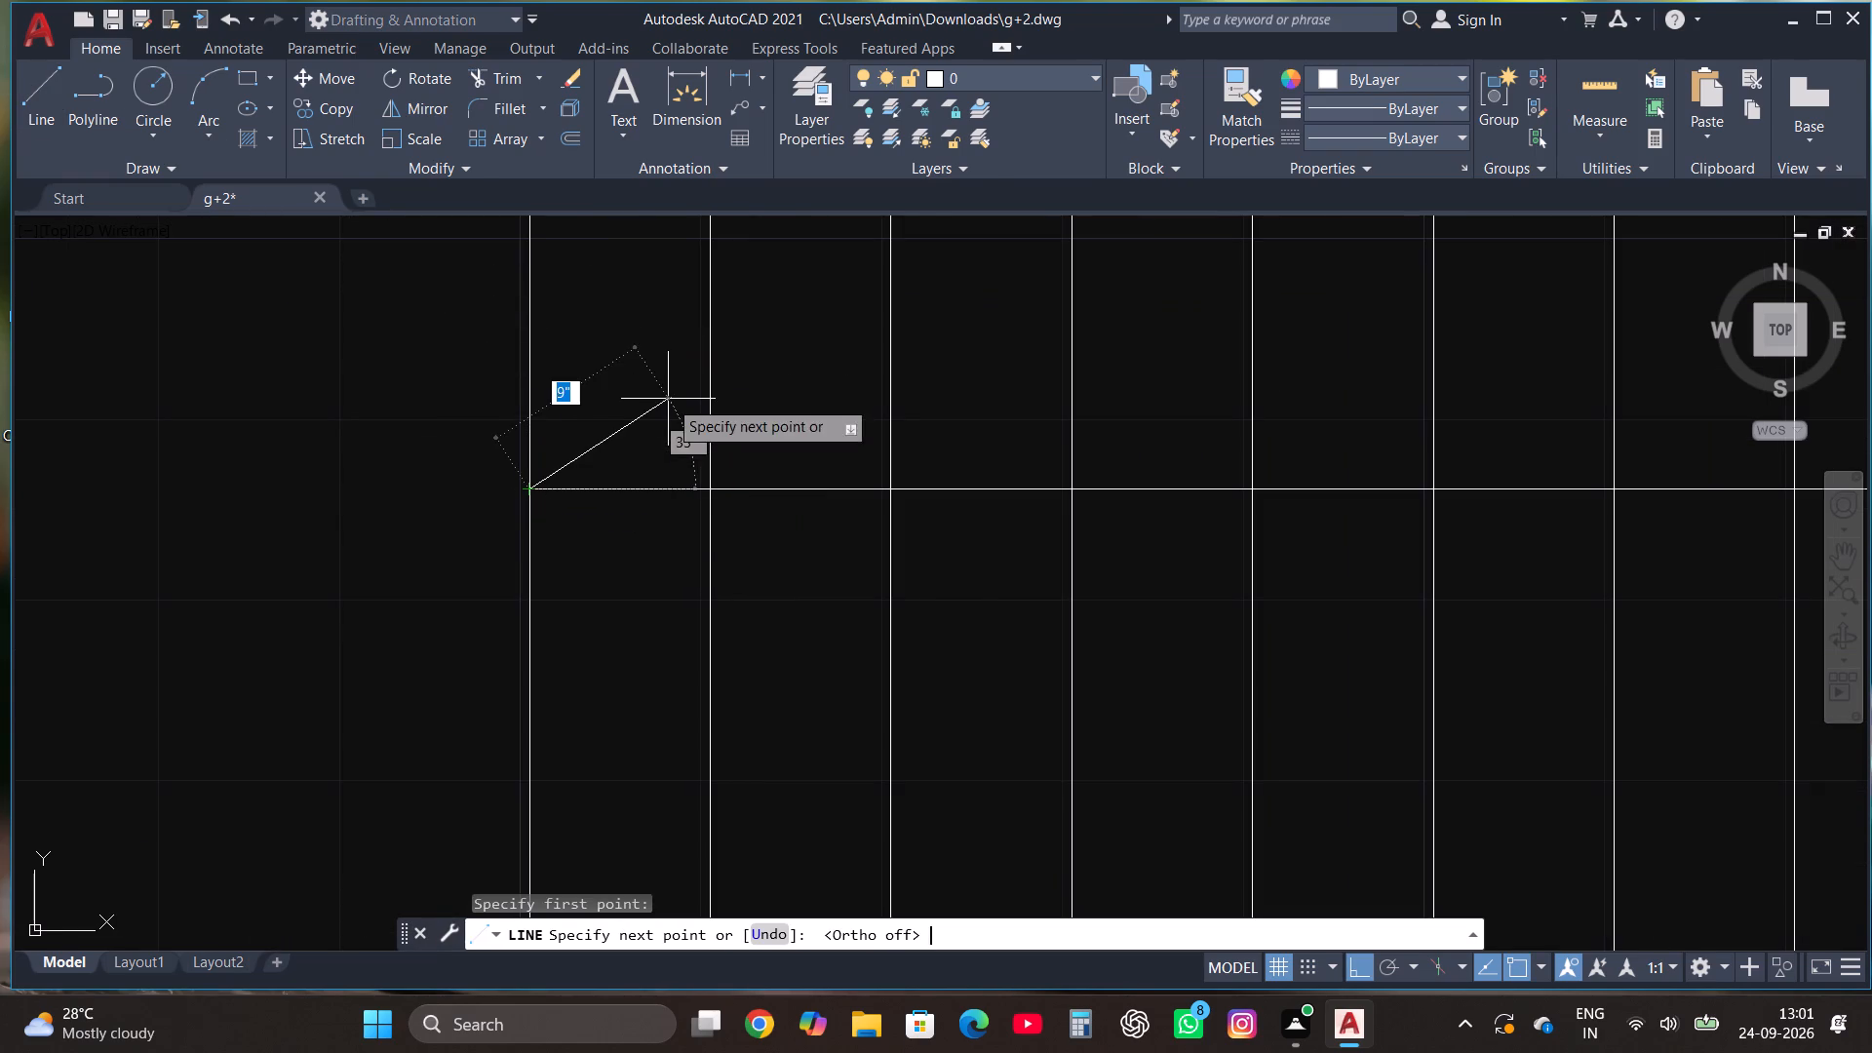
left_click(713, 363)
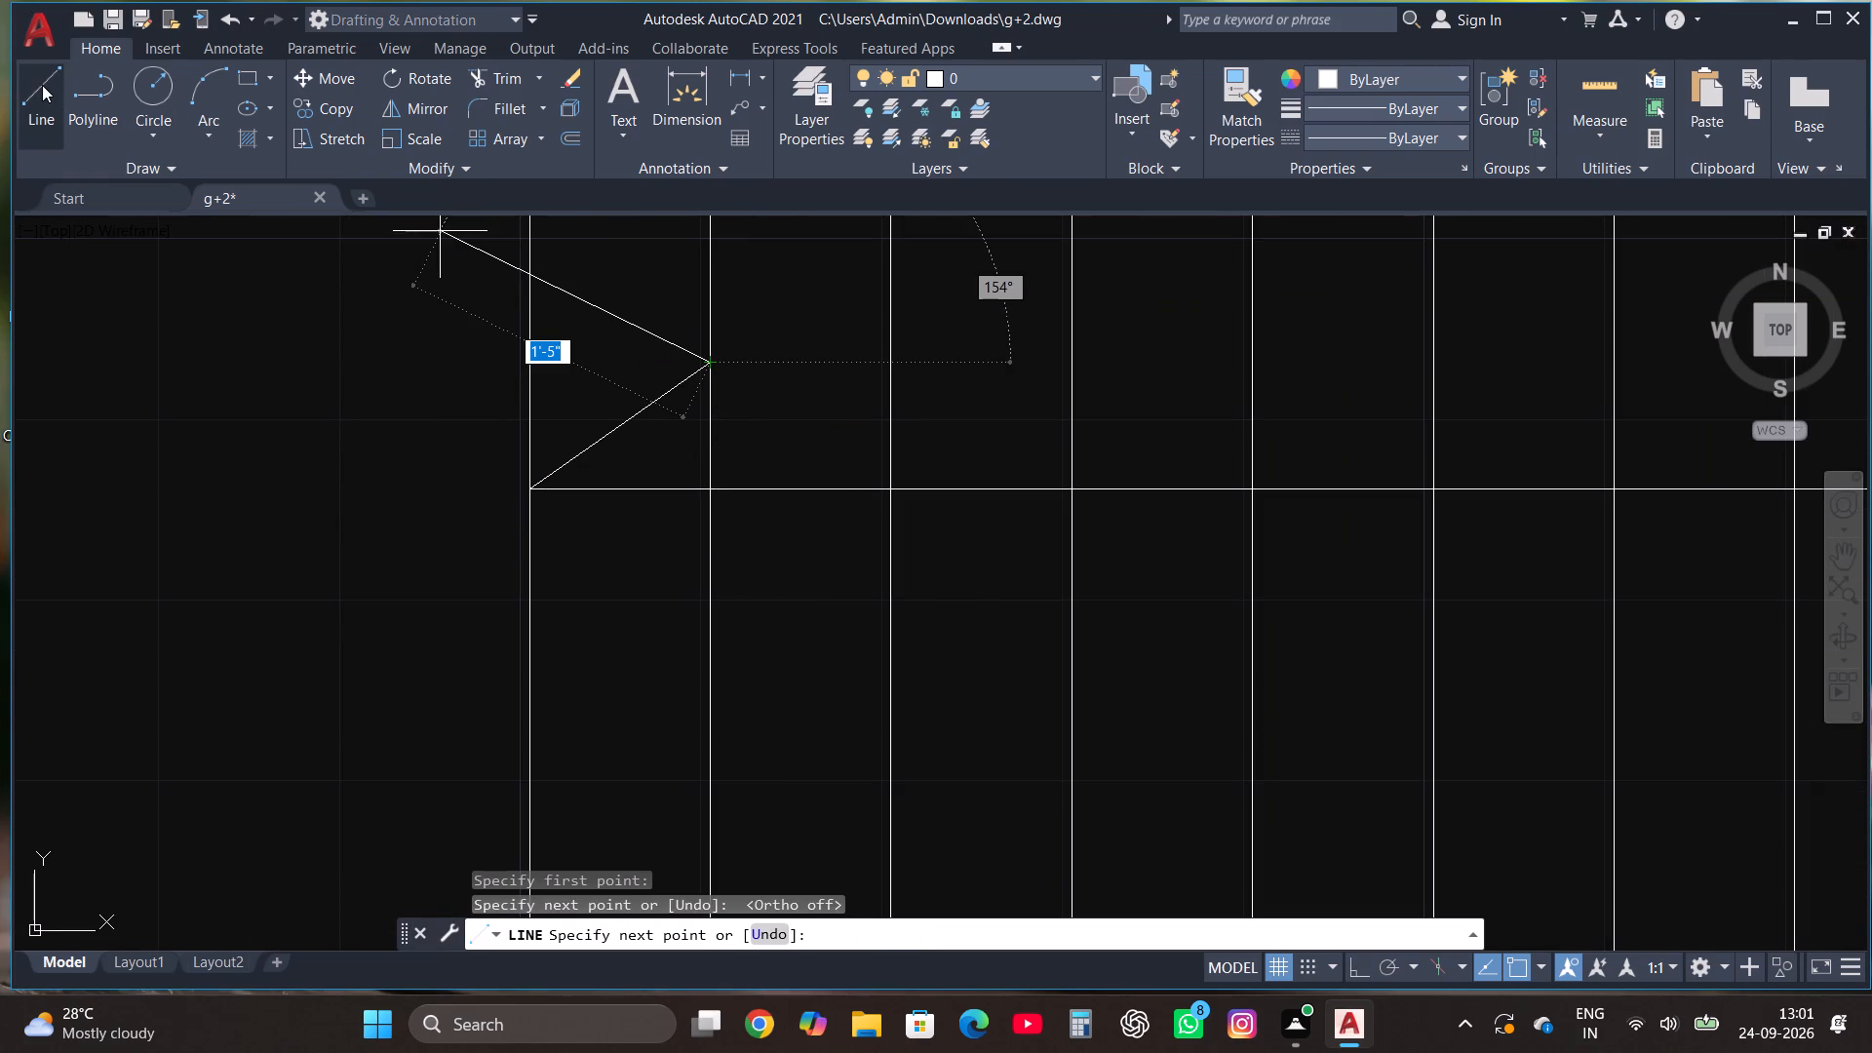
left_click(42, 85)
left_click(532, 487)
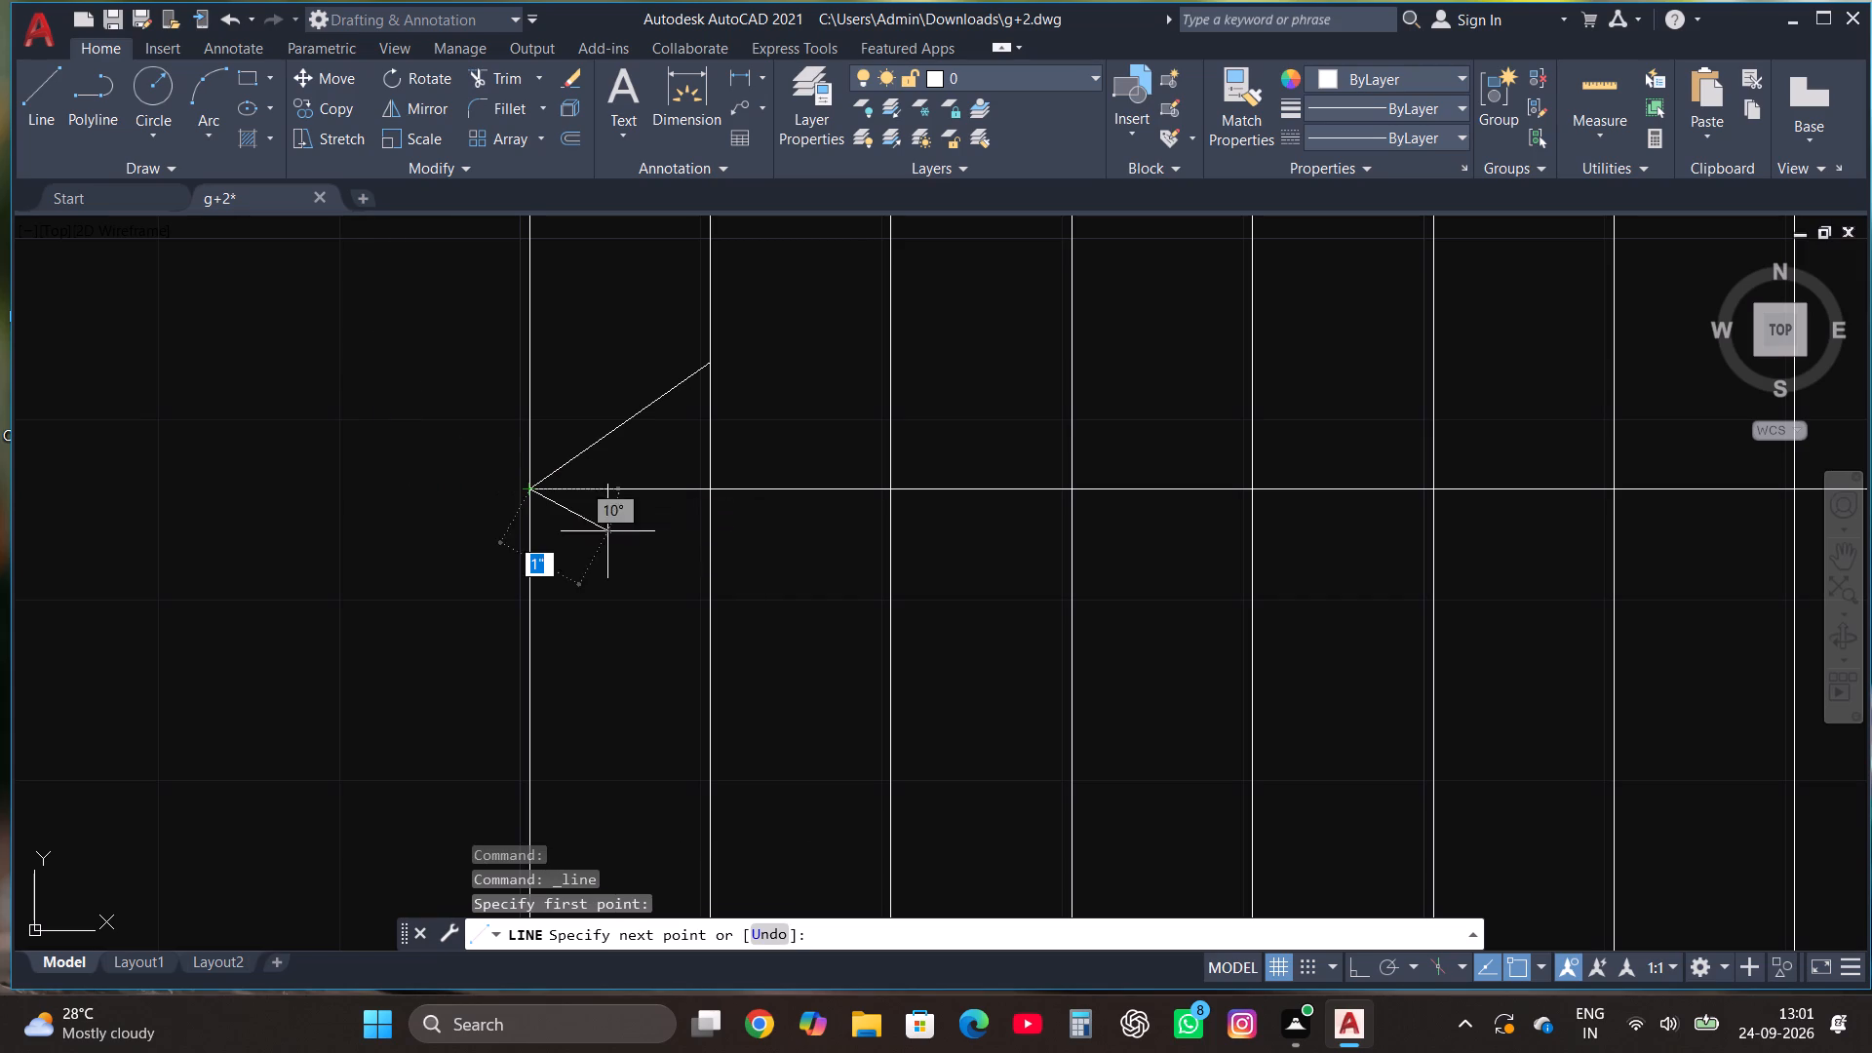
left_click(709, 612)
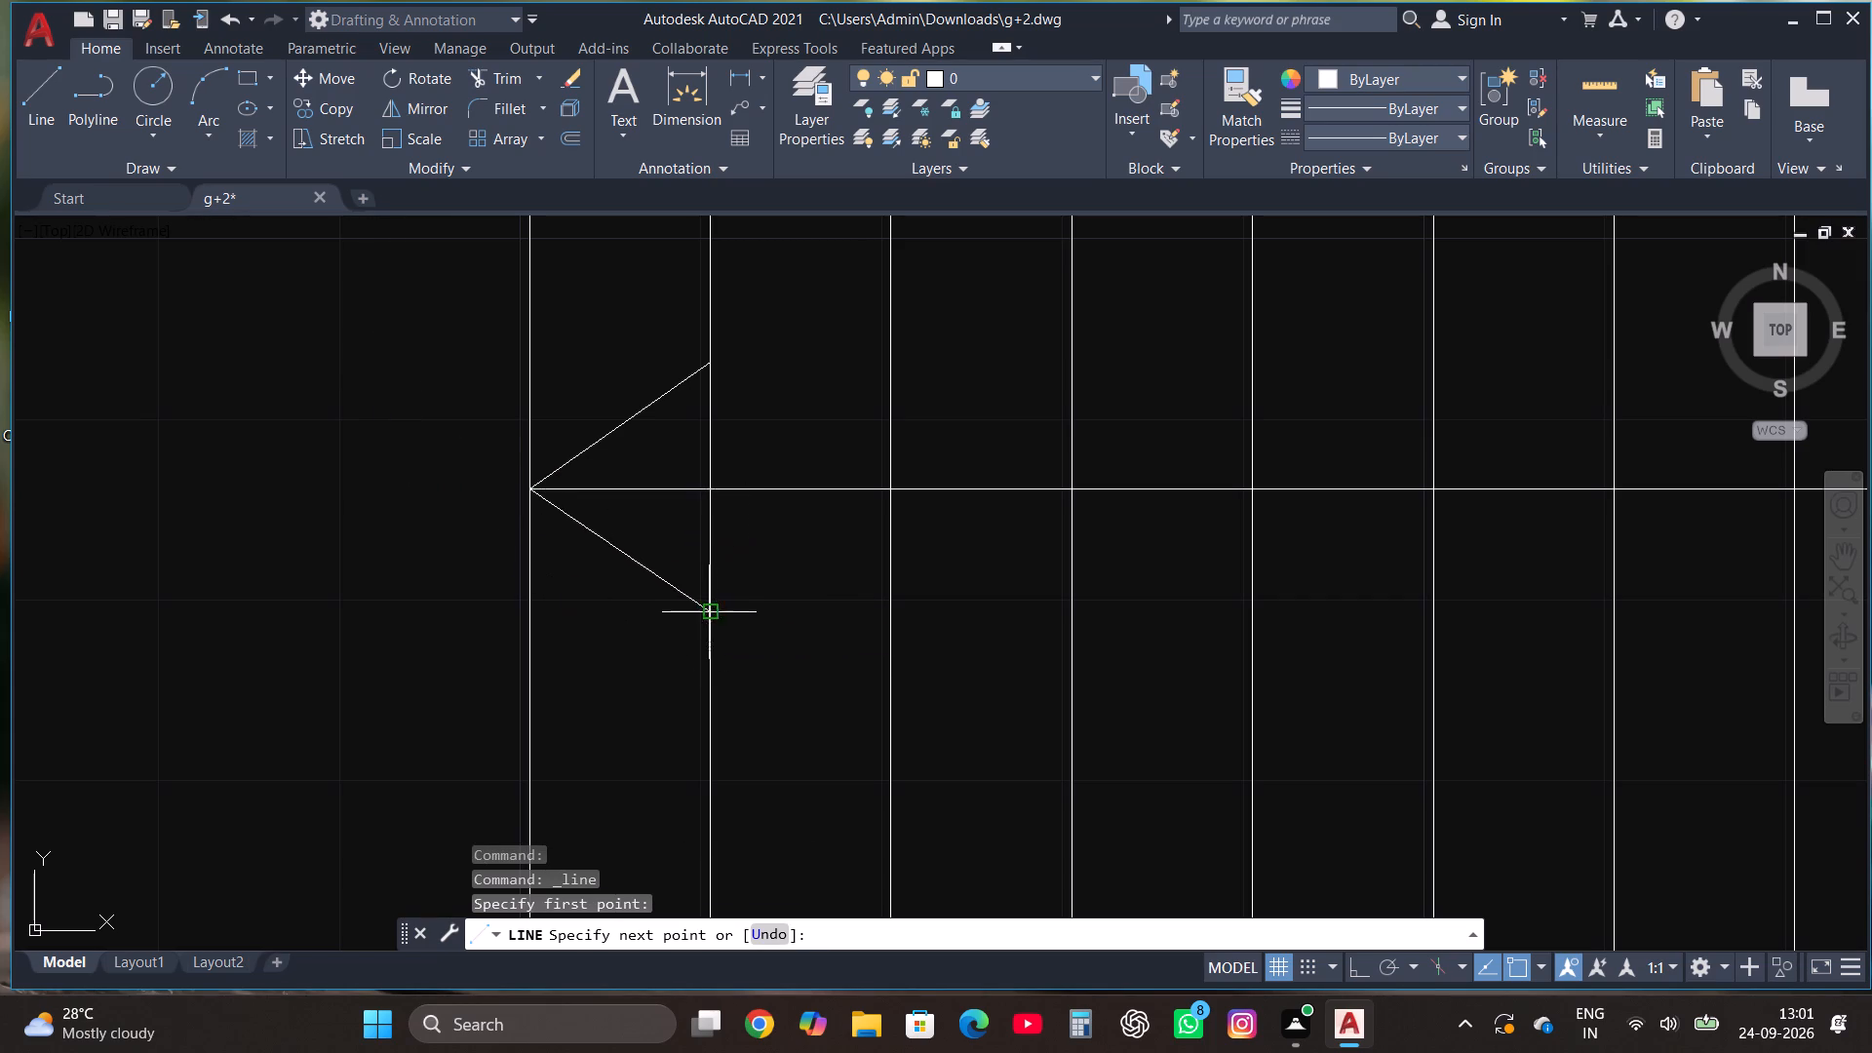
key("Escape")
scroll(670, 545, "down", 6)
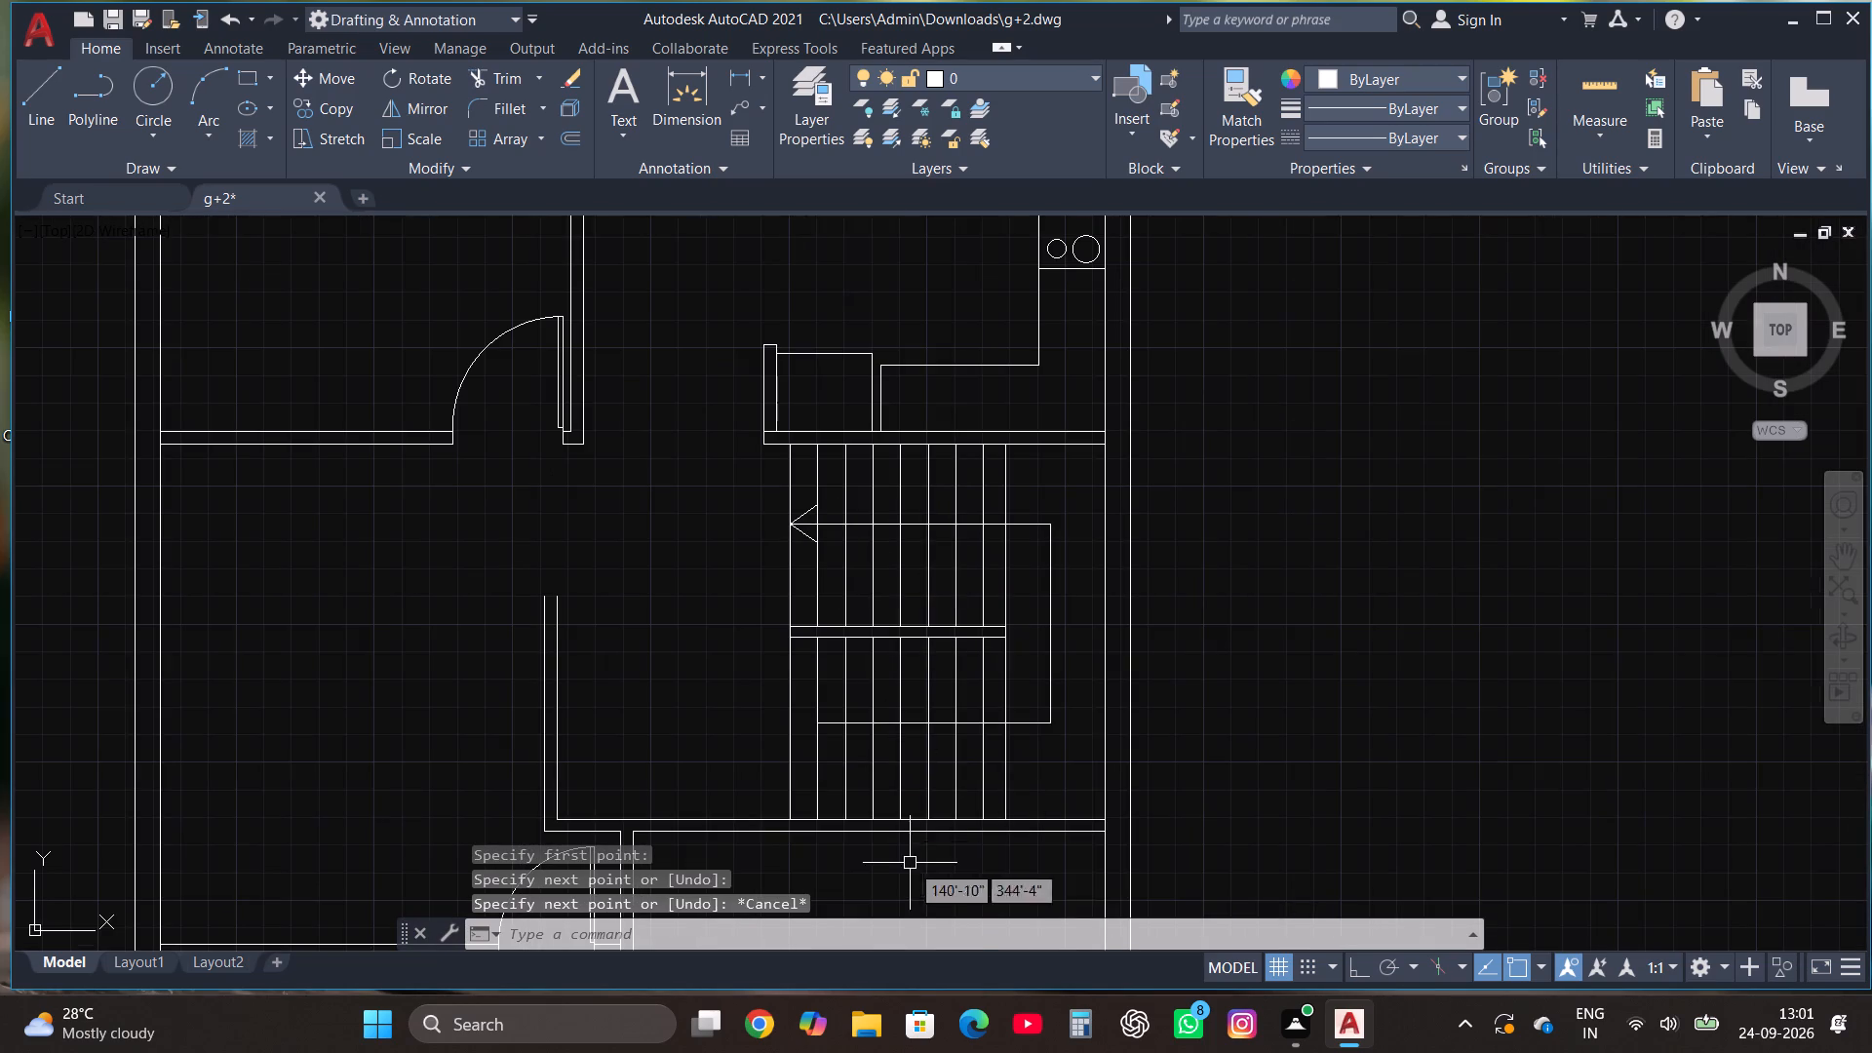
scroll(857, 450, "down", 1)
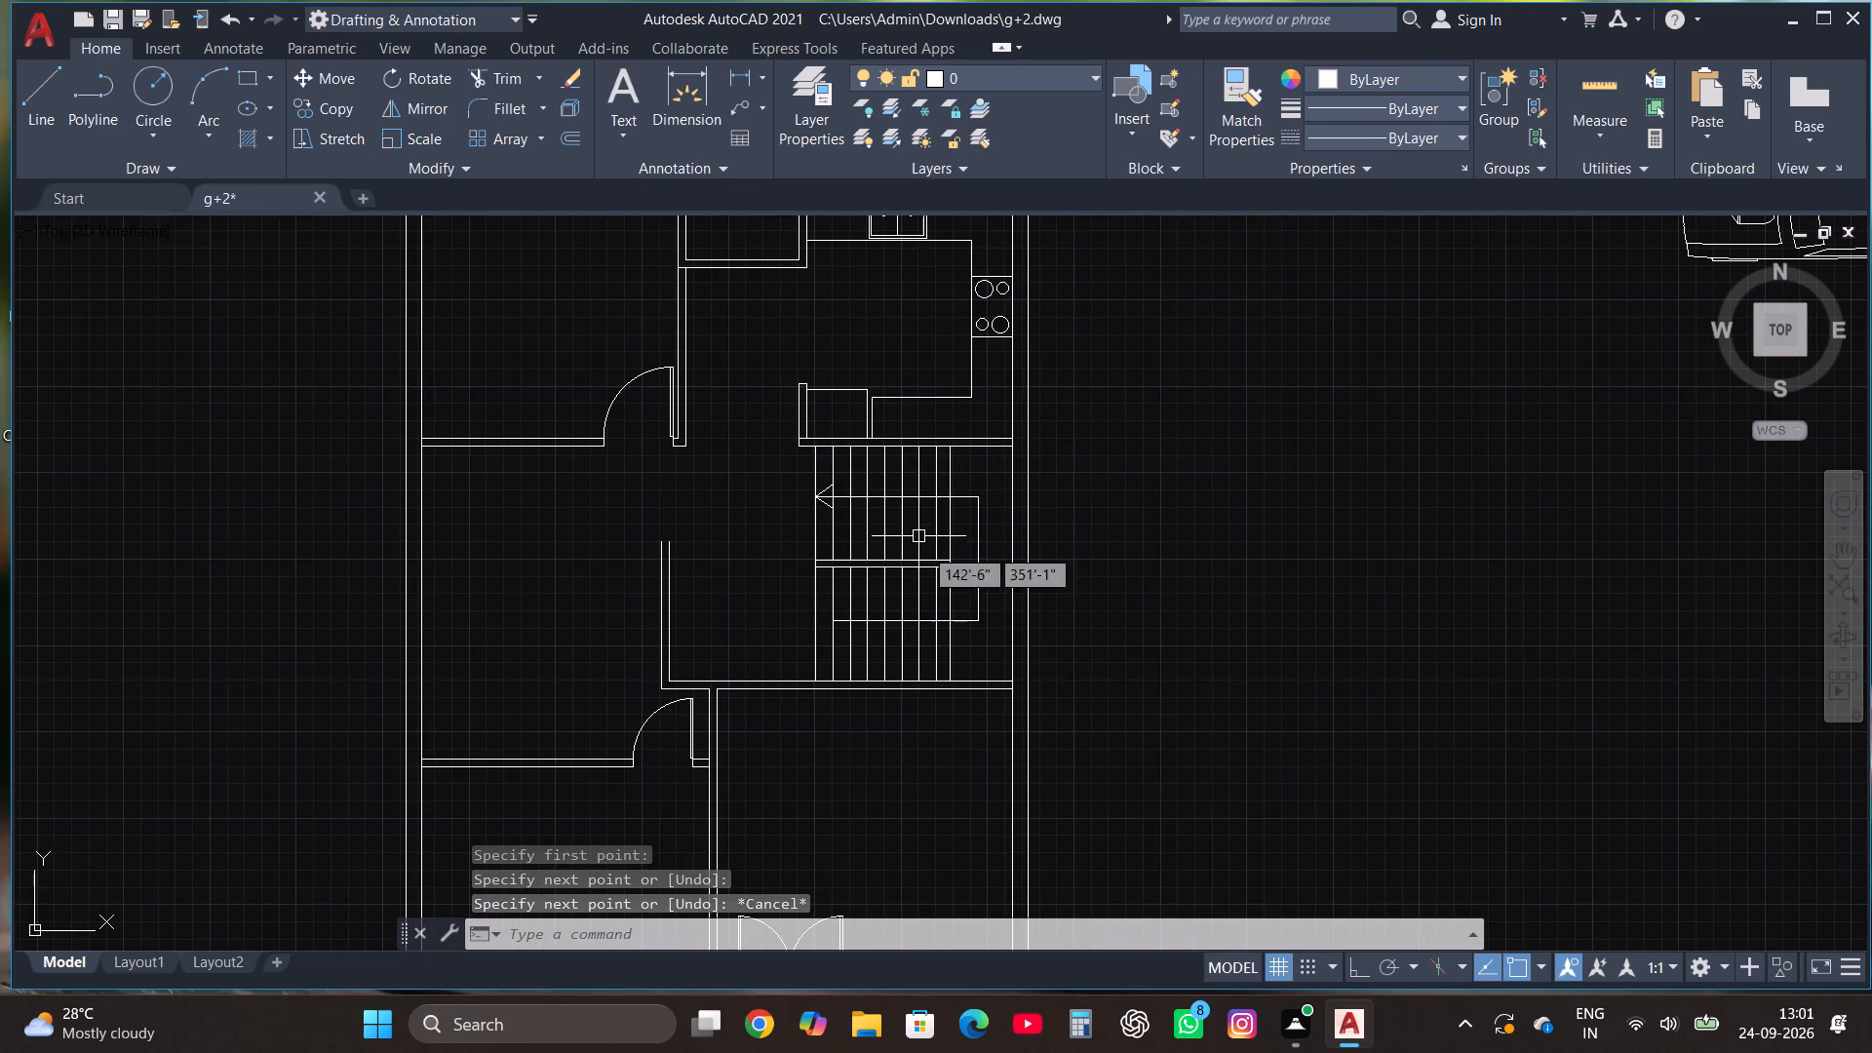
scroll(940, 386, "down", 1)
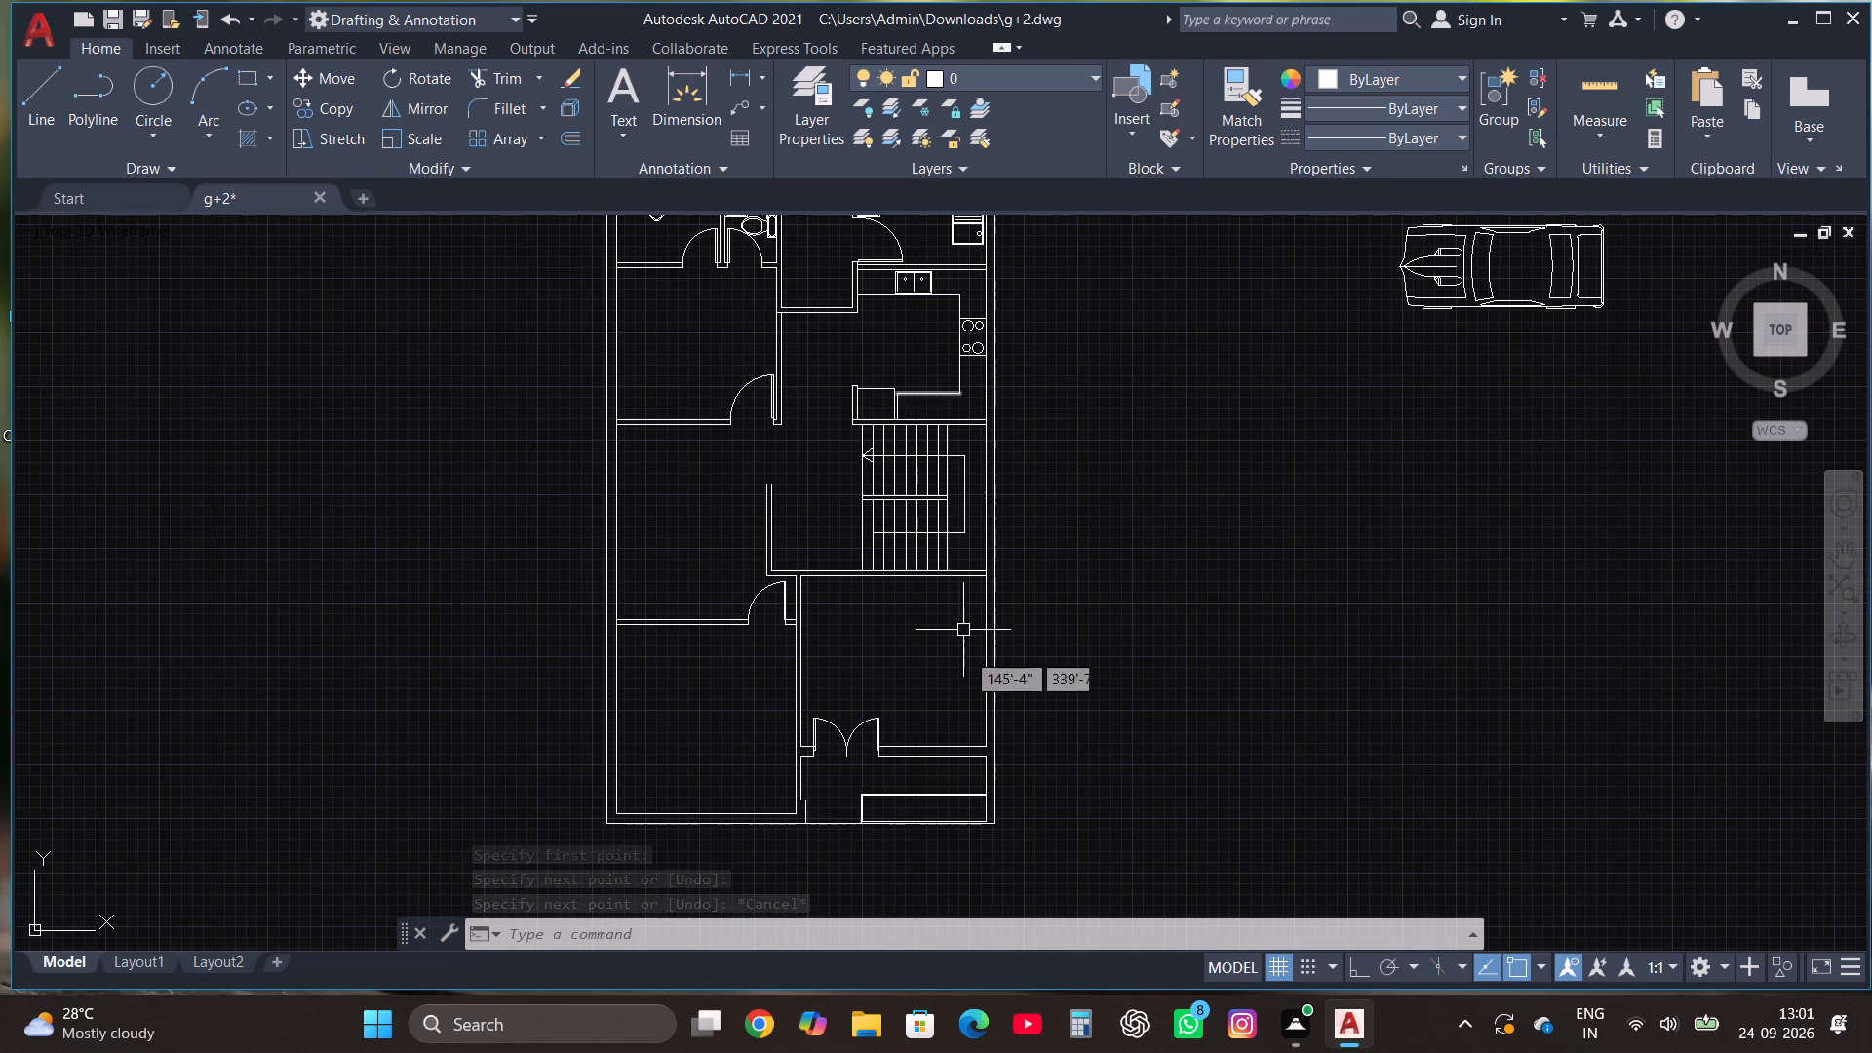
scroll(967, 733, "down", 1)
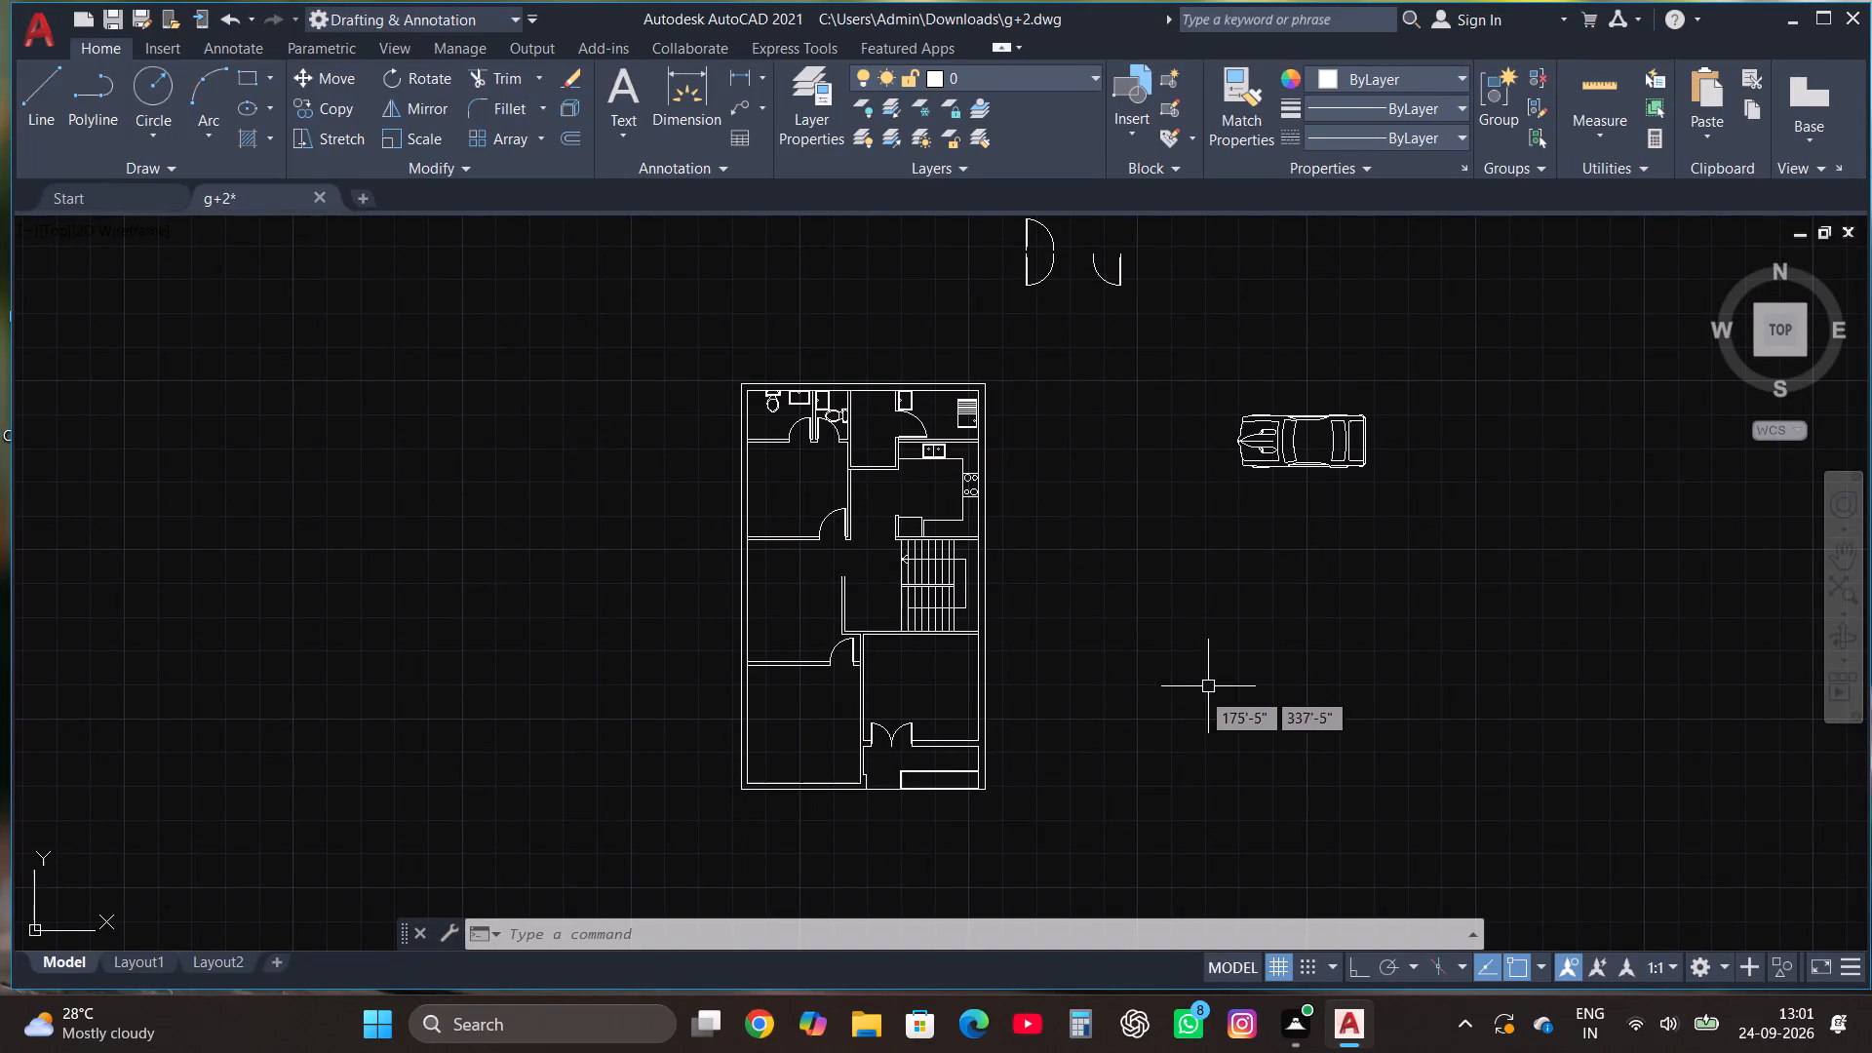
Shift the upper horizontal line between the two stair flights up by 1' from its midpoint.
scroll(801, 485, "up", 1)
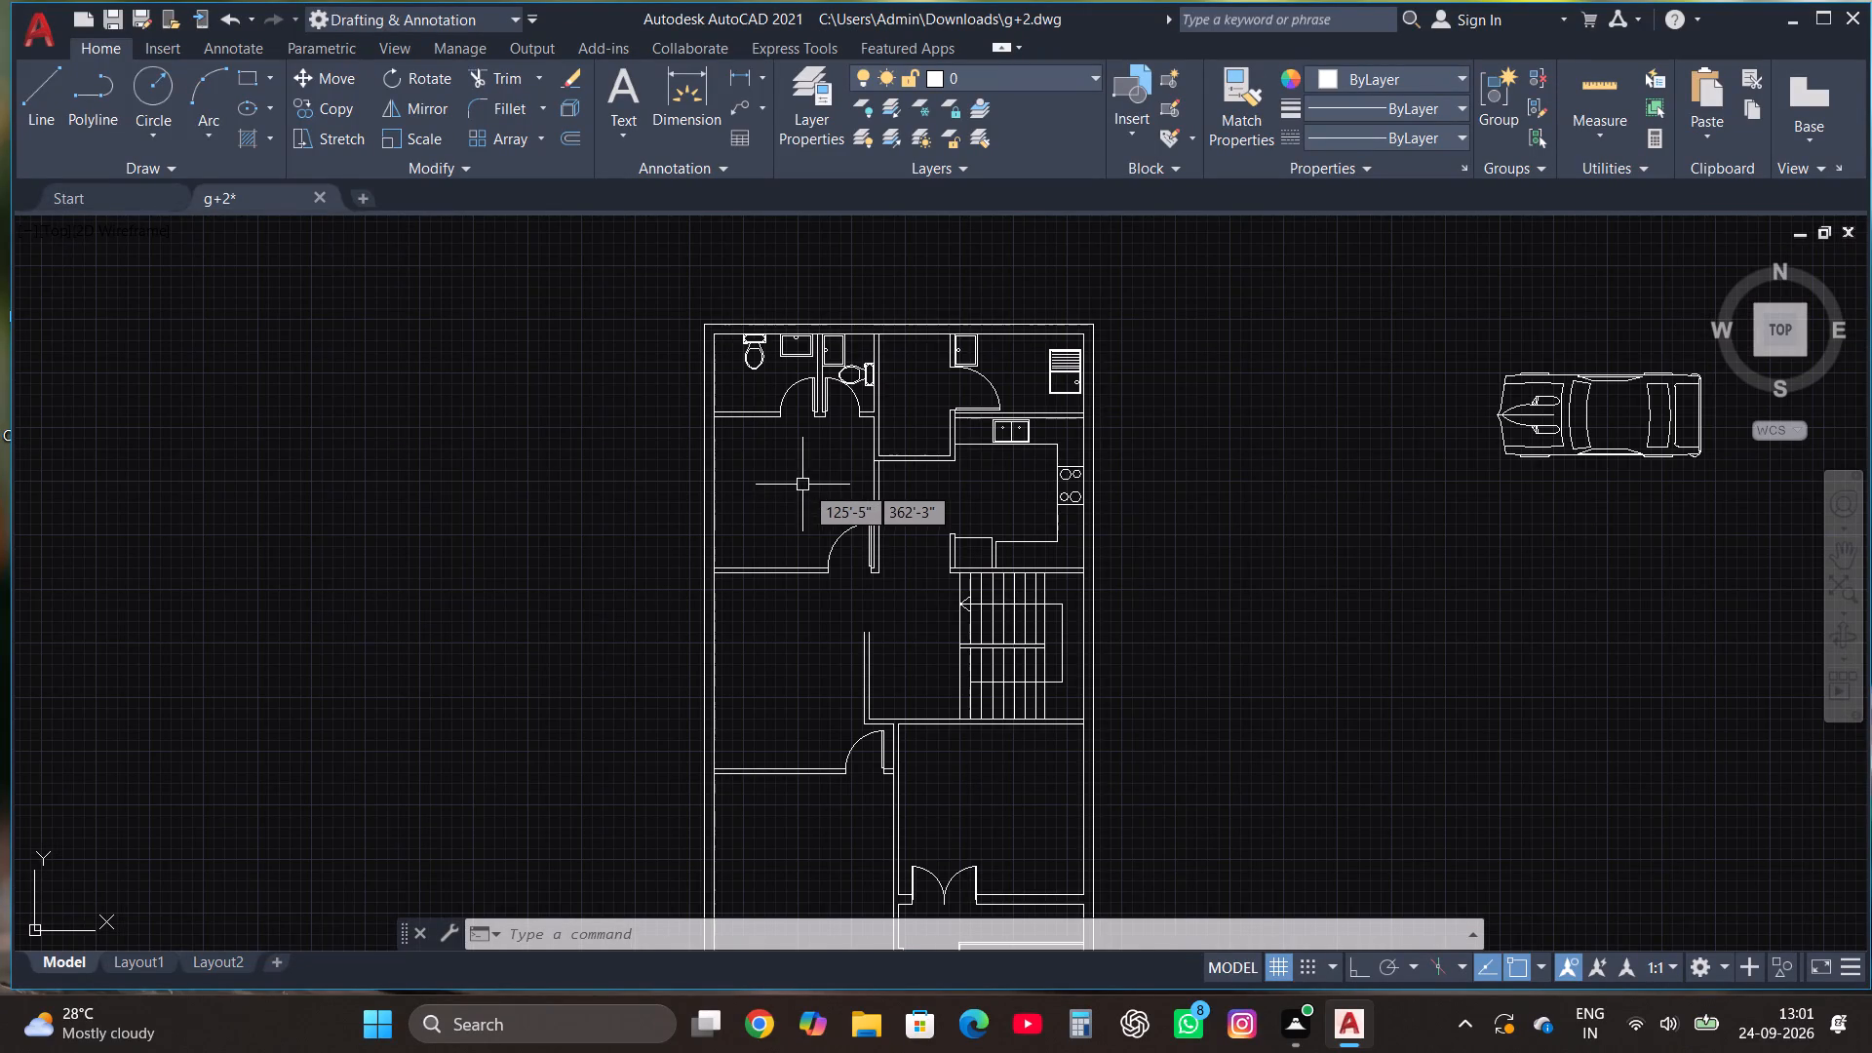
scroll(987, 656, "up", 2)
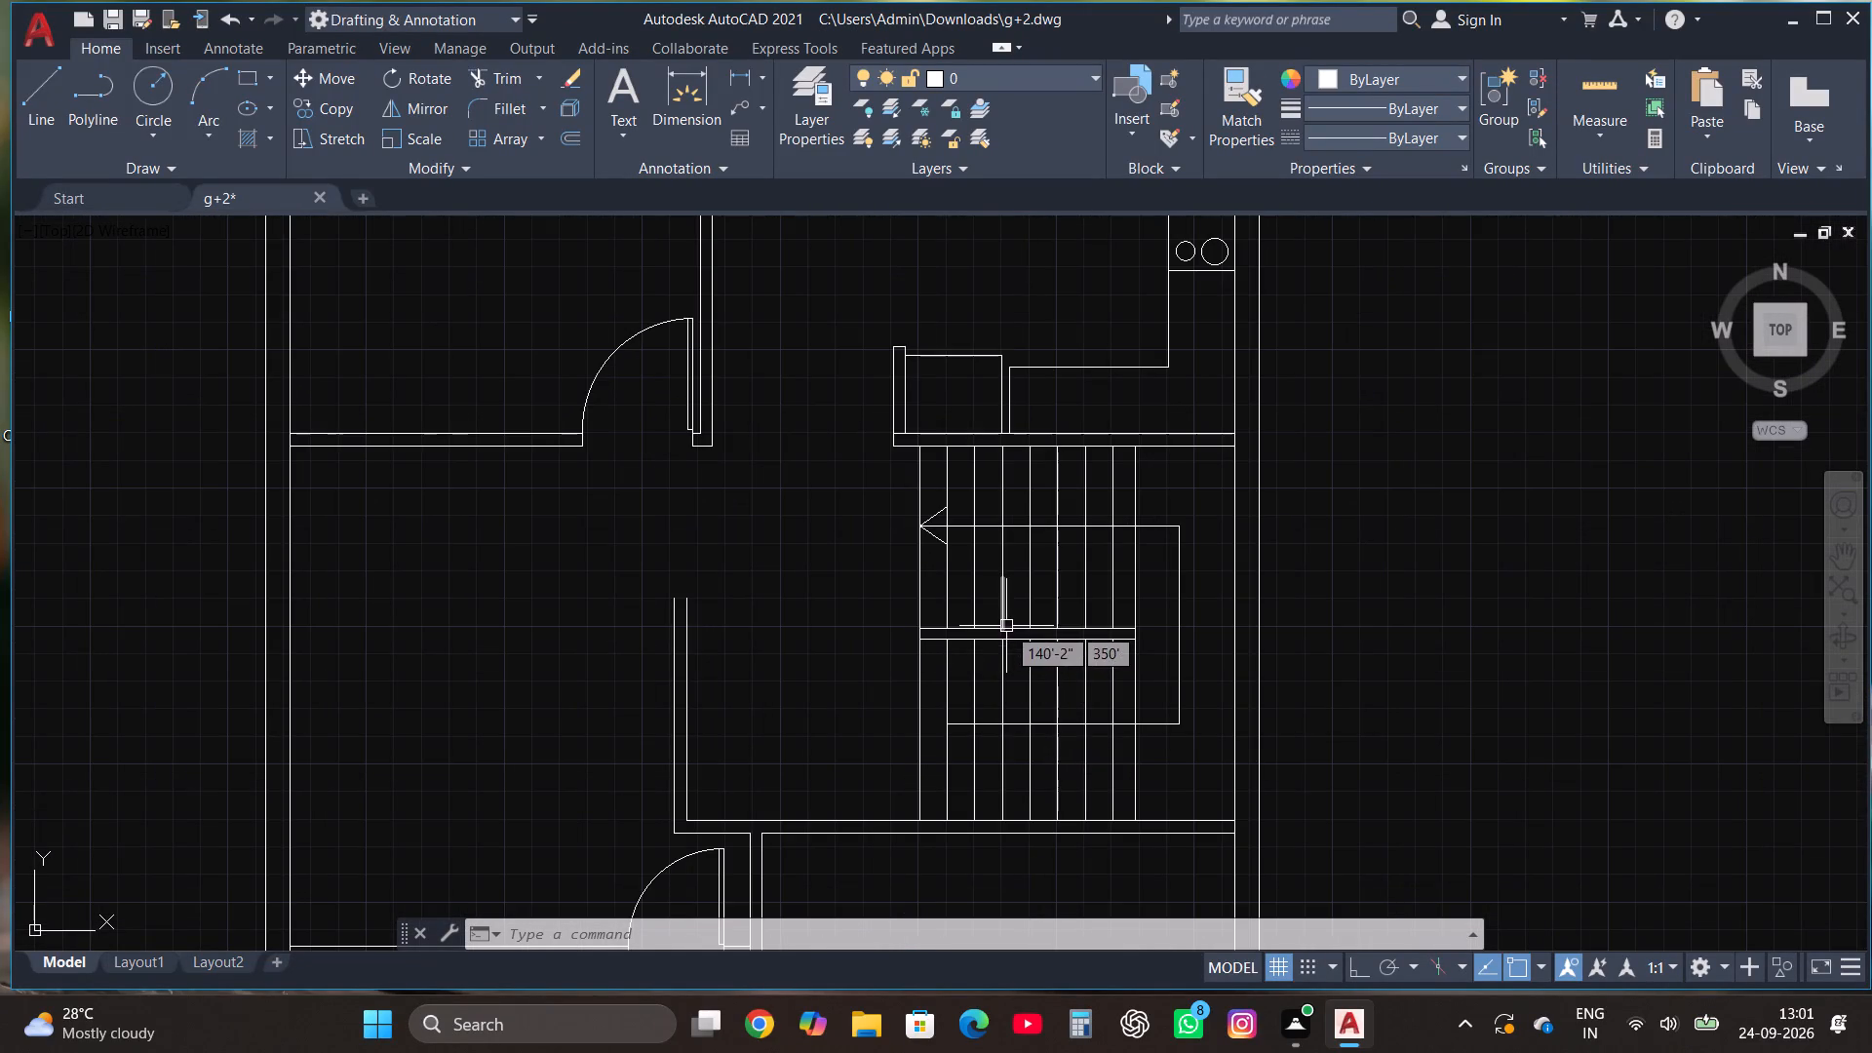
left_click(987, 631)
scroll(1048, 641, "up", 2)
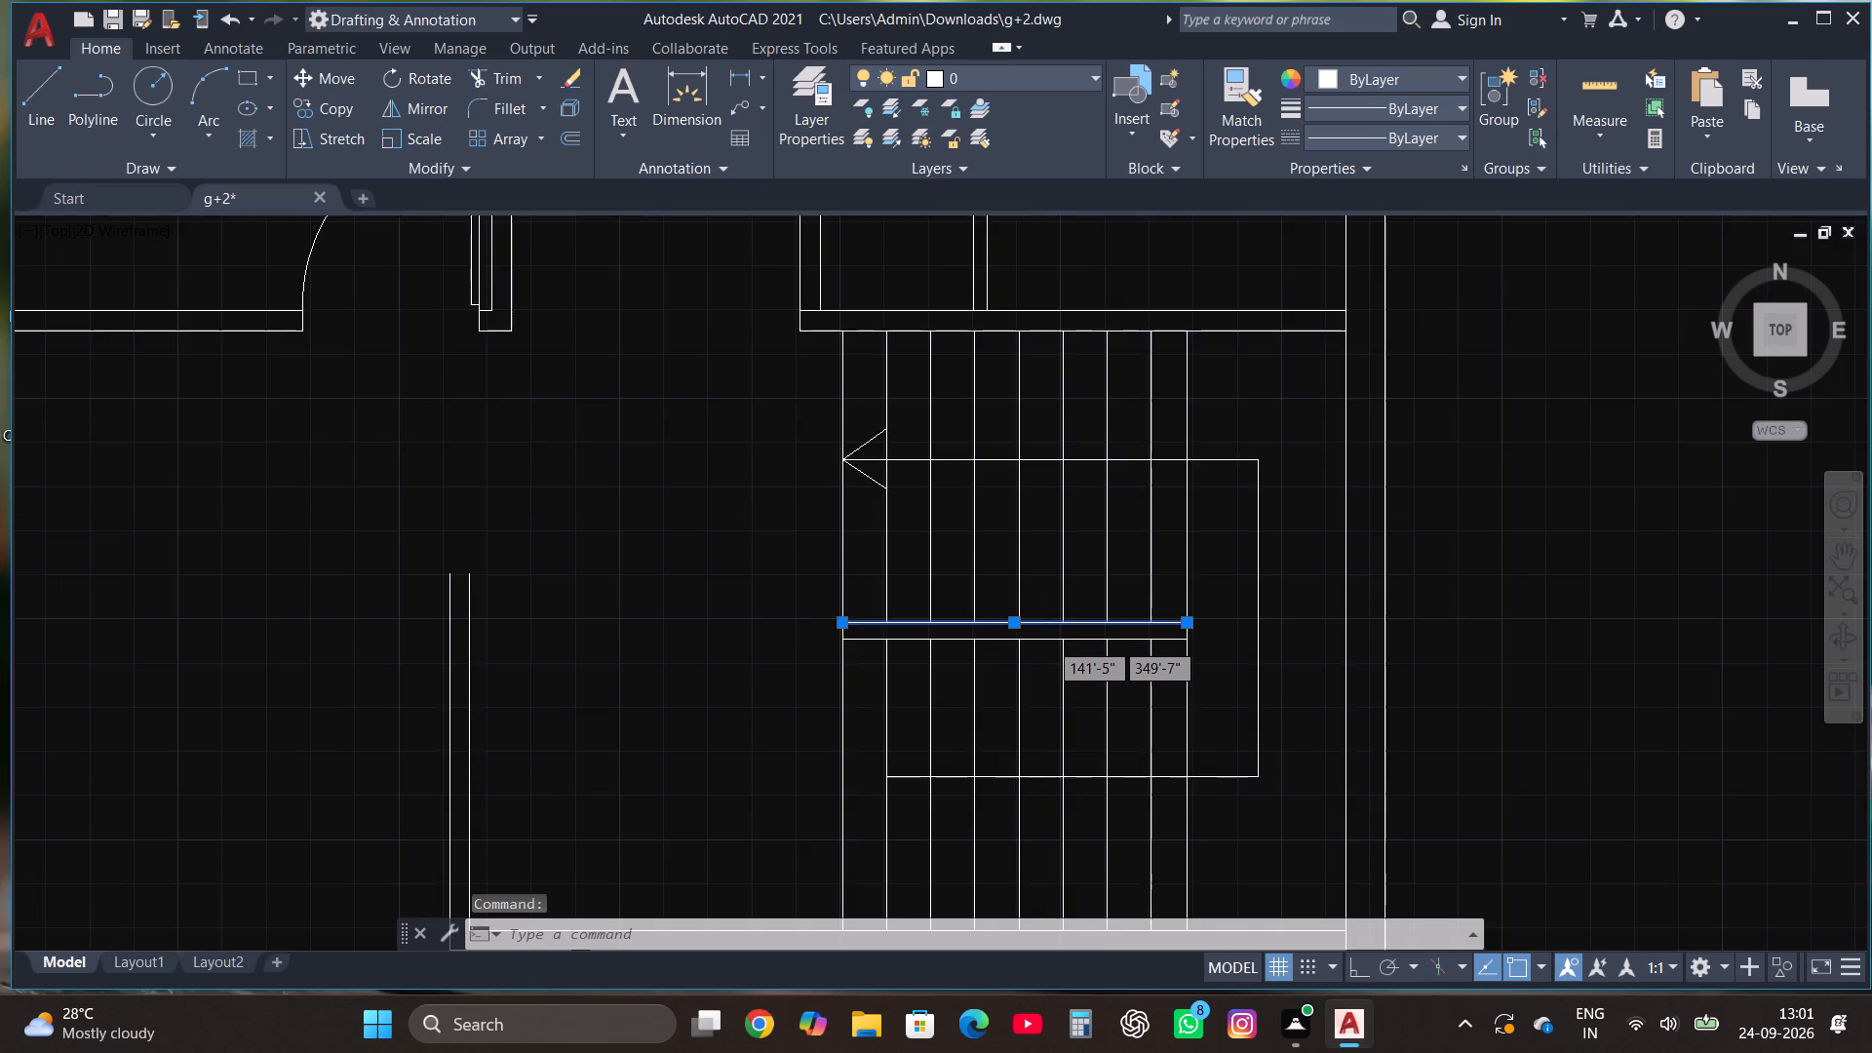
left_click(992, 610)
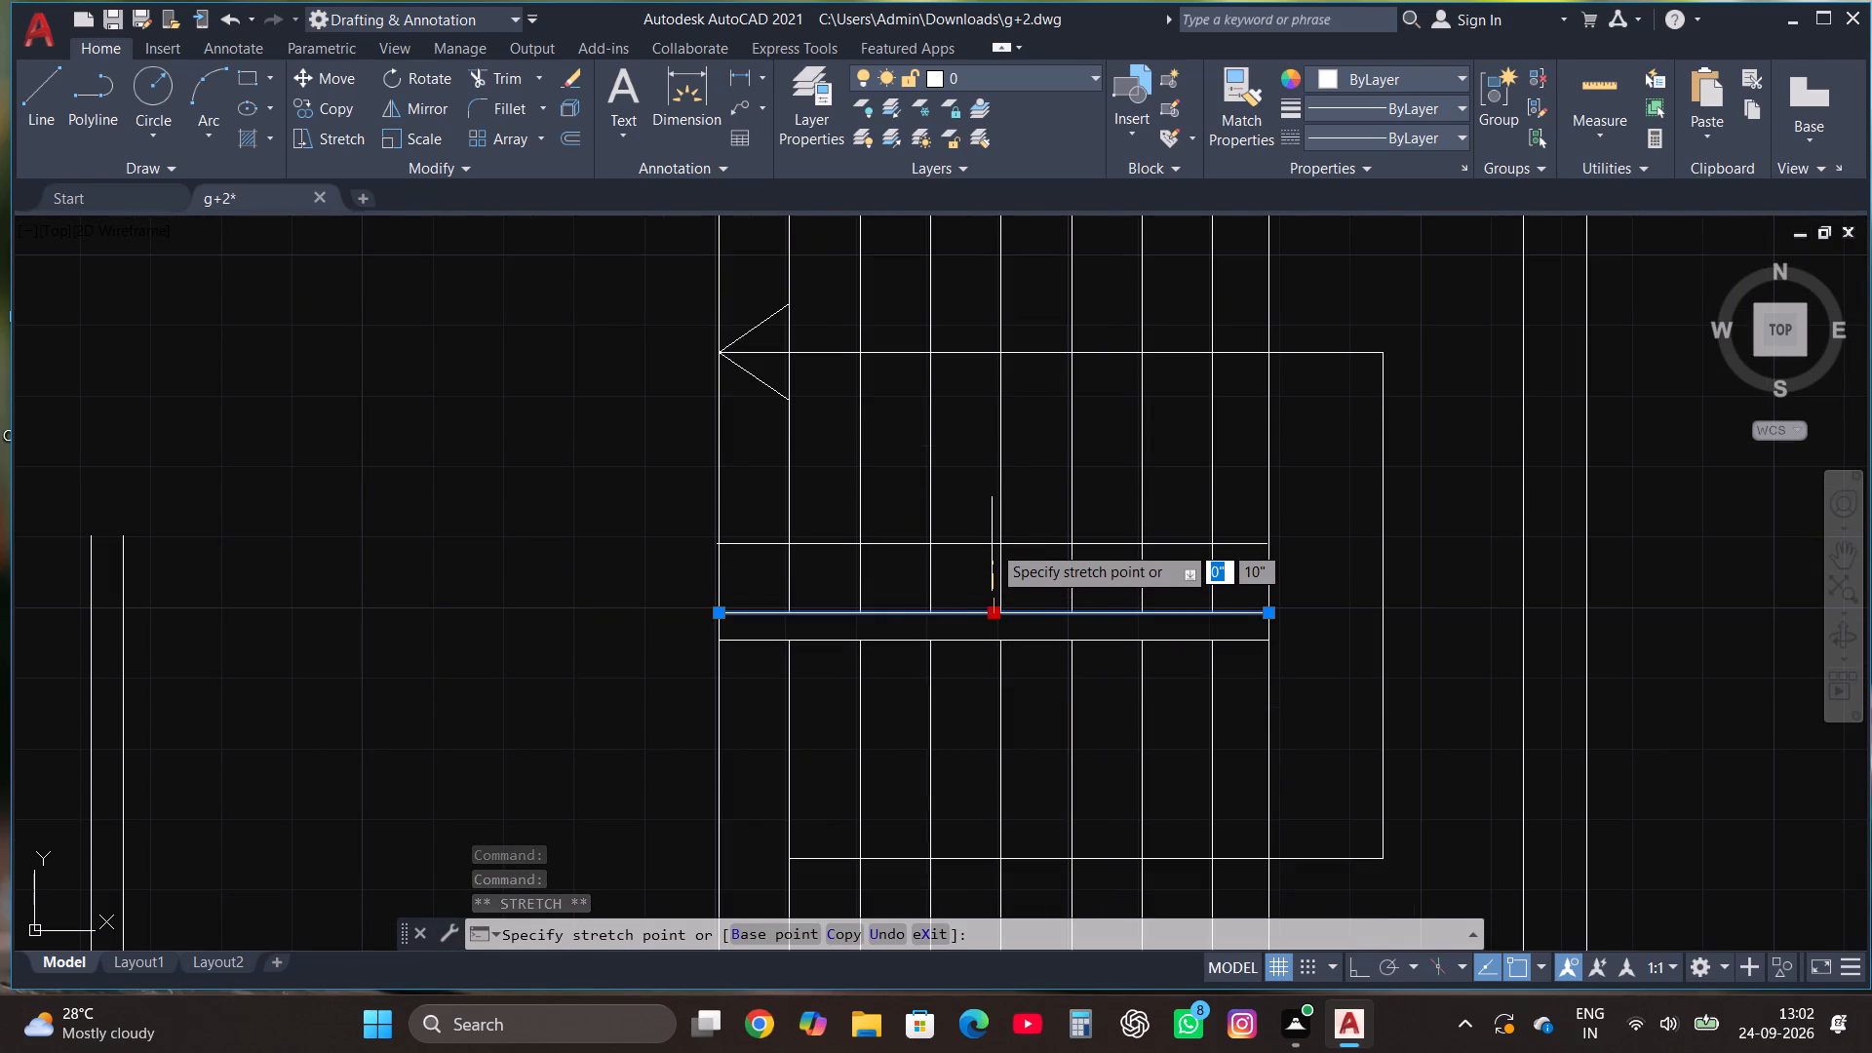
type("1'")
key("Return")
key("Escape")
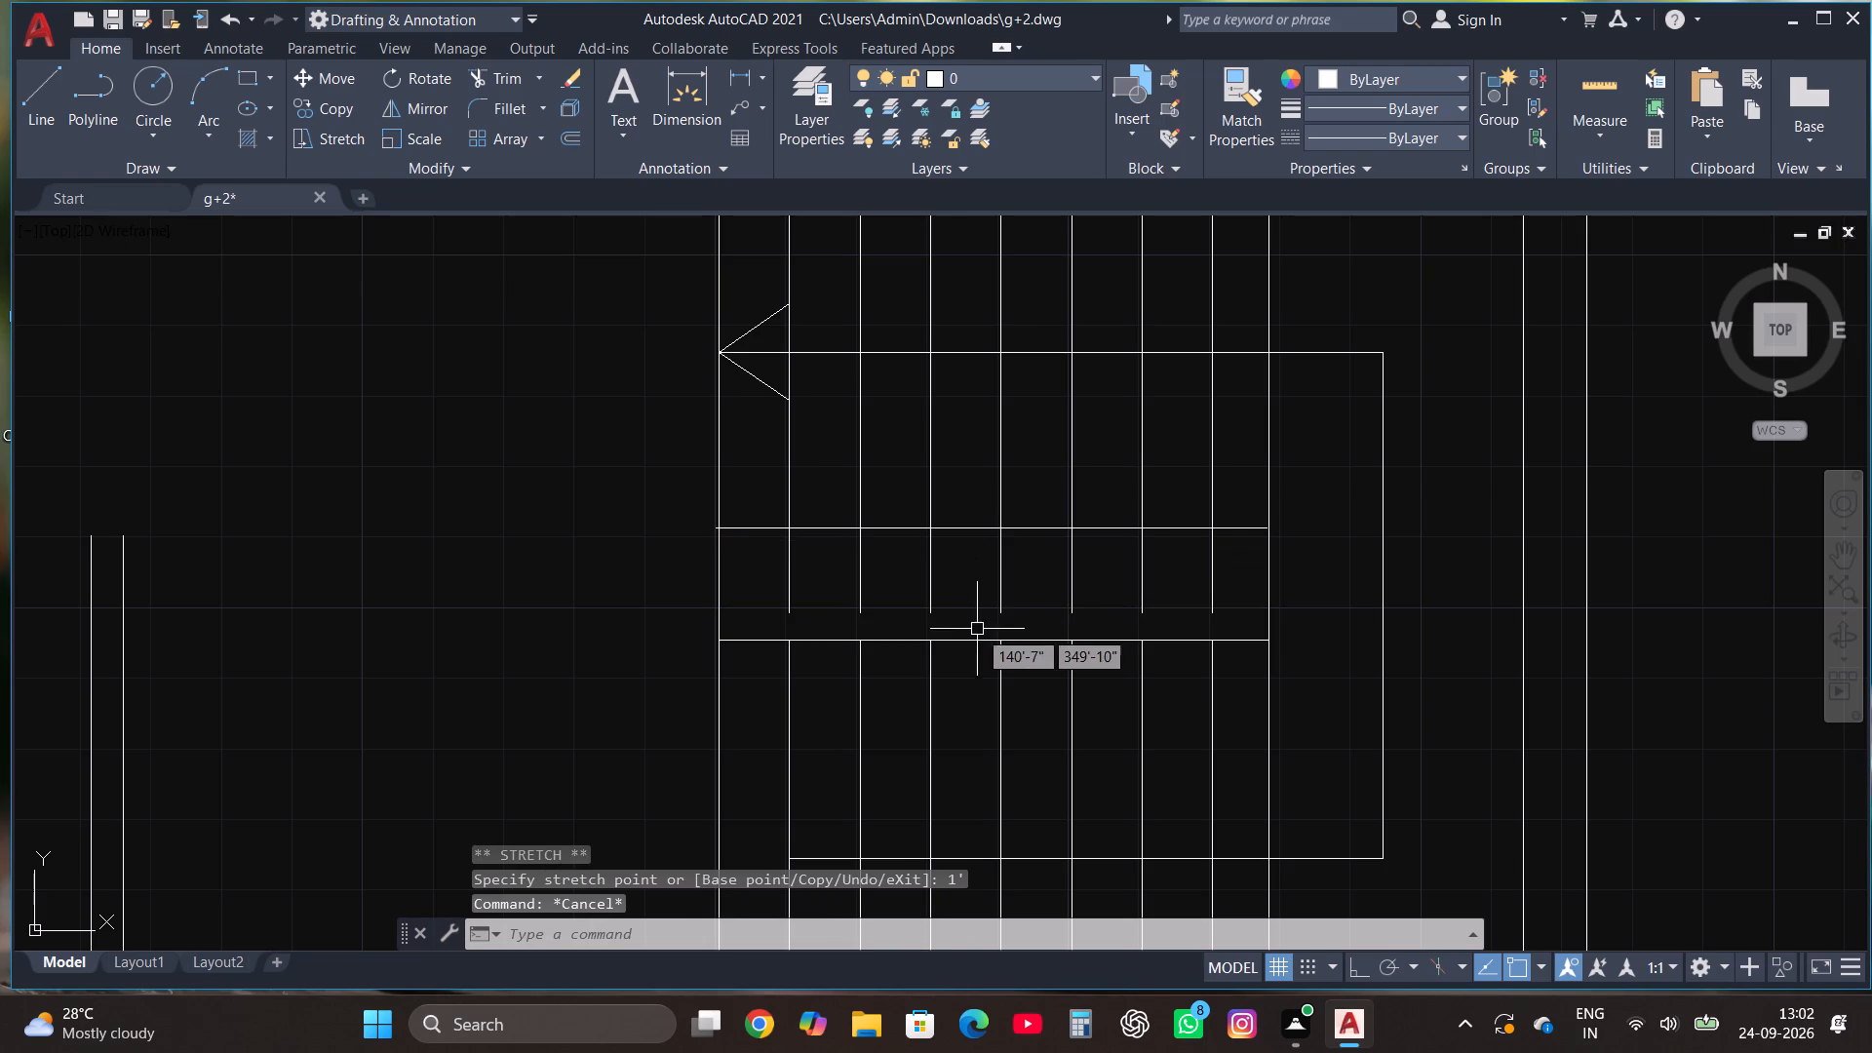
Move the lower horizontal line between the two stair flights down by 1'.
left_click(977, 643)
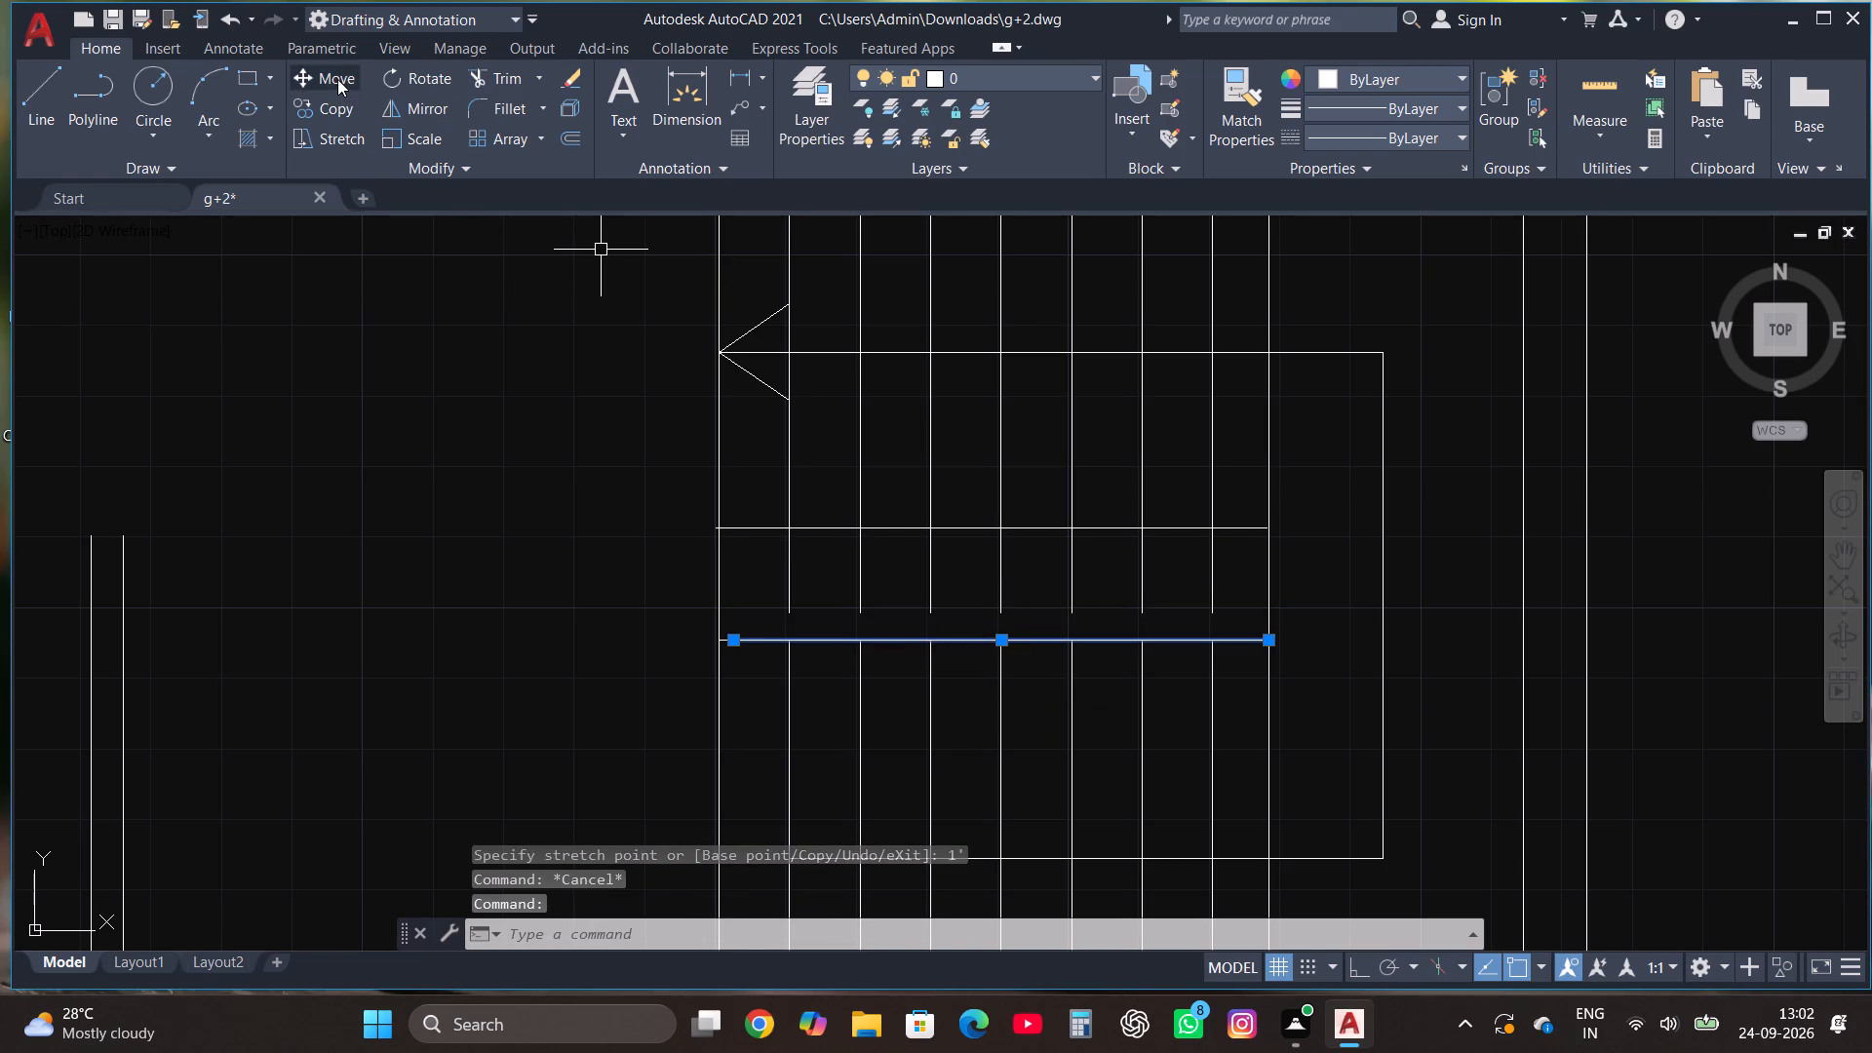
left_click(335, 78)
left_click(978, 639)
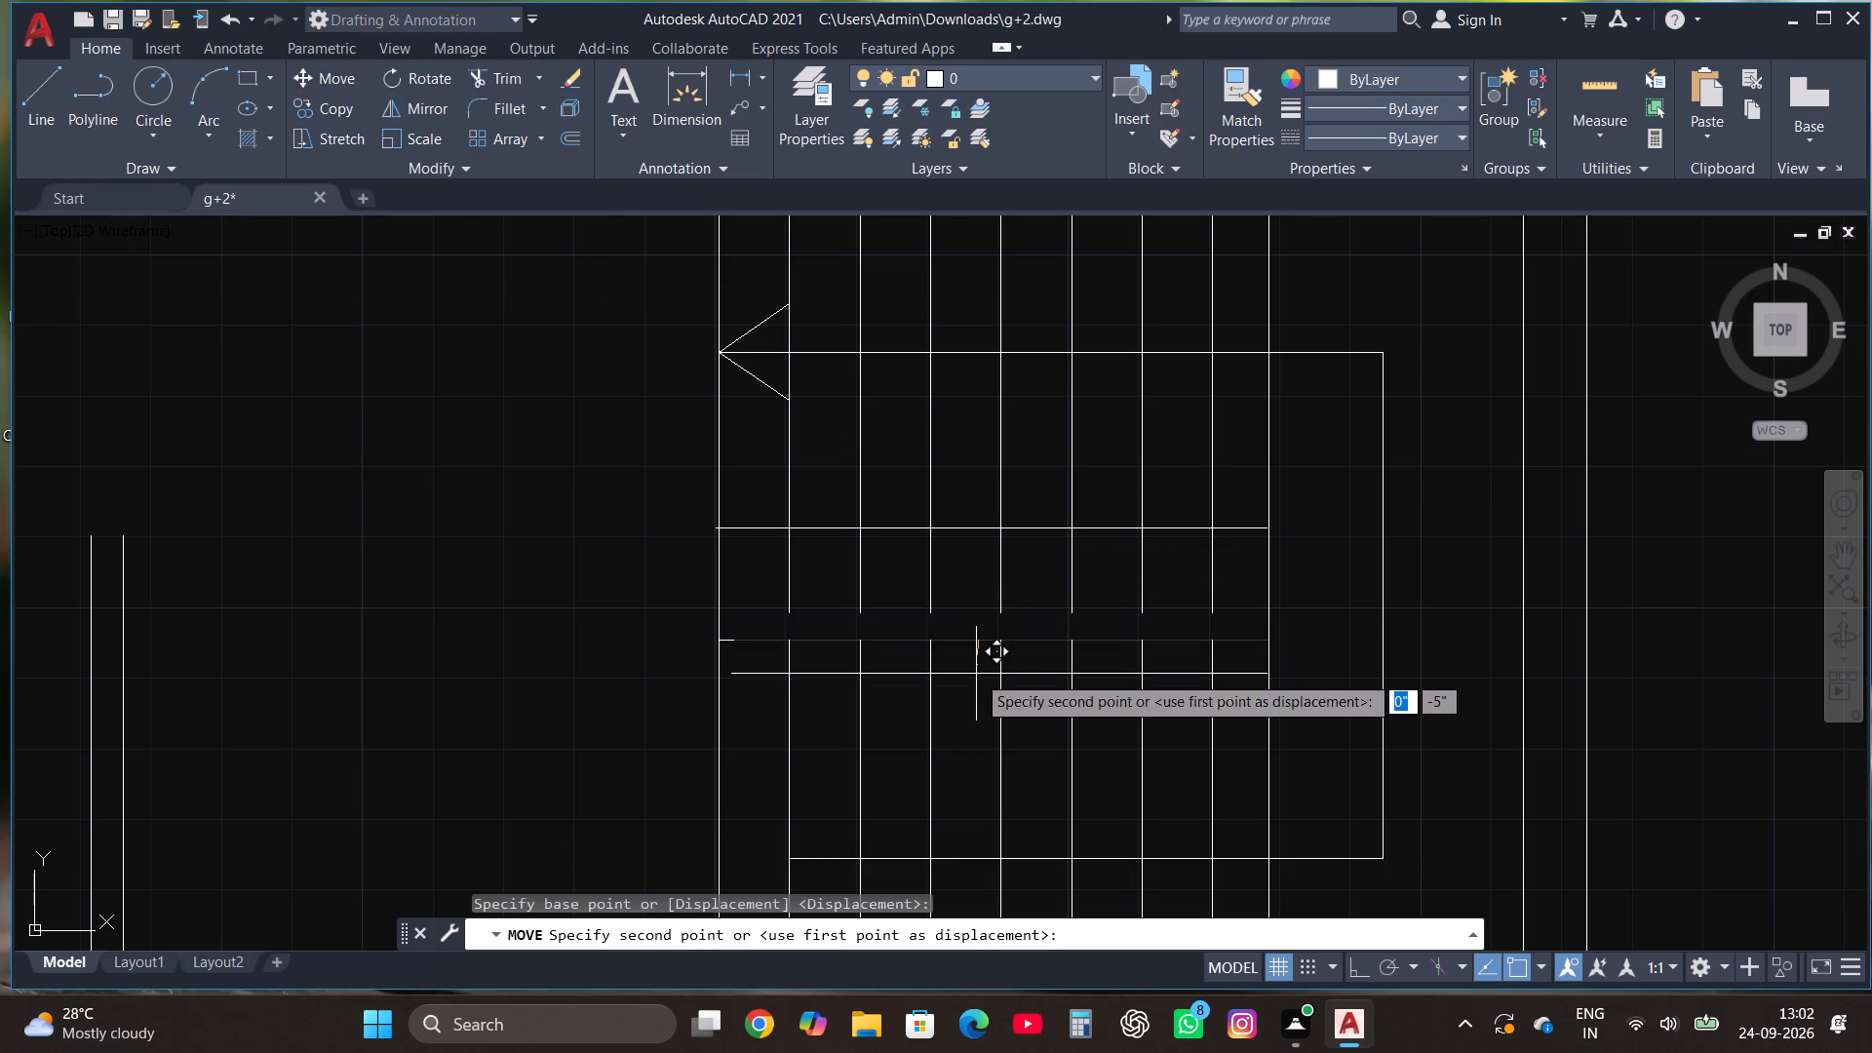
type("1'")
key("Return")
key("Escape")
scroll(1043, 621, "down", 2)
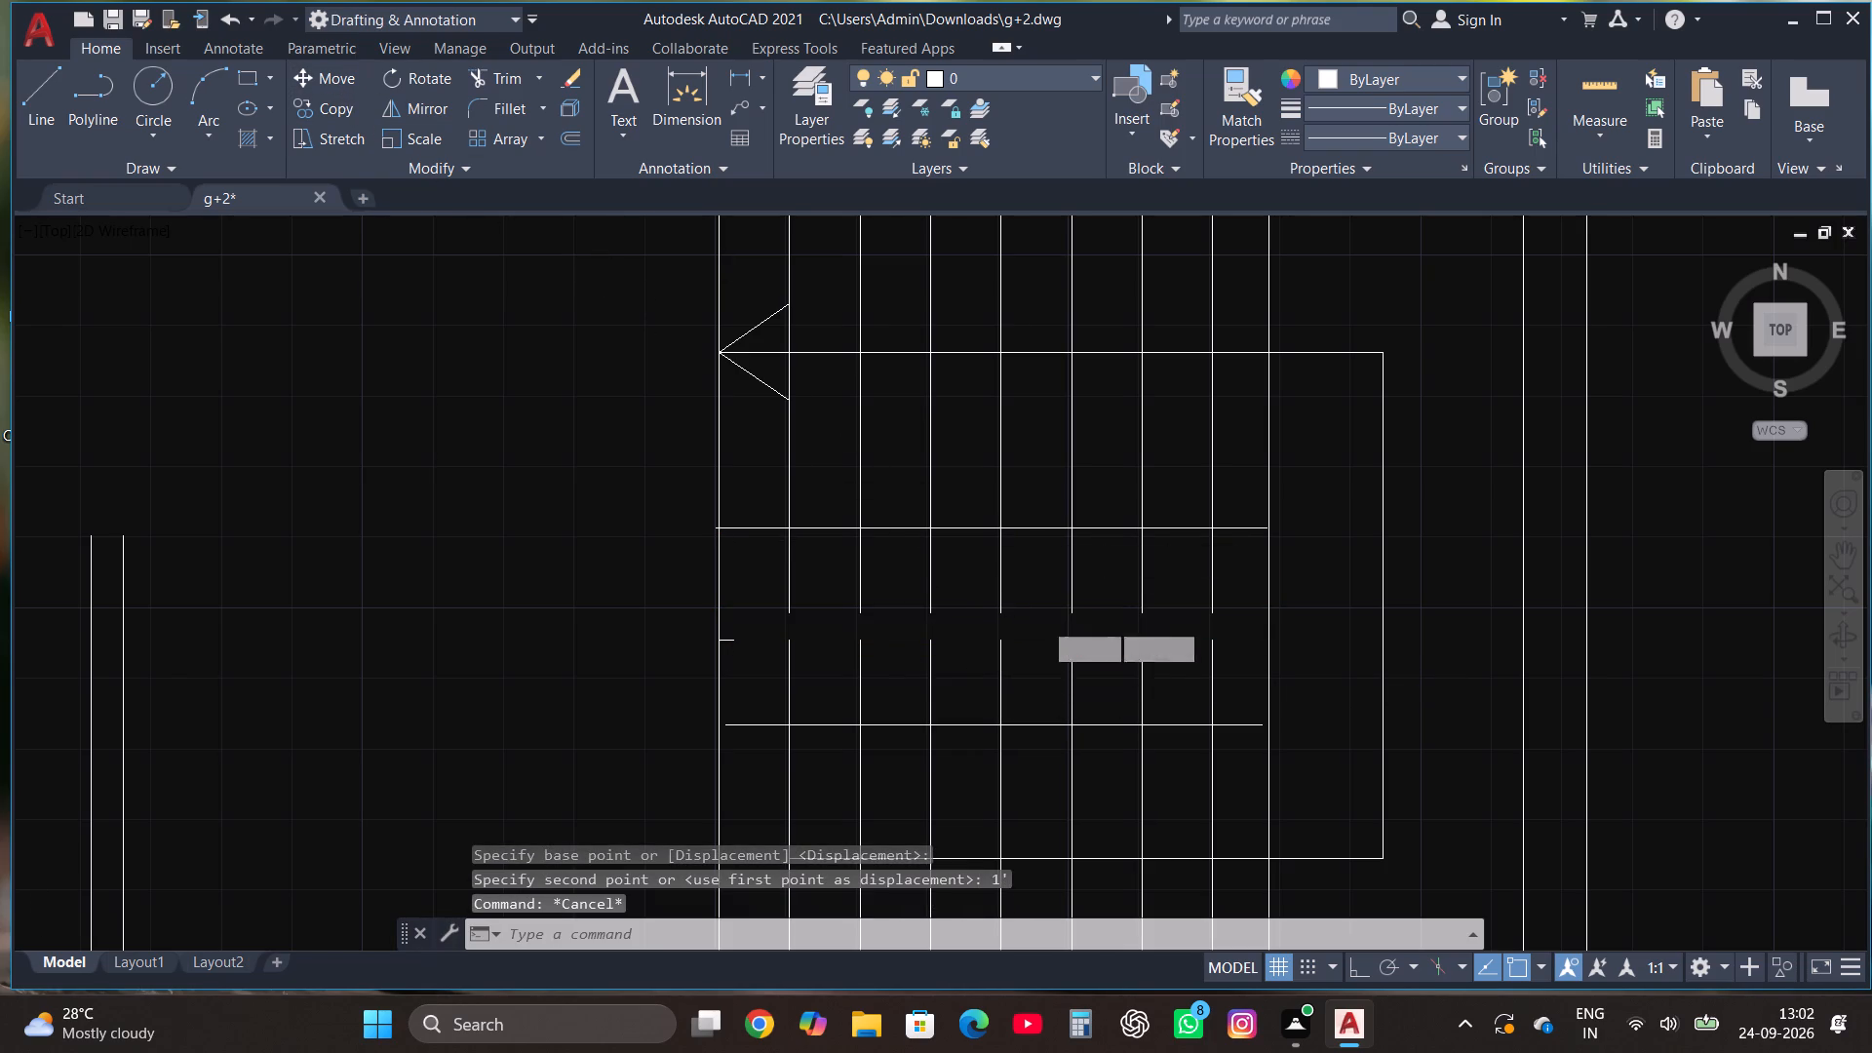
scroll(1045, 617, "down", 2)
scroll(1038, 636, "up", 3)
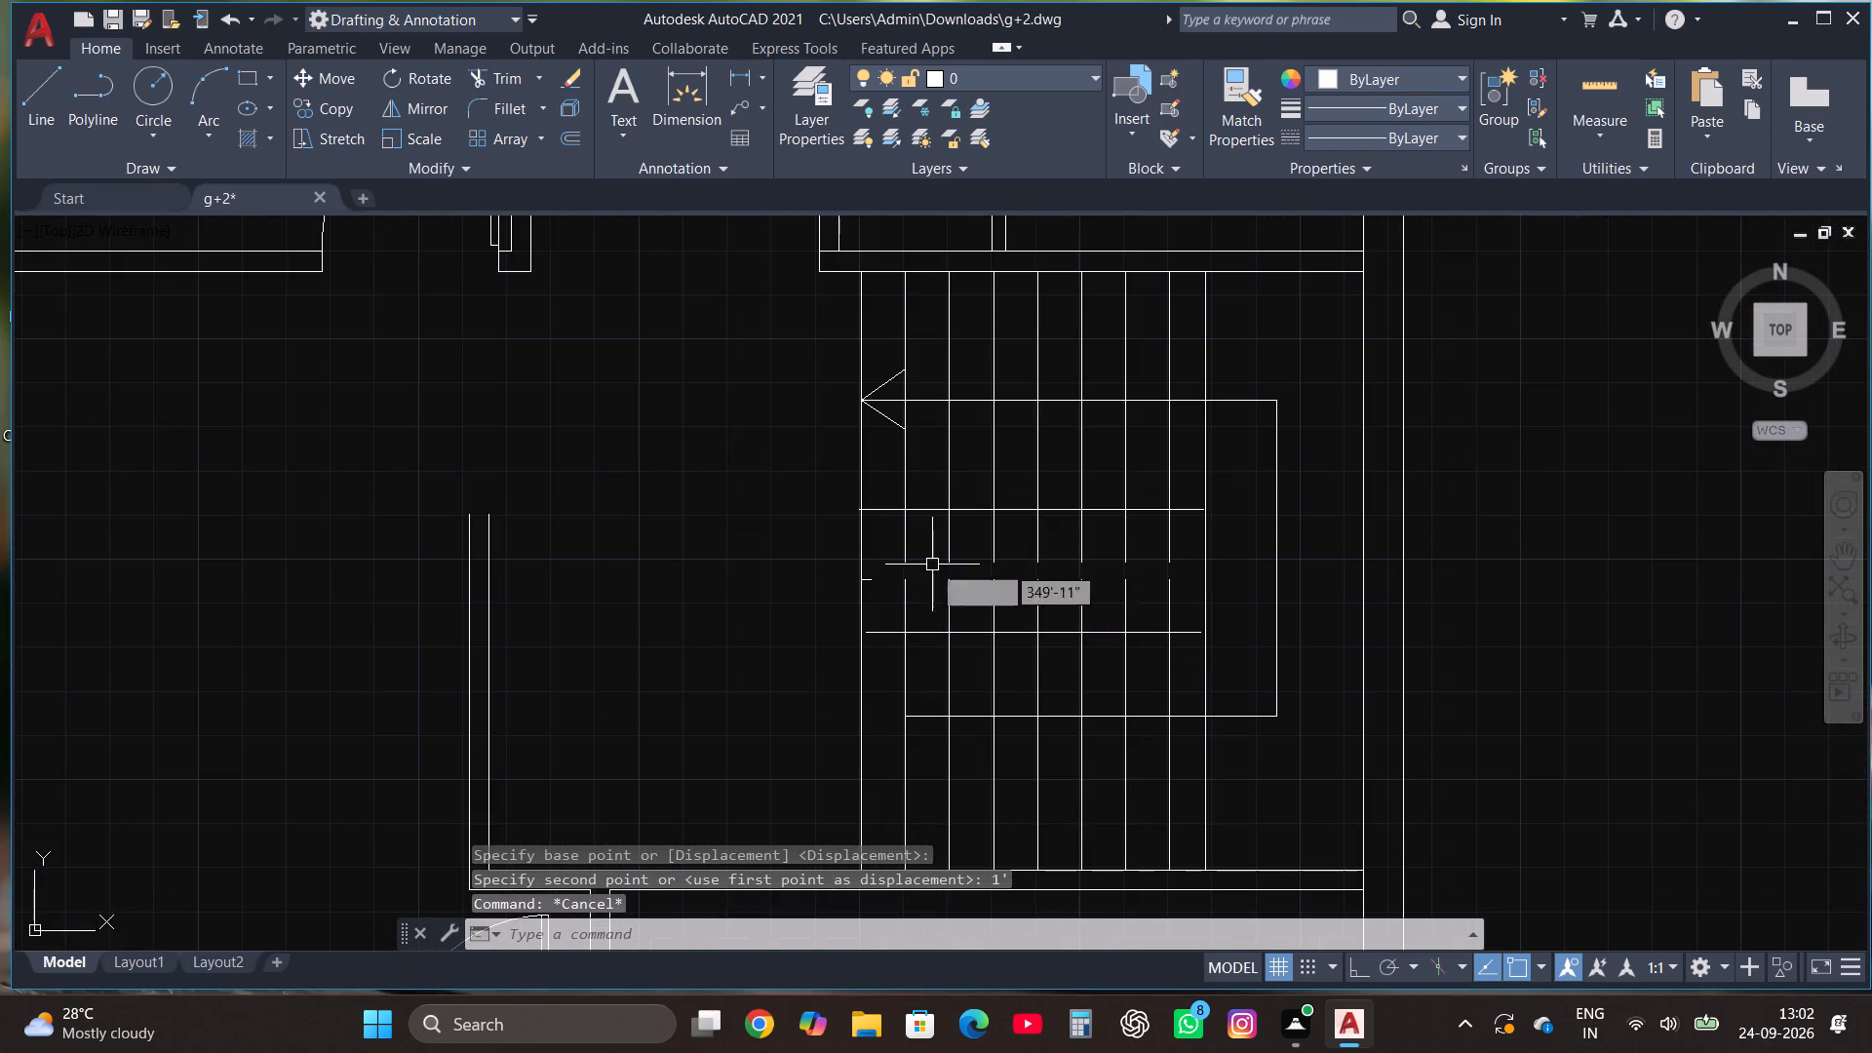
Extend the lower horizontal line between the stair flights past the staircase's leftmost vertical and trim the overshoot there.
scroll(905, 594, "up", 1)
left_click(31, 92)
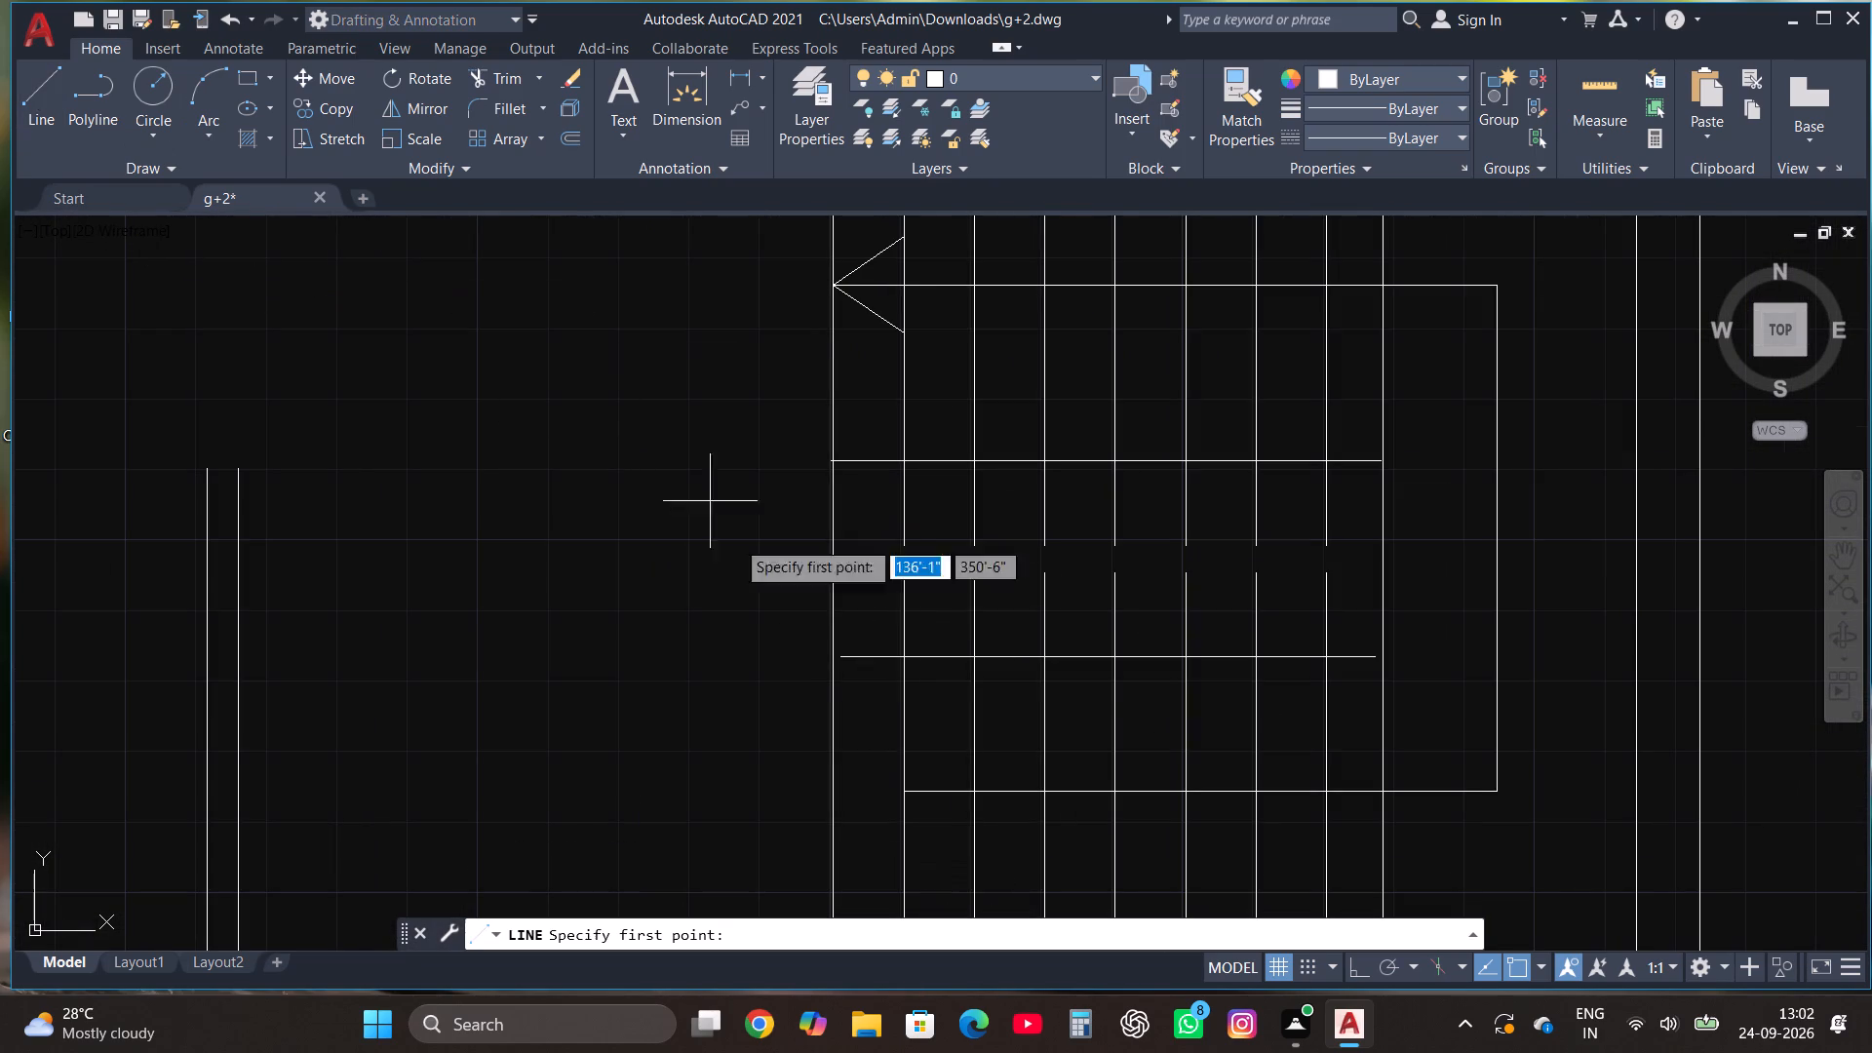
left_click(843, 657)
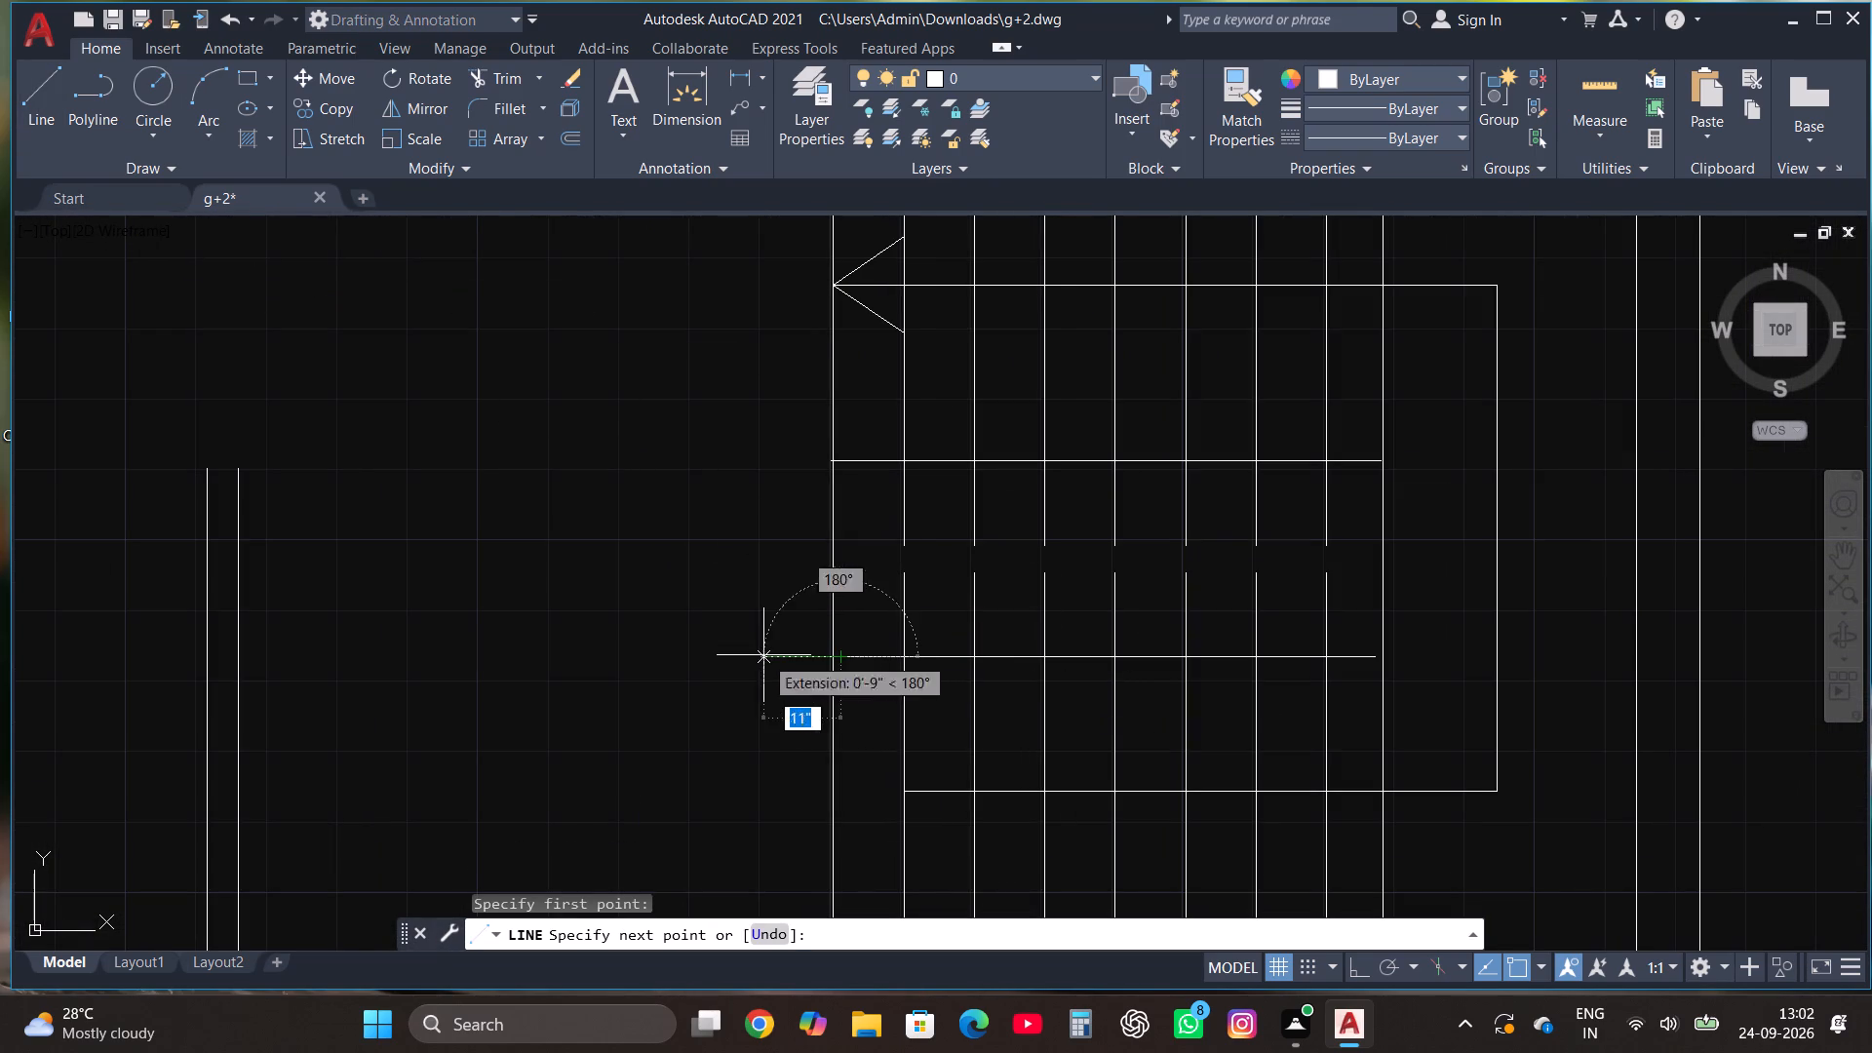
left_click(763, 655)
key("Escape")
left_click(497, 69)
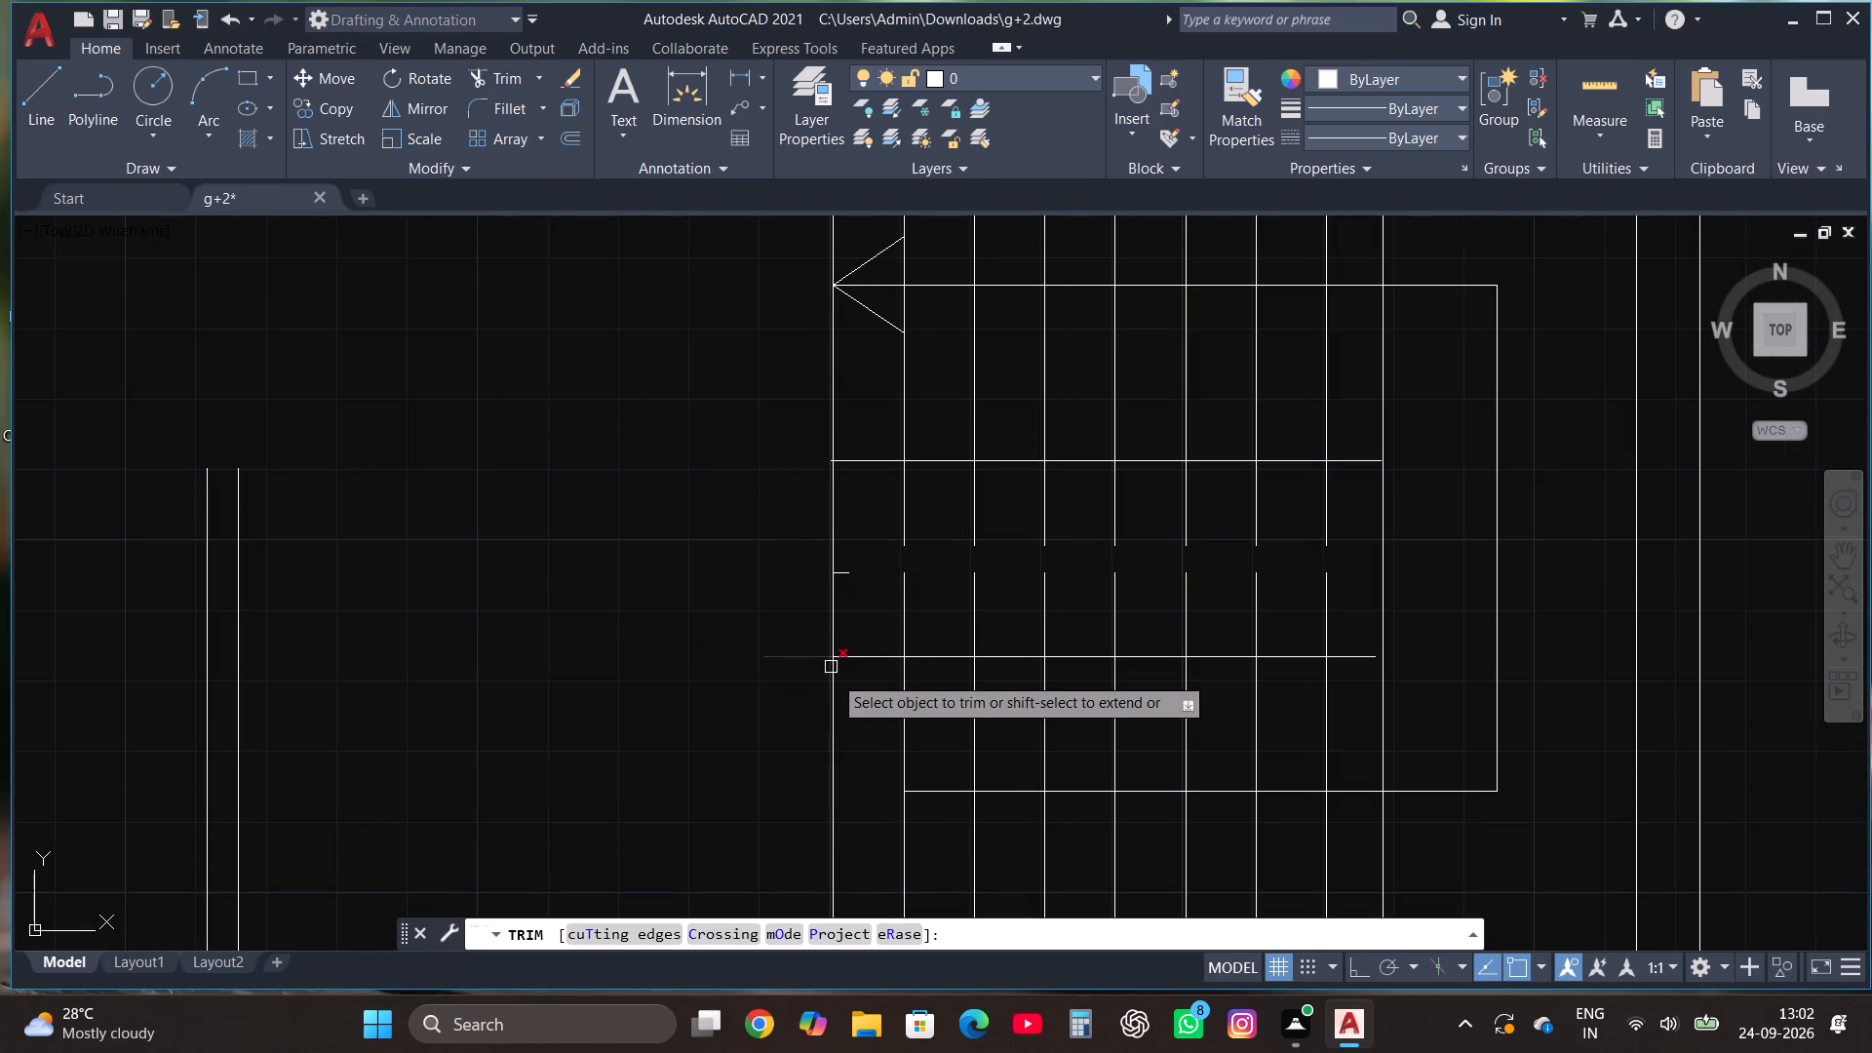
left_click(800, 650)
left_click(795, 700)
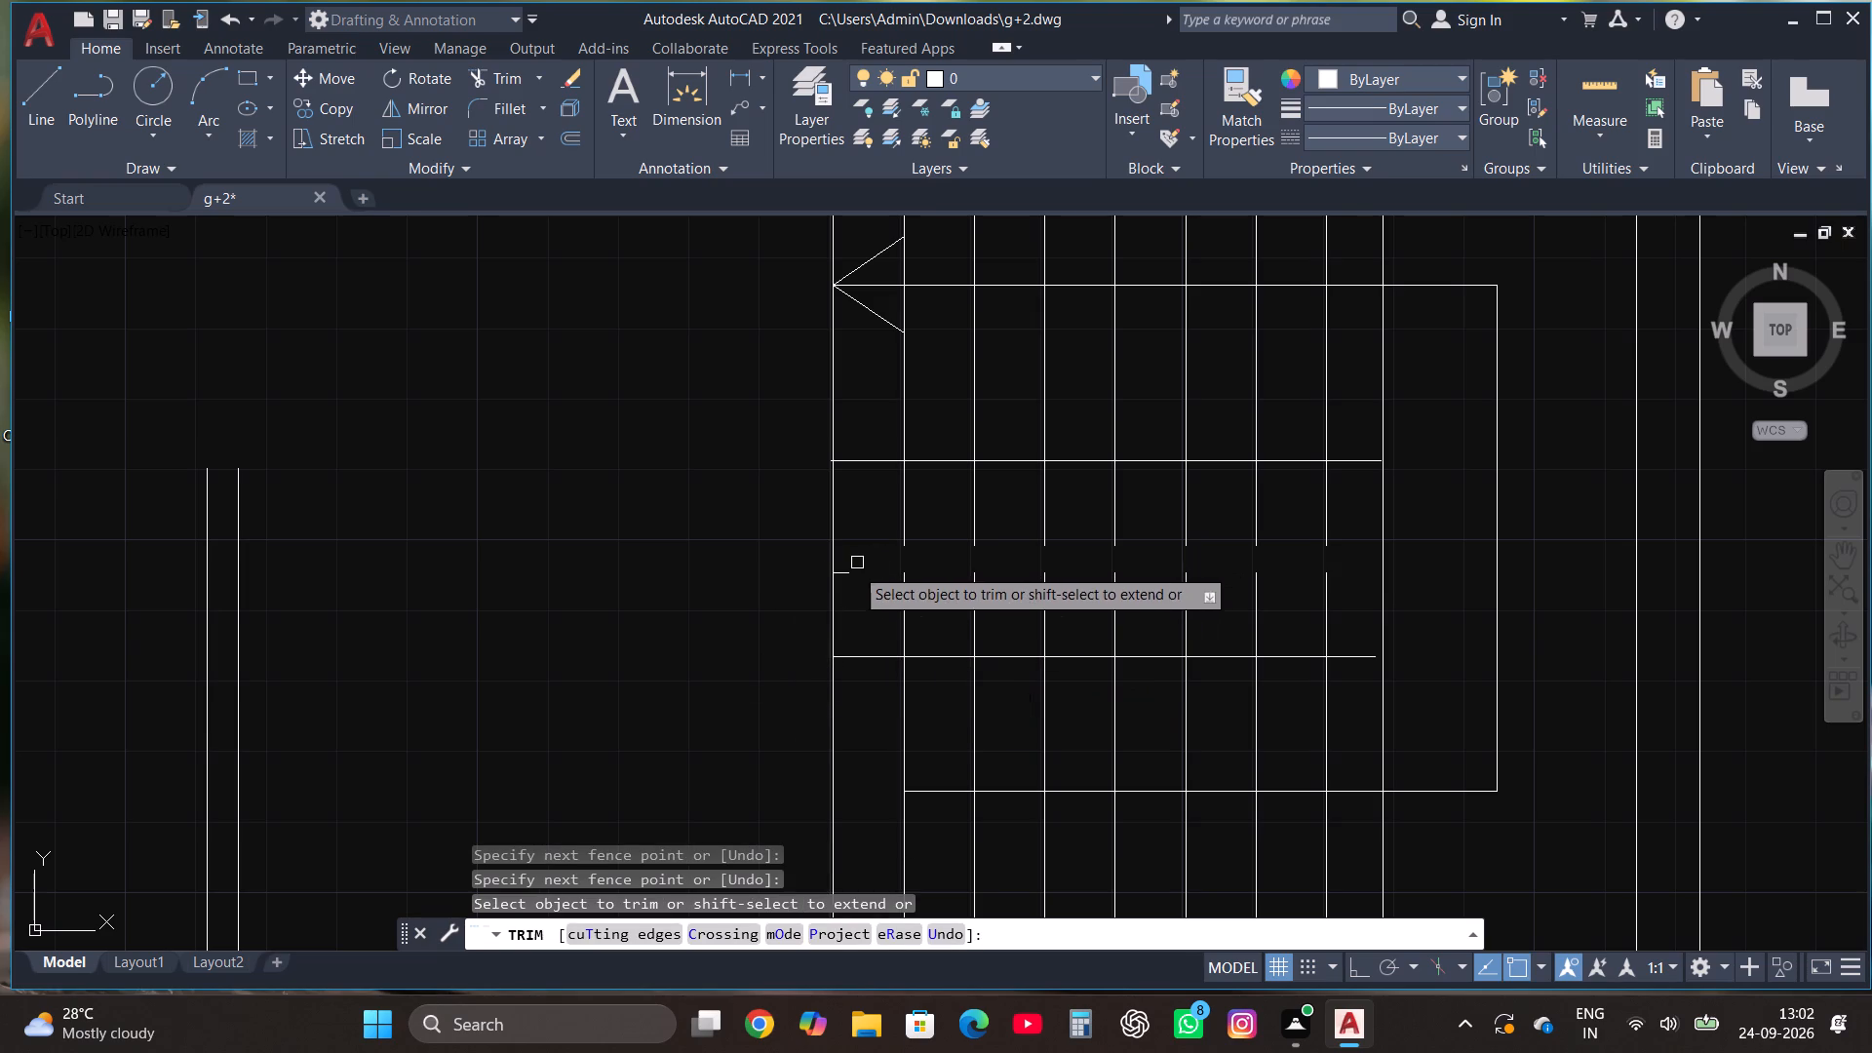
Trim away the leftover stub and all tread line ends lying between the two horizontal lines of the stair flights.
left_click(848, 576)
left_click(883, 524)
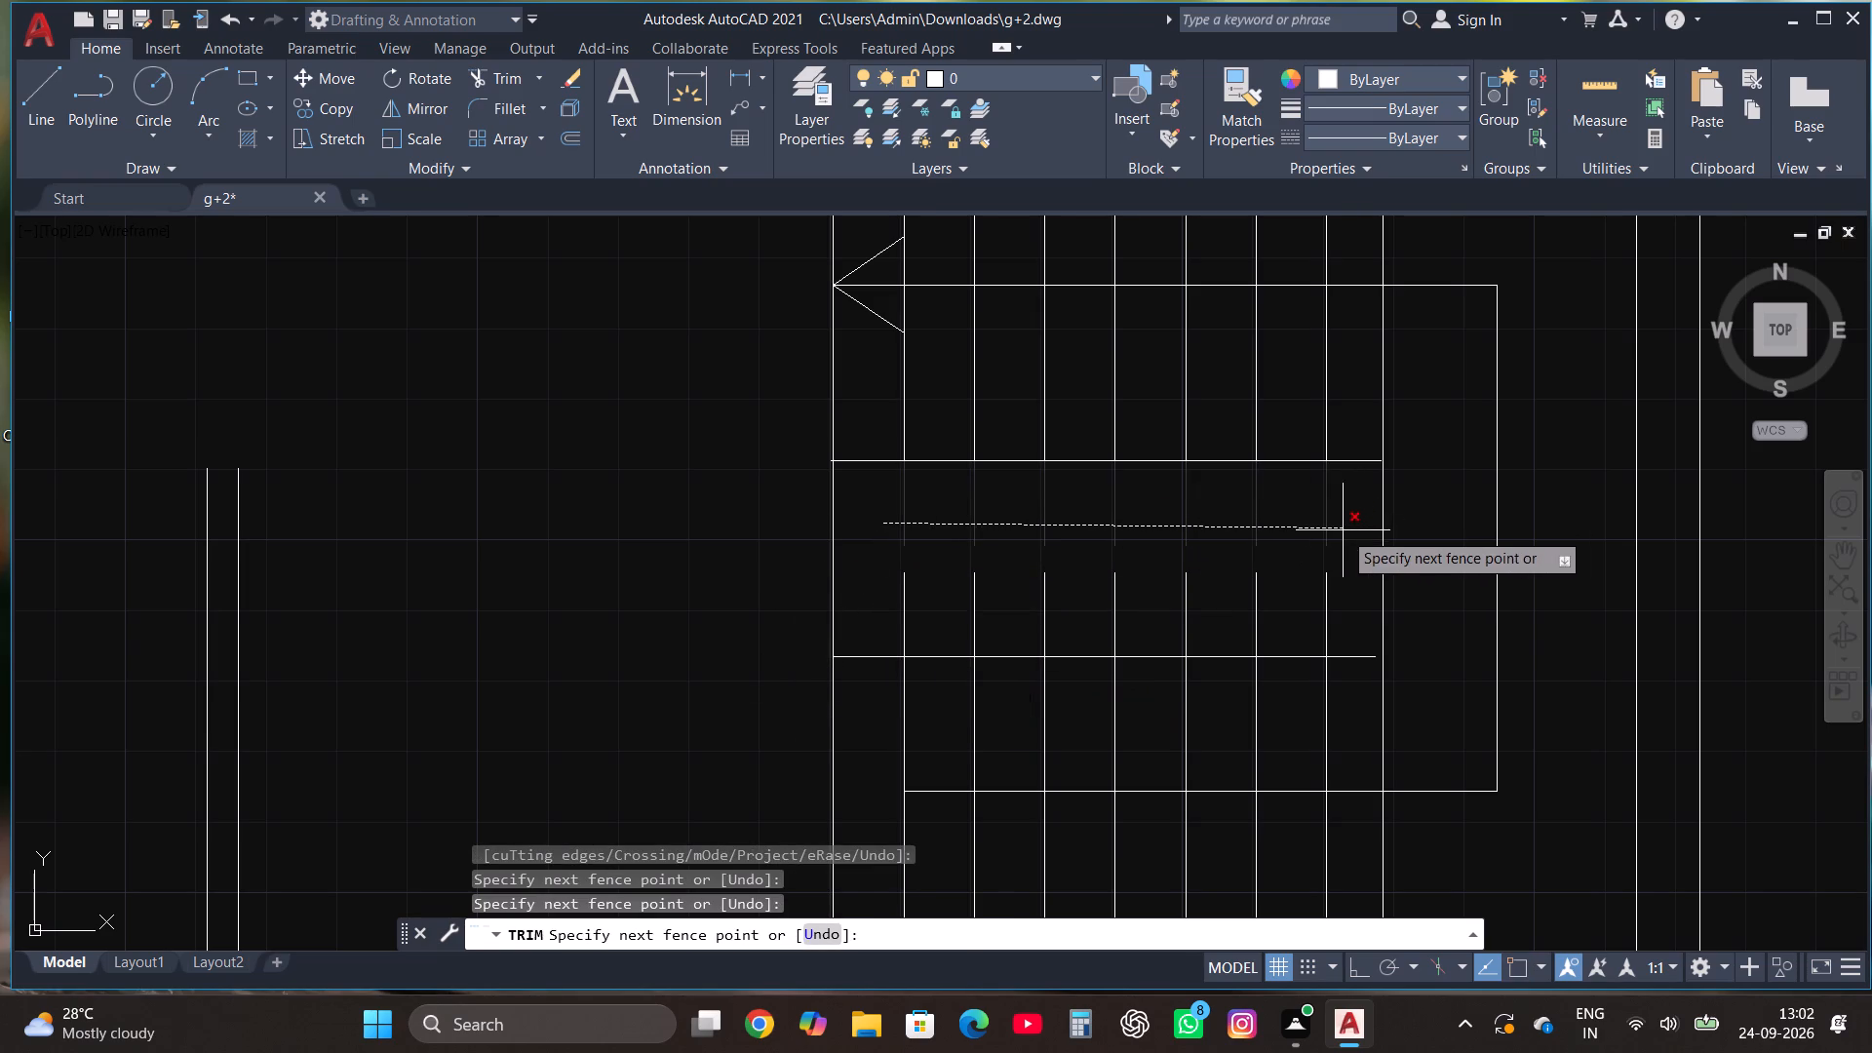
left_click(1343, 530)
left_click(1340, 619)
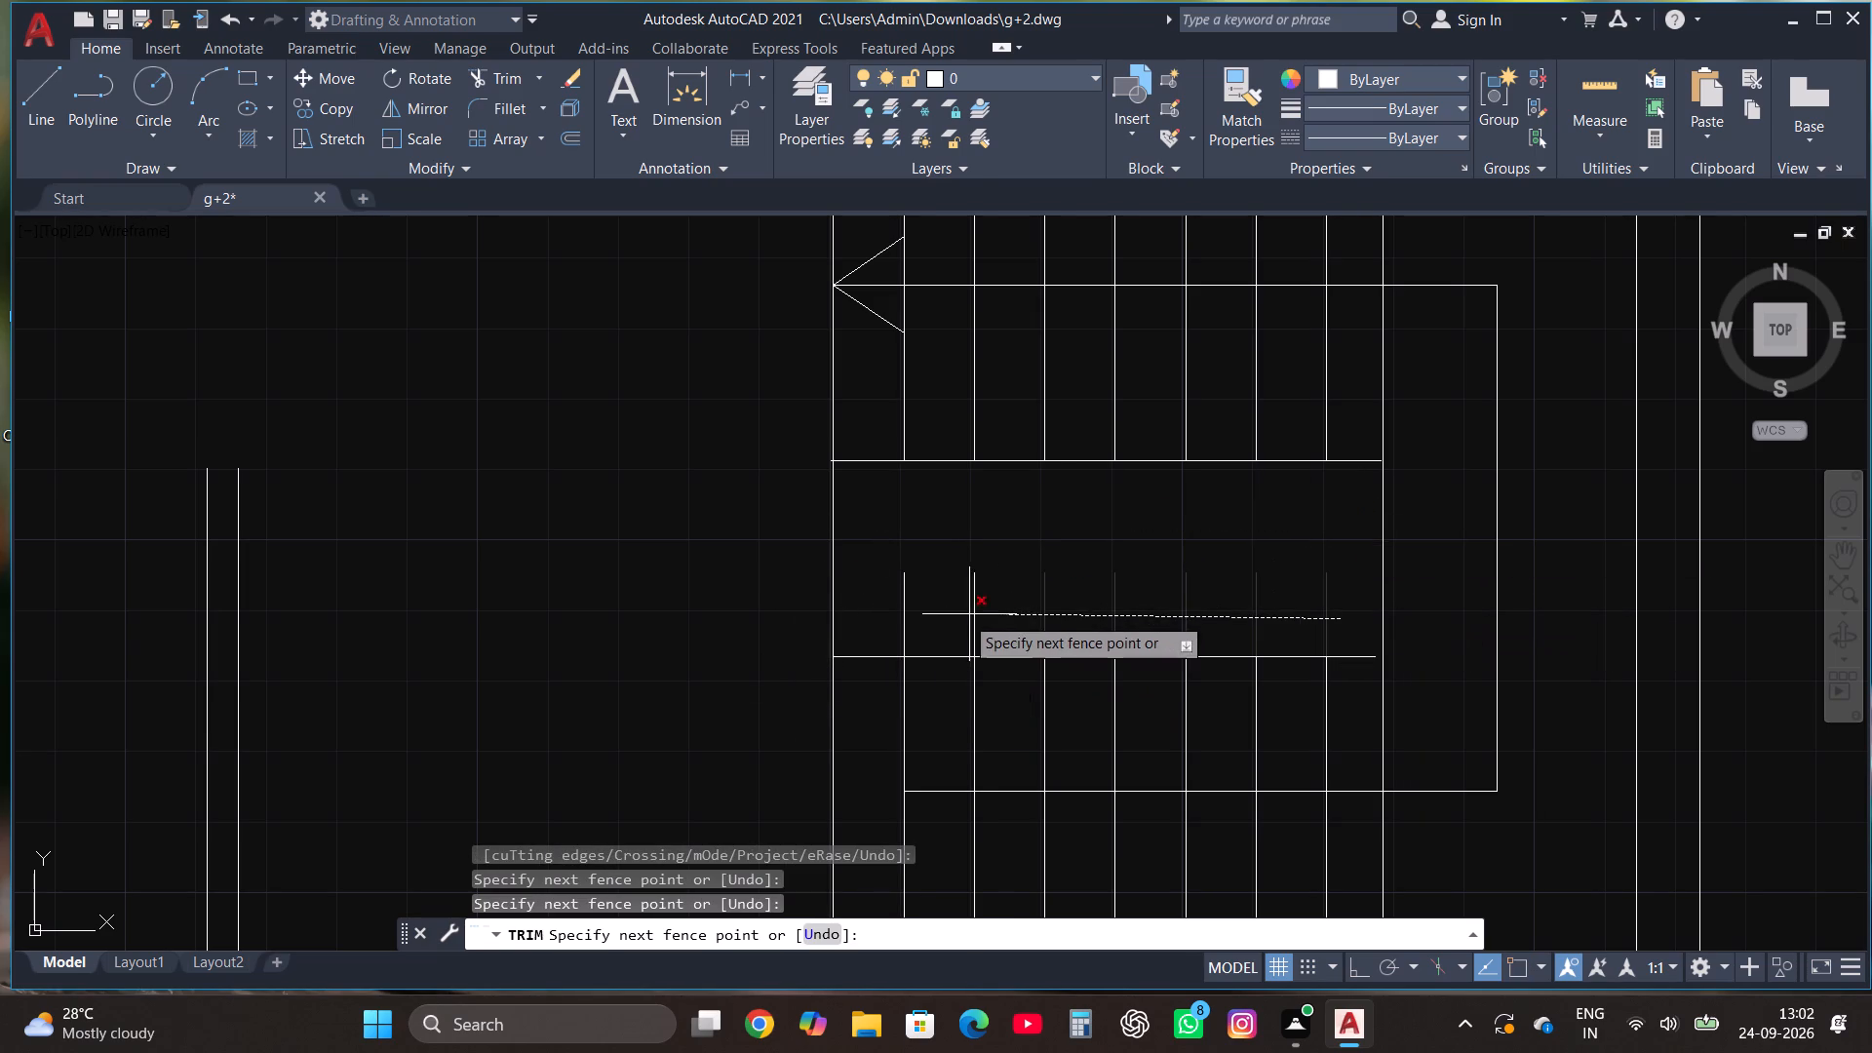
left_click(896, 608)
key("Escape")
scroll(896, 571, "down", 1)
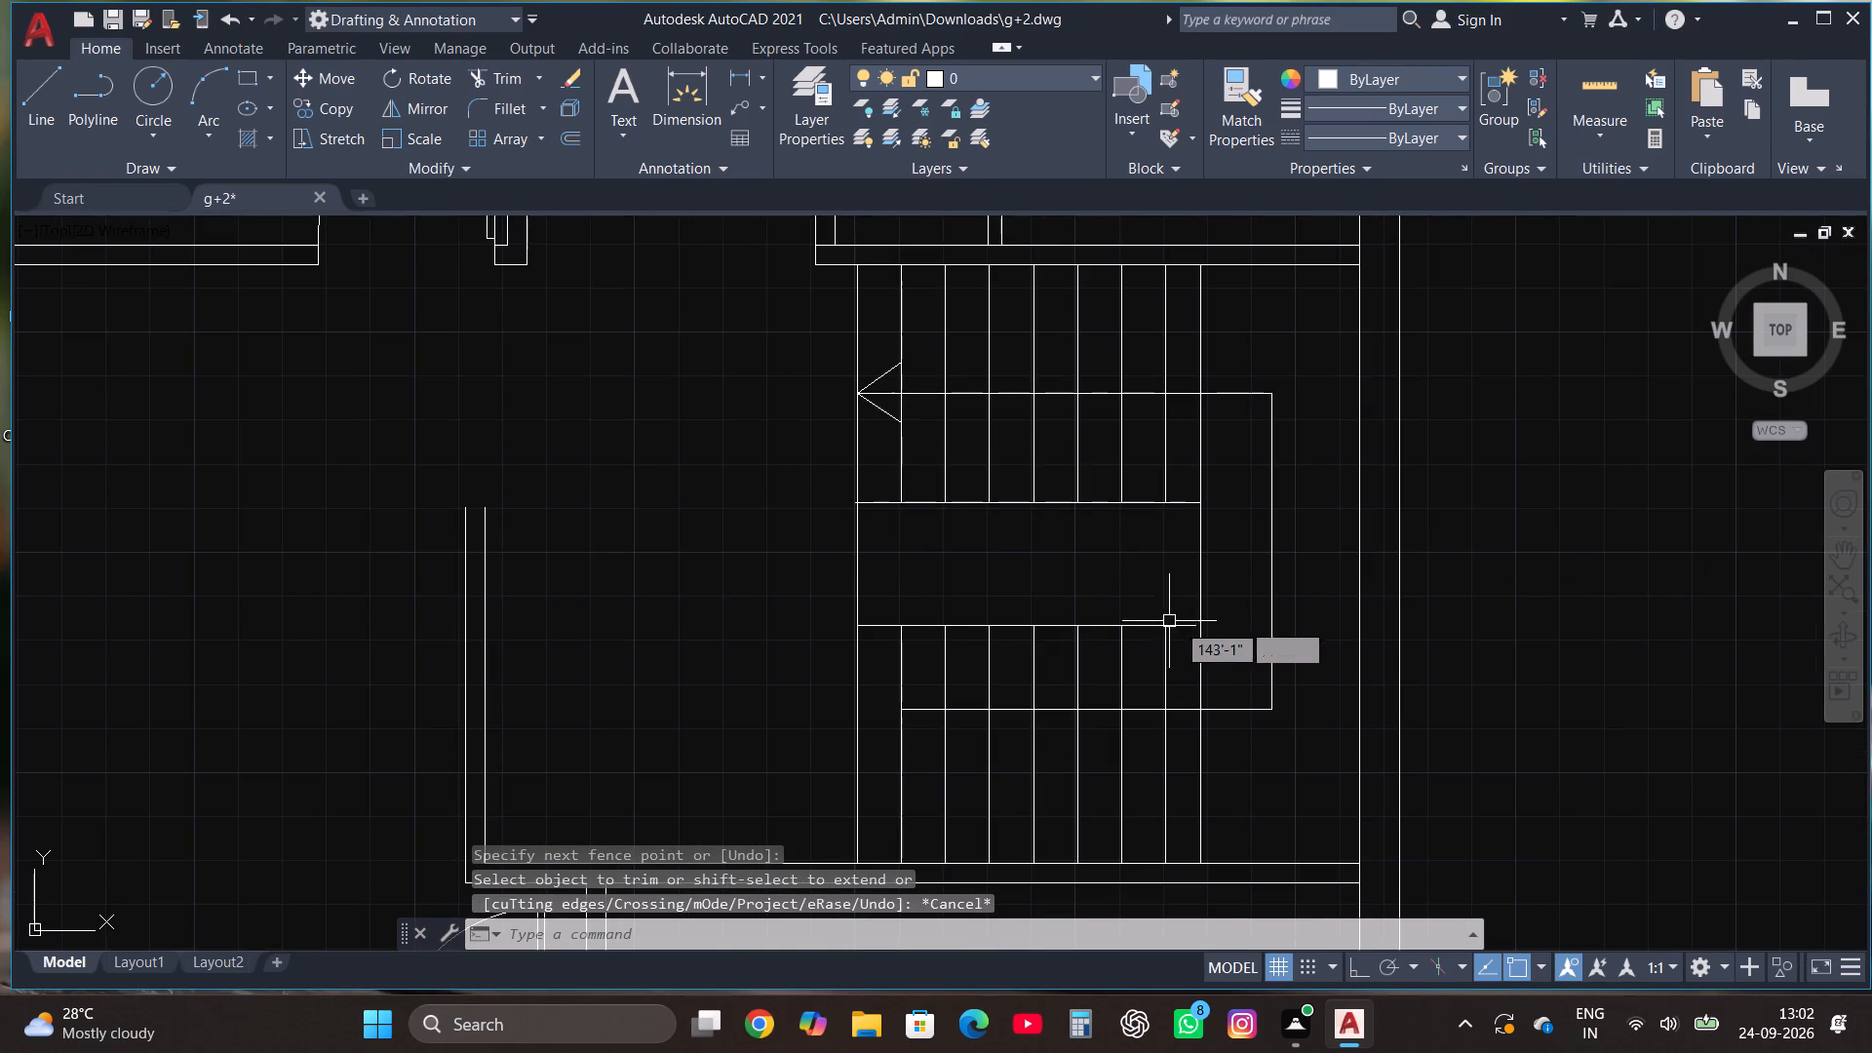
Extend the lower horizontal line past the rightmost stair vertical and trim the part sticking out beyond it.
scroll(1193, 624, "up", 1)
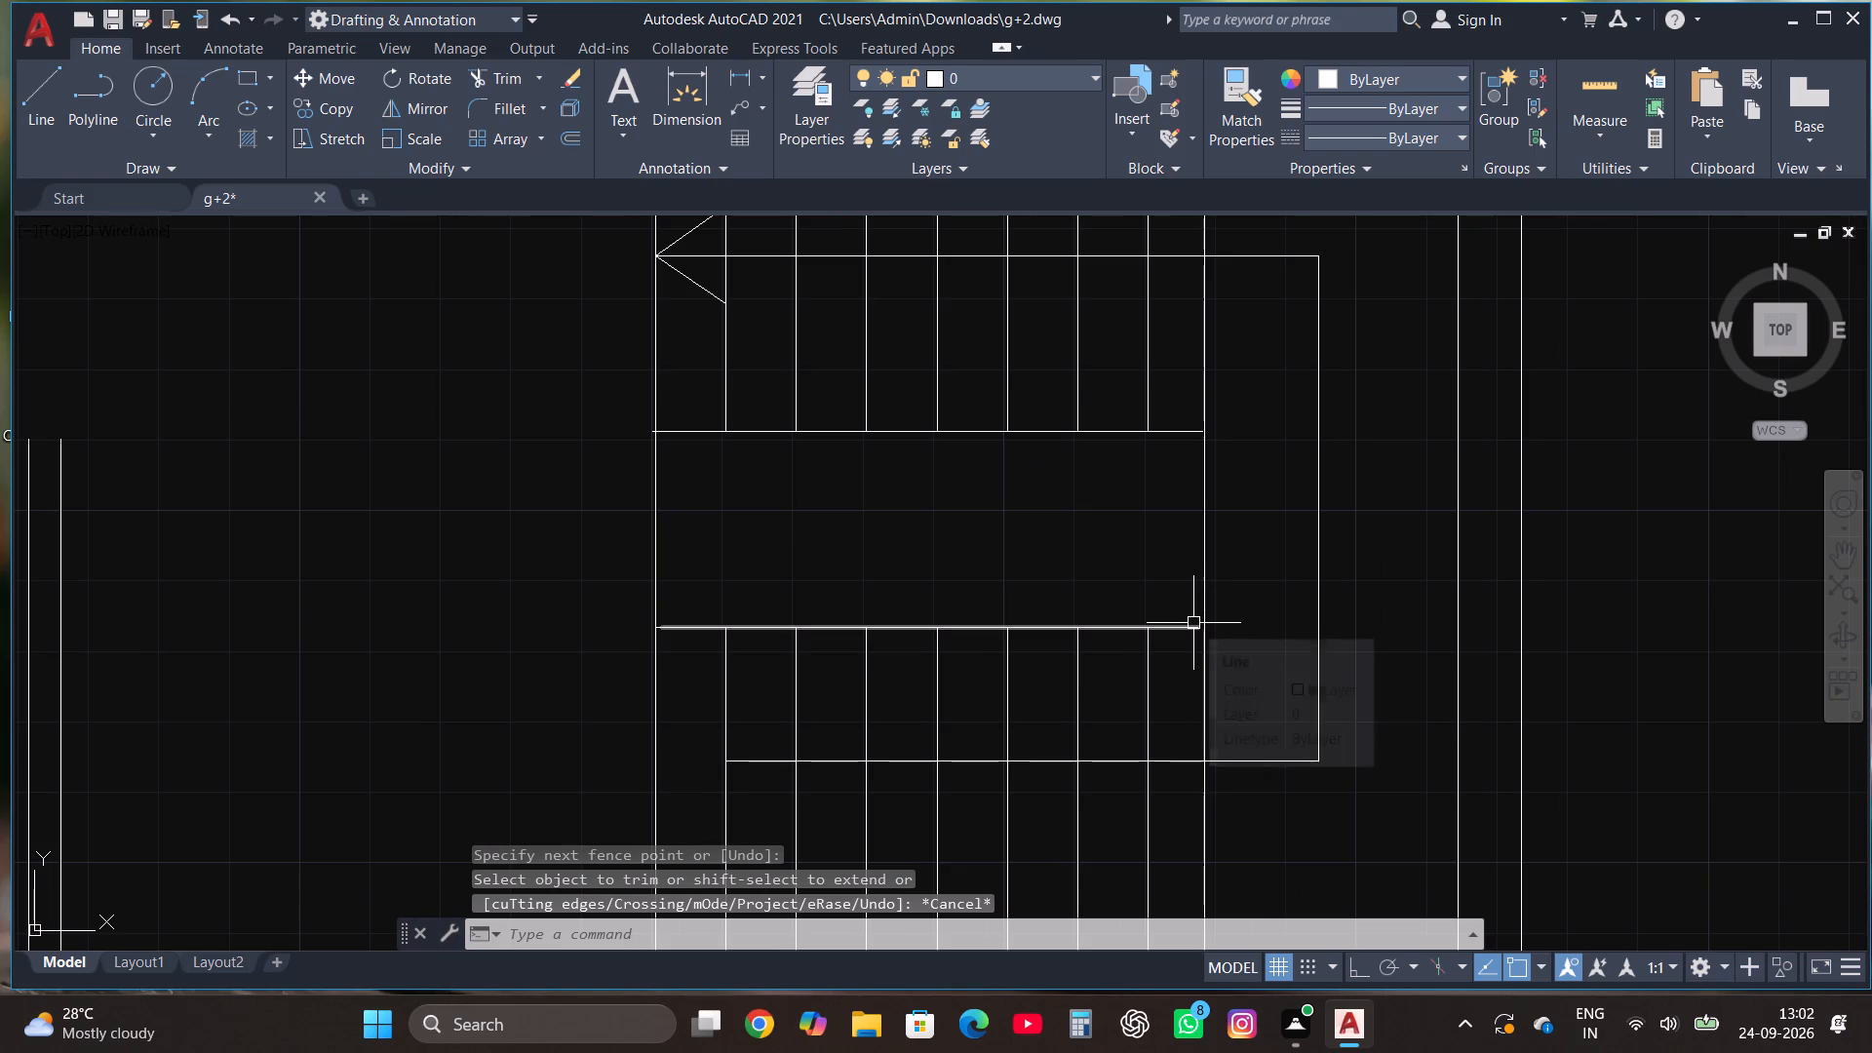
left_click(43, 90)
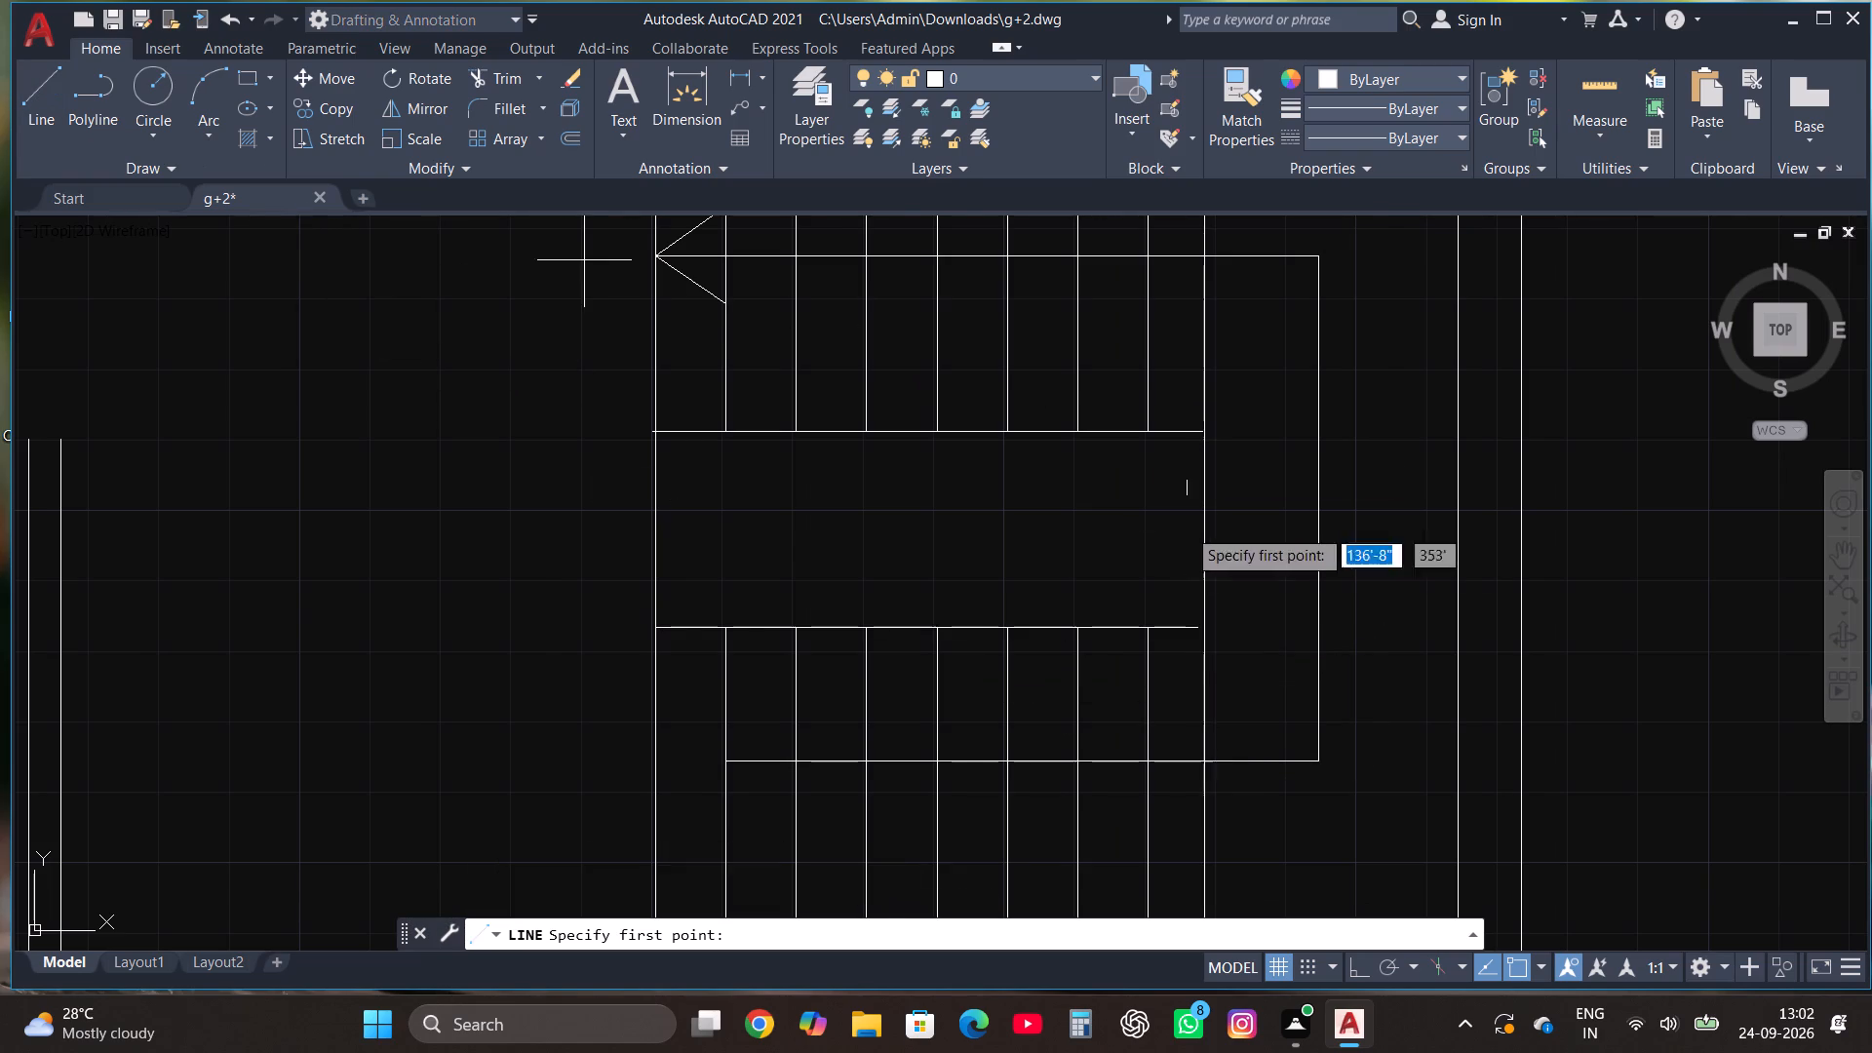
scroll(1207, 617, "up", 1)
left_click(1187, 638)
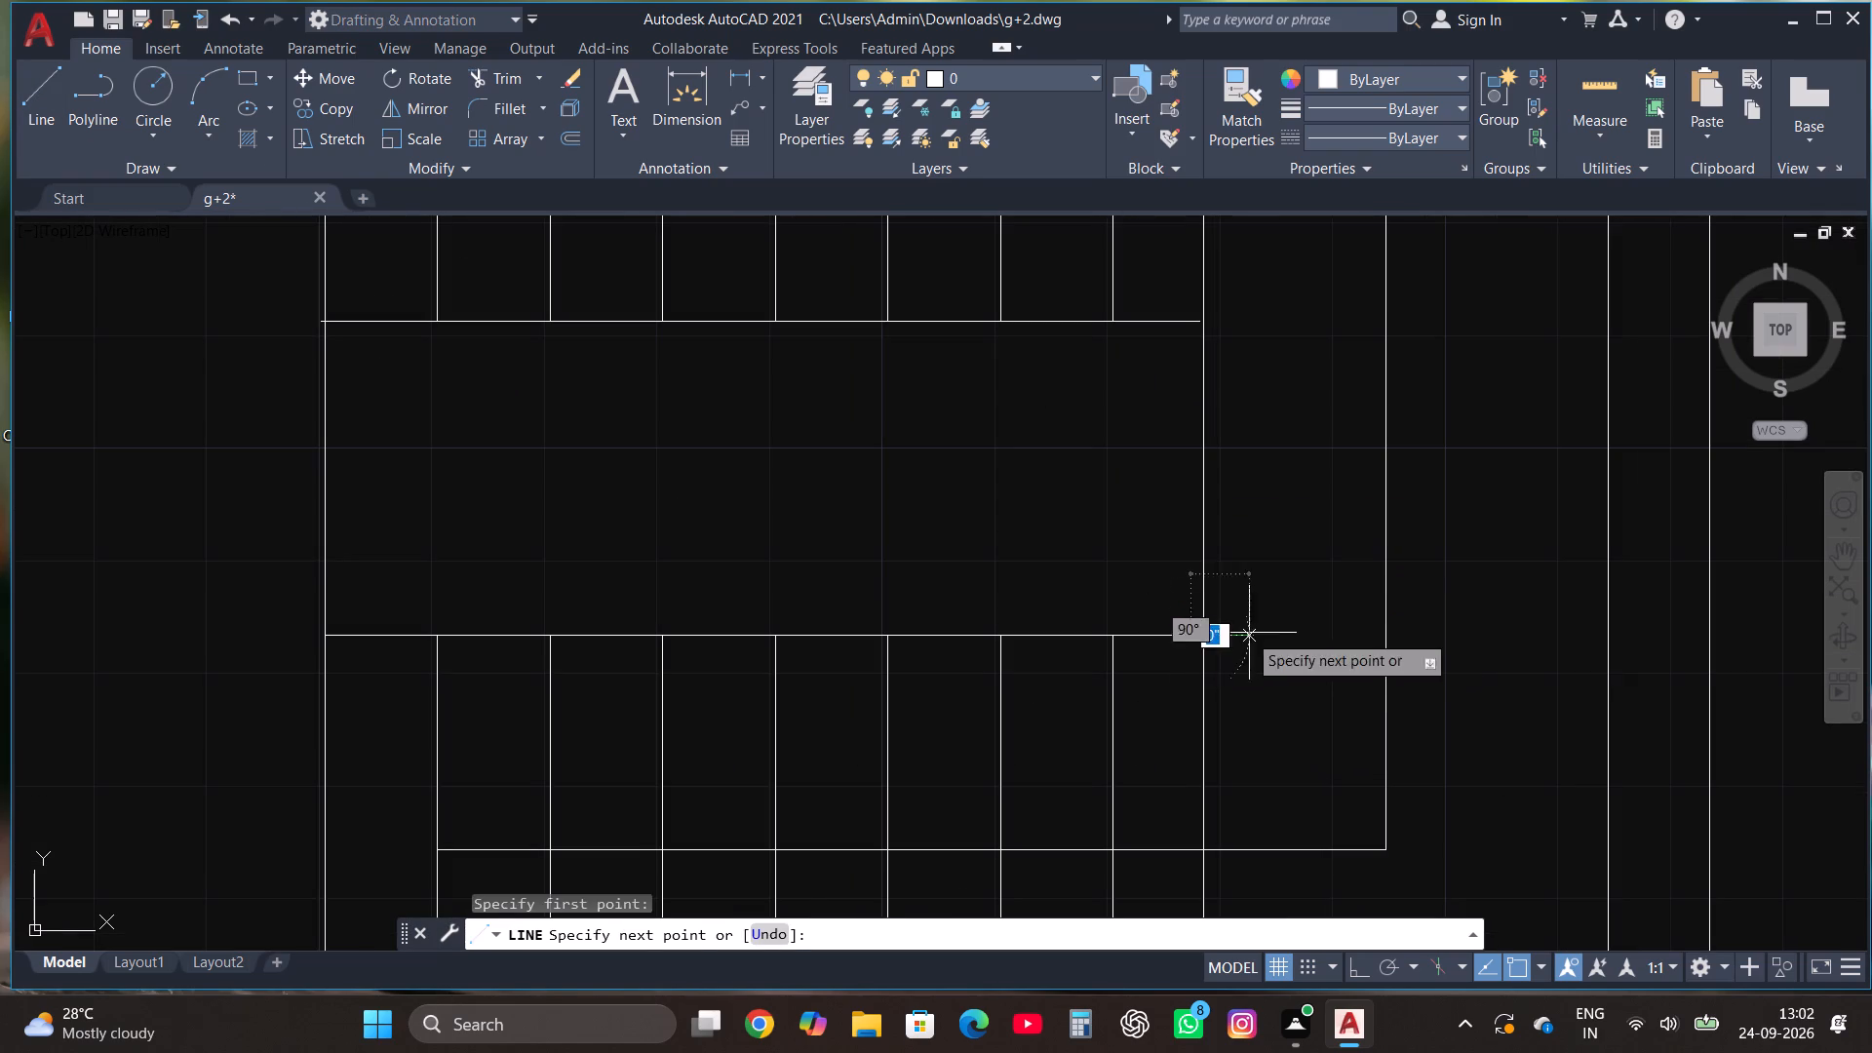
left_click(1252, 633)
key("Escape")
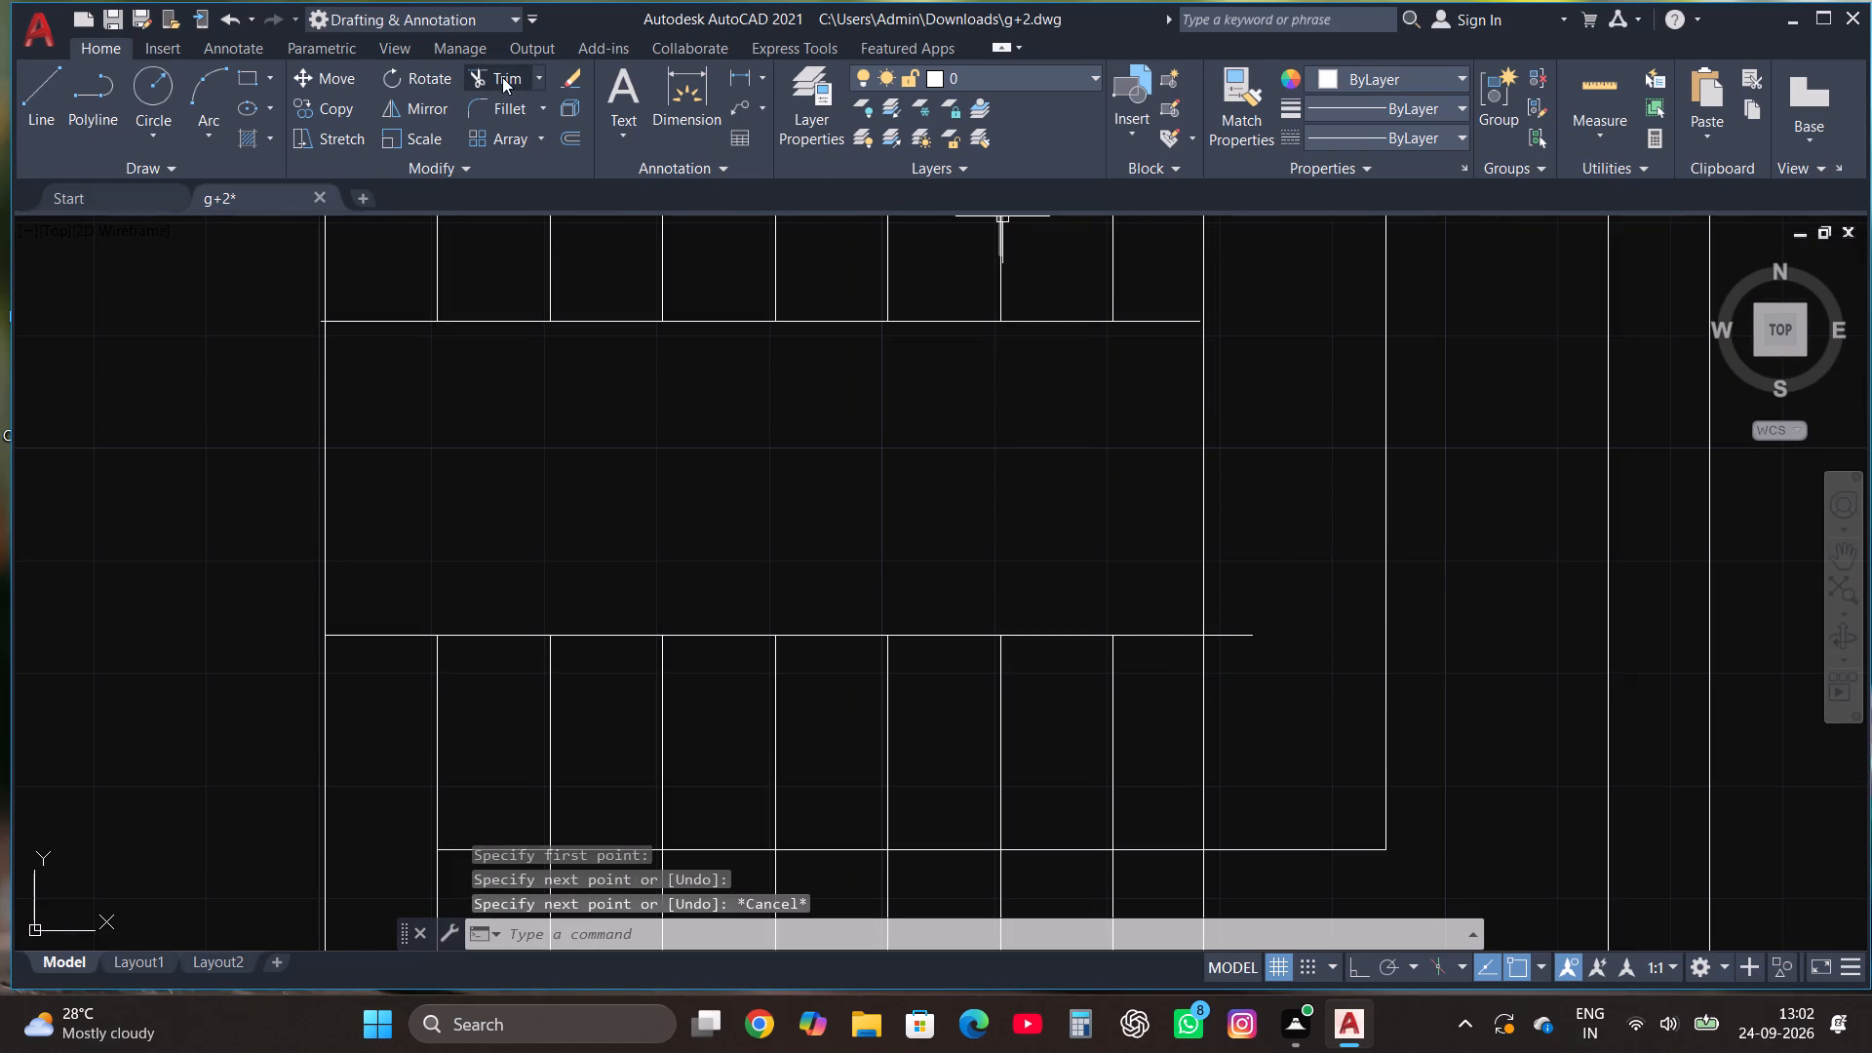
left_click(502, 77)
left_click(1230, 629)
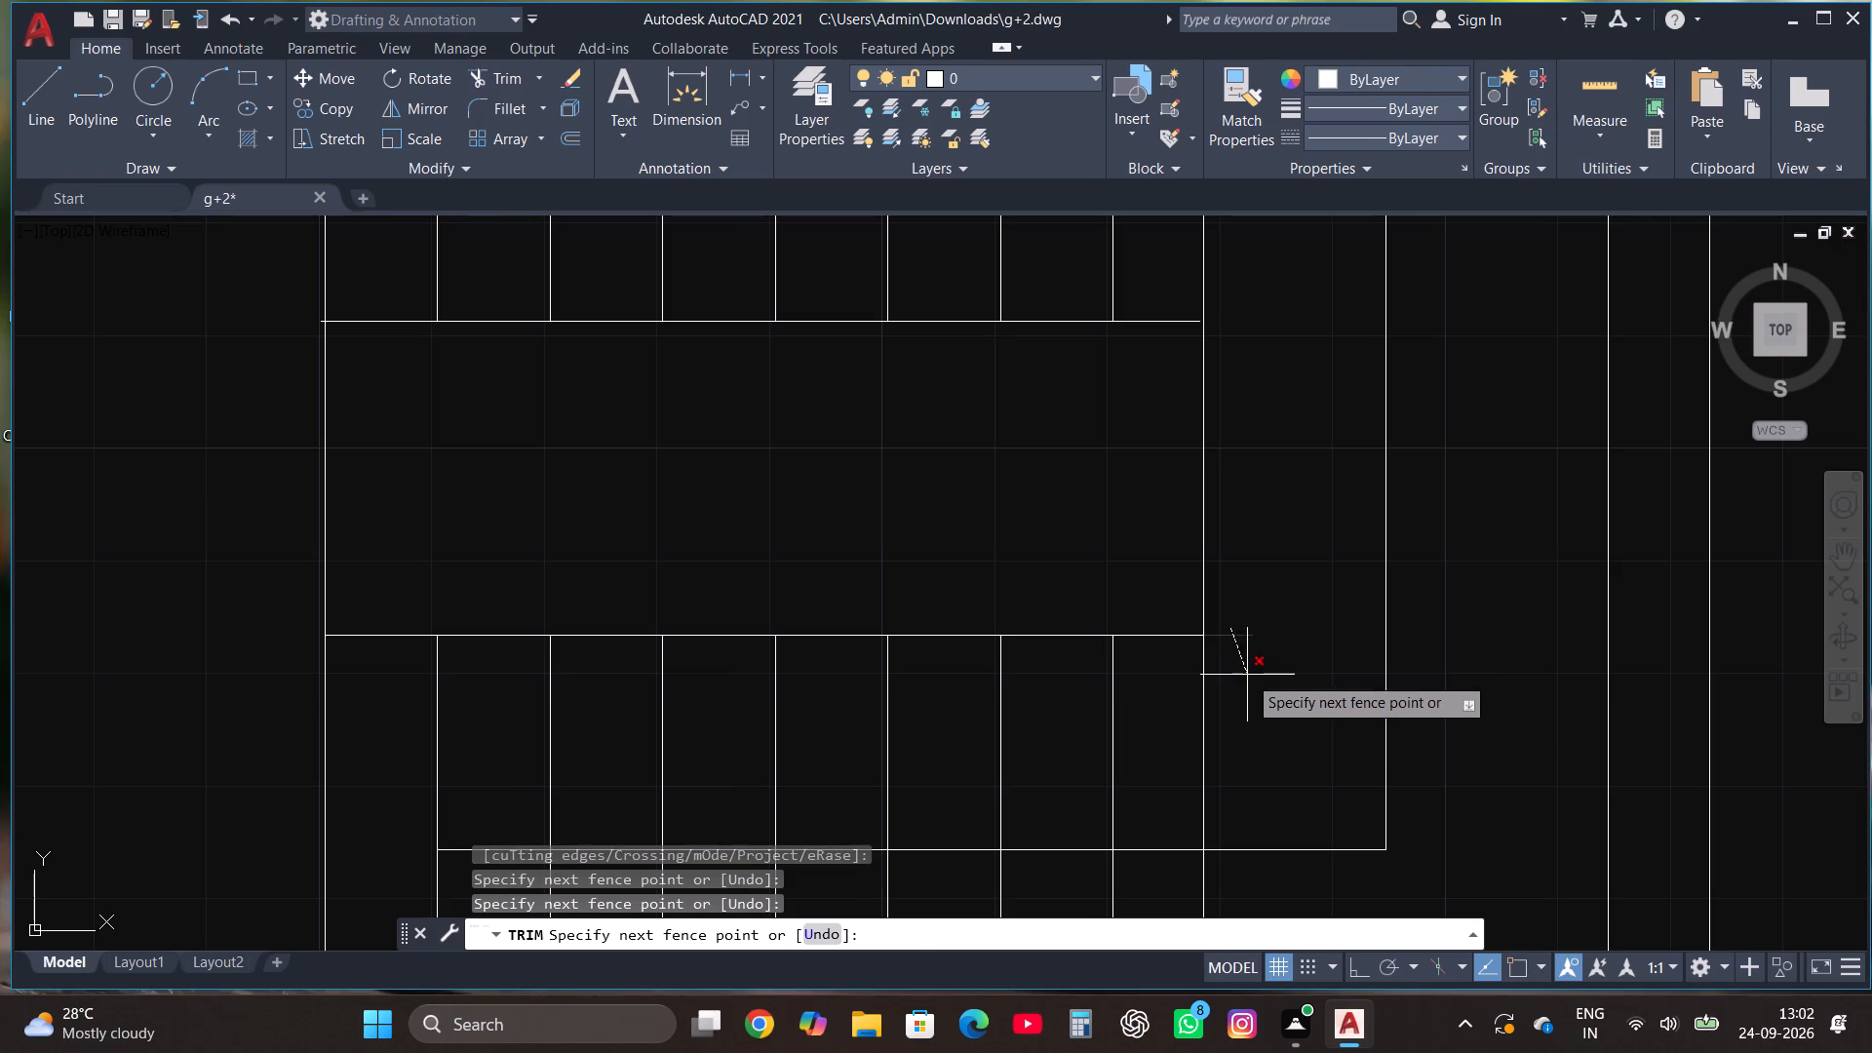
left_click(1247, 675)
key("Escape")
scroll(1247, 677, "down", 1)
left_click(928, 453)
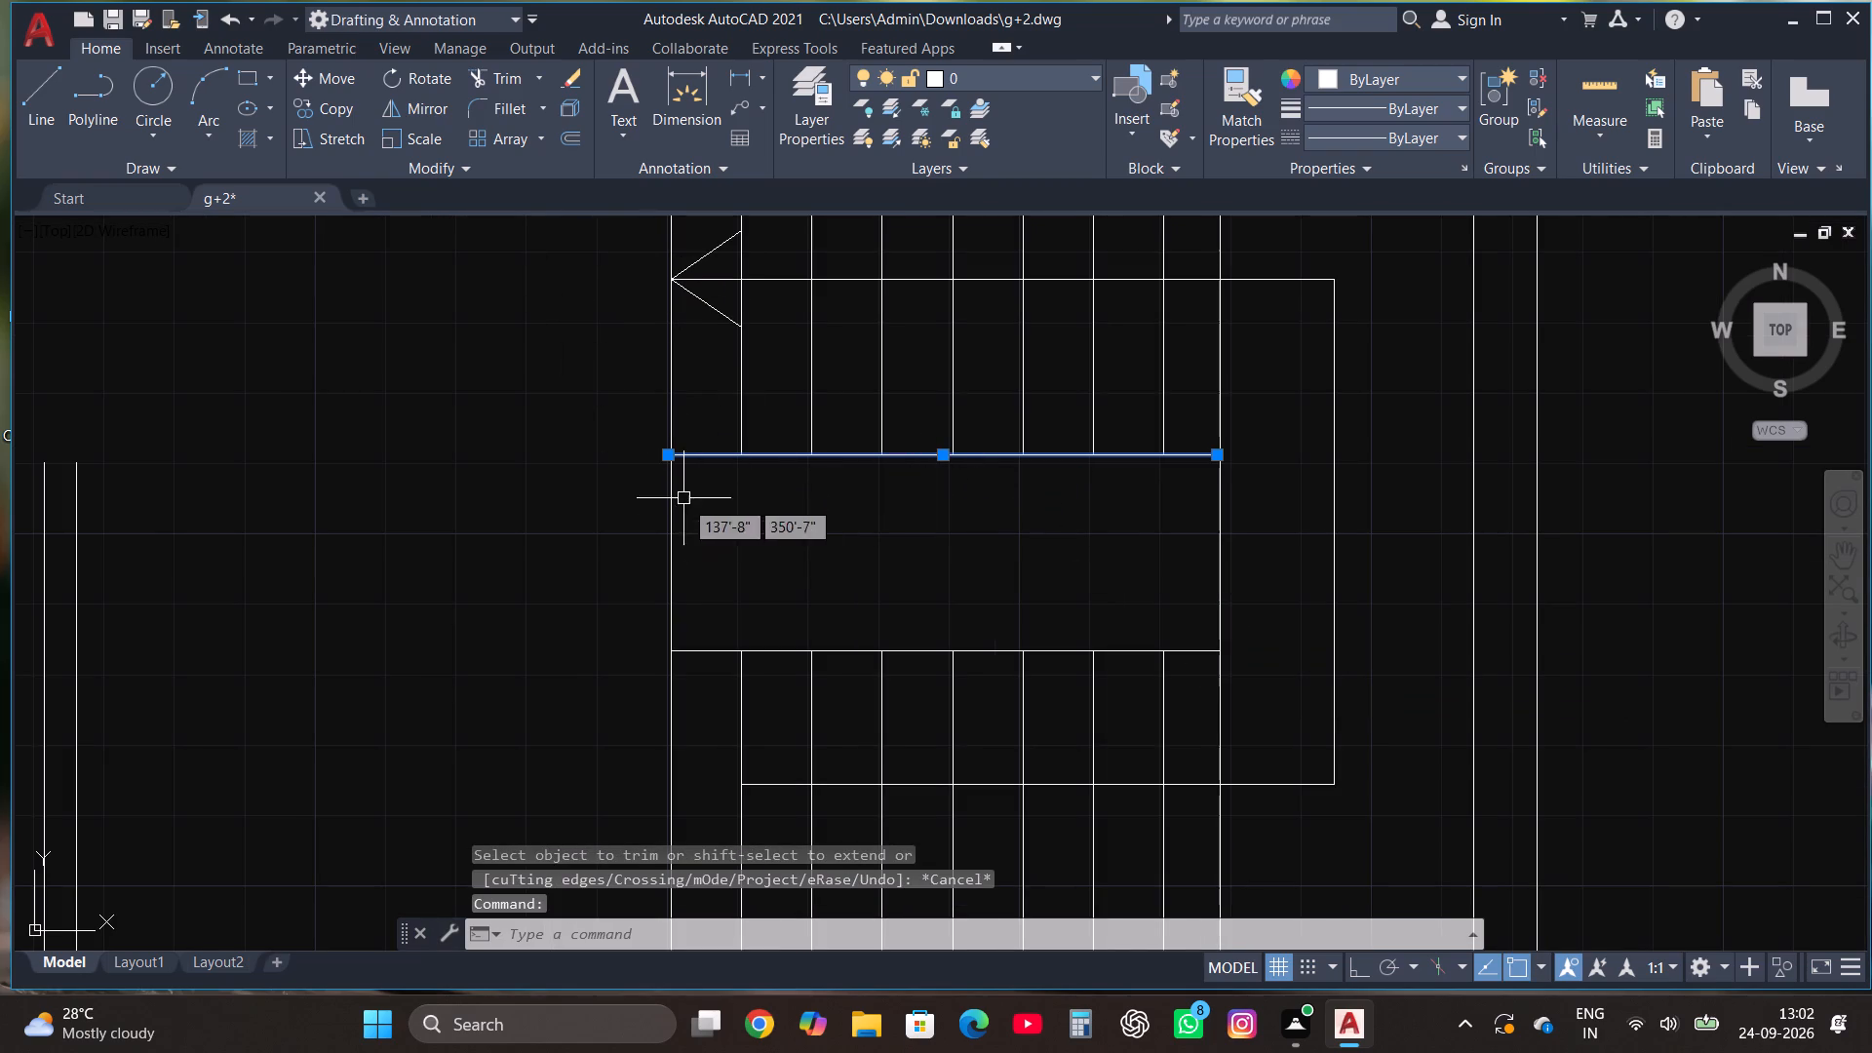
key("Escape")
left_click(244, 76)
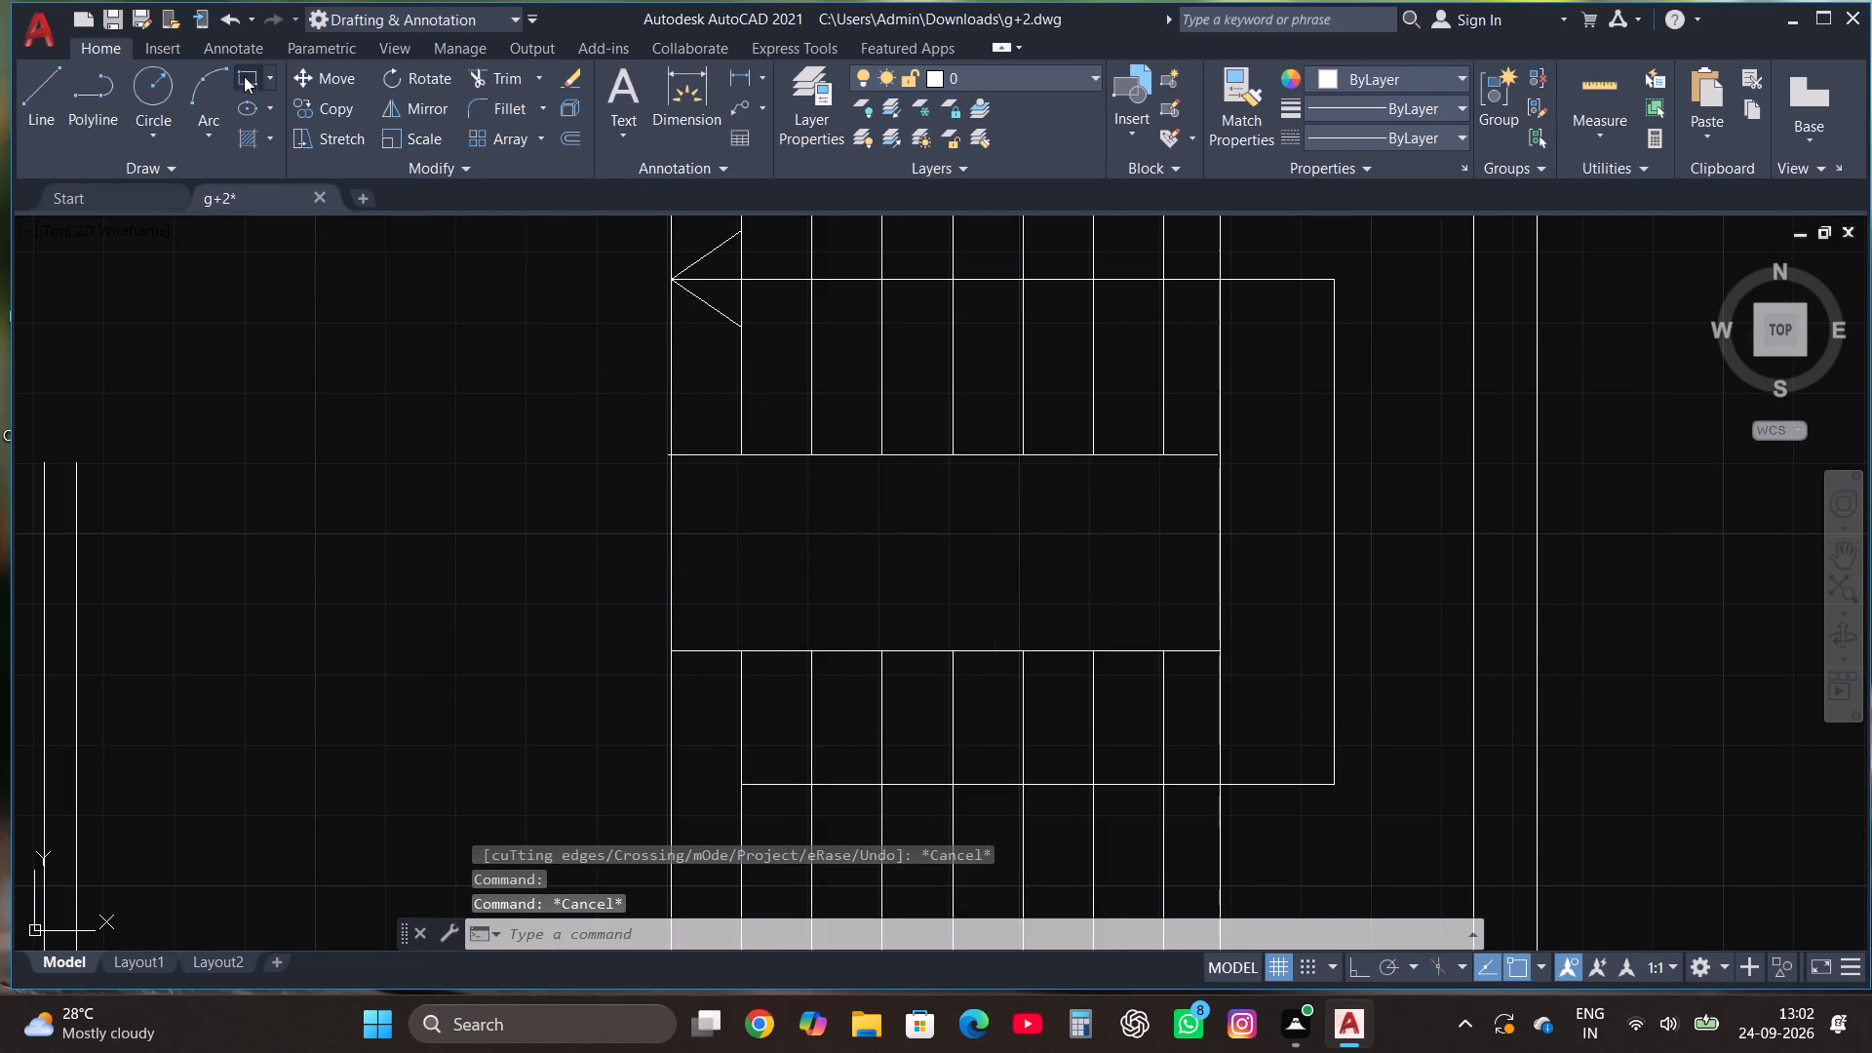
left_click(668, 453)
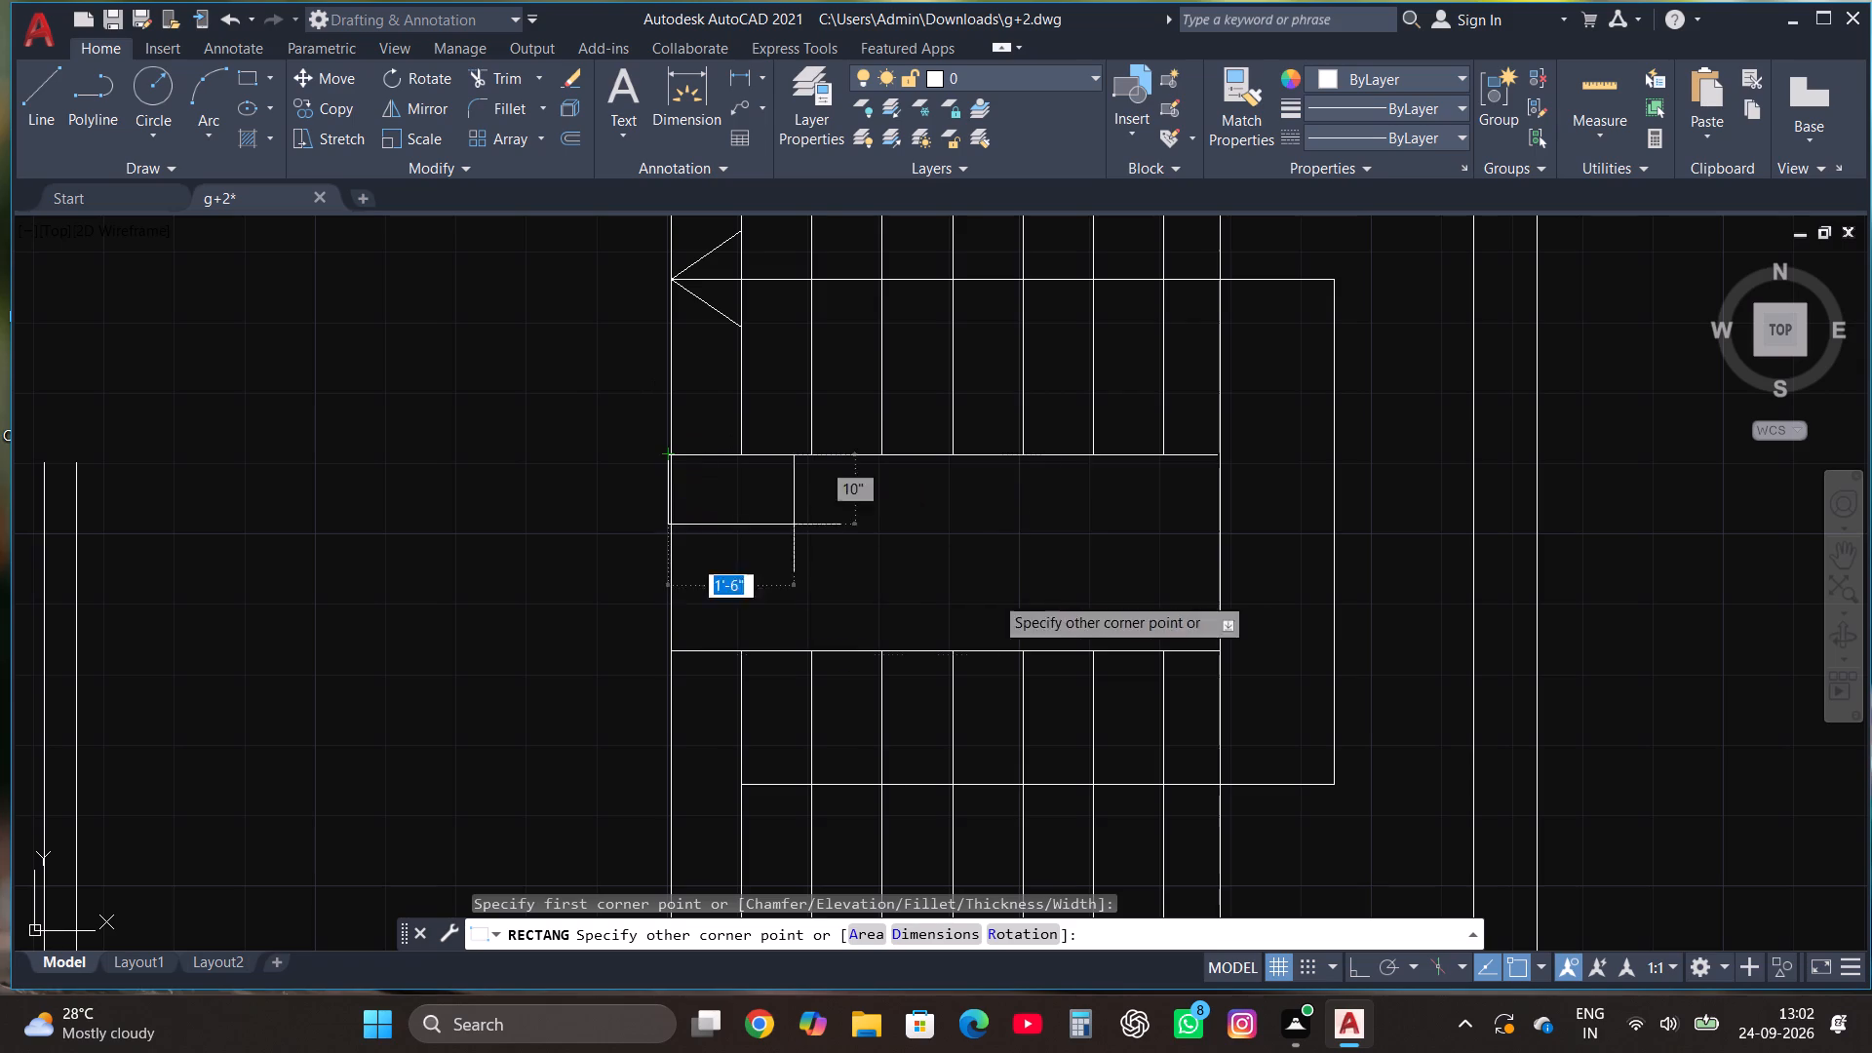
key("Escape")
Trim the end of the upper horizontal line that sticks out past the staircase's leftmost vertical.
scroll(728, 432, "up", 4)
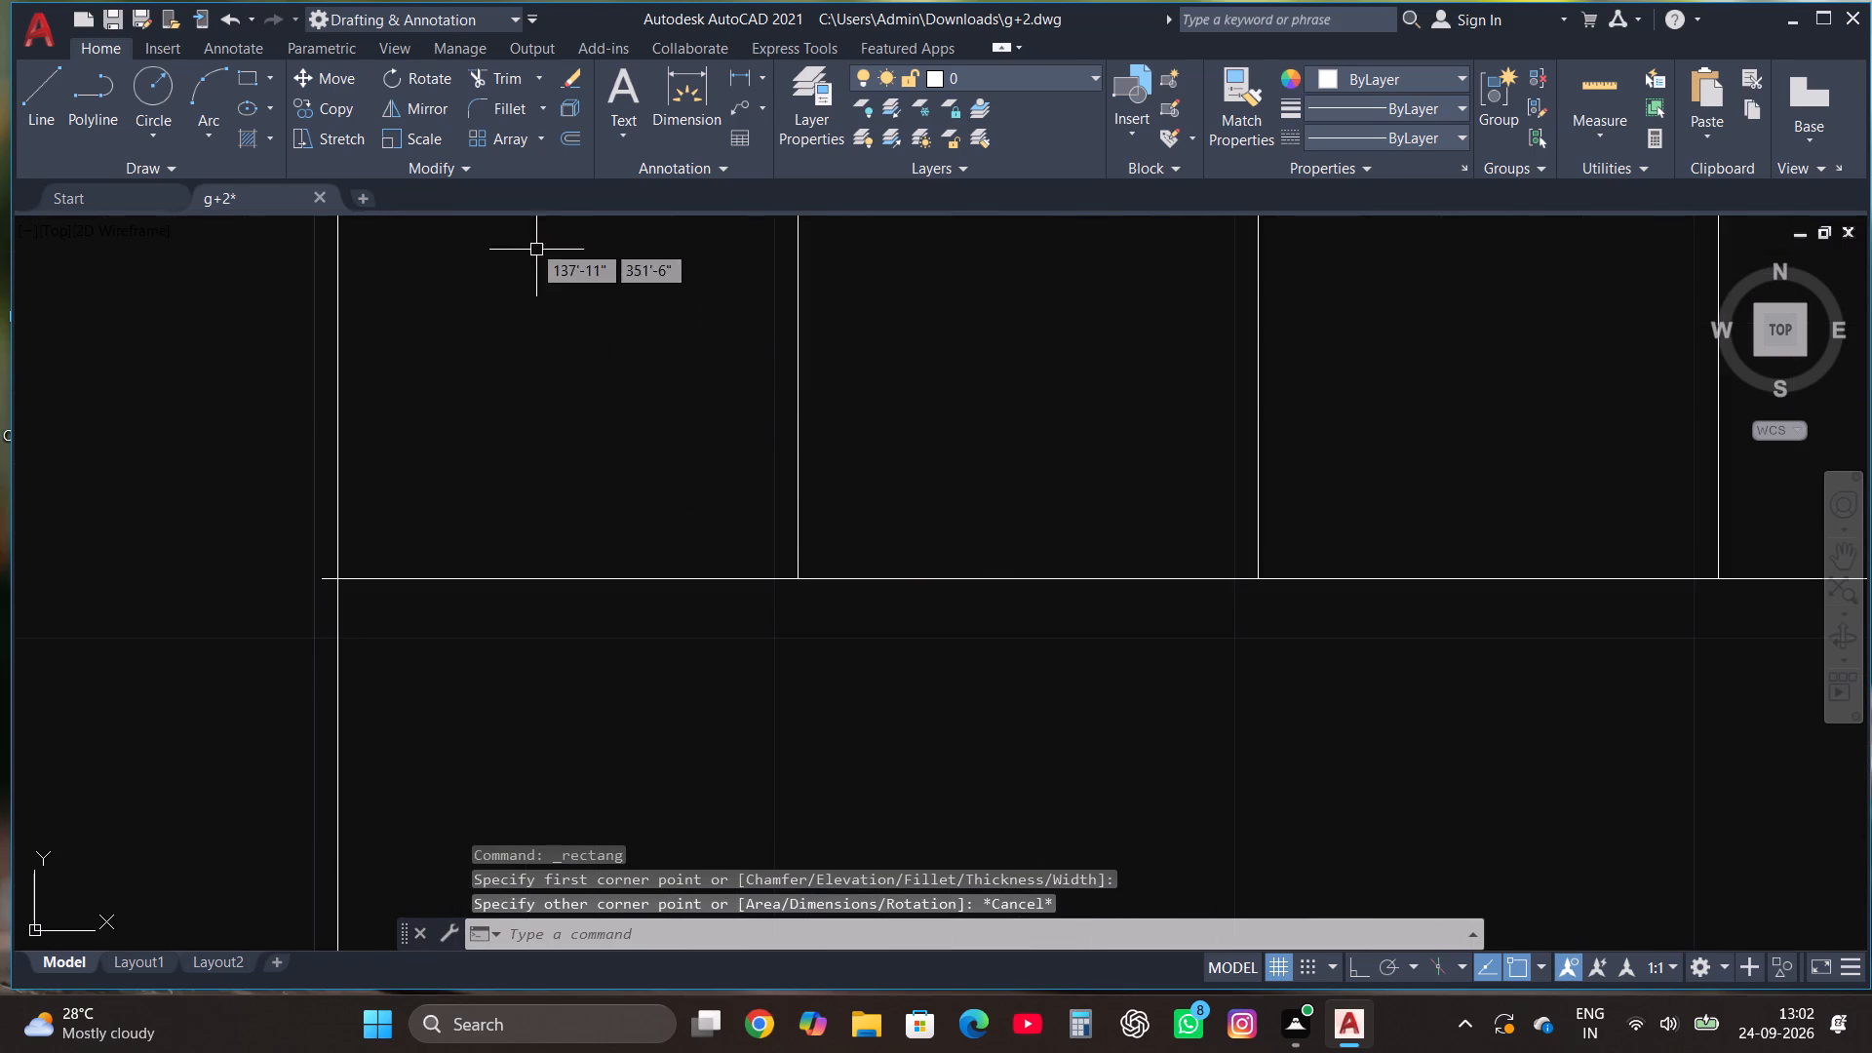
left_click(502, 86)
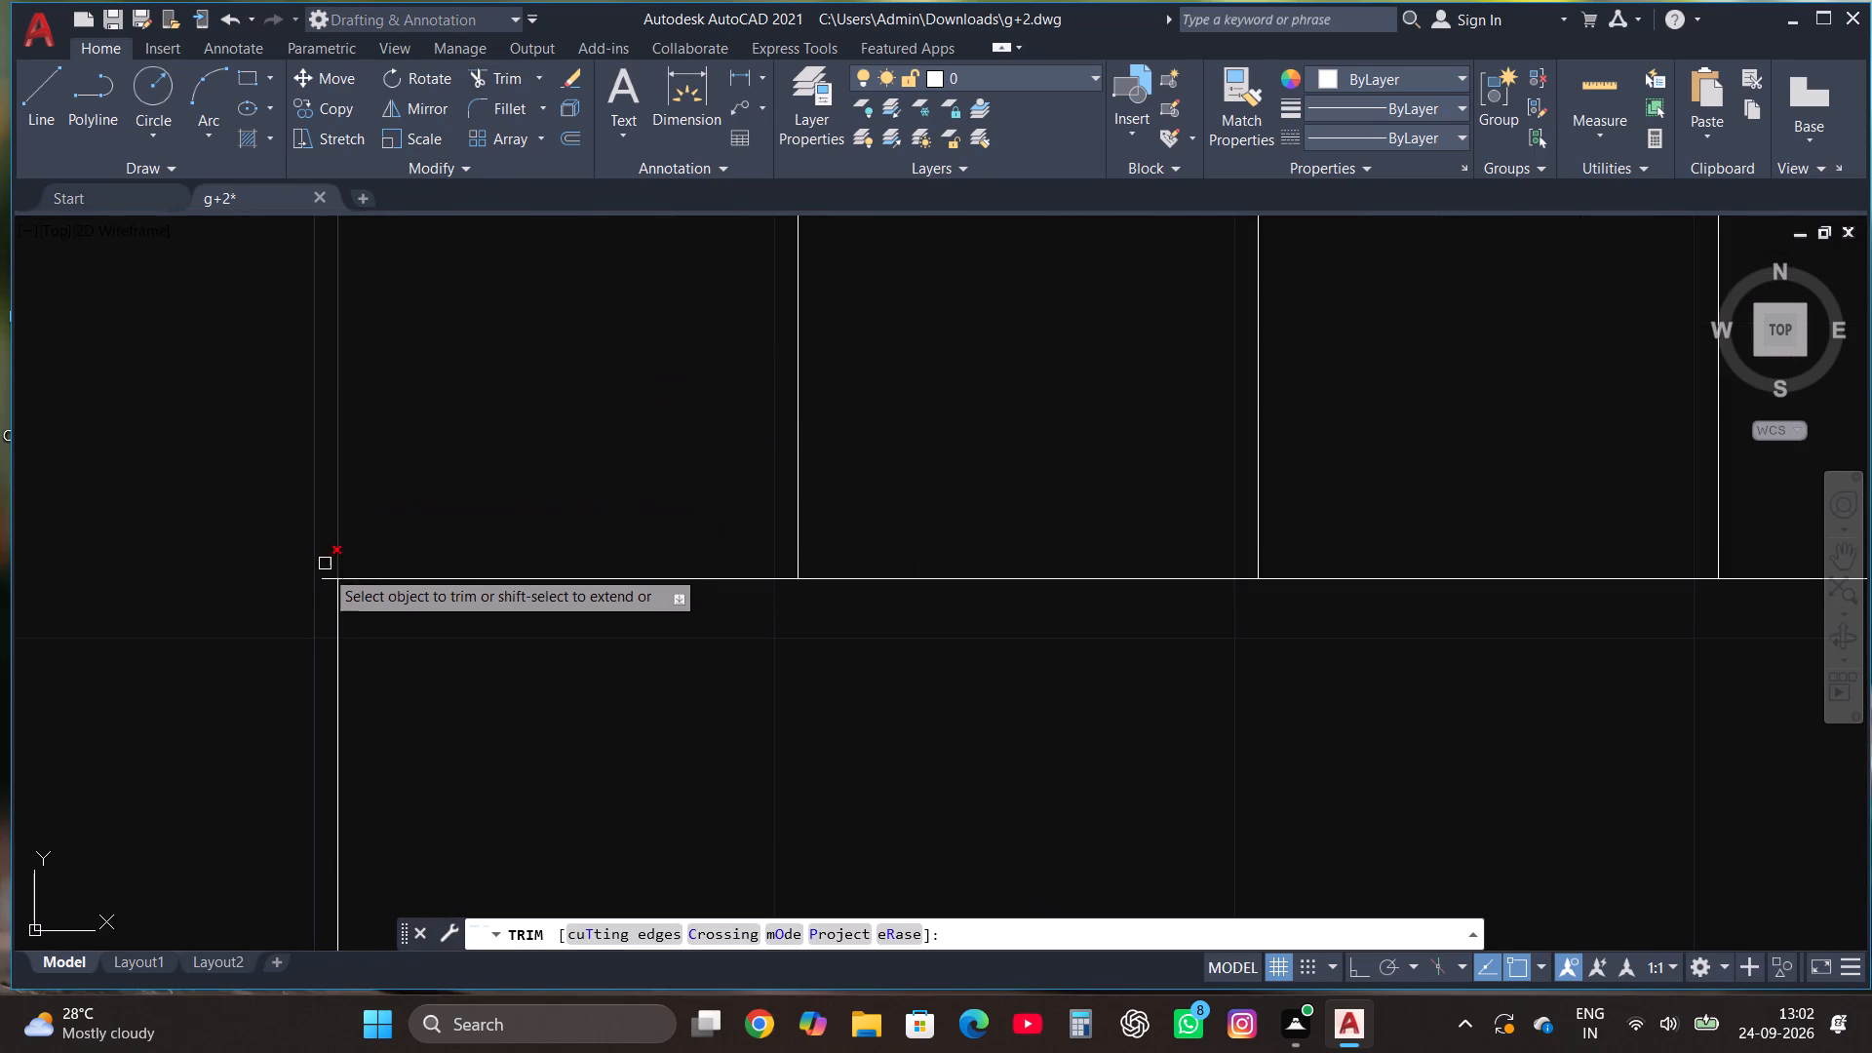
left_click(320, 579)
key("Escape")
scroll(1098, 739, "down", 2)
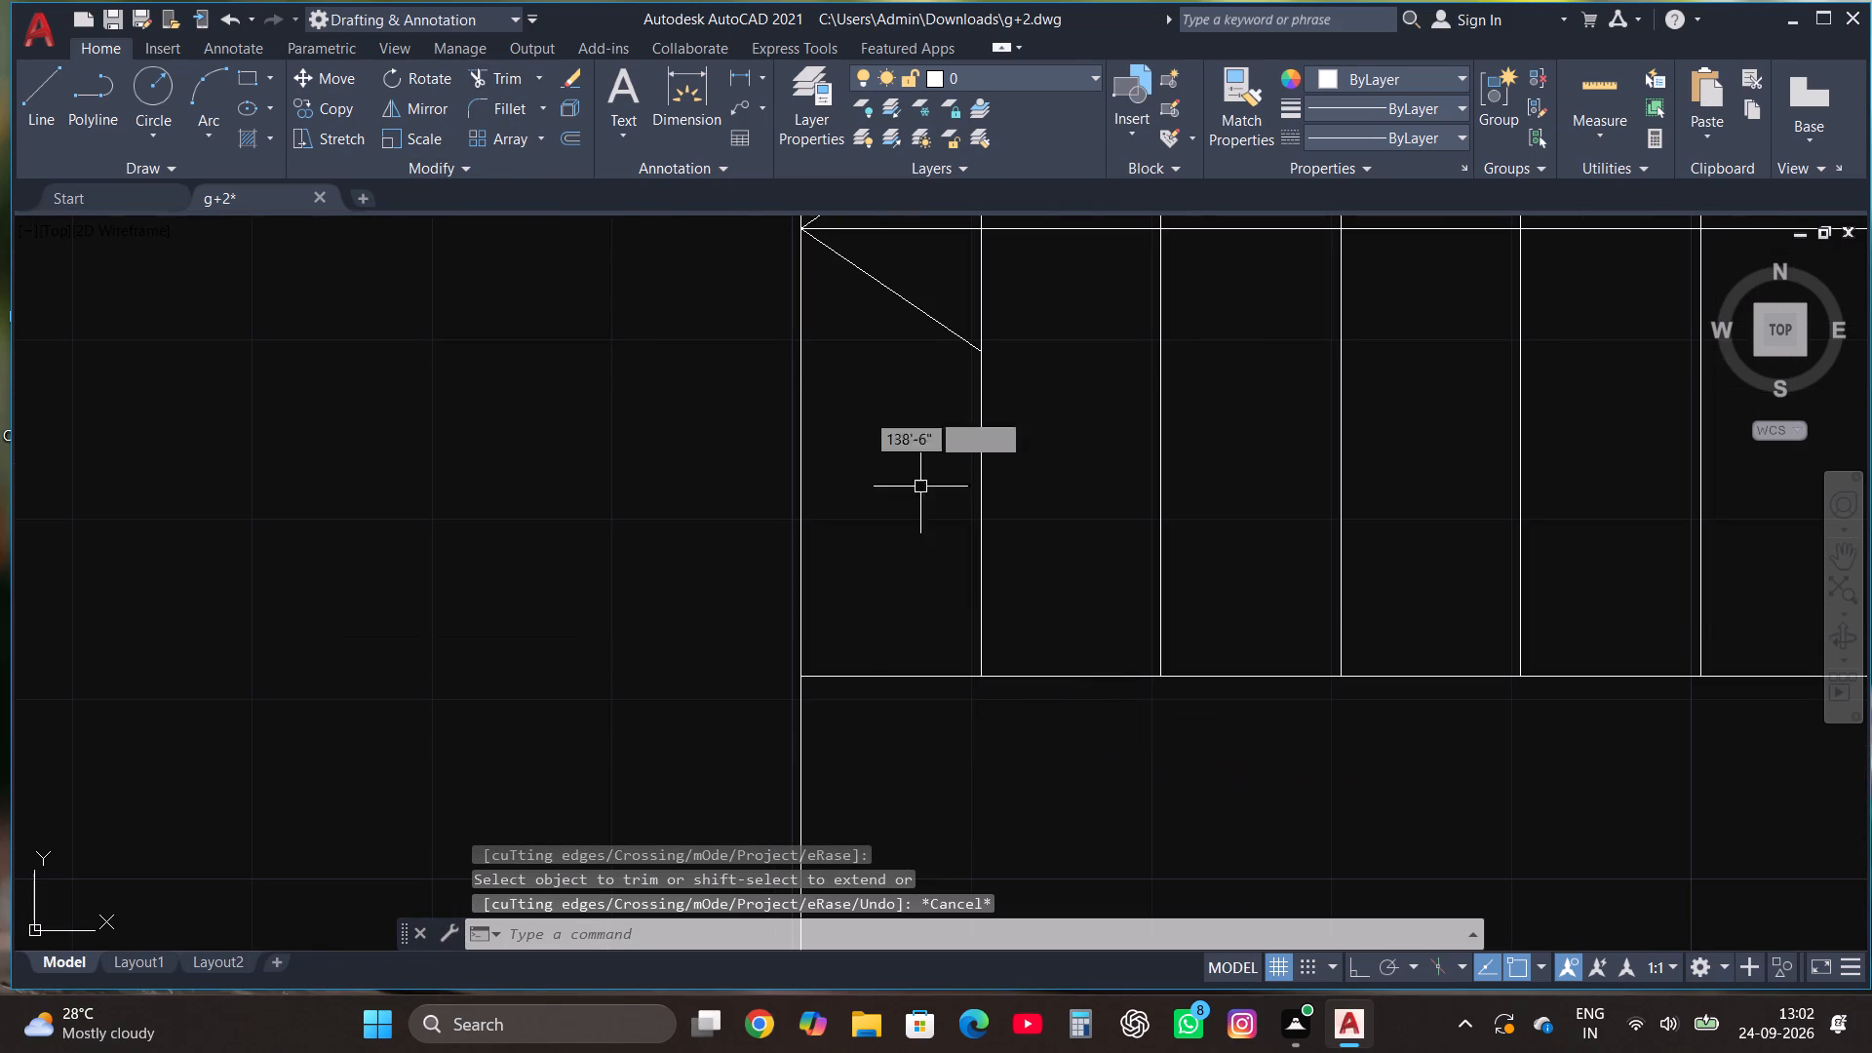
Draw a rectangle of about 6'-6" by 2'-4" filling the gap between the two stair flights.
left_click(250, 73)
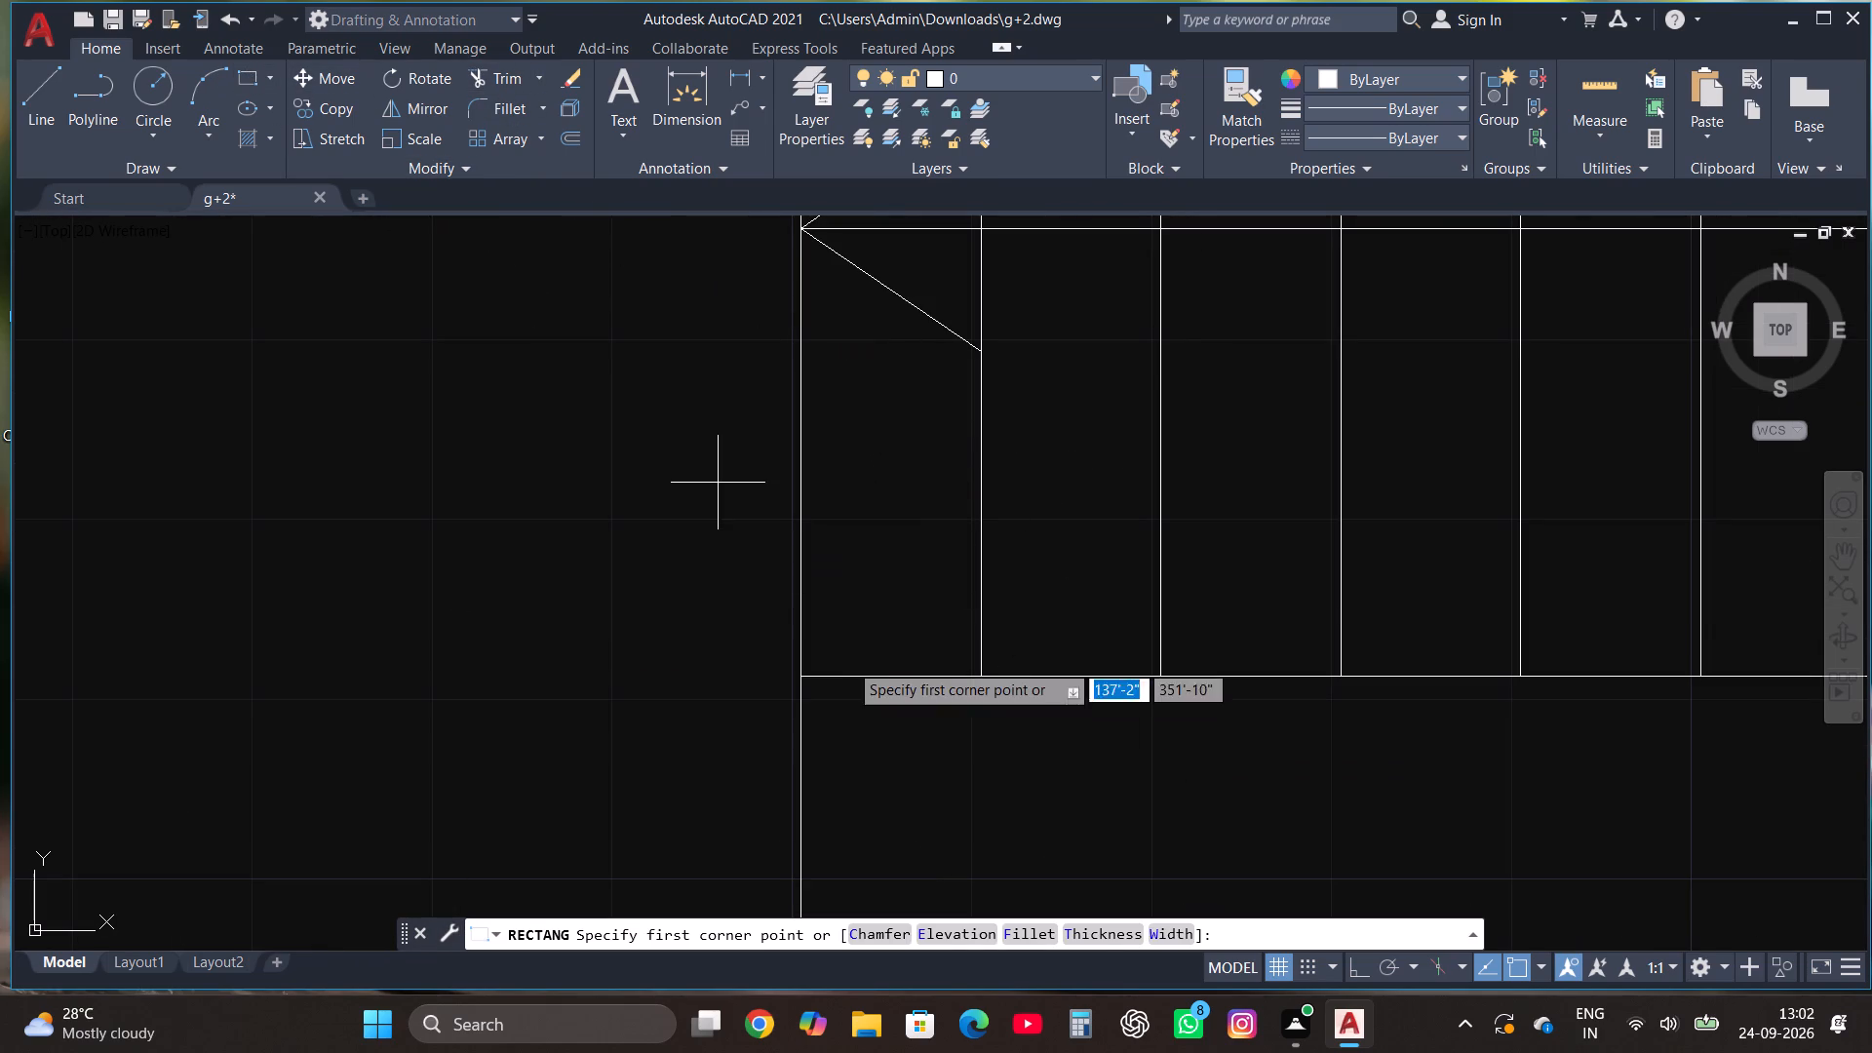
left_click(799, 681)
scroll(792, 603, "down", 4)
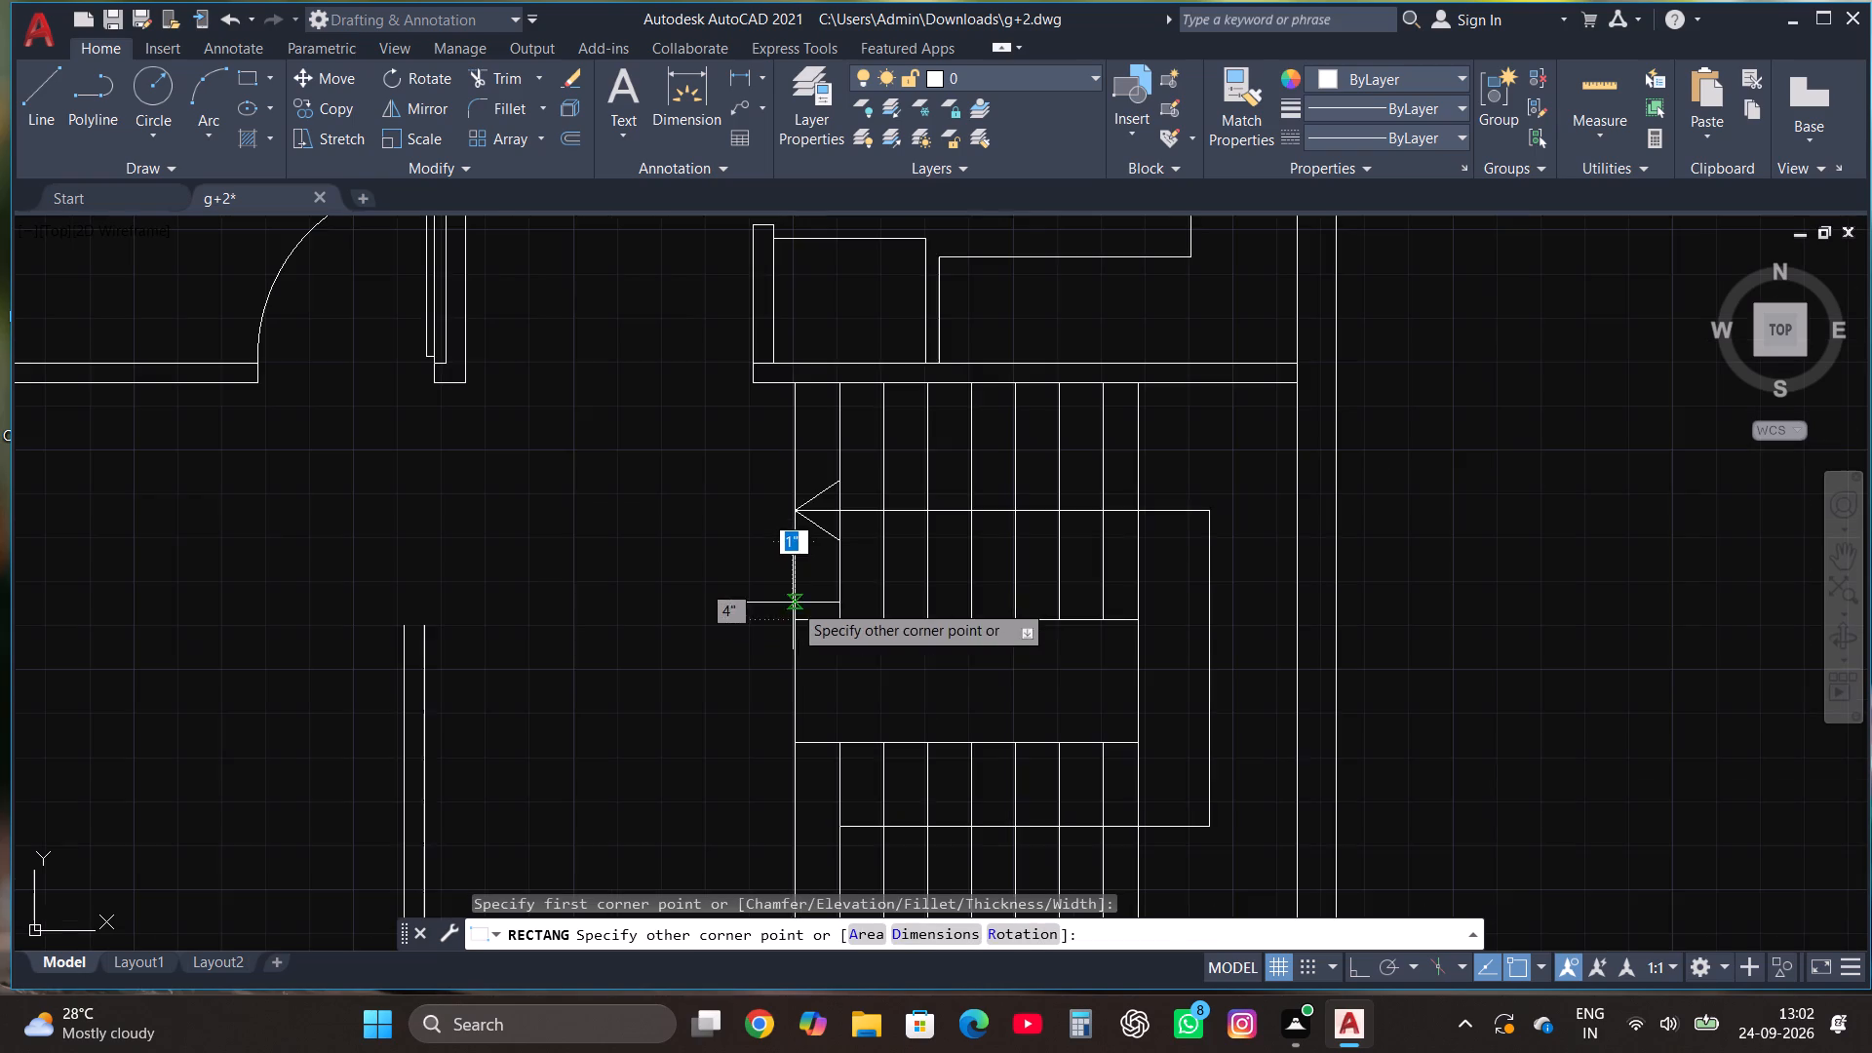
scroll(1144, 743, "up", 3)
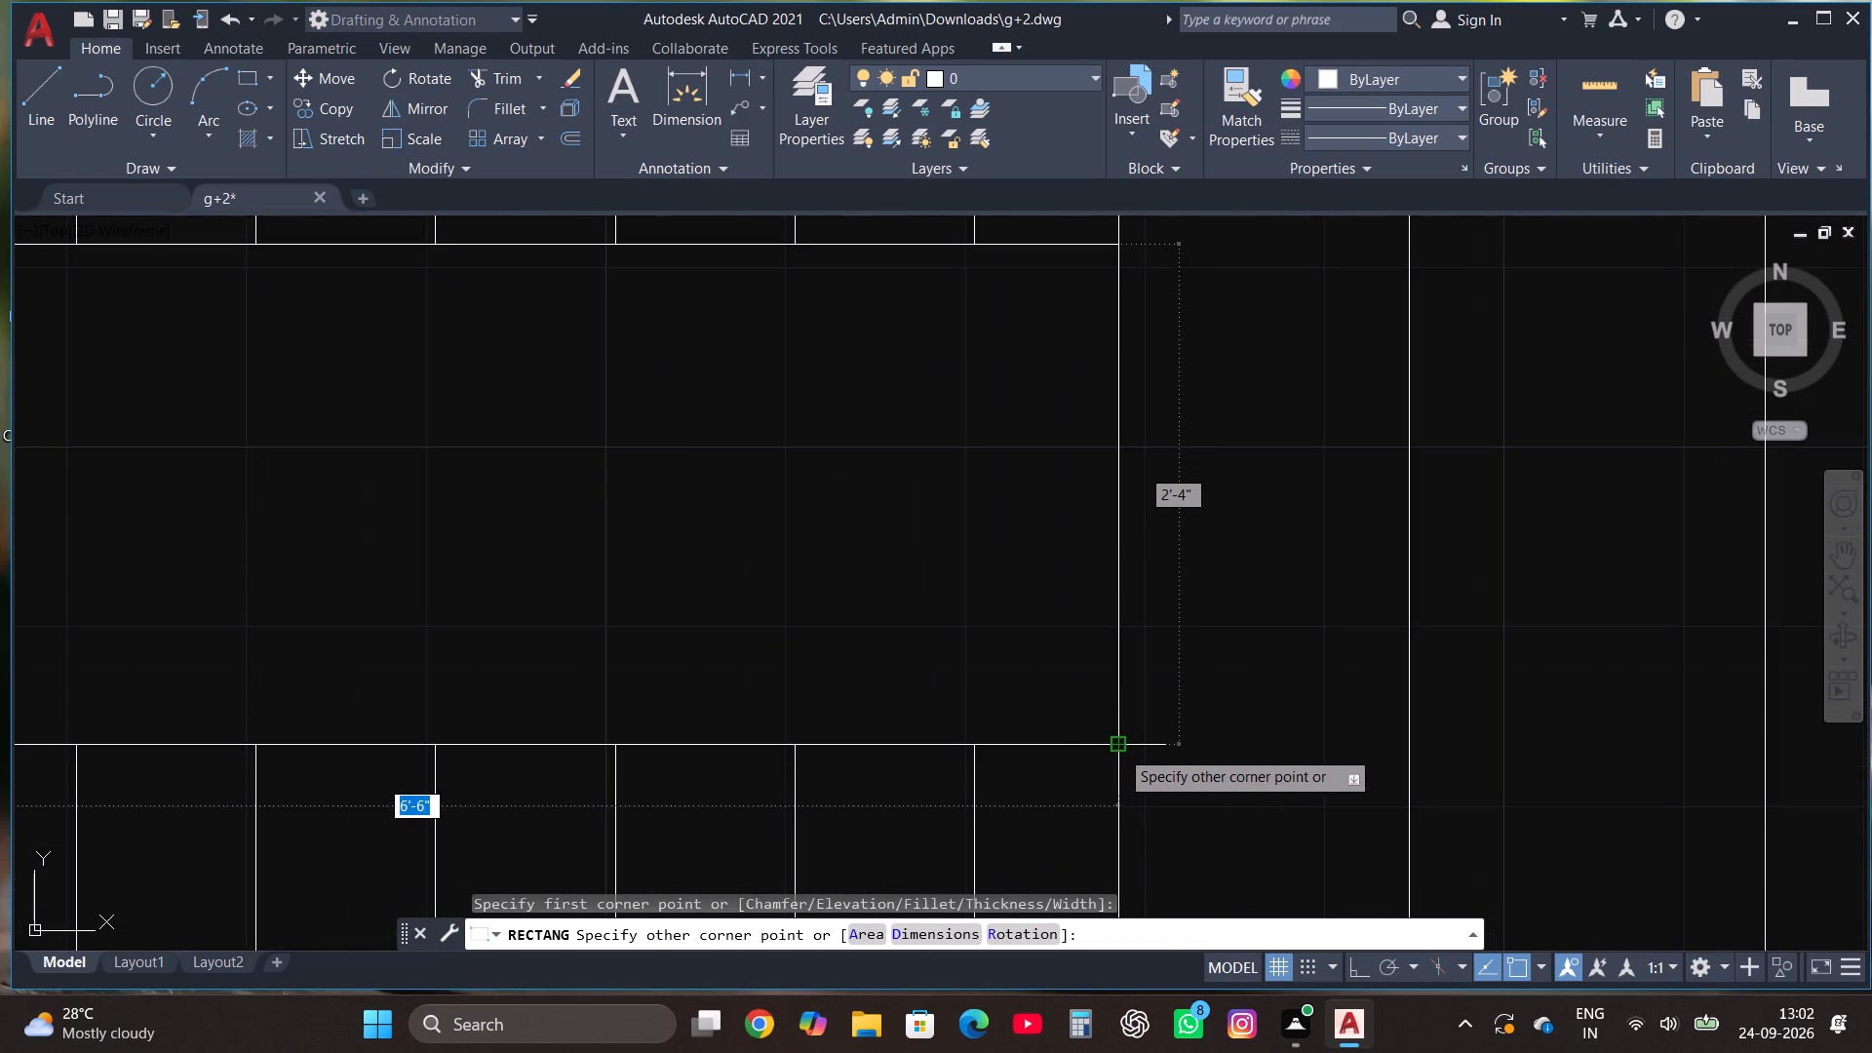
left_click(1119, 749)
Offset the rectangle between the stair flights inward by about 2".
scroll(1206, 747, "down", 2)
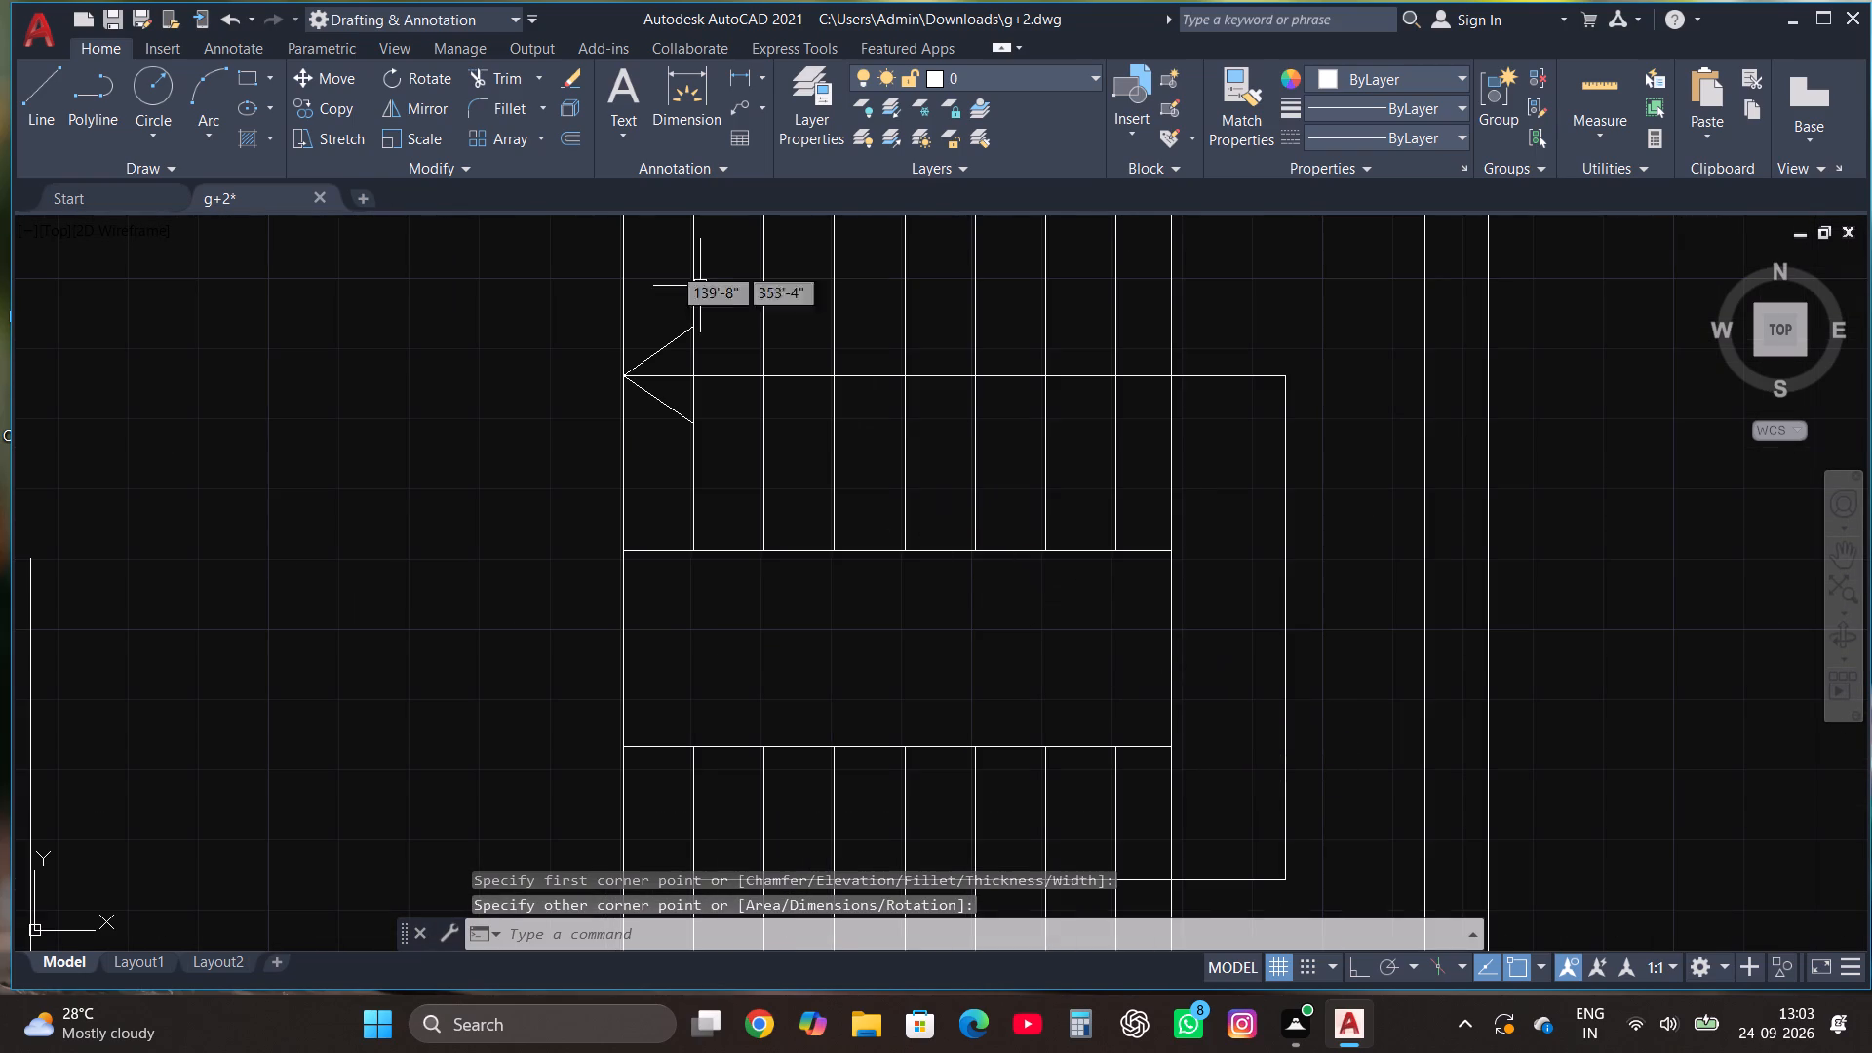
left_click(719, 556)
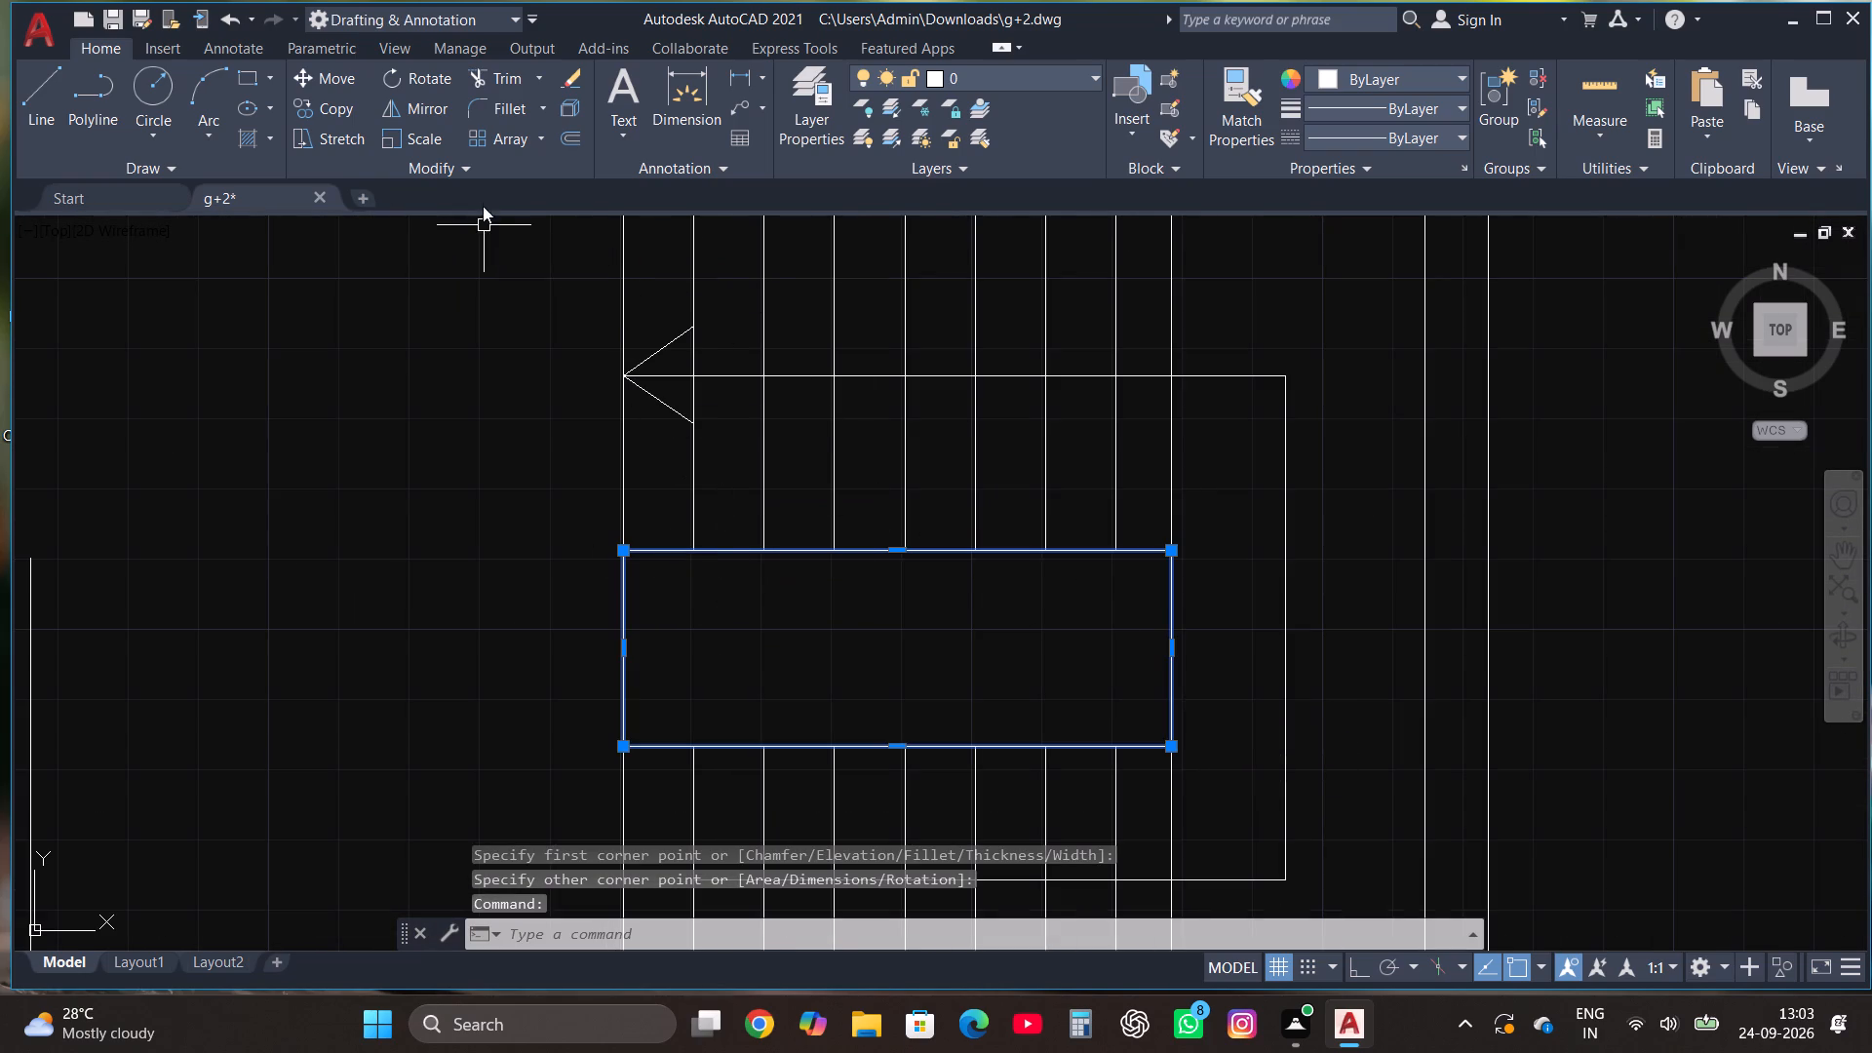
left_click(576, 137)
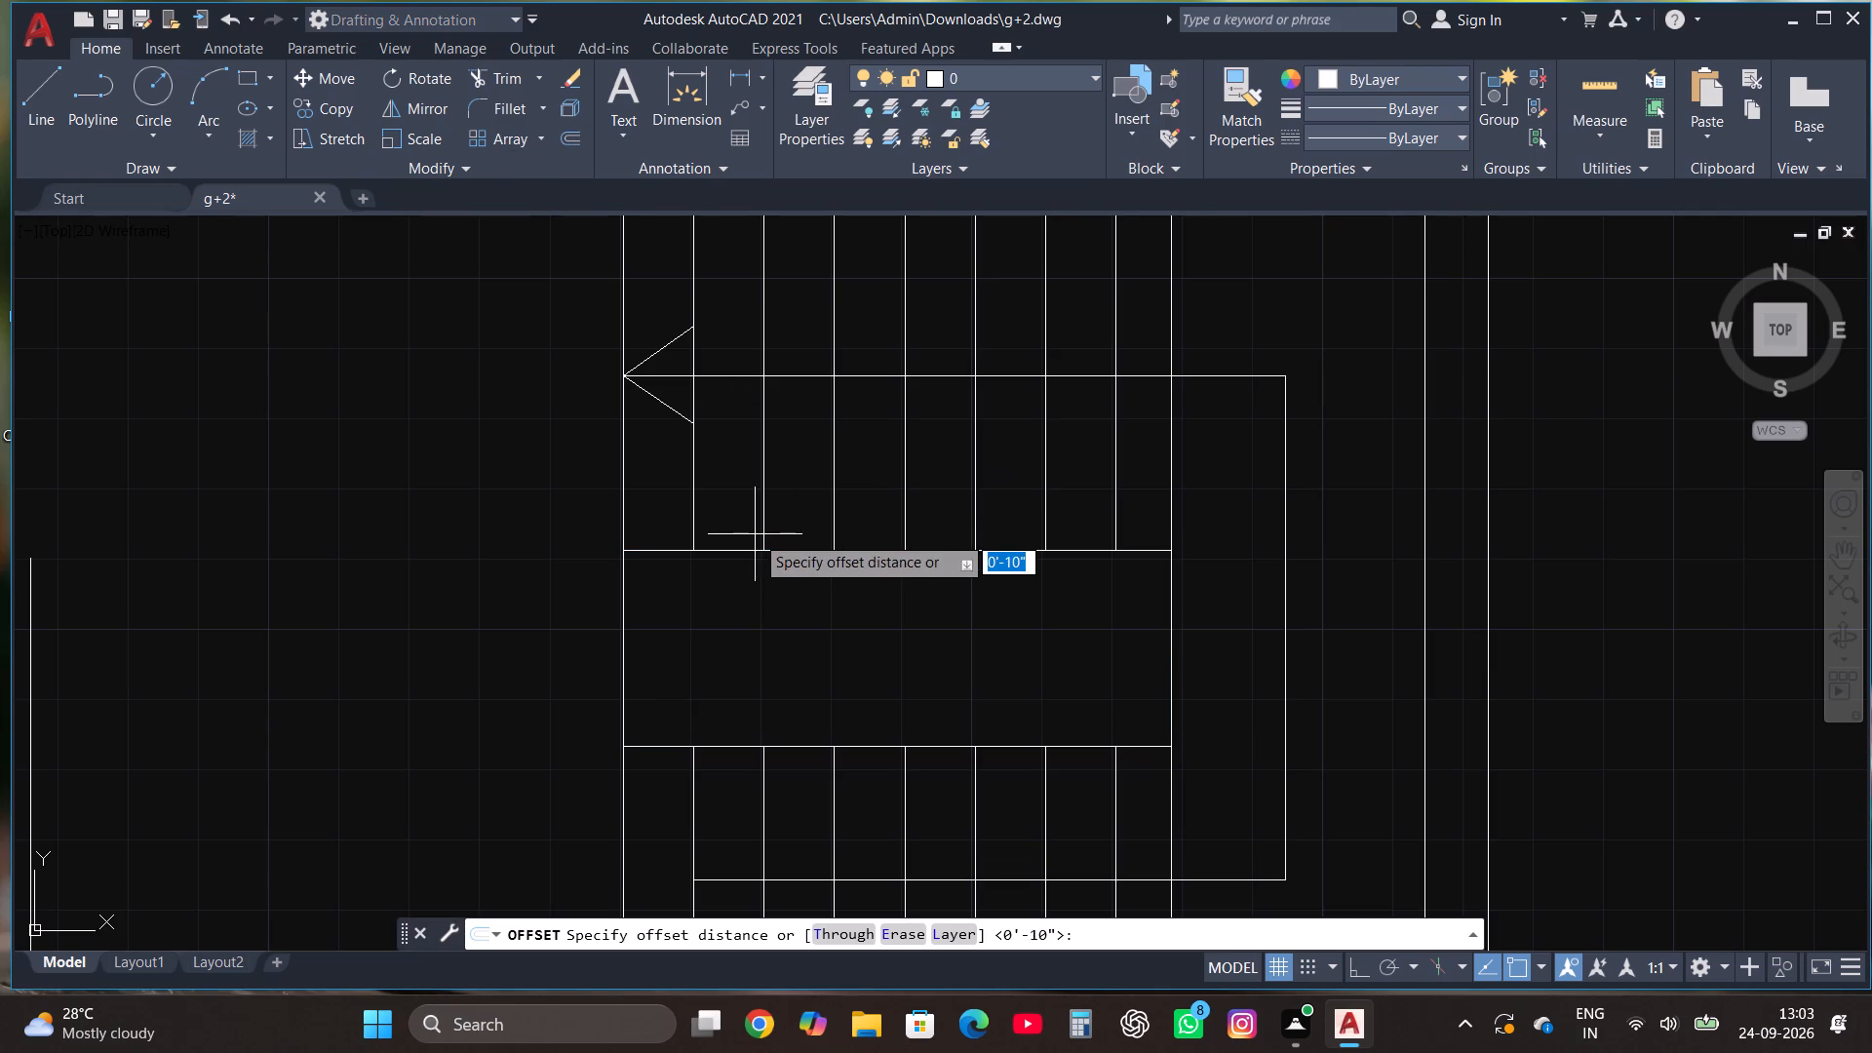
left_click(745, 551)
left_click(745, 565)
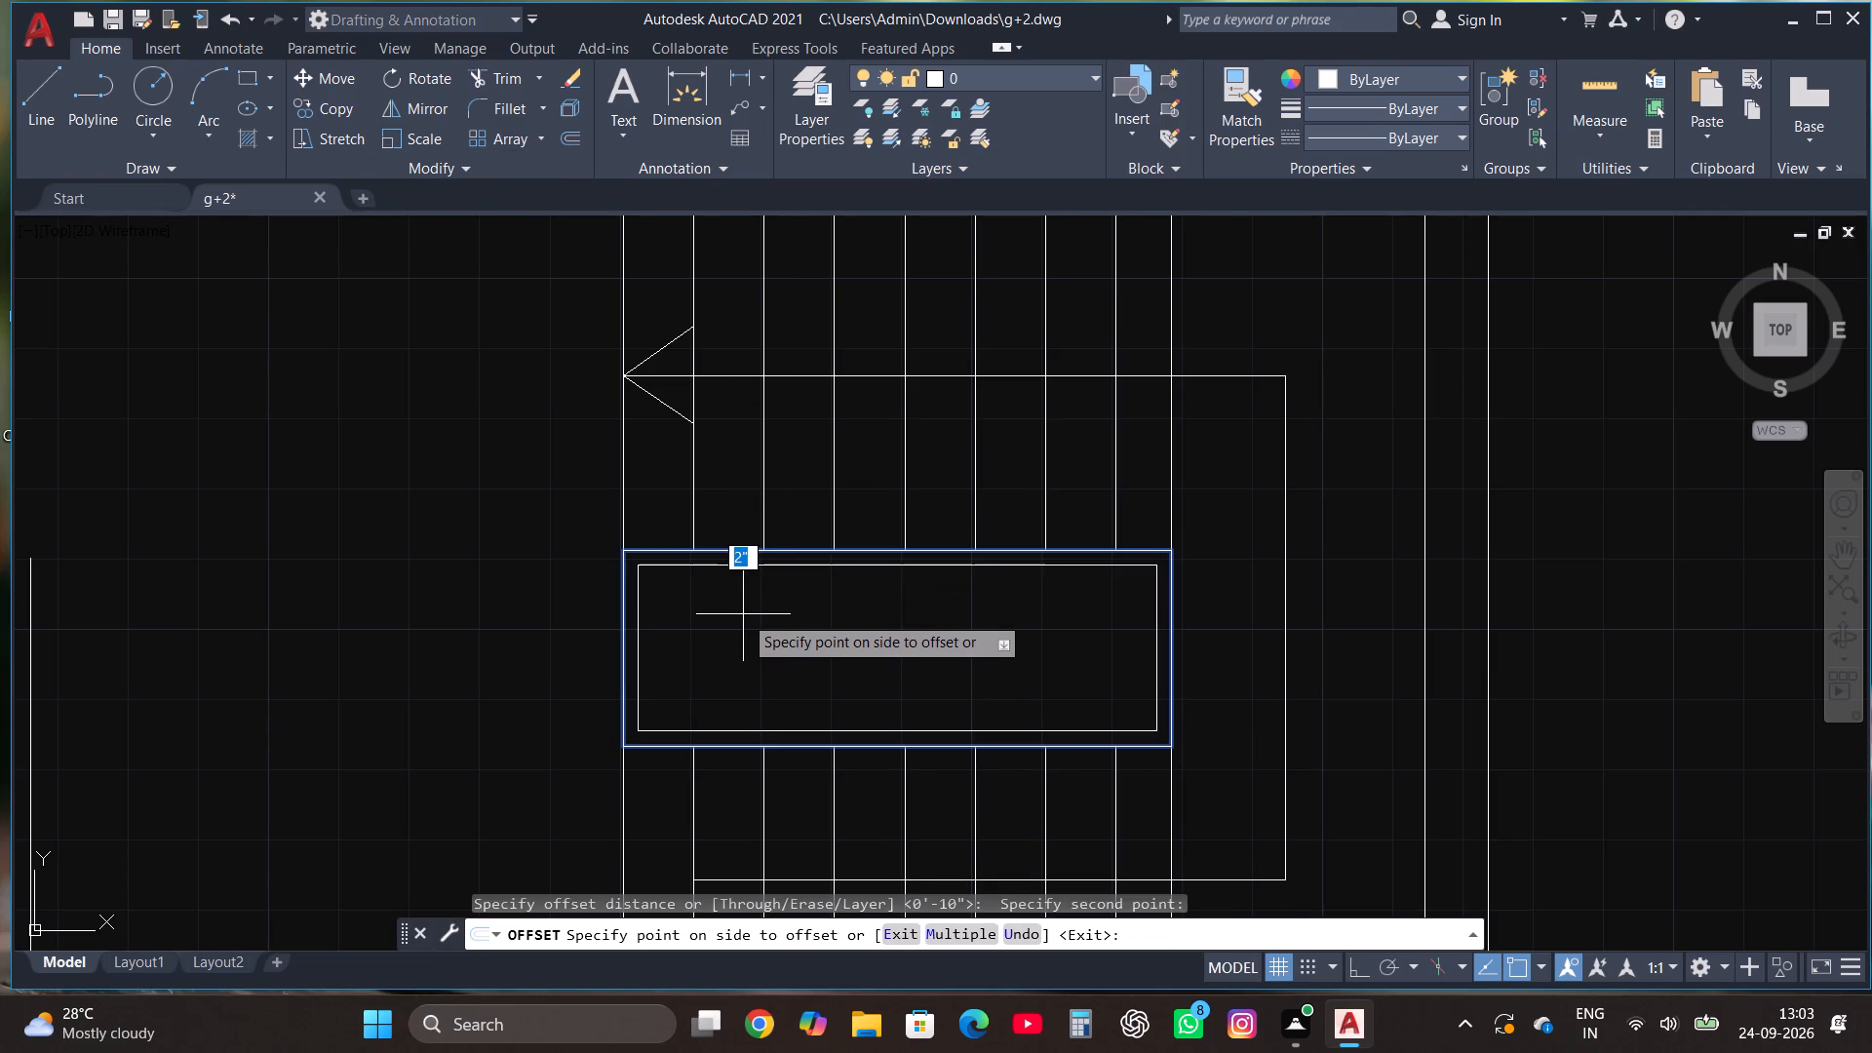
scroll(739, 610, "up", 1)
left_click(739, 610)
key("Escape")
scroll(921, 568, "down", 3)
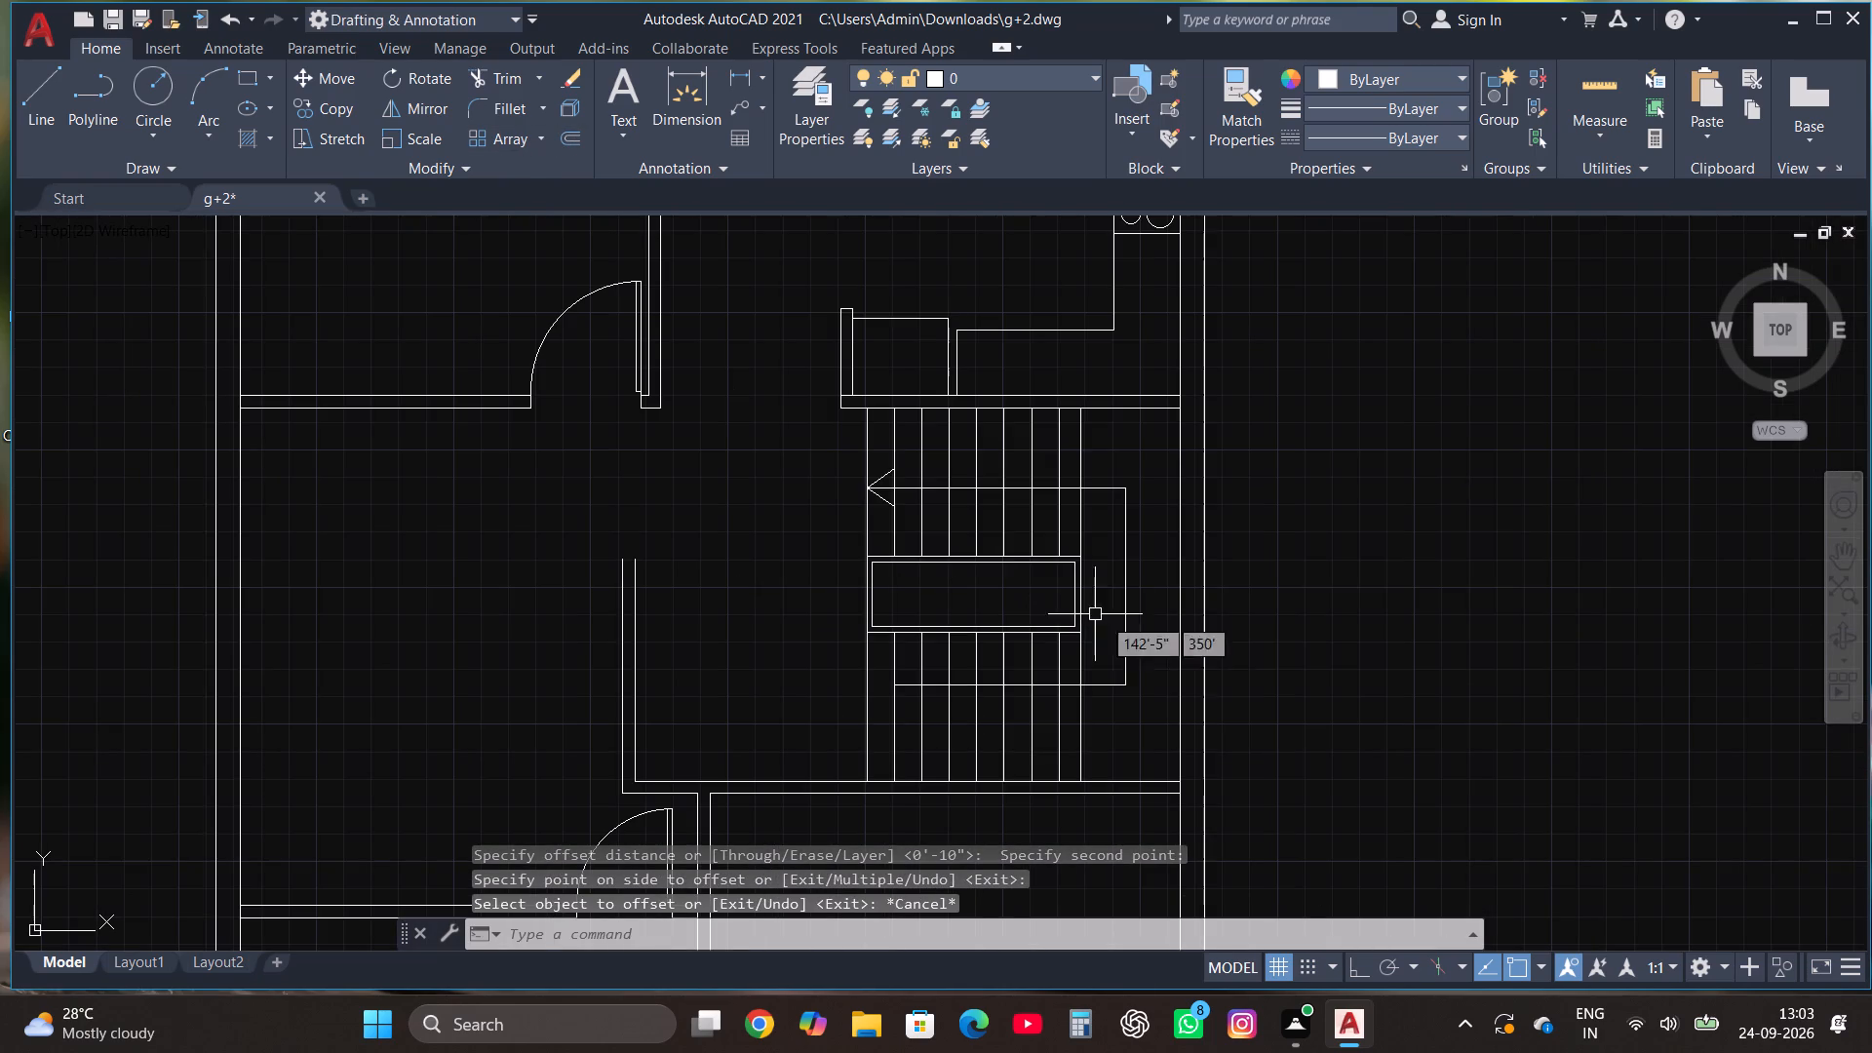
Draw an upright rectangle close to the right-hand wall of the double-door room below the staircase.
scroll(1211, 567, "down", 1)
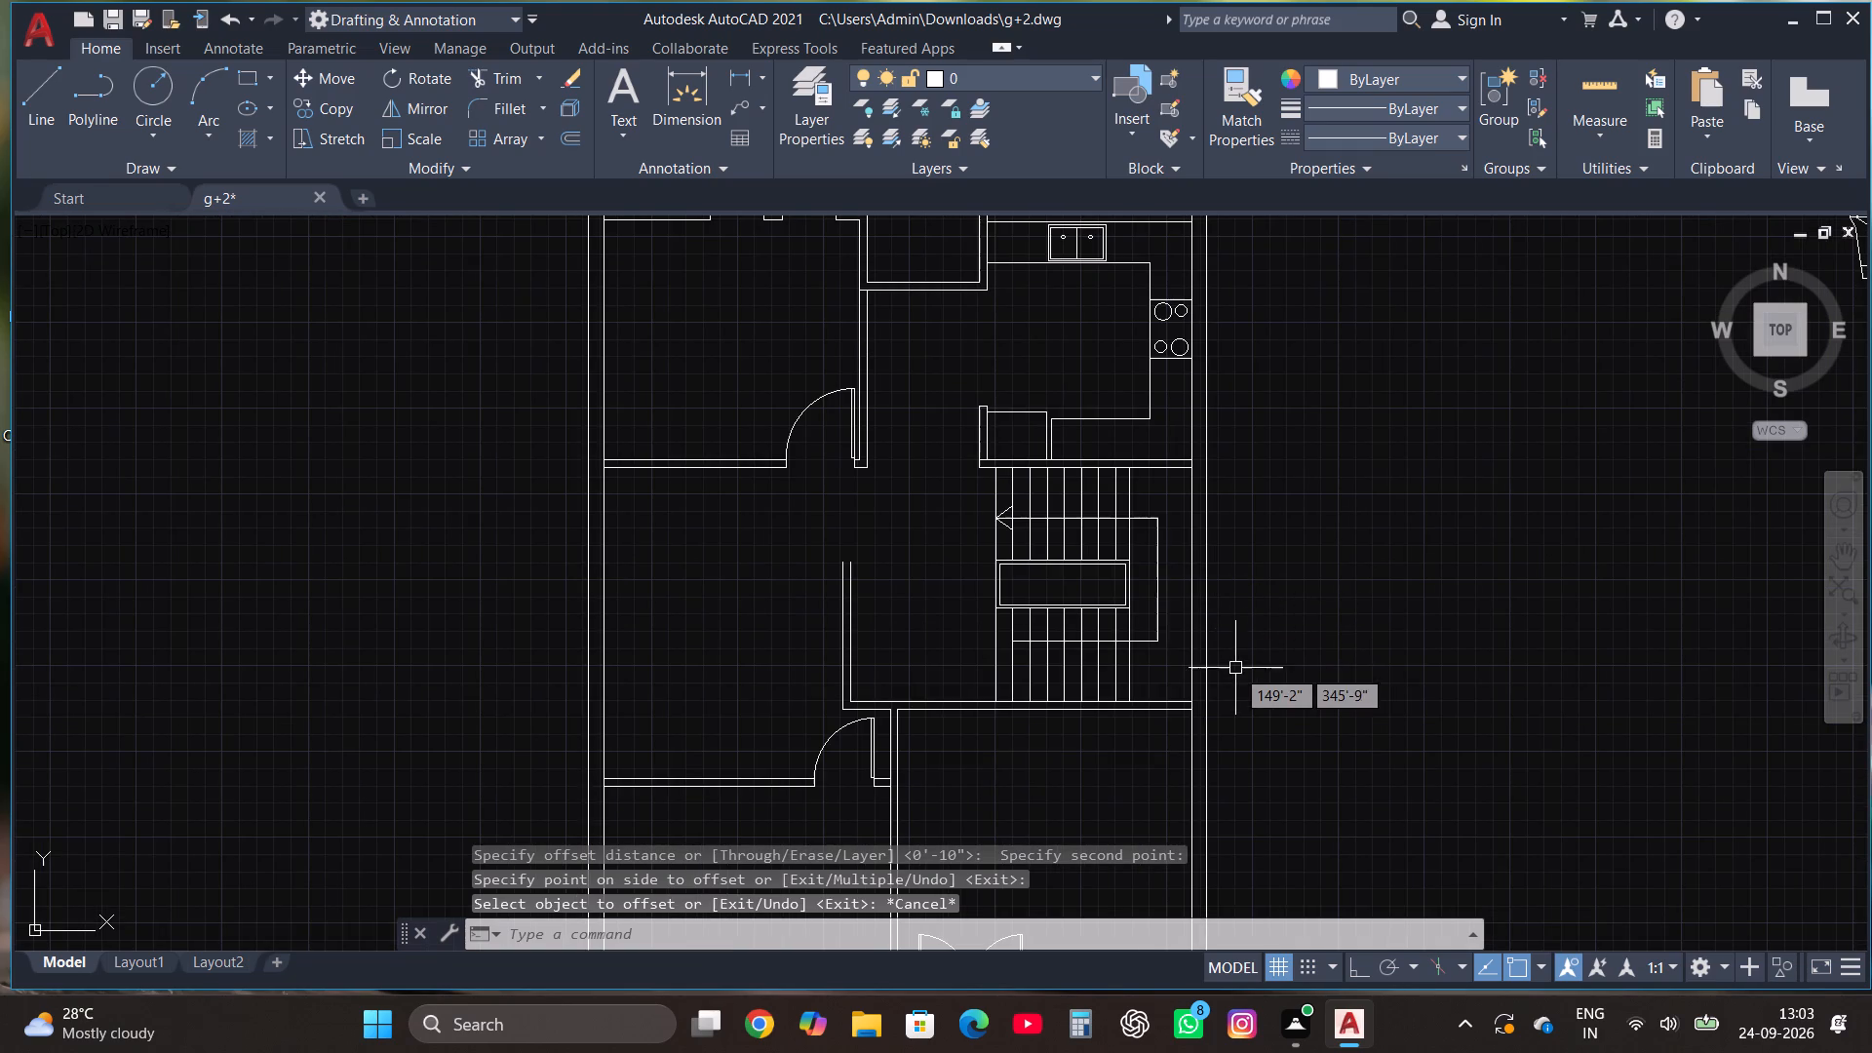
scroll(1227, 526, "down", 1)
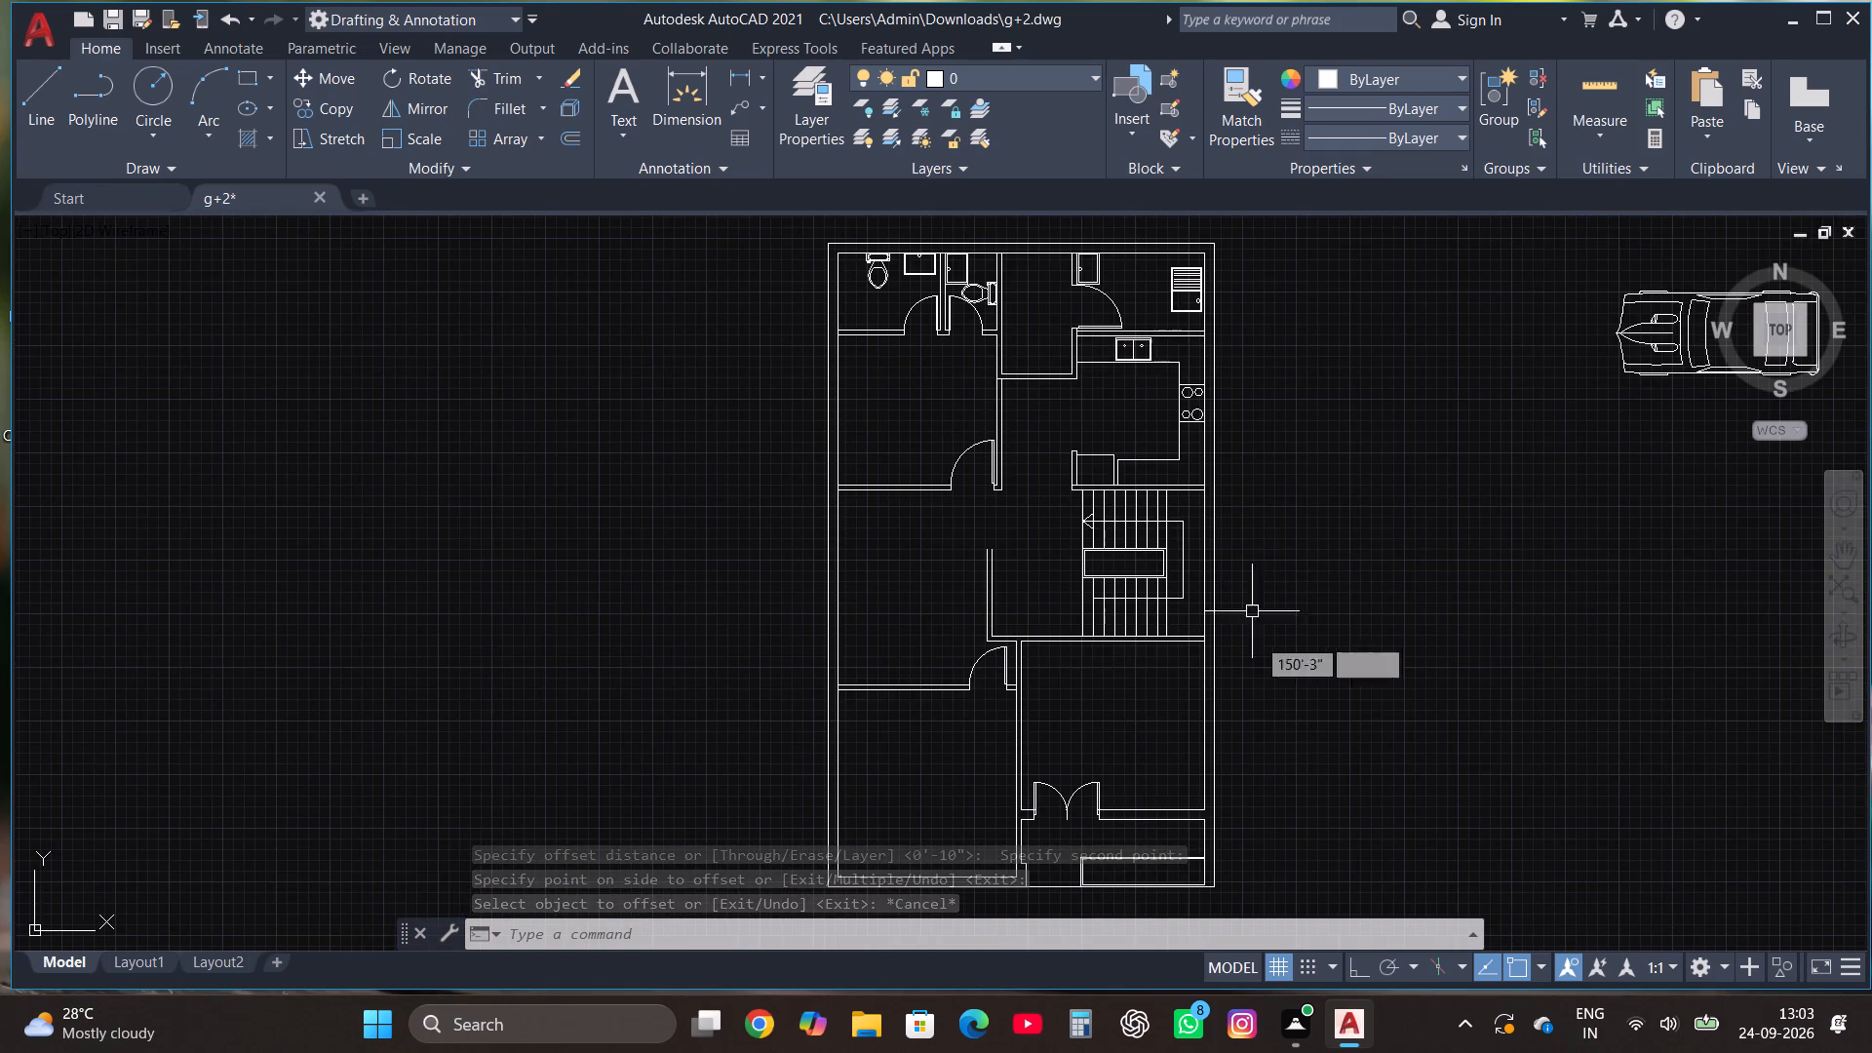
scroll(1261, 802, "up", 2)
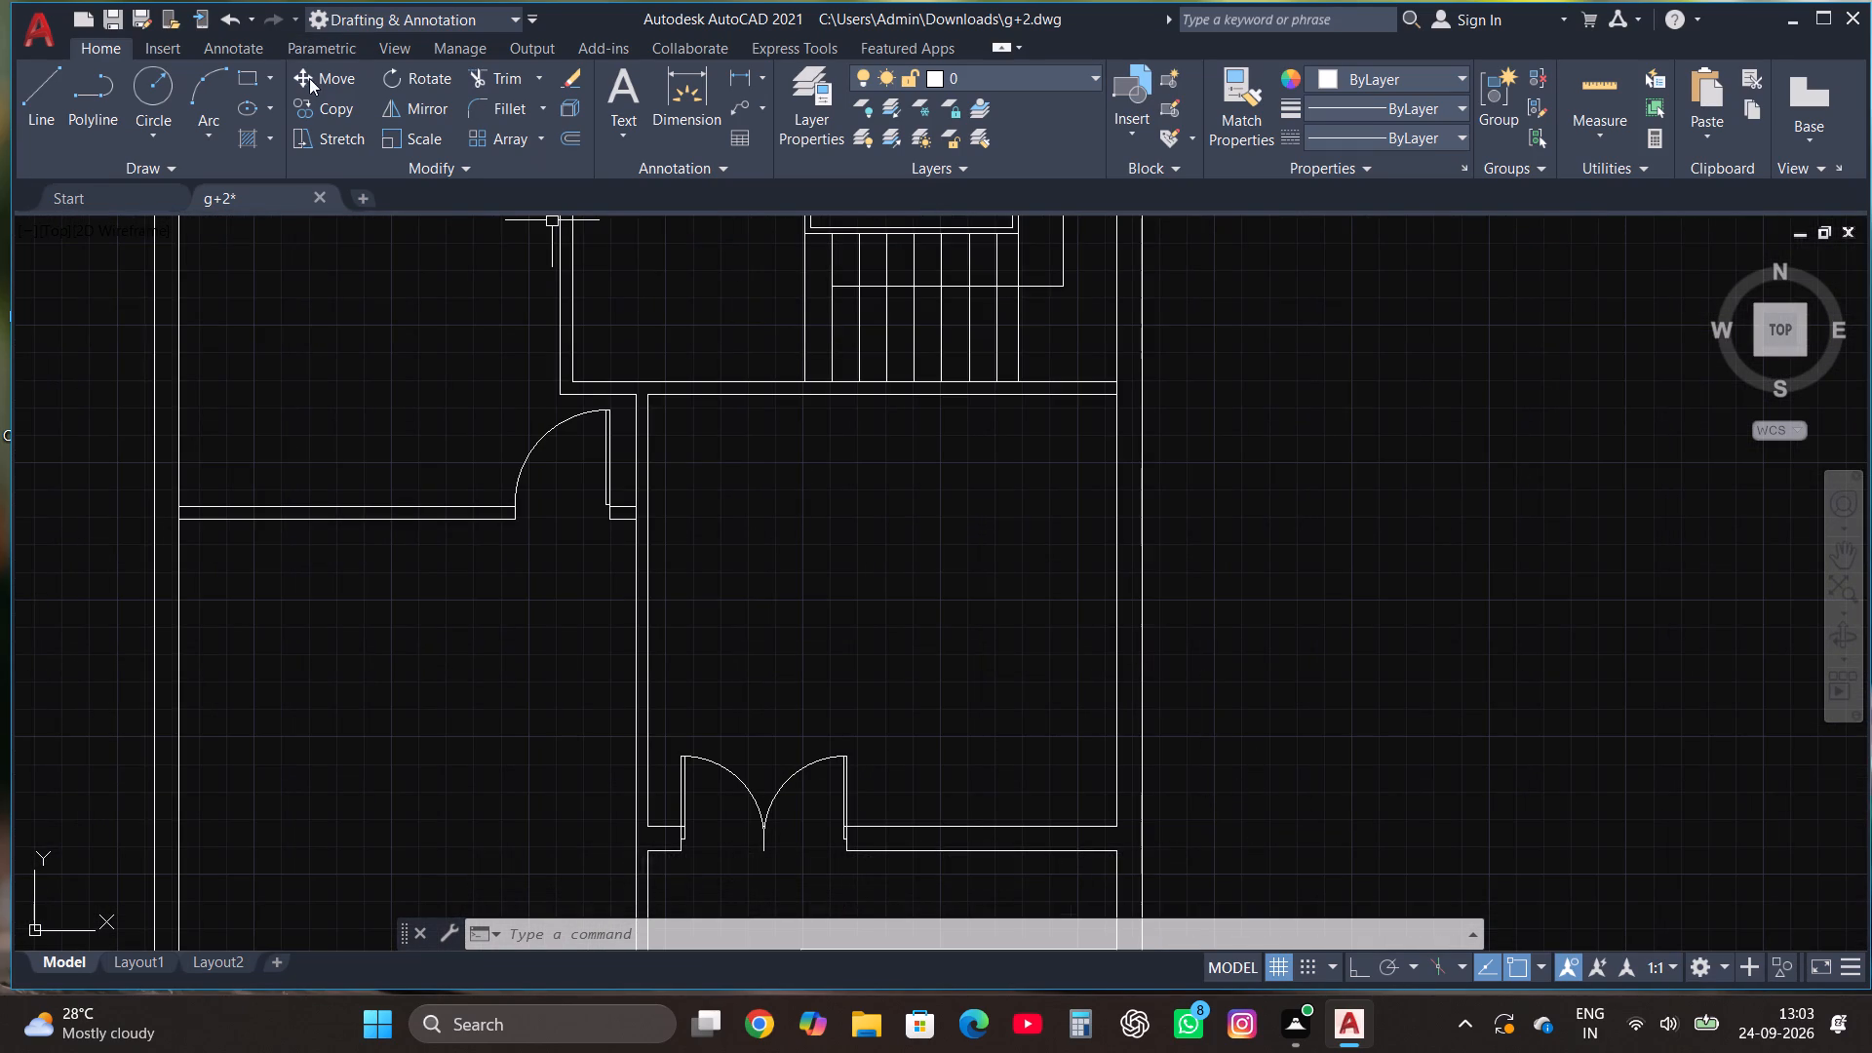
left_click(243, 75)
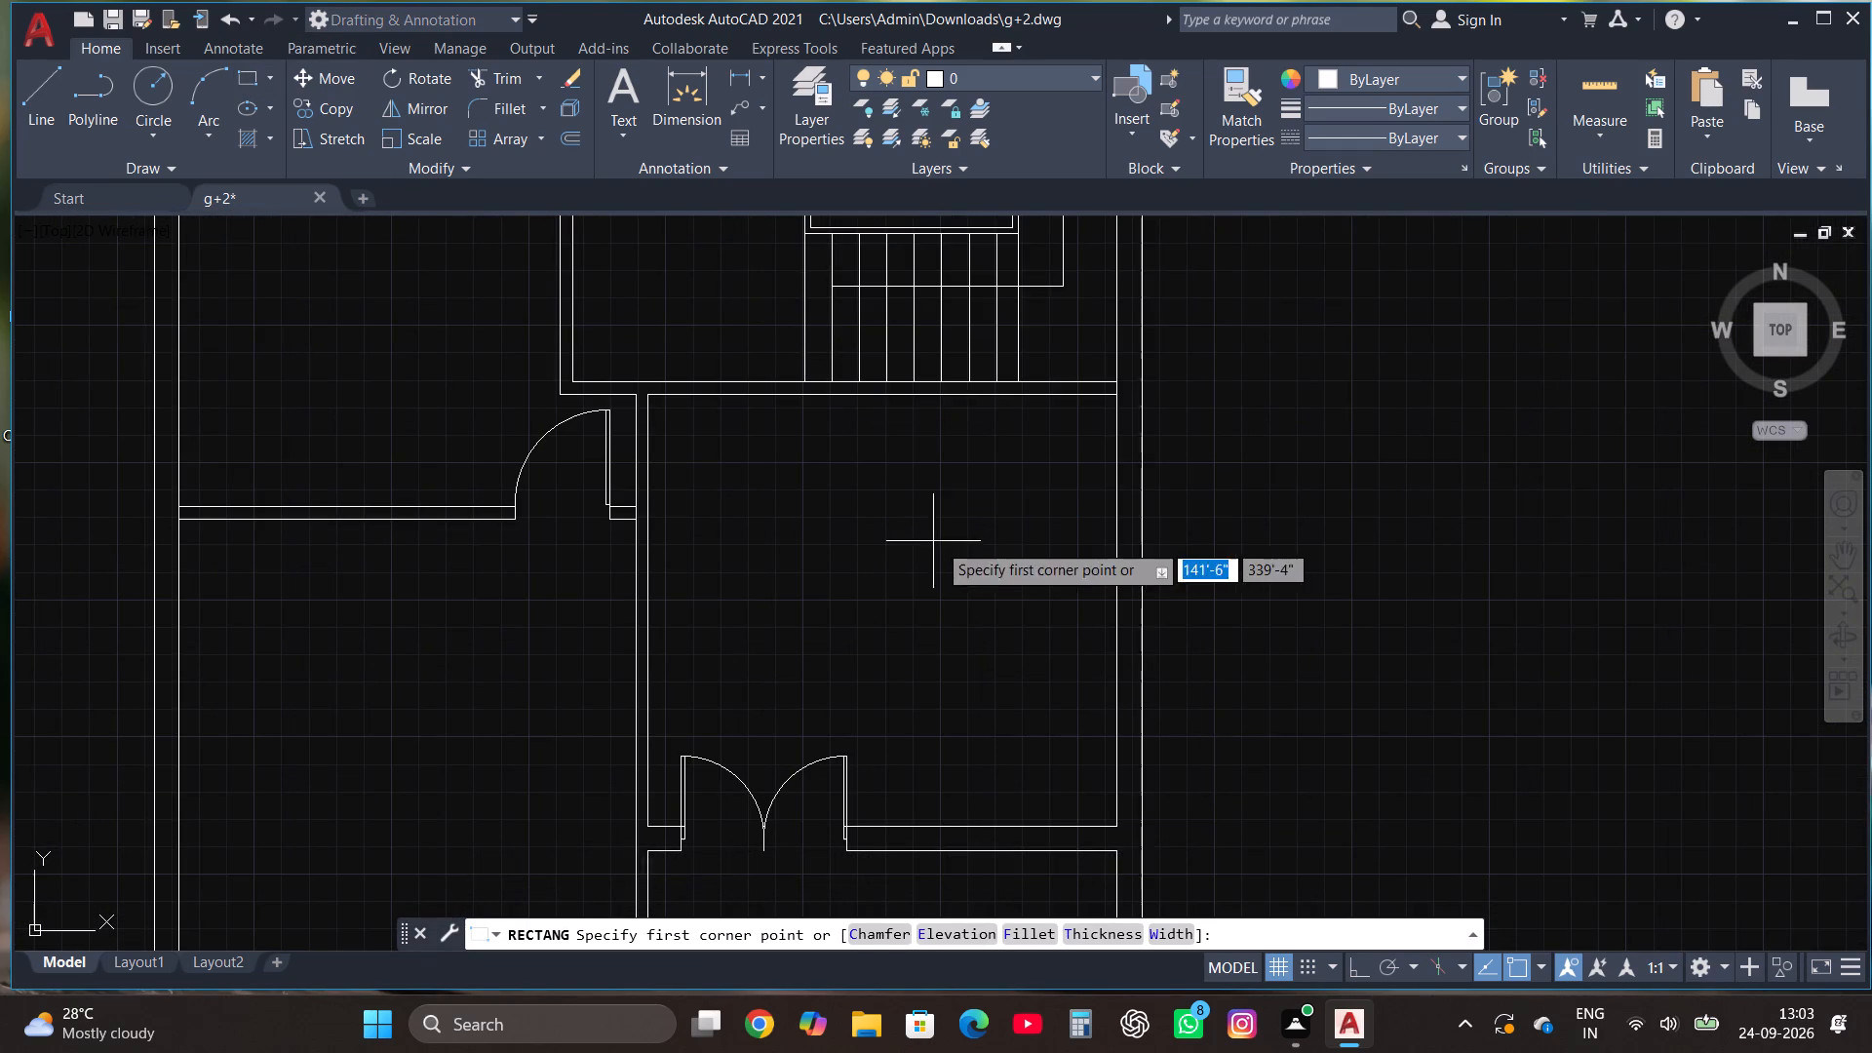
scroll(1048, 539, "up", 1)
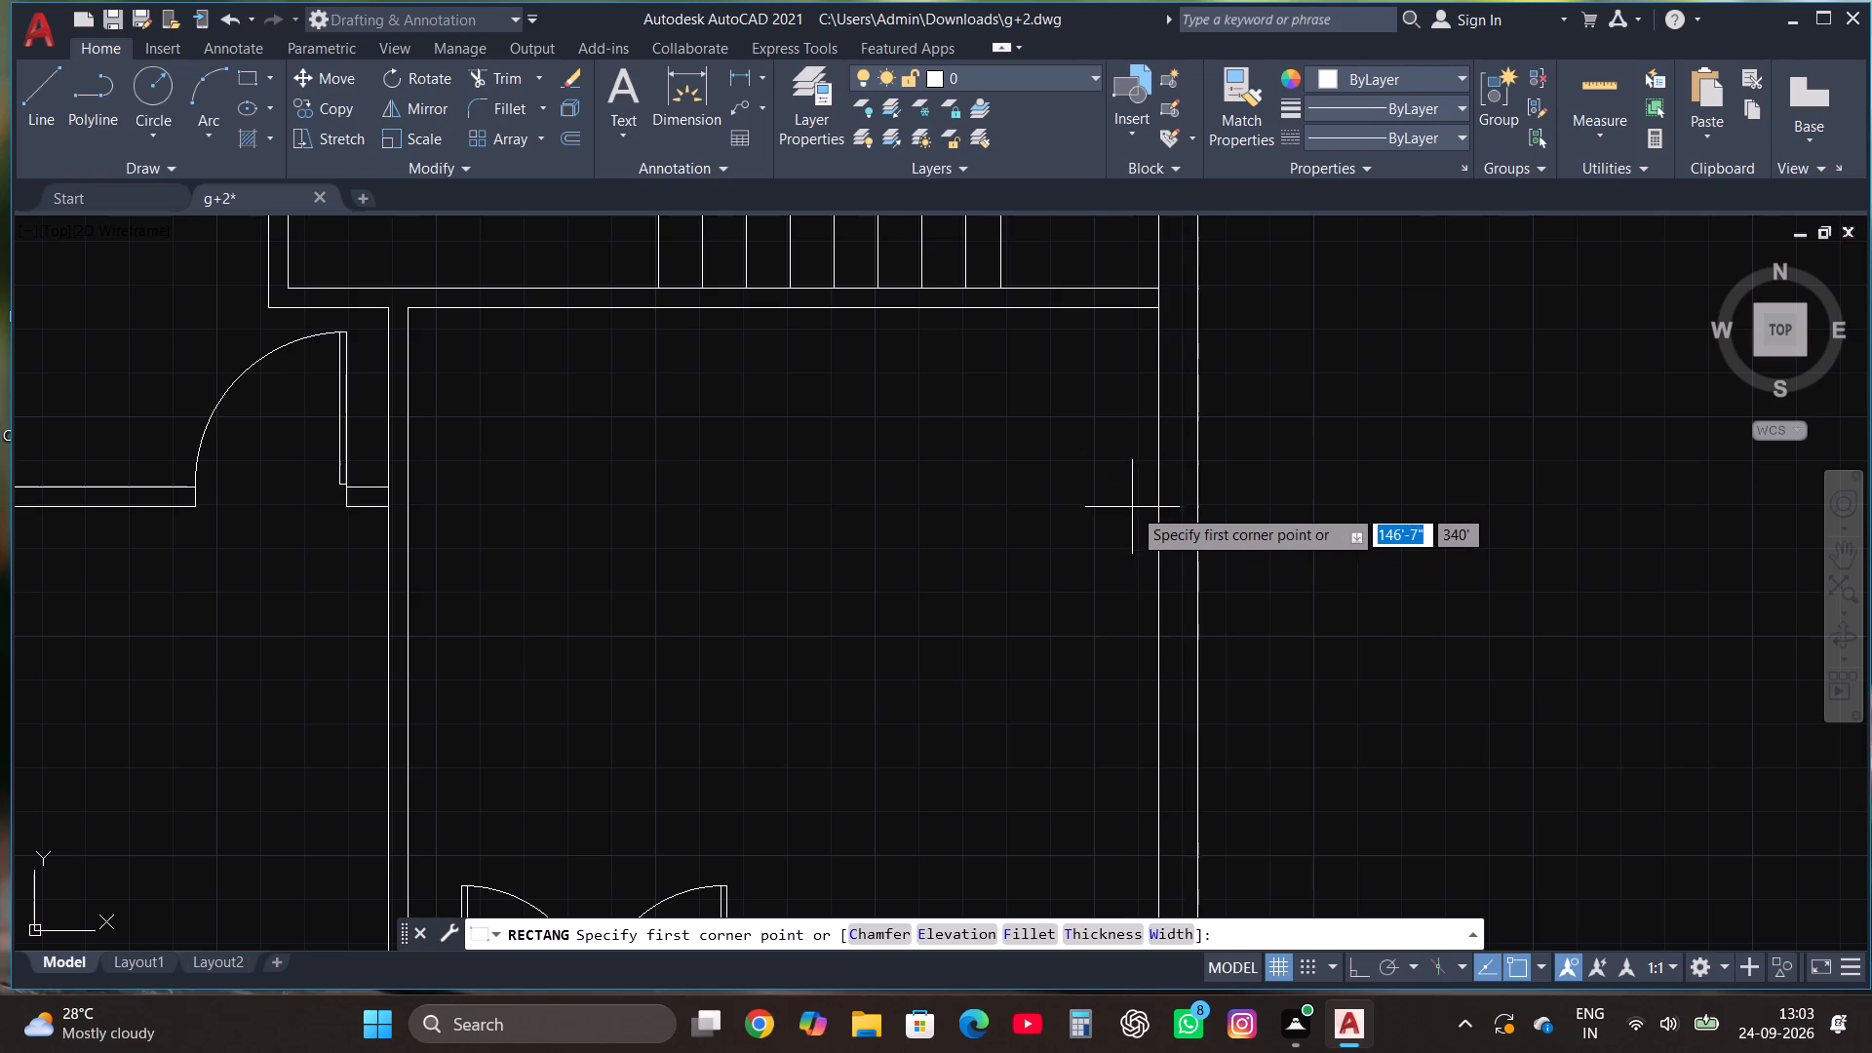
left_click(1129, 500)
scroll(1113, 518, "down", 2)
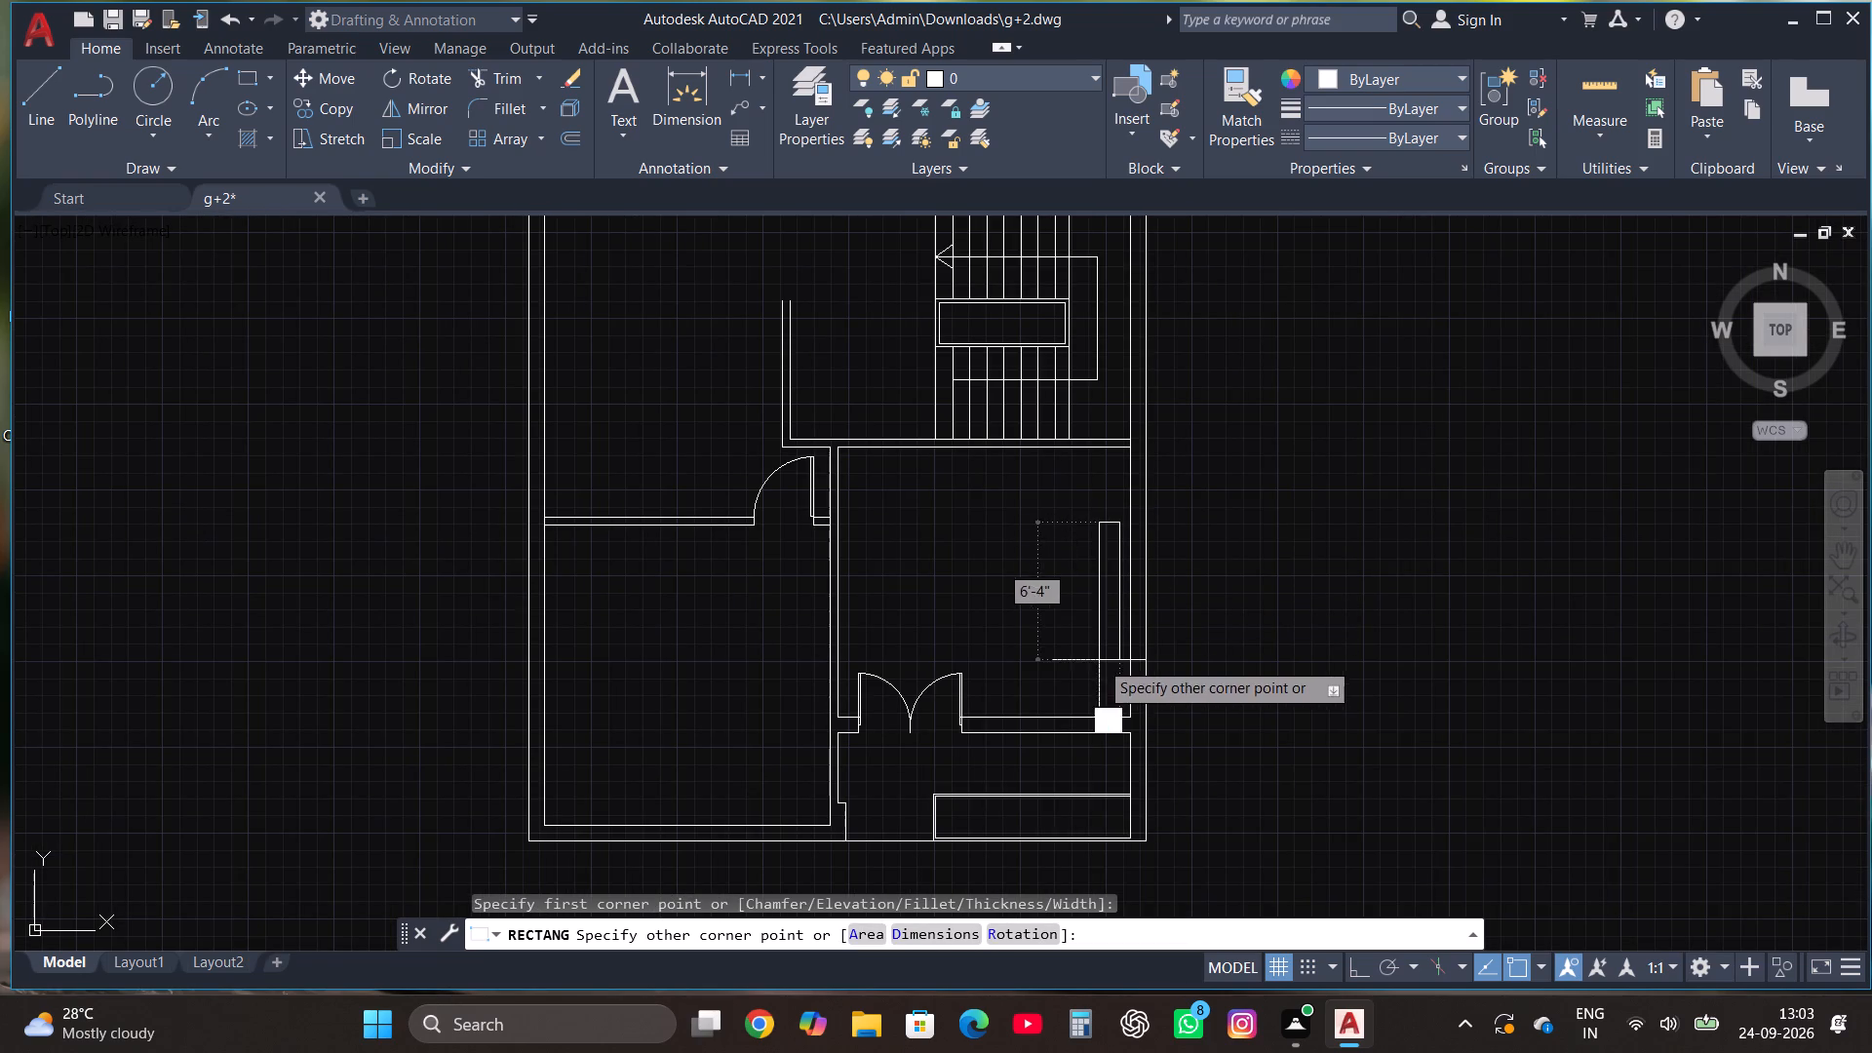
left_click(1059, 650)
Draw an orthogonal line outline about 6'-9" long around the upright rectangle, slightly outside its top, right-hand and bottom edges and overlapping it near the left.
scroll(1185, 579, "up", 2)
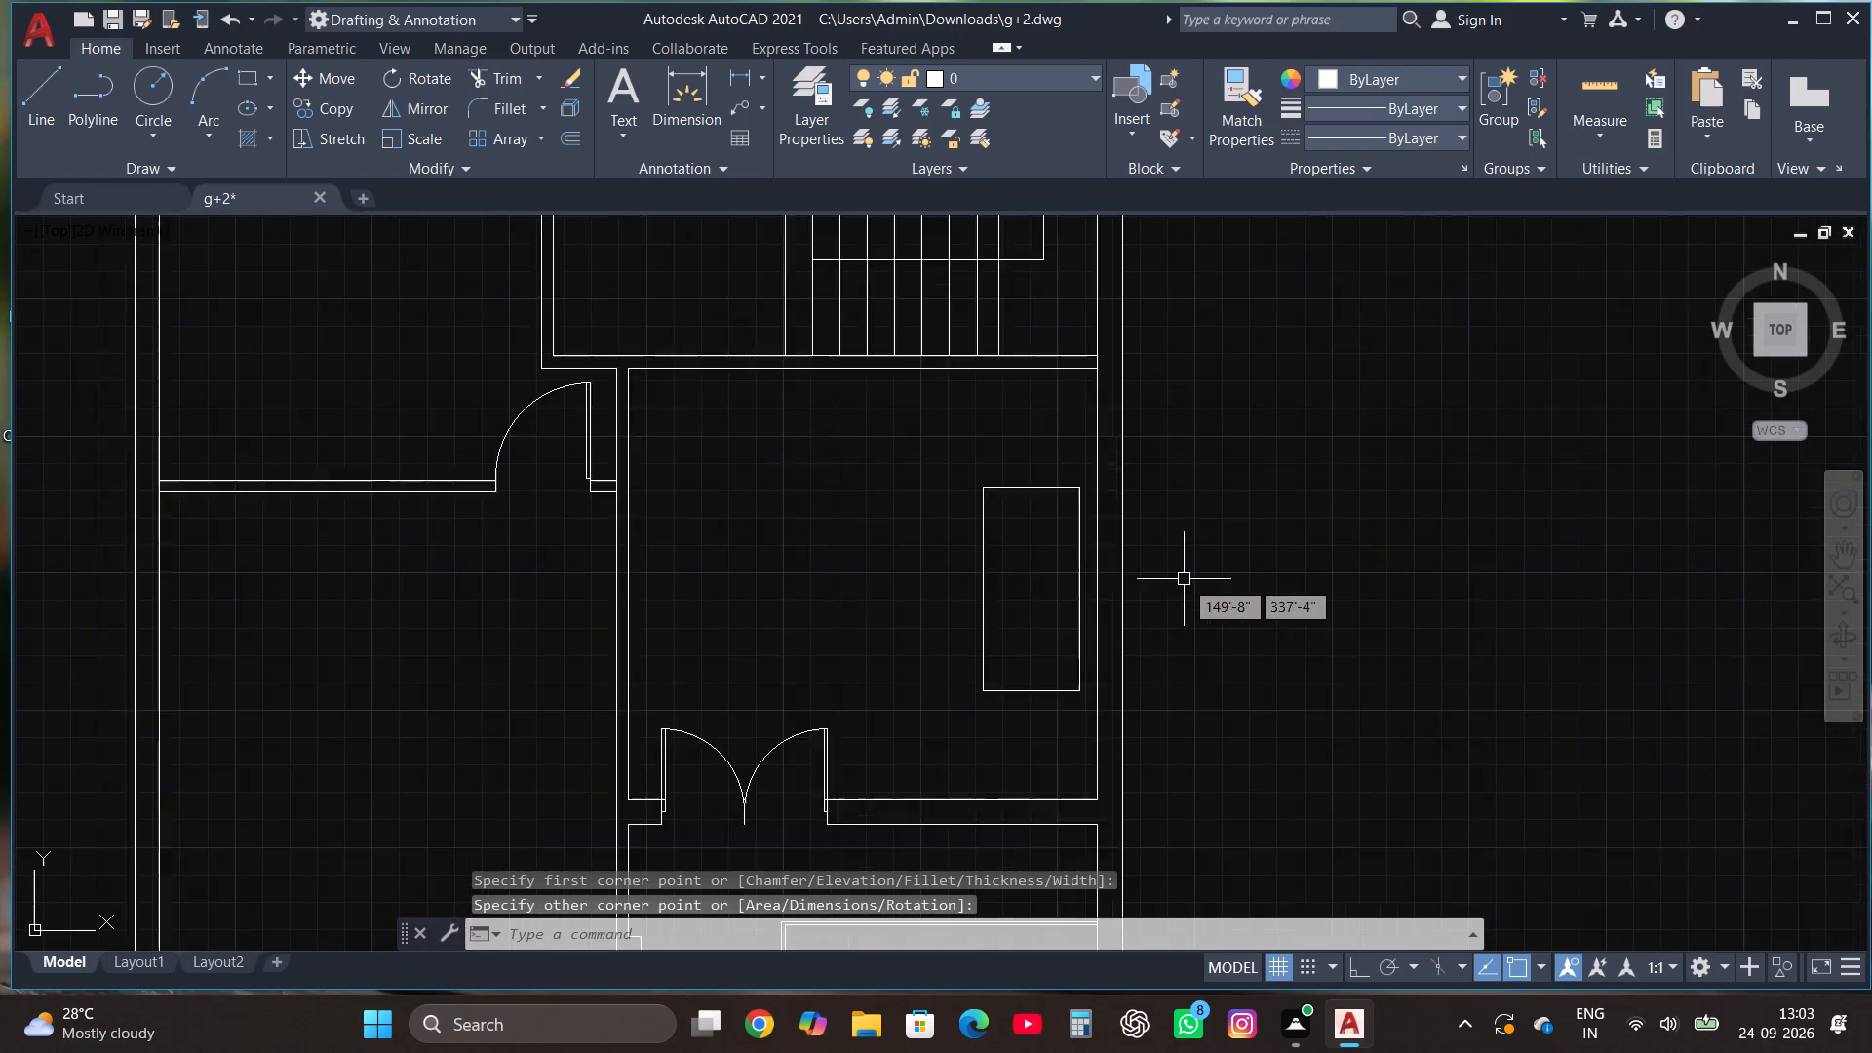
left_click(30, 93)
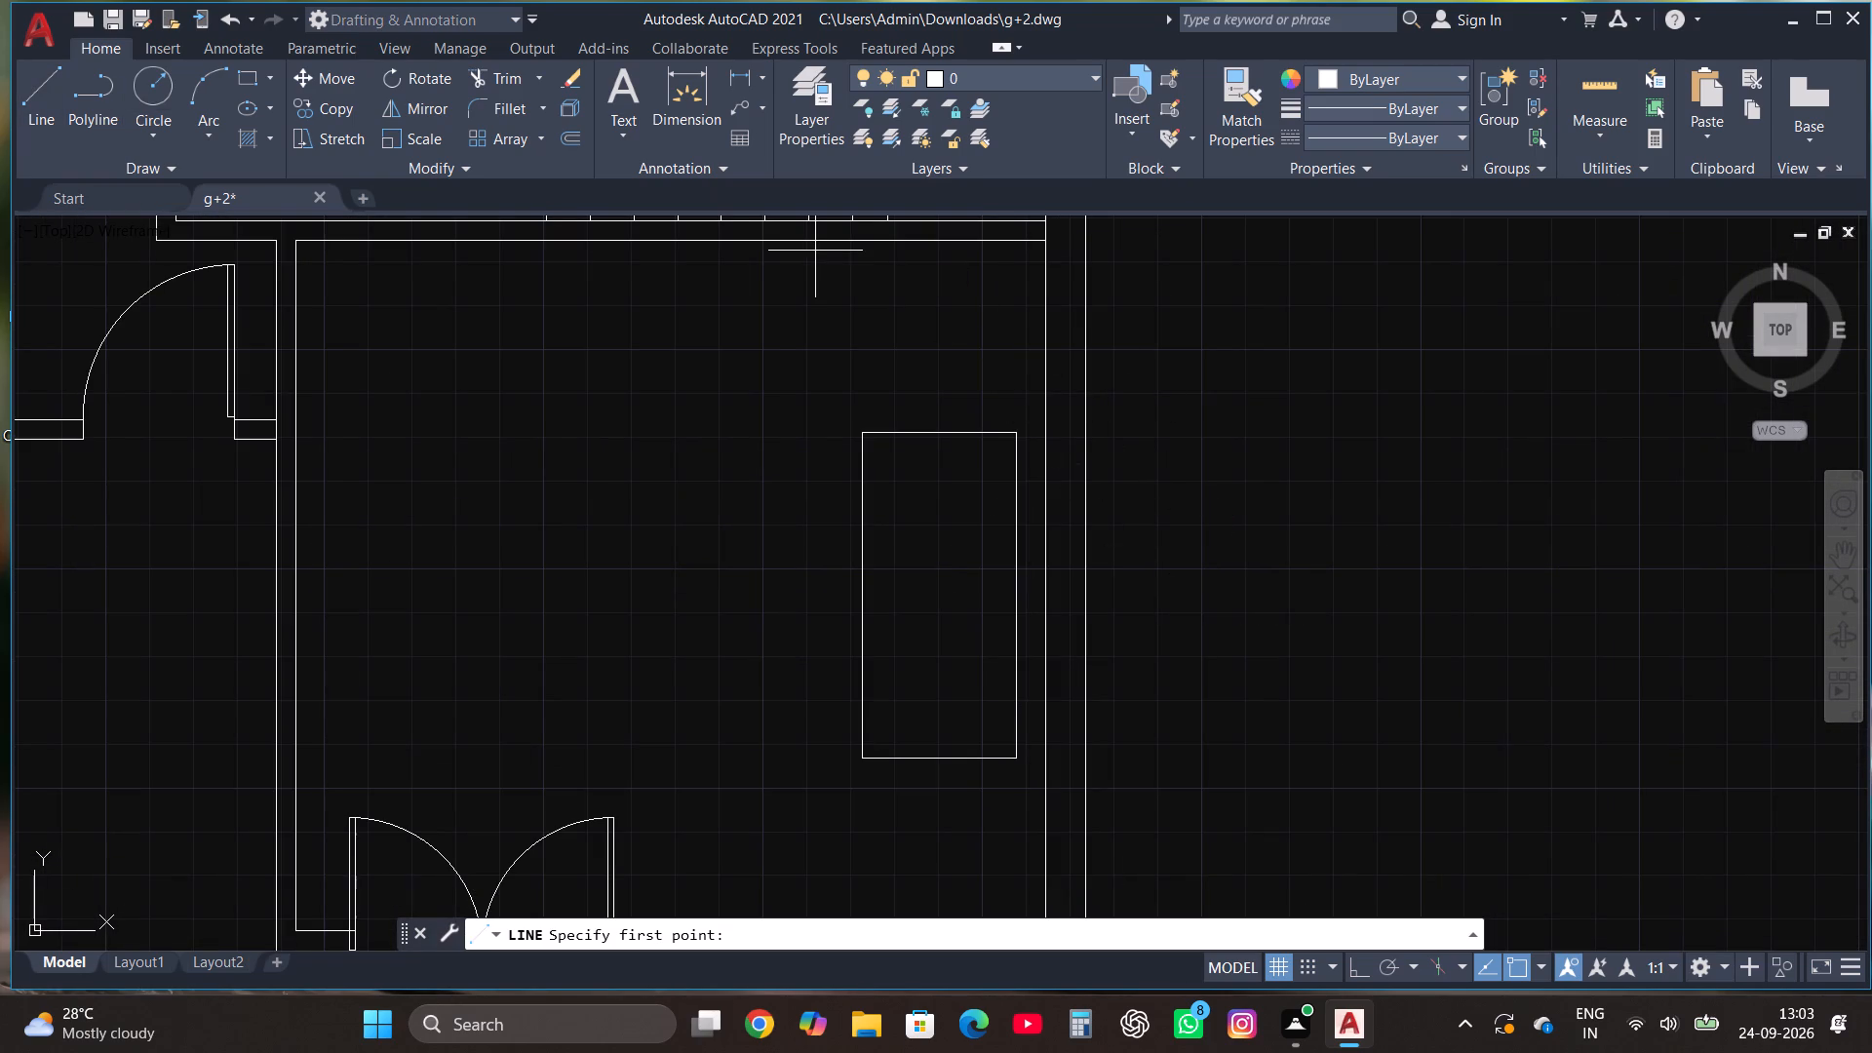
left_click(877, 428)
key("F8")
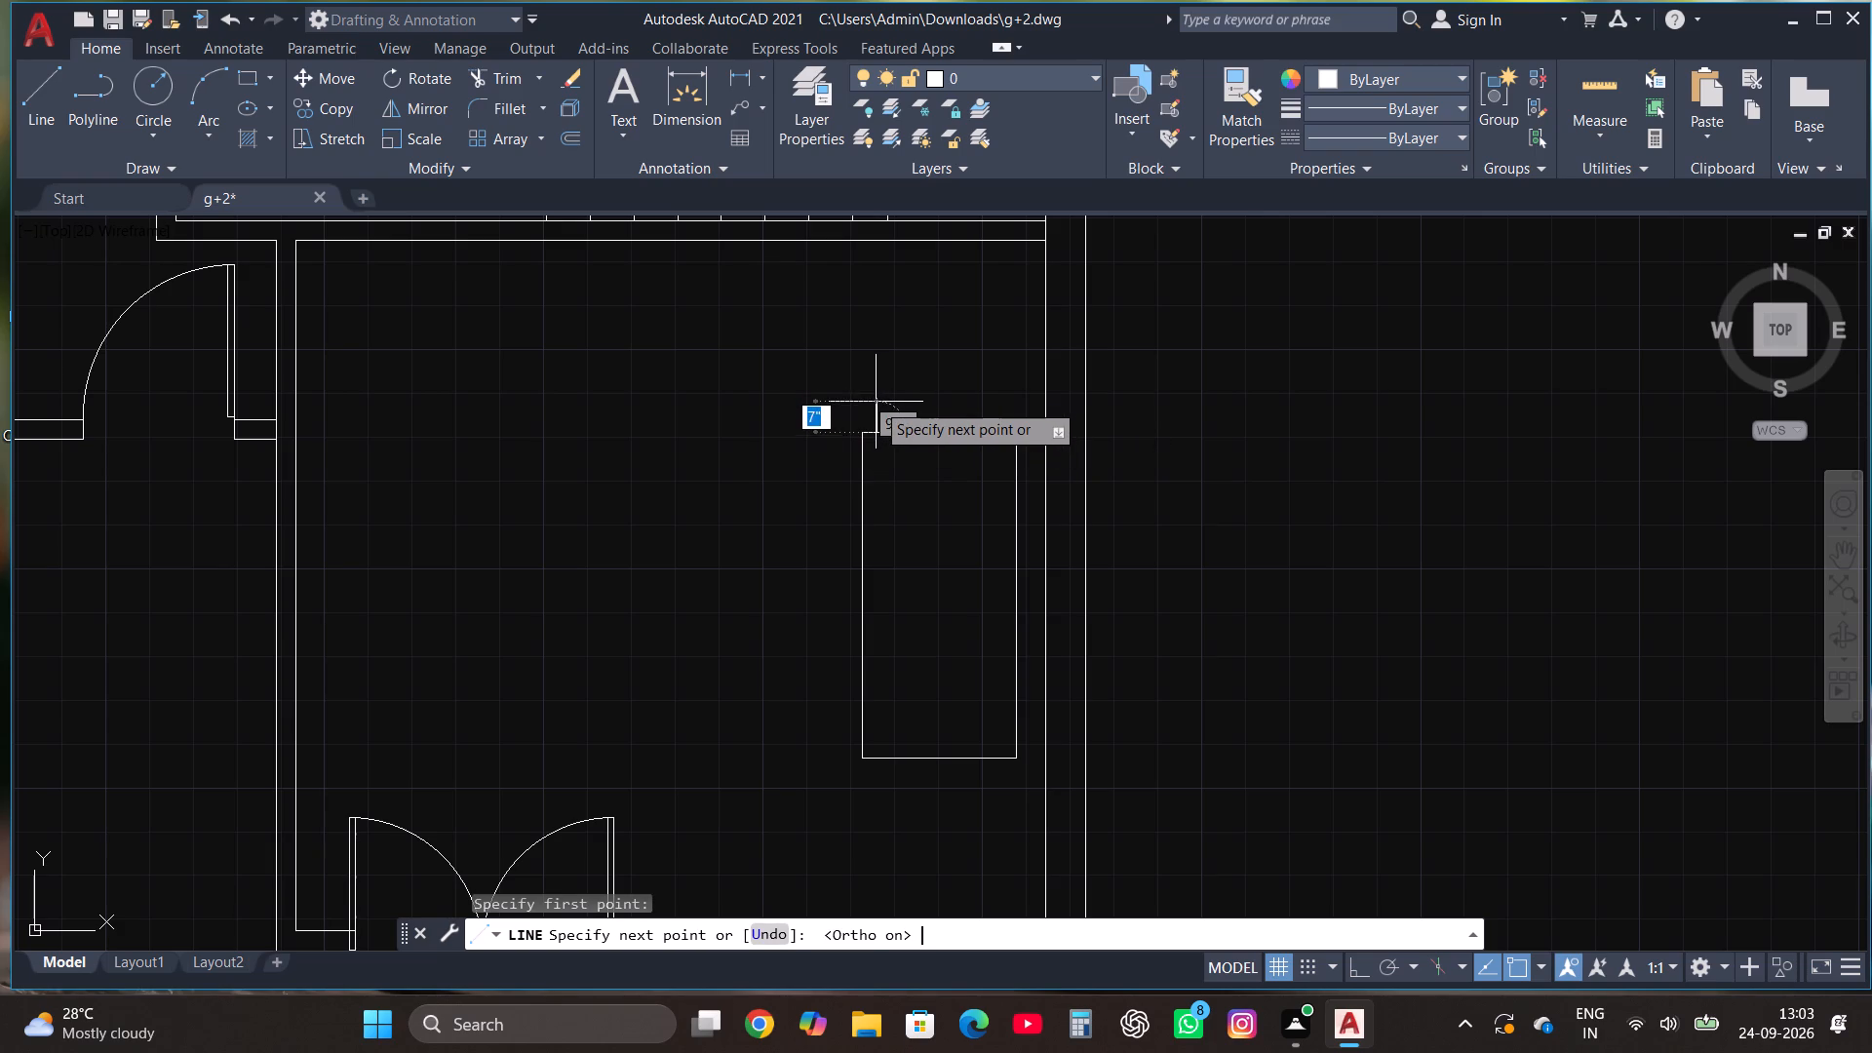
left_click(876, 419)
left_click(1032, 425)
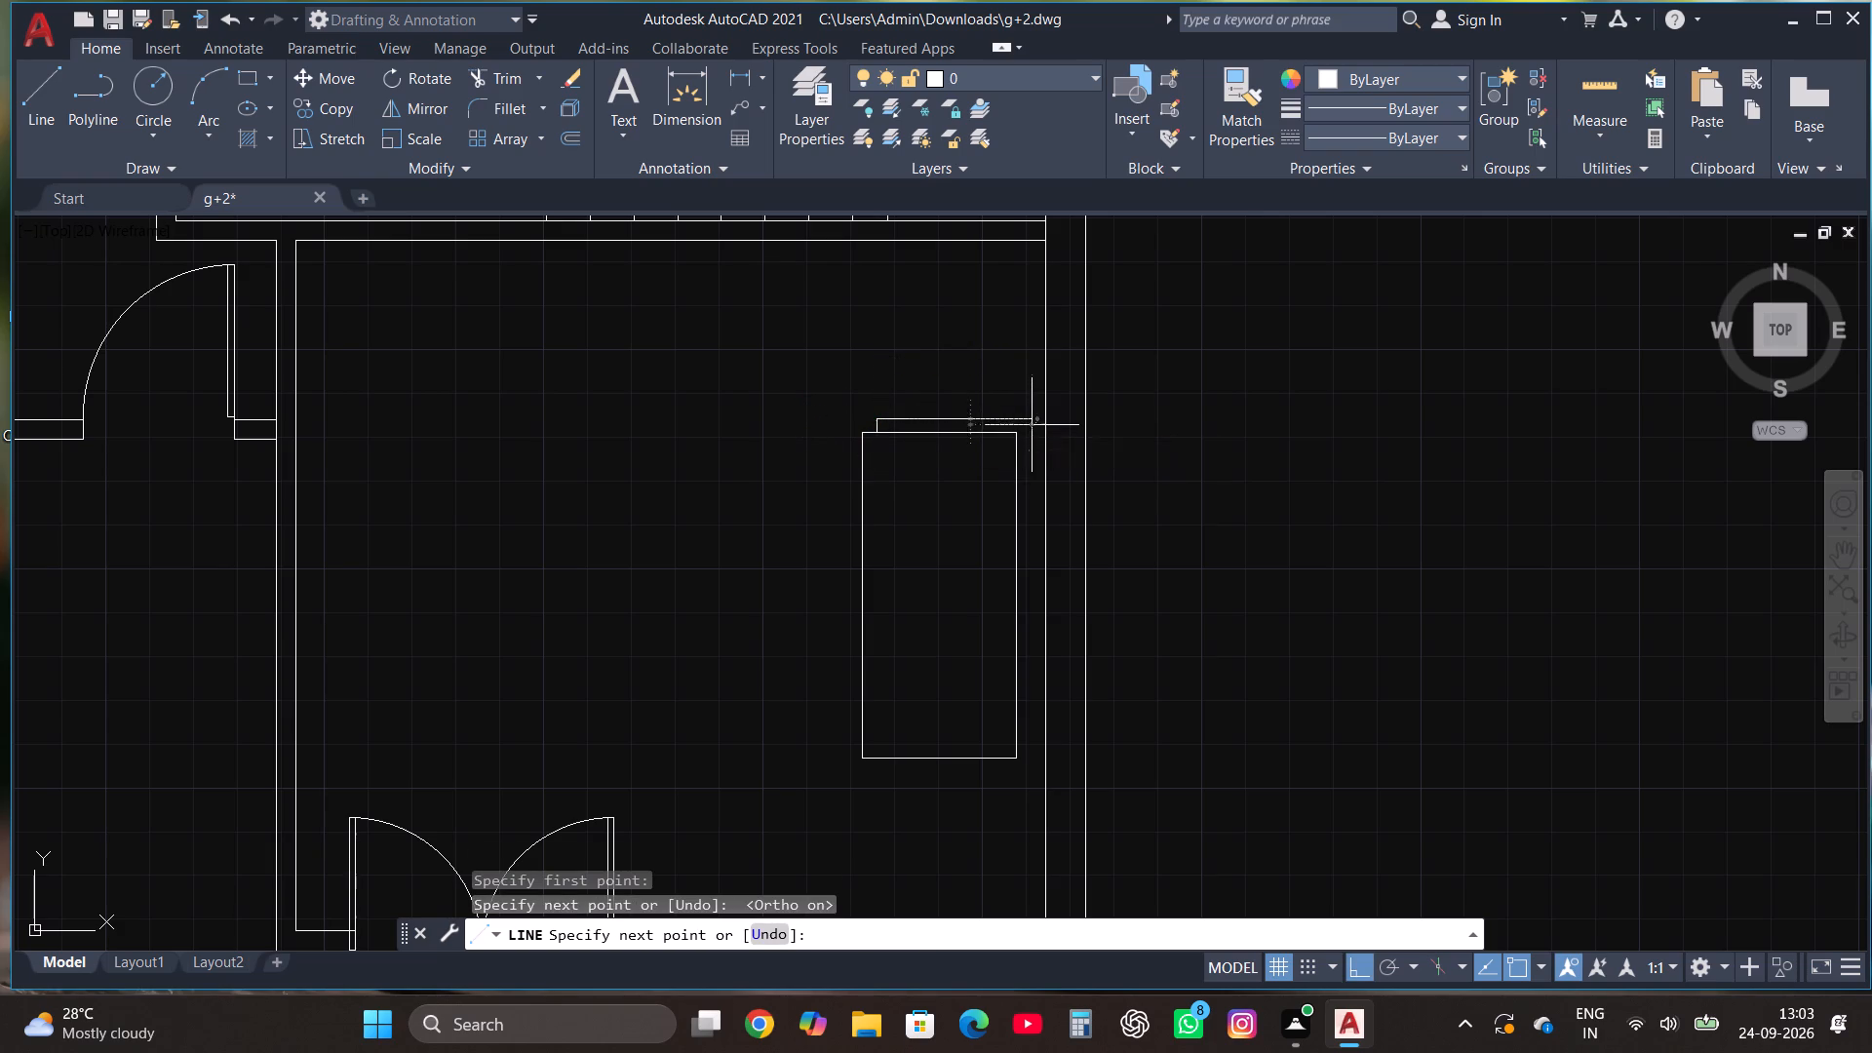
left_click(1014, 774)
scroll(914, 769, "up", 1)
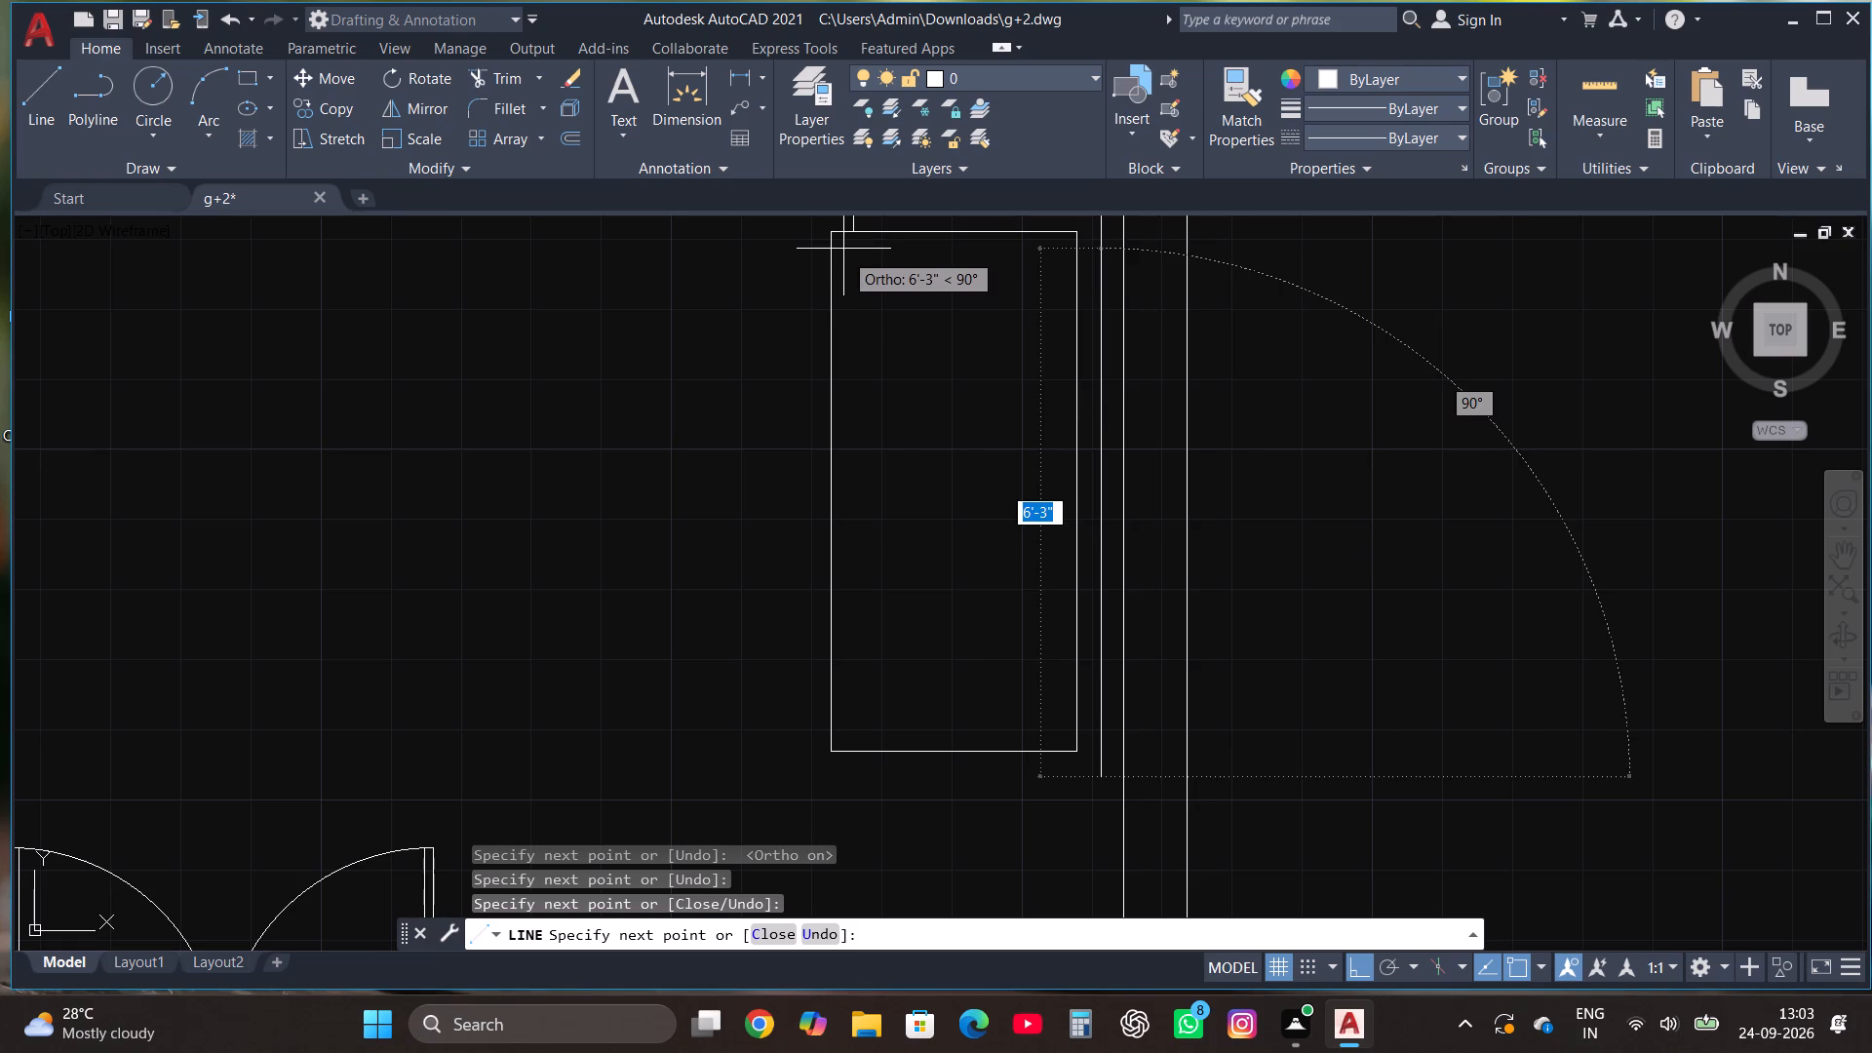
left_click(852, 701)
left_click(853, 628)
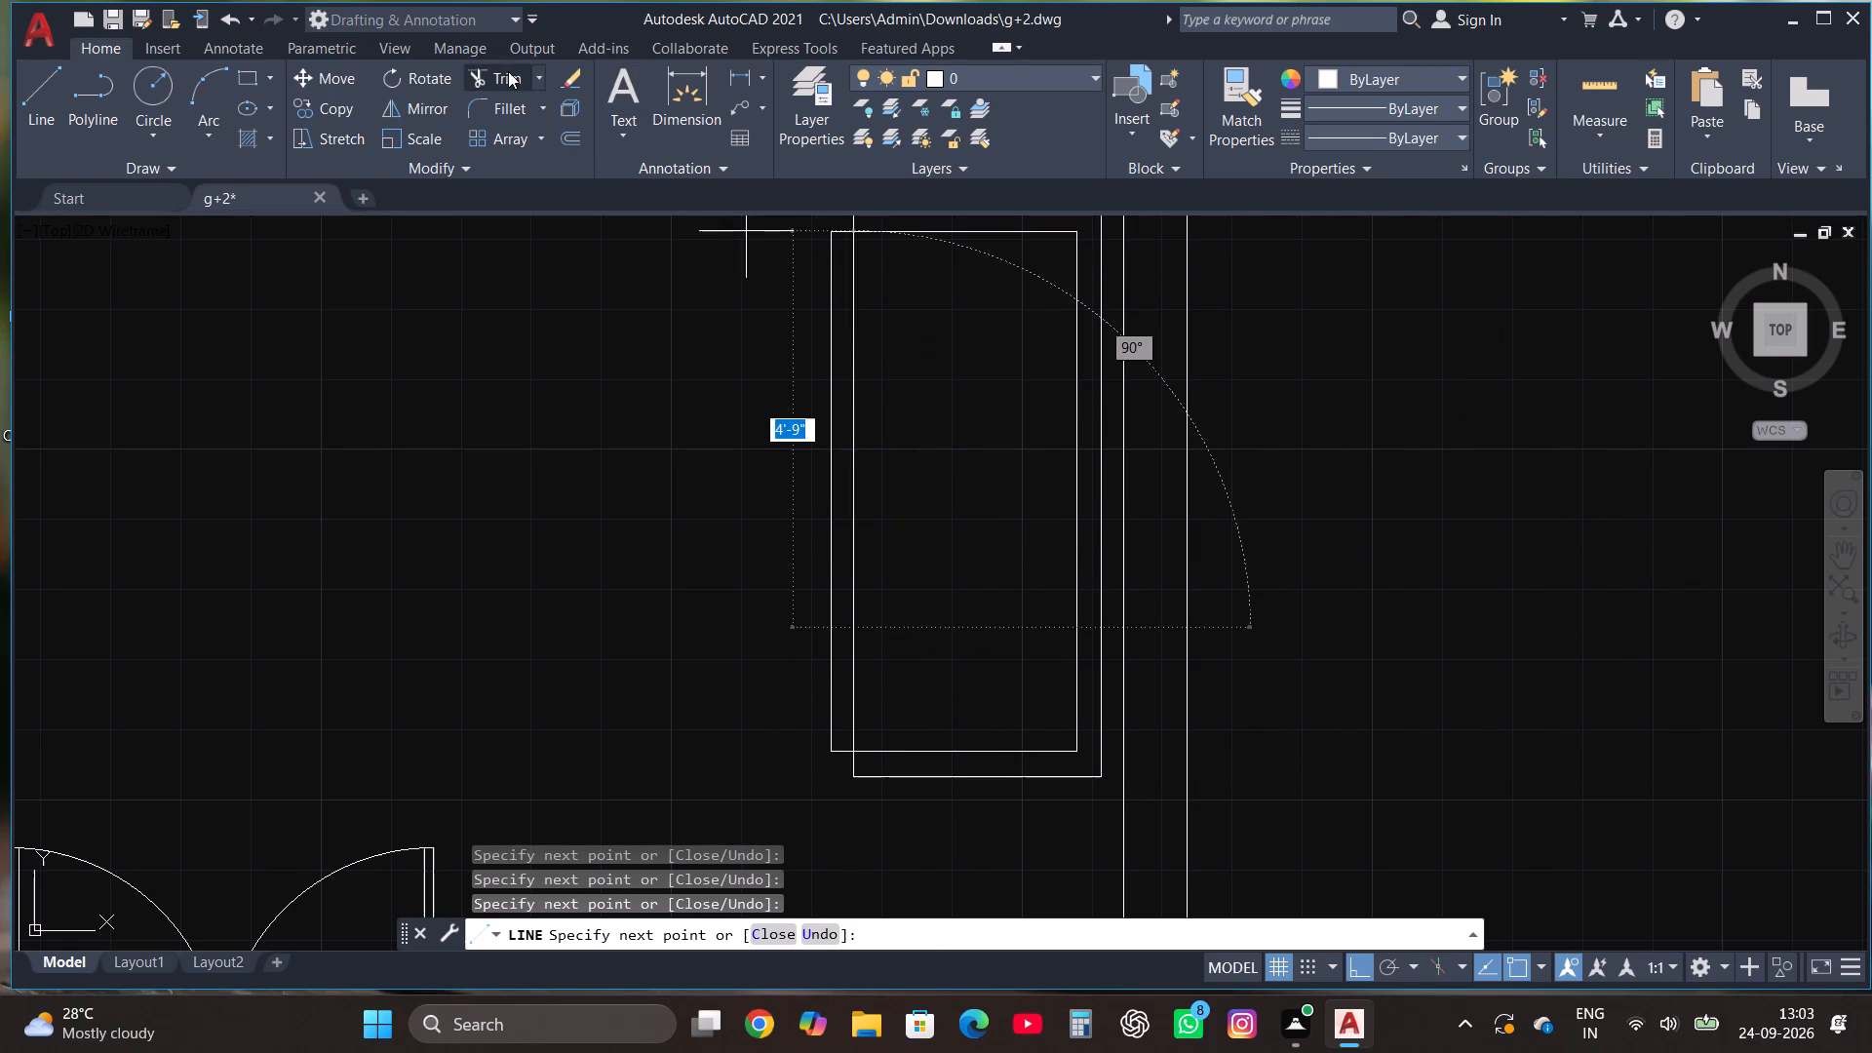
Trim the part of the outer line that runs inside the upright rectangle.
left_click(508, 73)
left_click(851, 693)
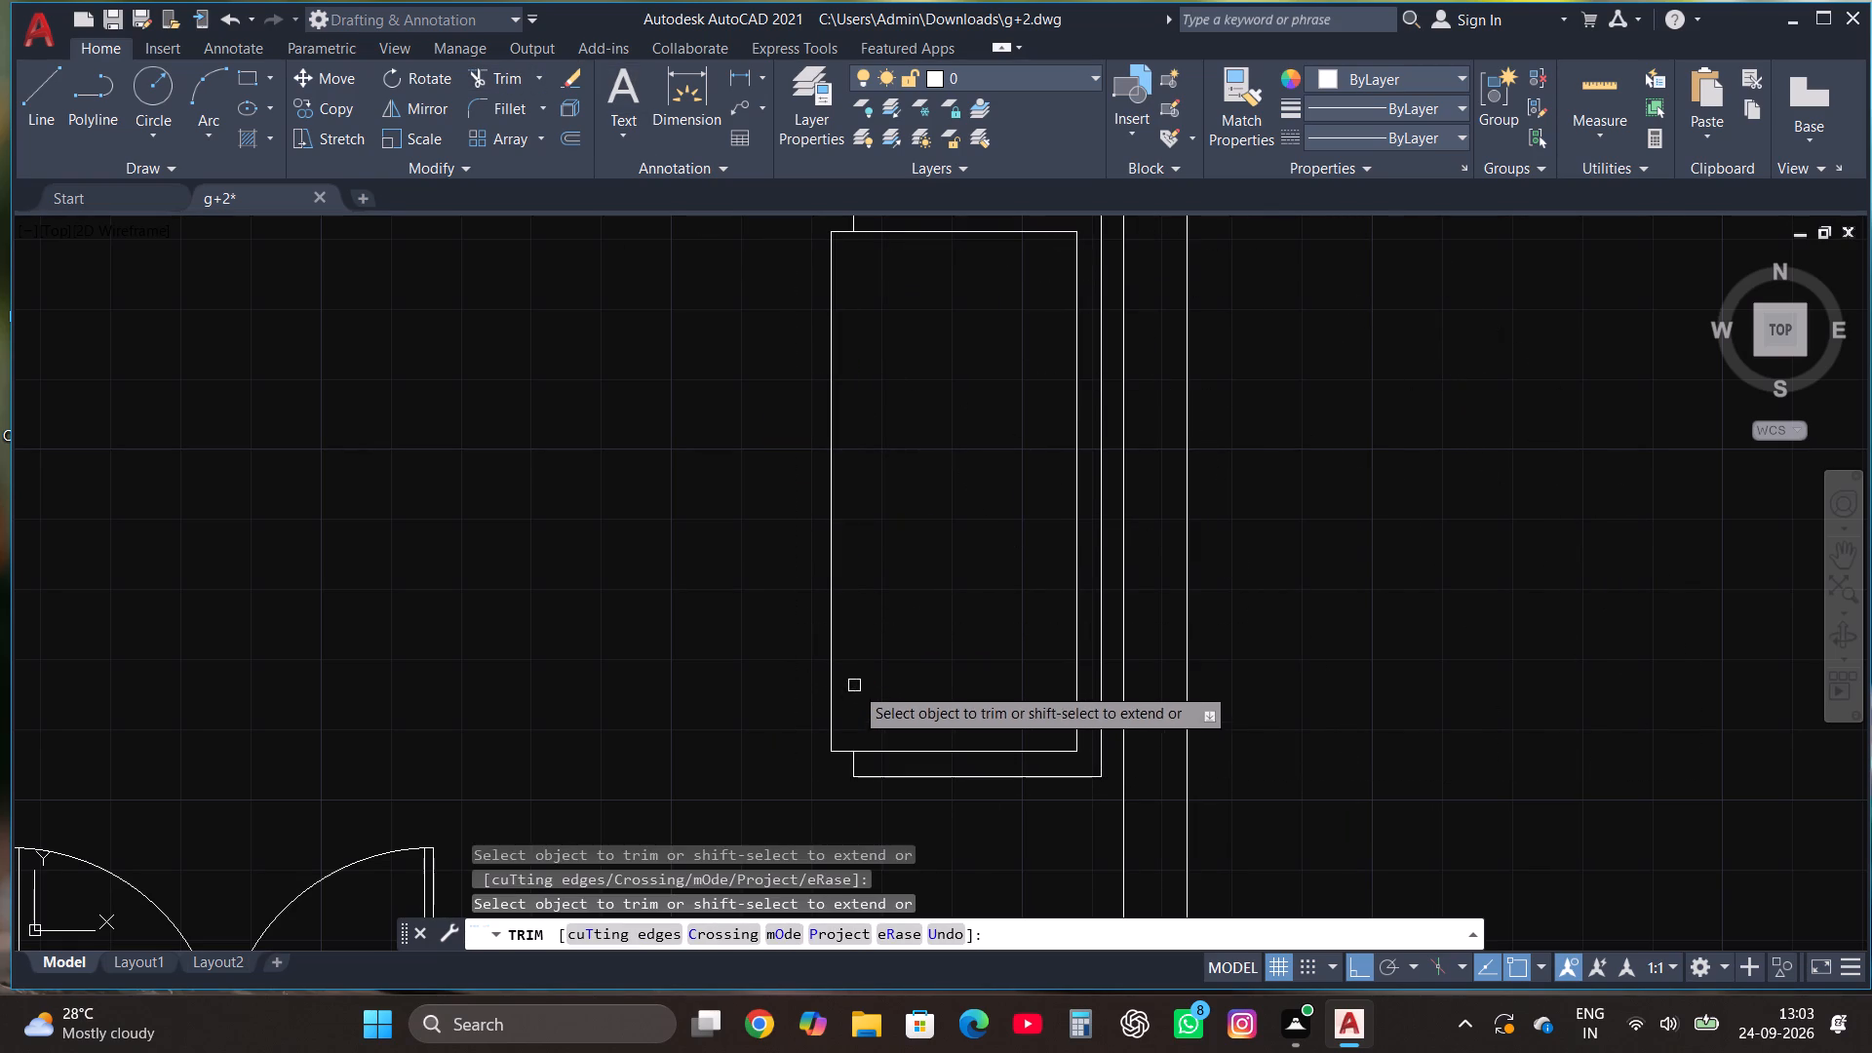
key("Escape")
Draw a horizontal line across the upper part of the upright rectangle and trim the end past its left edge.
scroll(864, 694, "down", 2)
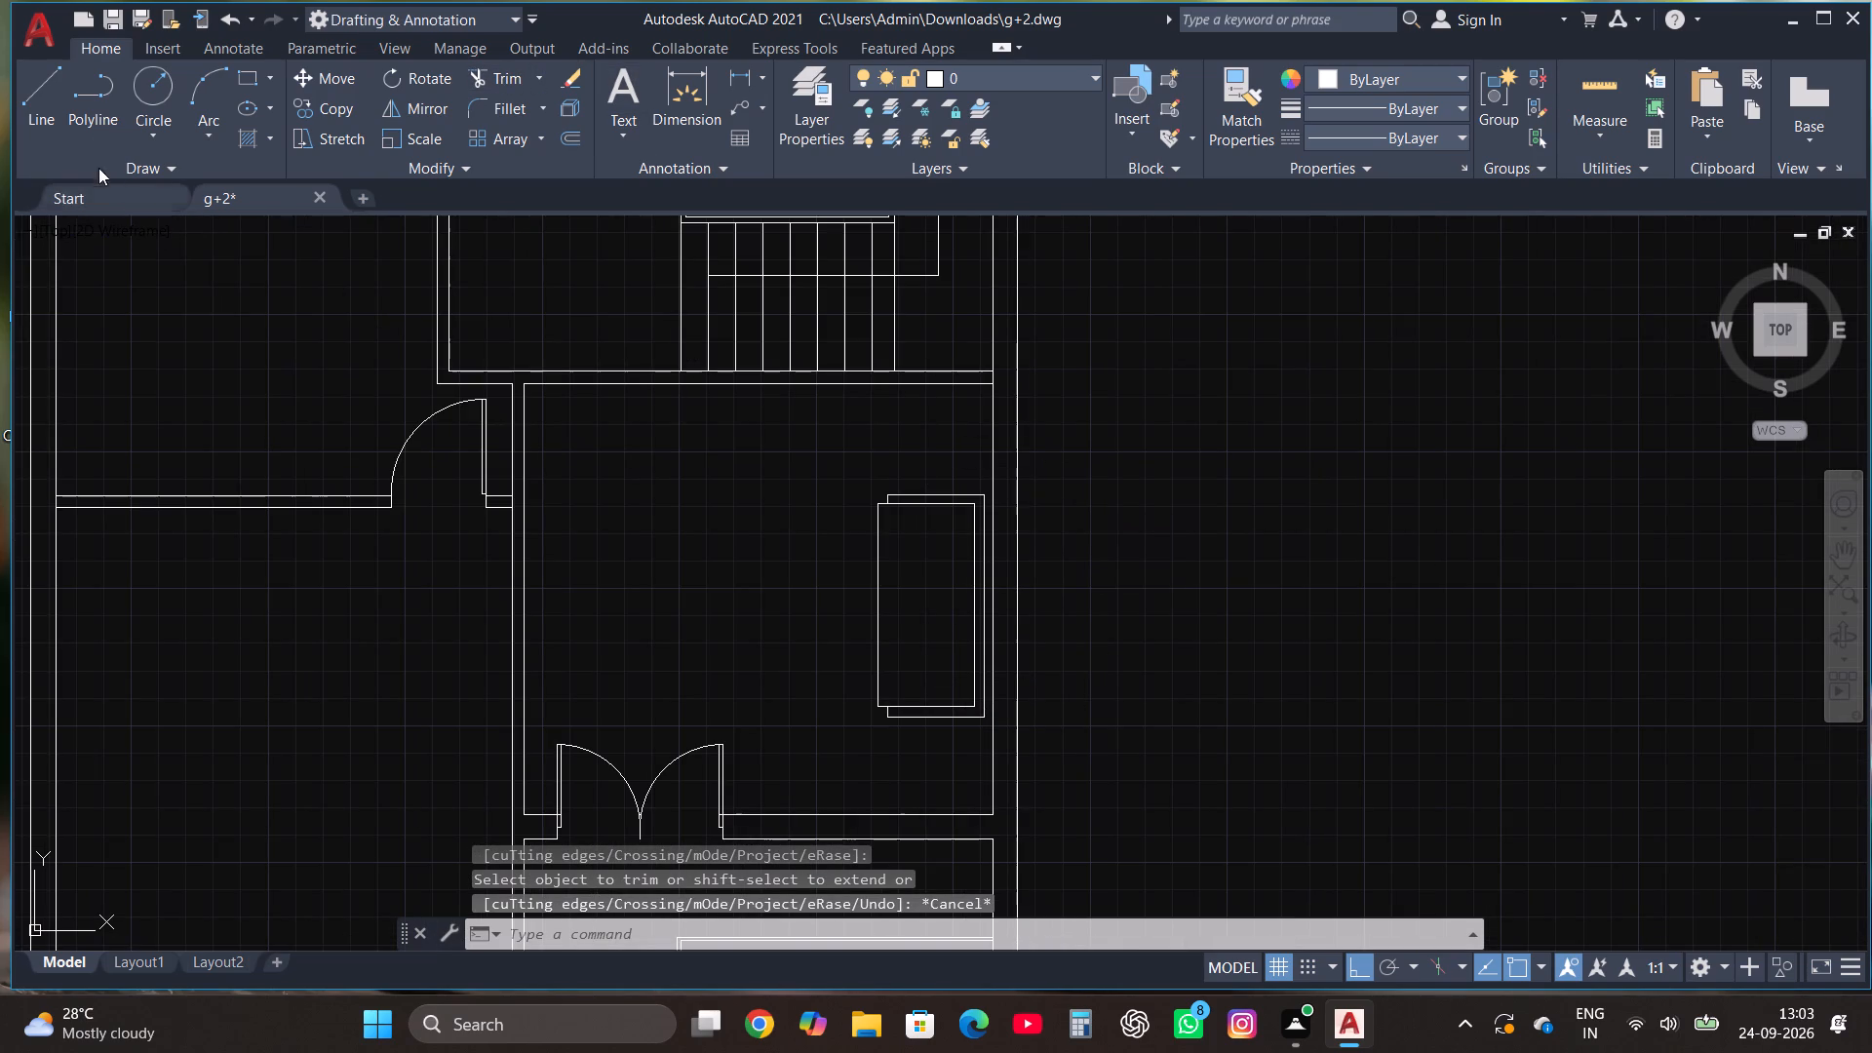
left_click(51, 80)
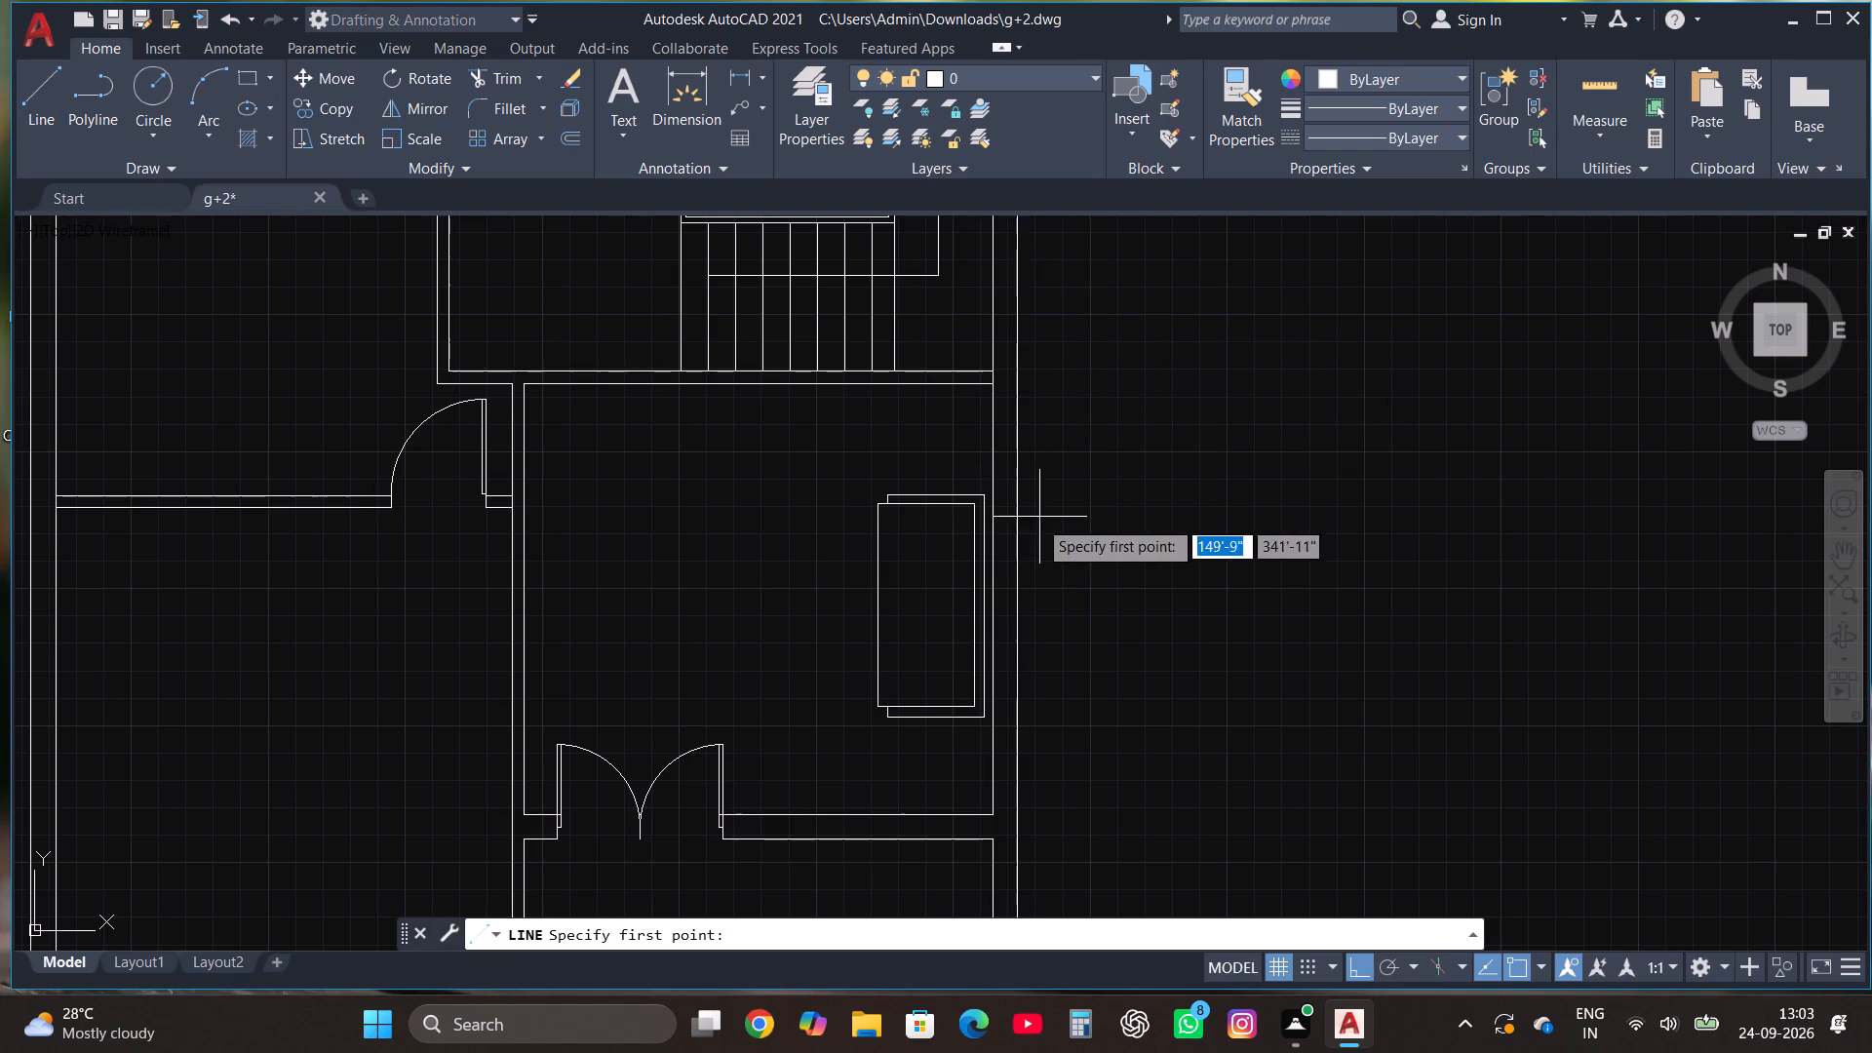
scroll(1025, 537, "up", 1)
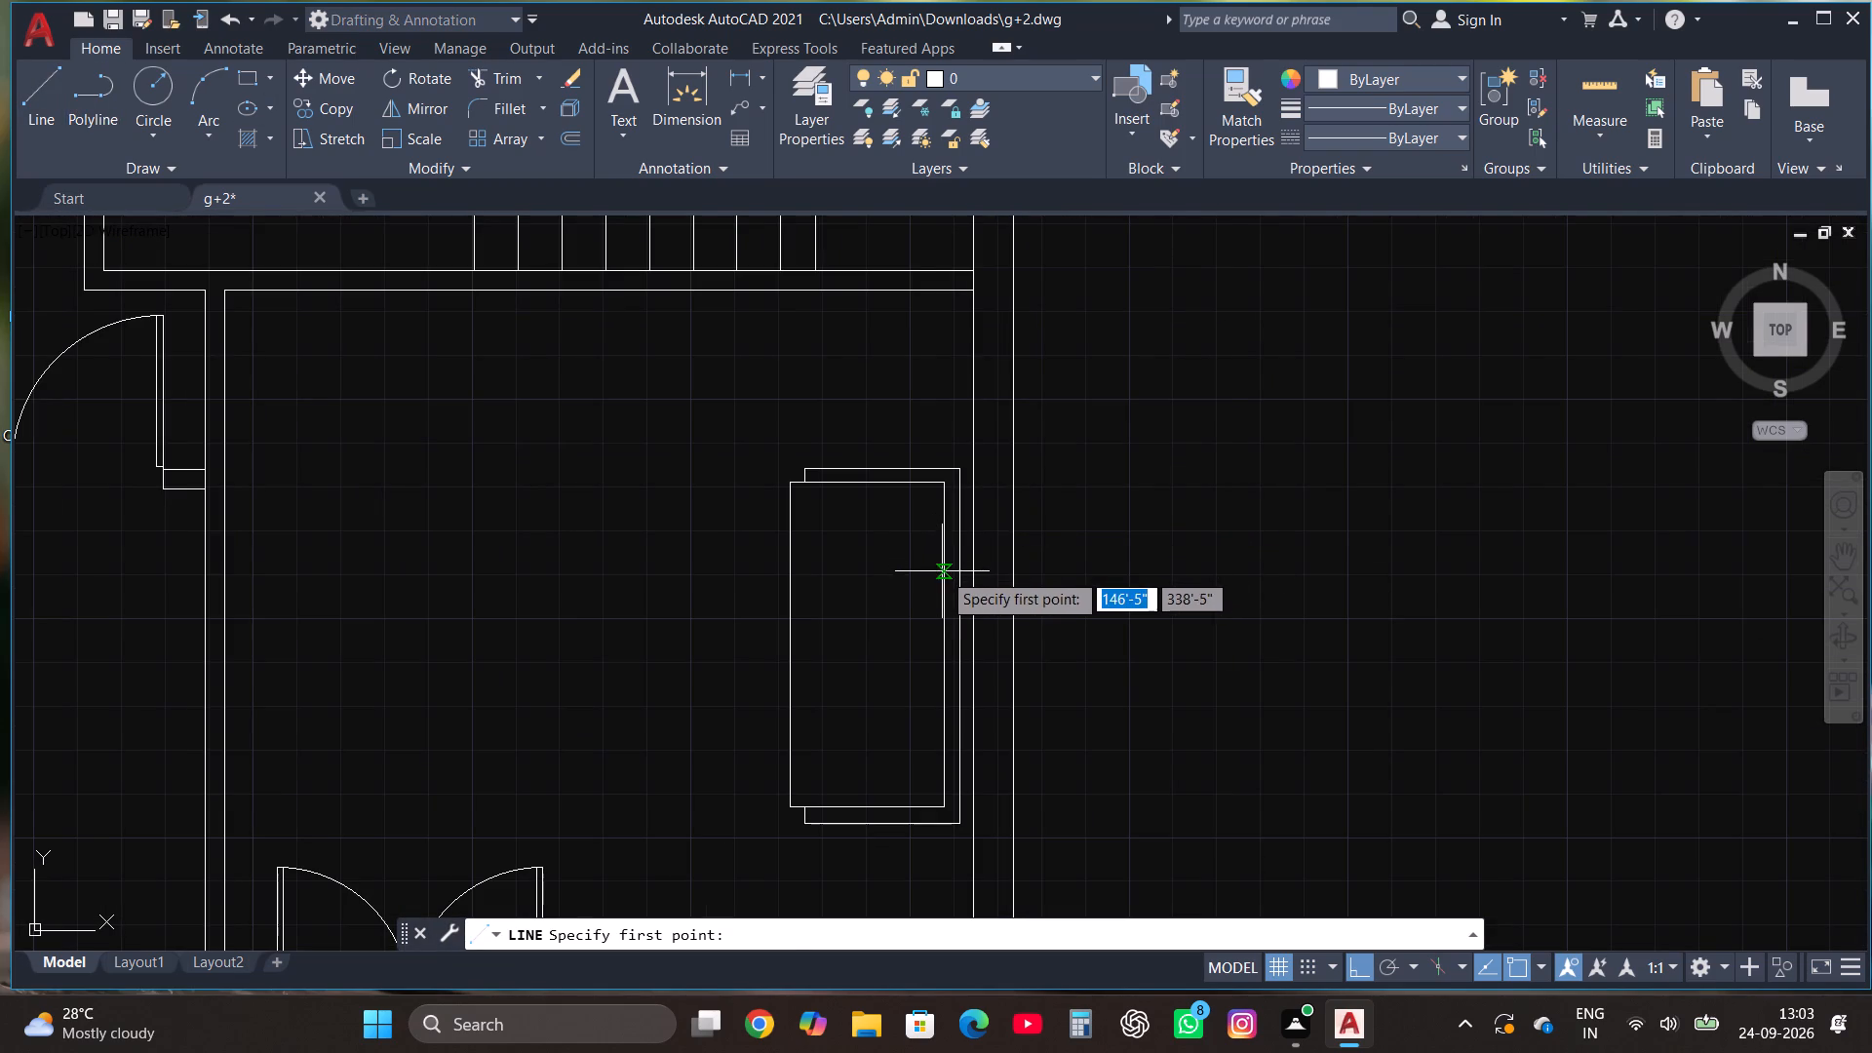
left_click(945, 573)
left_click(759, 581)
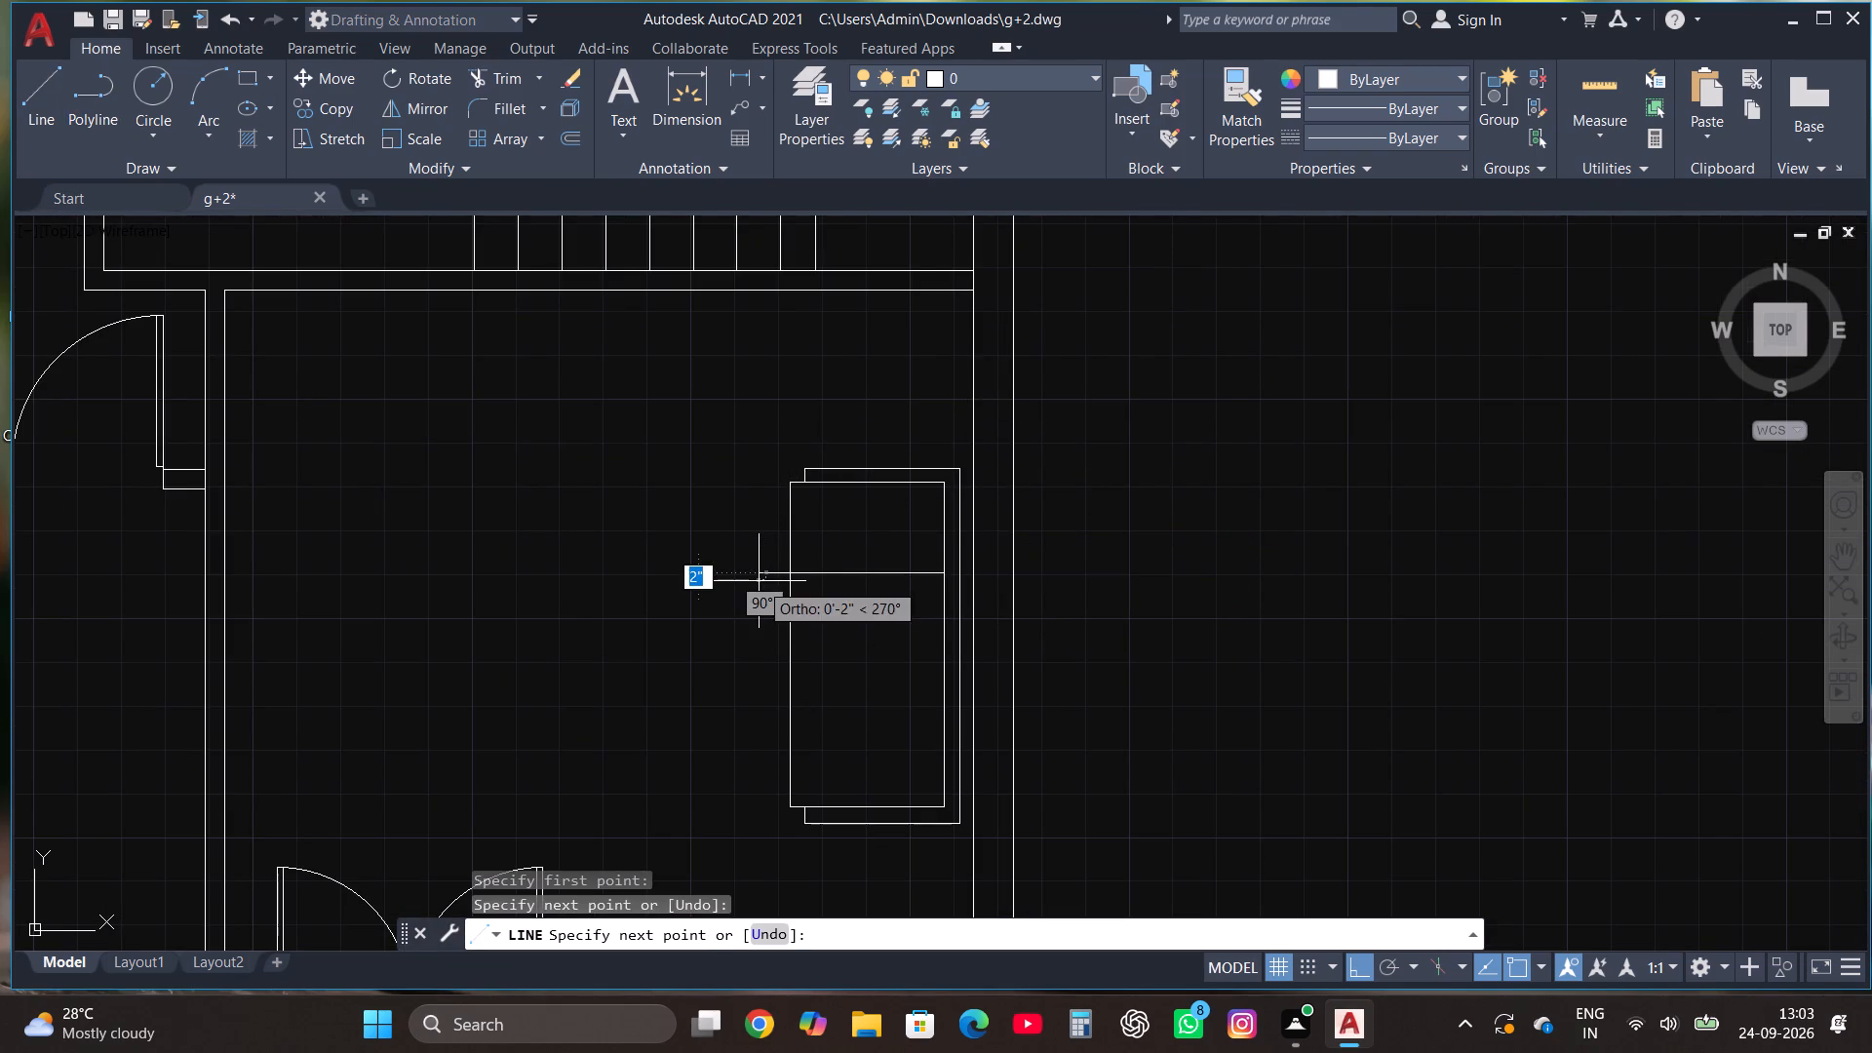
key("Escape")
left_click(498, 79)
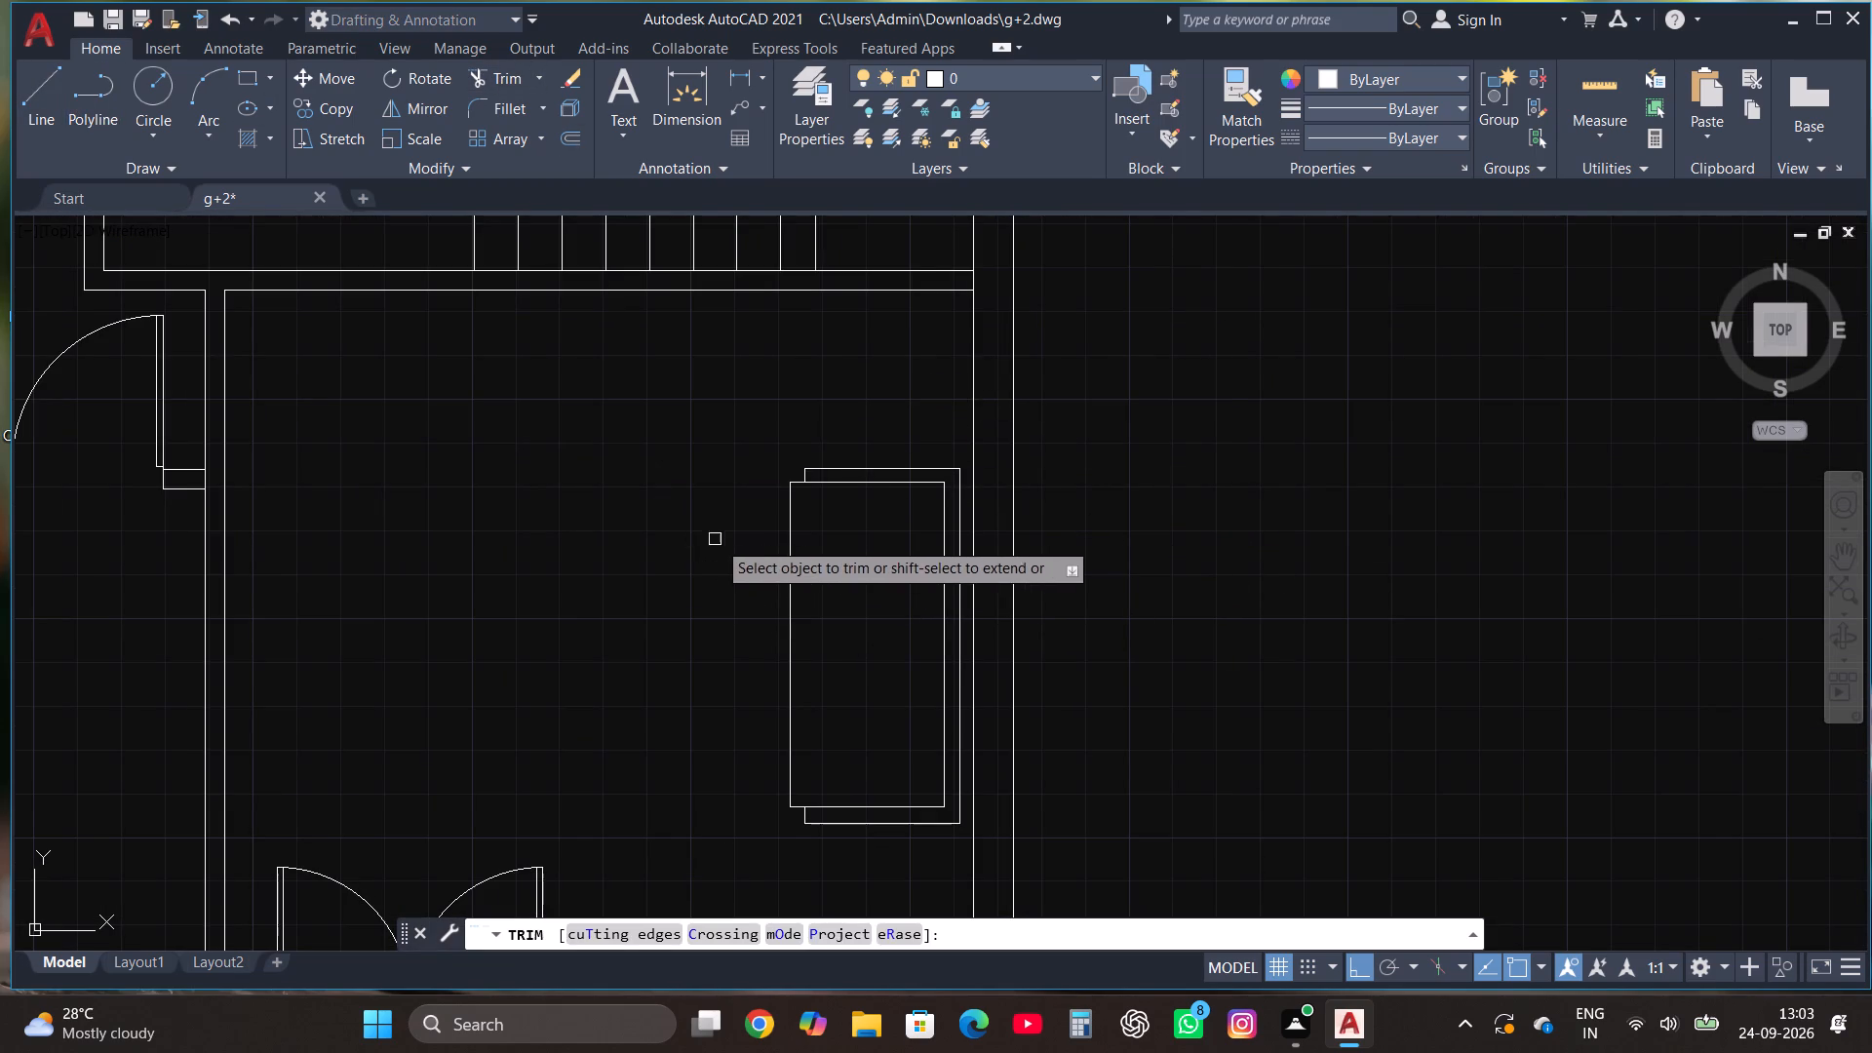
left_click(766, 578)
key("Escape")
Copy the horizontal dividing line straight down into the lower part of the upright rectangle.
left_click(820, 578)
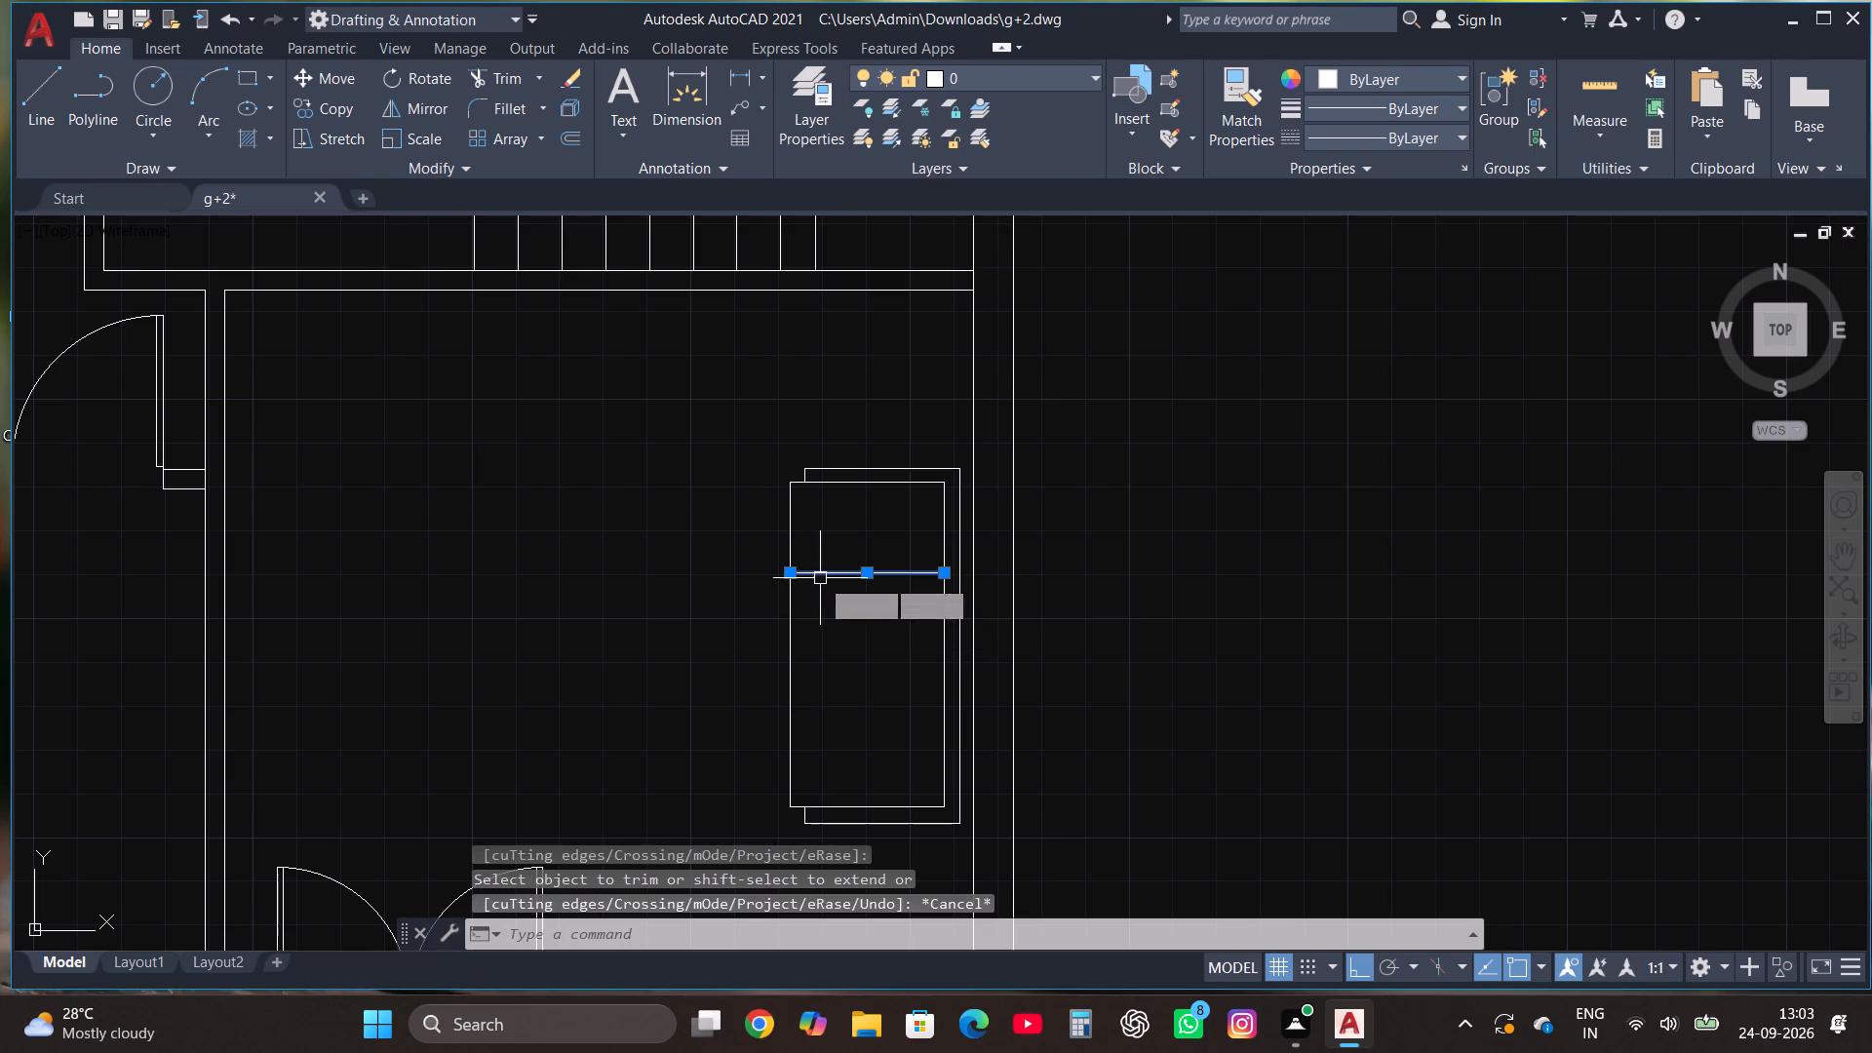
left_click(331, 106)
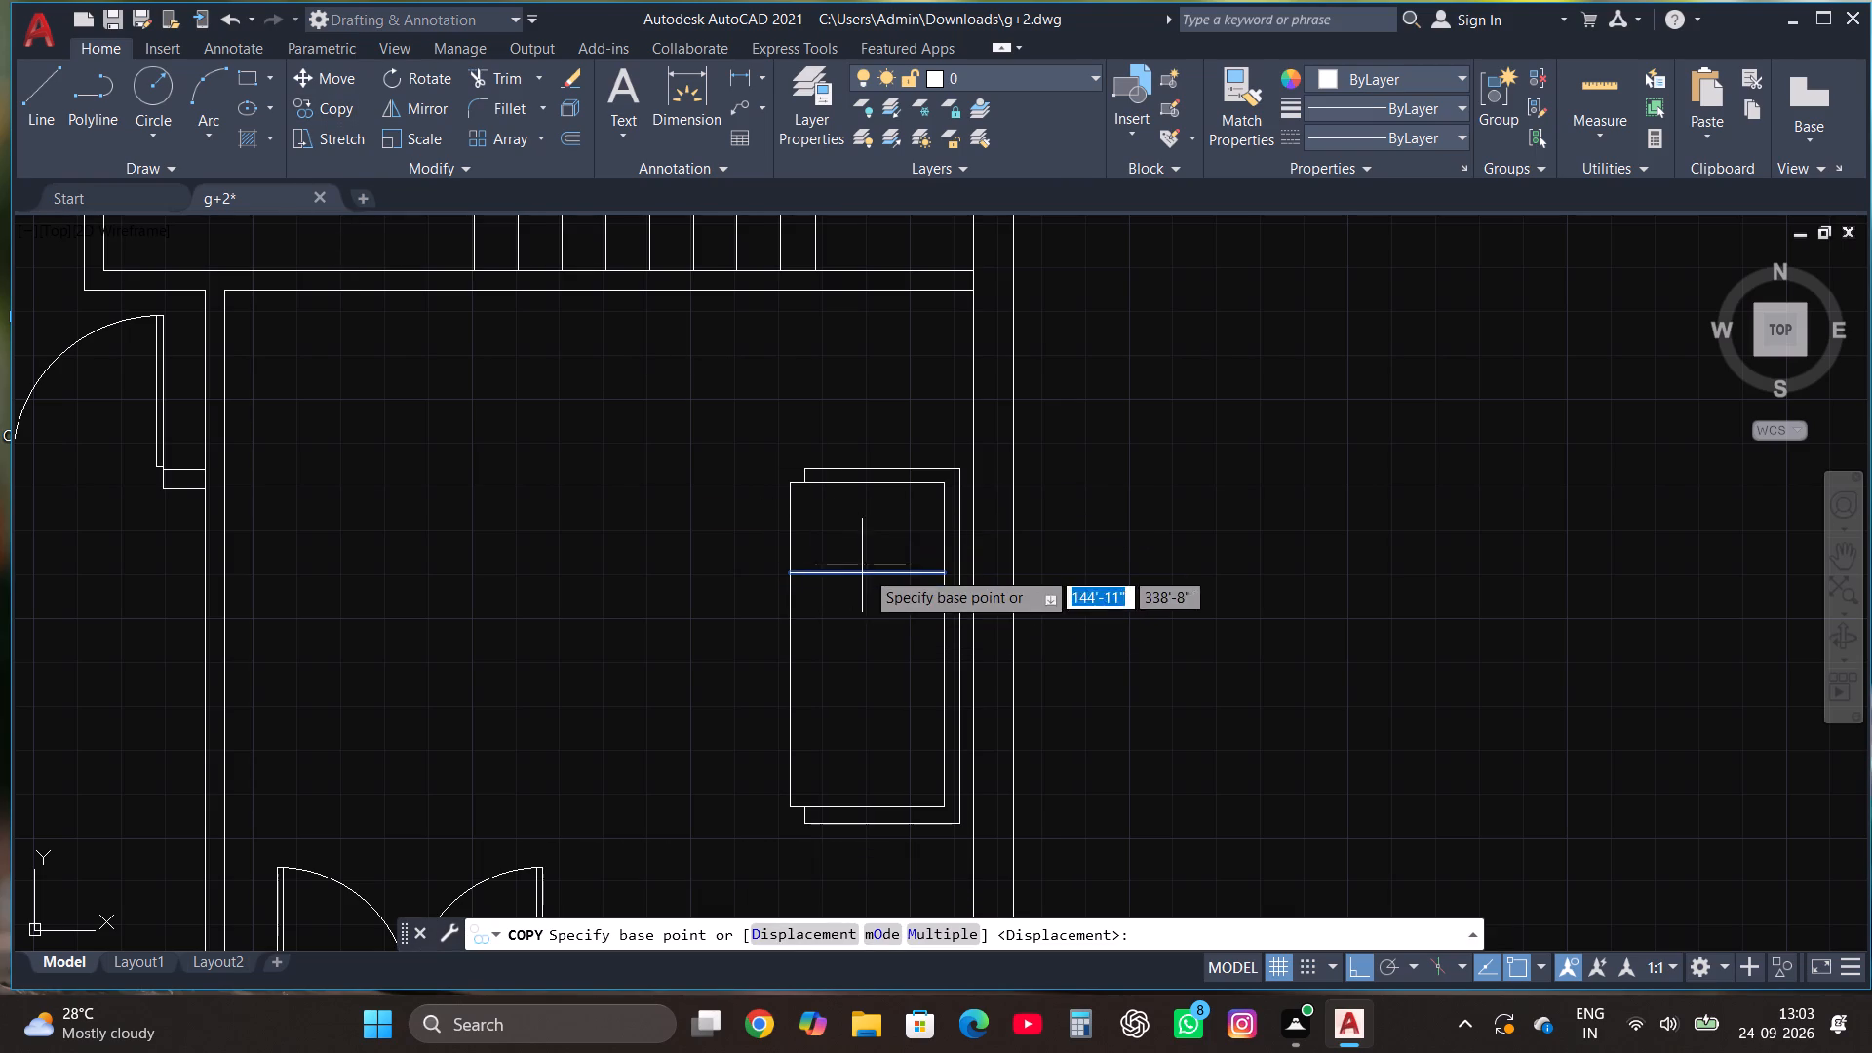
left_click(867, 575)
left_click(877, 688)
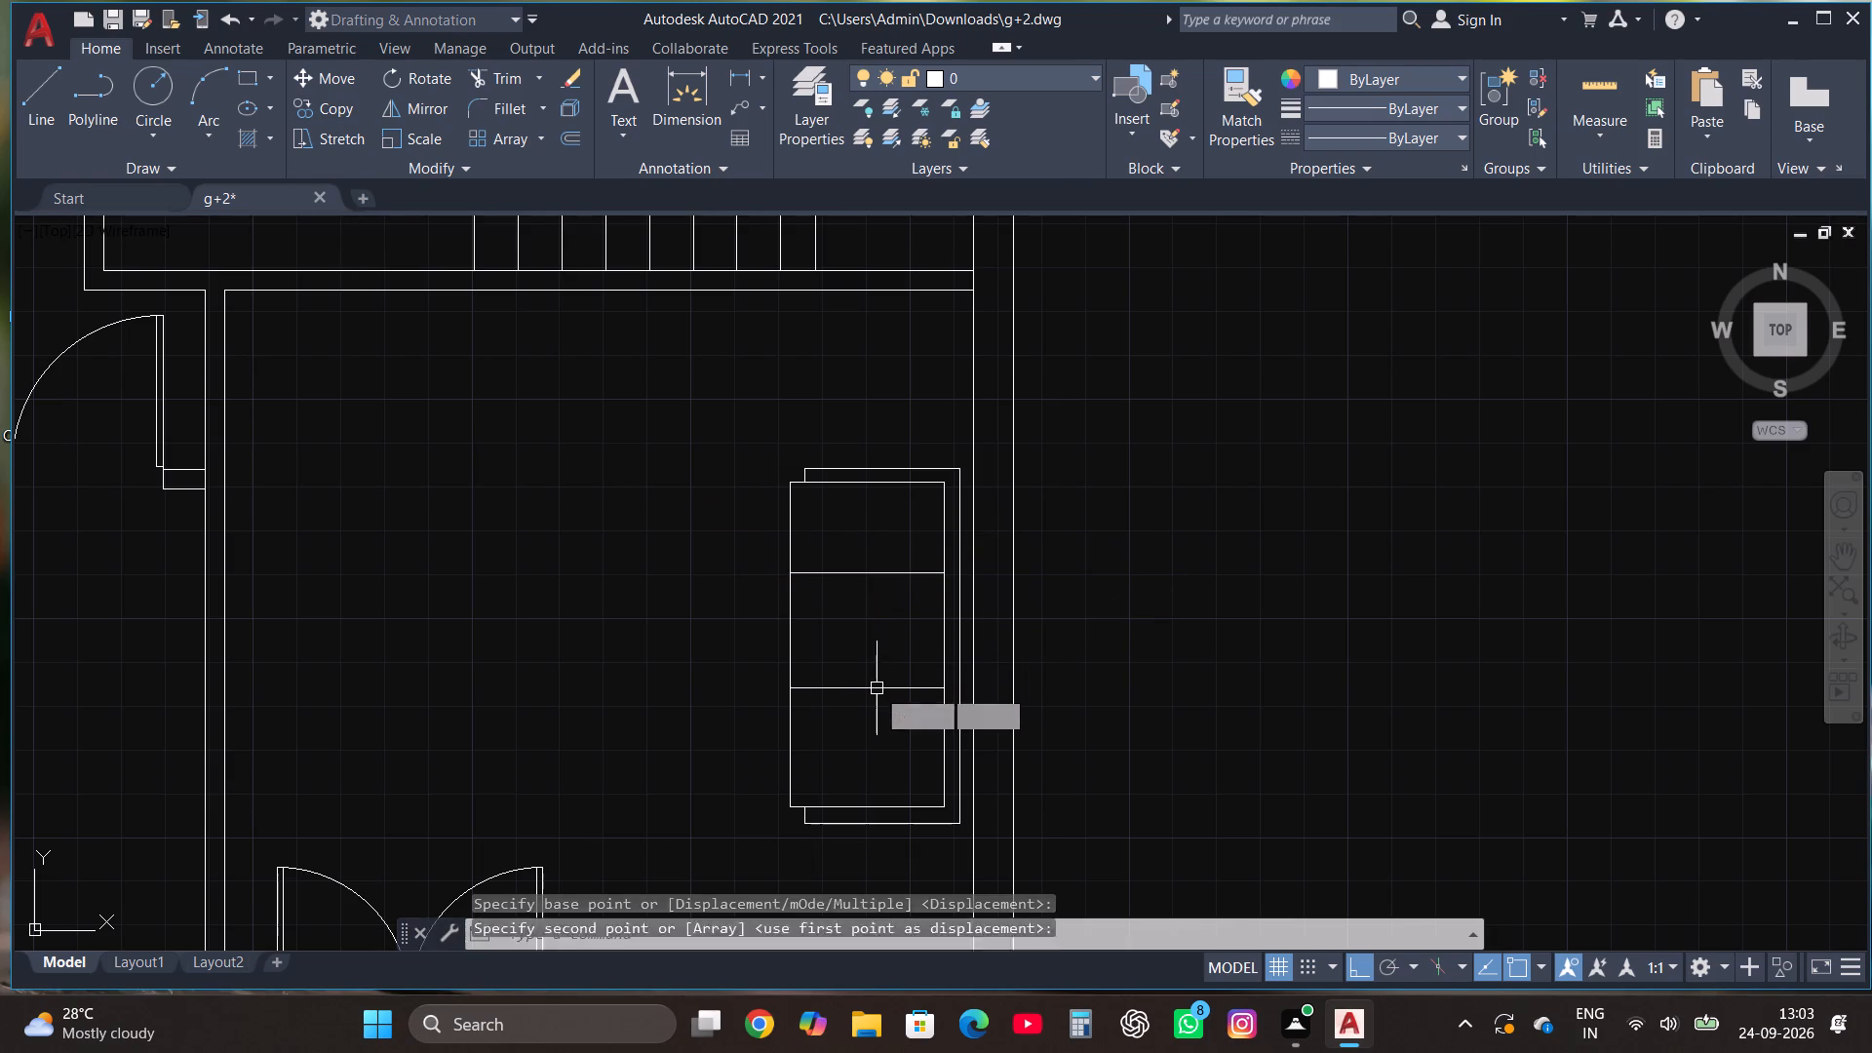
Shift both horizontal dividing lines slightly down to split the upright rectangle into roughly equal thirds.
left_click(876, 684)
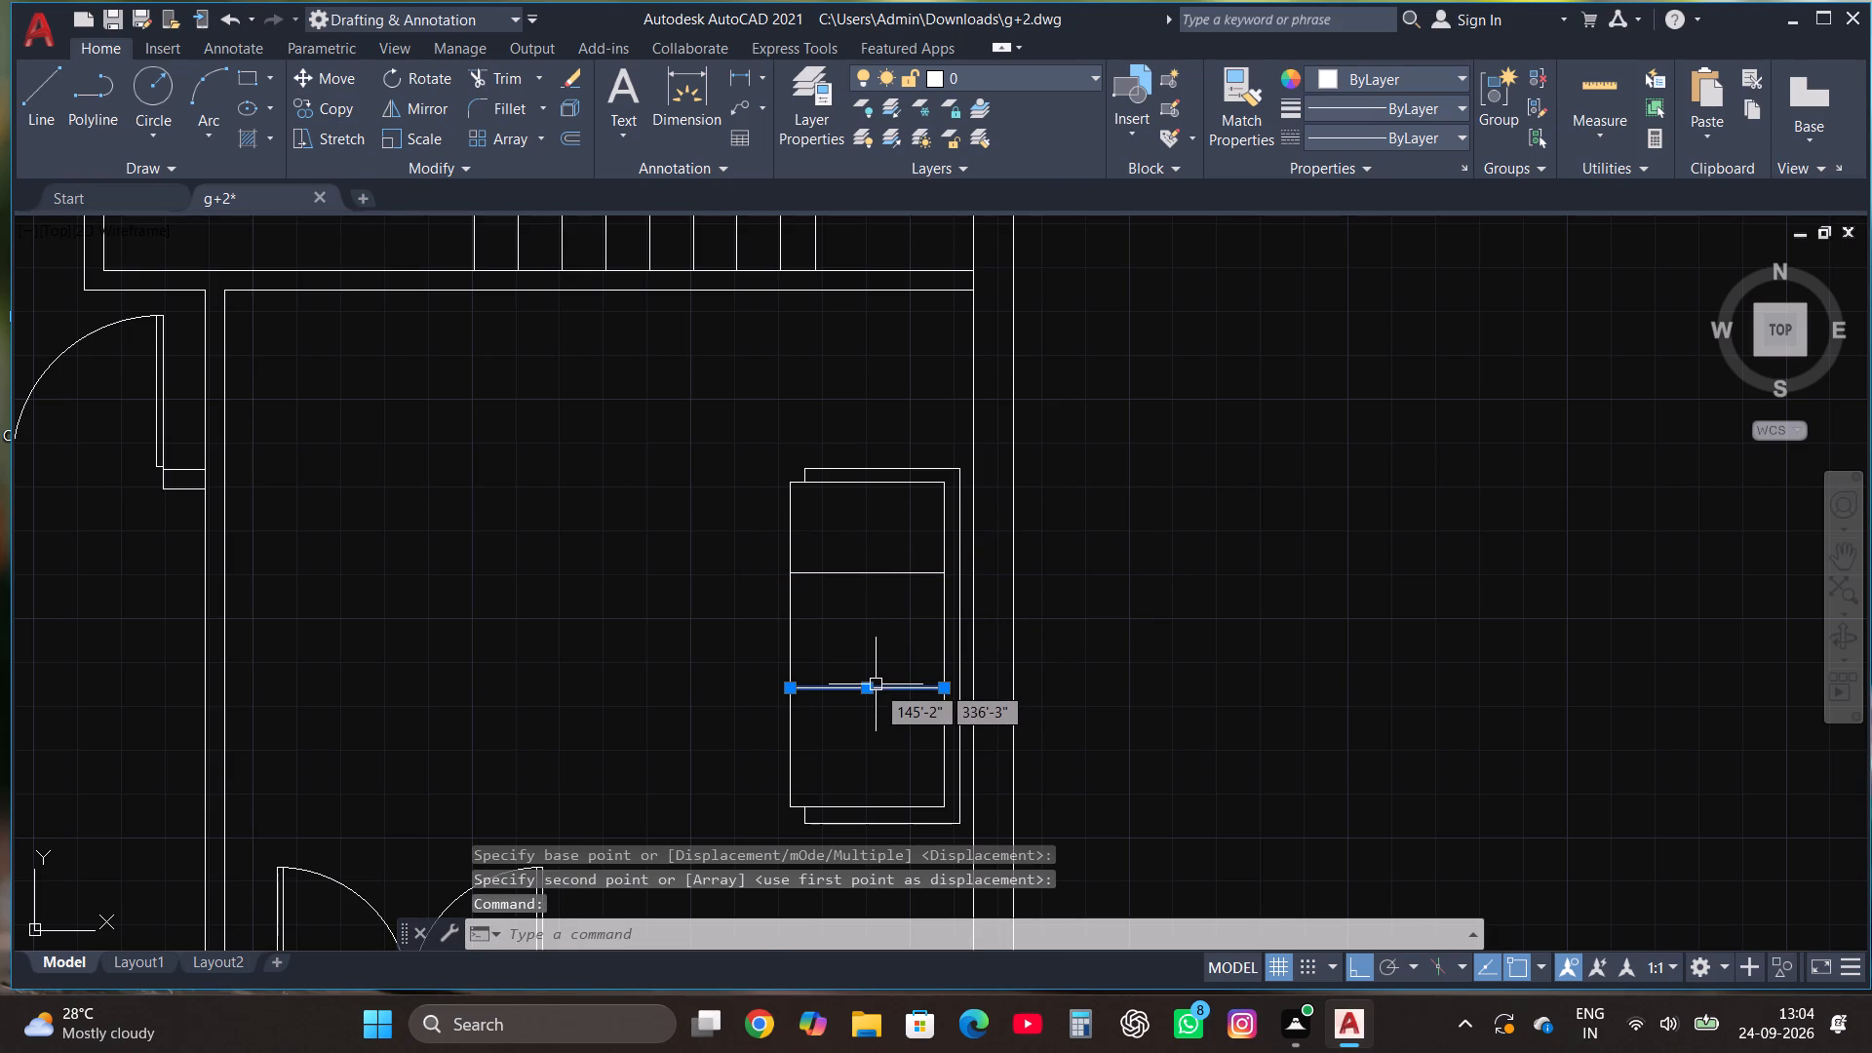
left_click(865, 692)
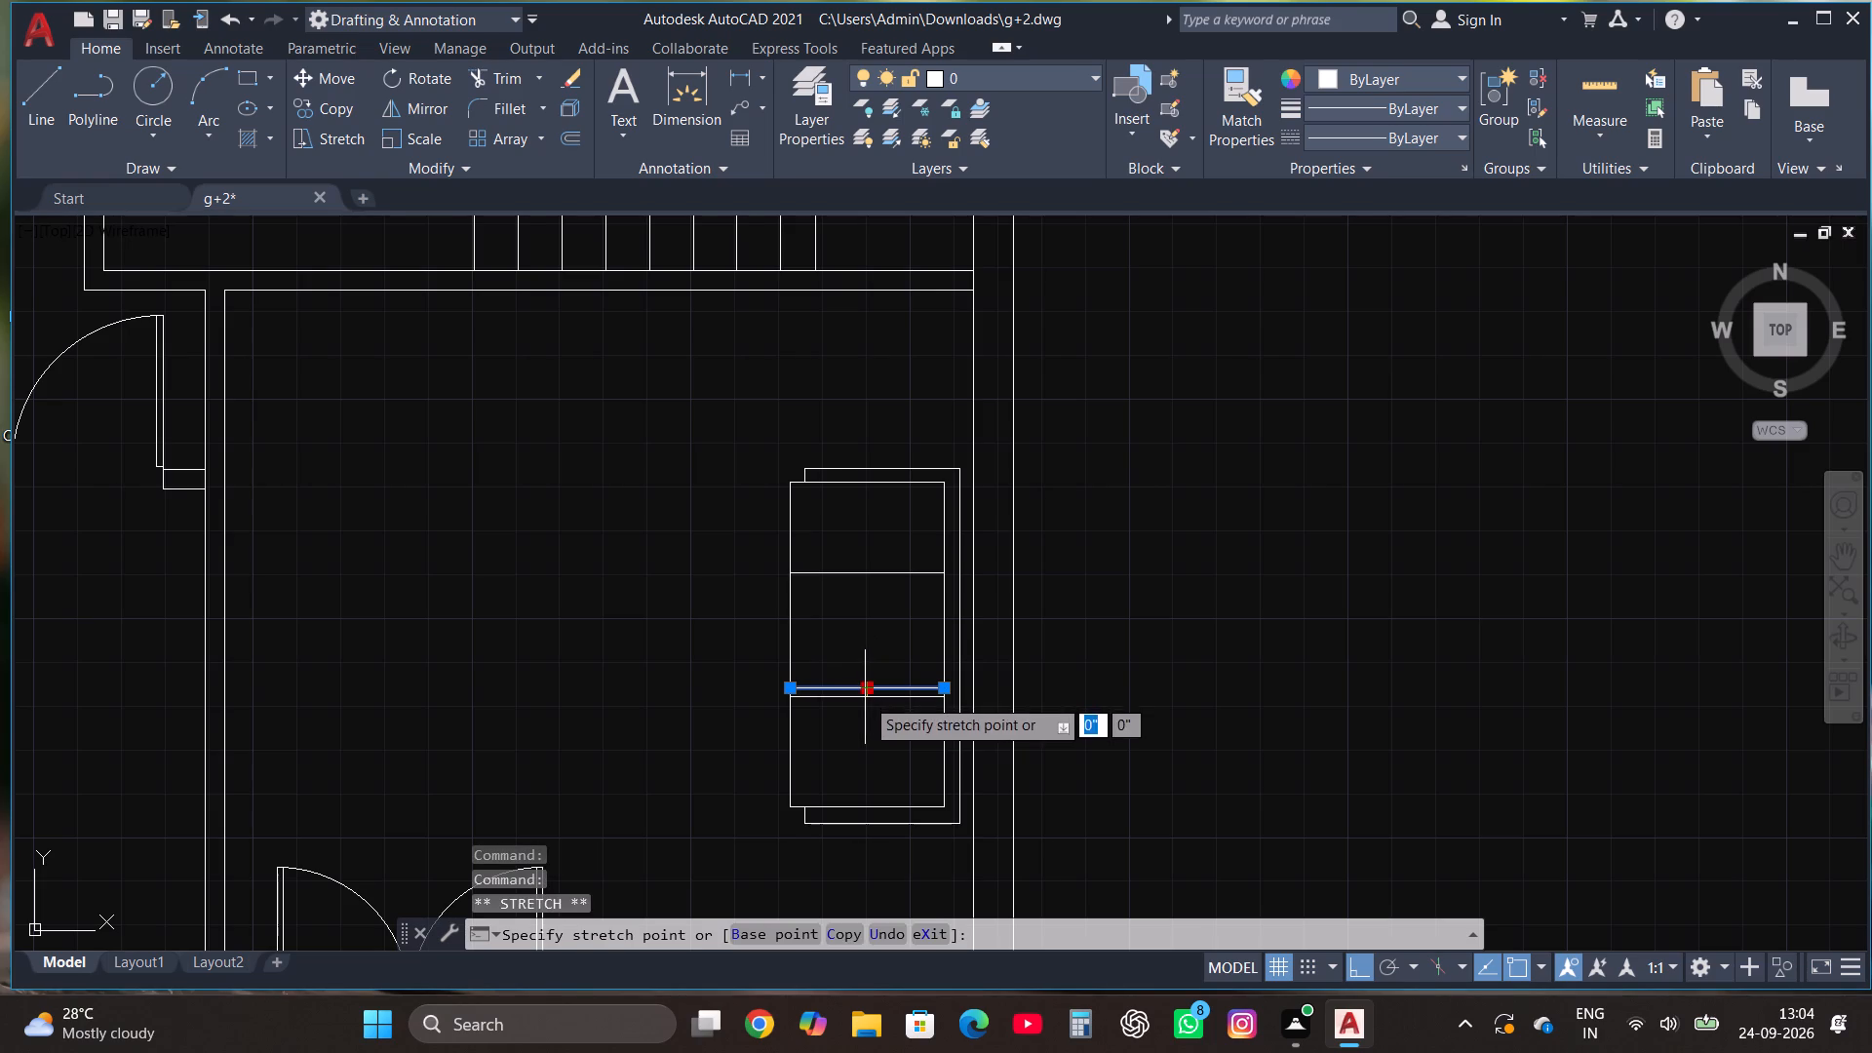
left_click(867, 700)
key("Escape")
left_click(904, 577)
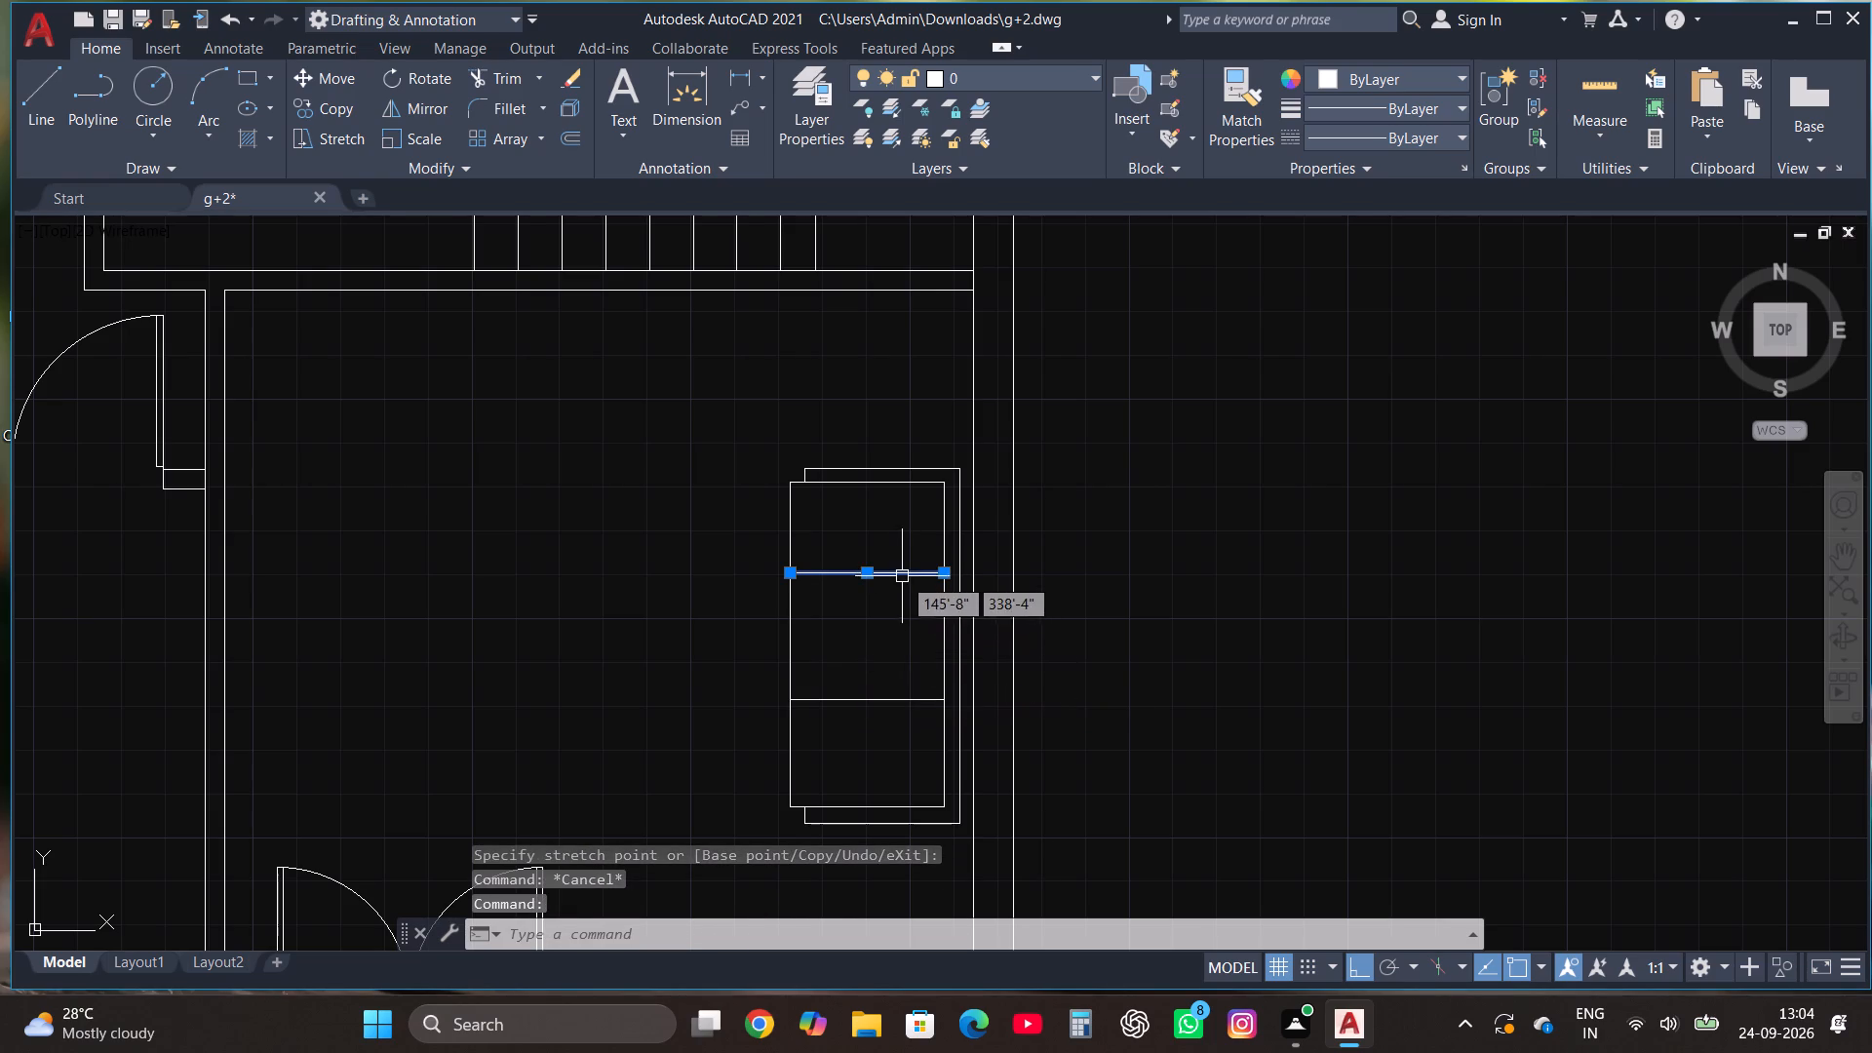
left_click(869, 569)
left_click(867, 586)
key("Escape")
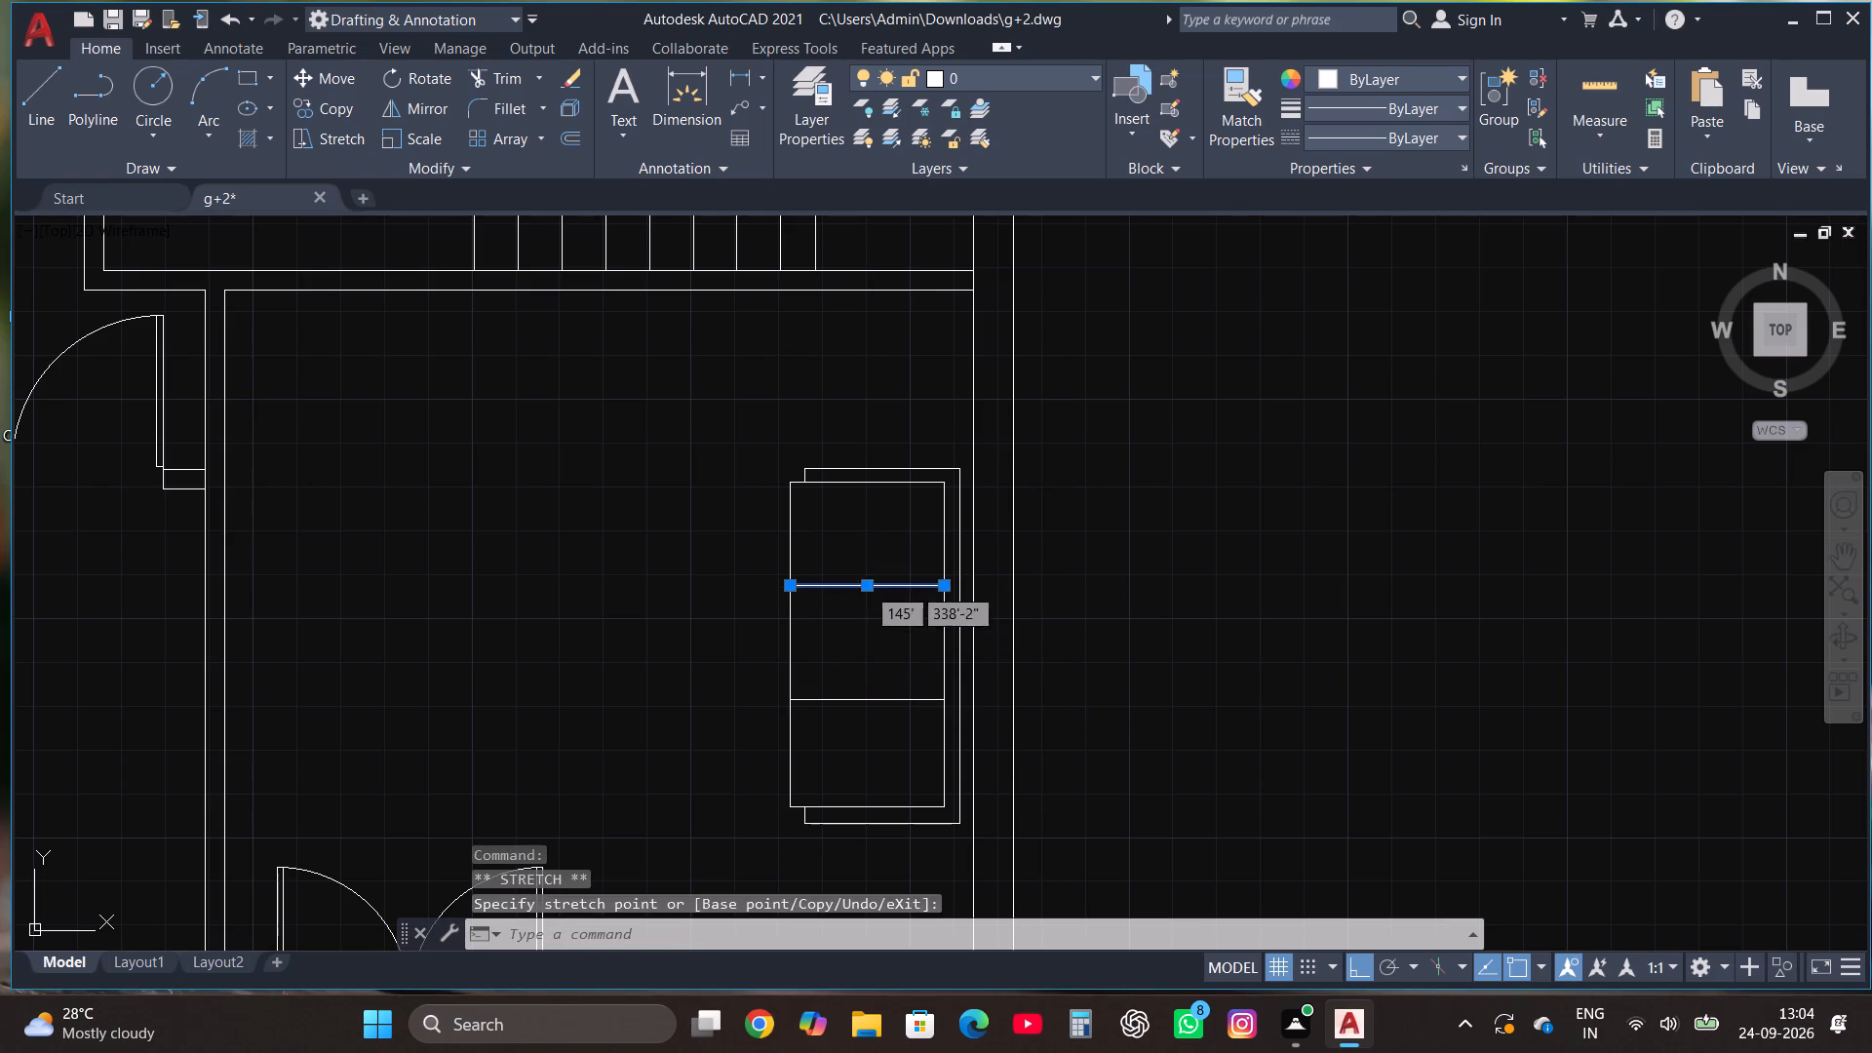
Draw a vertical line just inside the upright rectangle's right-hand edge and trim the end past its top edge.
scroll(932, 482, "down", 2)
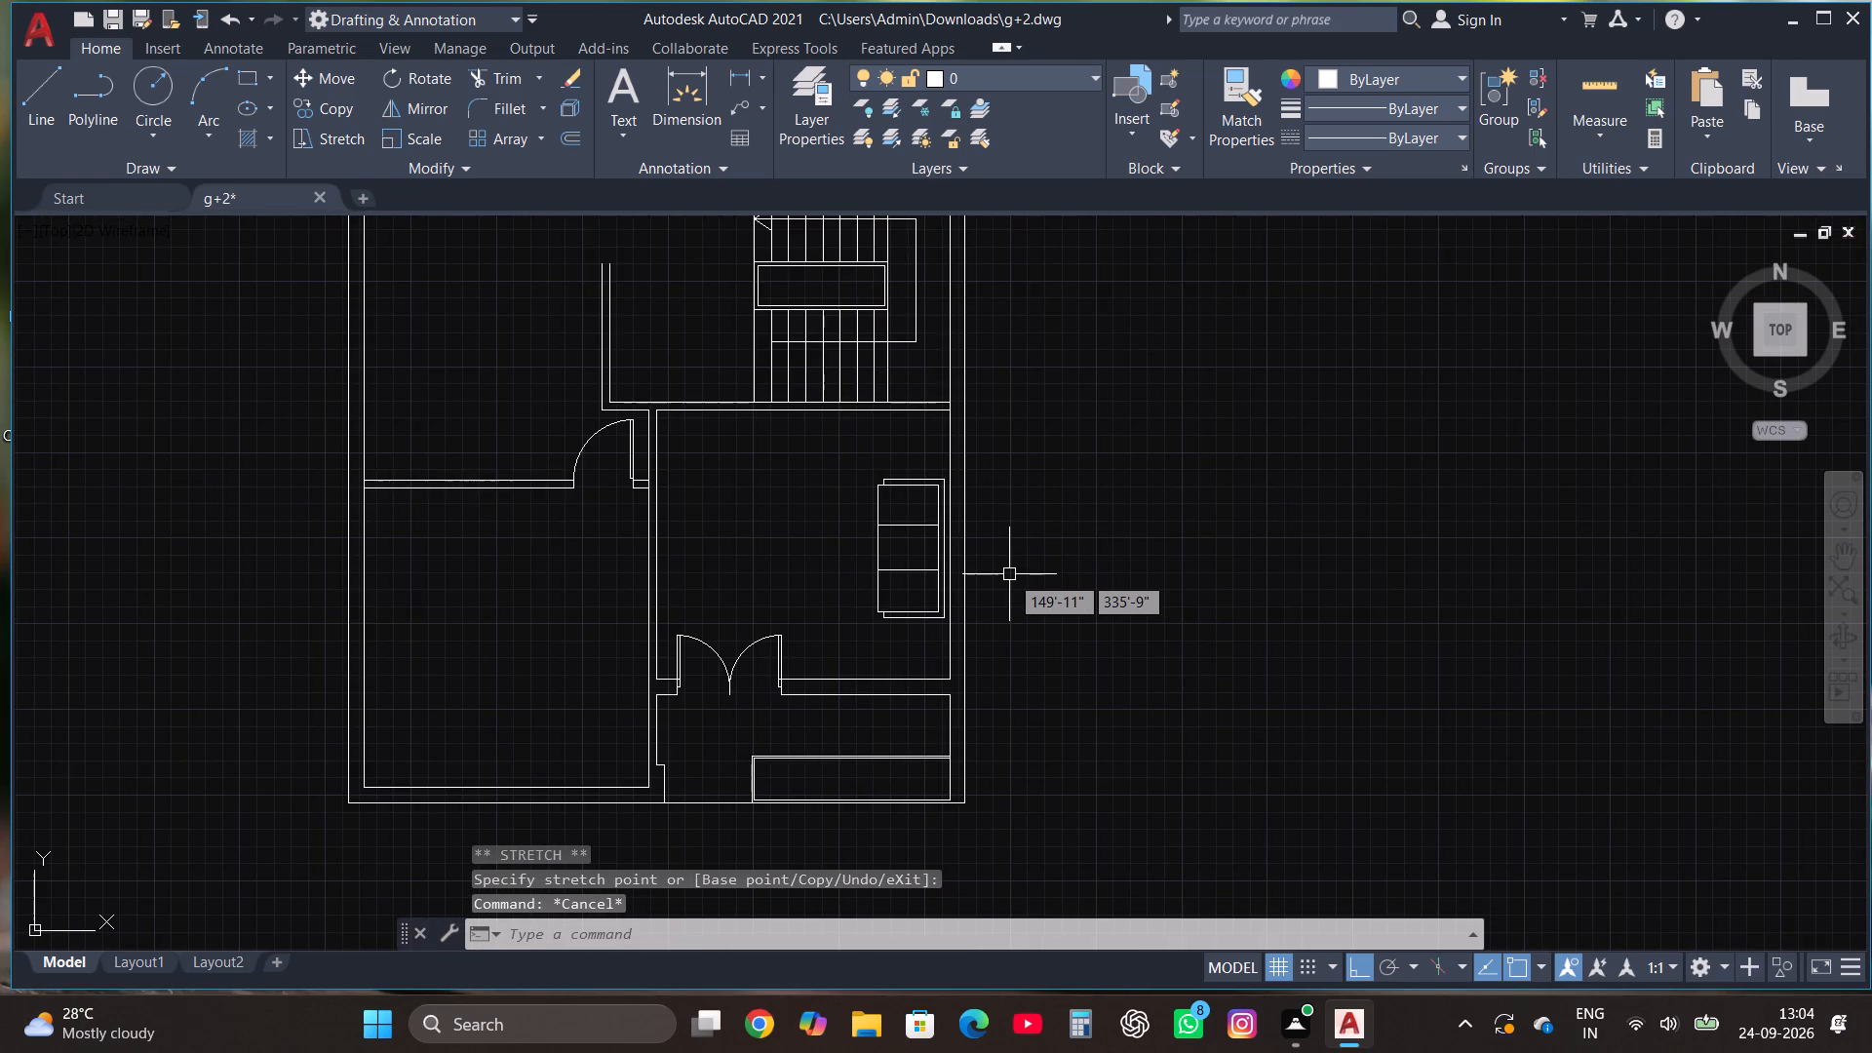
scroll(820, 609, "up", 1)
scroll(1037, 522, "up", 2)
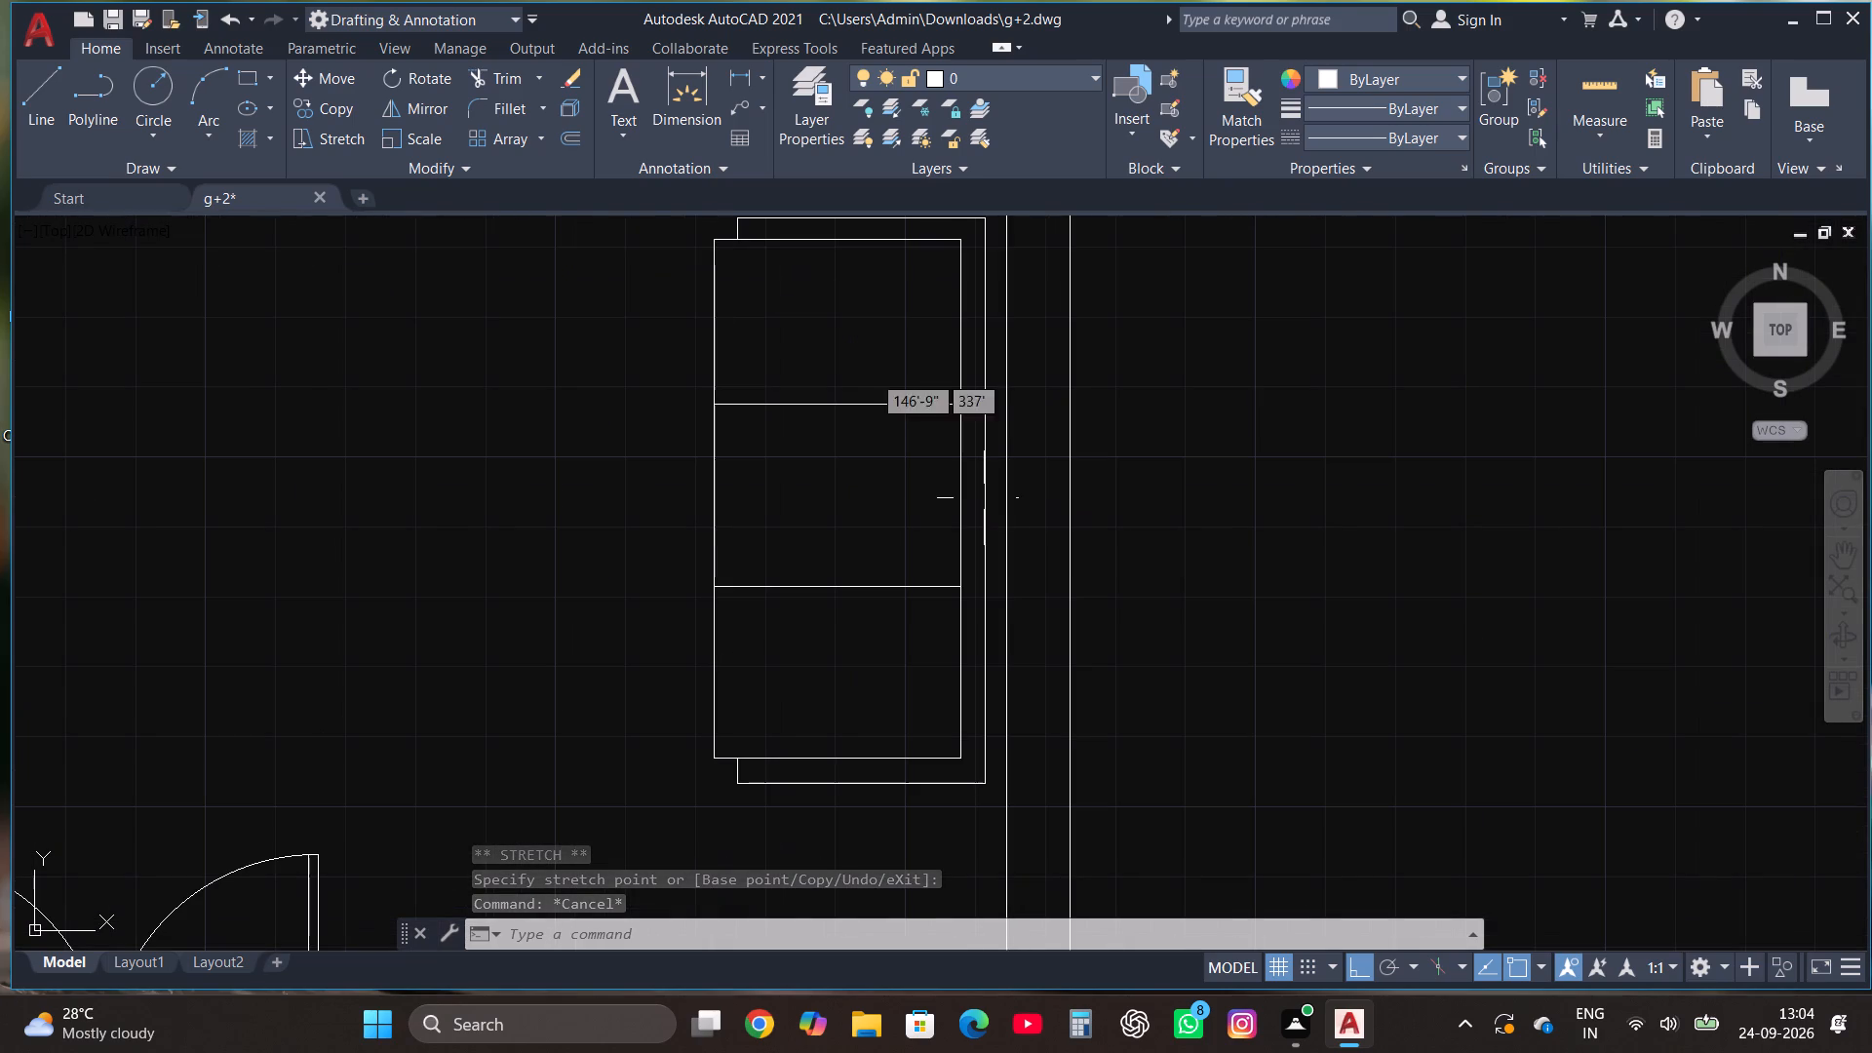
left_click(48, 94)
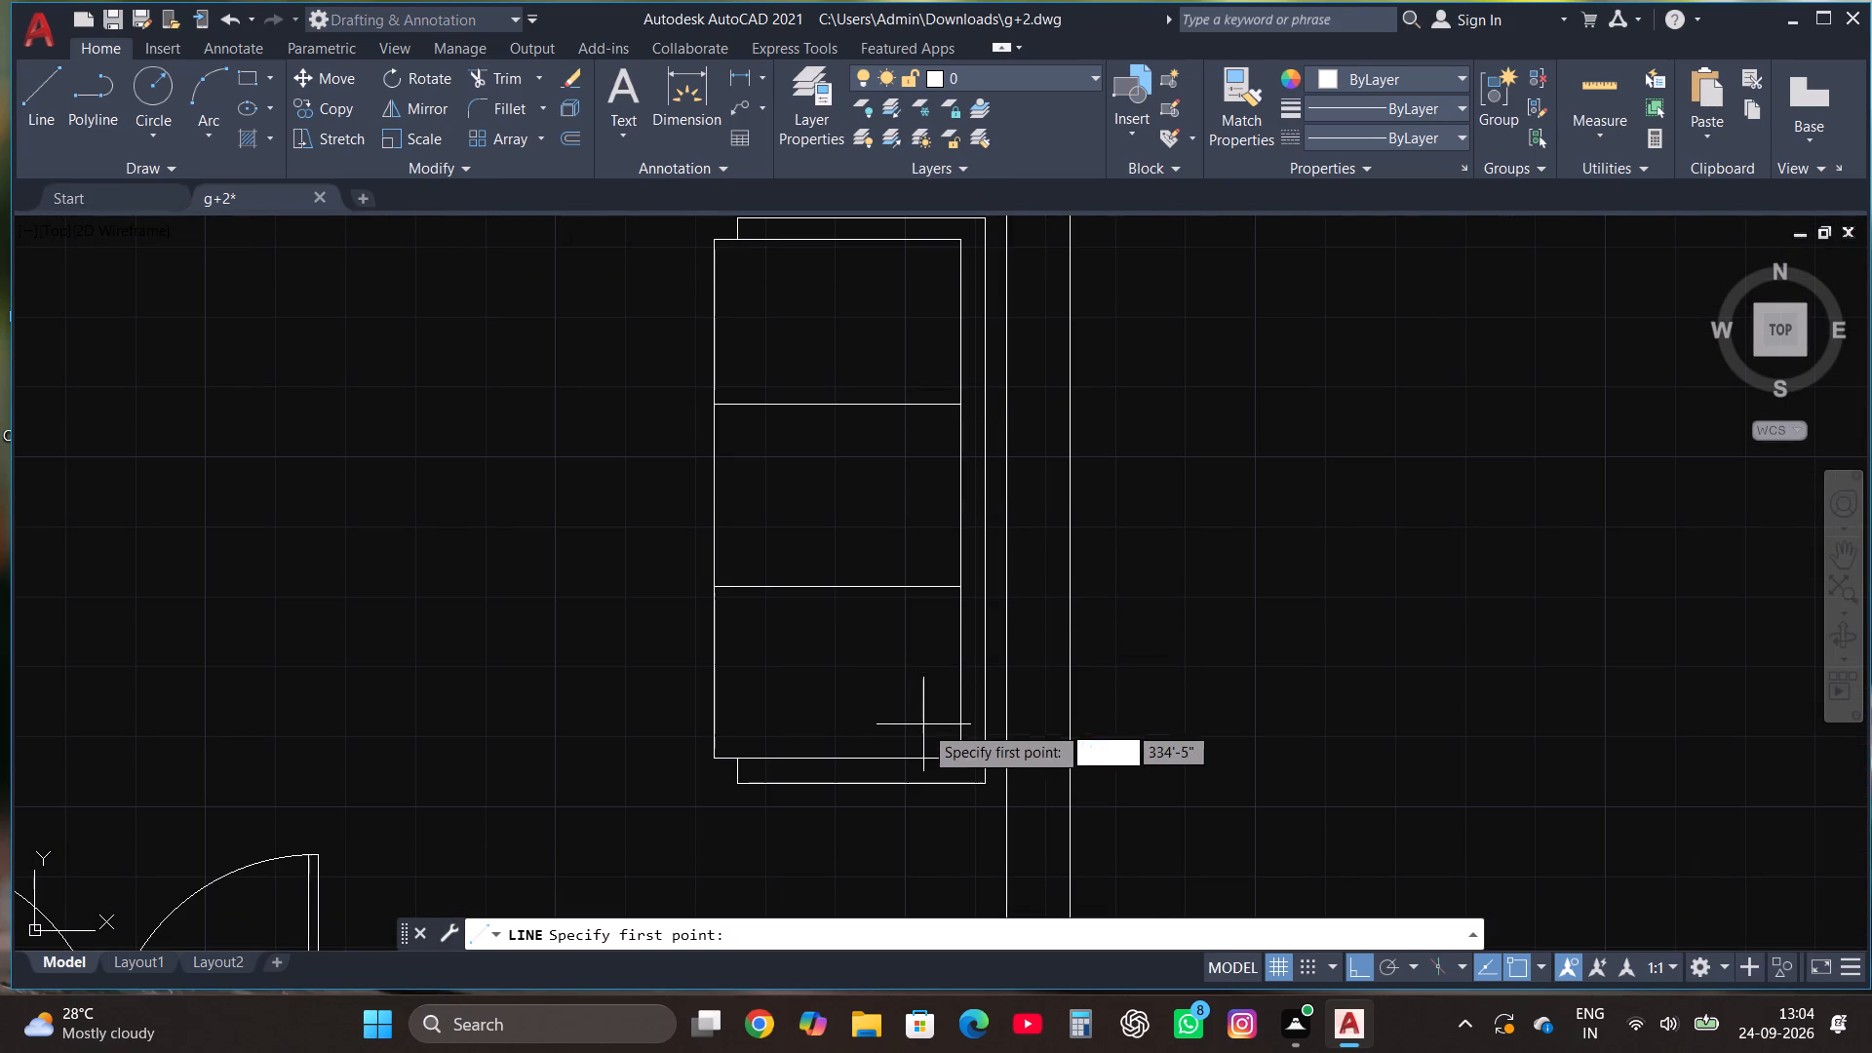
scroll(927, 727, "up", 1)
left_click(945, 779)
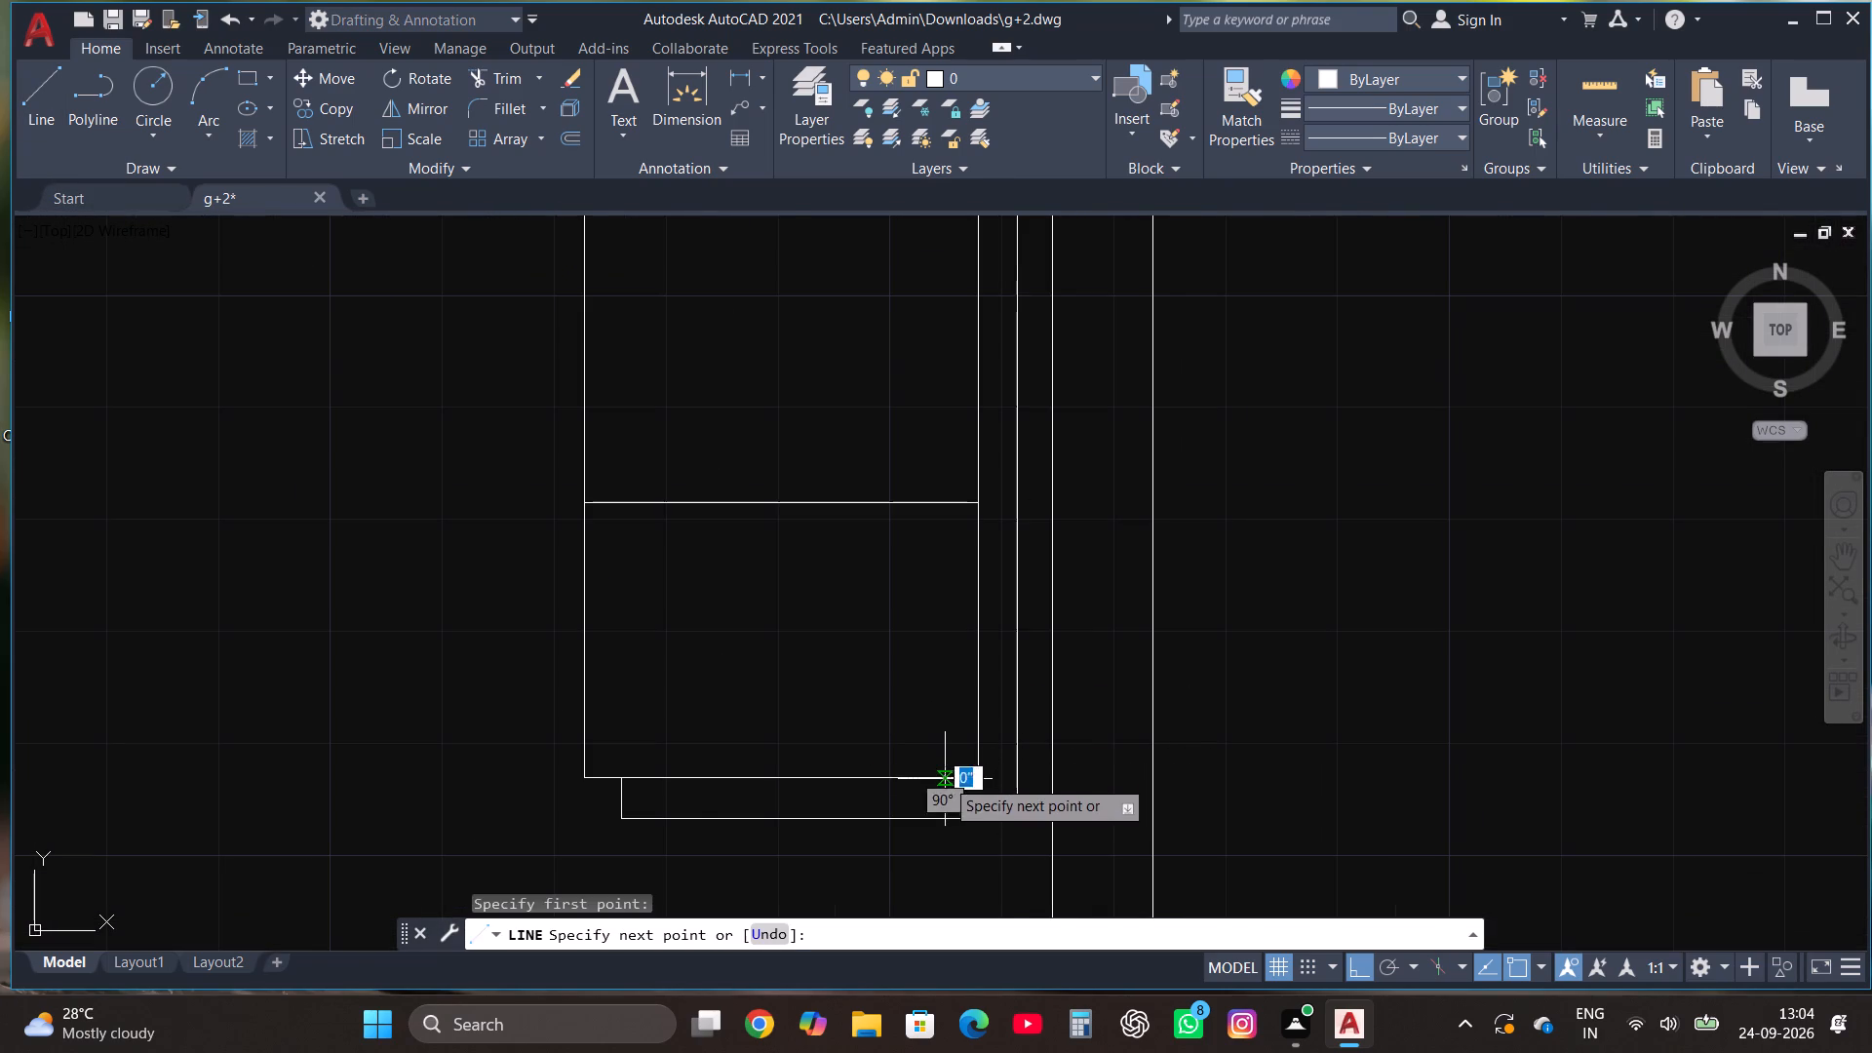
scroll(945, 777, "down", 3)
scroll(926, 434, "up", 3)
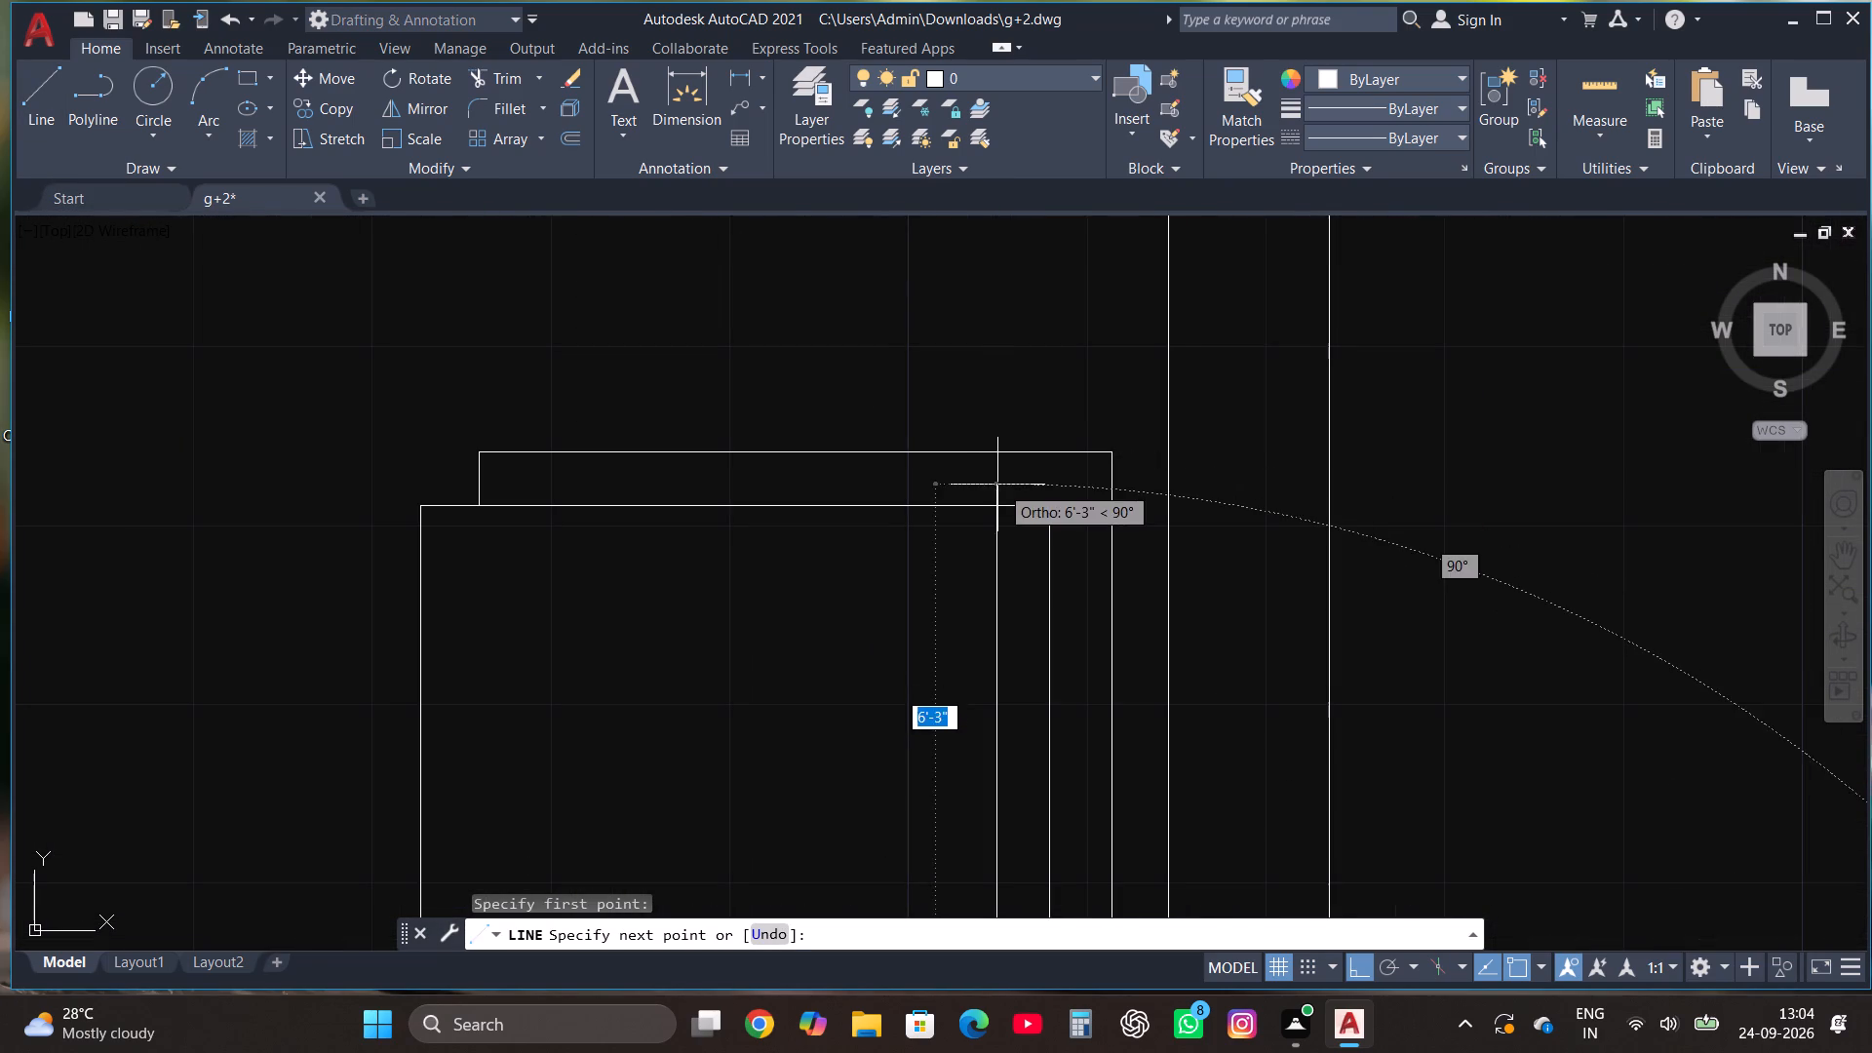
left_click(999, 485)
left_click(494, 69)
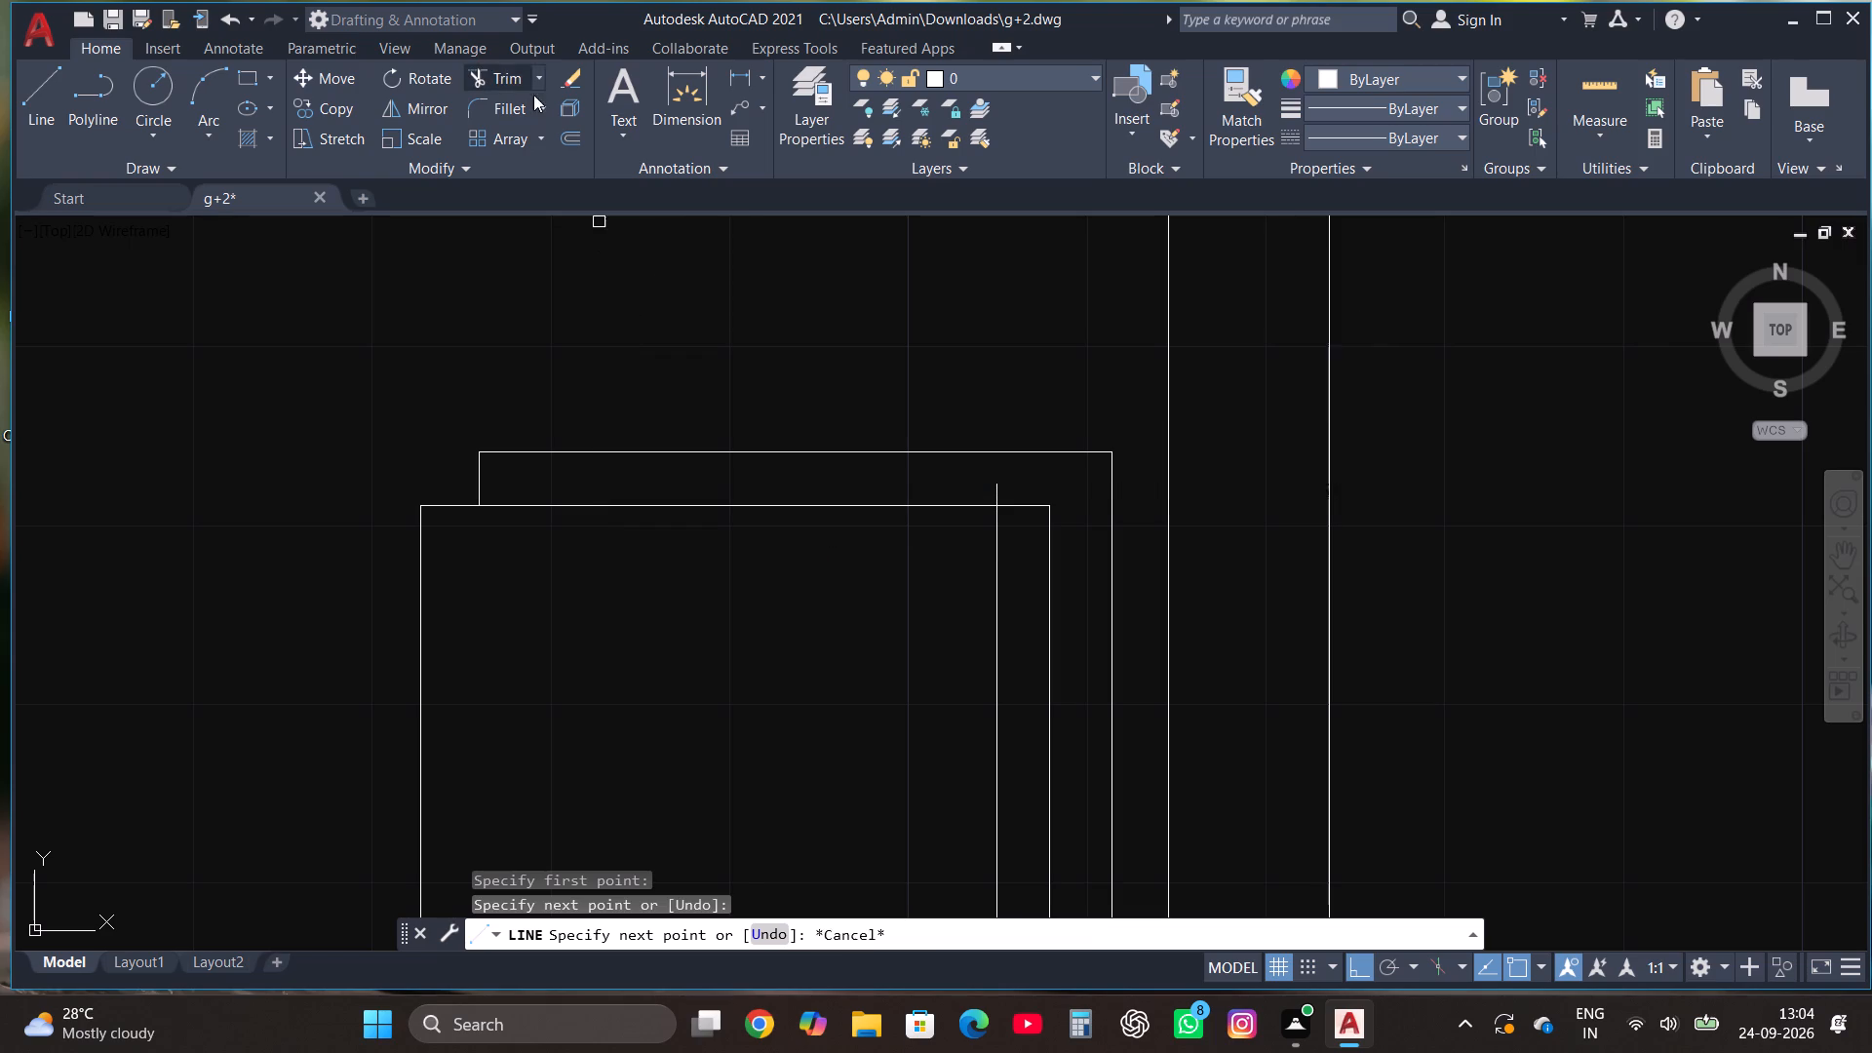
left_click(995, 493)
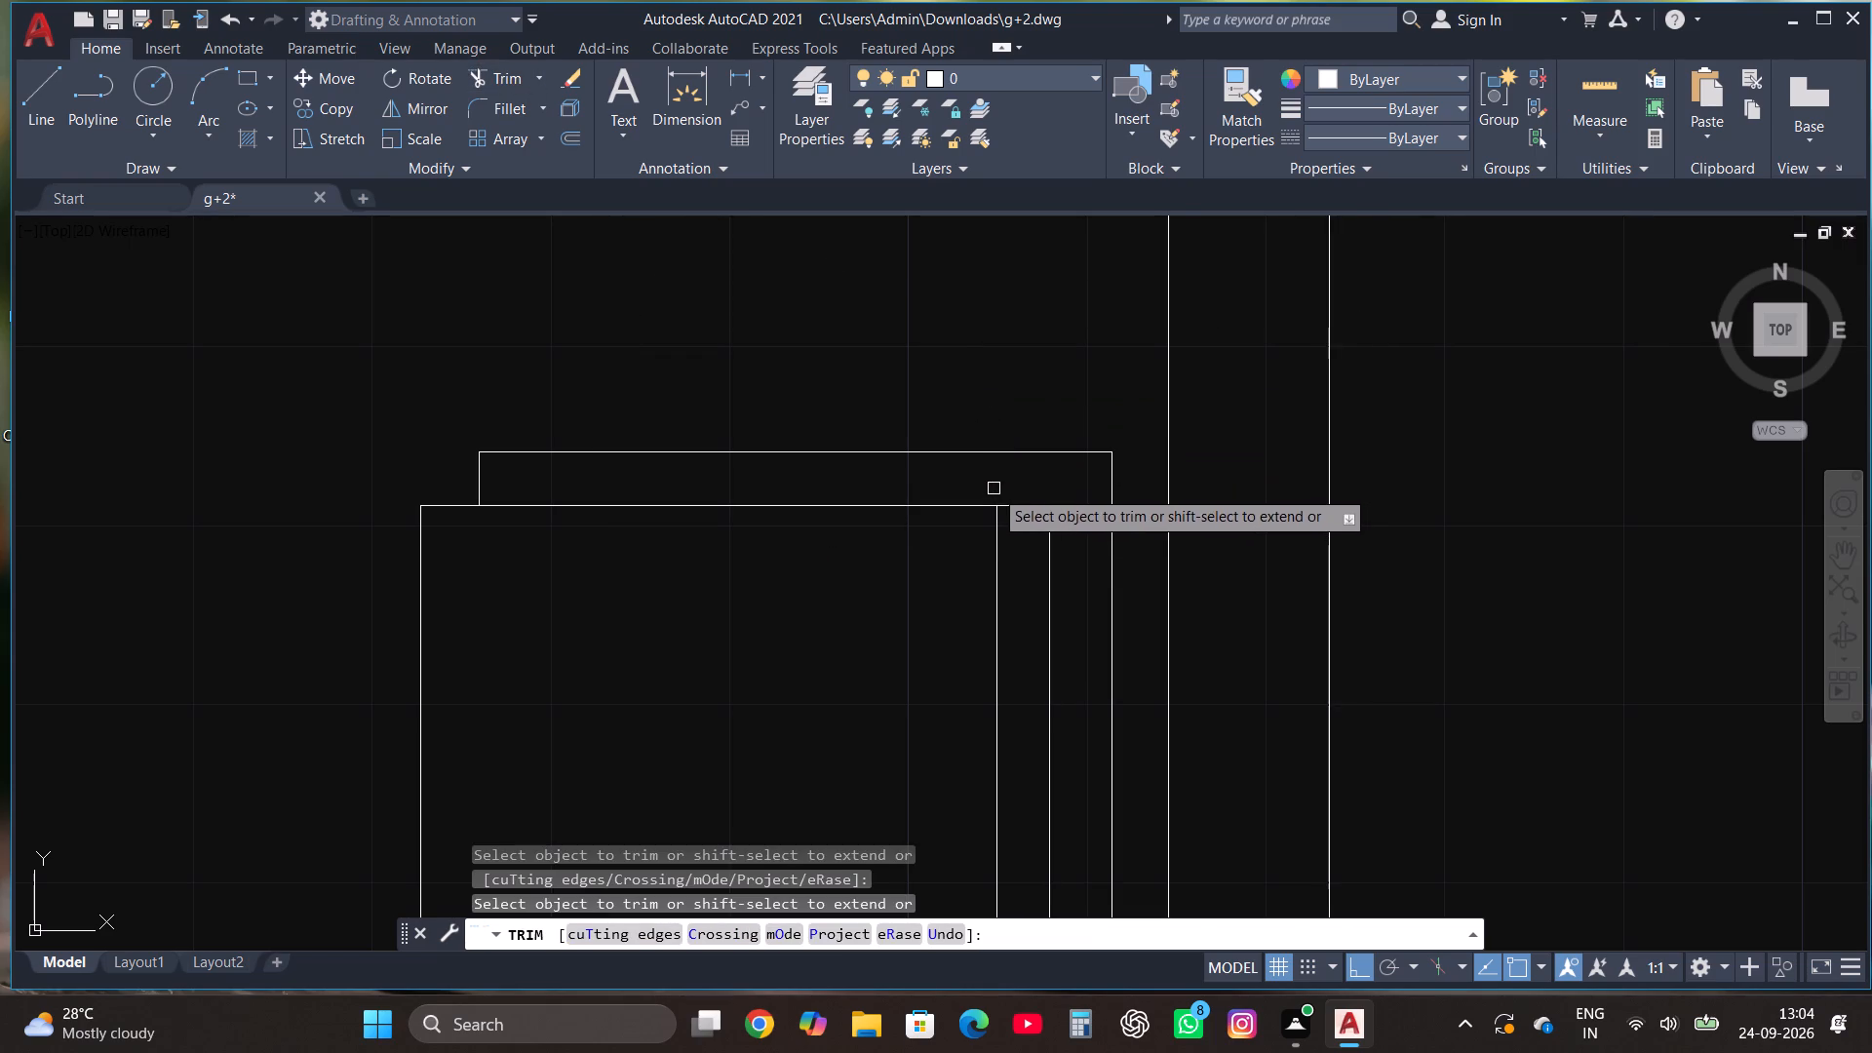
scroll(994, 488, "down", 3)
key("Escape")
Draw a horizontal rectangle of about 5'-8" by 3'-2" just below the wall under the staircase, left of the three-part upright rectangle.
scroll(1085, 465, "down", 1)
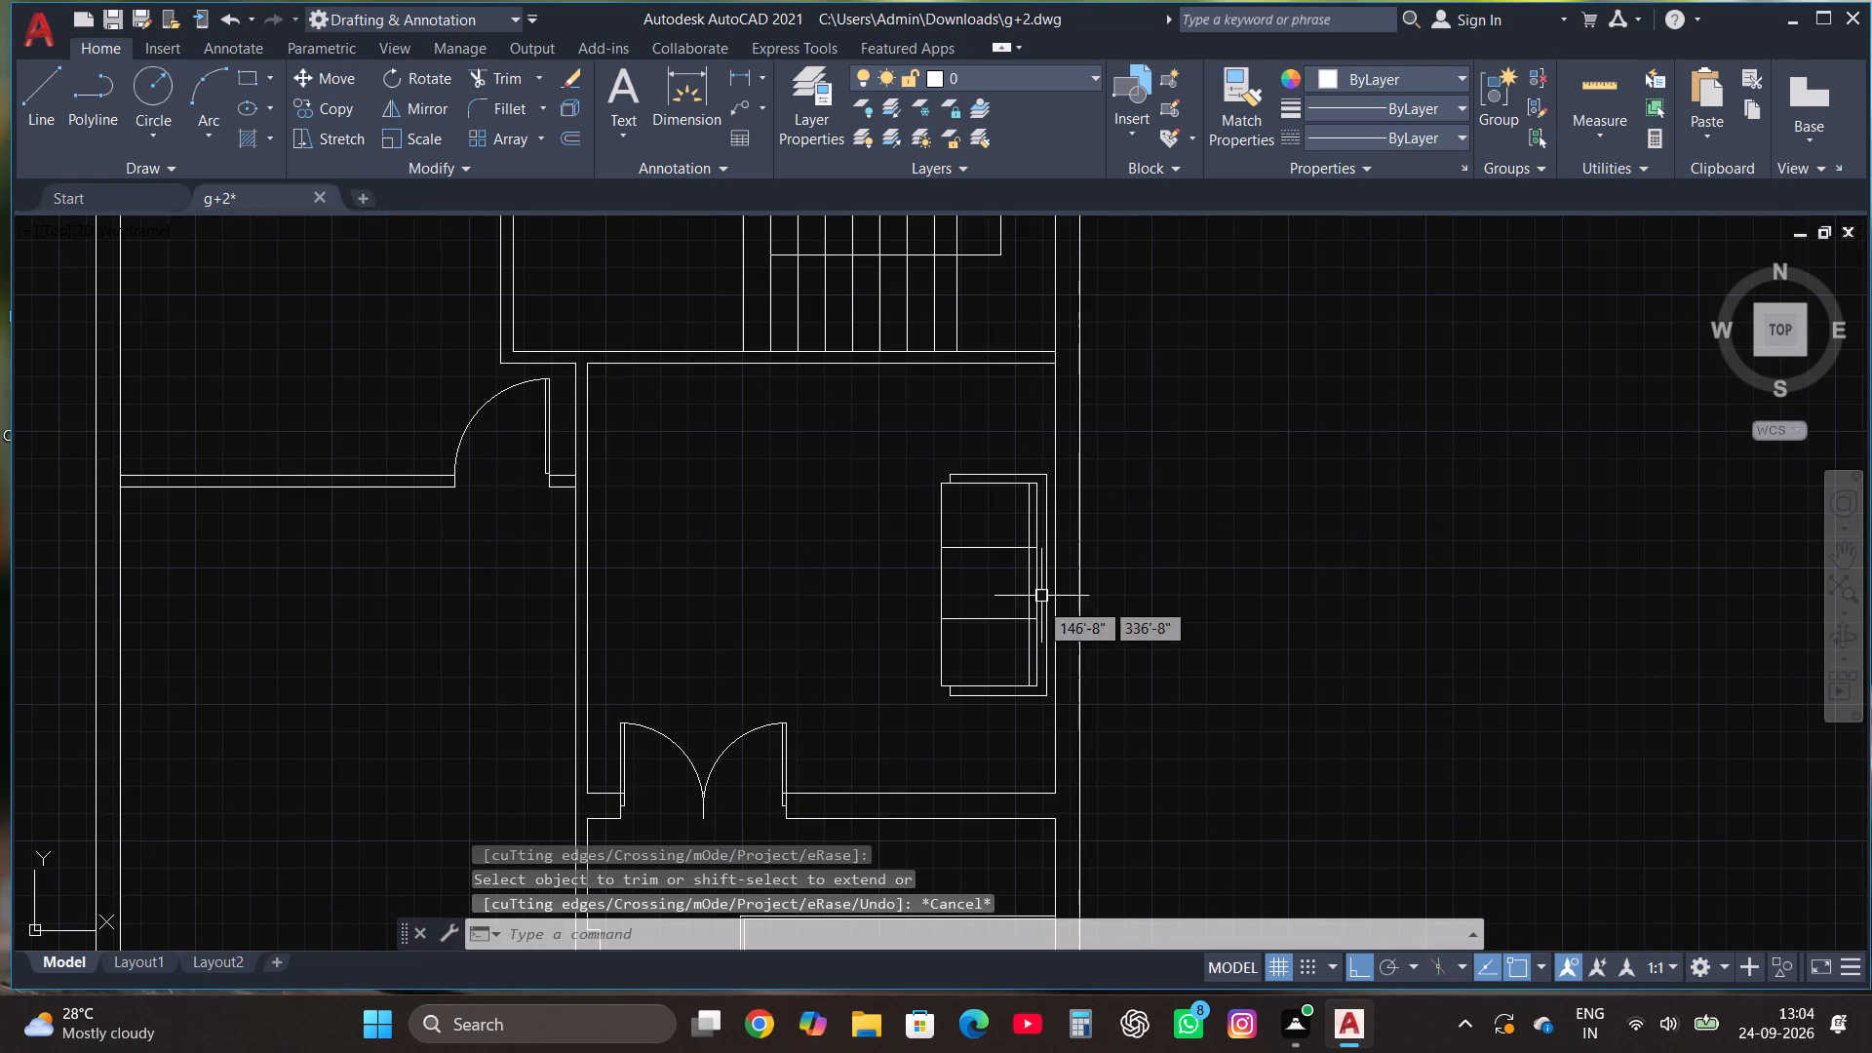
scroll(970, 675, "up", 1)
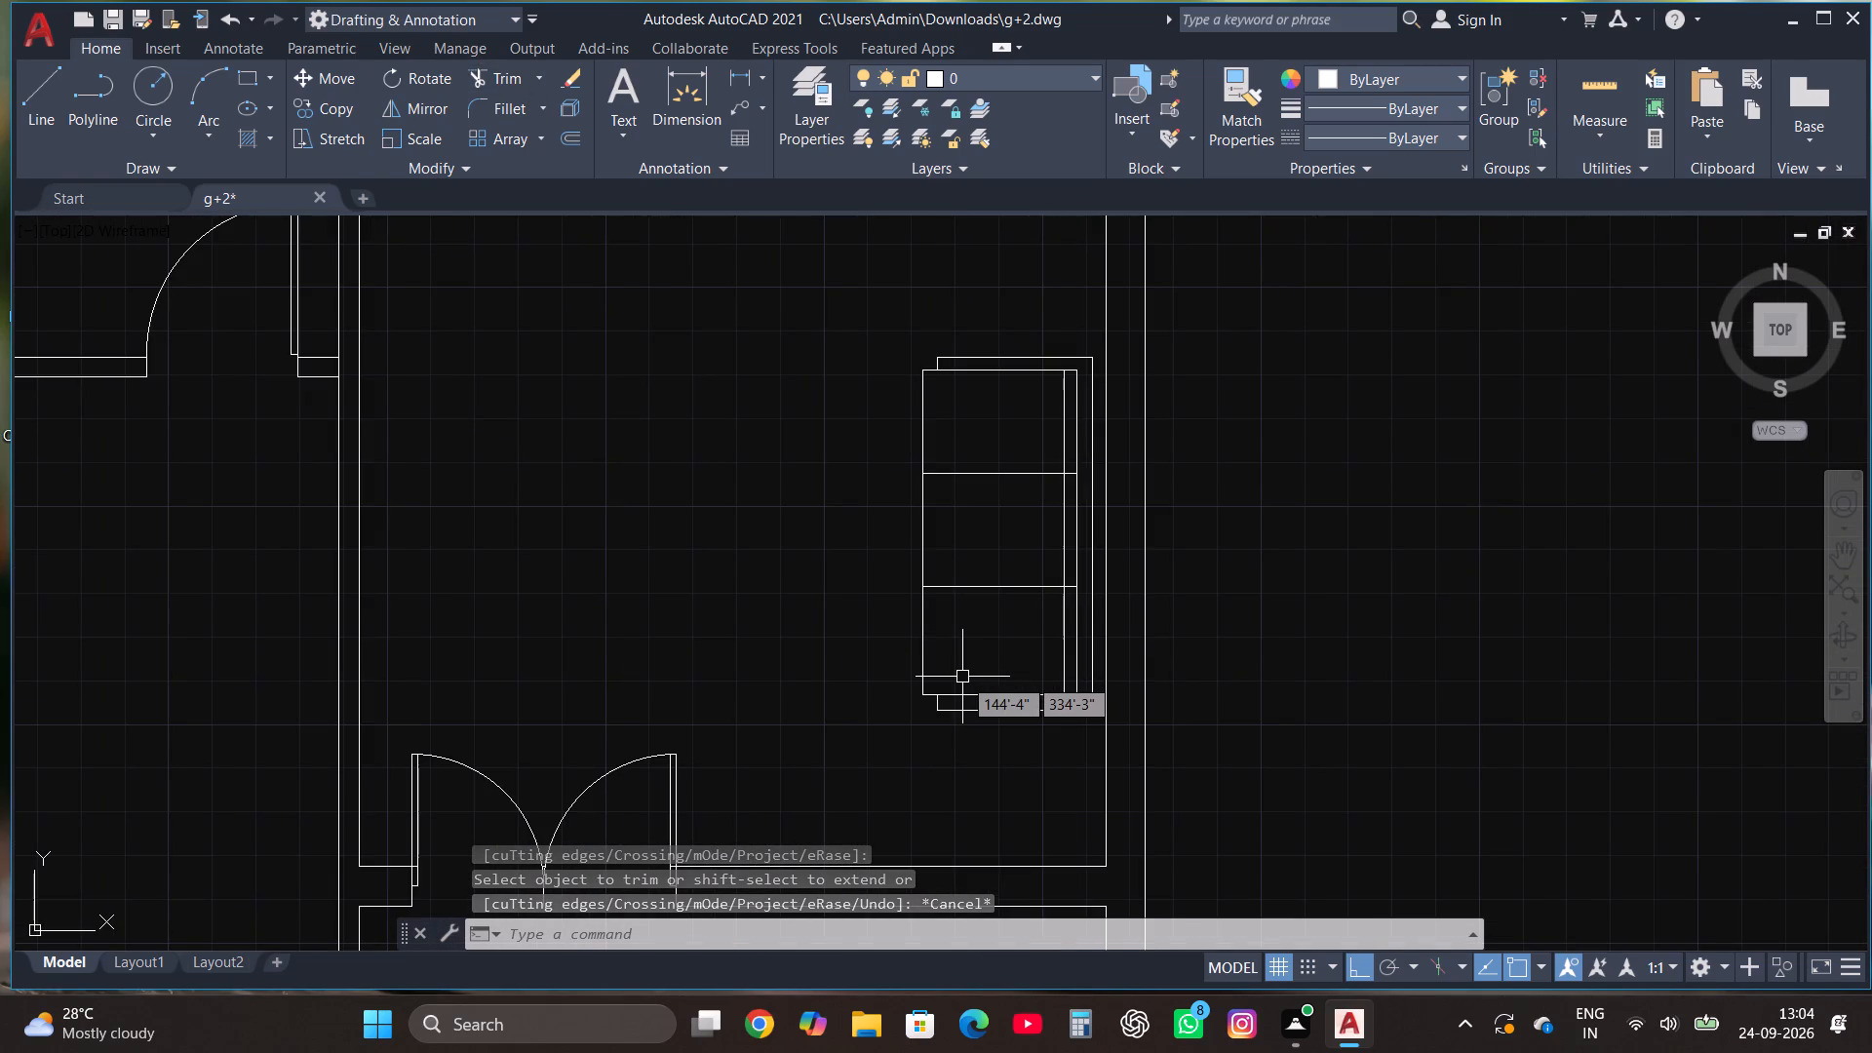
scroll(1062, 847, "down", 2)
scroll(1048, 661, "up", 1)
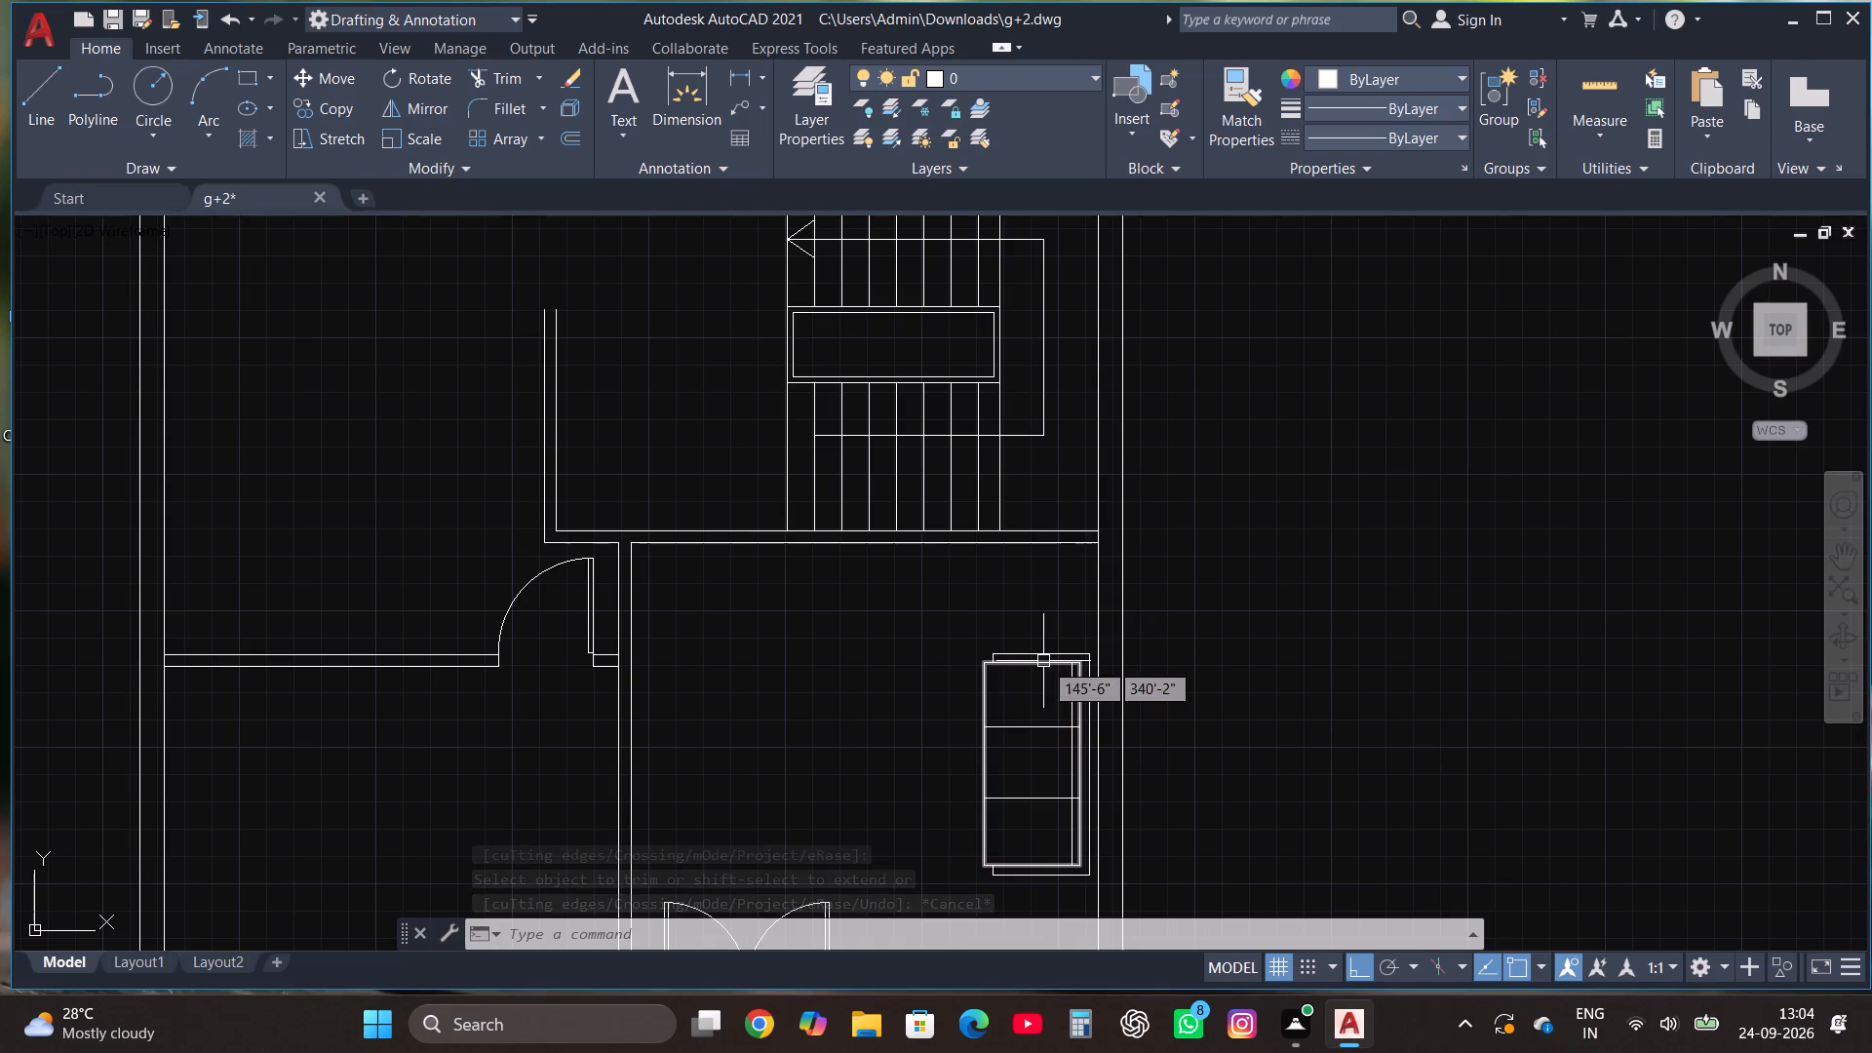
left_click(250, 82)
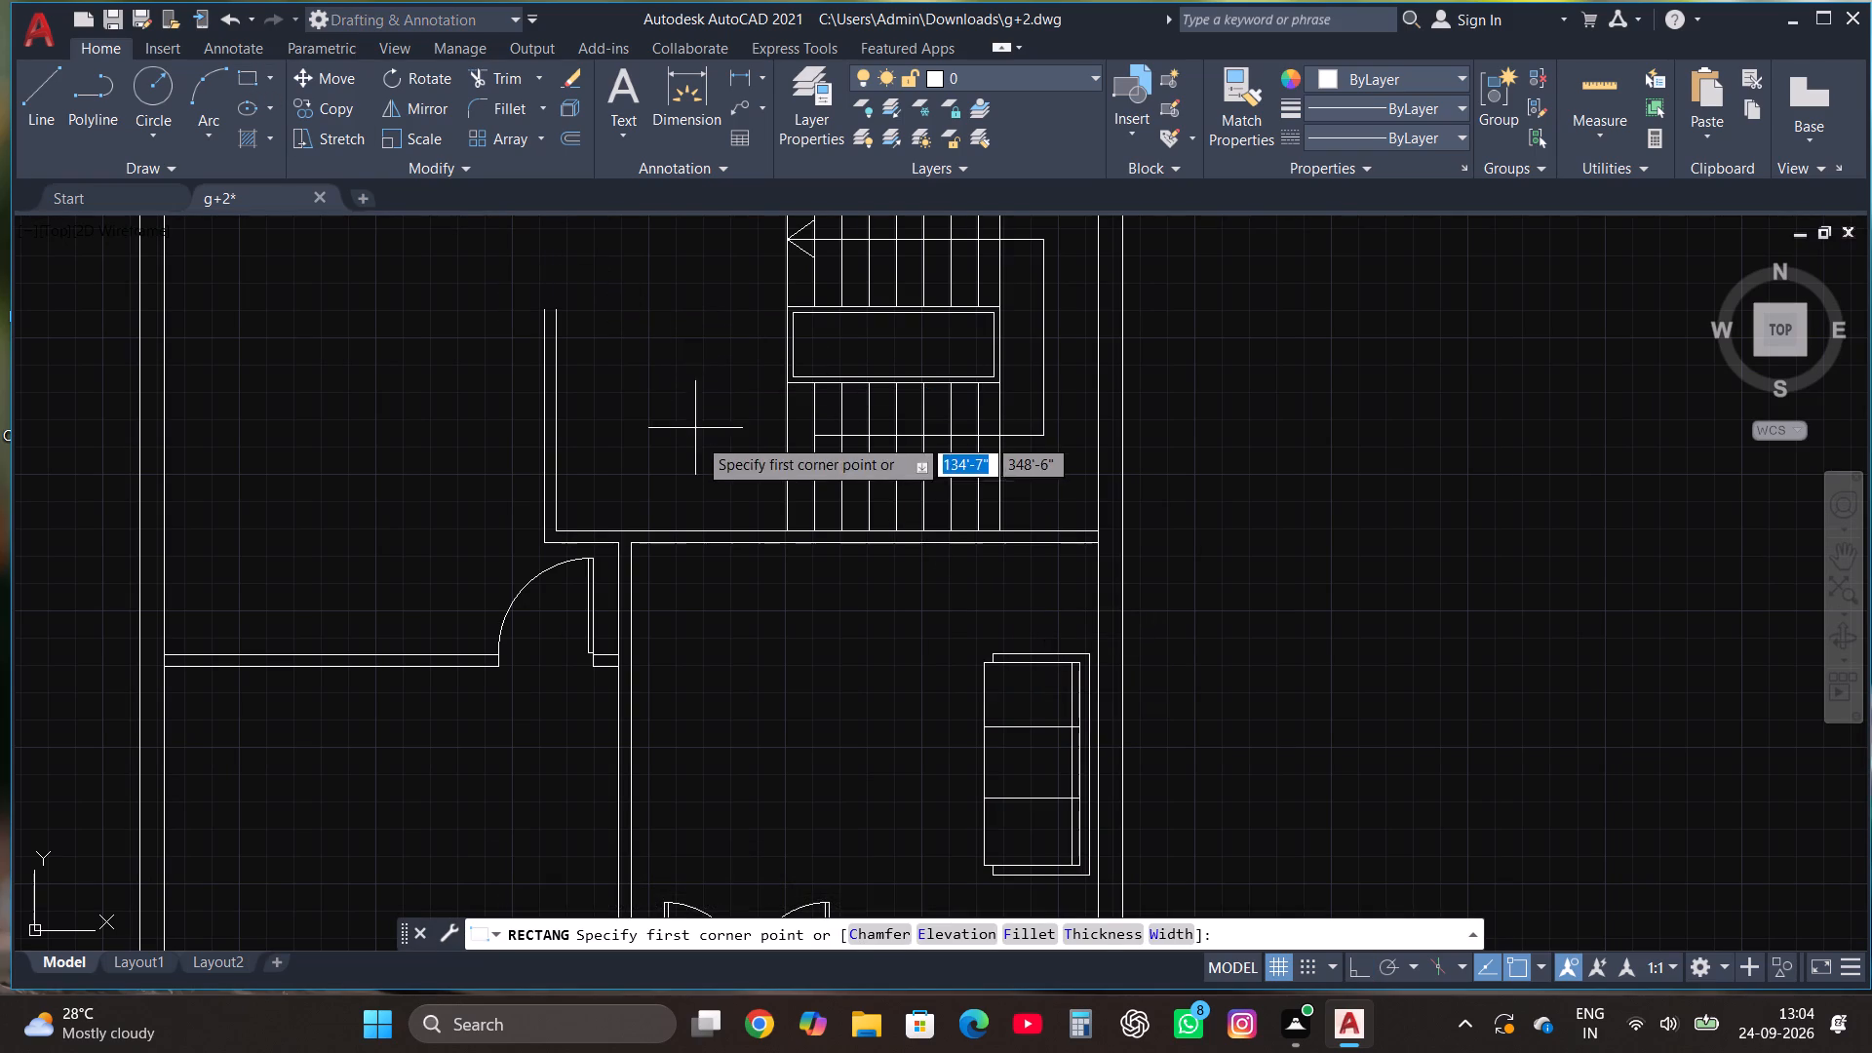
left_click(958, 655)
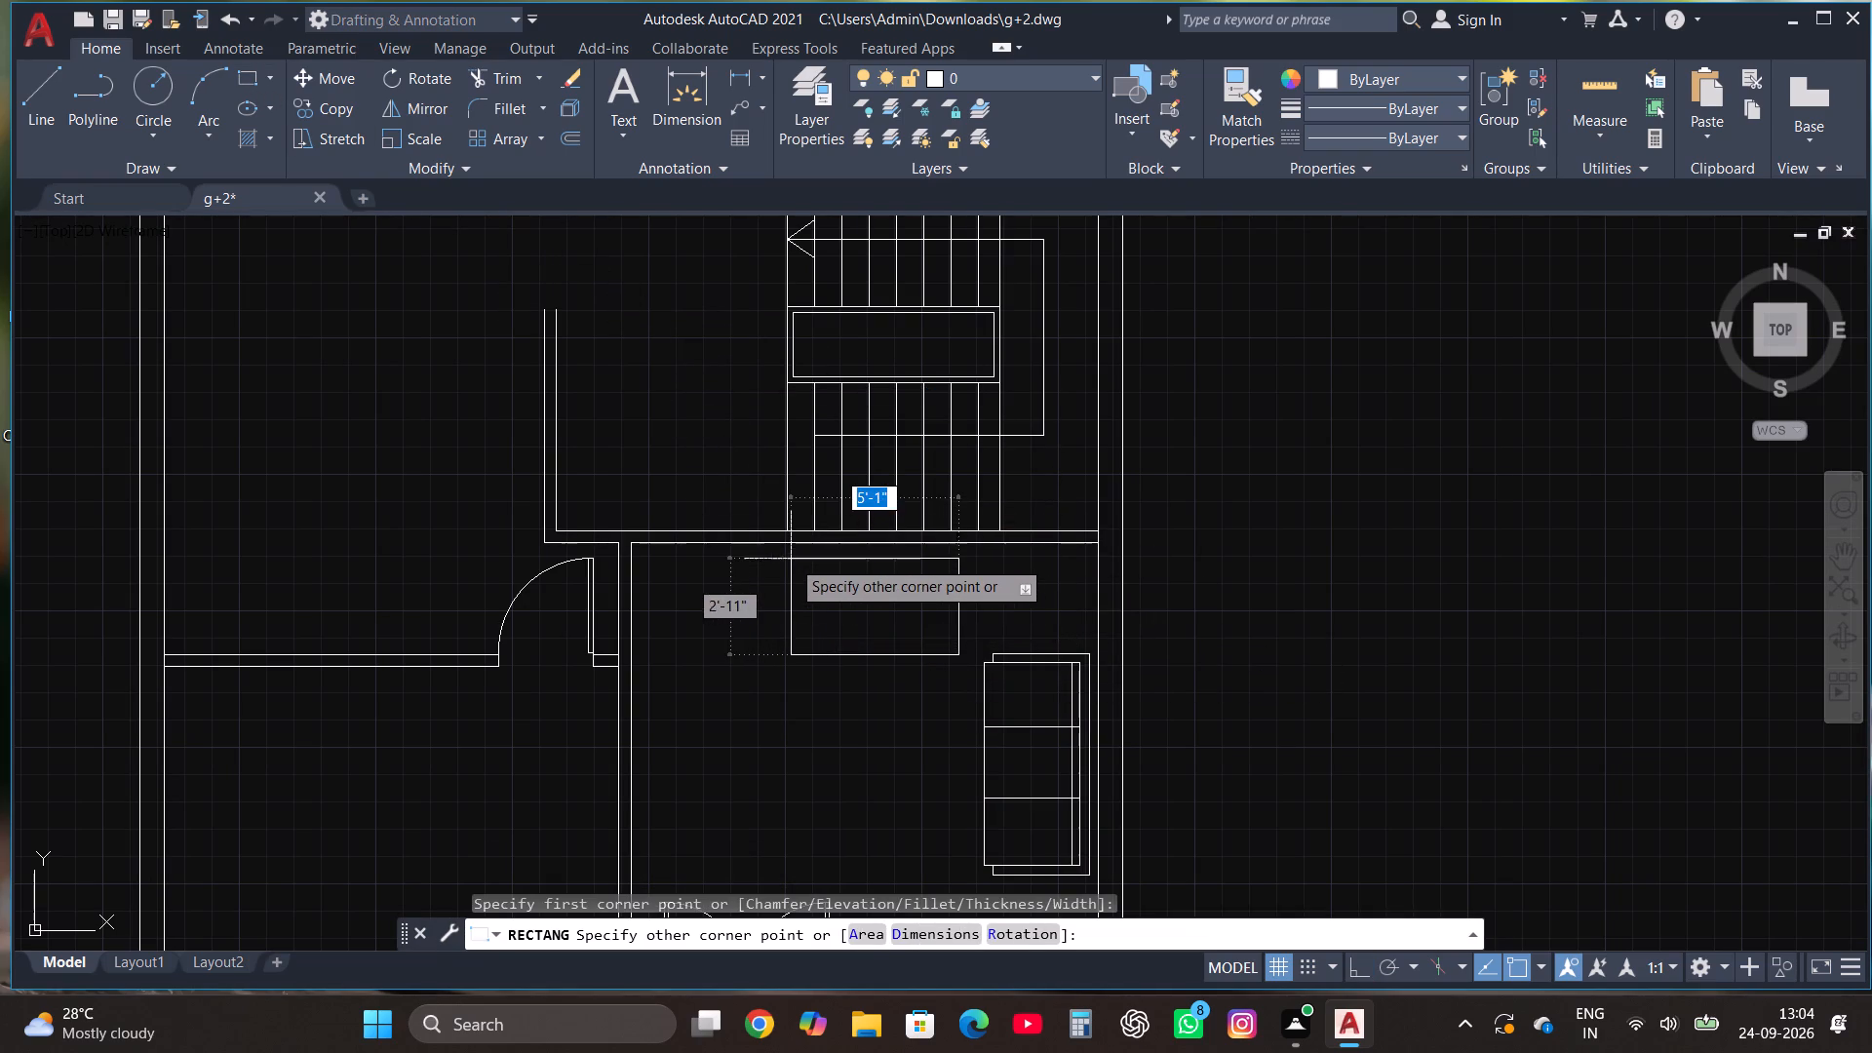
left_click(770, 550)
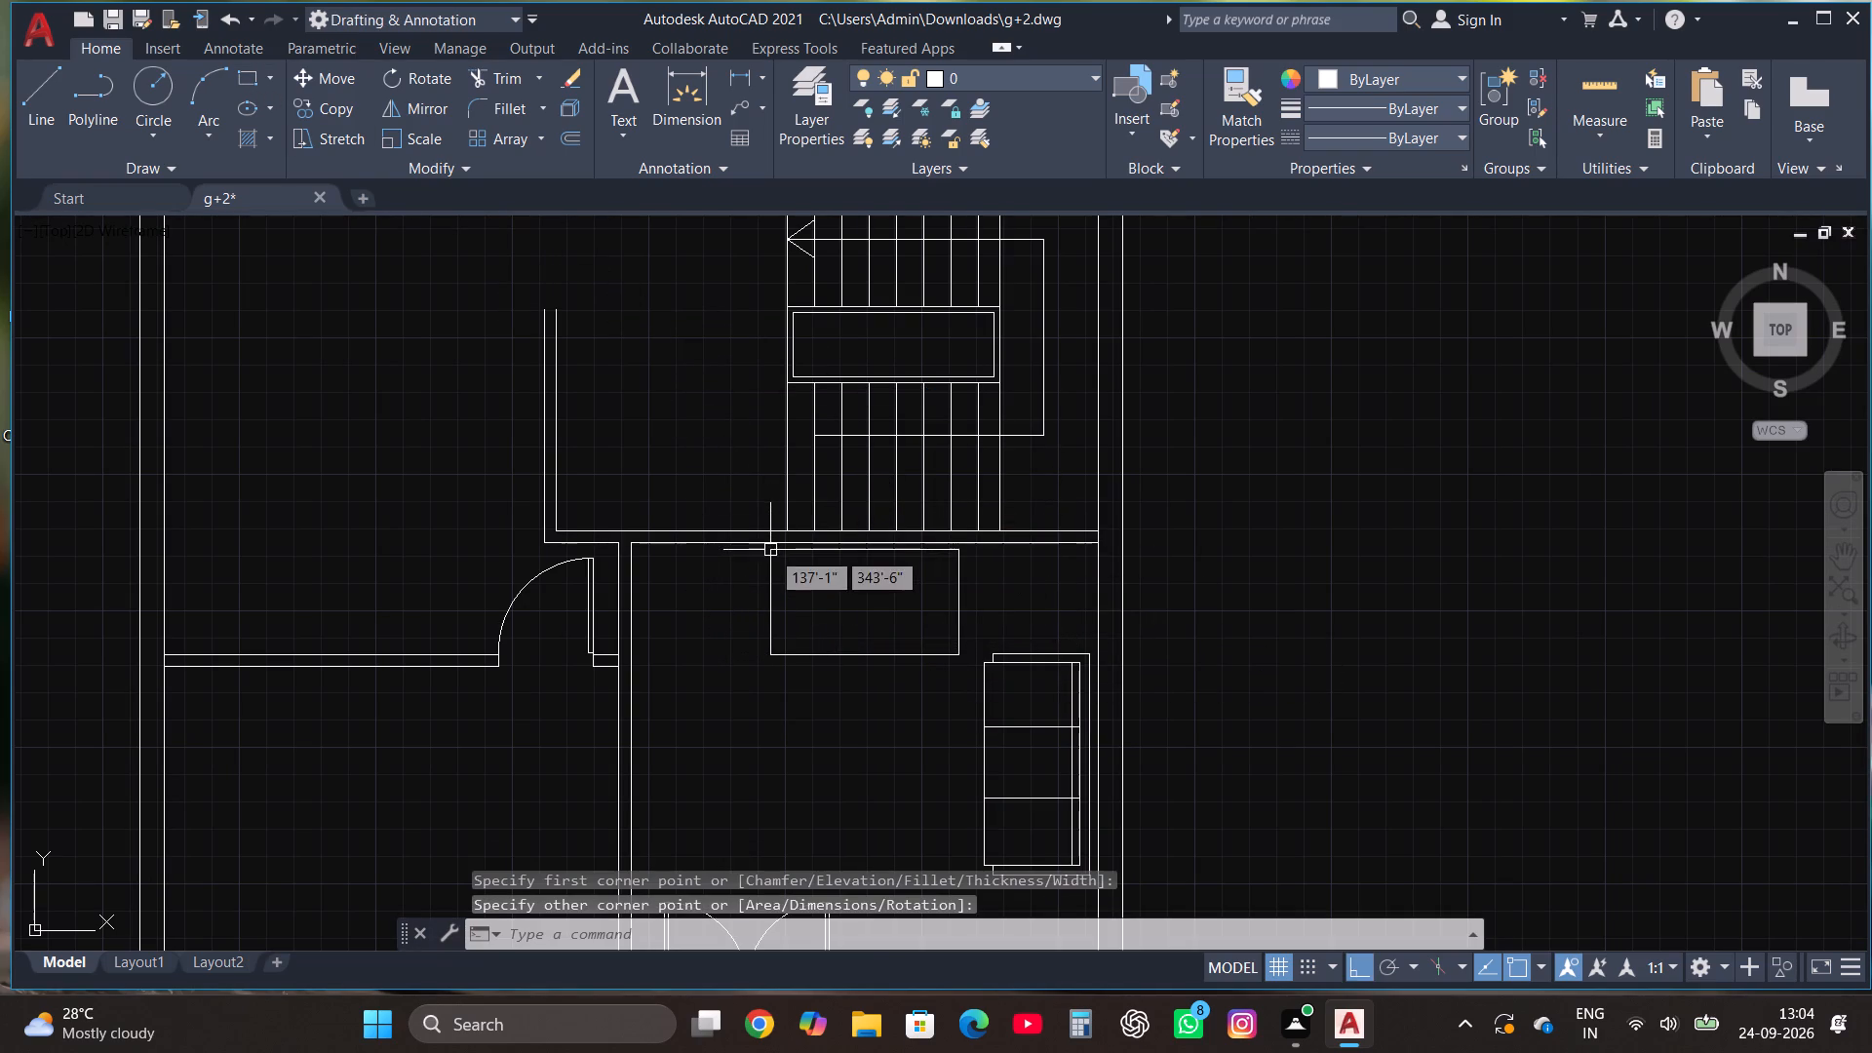
Draw a vertical line up across the wall below the staircase, slightly left of the new horizontal rectangle.
scroll(756, 461, "up", 1)
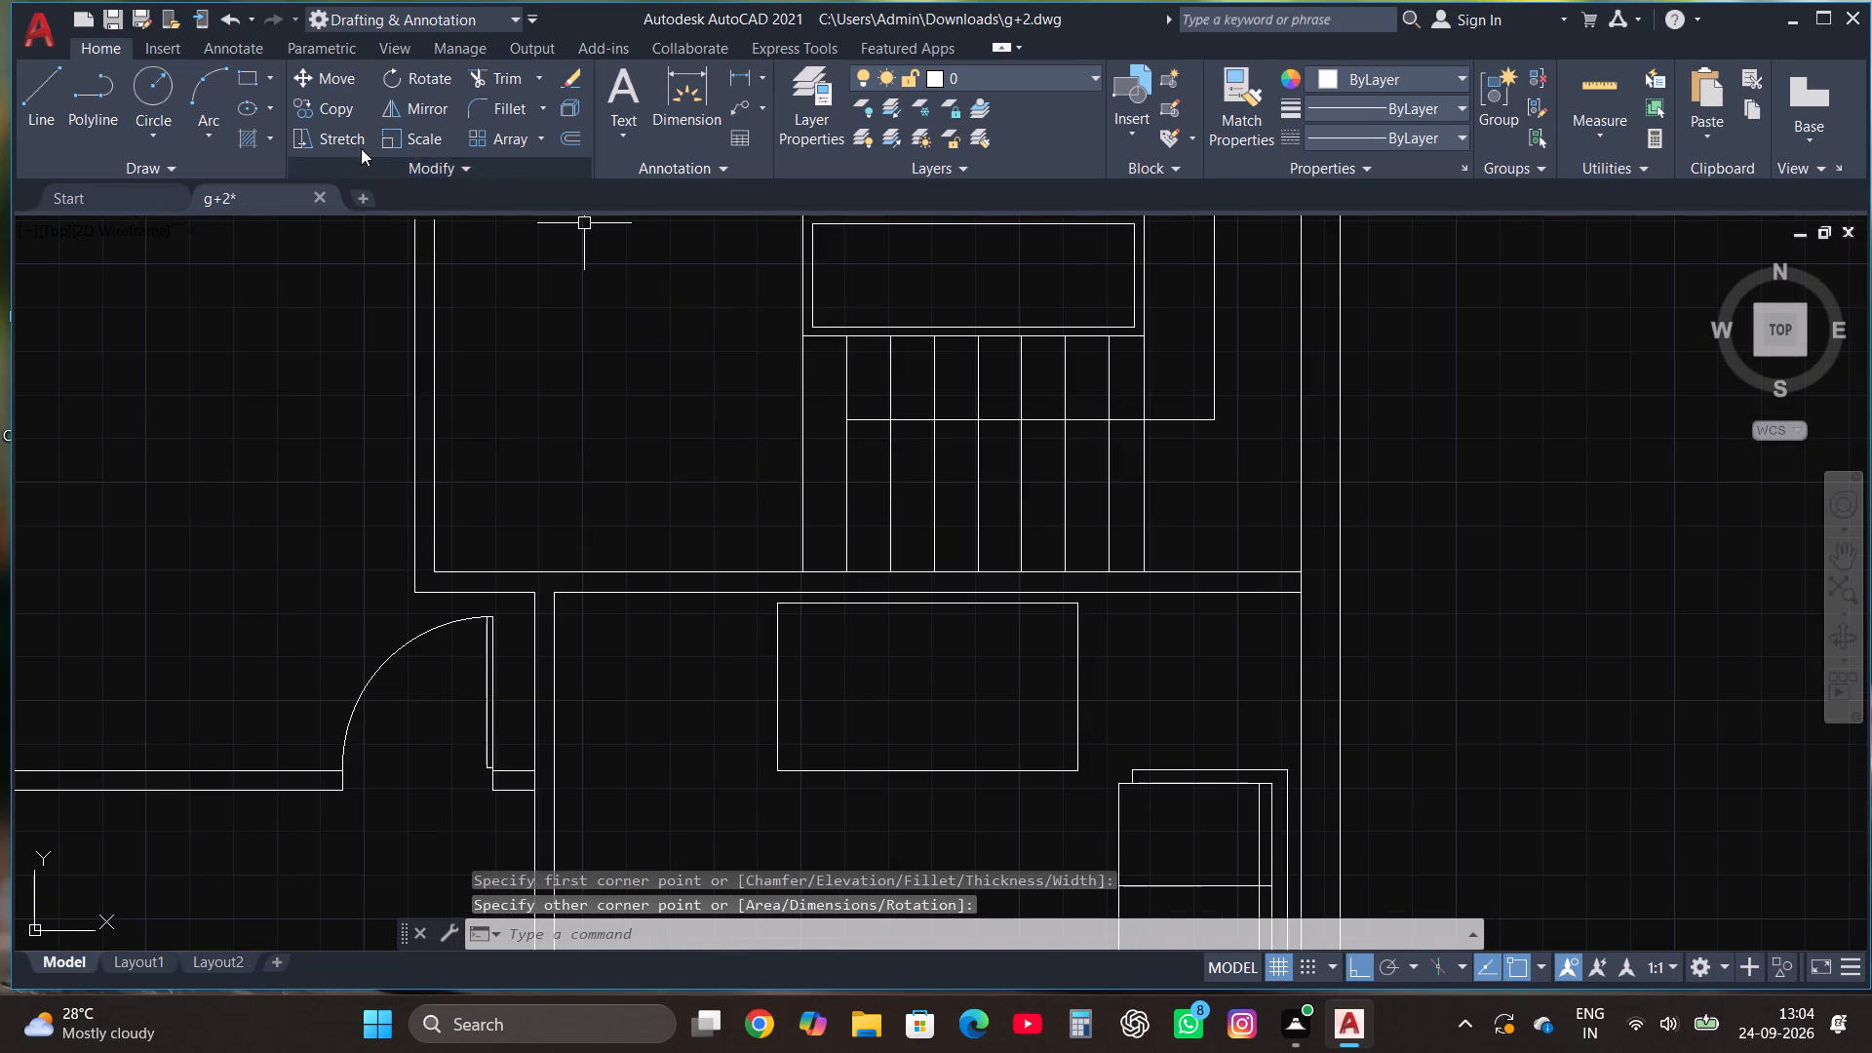
left_click(39, 96)
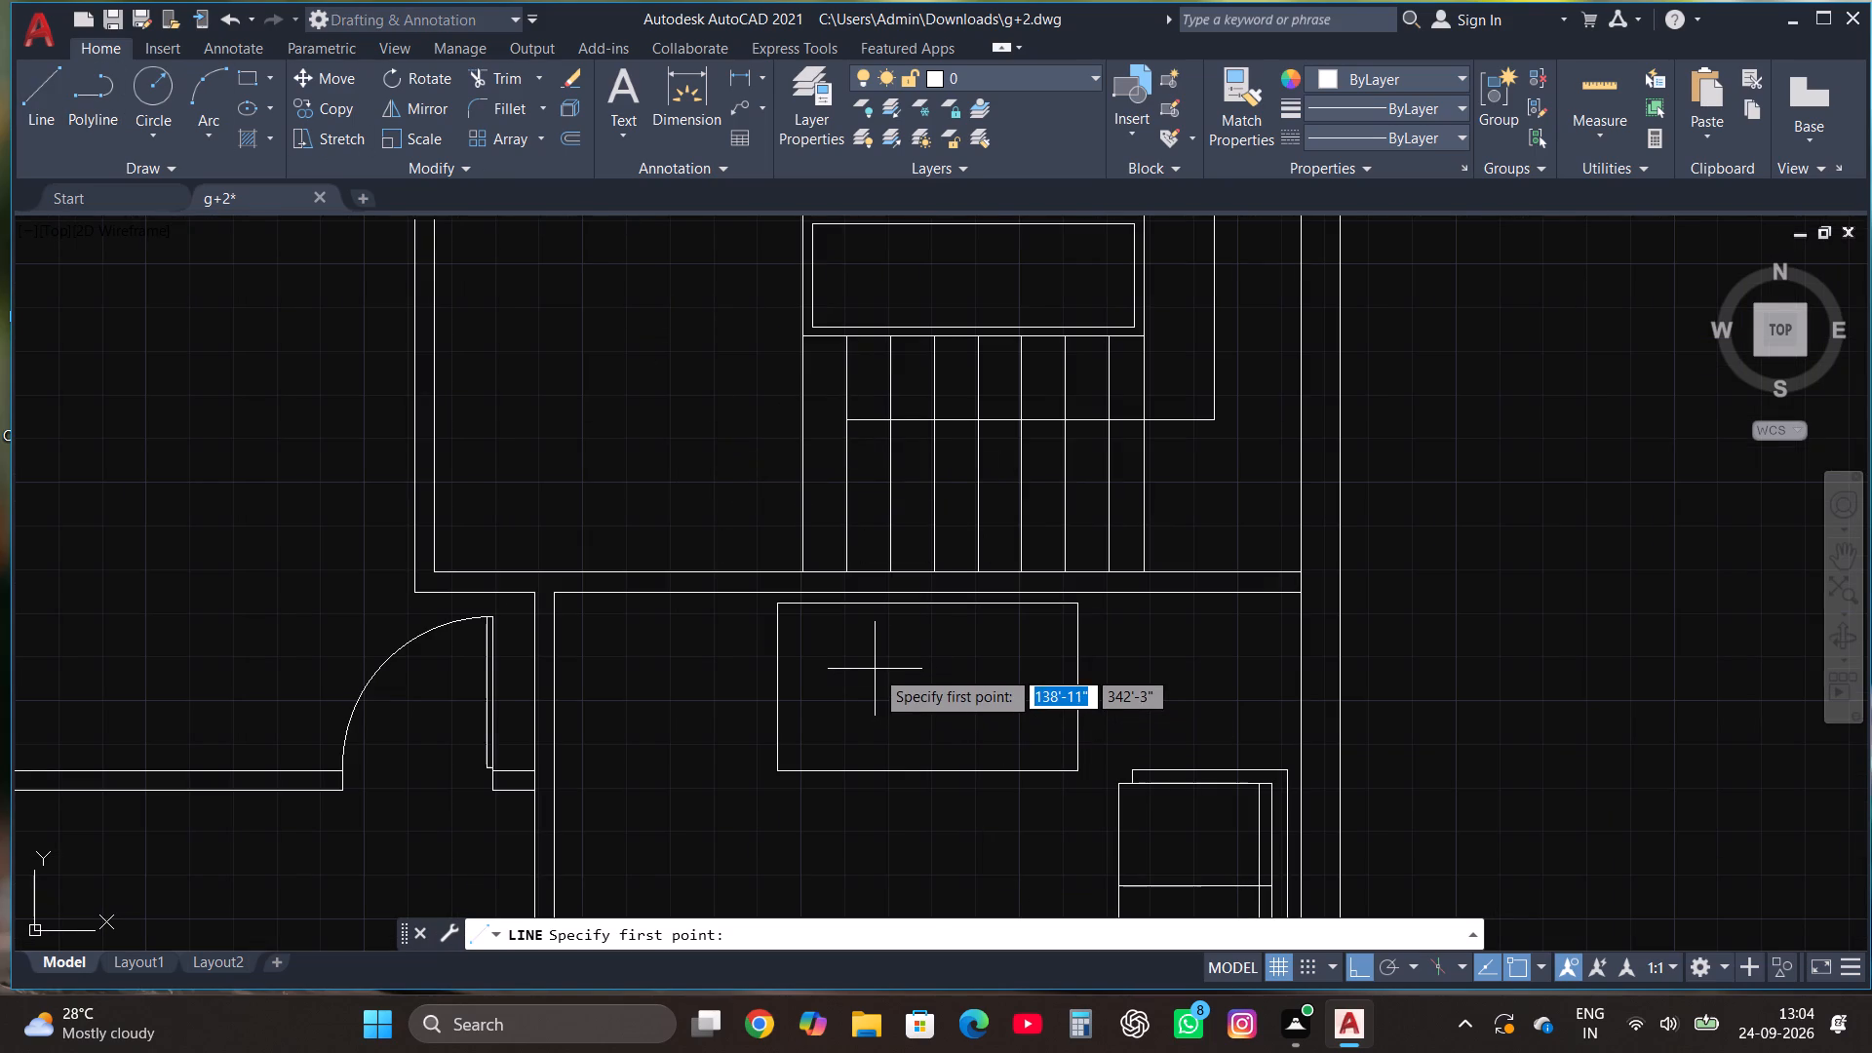
left_click(763, 592)
left_click(773, 492)
key("Escape")
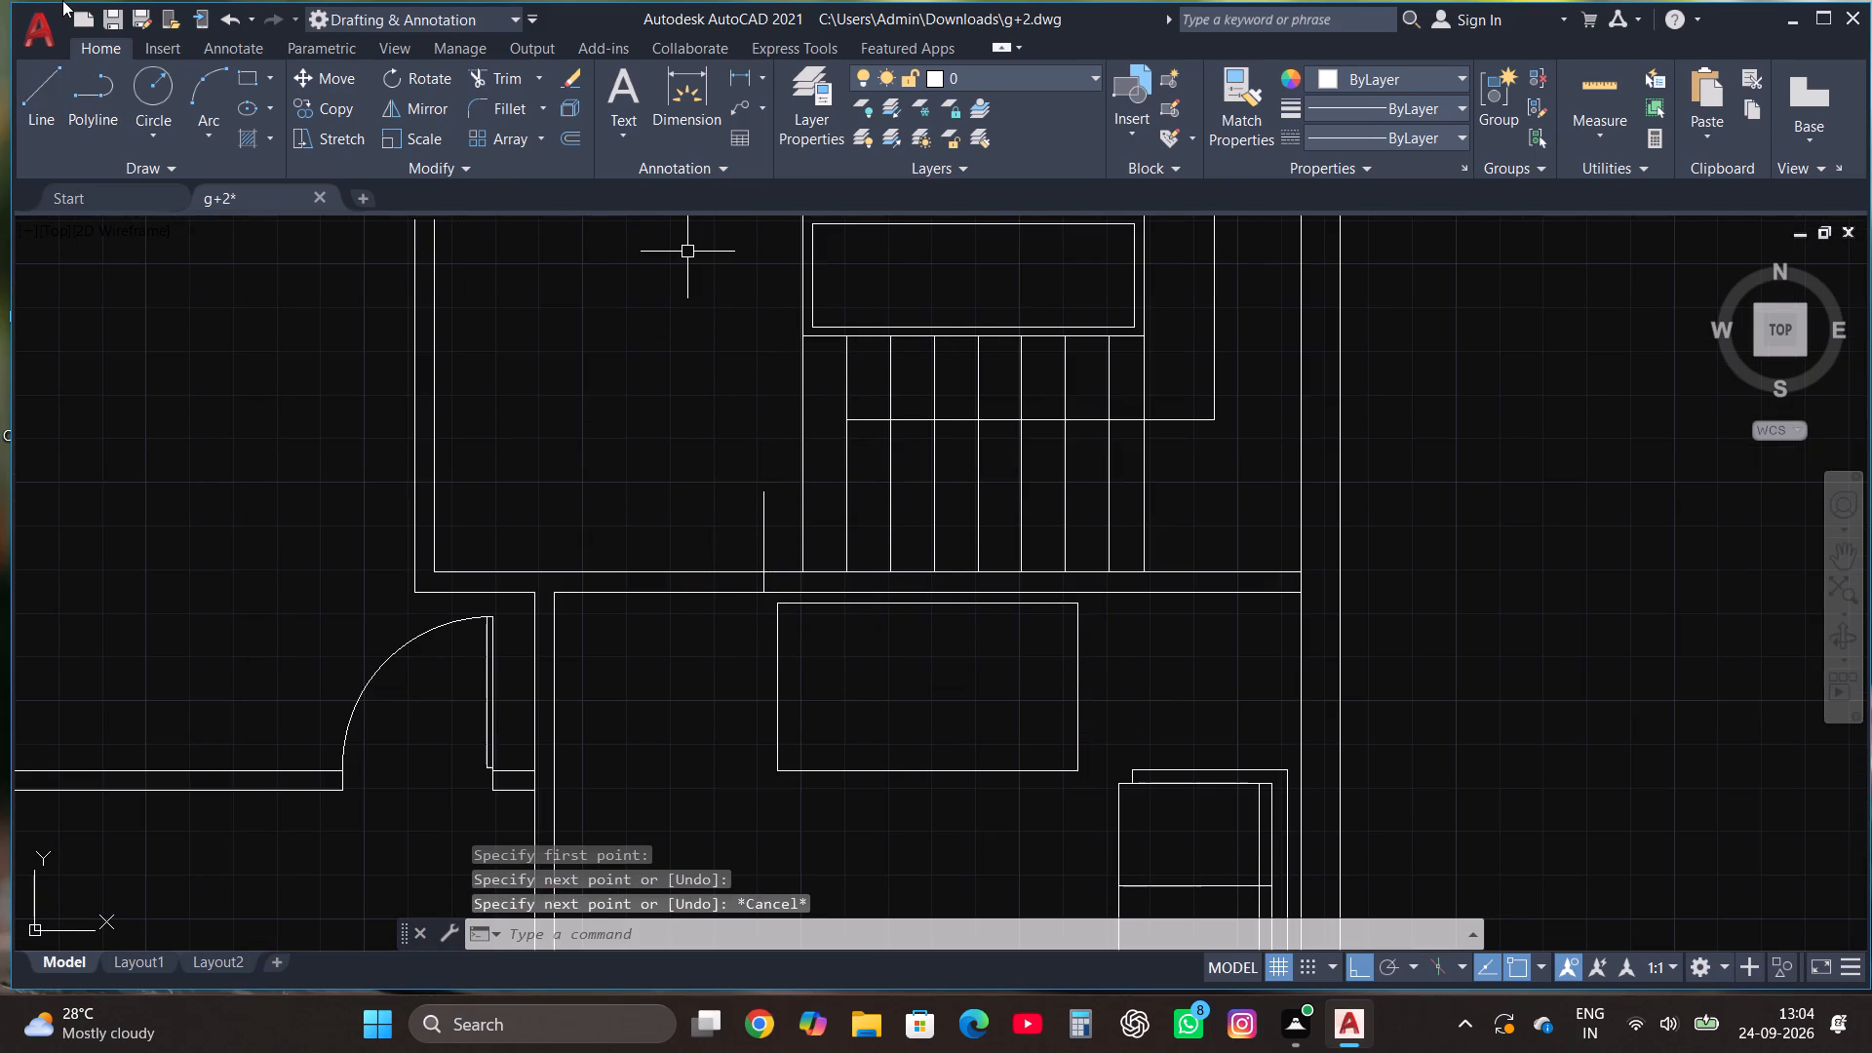
Trim the short vertical line where it extends above the wall below the staircase.
left_click(509, 77)
left_click(765, 517)
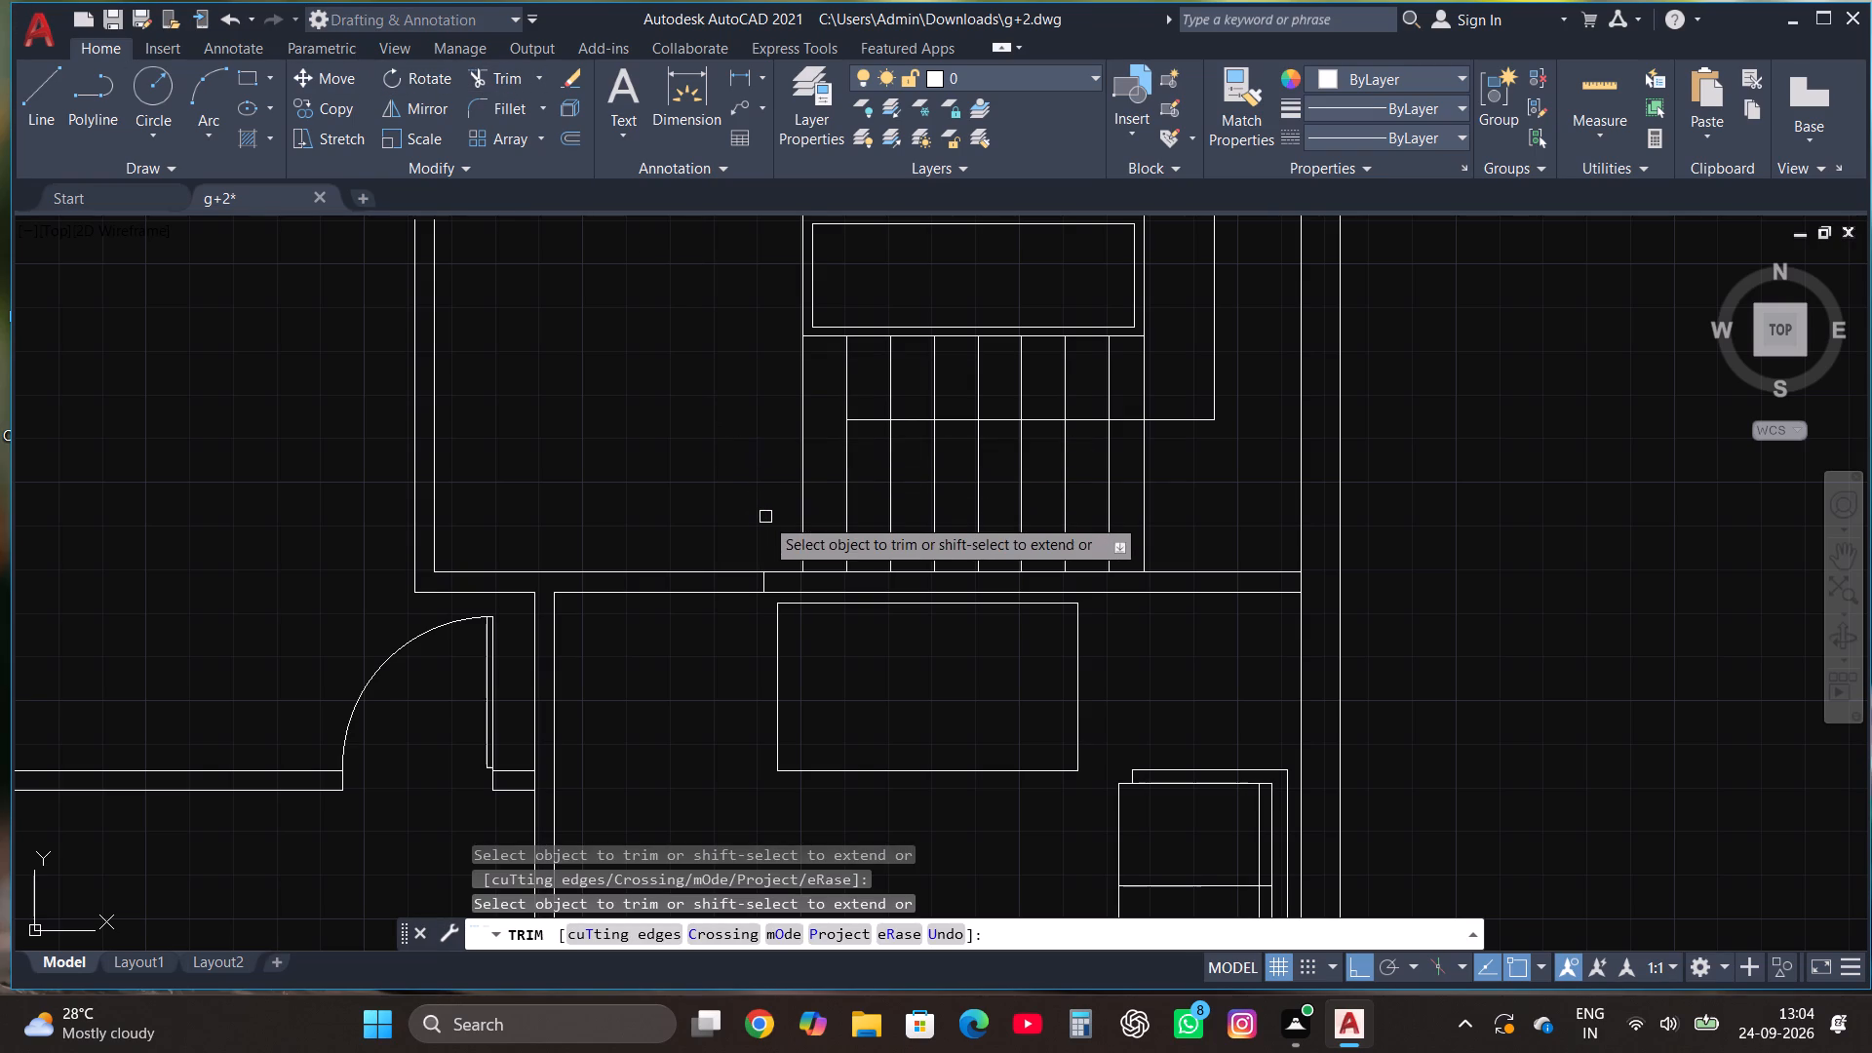
key("Escape")
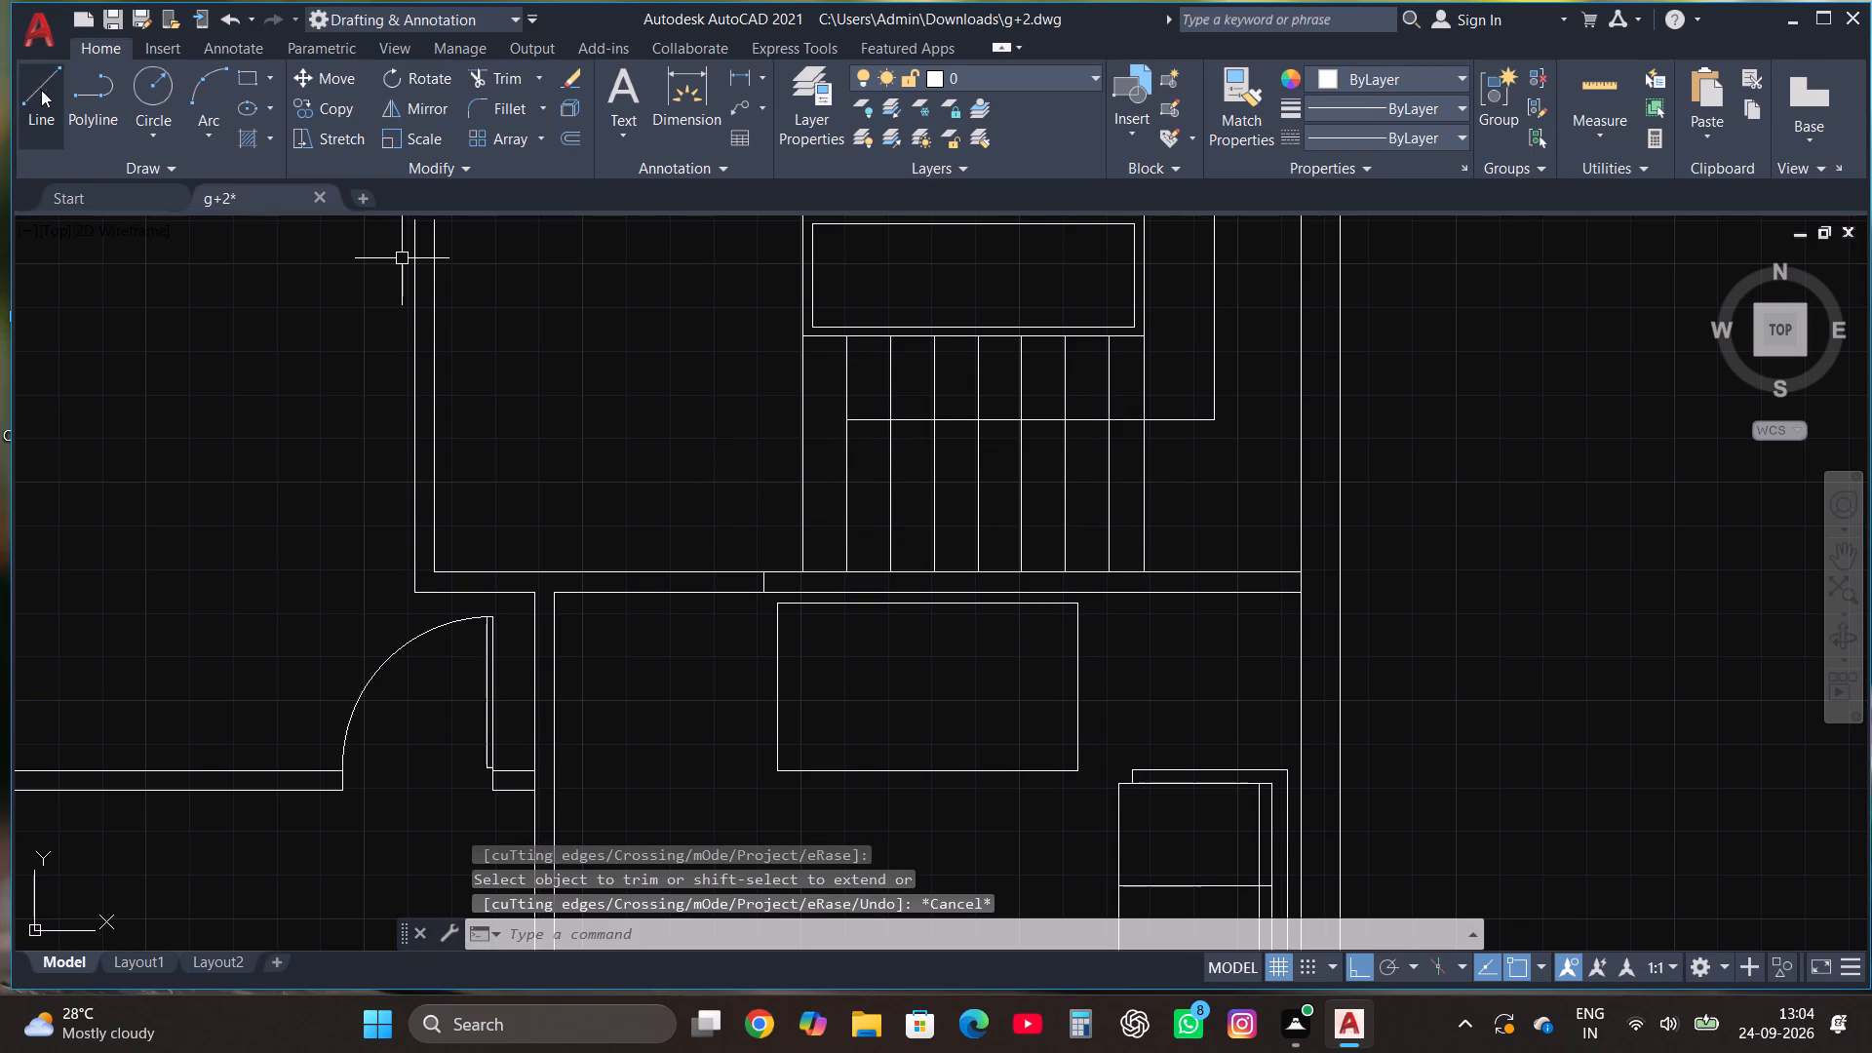
Cut an opening in the wall below the staircase, between a new vertical line from the inner partition corner and the short vertical line.
left_click(43, 93)
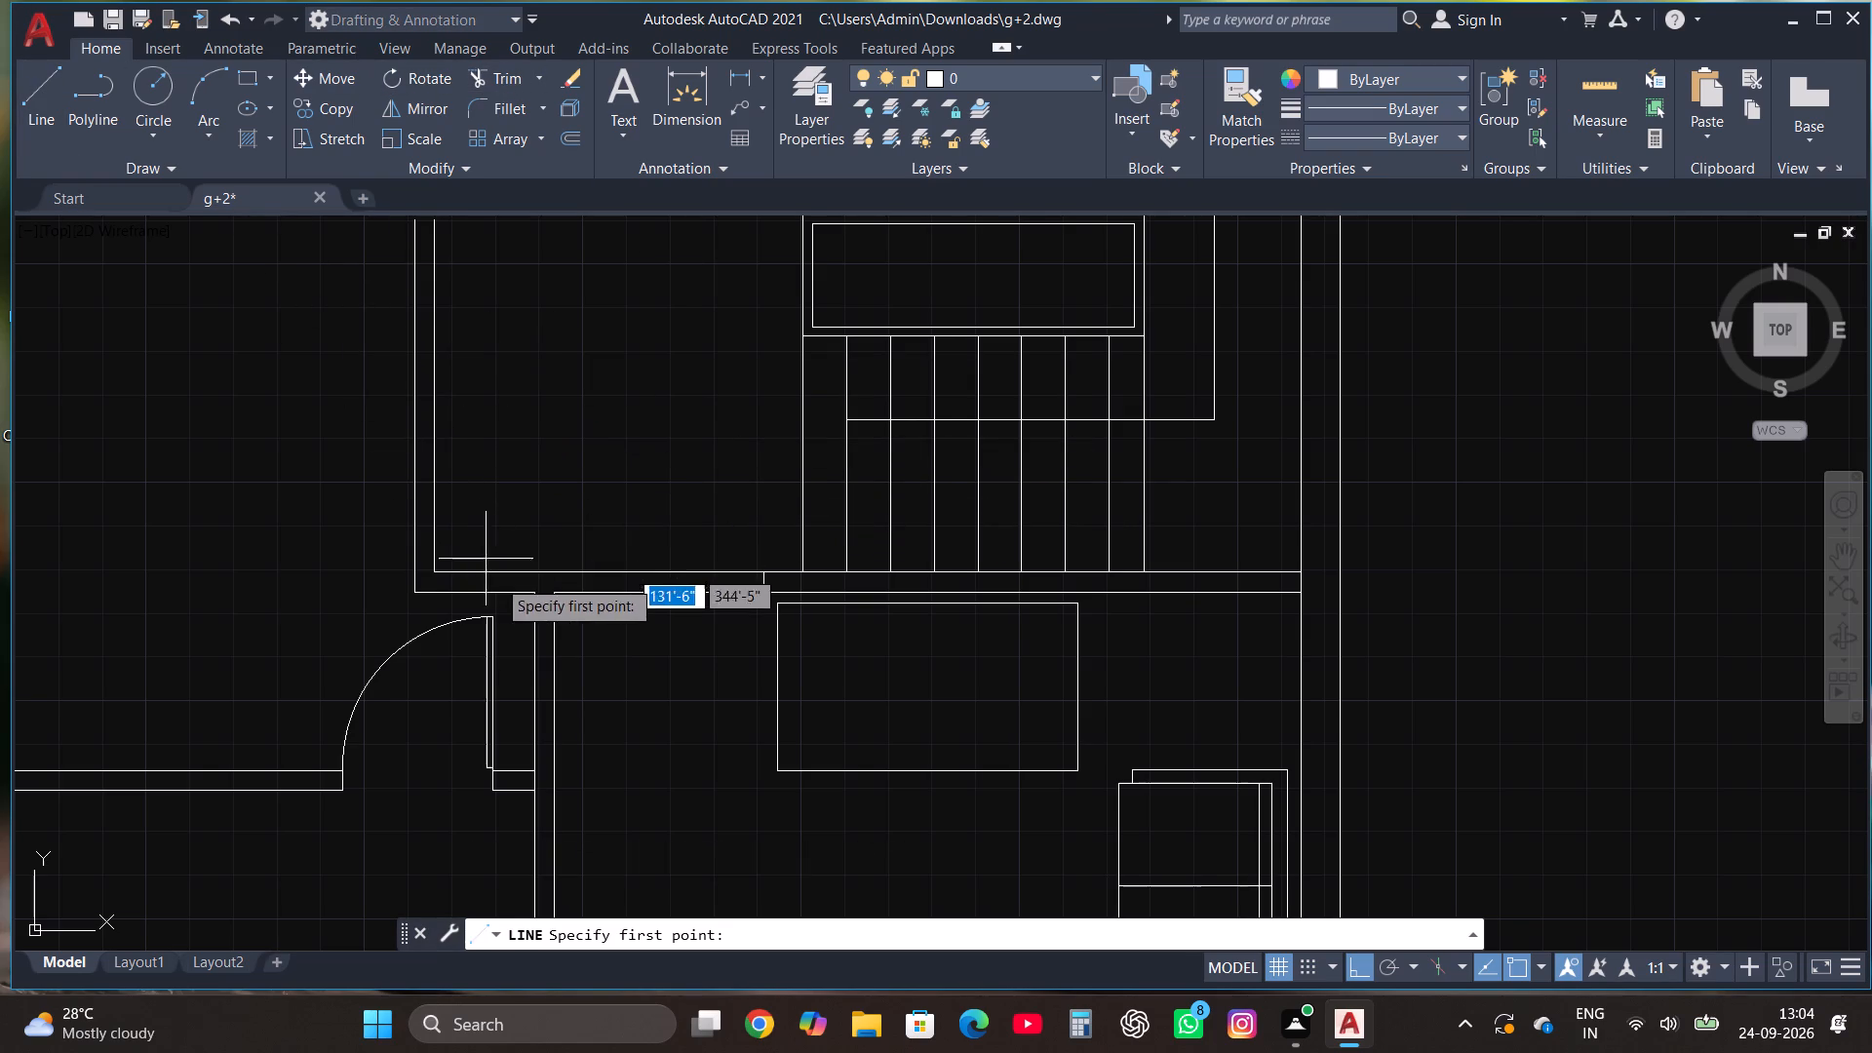
left_click(554, 597)
left_click(566, 493)
key("Escape")
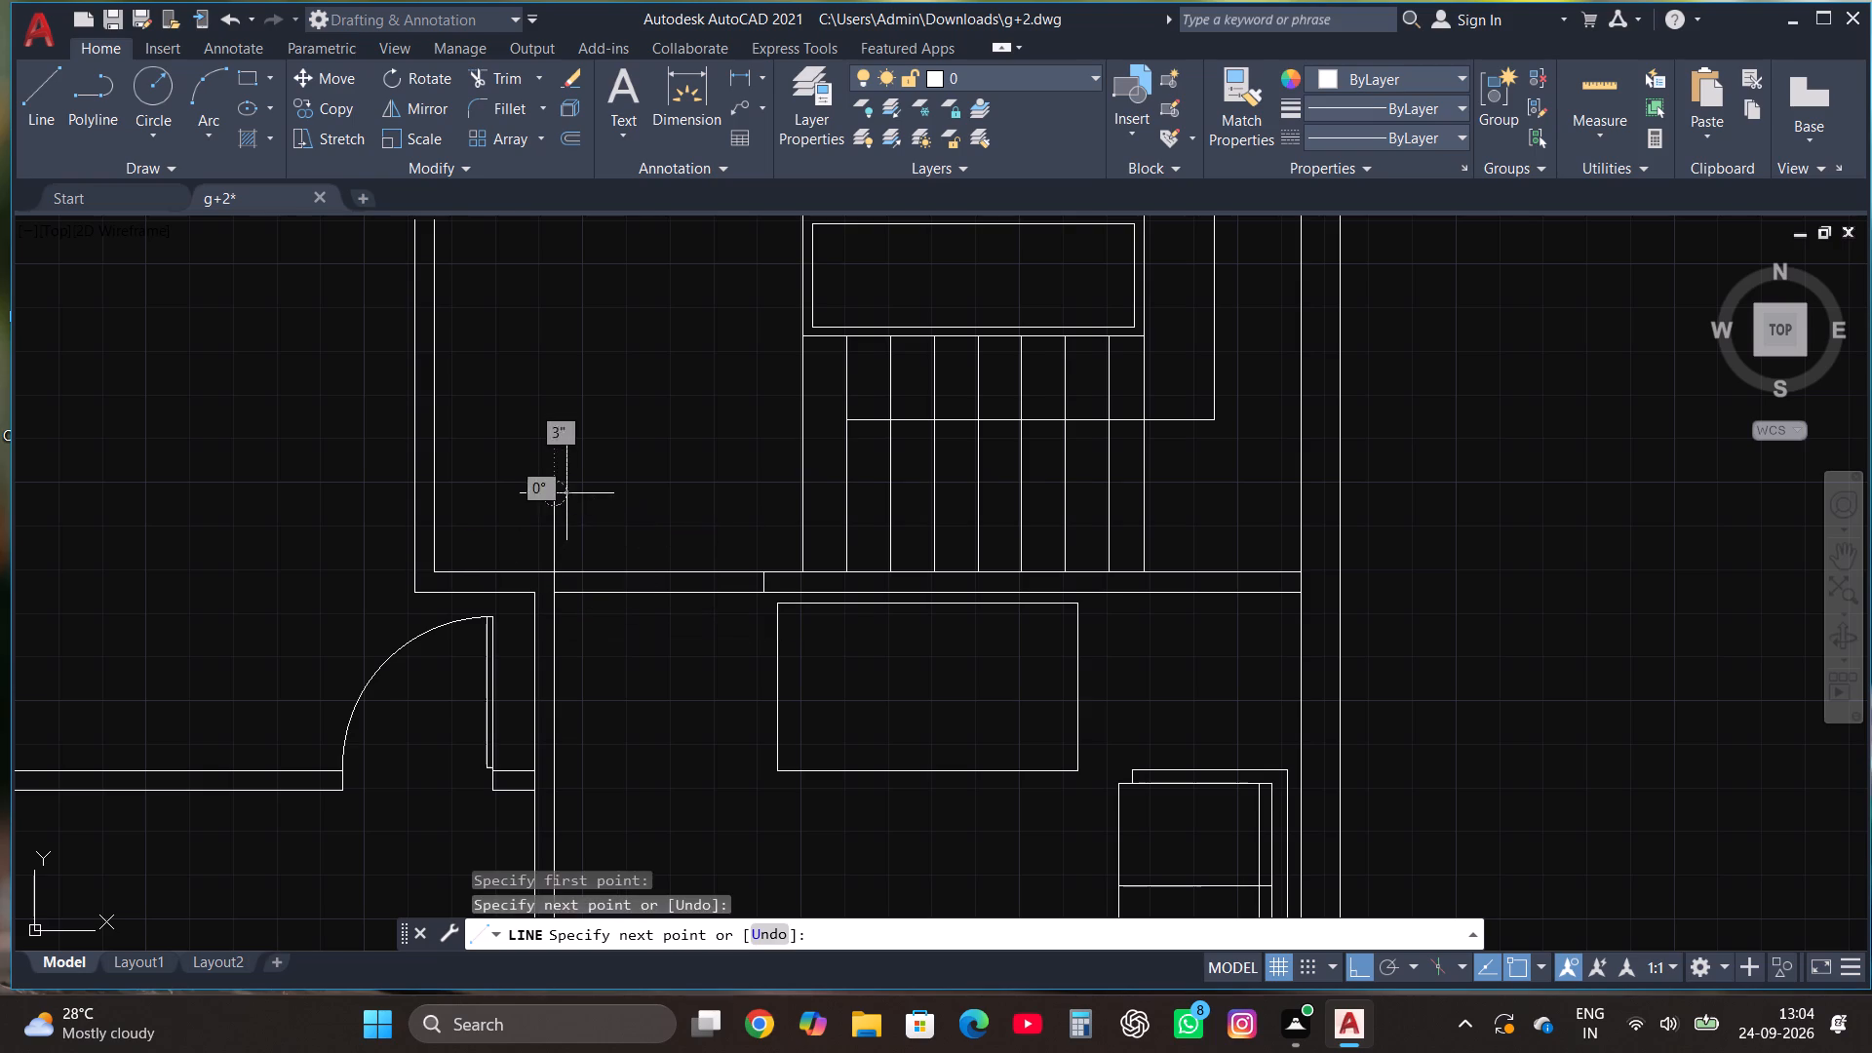
left_click(503, 81)
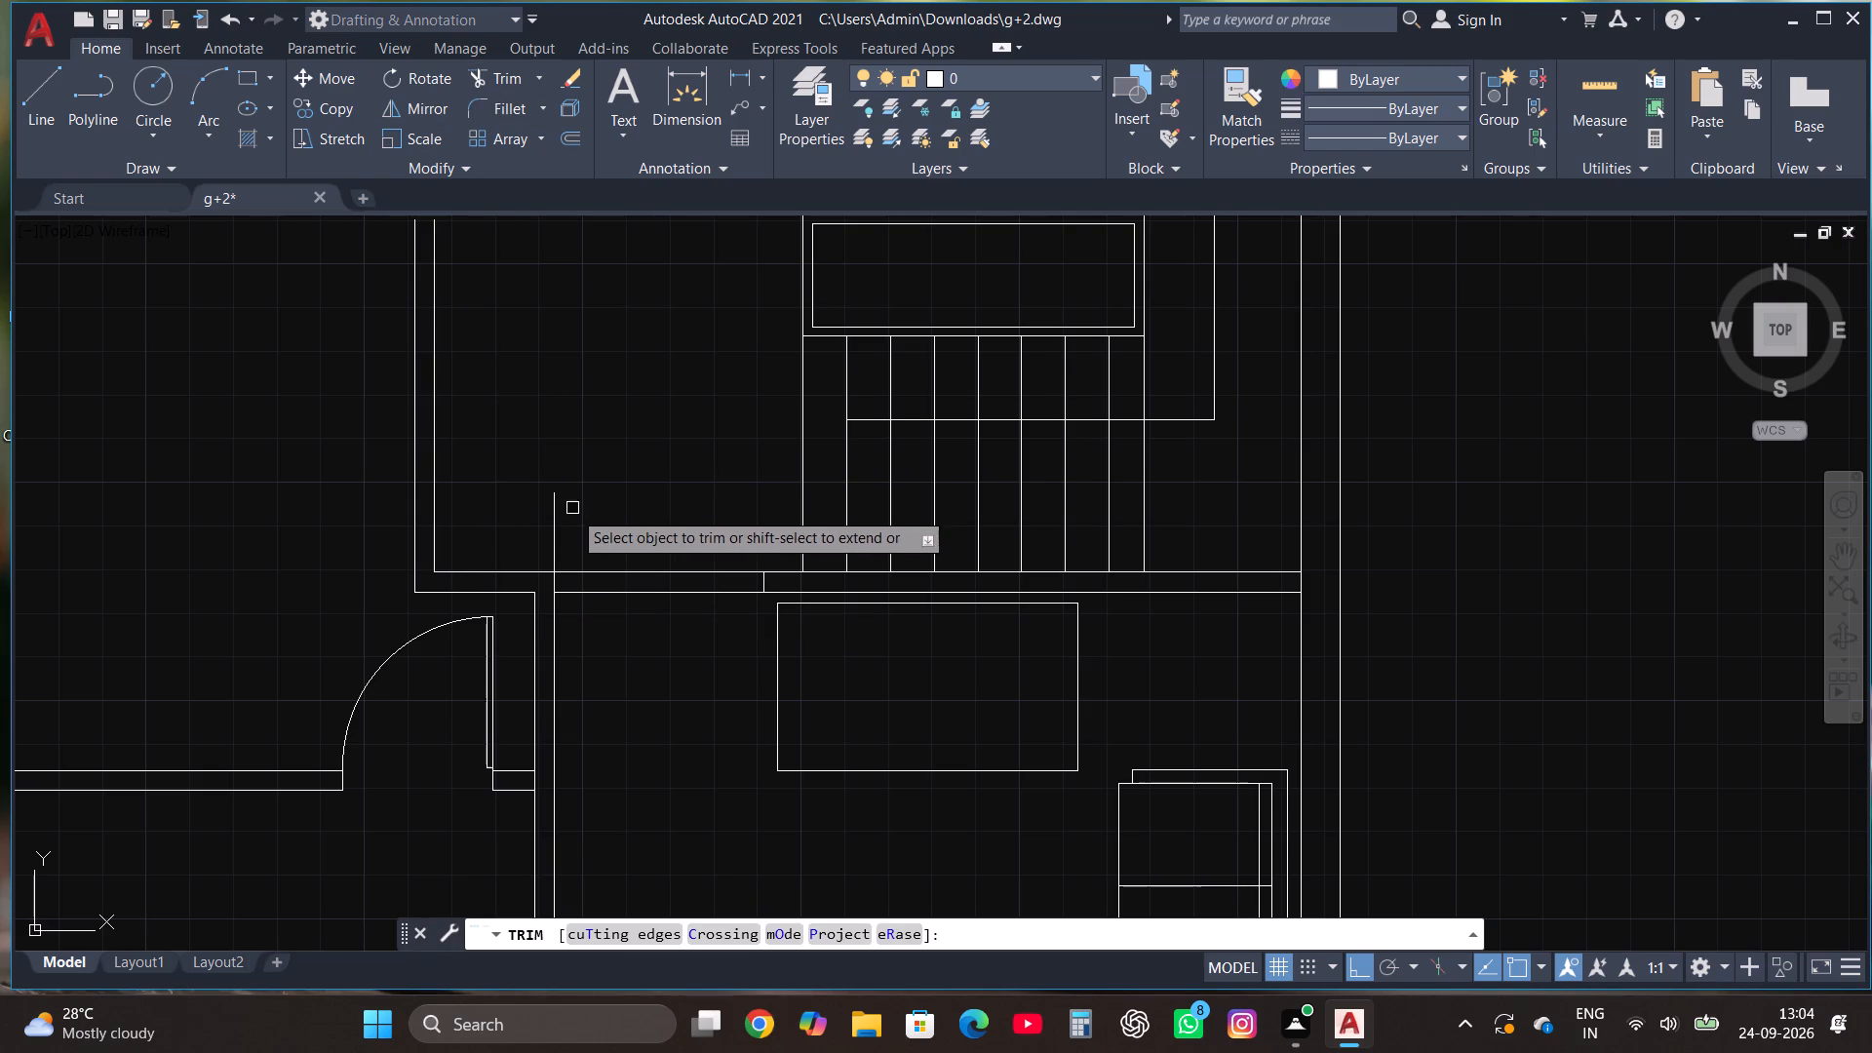
left_click(555, 514)
left_click_drag(574, 509, 600, 649)
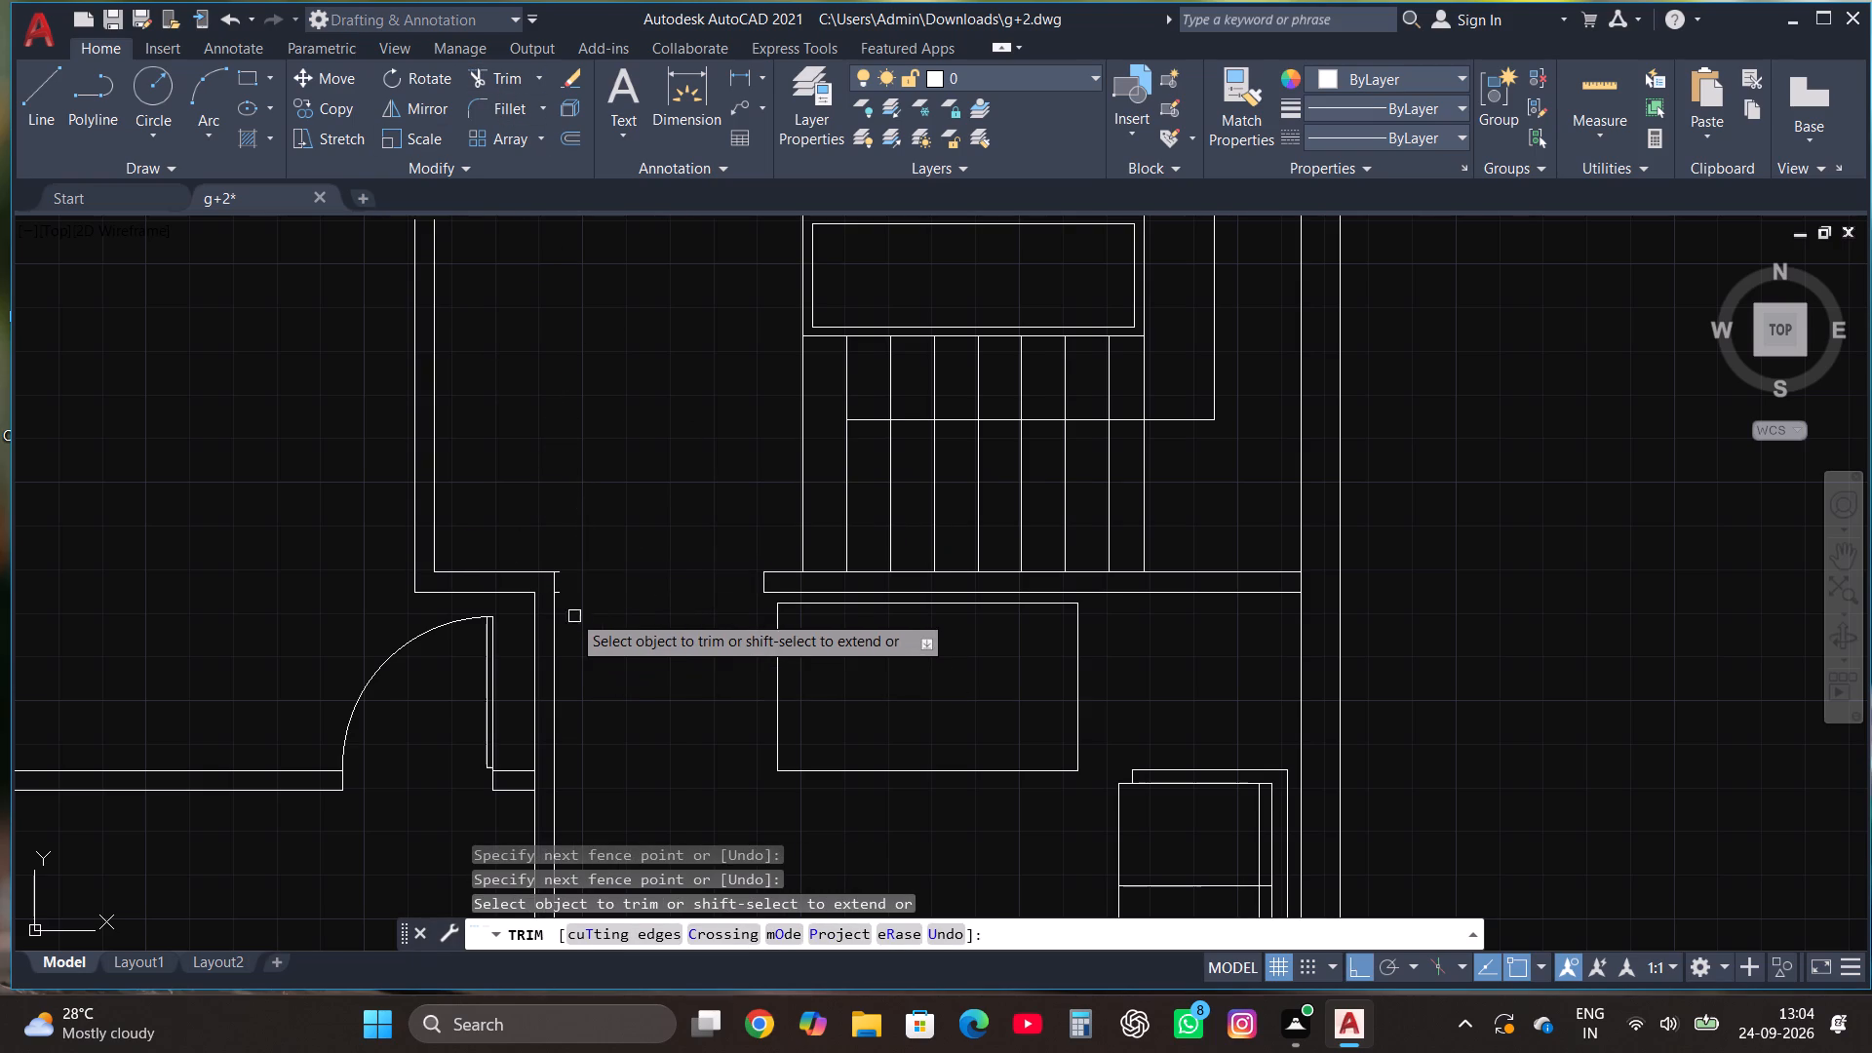
left_click(564, 596)
left_click(562, 571)
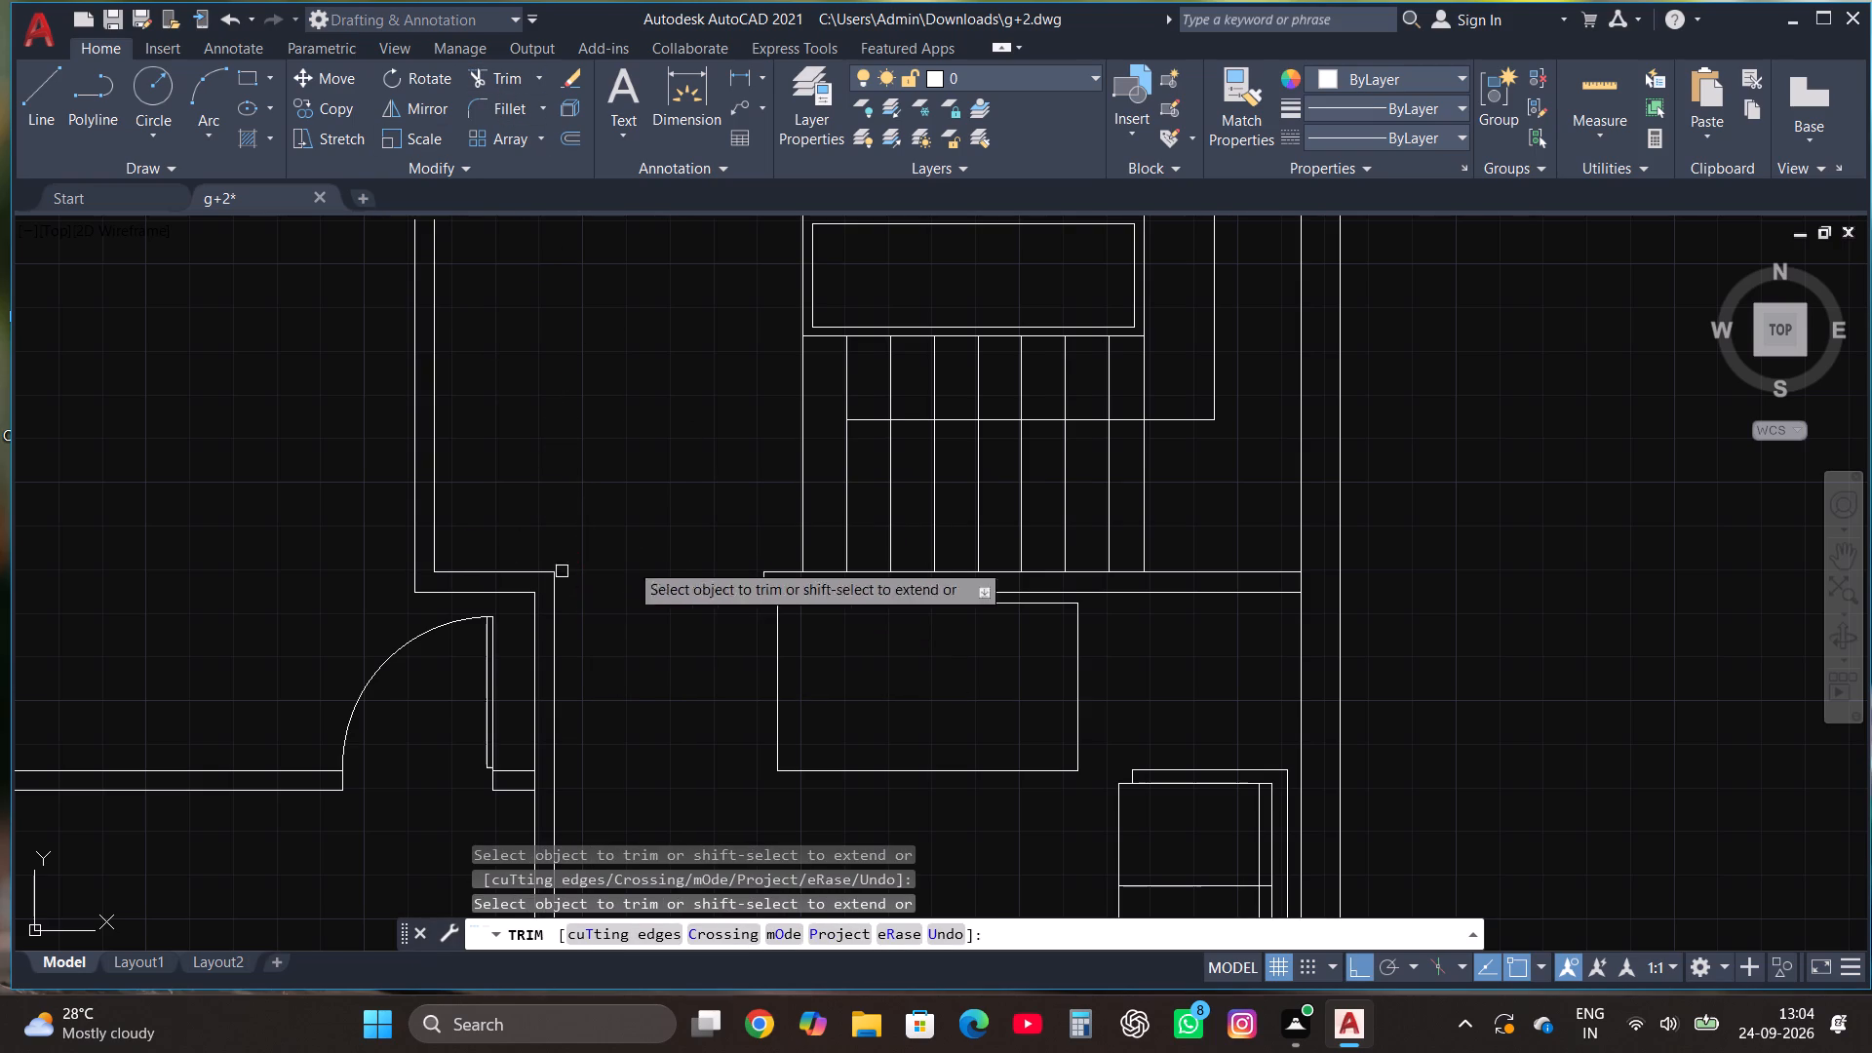
key("Escape")
Stretch the bottom edge of the horizontal rectangle below the staircase wall slightly upward.
scroll(637, 464, "down", 2)
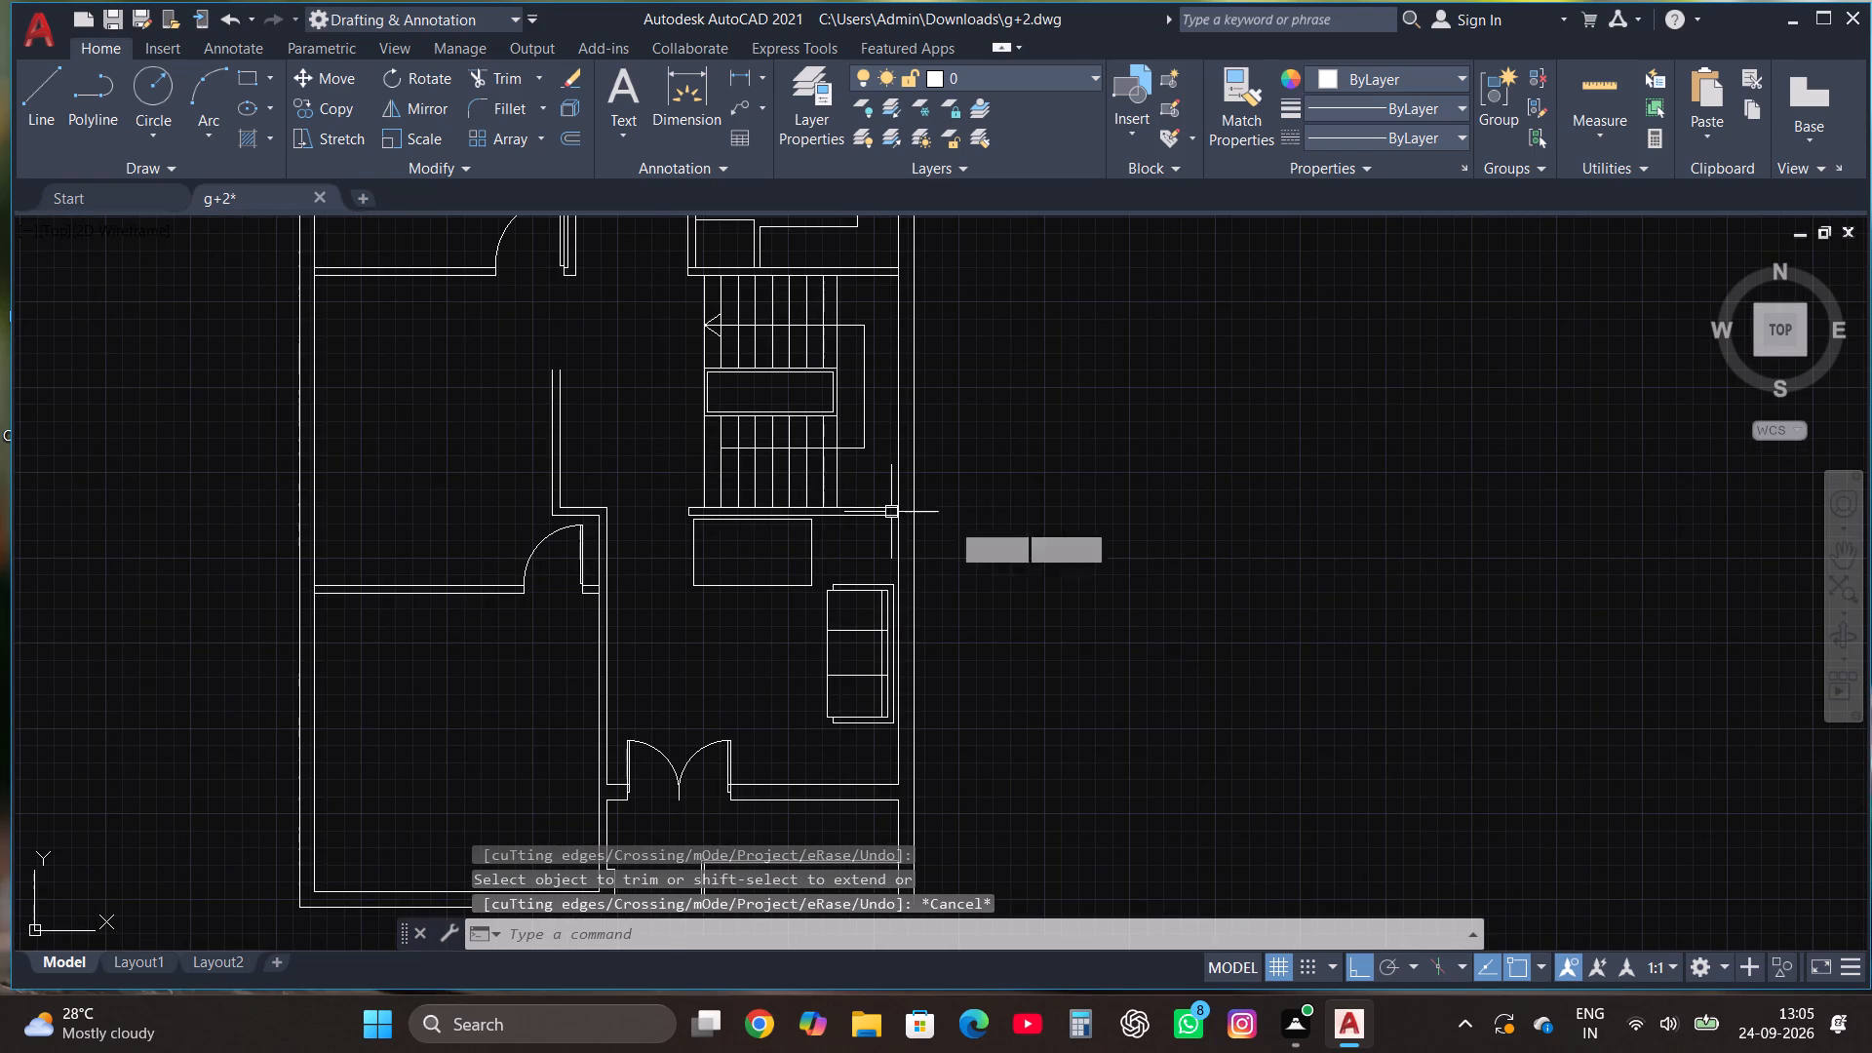
scroll(798, 581, "up", 2)
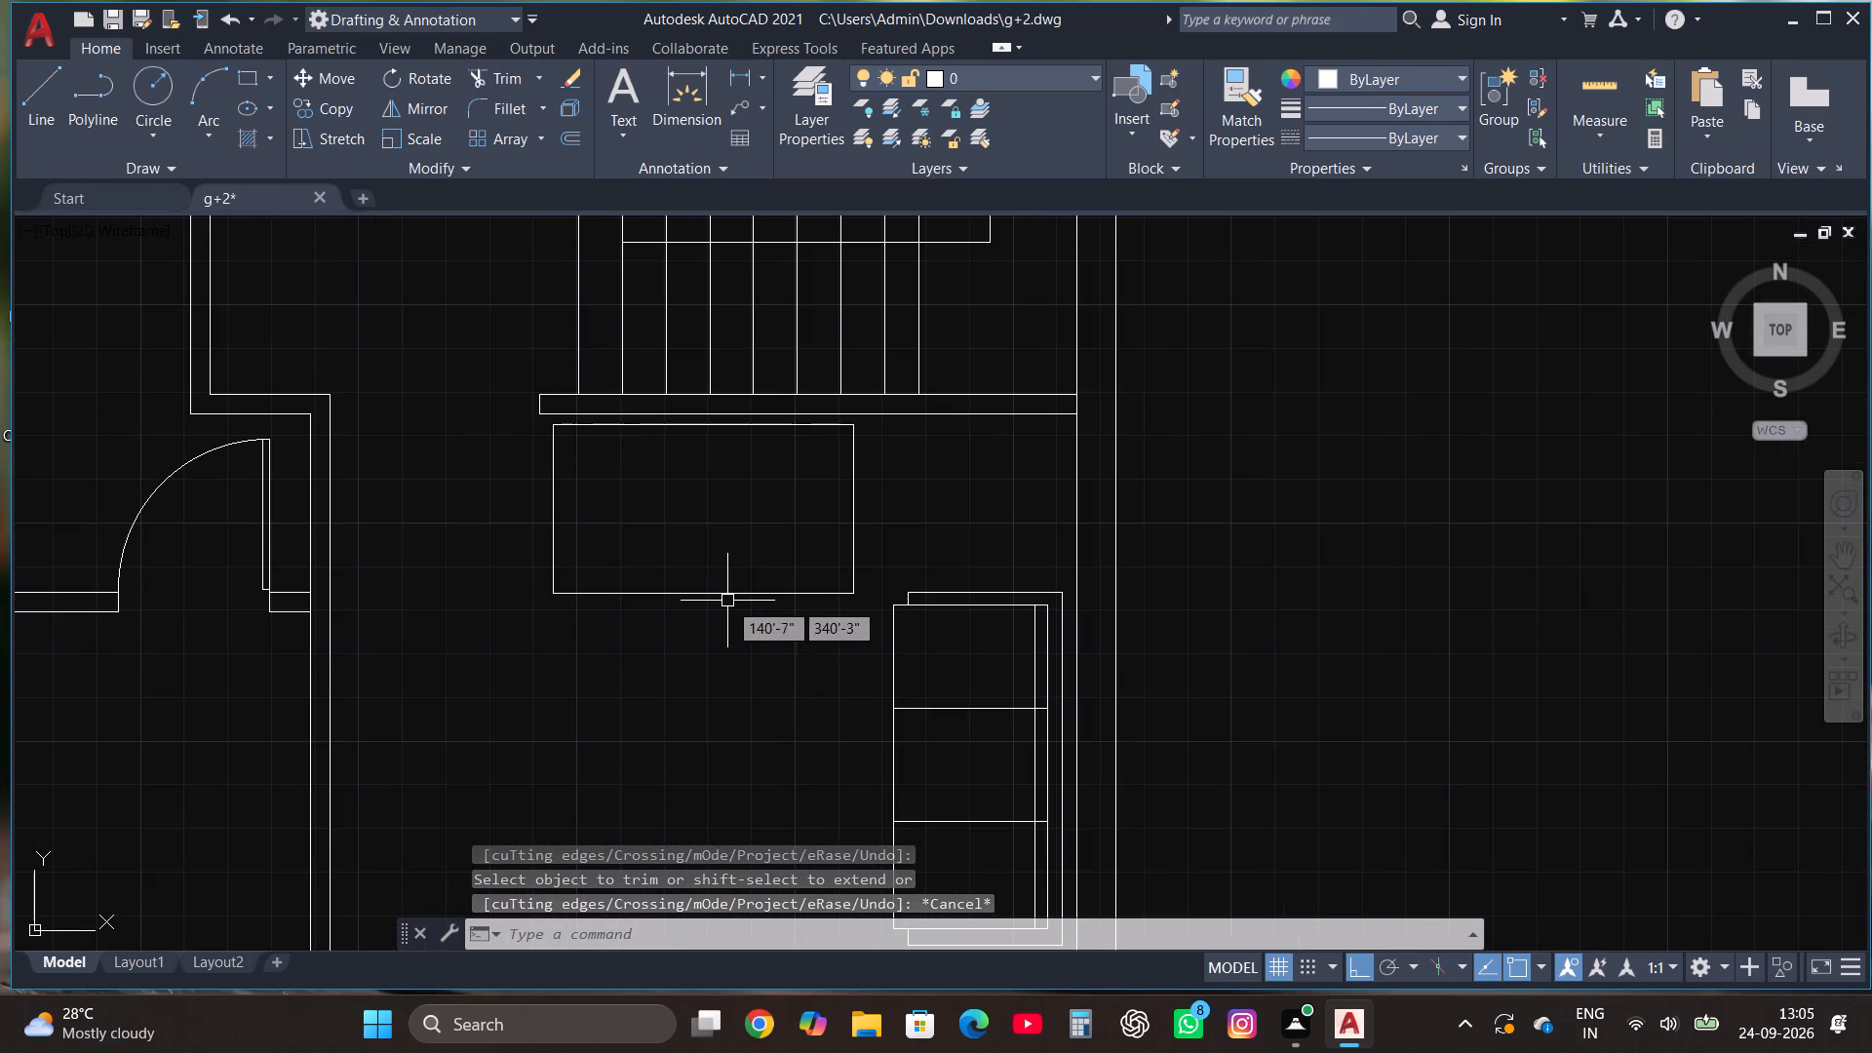
left_click(723, 601)
left_click(680, 581)
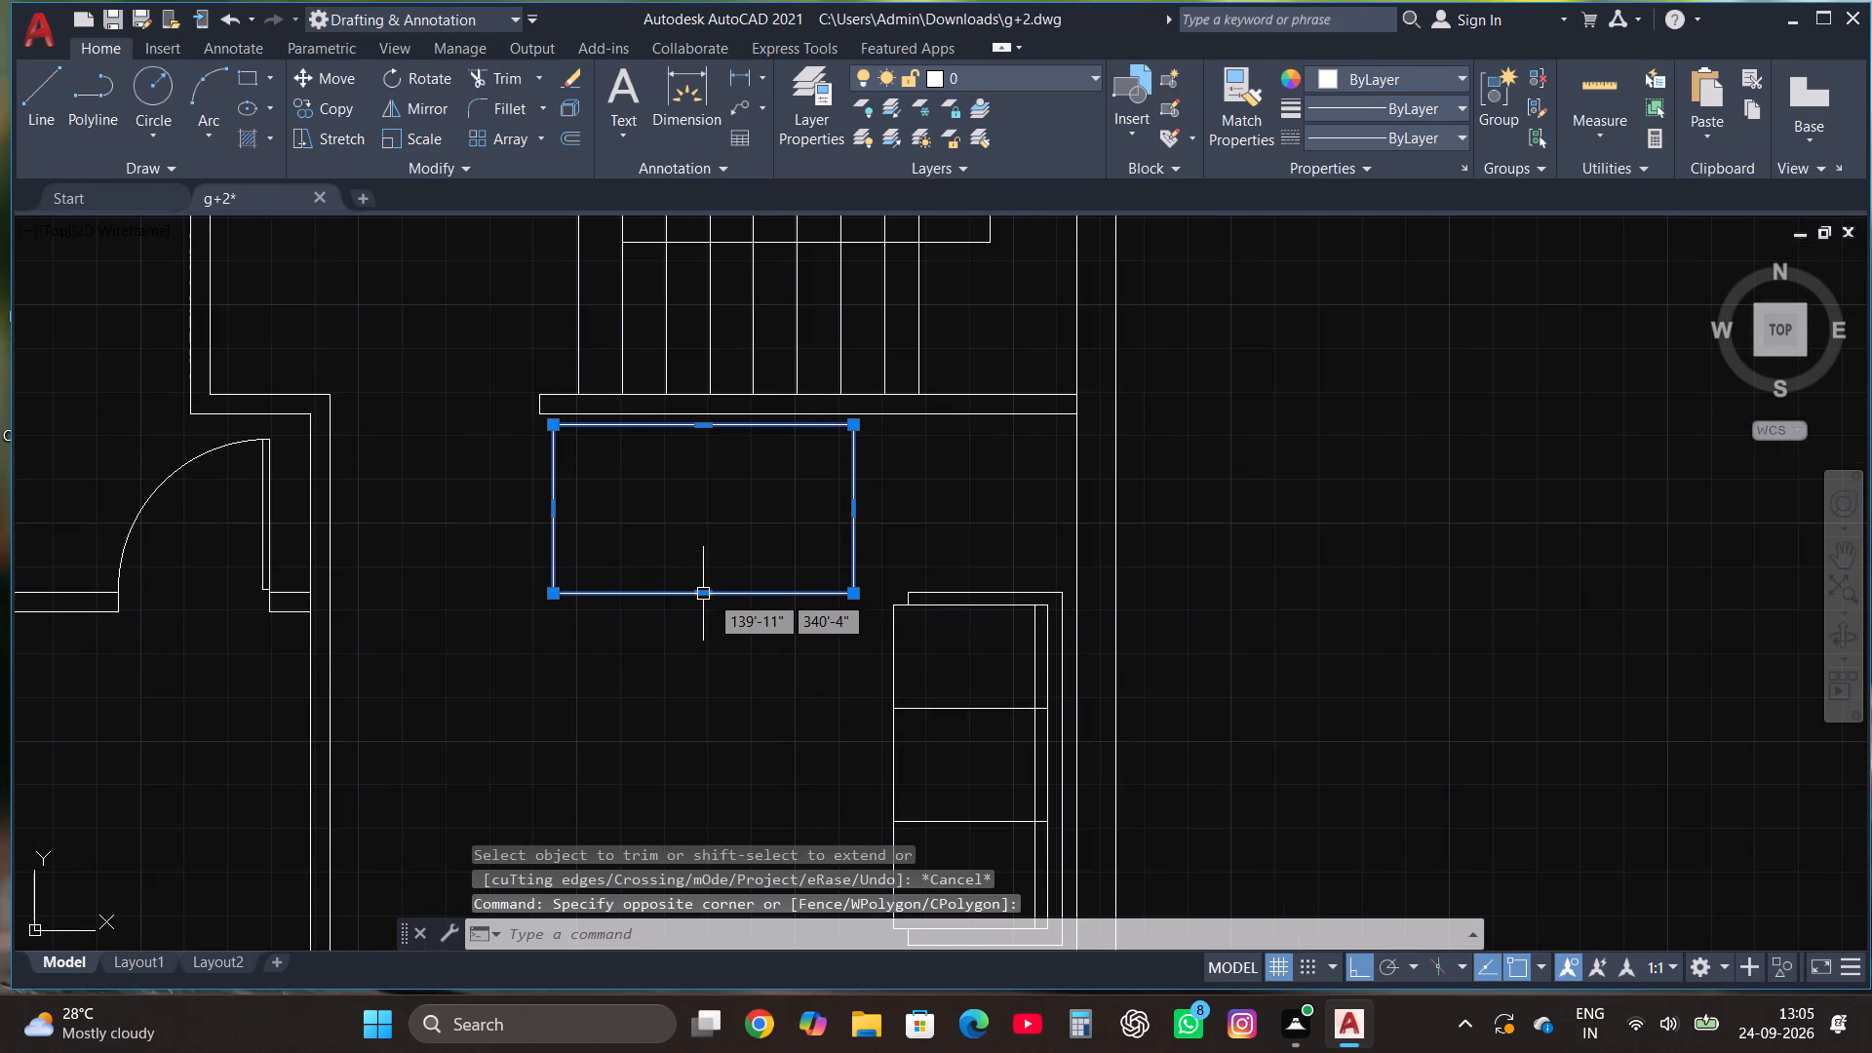
left_click(709, 594)
left_click(709, 579)
key("Escape")
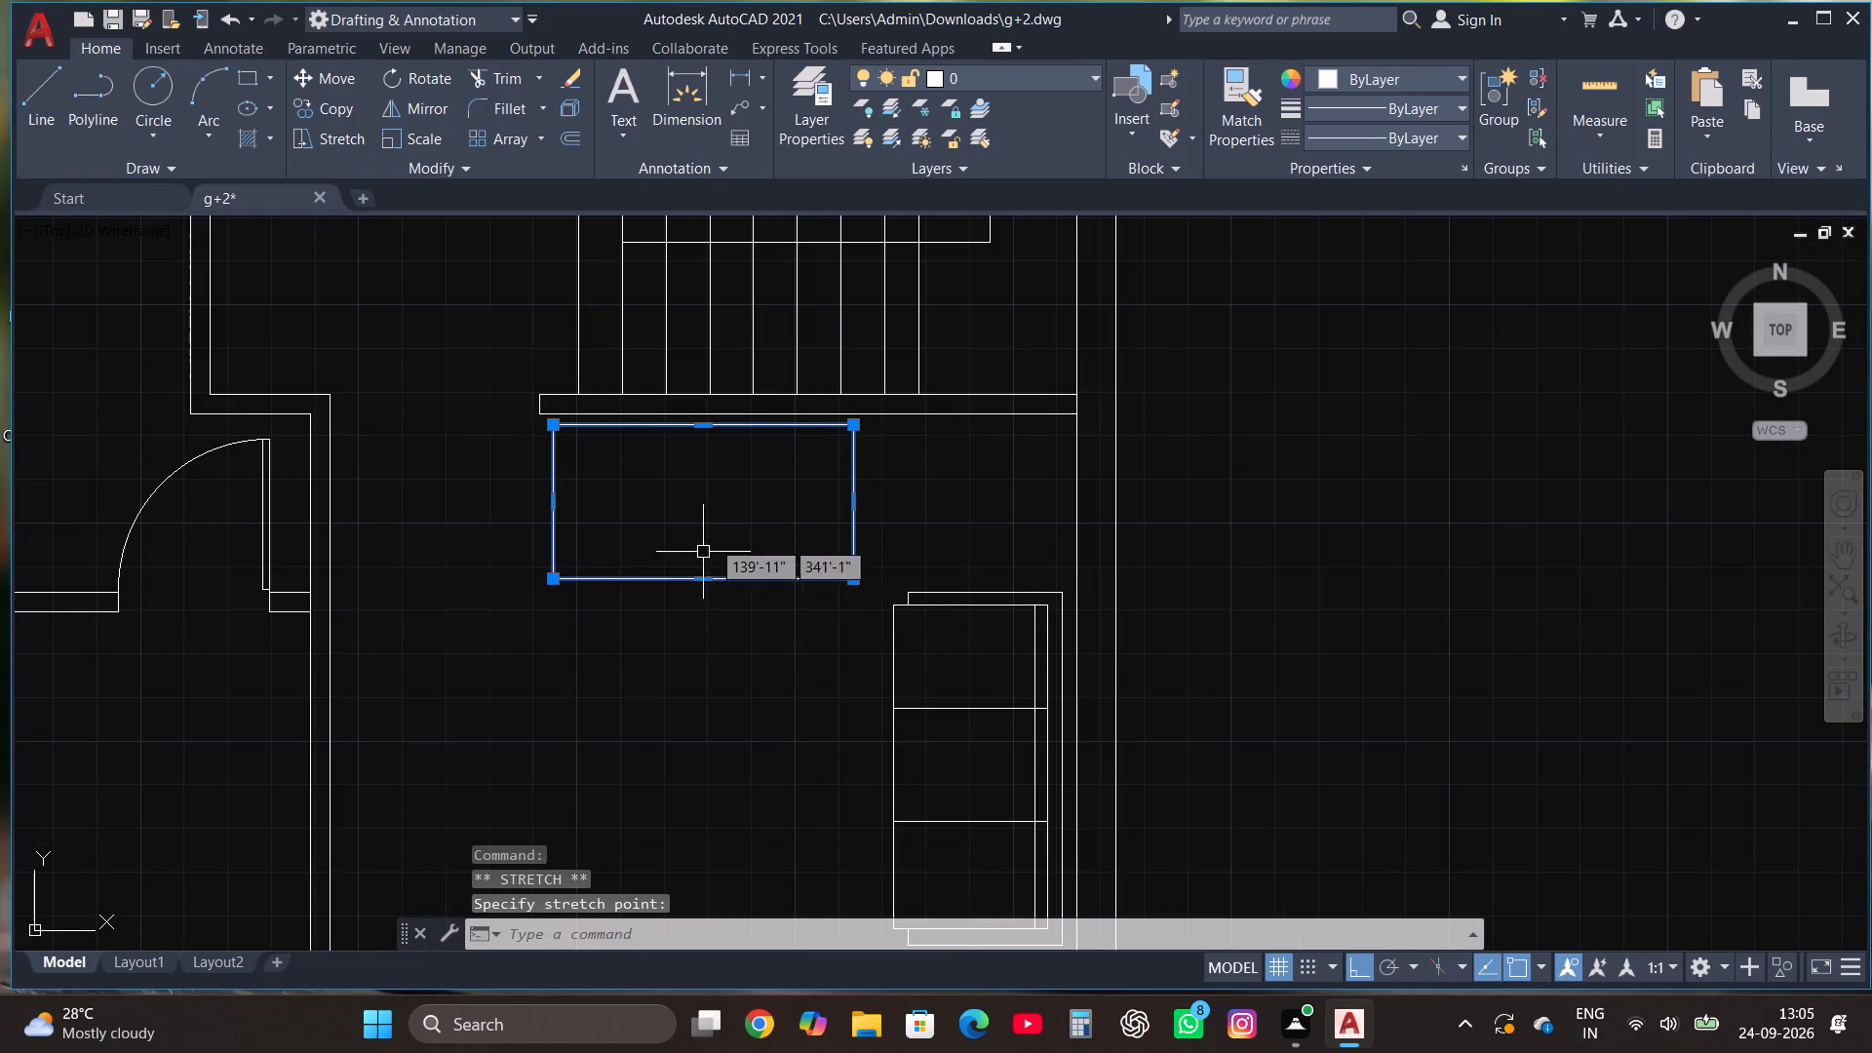
key("Escape")
Move the horizontal rectangle slightly down, away from the staircase wall.
left_click(712, 570)
left_click(667, 628)
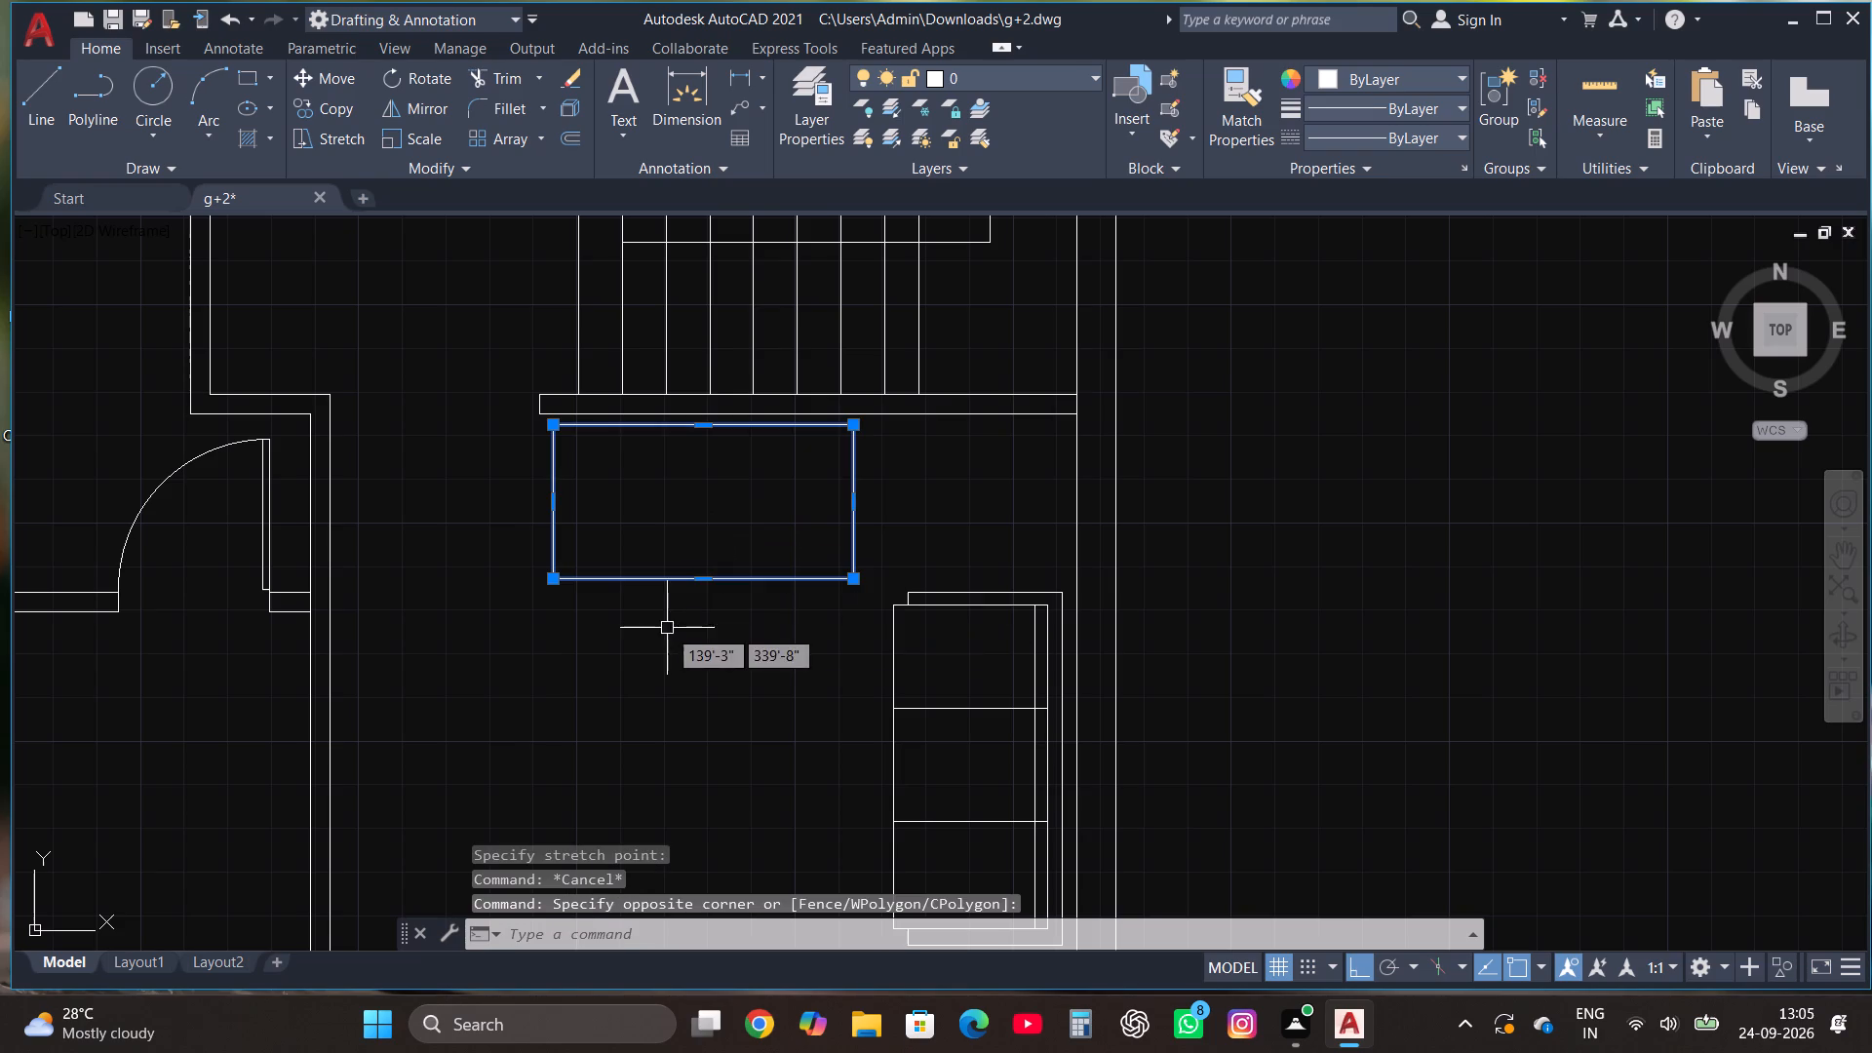
left_click(327, 78)
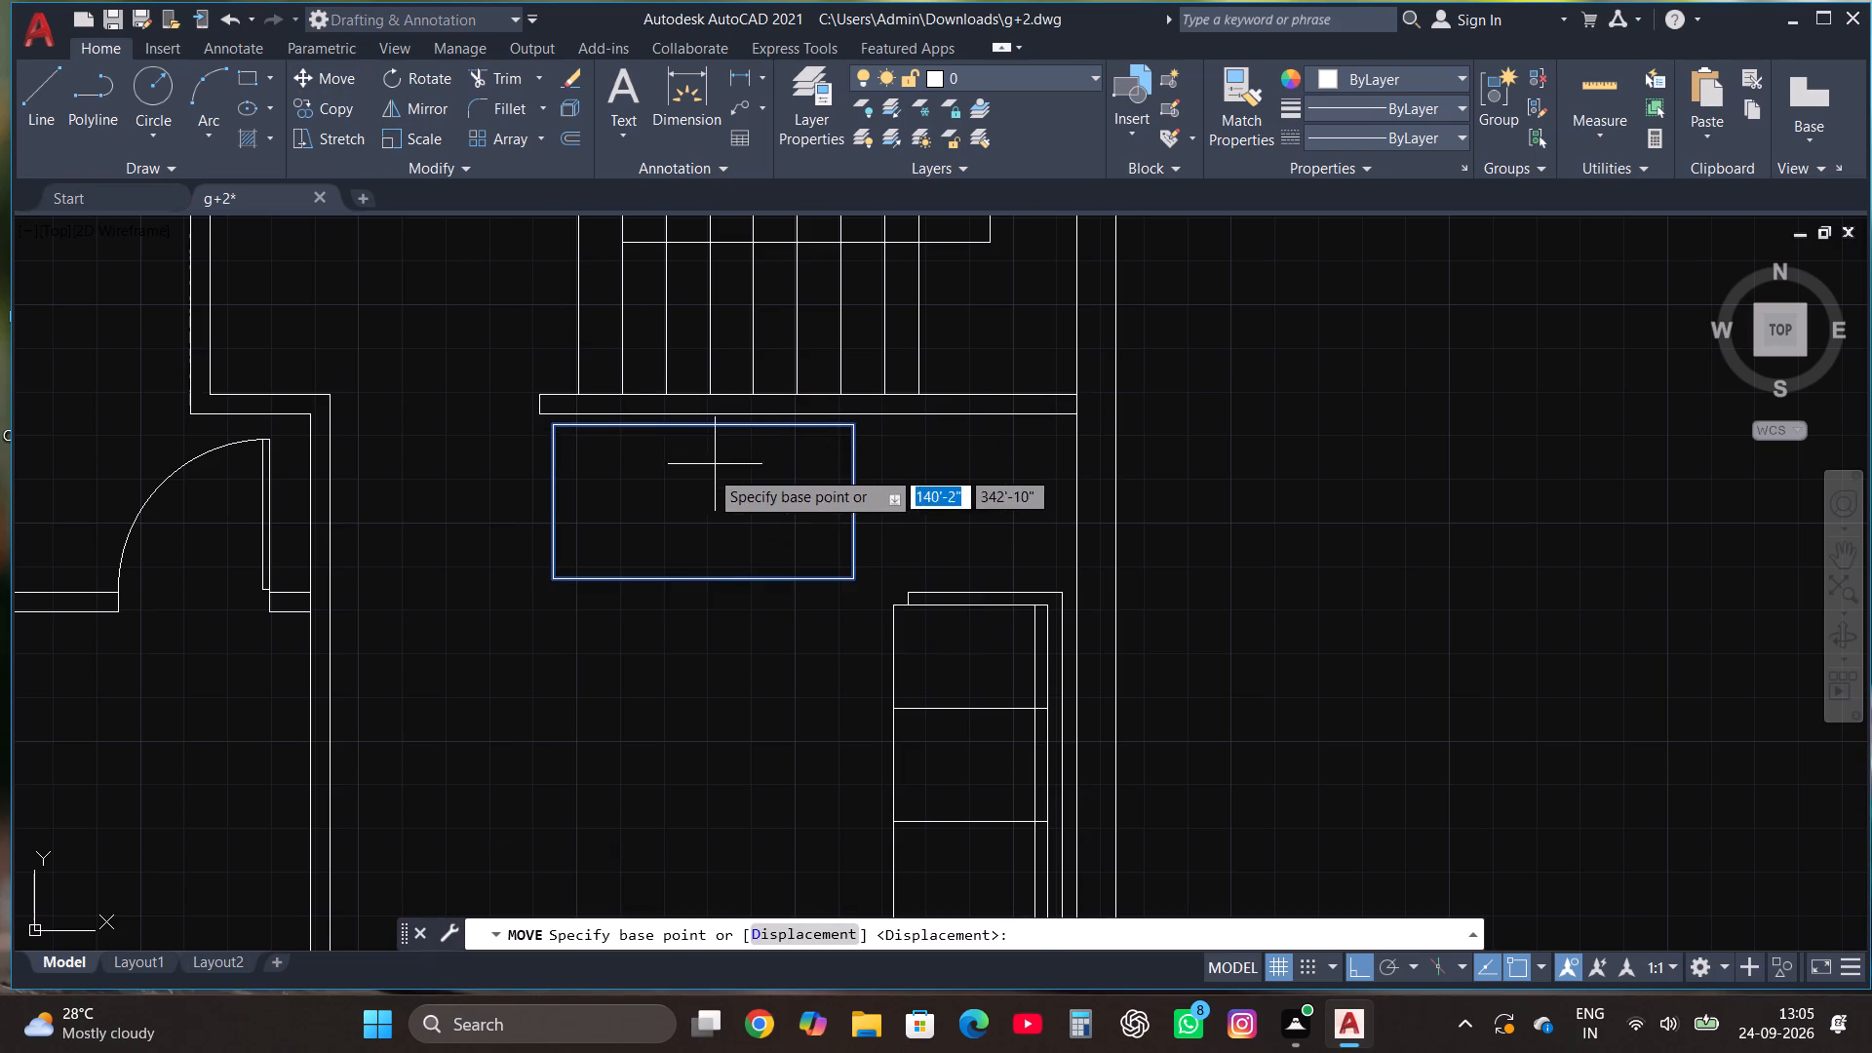
left_click(701, 481)
left_click(712, 518)
key("Escape")
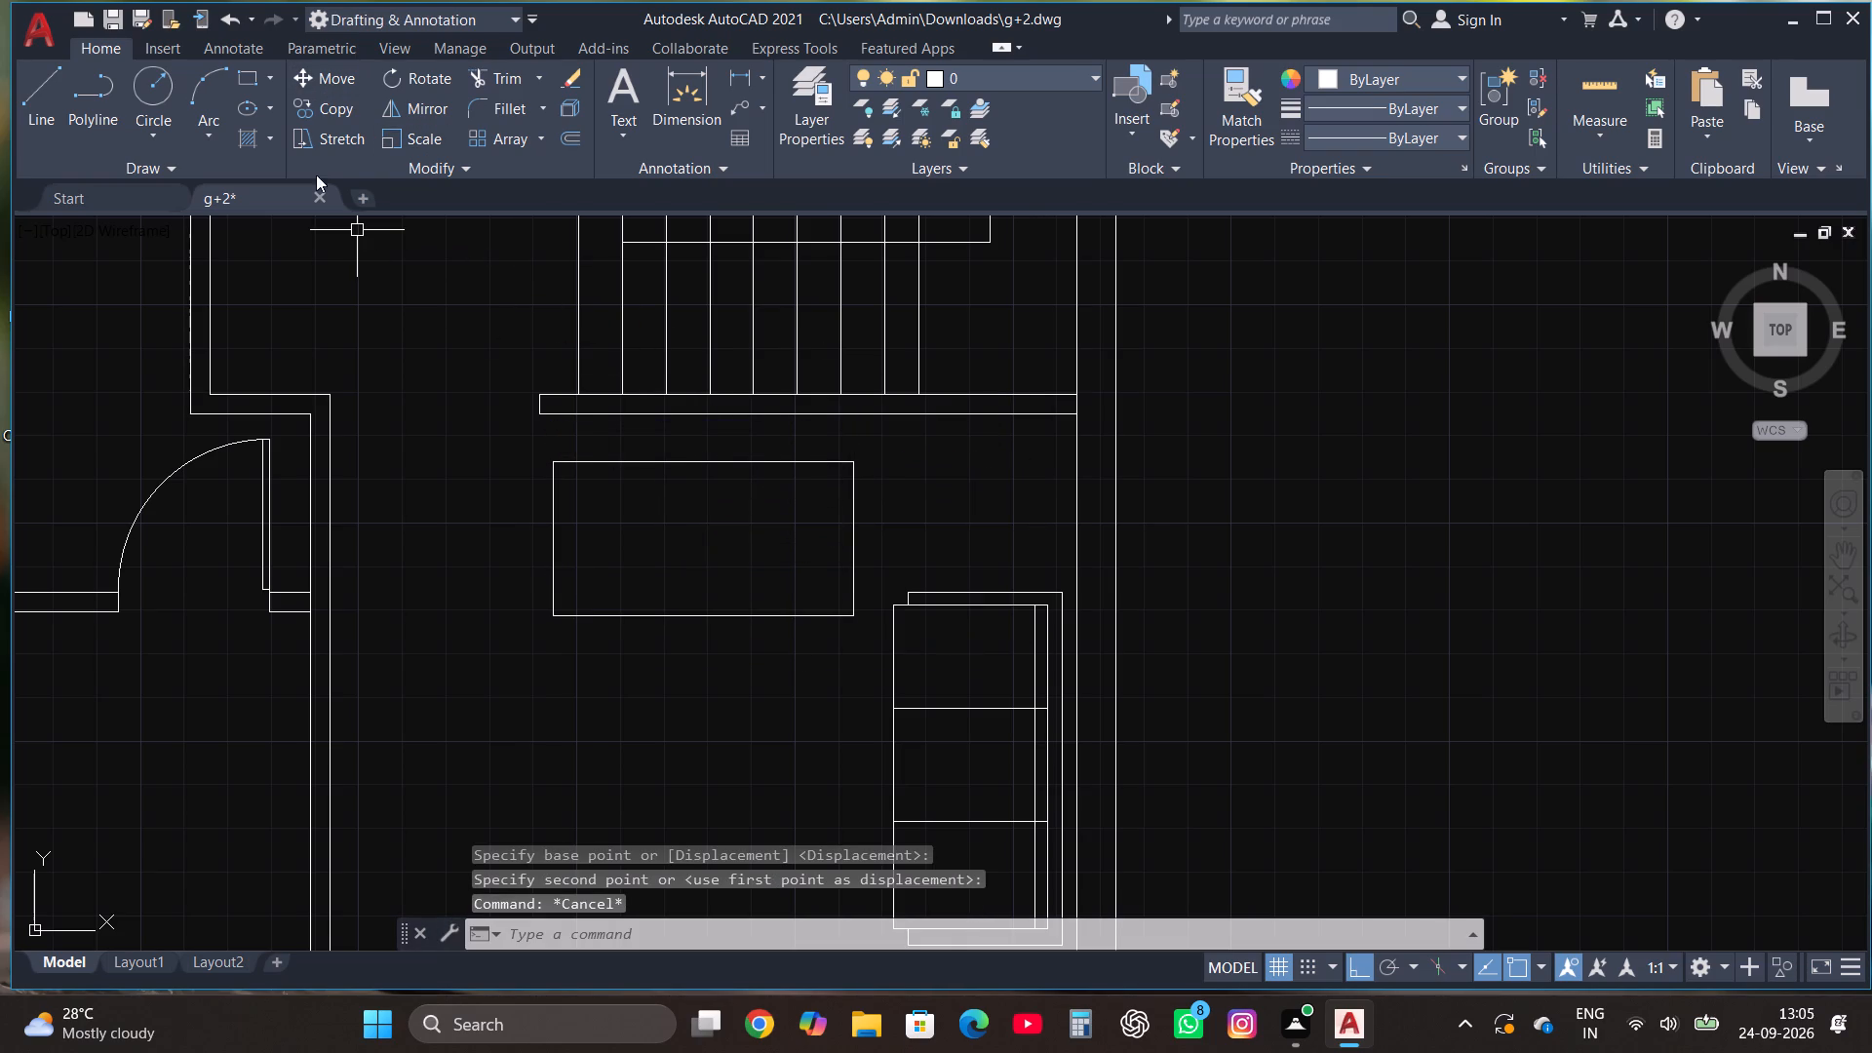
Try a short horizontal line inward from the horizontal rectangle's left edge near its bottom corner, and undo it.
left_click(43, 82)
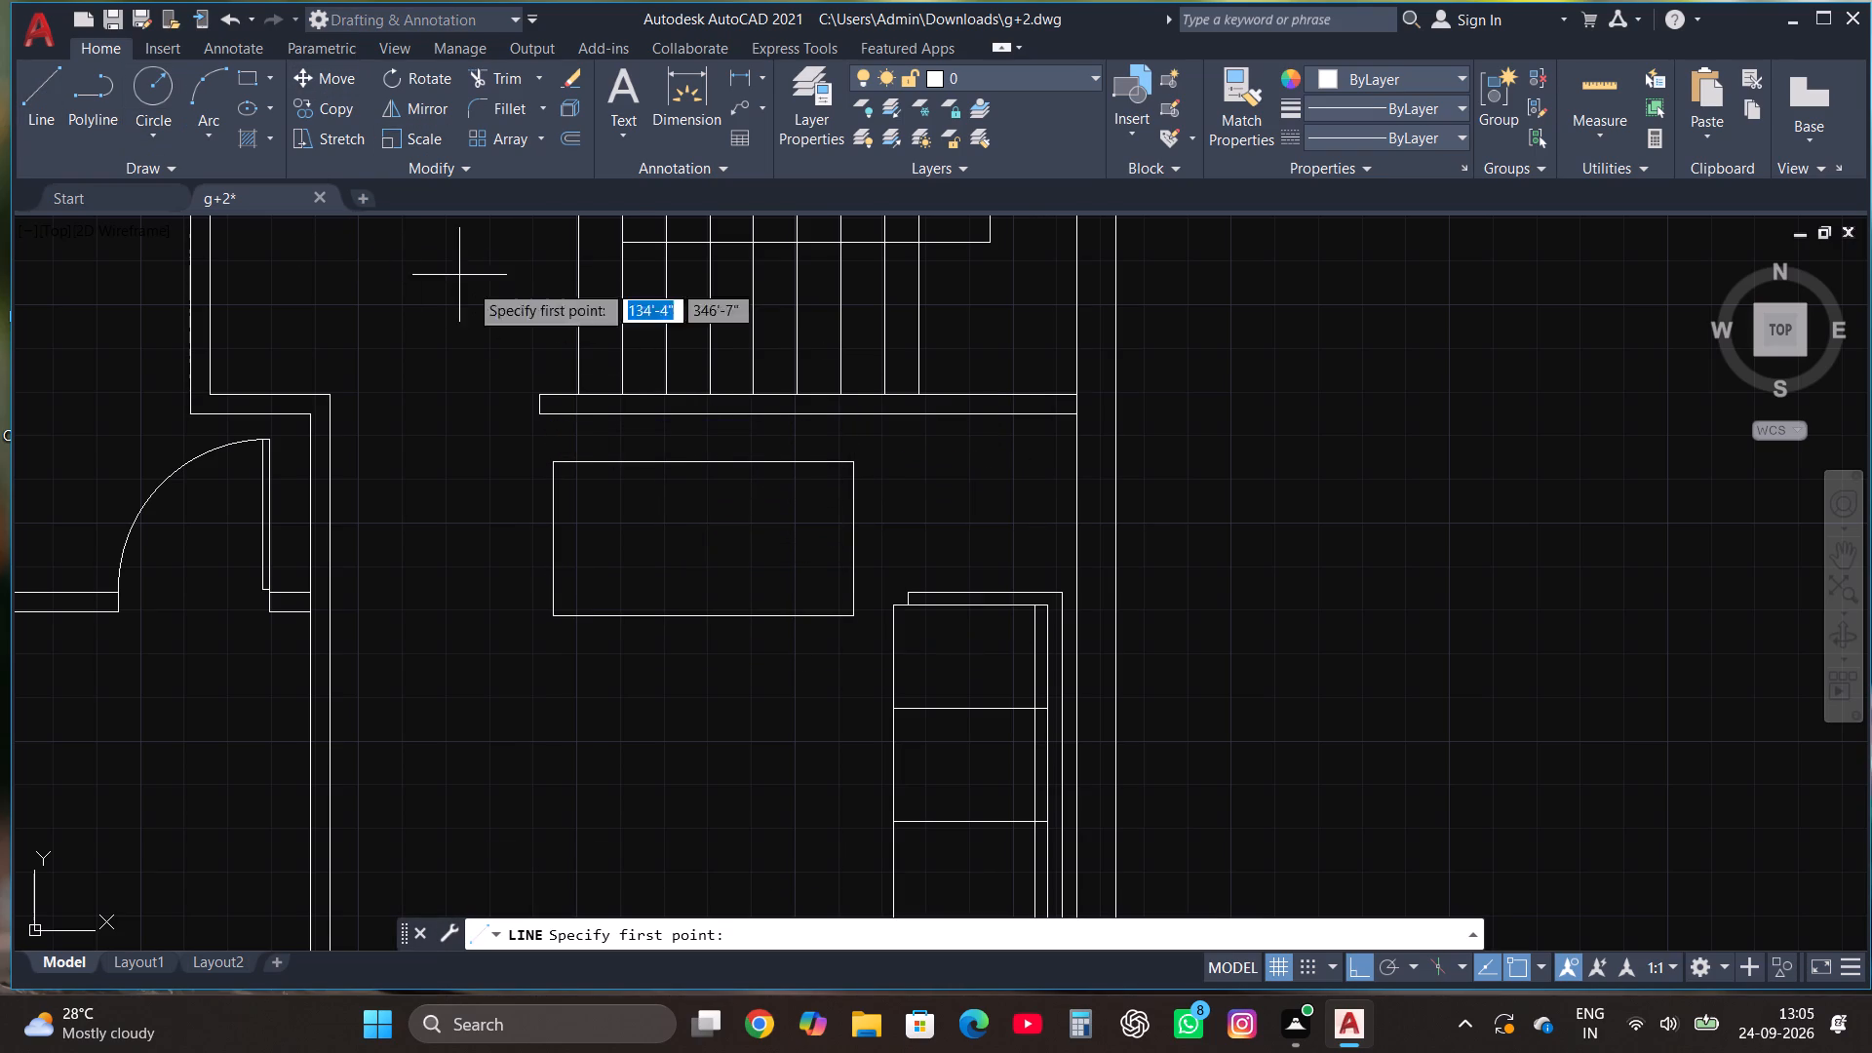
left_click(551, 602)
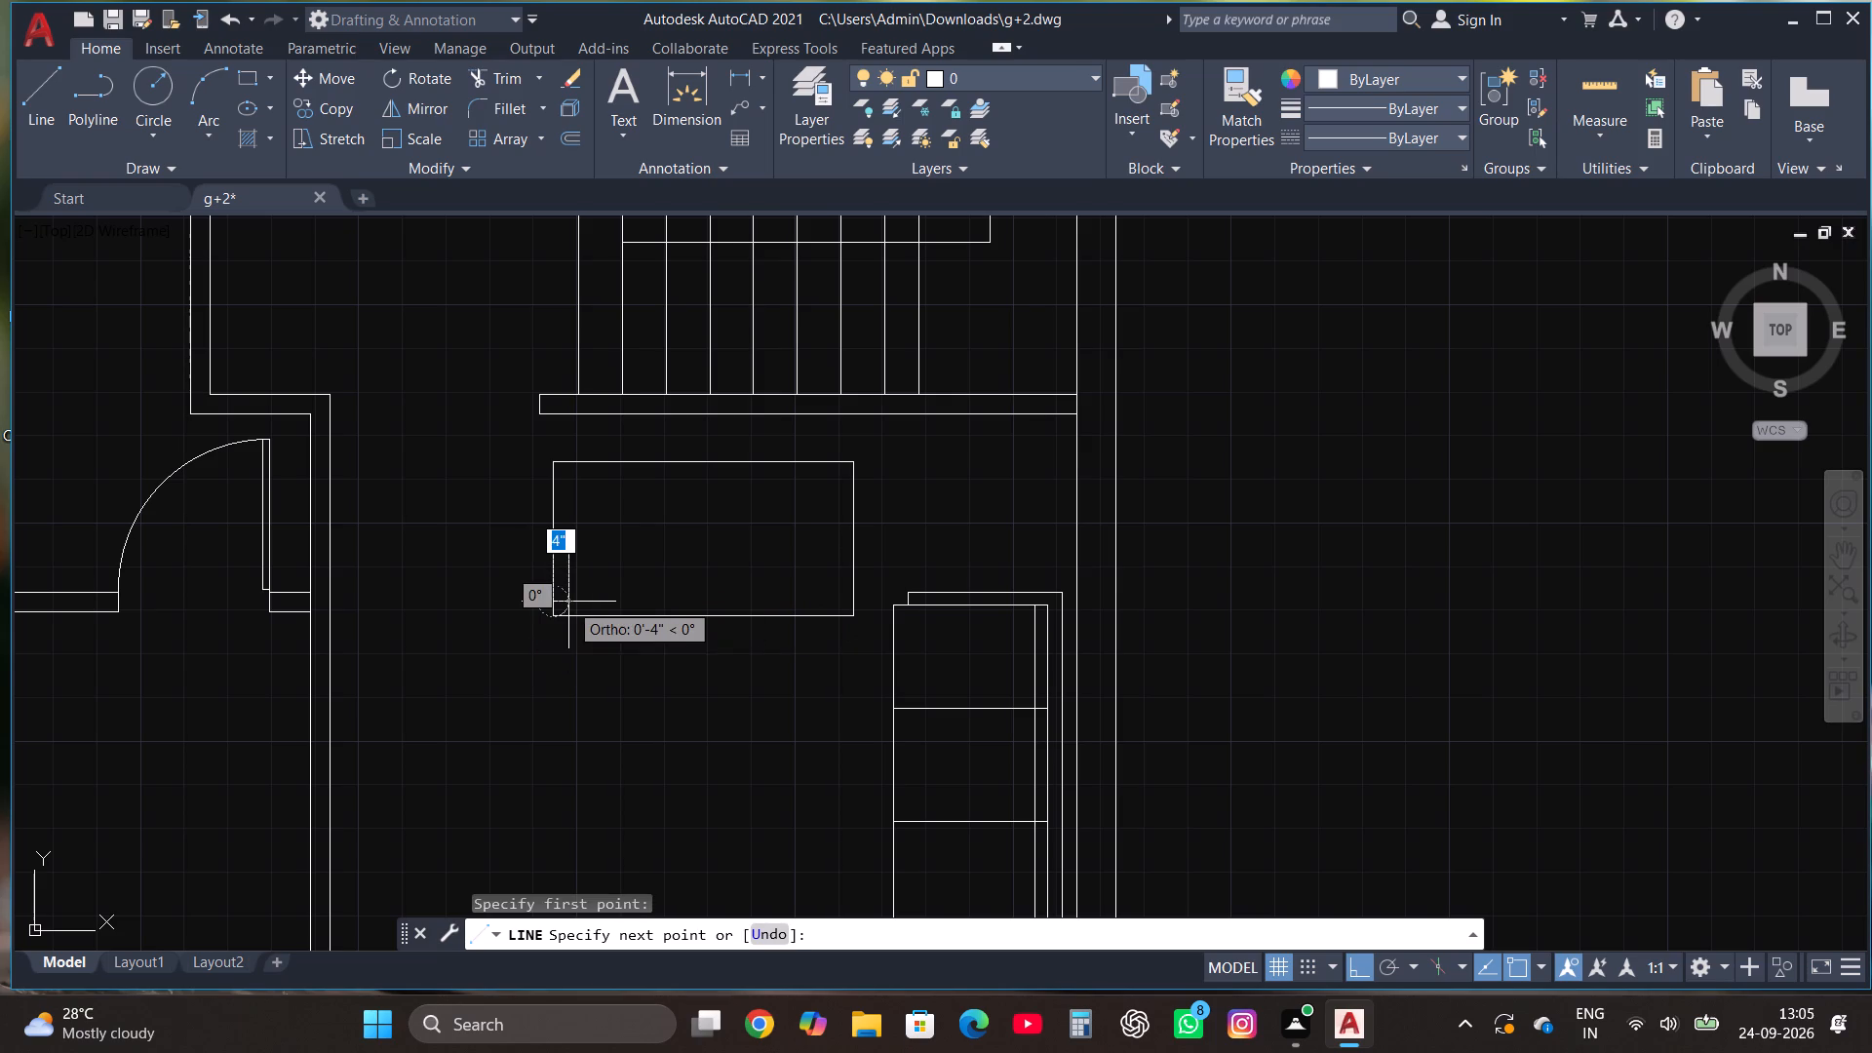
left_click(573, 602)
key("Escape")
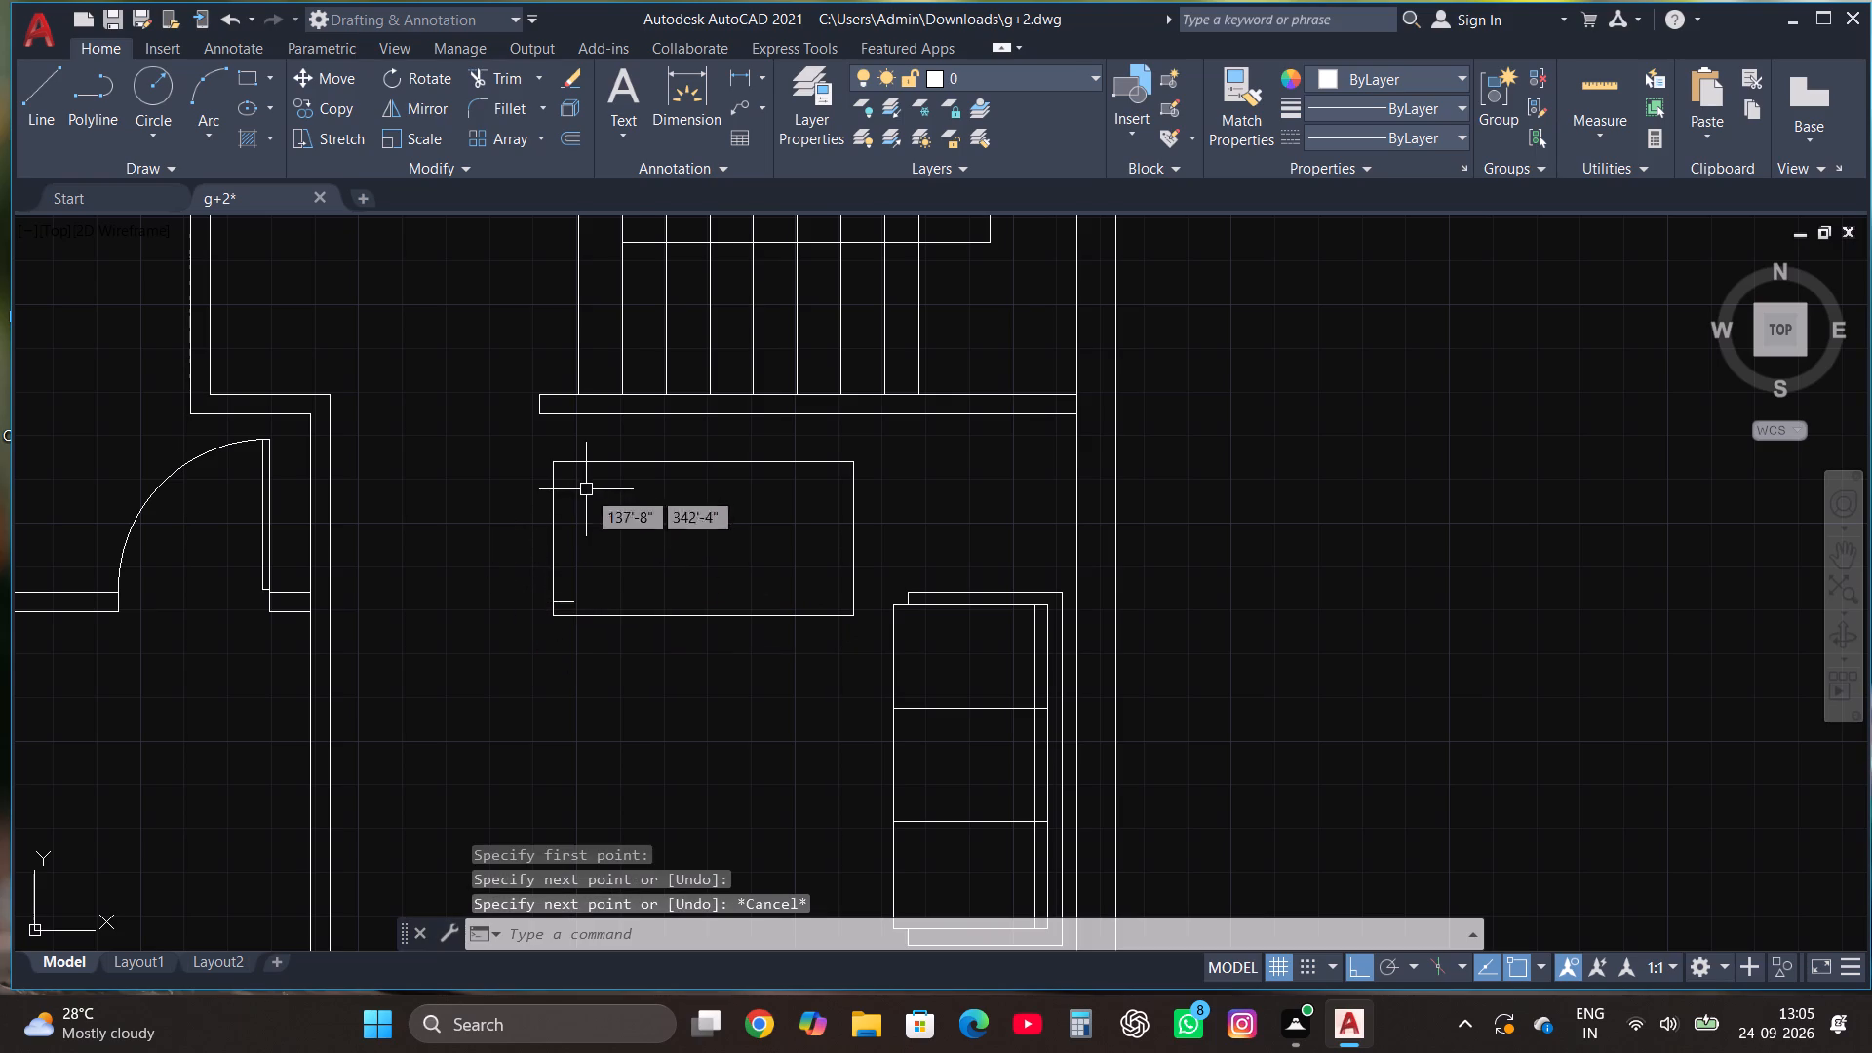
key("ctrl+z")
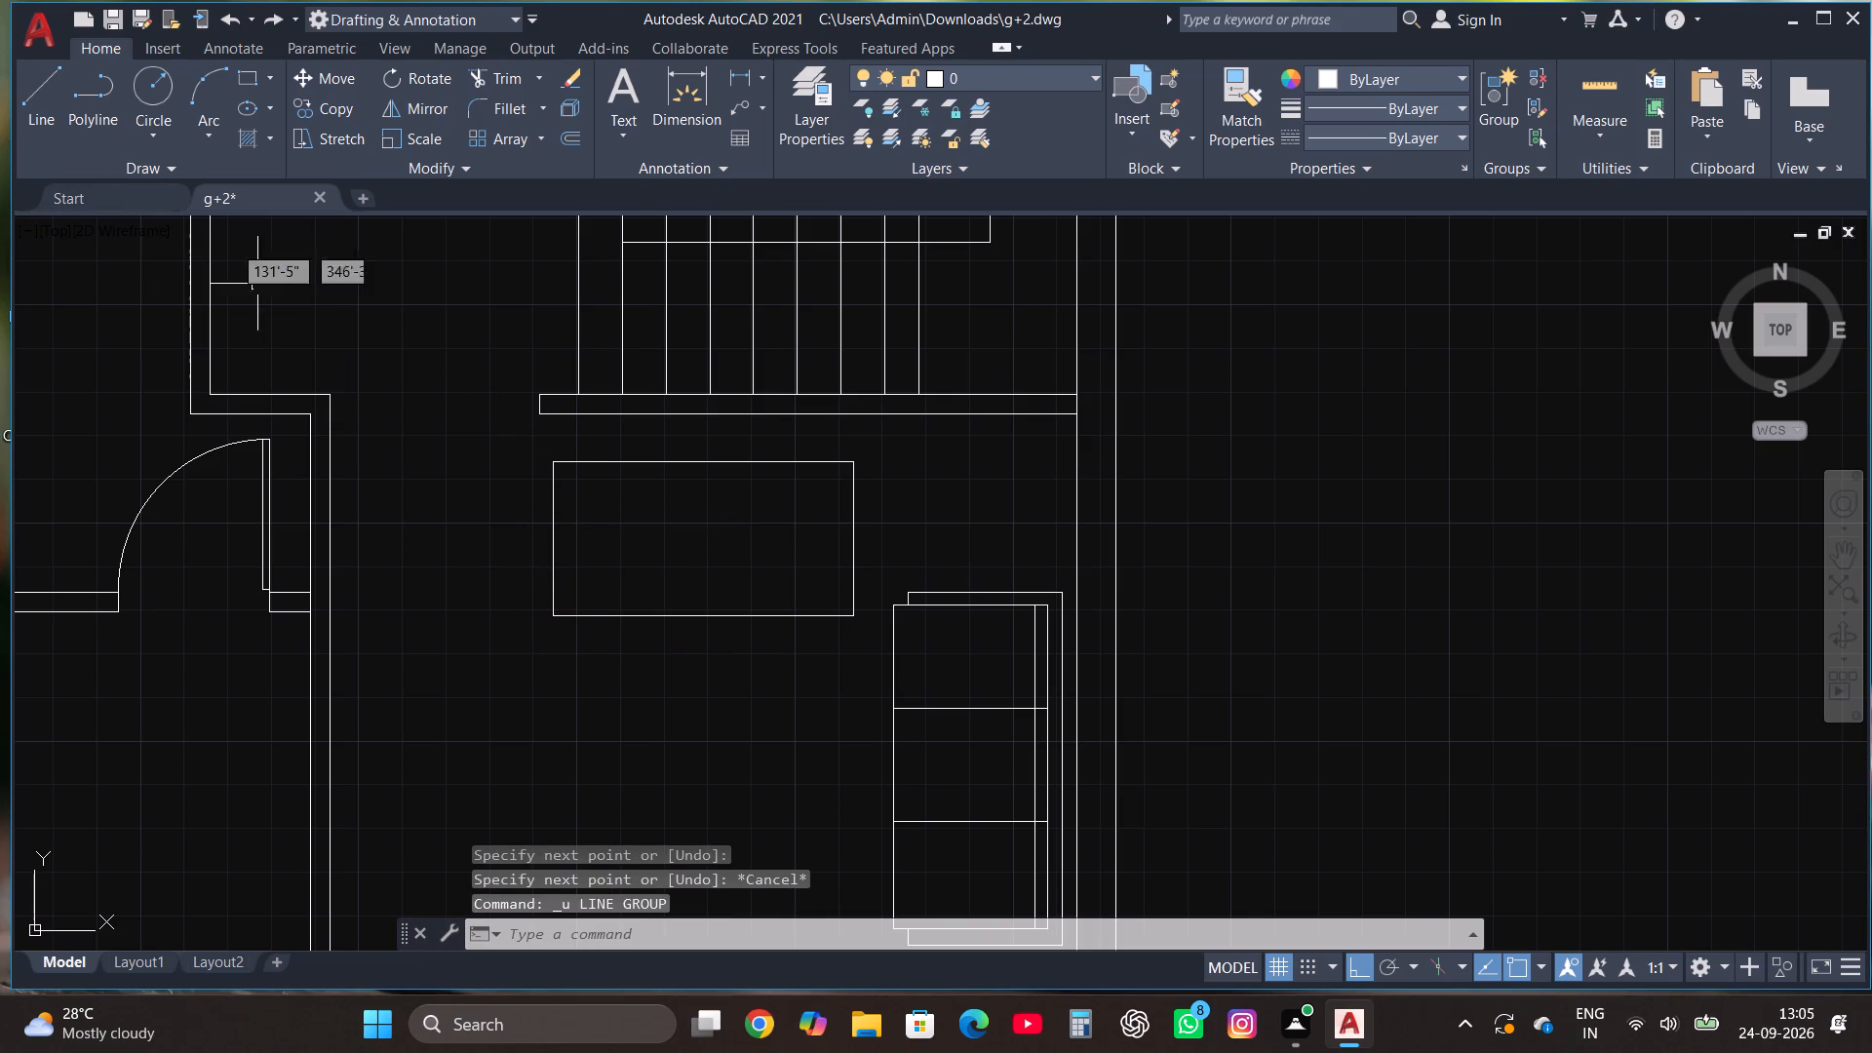
Draw a line outline about 5" outside the horizontal rectangle's left, top and right sides, and trim the end running inside the rectangle.
left_click(27, 90)
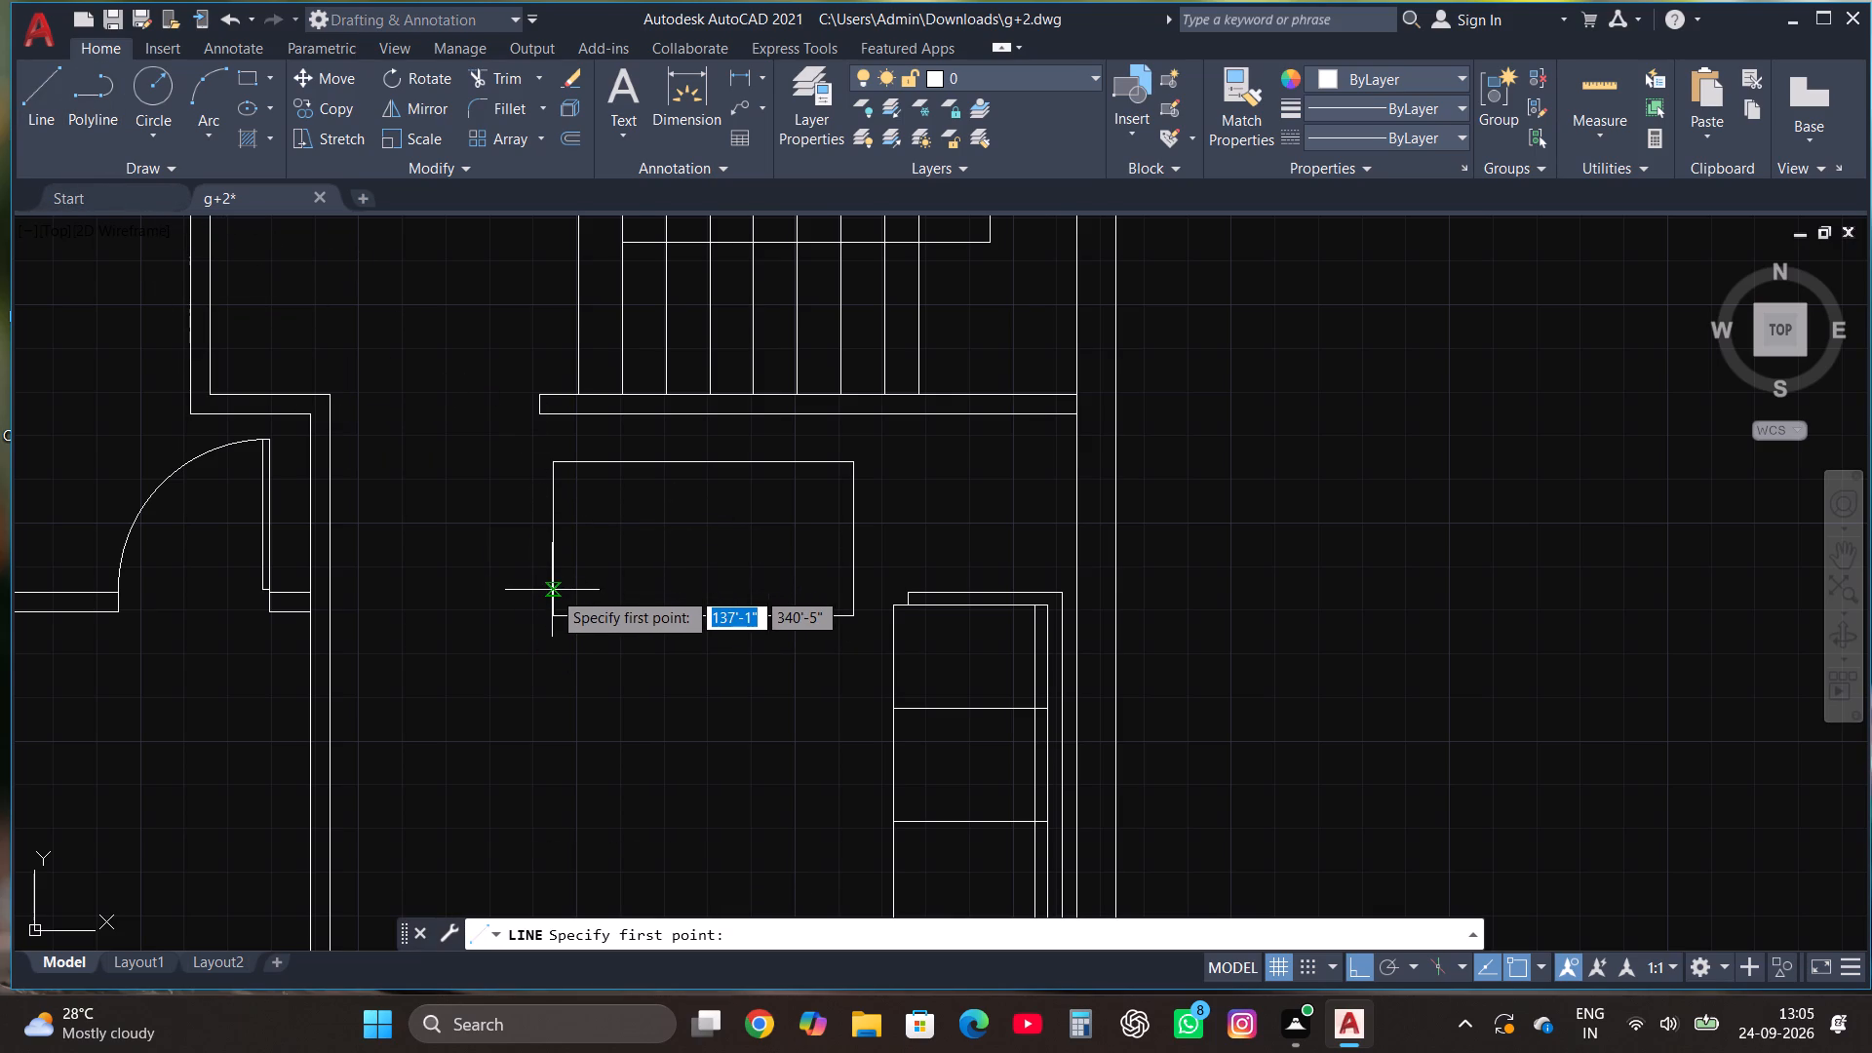
left_click(553, 595)
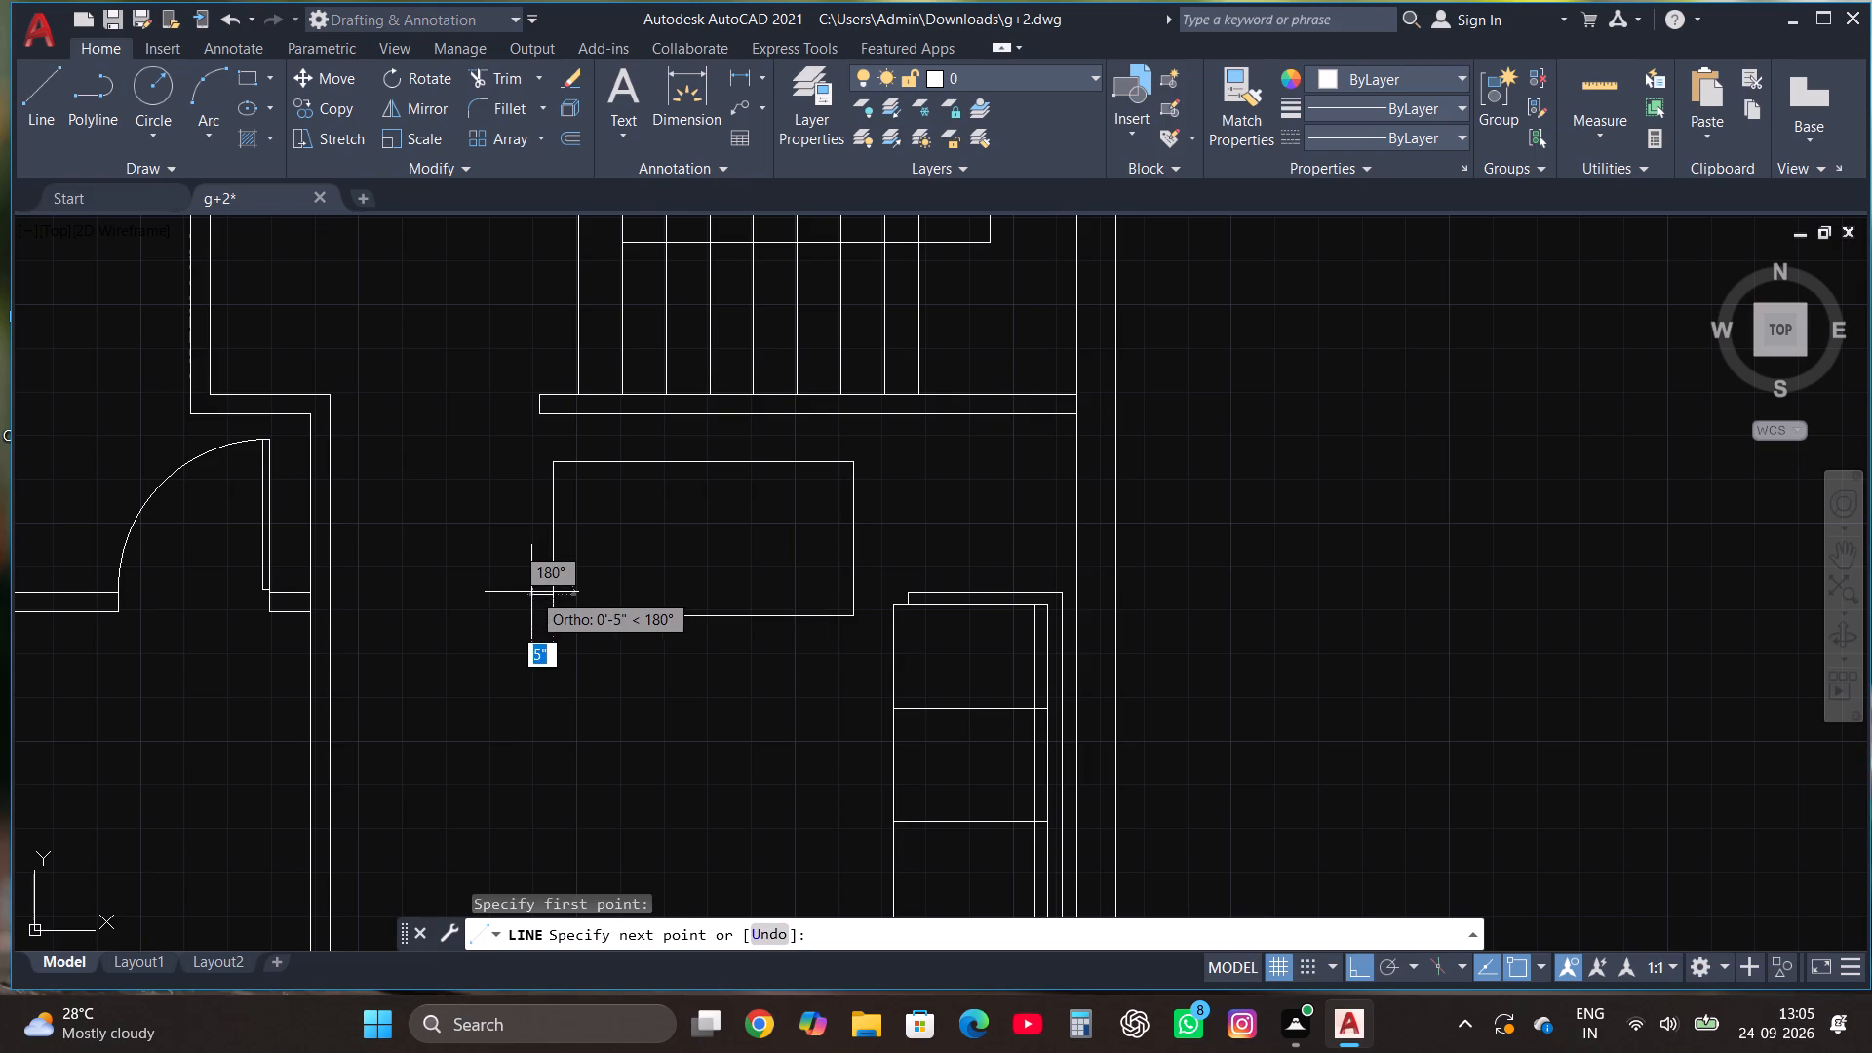
left_click(531, 592)
left_click(546, 444)
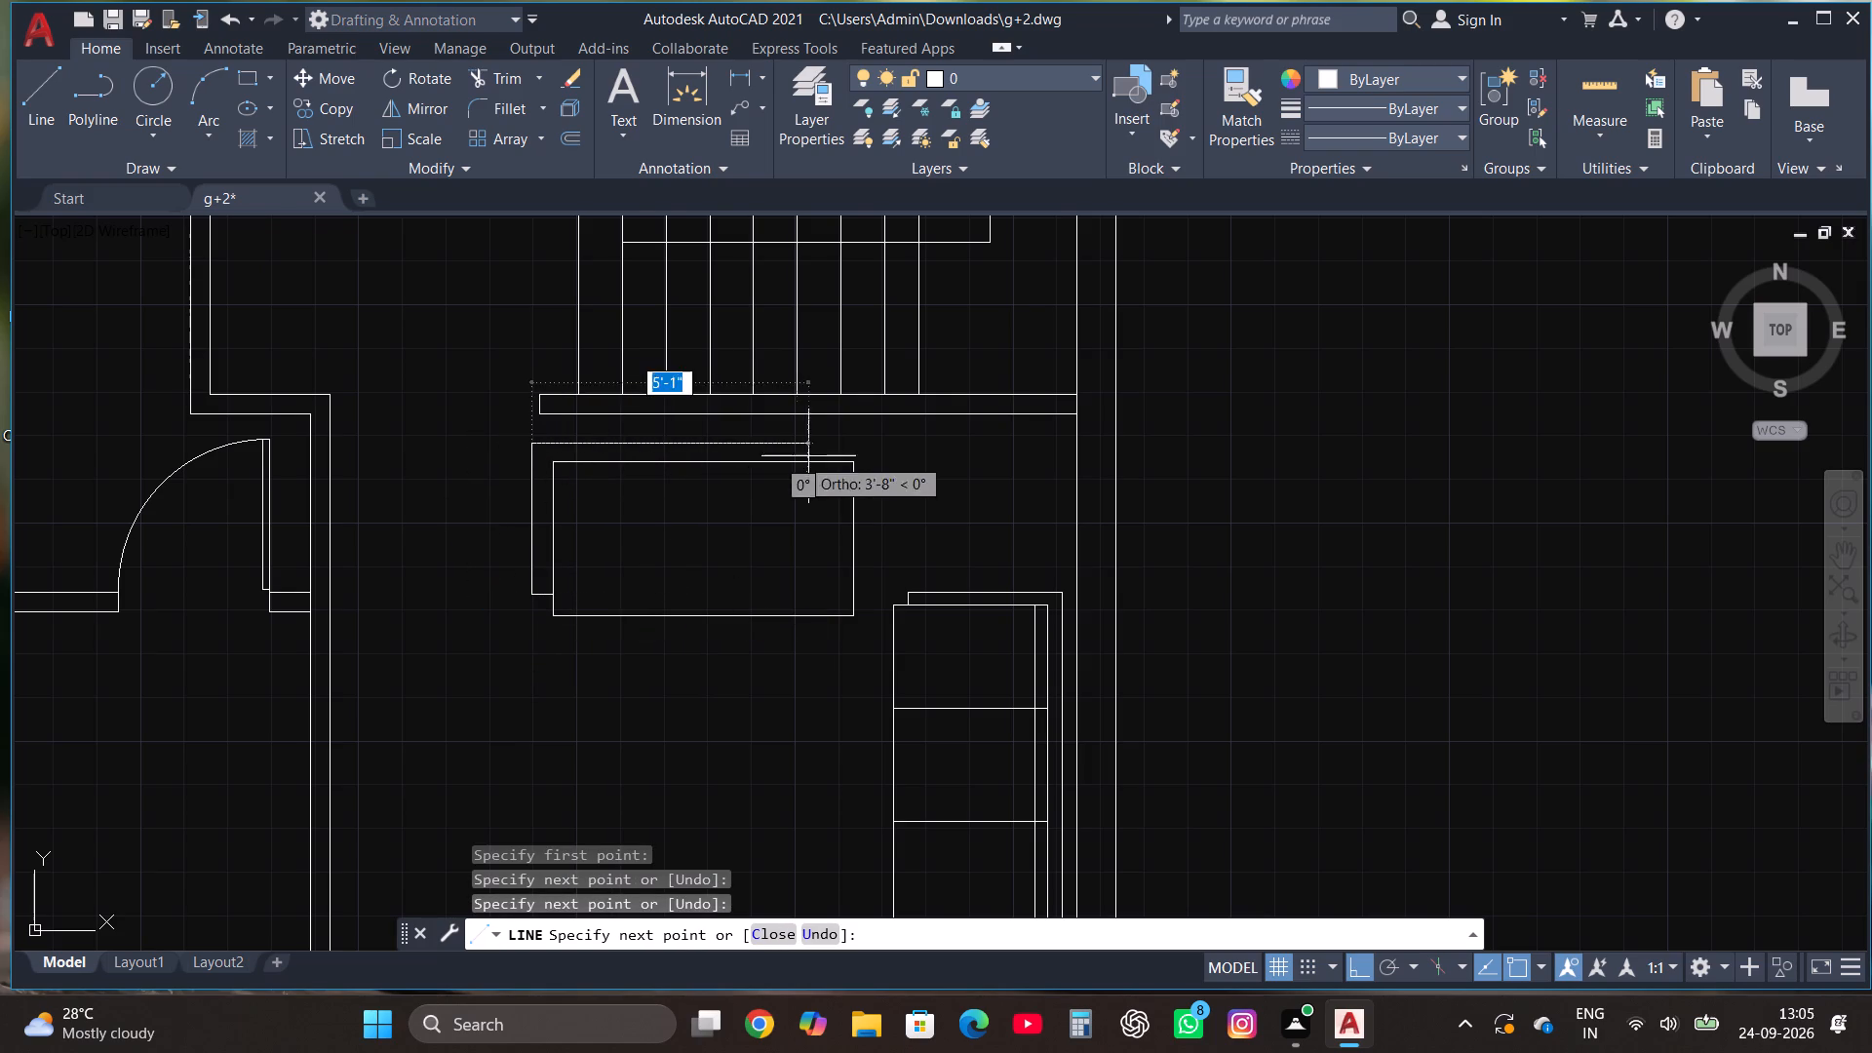
left_click(875, 468)
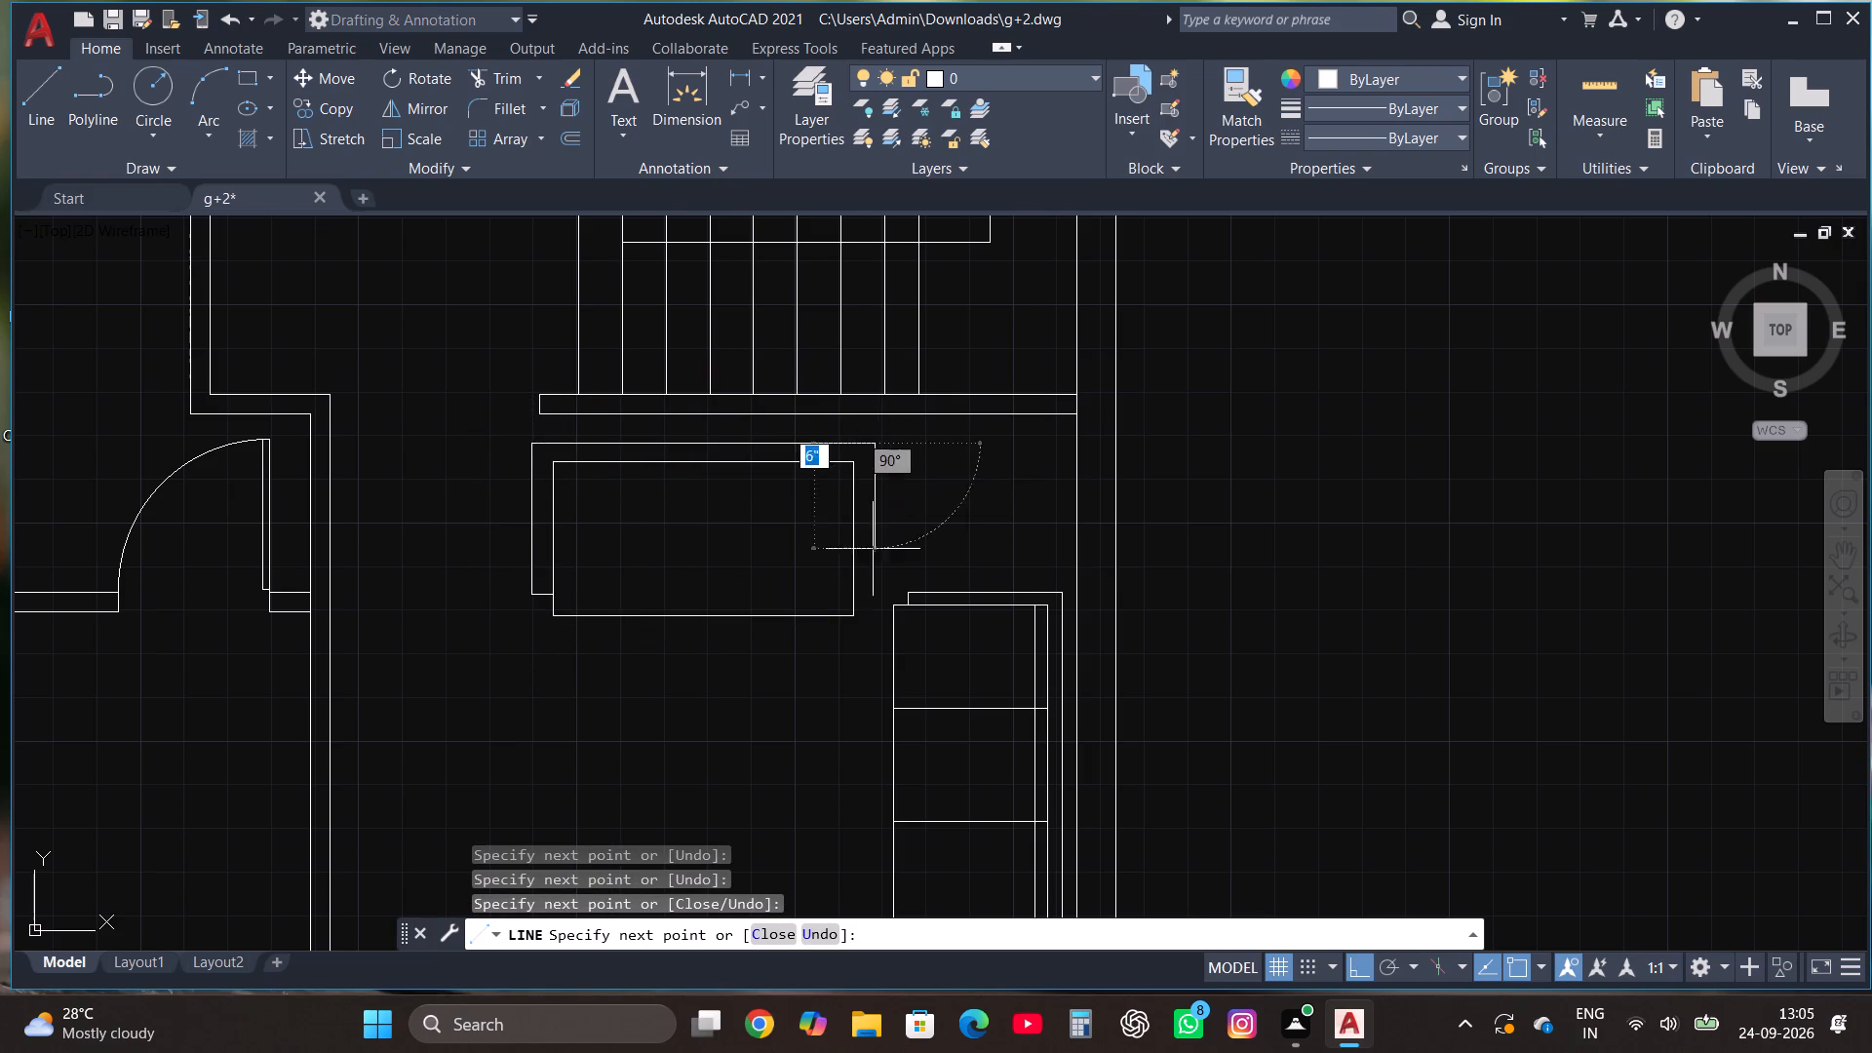
scroll(856, 597, "up", 1)
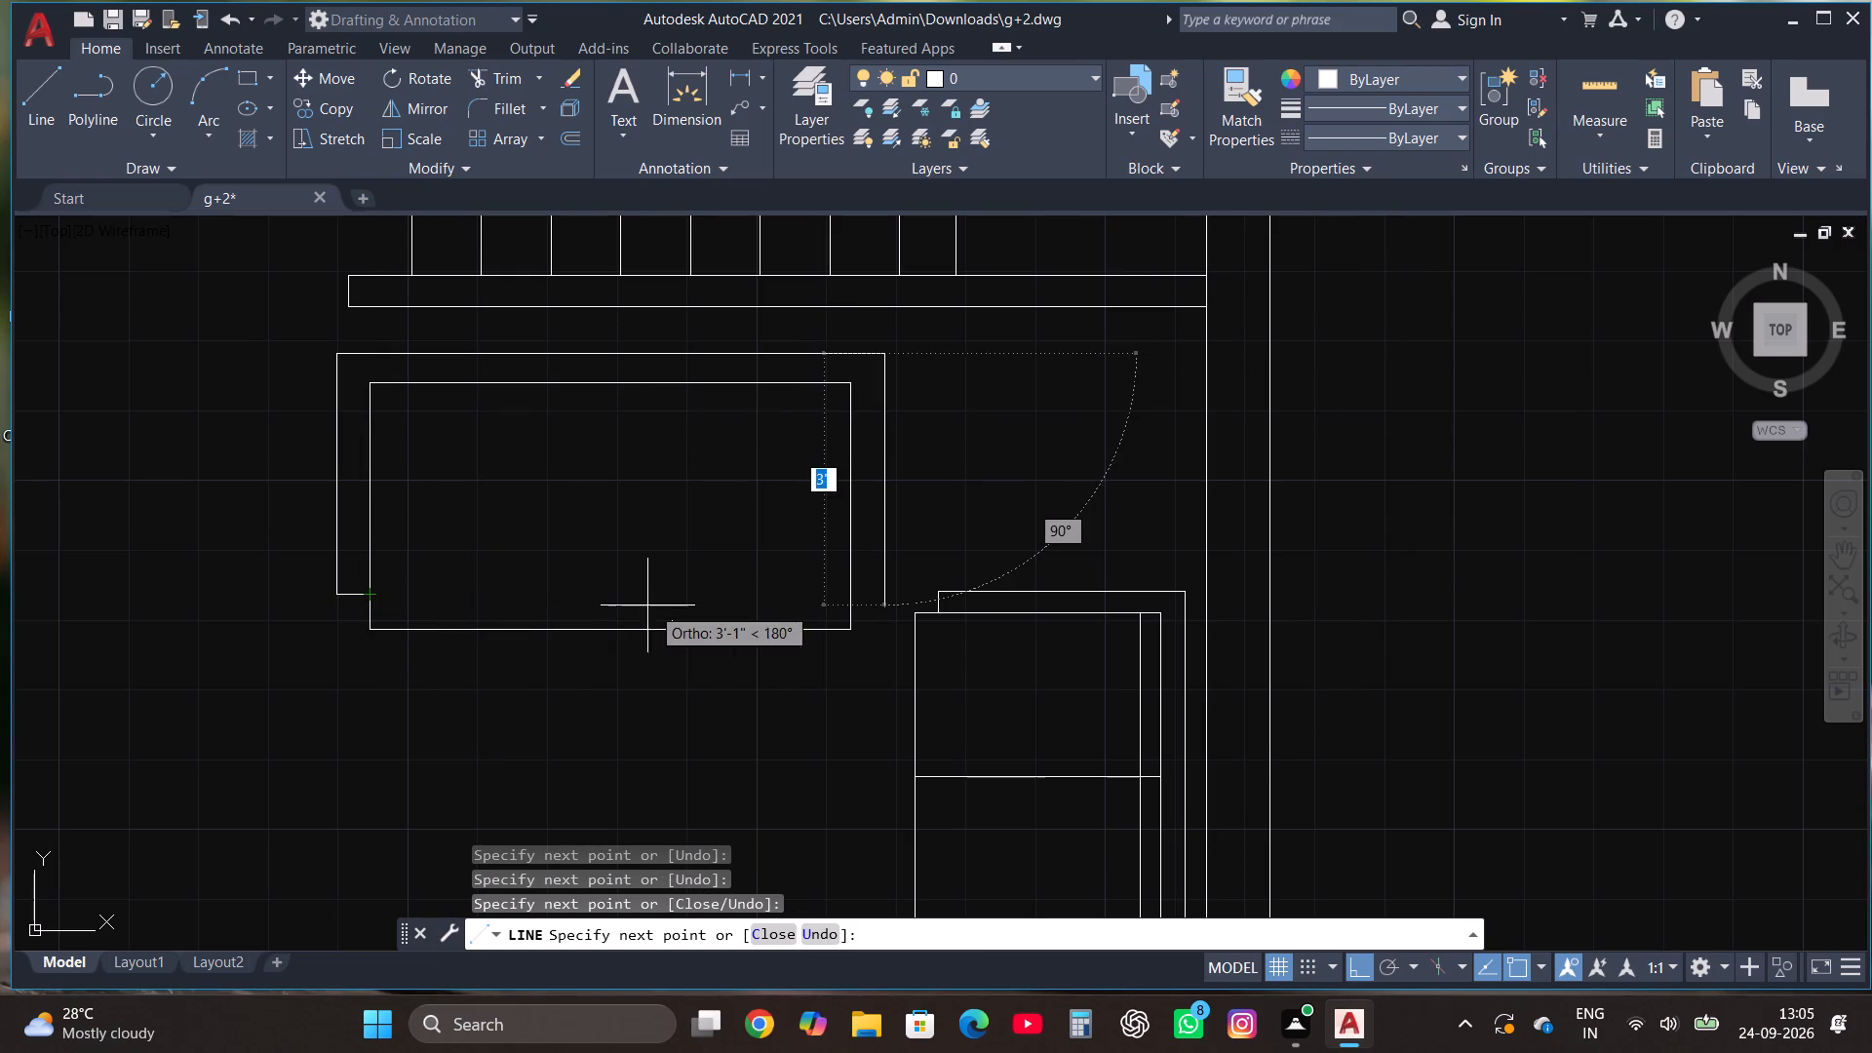
left_click(765, 591)
left_click(744, 583)
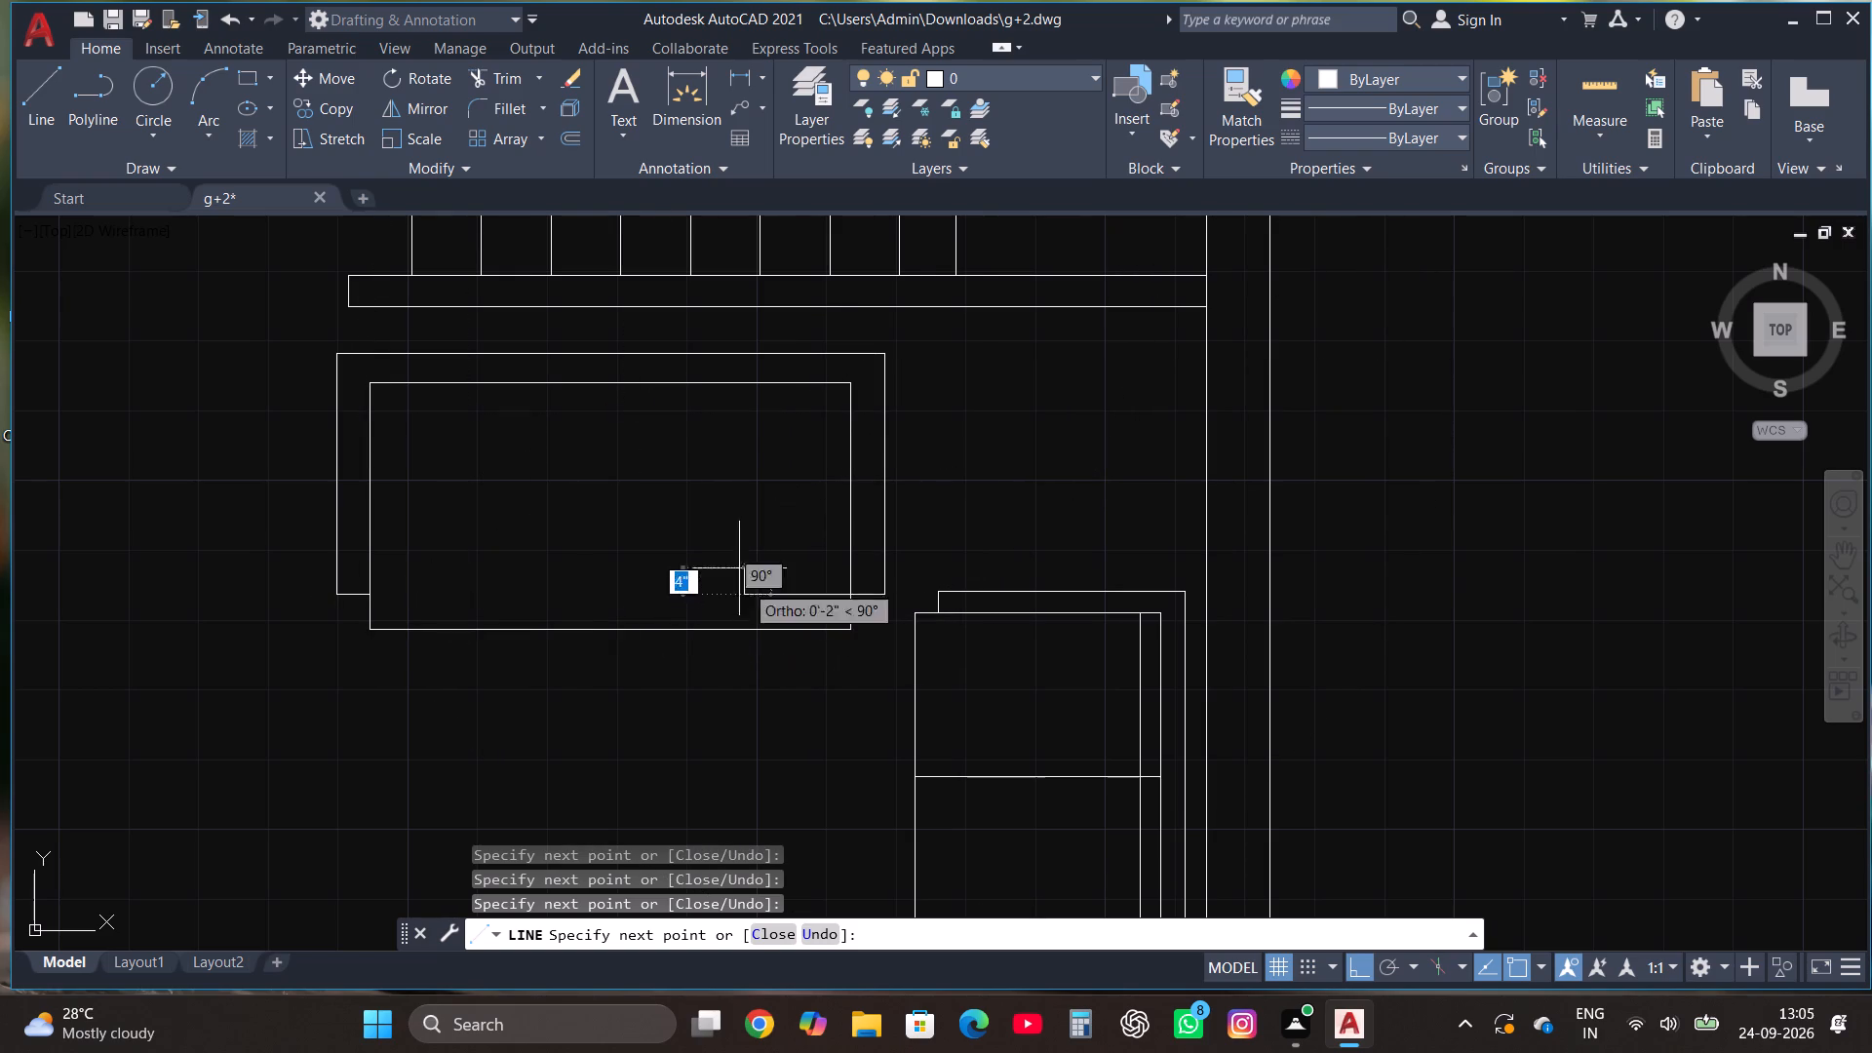
left_click(506, 82)
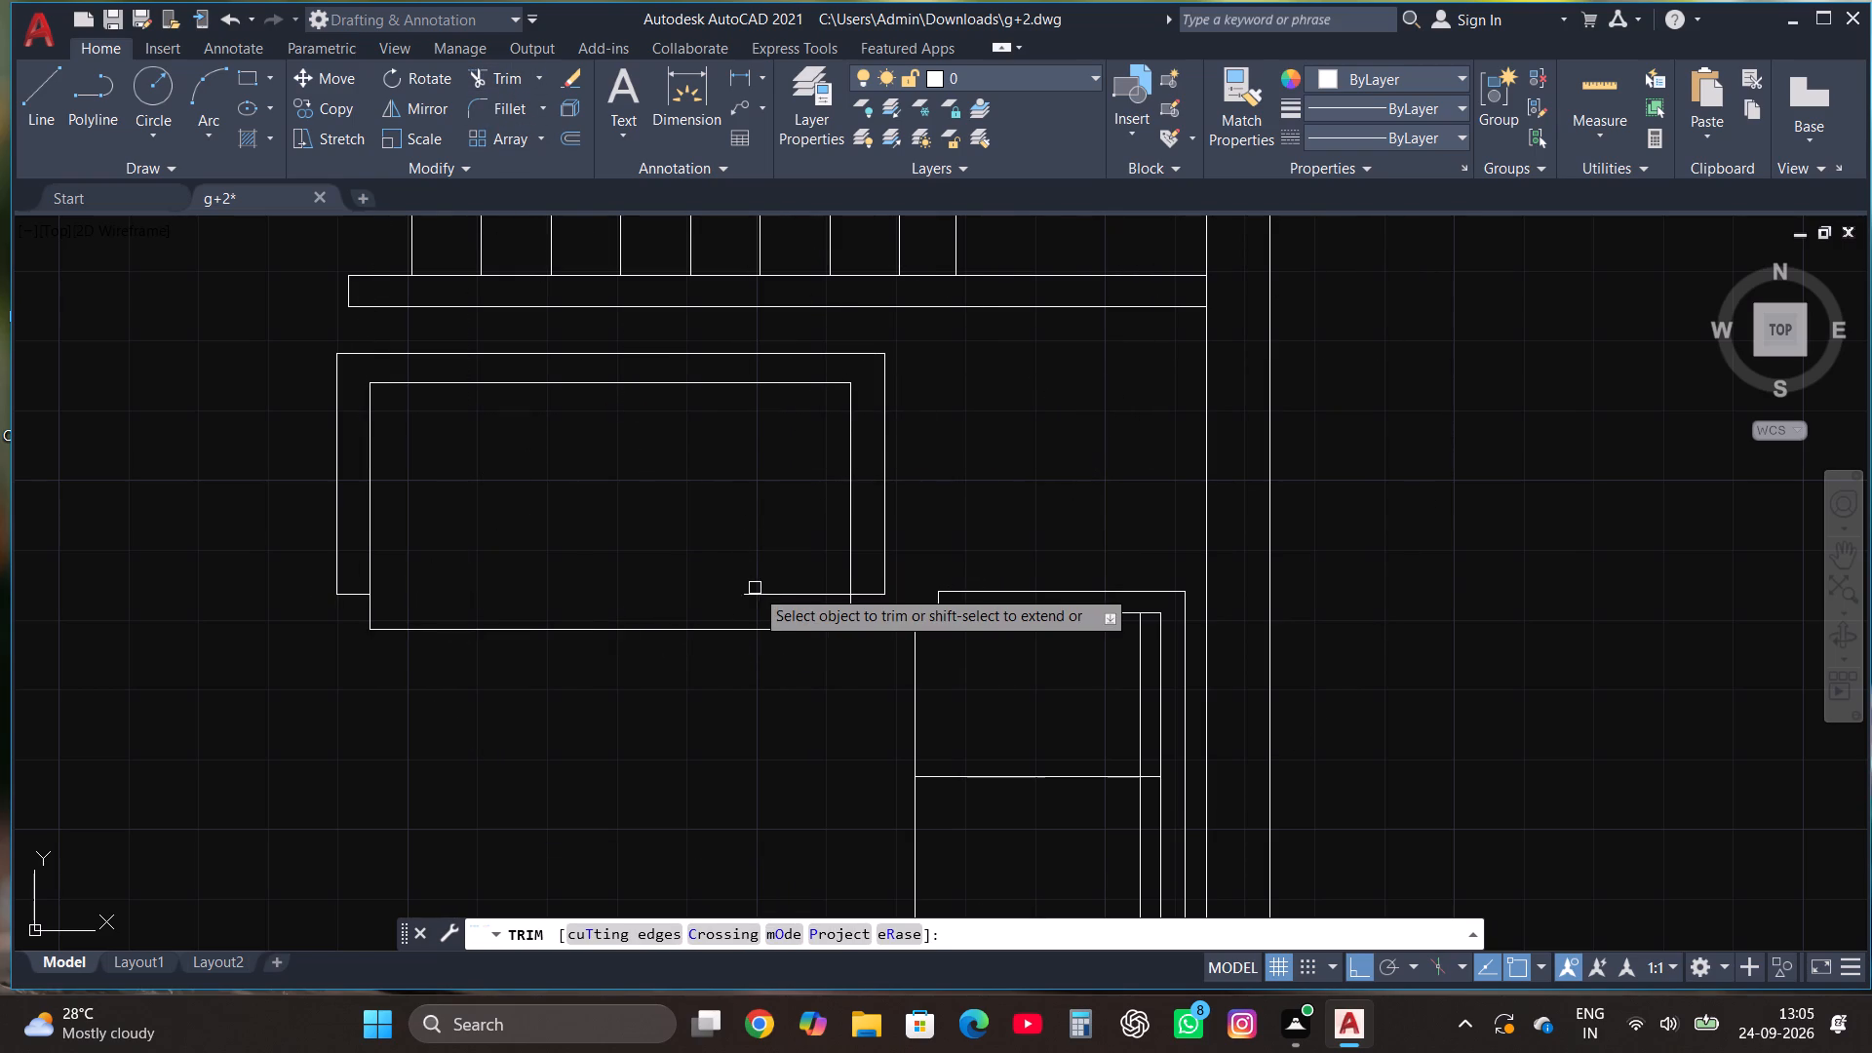
left_click(755, 590)
key("Escape")
Divide the horizontal rectangle in half with a vertical line from its bottom edge's midpoint, and trim the end past its top edge.
left_click(48, 85)
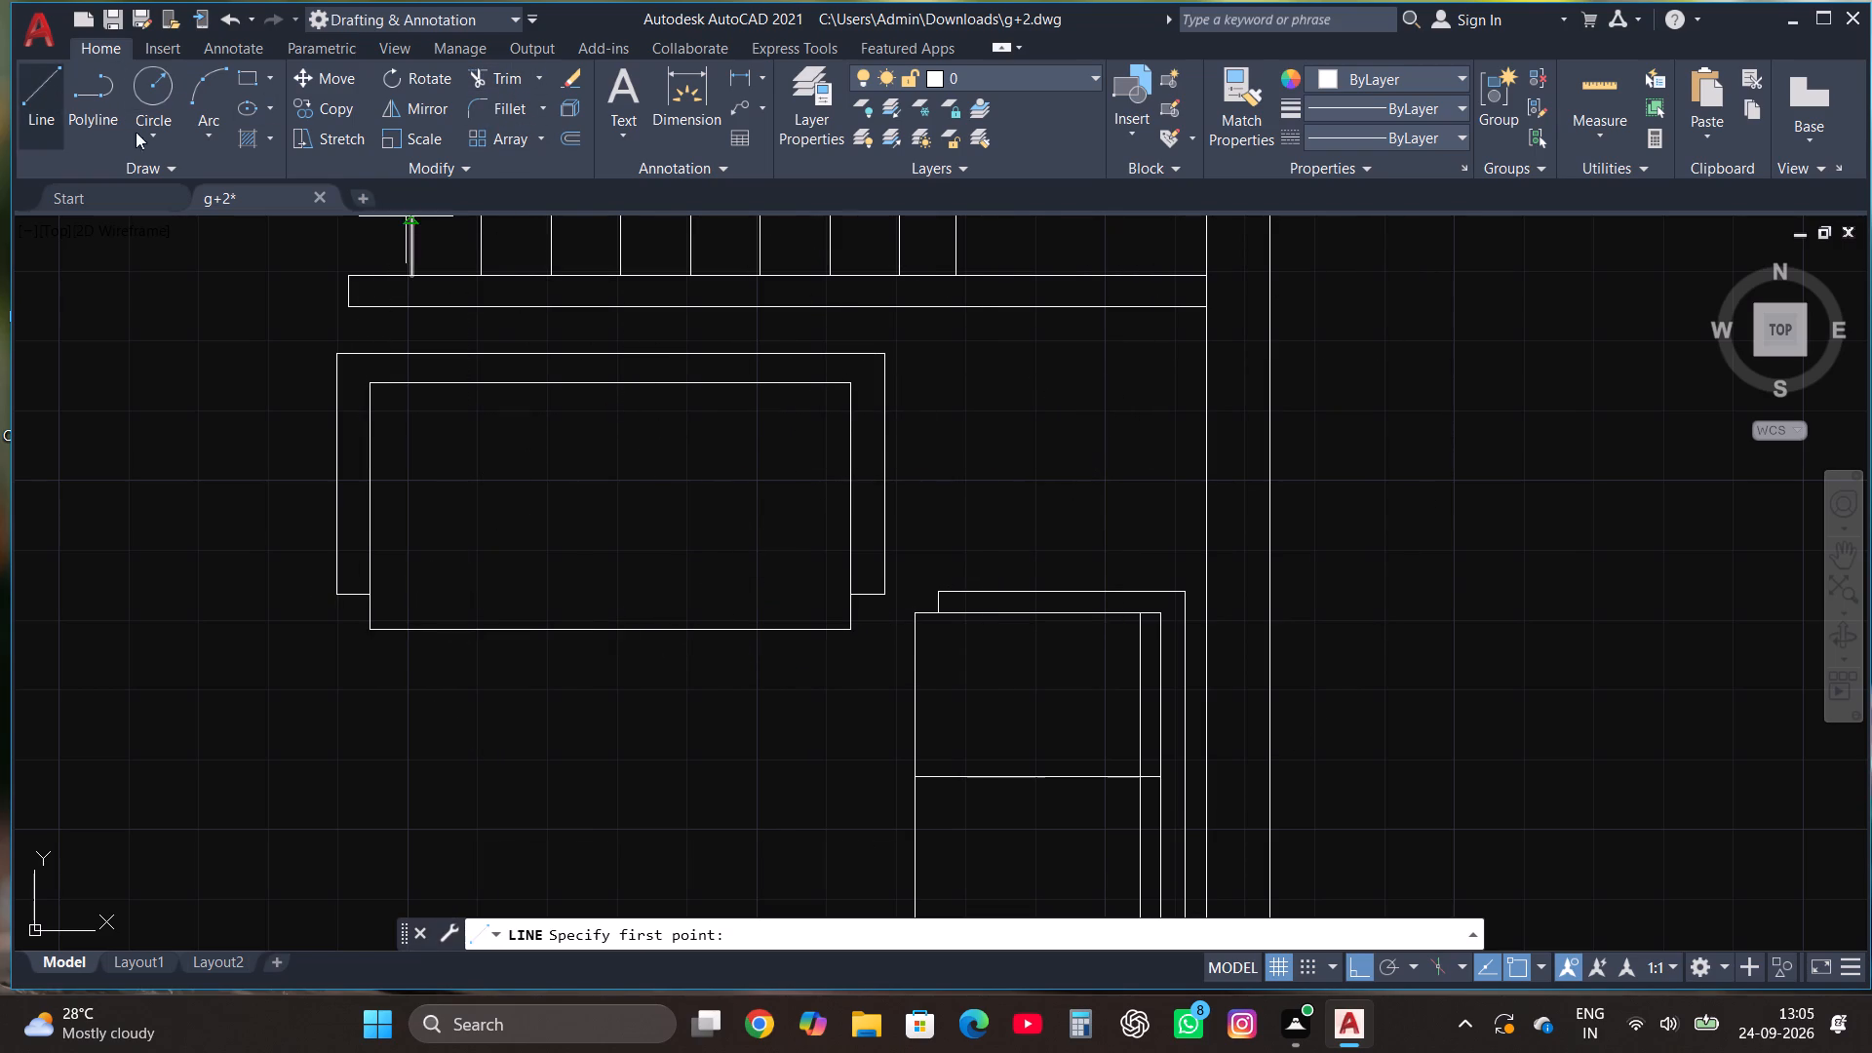
left_click(608, 632)
left_click(609, 371)
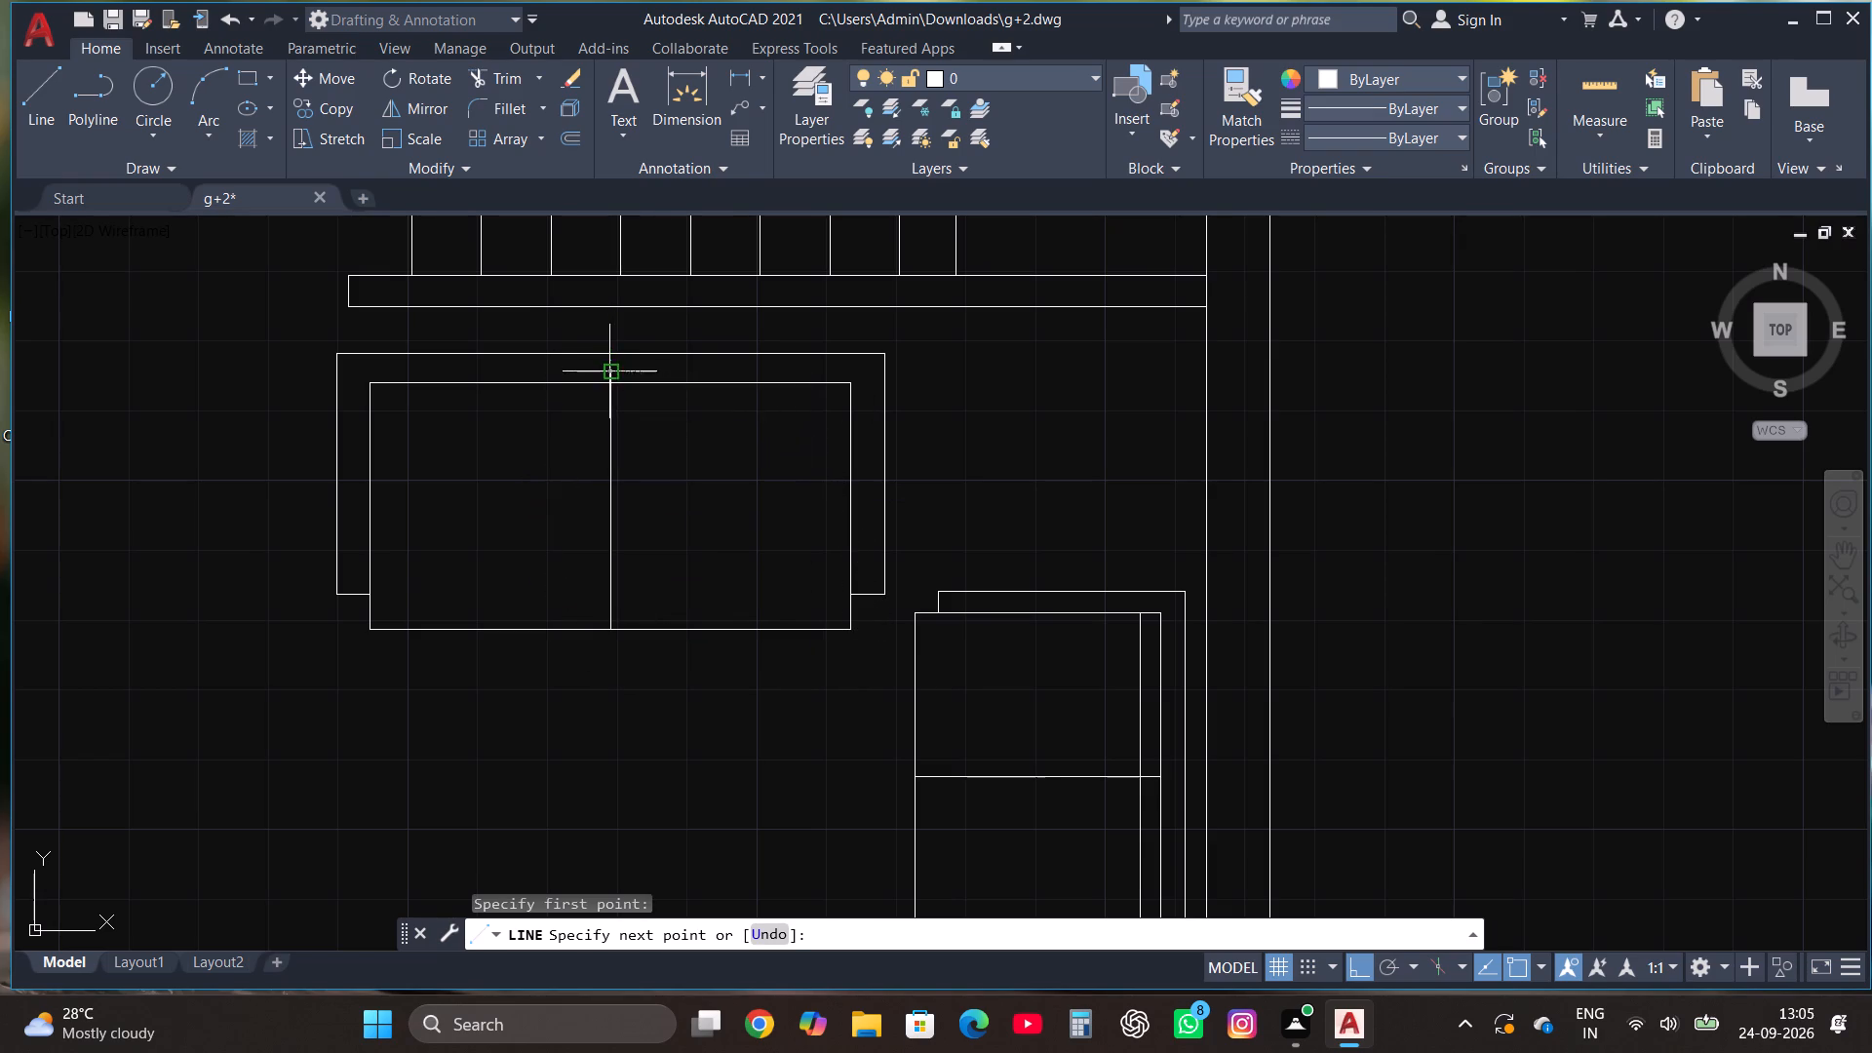
key("Escape")
left_click(520, 76)
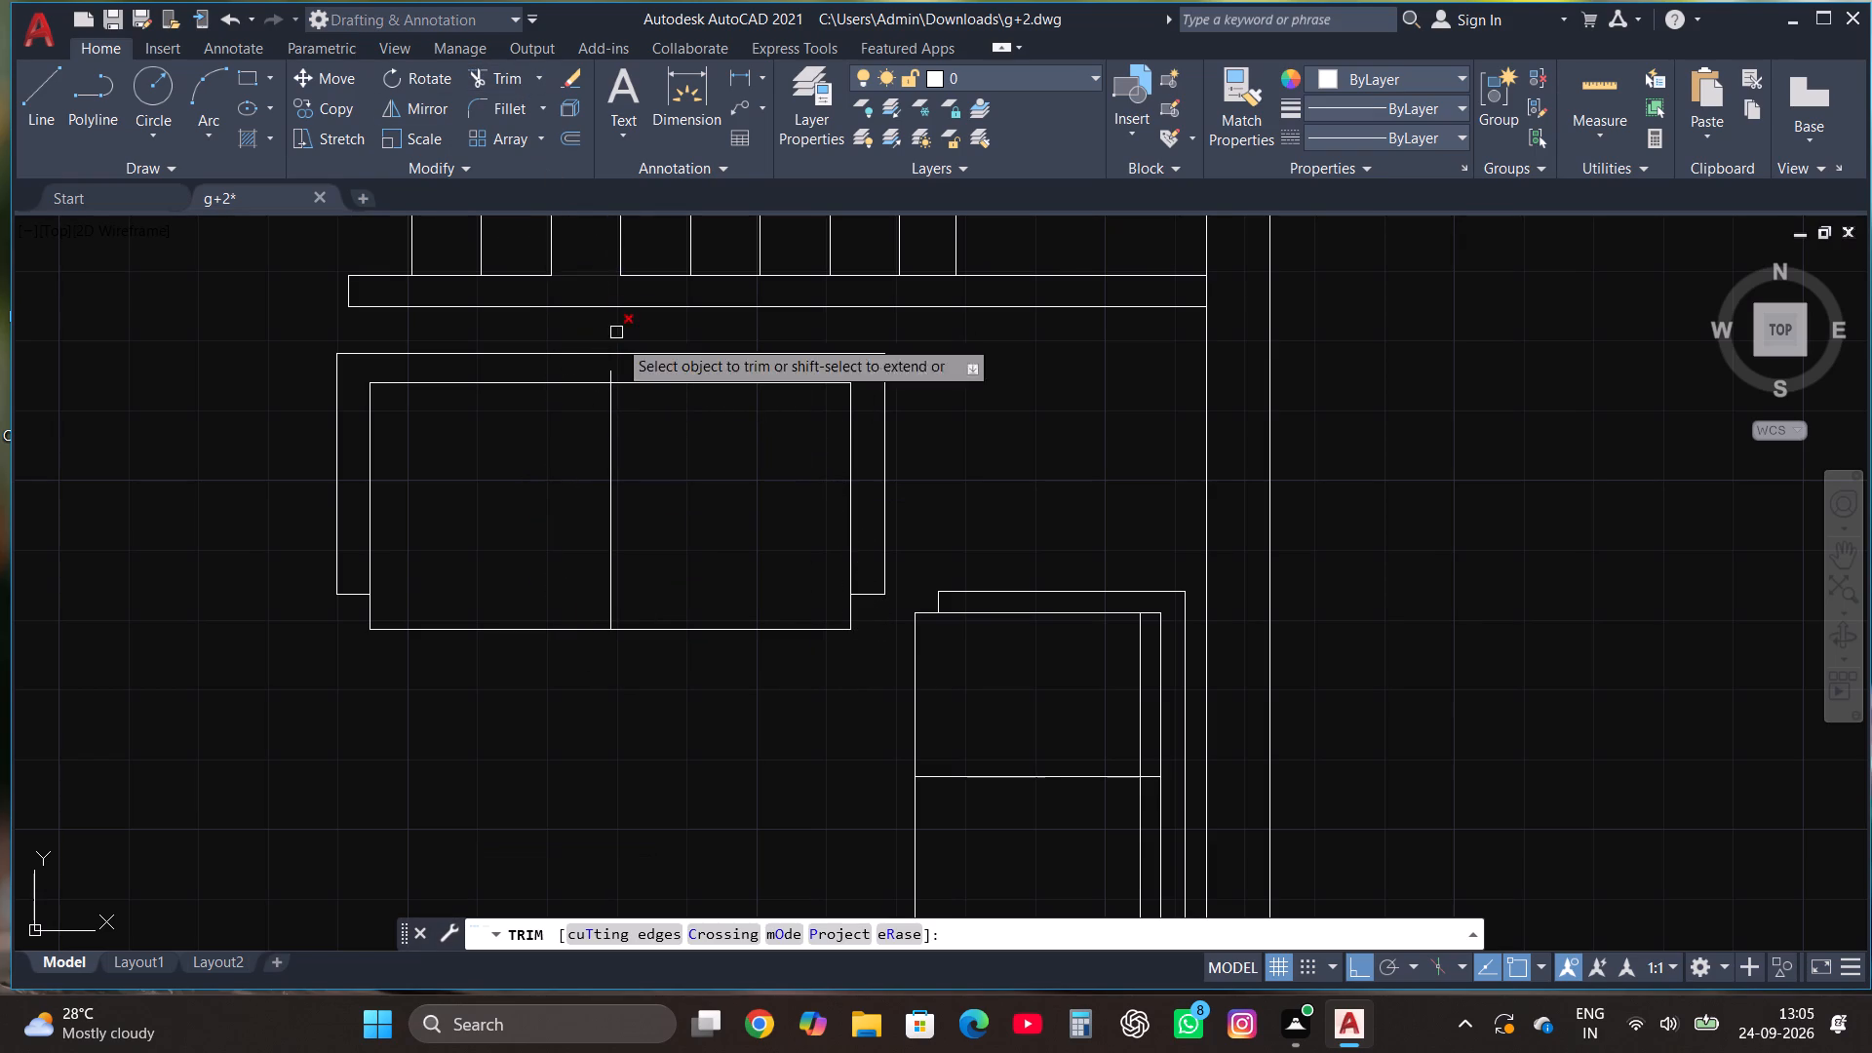
left_click(609, 370)
key("Escape")
Draw a nearly square rectangle, about 1'-9" by 1'-10", between the two sofas in the room's upper-right corner.
scroll(621, 497, "down", 1)
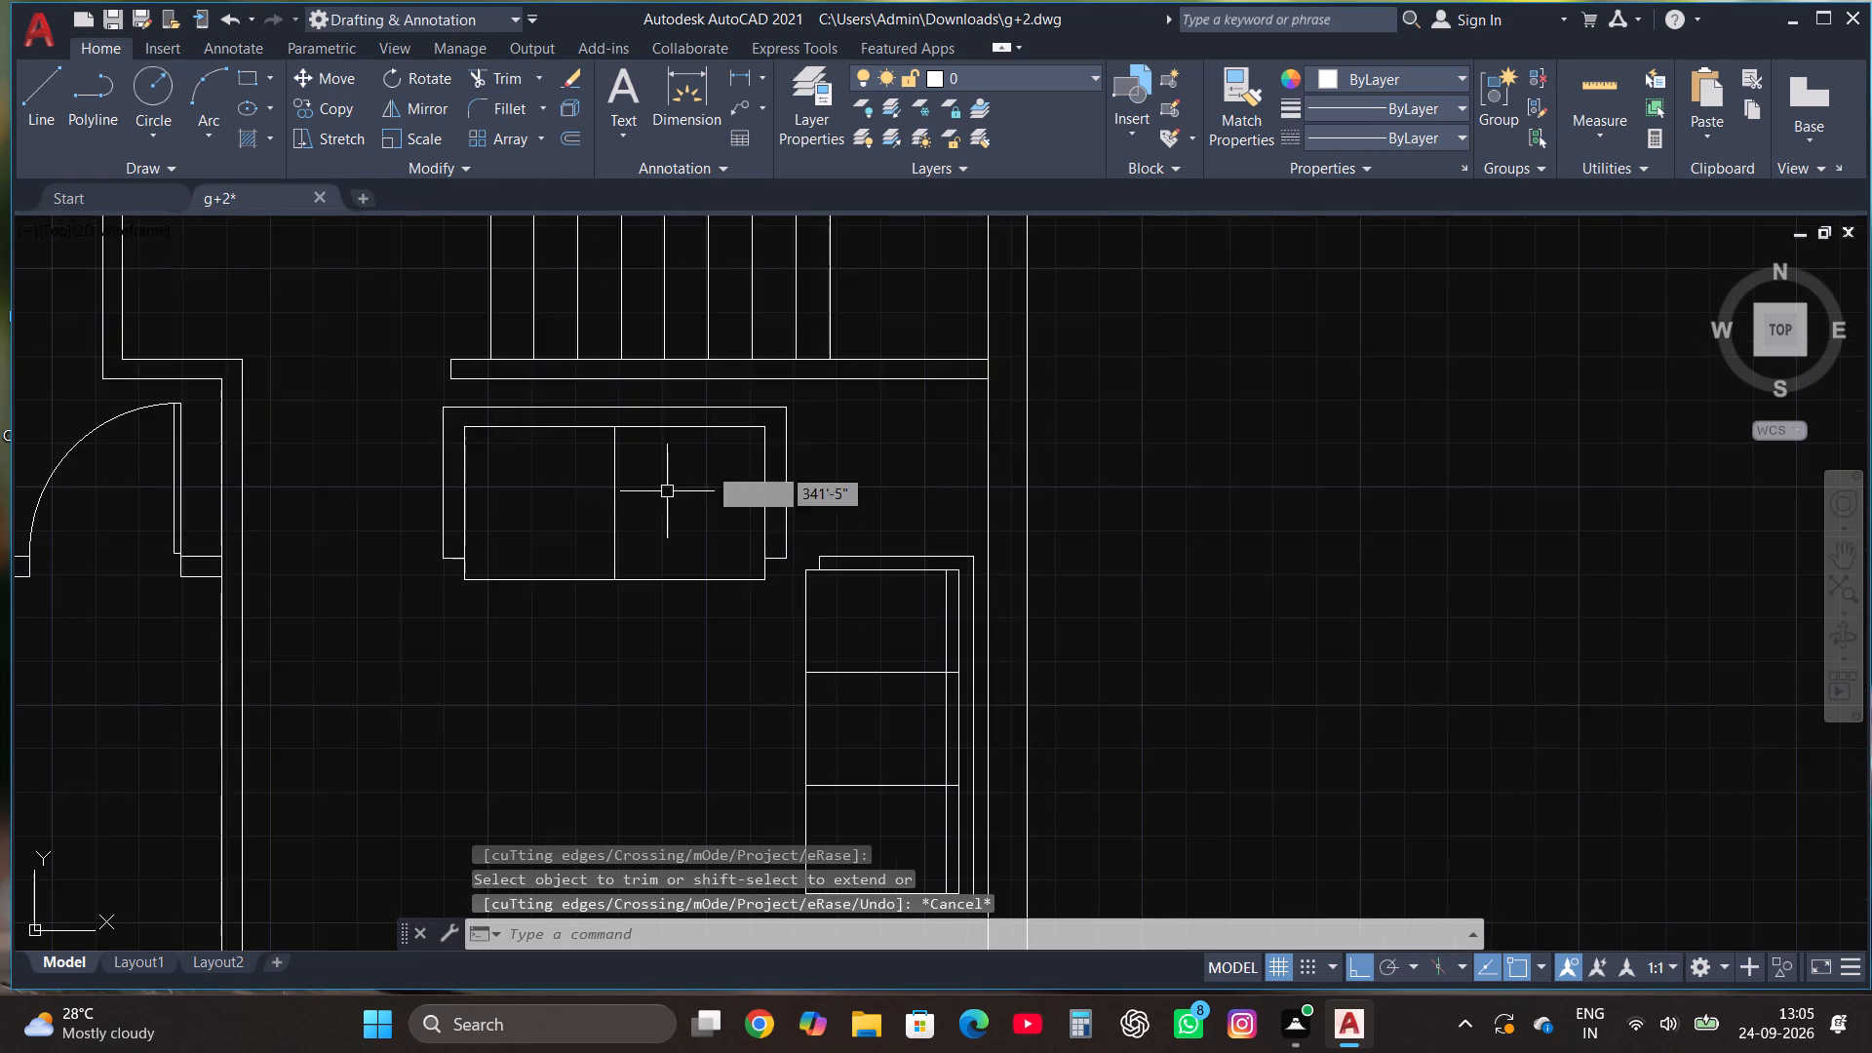
scroll(781, 443, "down", 1)
scroll(924, 440, "down", 1)
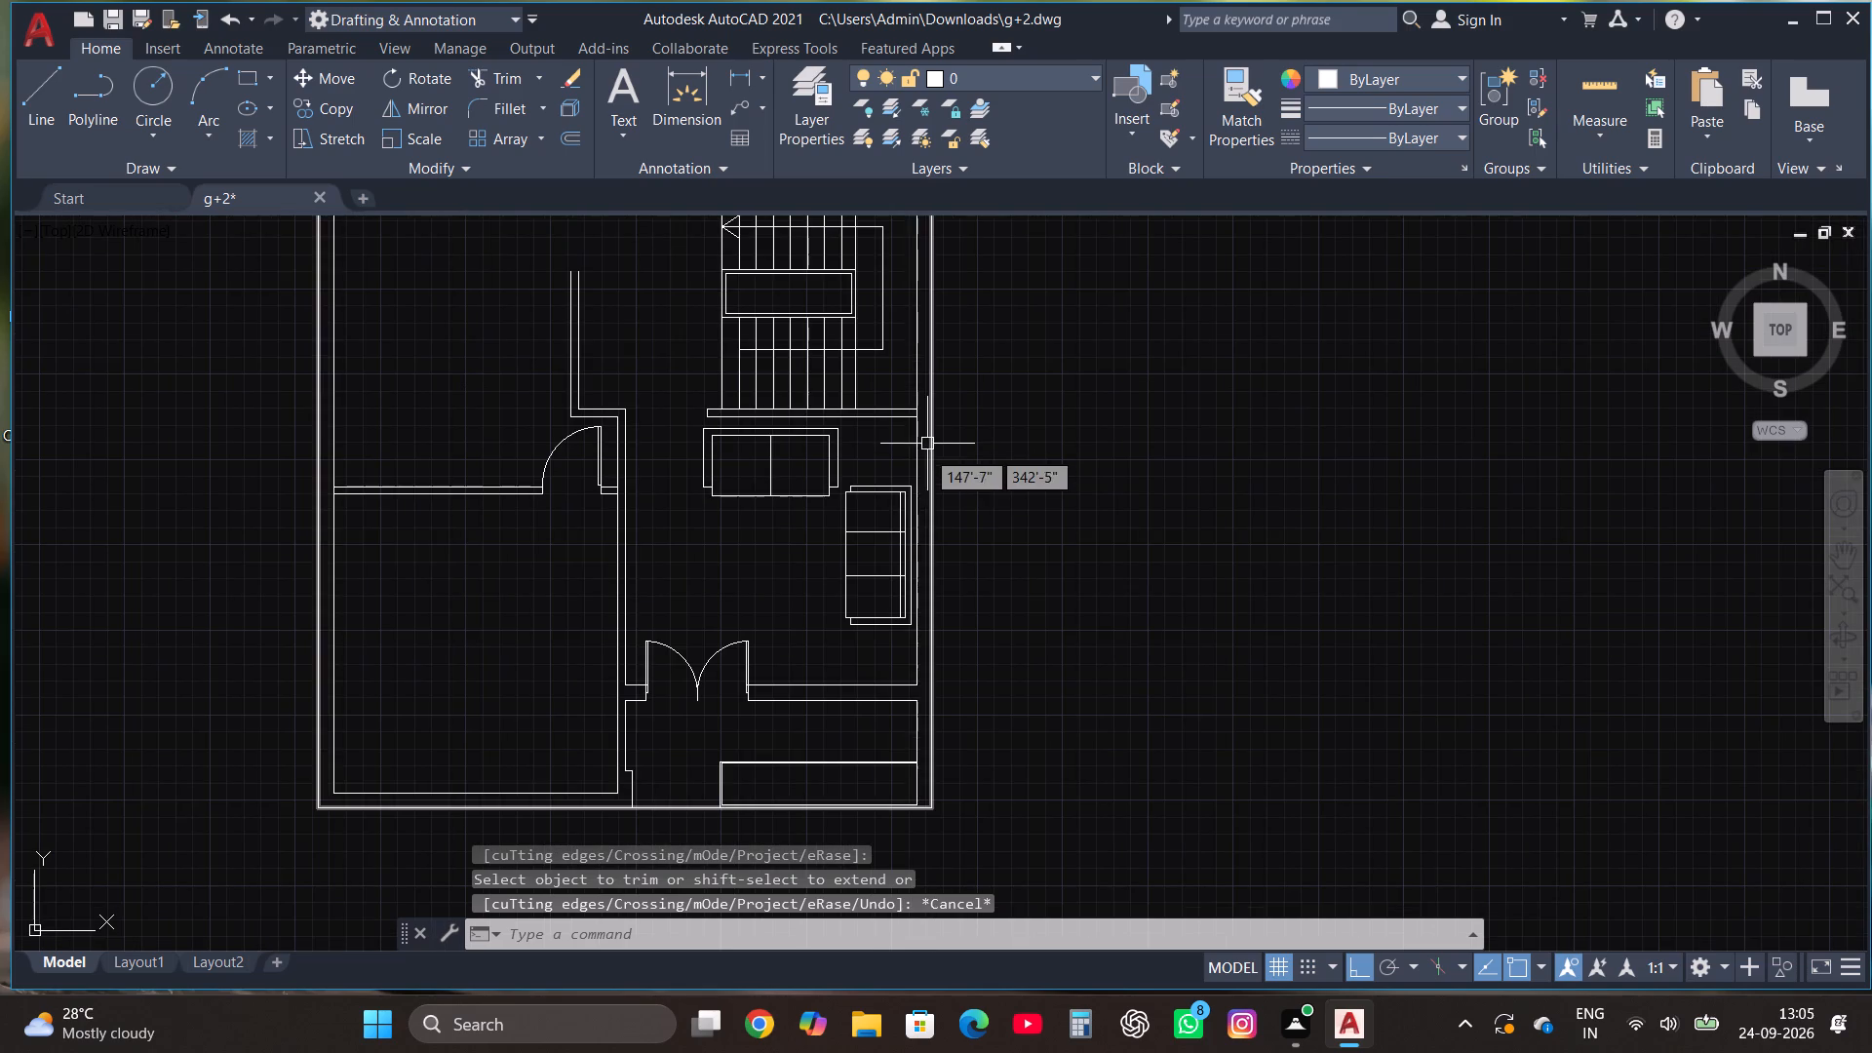
scroll(877, 434, "up", 2)
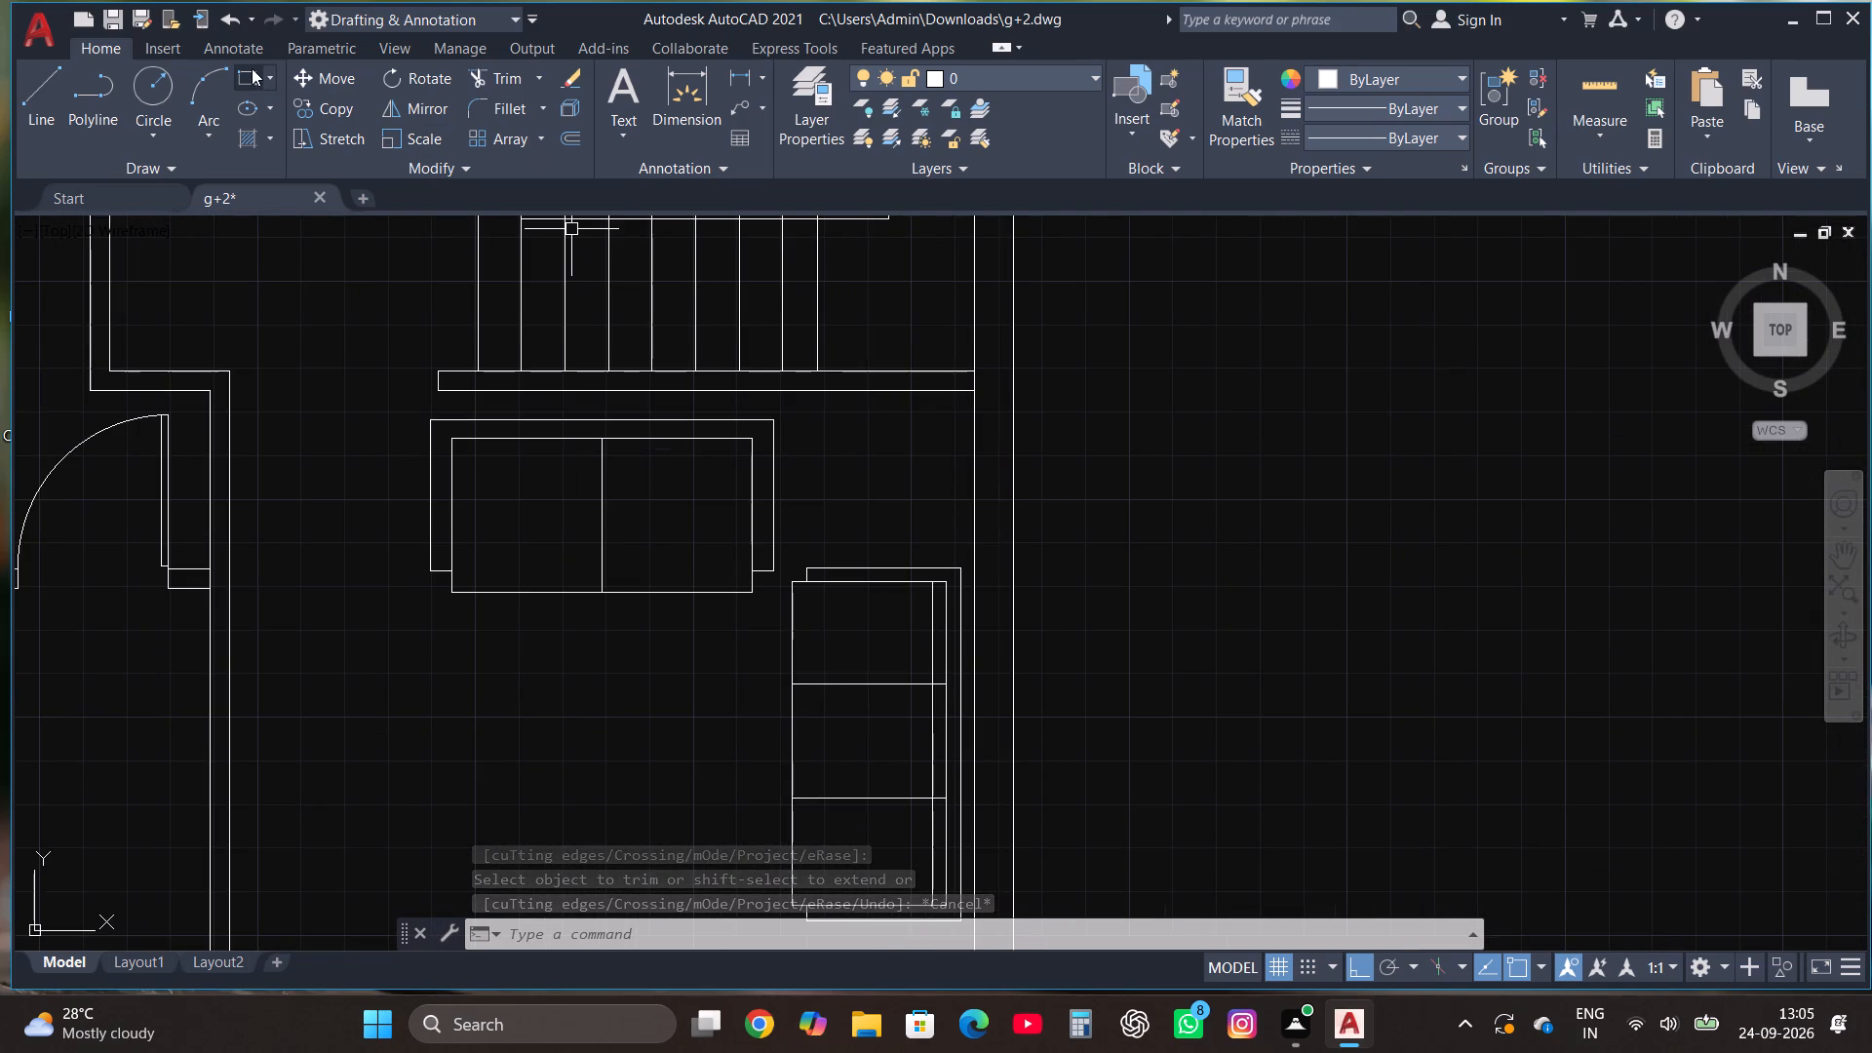
left_click(249, 71)
scroll(878, 447, "up", 1)
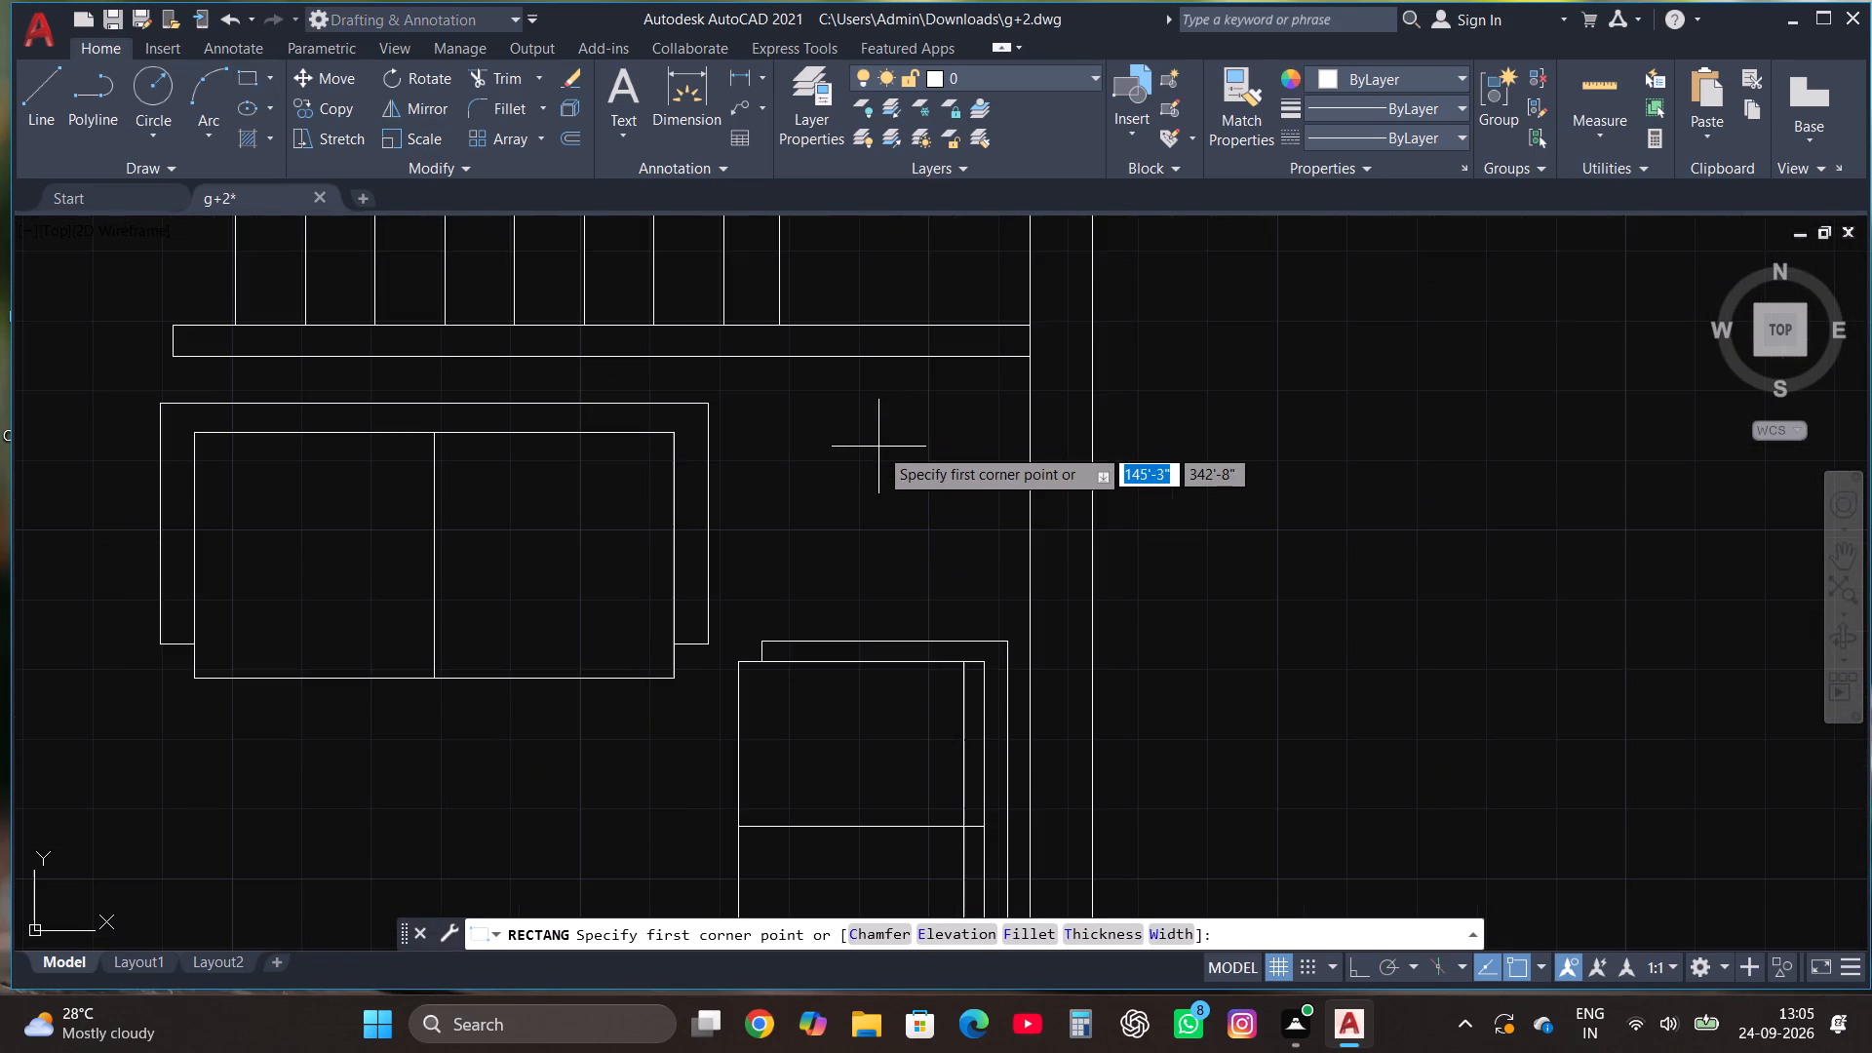
left_click(794, 577)
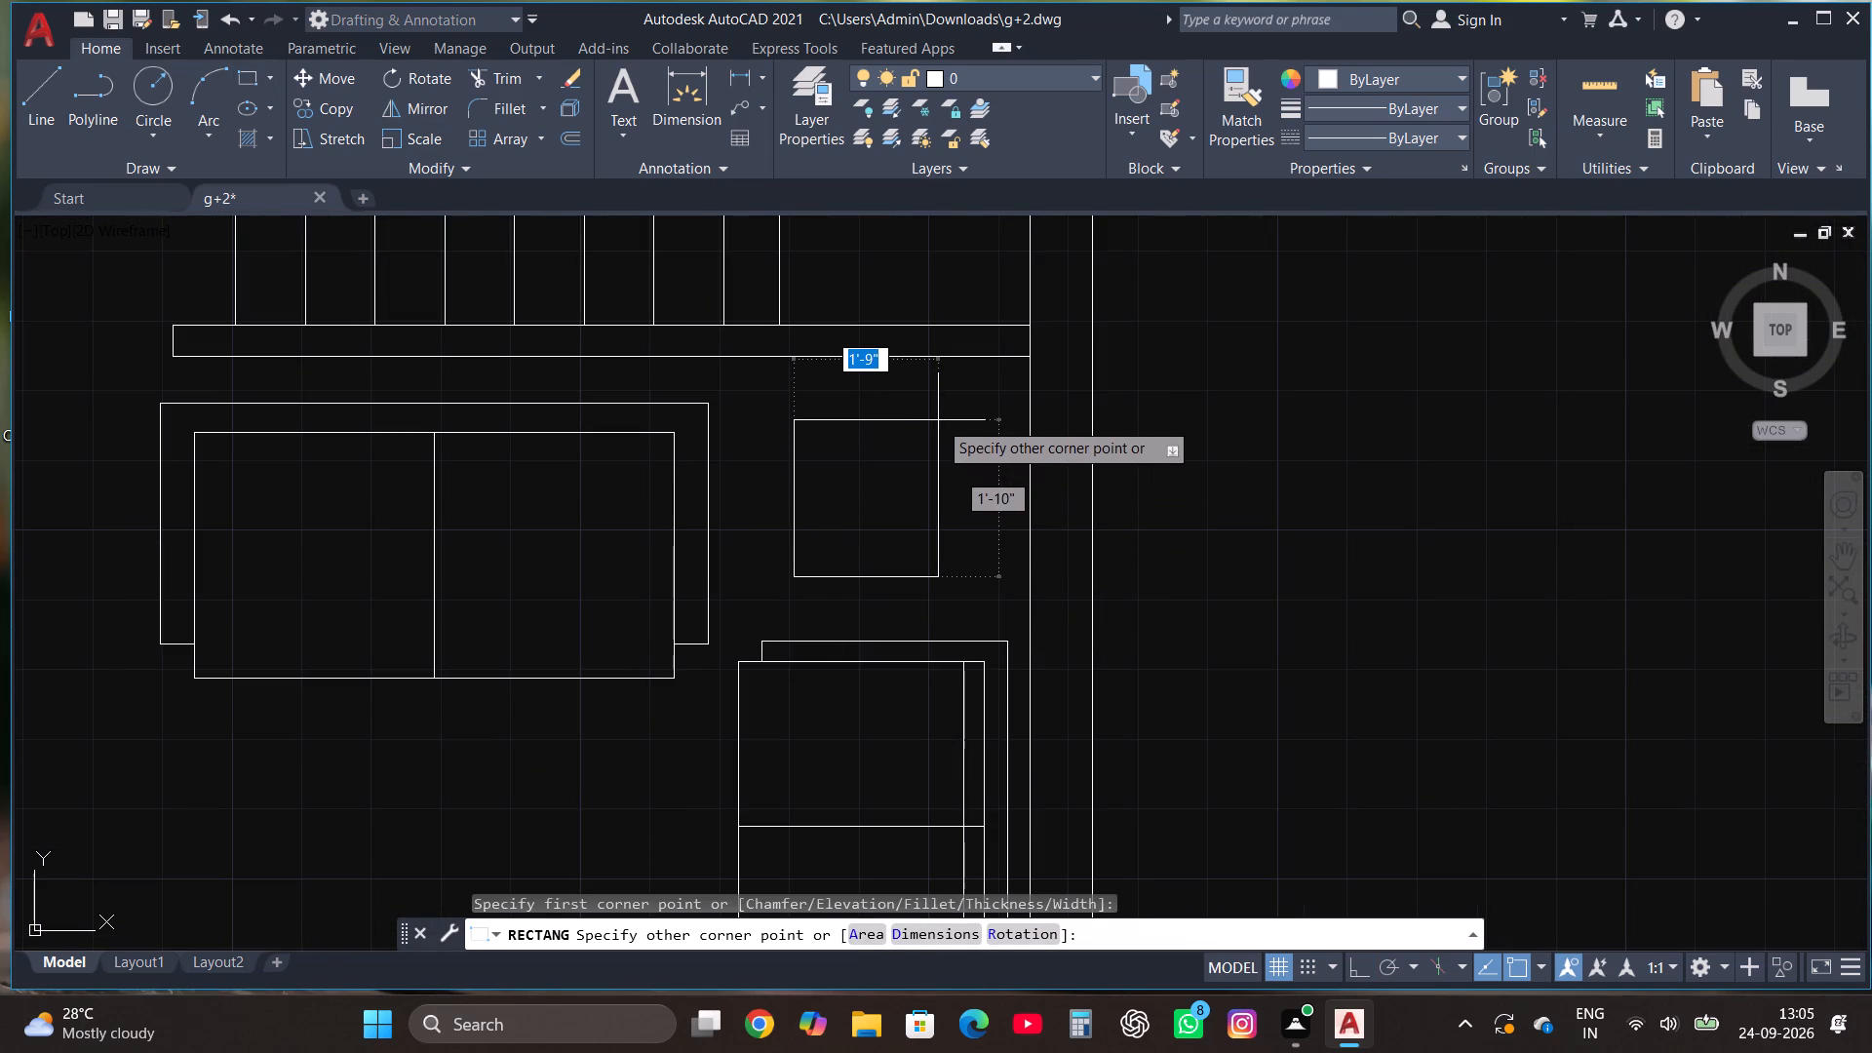
left_click(942, 421)
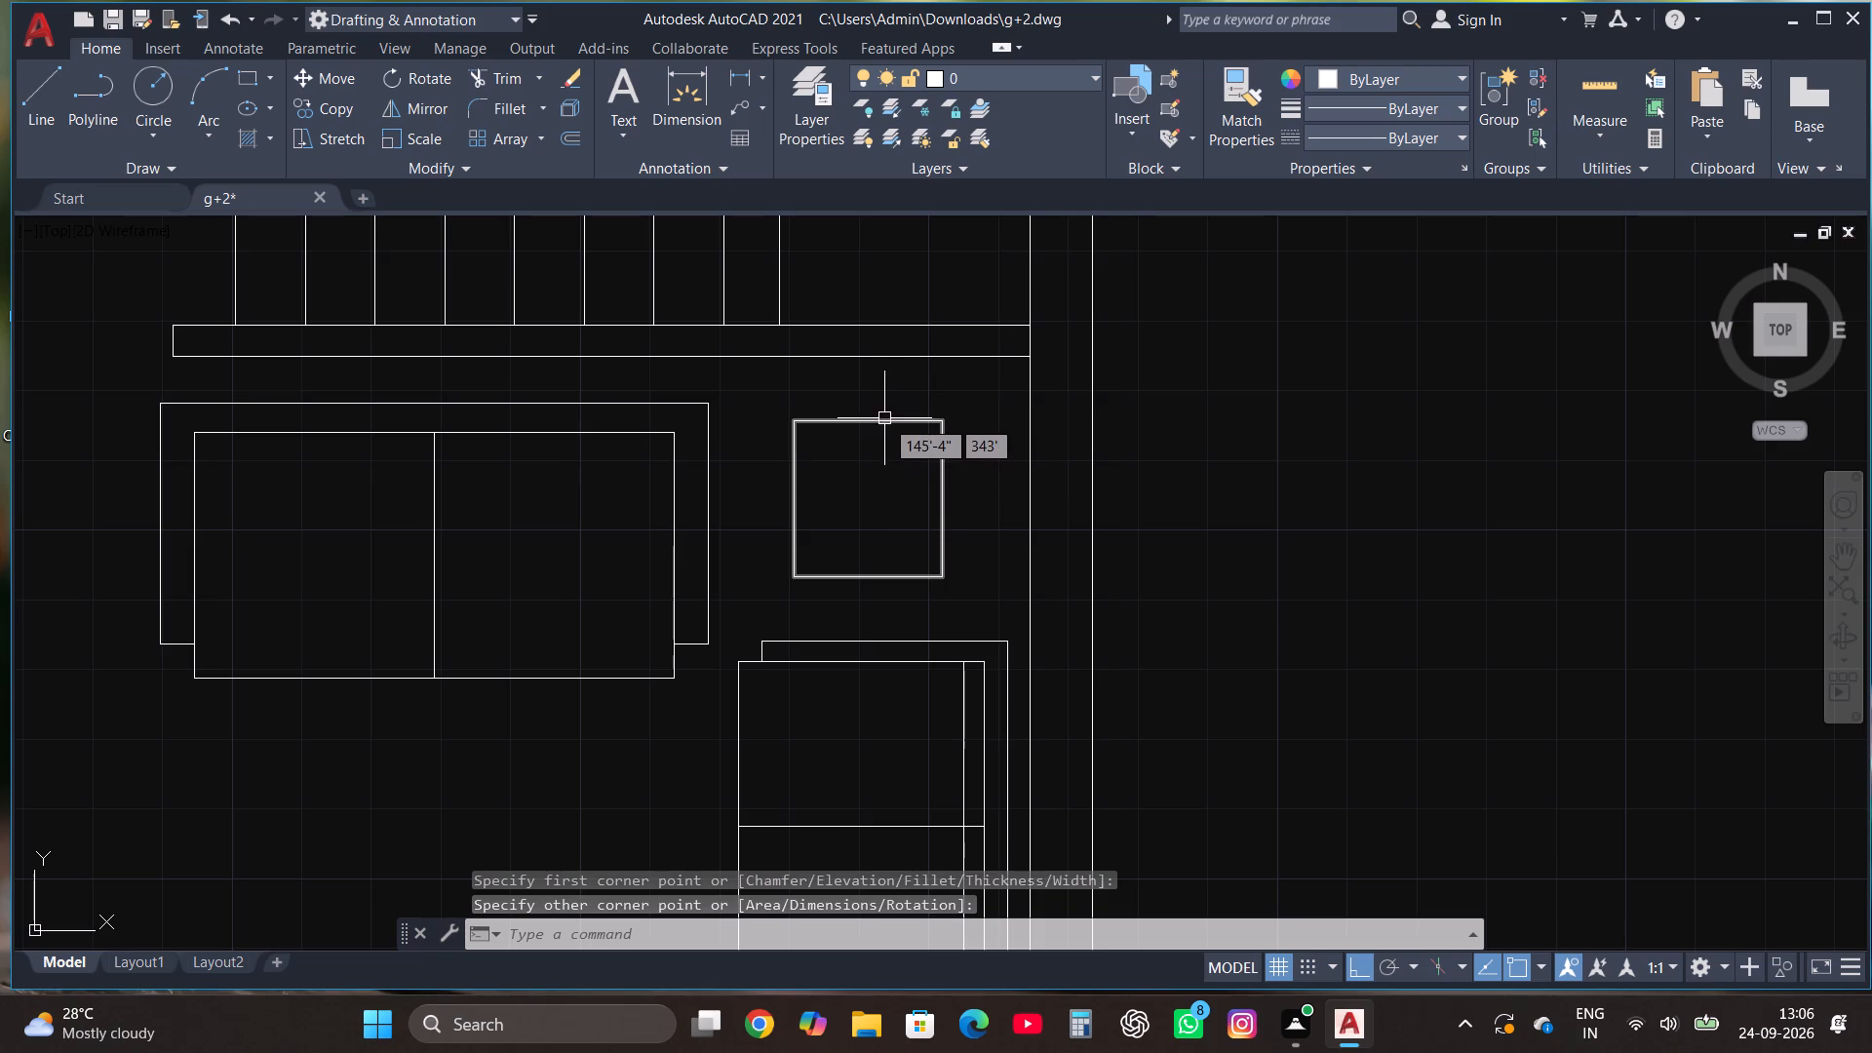
Offset the corner table's rectangle between the two sofas inward by about 1".
left_click(882, 423)
left_click(575, 138)
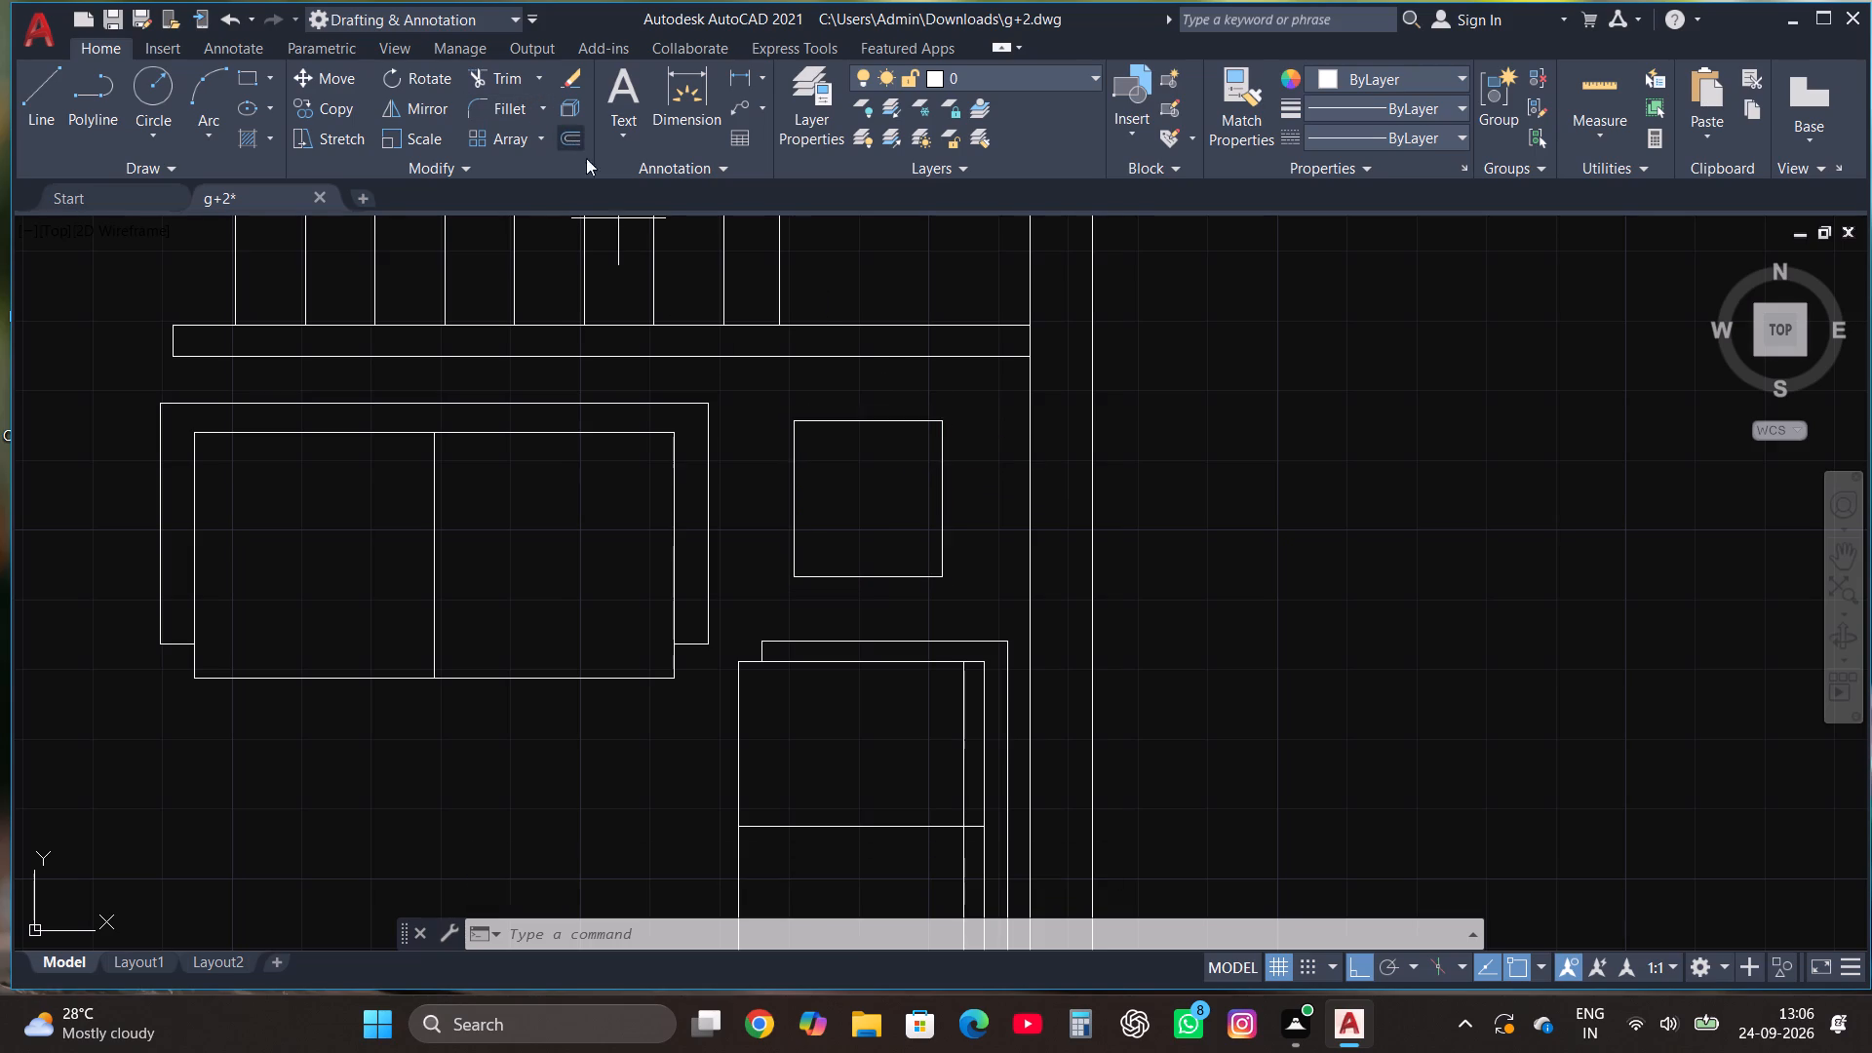
left_click(839, 423)
left_click(842, 430)
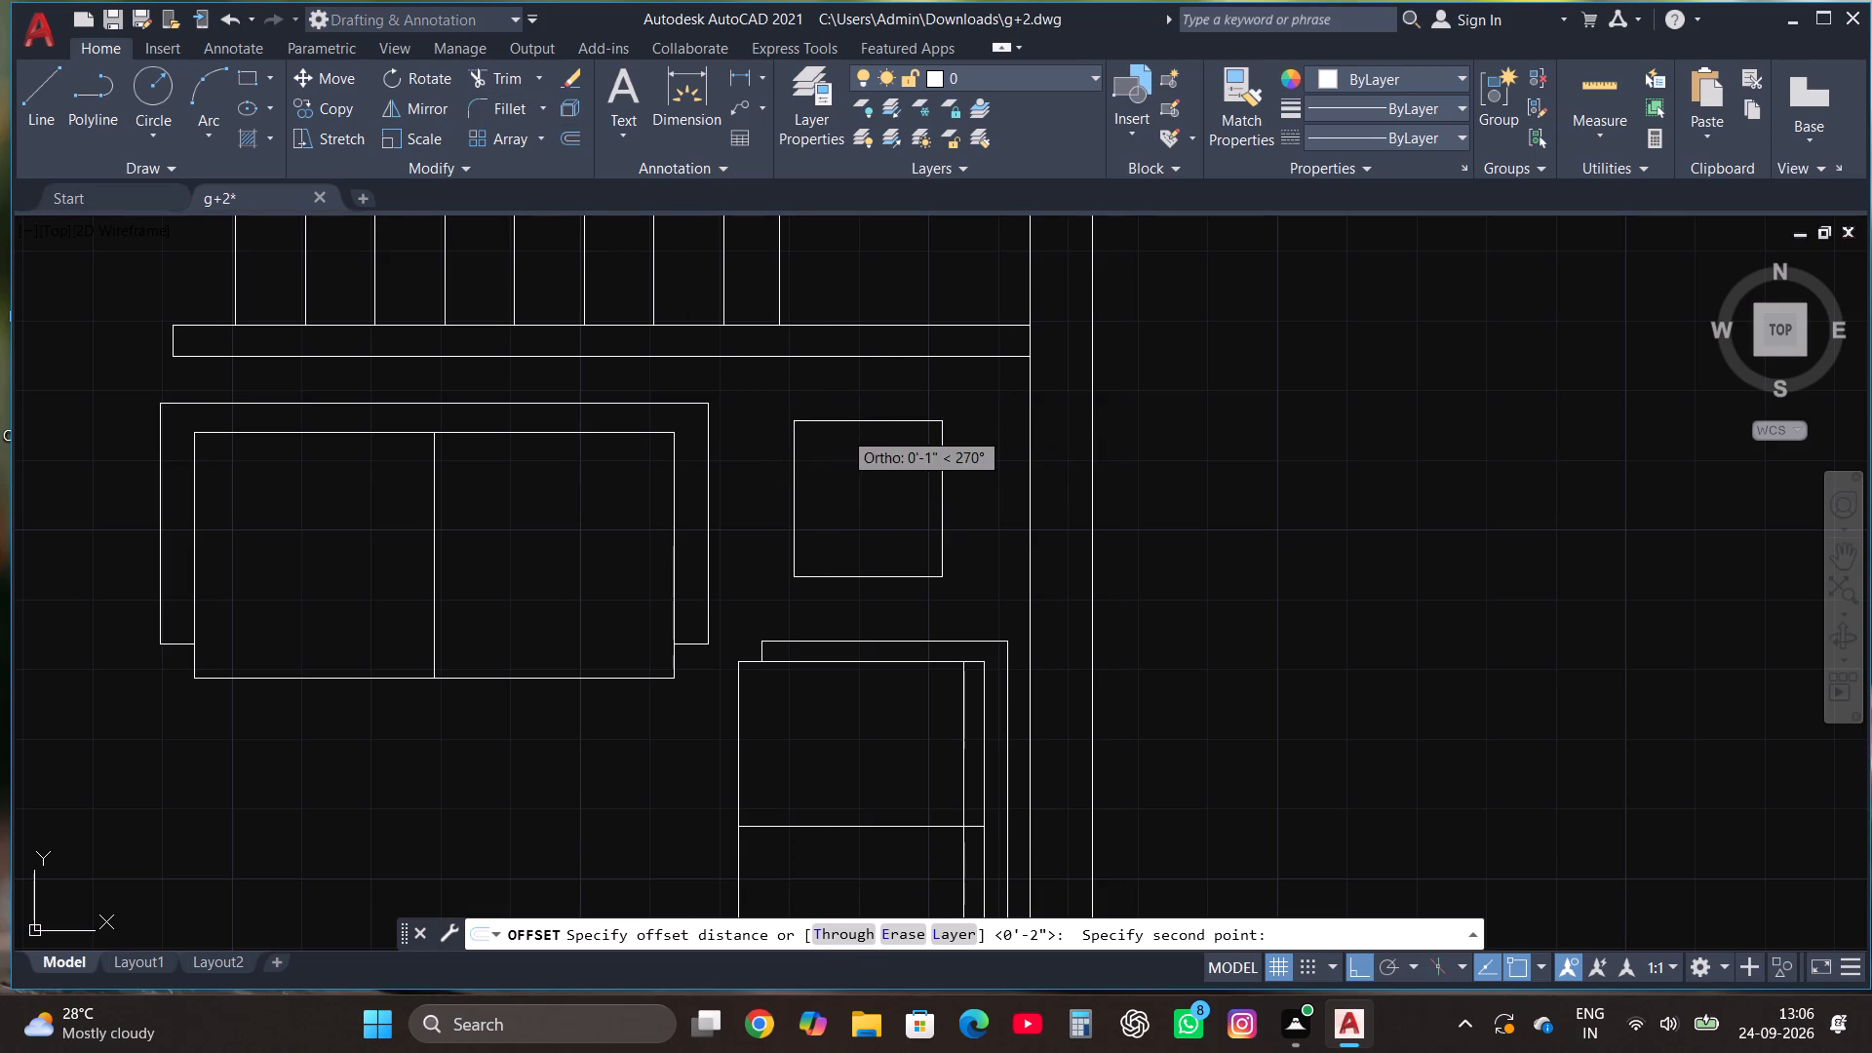
left_click(843, 461)
scroll(834, 477, "down", 3)
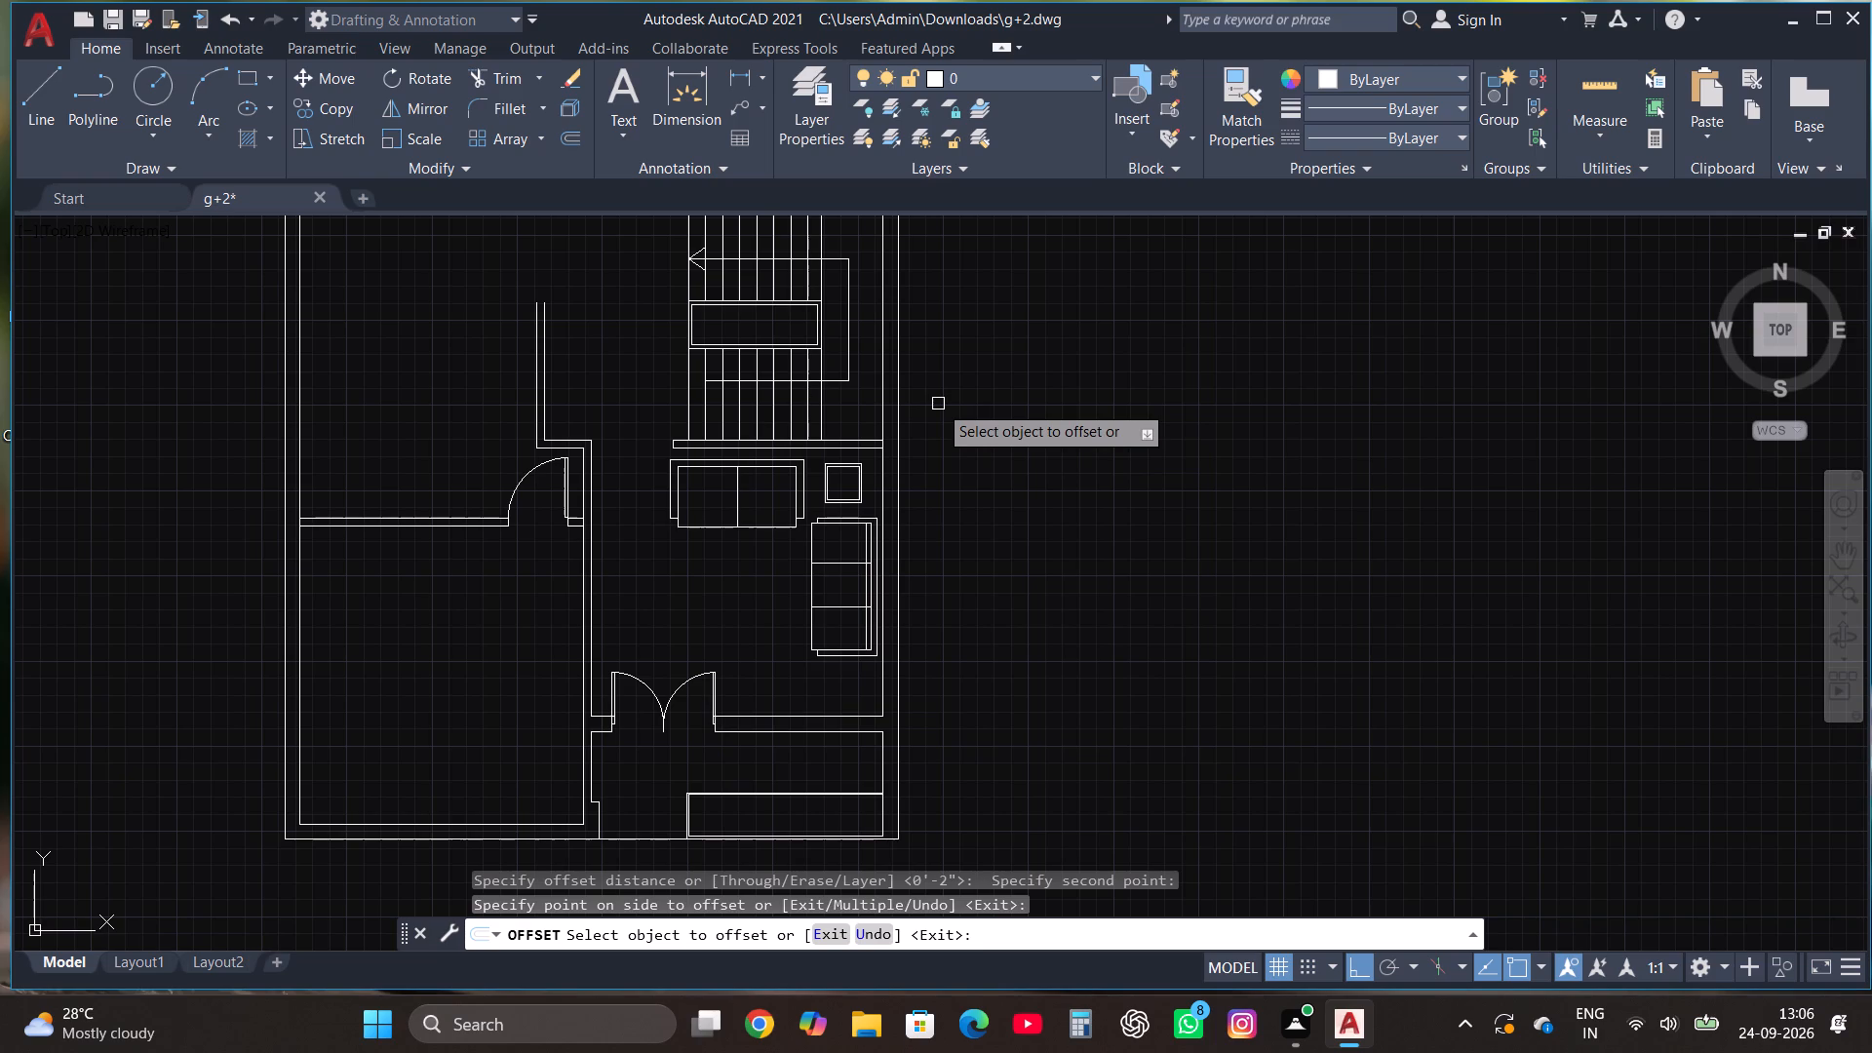
scroll(1065, 409, "down", 1)
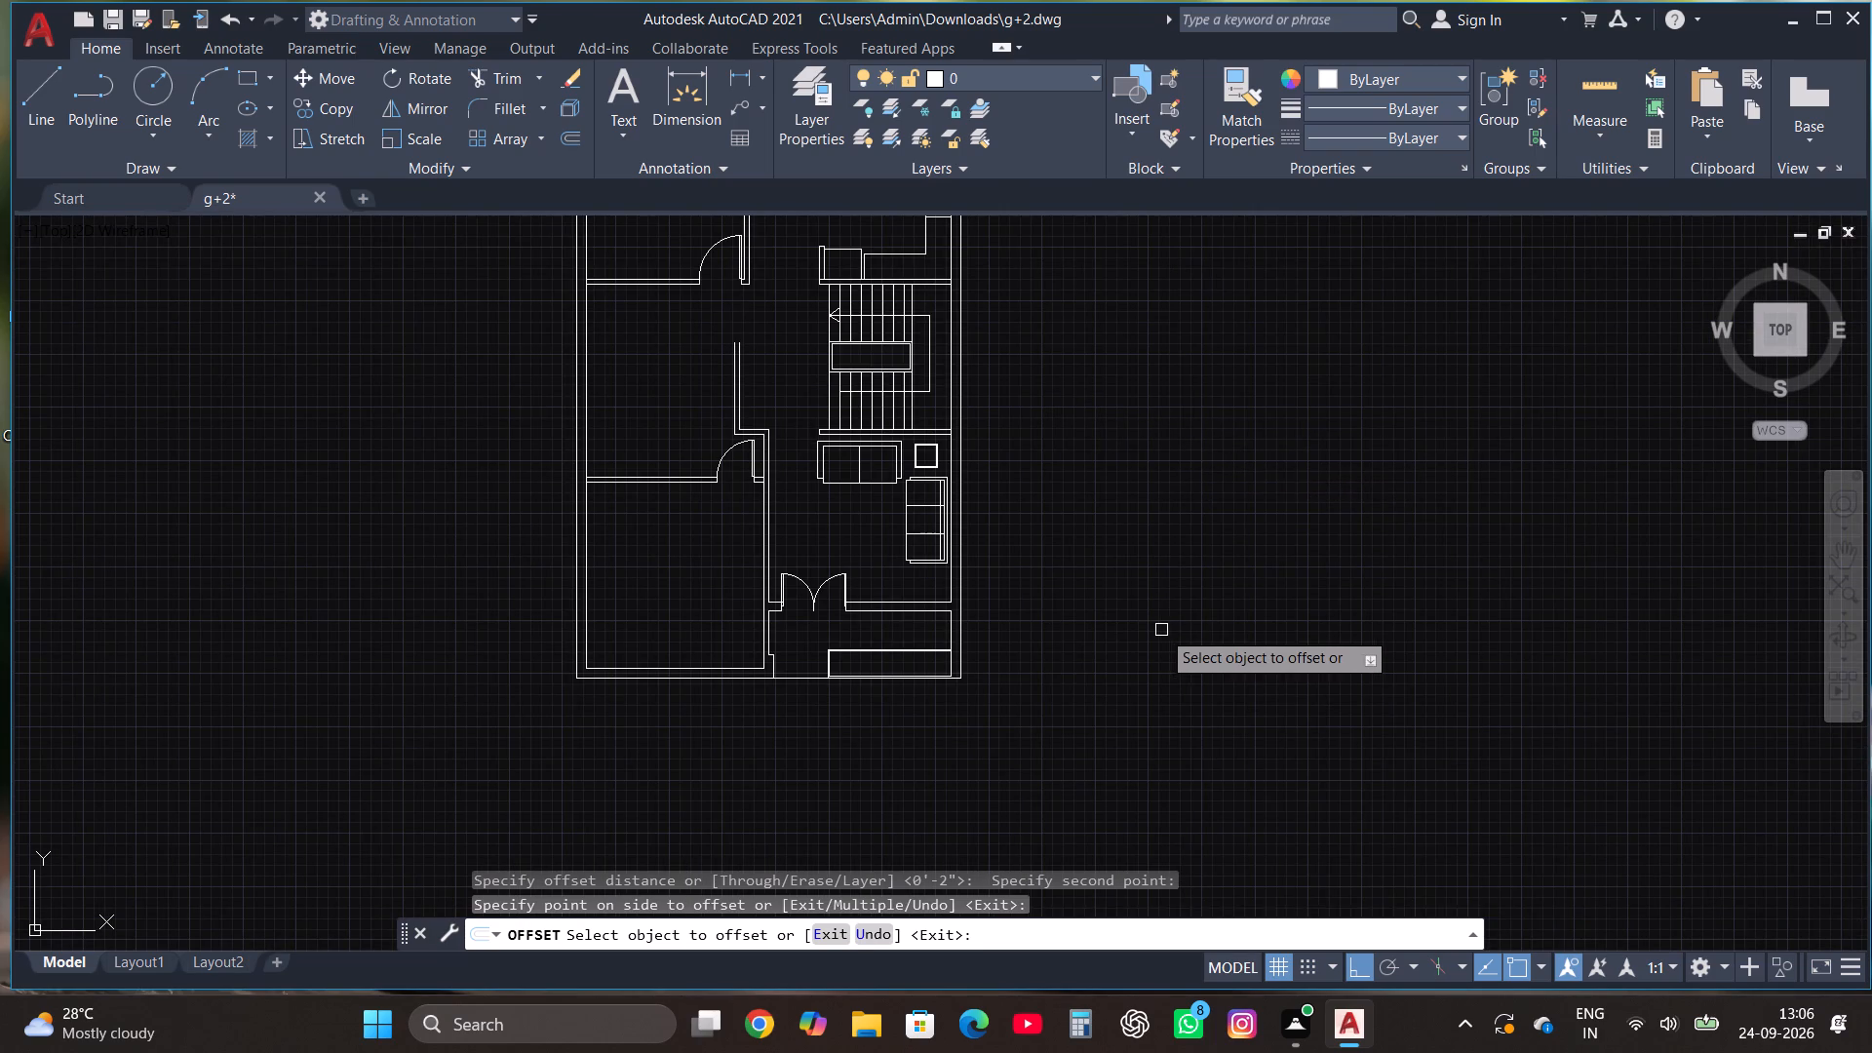
scroll(1162, 632, "down", 2)
key("Escape")
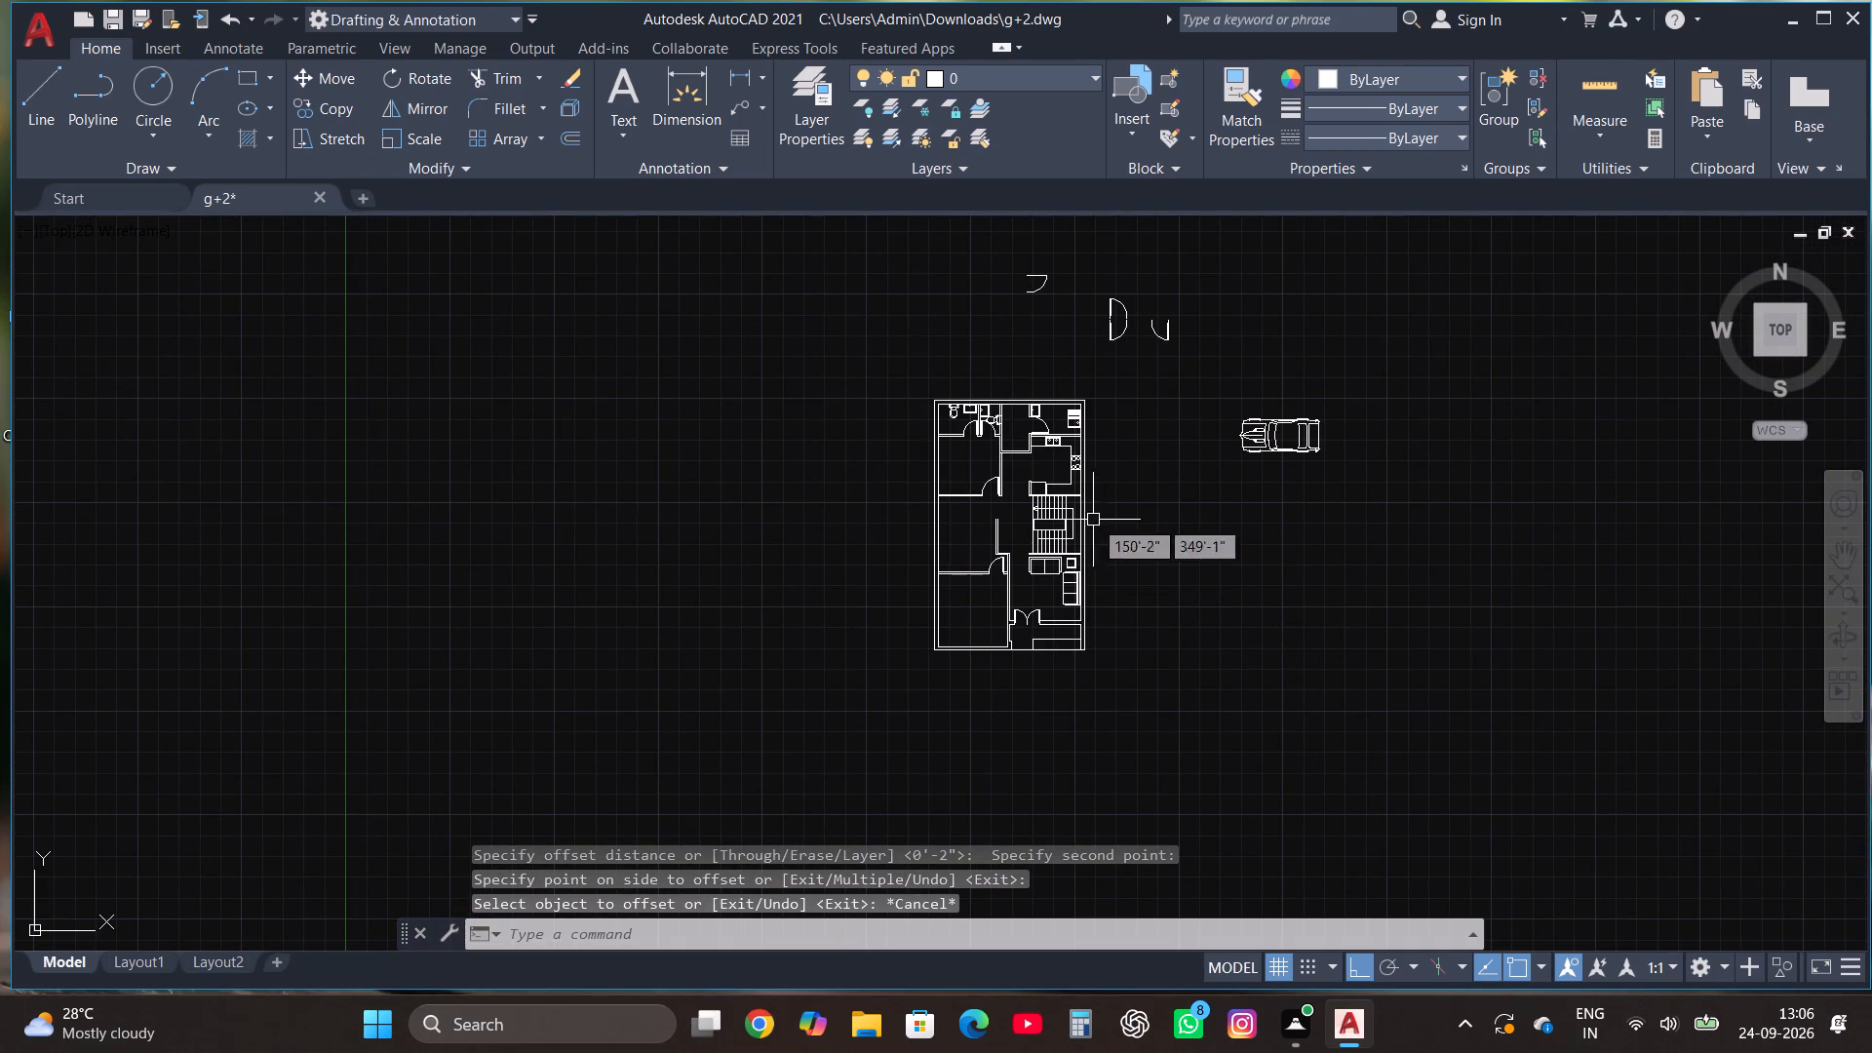
Draw a bed rectangle about 6'-1" by 4'-6" against the left wall of the upper-left bedroom.
scroll(994, 351, "up", 2)
scroll(916, 697, "up", 1)
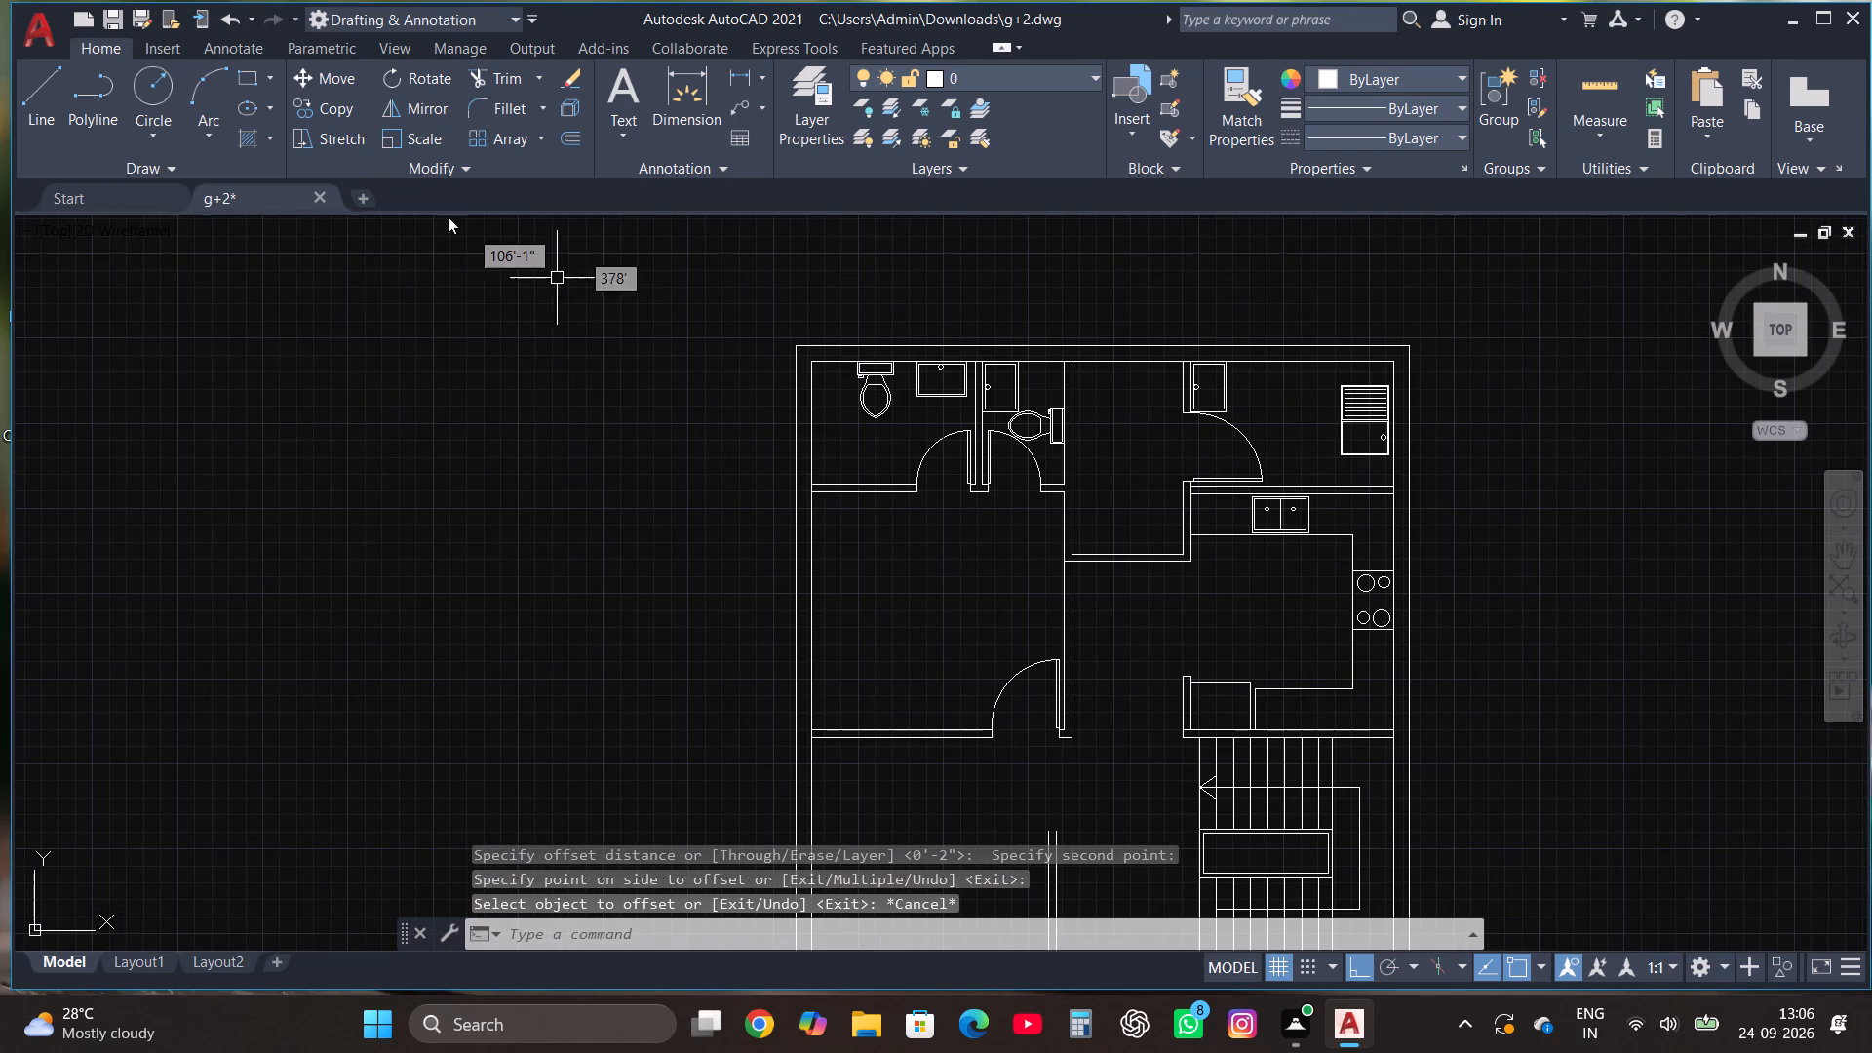
left_click(249, 74)
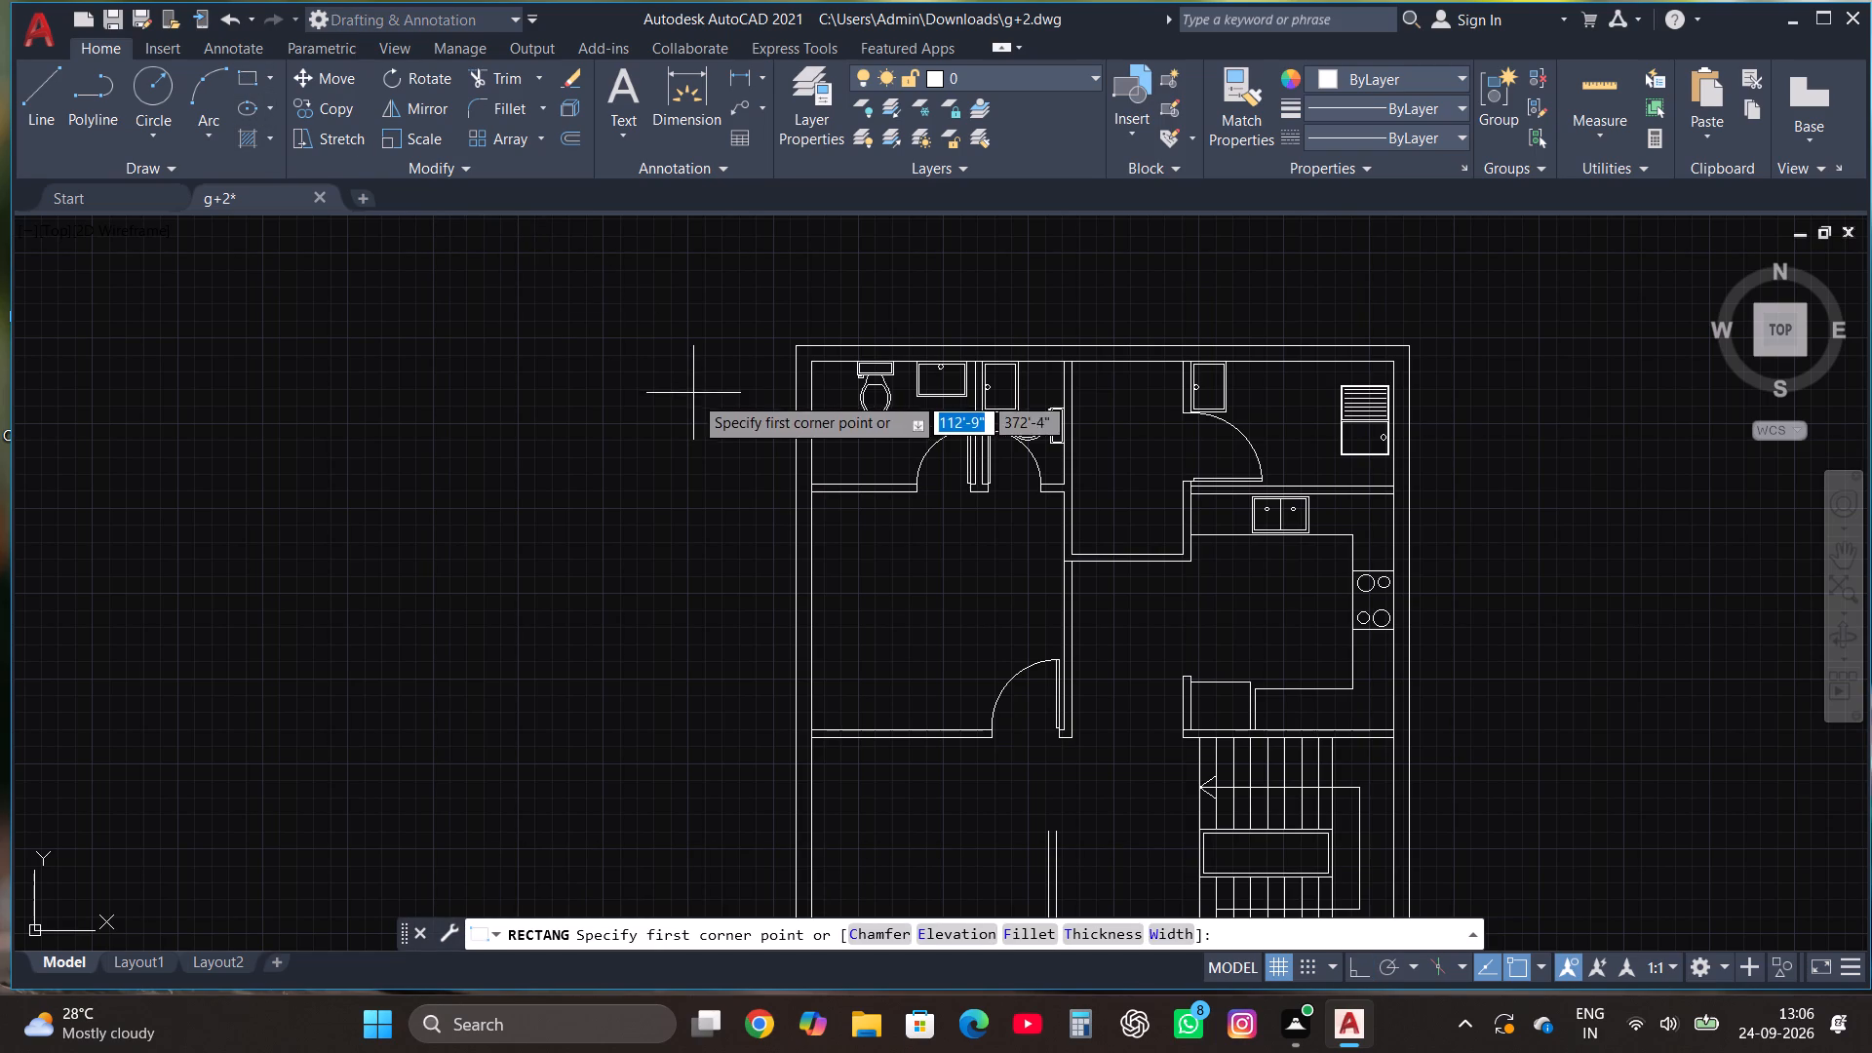
left_click(811, 639)
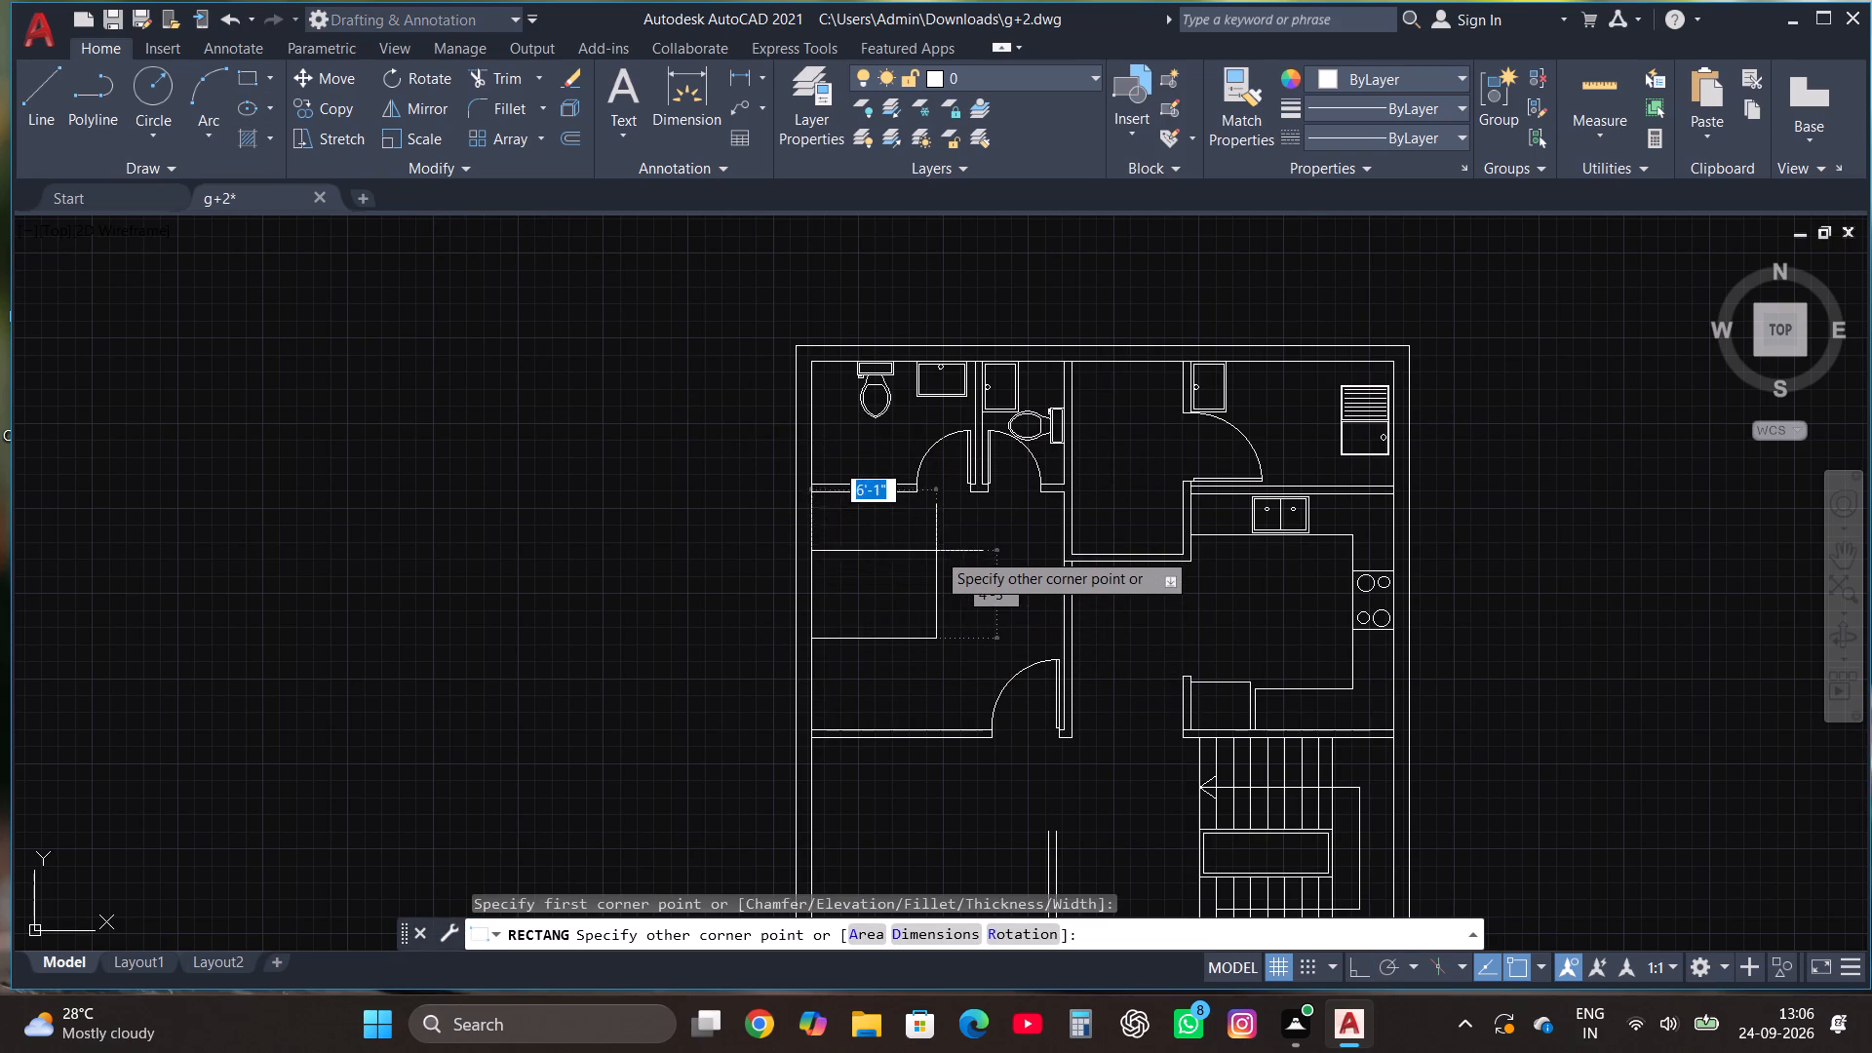
left_click(936, 547)
Draw a small bedside-table rectangle against the left wall, rising from the bed's upper-left corner.
scroll(926, 546, "up", 2)
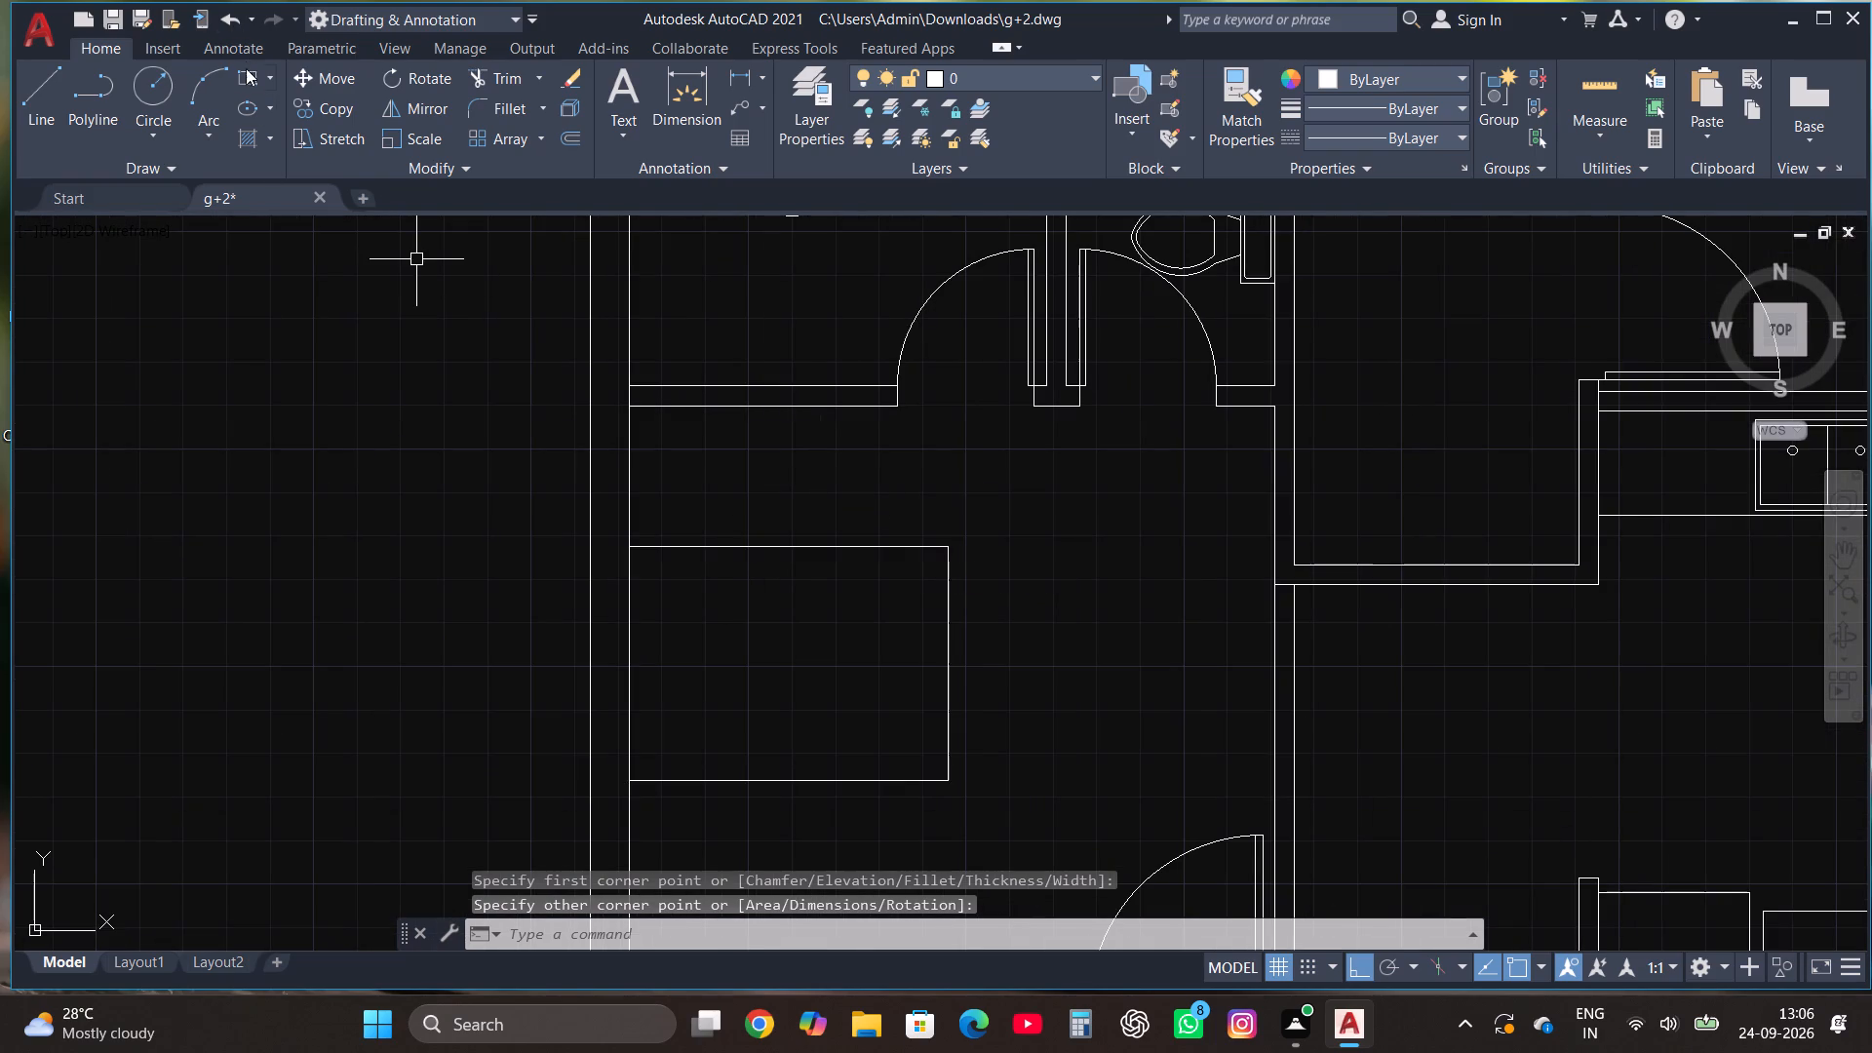
left_click(246, 74)
left_click(626, 548)
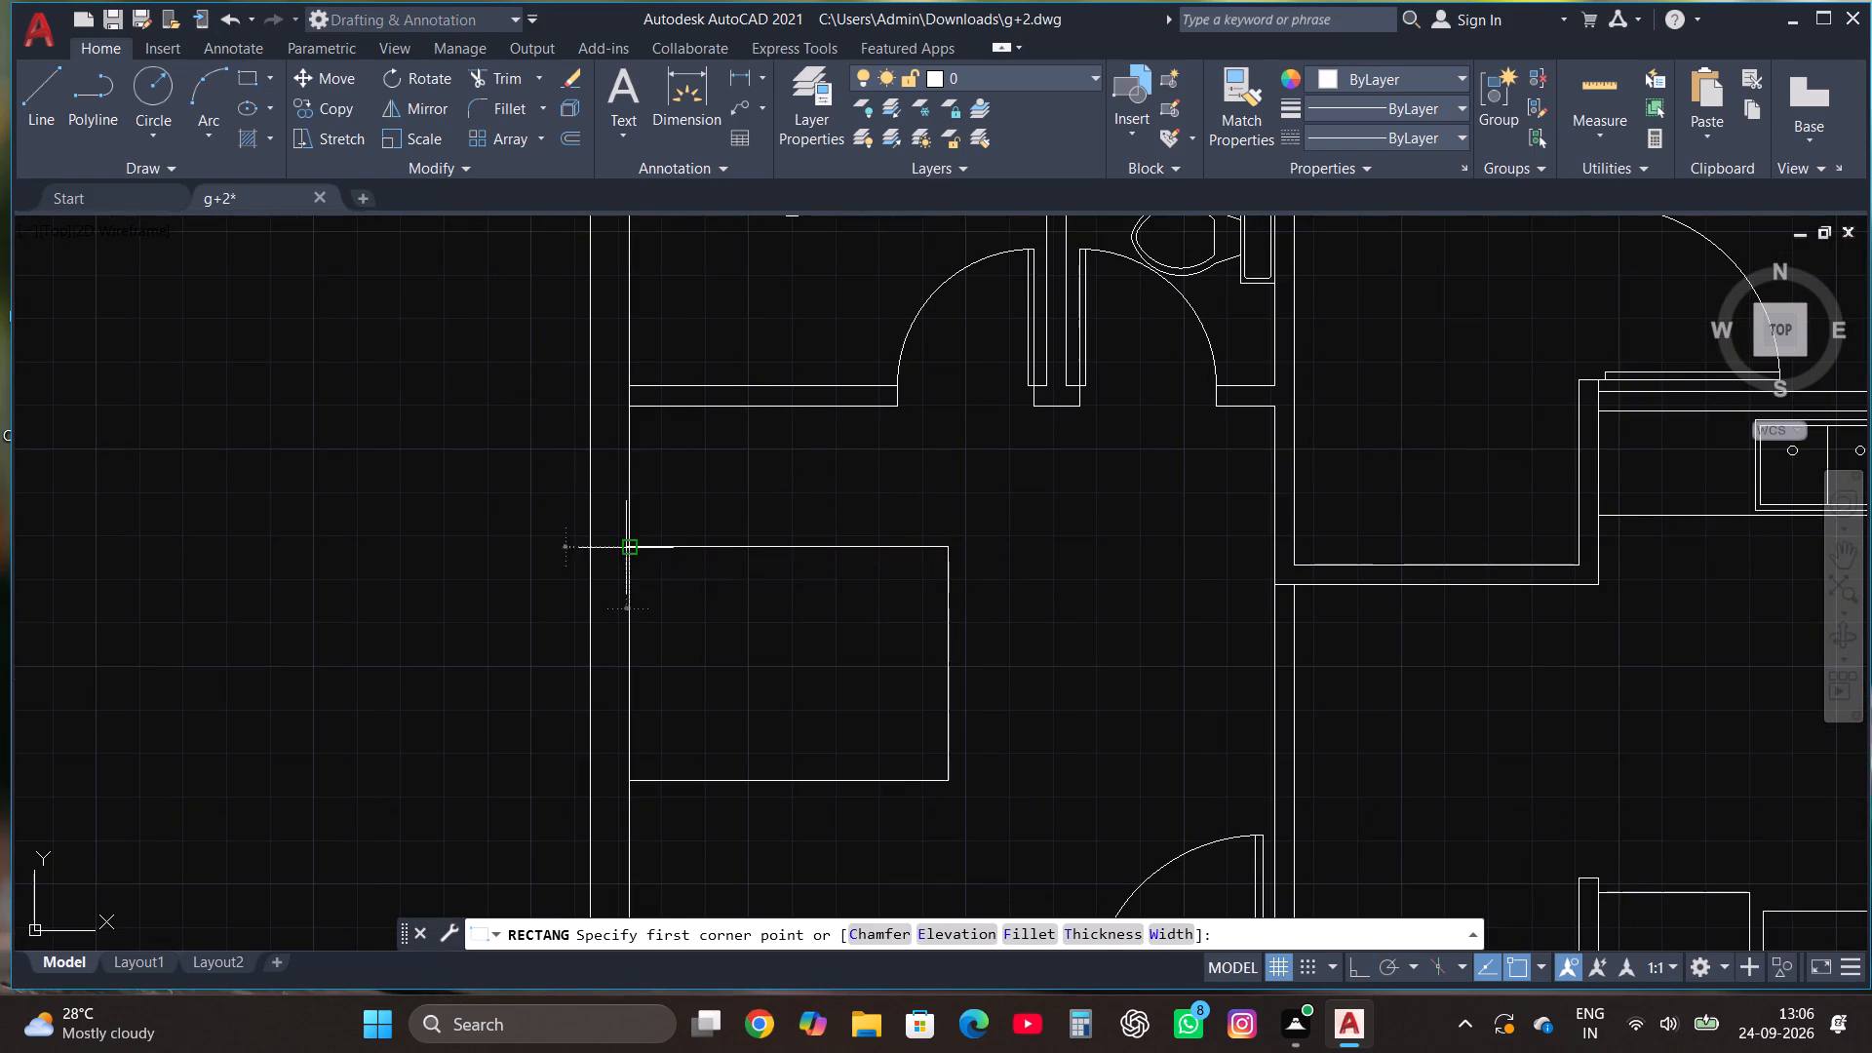
left_click(708, 458)
Copy the bedside table straight down so its top edge meets the bed's lower edge.
left_click(693, 457)
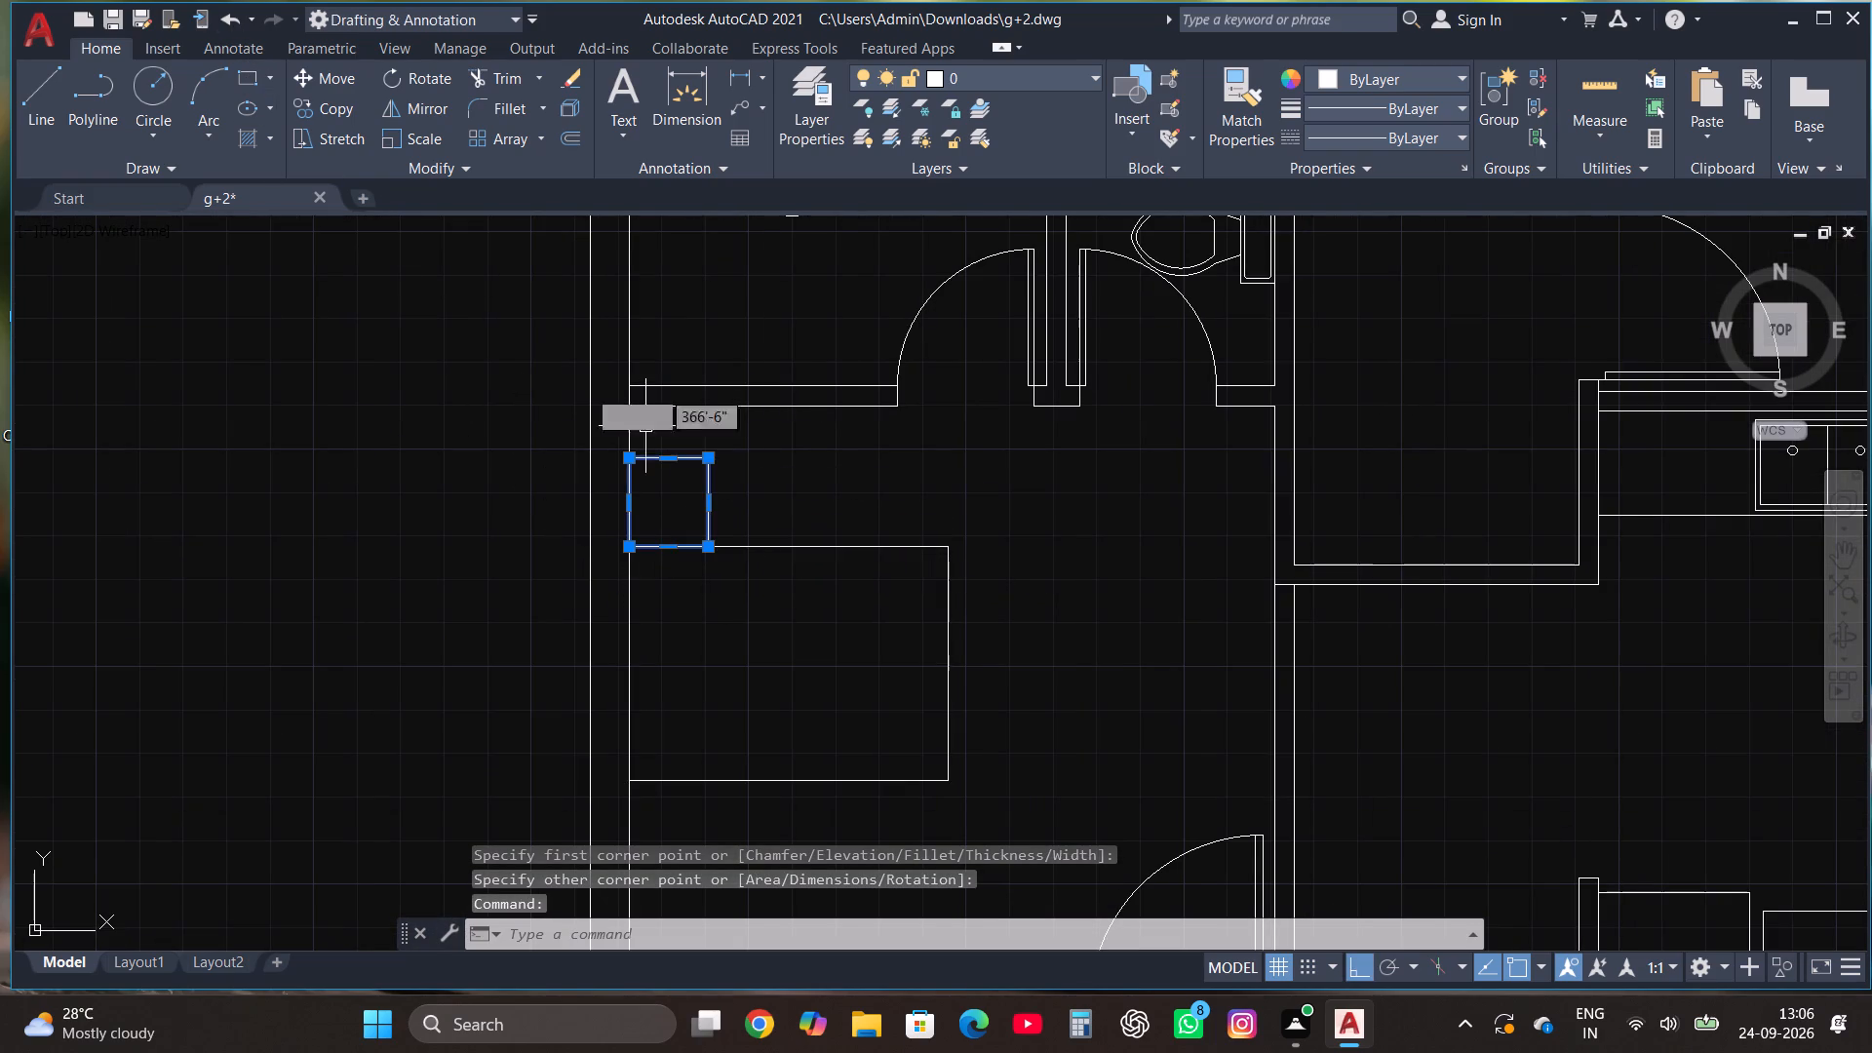
left_click(340, 109)
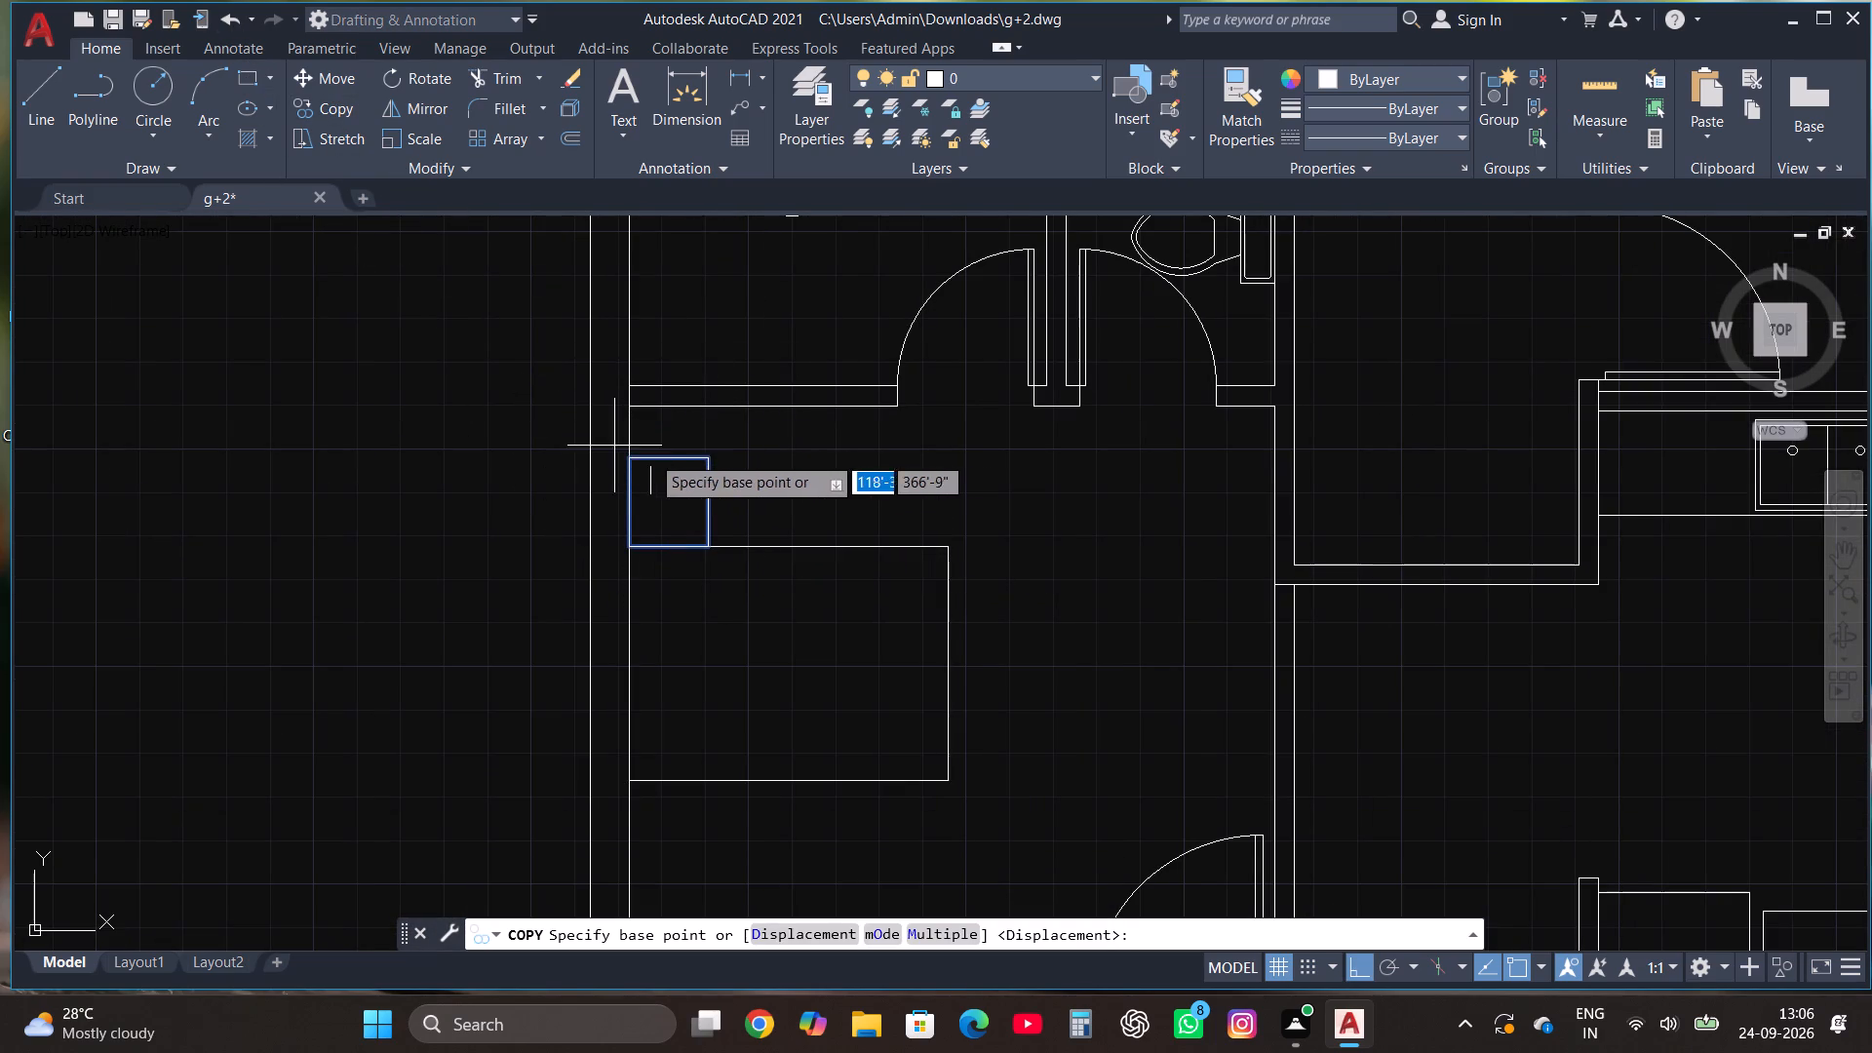
left_click(626, 460)
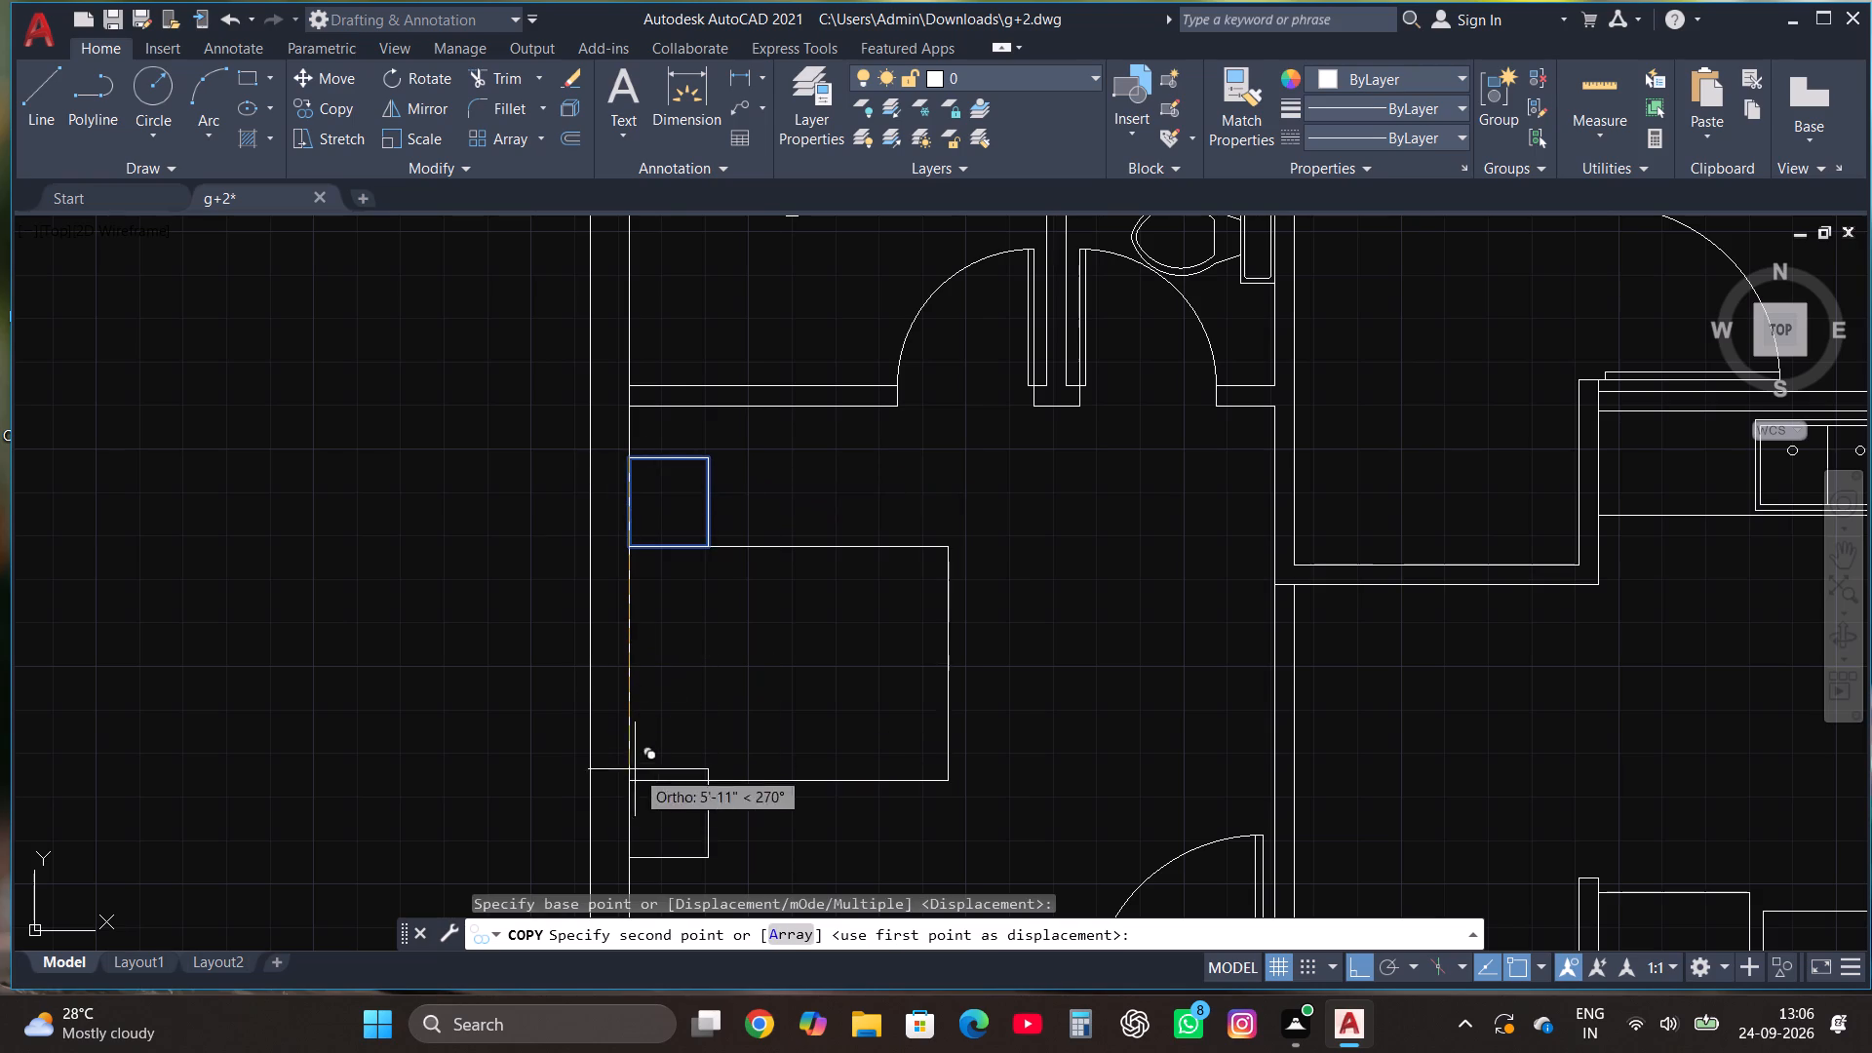
left_click(635, 781)
scroll(768, 566, "down", 1)
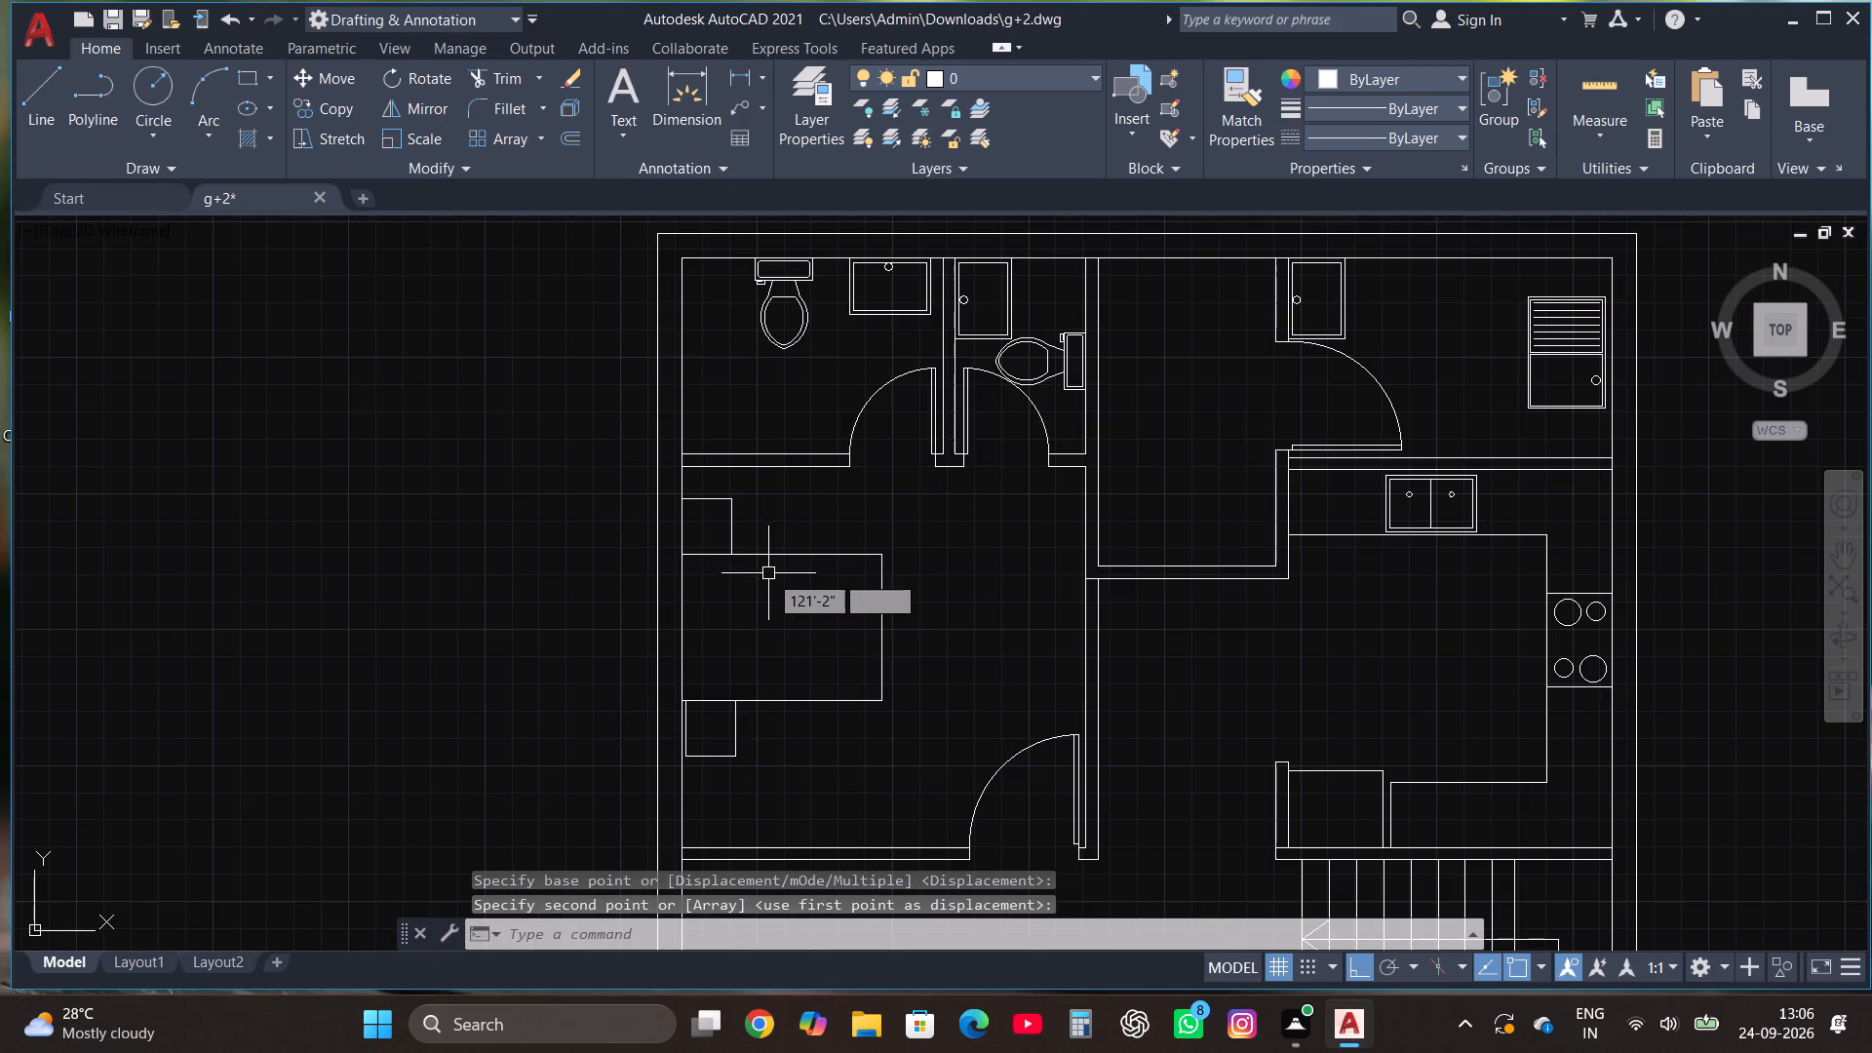
Move the lower bedside table left so its top-left corner sits flush on the wall's inner face.
scroll(715, 744, "up", 2)
left_click(693, 781)
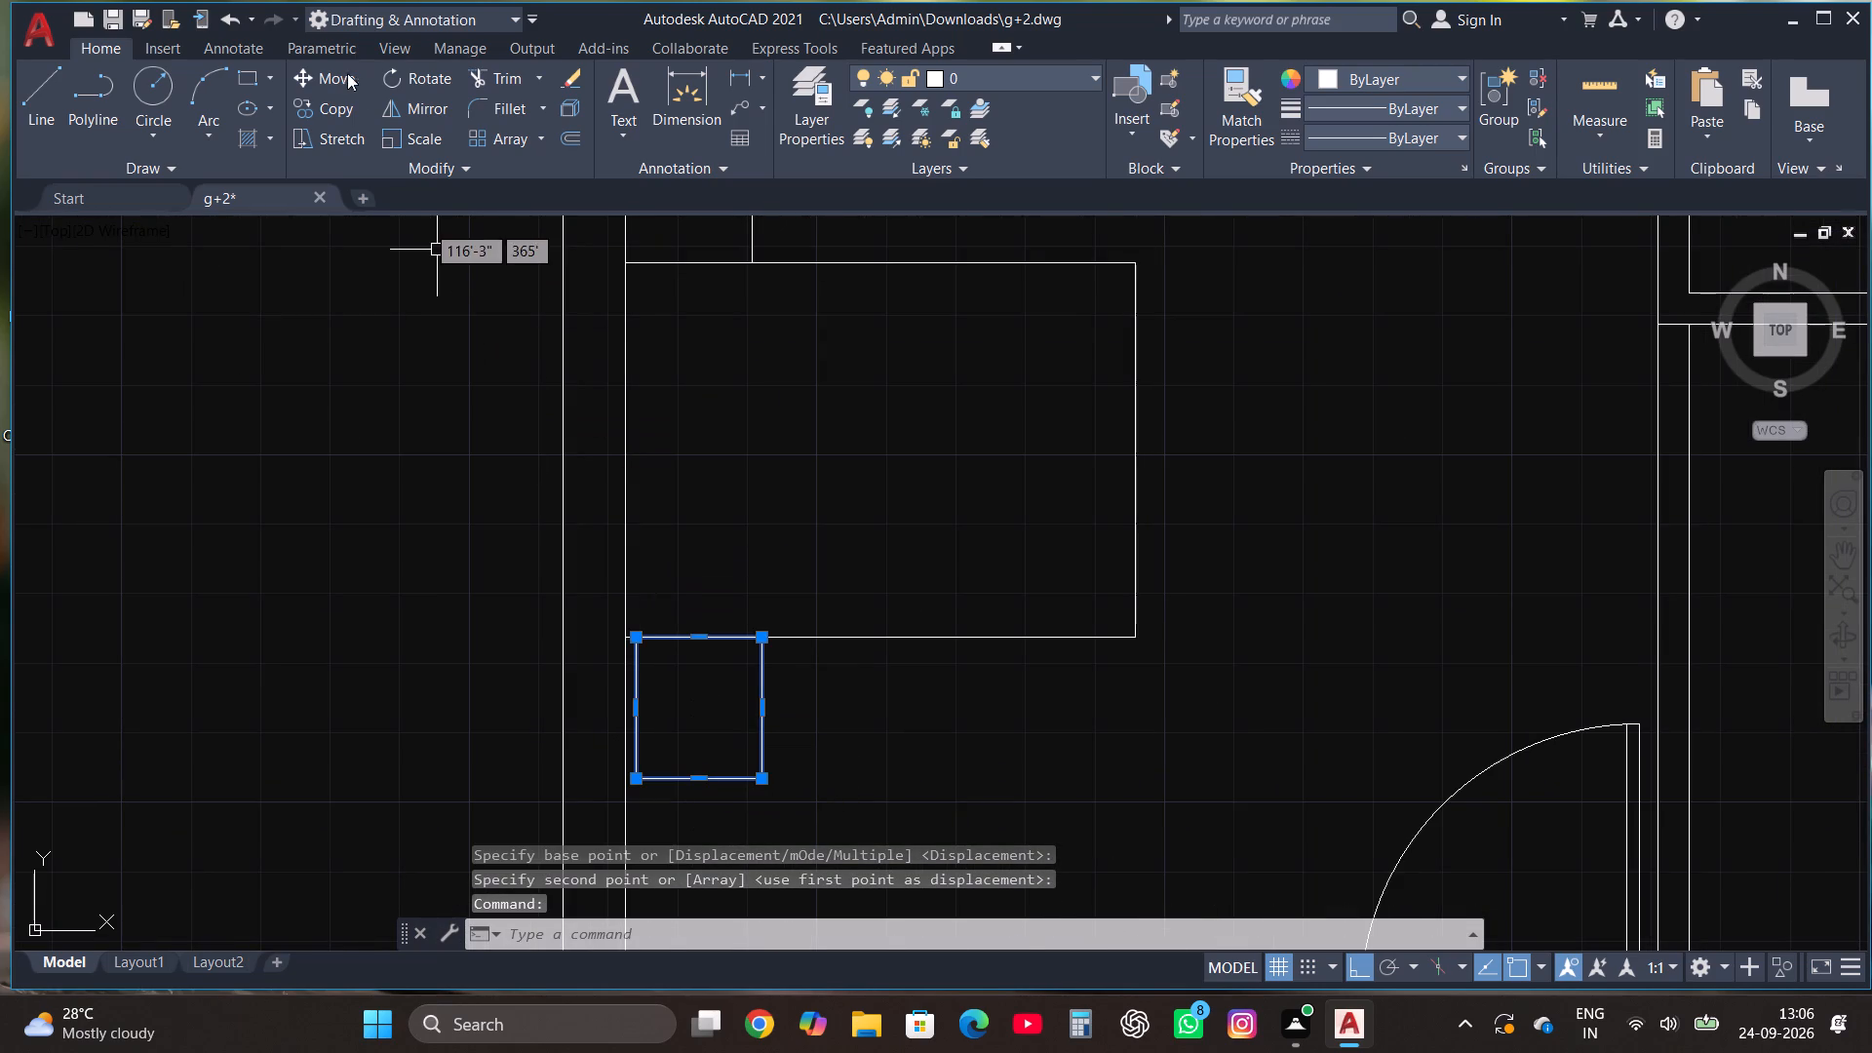
left_click(334, 80)
scroll(620, 659, "up", 2)
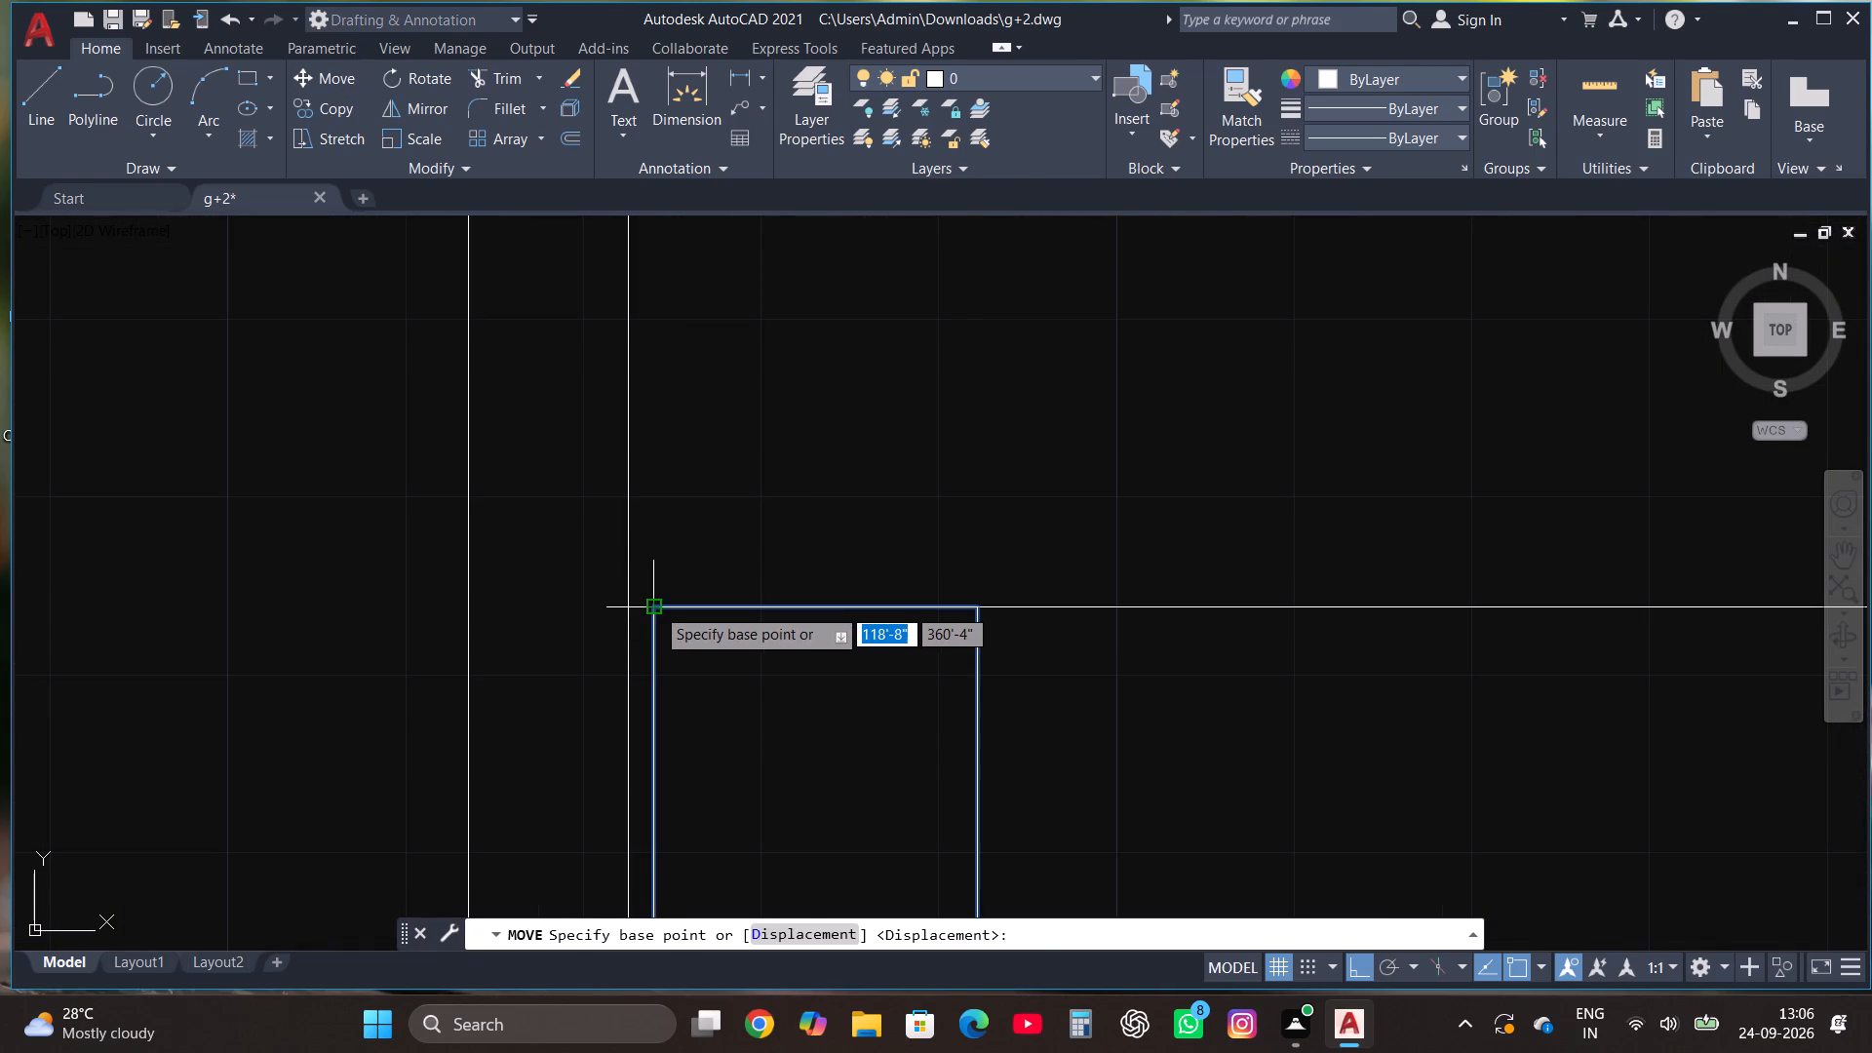
left_click(655, 606)
left_click(630, 604)
scroll(636, 564, "down", 3)
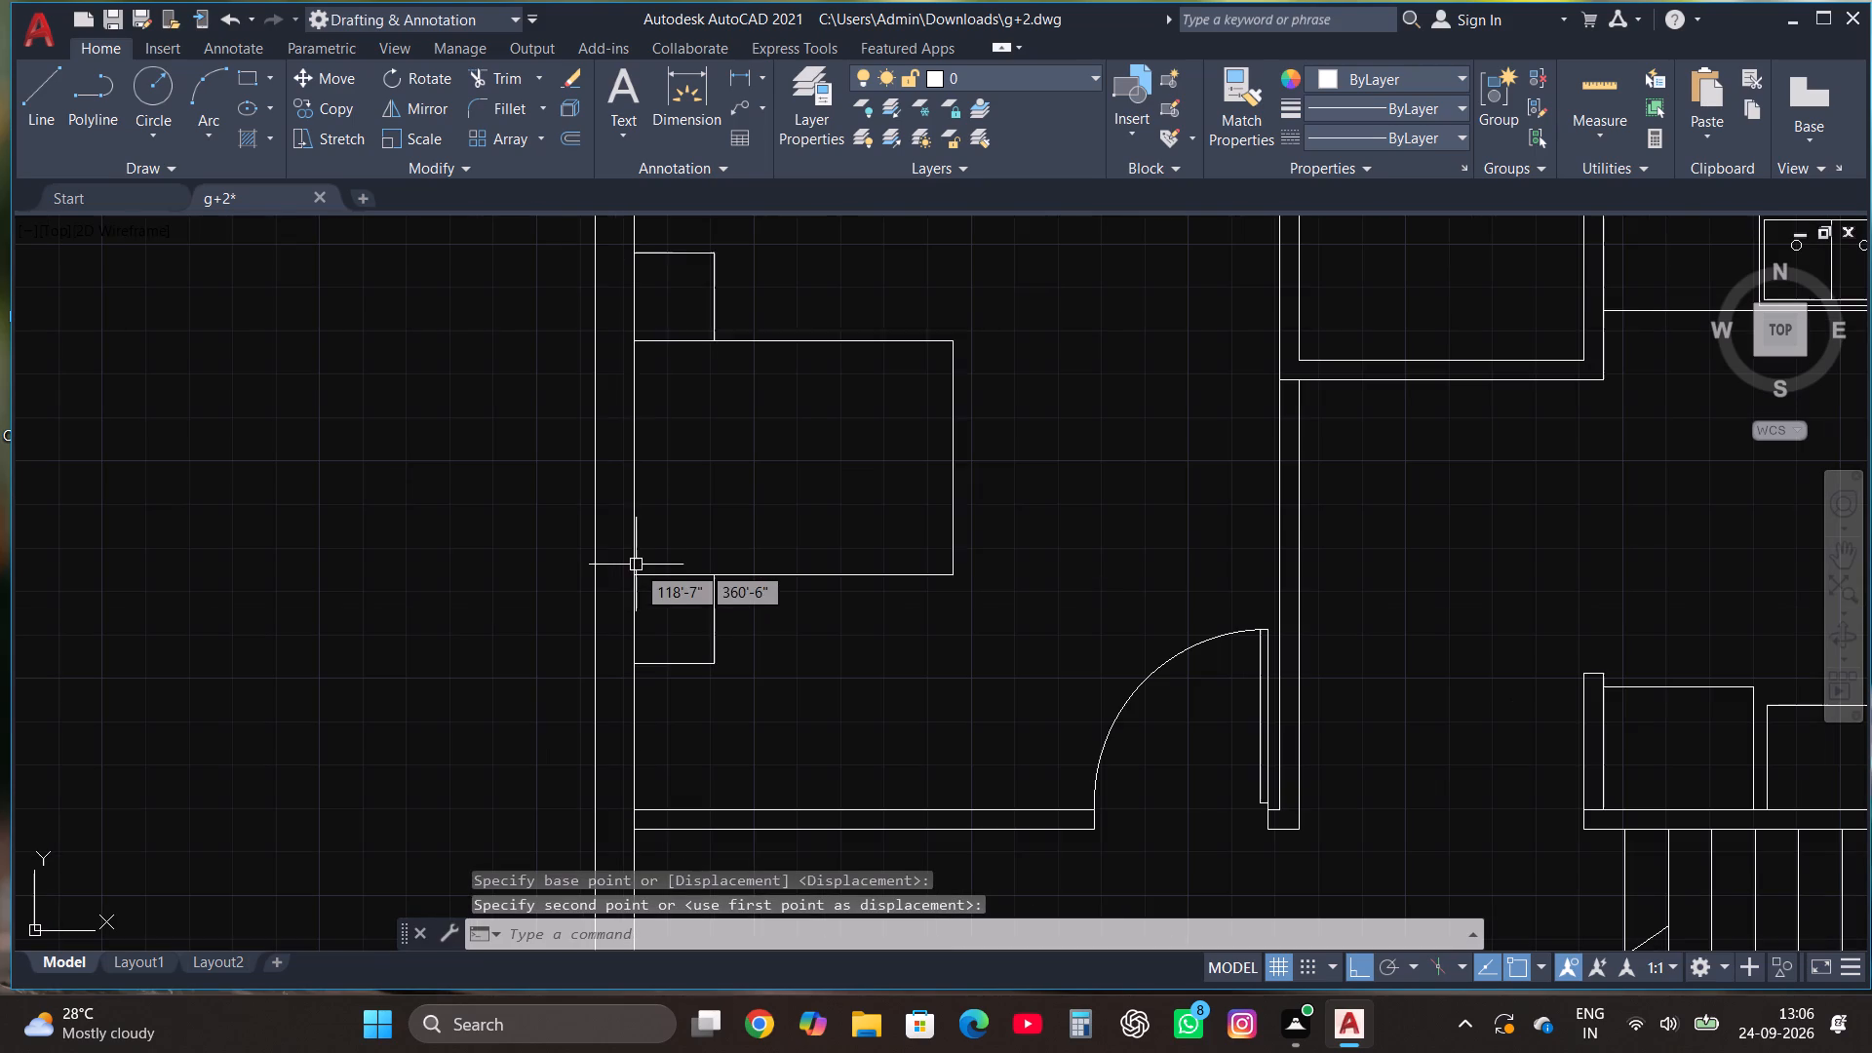
scroll(659, 658, "down", 2)
Draw a pillow rectangle about 1'-1" by 1'-9" inside the bed near its lower-left corner.
scroll(732, 563, "up", 2)
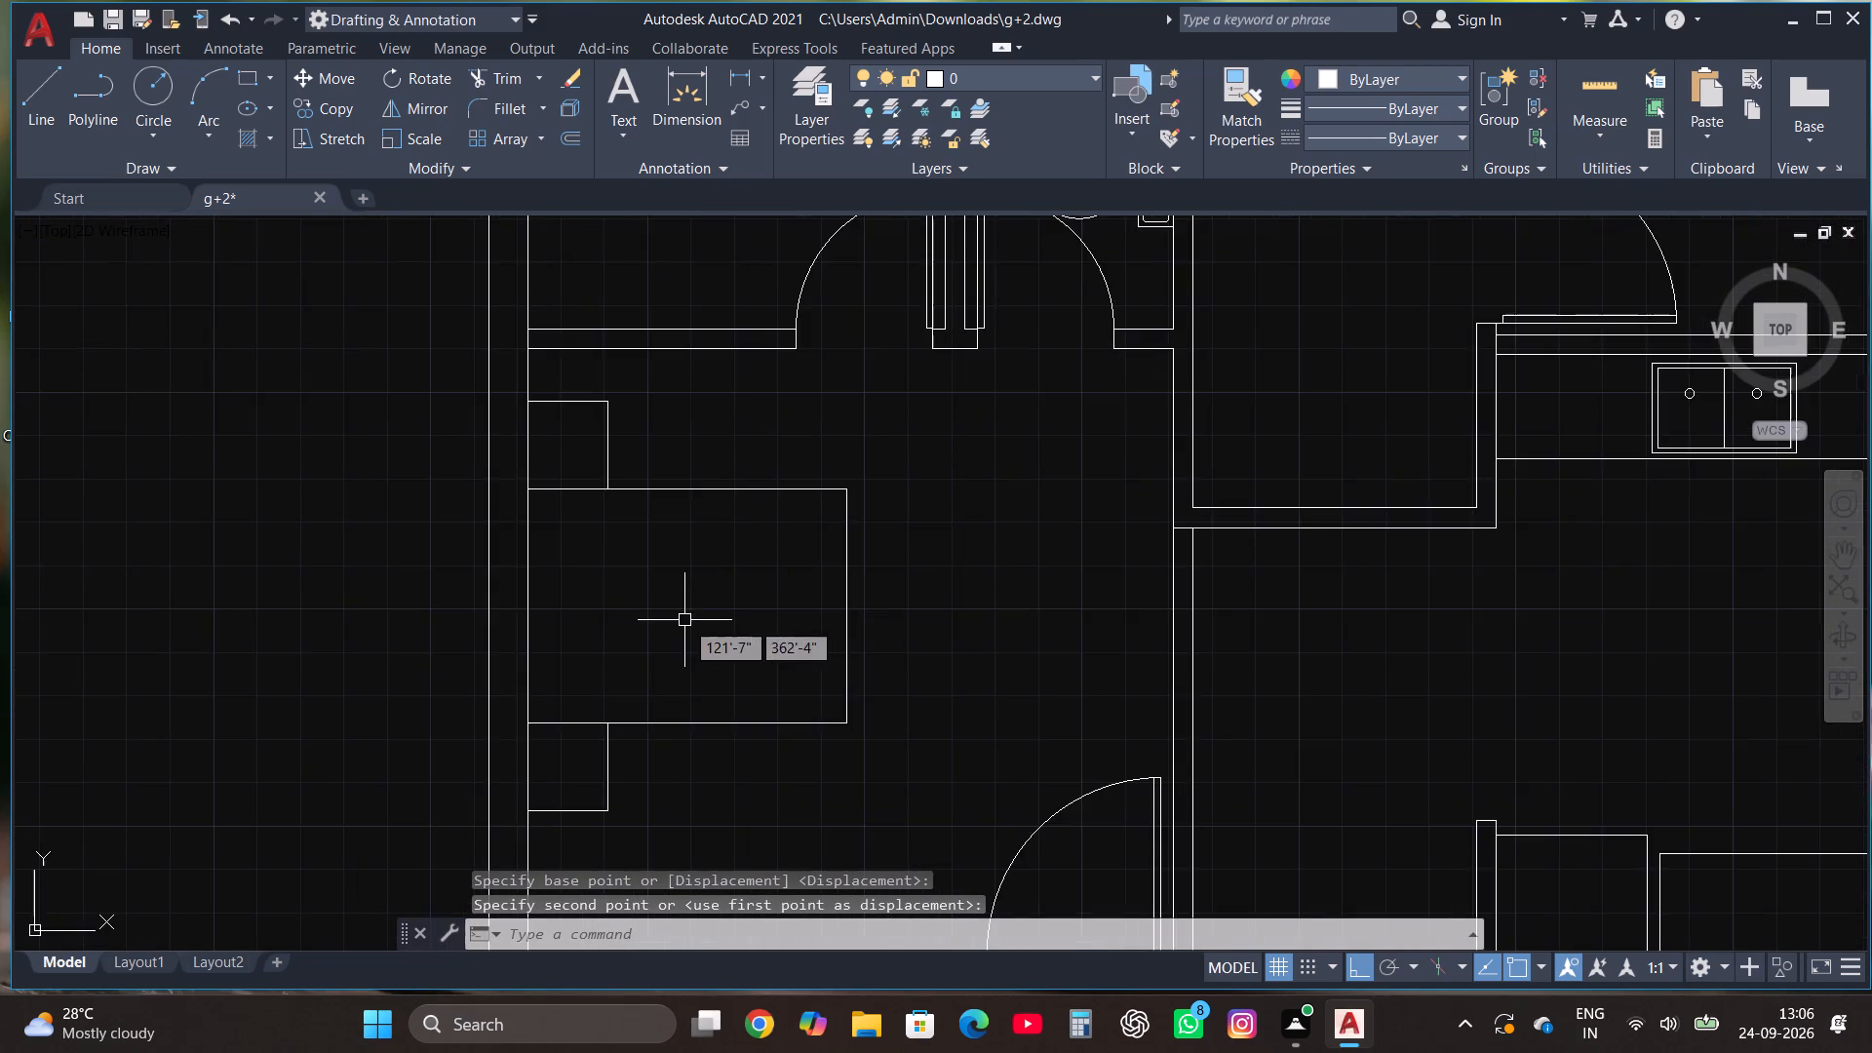
scroll(684, 620, "up", 1)
left_click(248, 74)
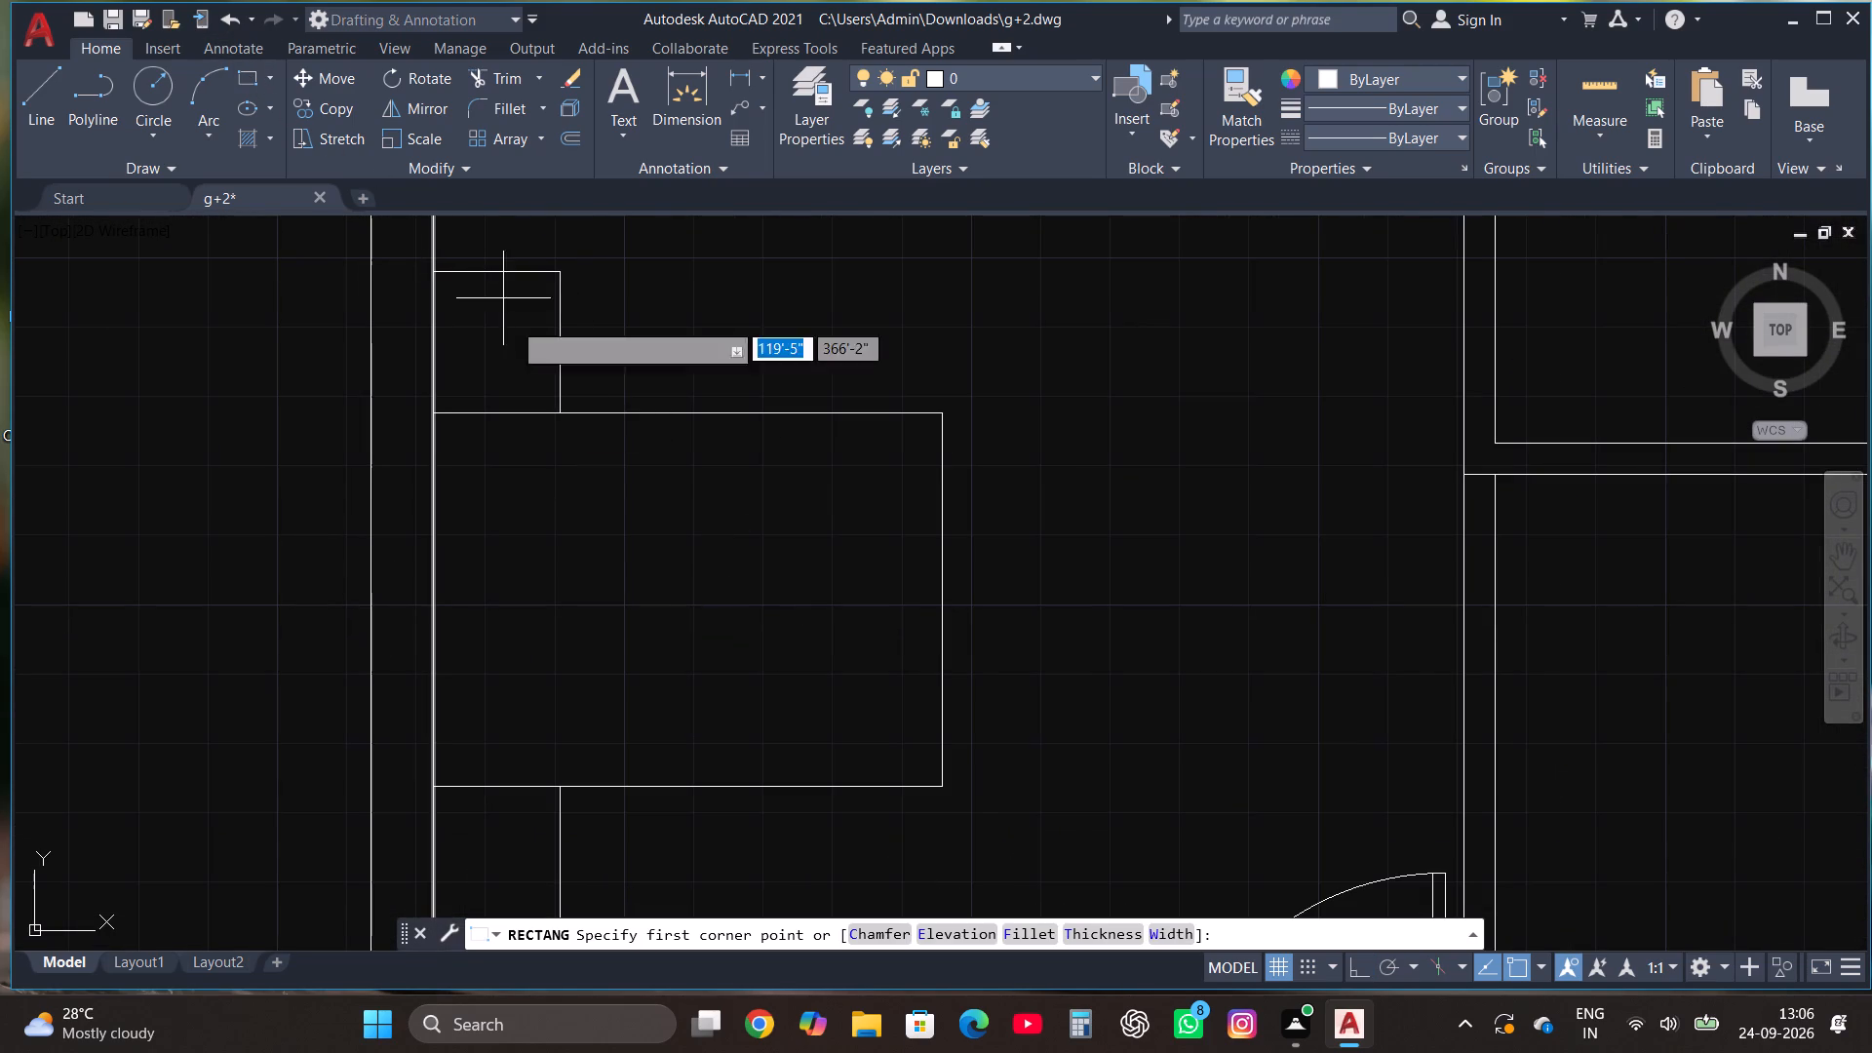
left_click(474, 771)
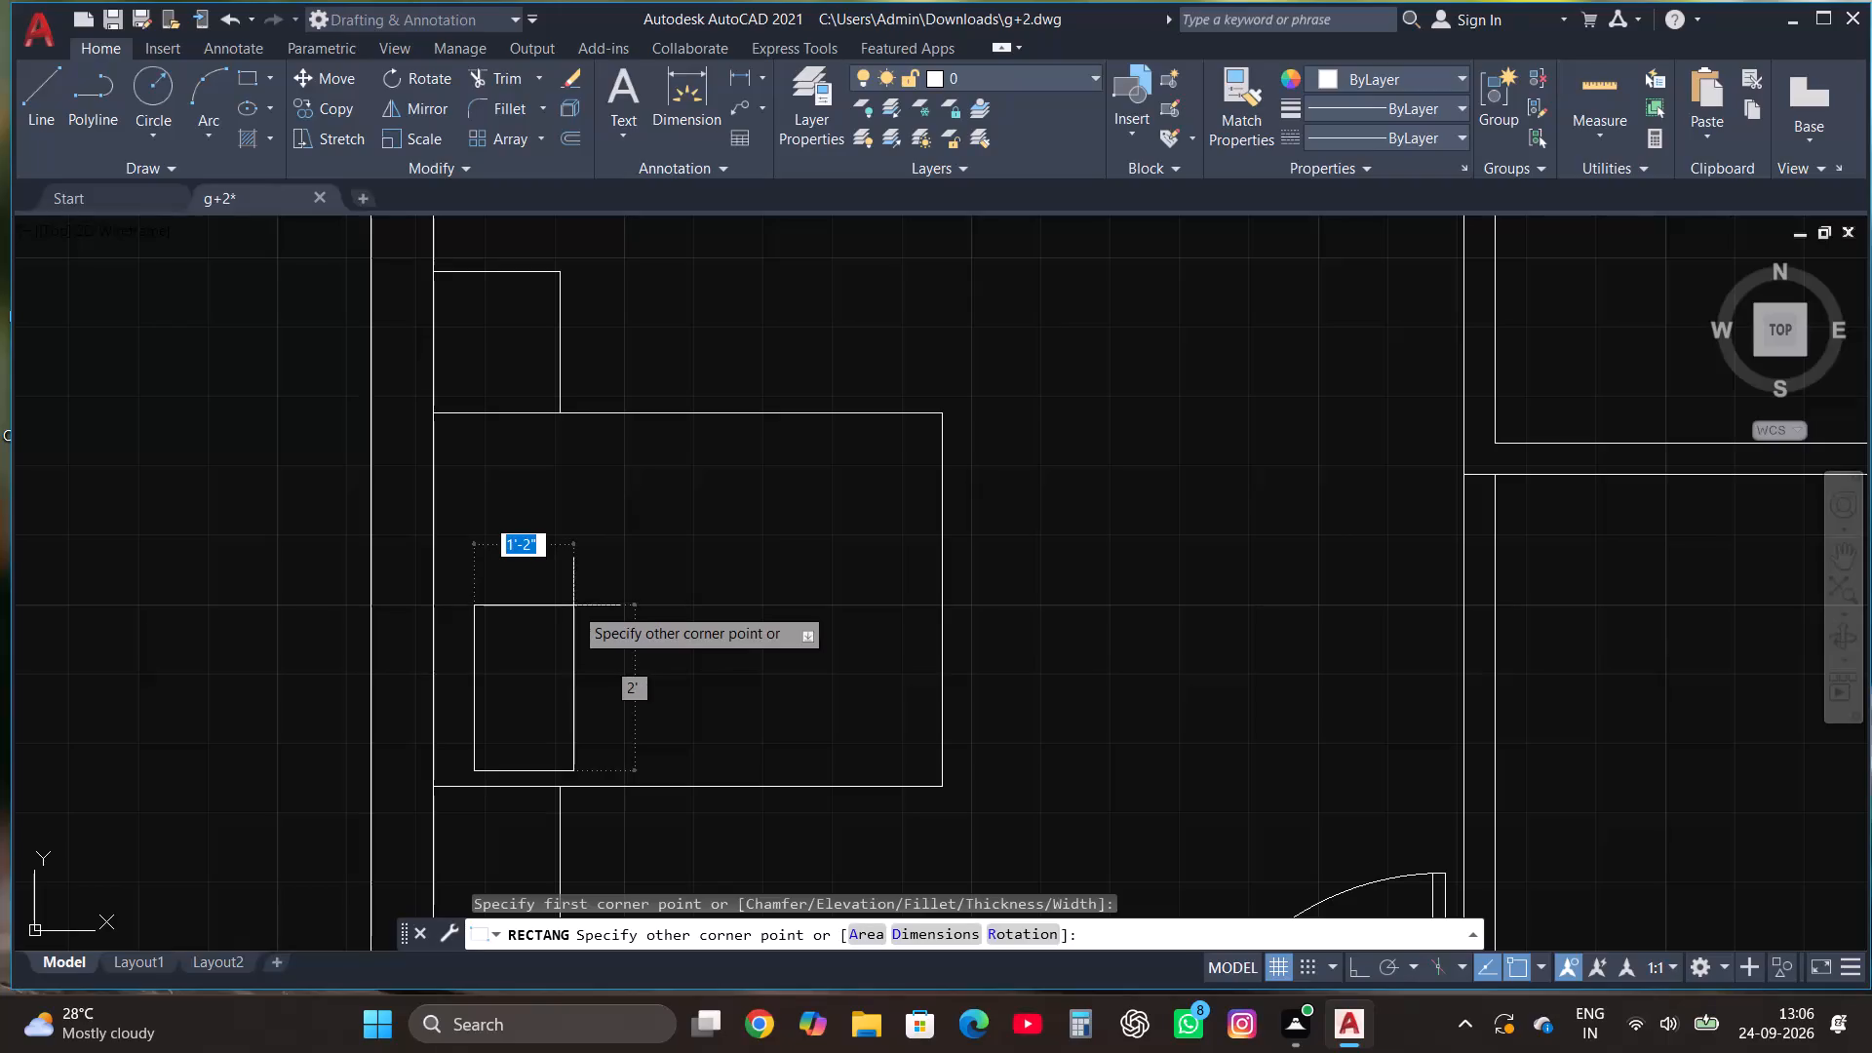
left_click(567, 625)
Copy the pillow about 2'-2" straight up to the bed's upper half.
left_click(547, 623)
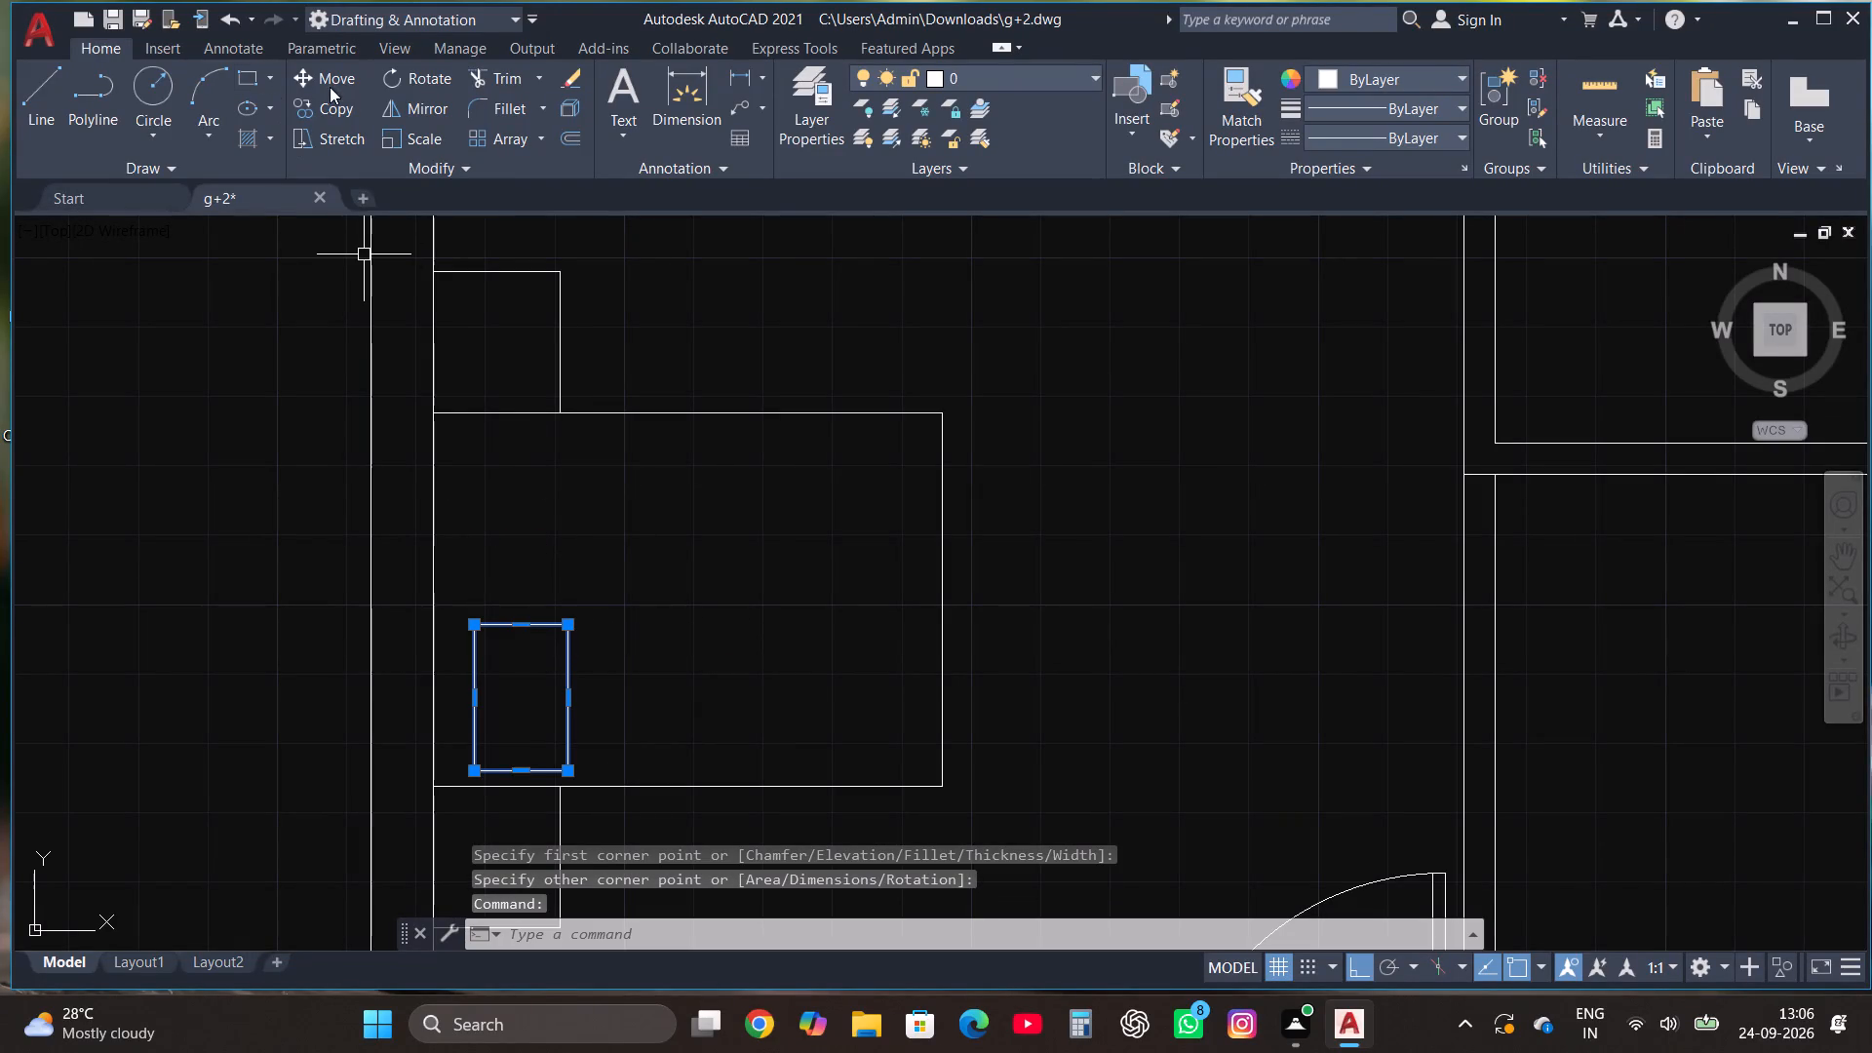
left_click(333, 116)
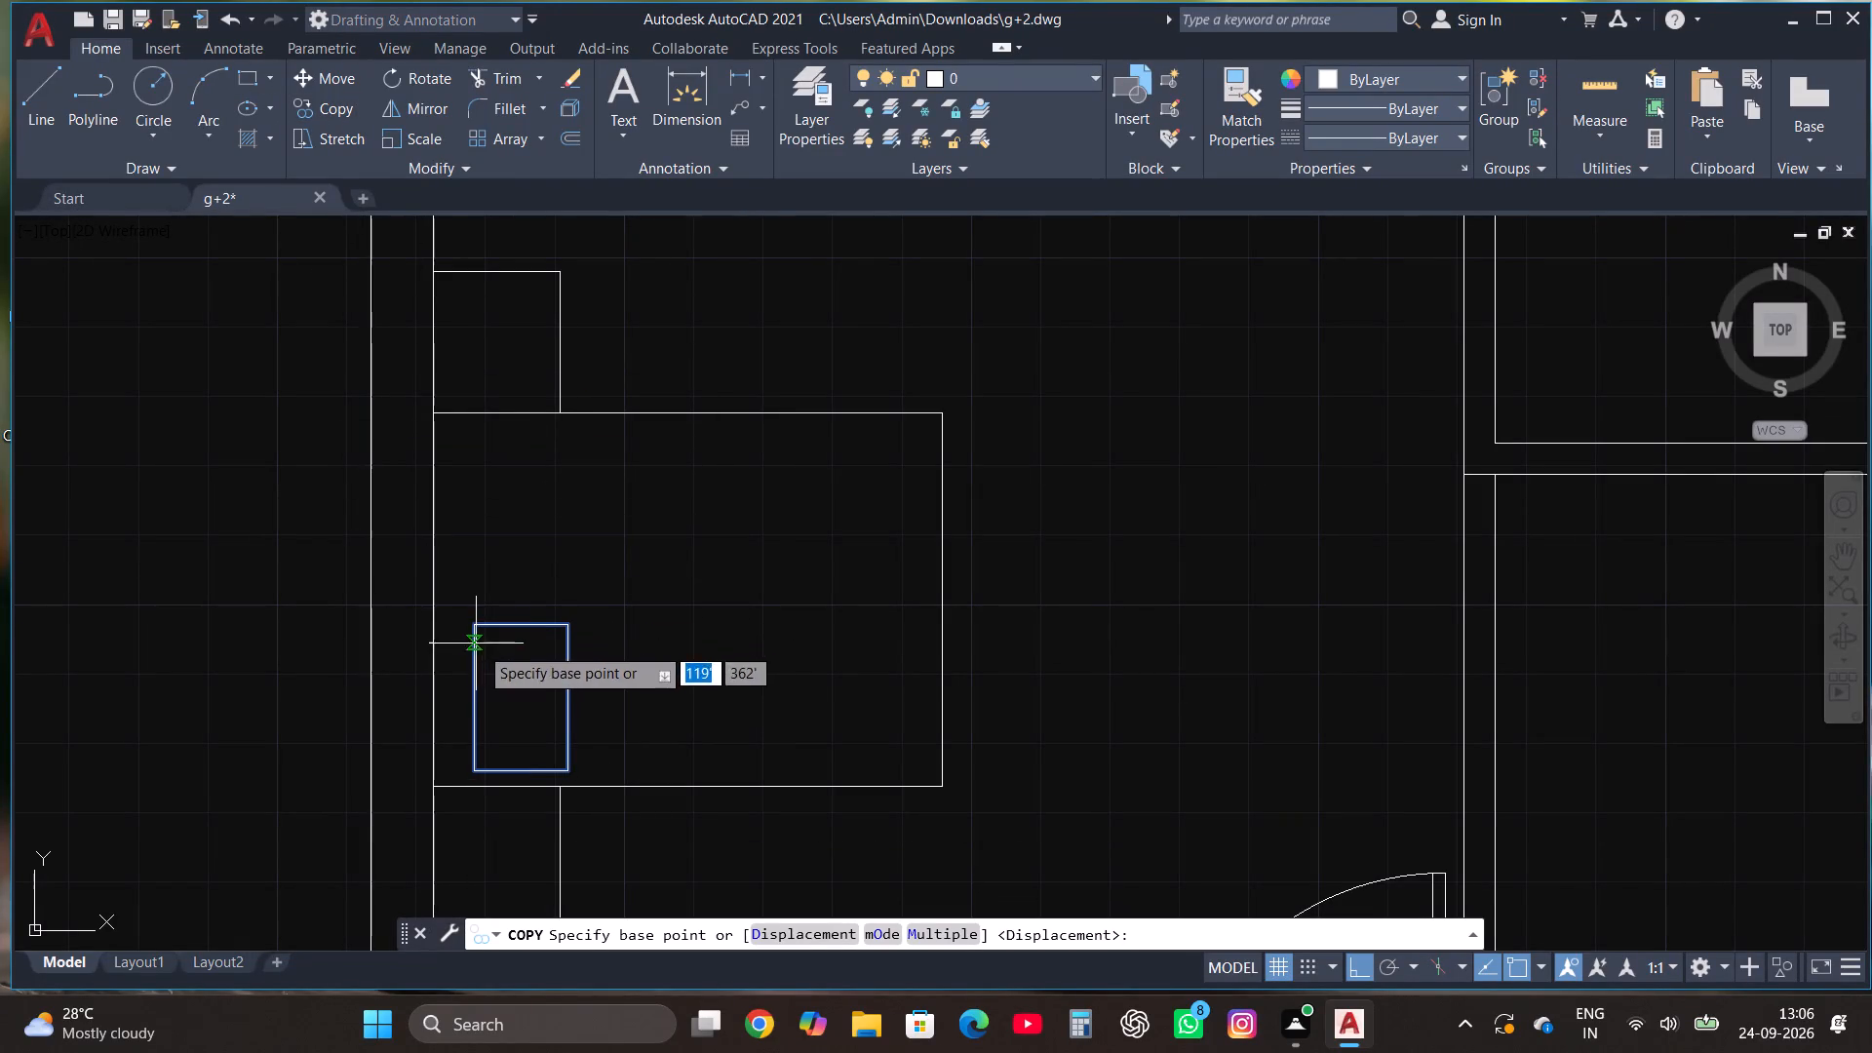
left_click(514, 670)
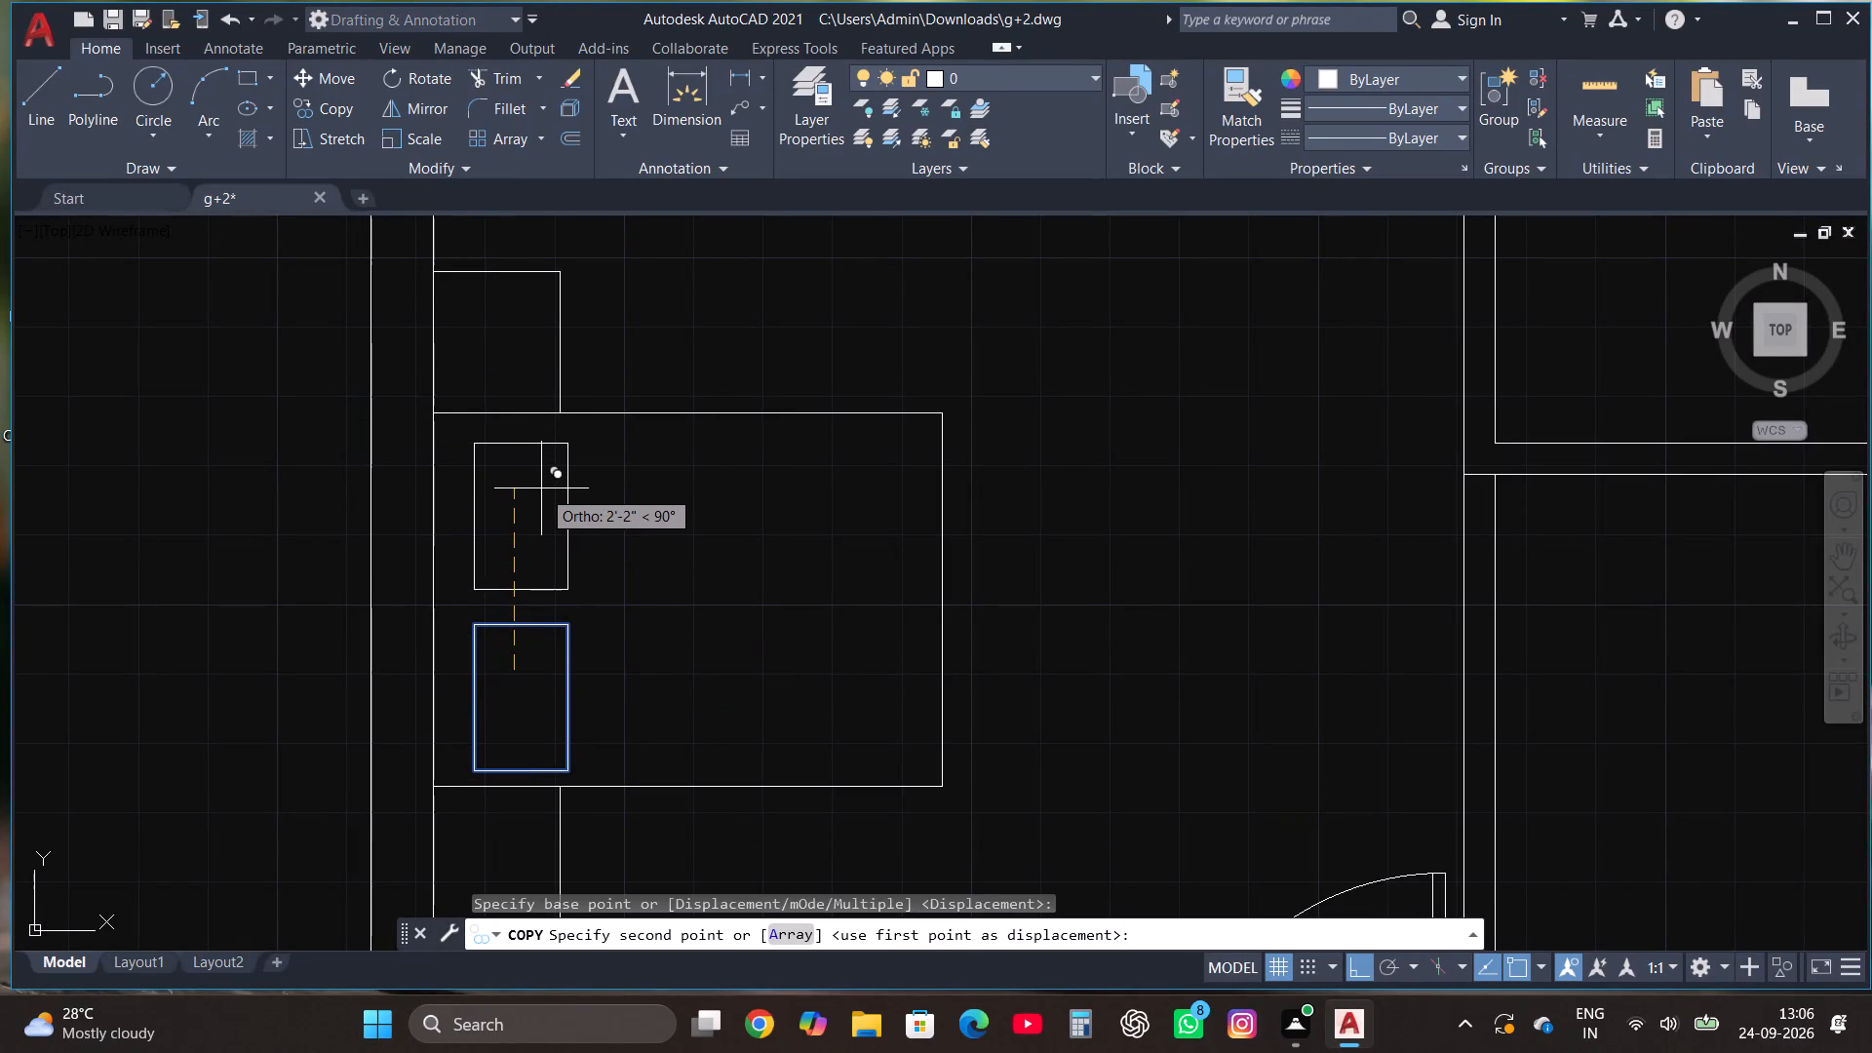
left_click(542, 490)
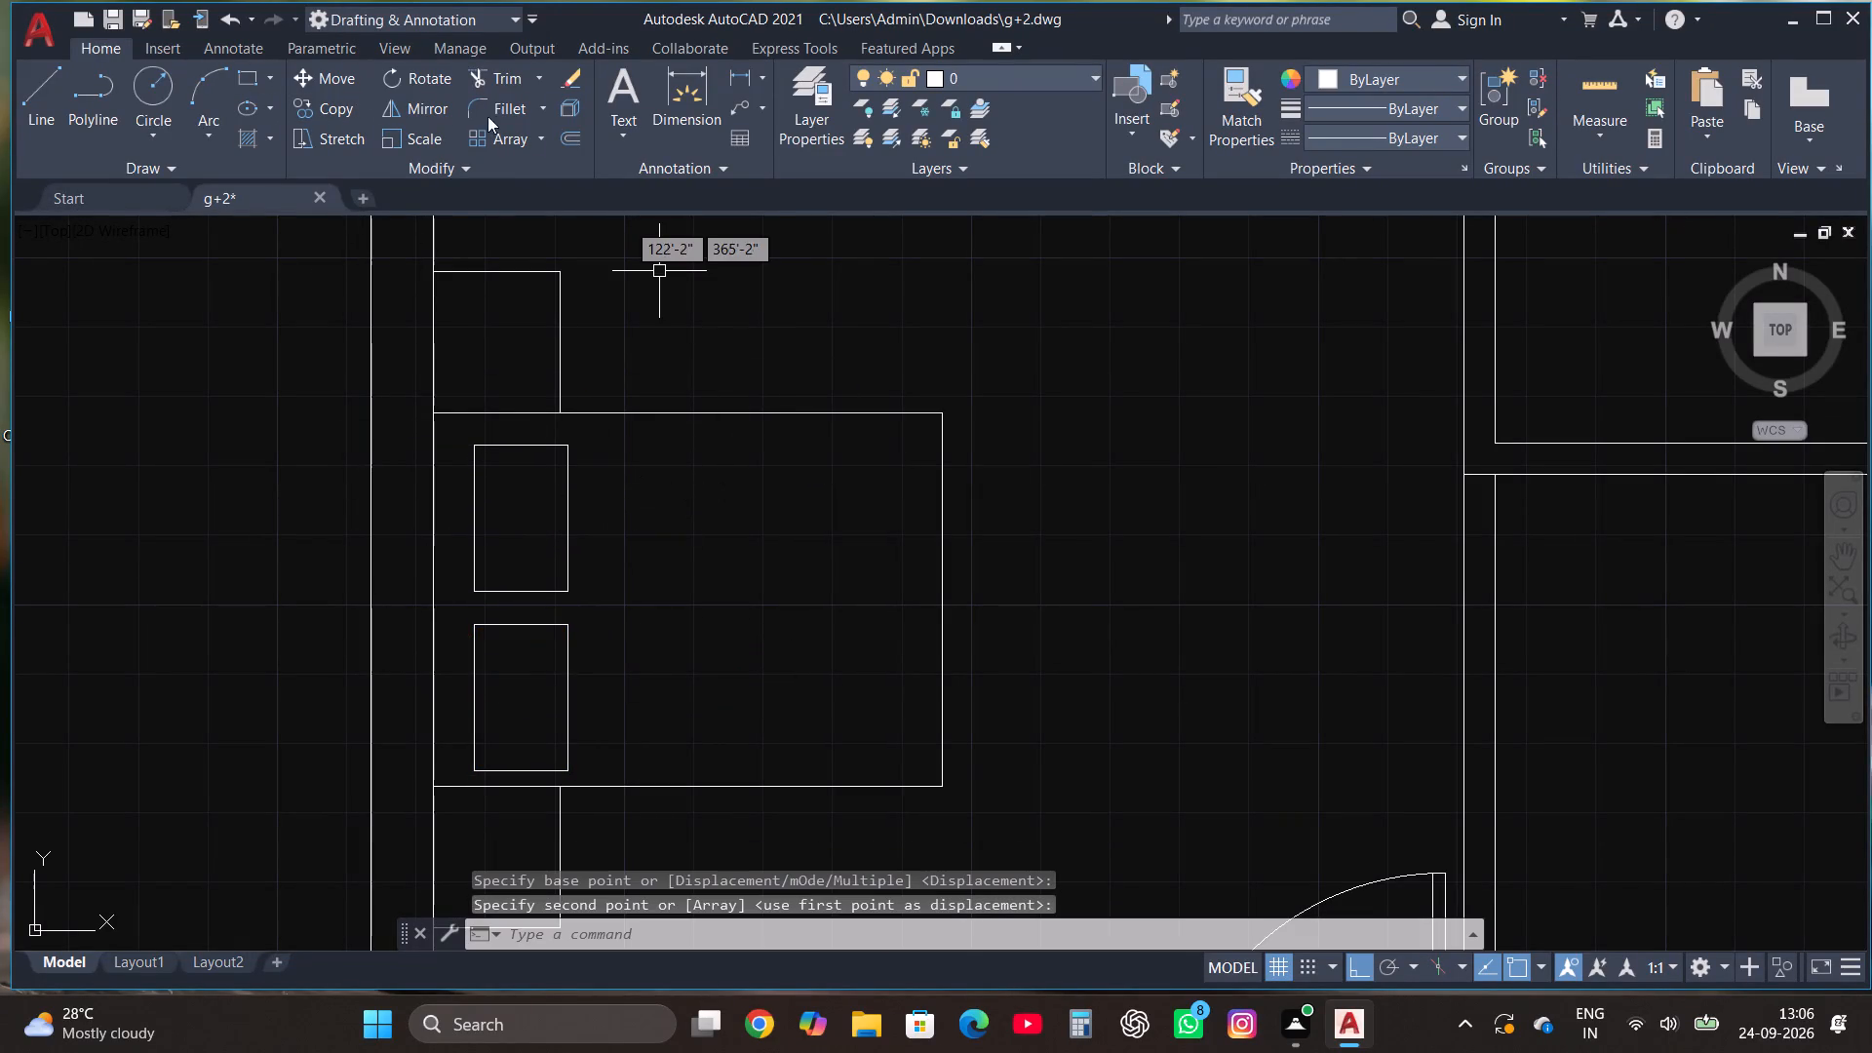
Draw the bedsheet line about 3'-7" down from the bed's top edge, ending in a triangular folded corner at the bottom edge.
left_click(45, 86)
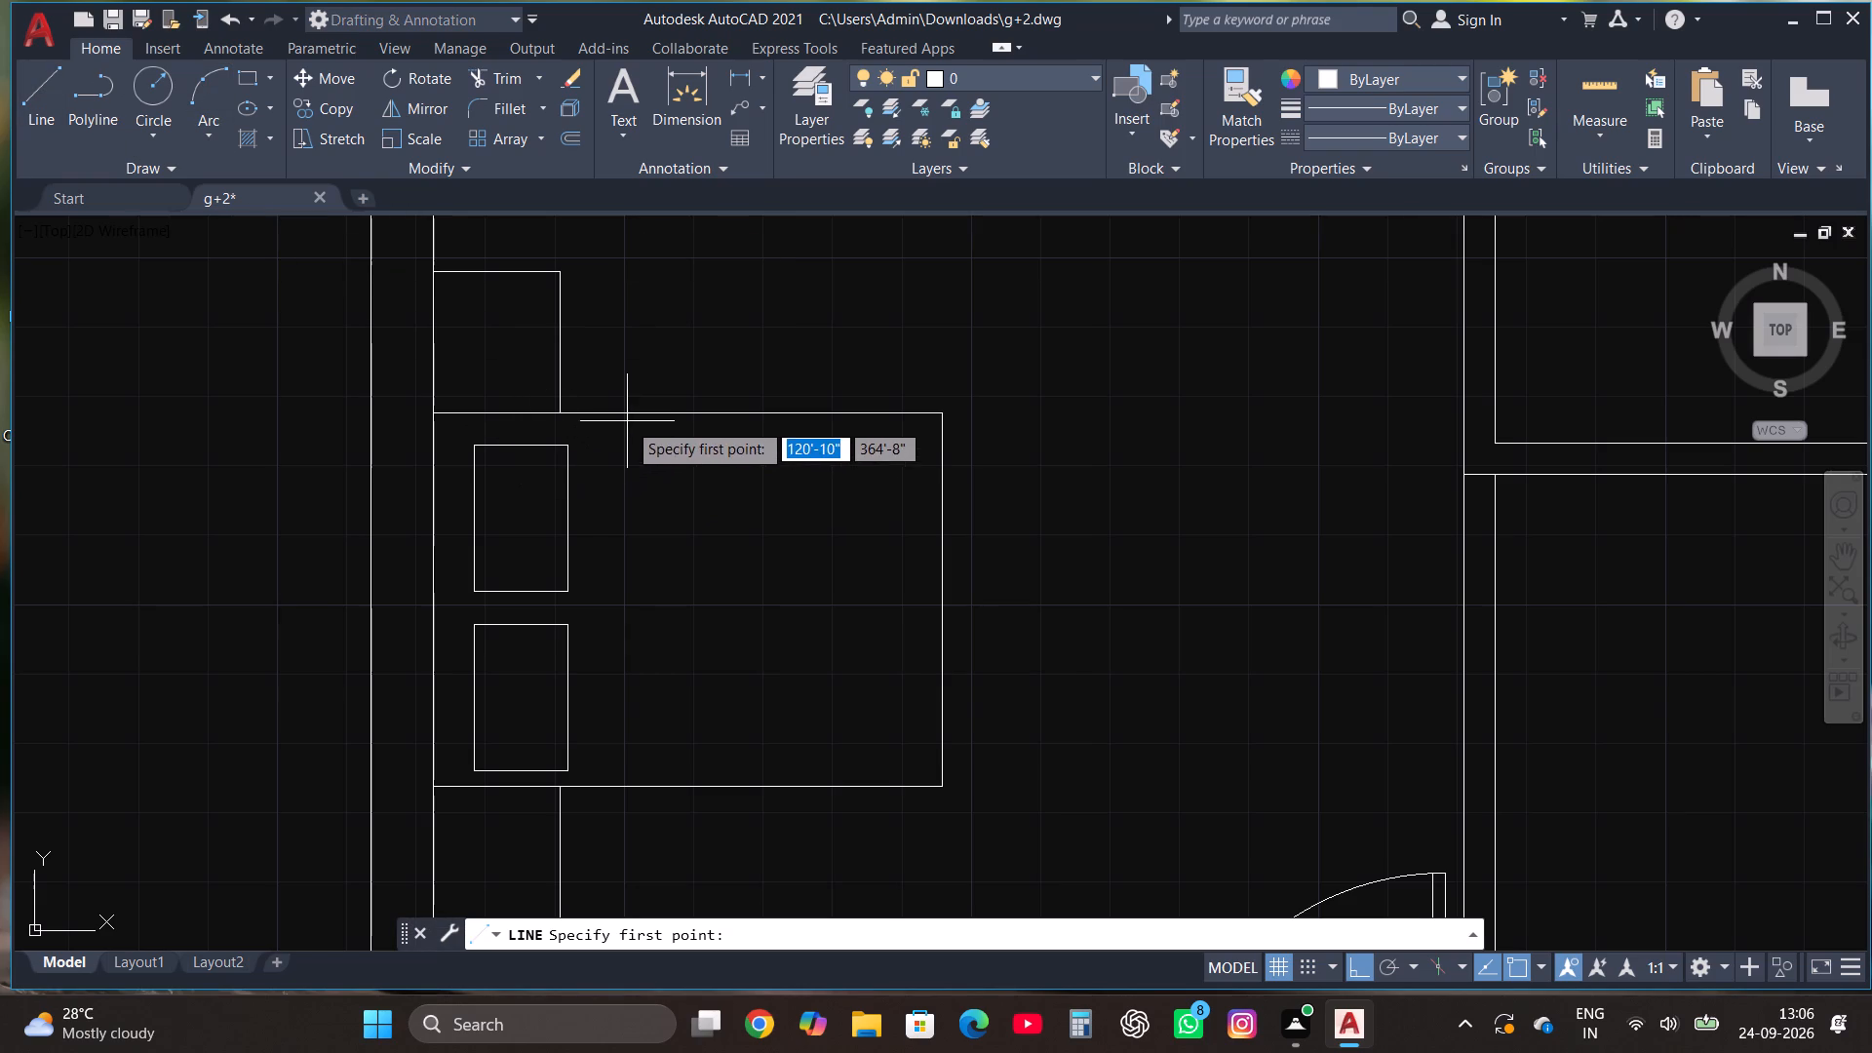
left_click(627, 418)
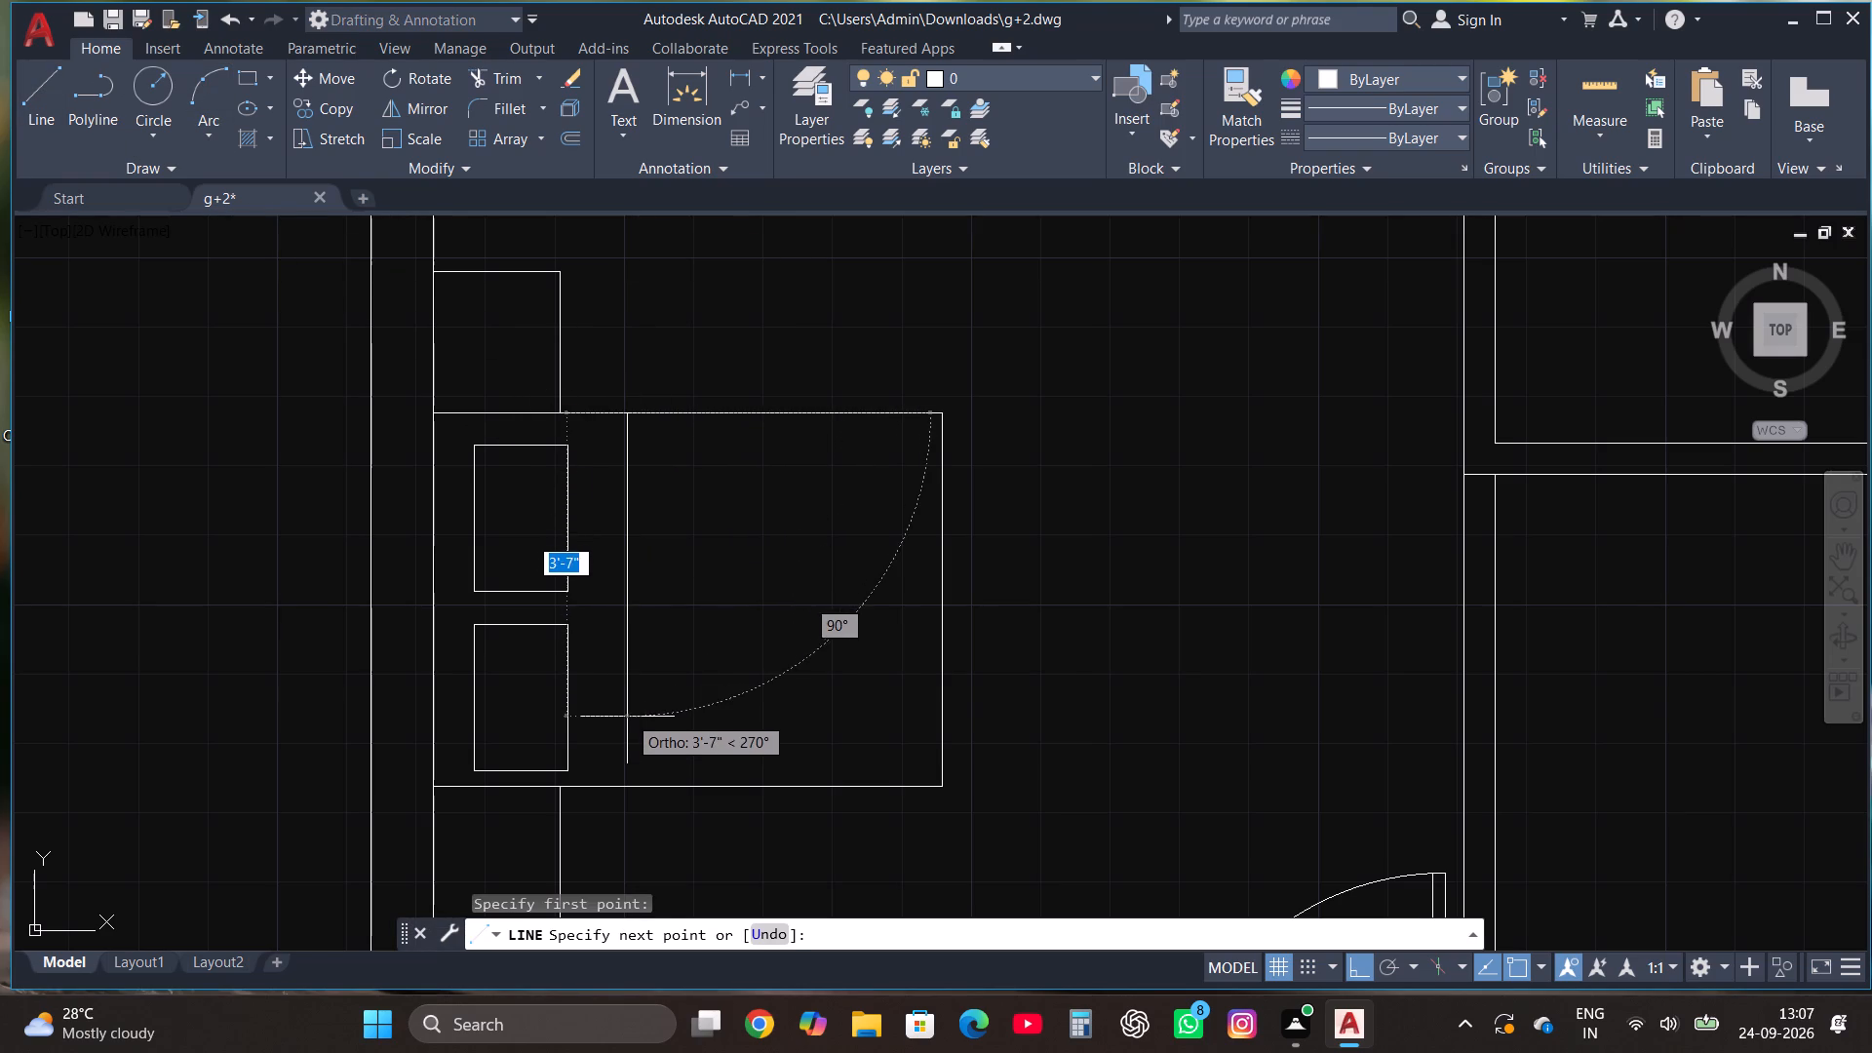
left_click(627, 718)
key("F8")
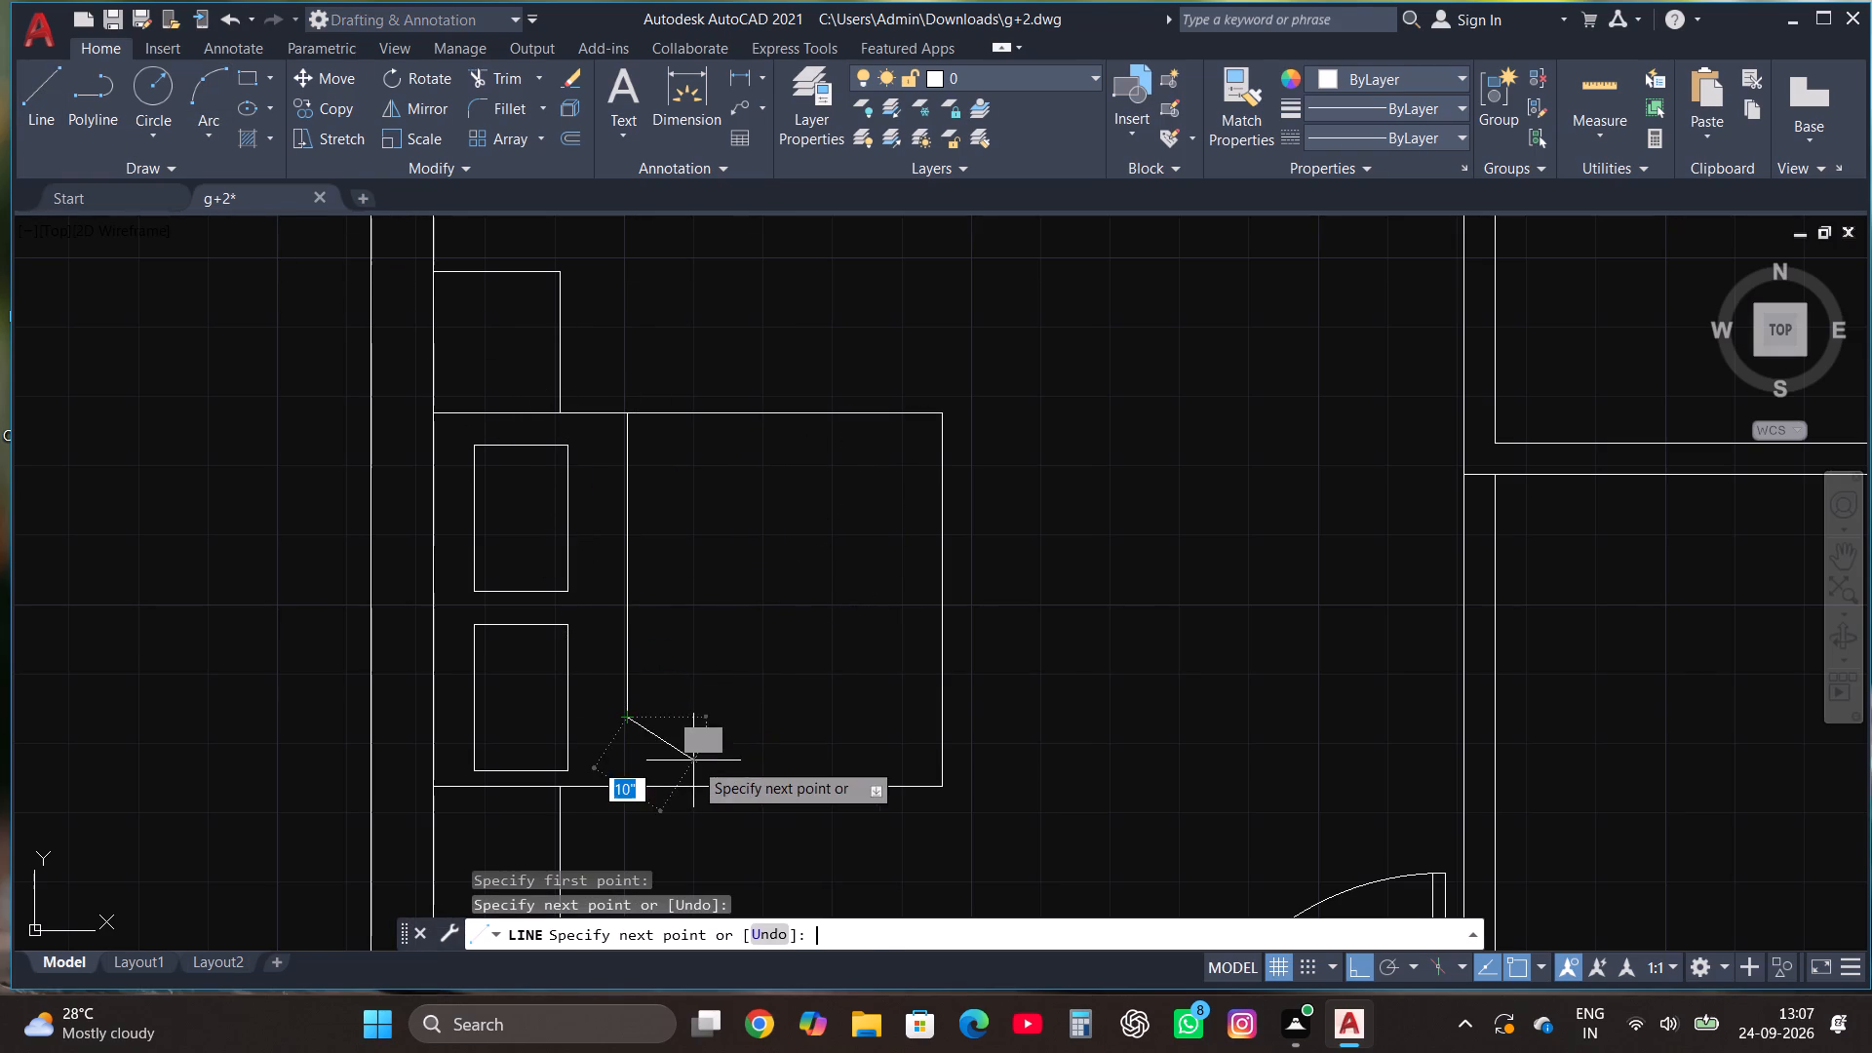
left_click(689, 789)
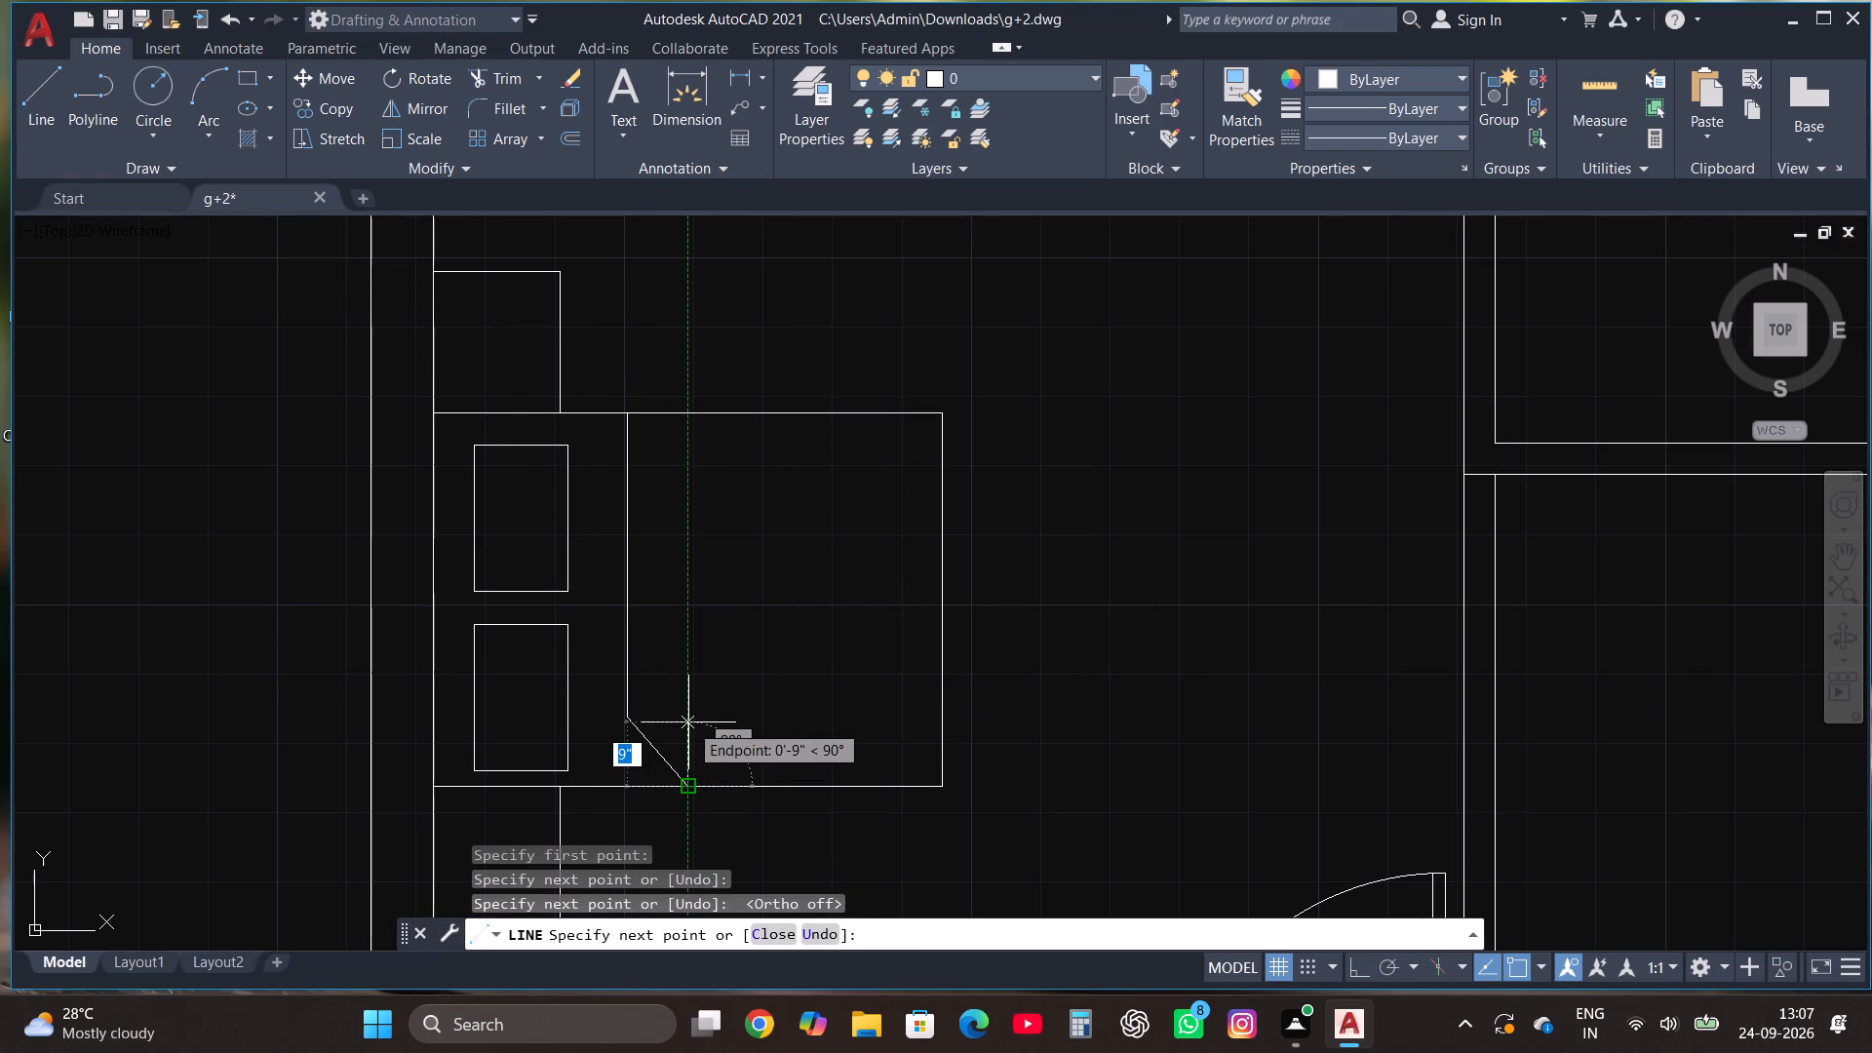
left_click(688, 721)
left_click(631, 715)
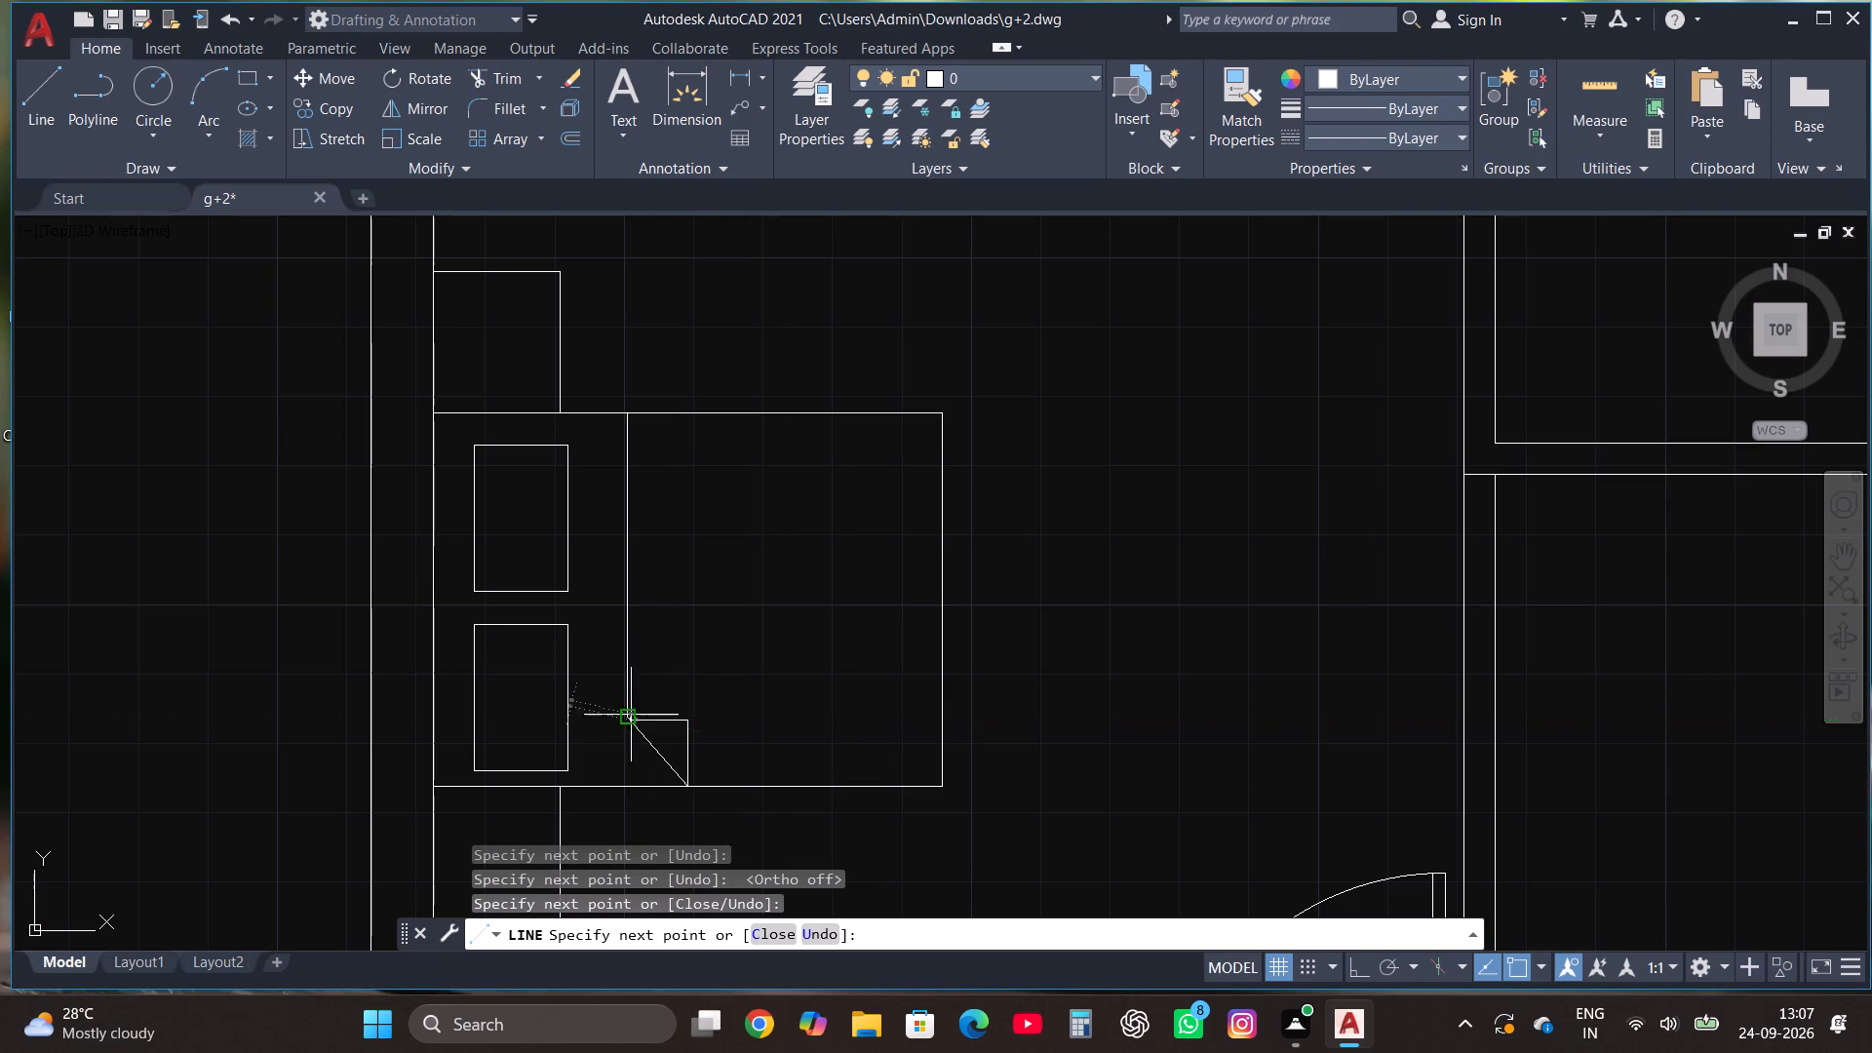
key("Escape")
Draw a long wardrobe rectangle along the bedroom's bottom wall, from just before the door to the left wall.
scroll(666, 411, "down", 1)
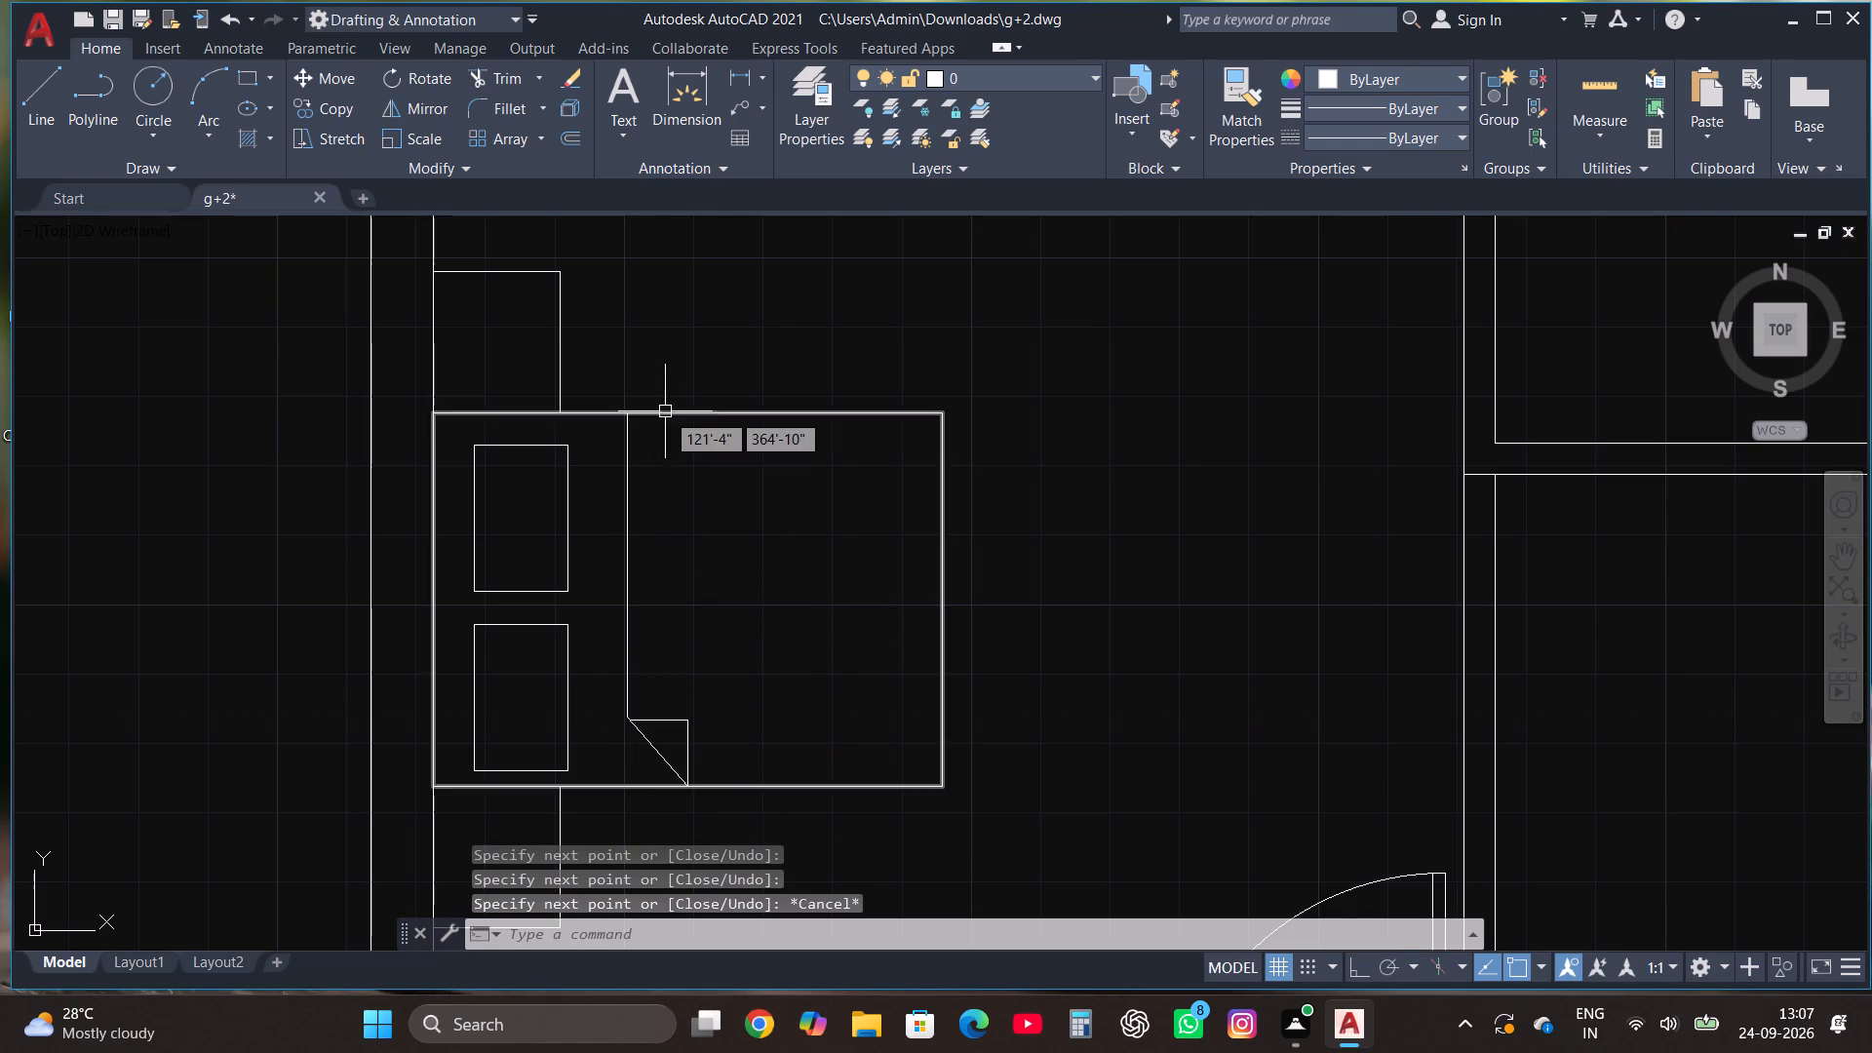
scroll(666, 411, "down", 1)
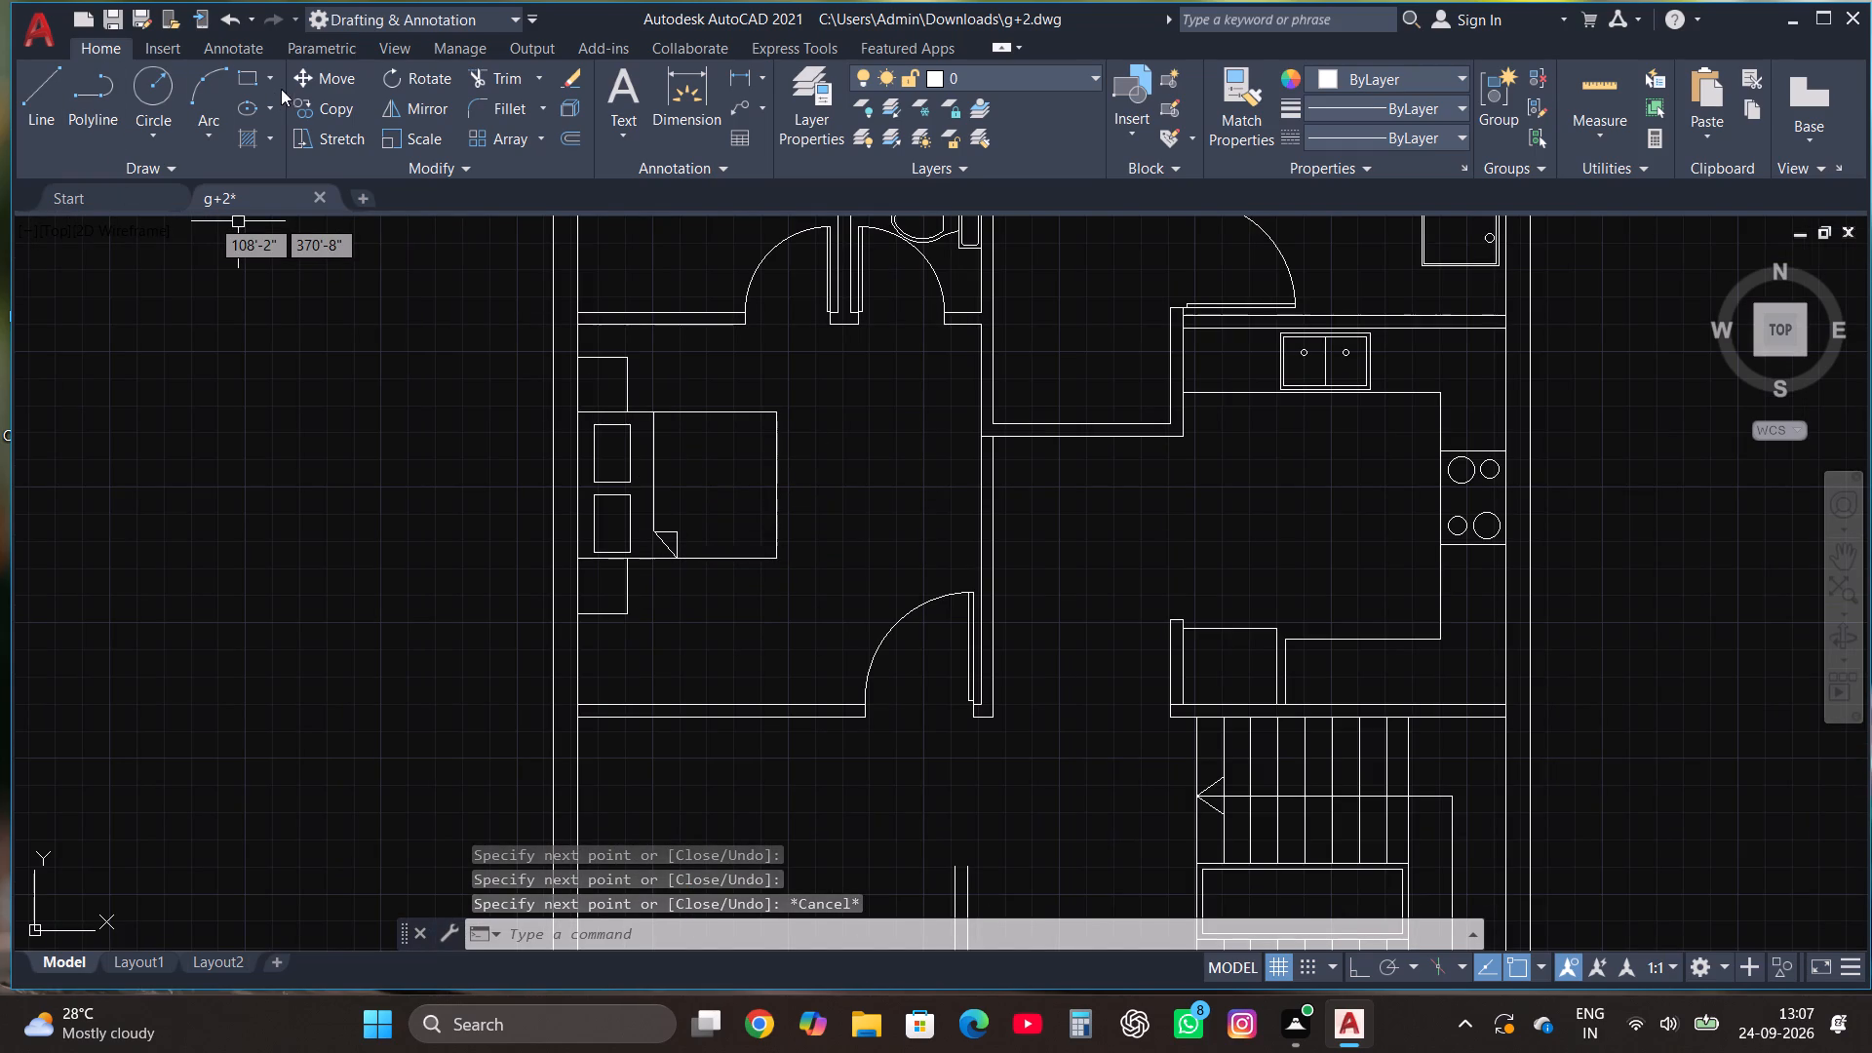
left_click(247, 80)
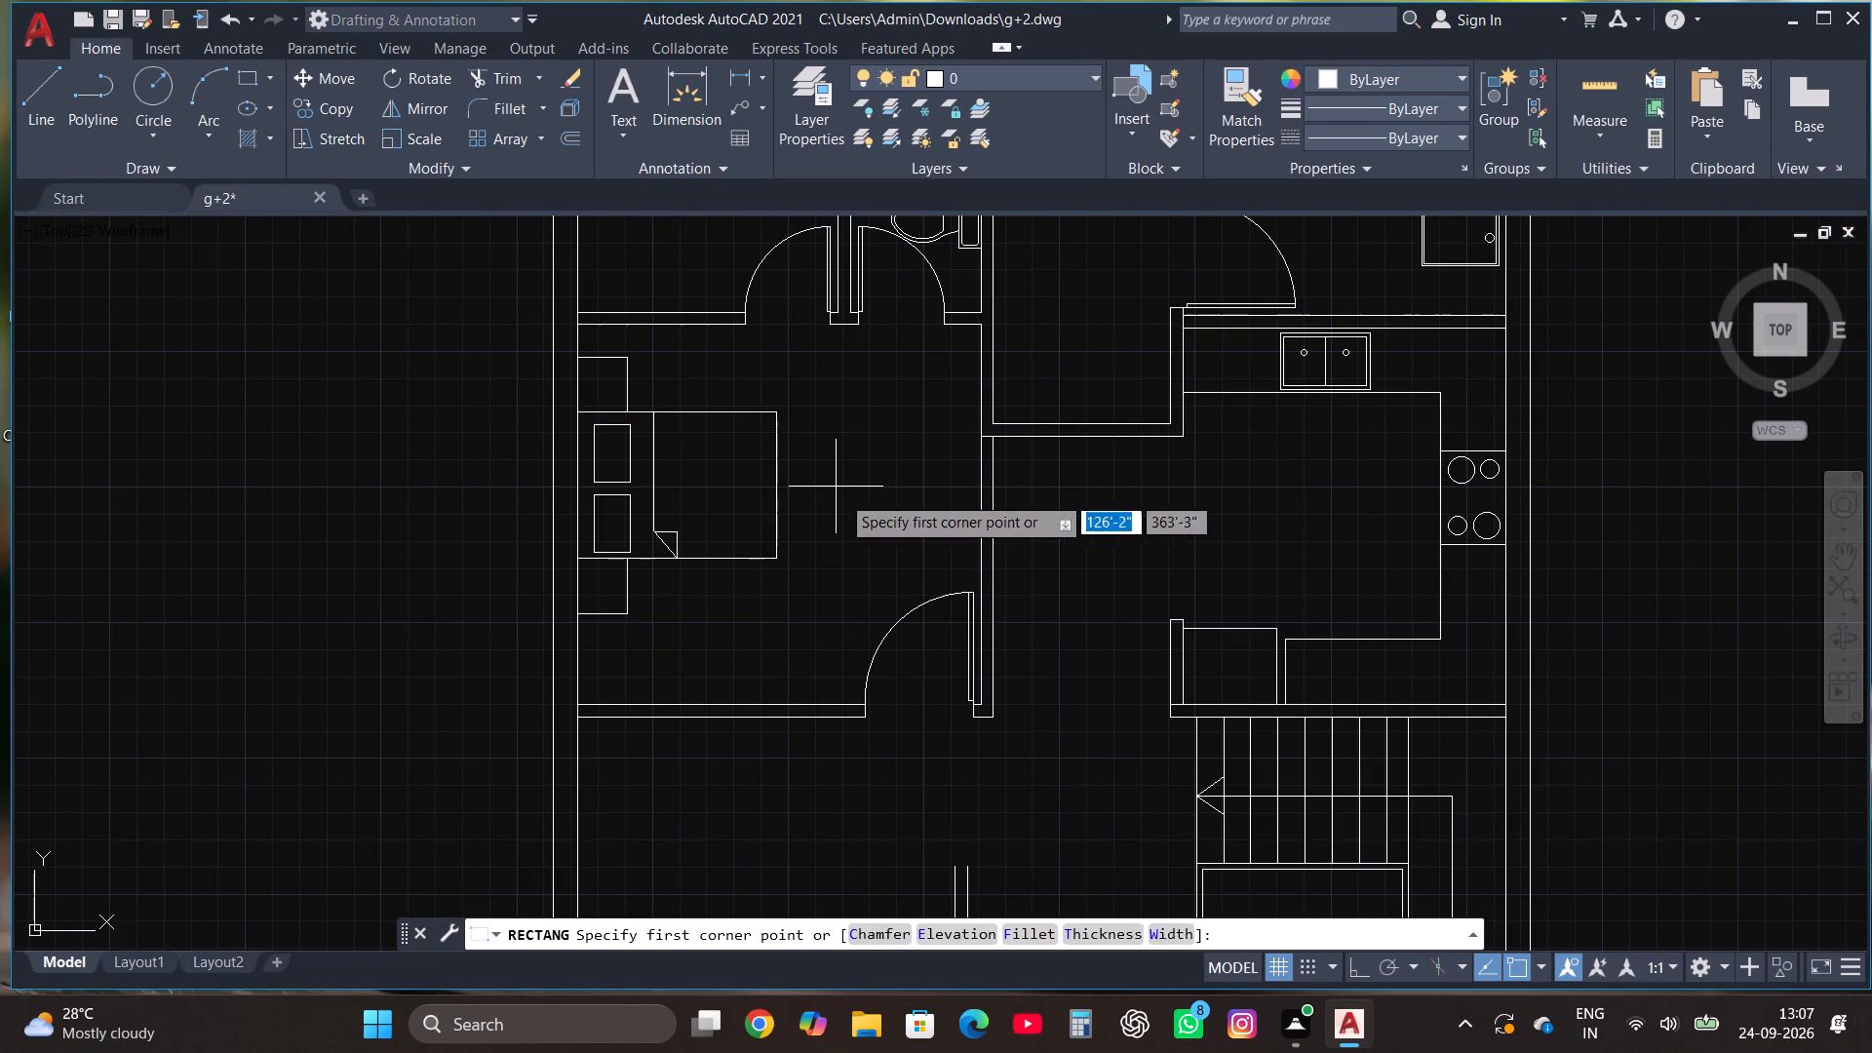
left_click(823, 704)
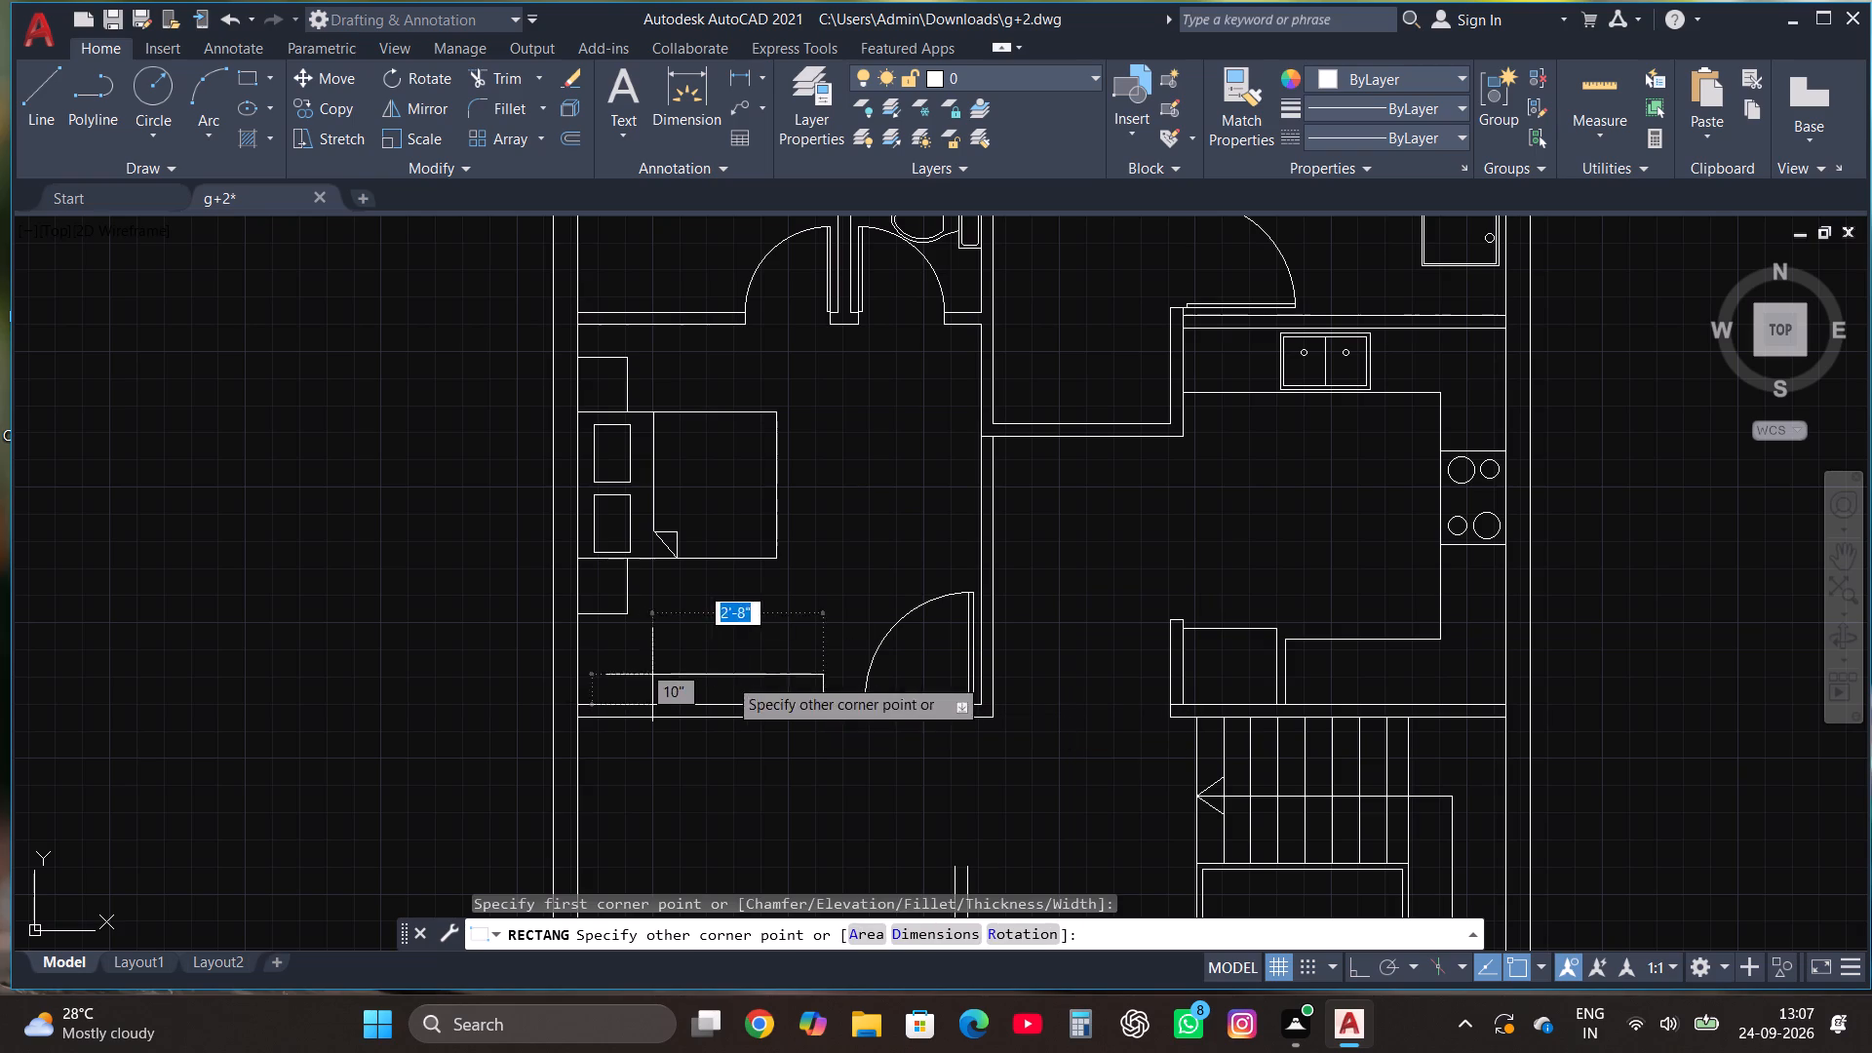
left_click(577, 643)
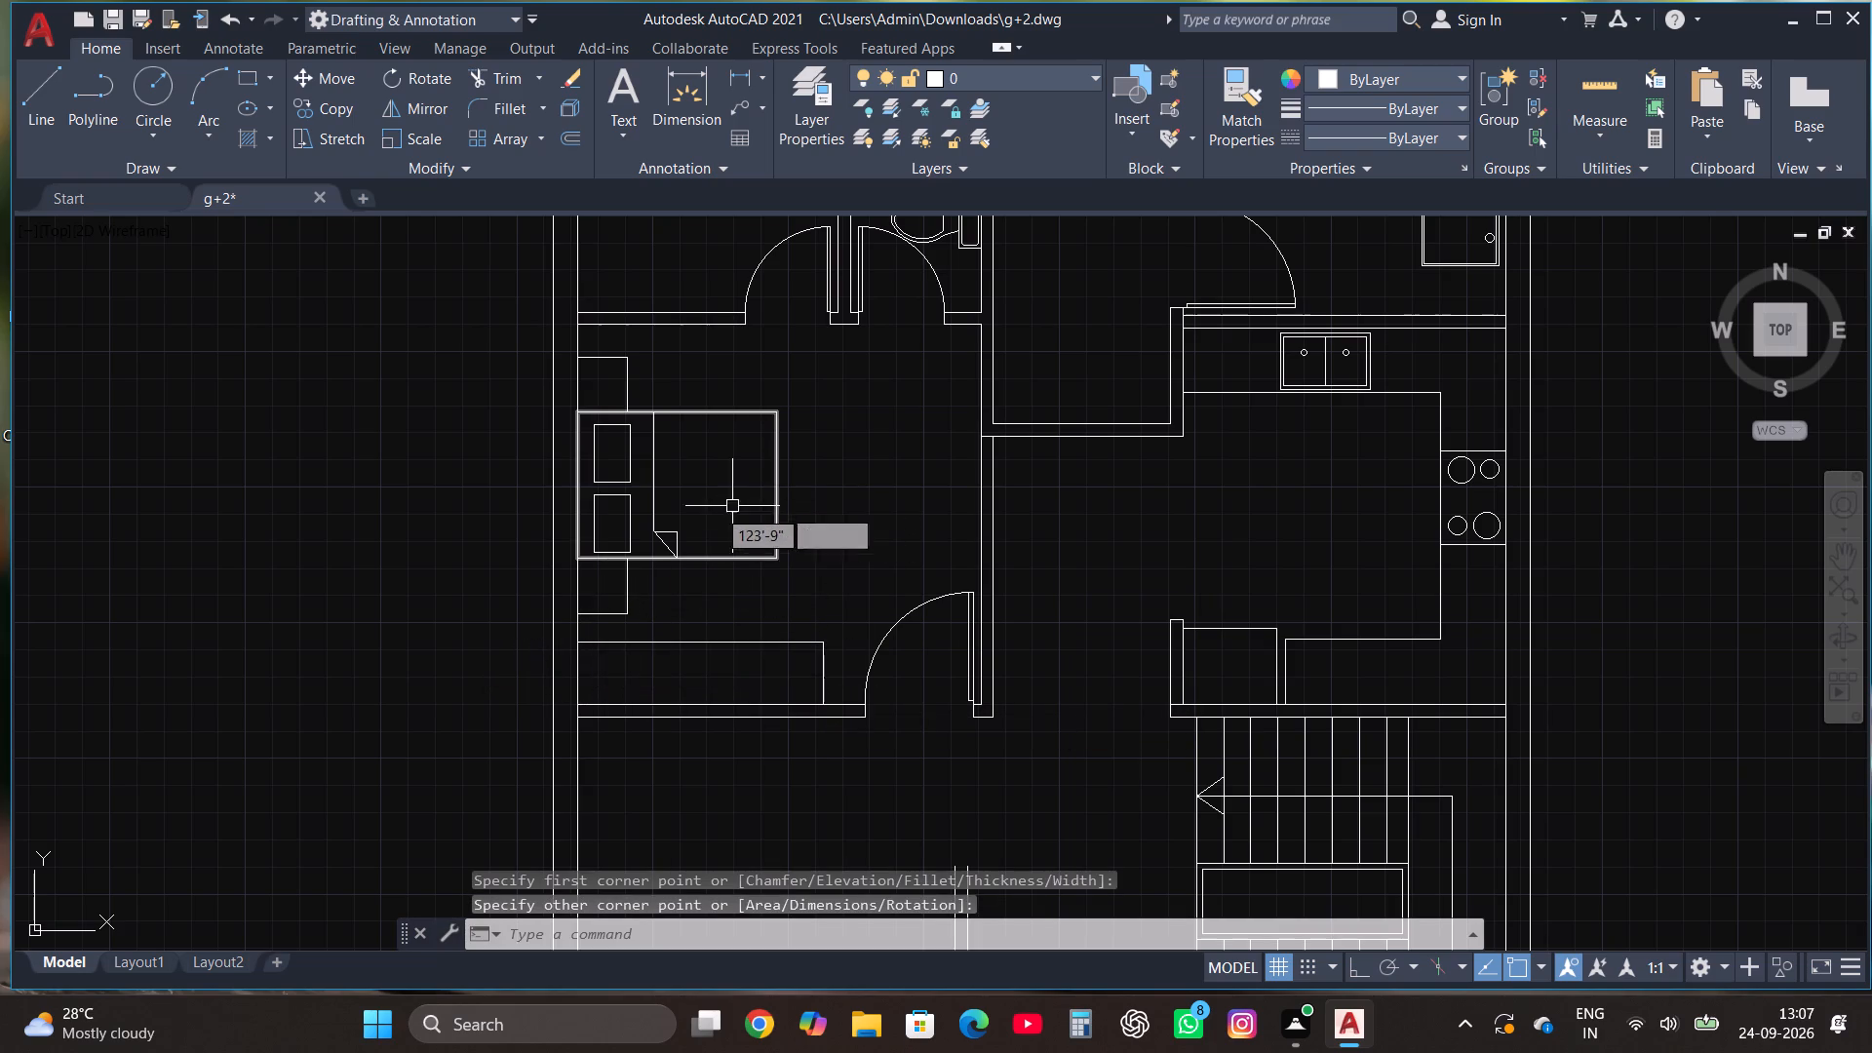
scroll(623, 573, "down", 2)
scroll(758, 540, "up", 2)
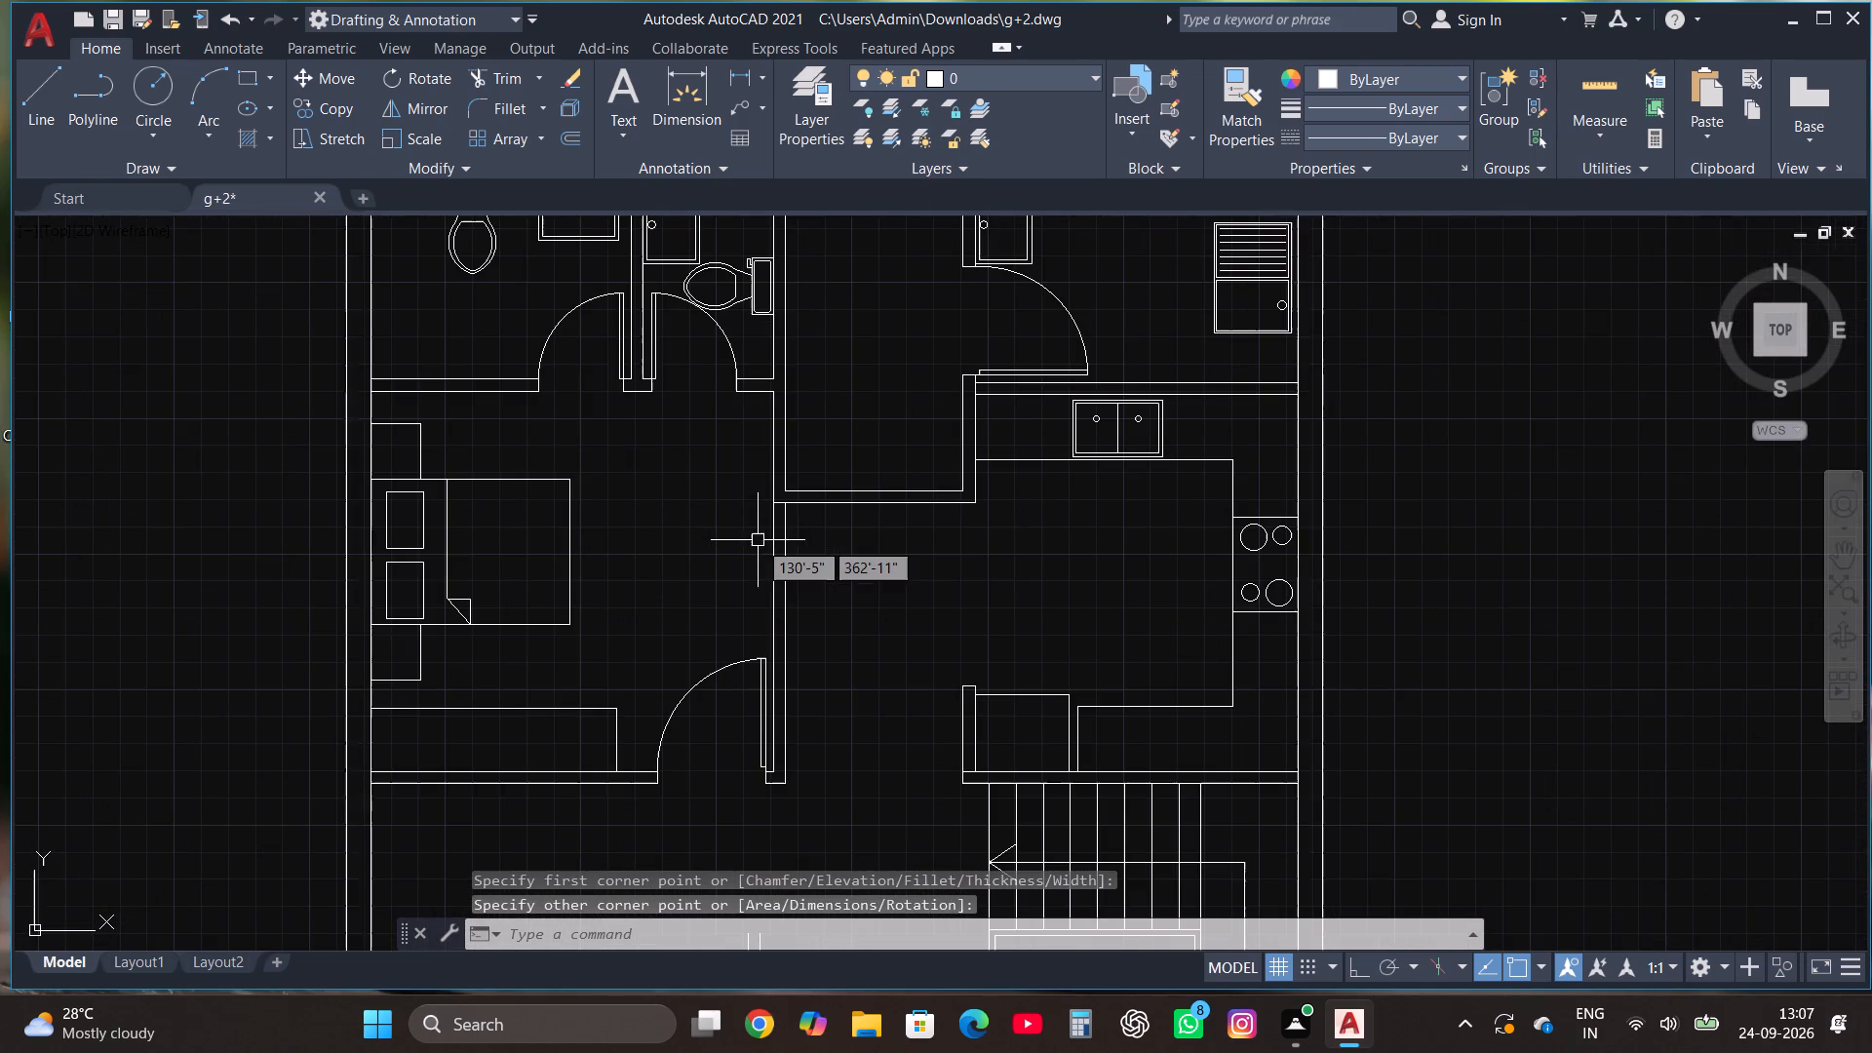
Draw a narrow TV unit rectangle about 5" deep against the upper bedroom's wall facing the bed, just above the door.
left_click(247, 72)
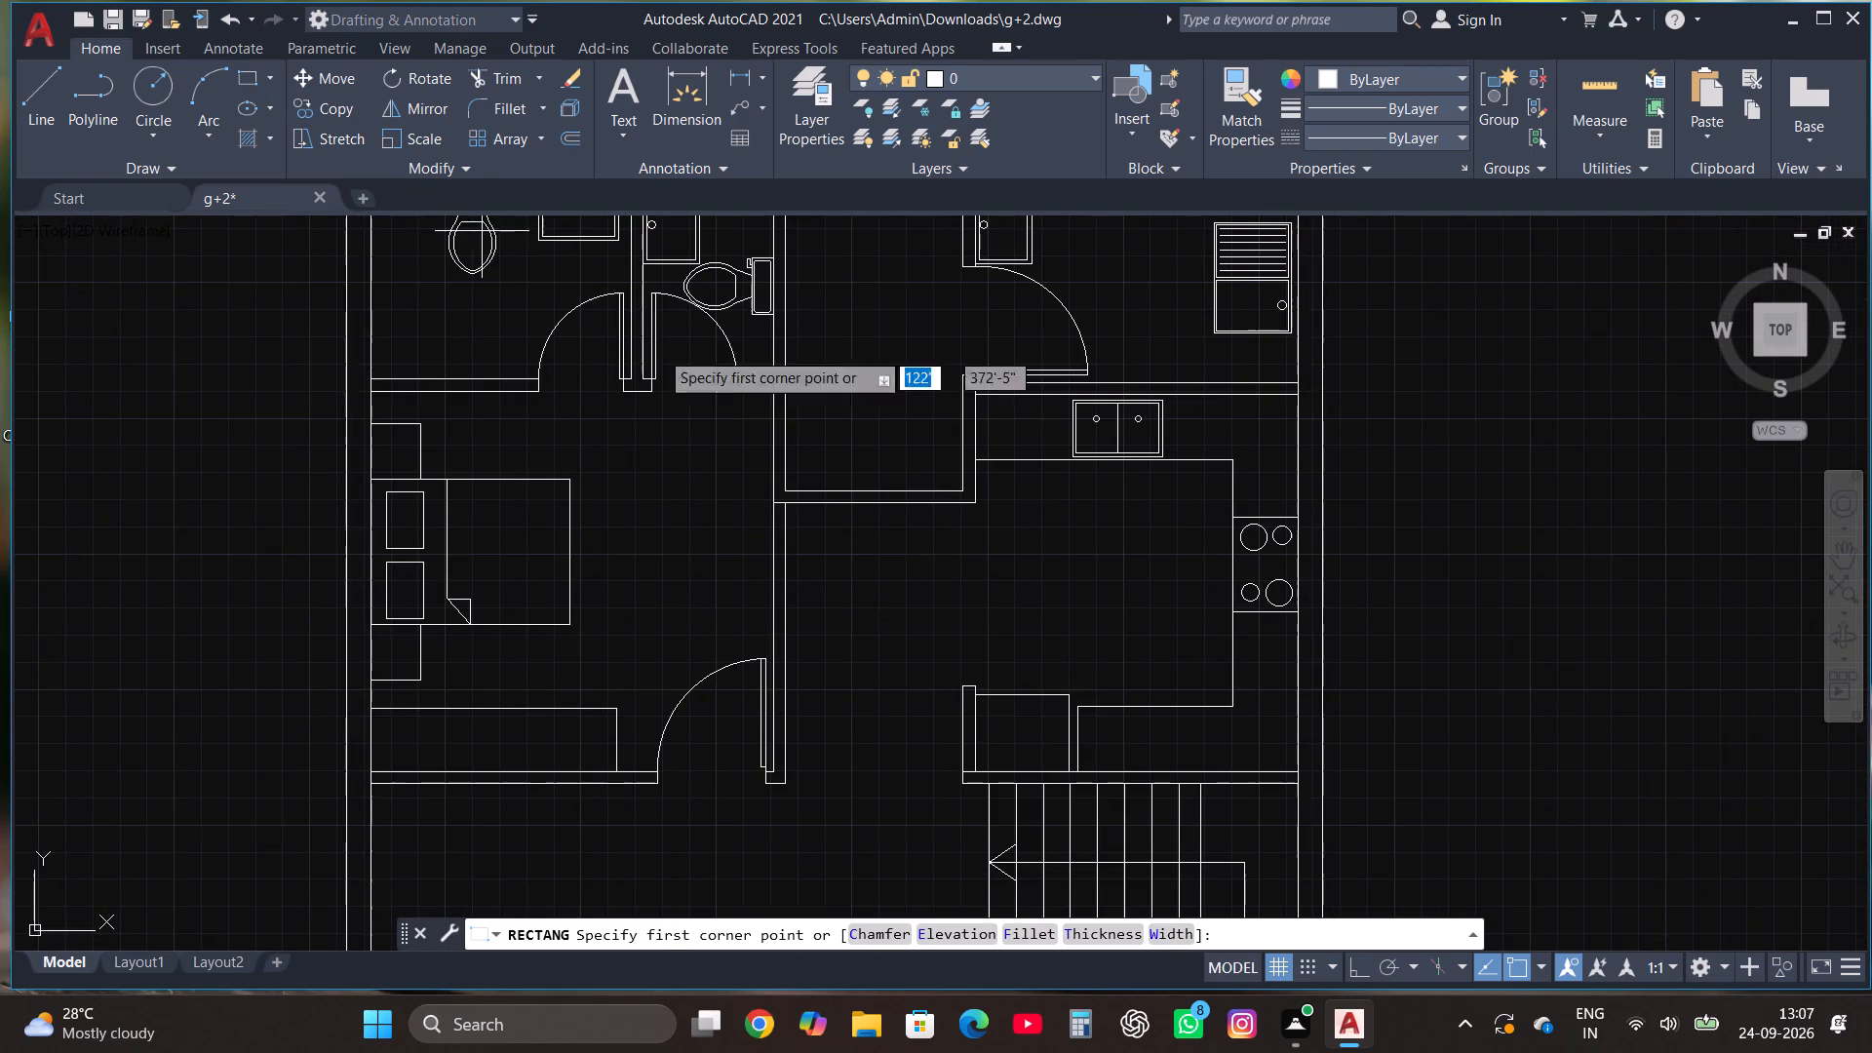
scroll(875, 538, "up", 1)
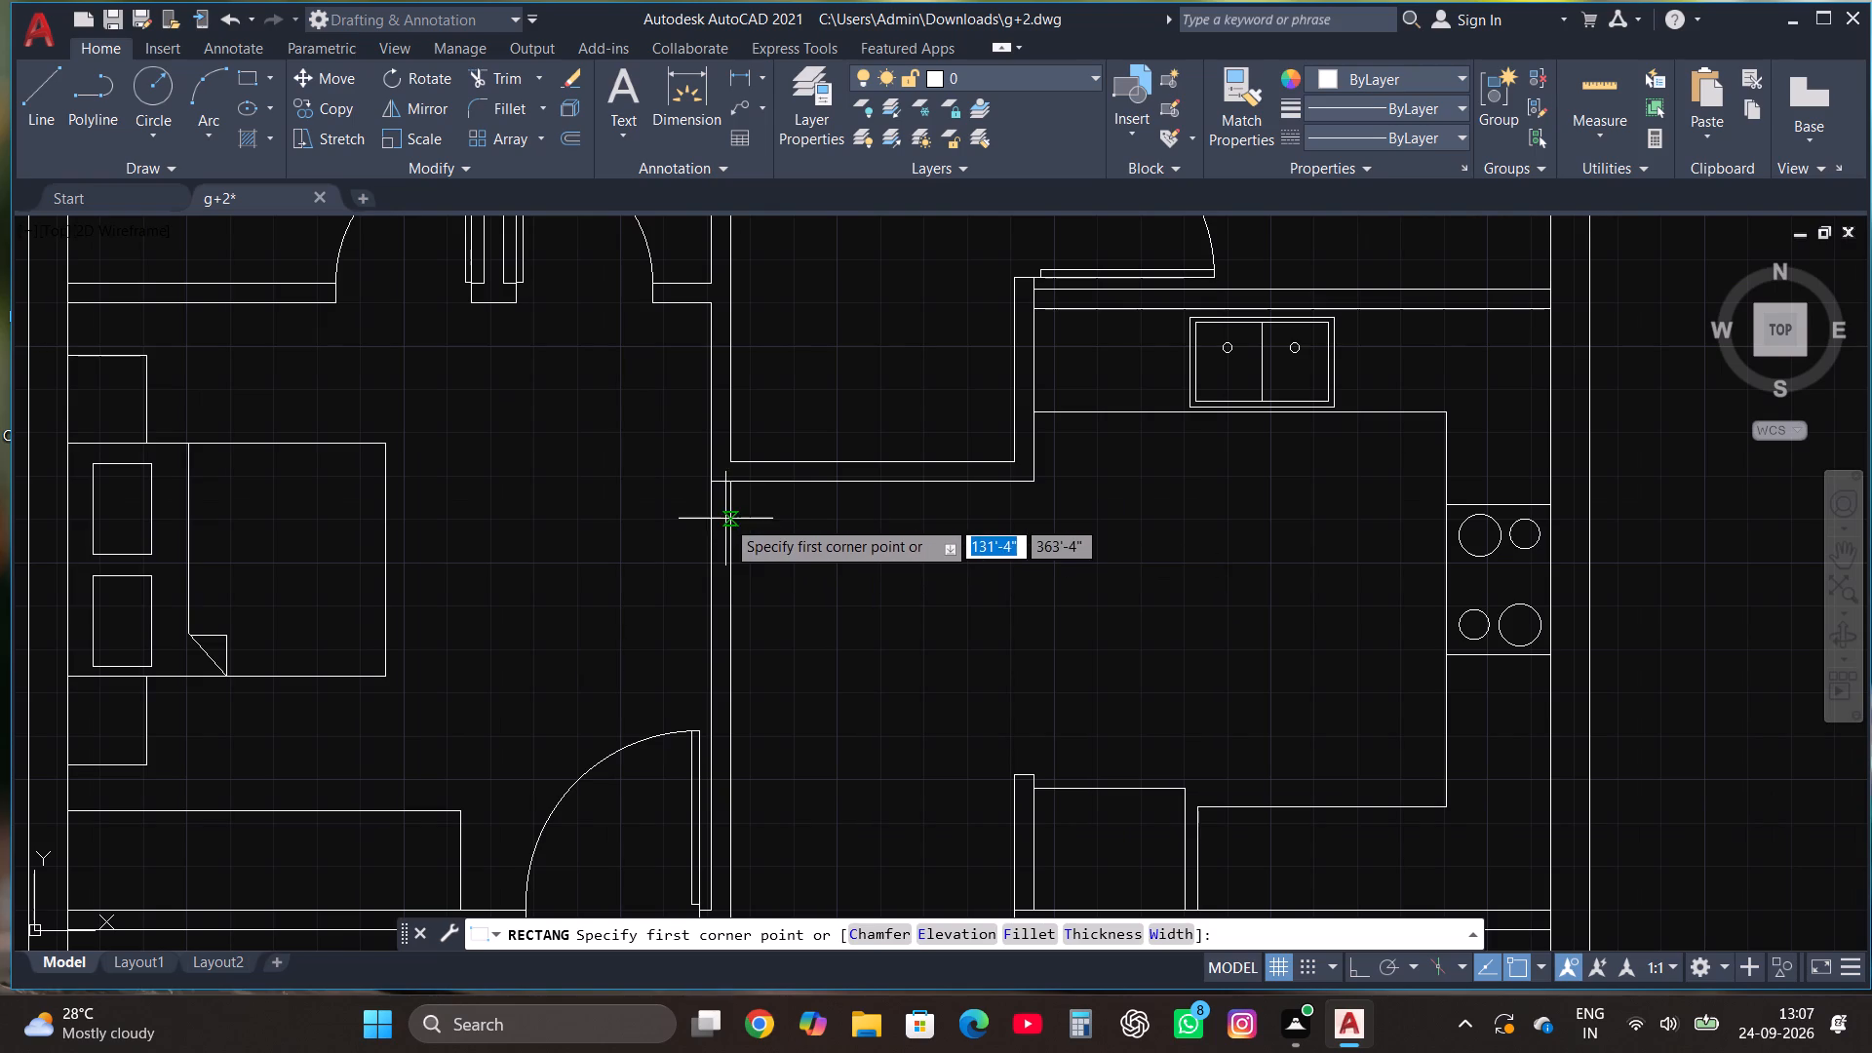
left_click(709, 500)
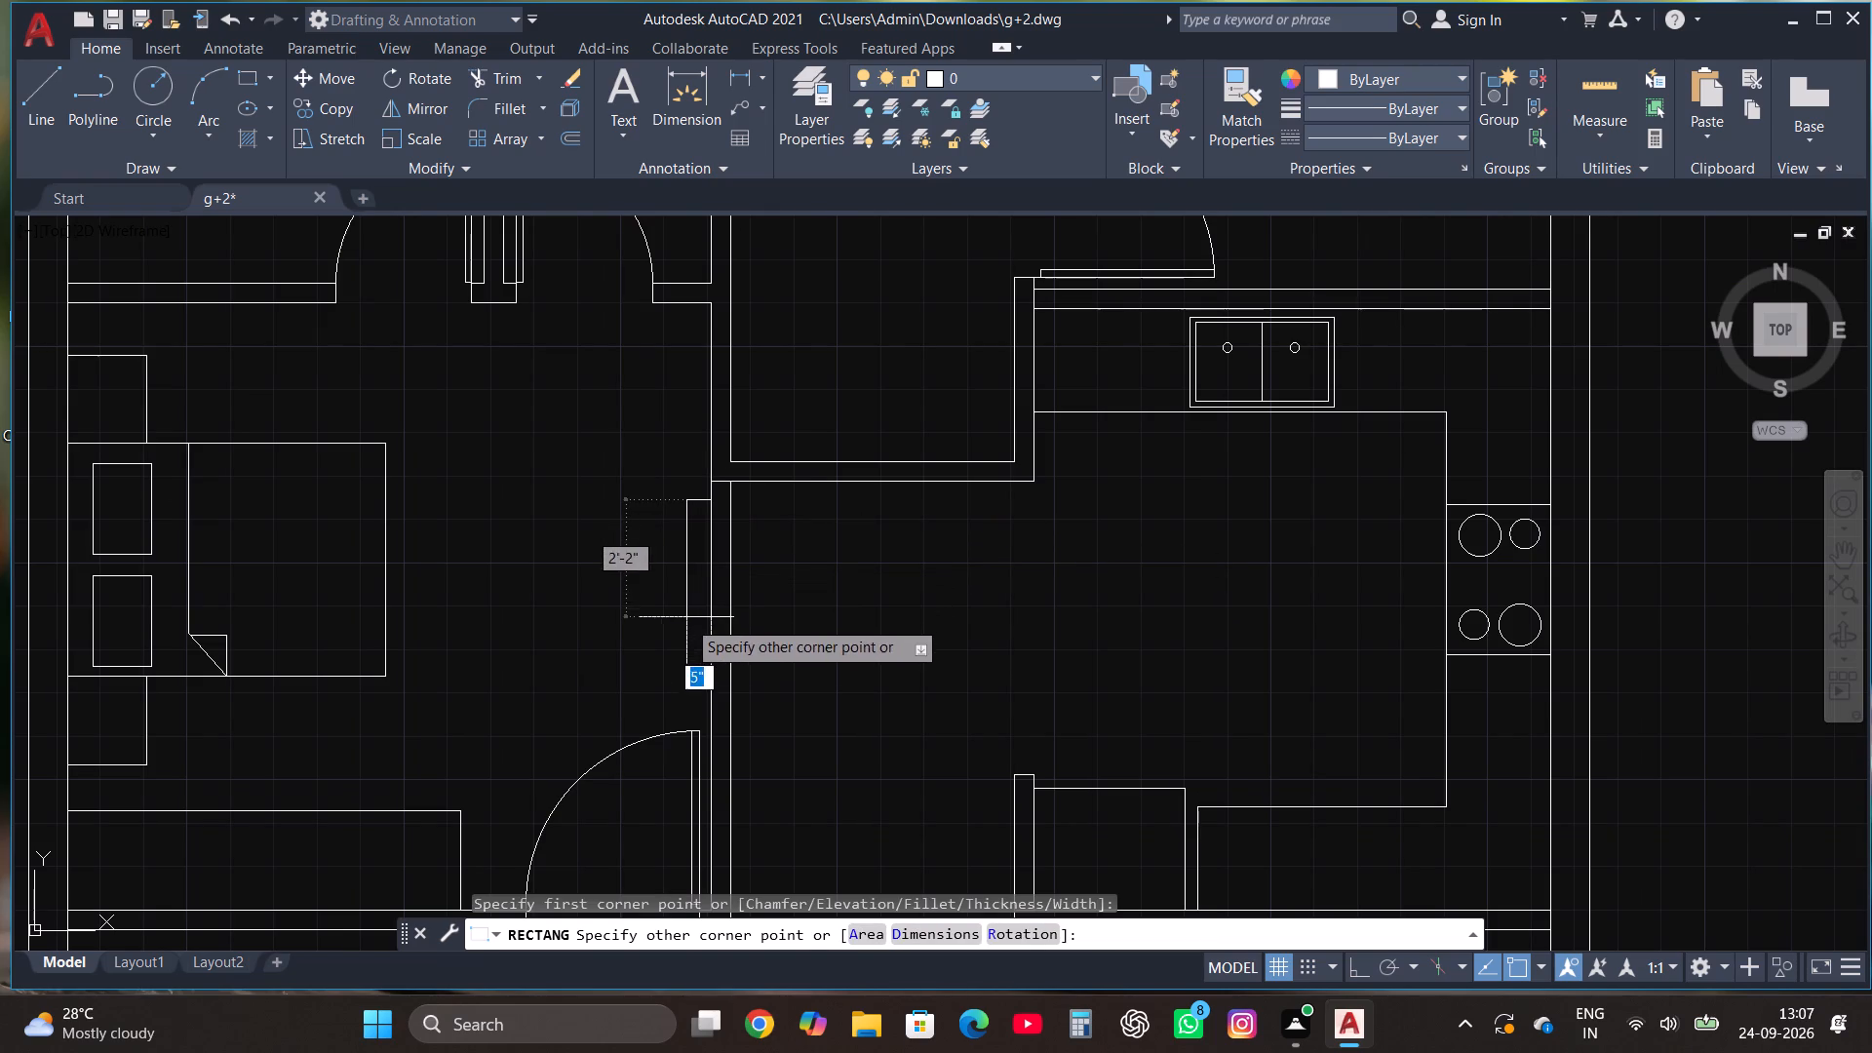
left_click(690, 674)
scroll(716, 489, "down", 2)
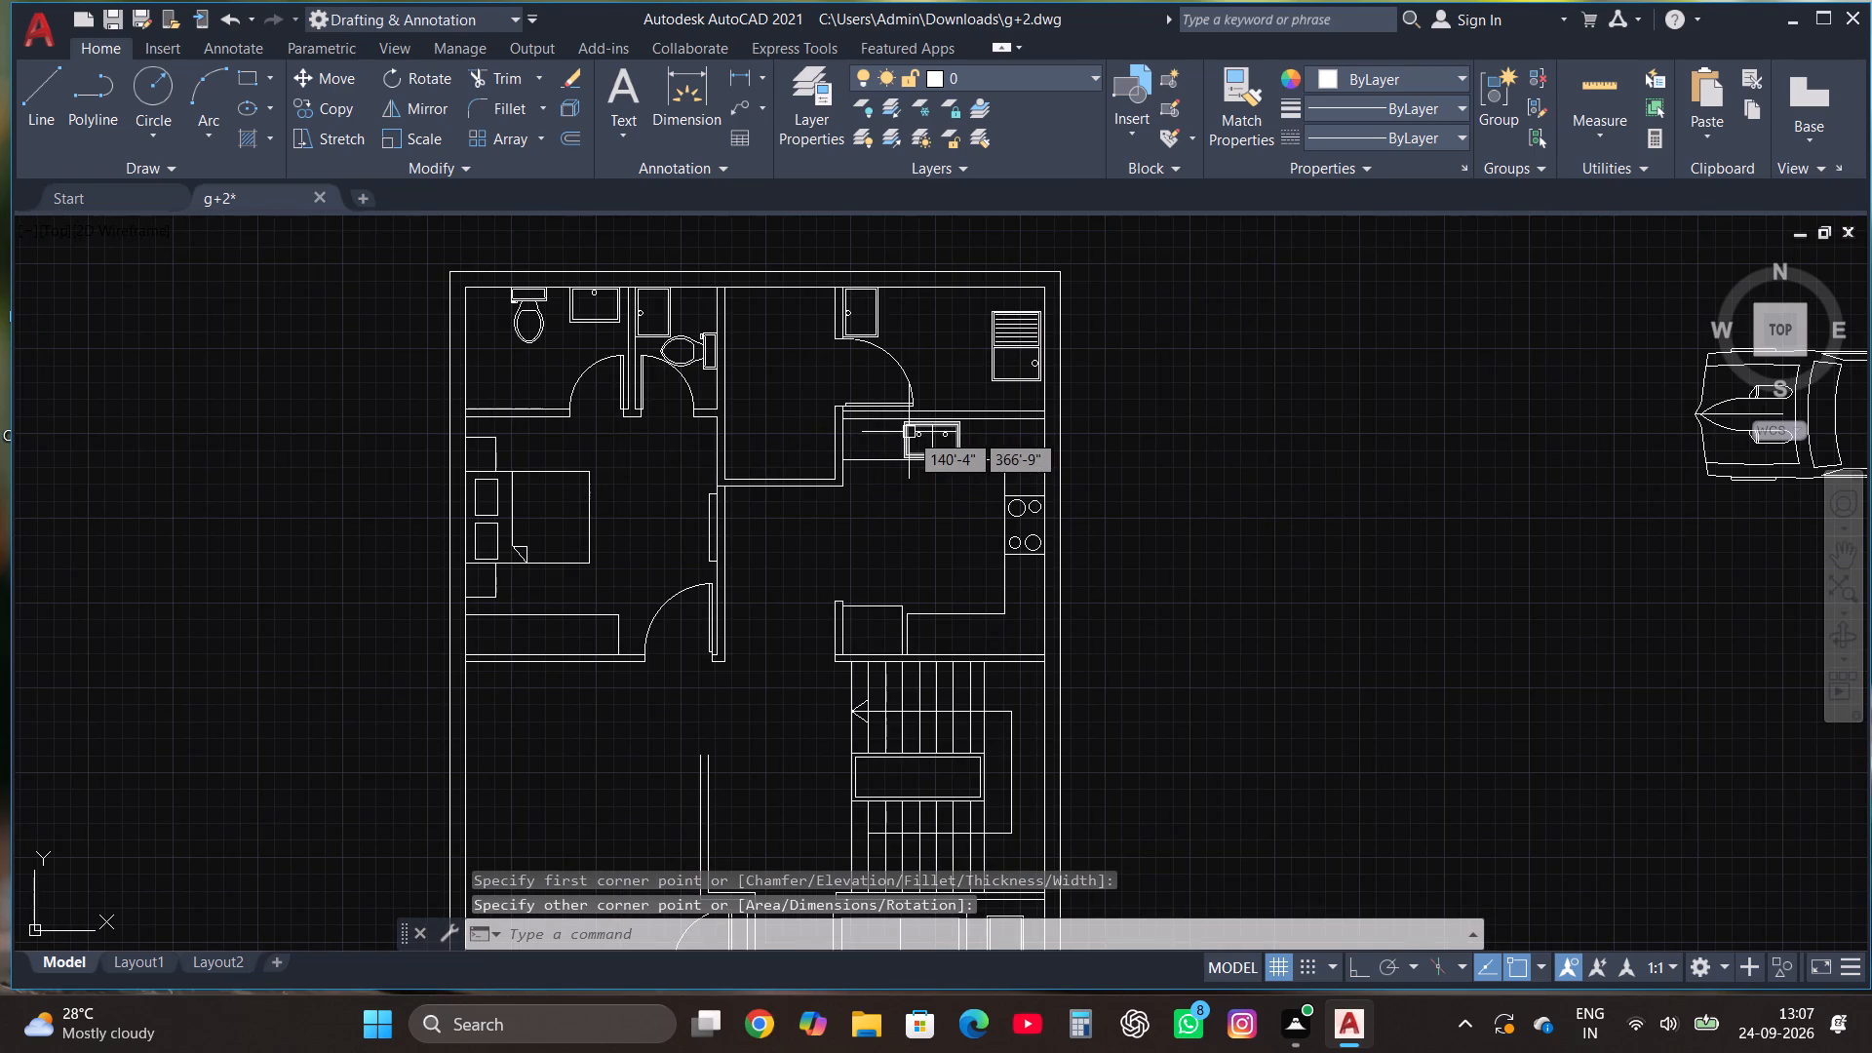
scroll(888, 414, "down", 1)
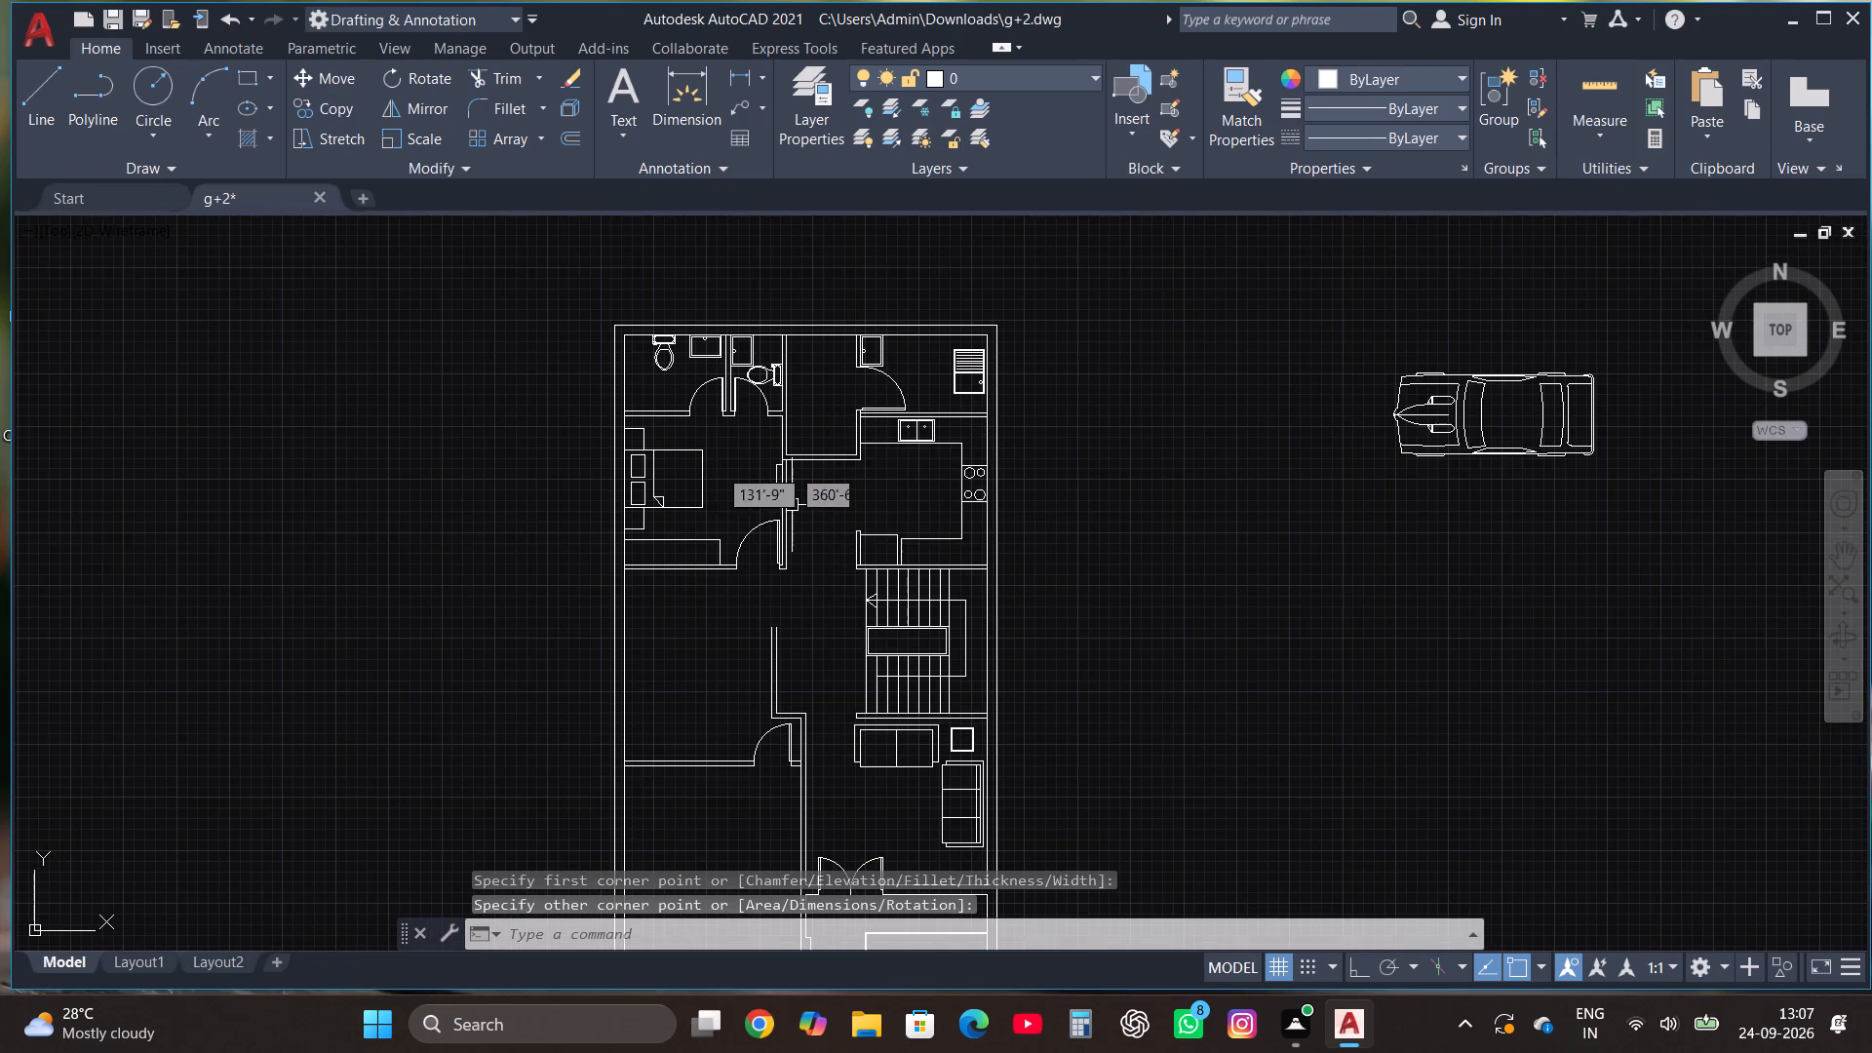
Copy the bed together with its pillows and two side tables to the empty space left of the plan.
scroll(643, 423, "up", 1)
scroll(606, 551, "up", 2)
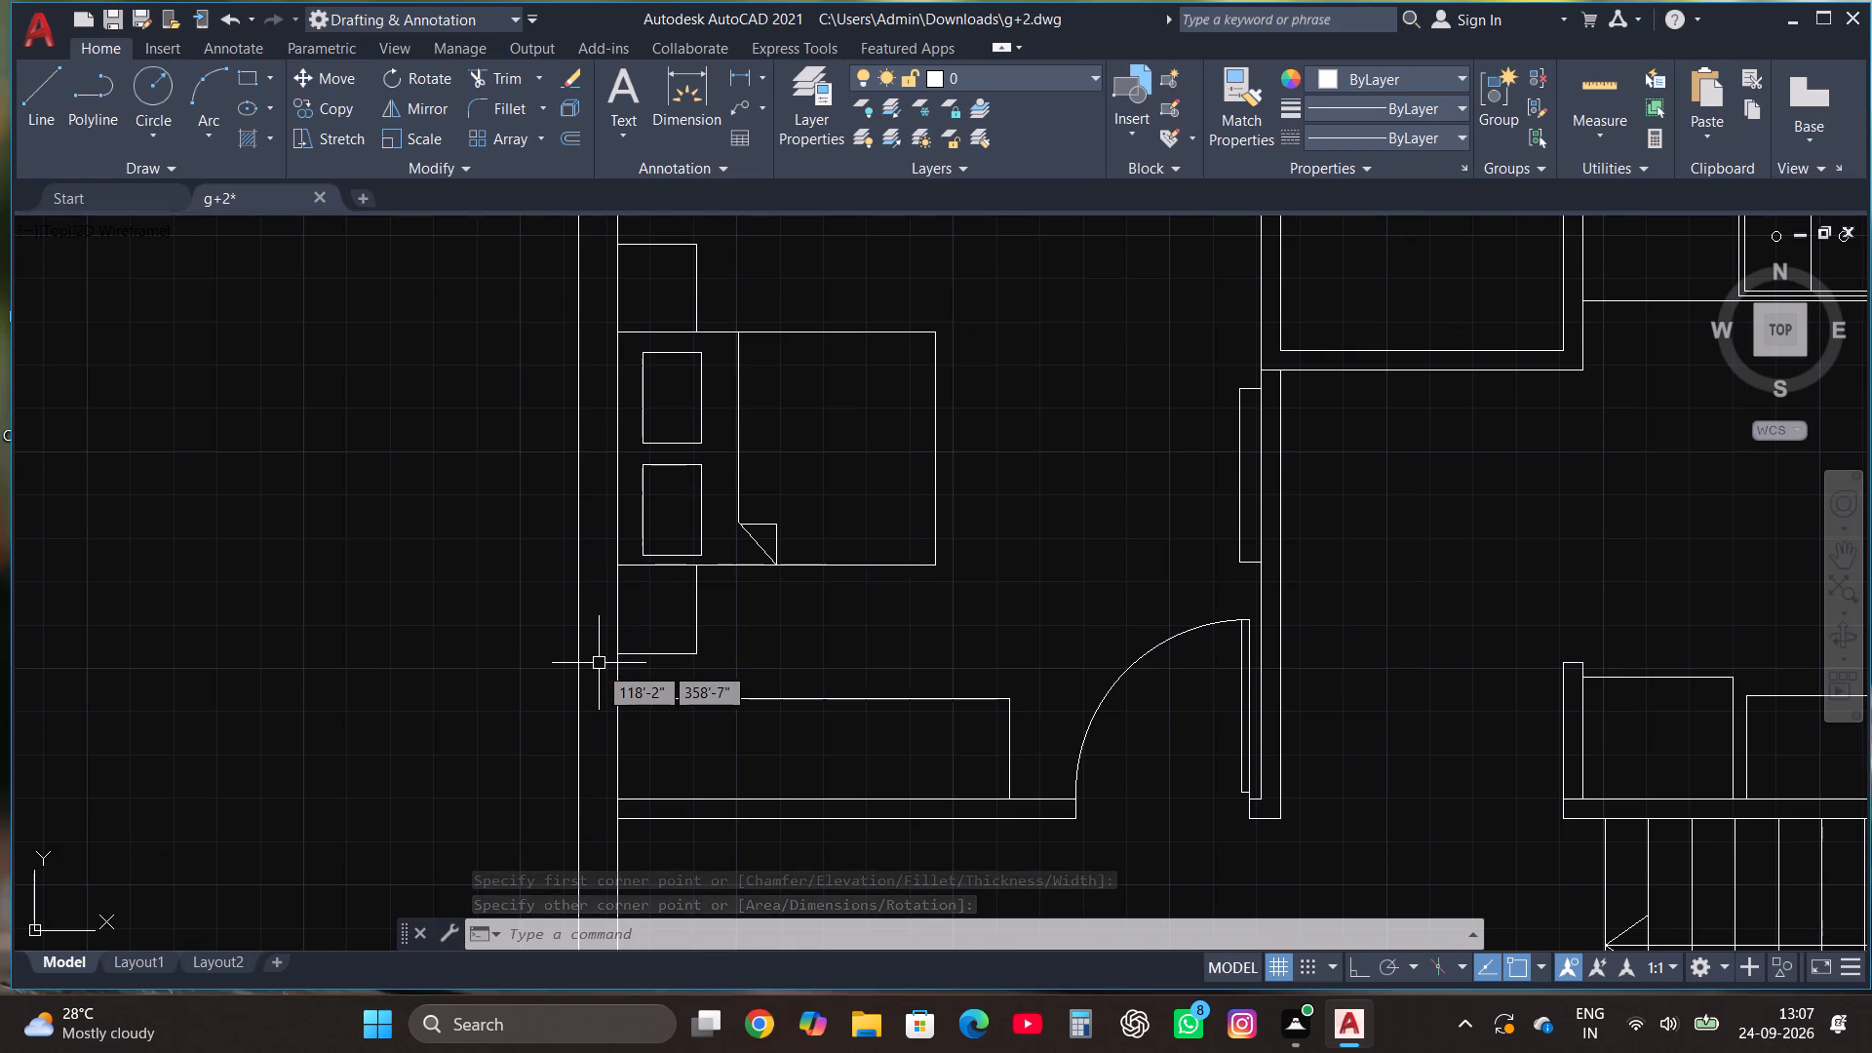
left_click(597, 680)
scroll(660, 626, "down", 2)
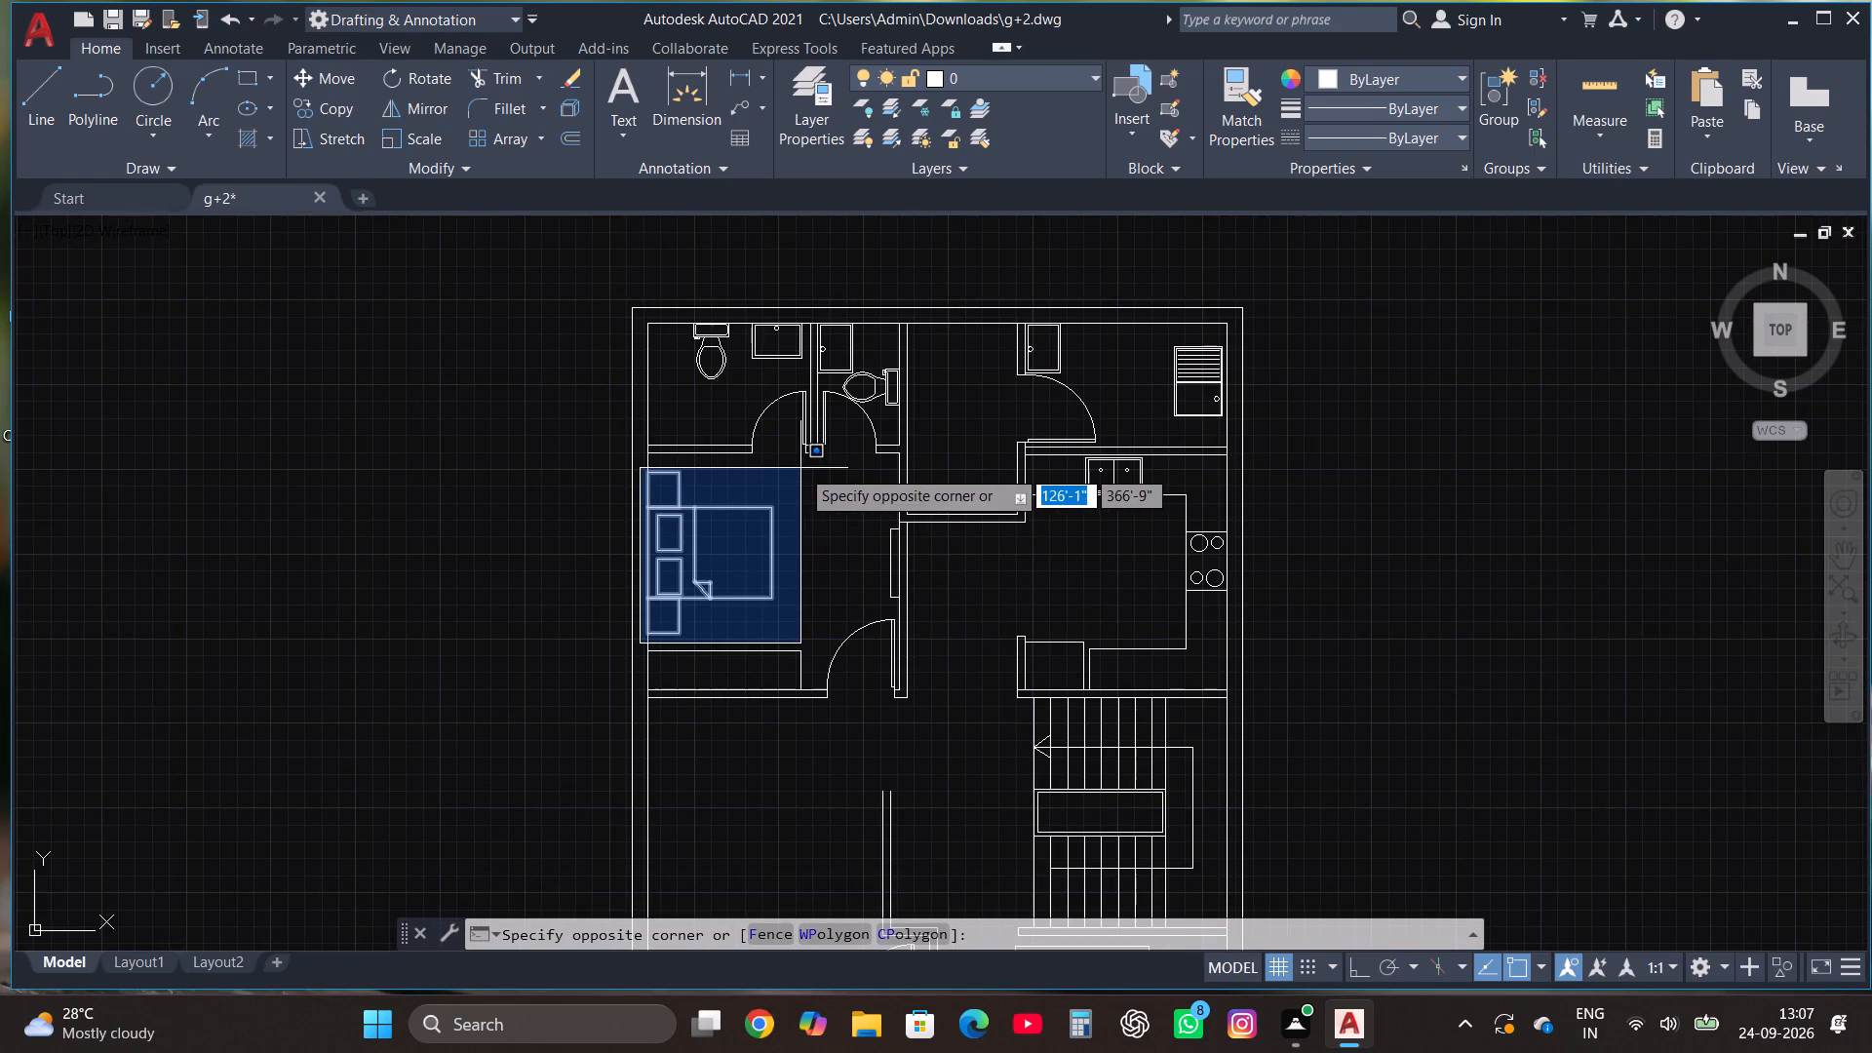
left_click(800, 468)
left_click(334, 104)
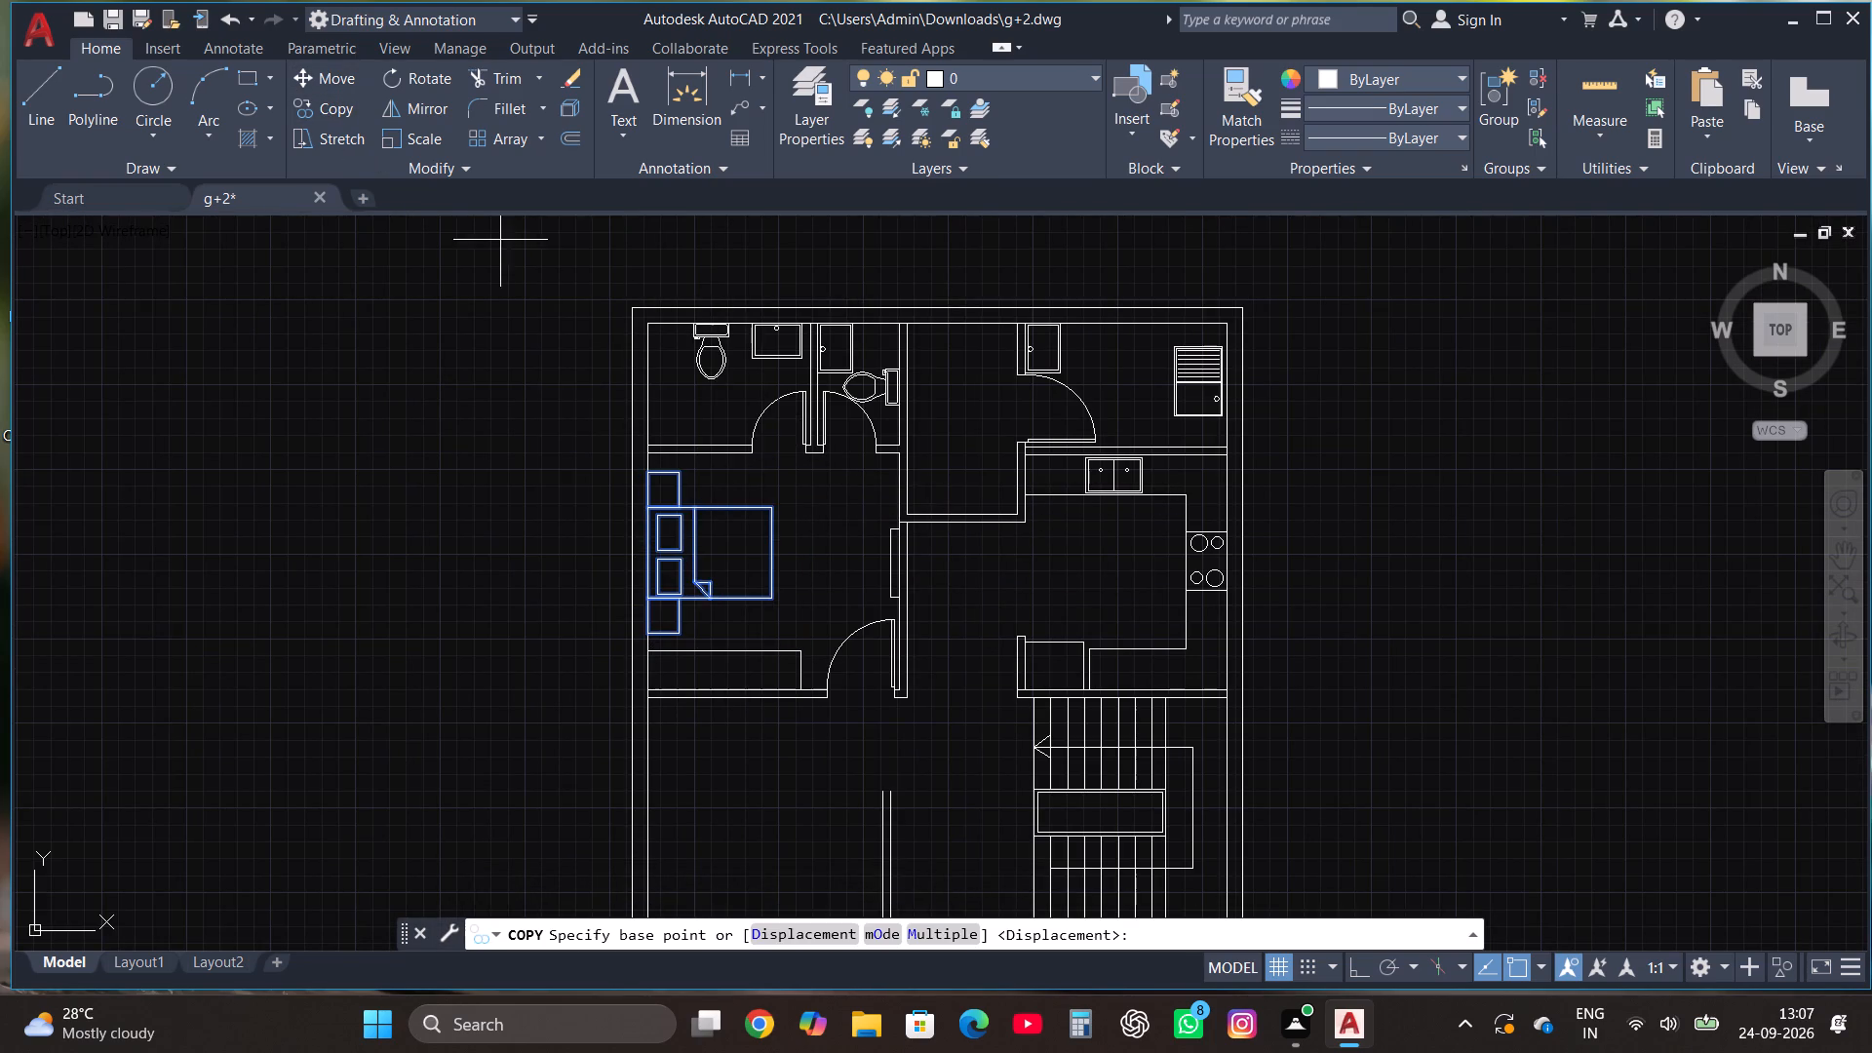
left_click(672, 499)
scroll(674, 499, "down", 2)
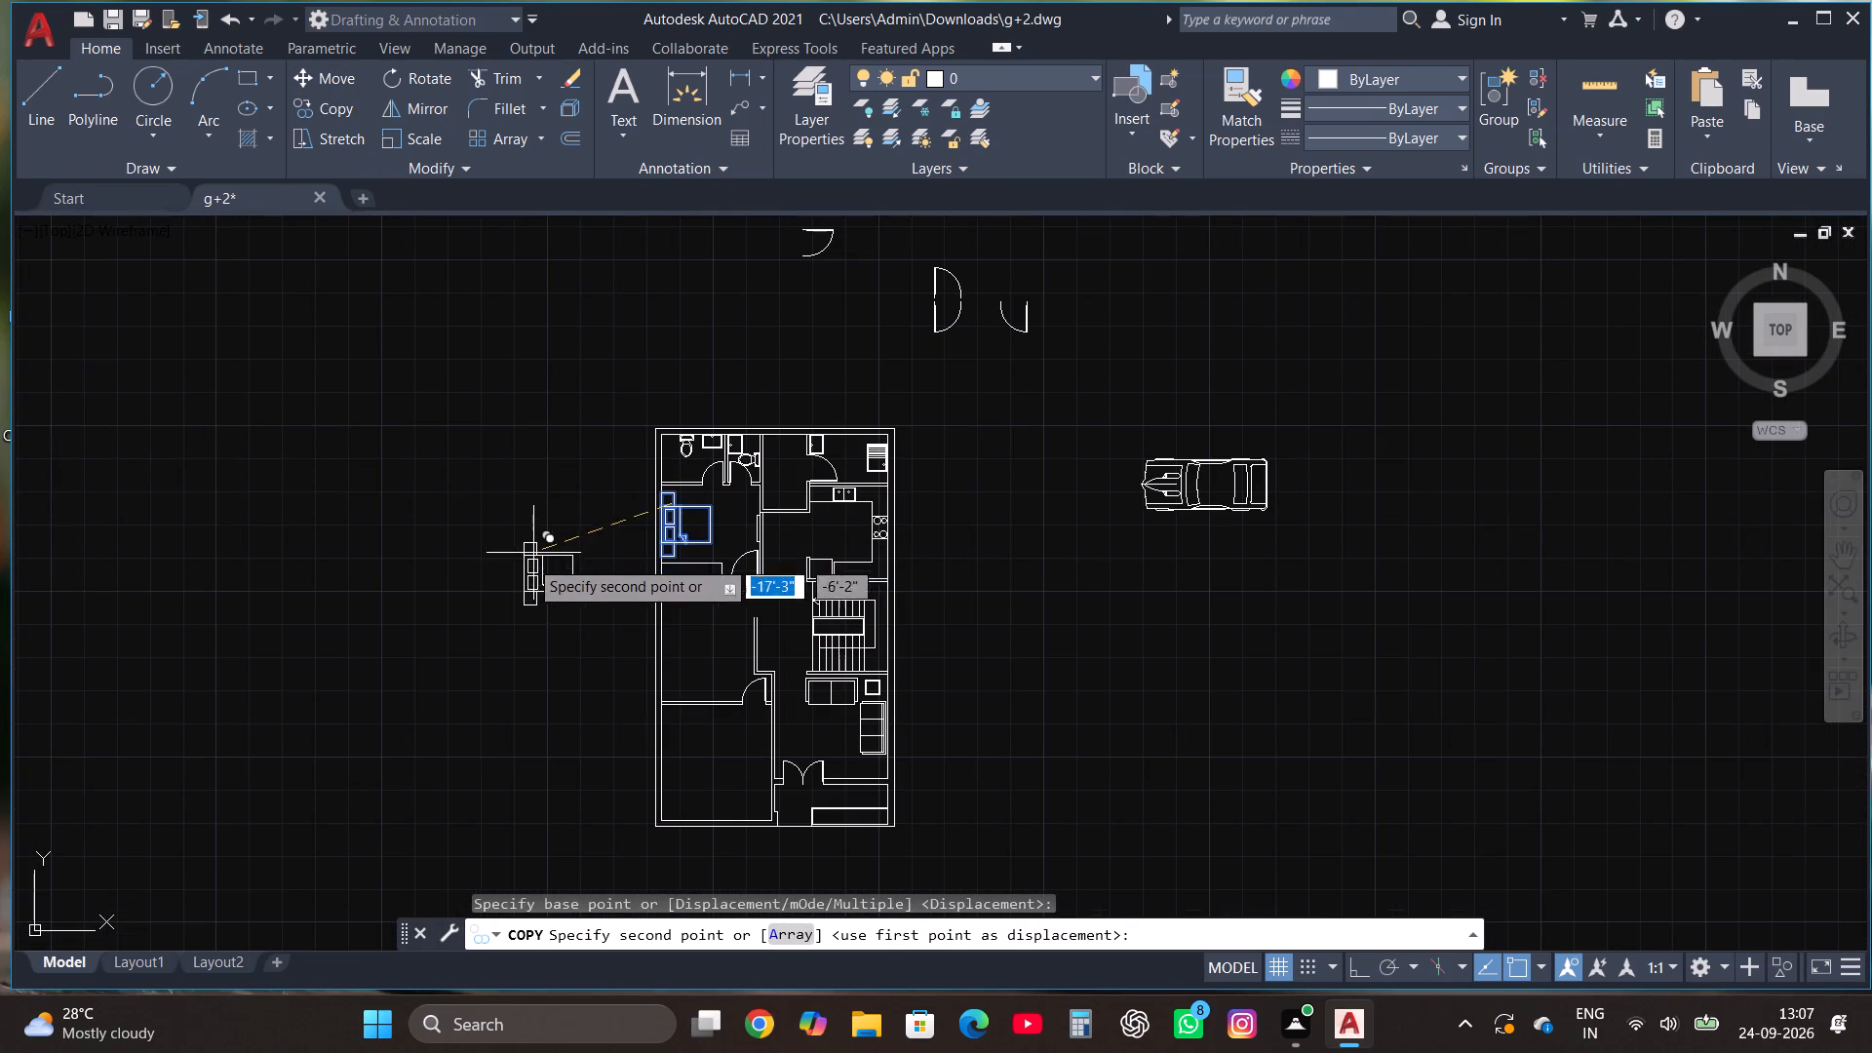
left_click(481, 603)
Rotate the copied bed set 90° counterclockwise so that its pillows face down.
left_click(455, 686)
left_click(549, 566)
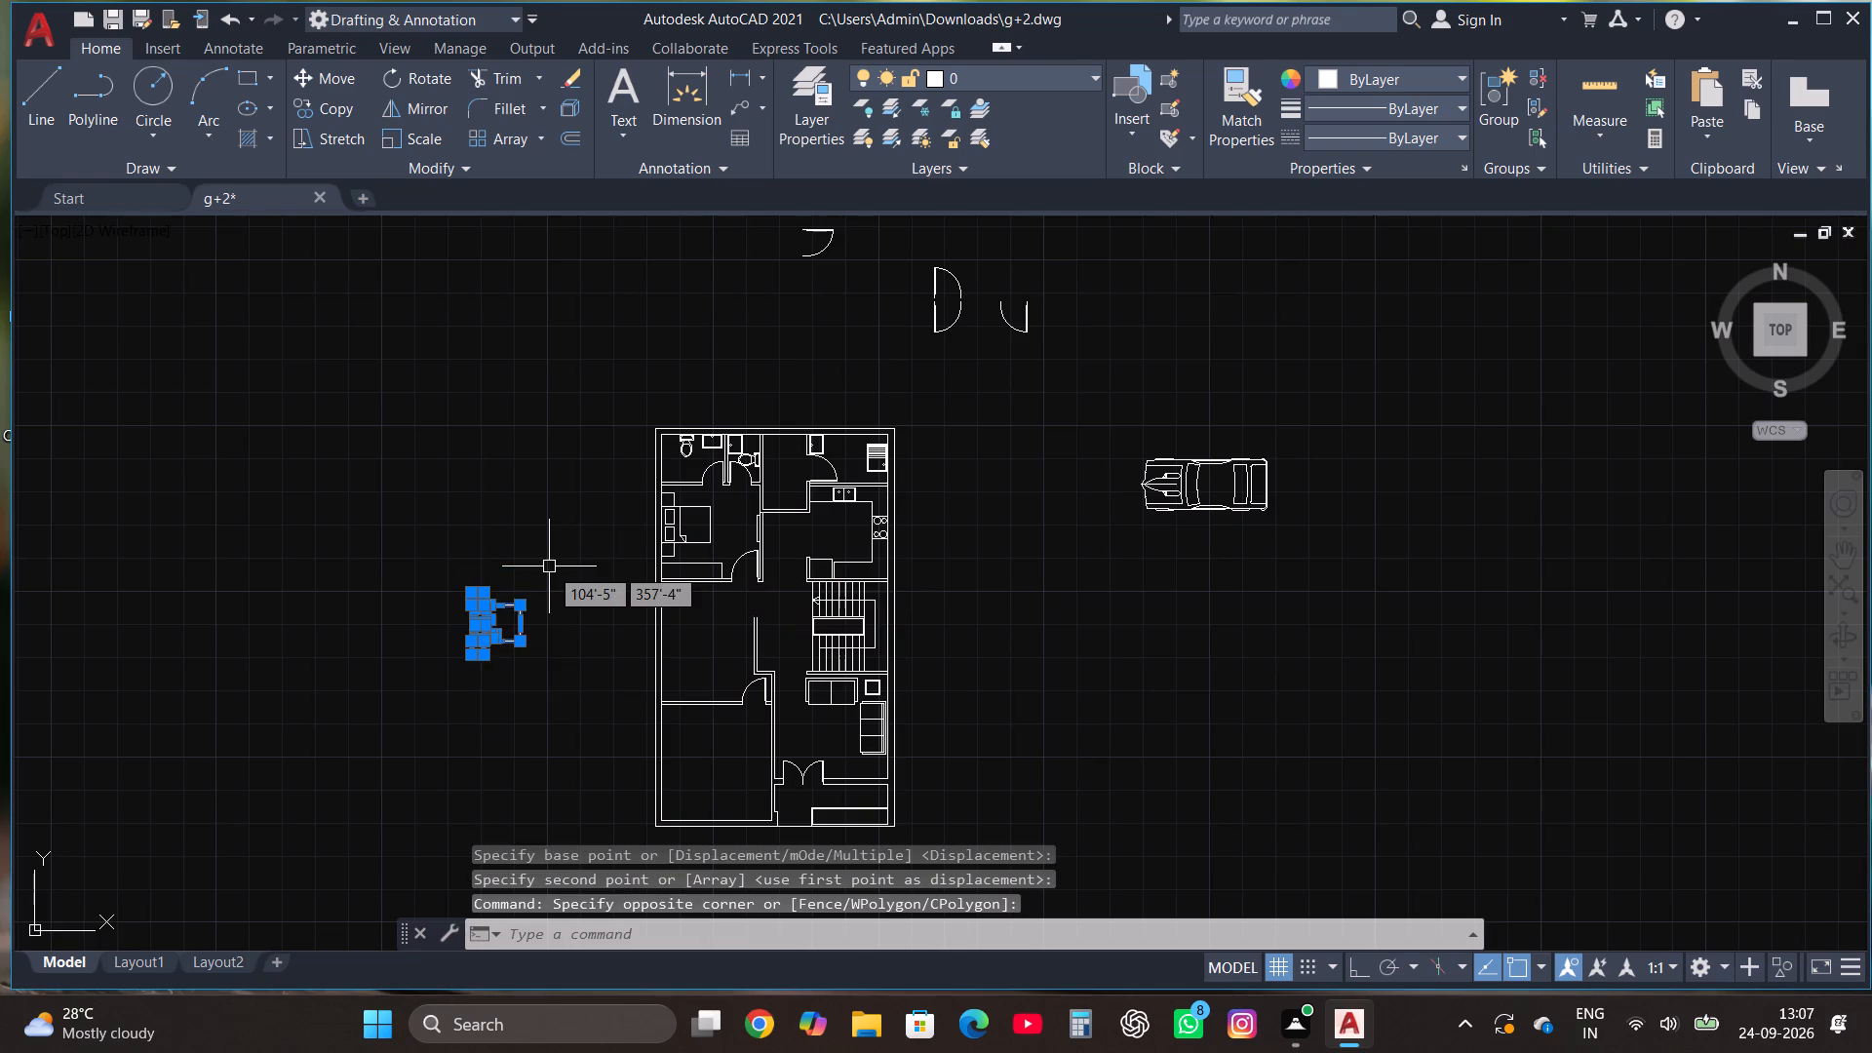
scroll(548, 566, "up", 1)
left_click(434, 79)
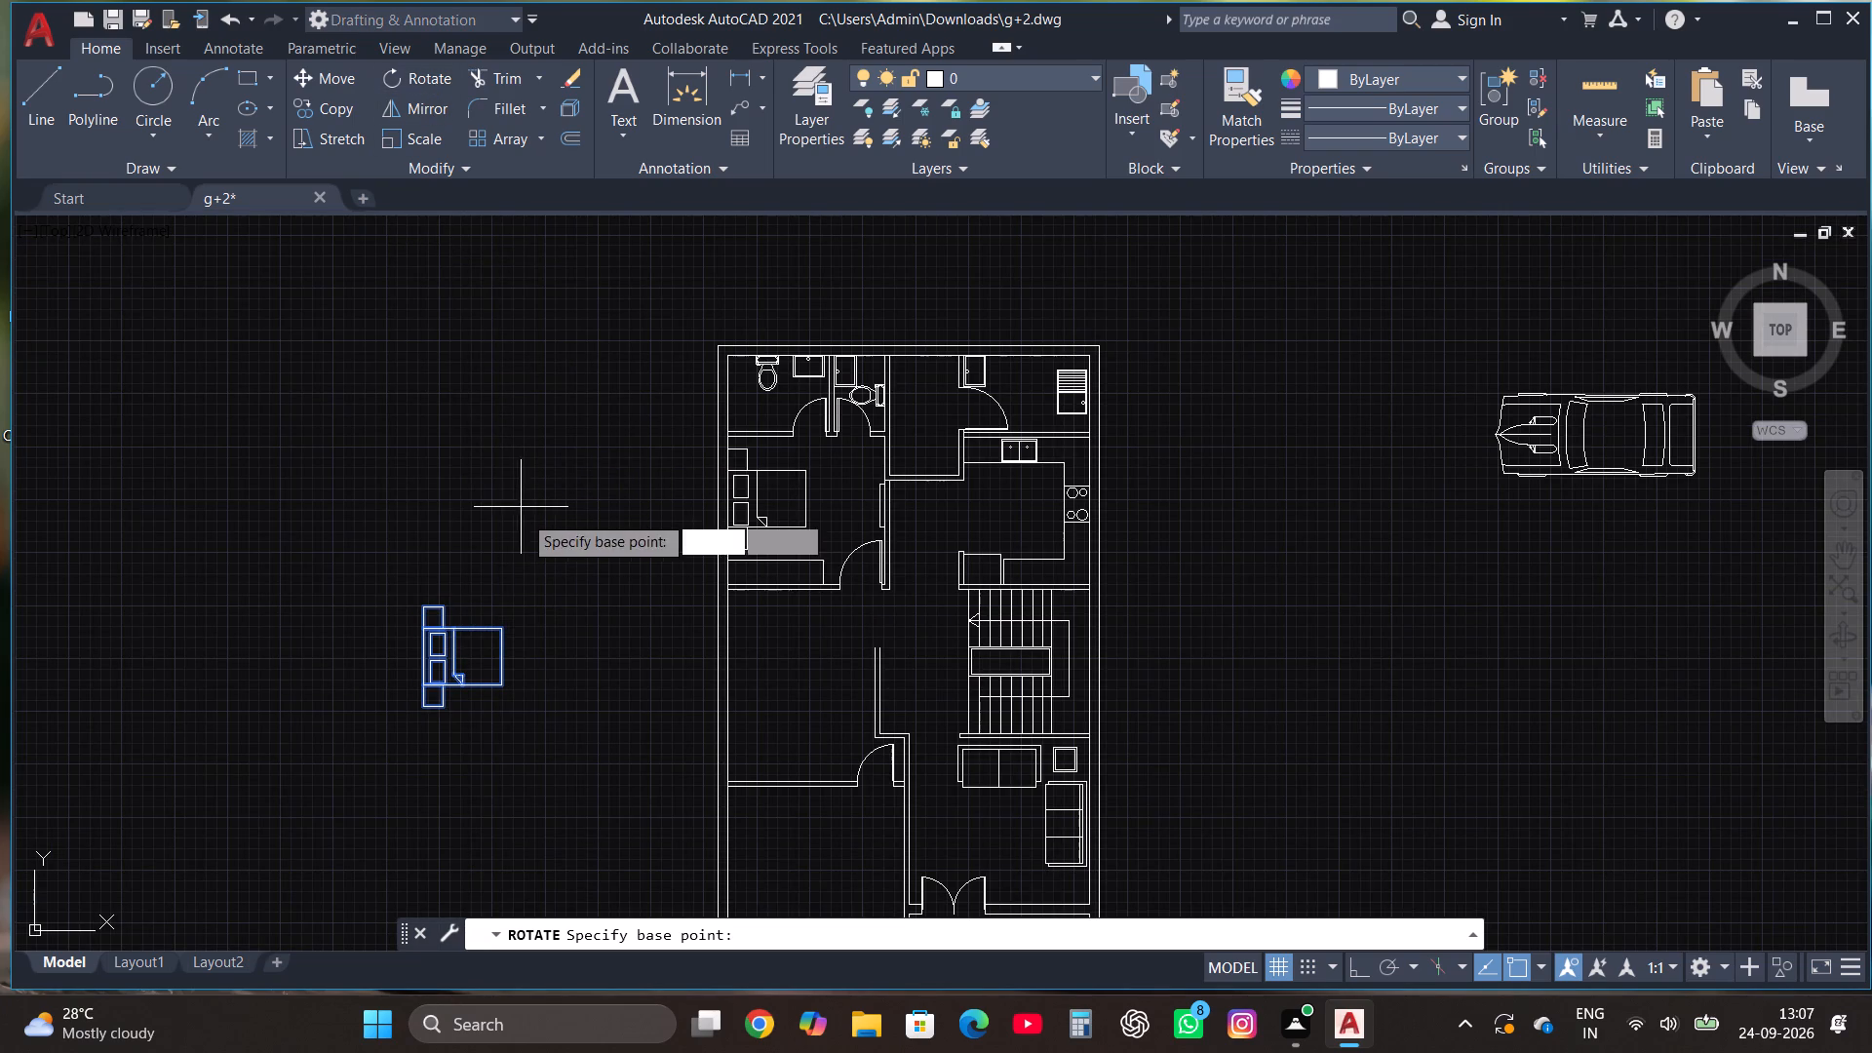
left_click(490, 605)
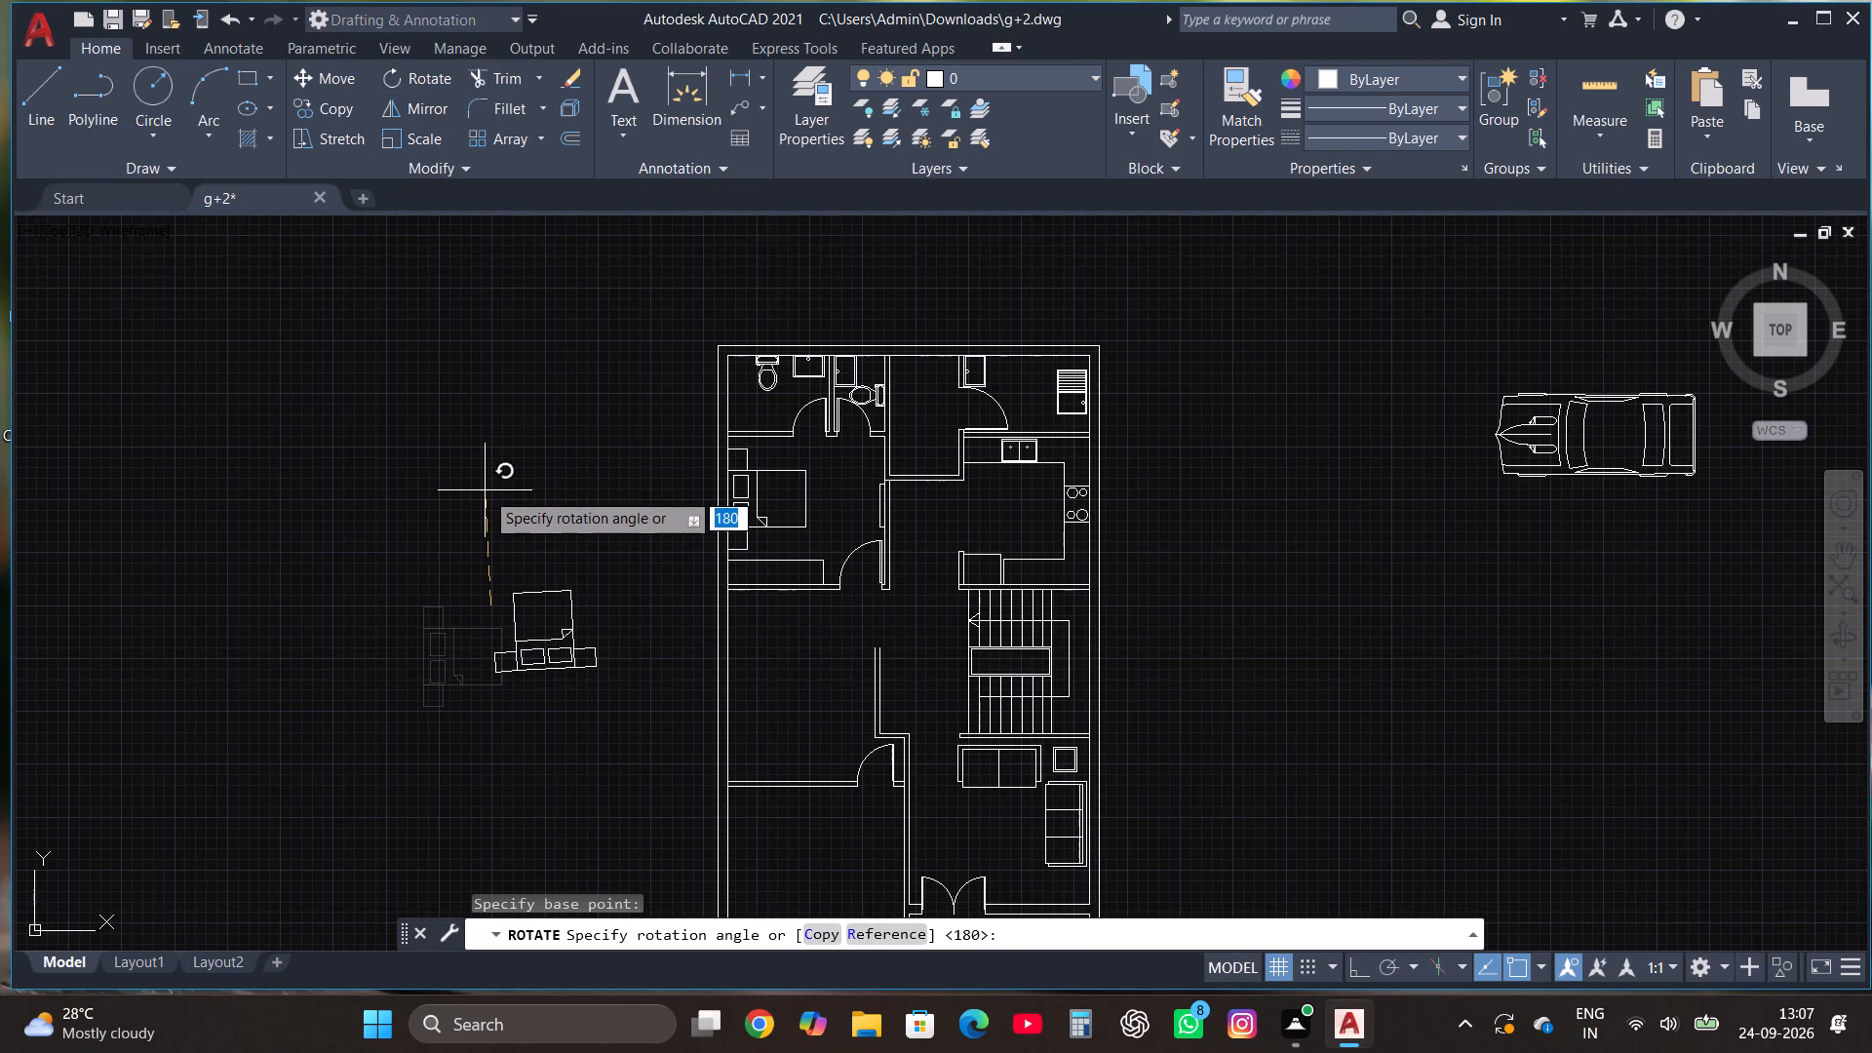
key("F8")
left_click(485, 490)
left_click(503, 561)
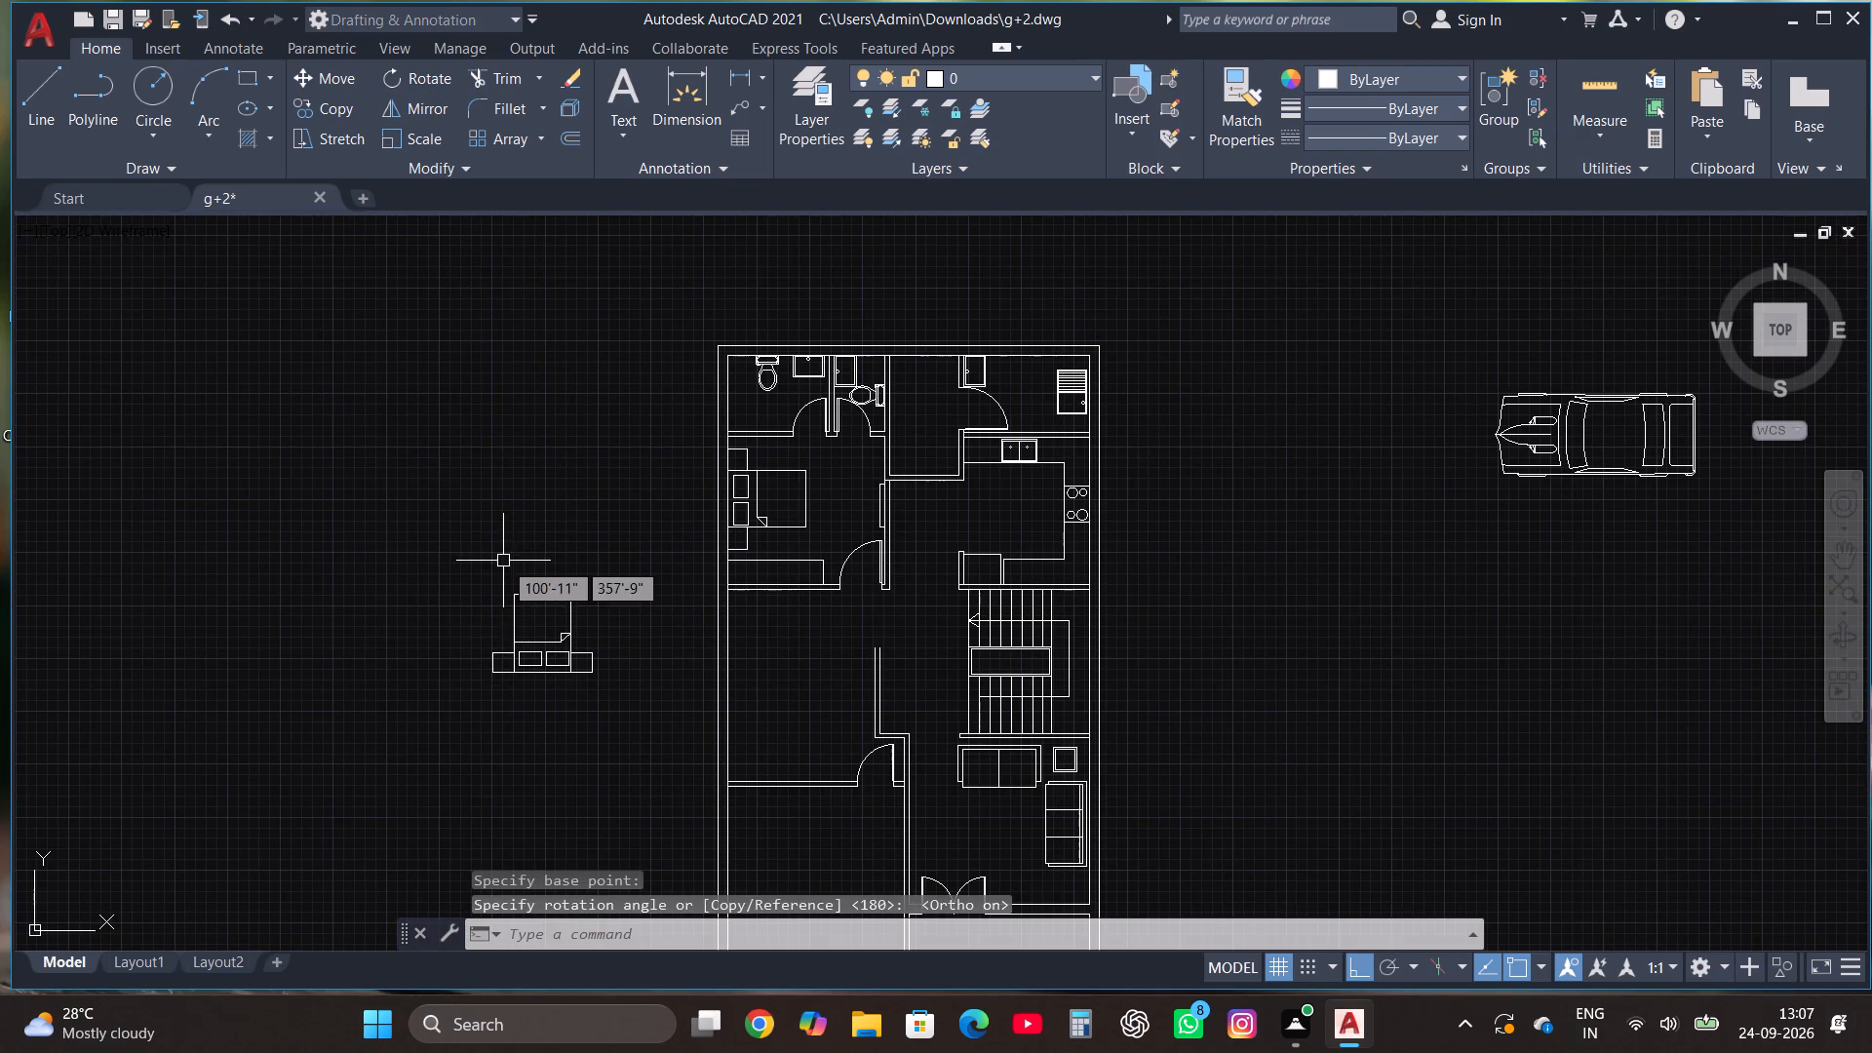
Move the rotated bed set into the middle-left bedroom, with its headboard against the bottom wall beside the door.
left_click(460, 705)
left_click(592, 562)
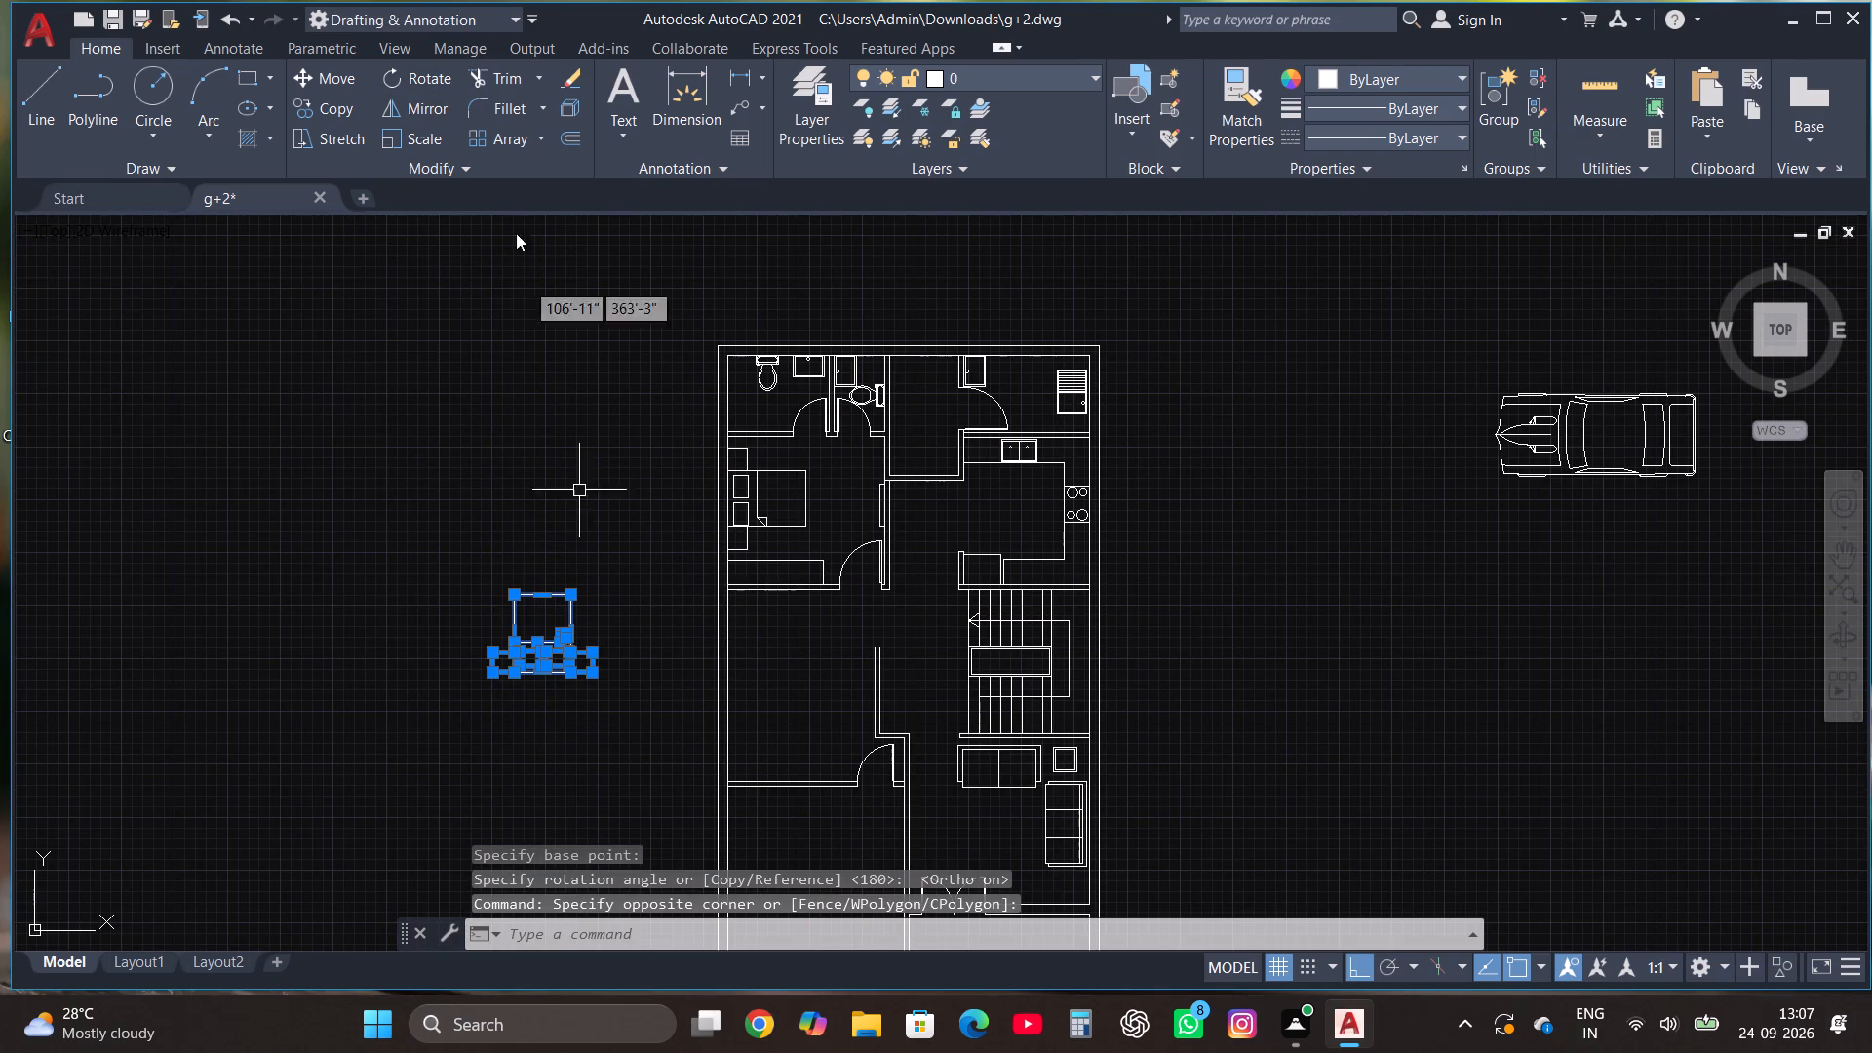
left_click(346, 71)
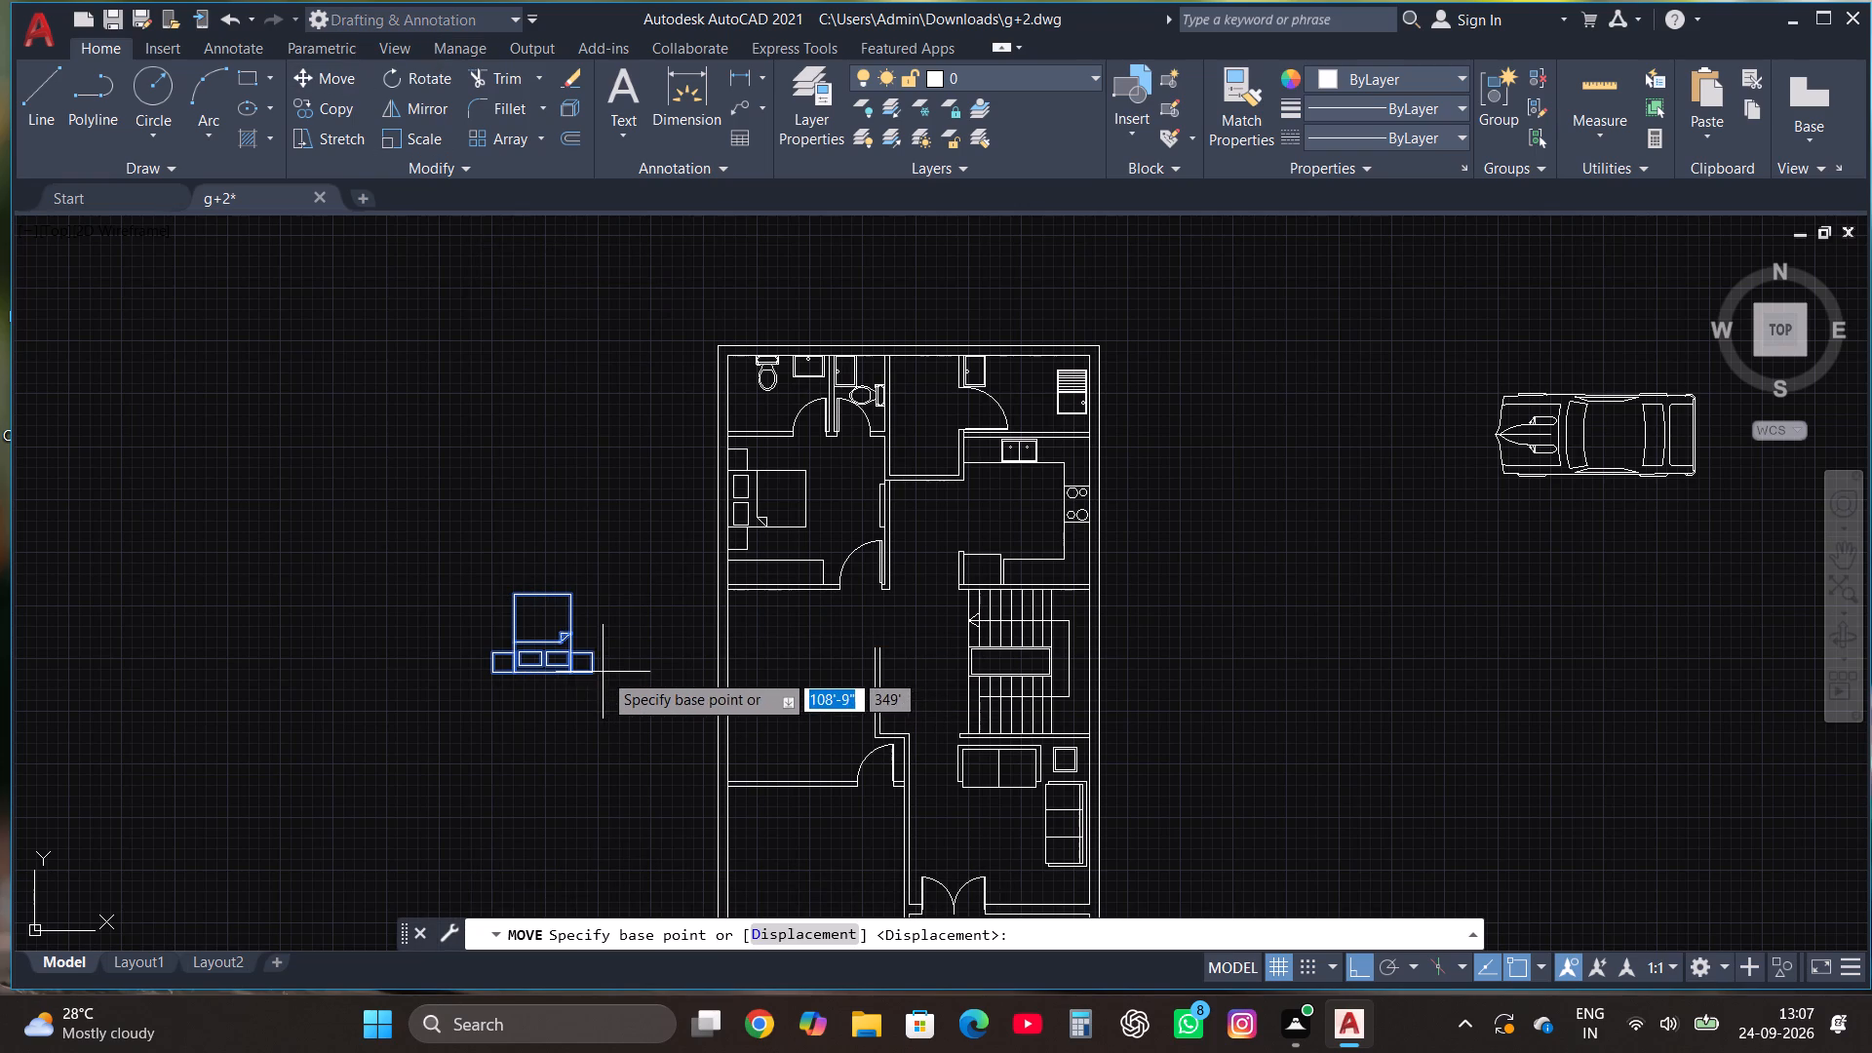
left_click(596, 672)
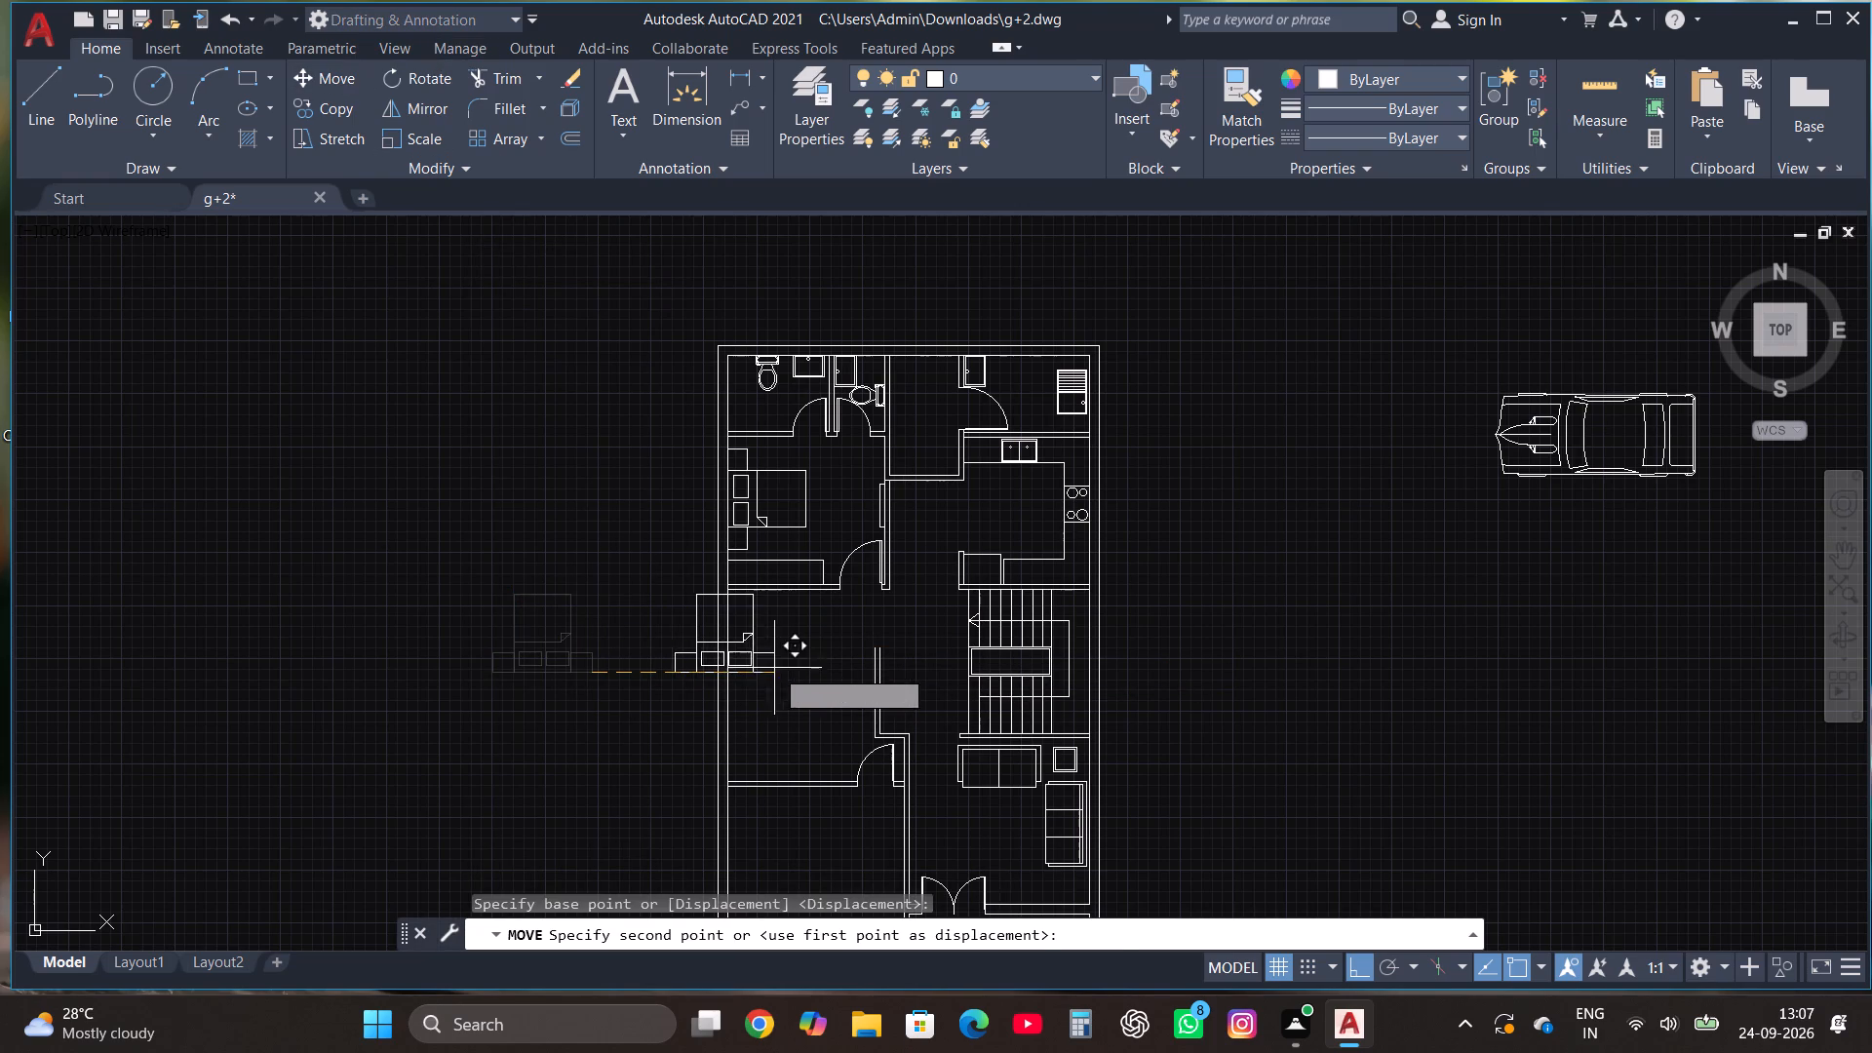
key("F8")
scroll(830, 788, "up", 3)
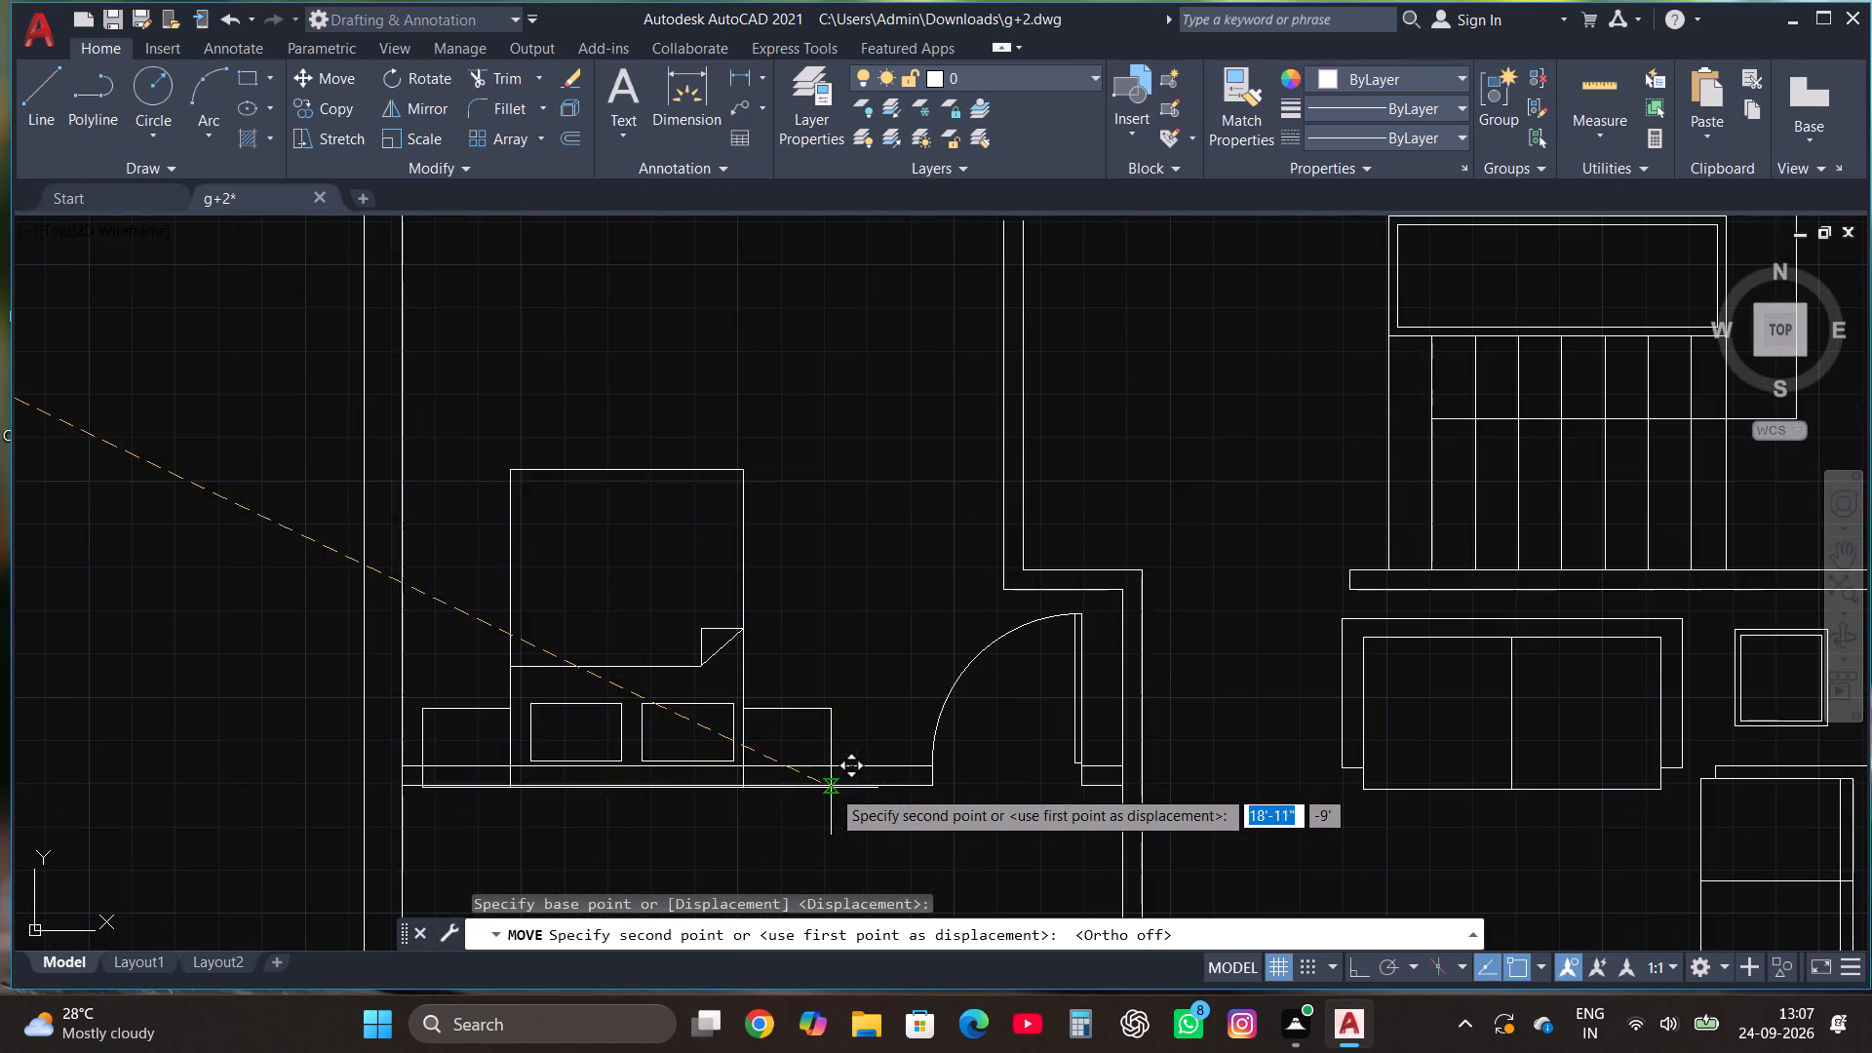
left_click(839, 769)
scroll(801, 573, "down", 3)
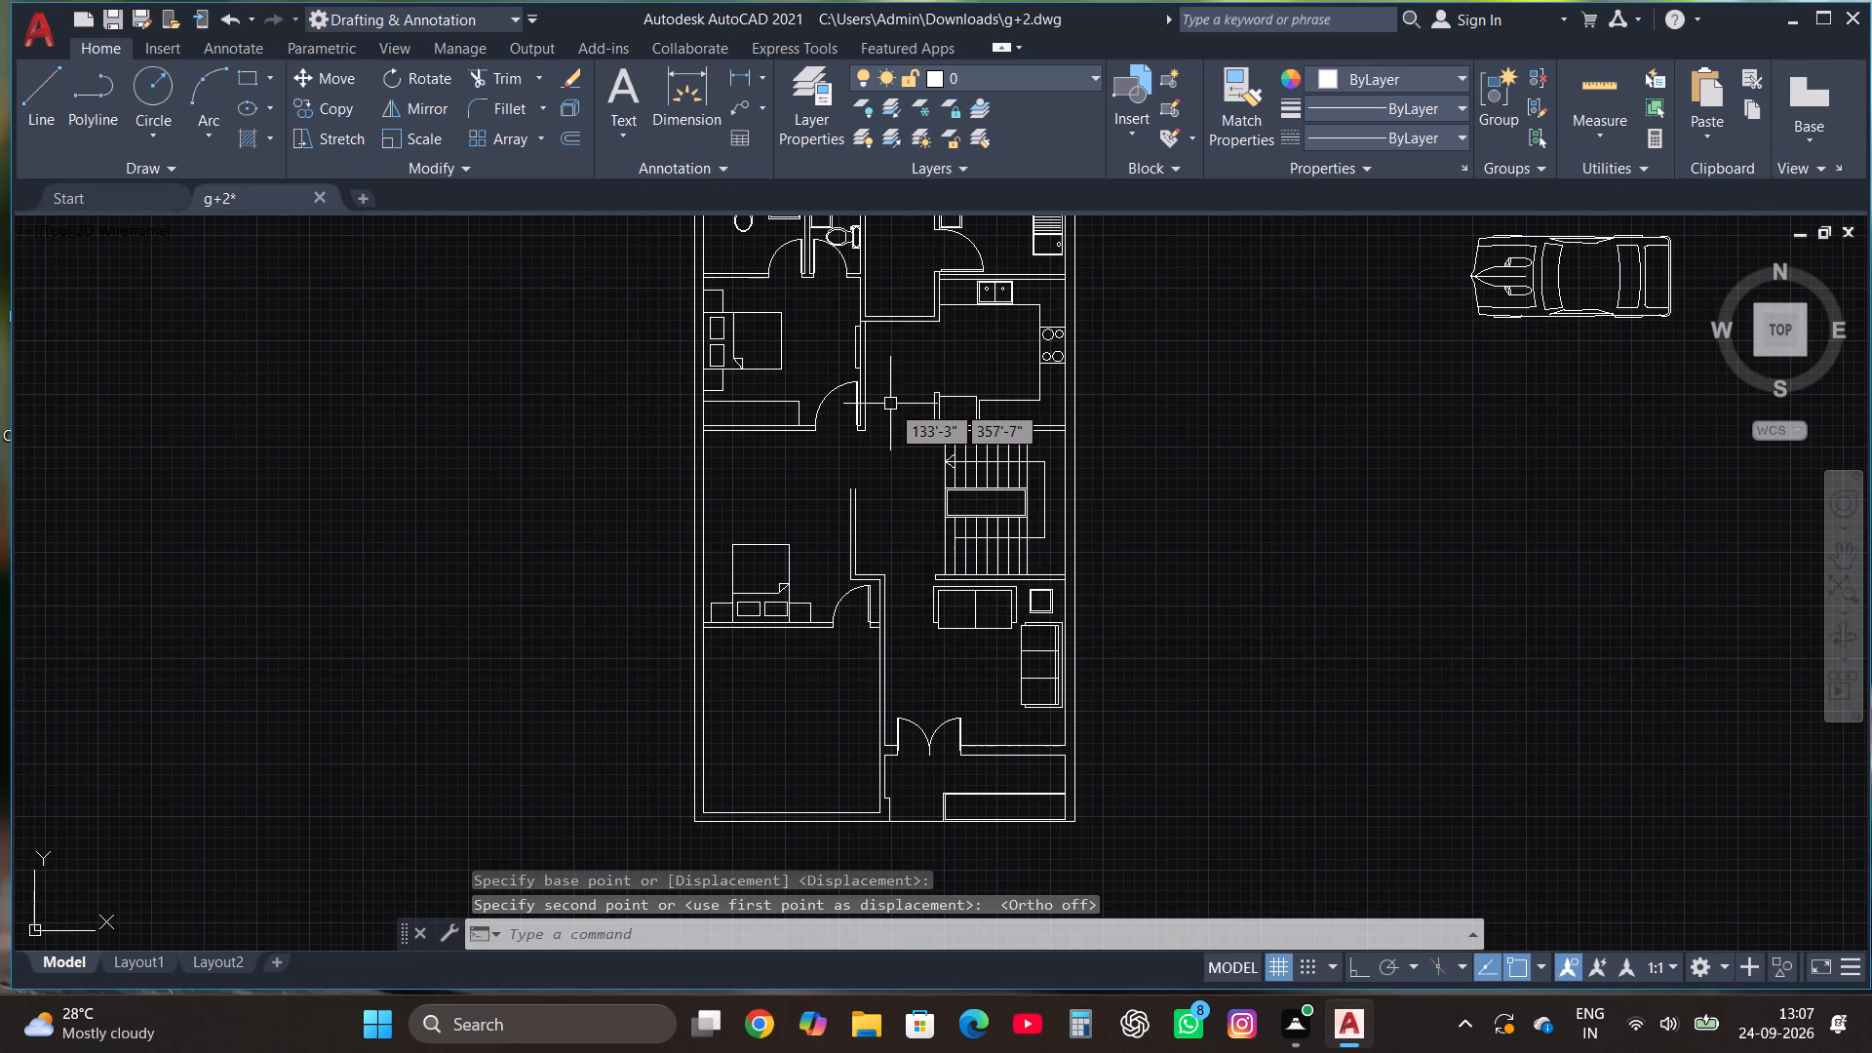
Draw a wardrobe rectangle along the middle-left bedroom's top wall, extending from the outer left wall.
left_click(239, 81)
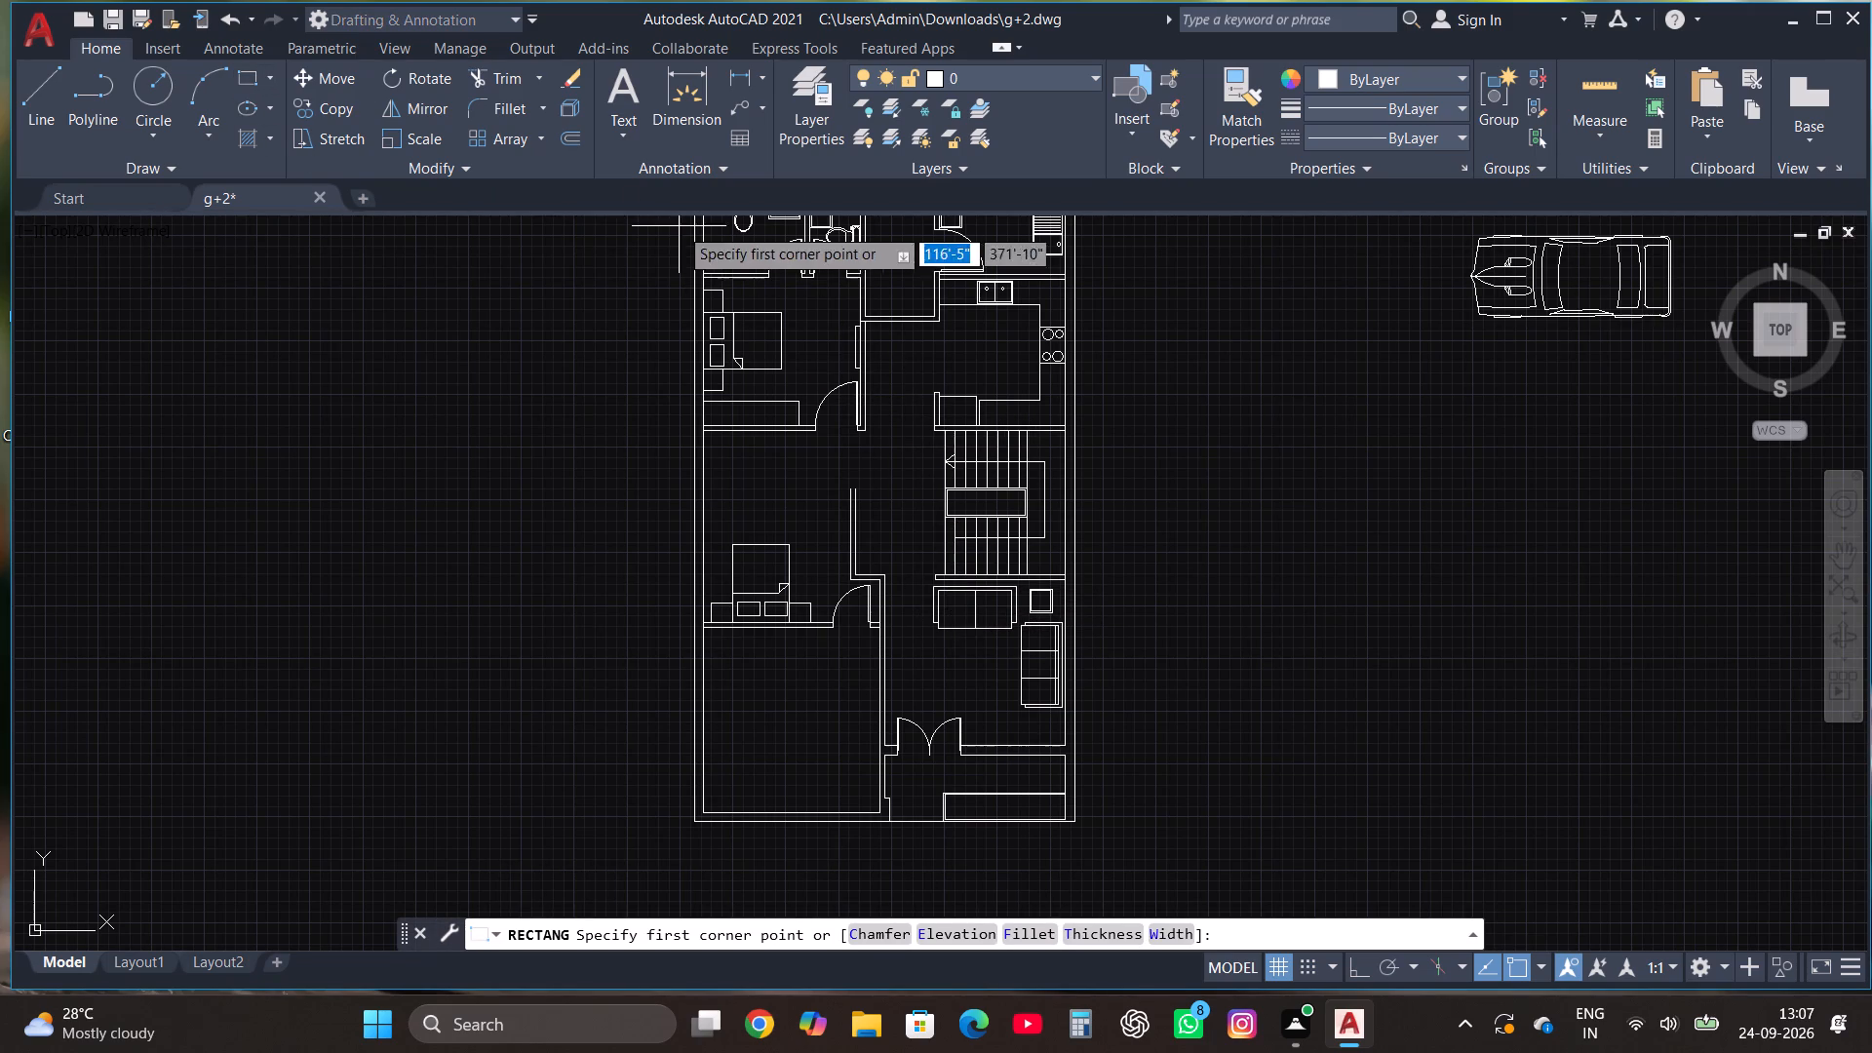
scroll(763, 273, "up", 2)
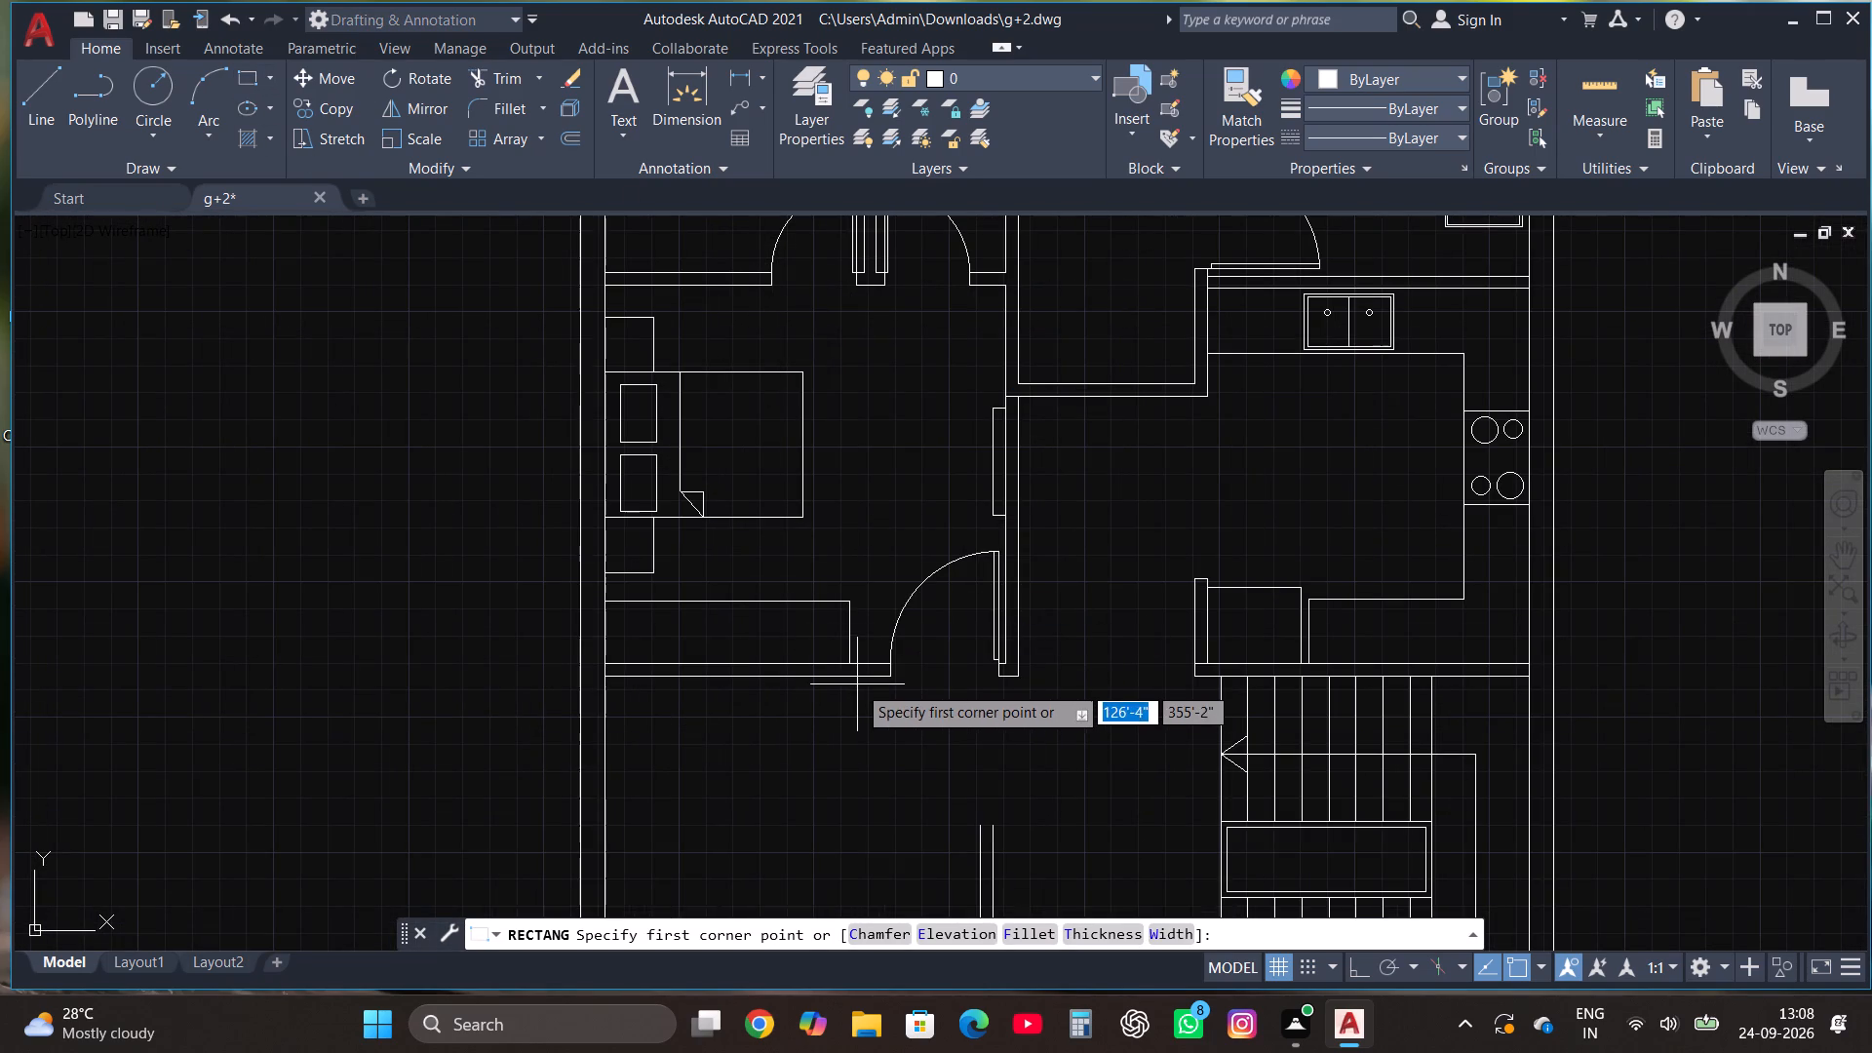
left_click(850, 681)
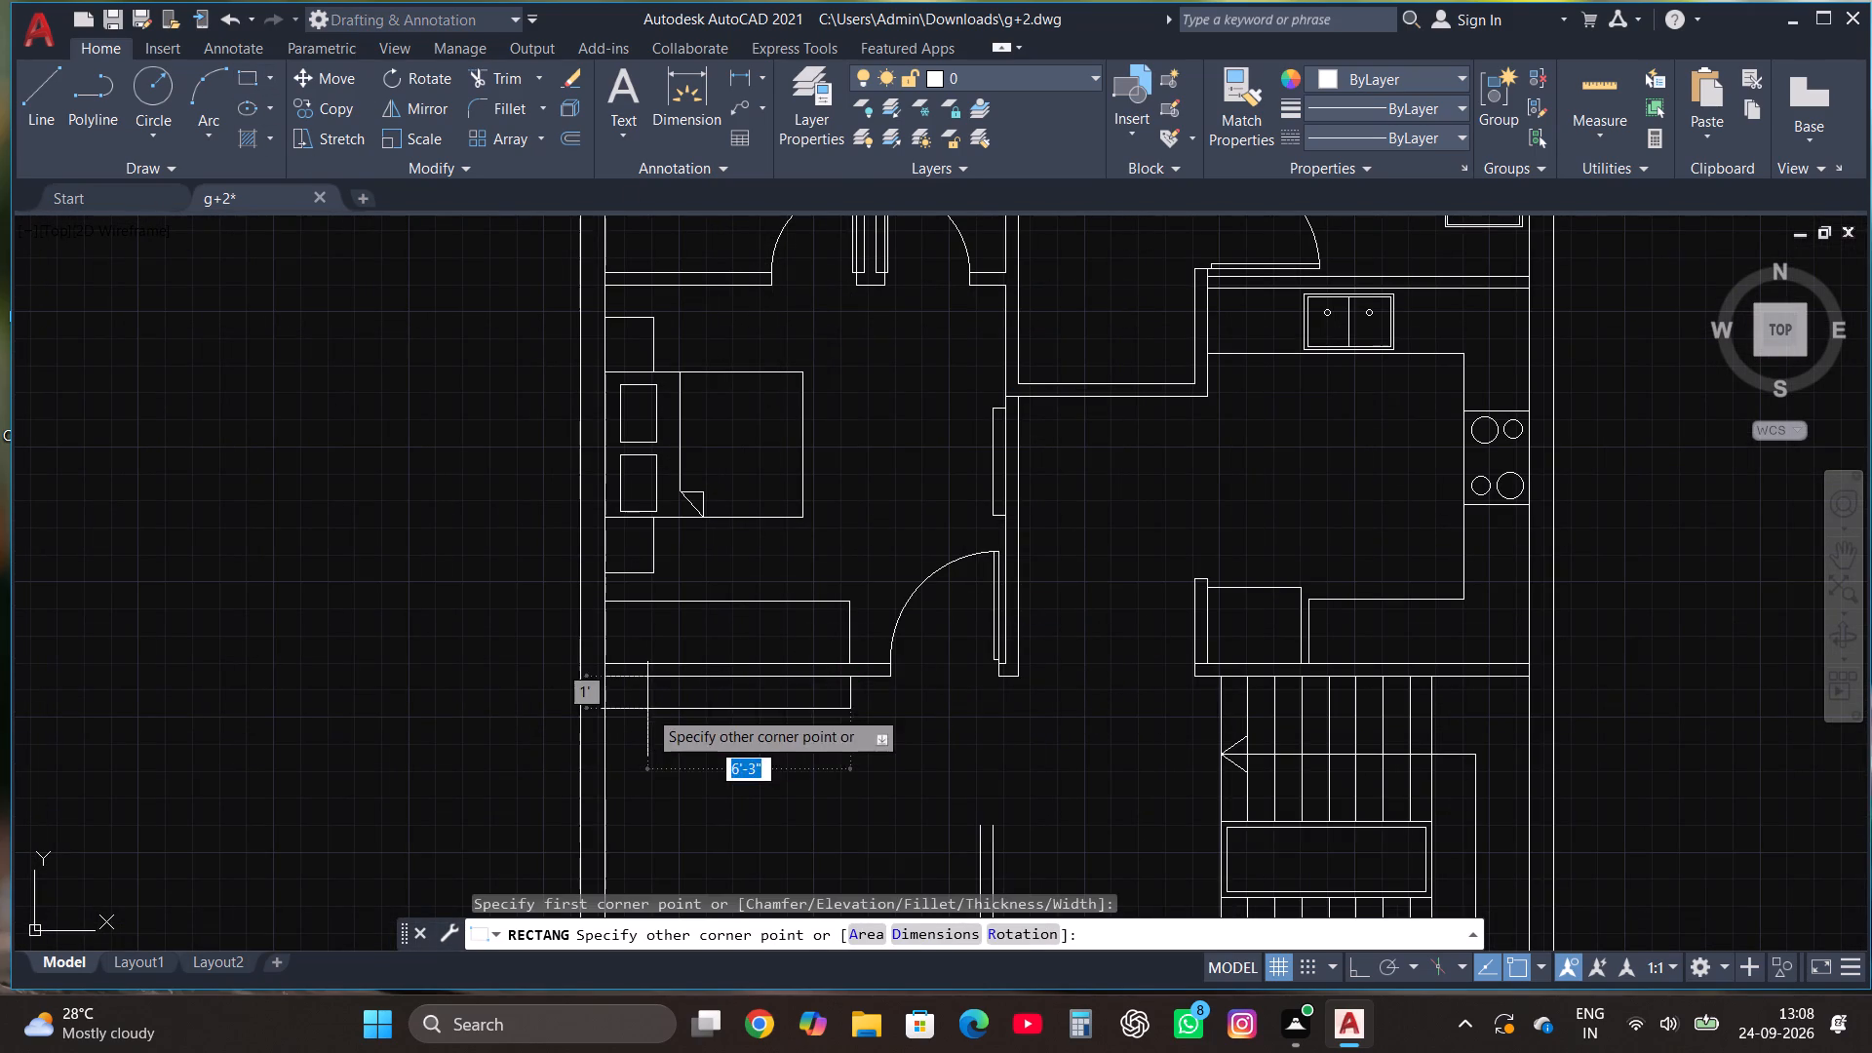
left_click(606, 748)
scroll(893, 312, "down", 2)
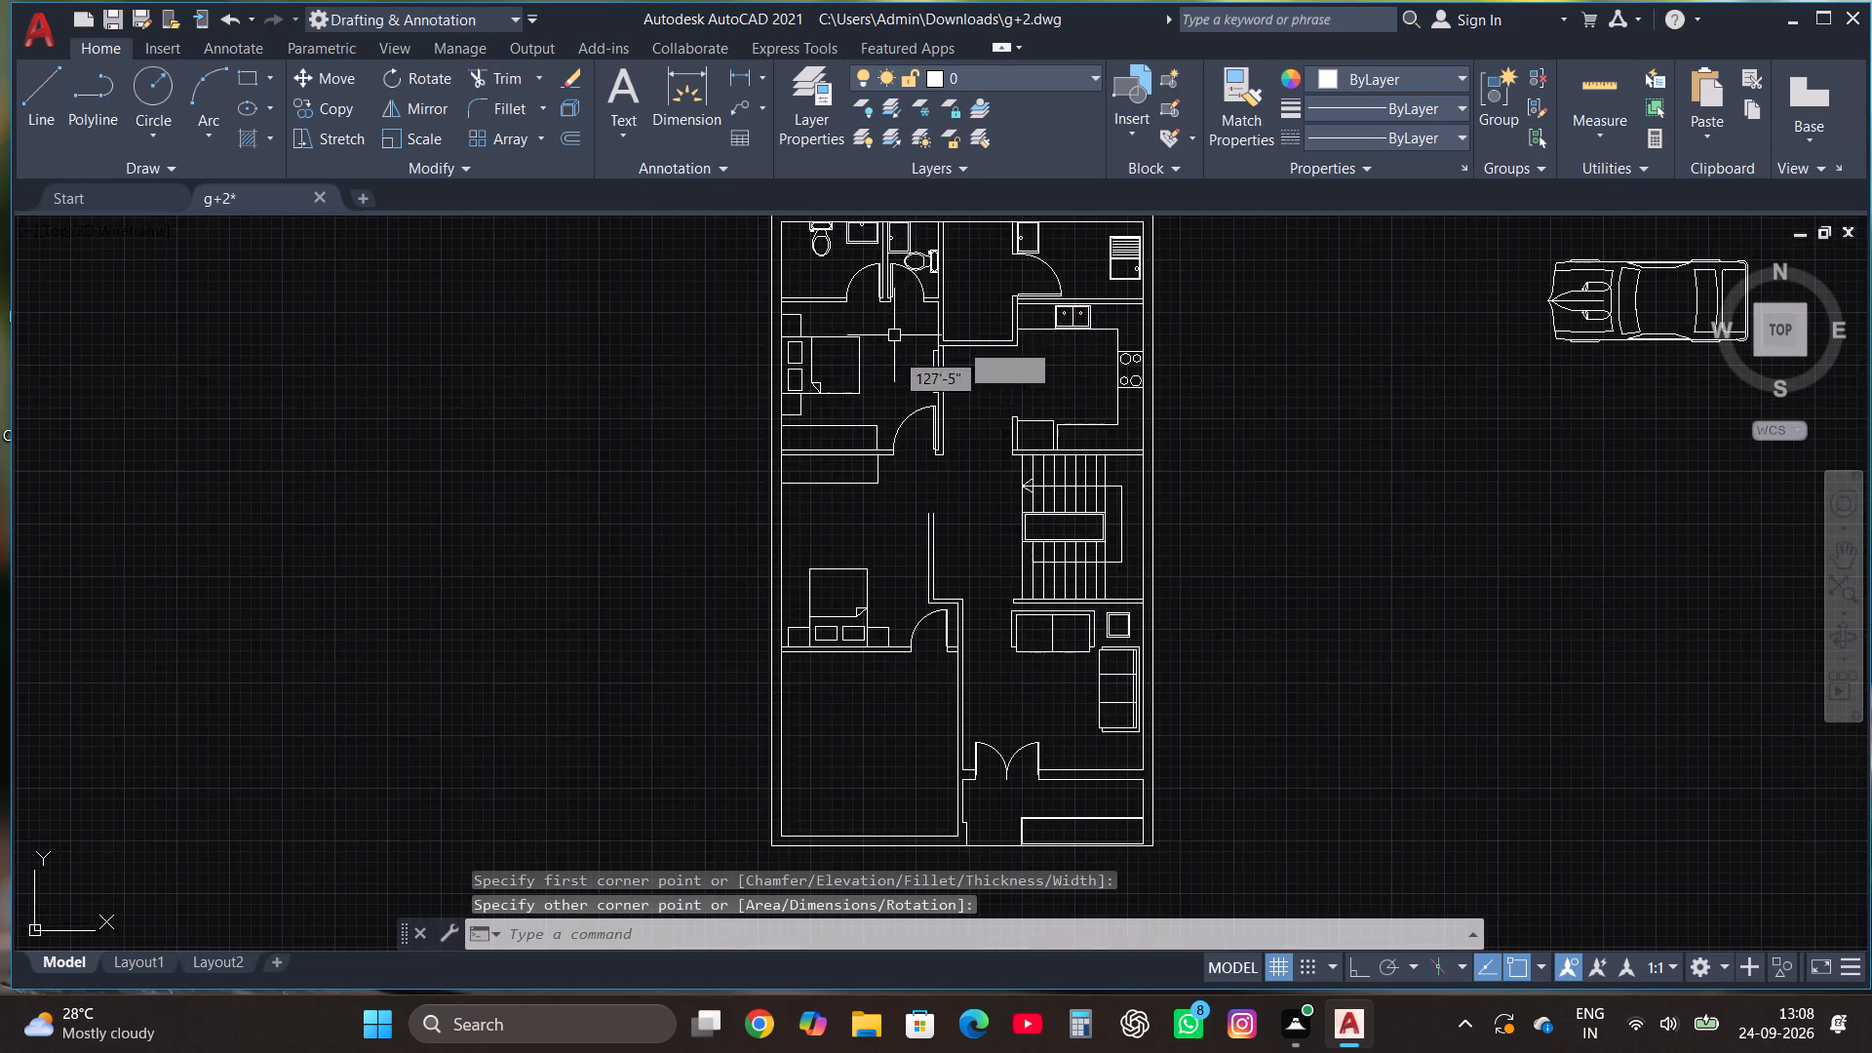
Shorten the new wardrobe by moving its right edge about 1'-1" to the left.
scroll(888, 443, "up", 3)
left_click(845, 530)
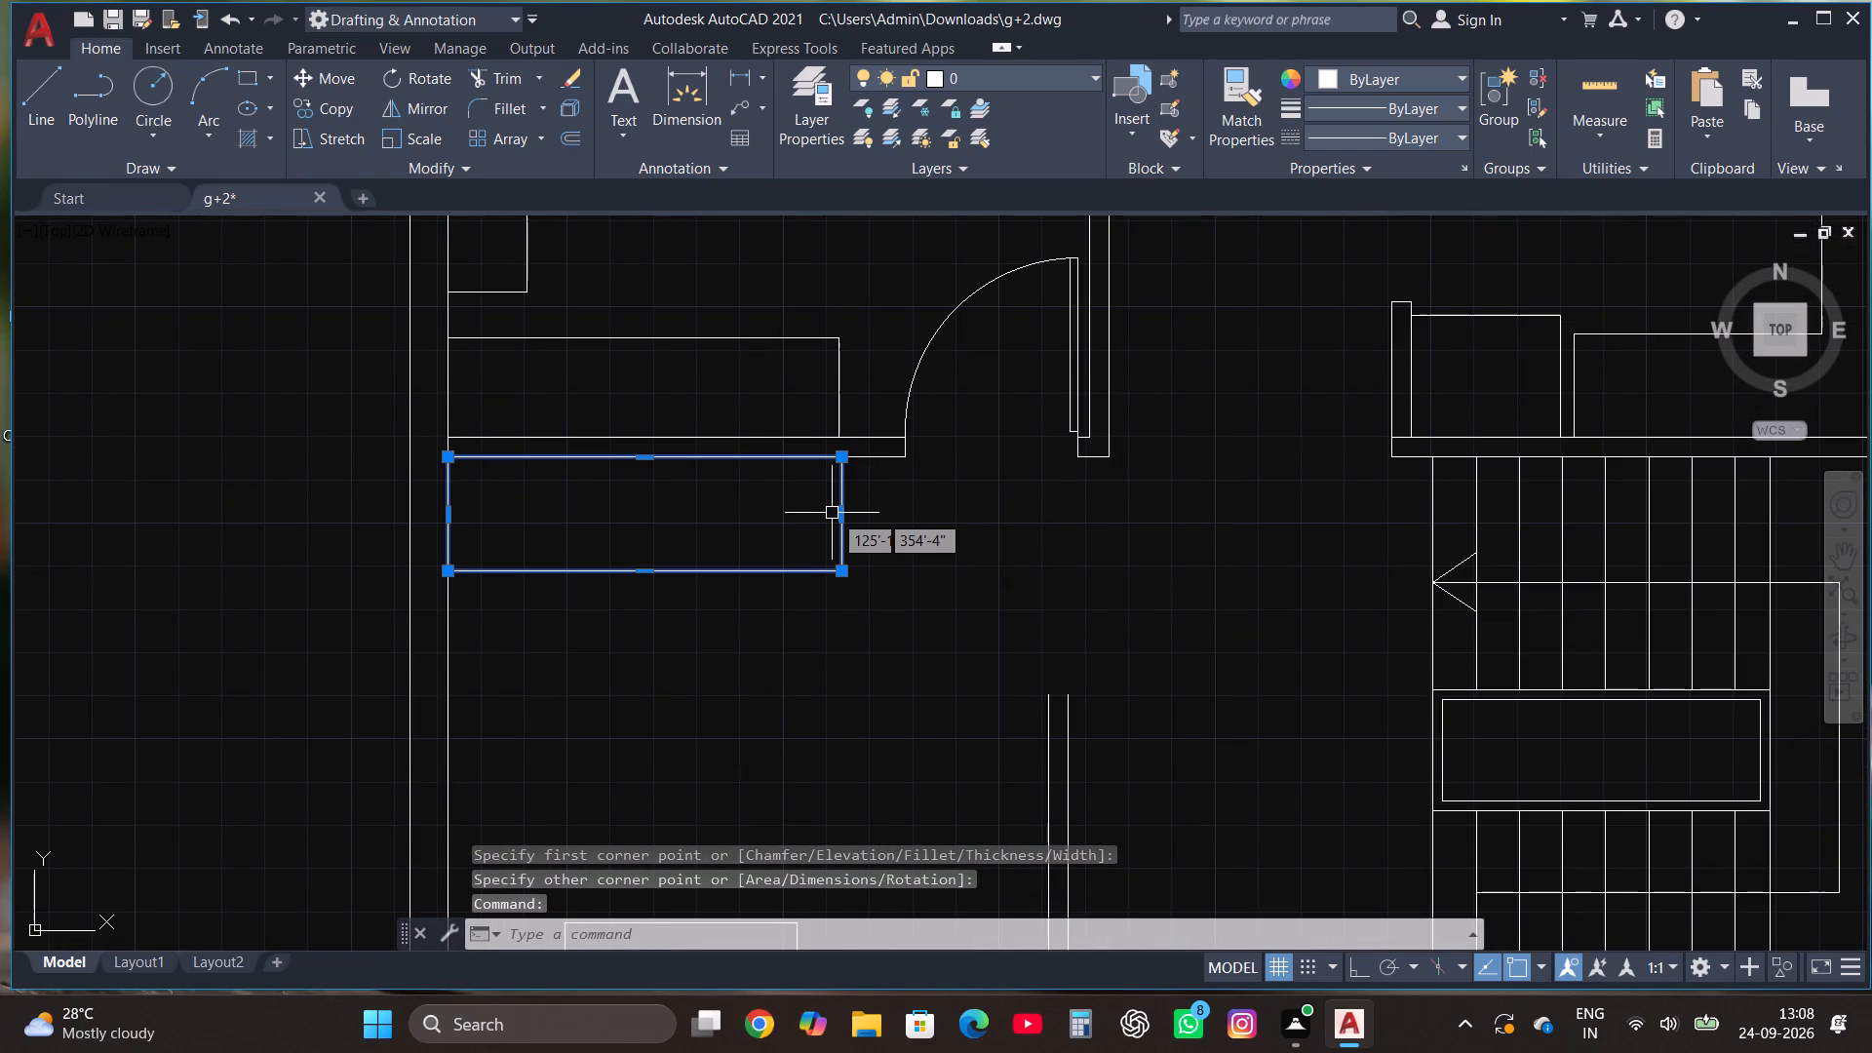
left_click(838, 515)
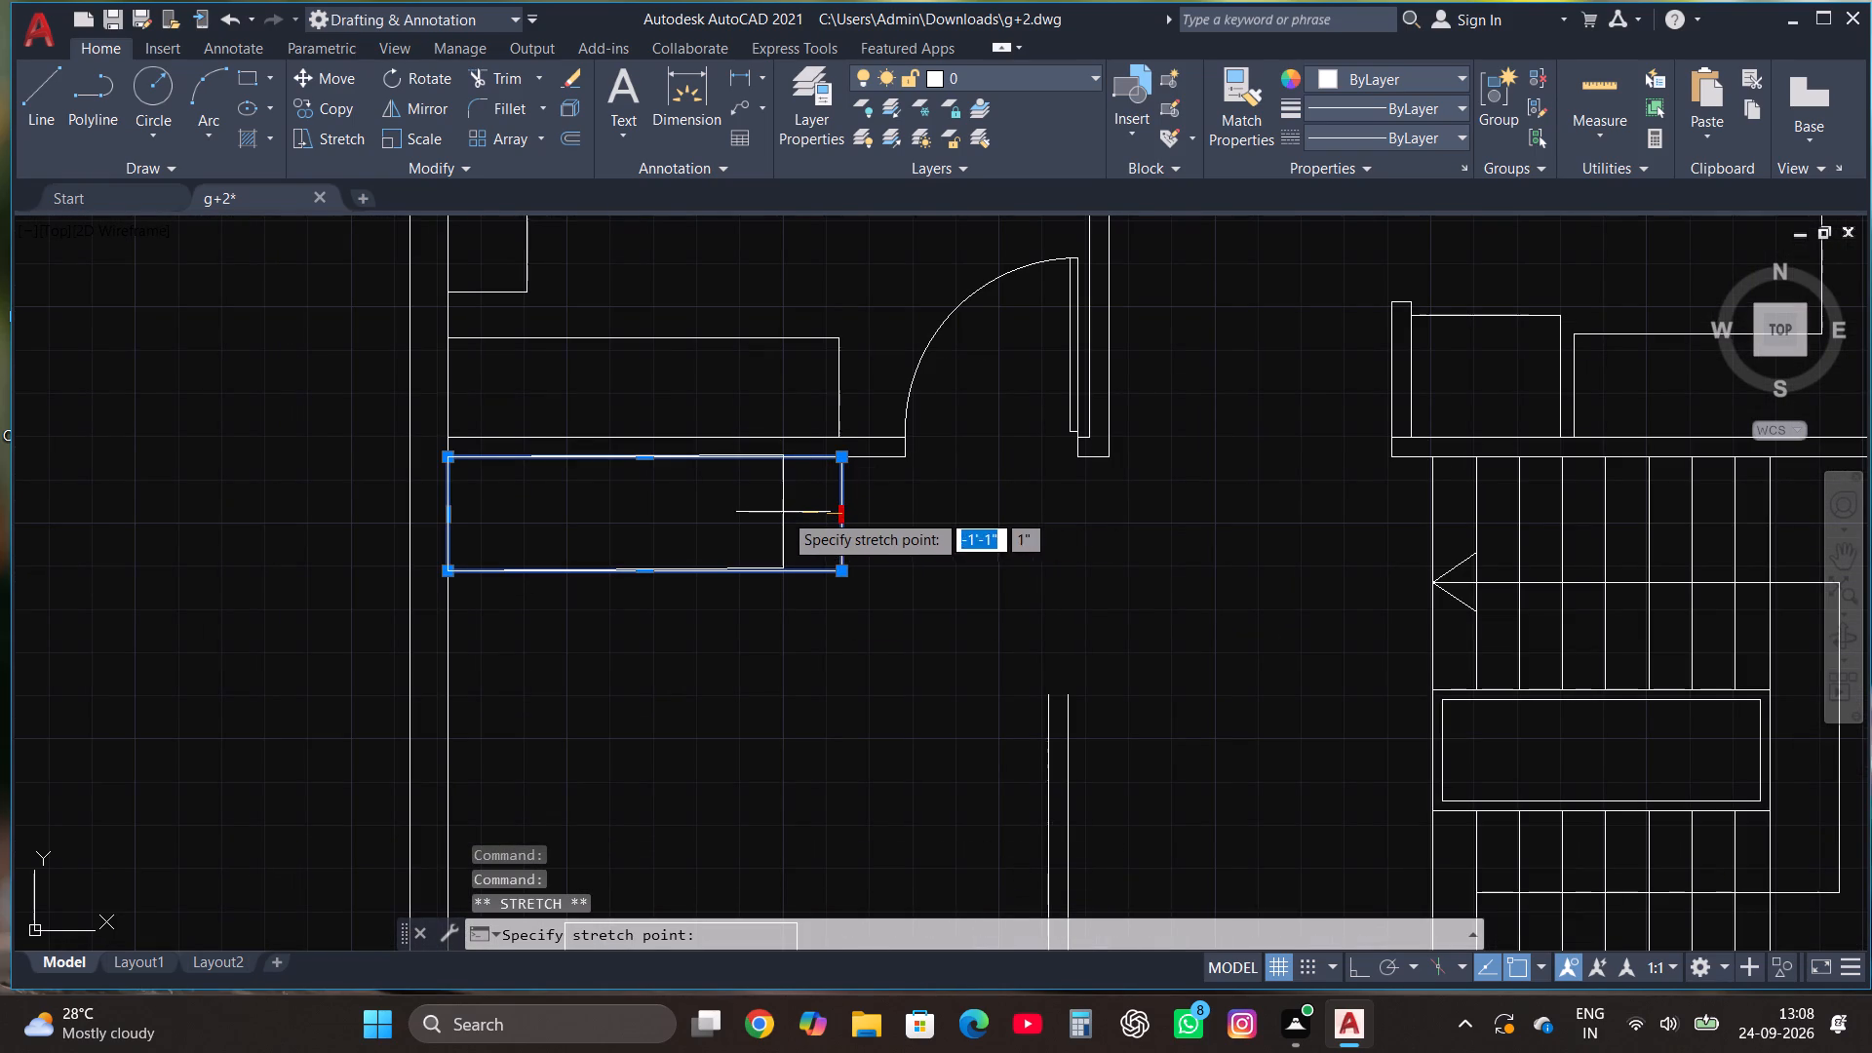
key("F8")
left_click(781, 512)
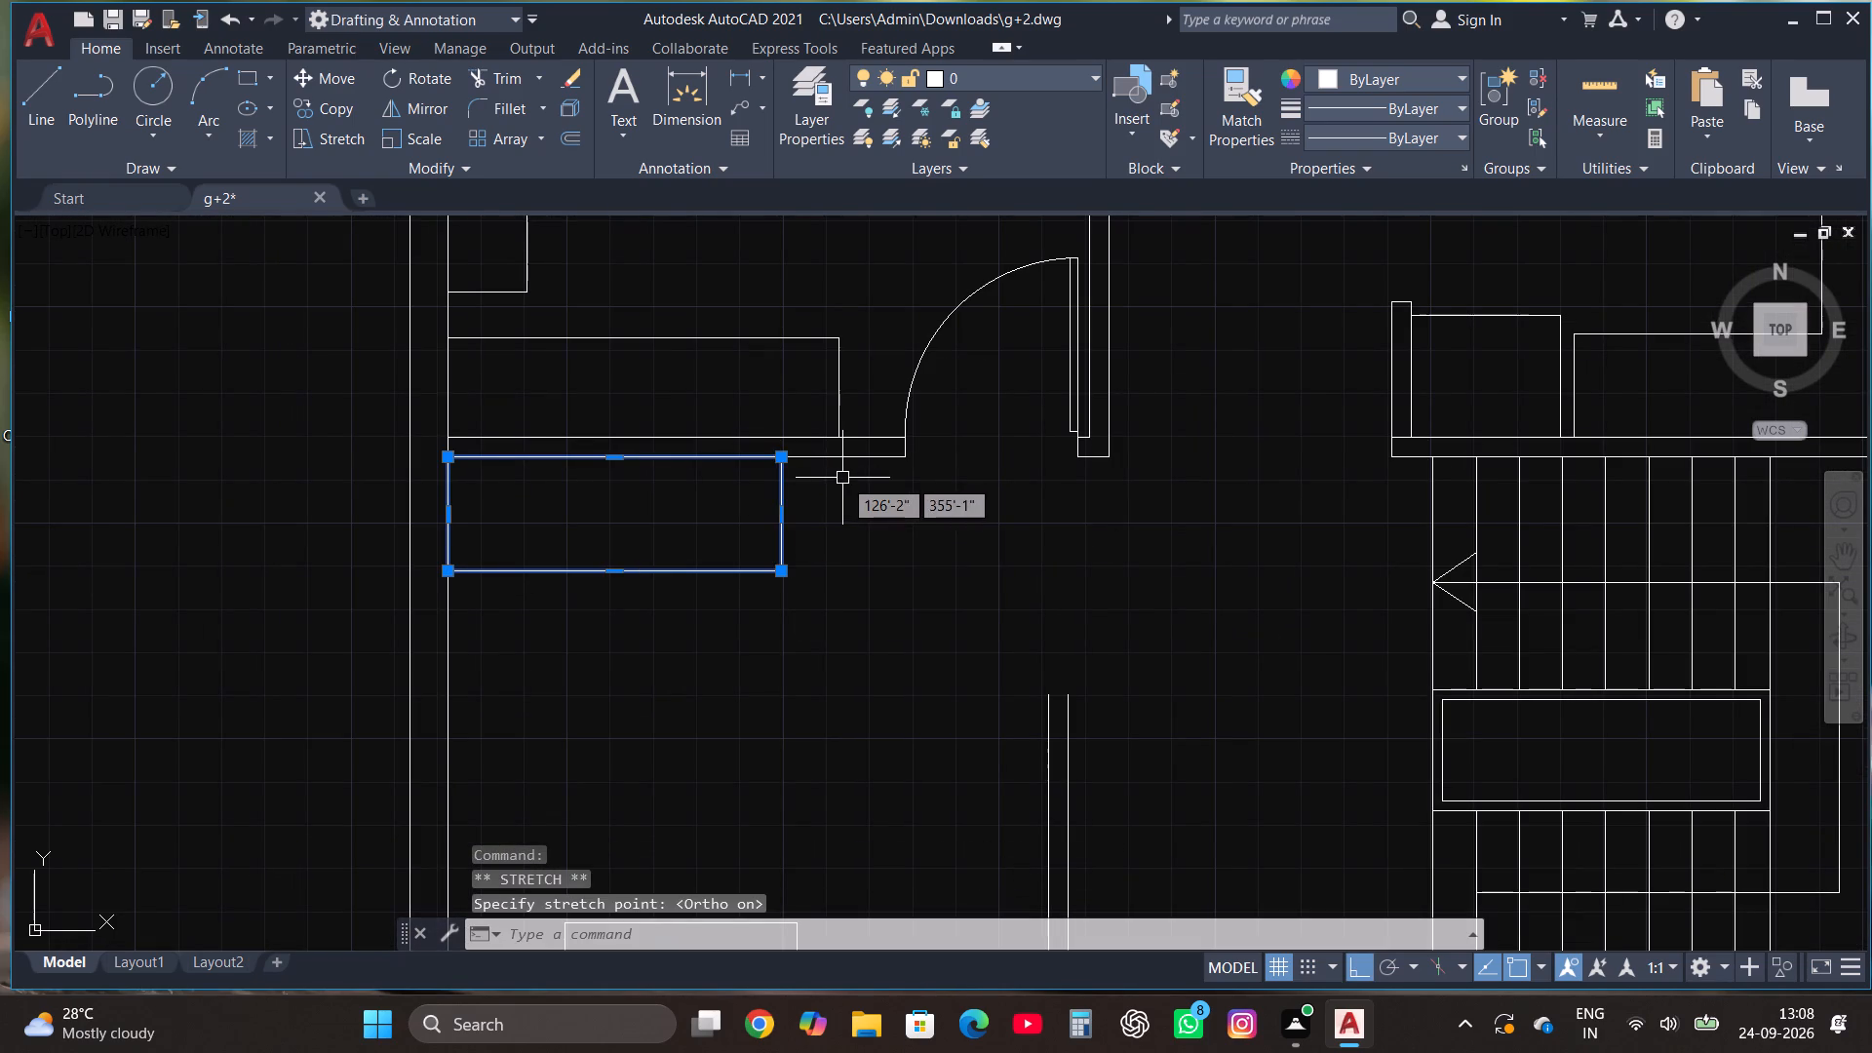
key("Escape")
Draw an upright table rectangle in the open area between the middle bedroom's partition wall and the staircase.
scroll(838, 470, "down", 3)
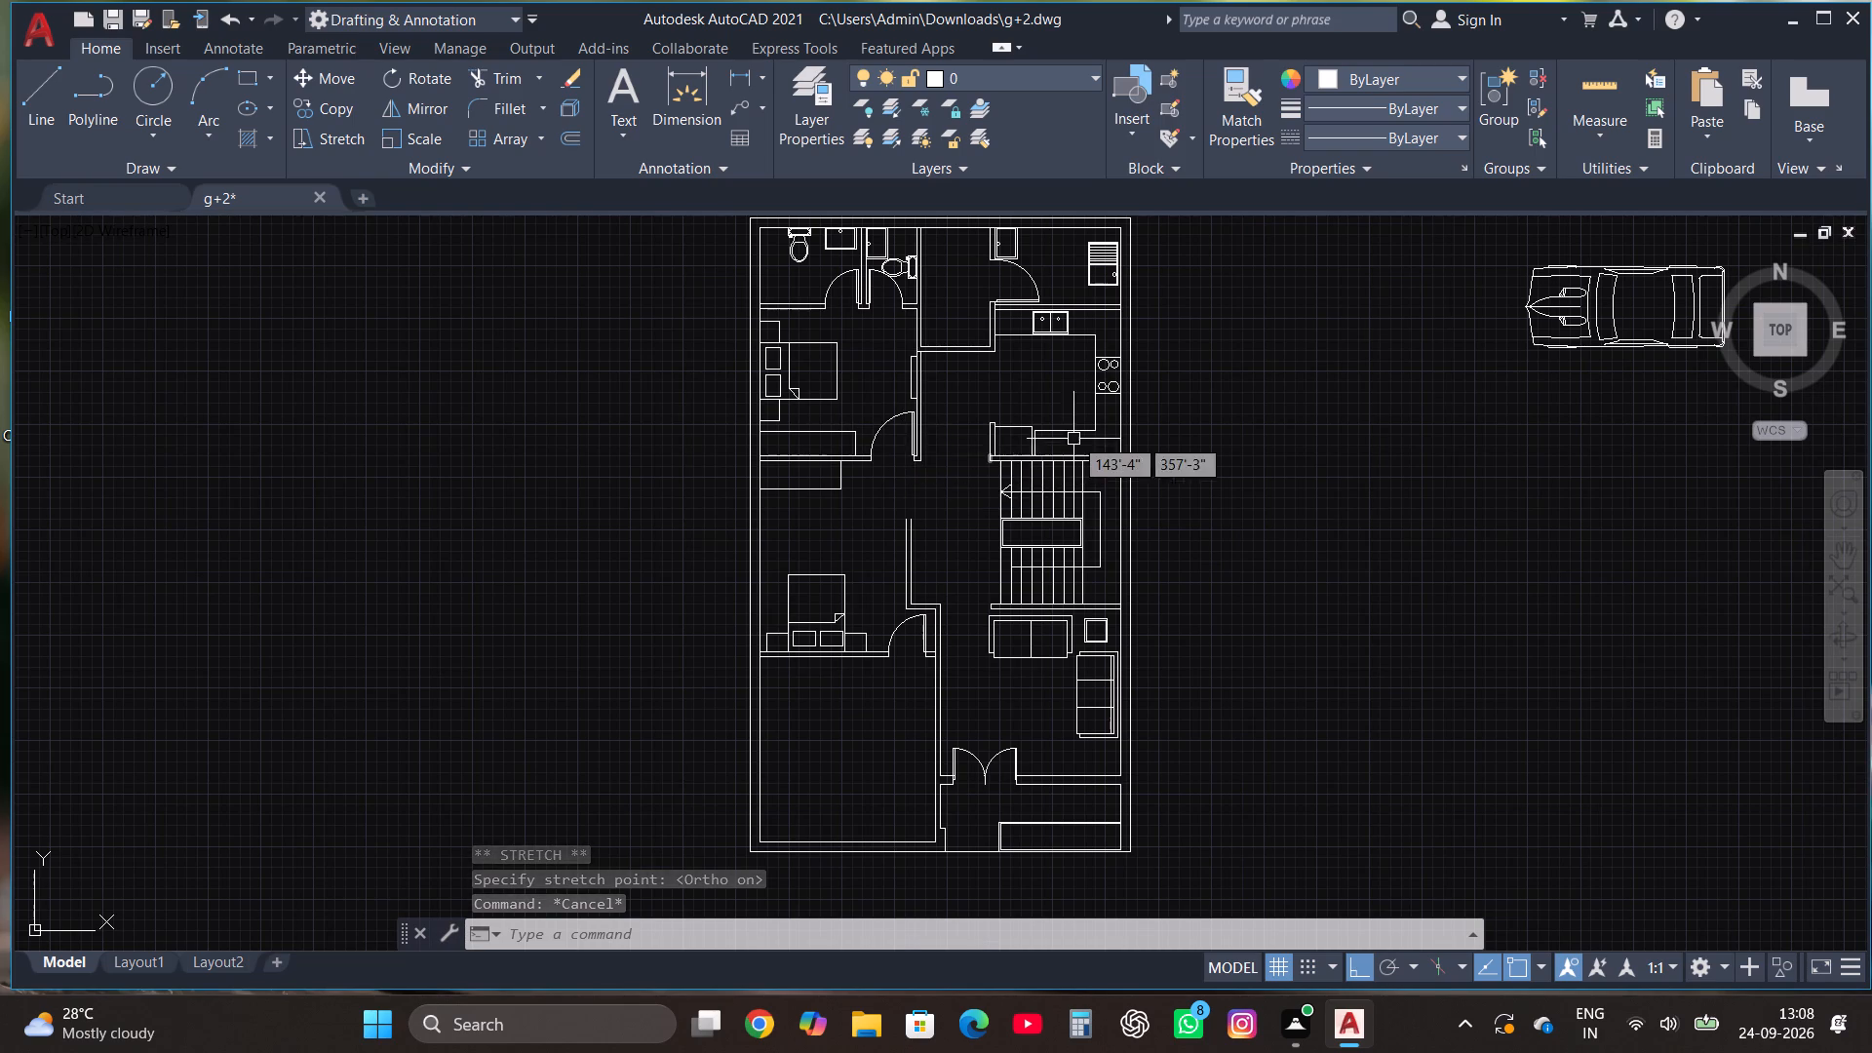
scroll(1072, 429, "up", 1)
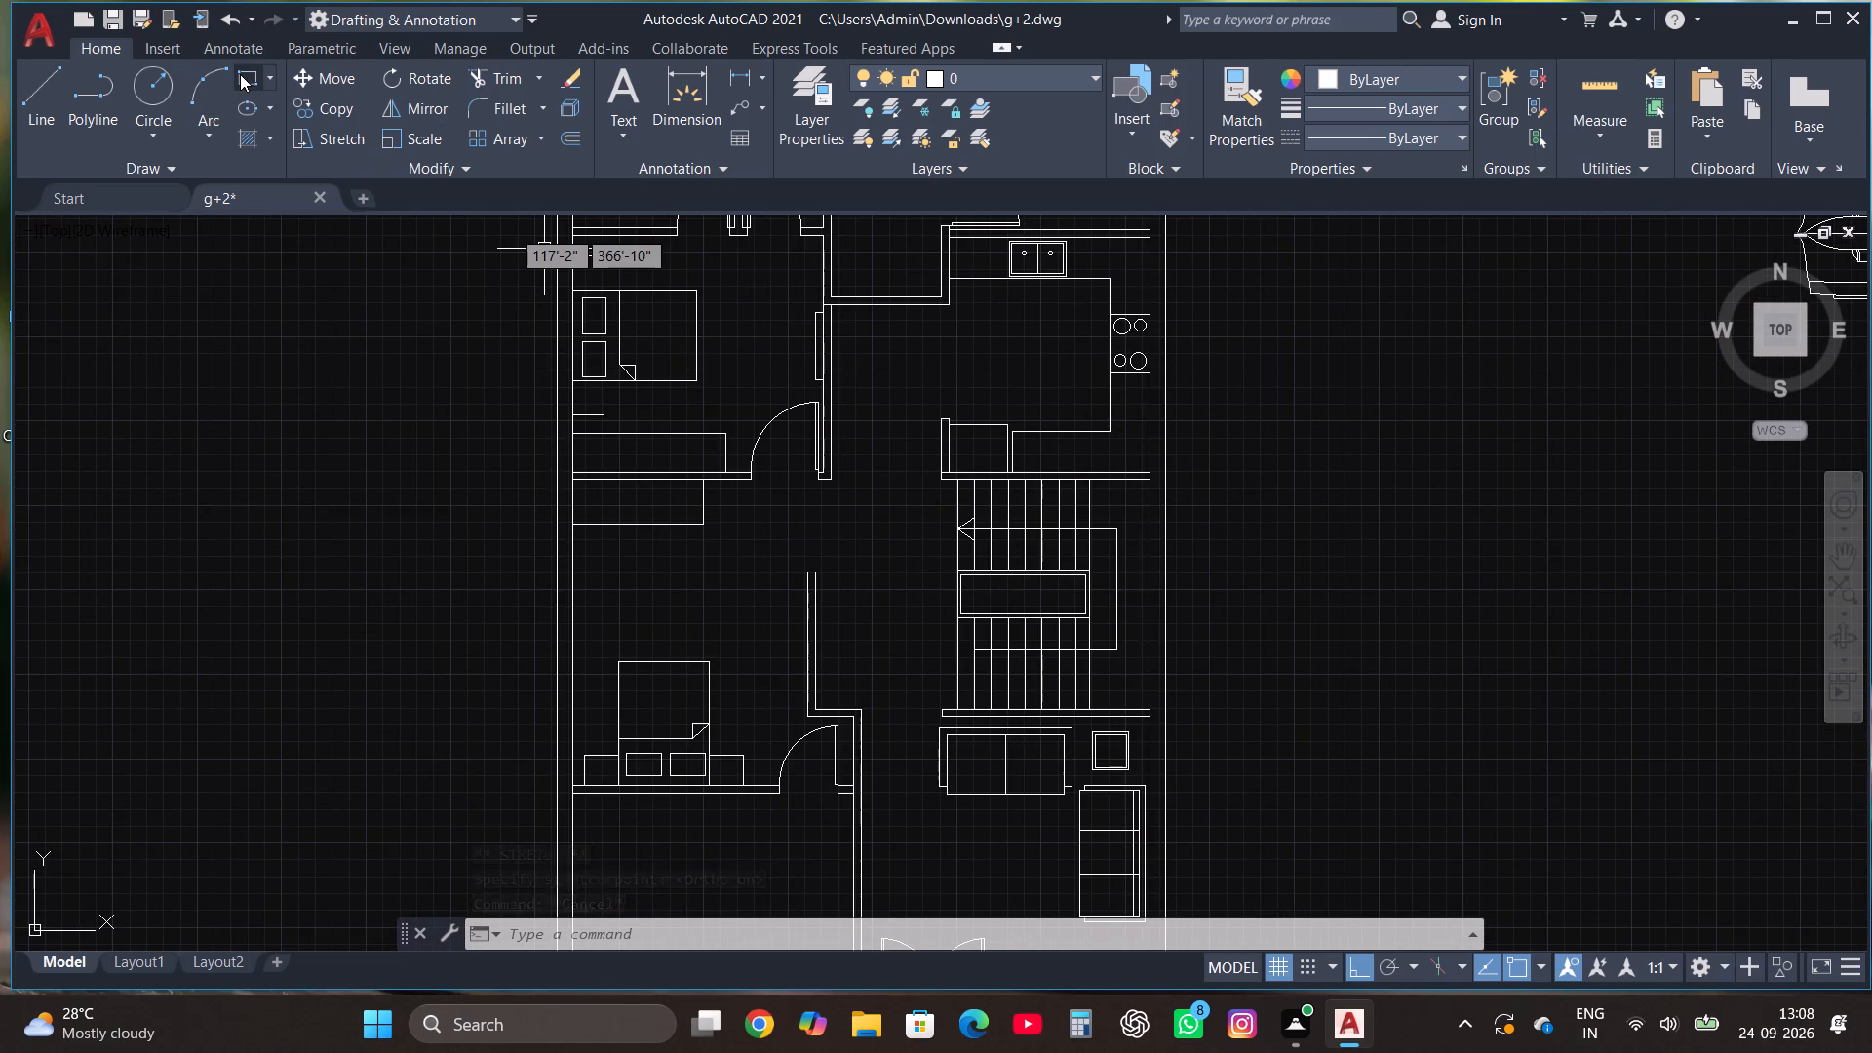
left_click(241, 75)
scroll(819, 528, "up", 1)
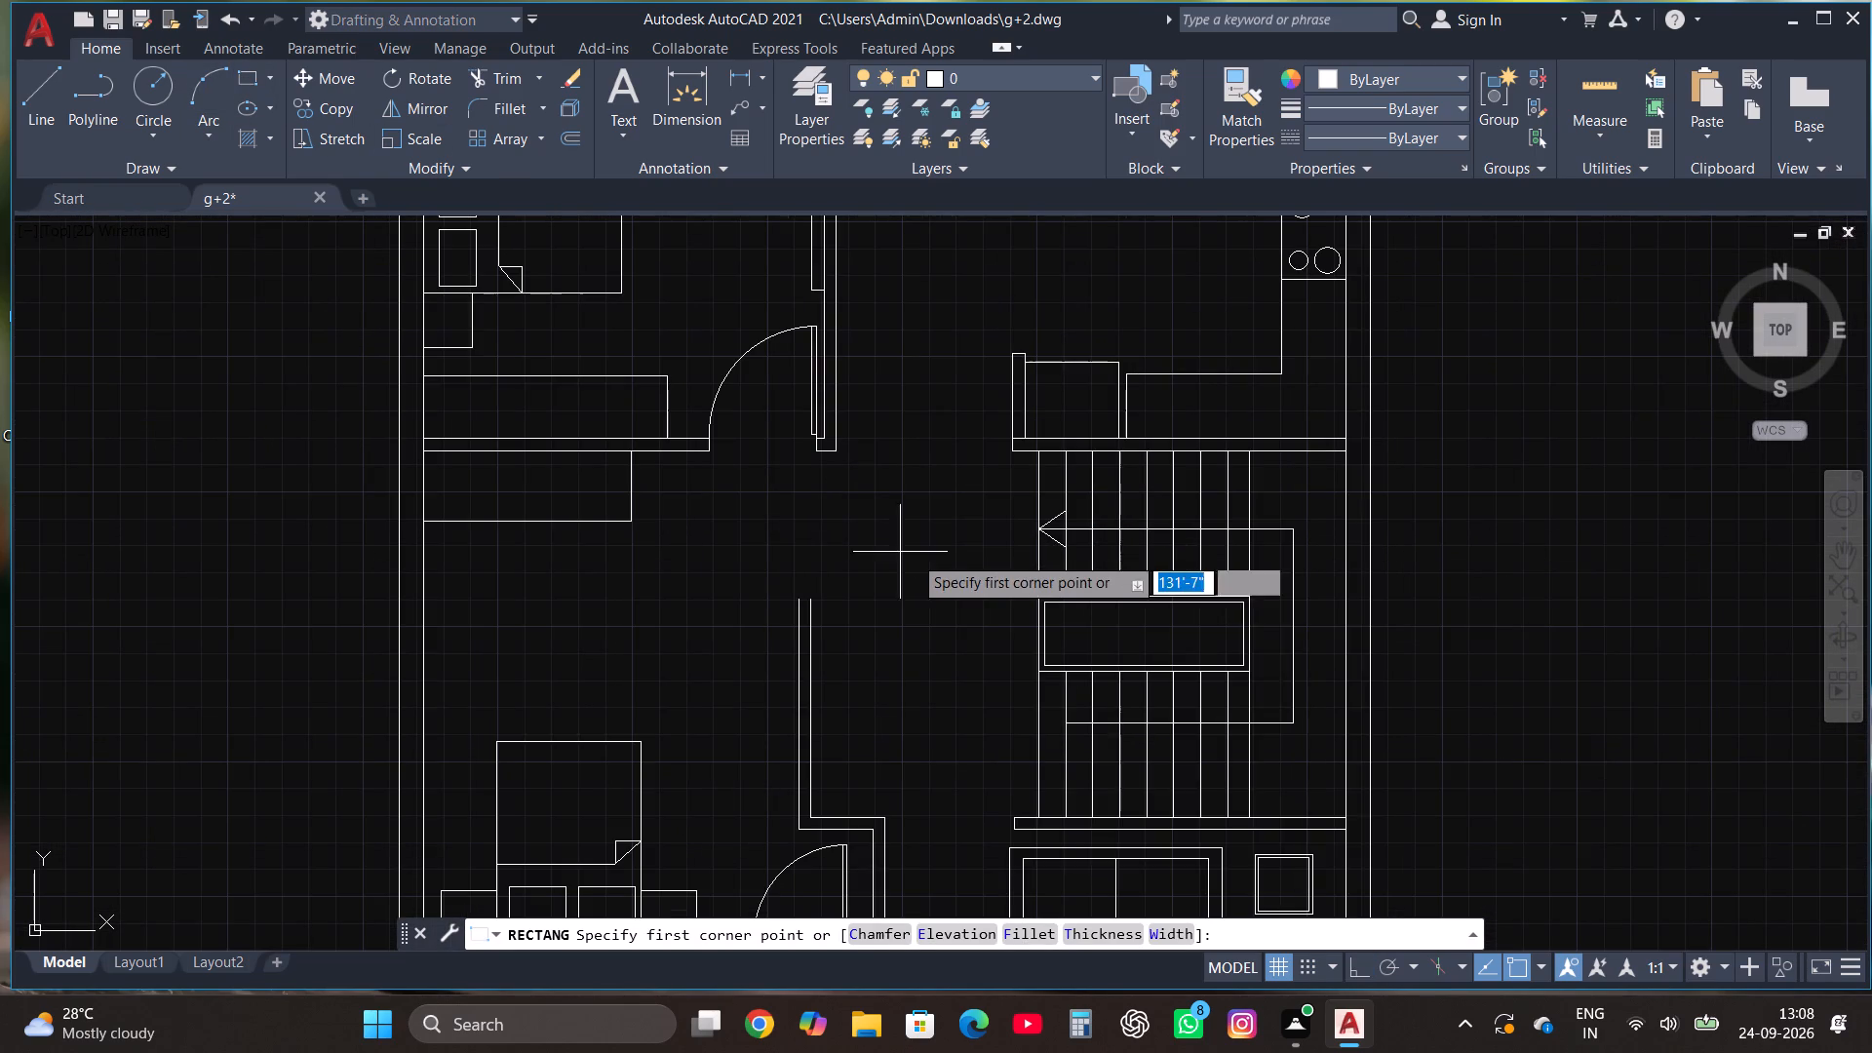
left_click(868, 558)
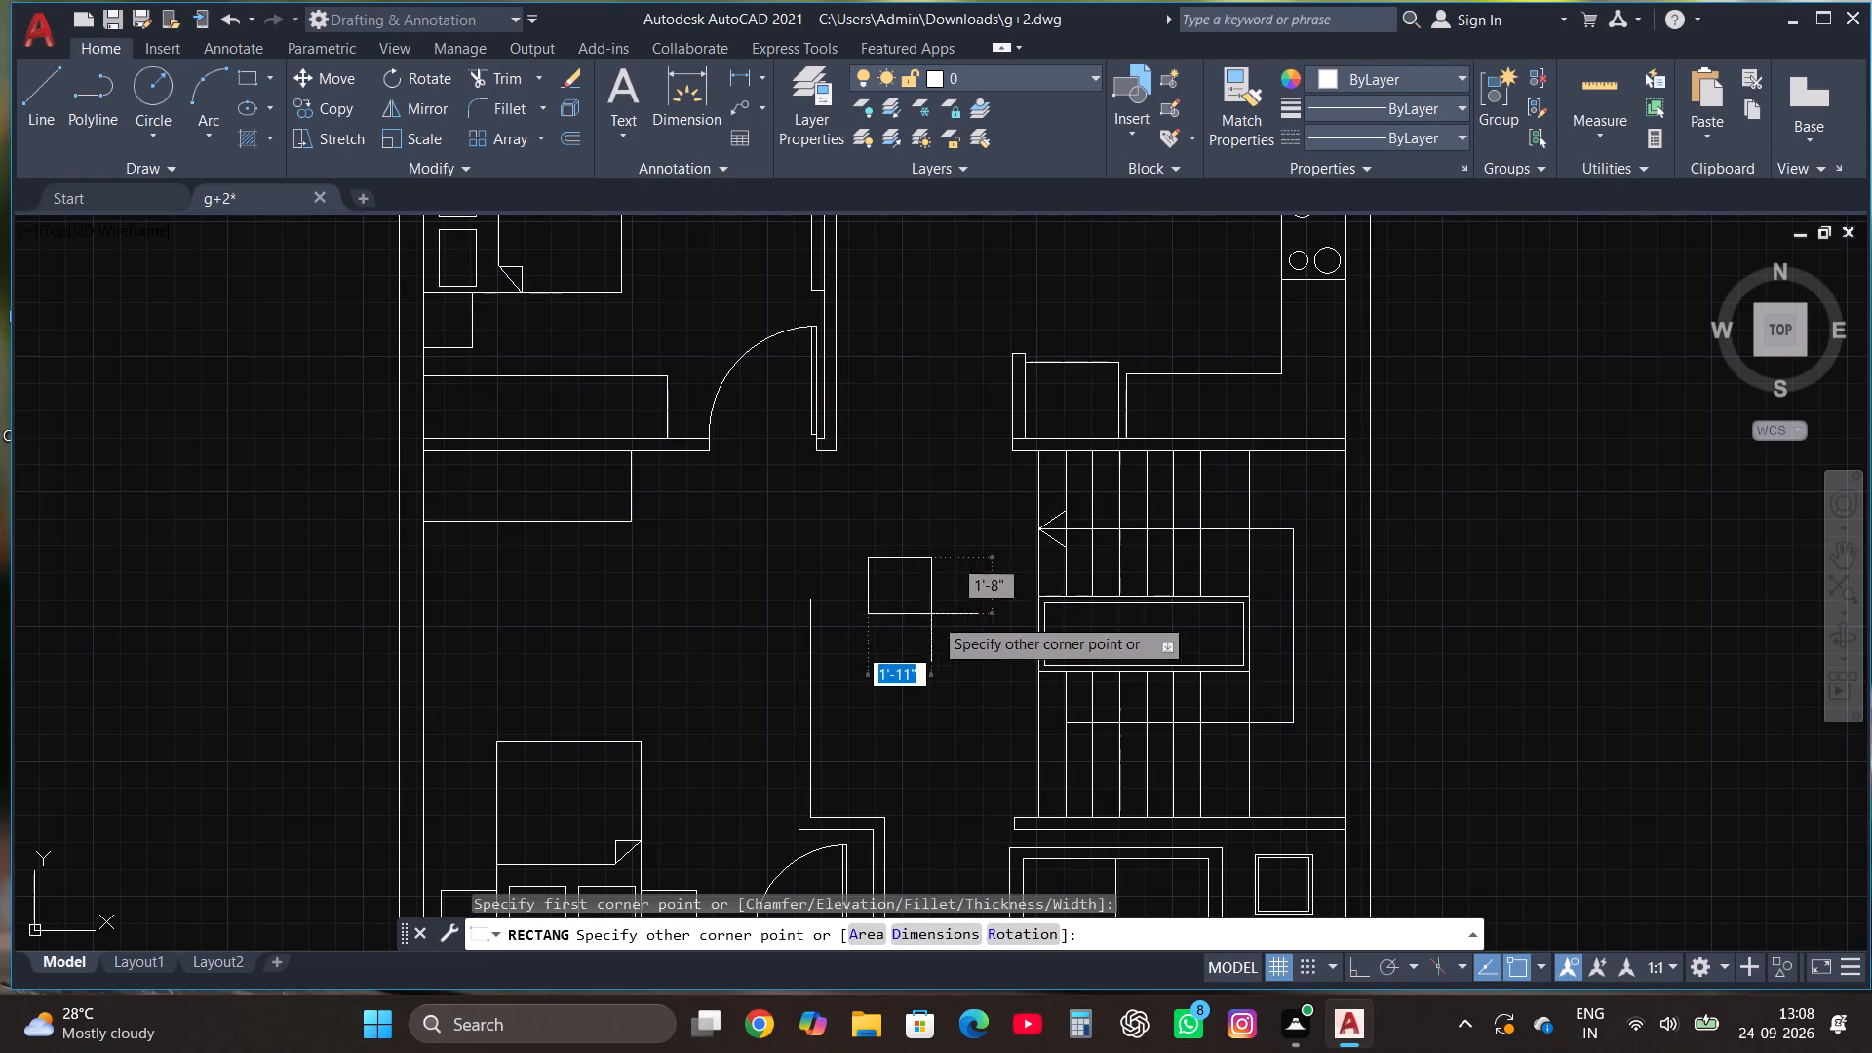
left_click(963, 700)
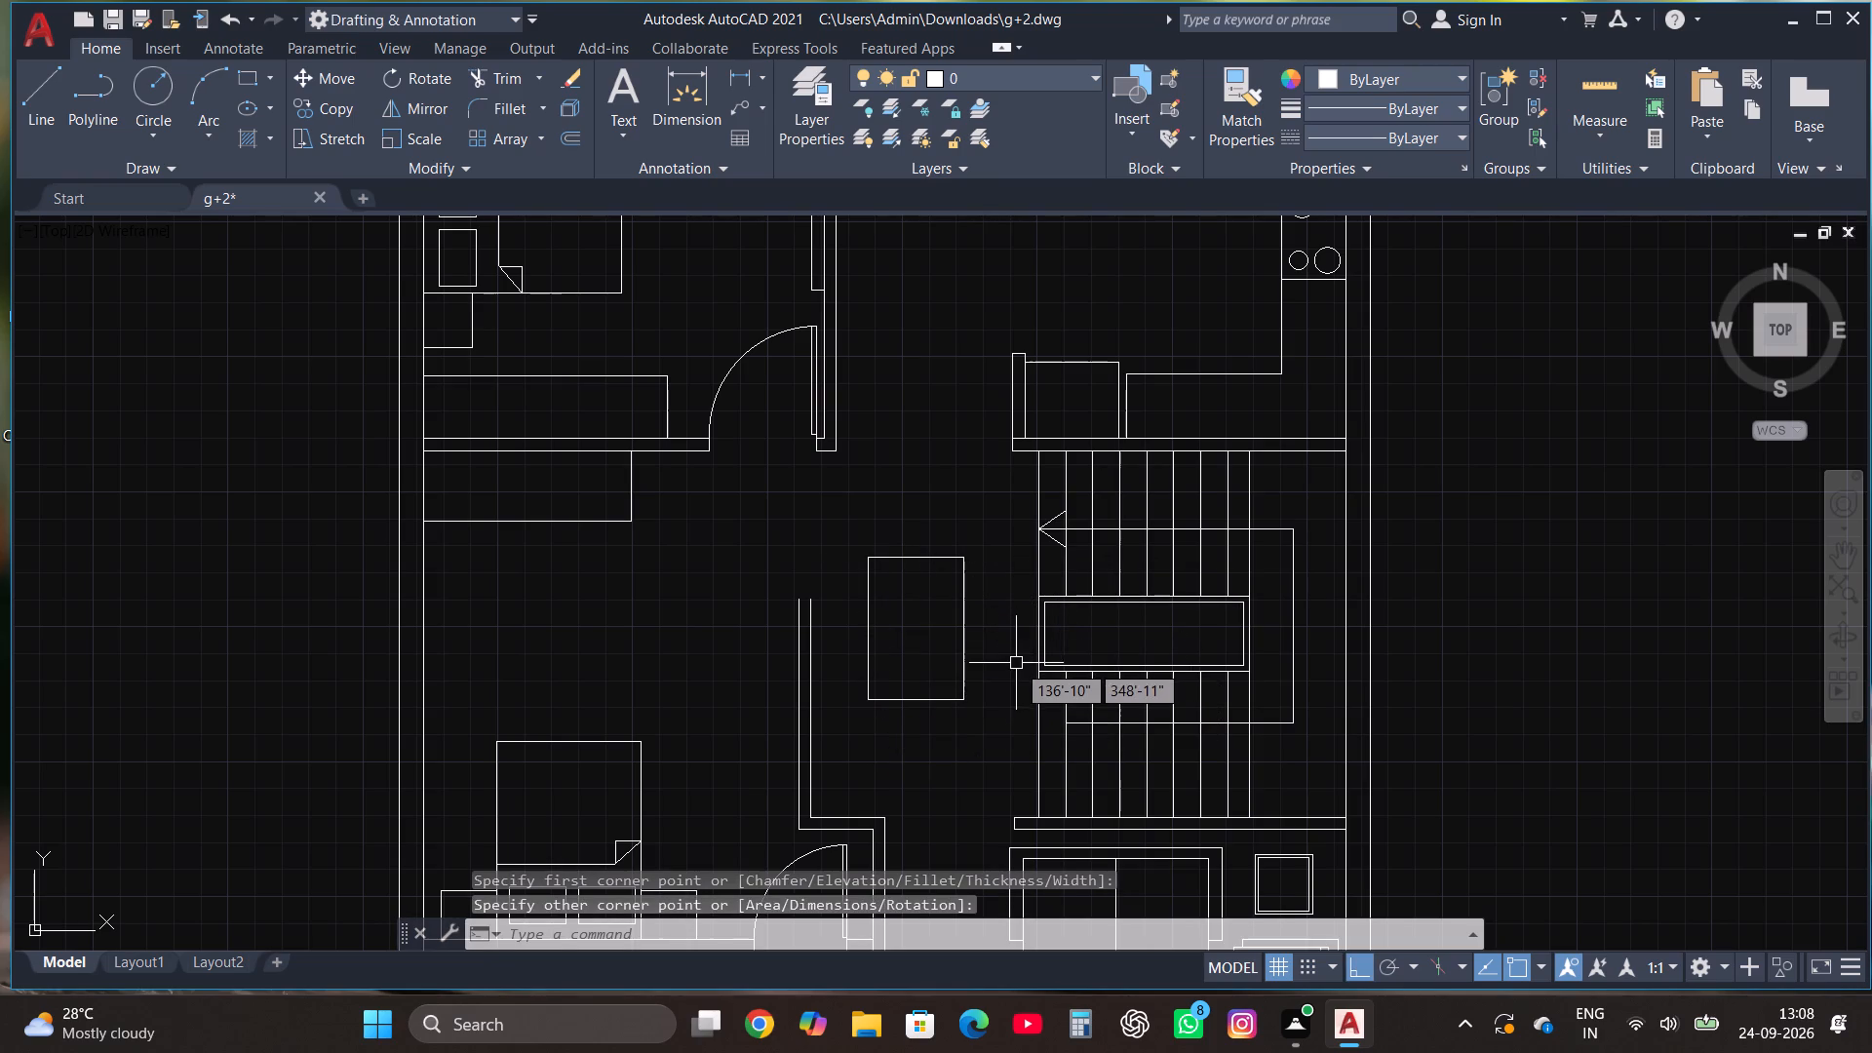
Close the partition wall's open upper end with a short line and trim the overhanging line ends.
scroll(1016, 663, "up", 1)
left_click(32, 75)
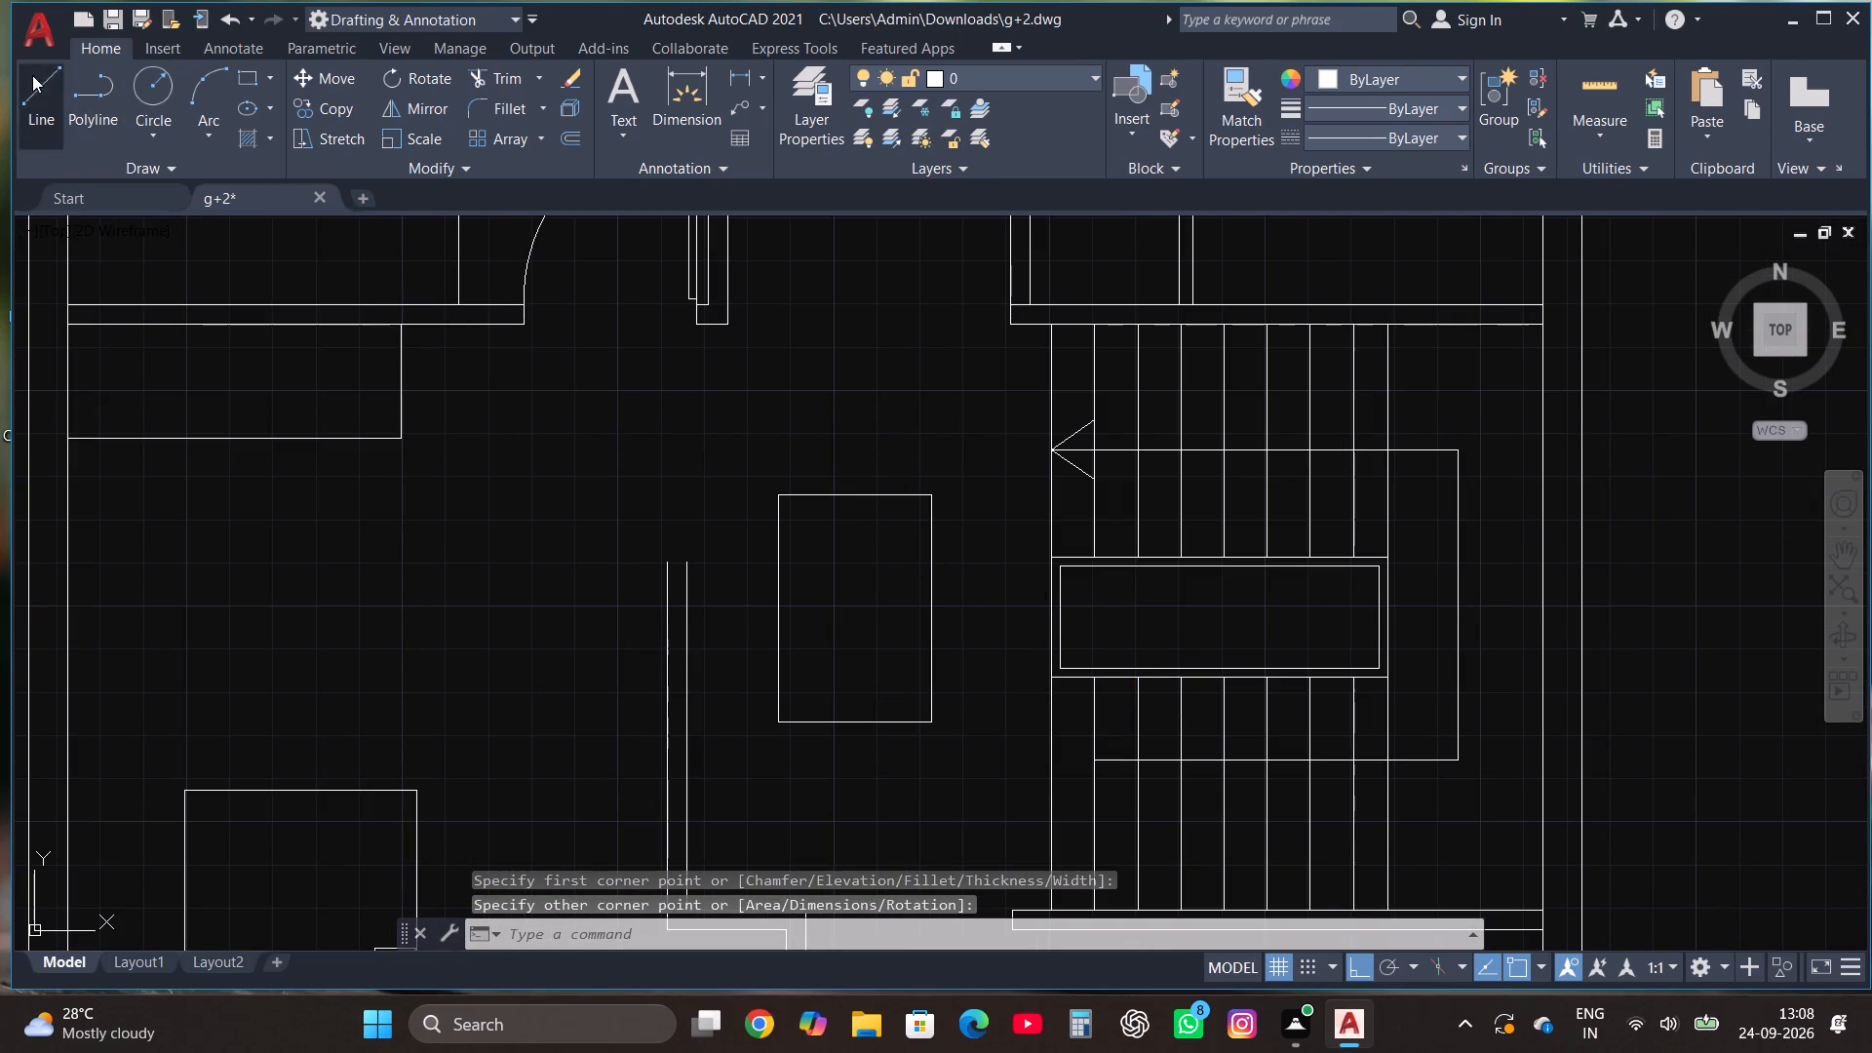
left_click(688, 568)
left_click(622, 565)
key("Escape")
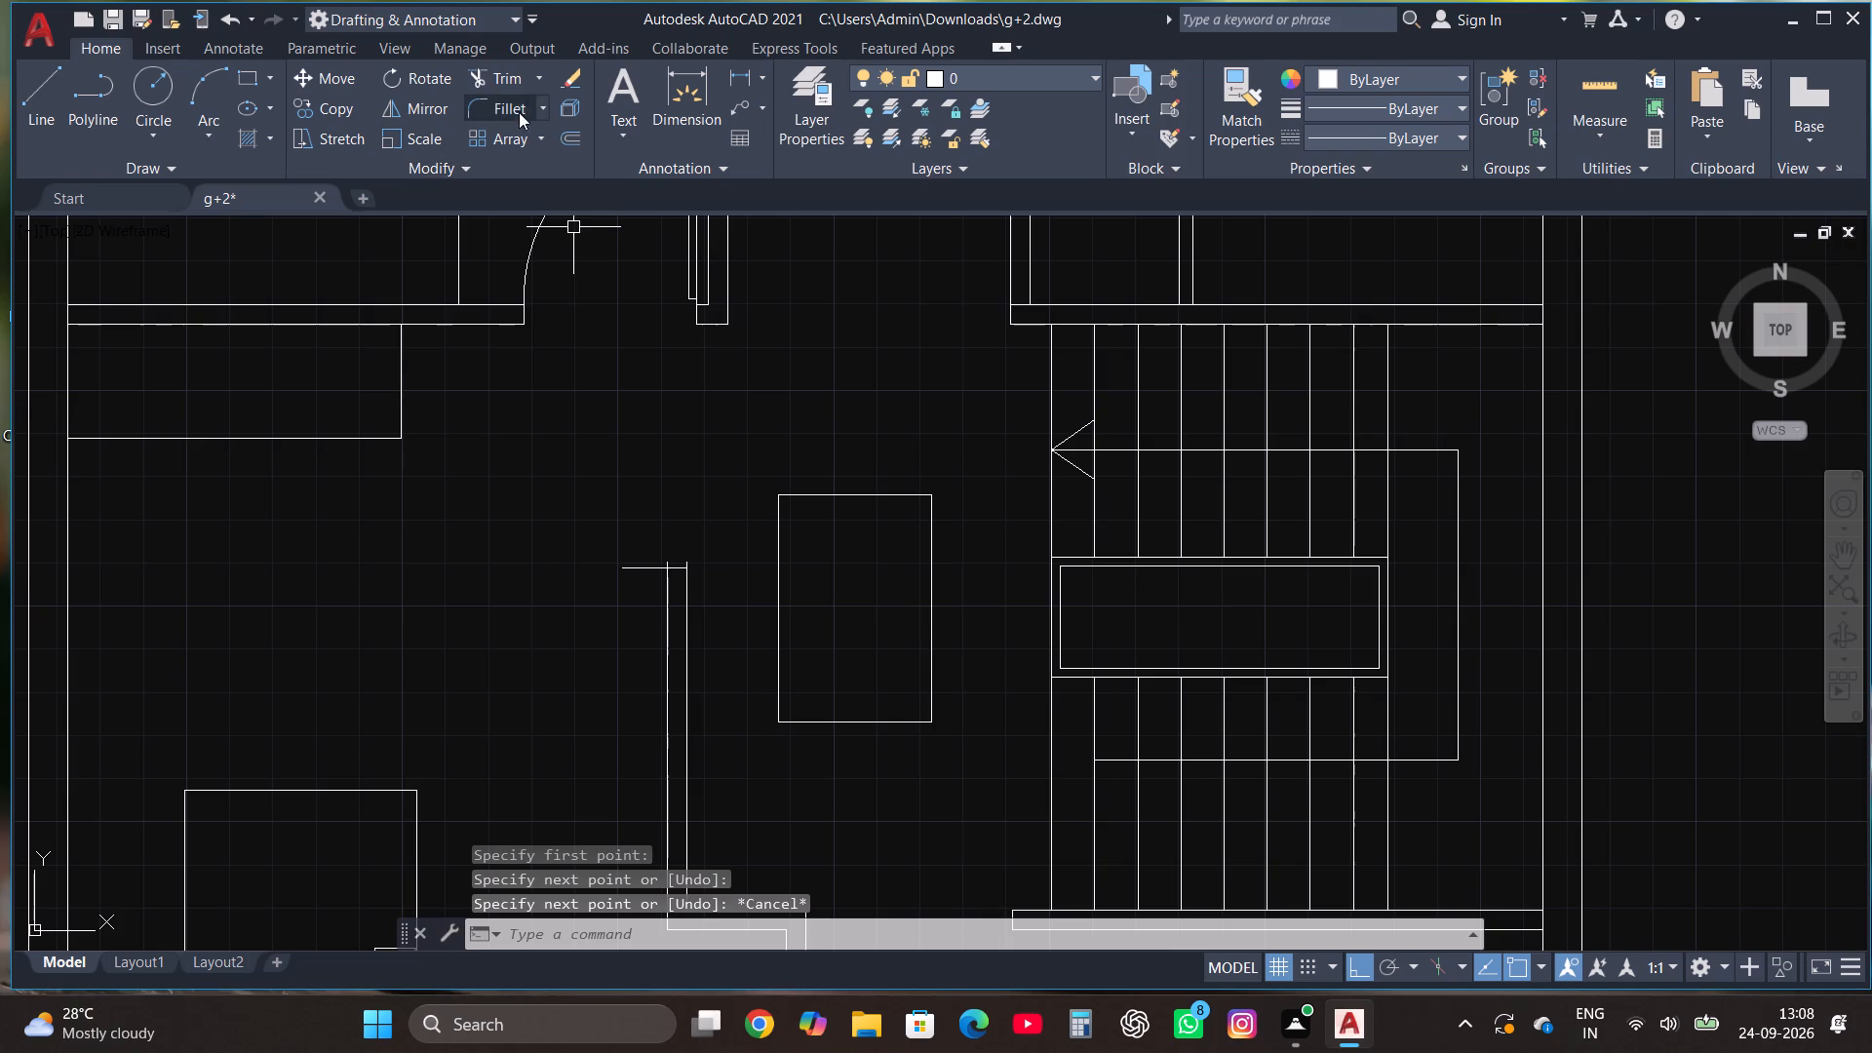
left_click(504, 80)
left_click(643, 566)
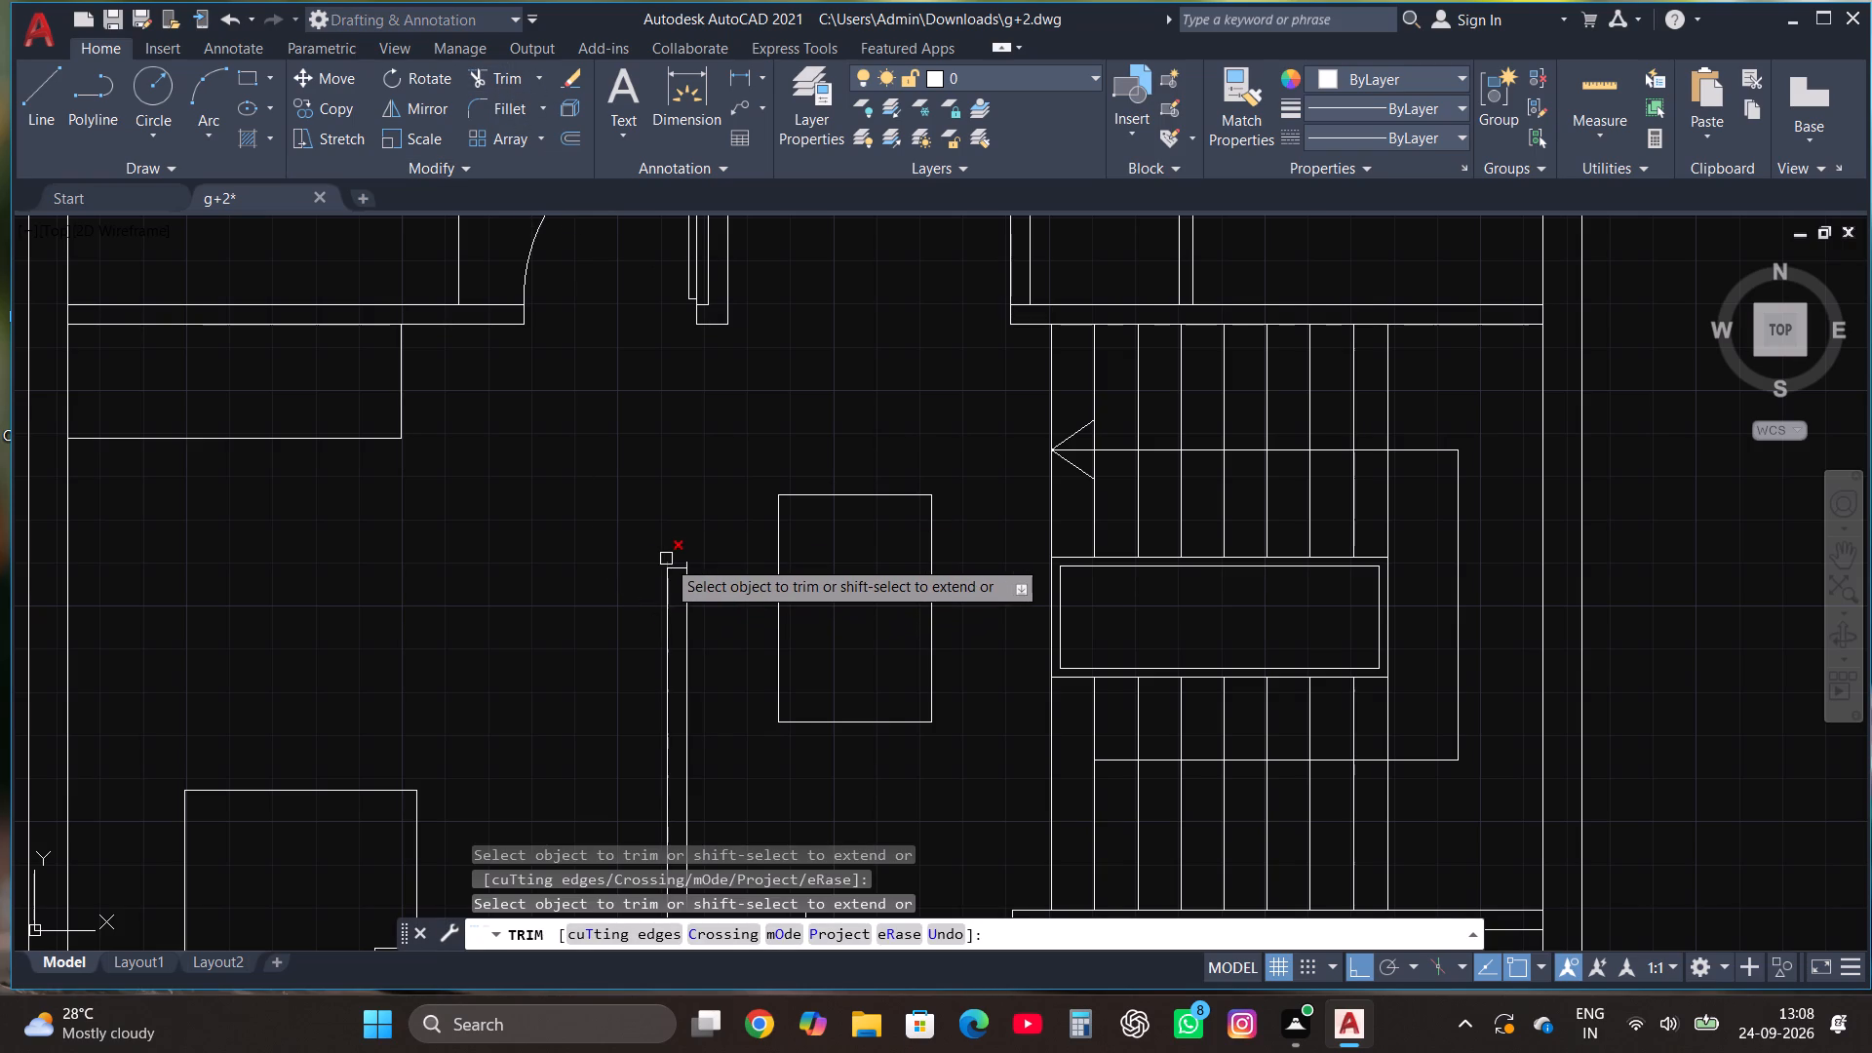
left_click(666, 559)
left_click(683, 558)
key("Escape")
scroll(713, 474, "down", 1)
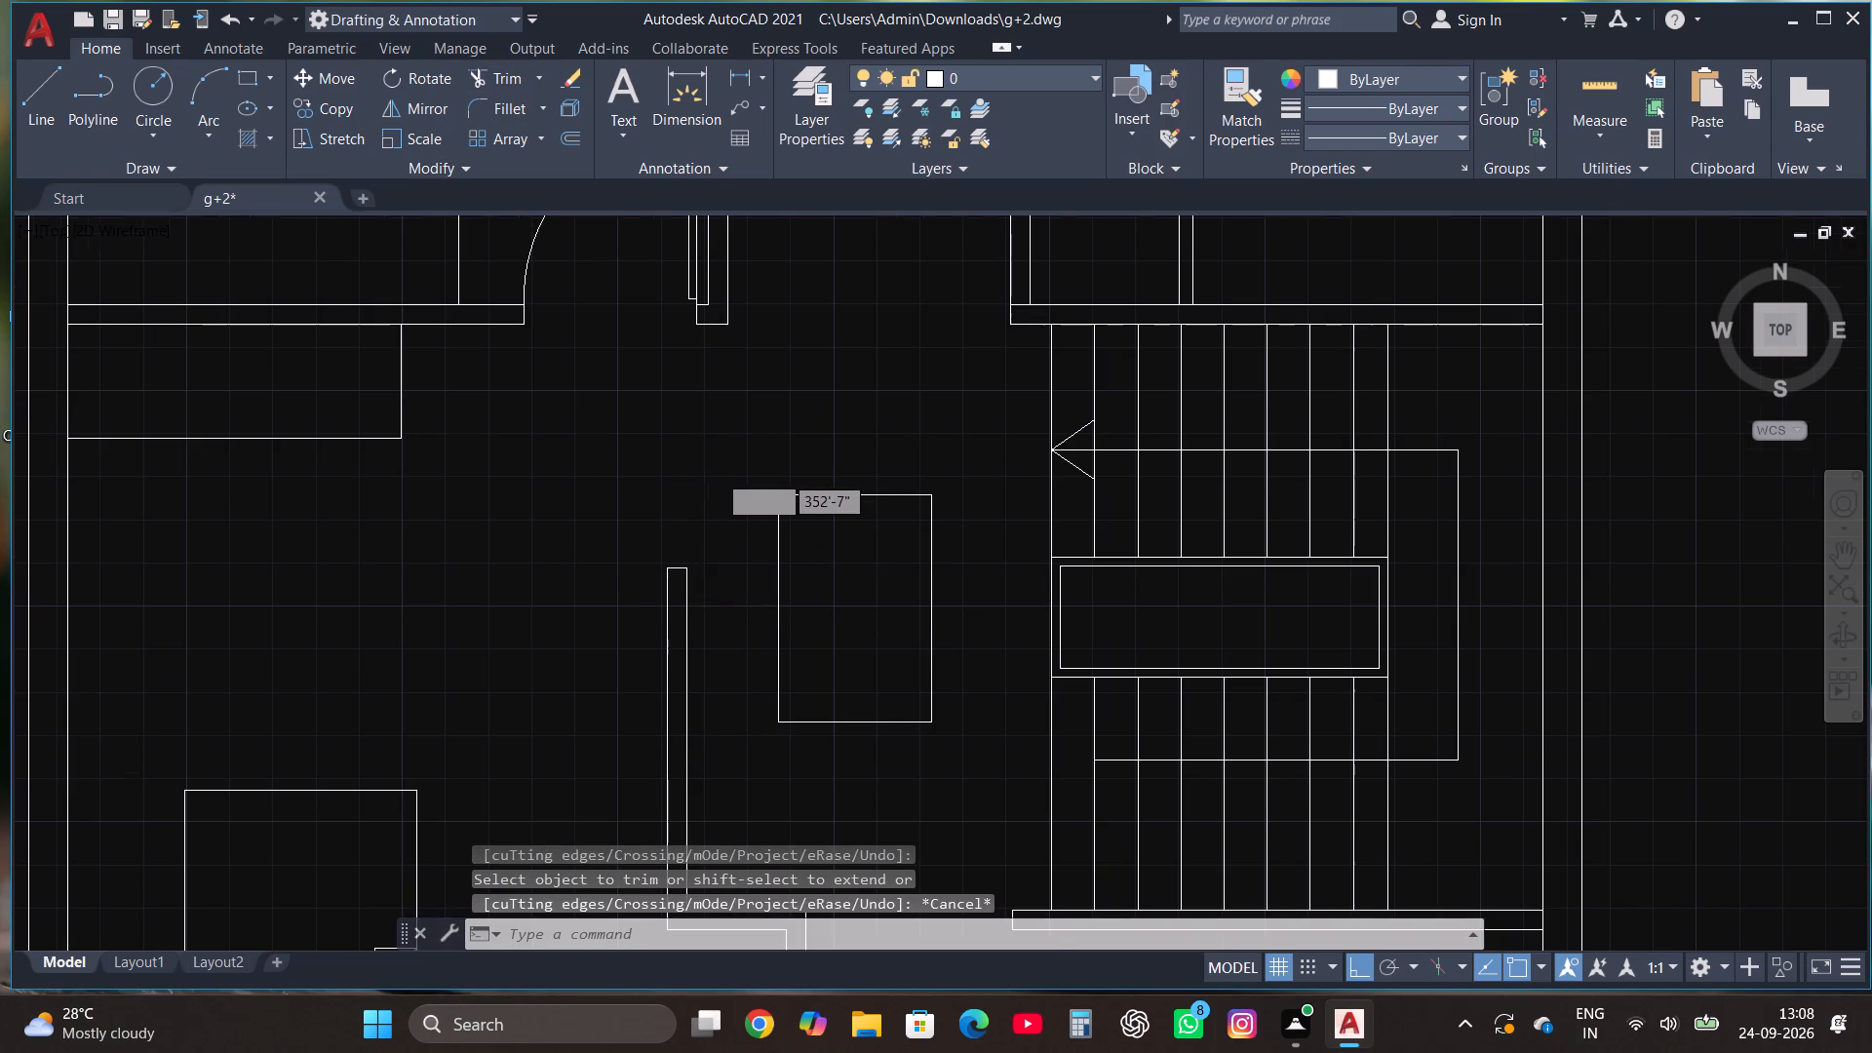
scroll(964, 569, "down", 1)
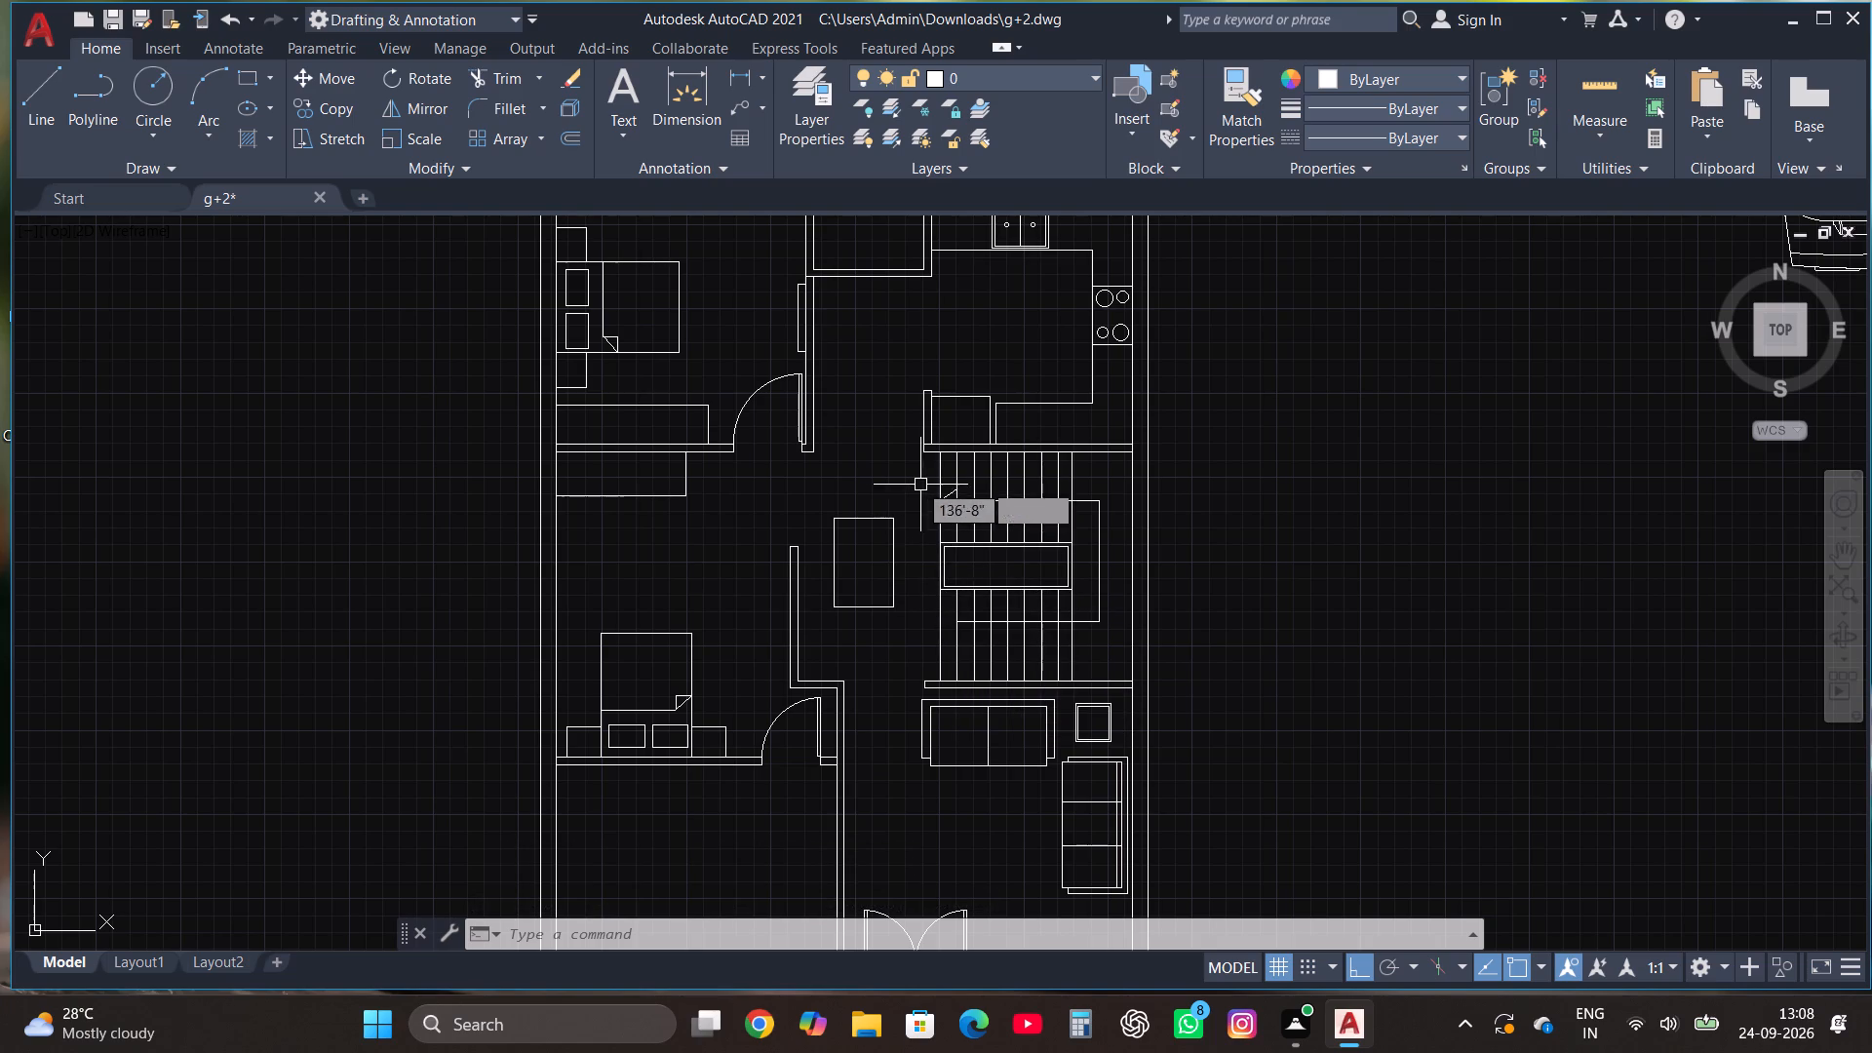
Draw a chair rectangle about 1'-4" wide against the middle of the hall table's upper edge.
scroll(908, 452, "up", 1)
scroll(866, 546, "up", 1)
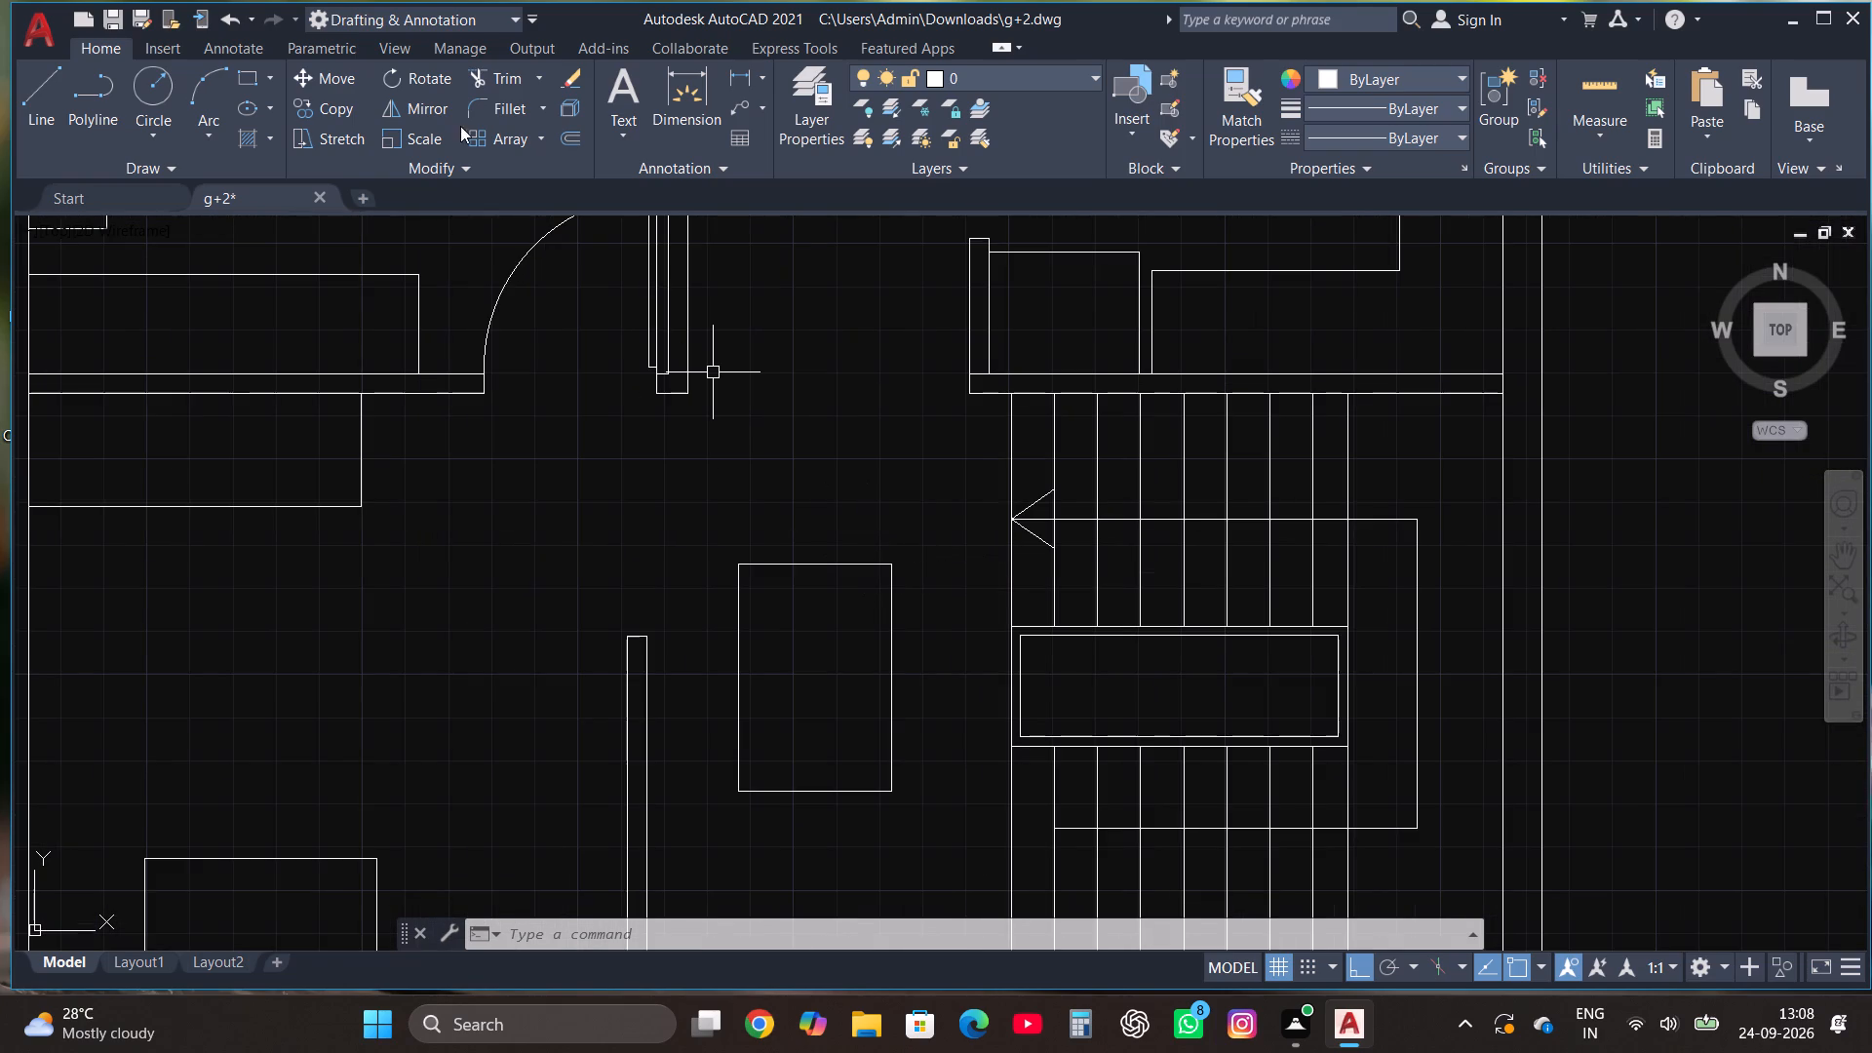
left_click(248, 72)
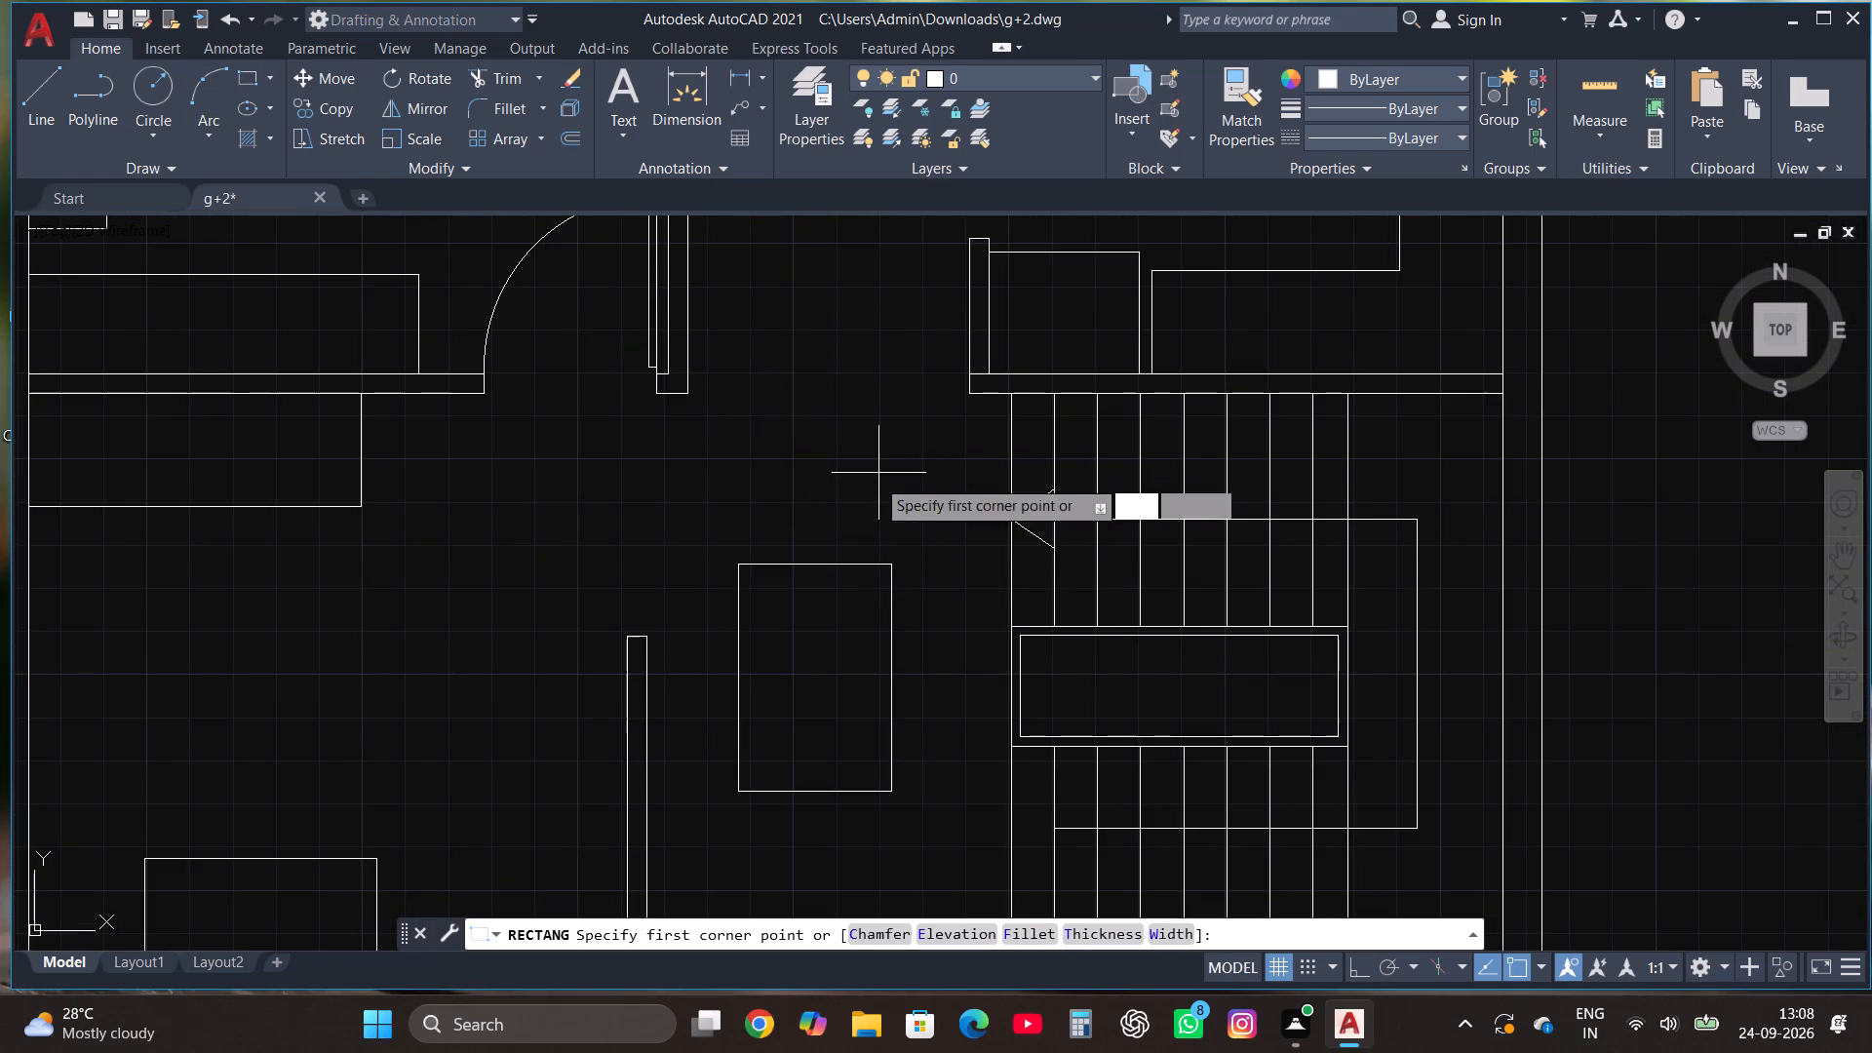
left_click(782, 562)
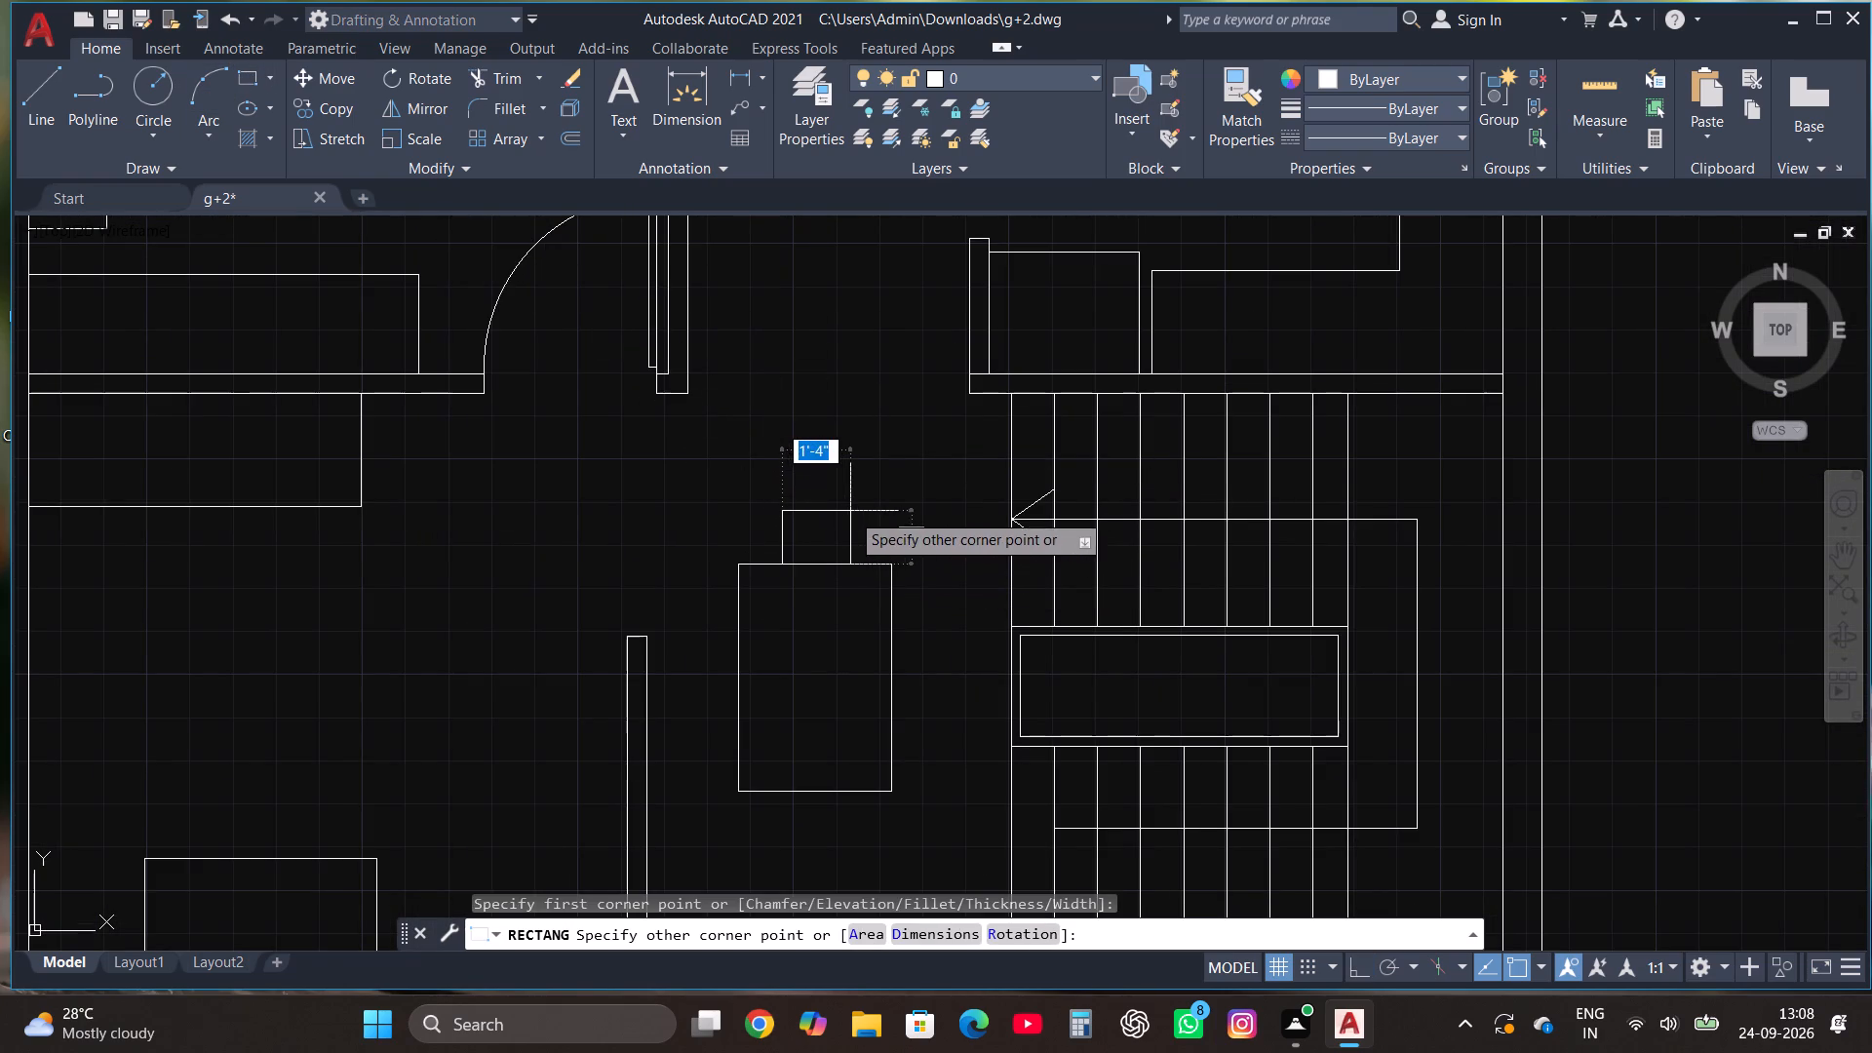
left_click(849, 504)
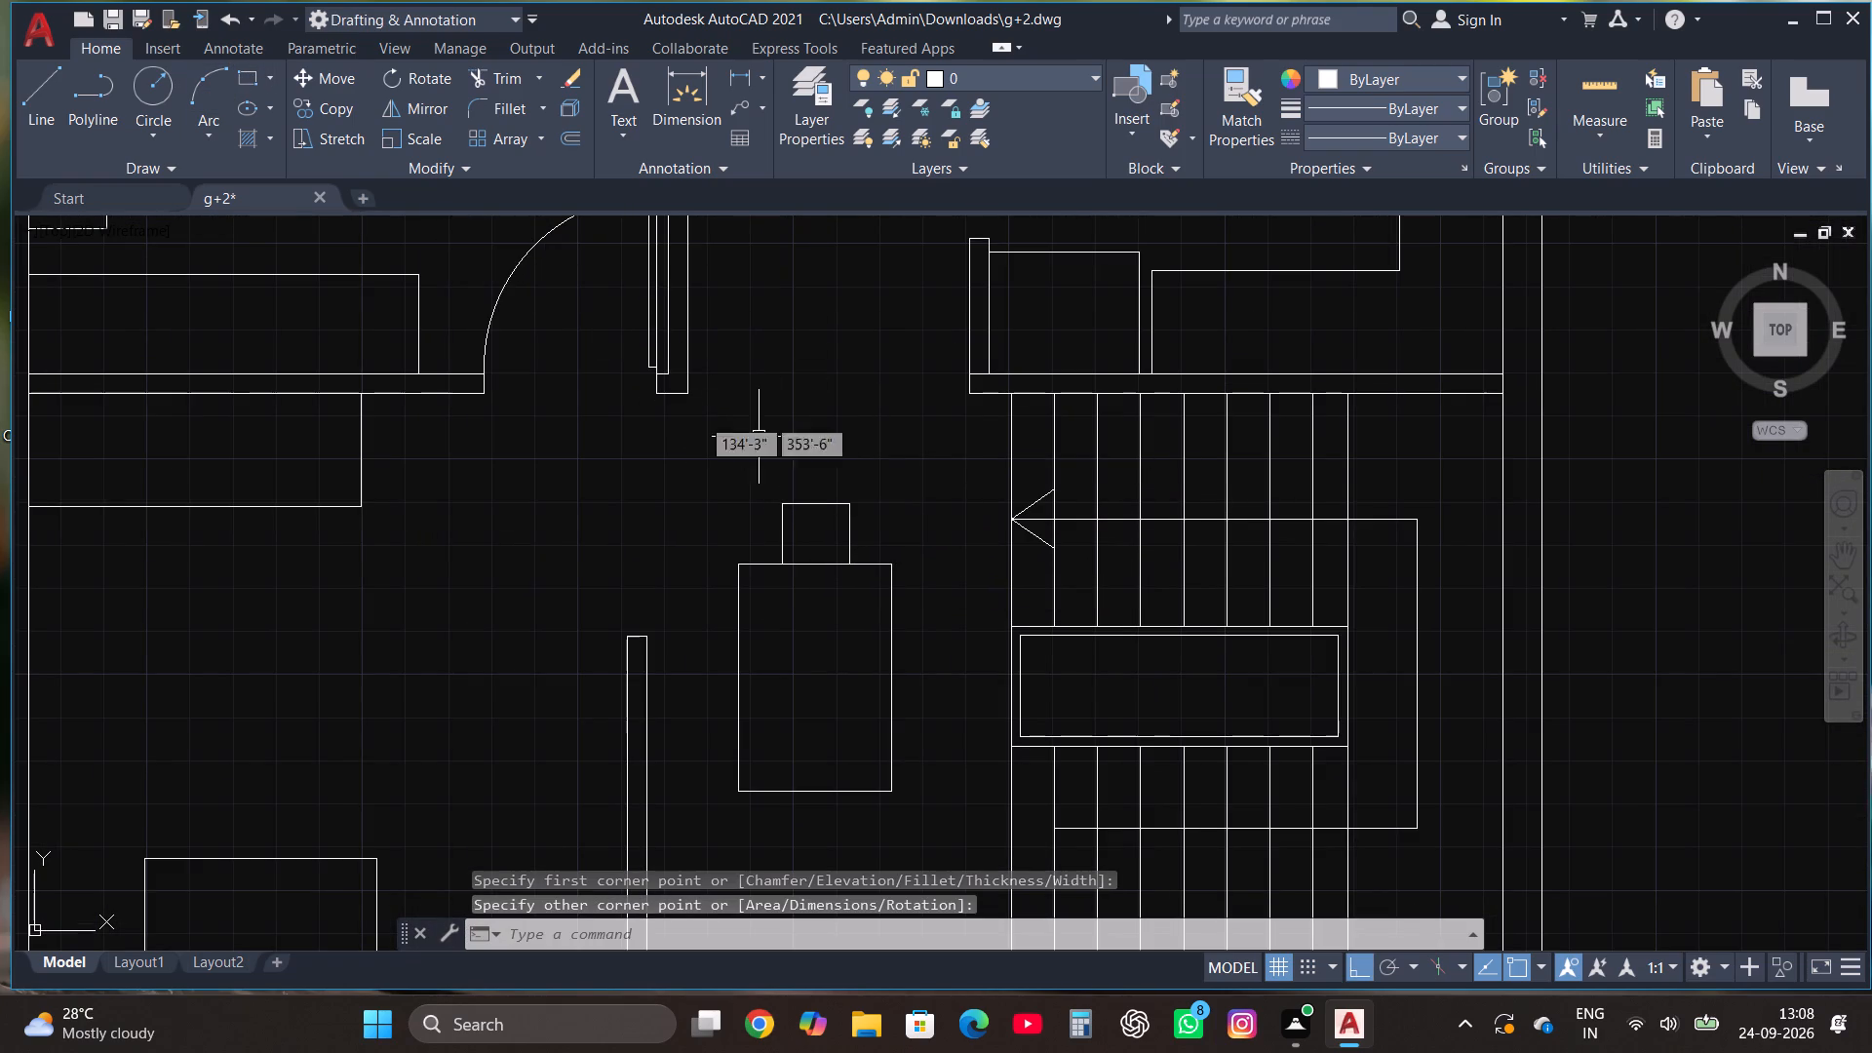
Draw a backrest line across the chair near its outer edge and trim the part extending past the chair.
left_click(37, 82)
scroll(784, 520, "up", 1)
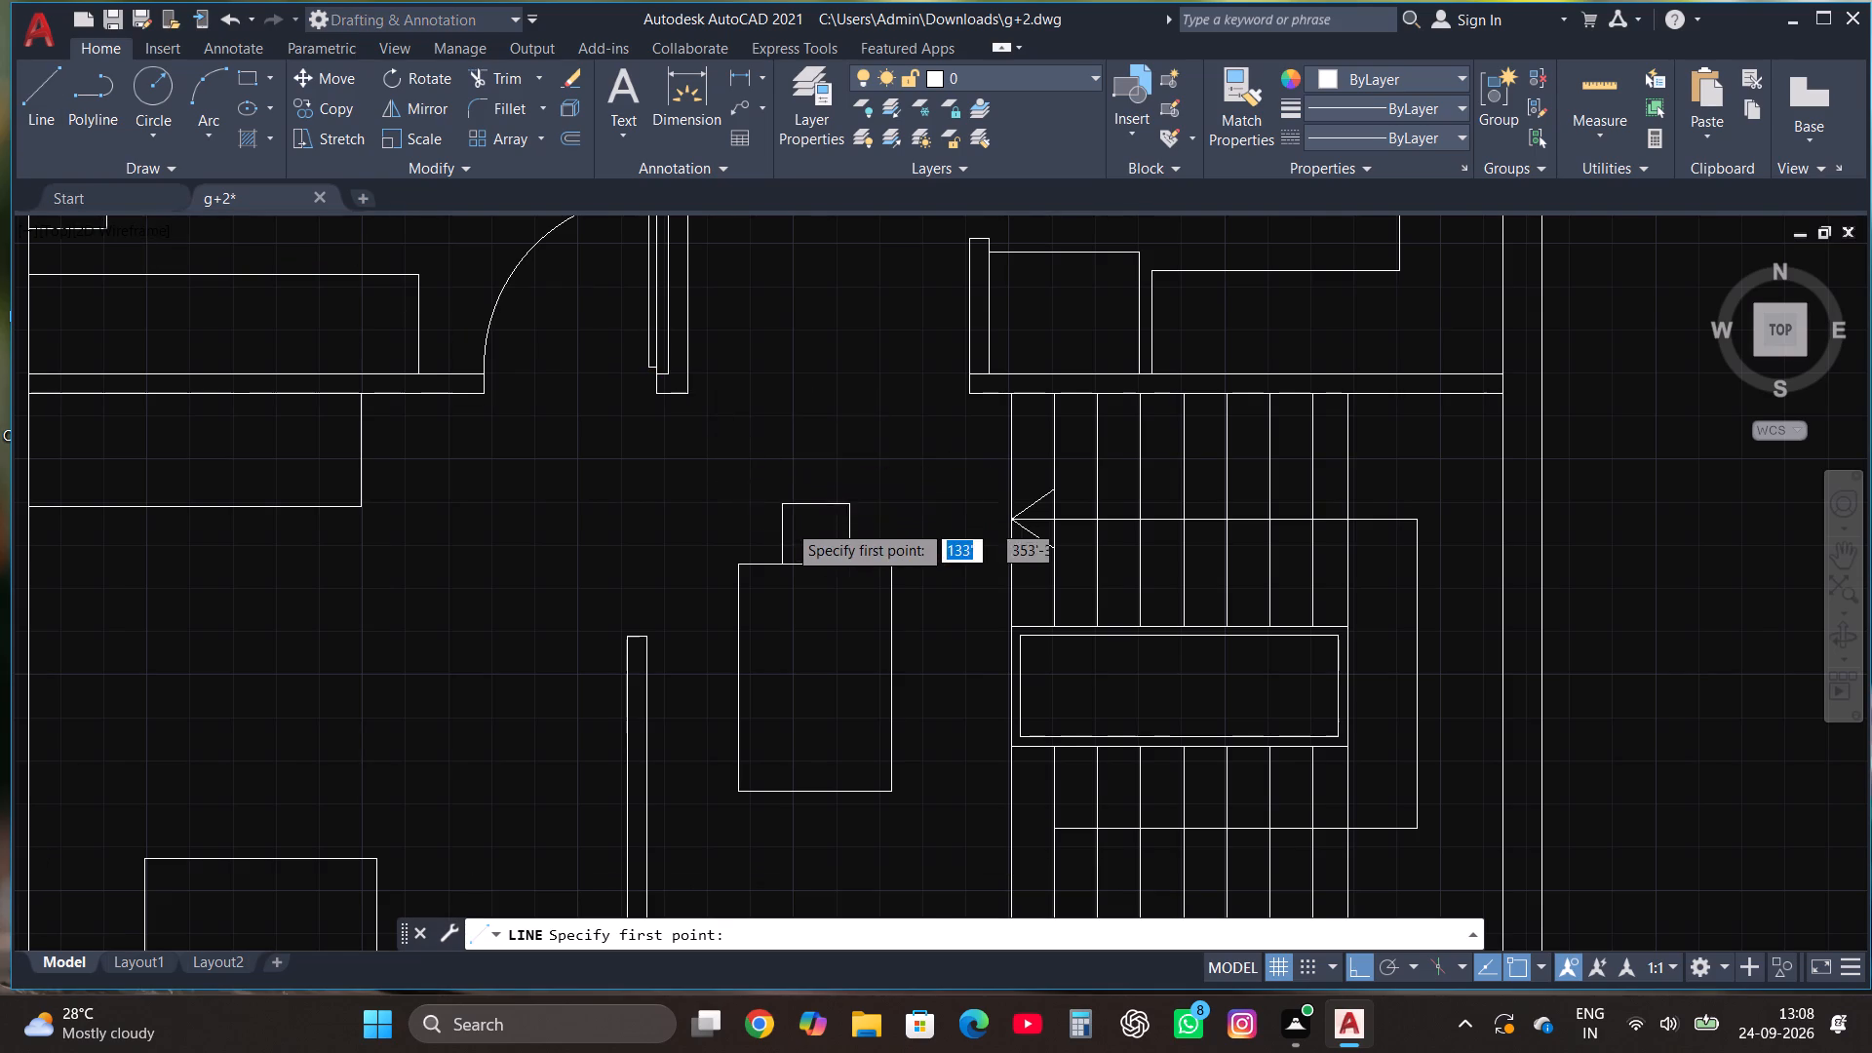
left_click(782, 511)
left_click(939, 513)
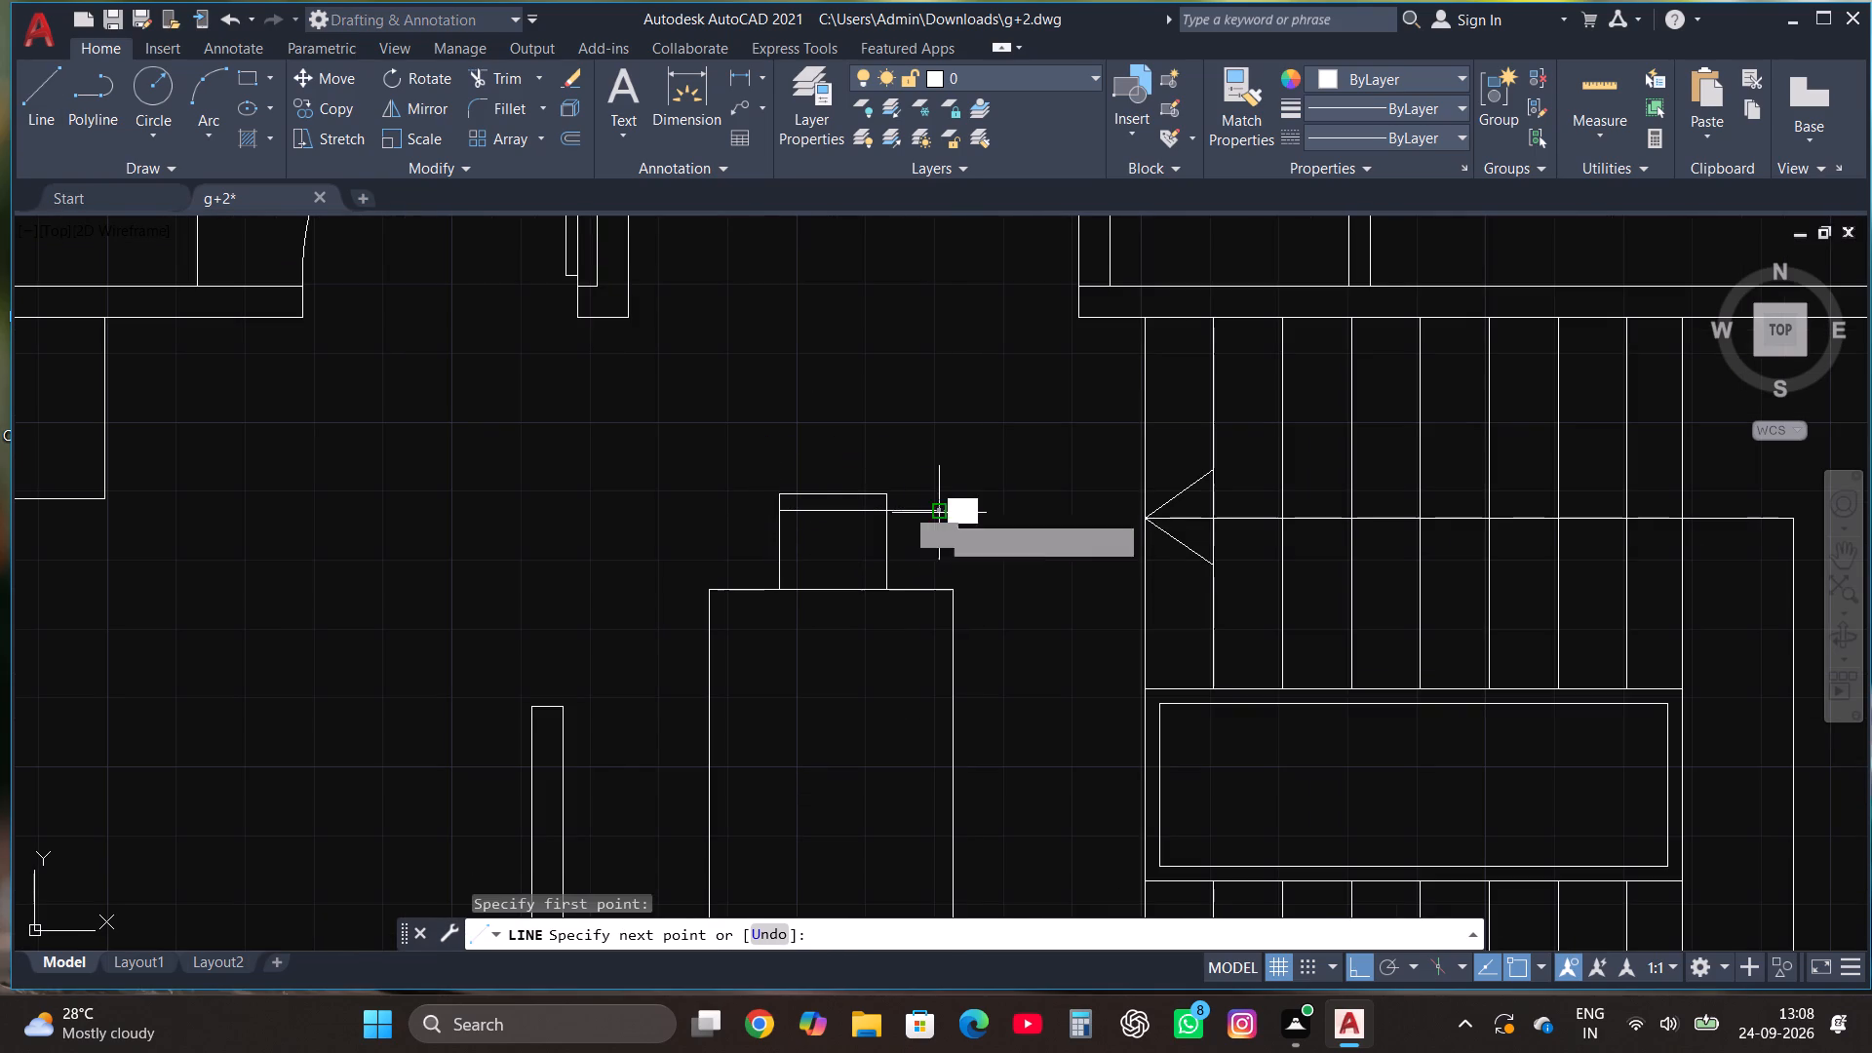
left_click(499, 76)
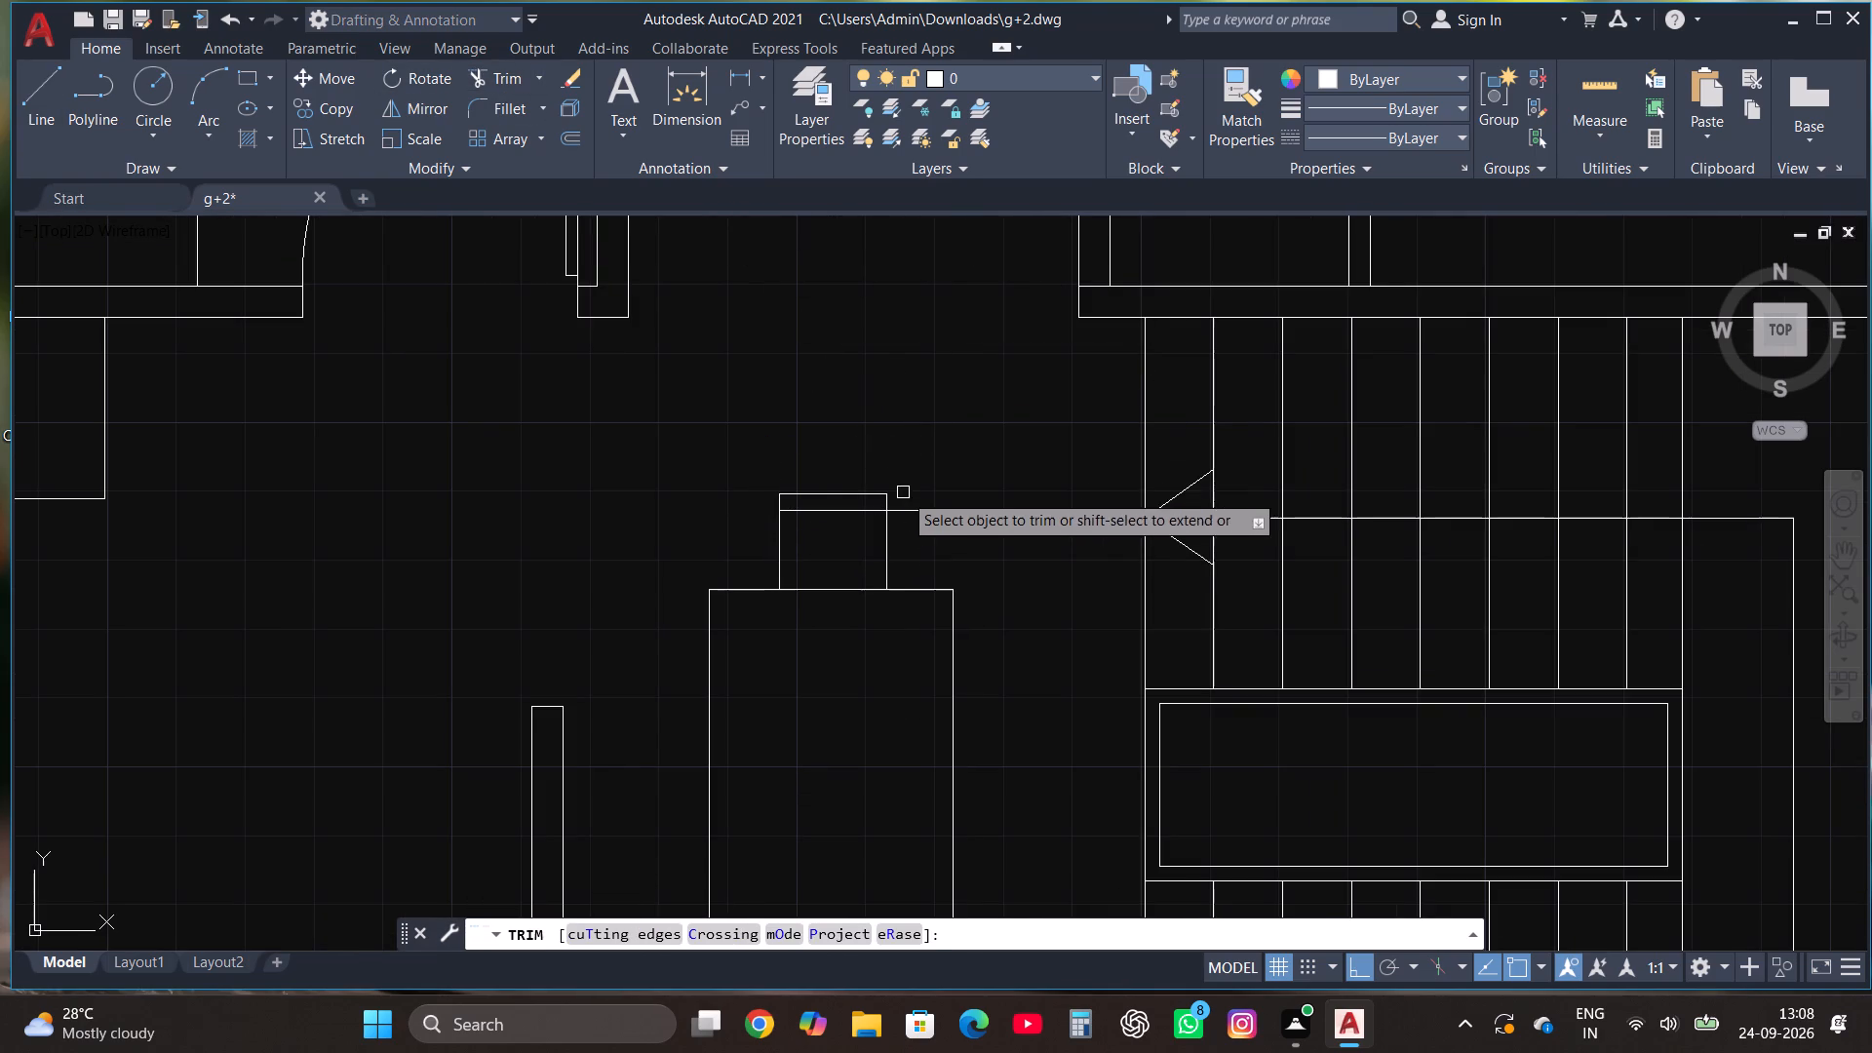
left_click(908, 510)
key("Escape")
Mirror the chair about the table's horizontal centreline to the lower end, keeping the original.
left_click(763, 627)
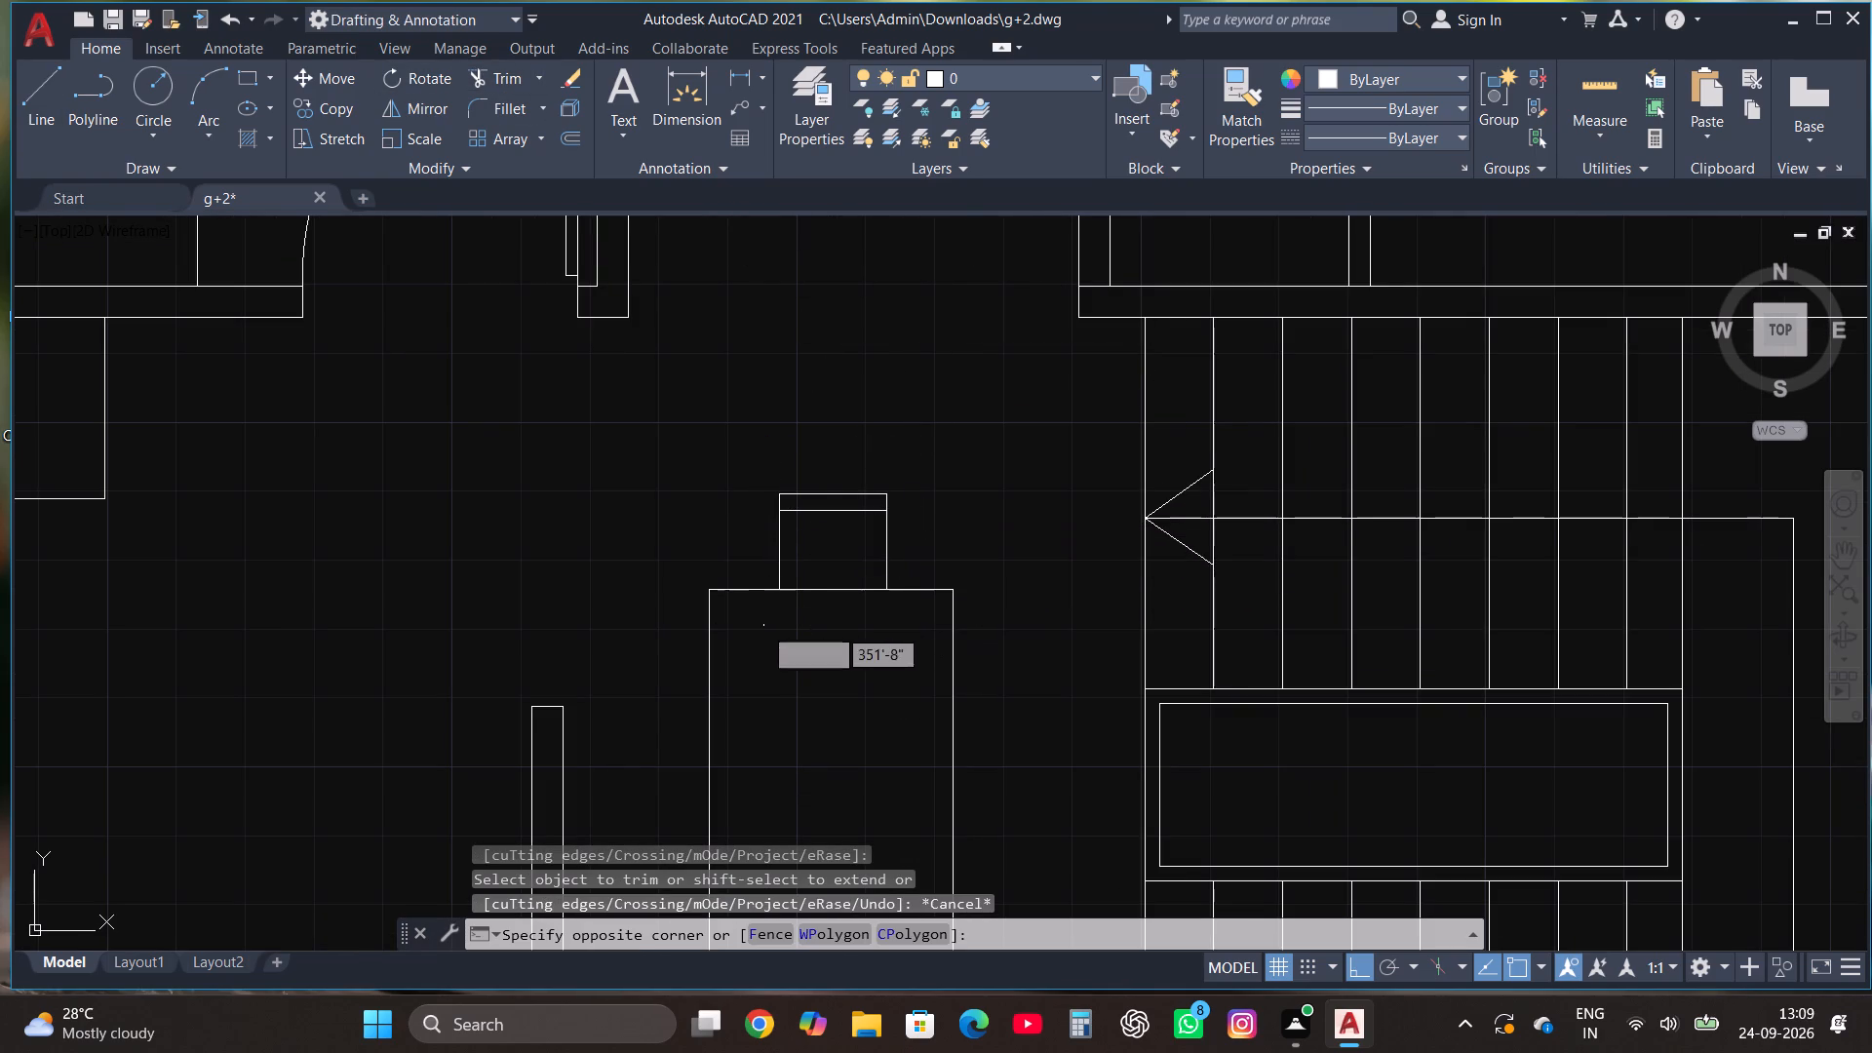
left_click(912, 413)
left_click(430, 106)
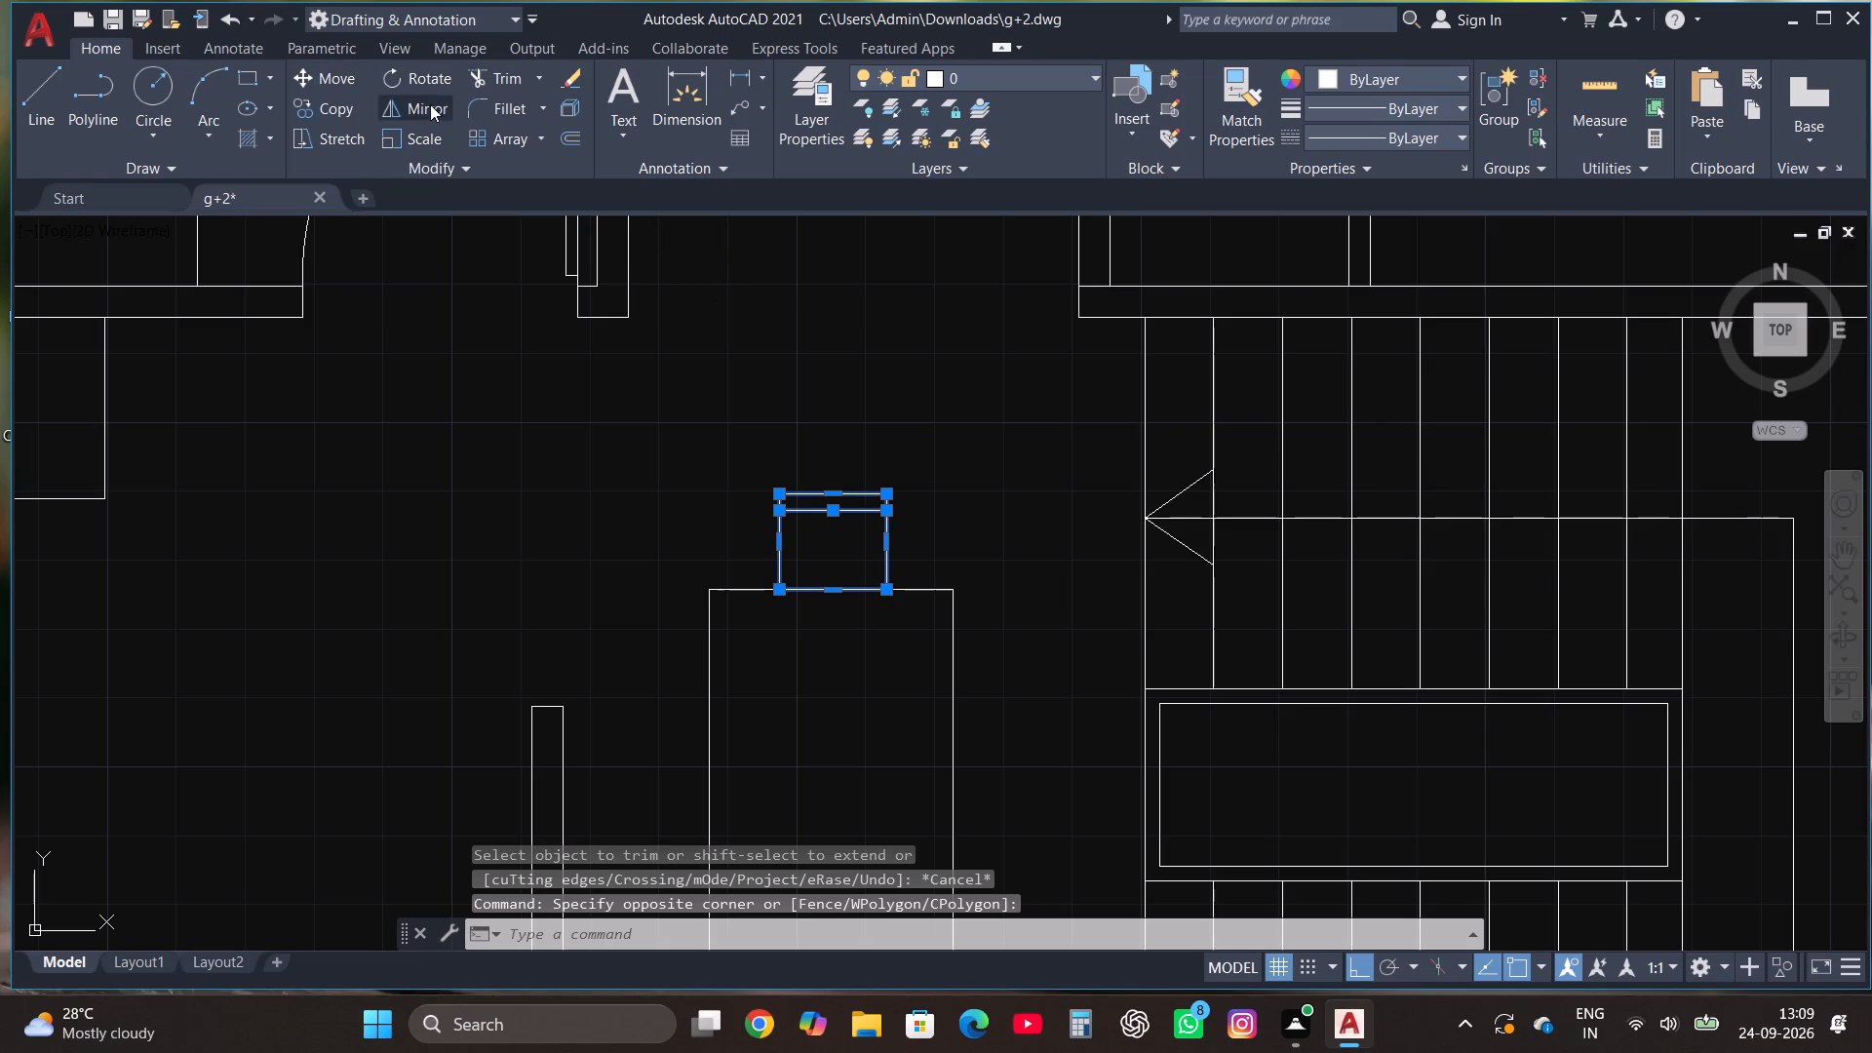
scroll(616, 249, "down", 1)
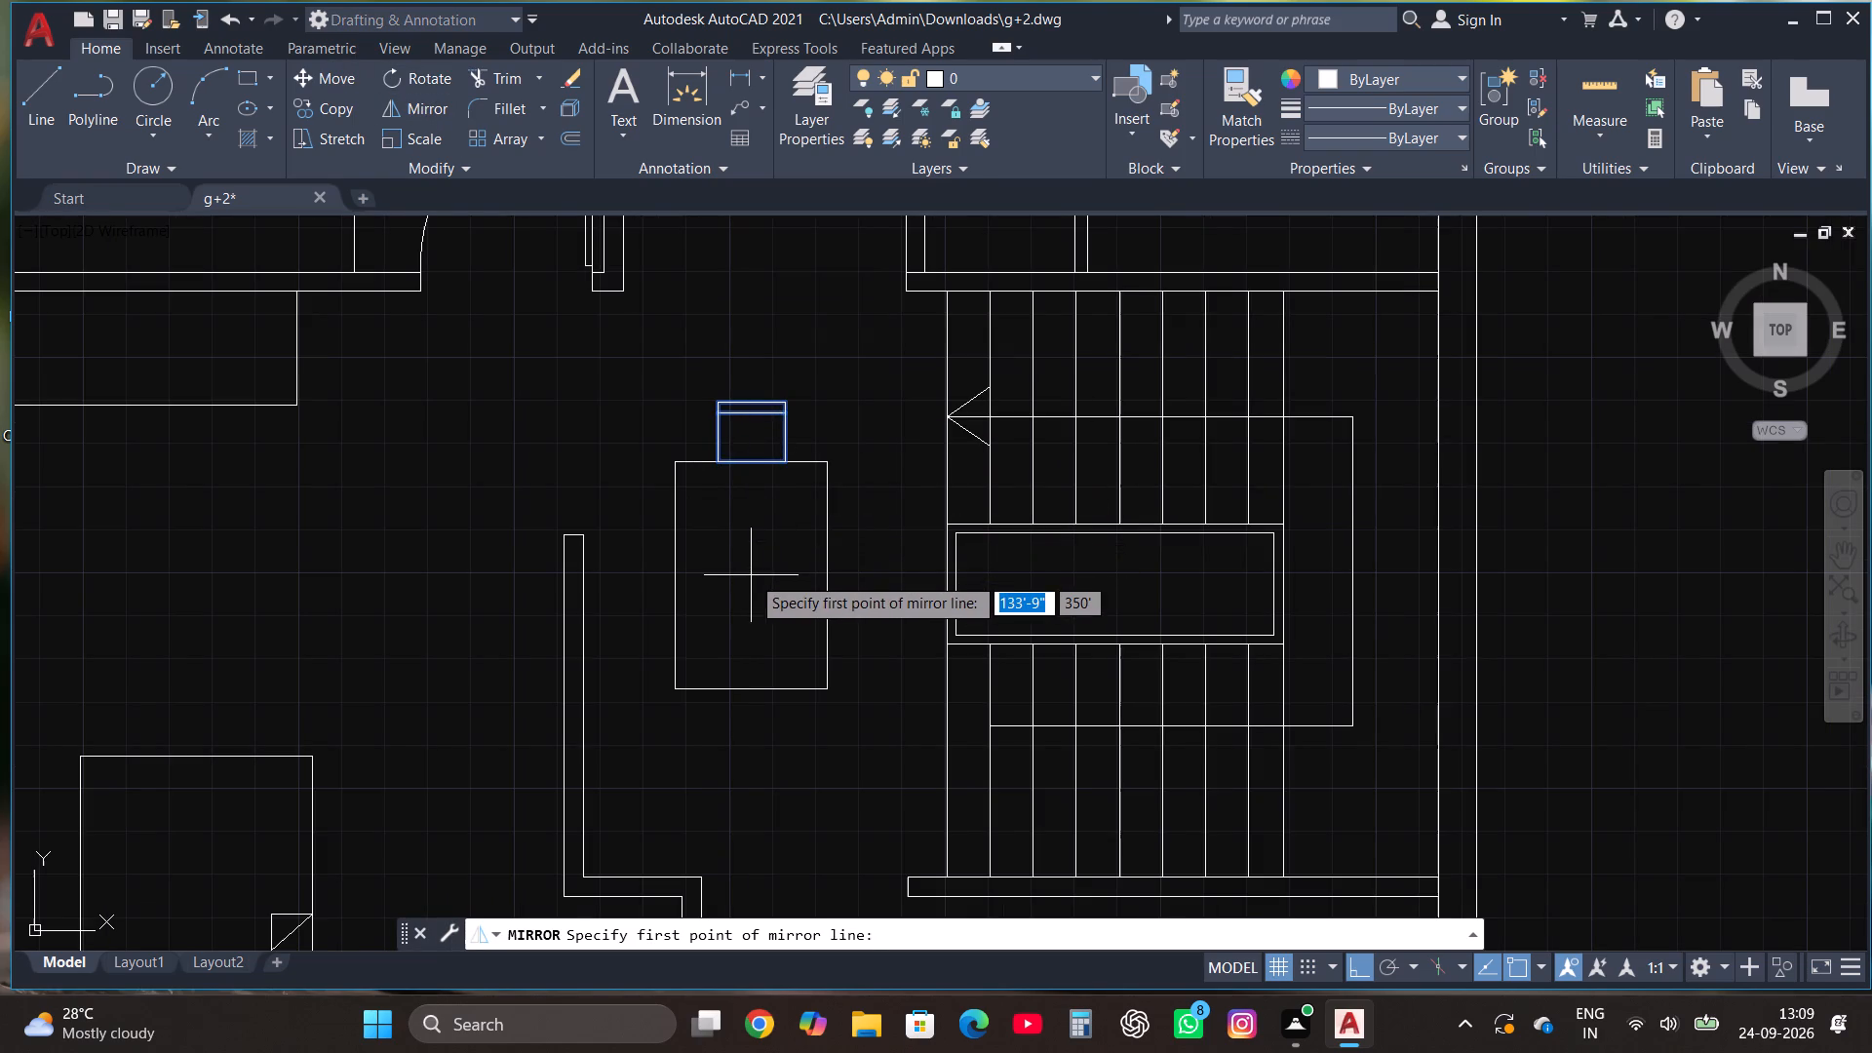
left_click(751, 575)
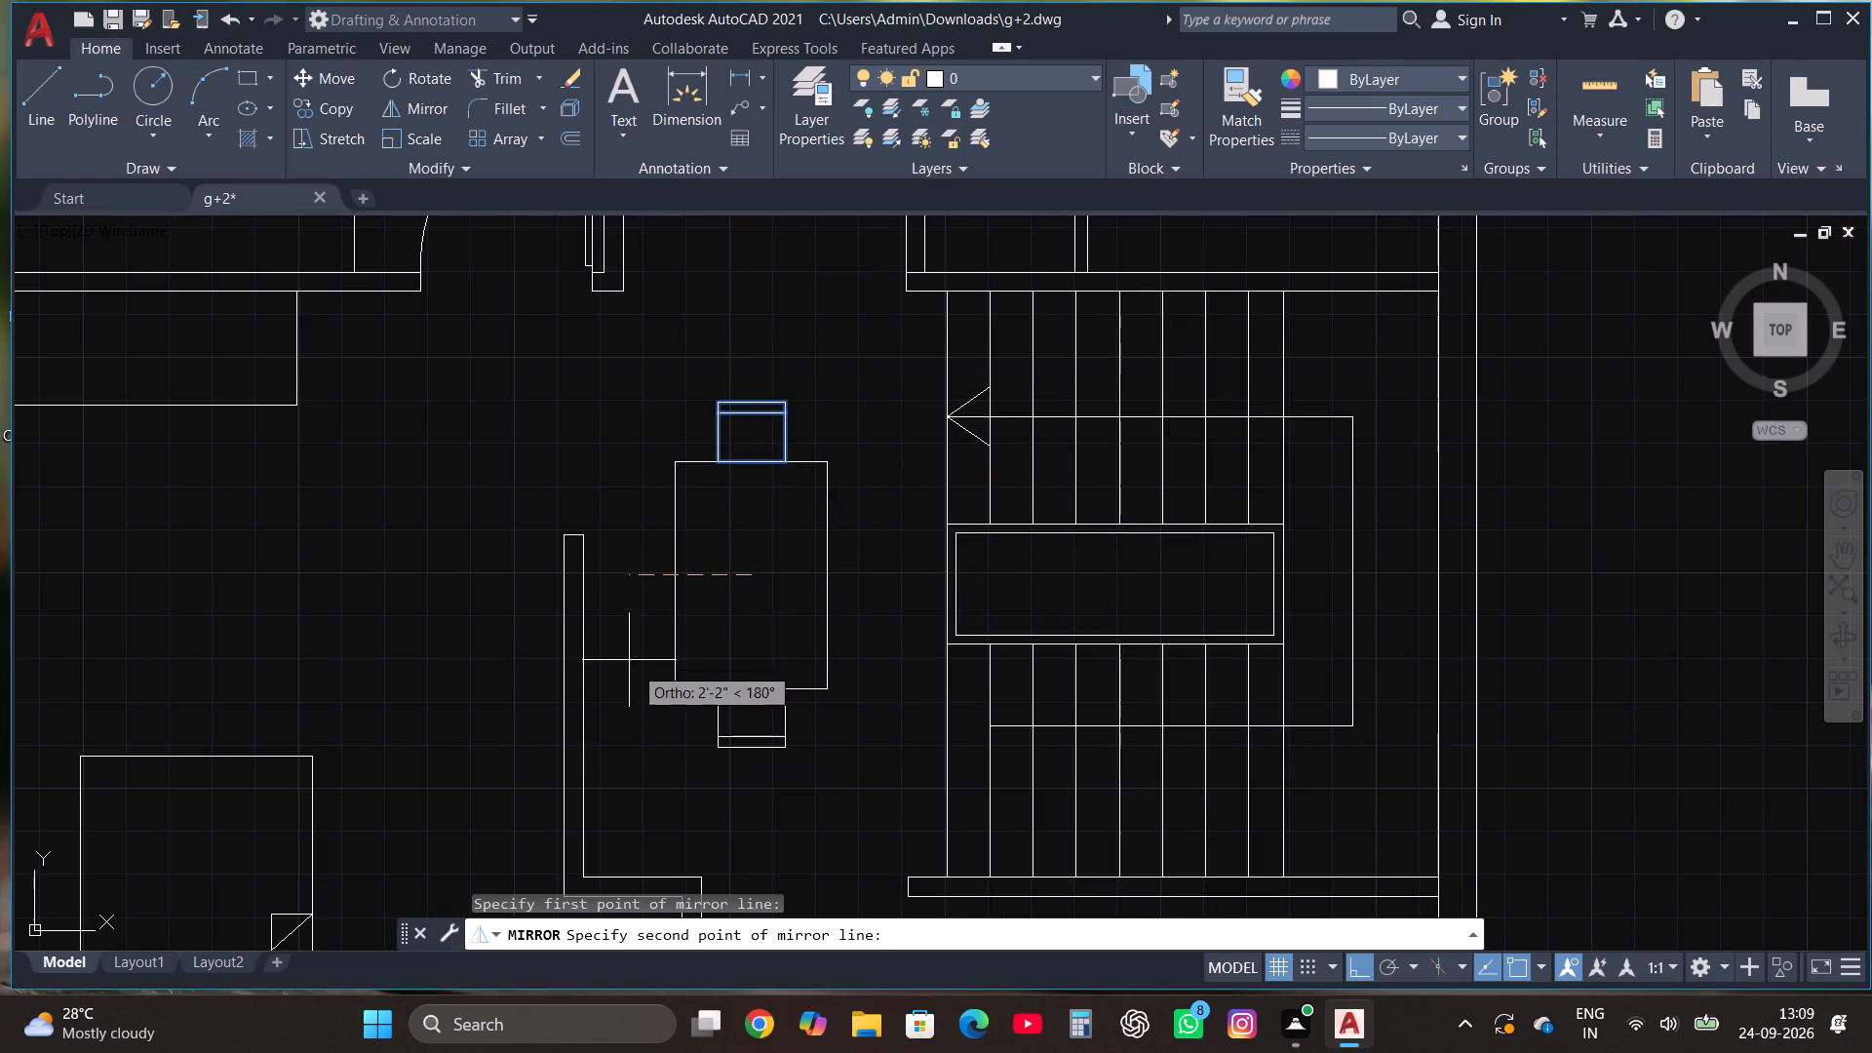
left_click(623, 650)
left_click_drag(686, 735, 623, 650)
Move the lower chair slightly down so its inner edge meets the table's bottom edge.
scroll(662, 706, "up", 2)
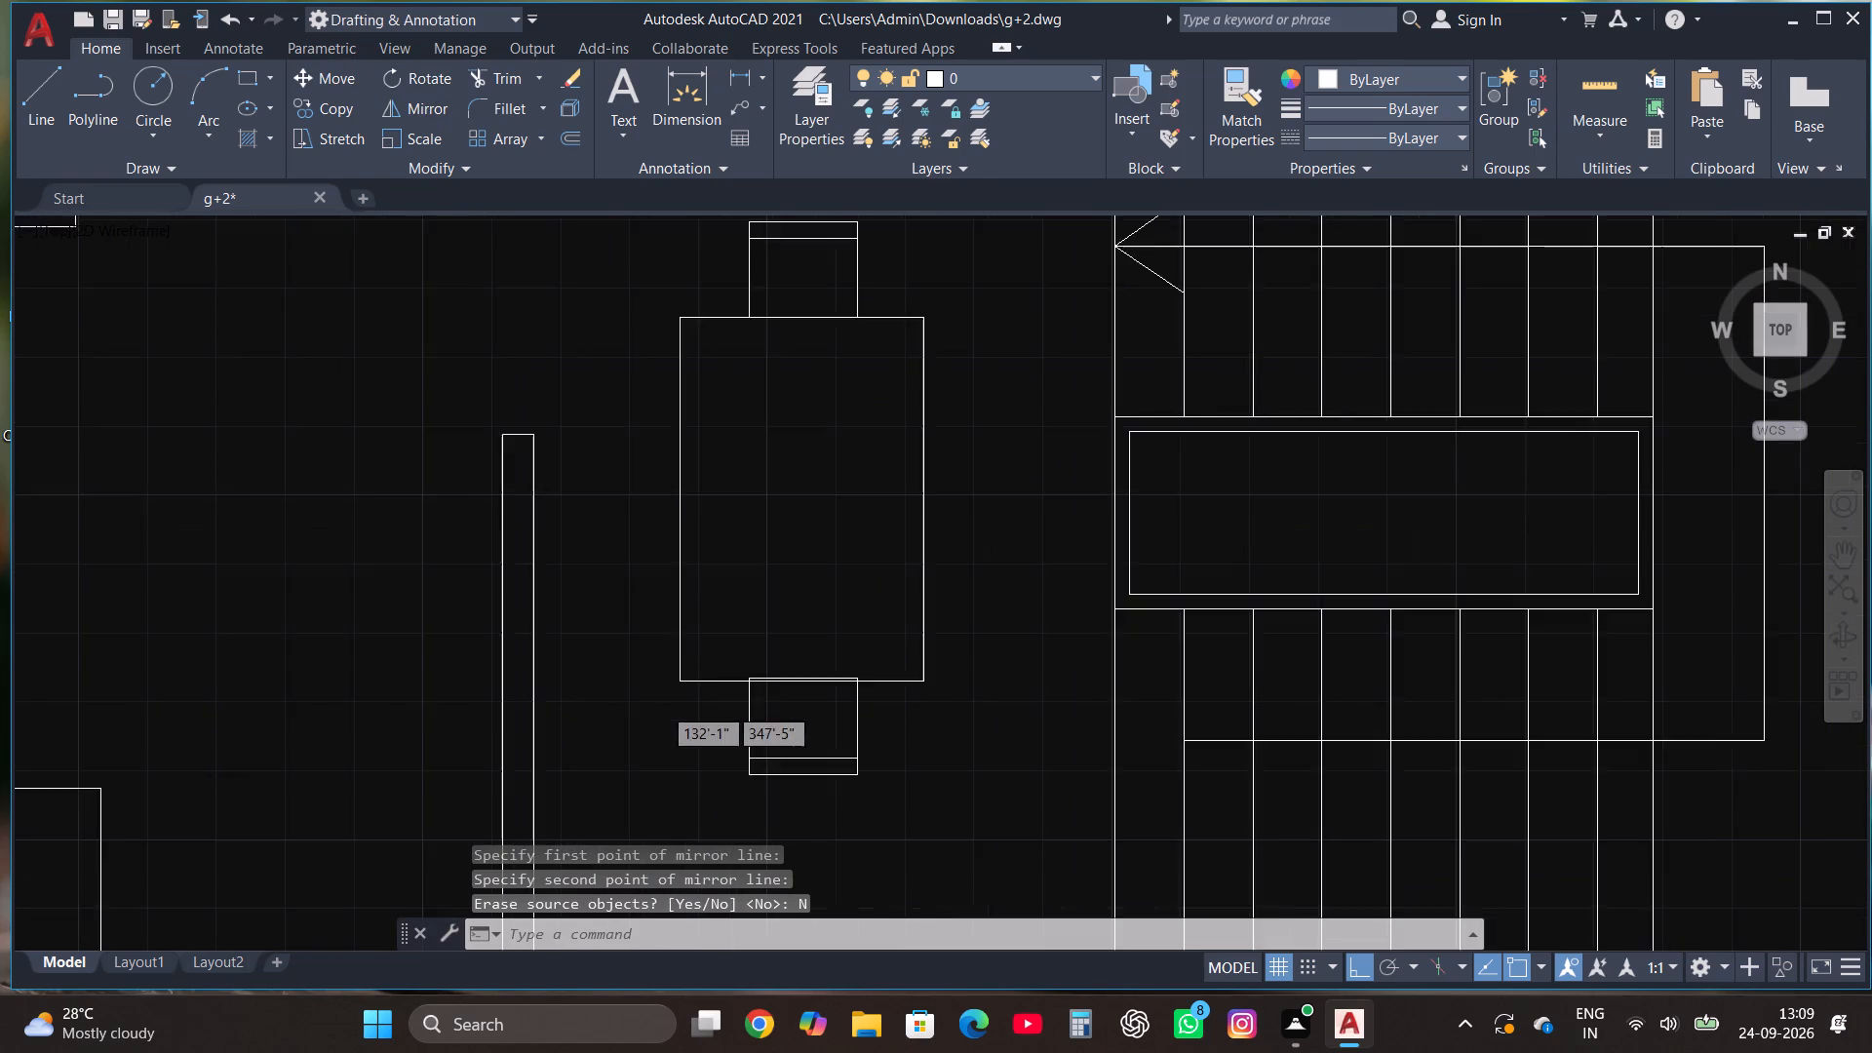
left_click(729, 835)
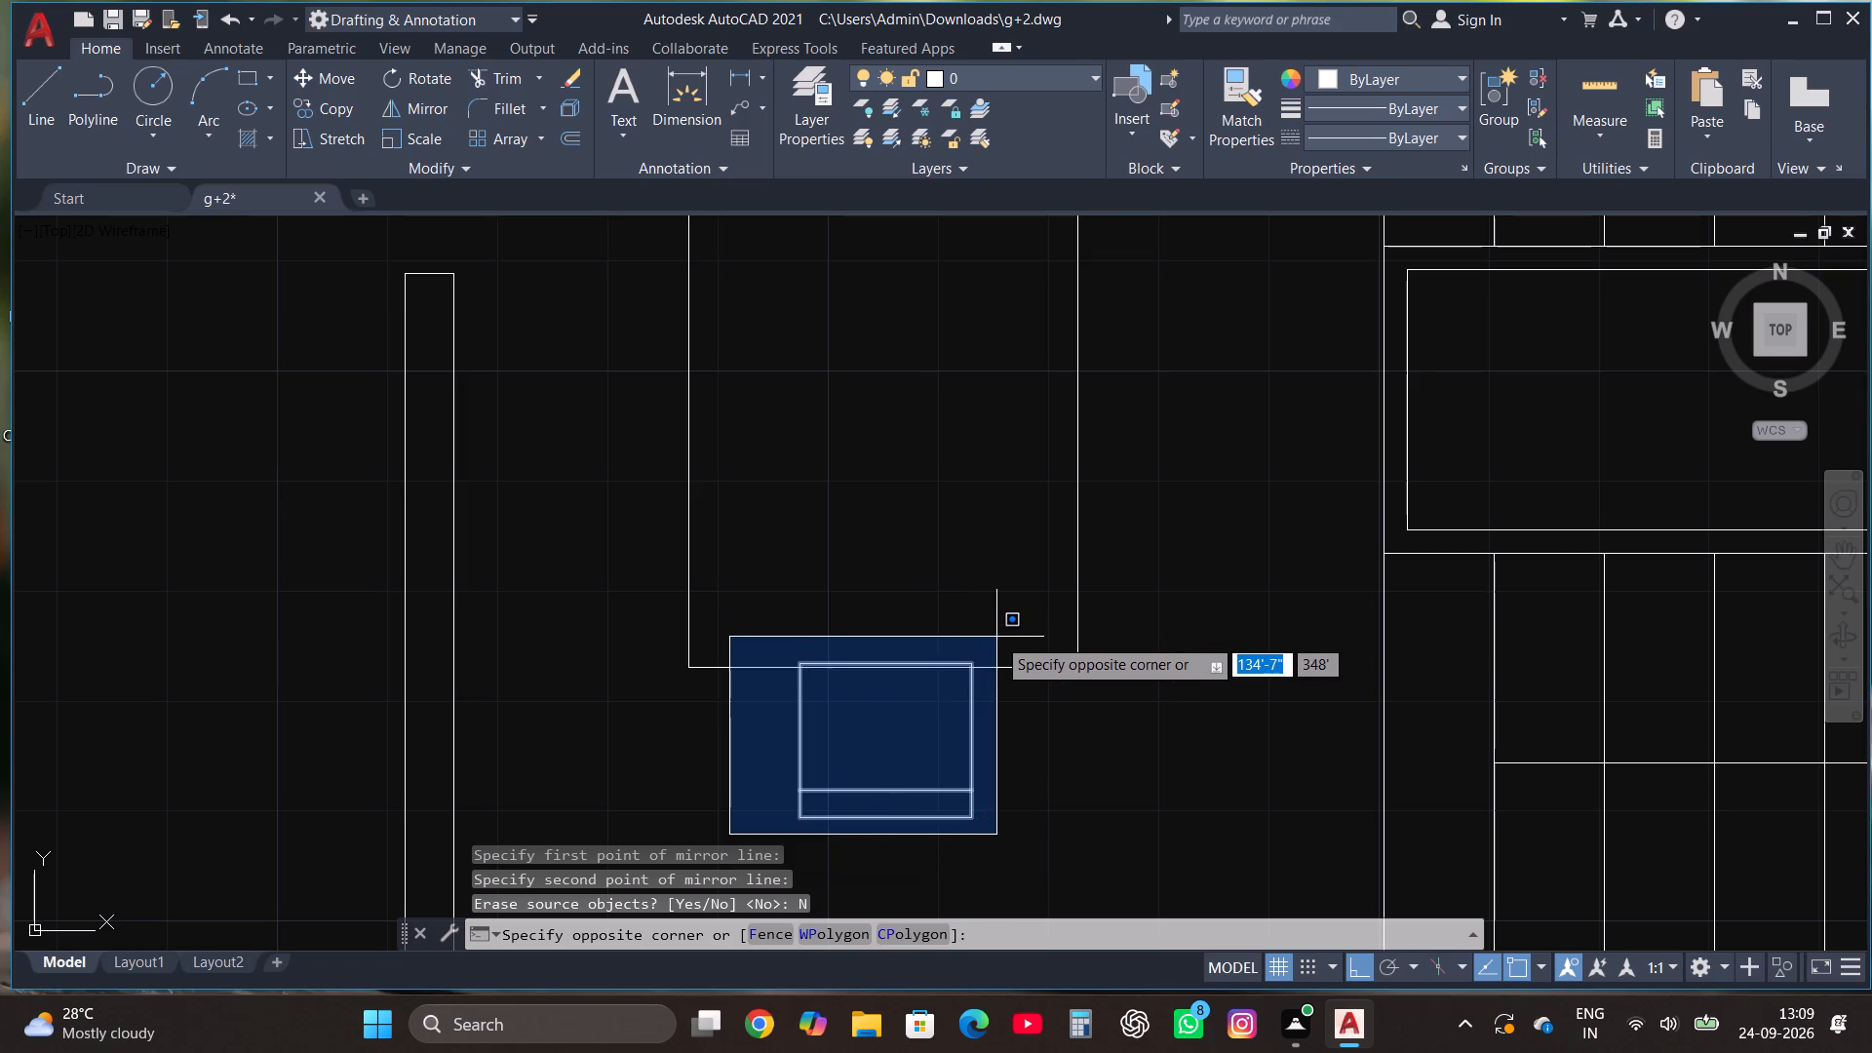
left_click(996, 636)
left_click(330, 85)
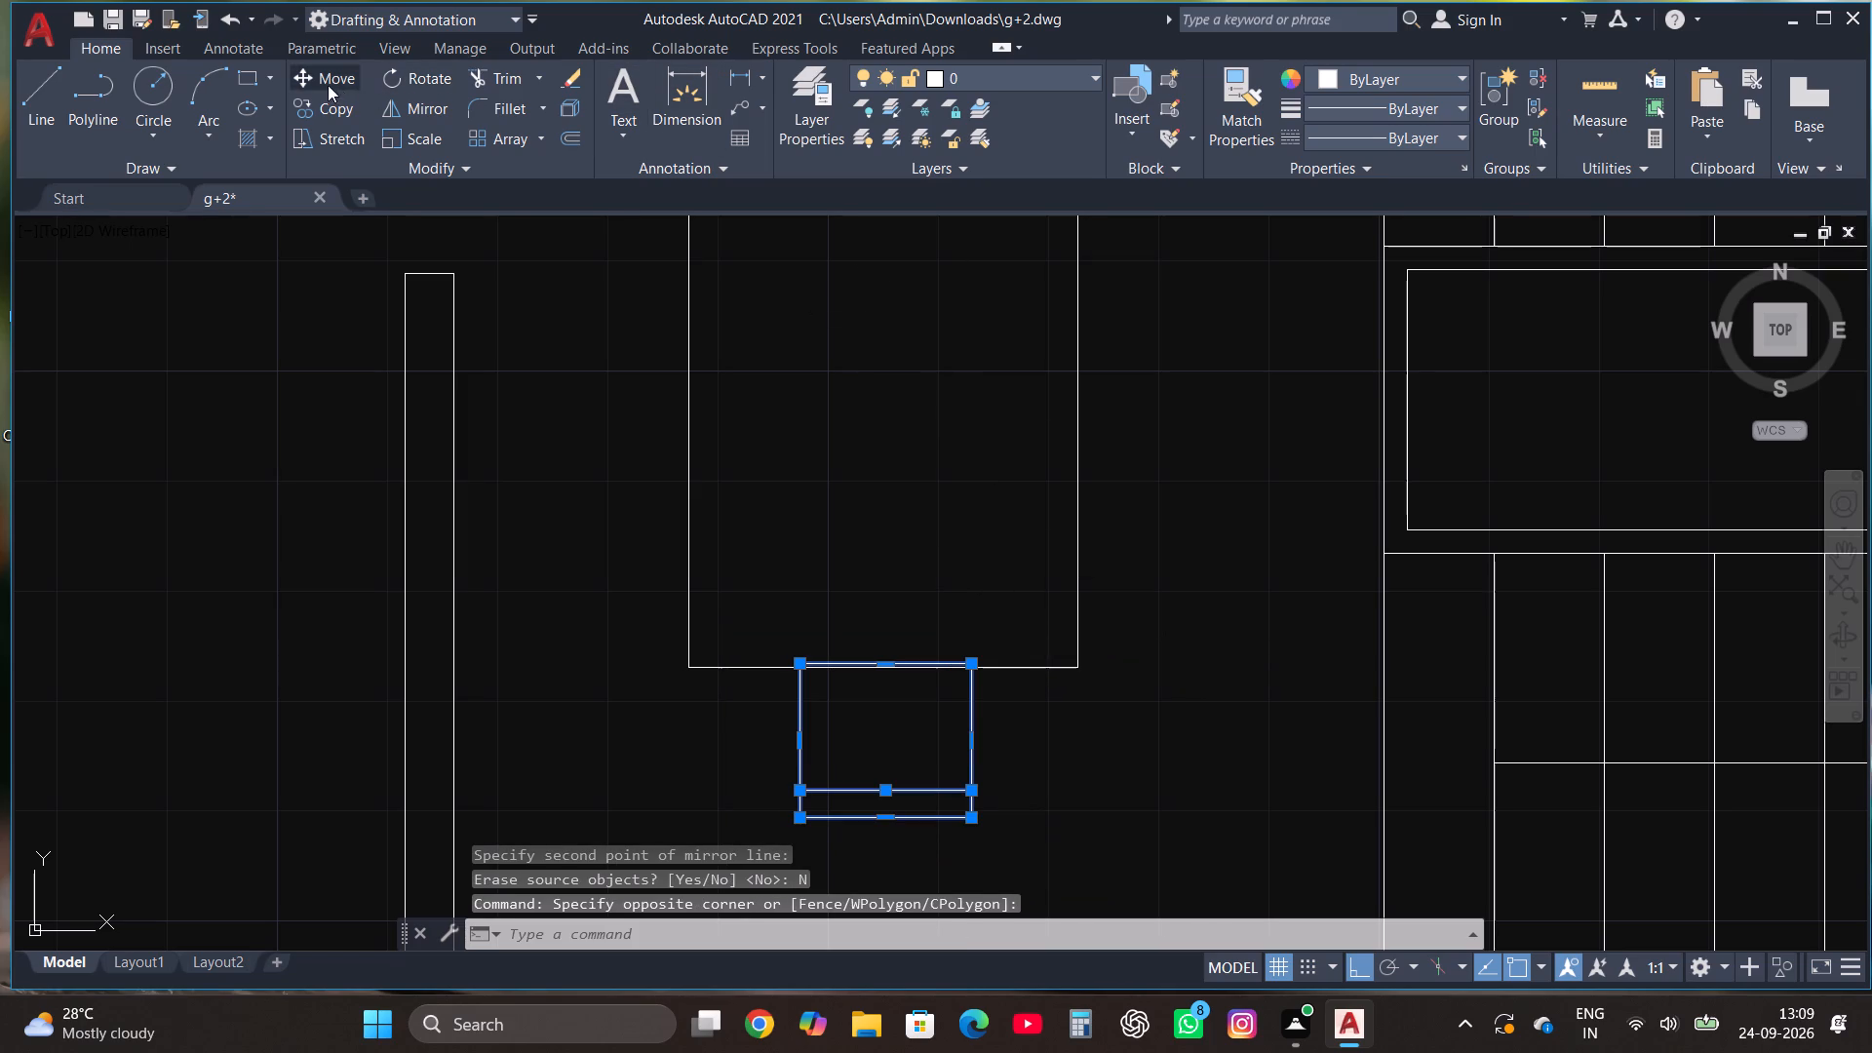
scroll(784, 694, "up", 2)
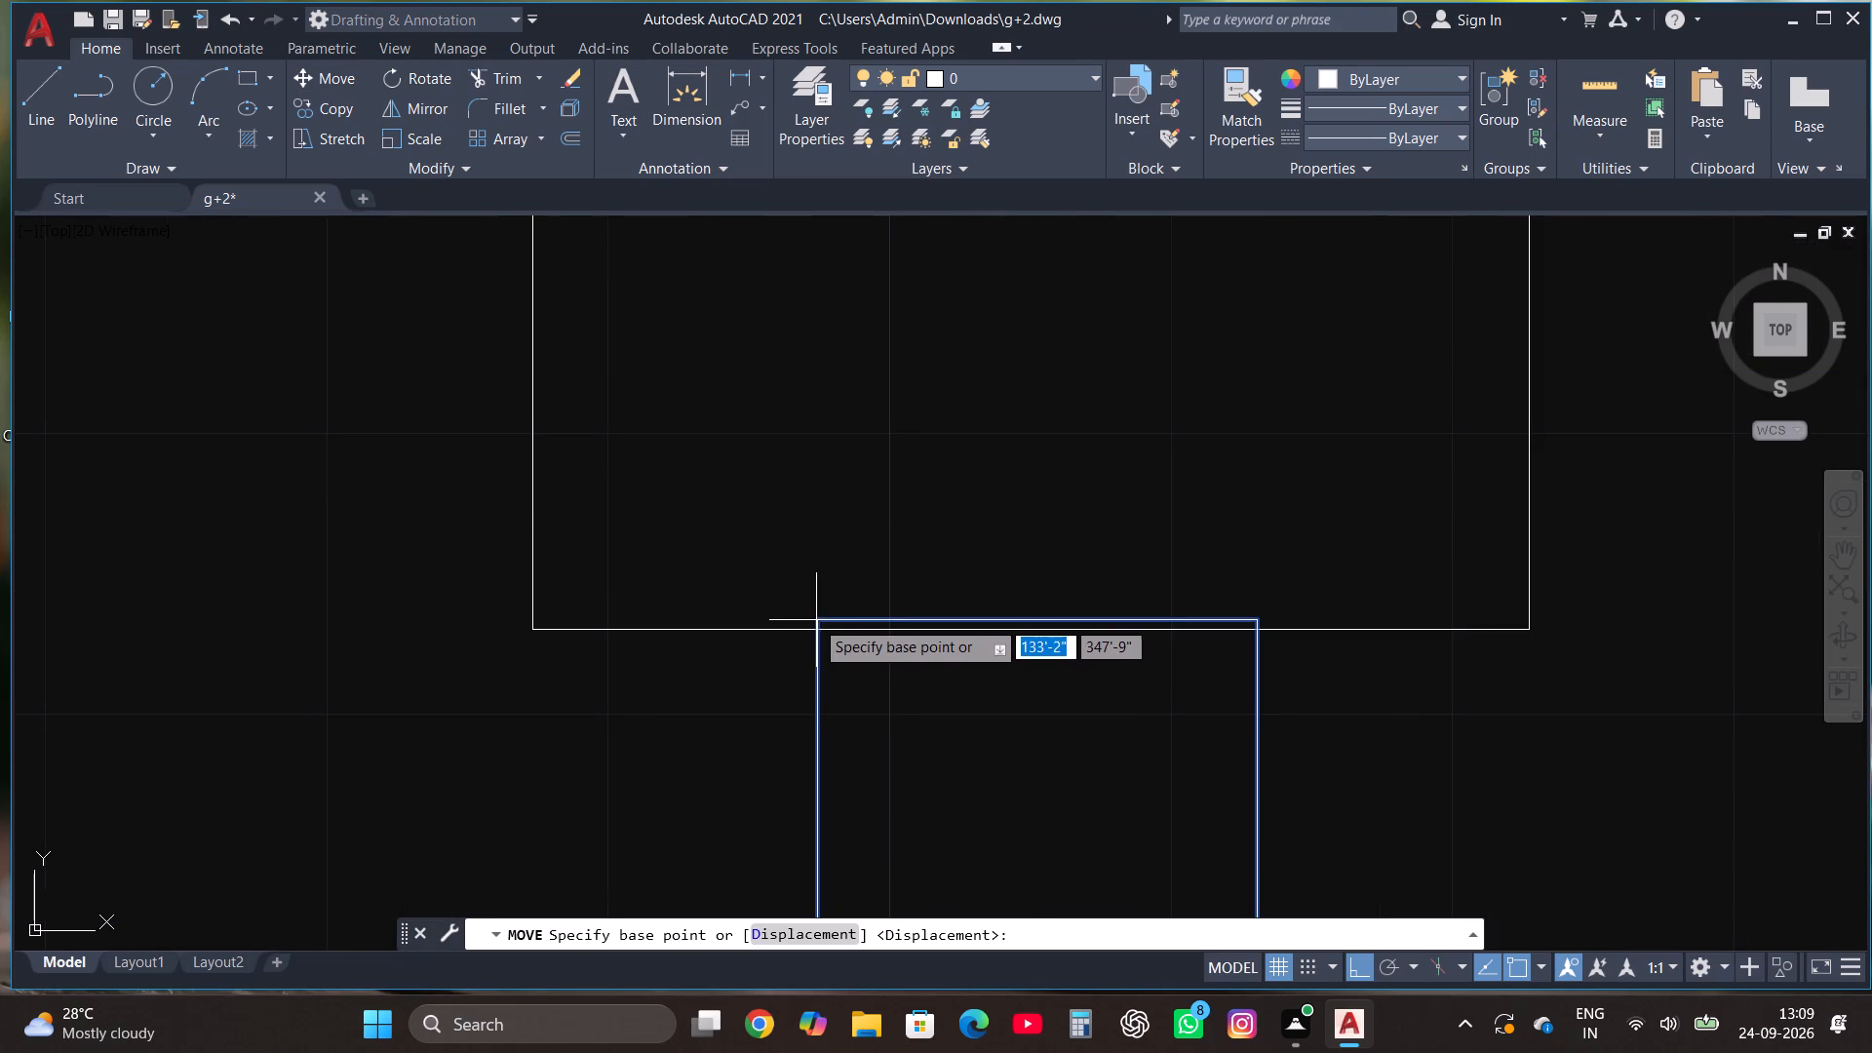
left_click(813, 619)
left_click(820, 633)
Copy the upper chair about 4'-11" to the left, into the open area beside the table.
scroll(774, 606, "down", 4)
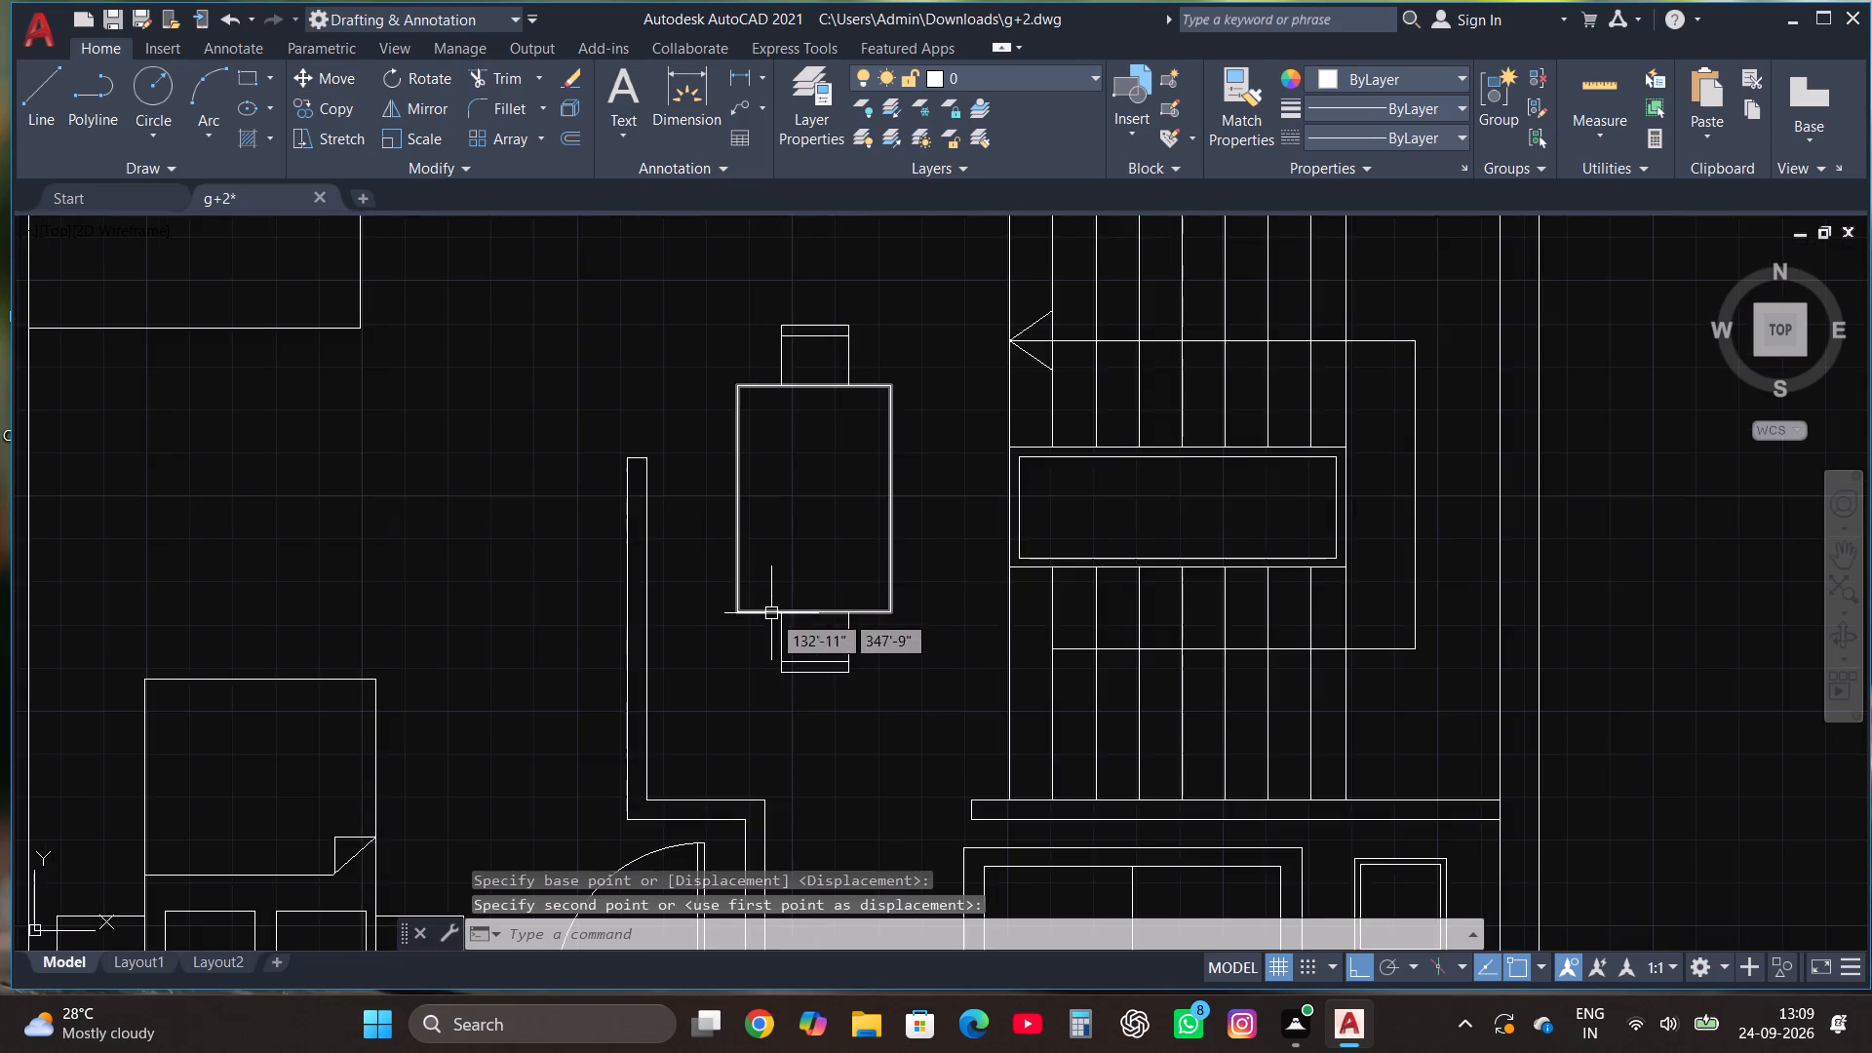
scroll(769, 630, "down", 1)
scroll(774, 453, "up", 2)
left_click(761, 529)
left_click(911, 368)
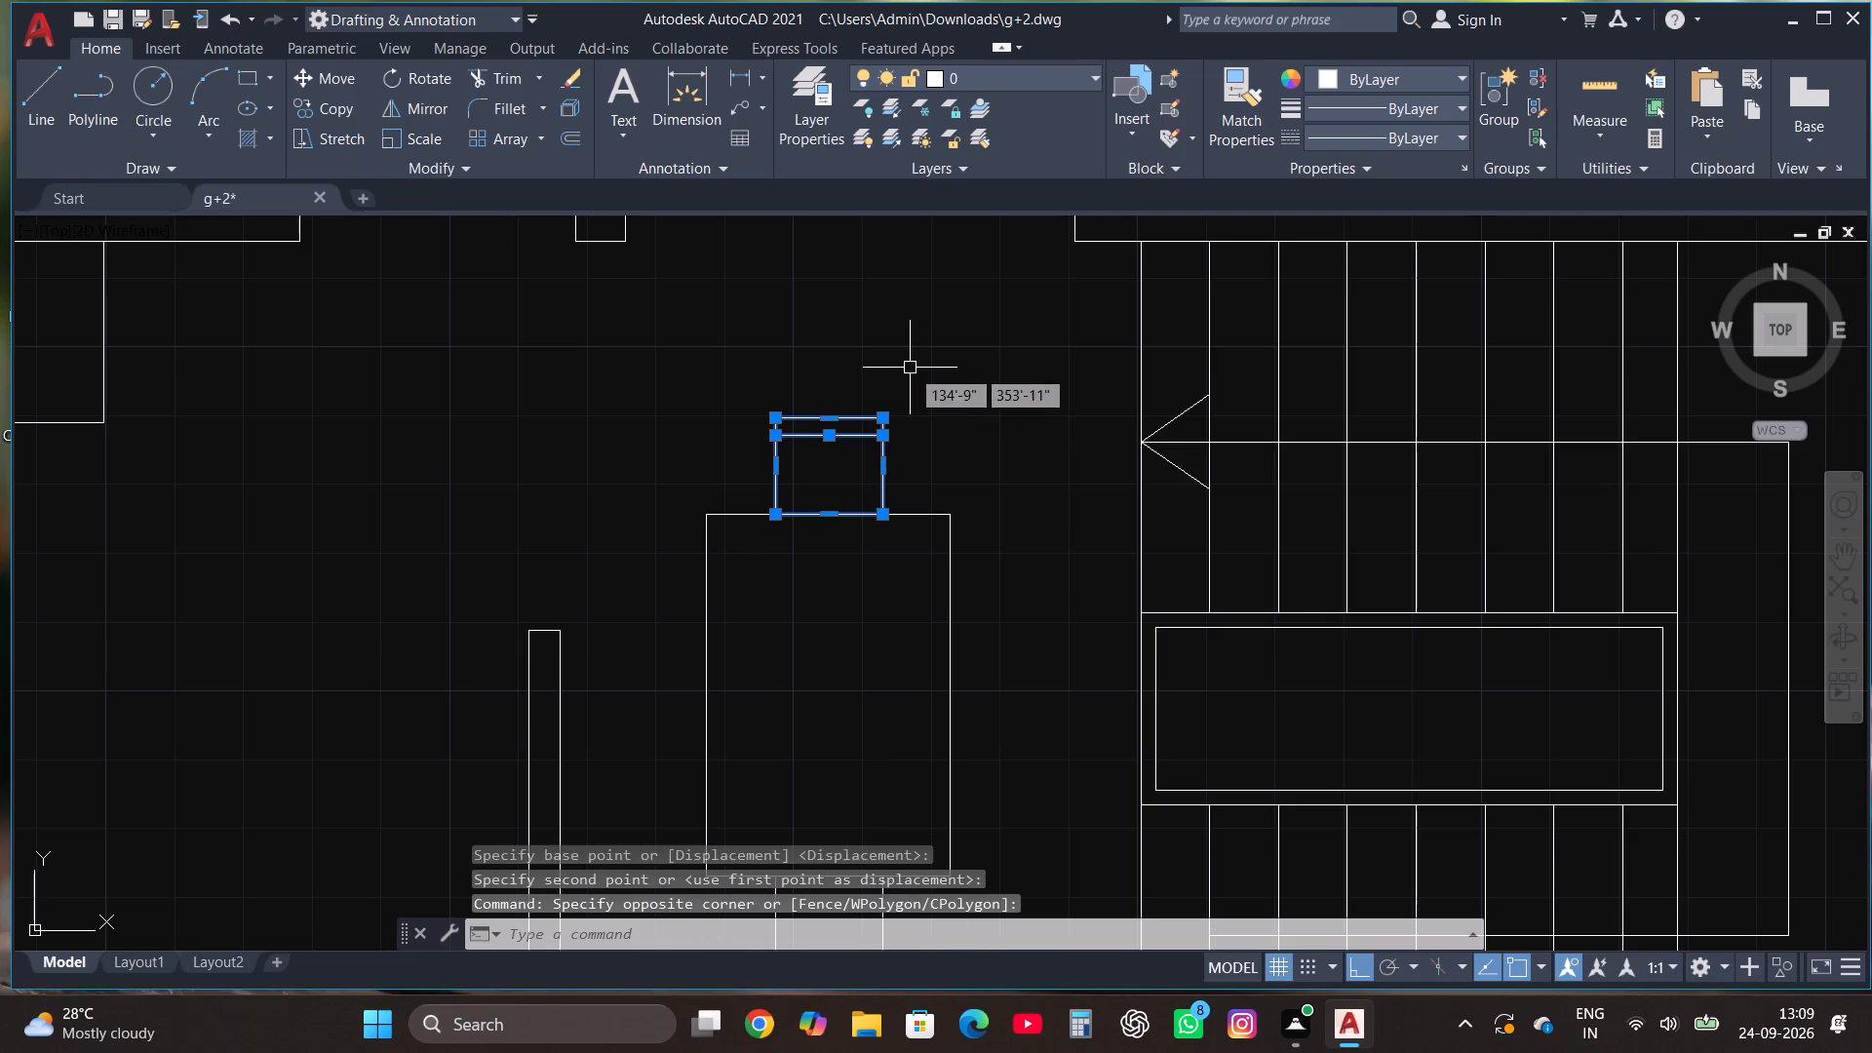
left_click(331, 106)
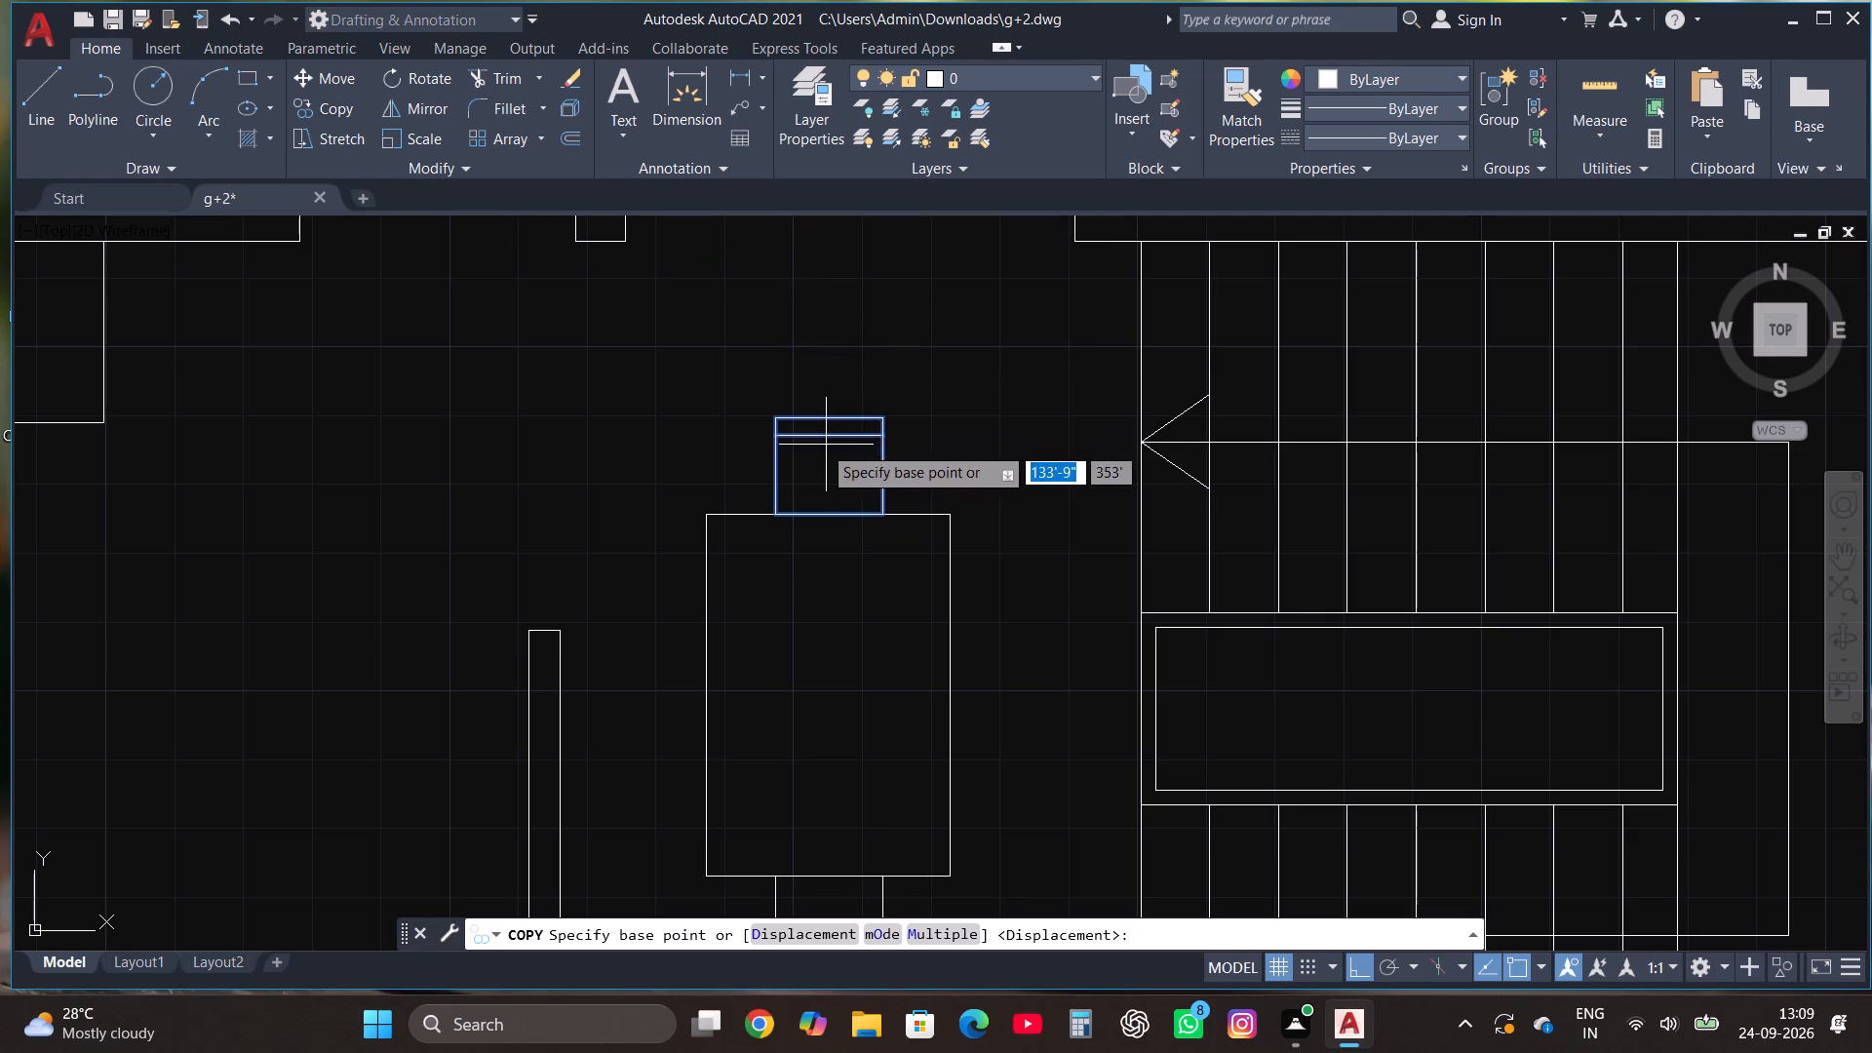
left_click(822, 445)
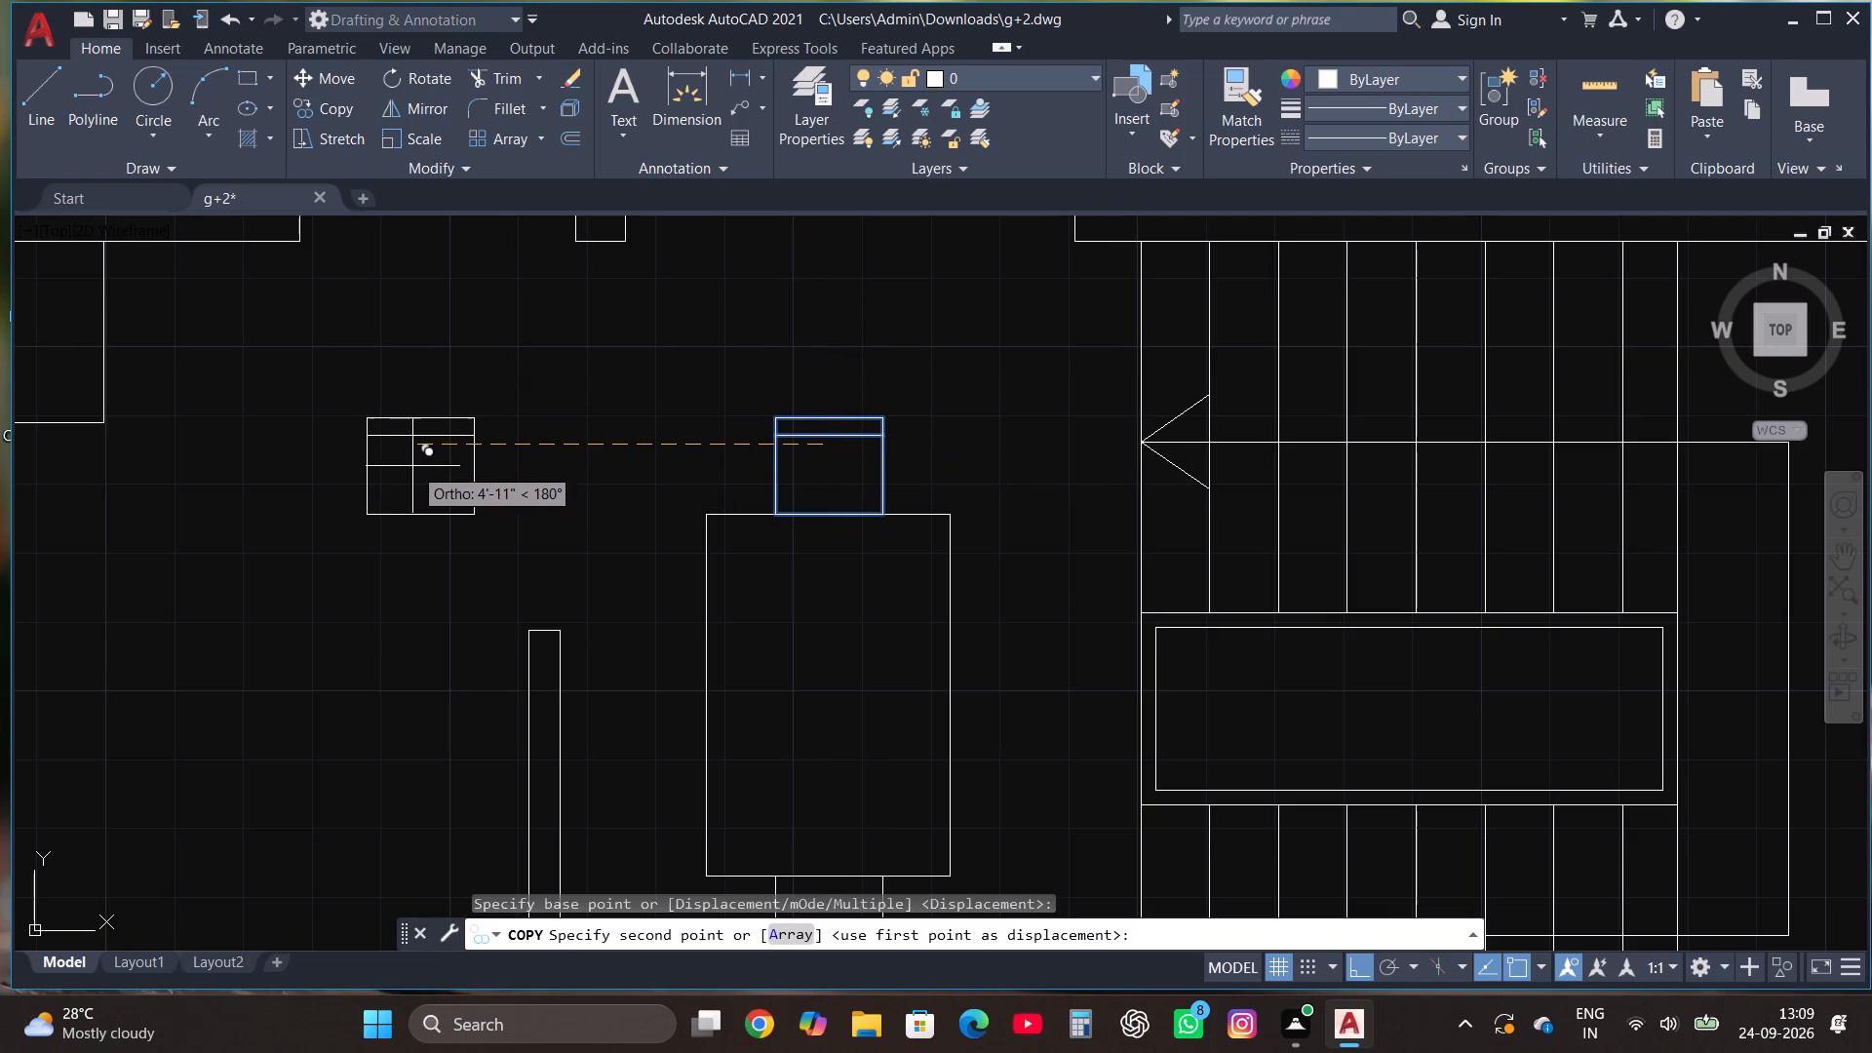
left_click(411, 465)
Rotate the copied chair to 270° so its backrest faces right.
left_click(306, 530)
left_click(504, 388)
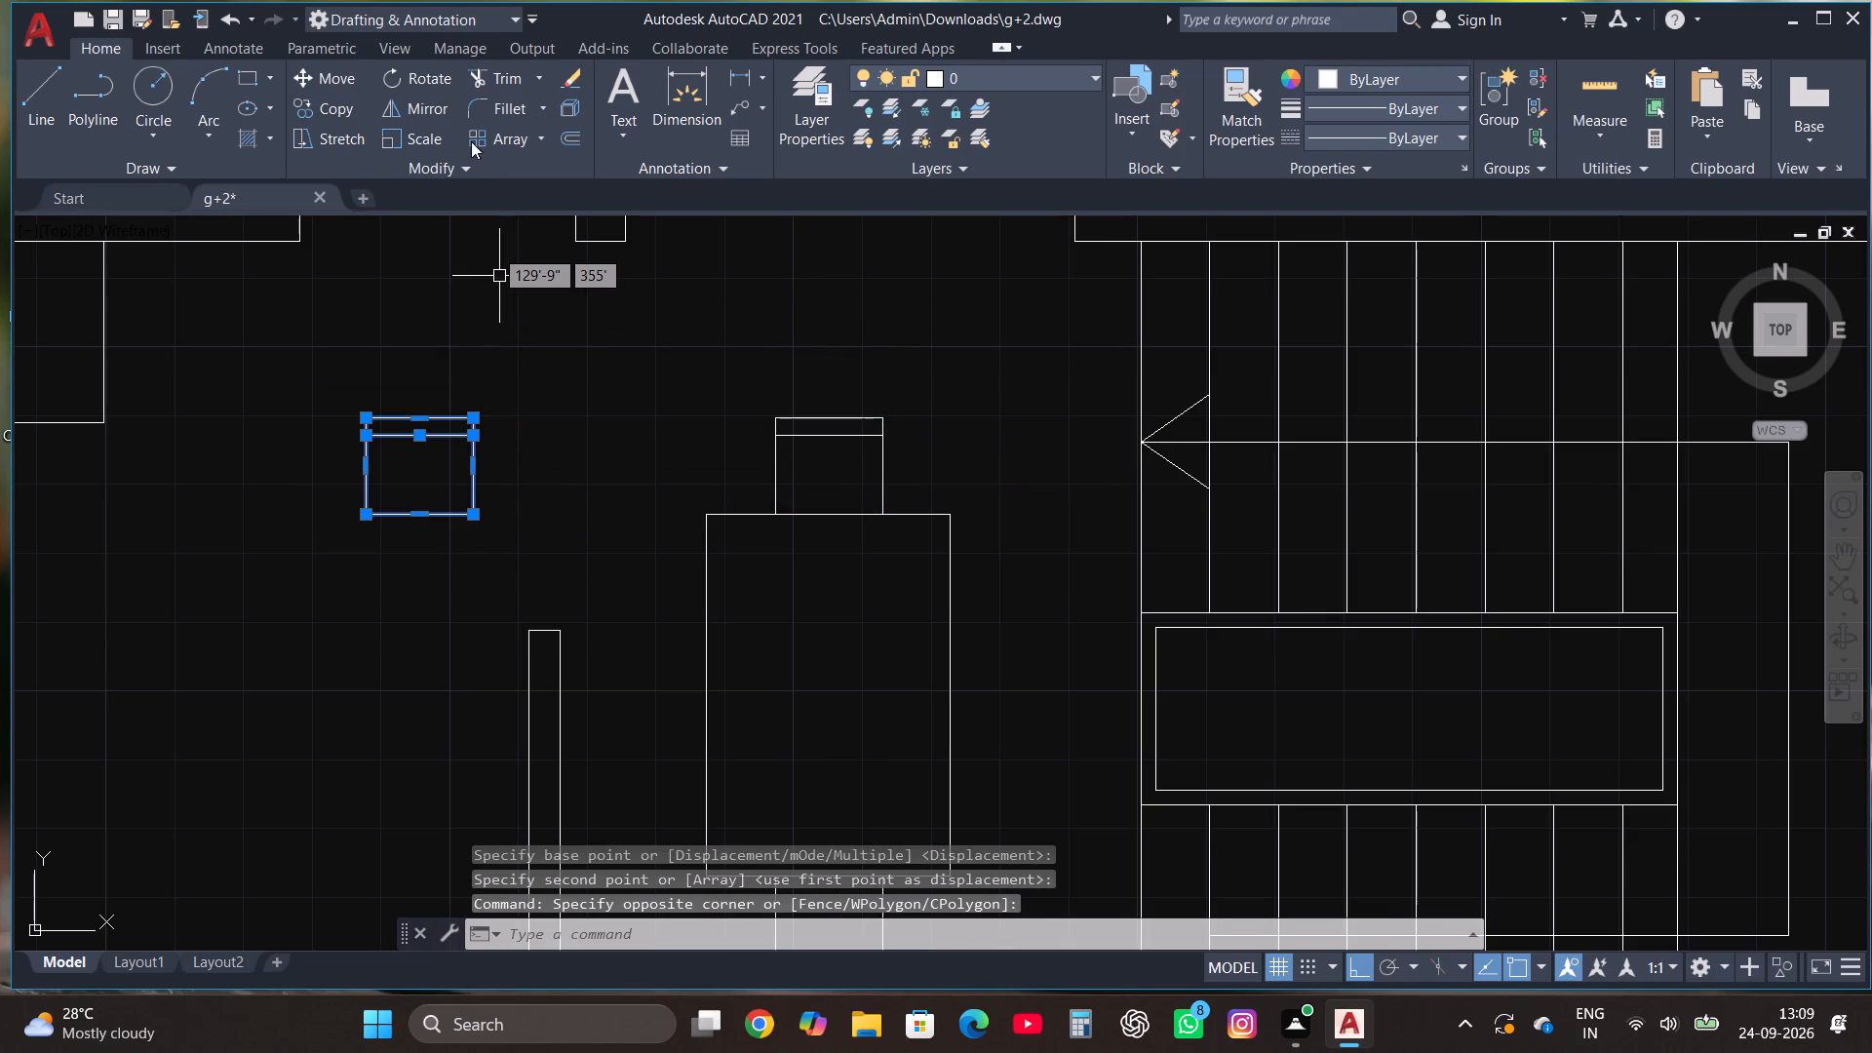
left_click(429, 78)
left_click(438, 443)
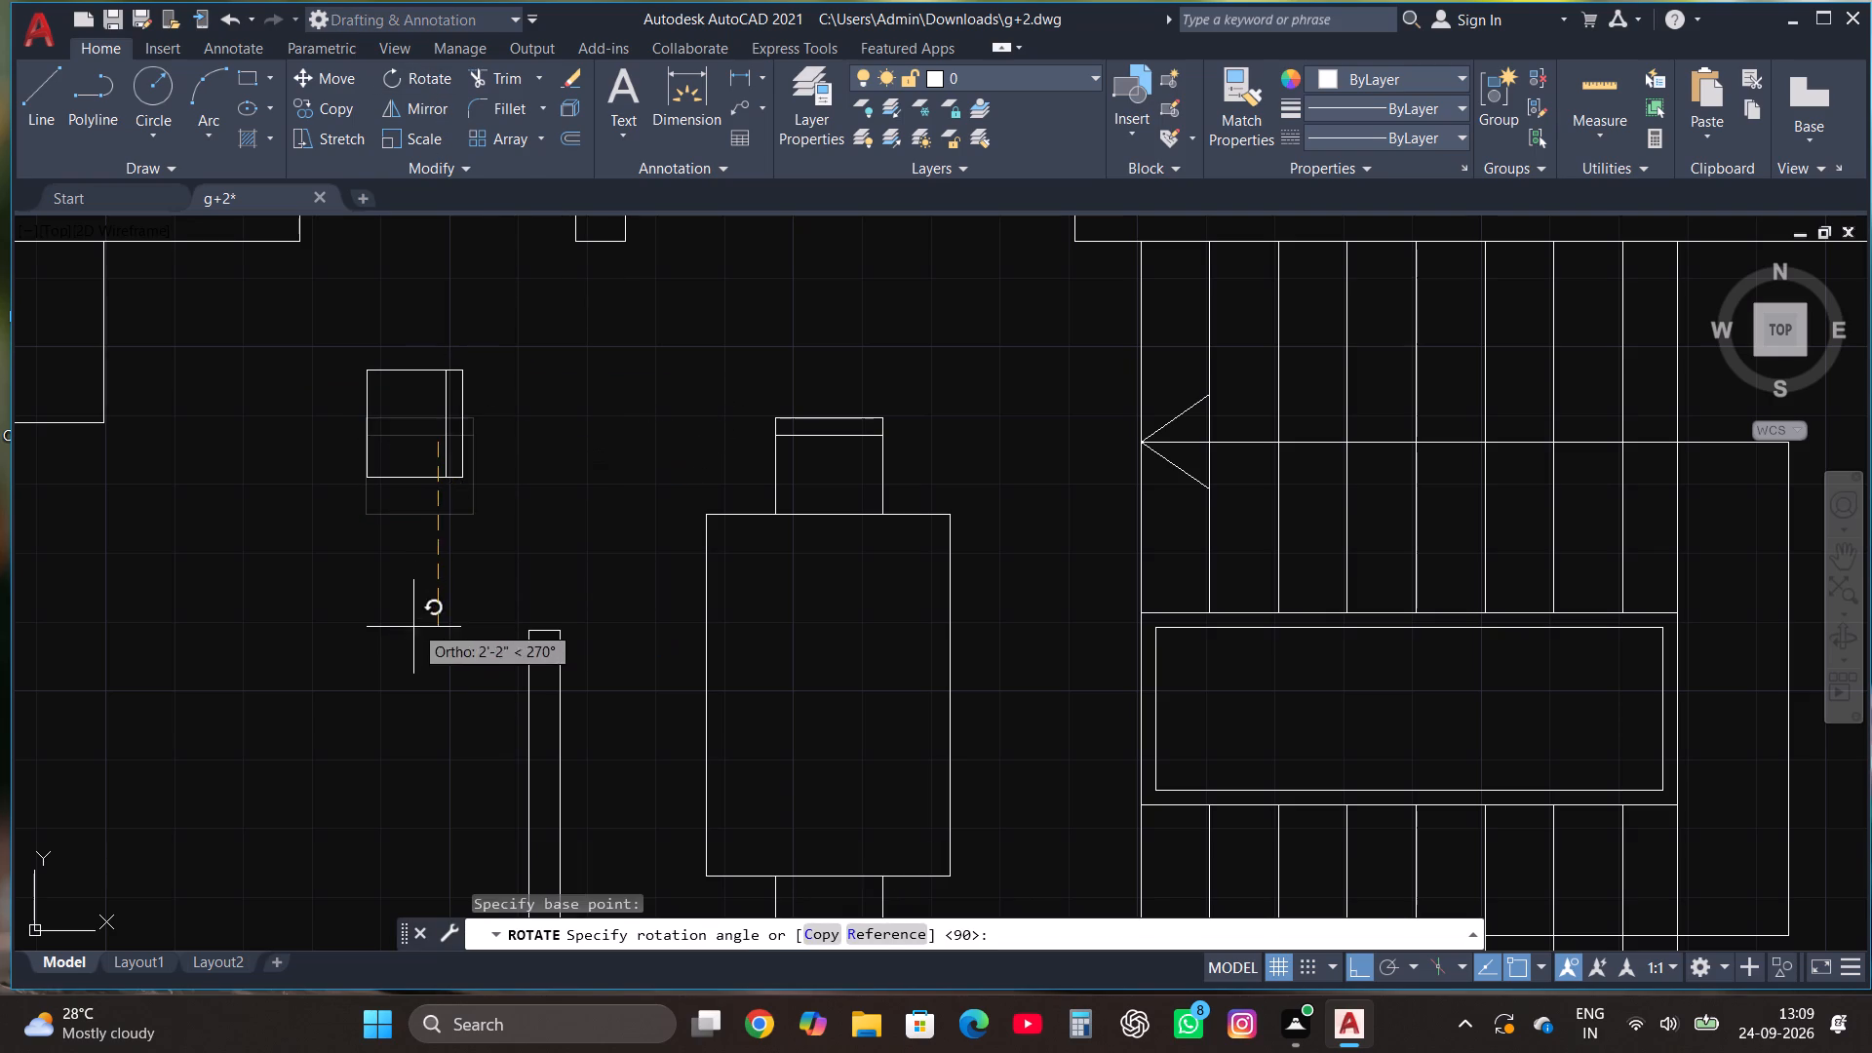
left_click(409, 631)
Move the rotated chair against the upper part of the table's right edge, with Ortho off.
left_click(328, 512)
left_click(508, 355)
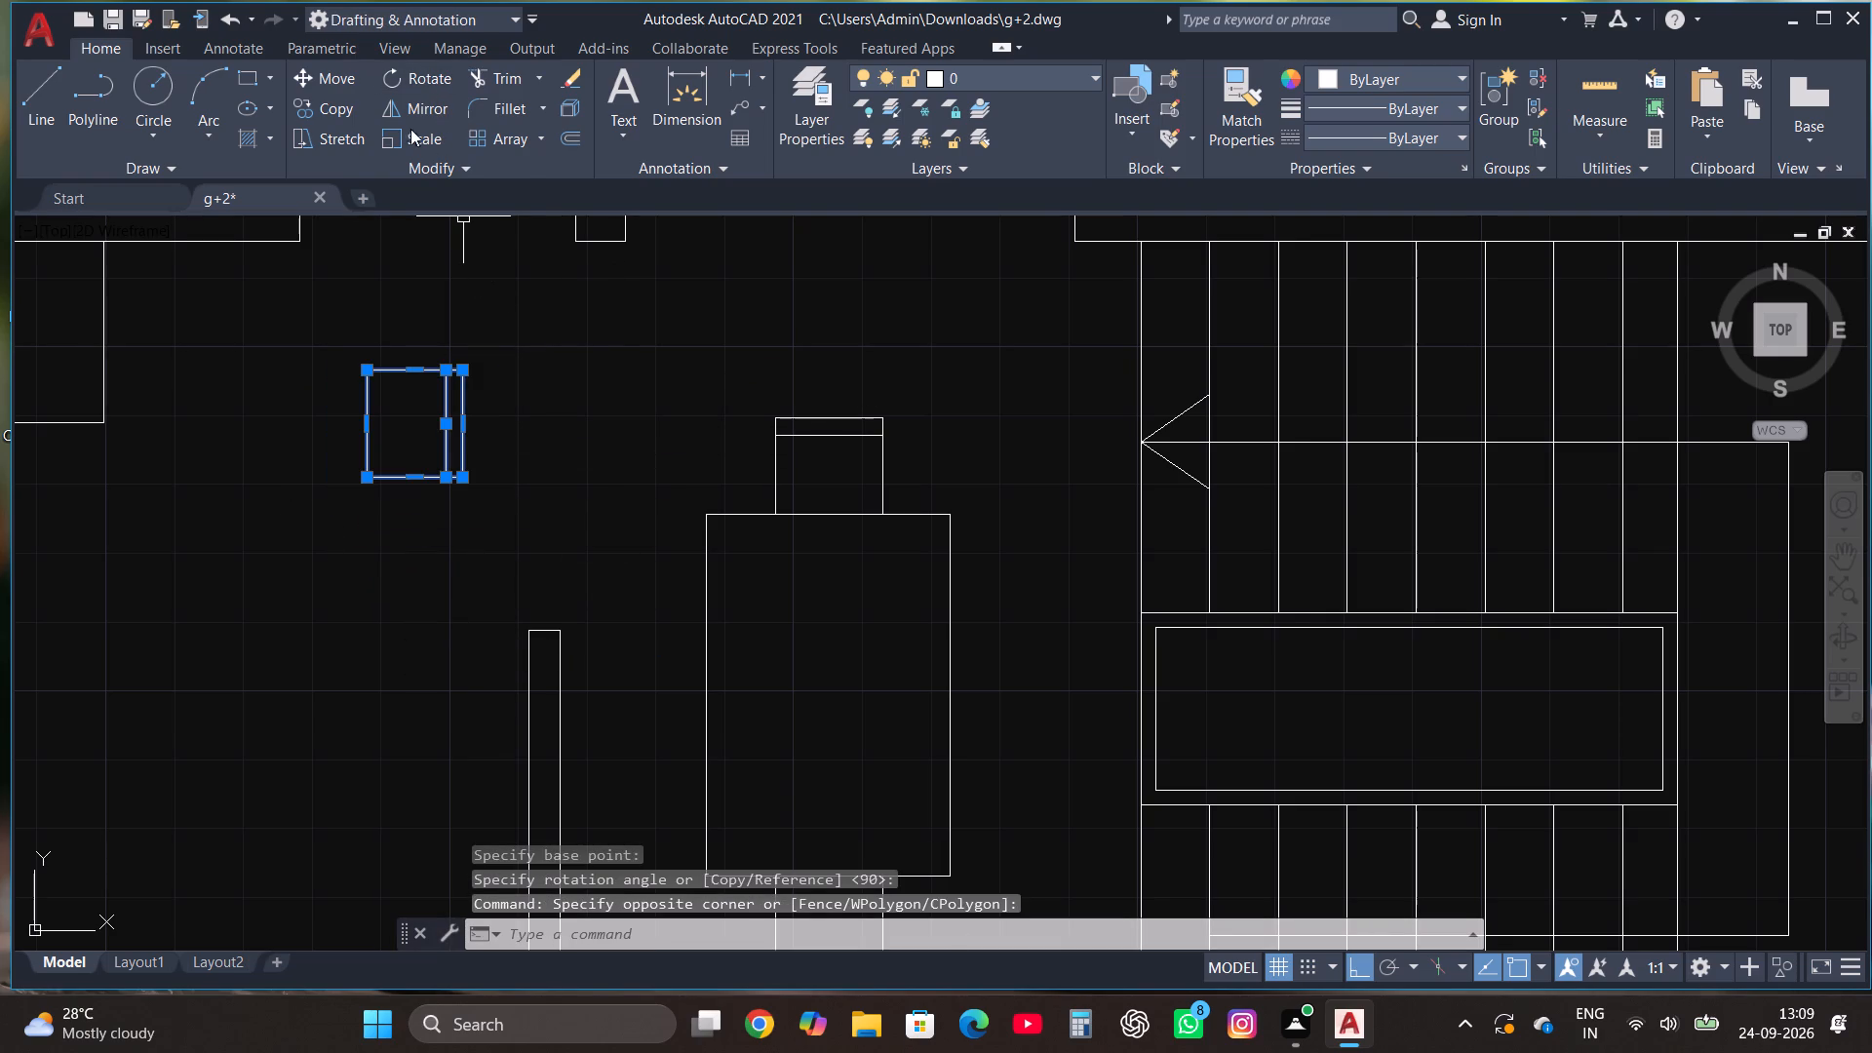
left_click(338, 76)
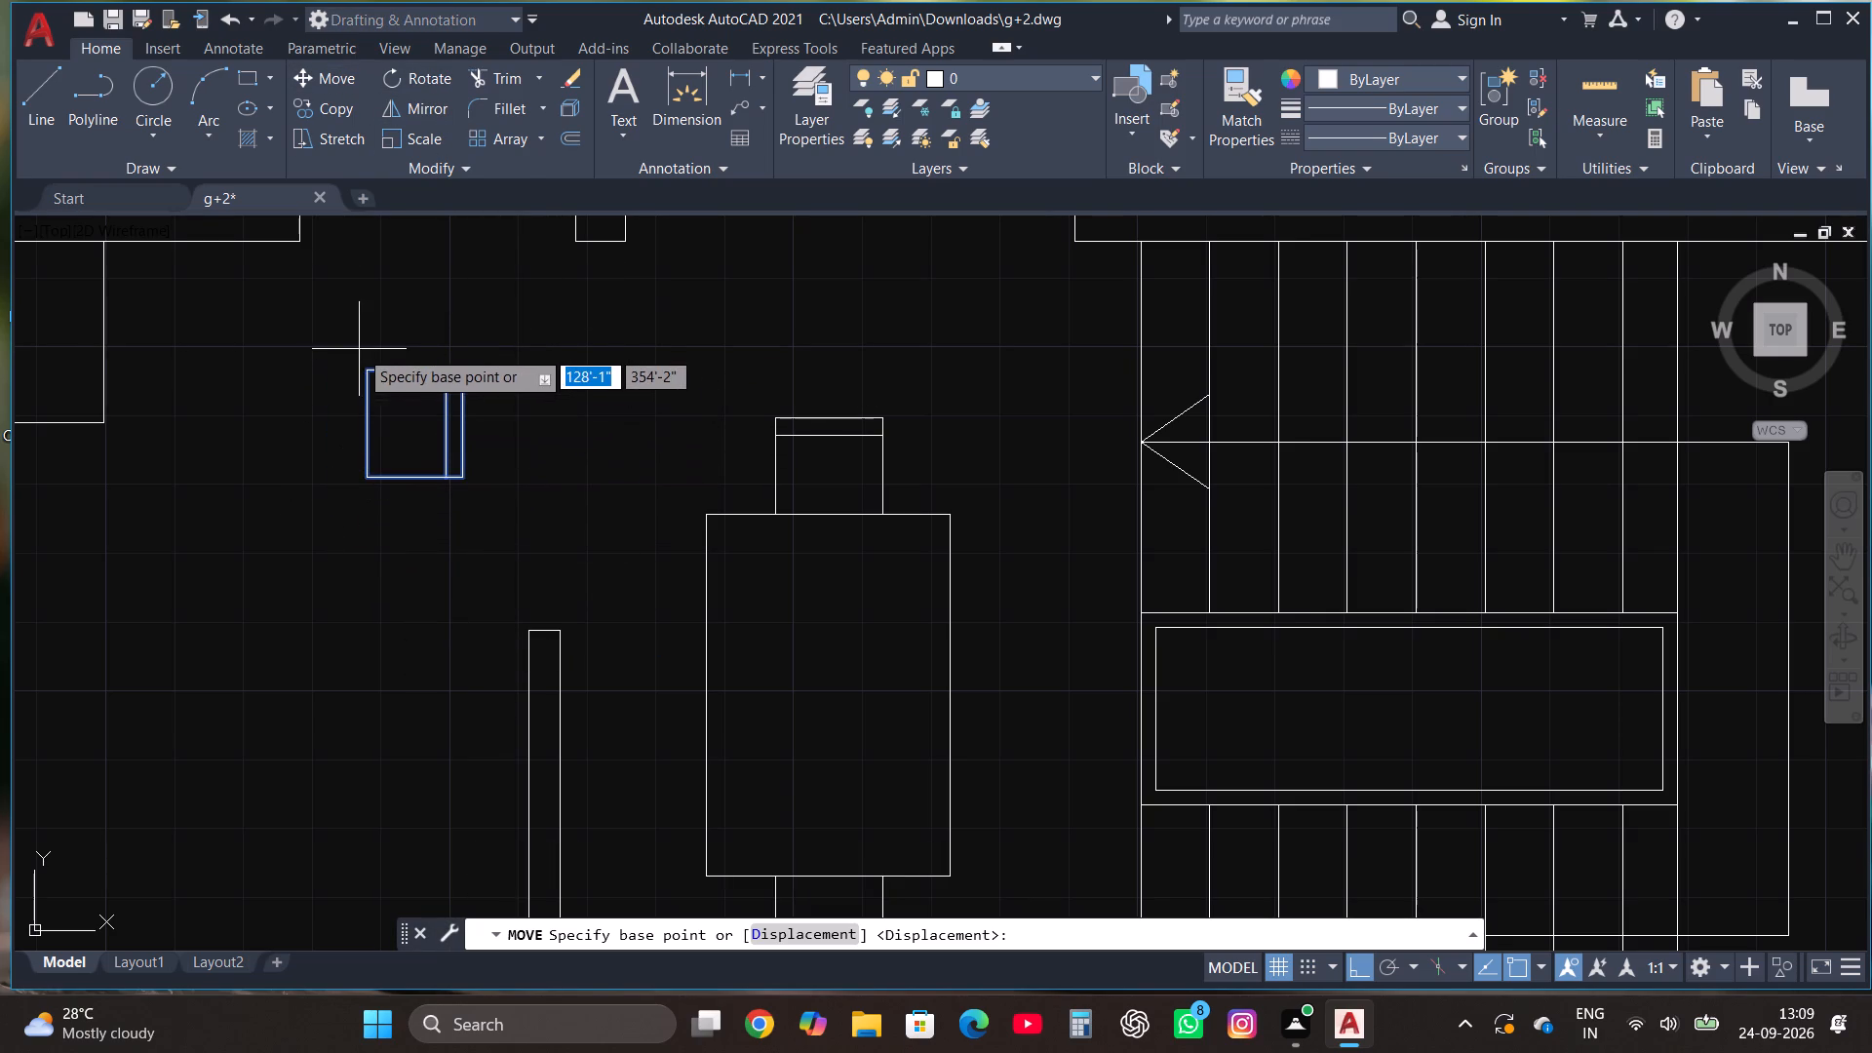
left_click(366, 369)
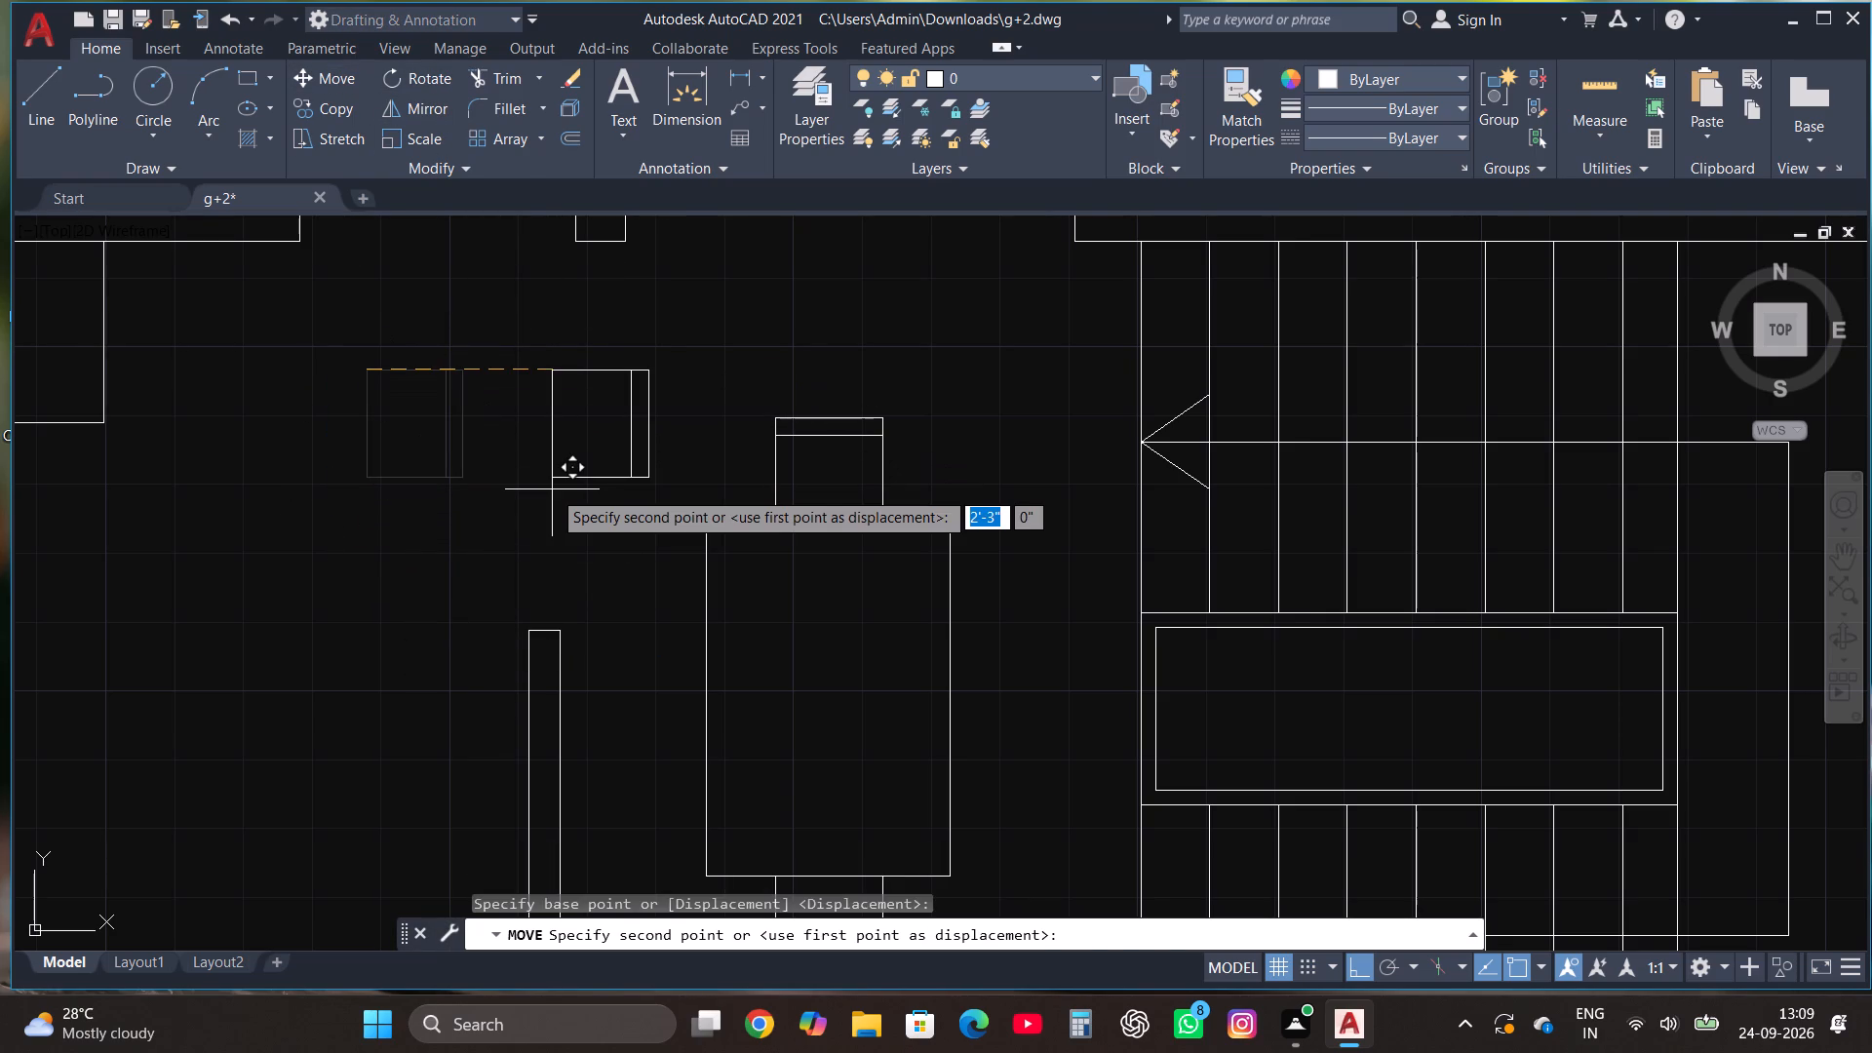
key("F8")
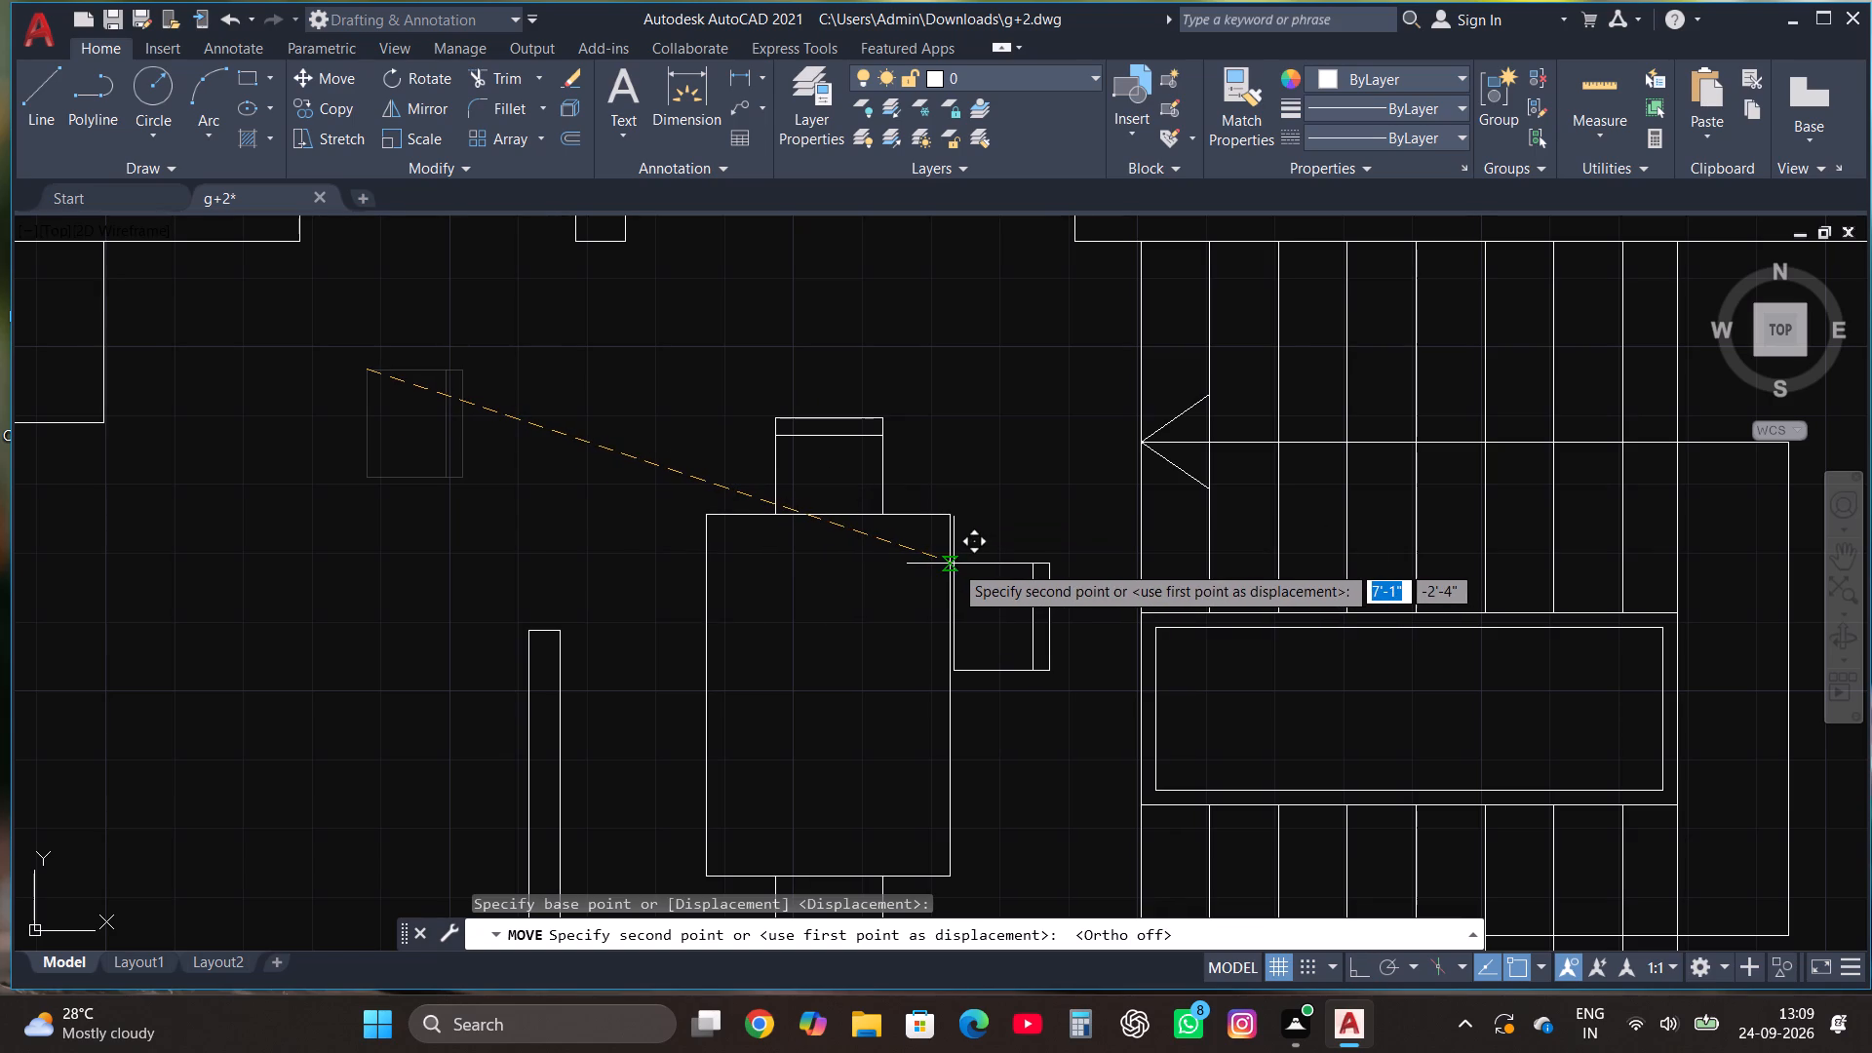
left_click(953, 566)
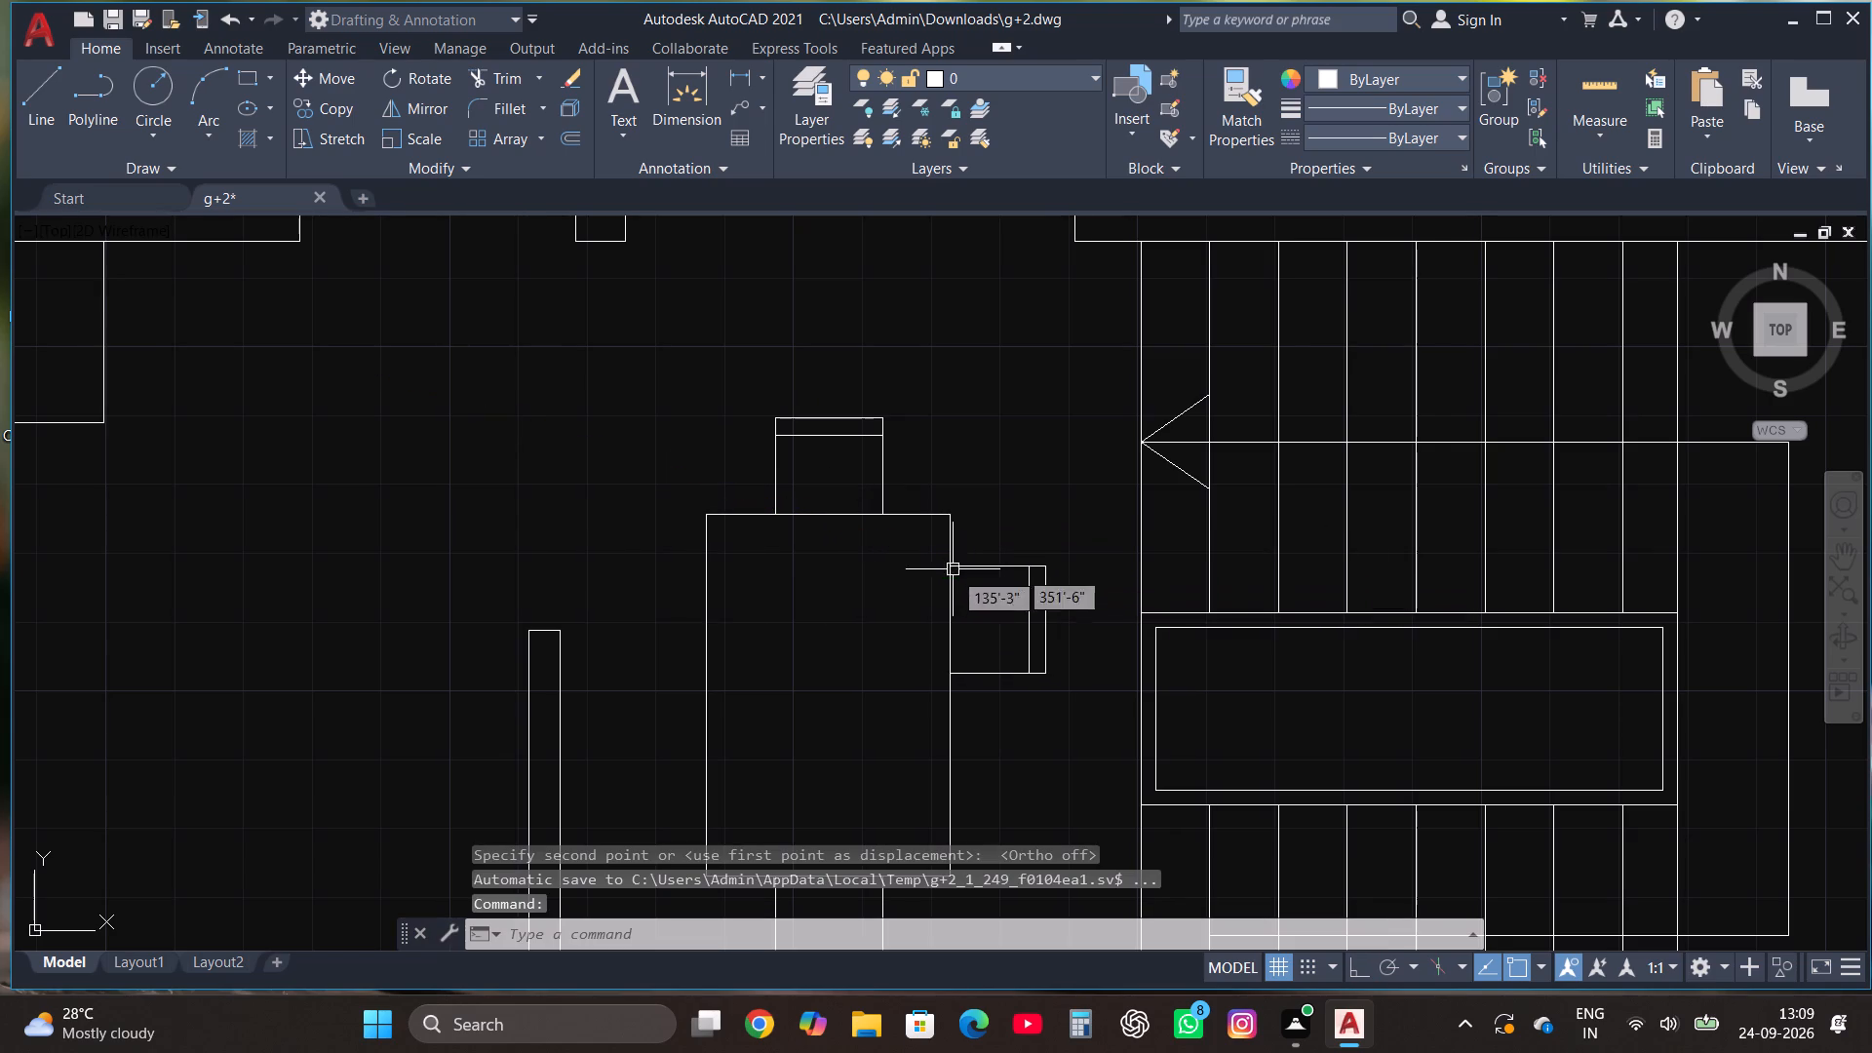
Copy the right-side chair straight down along the table's right edge, leaving a small gap between the two chairs.
left_click(899, 738)
left_click(1070, 542)
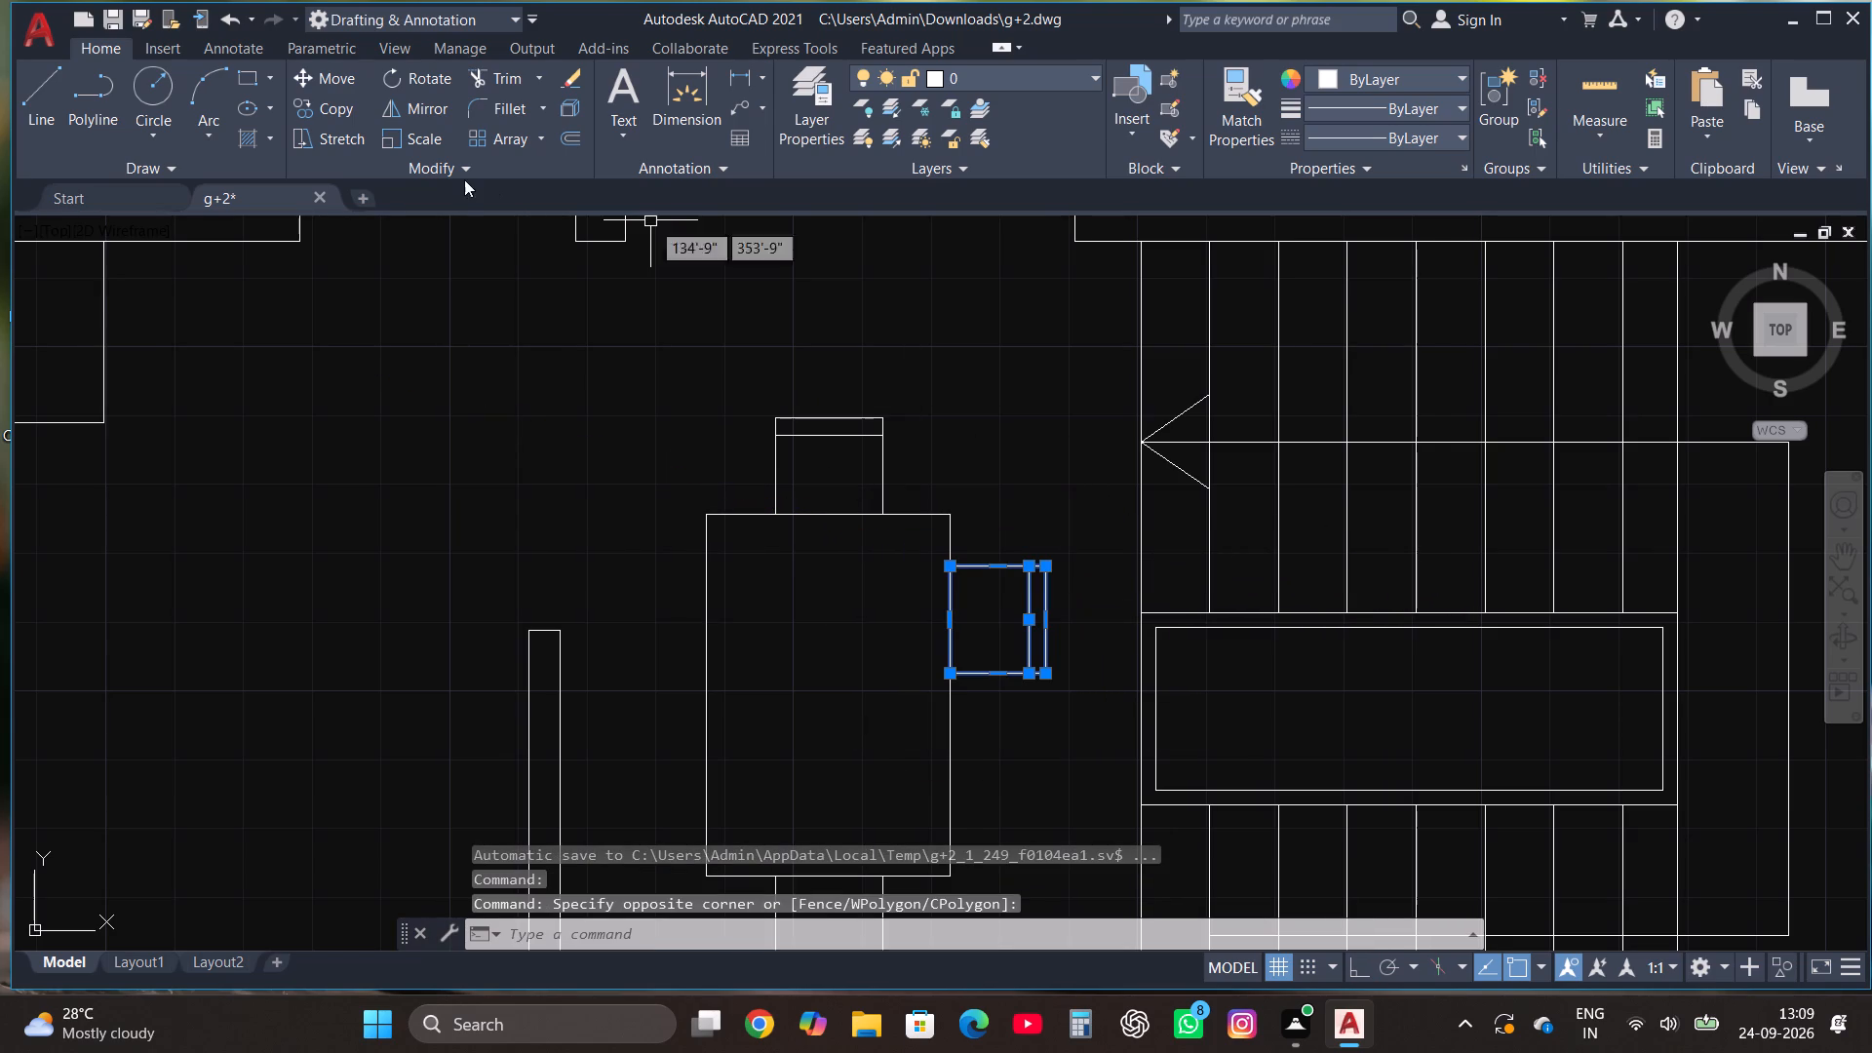
left_click(339, 94)
scroll(925, 383, "down", 1)
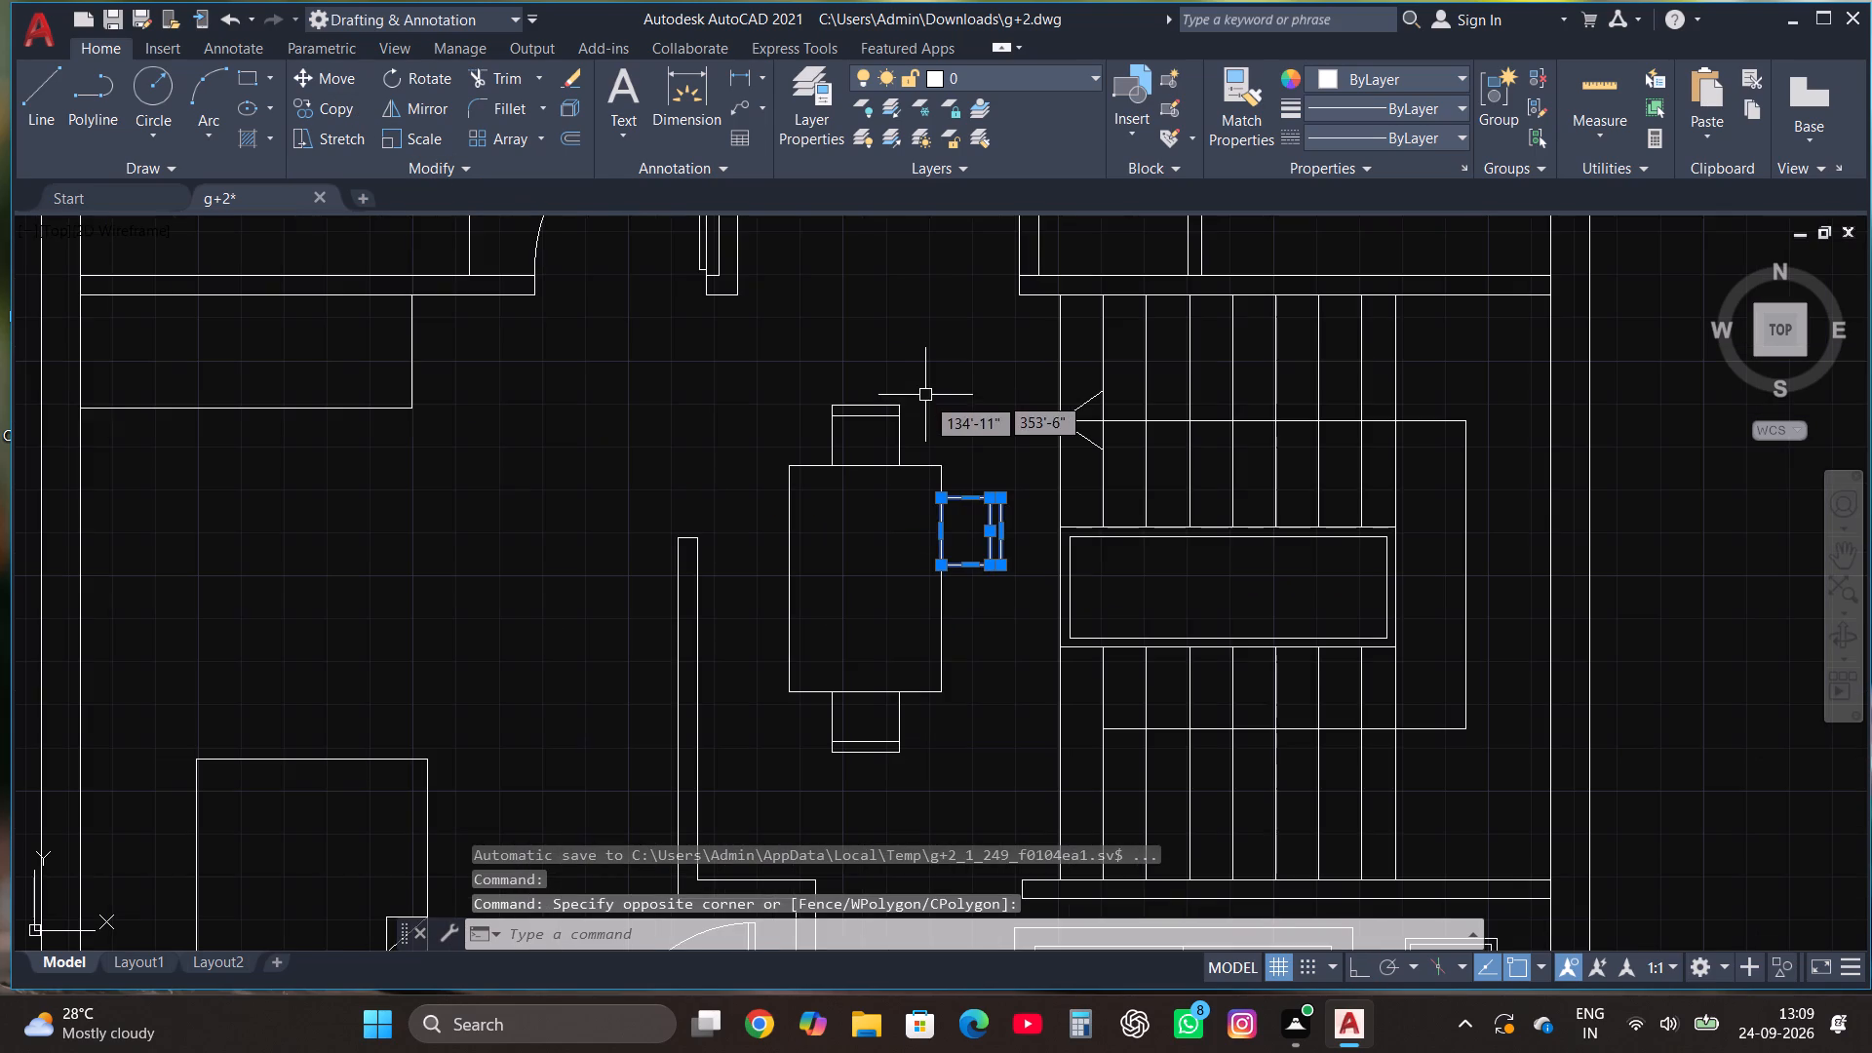
scroll(941, 568, "up", 1)
left_click(347, 107)
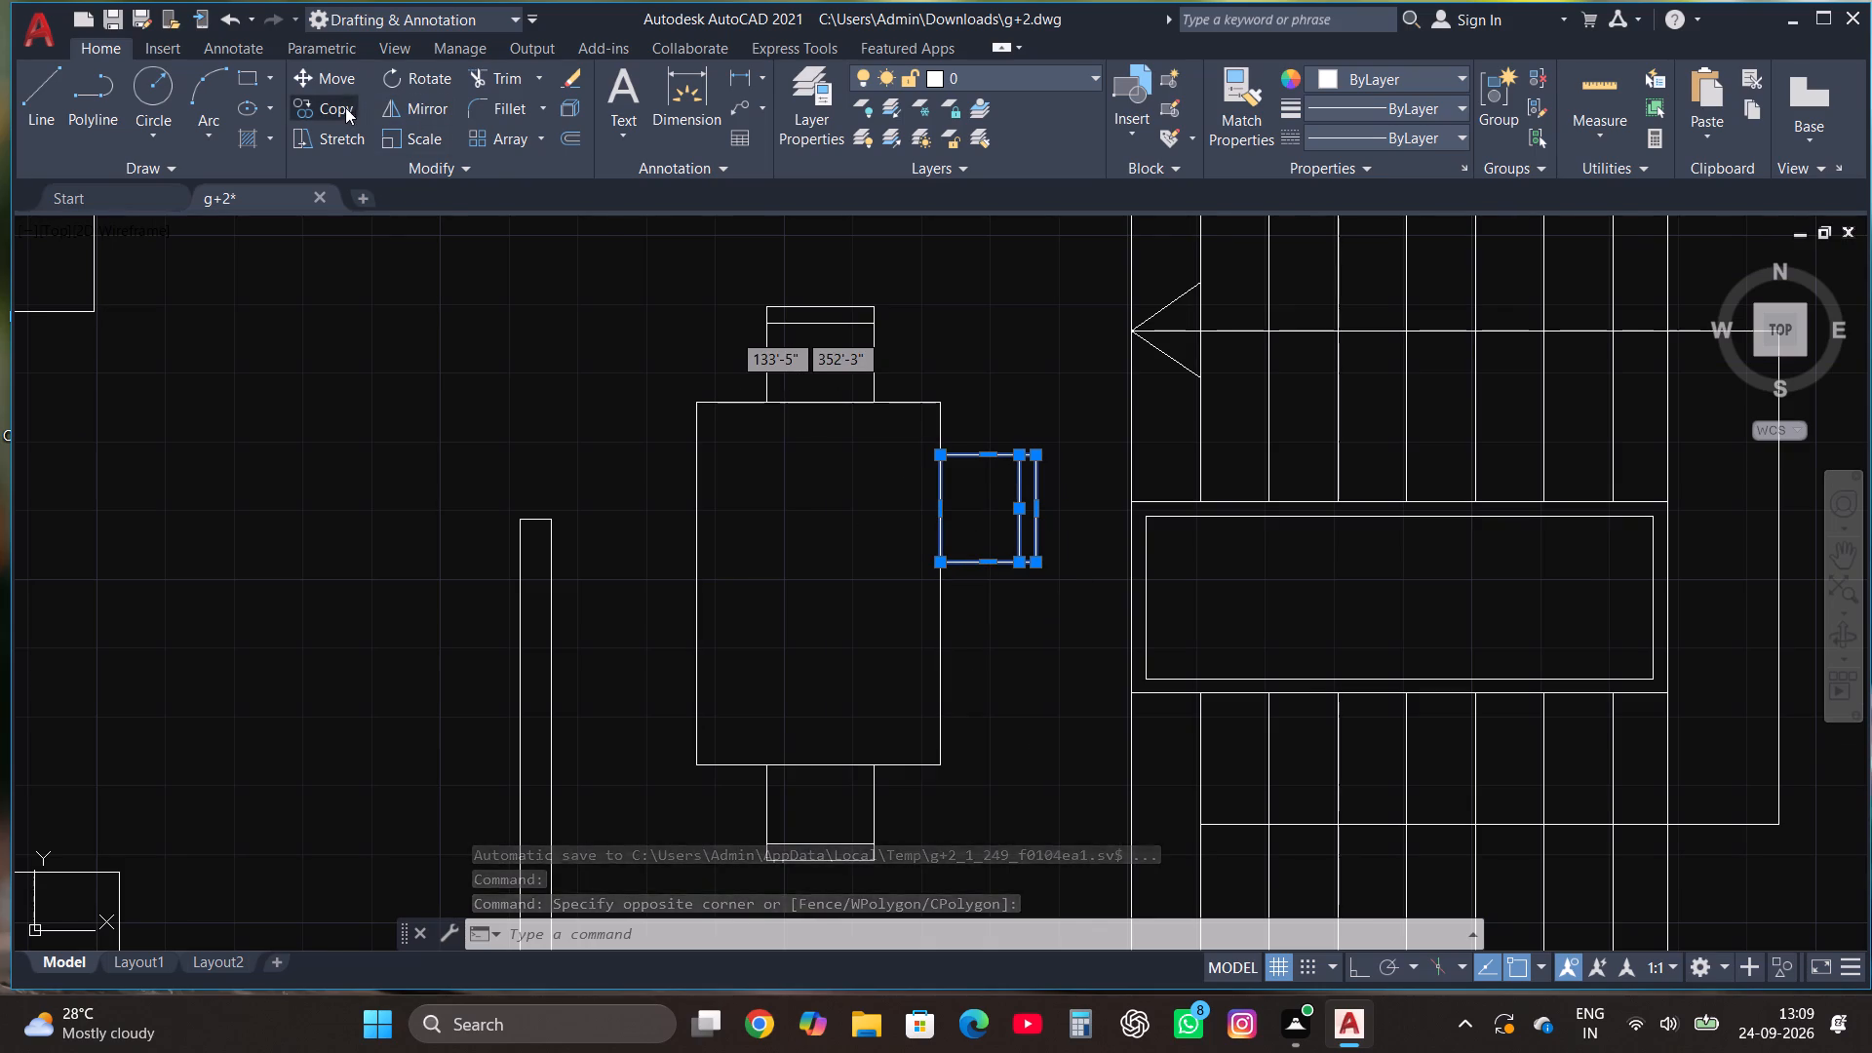
left_click(937, 565)
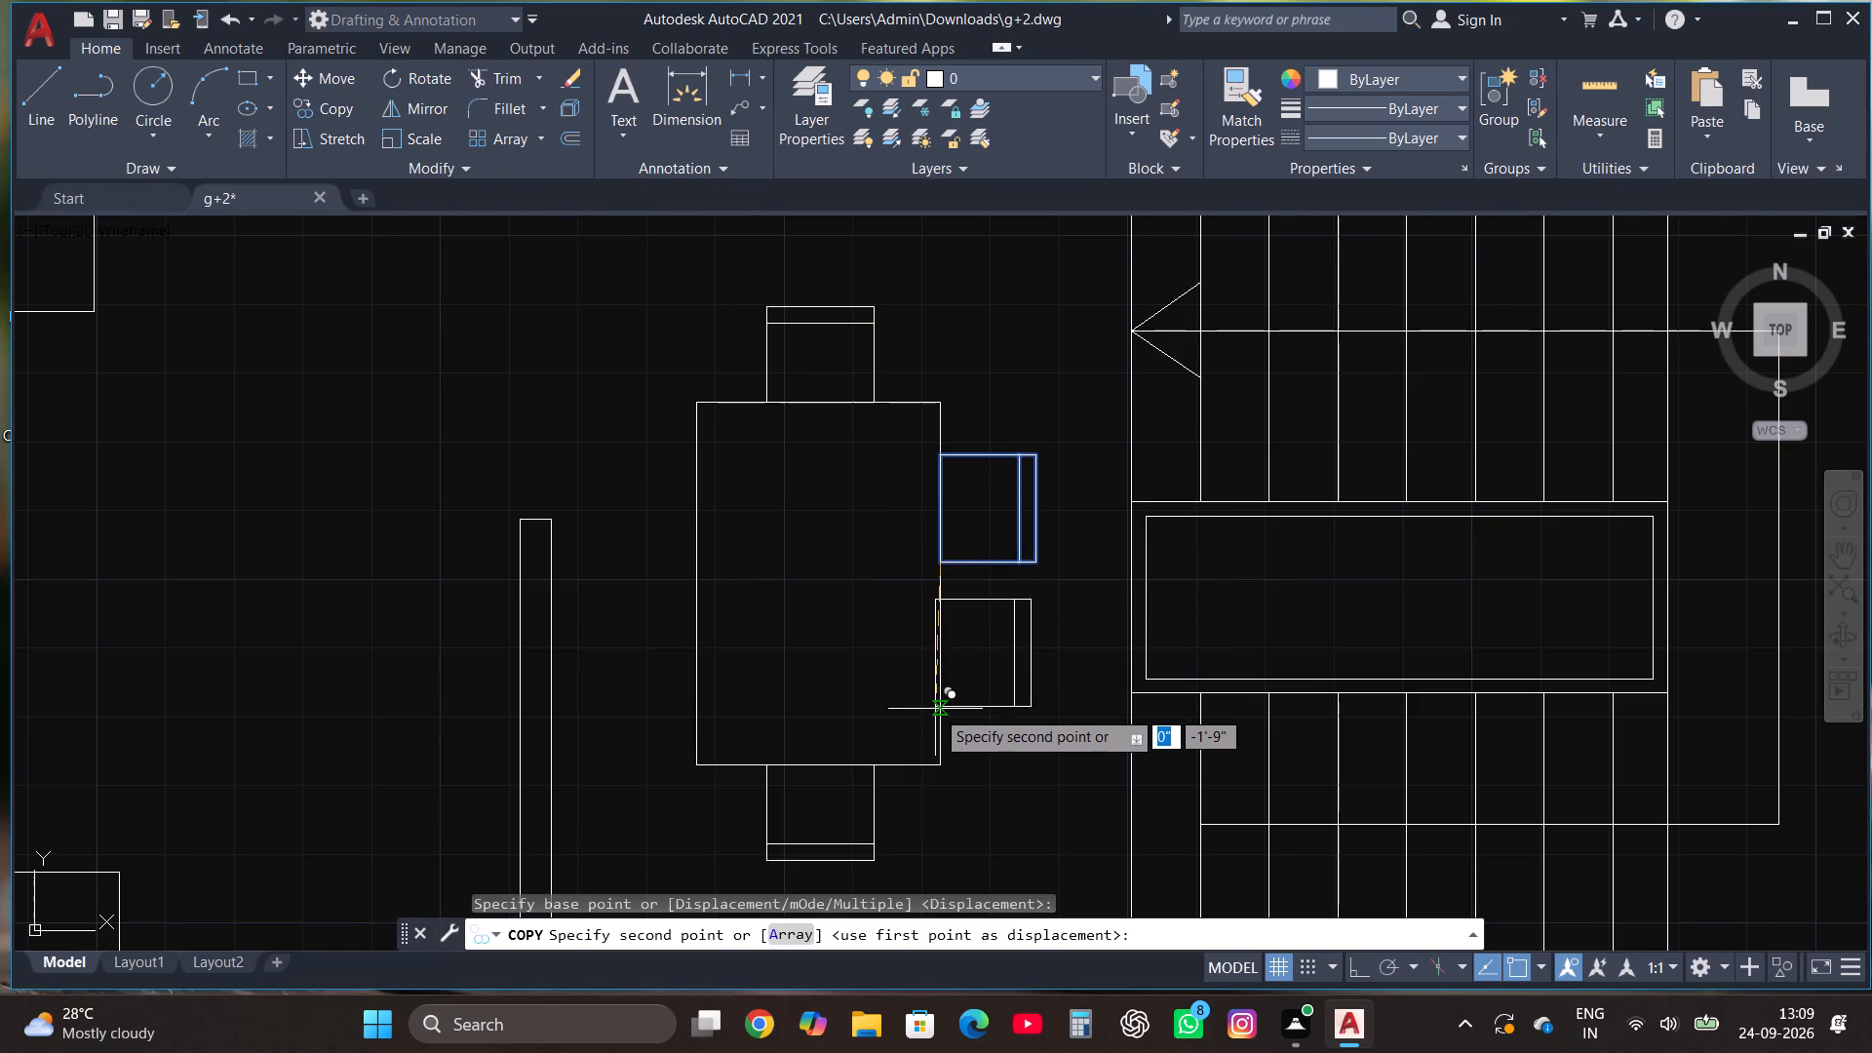
left_click(937, 718)
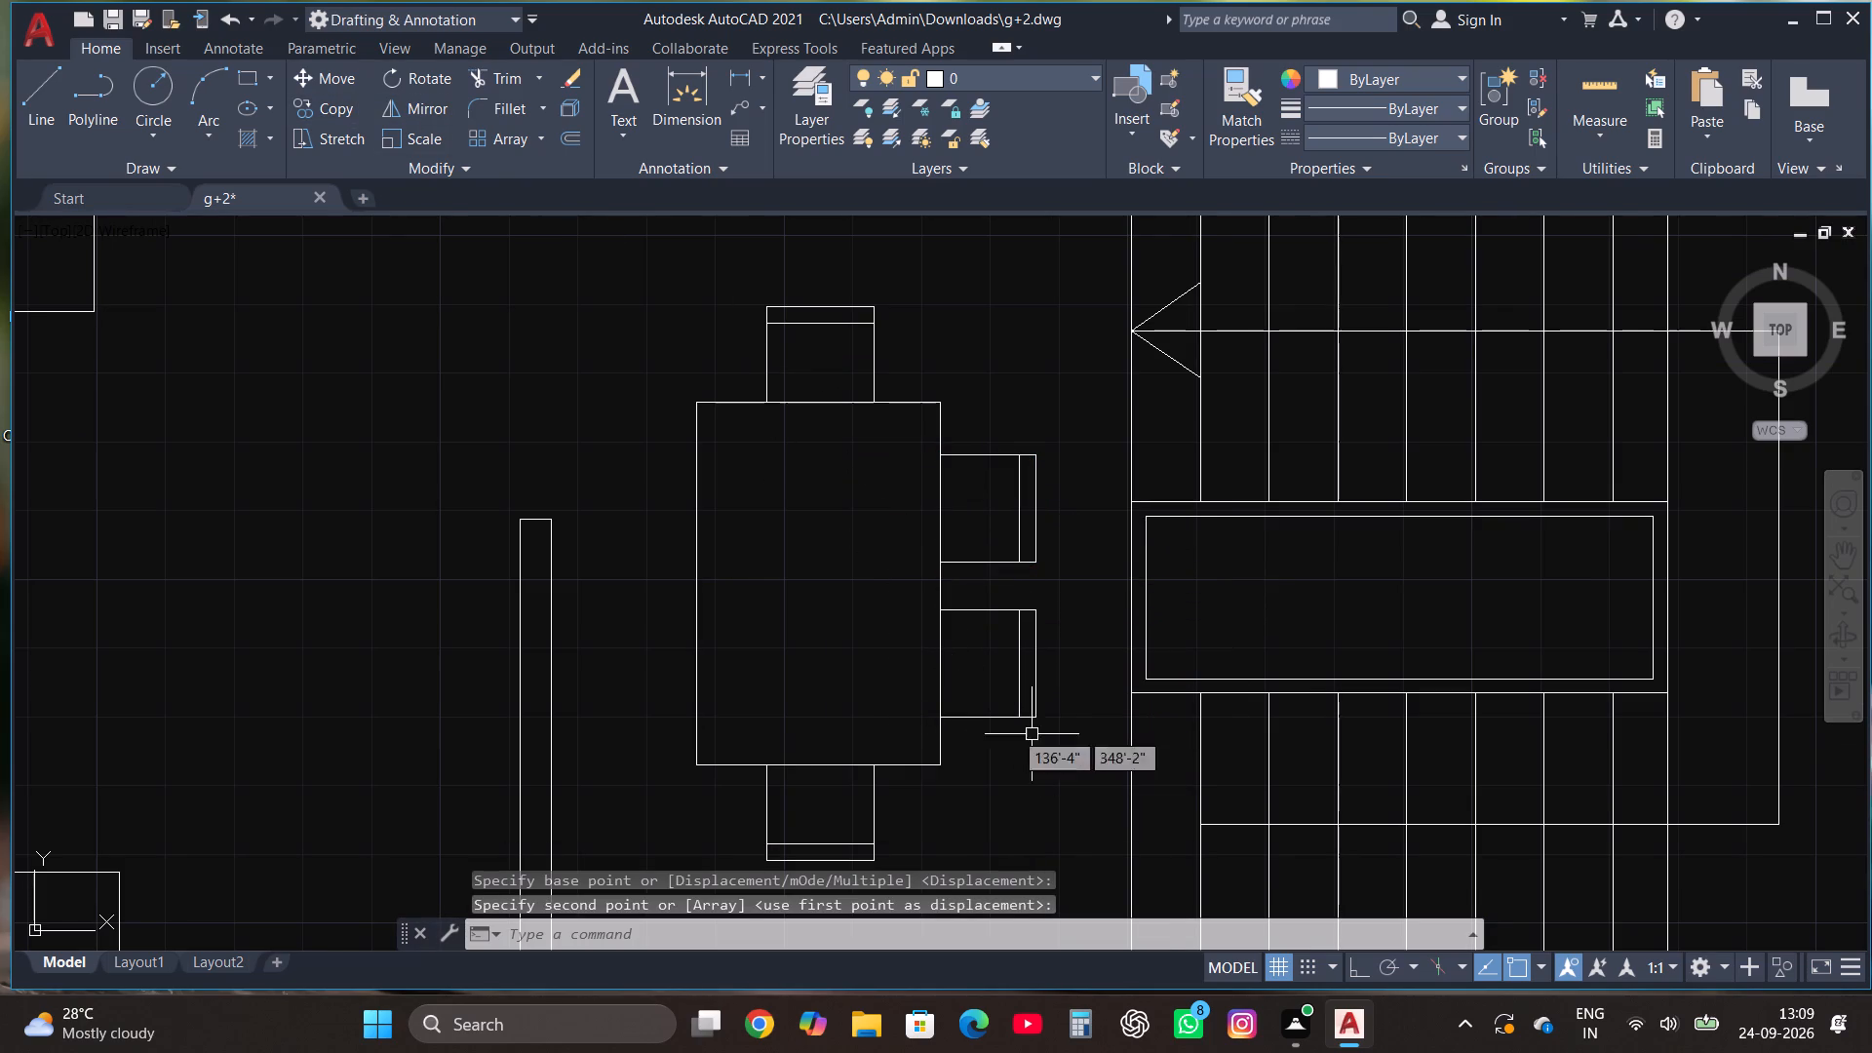
Mirror both right-side chairs about the table's vertical centreline to its left side, with Ortho on and originals kept.
left_click(910, 736)
left_click(1056, 443)
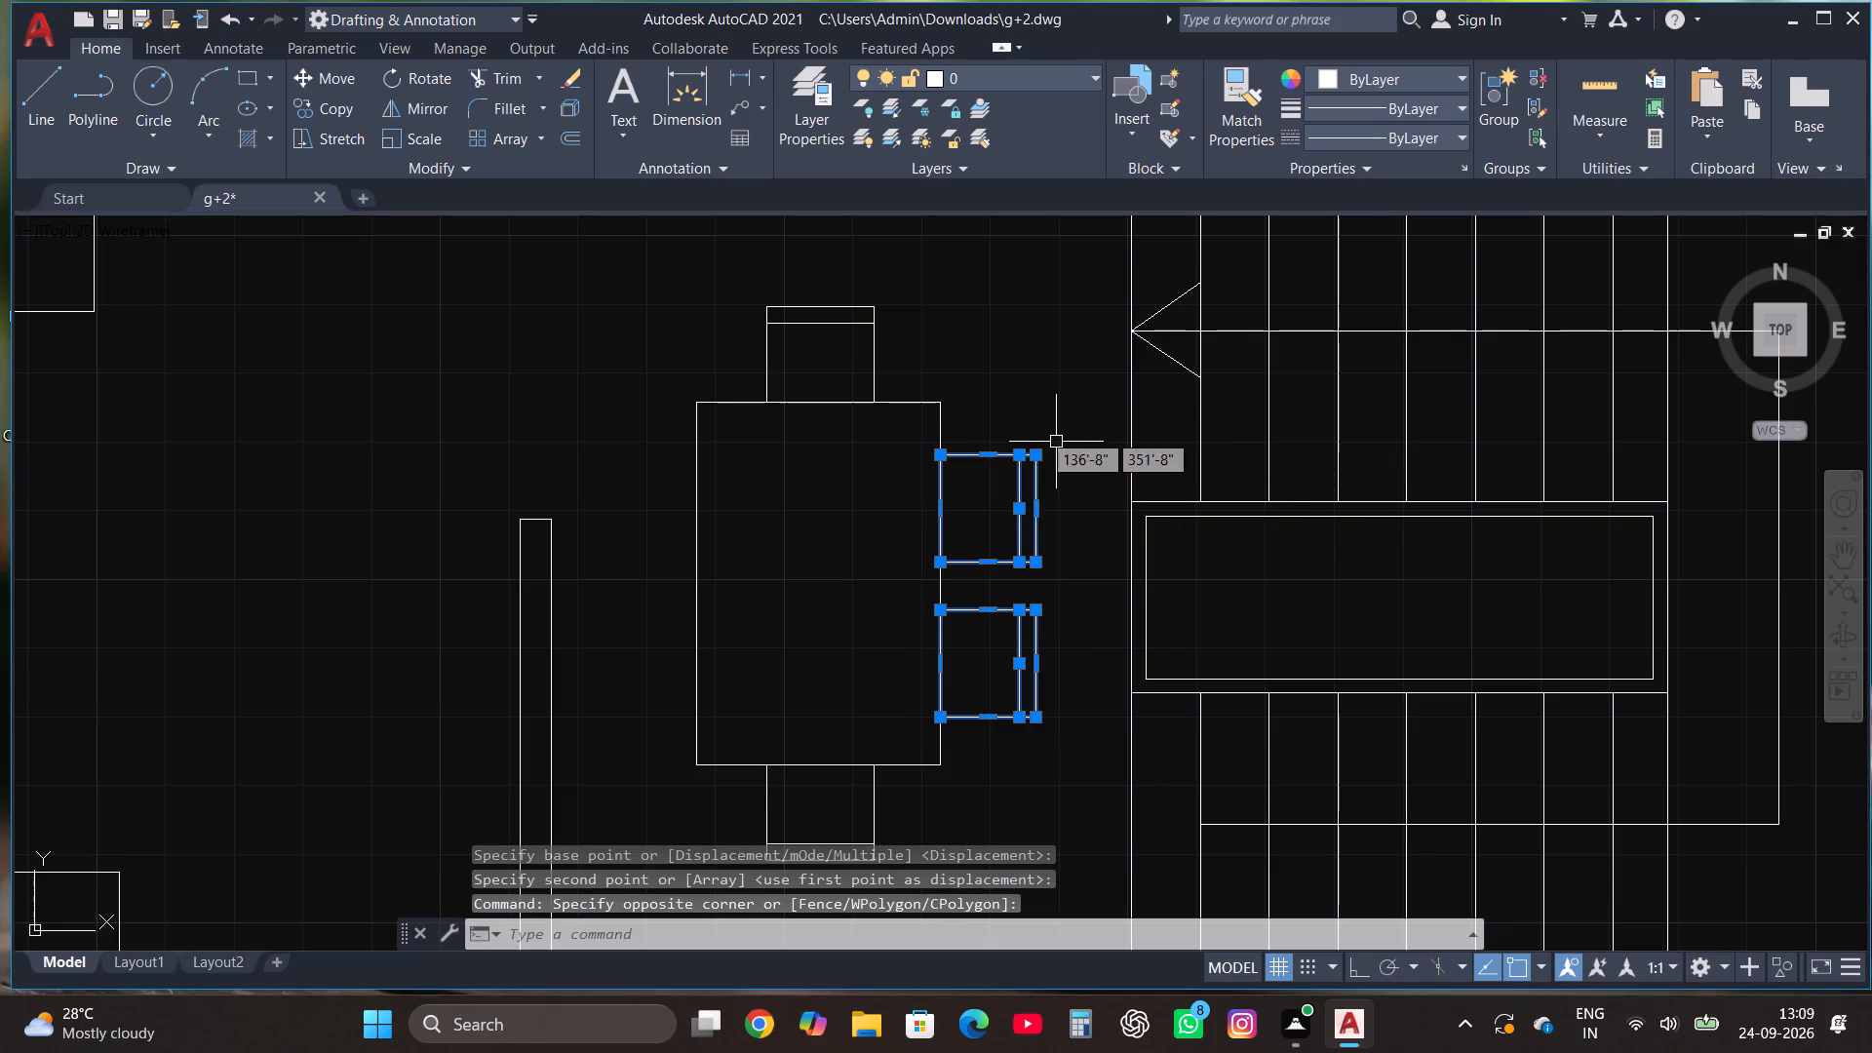
left_click(424, 109)
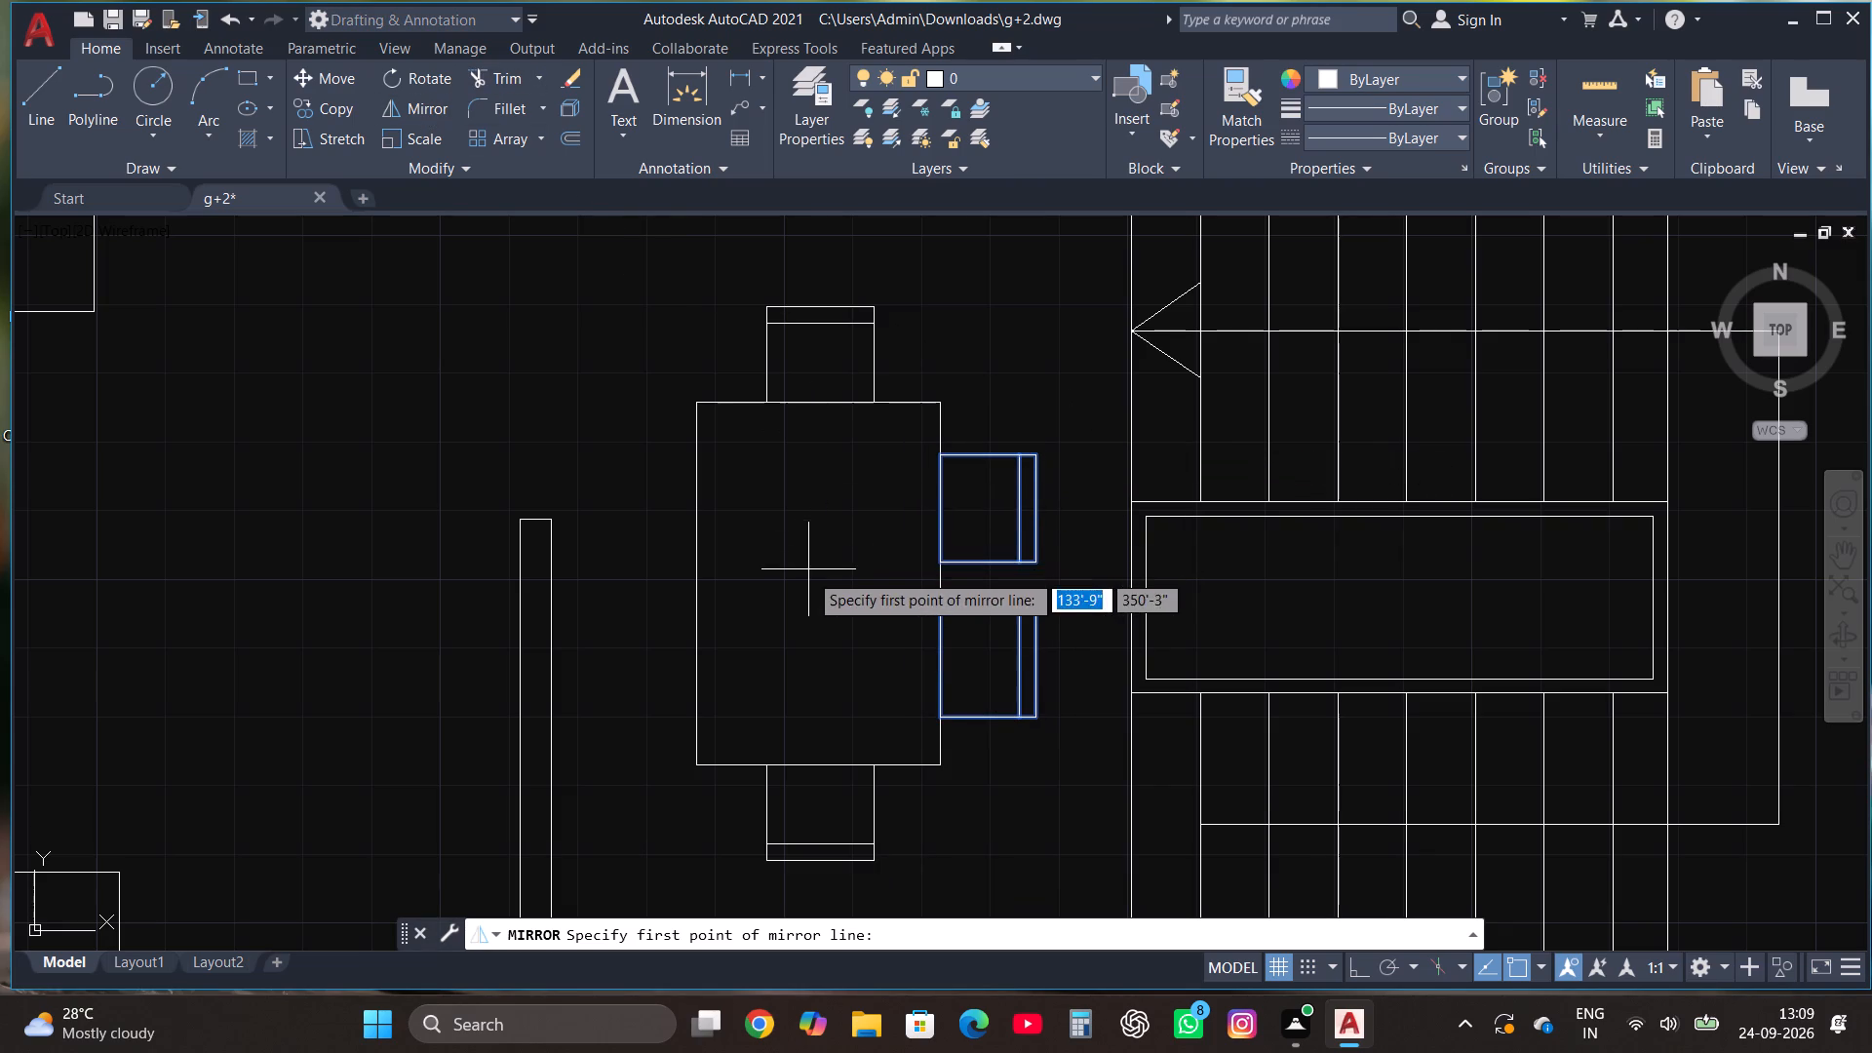
left_click(810, 577)
key("F8")
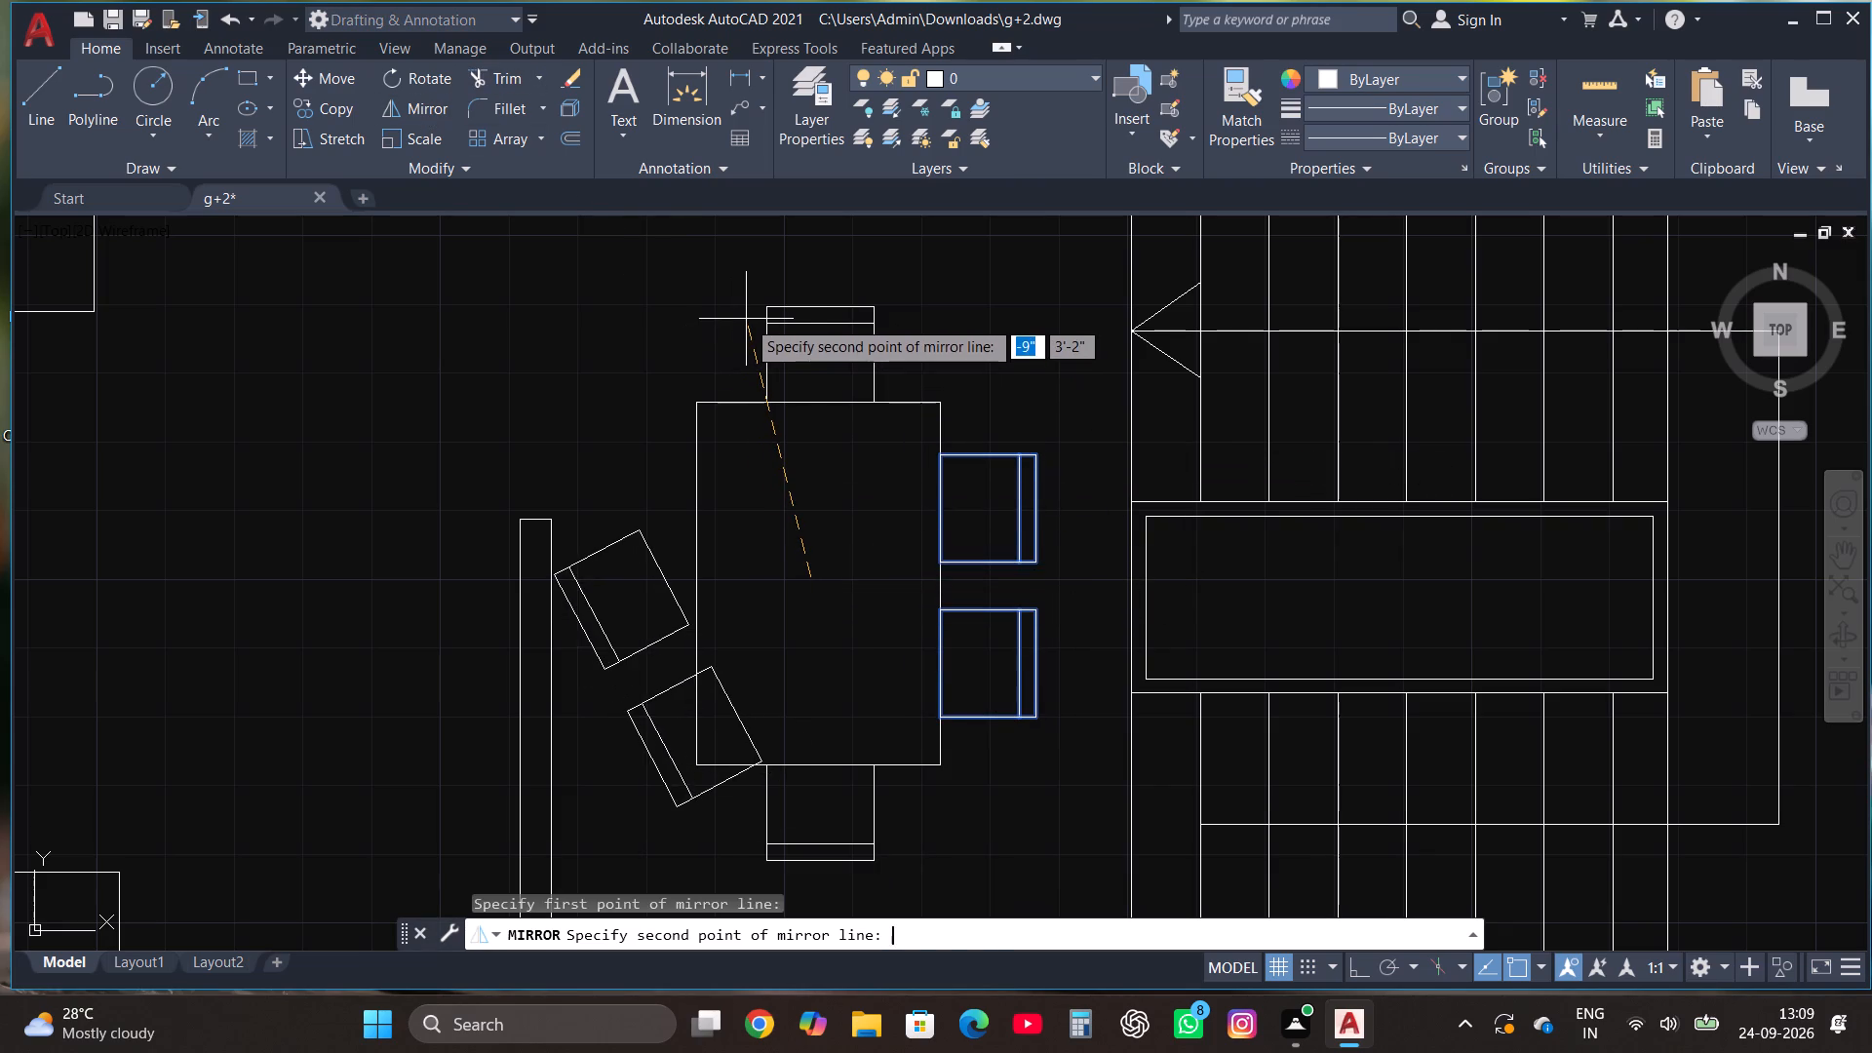
left_click(742, 293)
left_click_drag(803, 376, 742, 293)
Move the two mirrored left-side chairs horizontally right so their front edges touch the dining table's left edge.
left_click(690, 731)
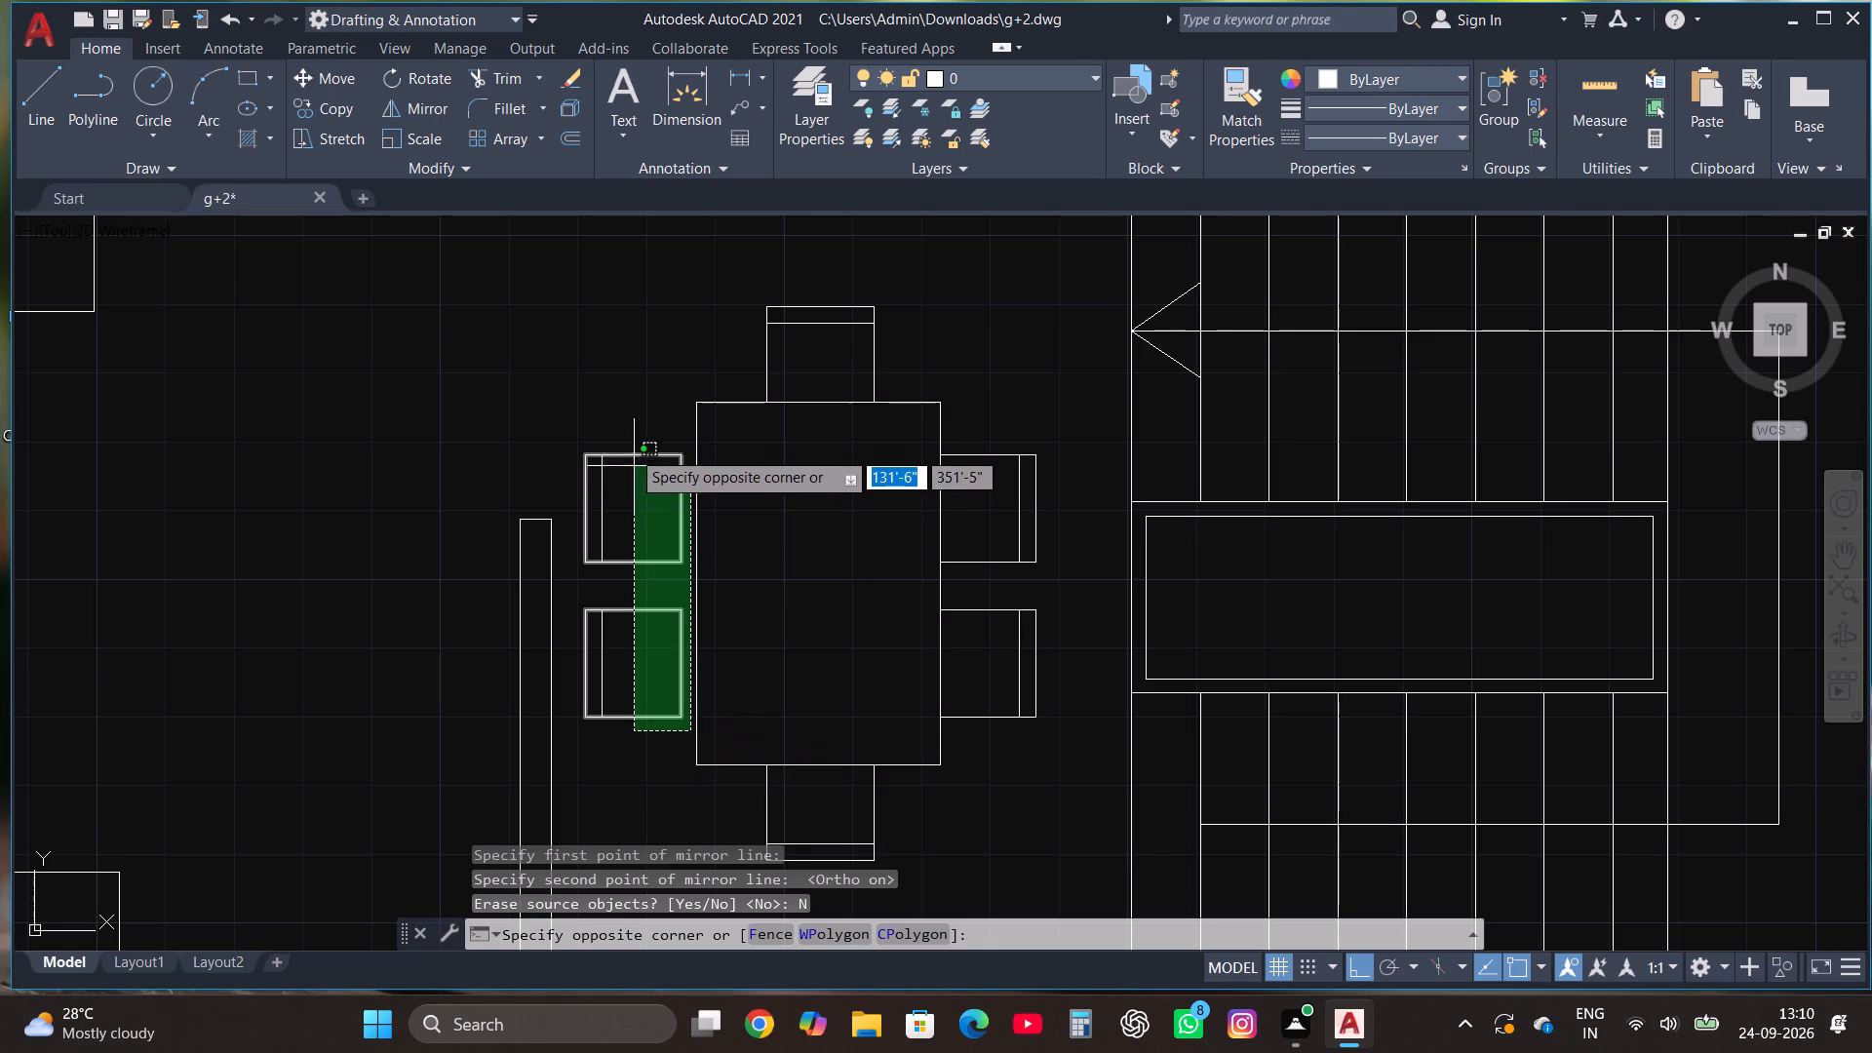
left_click(580, 394)
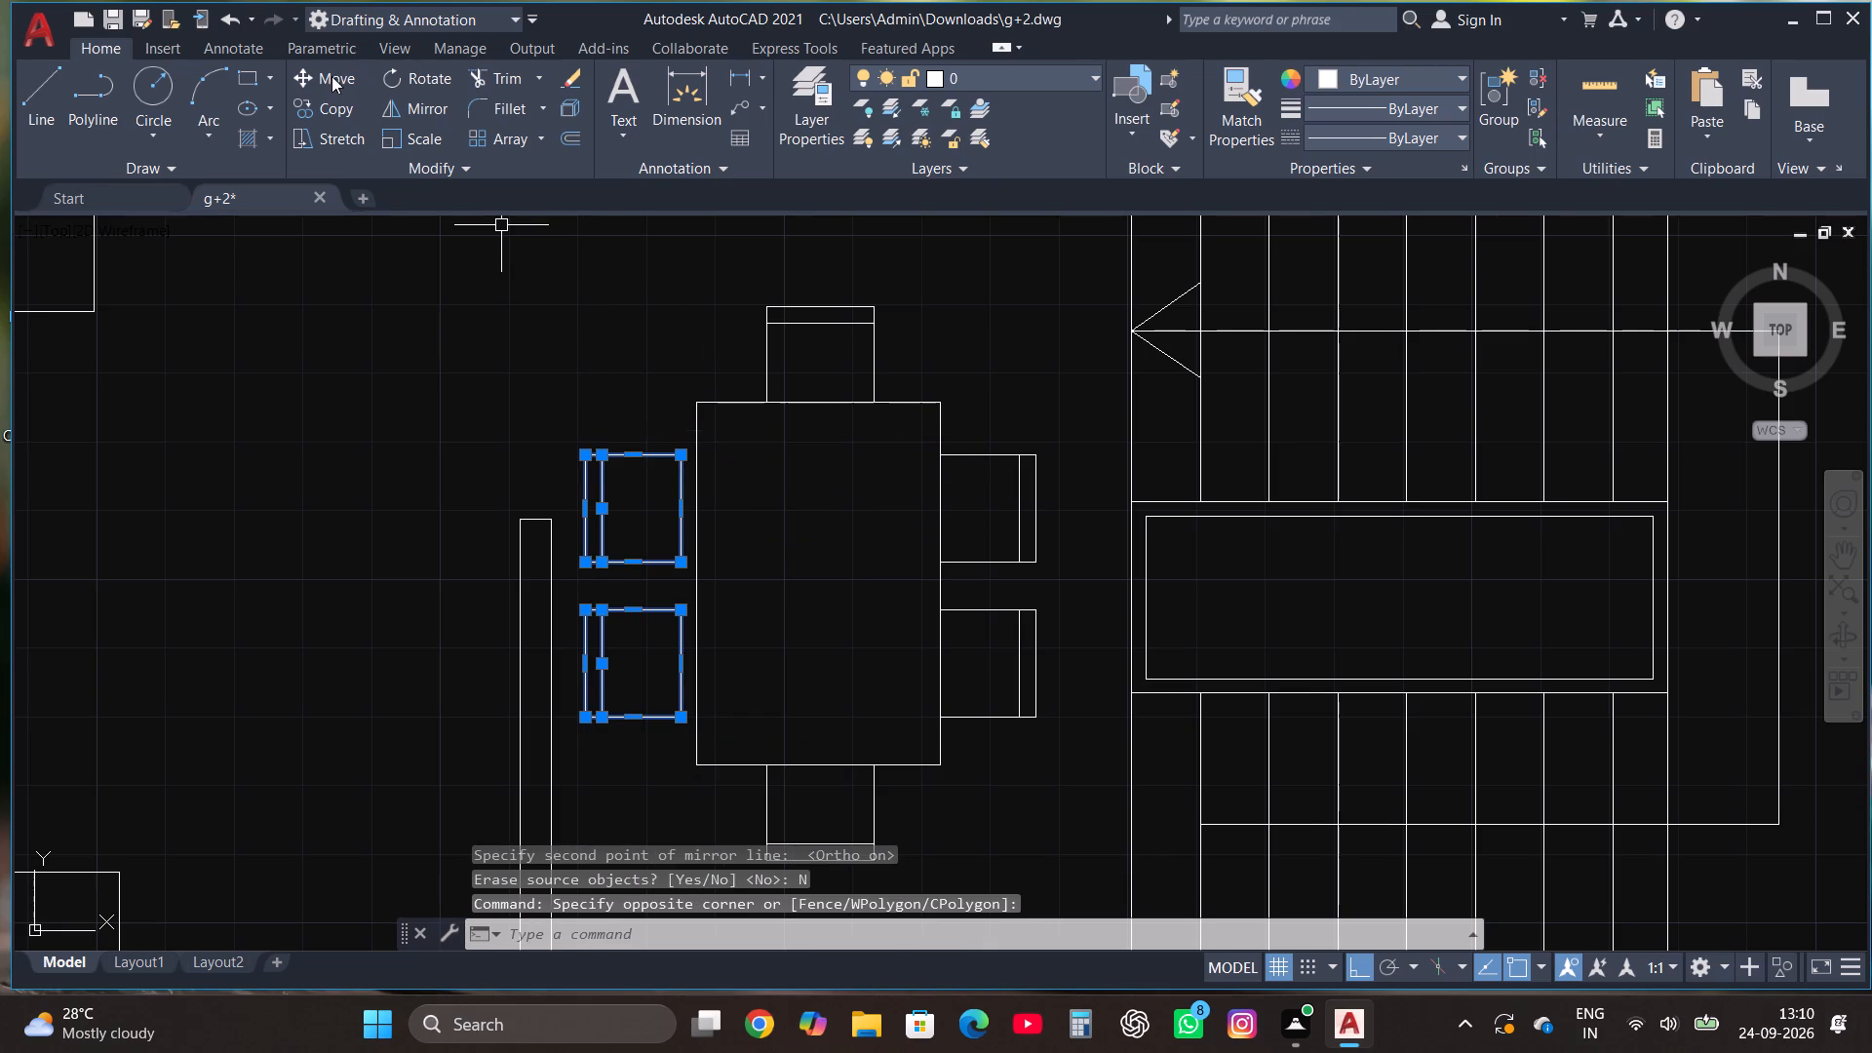
left_click(331, 74)
scroll(696, 396, "up", 2)
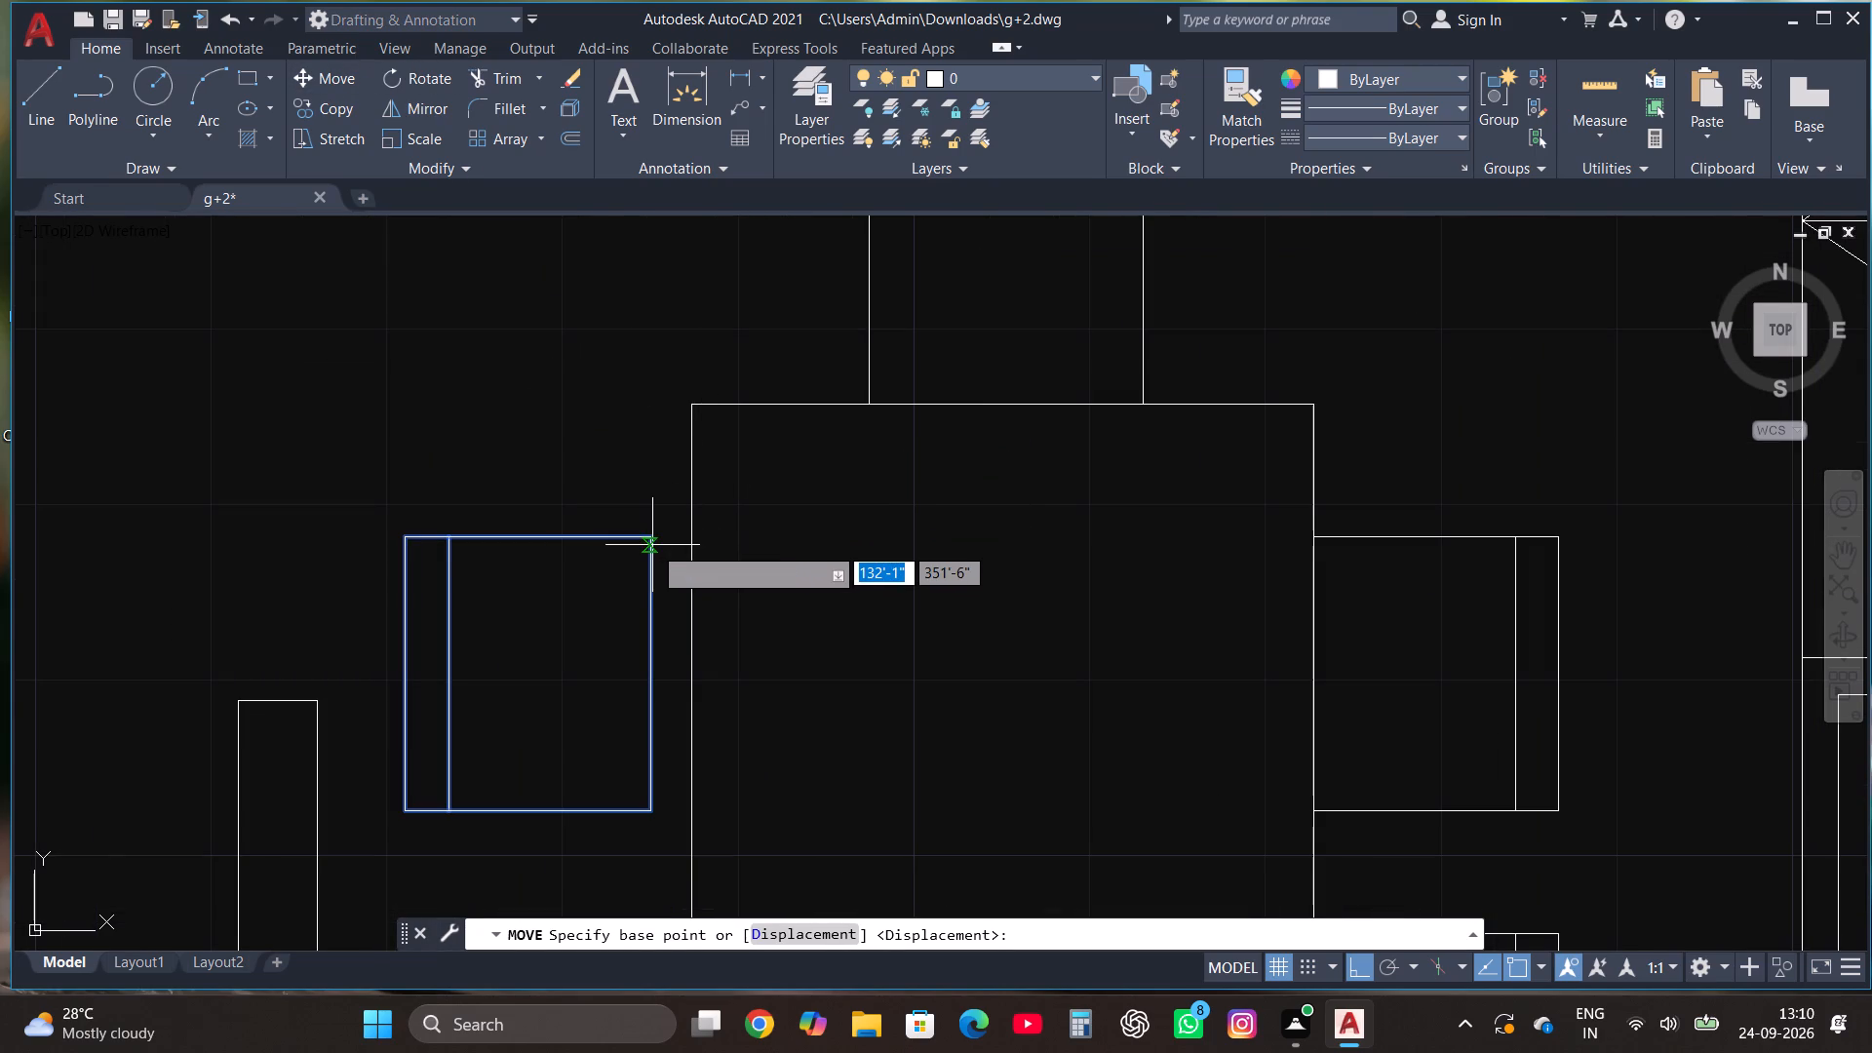
left_click(652, 541)
left_click(692, 550)
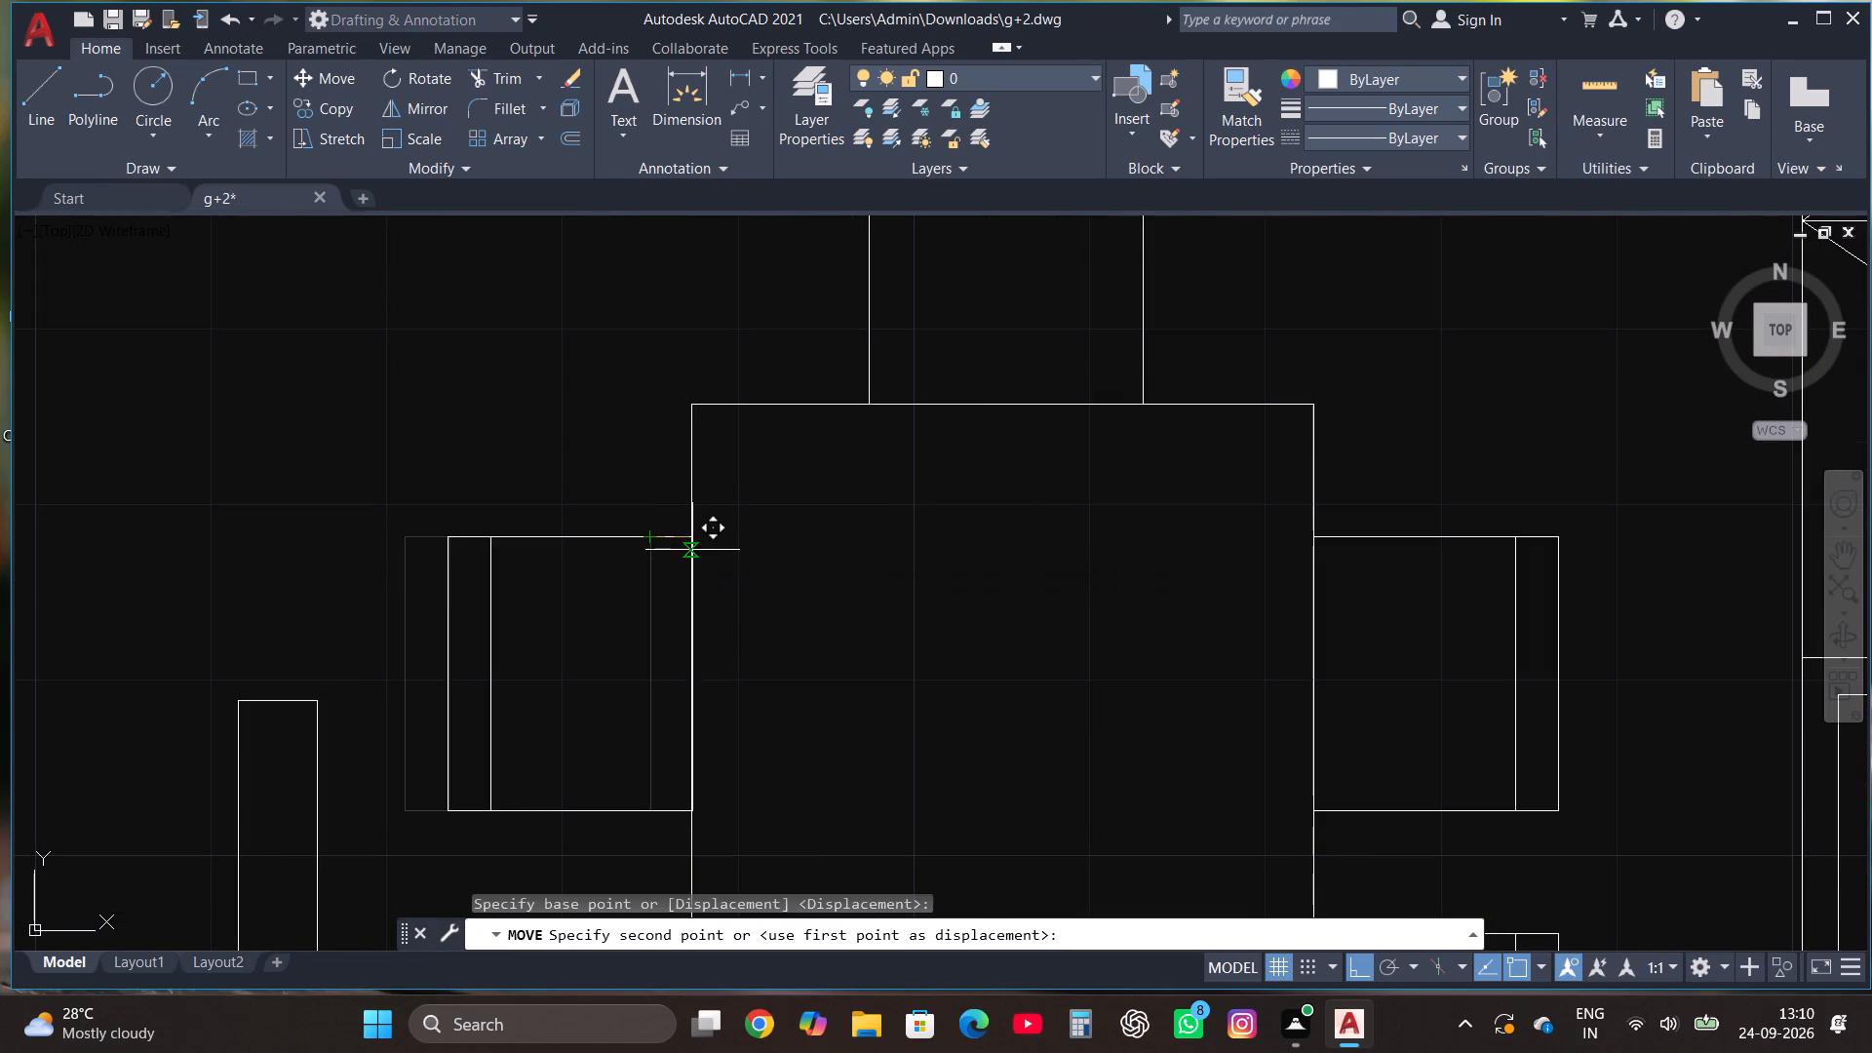
Save the g+2 drawing.
scroll(737, 390, "down", 3)
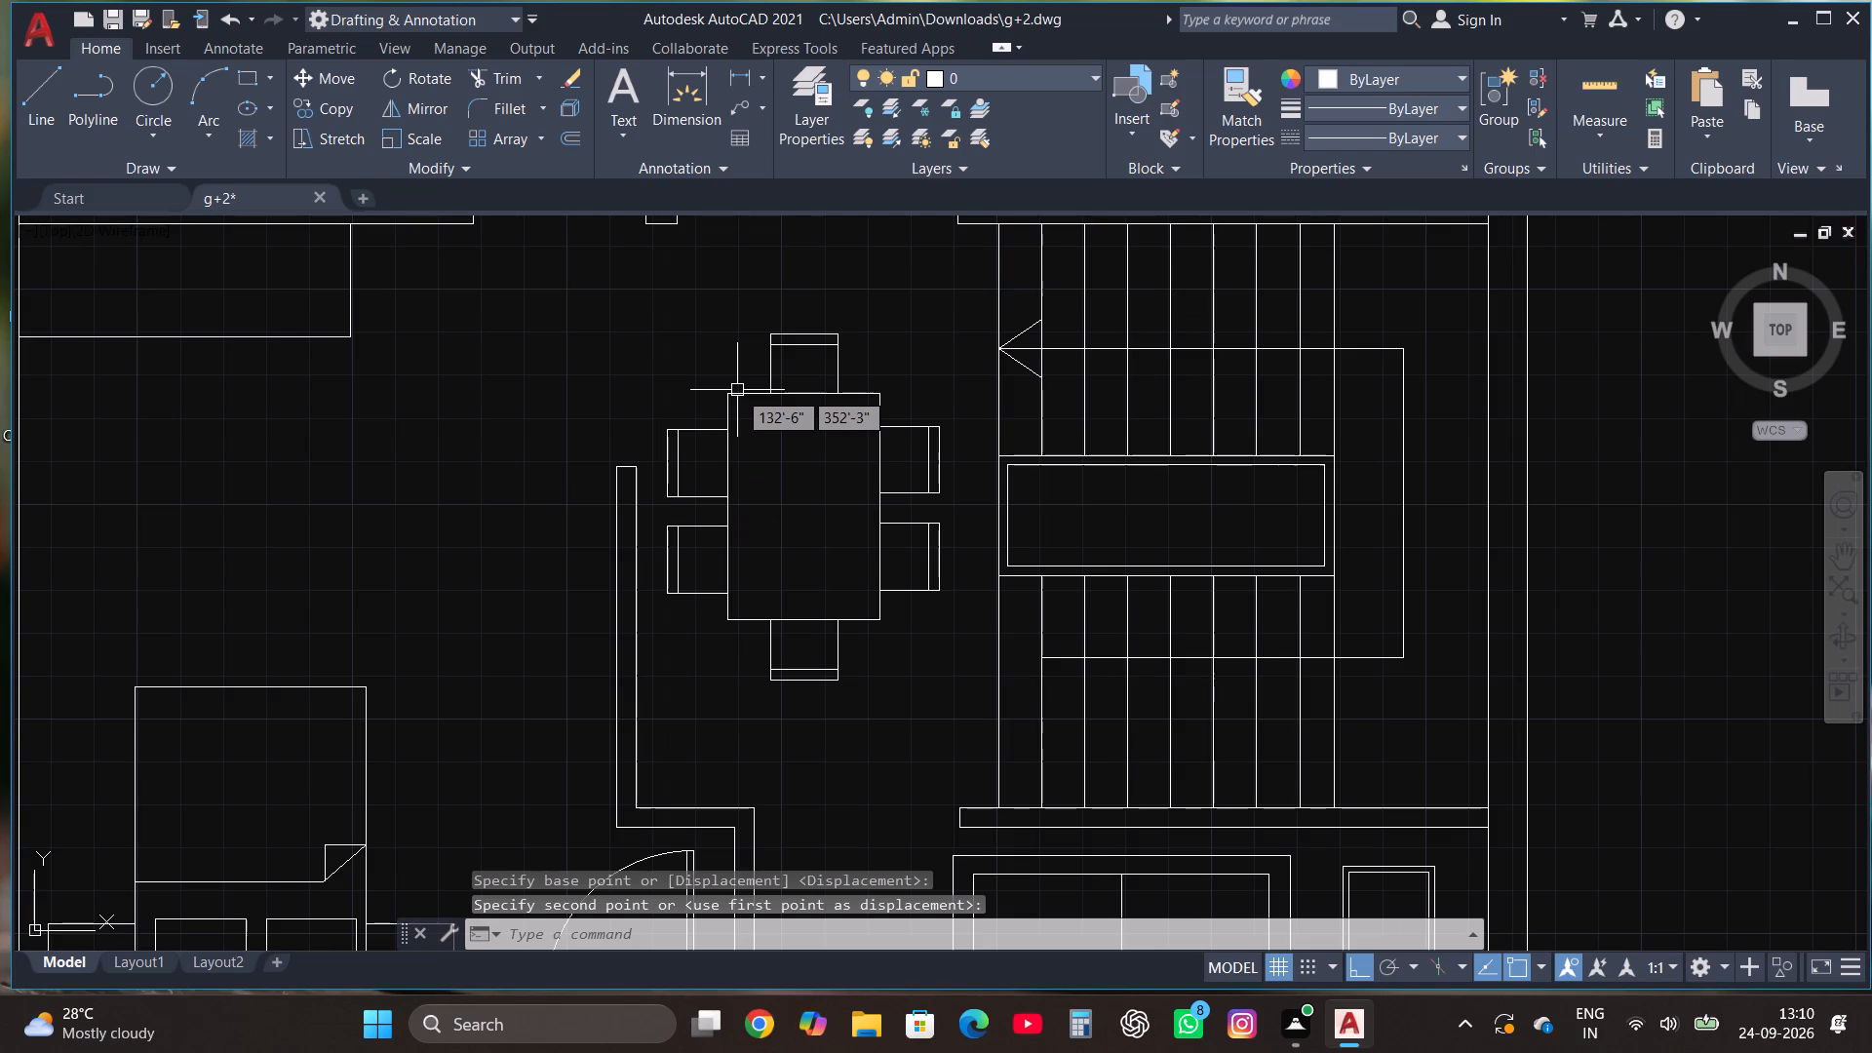
scroll(747, 389, "down", 1)
scroll(947, 427, "down", 2)
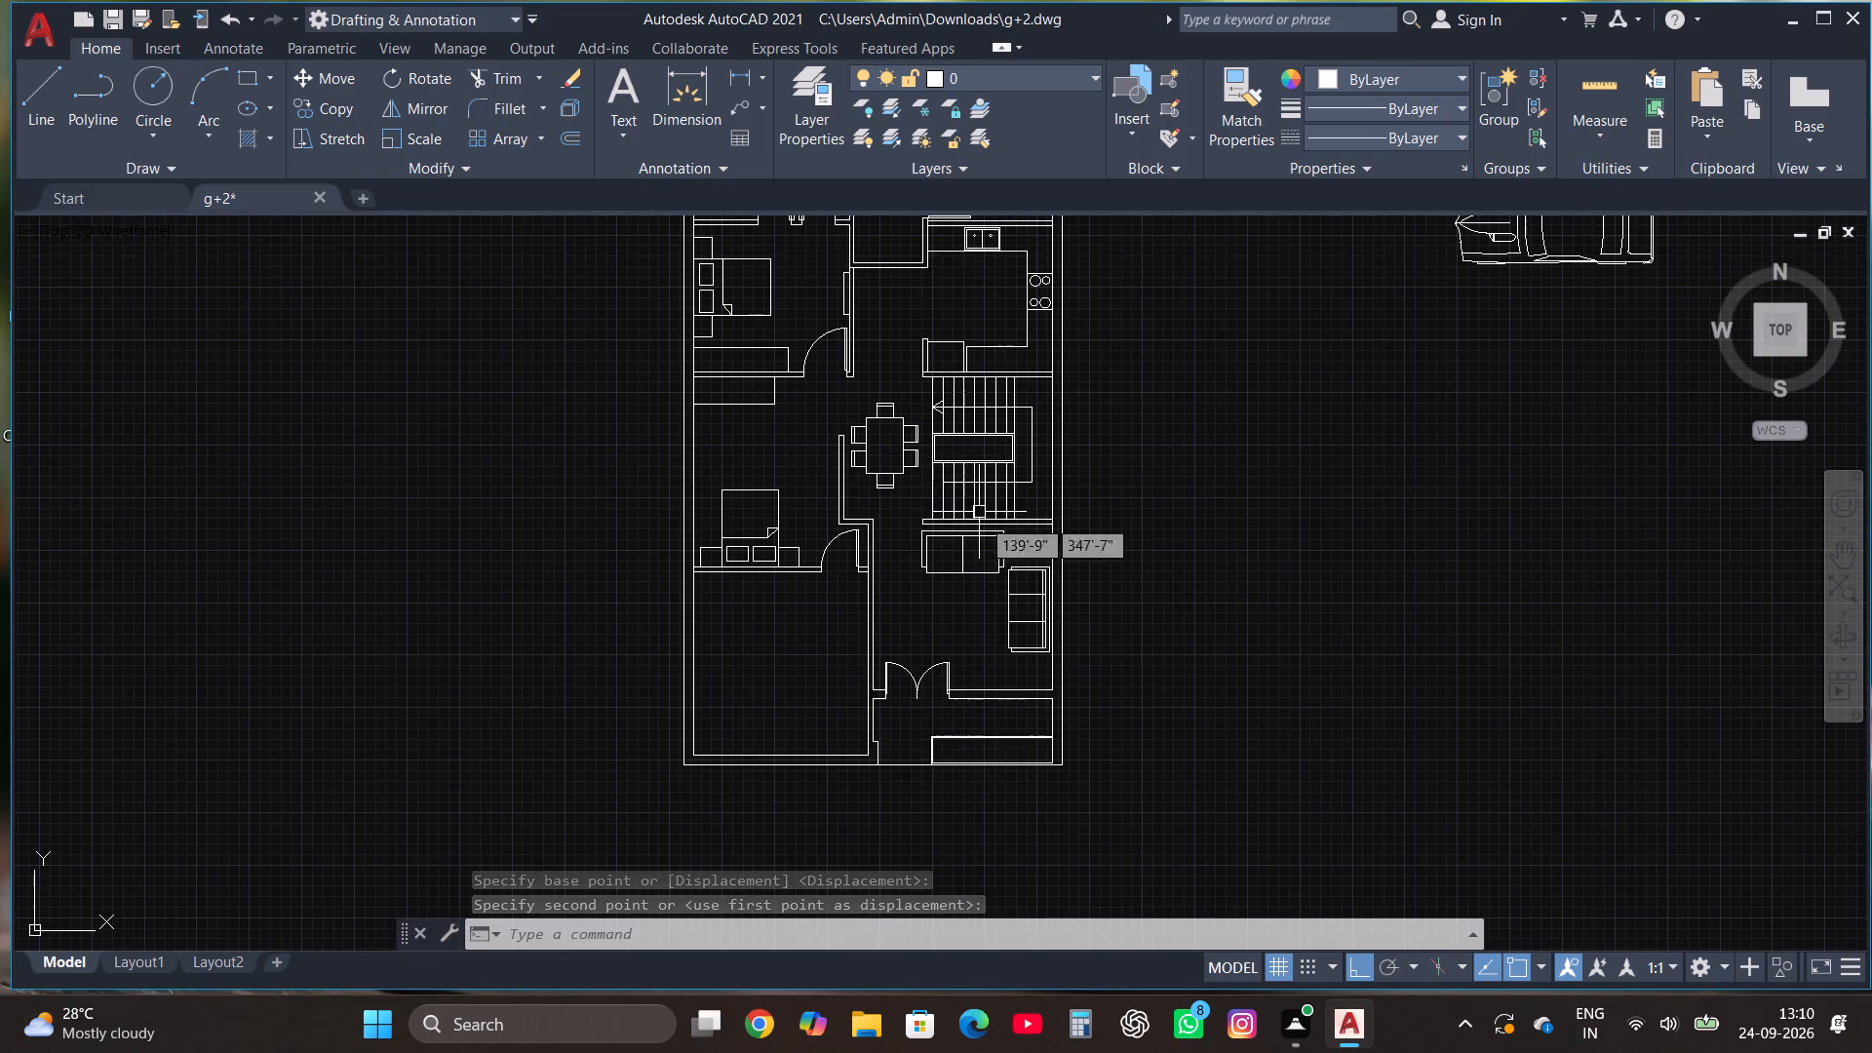
scroll(1045, 608, "up", 1)
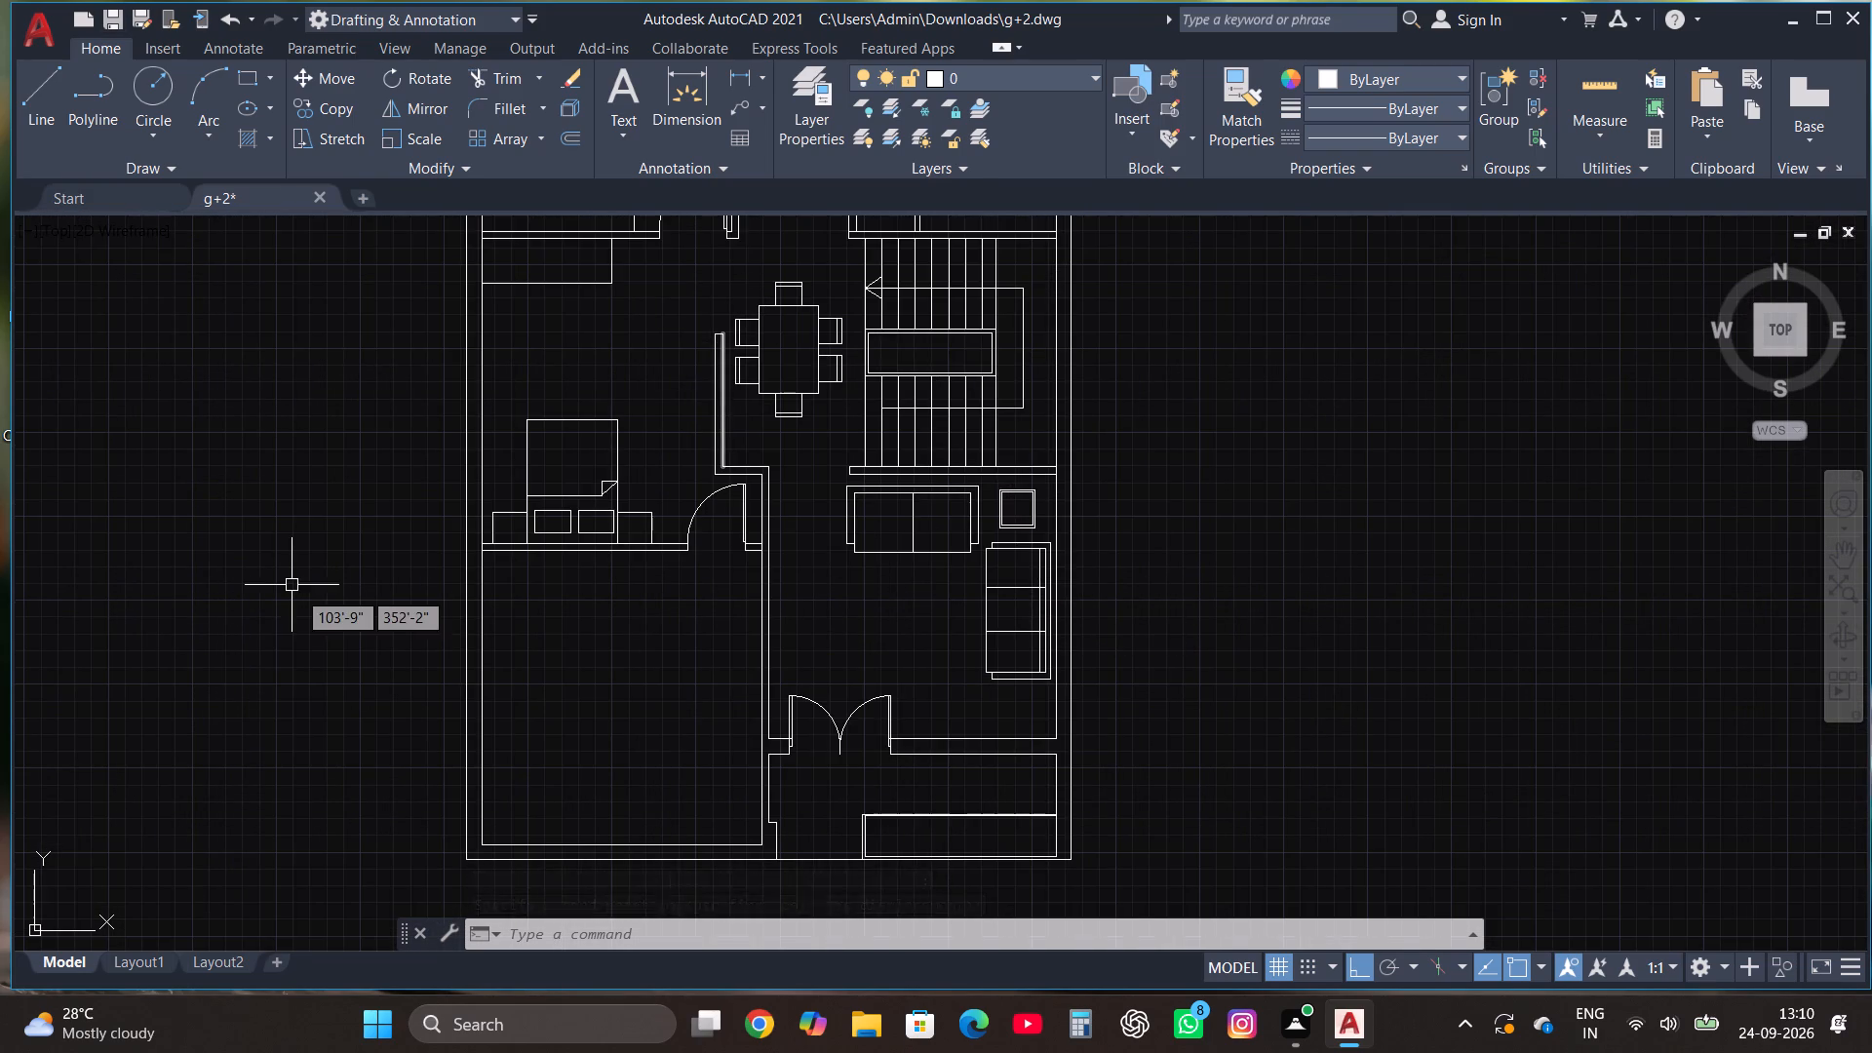
key("ctrl+s")
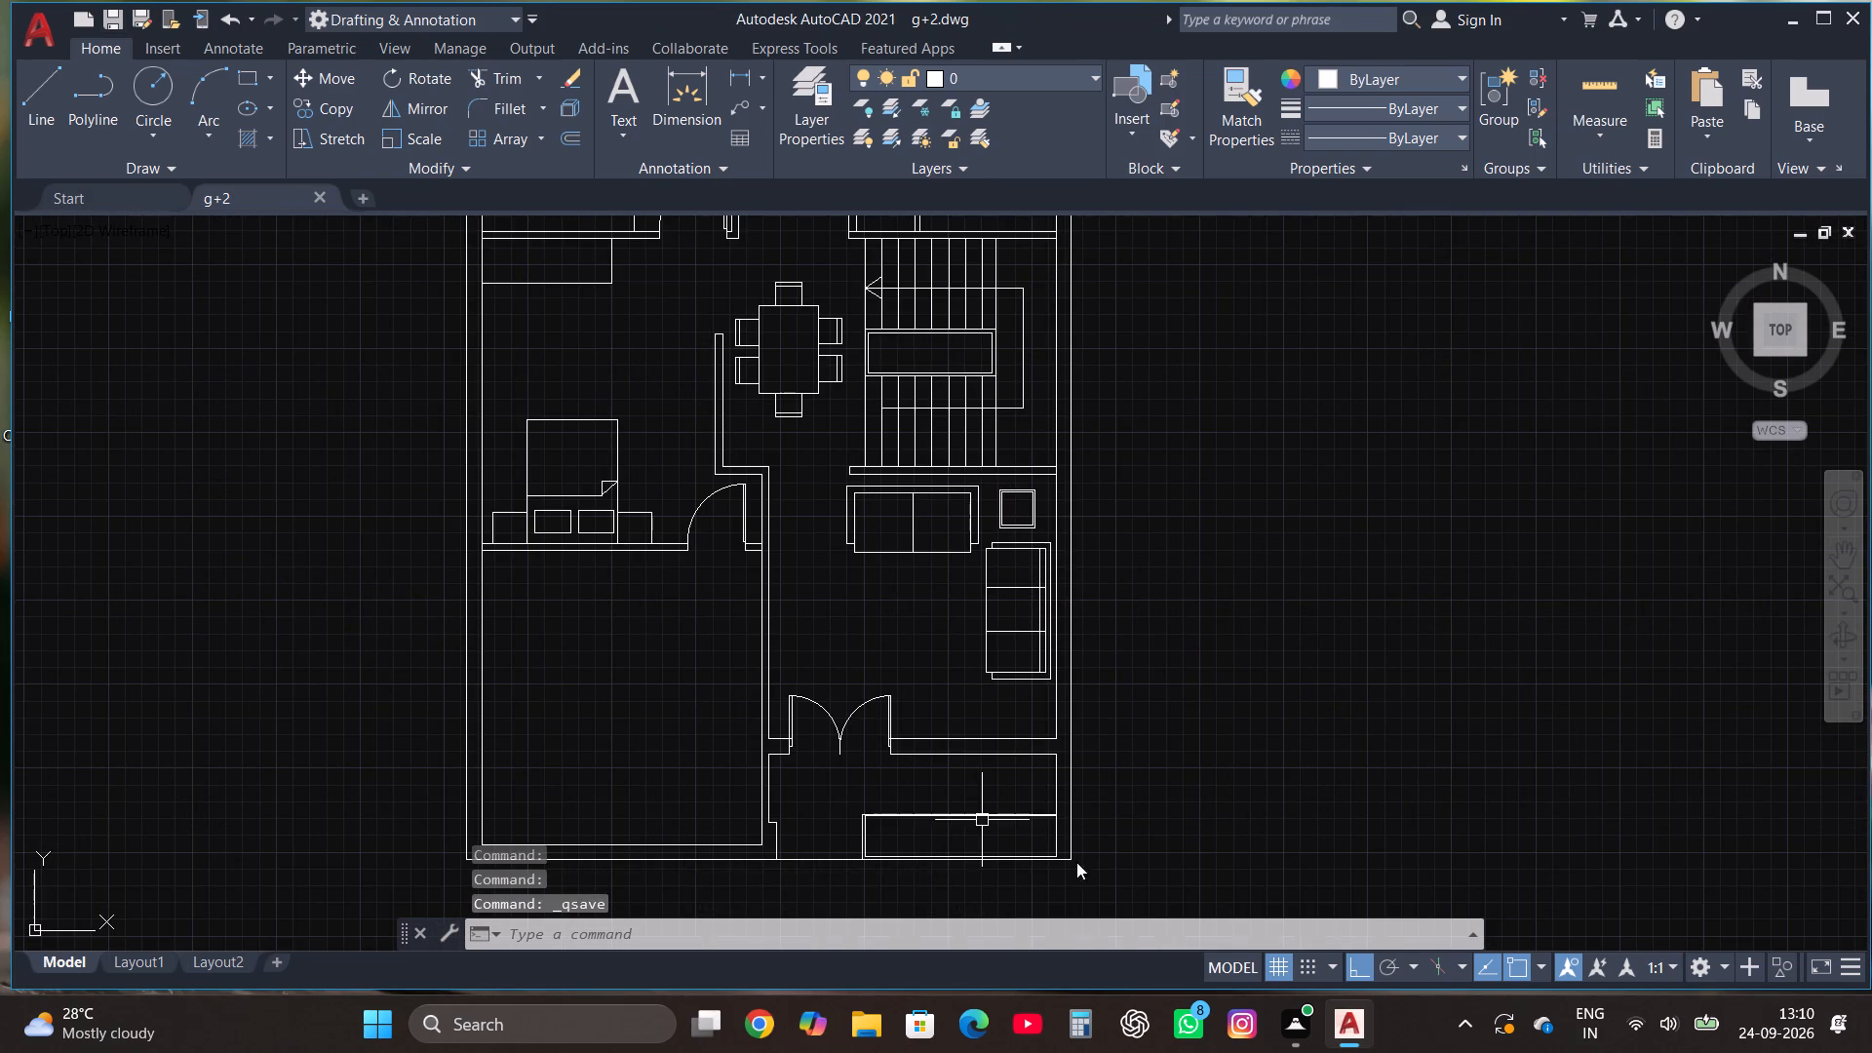
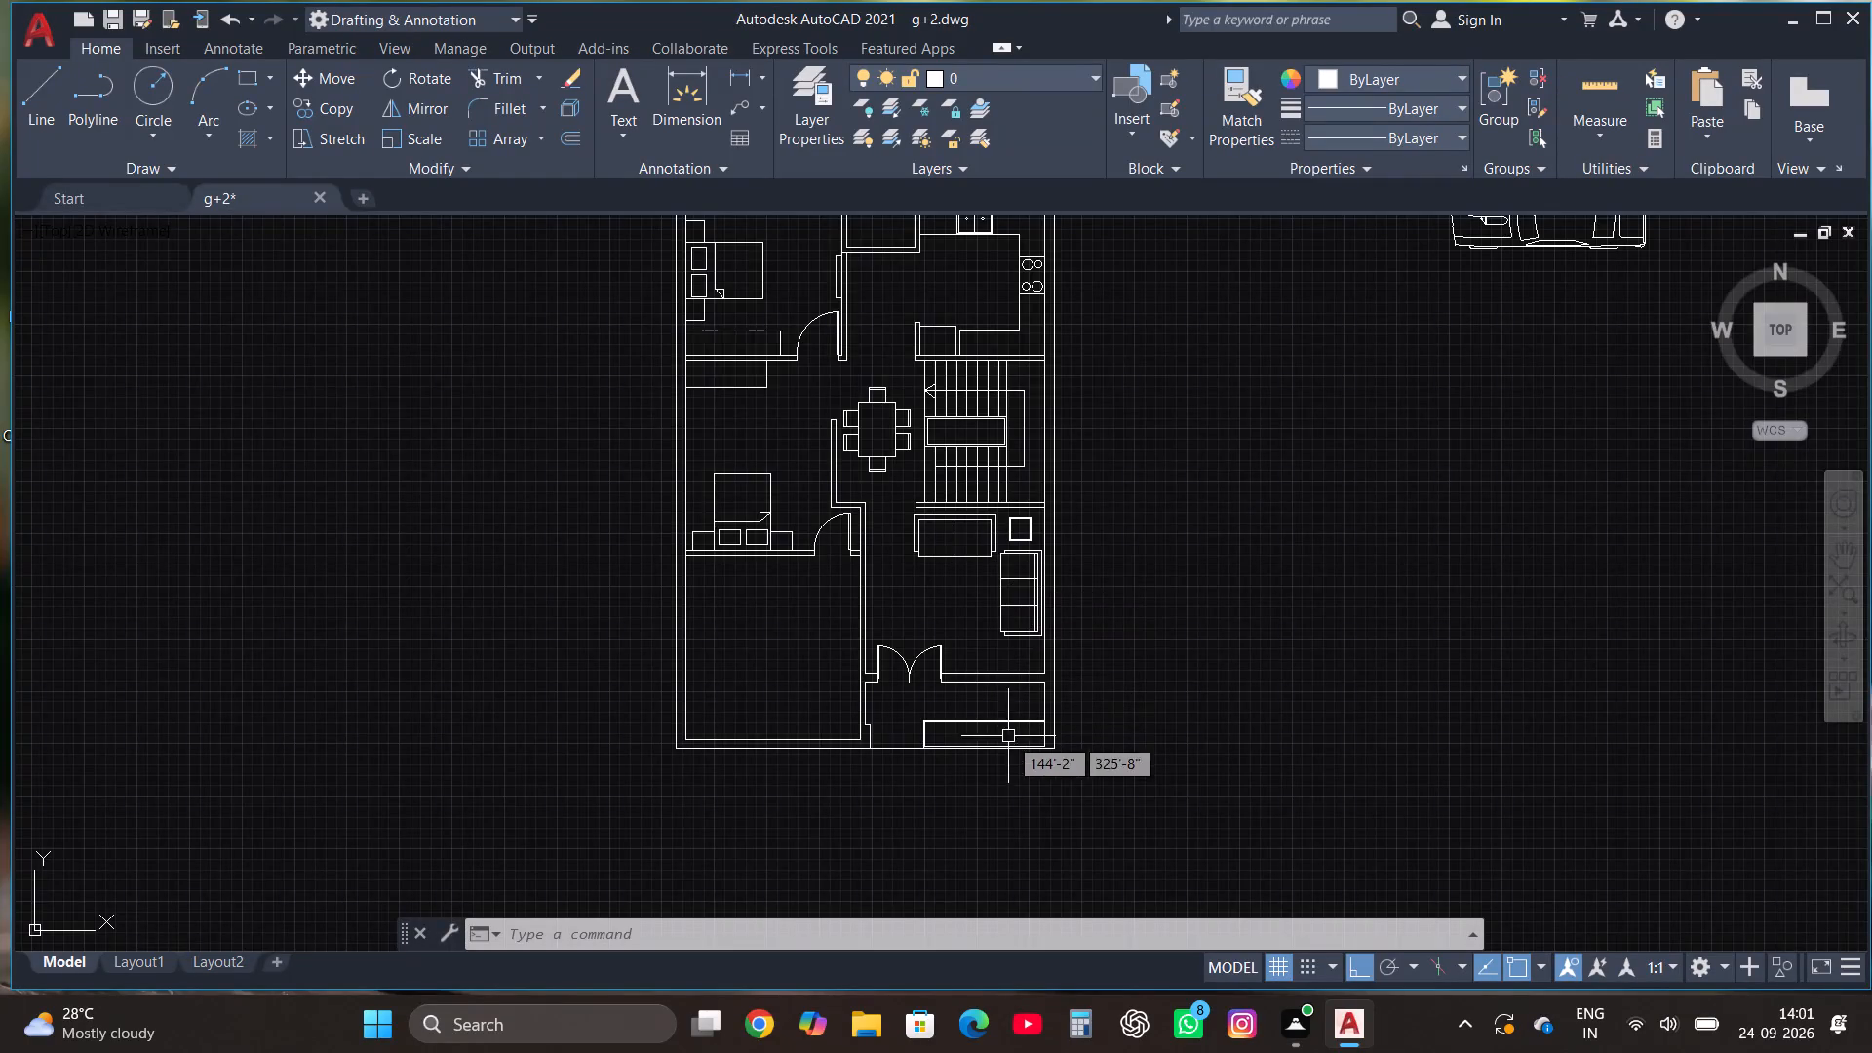
Draw a rectangle about 2'-11" by 5" within the thickness of the short horizontal wall between the top-centre space and the kitchen area.
scroll(1017, 773, "down", 1)
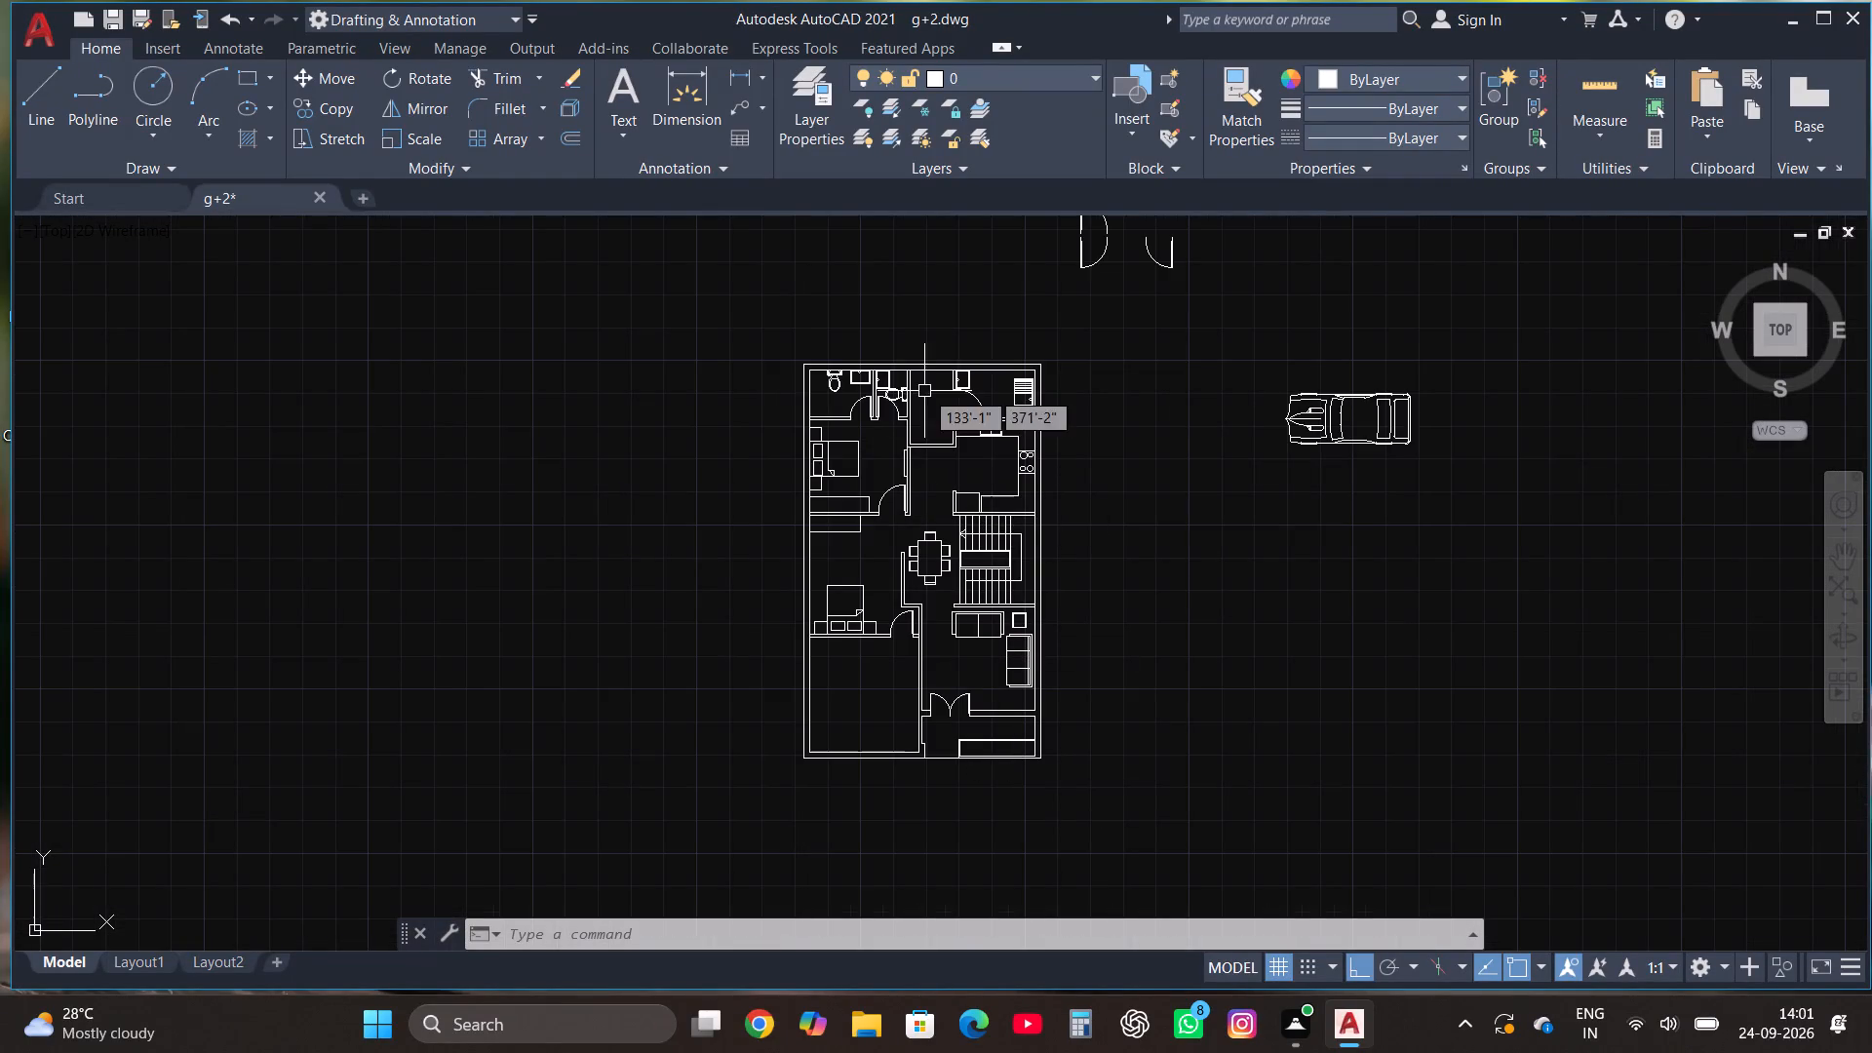
scroll(896, 358, "up", 2)
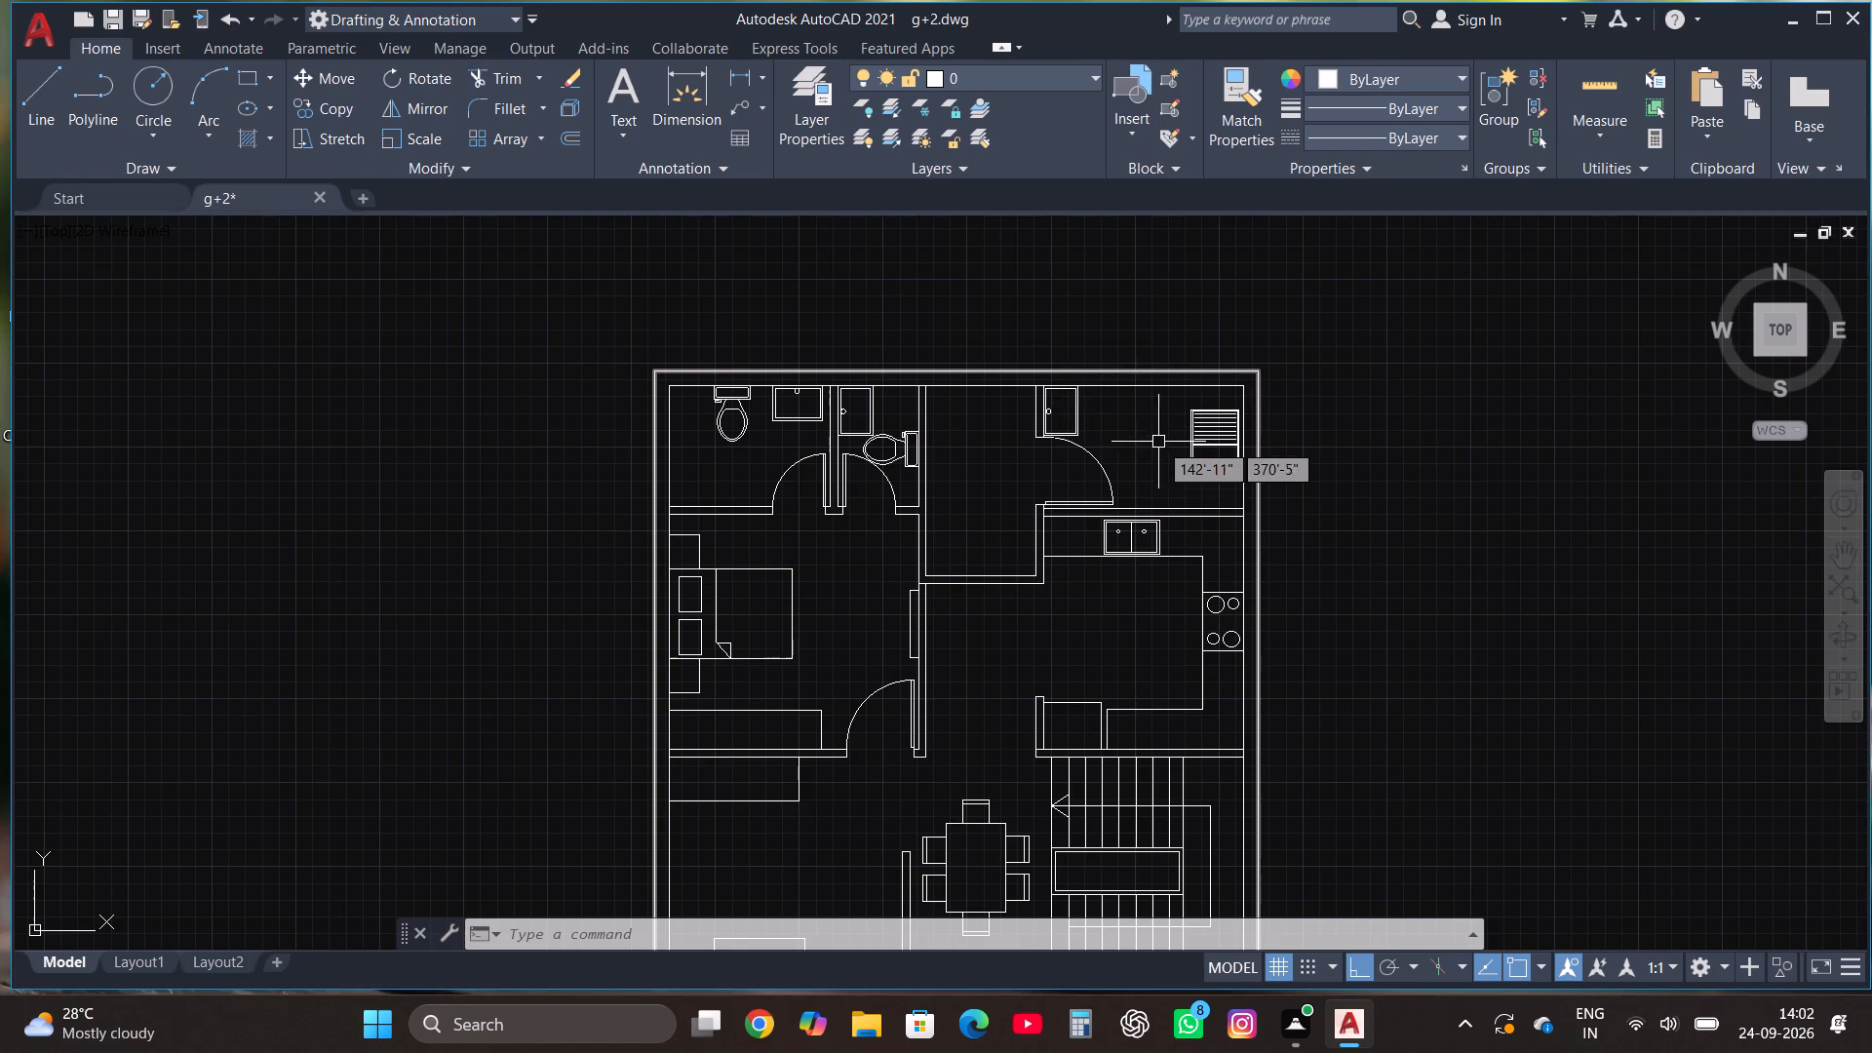
scroll(1157, 437, "down", 1)
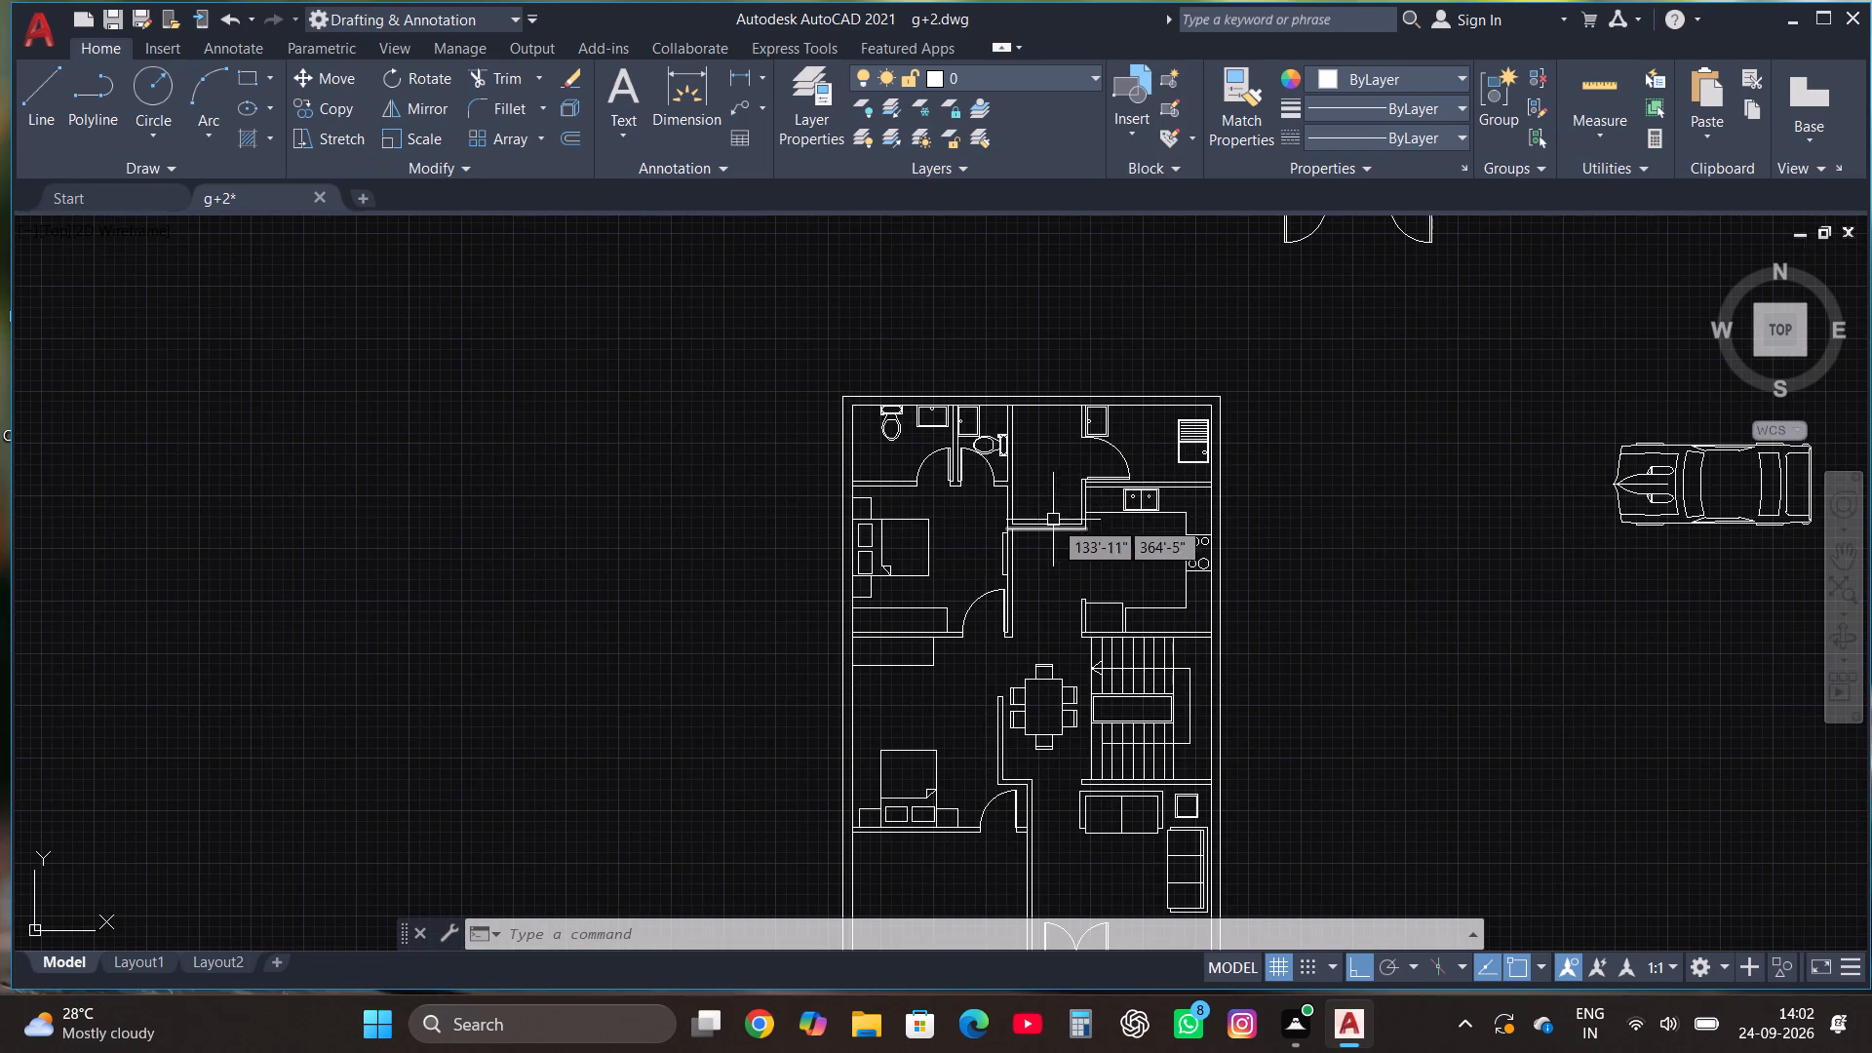
scroll(1063, 505, "up", 3)
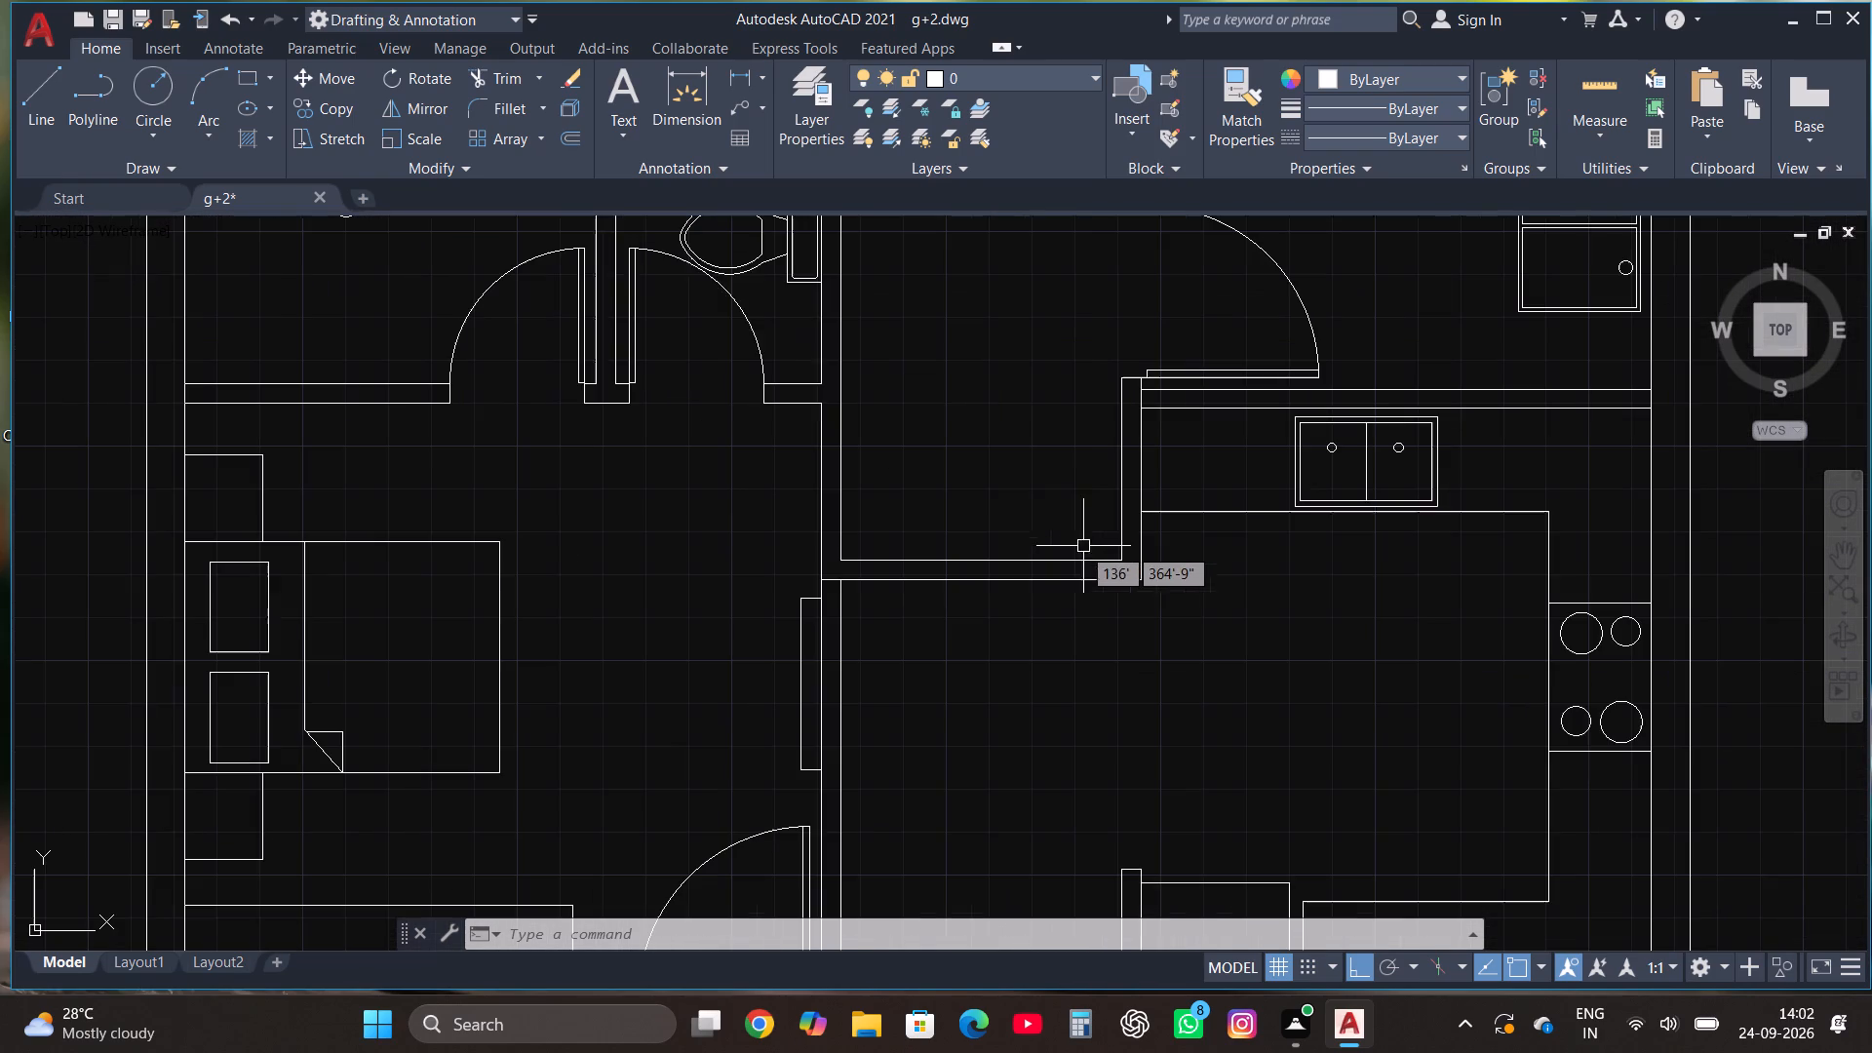
left_click(244, 73)
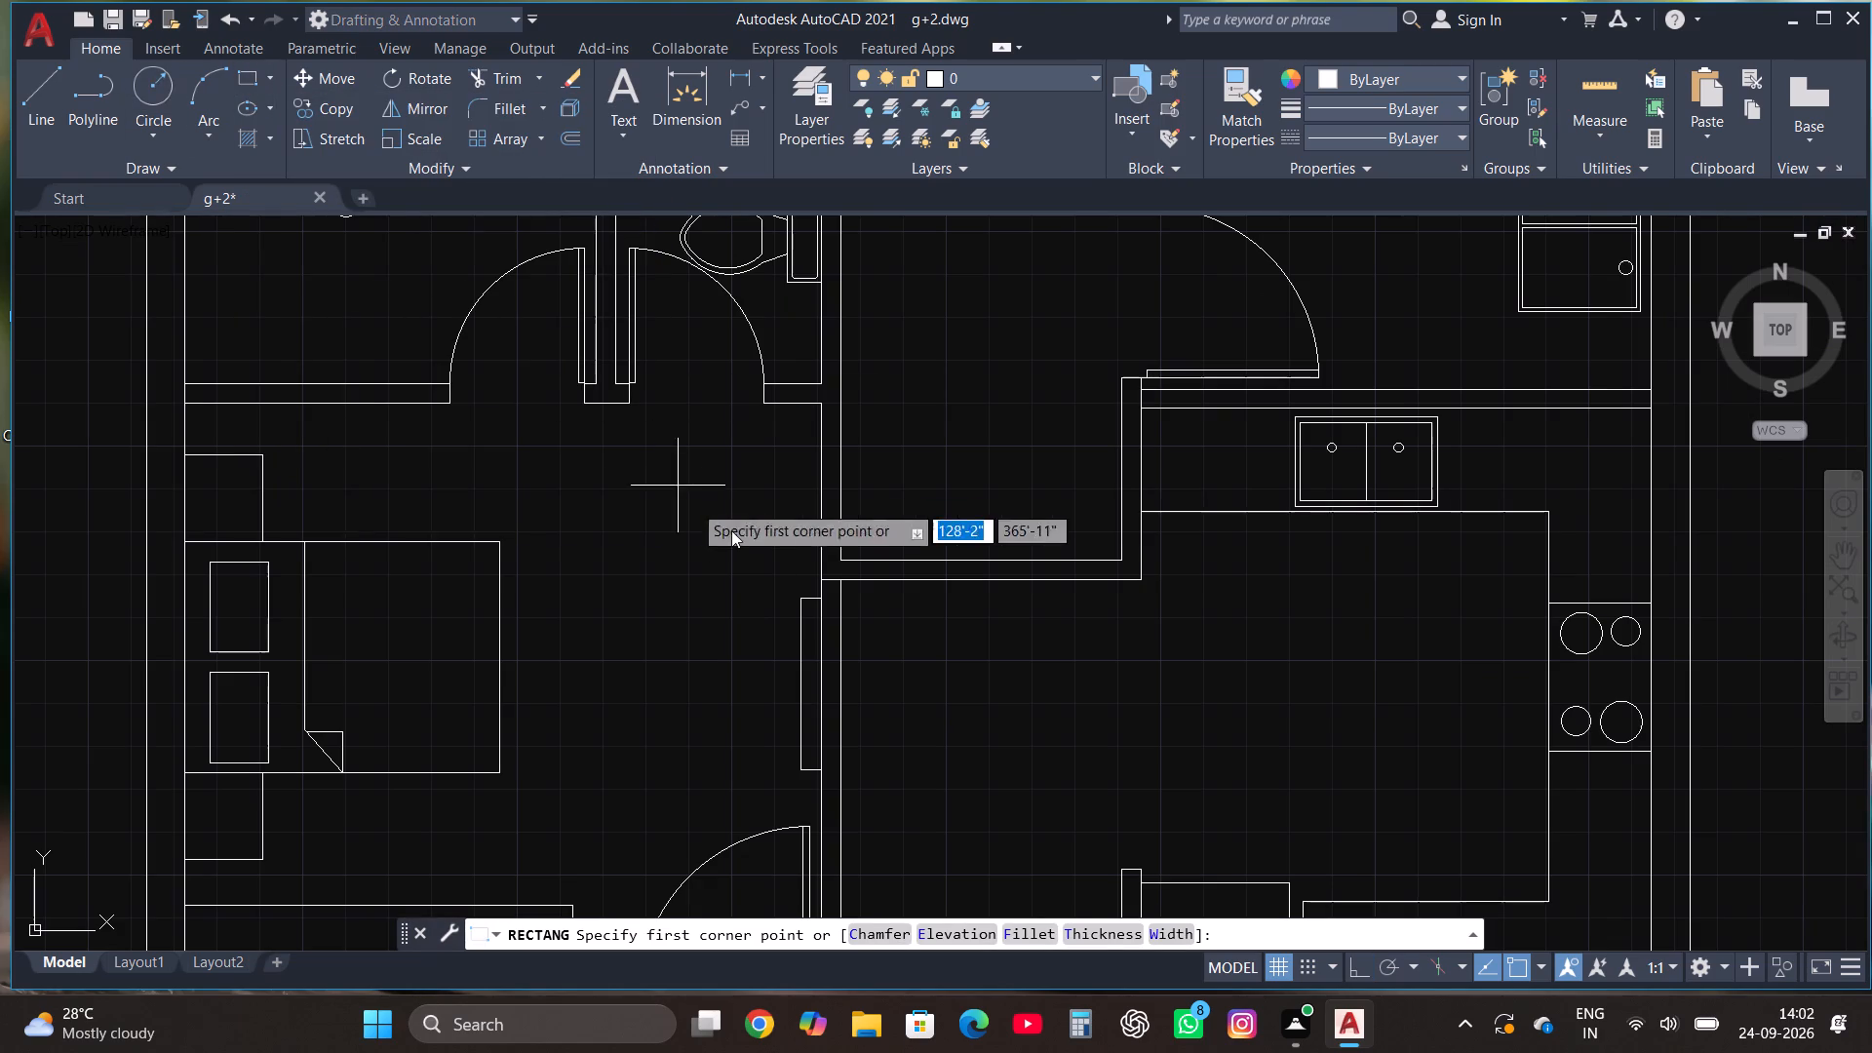
left_click(907, 560)
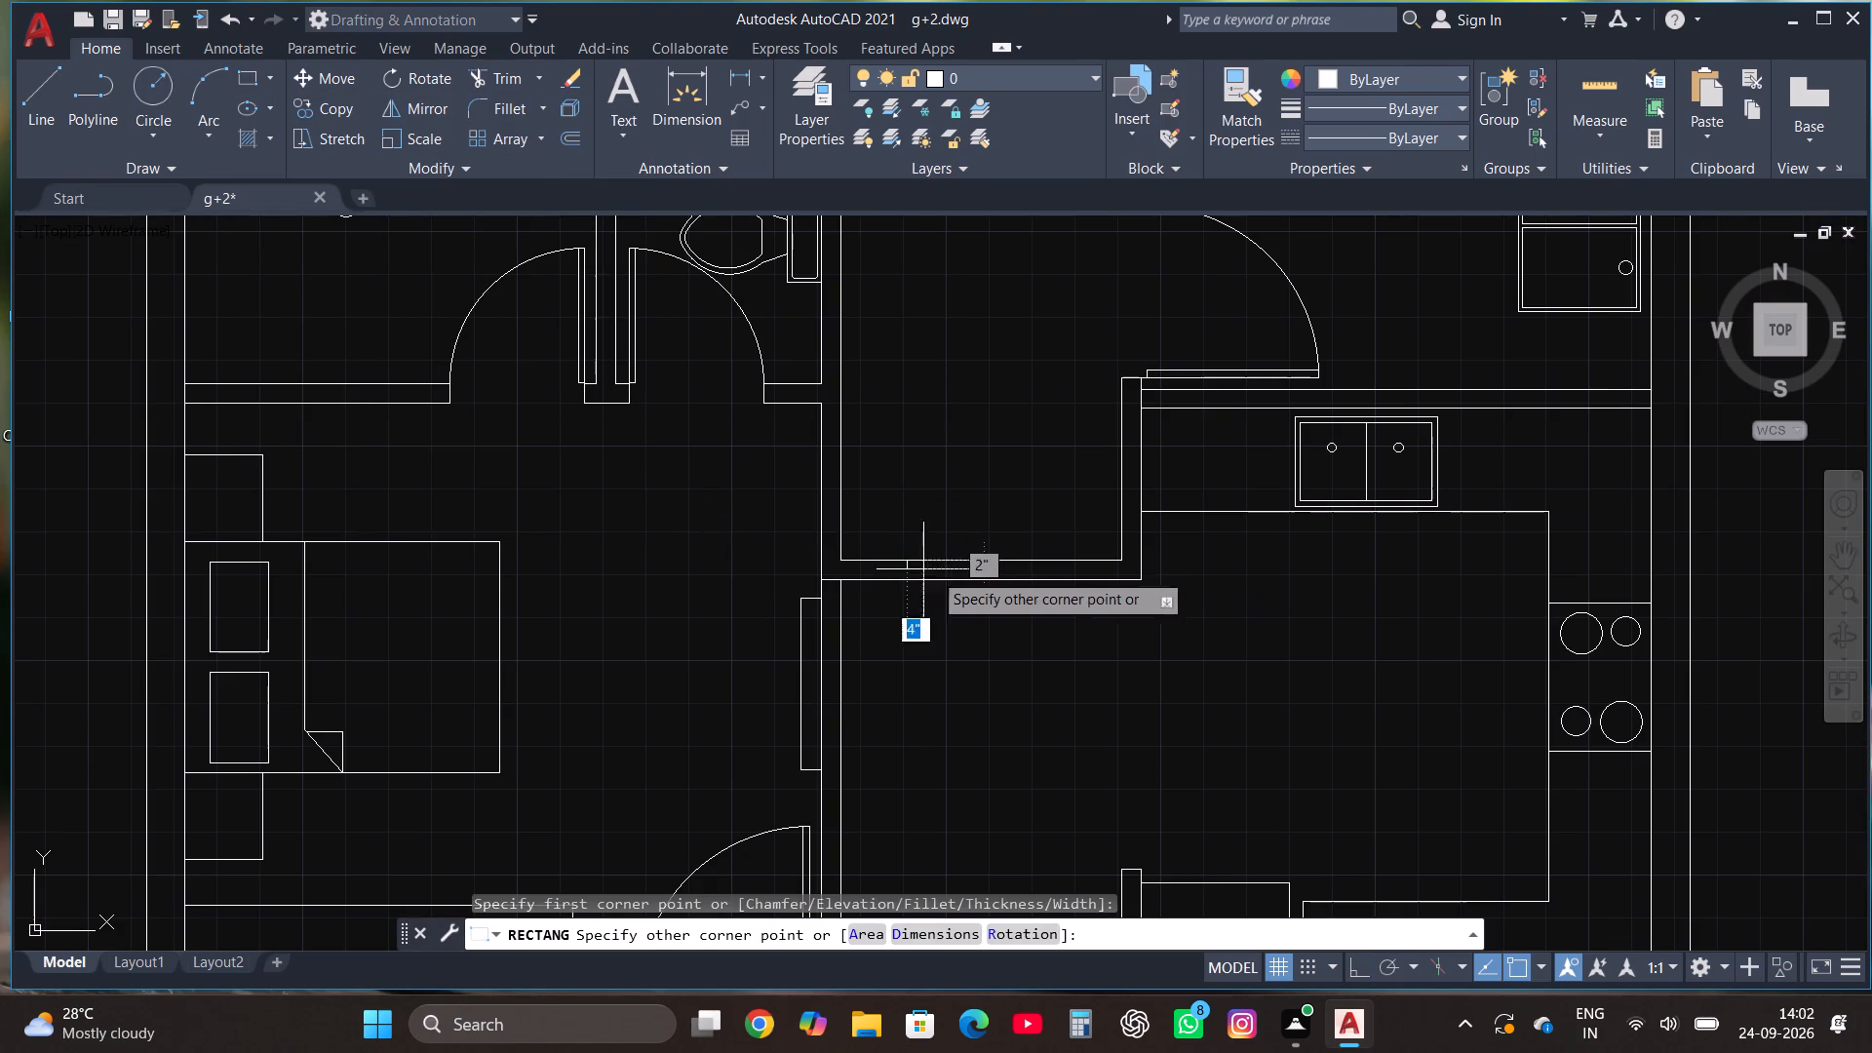
left_click(1059, 577)
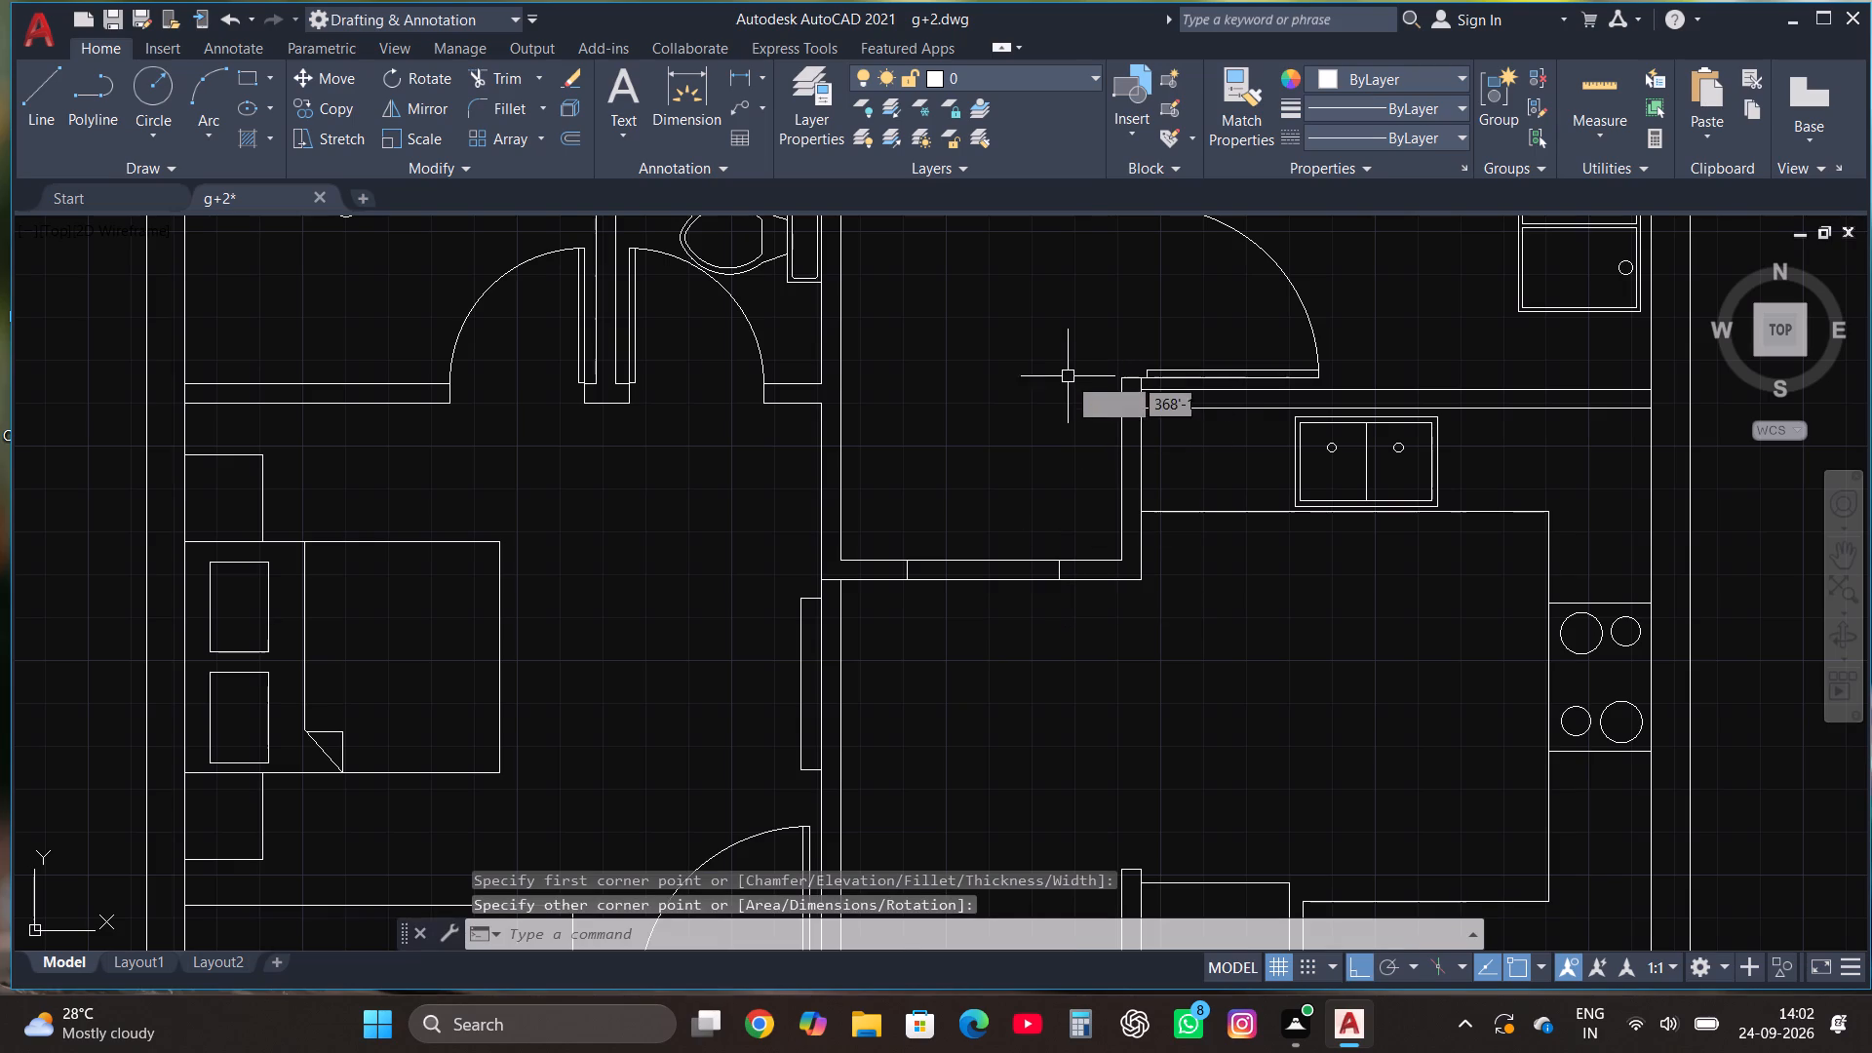
scroll(1014, 634, "up", 1)
key("Escape")
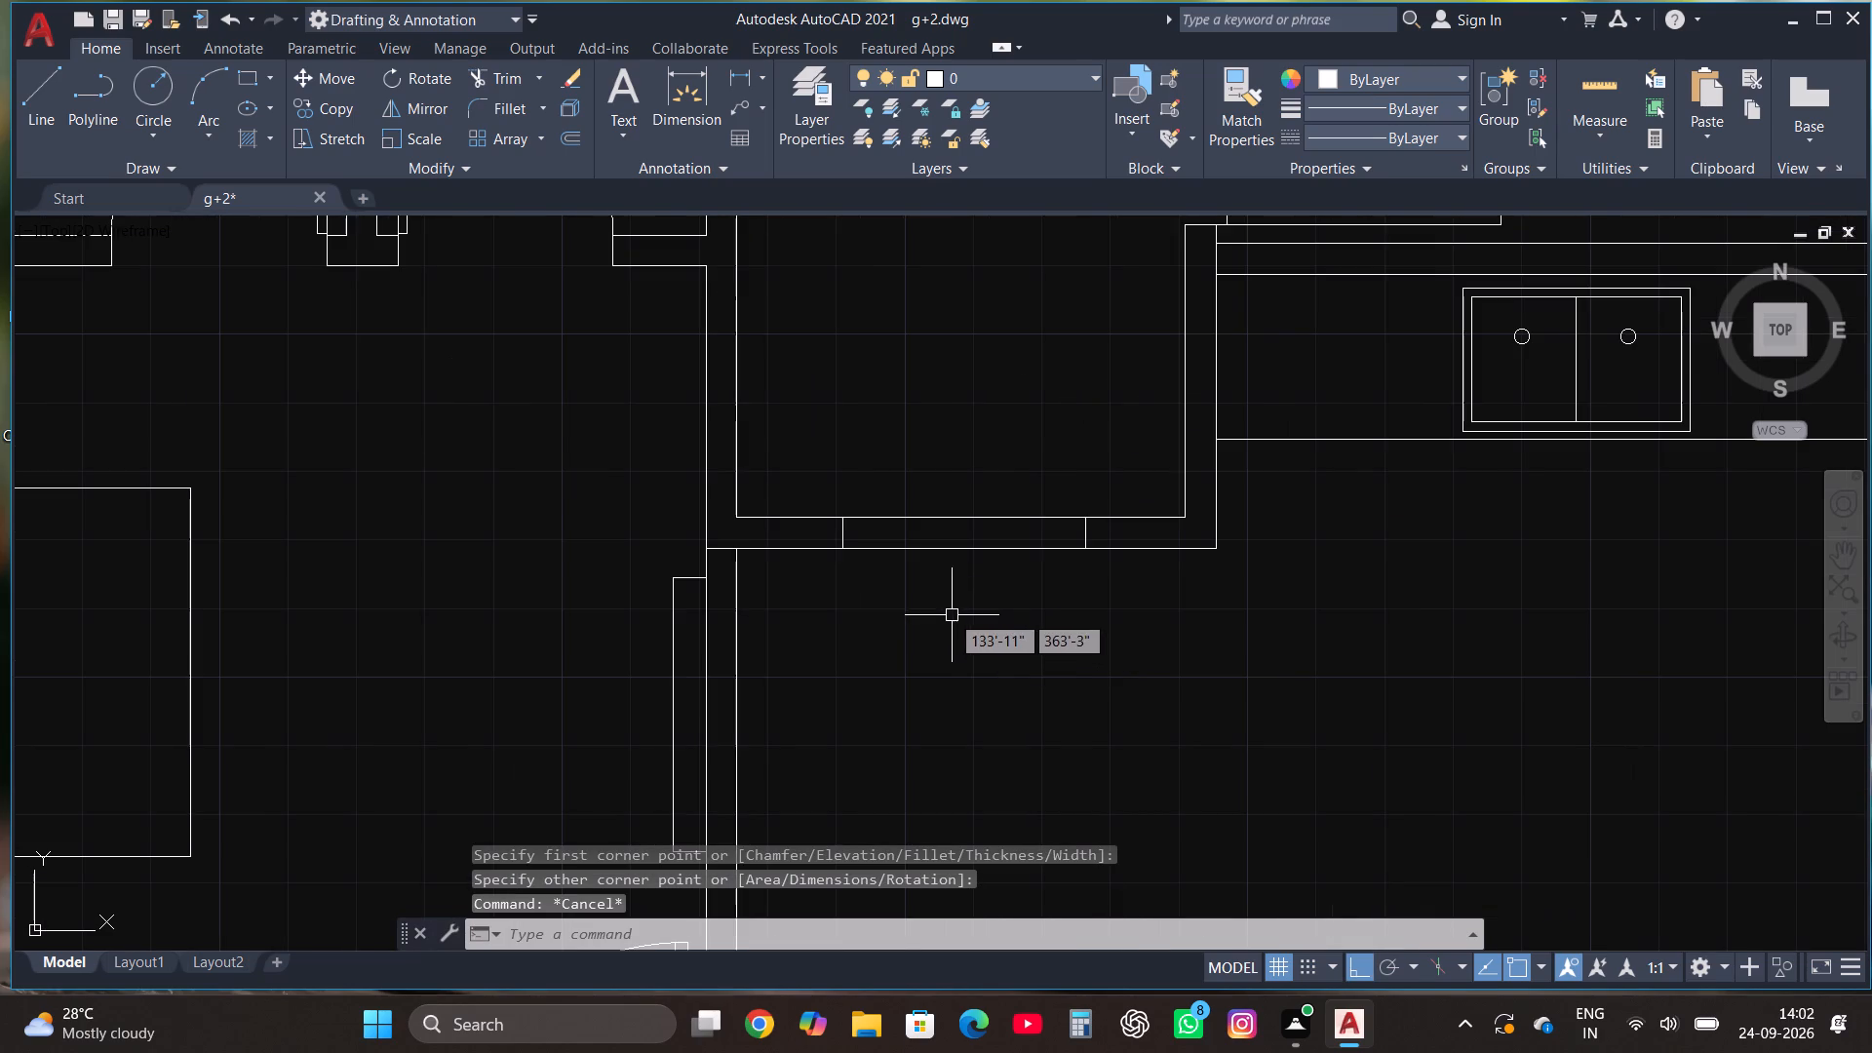
Trim the wall lines between the rectangle's two ends to form an opening in the short horizontal wall.
scroll(949, 608, "up", 1)
left_click(944, 598)
left_click(900, 433)
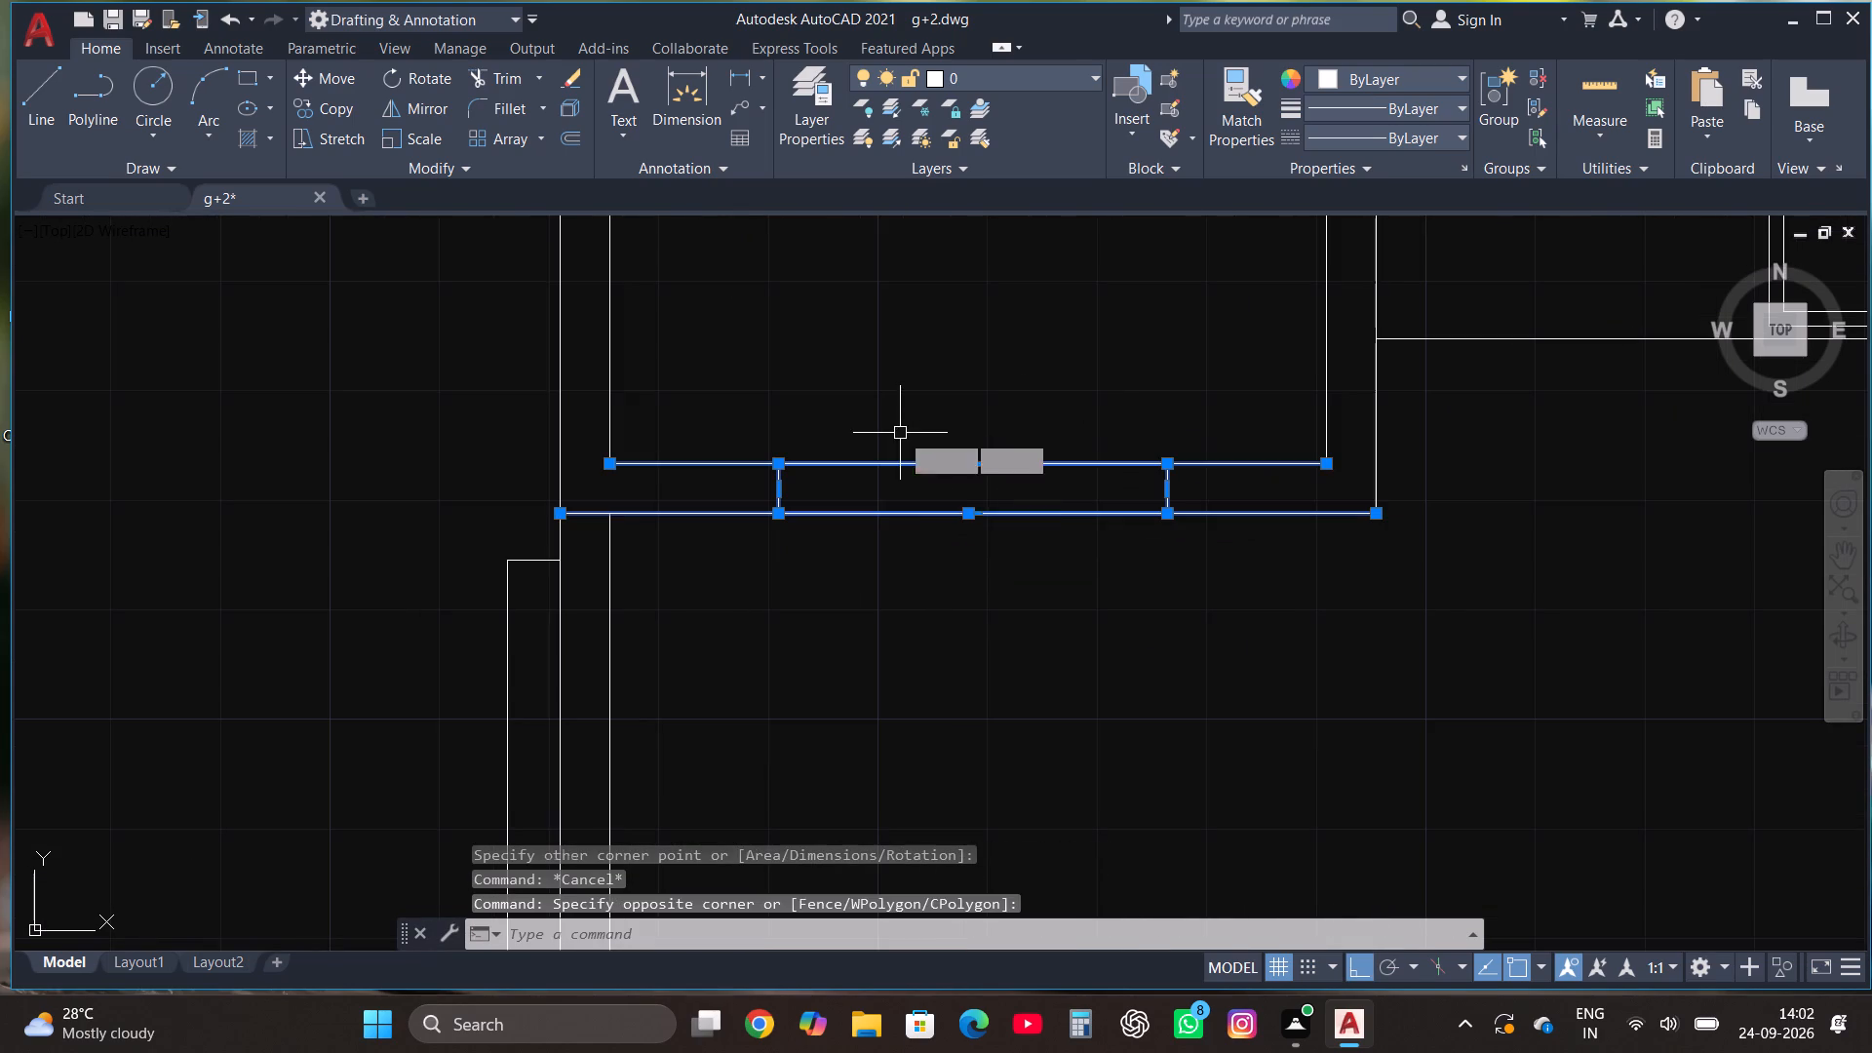
key("Escape")
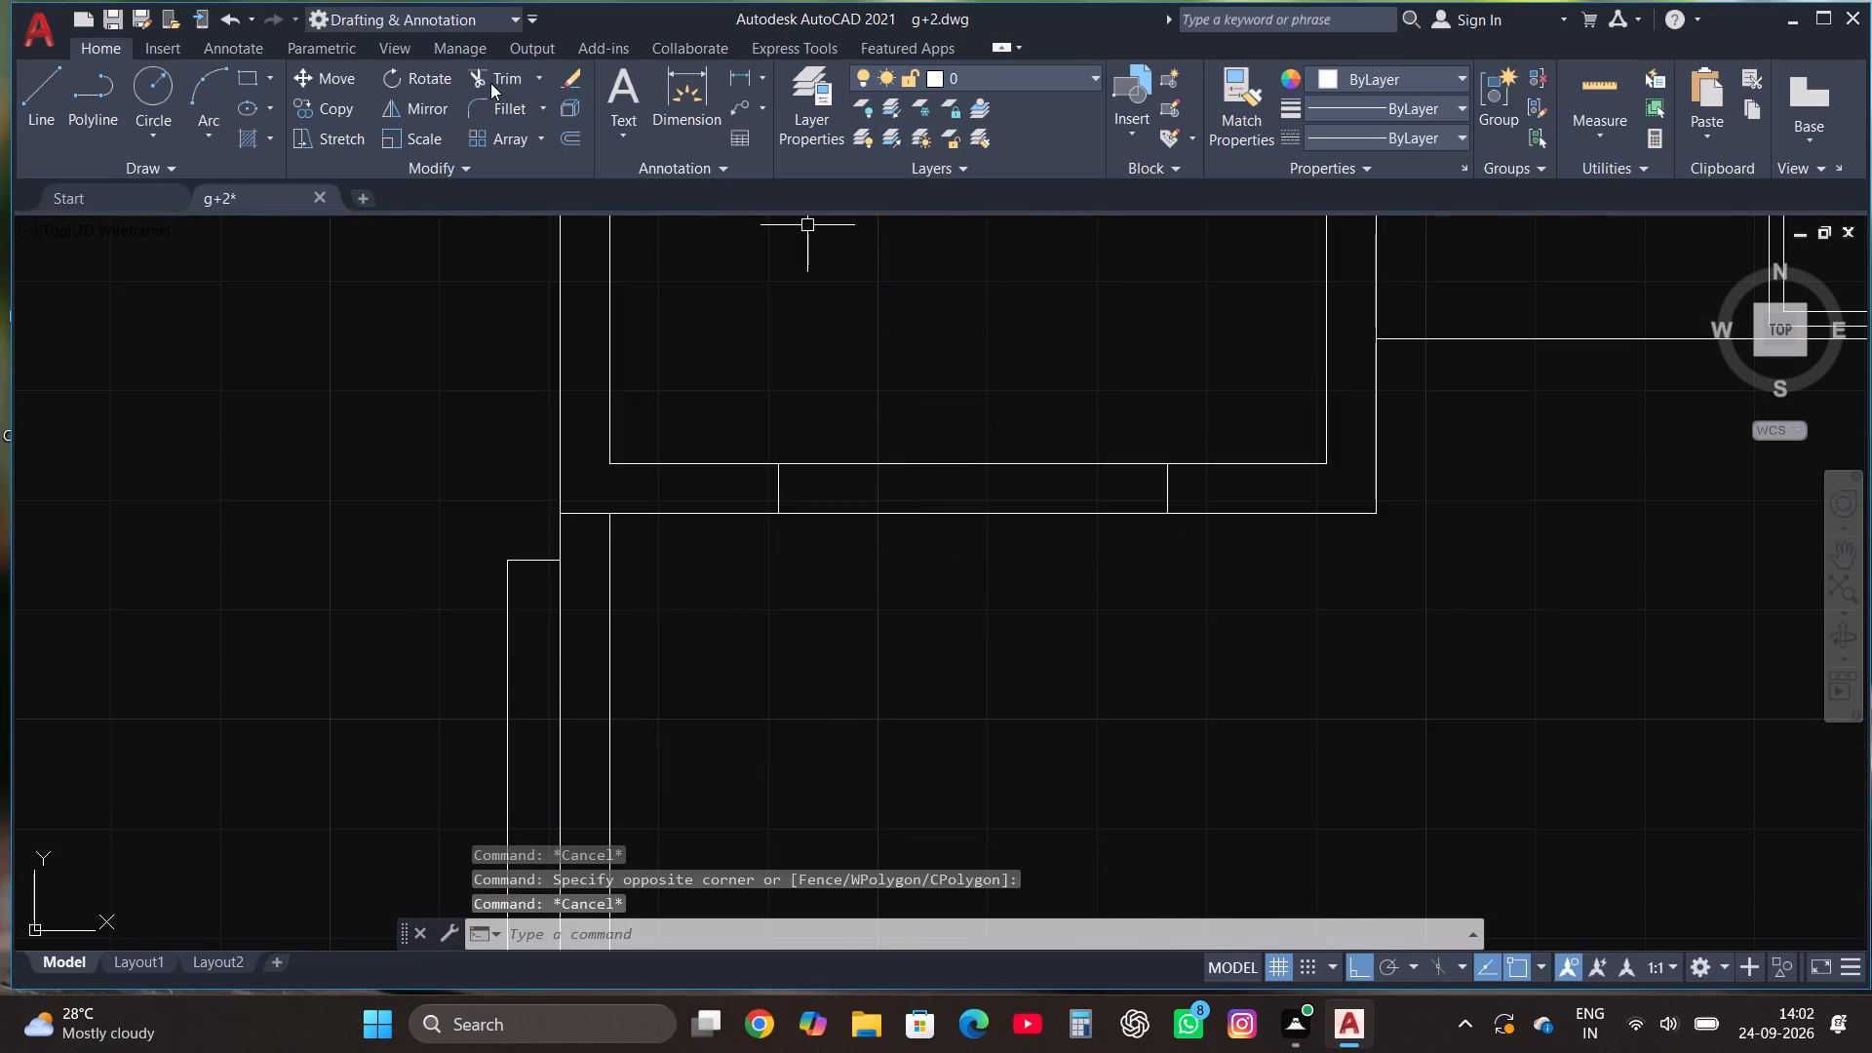
left_click(490, 81)
left_click_drag(947, 433, 953, 615)
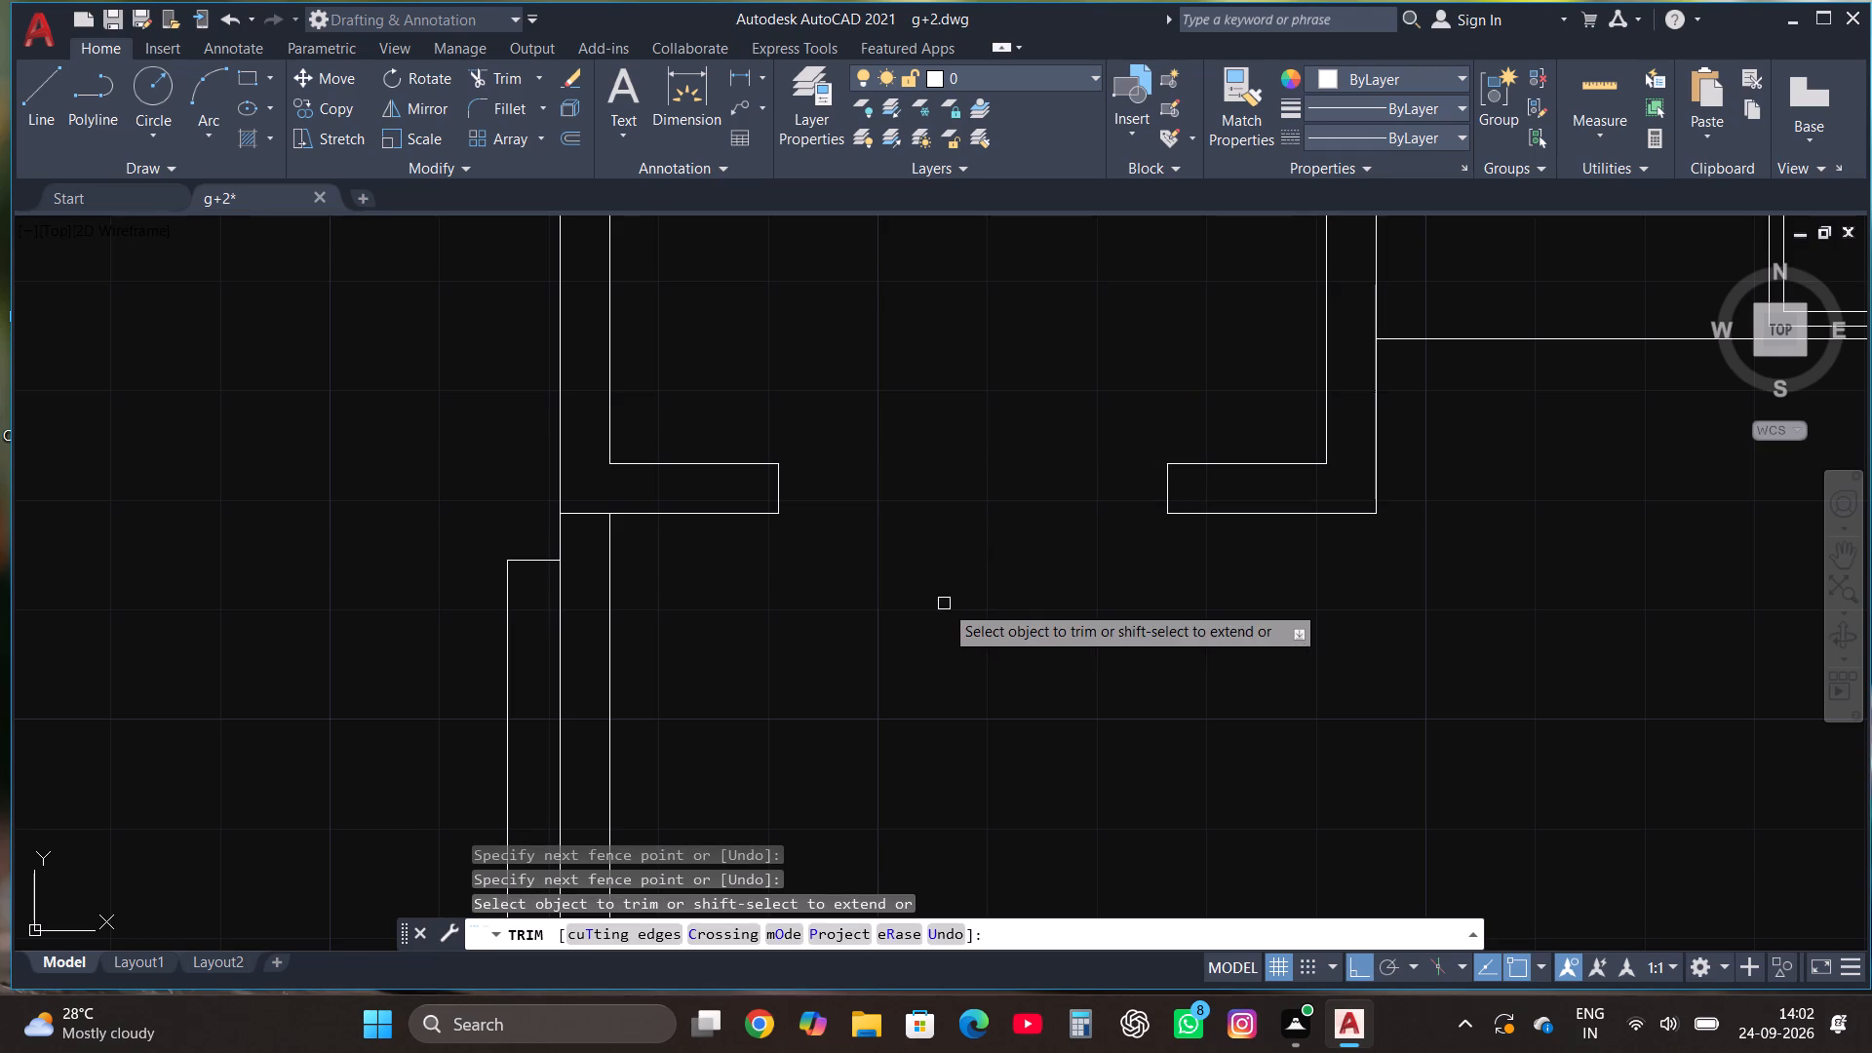
key("Escape")
Load the ACAD_ISO02W100 ISO dash linetype and make it the current linetype.
type("li")
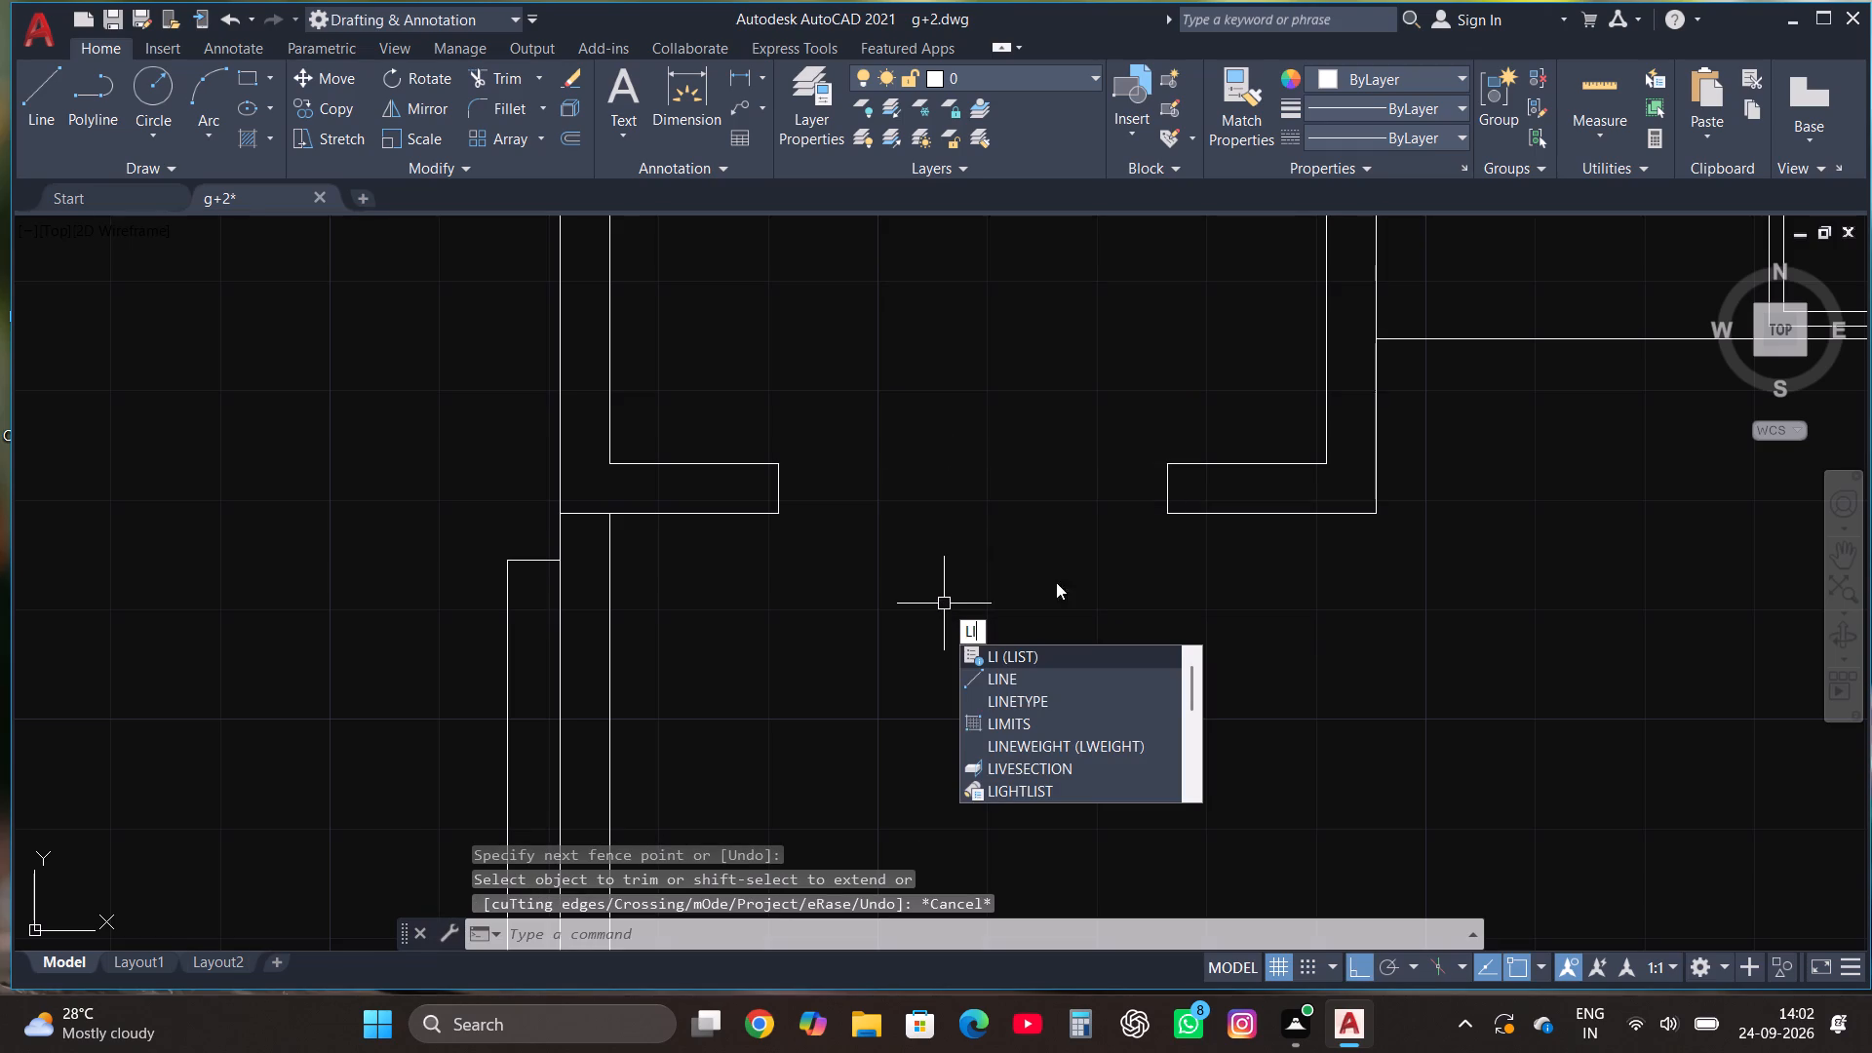
left_click(1032, 694)
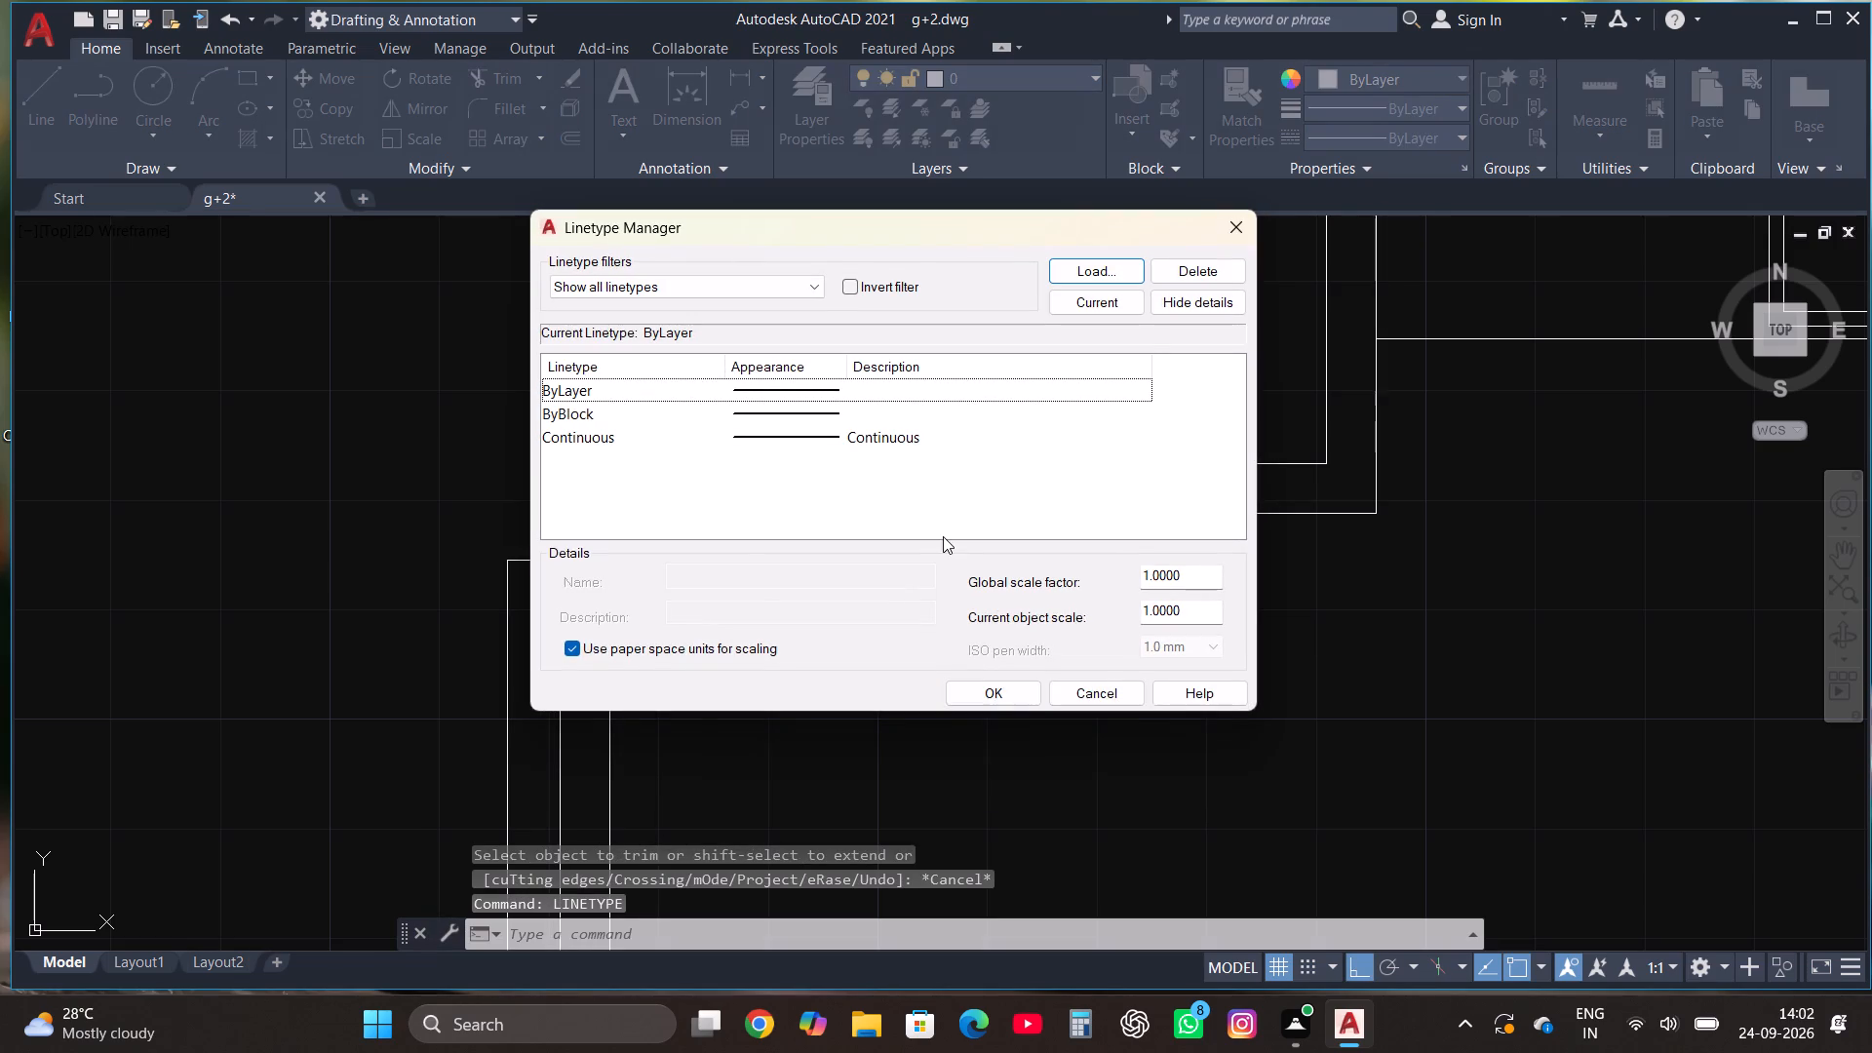
left_click(1116, 270)
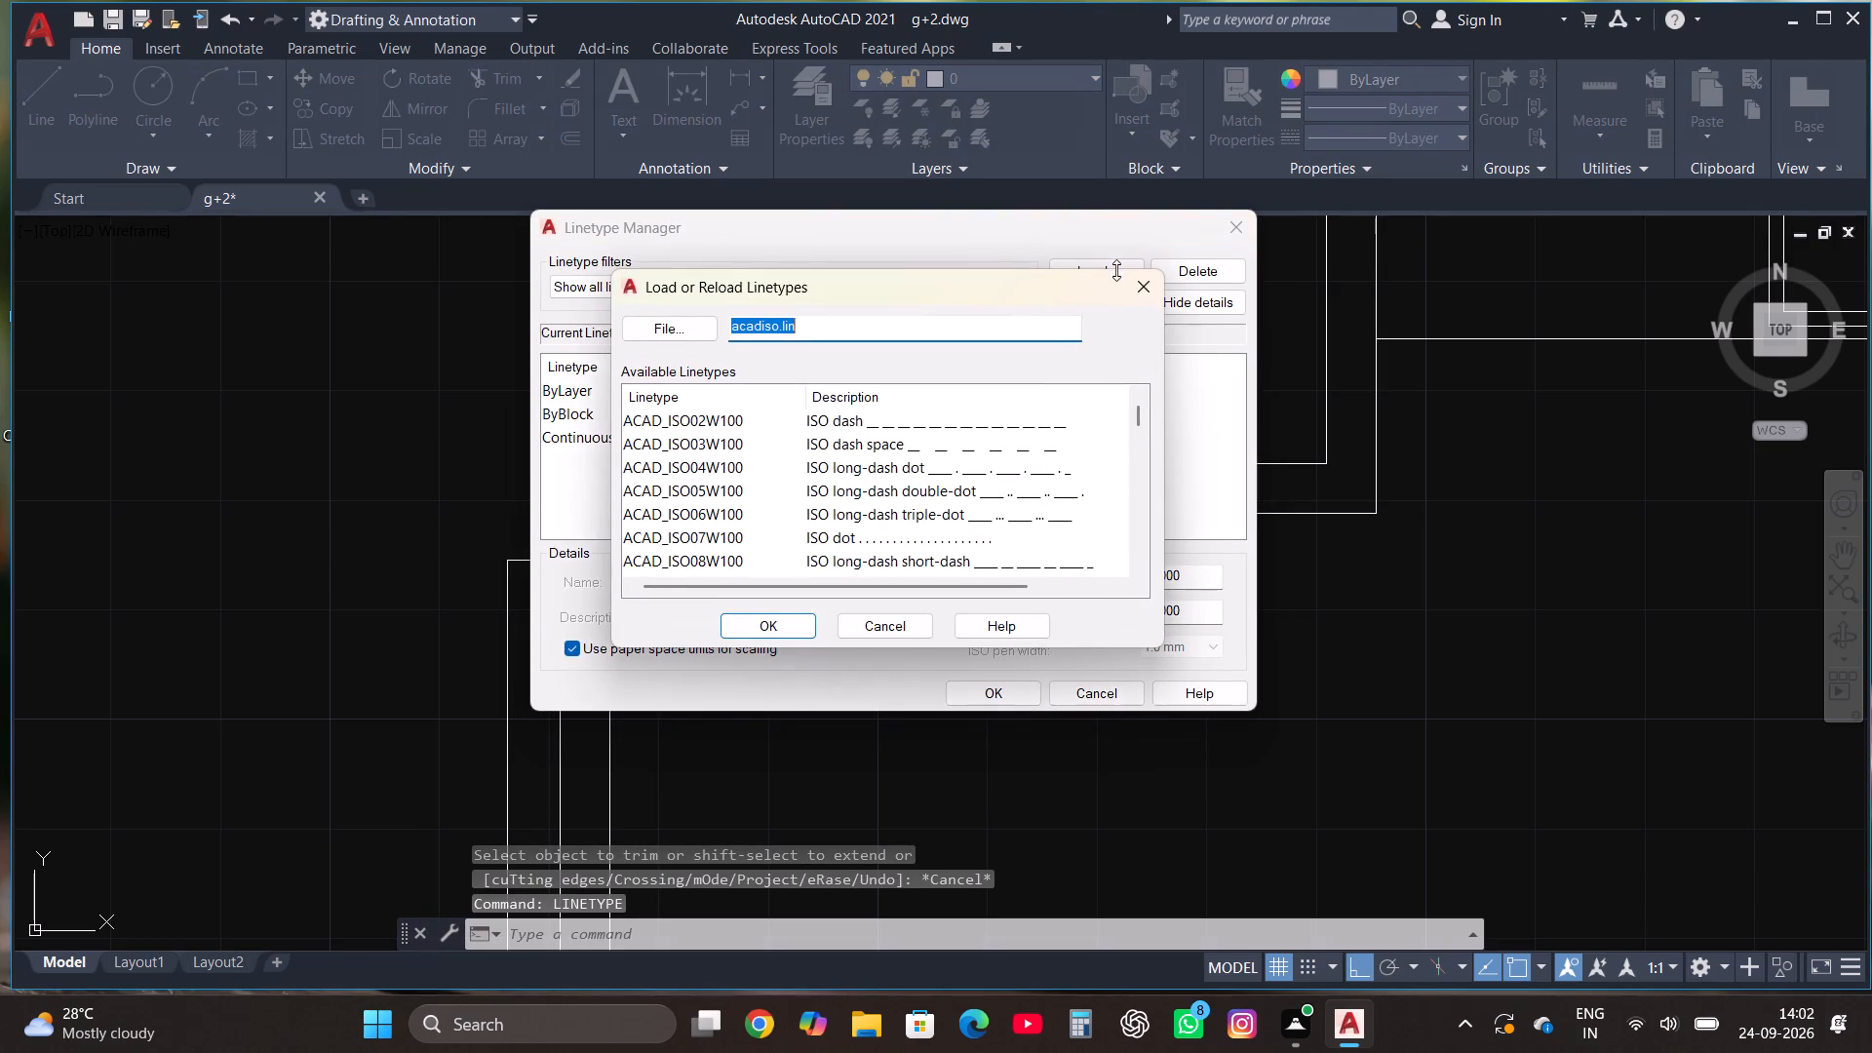
left_click(1015, 419)
left_click(1009, 423)
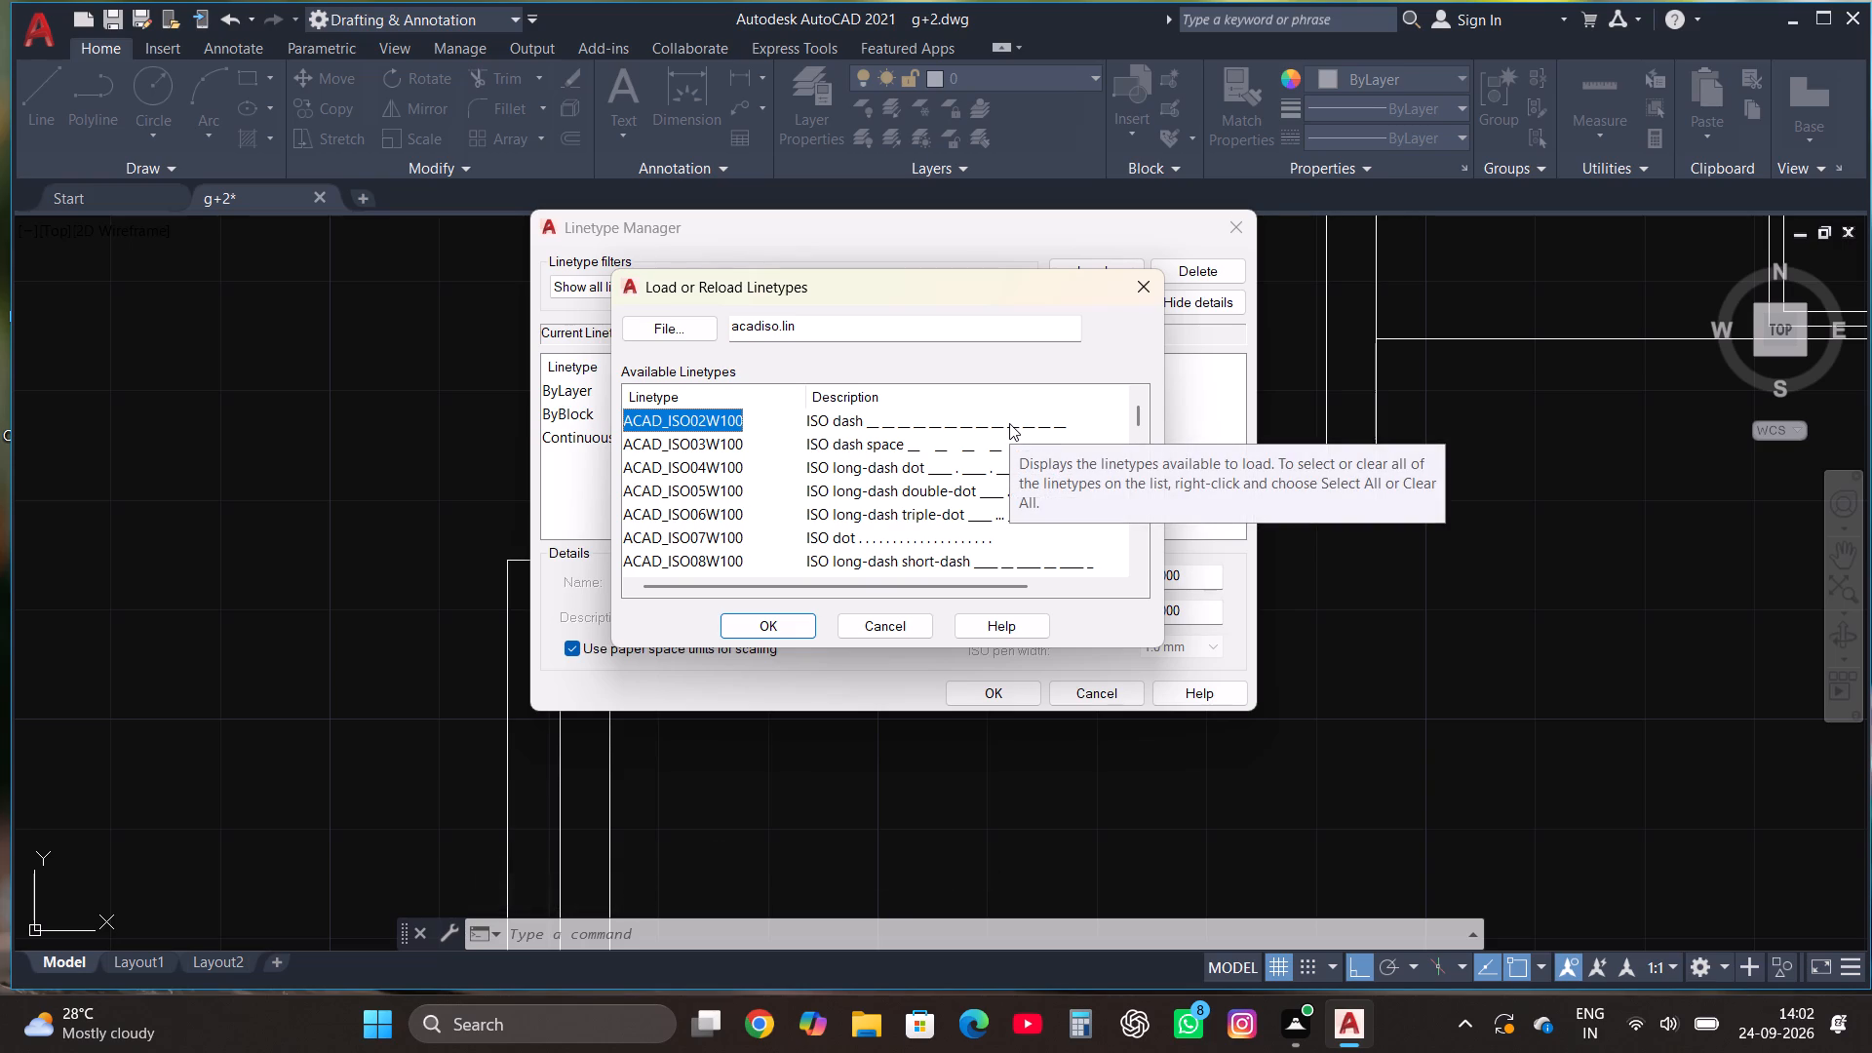
left_click(954, 423)
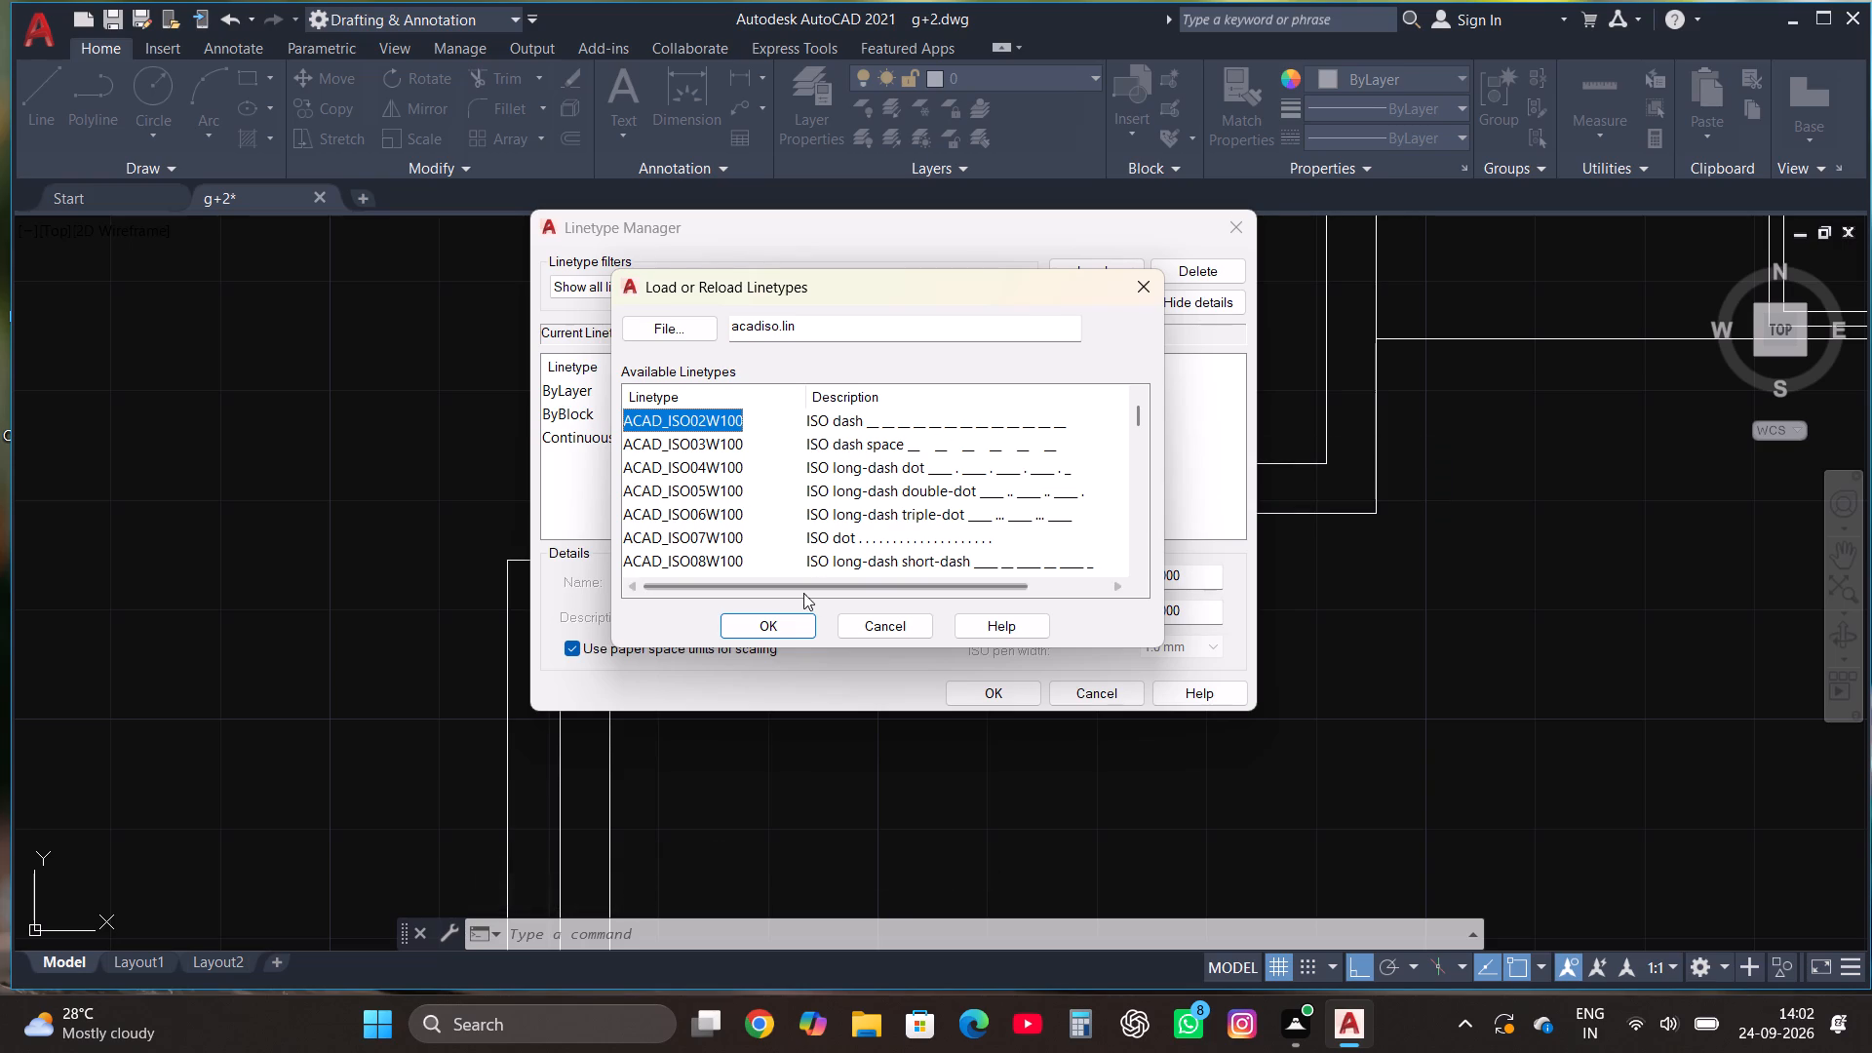
left_click(778, 622)
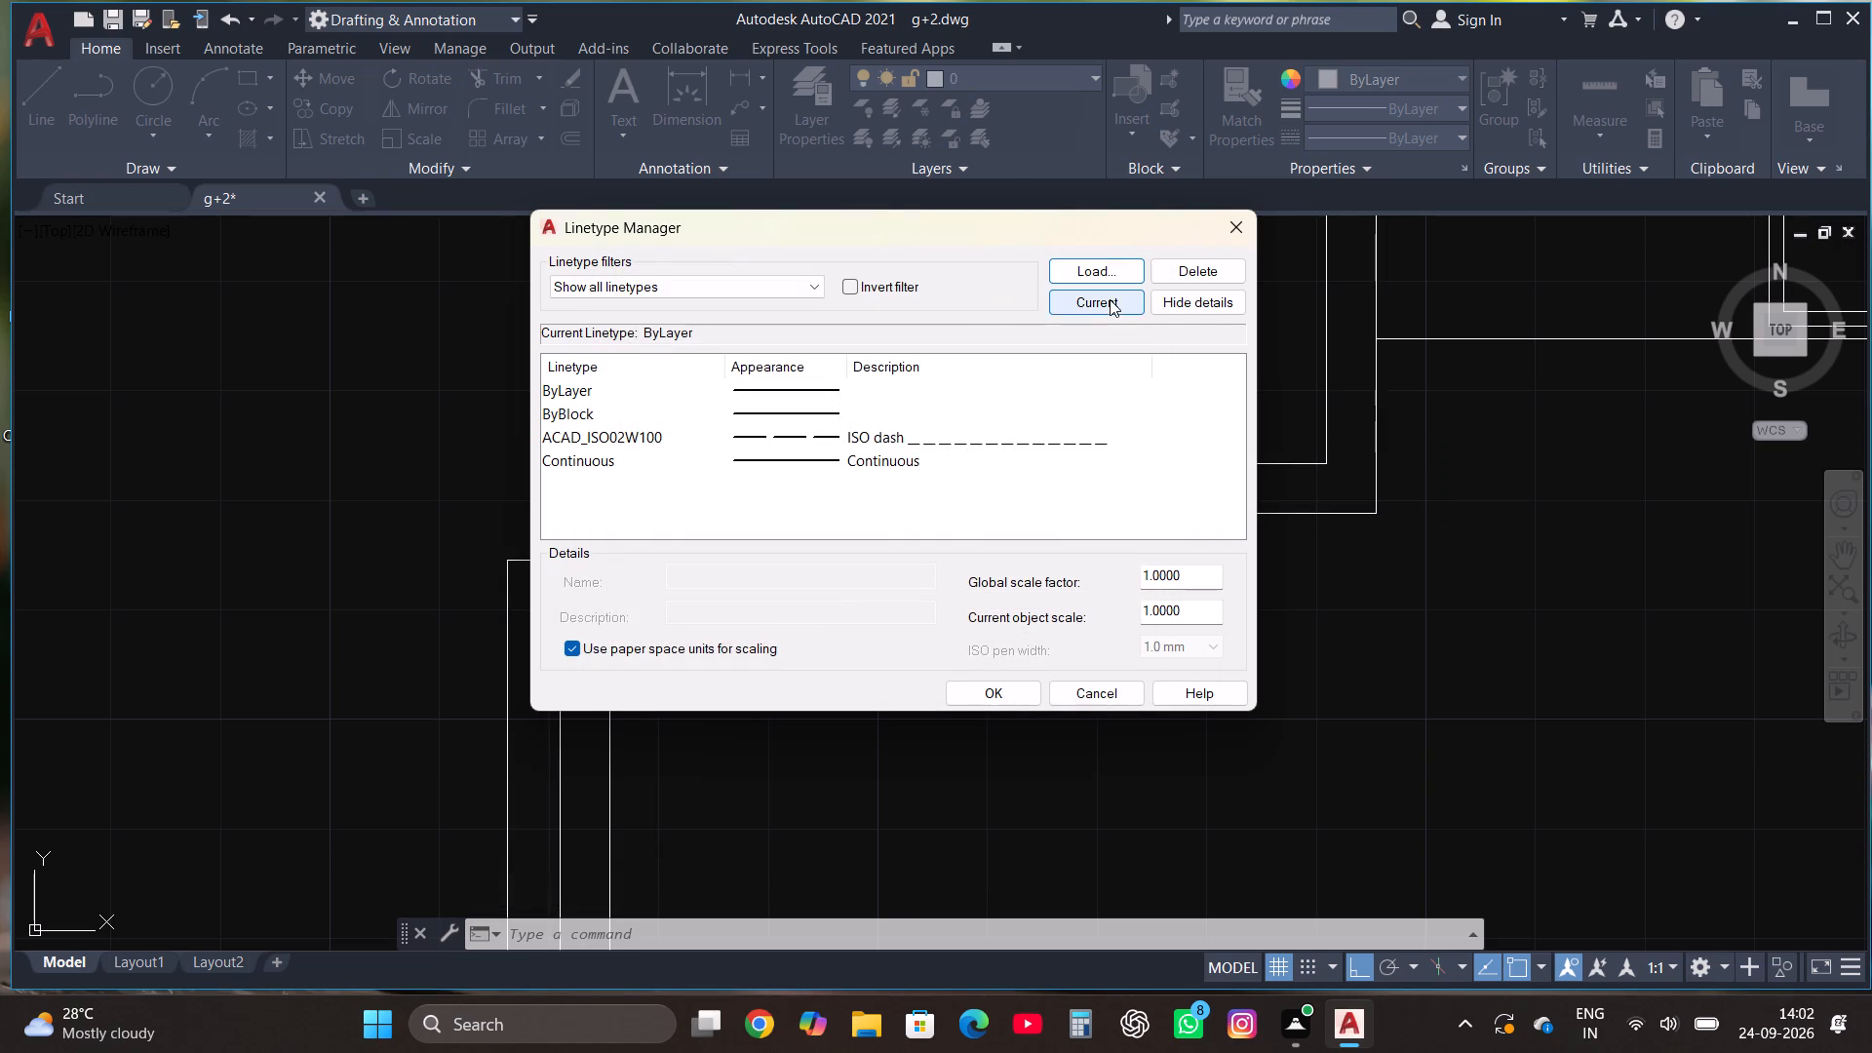
left_click(1110, 297)
left_click(1003, 518)
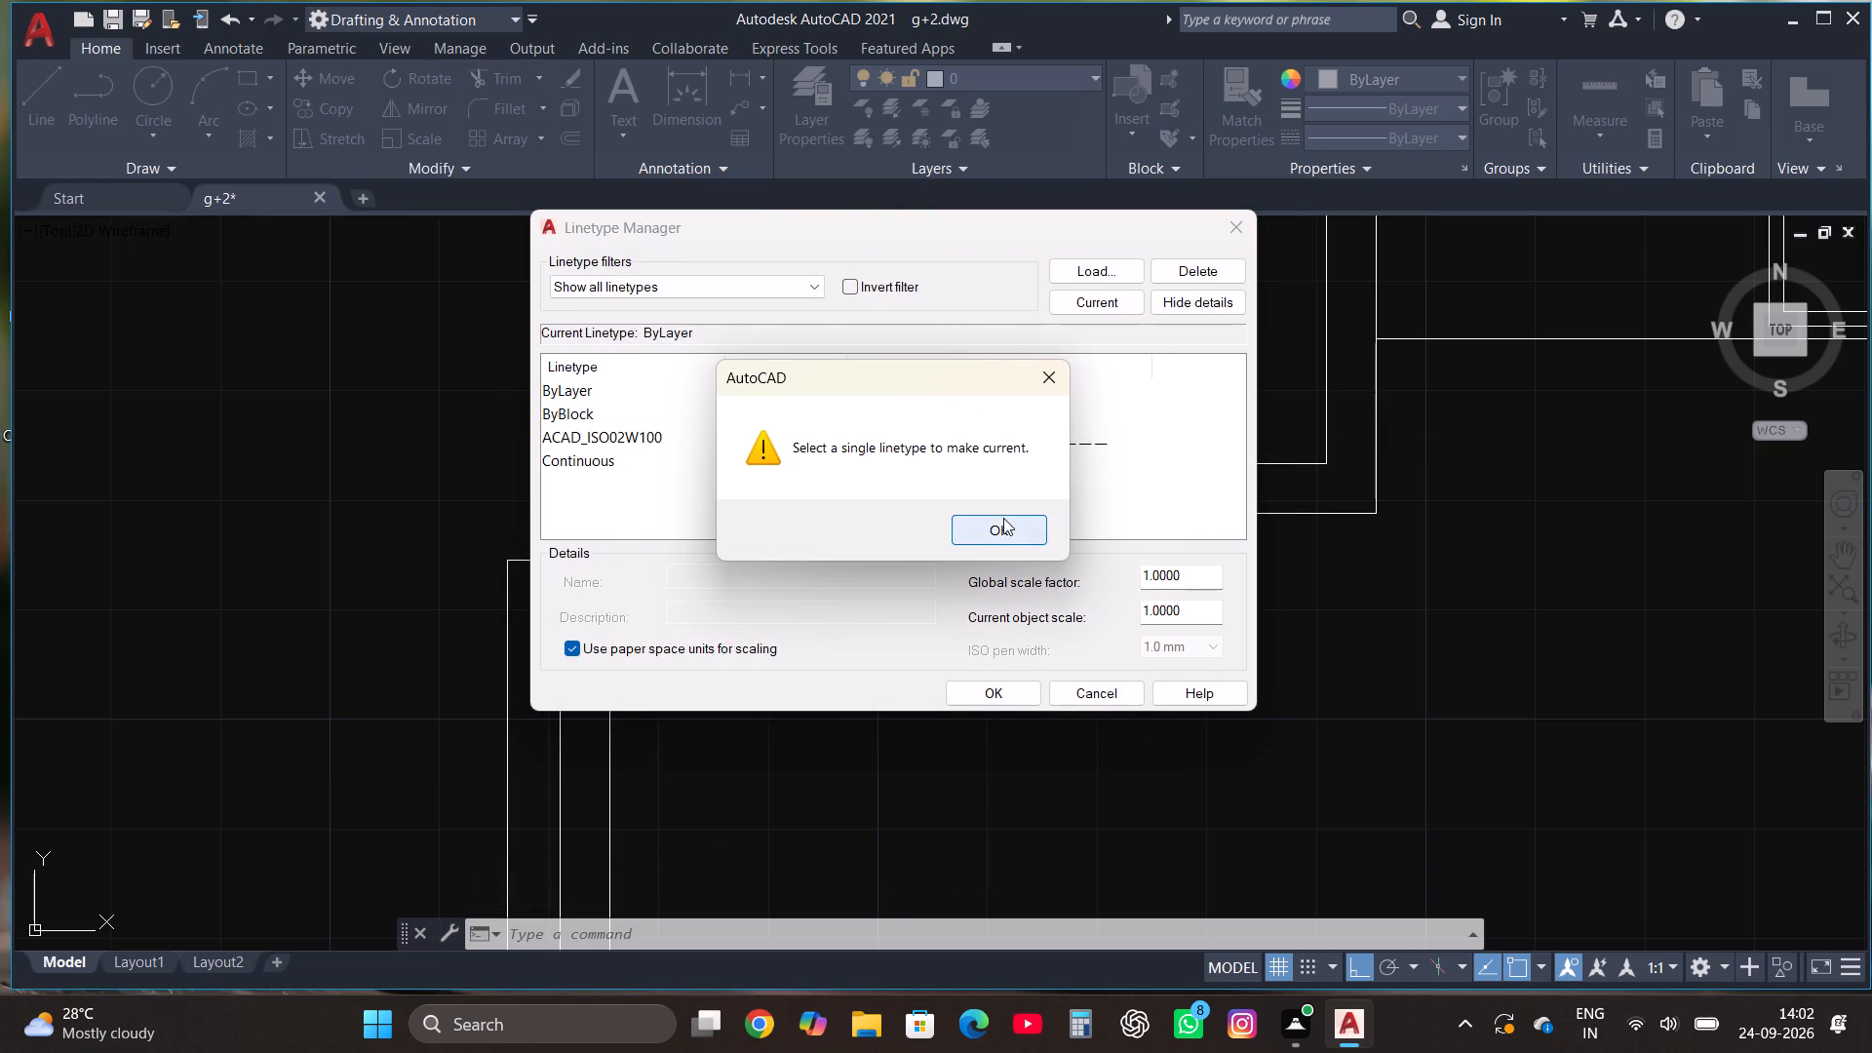
left_click(905, 437)
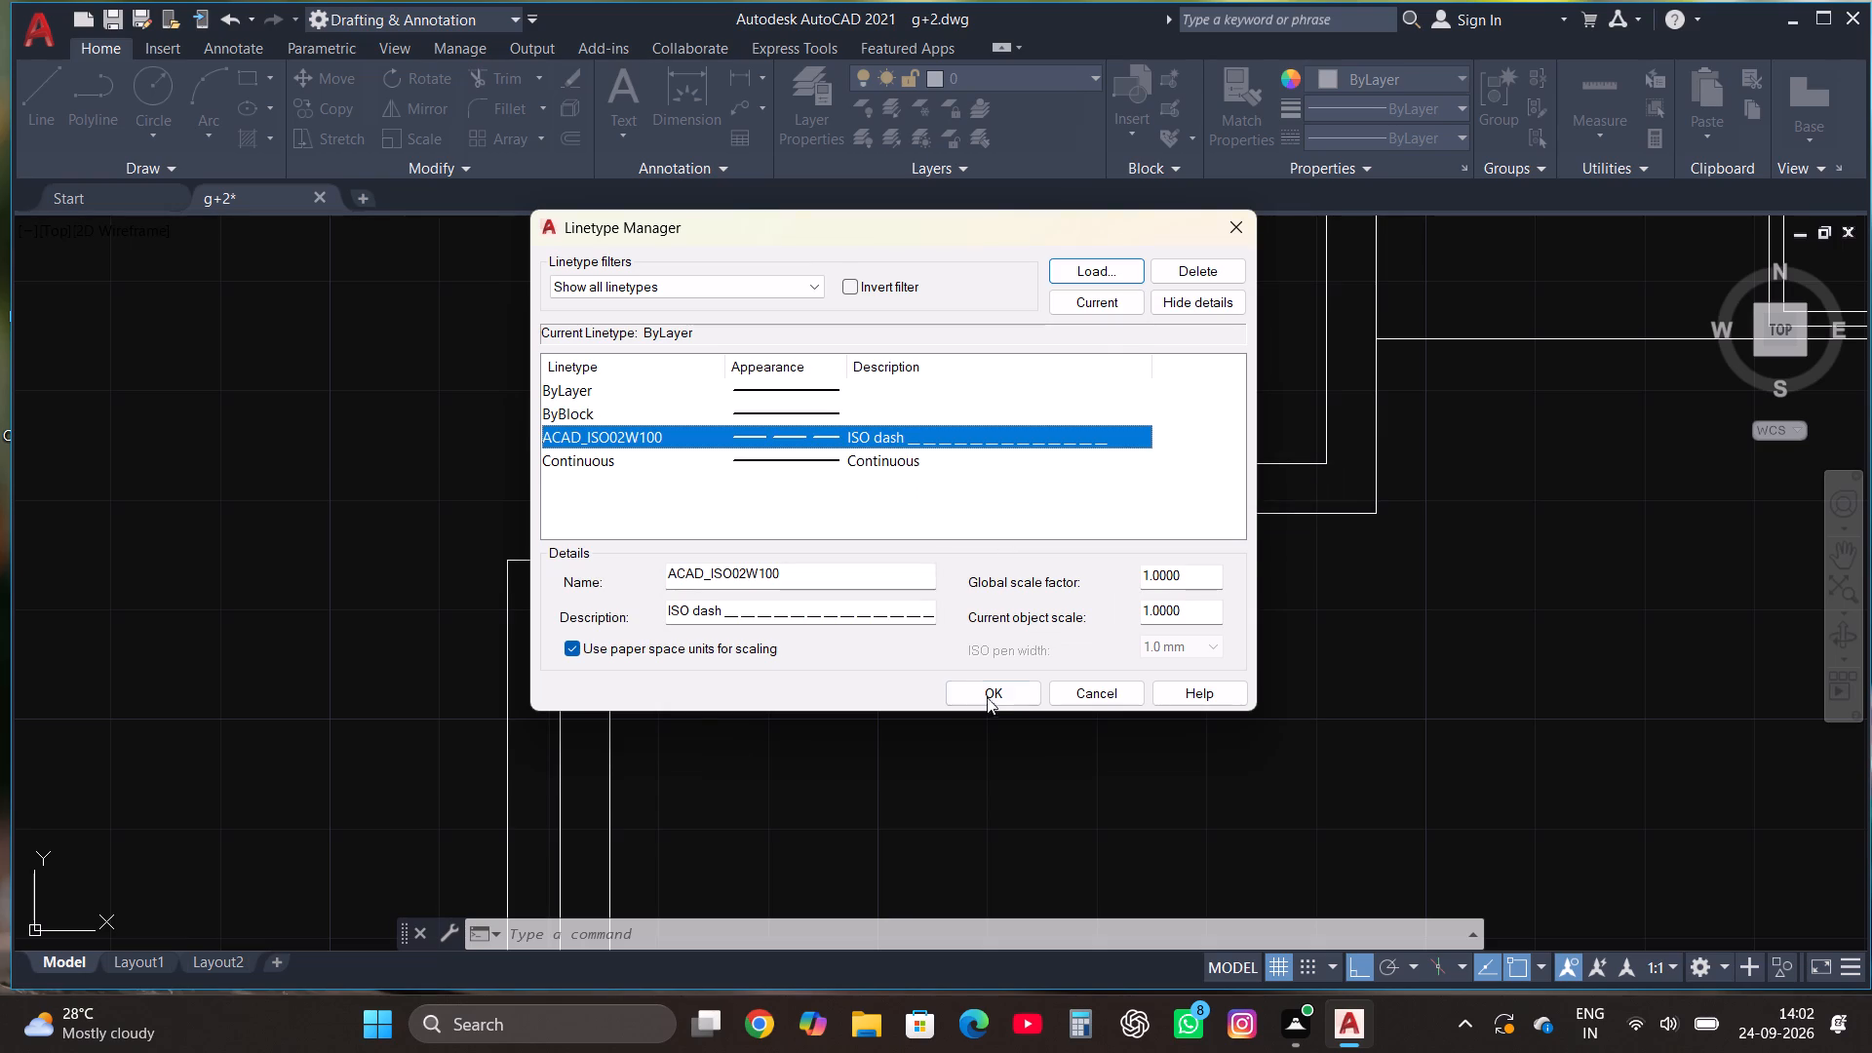
left_click(1111, 308)
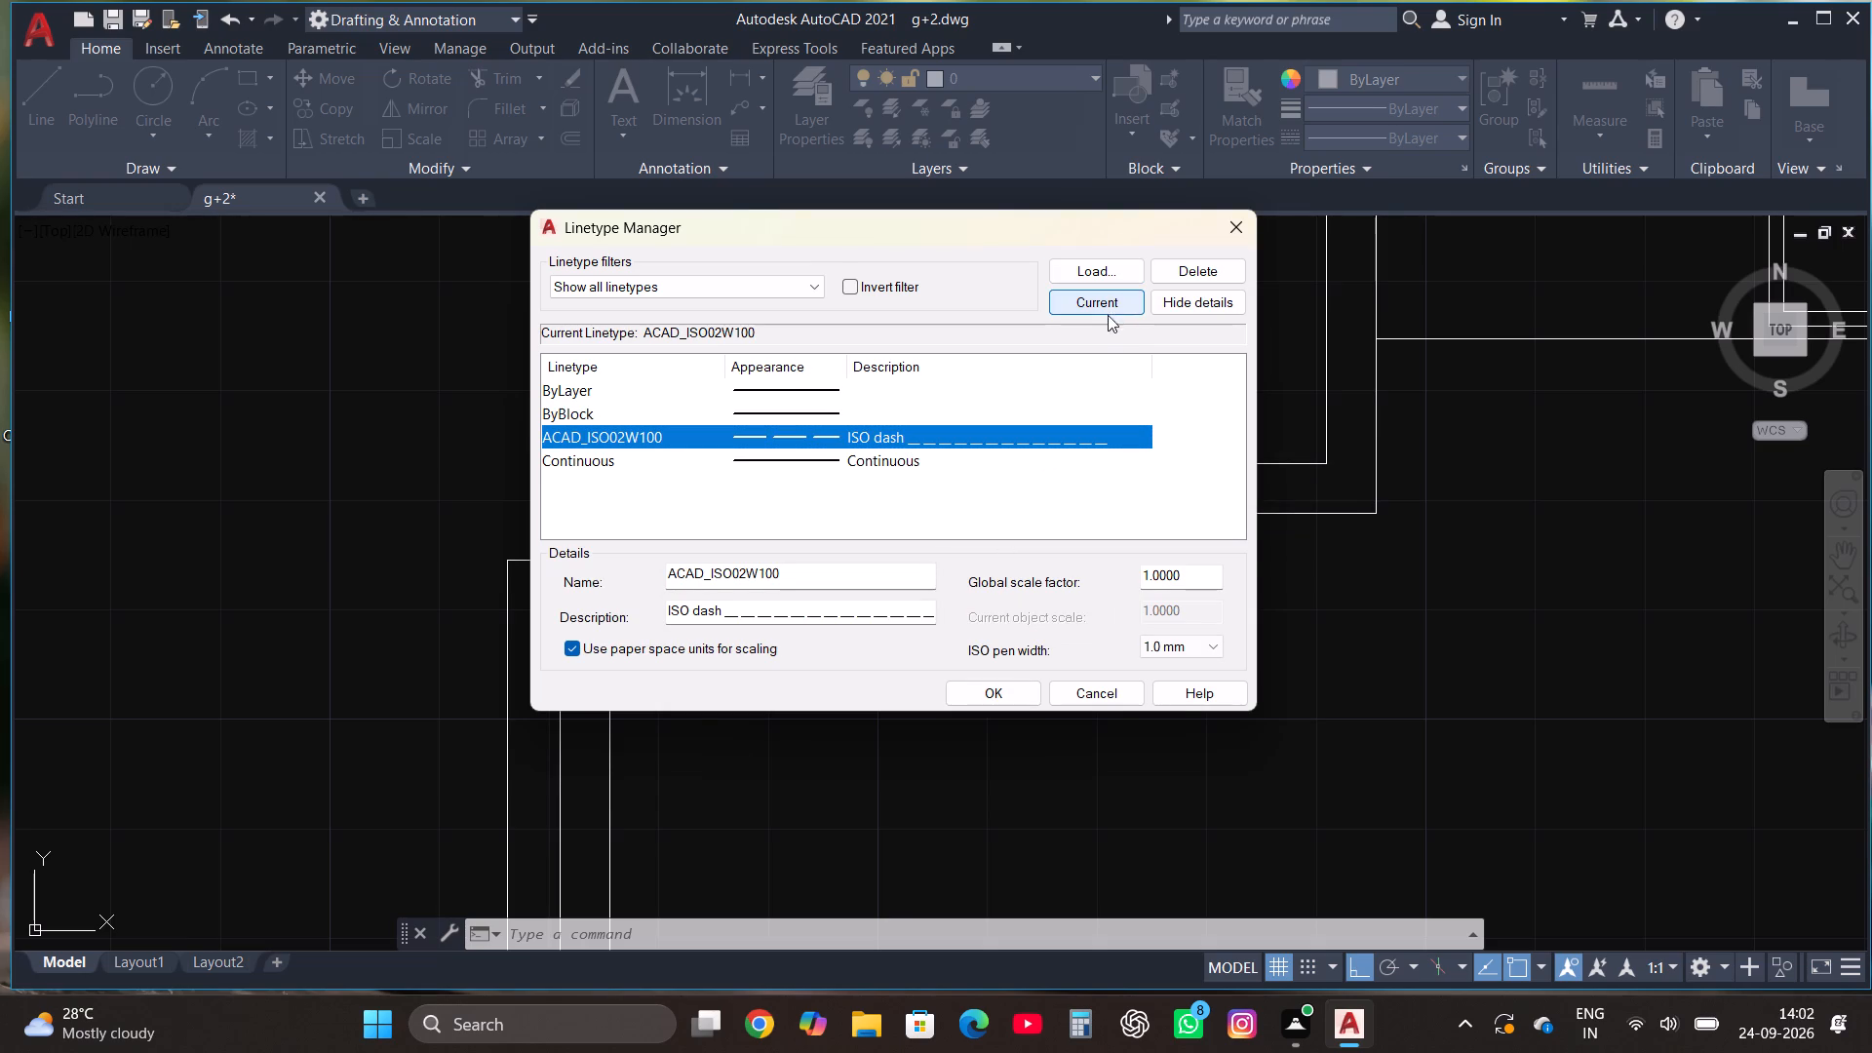
left_click(994, 693)
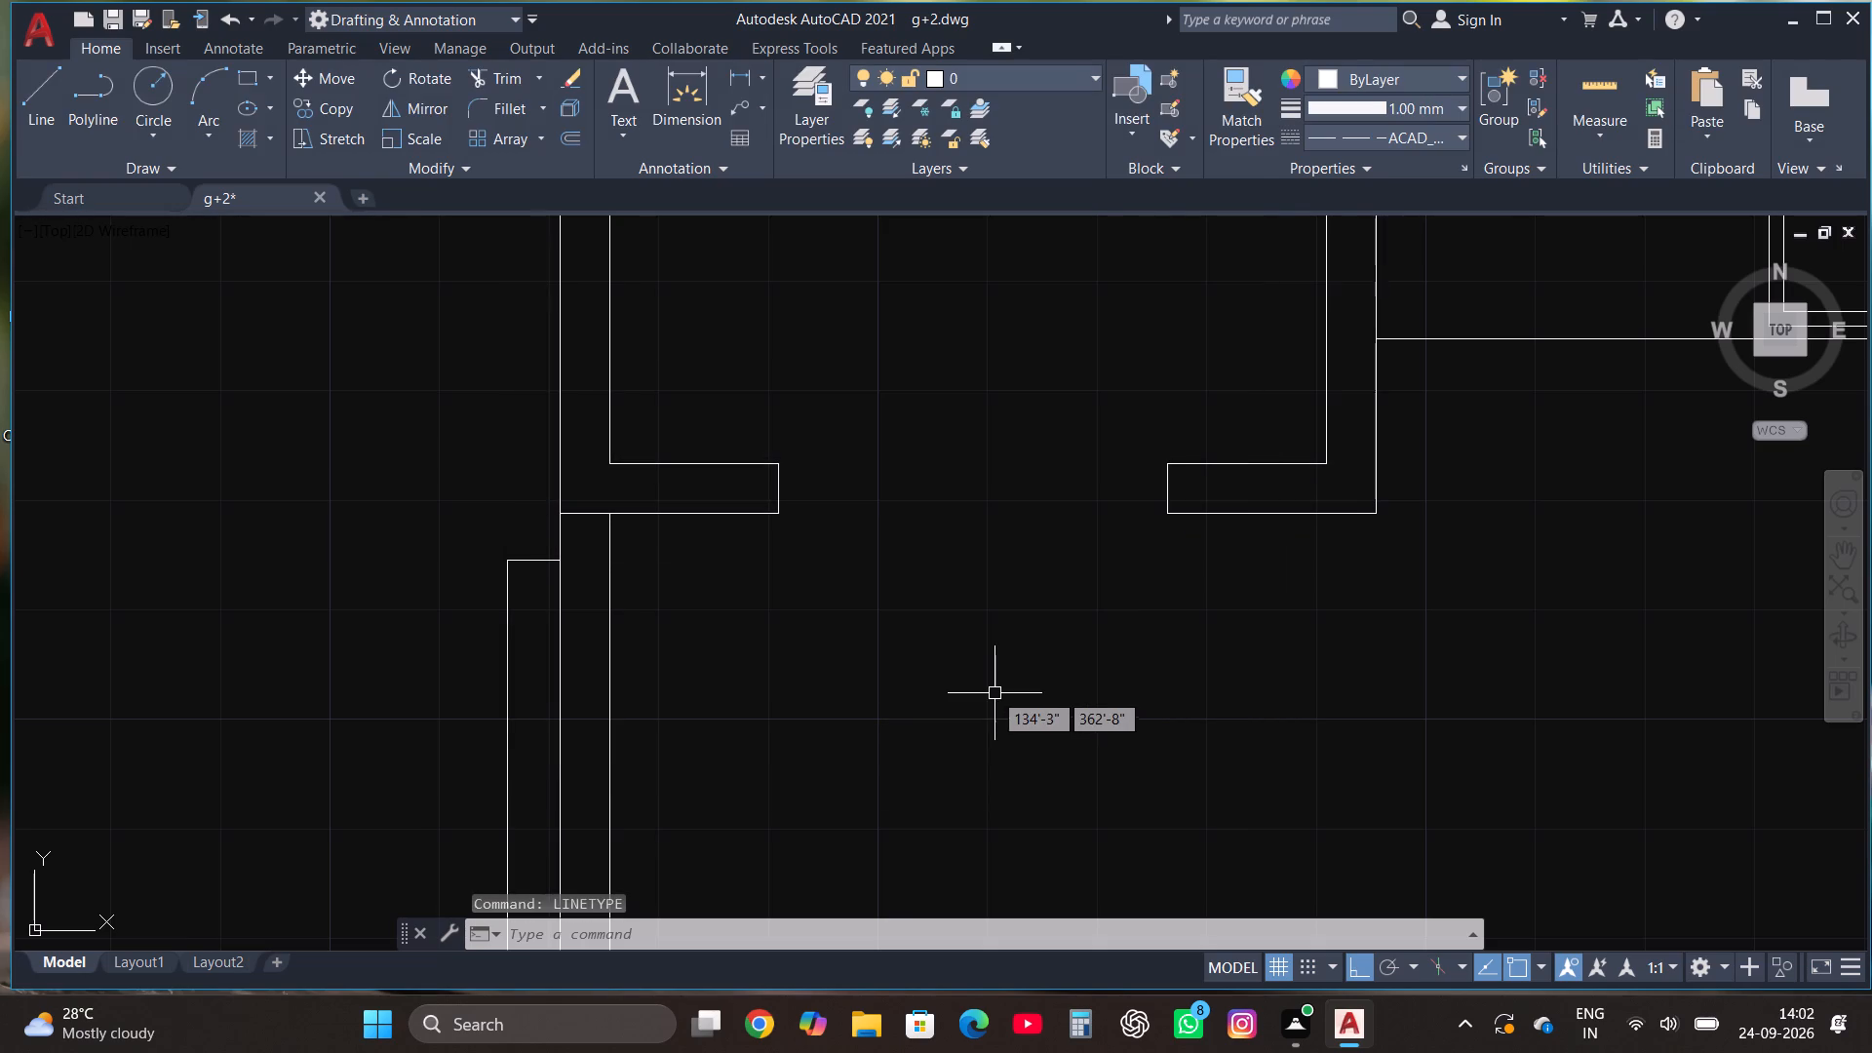
Draw a dashed rectangle about 2'-11" by 5" spanning the new wall opening from corner to opposite corner.
left_click(246, 68)
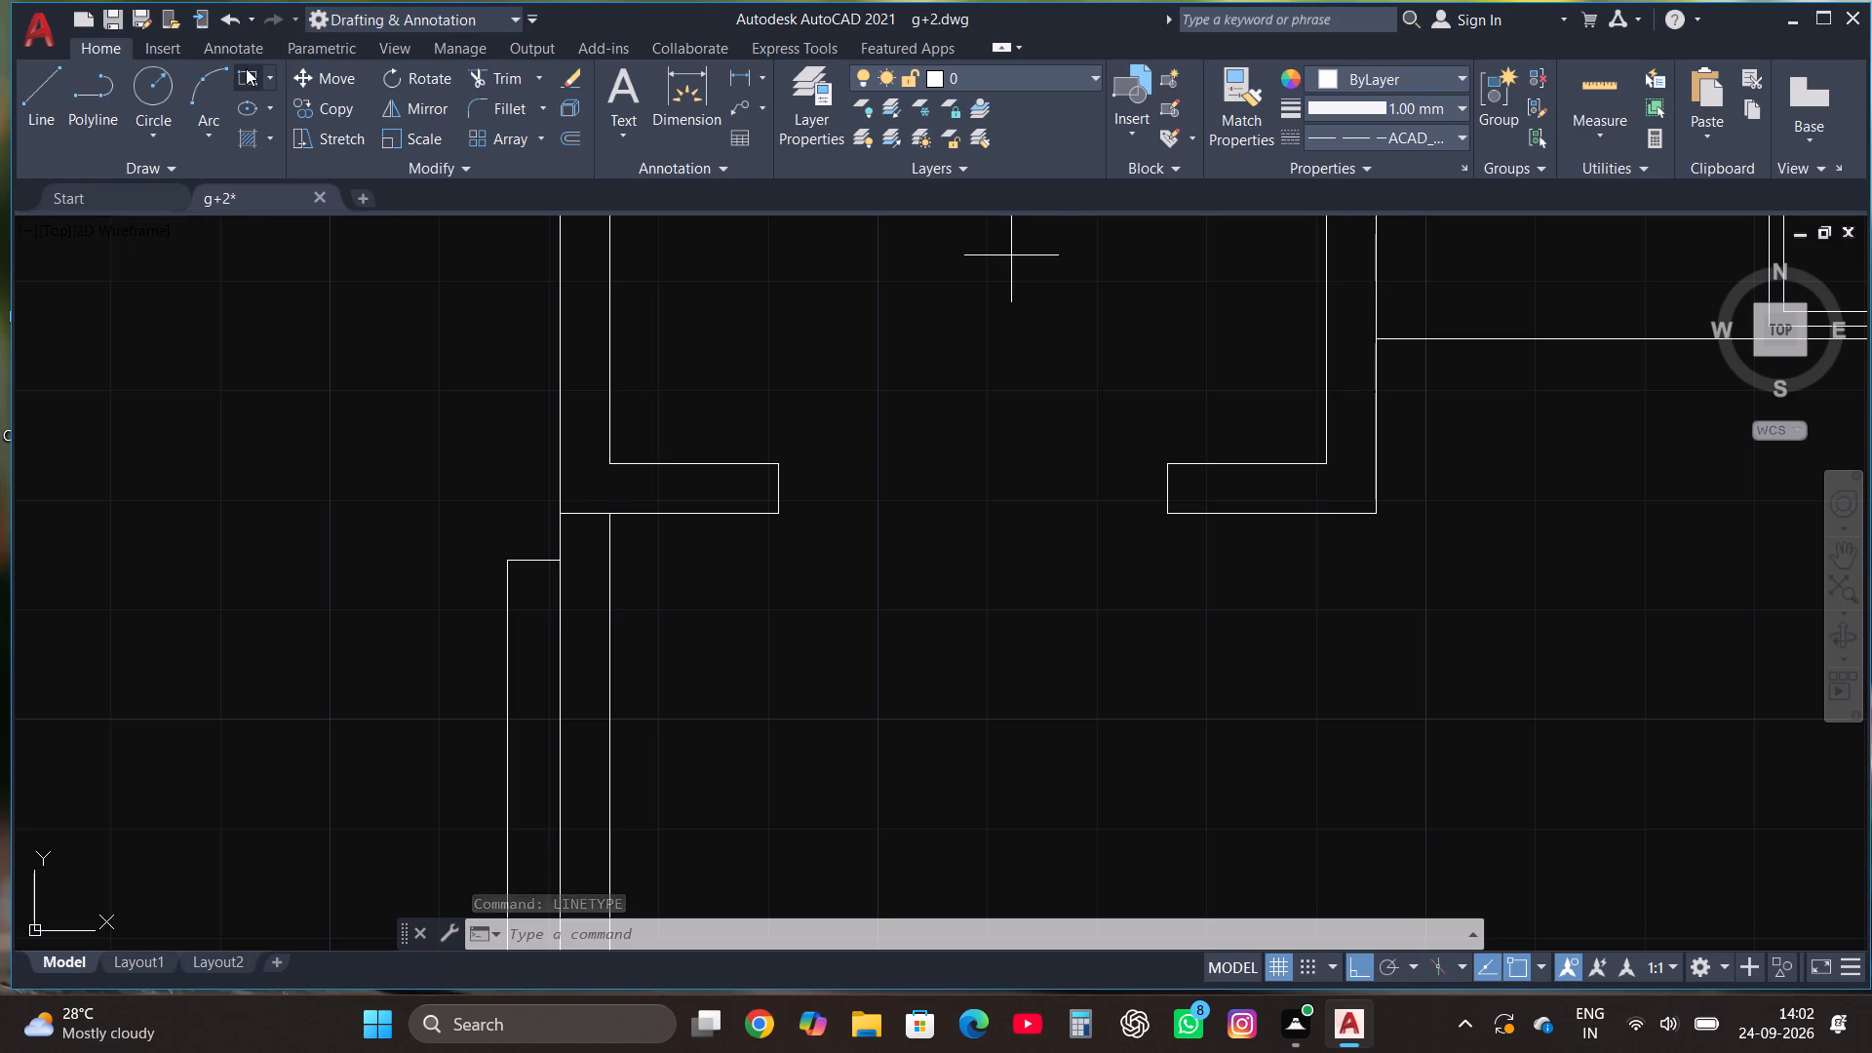
left_click(780, 514)
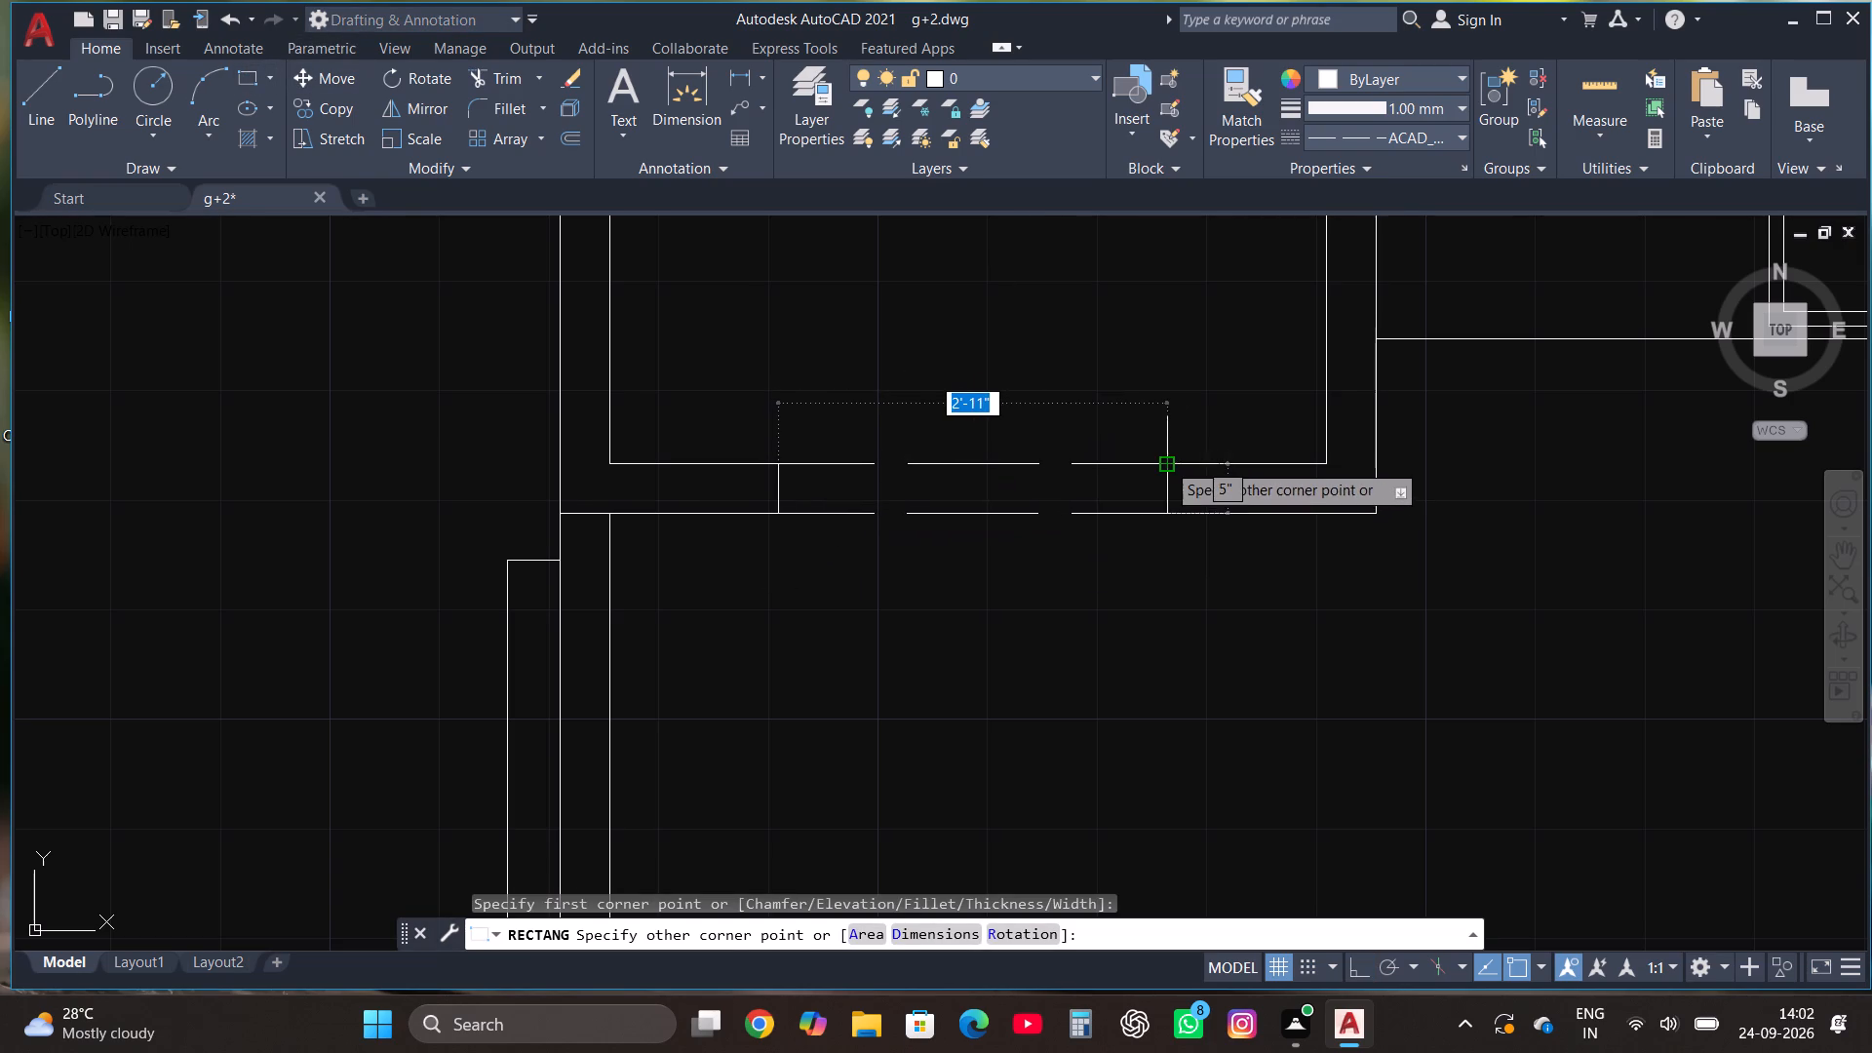
left_click(1166, 462)
Set the current linetype to ByLayer.
scroll(734, 653, "down", 2)
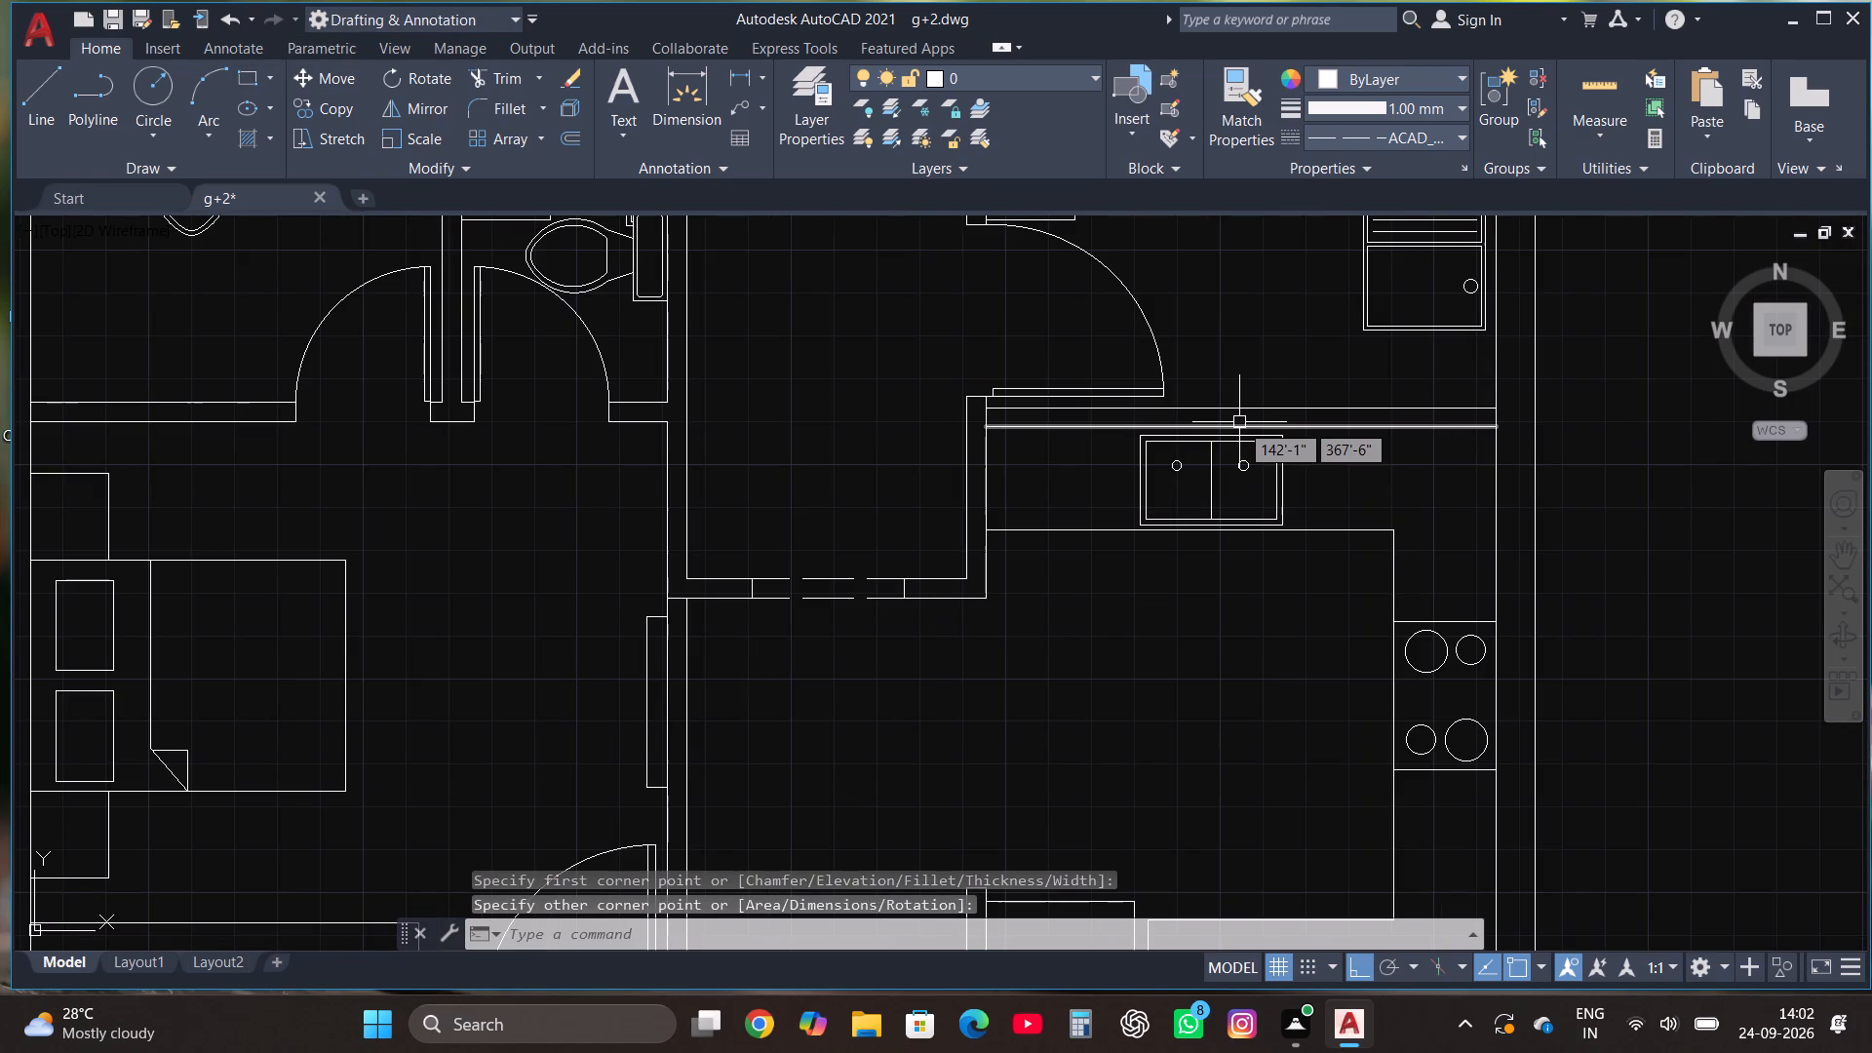
type("li")
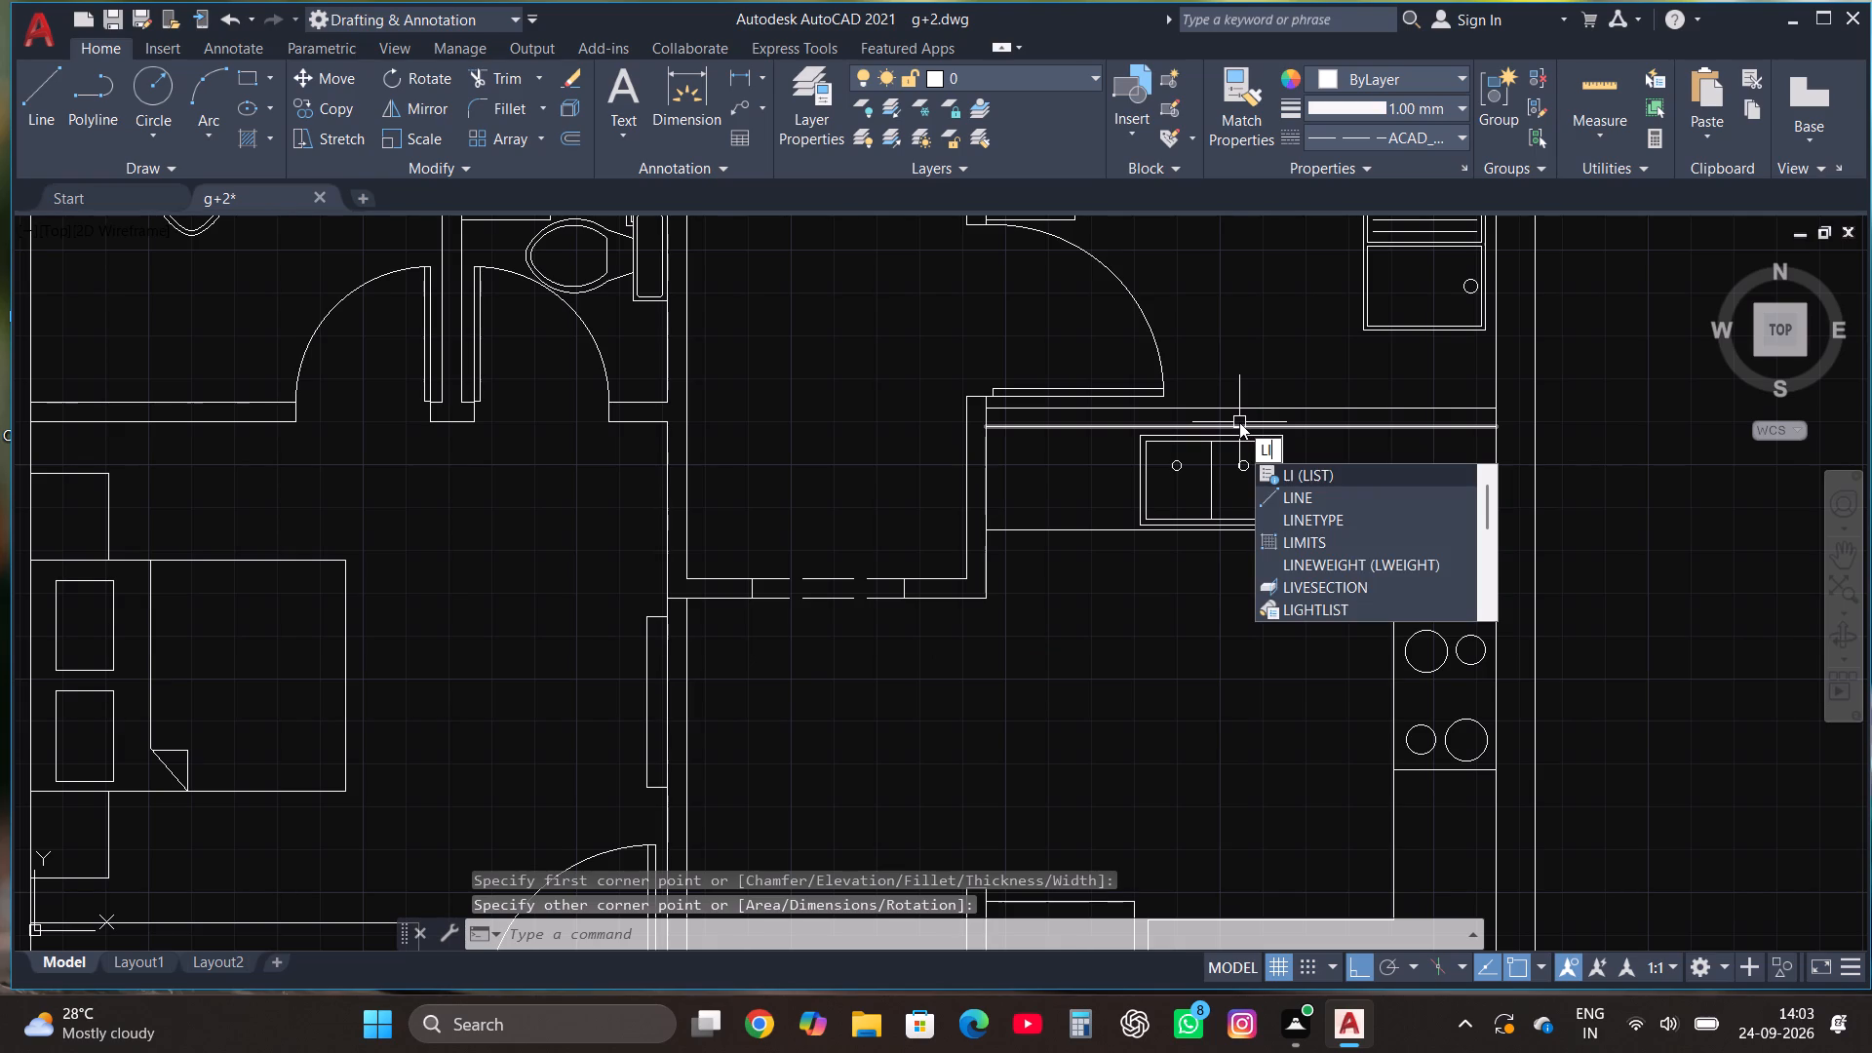
left_click(1326, 520)
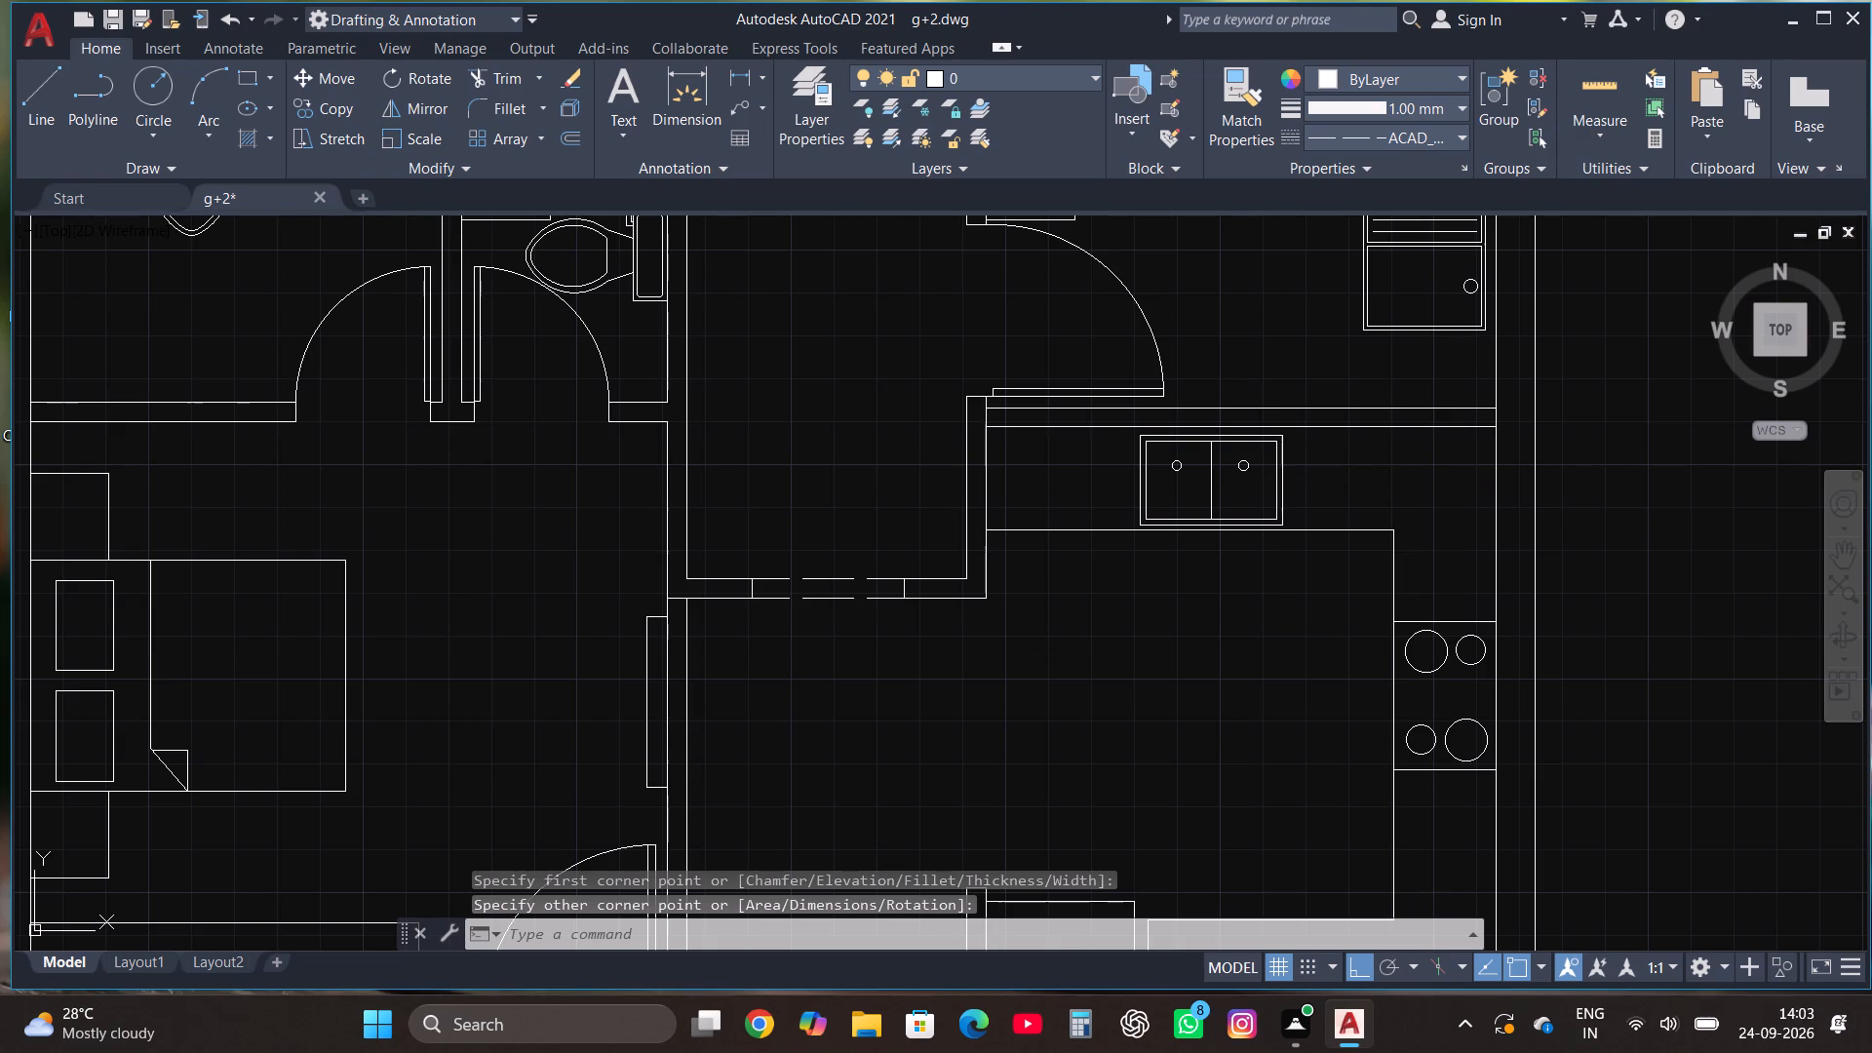
left_click(818, 387)
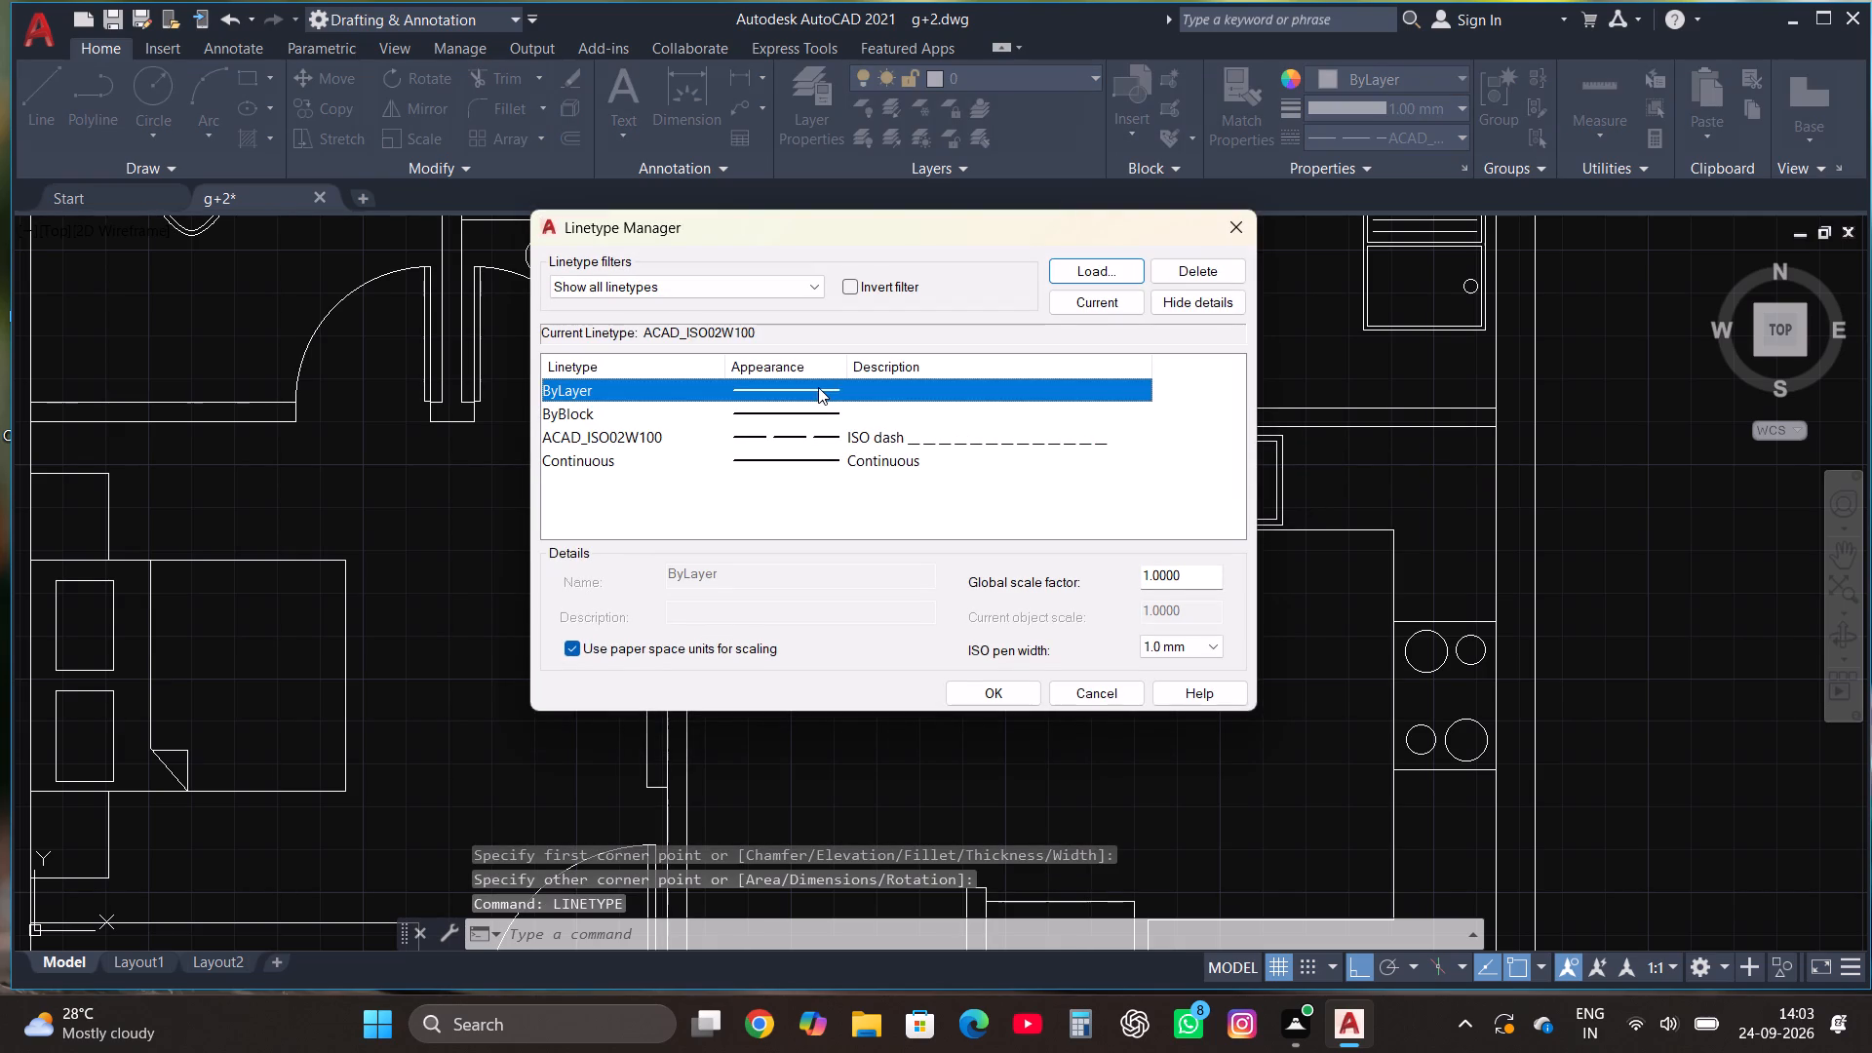
left_click(1102, 301)
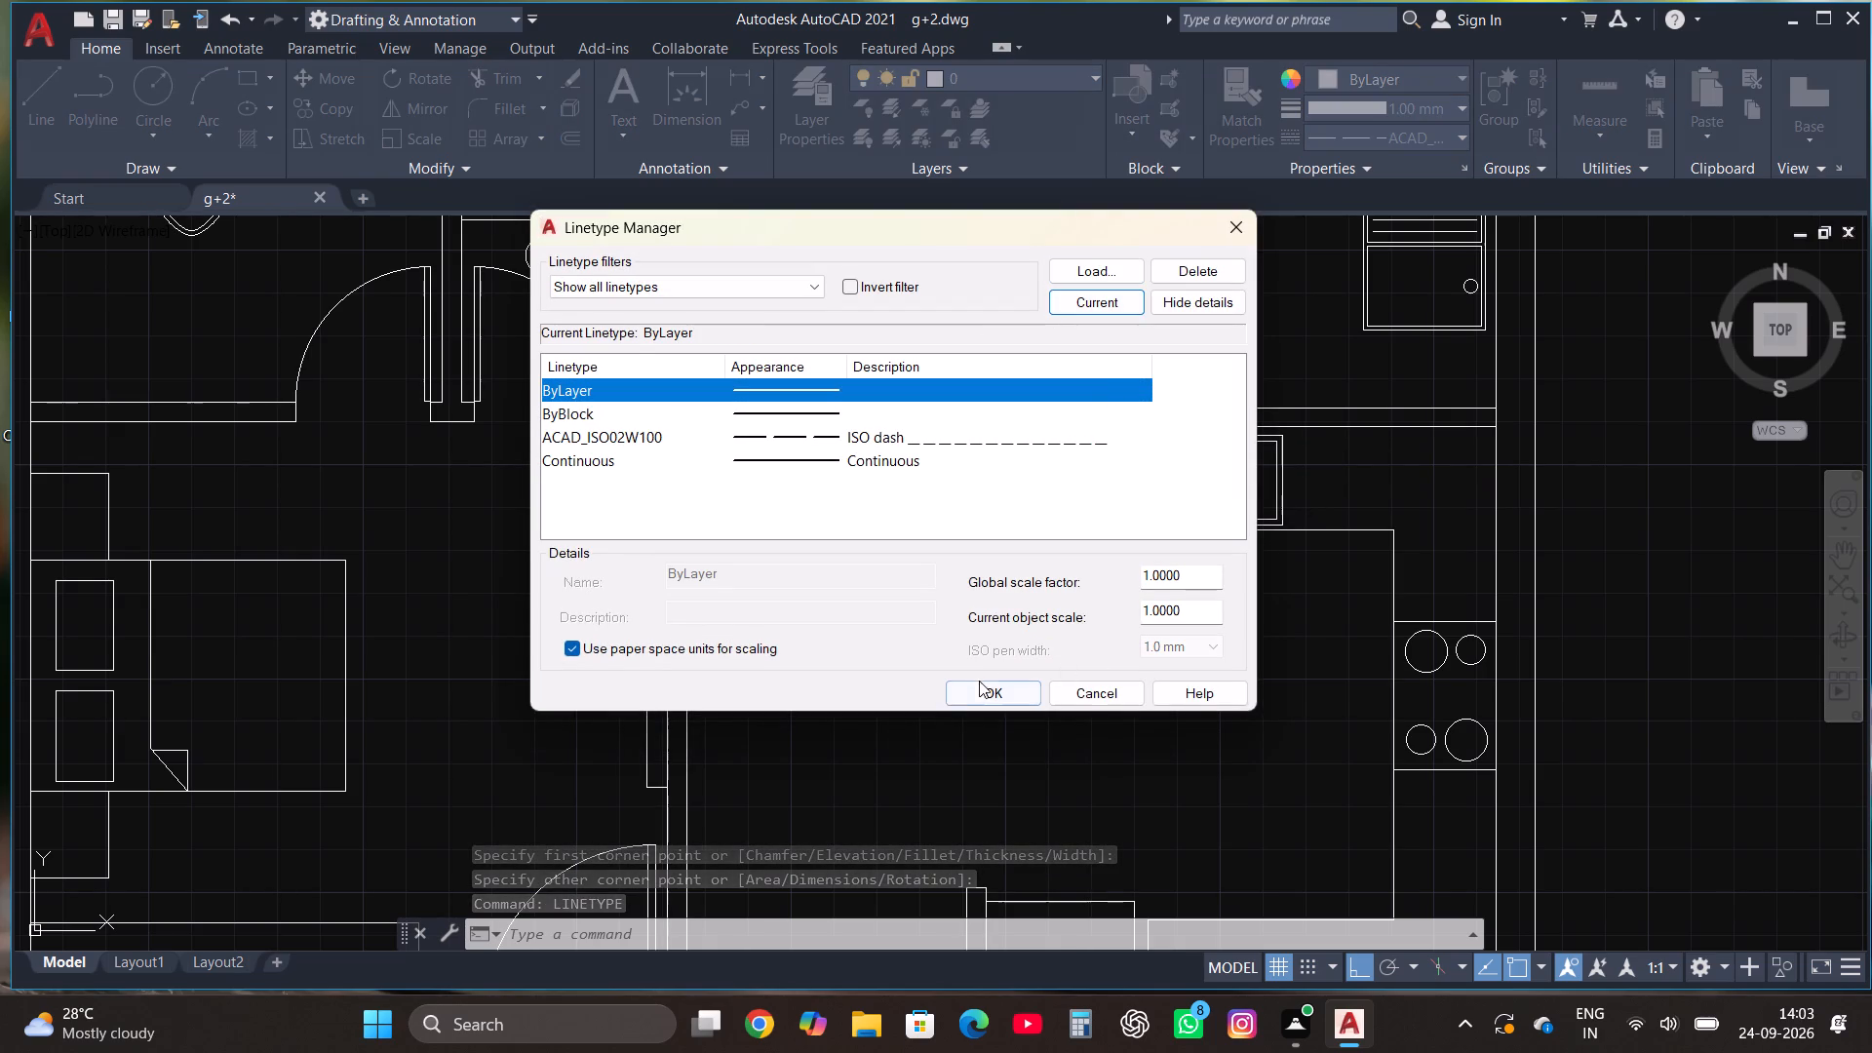
left_click(980, 705)
Draw an upright rectangular coffee table in the living room, beside the three-seat sofa and below the two-seat sofa.
scroll(1105, 371, "down", 2)
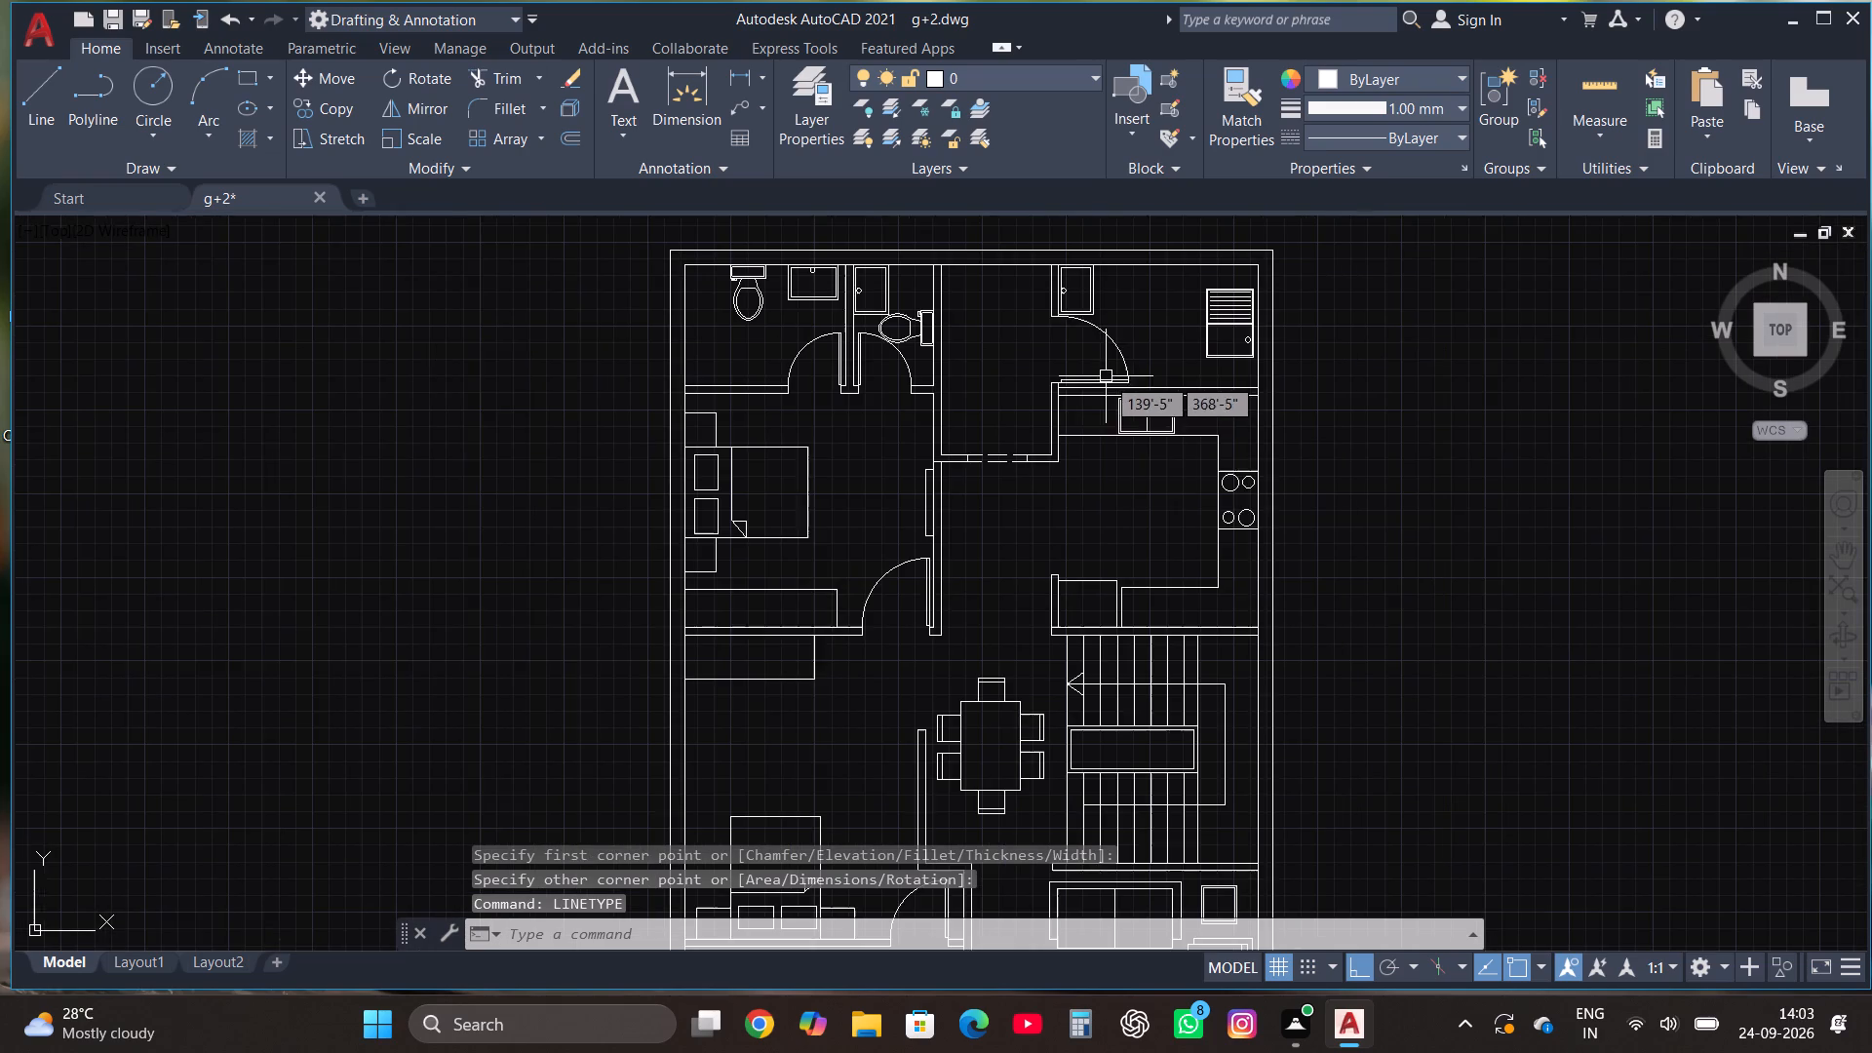
scroll(1116, 359, "down", 1)
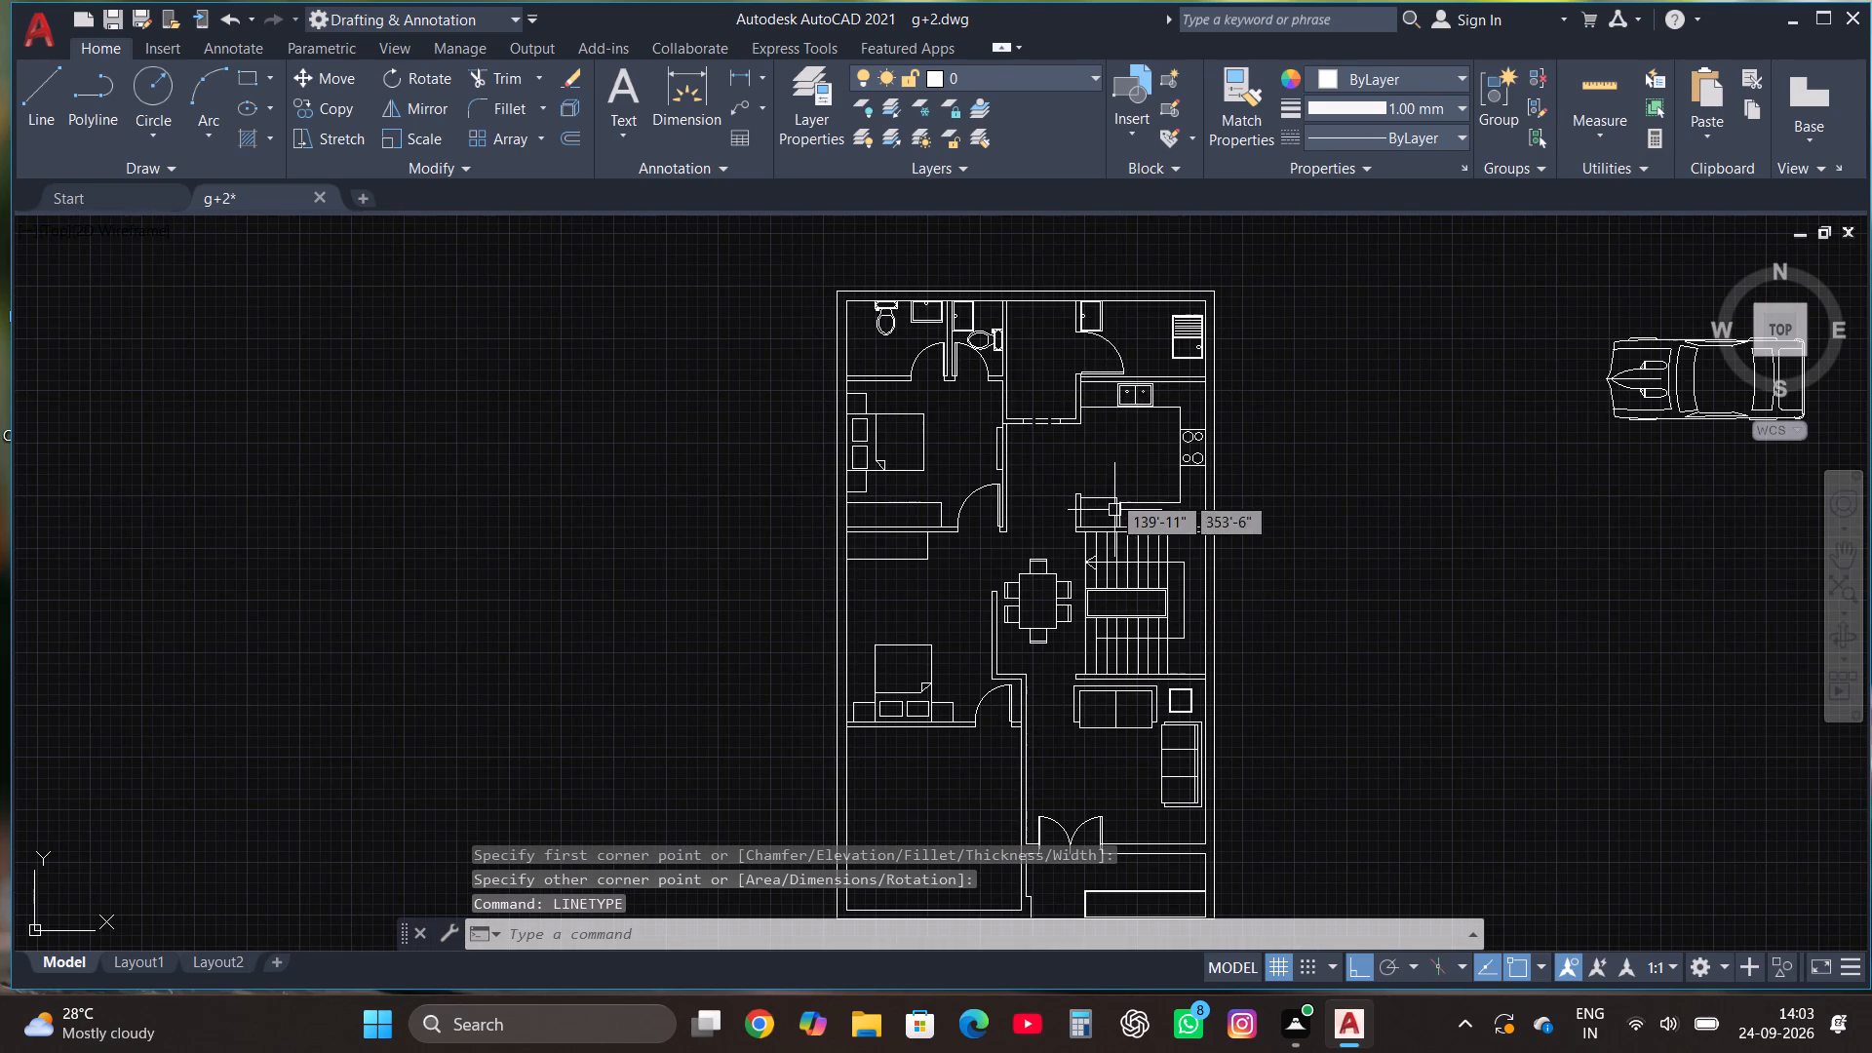
scroll(1111, 448, "down", 1)
scroll(1130, 682, "up", 3)
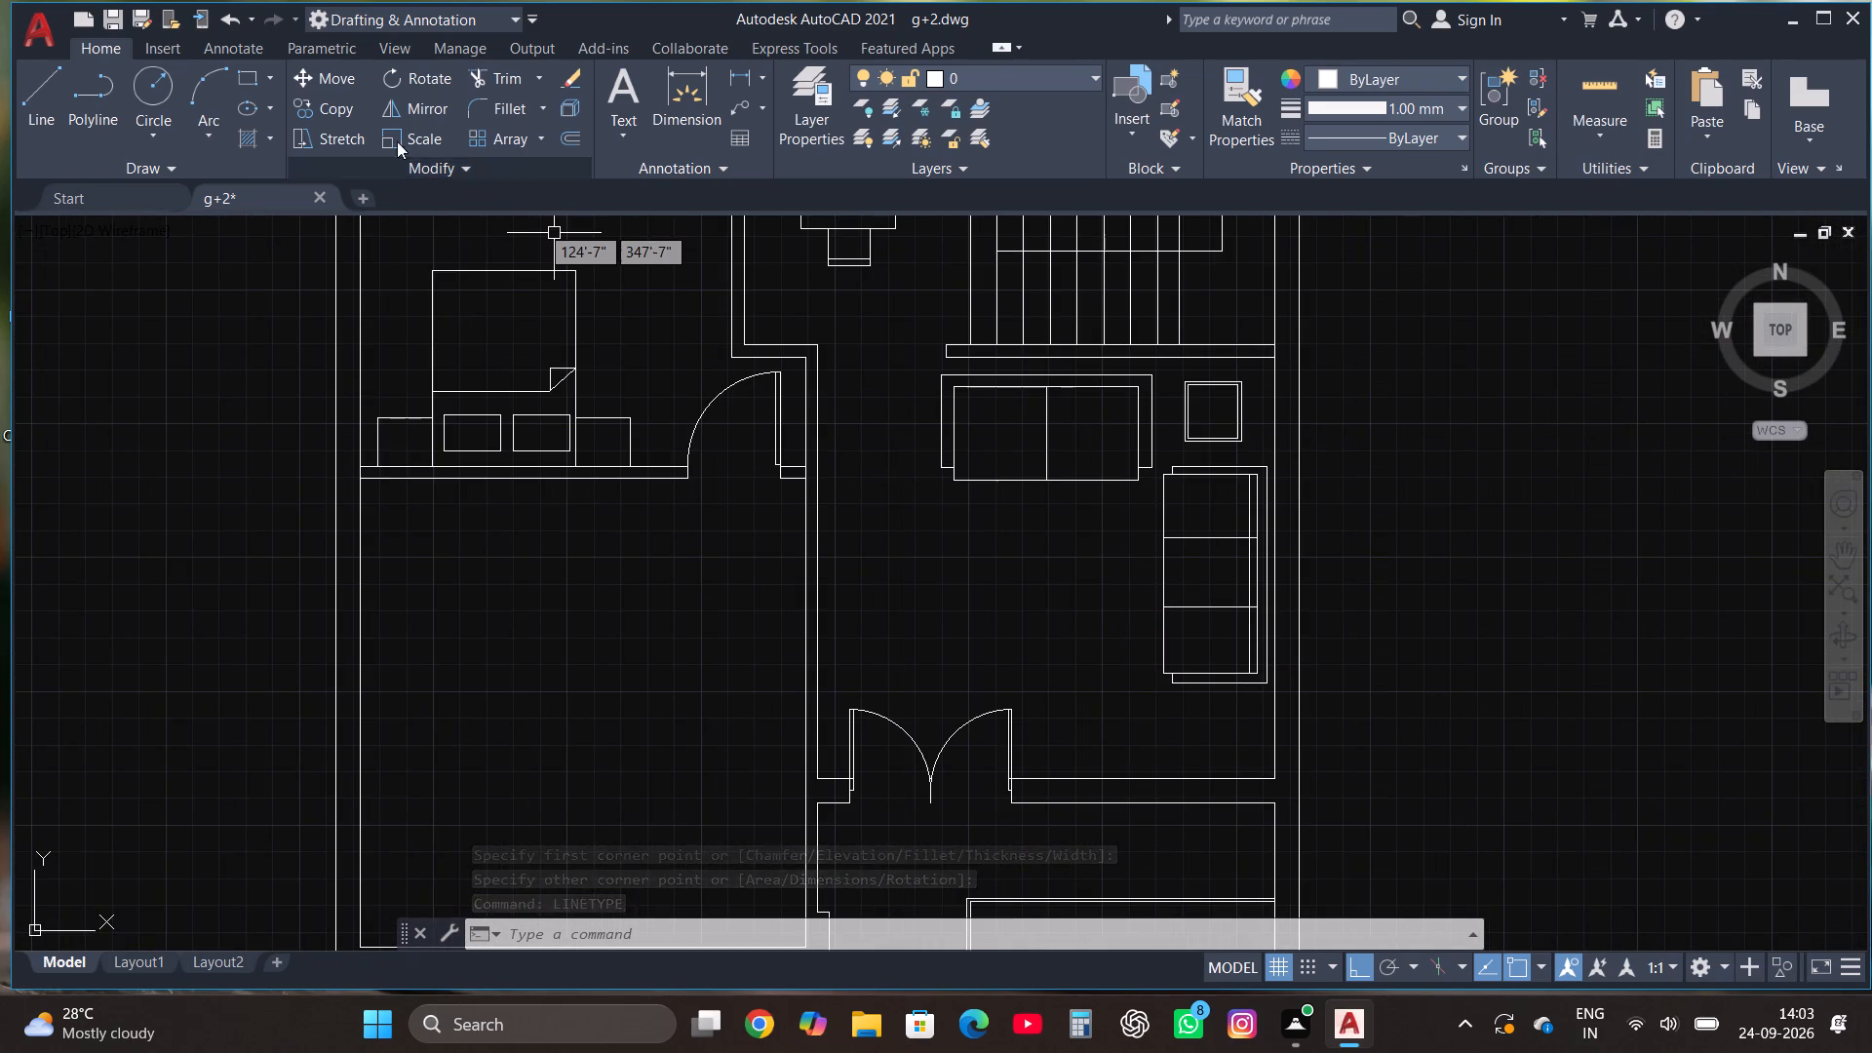
left_click(246, 78)
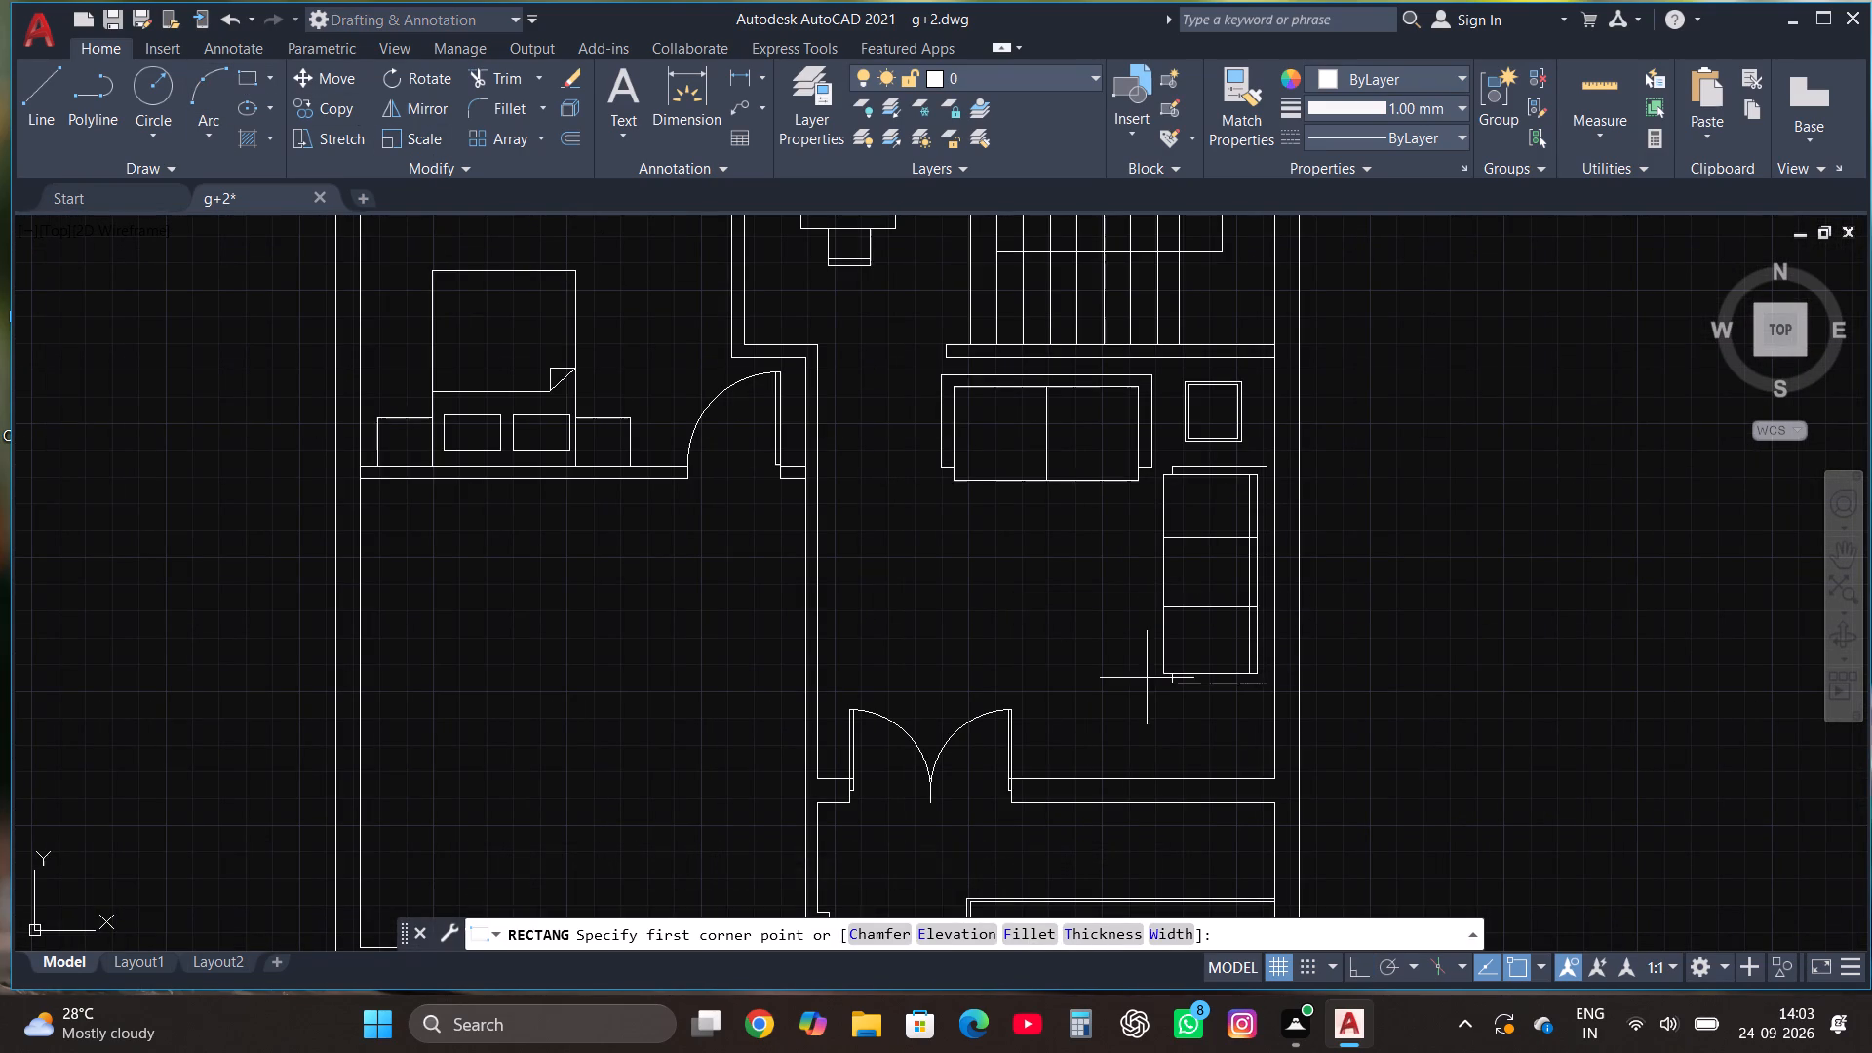
left_click(1111, 524)
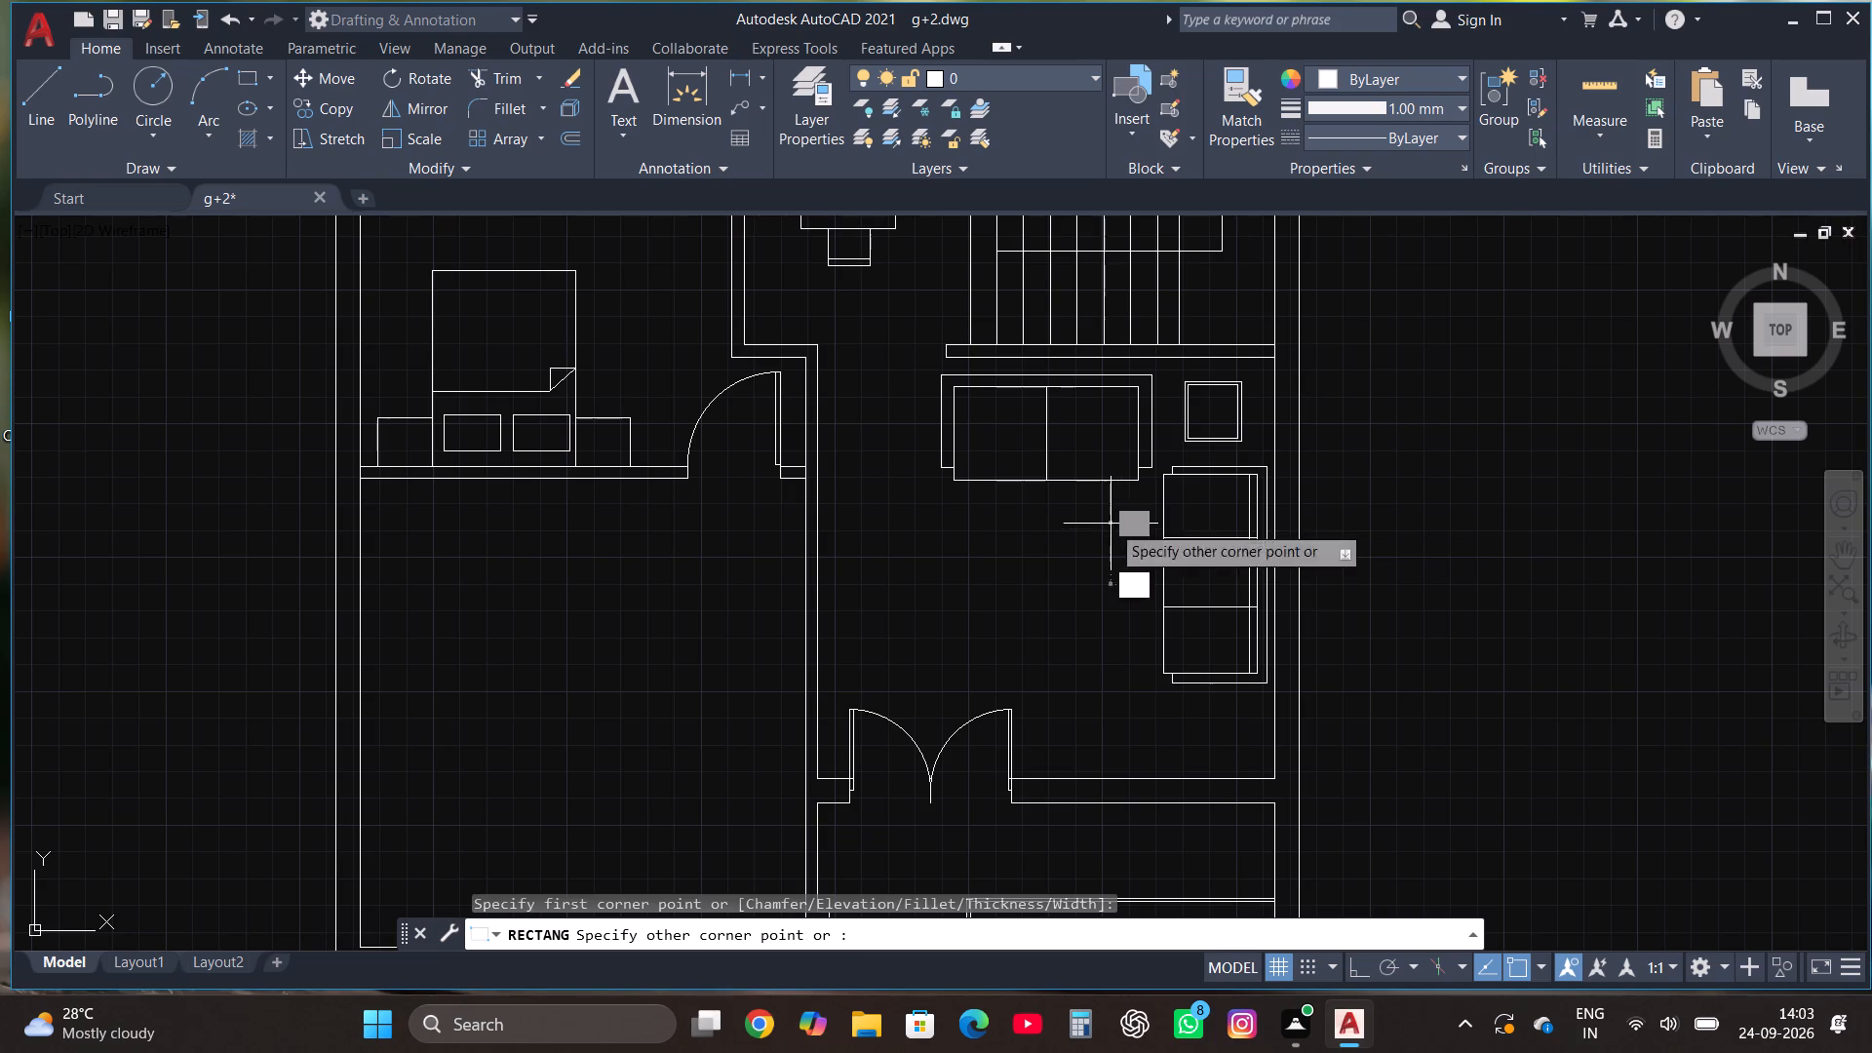
left_click(1039, 642)
Finish the coffee table rectangle beside the three-seat sofa and offset its outline 2" inward.
left_click(1034, 607)
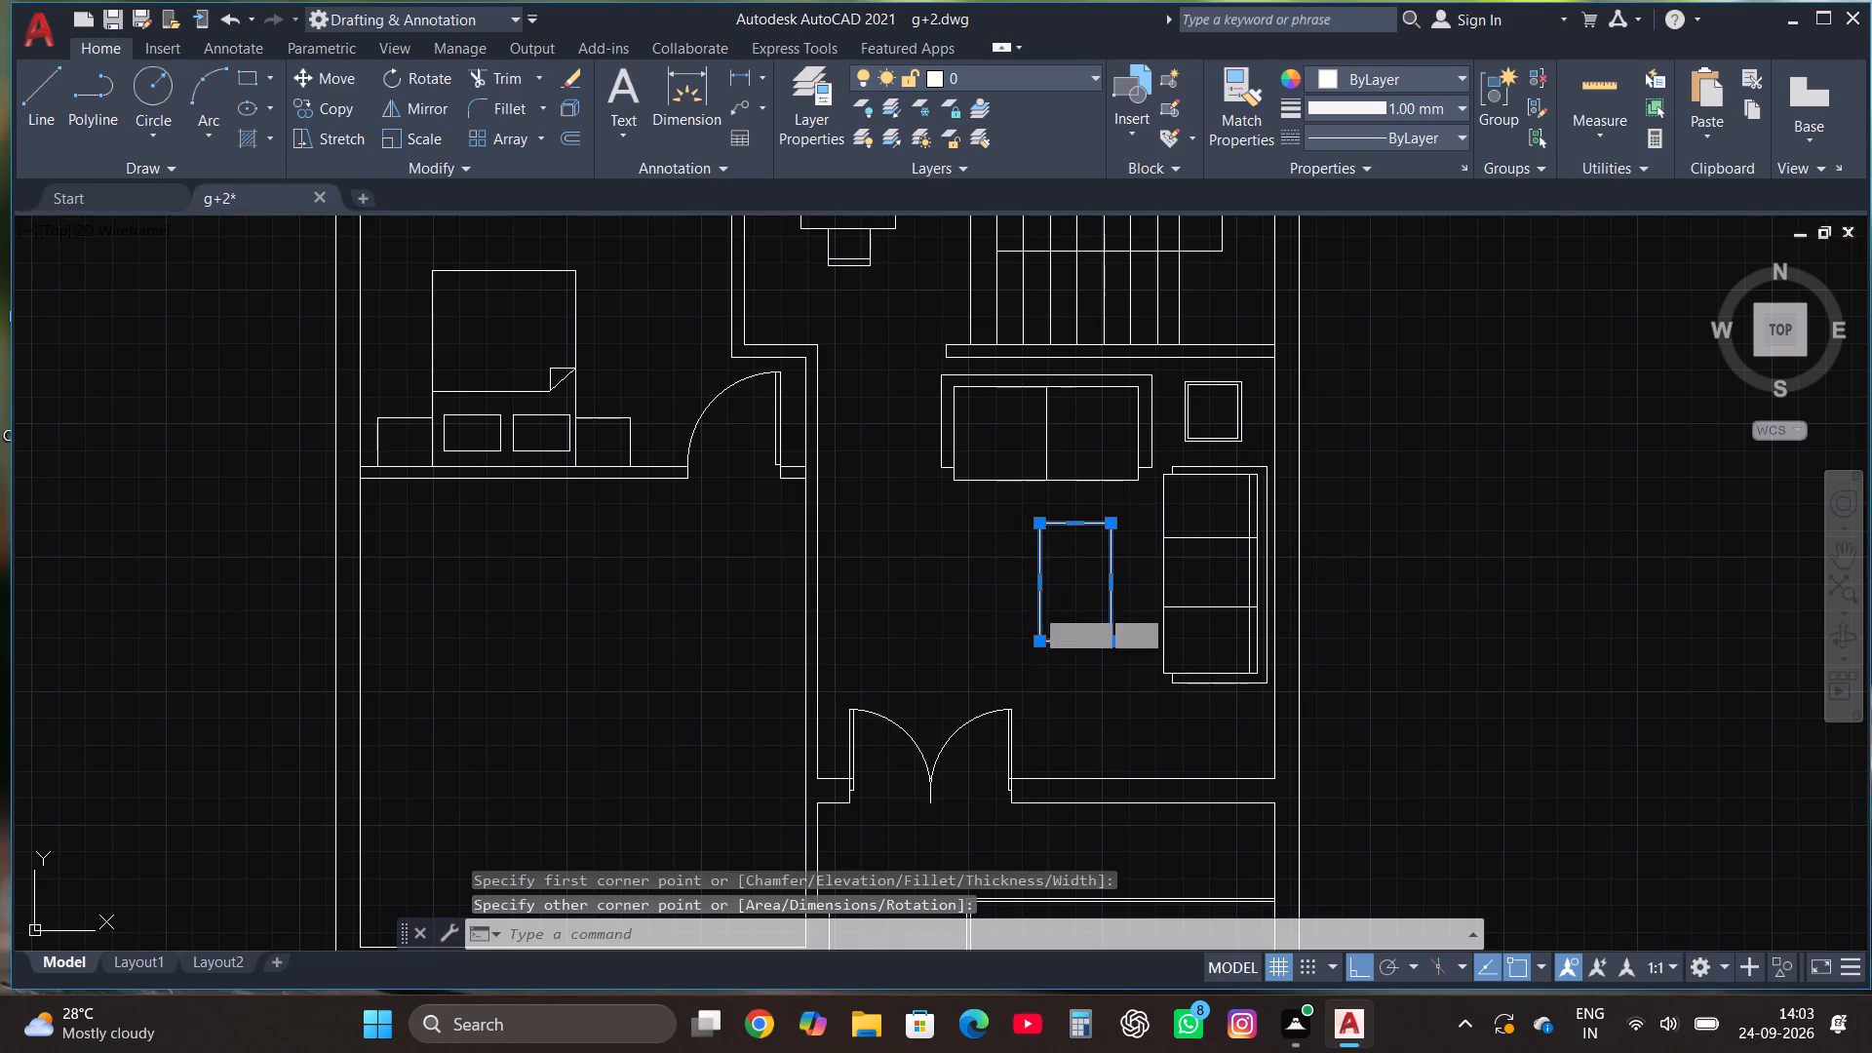
left_click(578, 132)
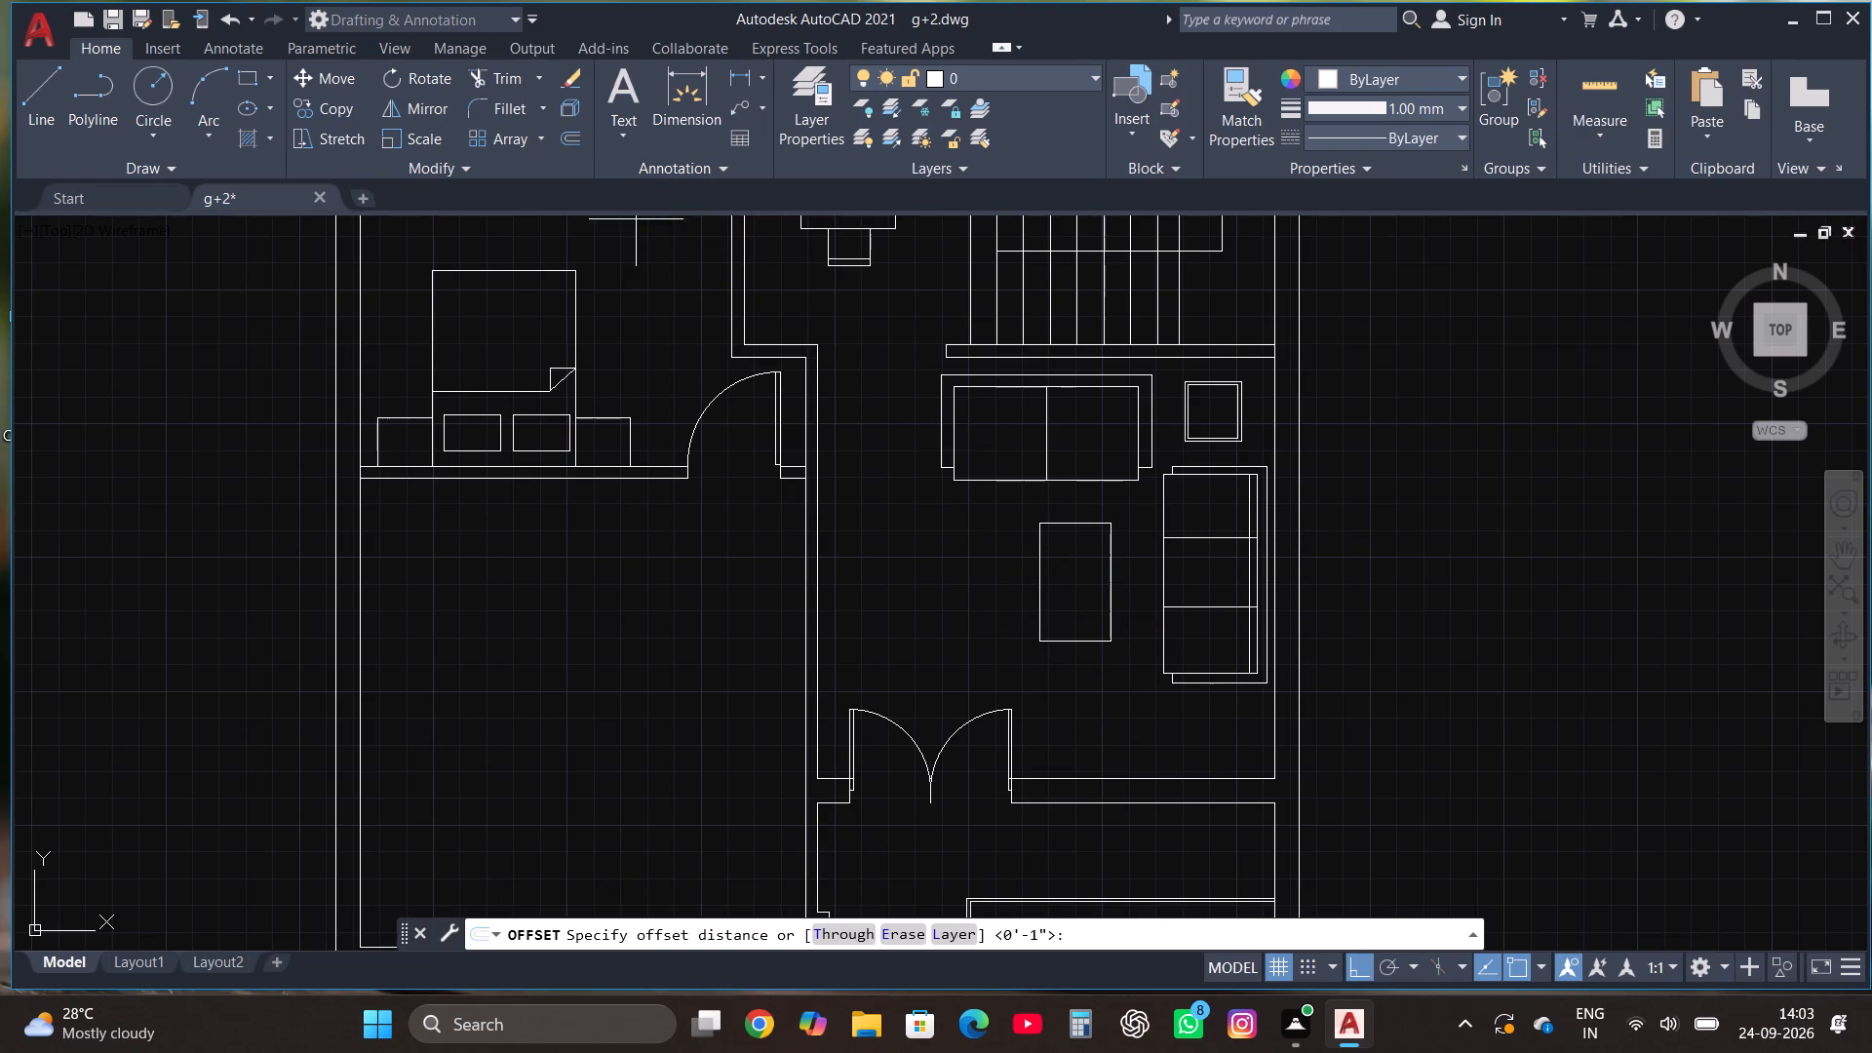
left_click(1038, 526)
left_click(1042, 538)
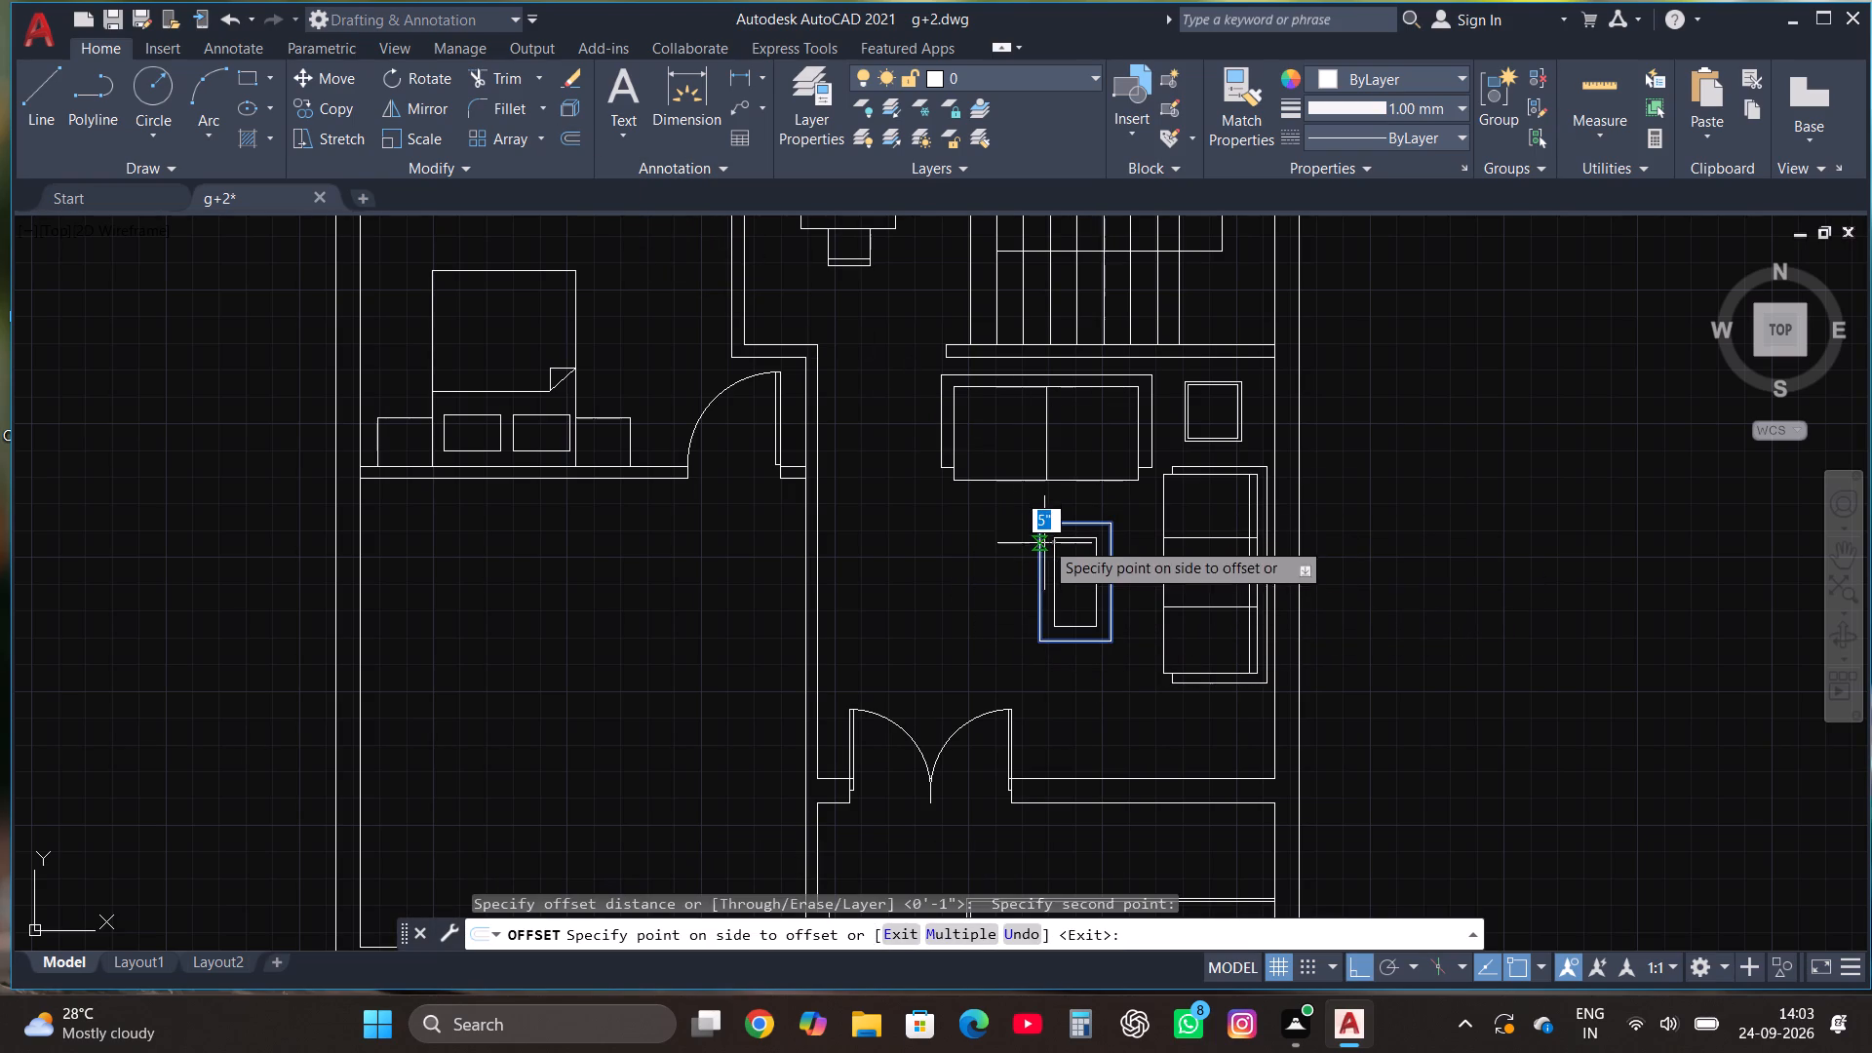
type("2\"")
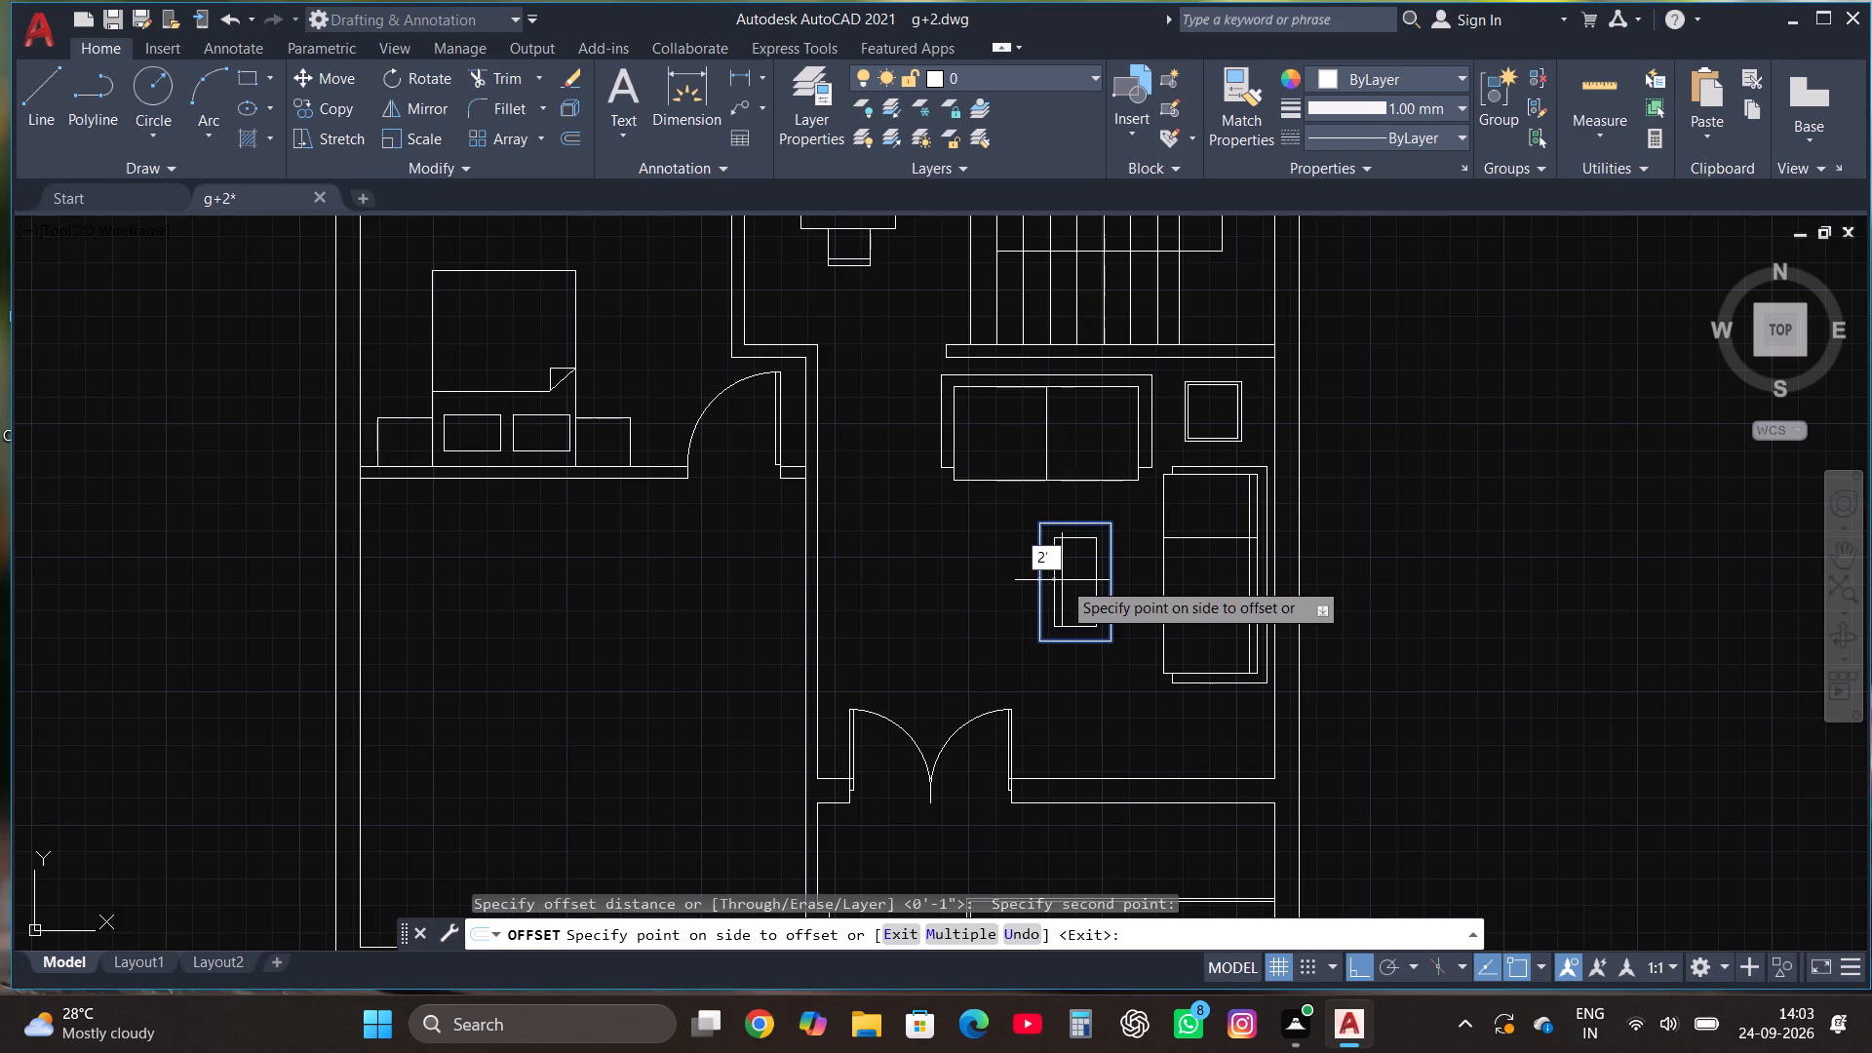
key("Return")
key("Escape")
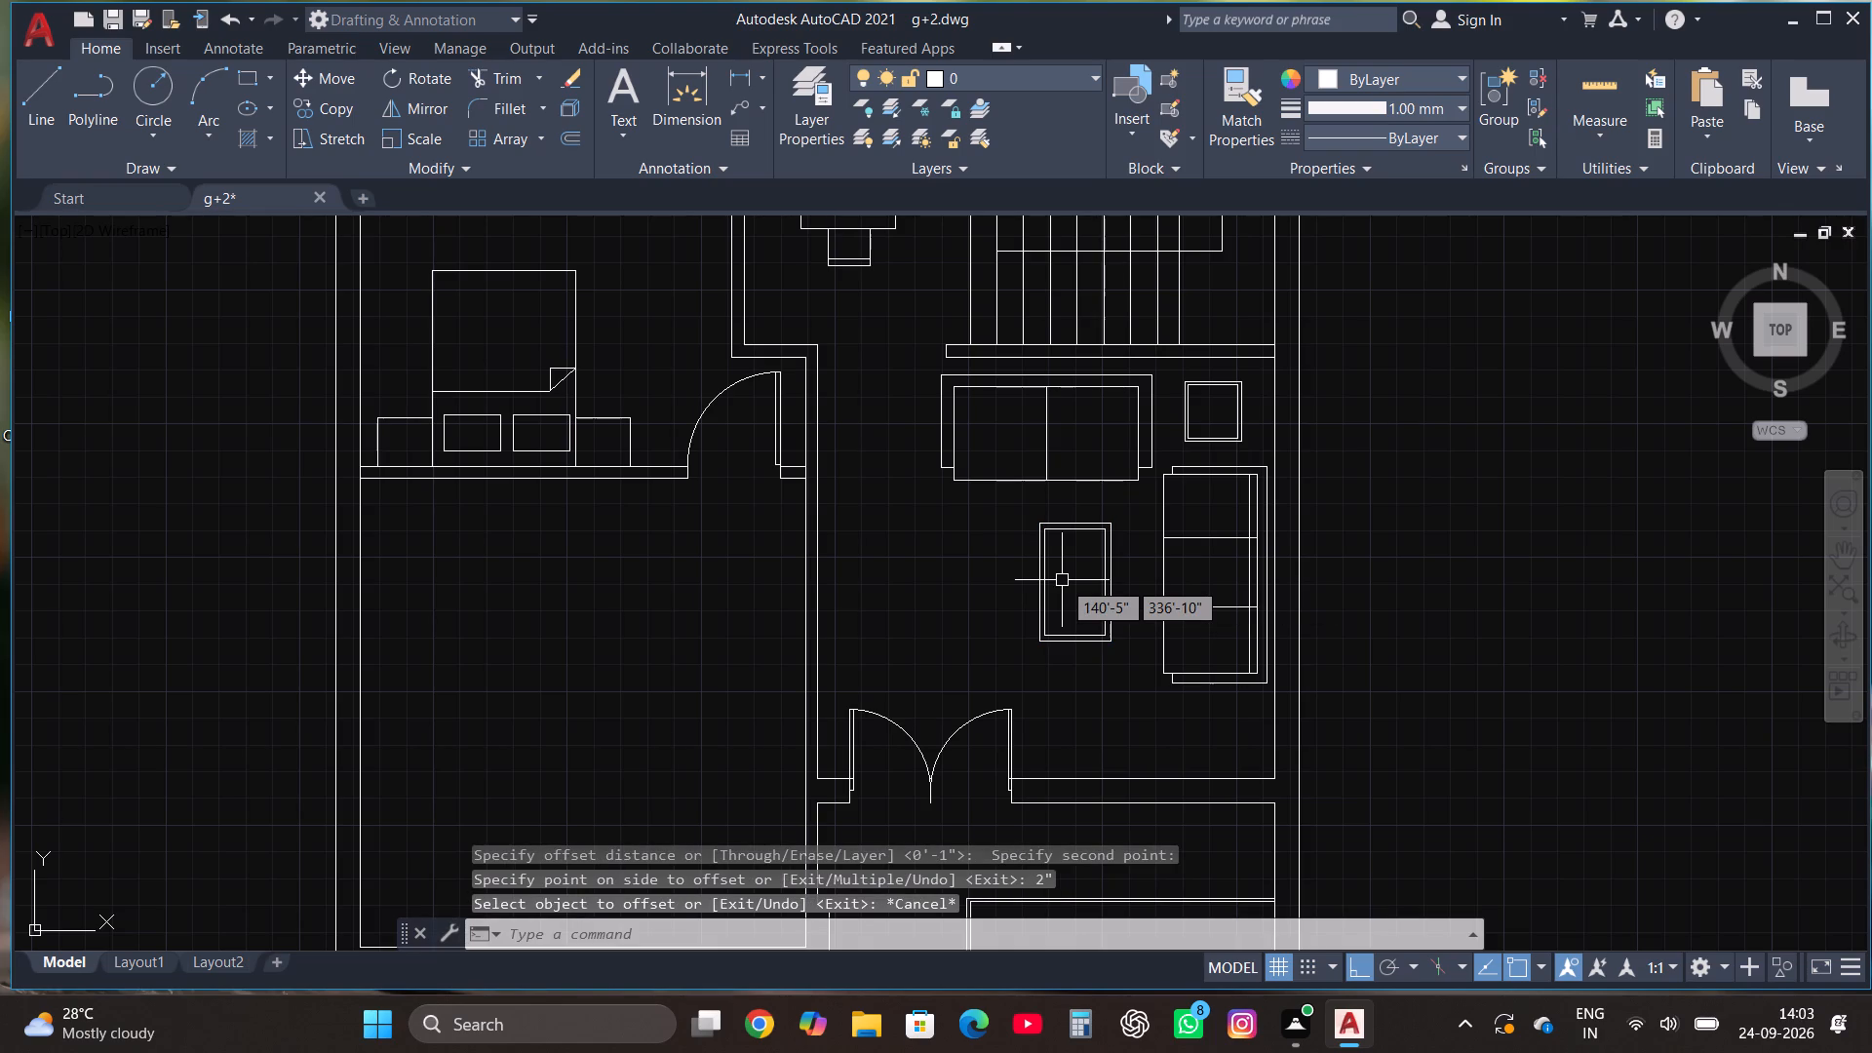
Draw a rectangle about 4'-3" by 2'-2" at the porch's outer edge, between the wall corner and the long narrow rectangle.
scroll(1169, 512, "down", 1)
scroll(1106, 462, "down", 1)
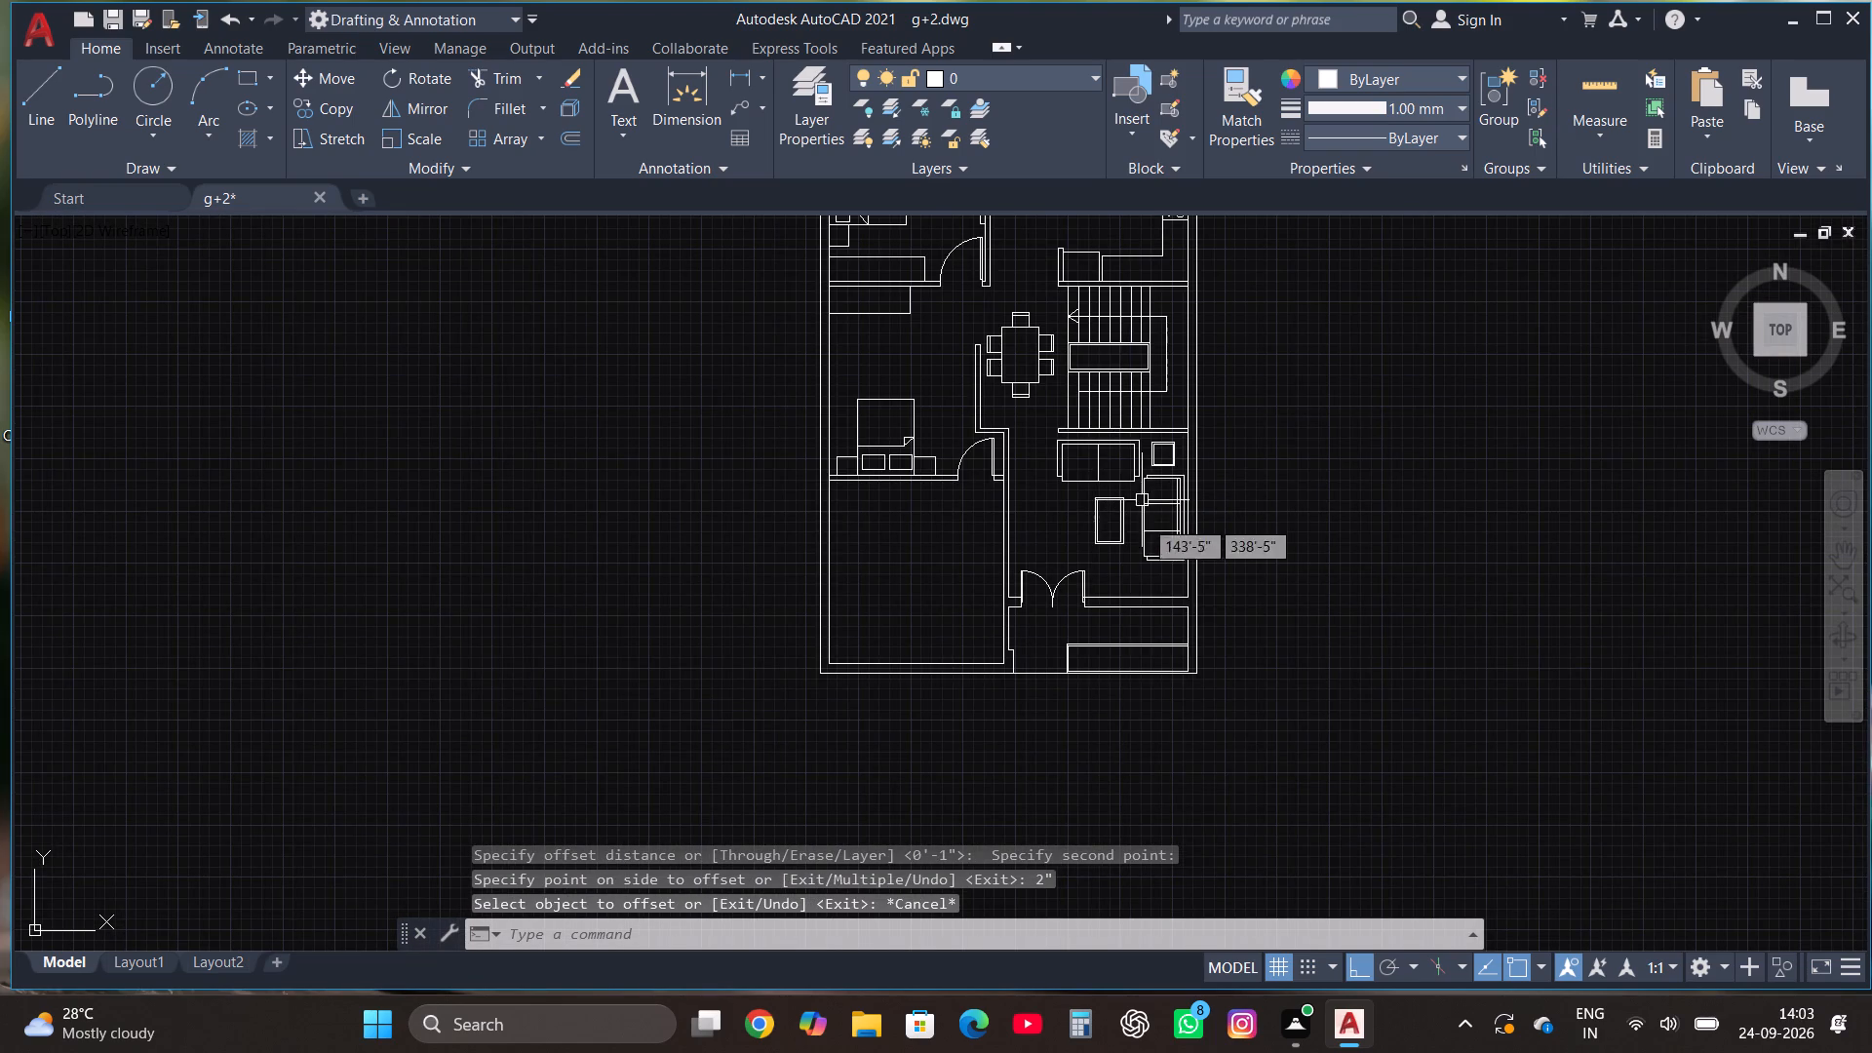
scroll(1094, 675, "up", 1)
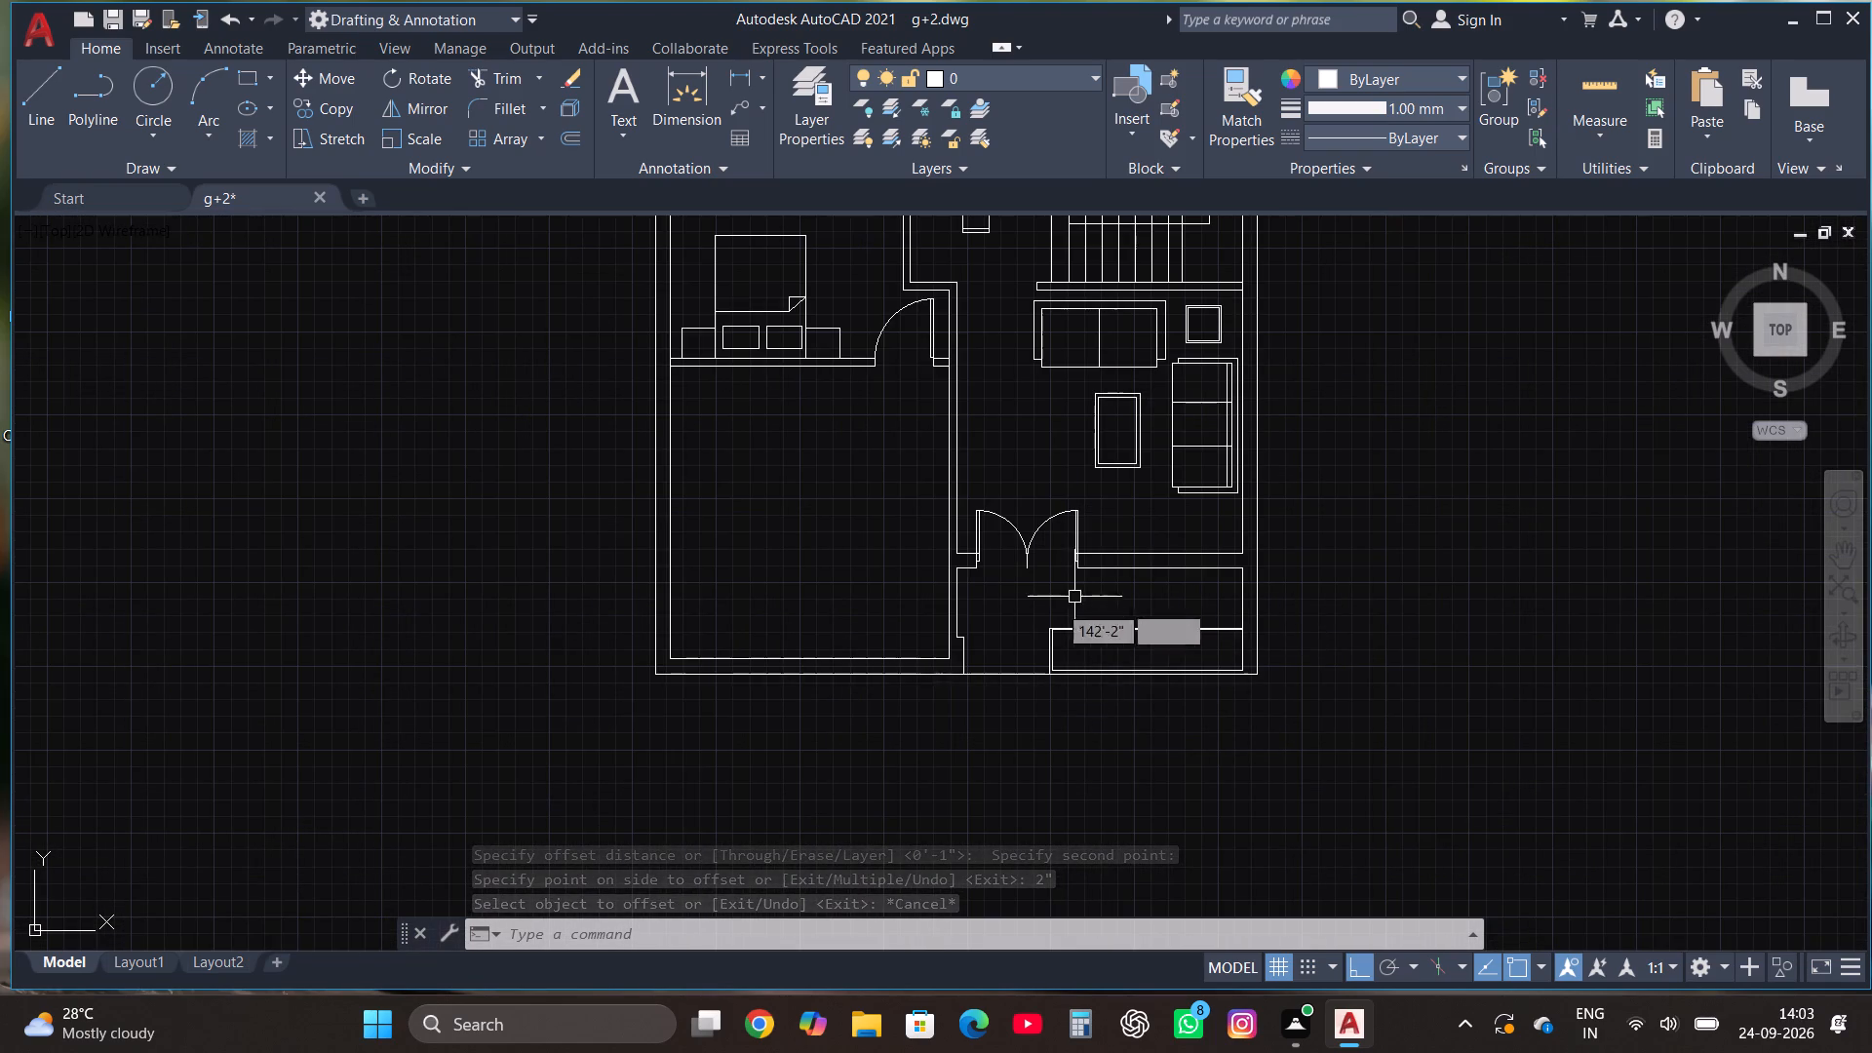
scroll(1097, 670, "up", 1)
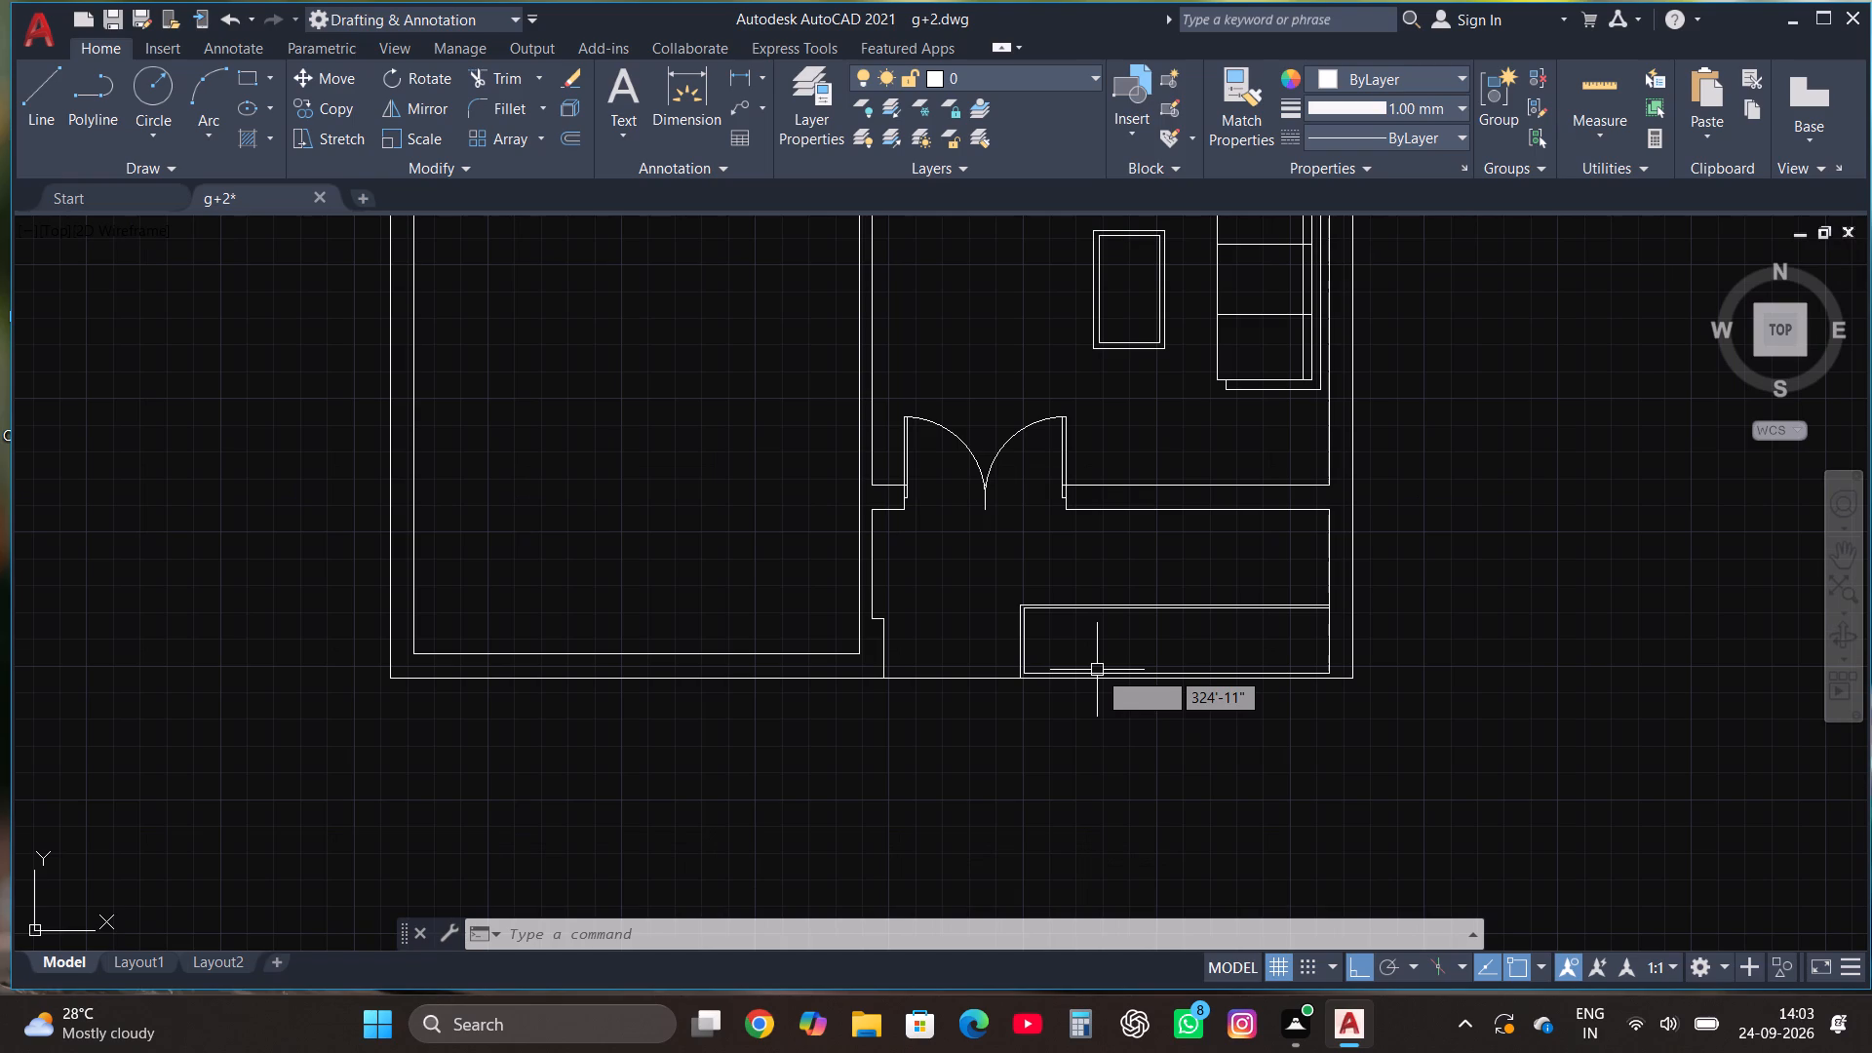
left_click(34, 86)
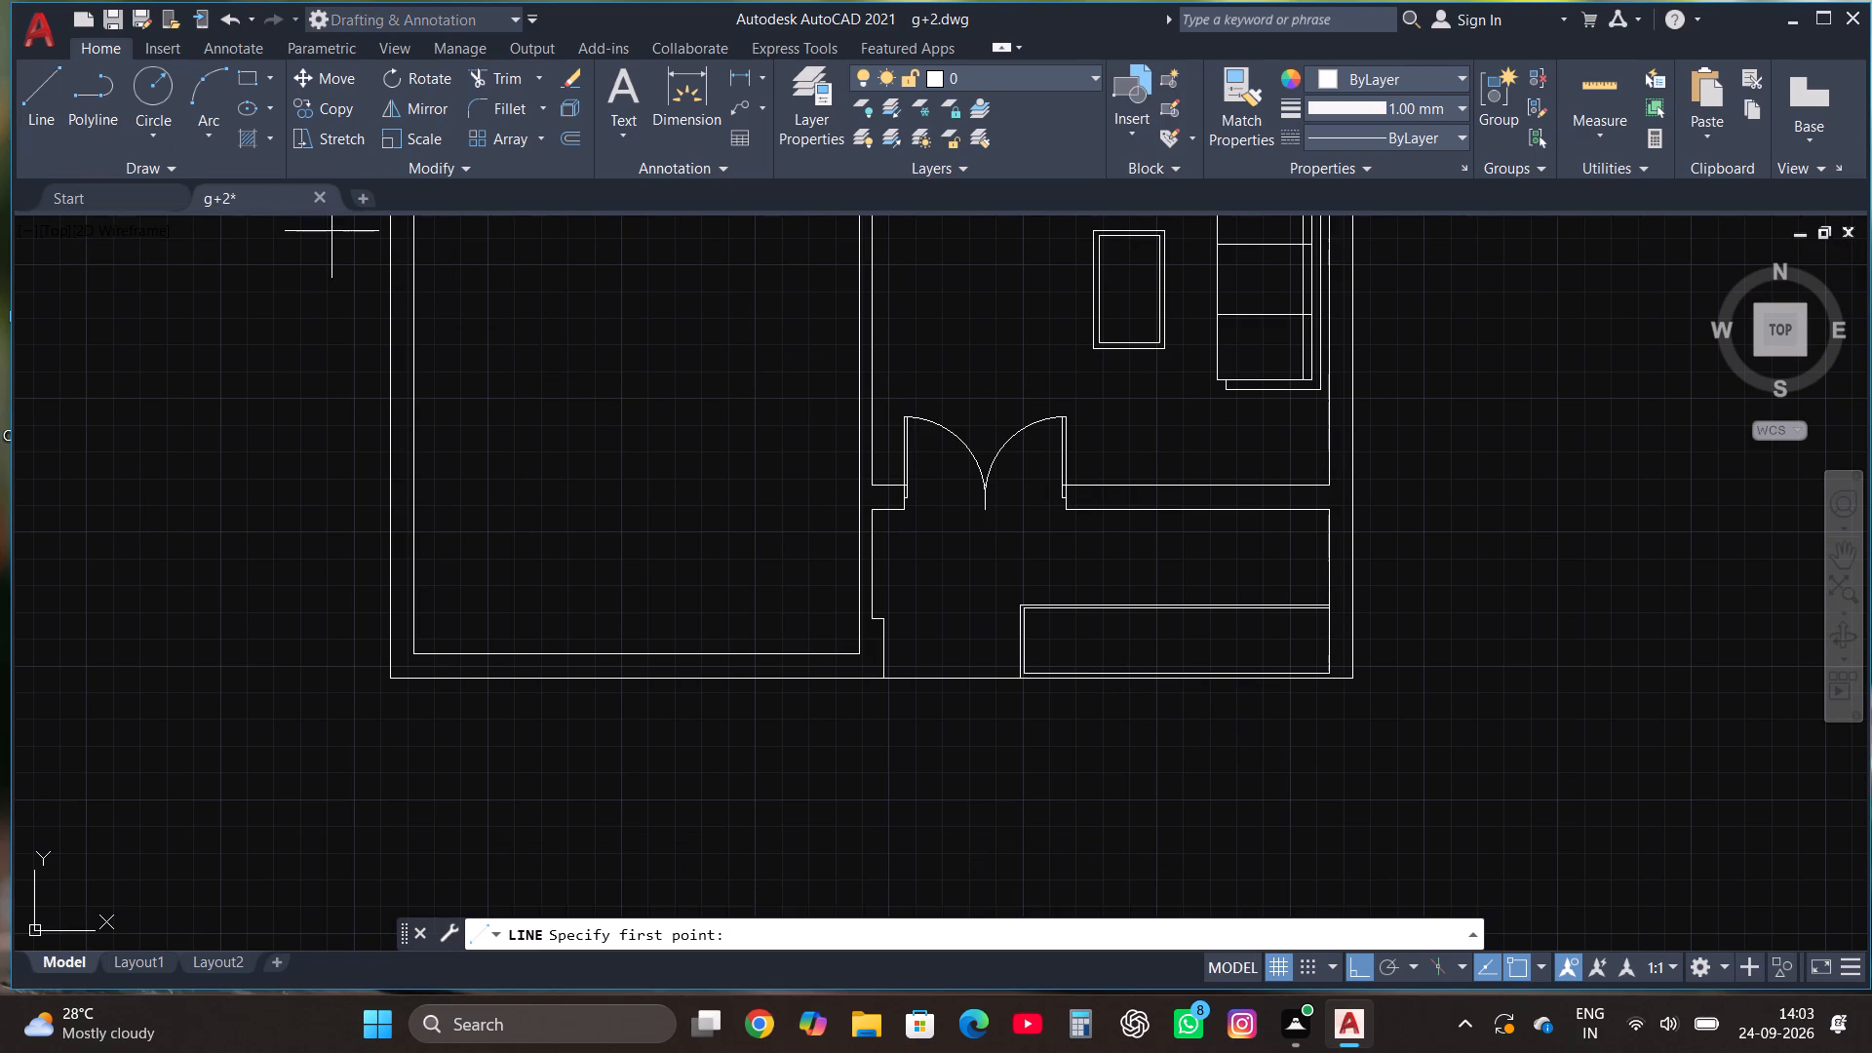
left_click(885, 680)
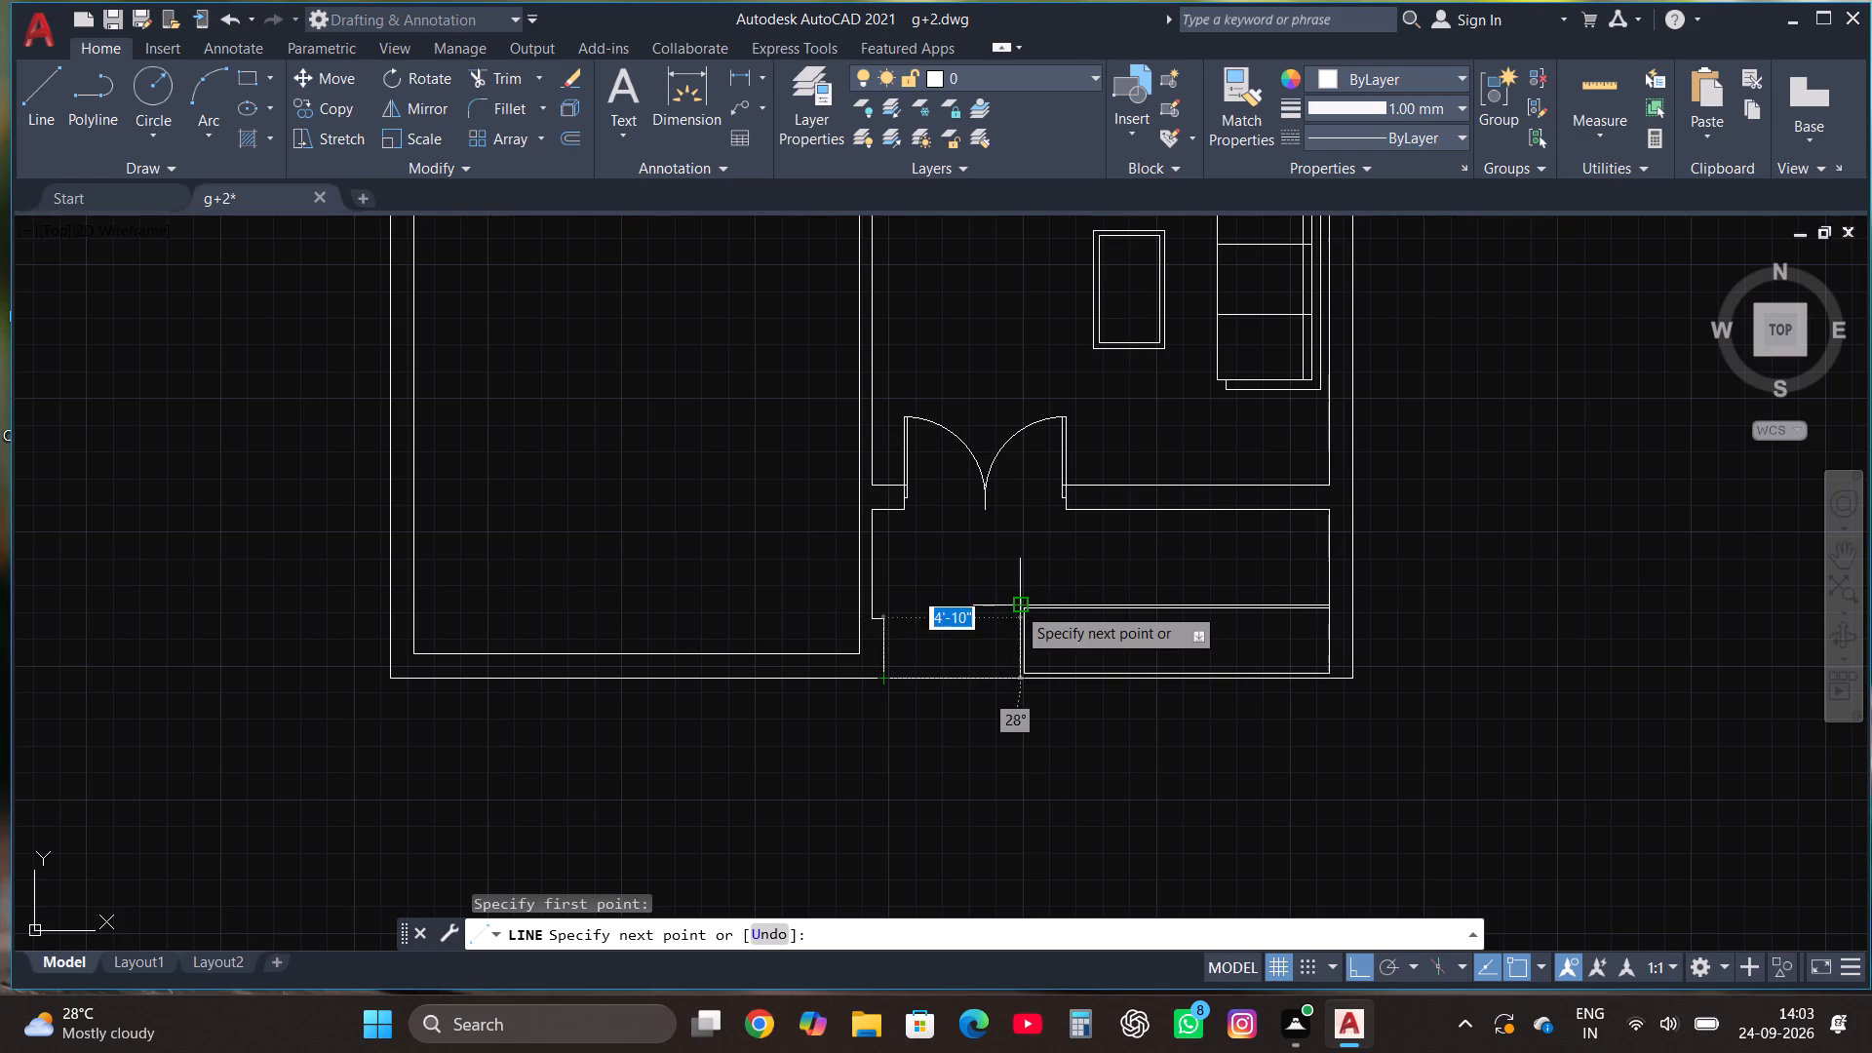
left_click(247, 73)
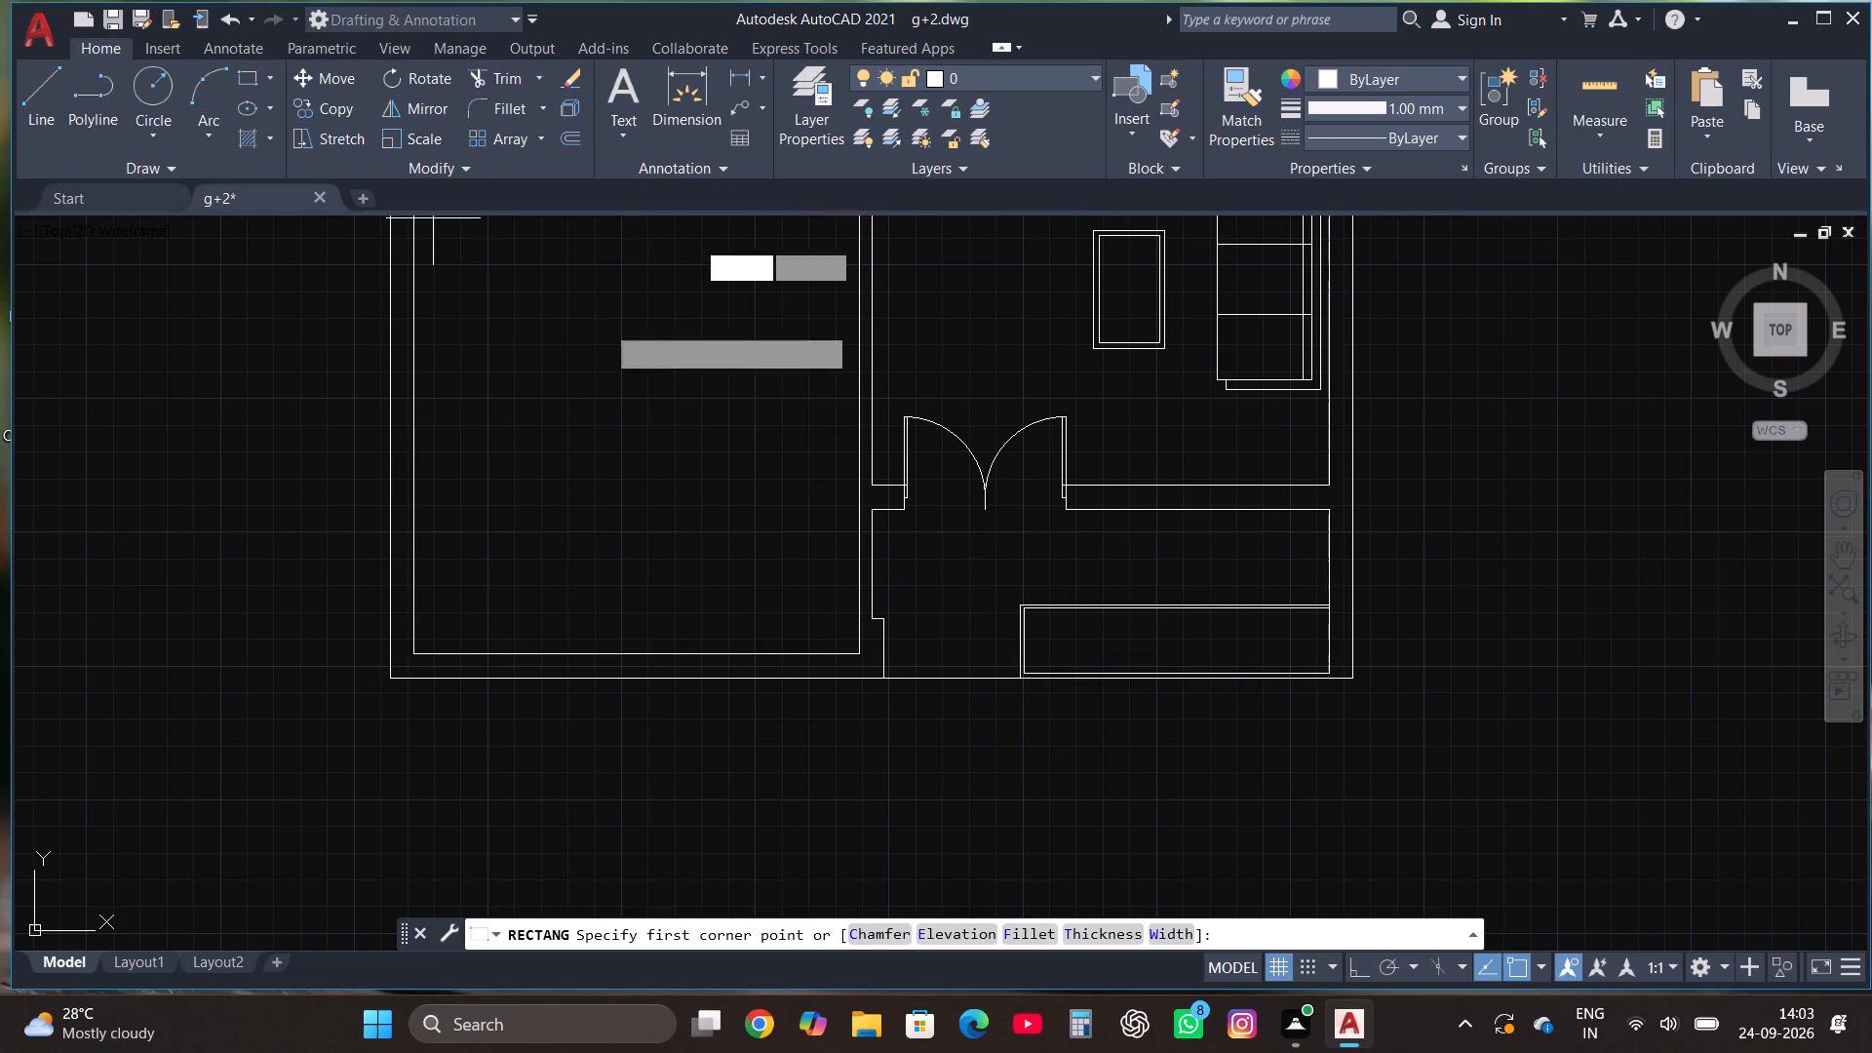
left_click(884, 675)
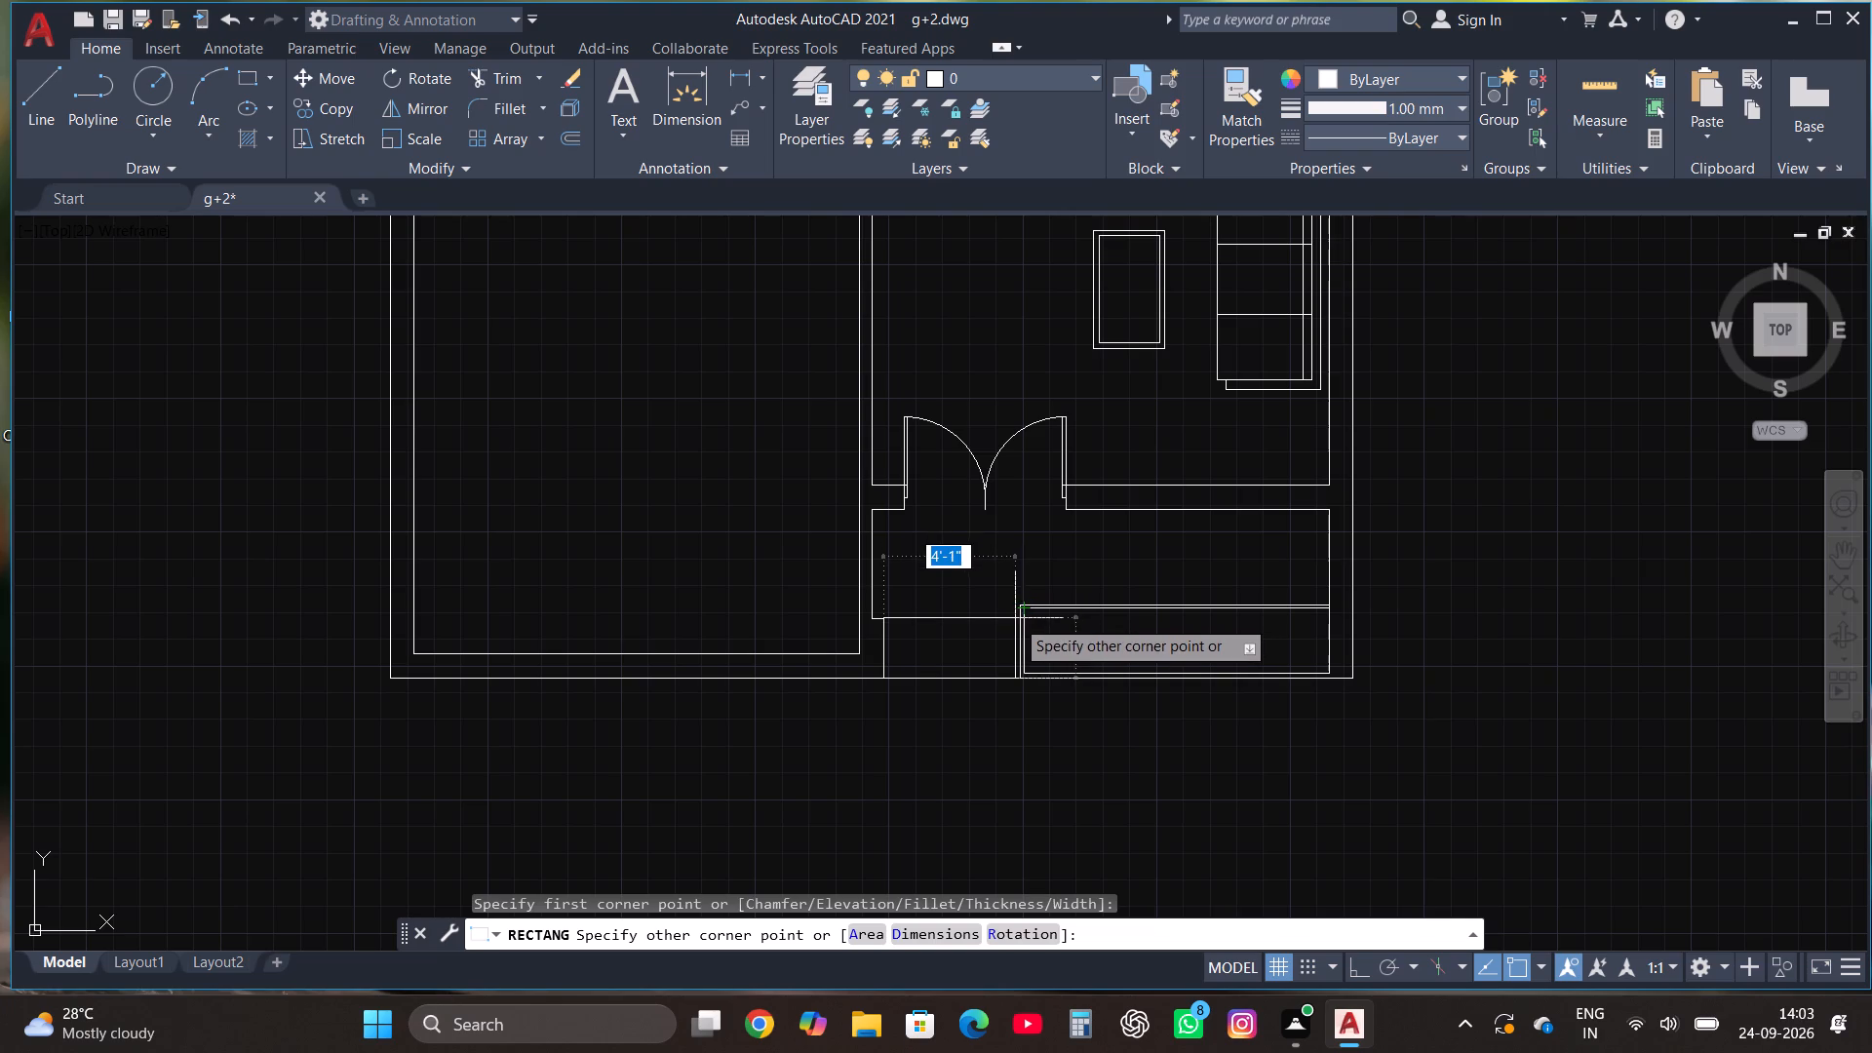
scroll(1013, 626, "up", 2)
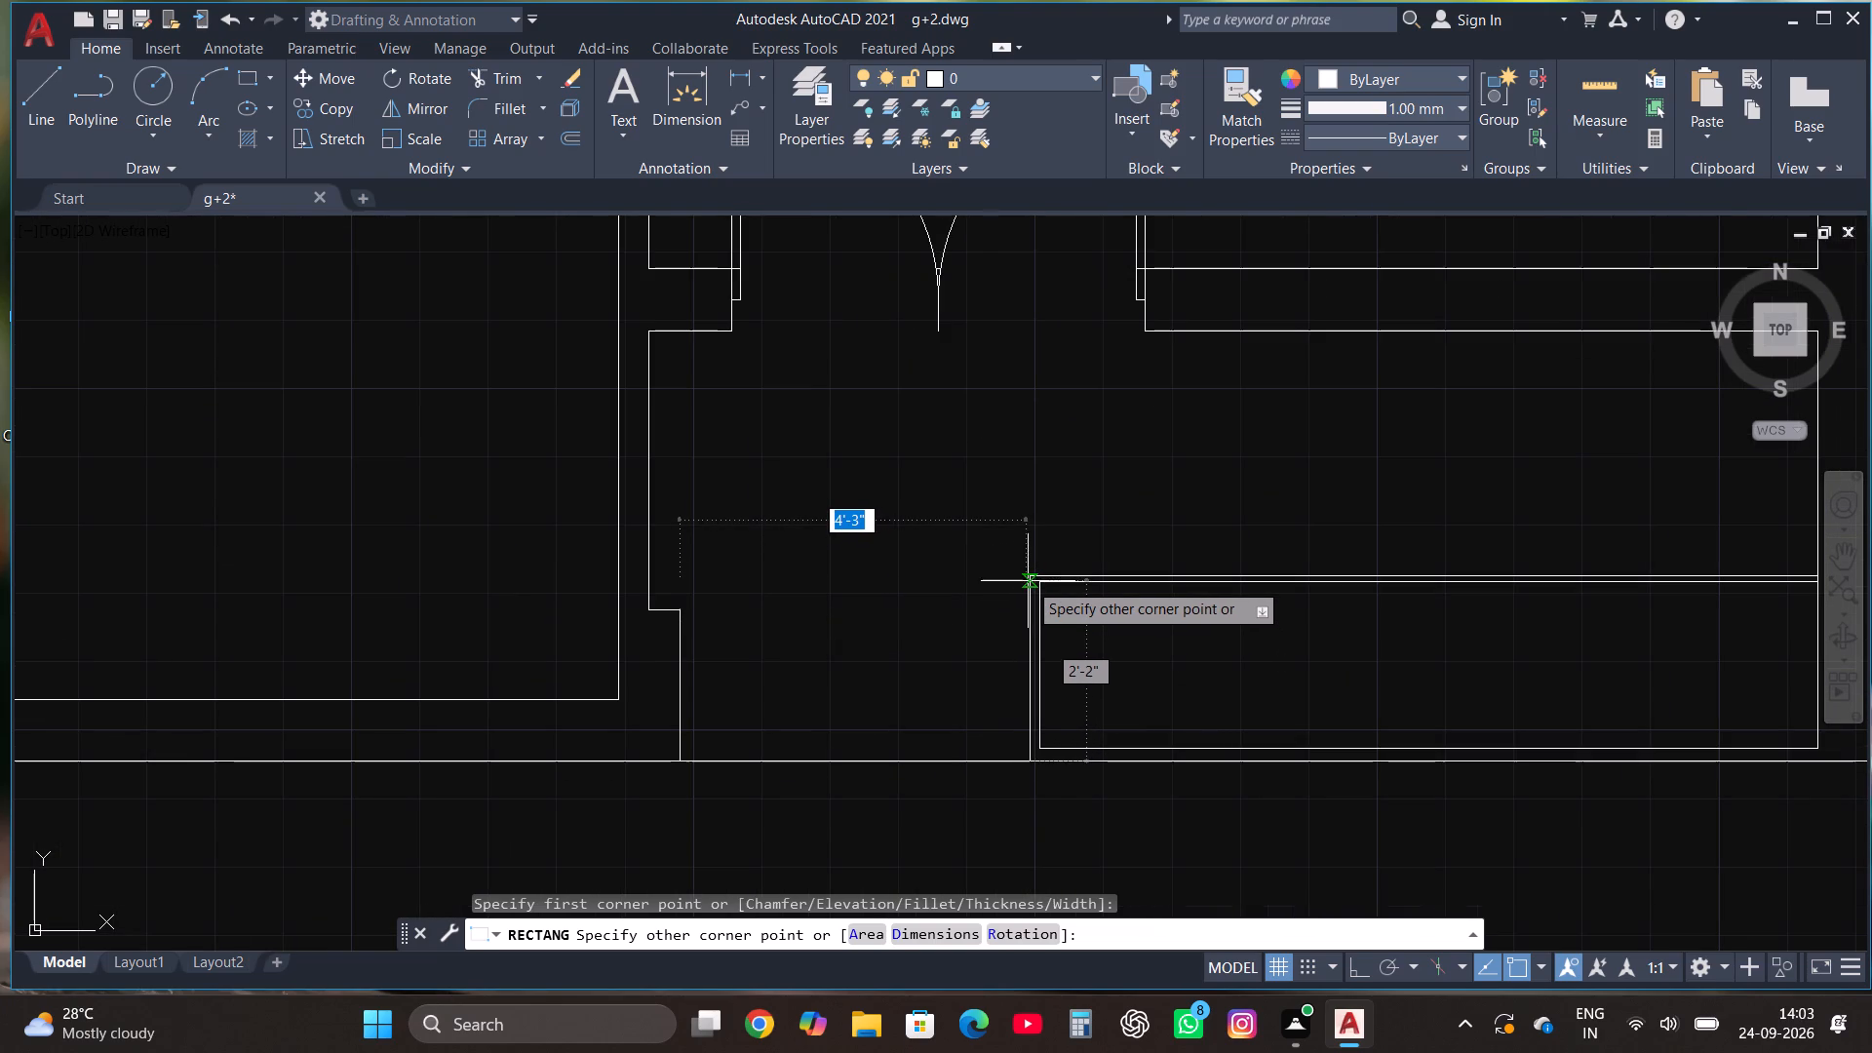
left_click(1030, 580)
scroll(1121, 569, "down", 1)
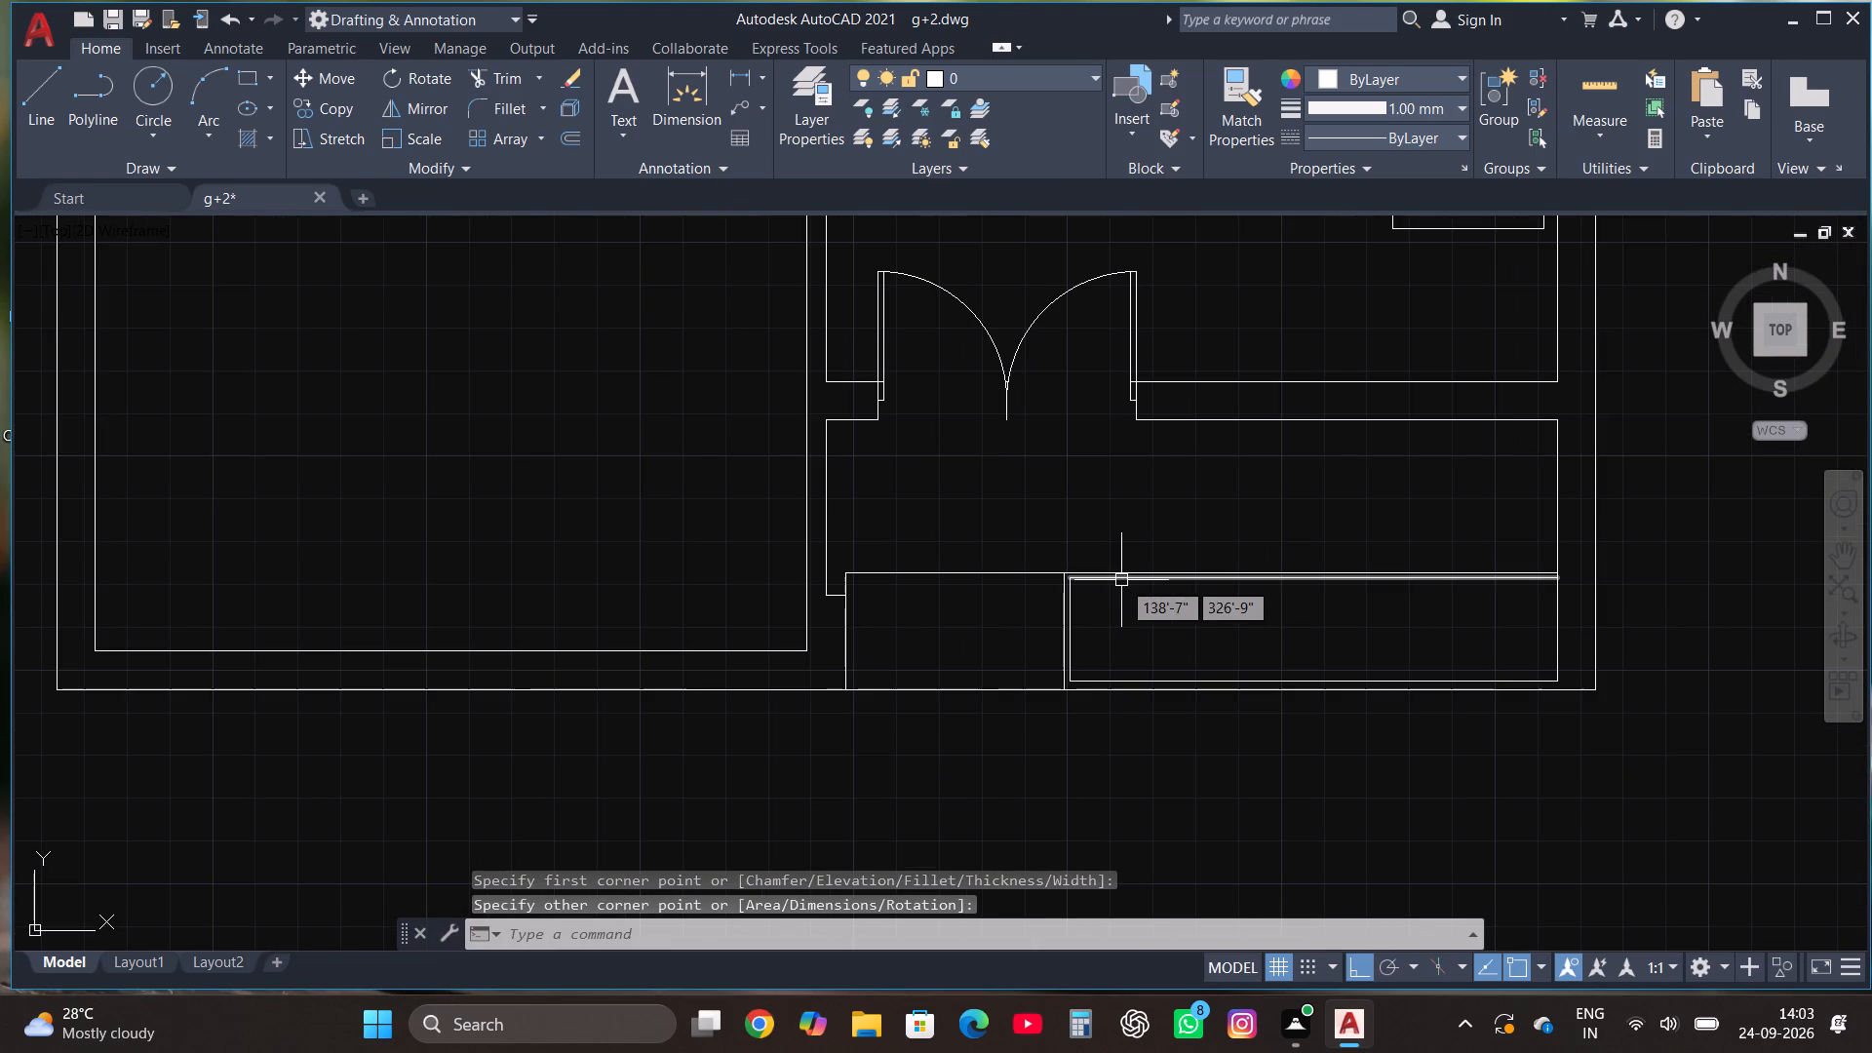
scroll(1110, 610, "down", 1)
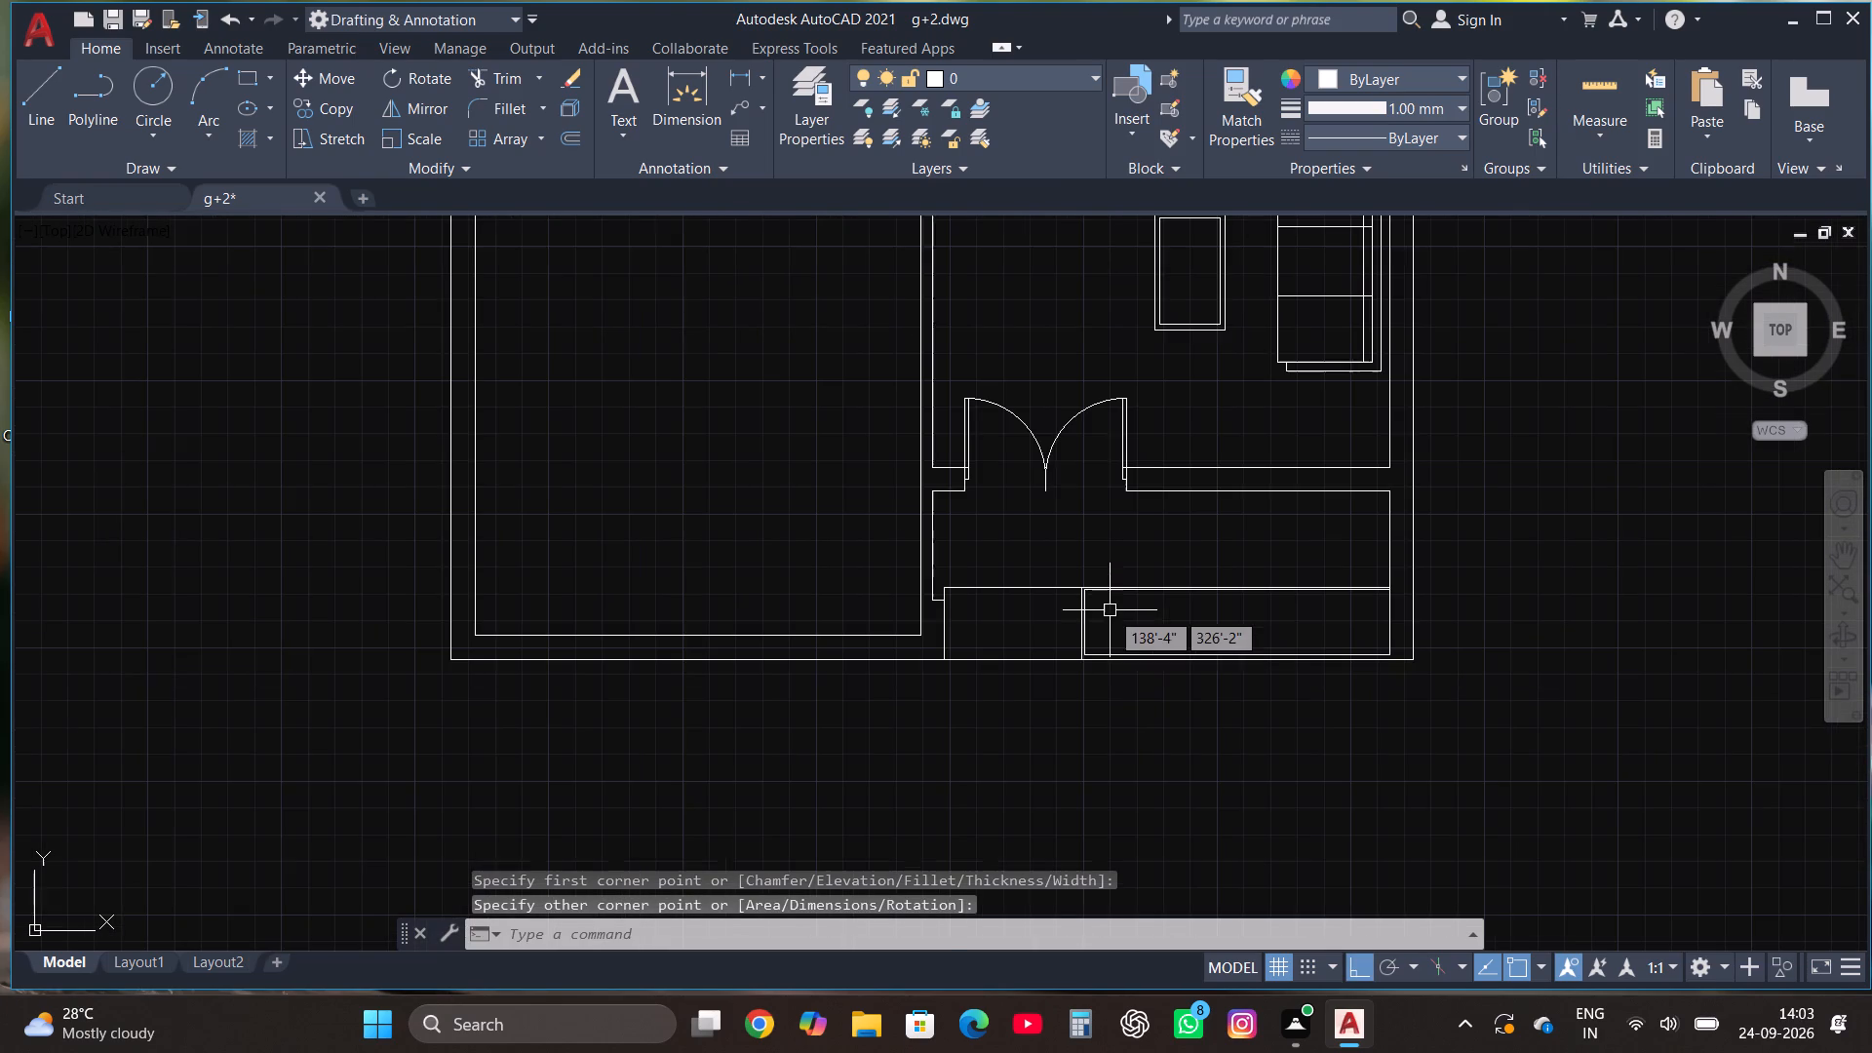
key("Escape")
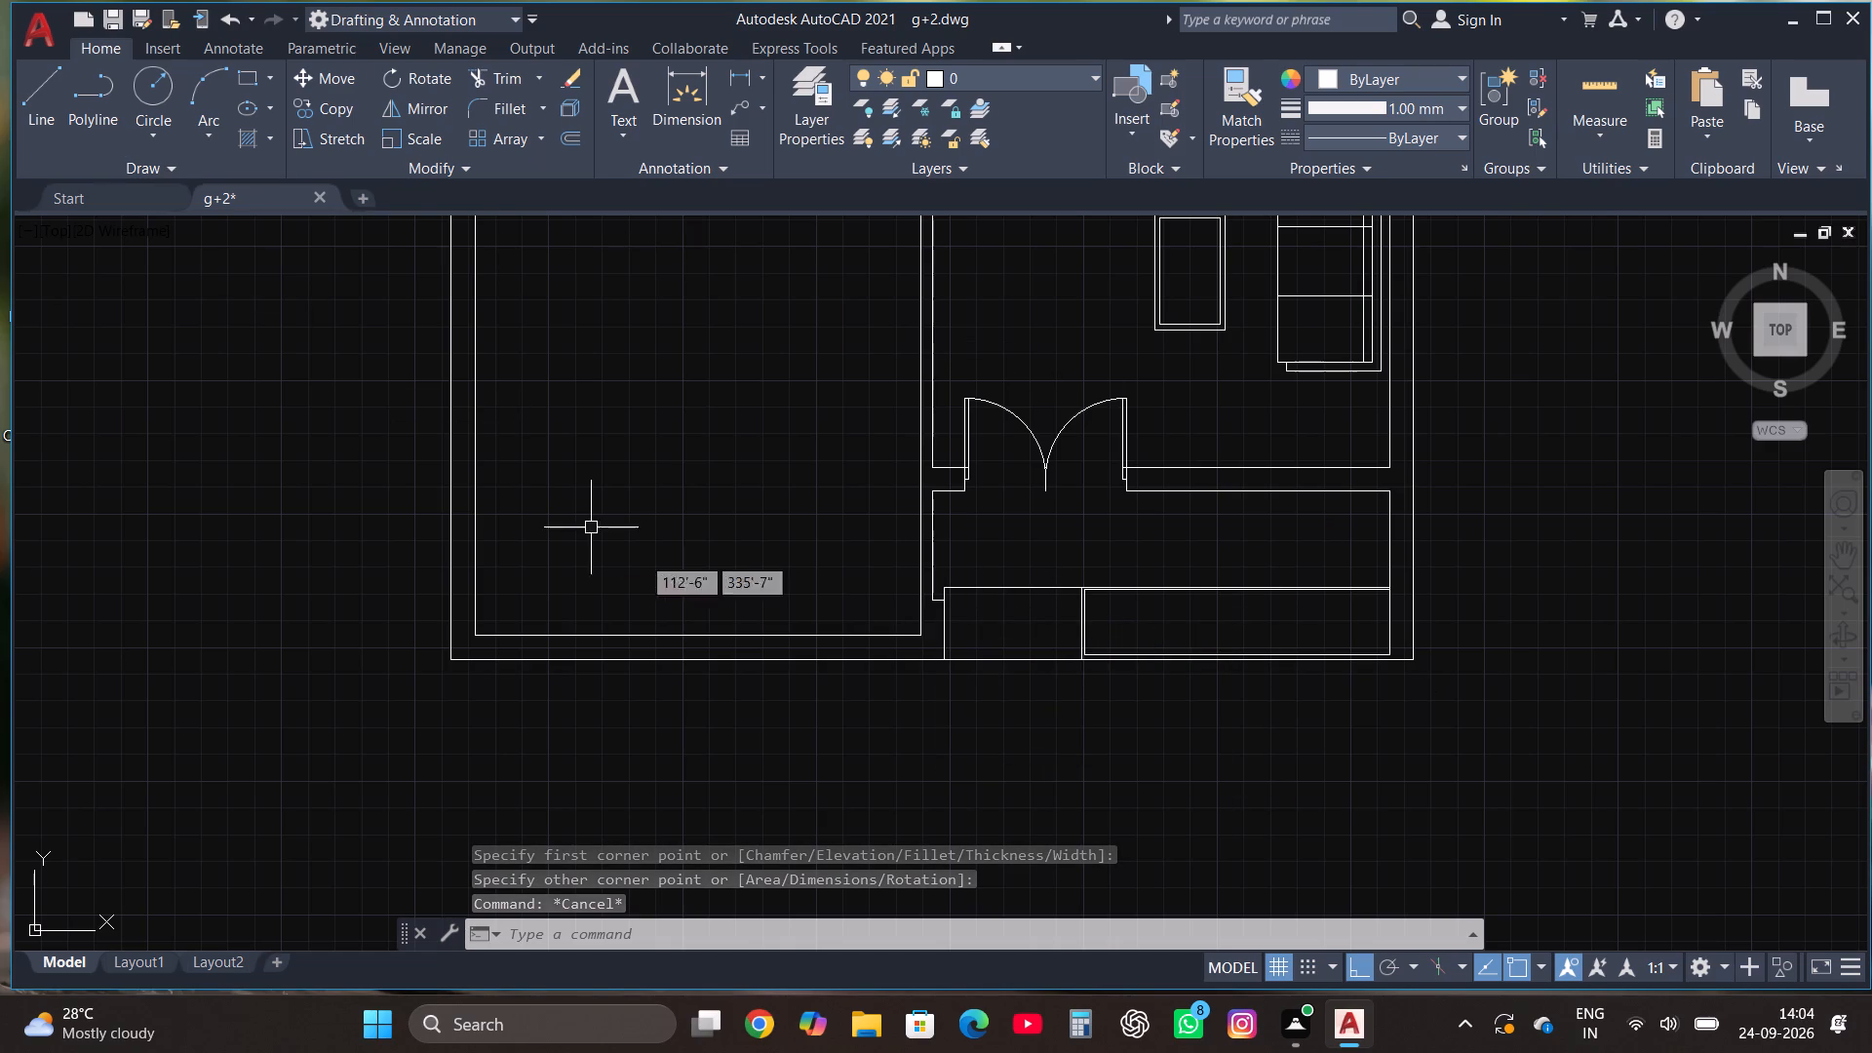
Move the short wall-jog line up level with the porch rectangle's upper edge and trim the wall line projecting below it.
scroll(908, 594, "up", 4)
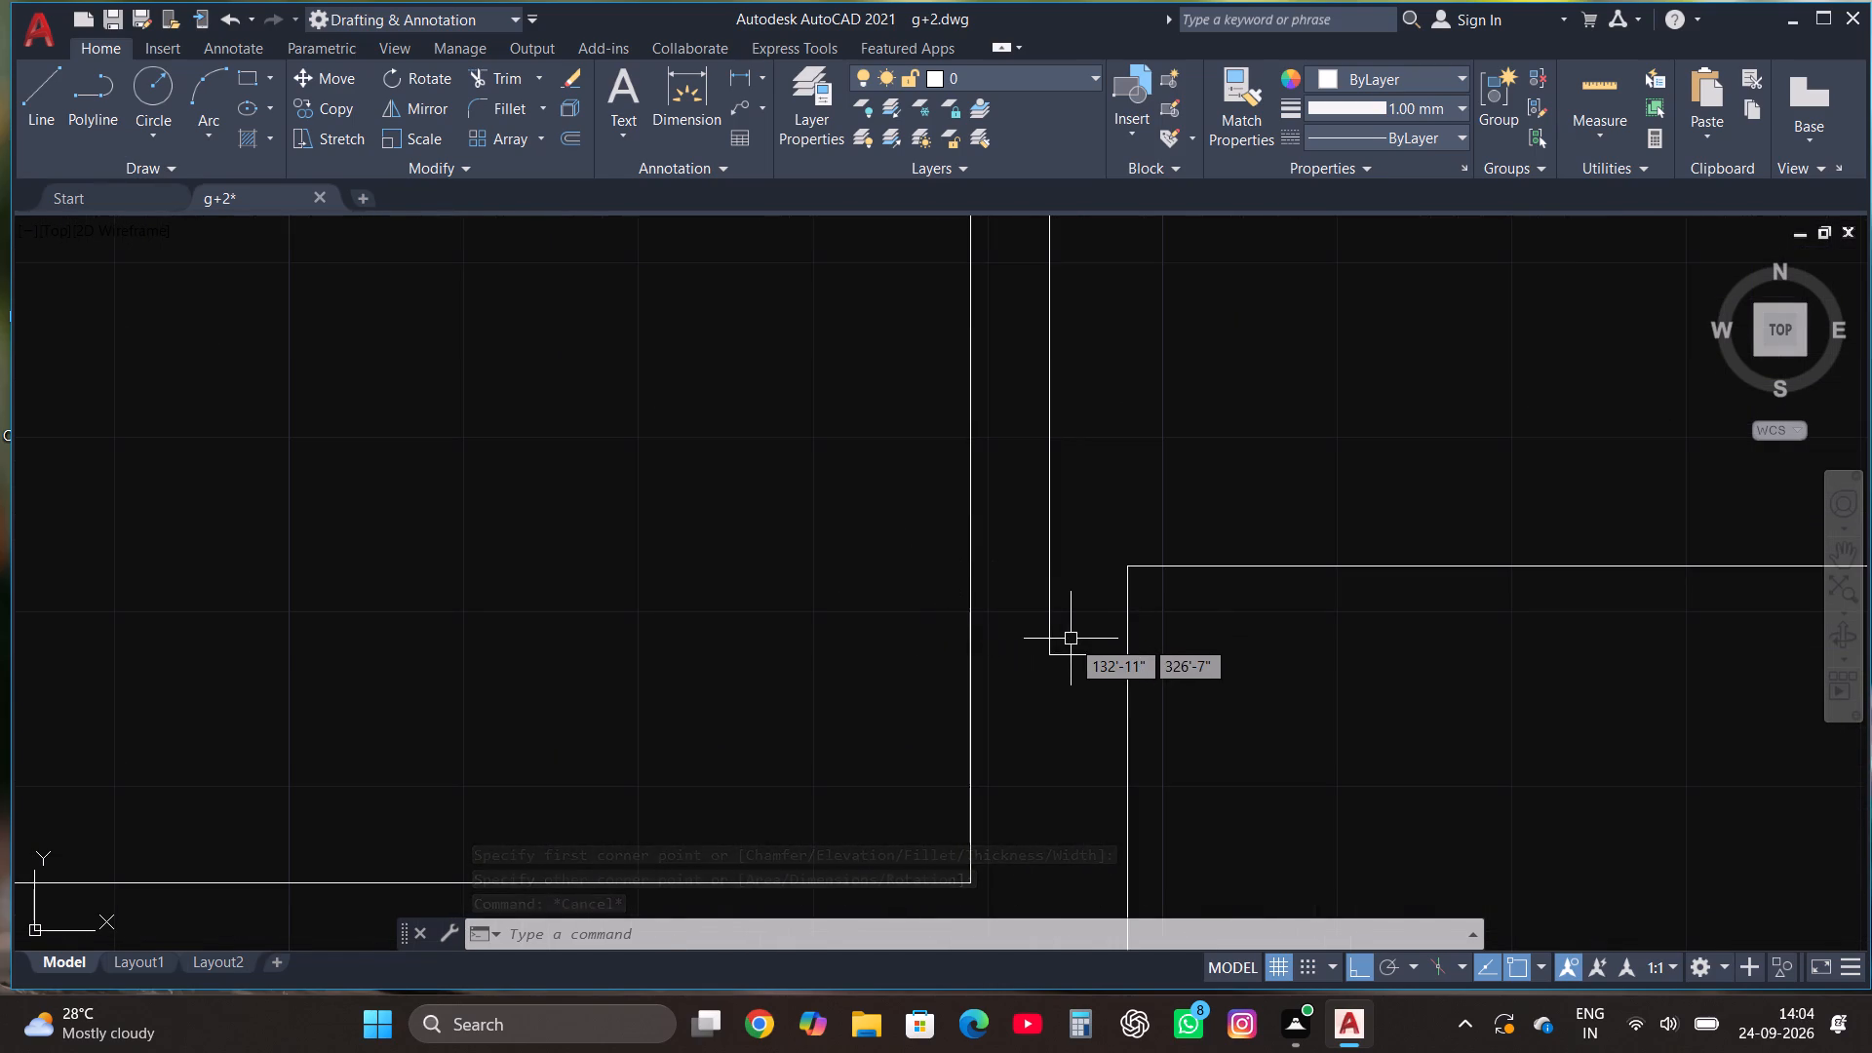
left_click(1073, 655)
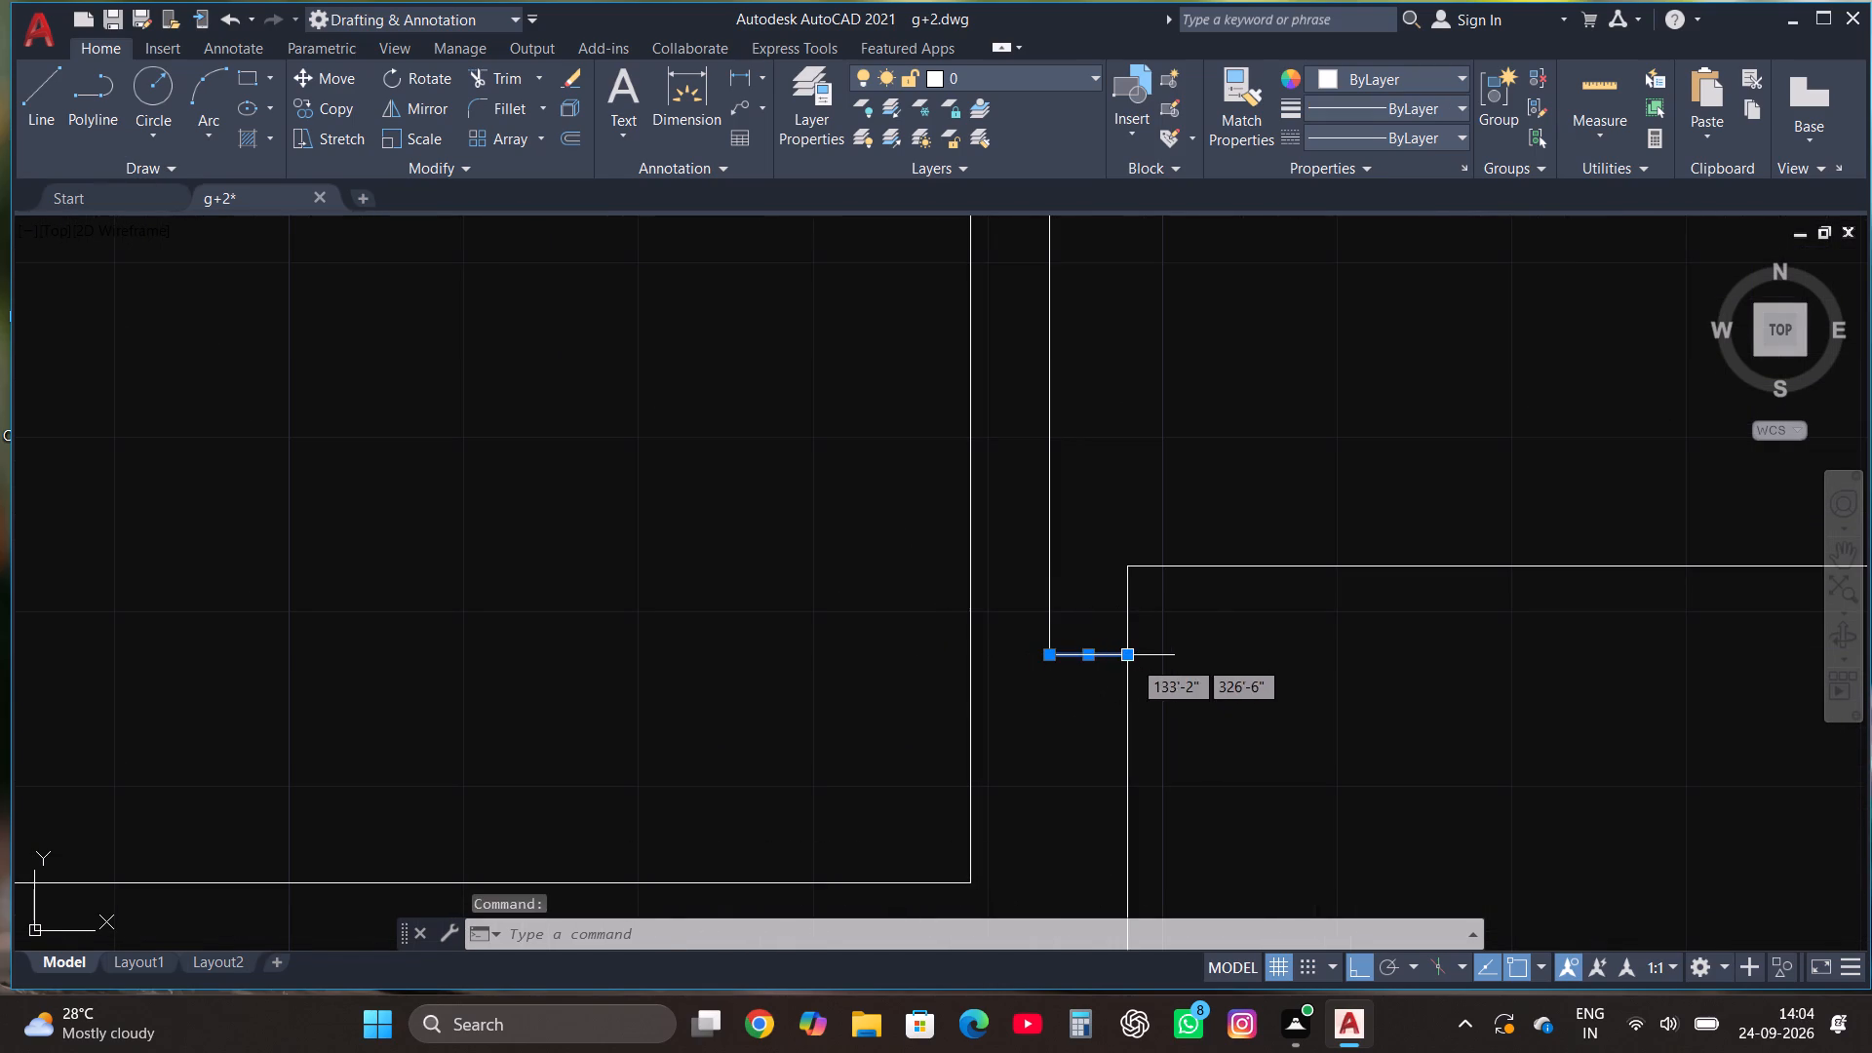
left_click(1092, 655)
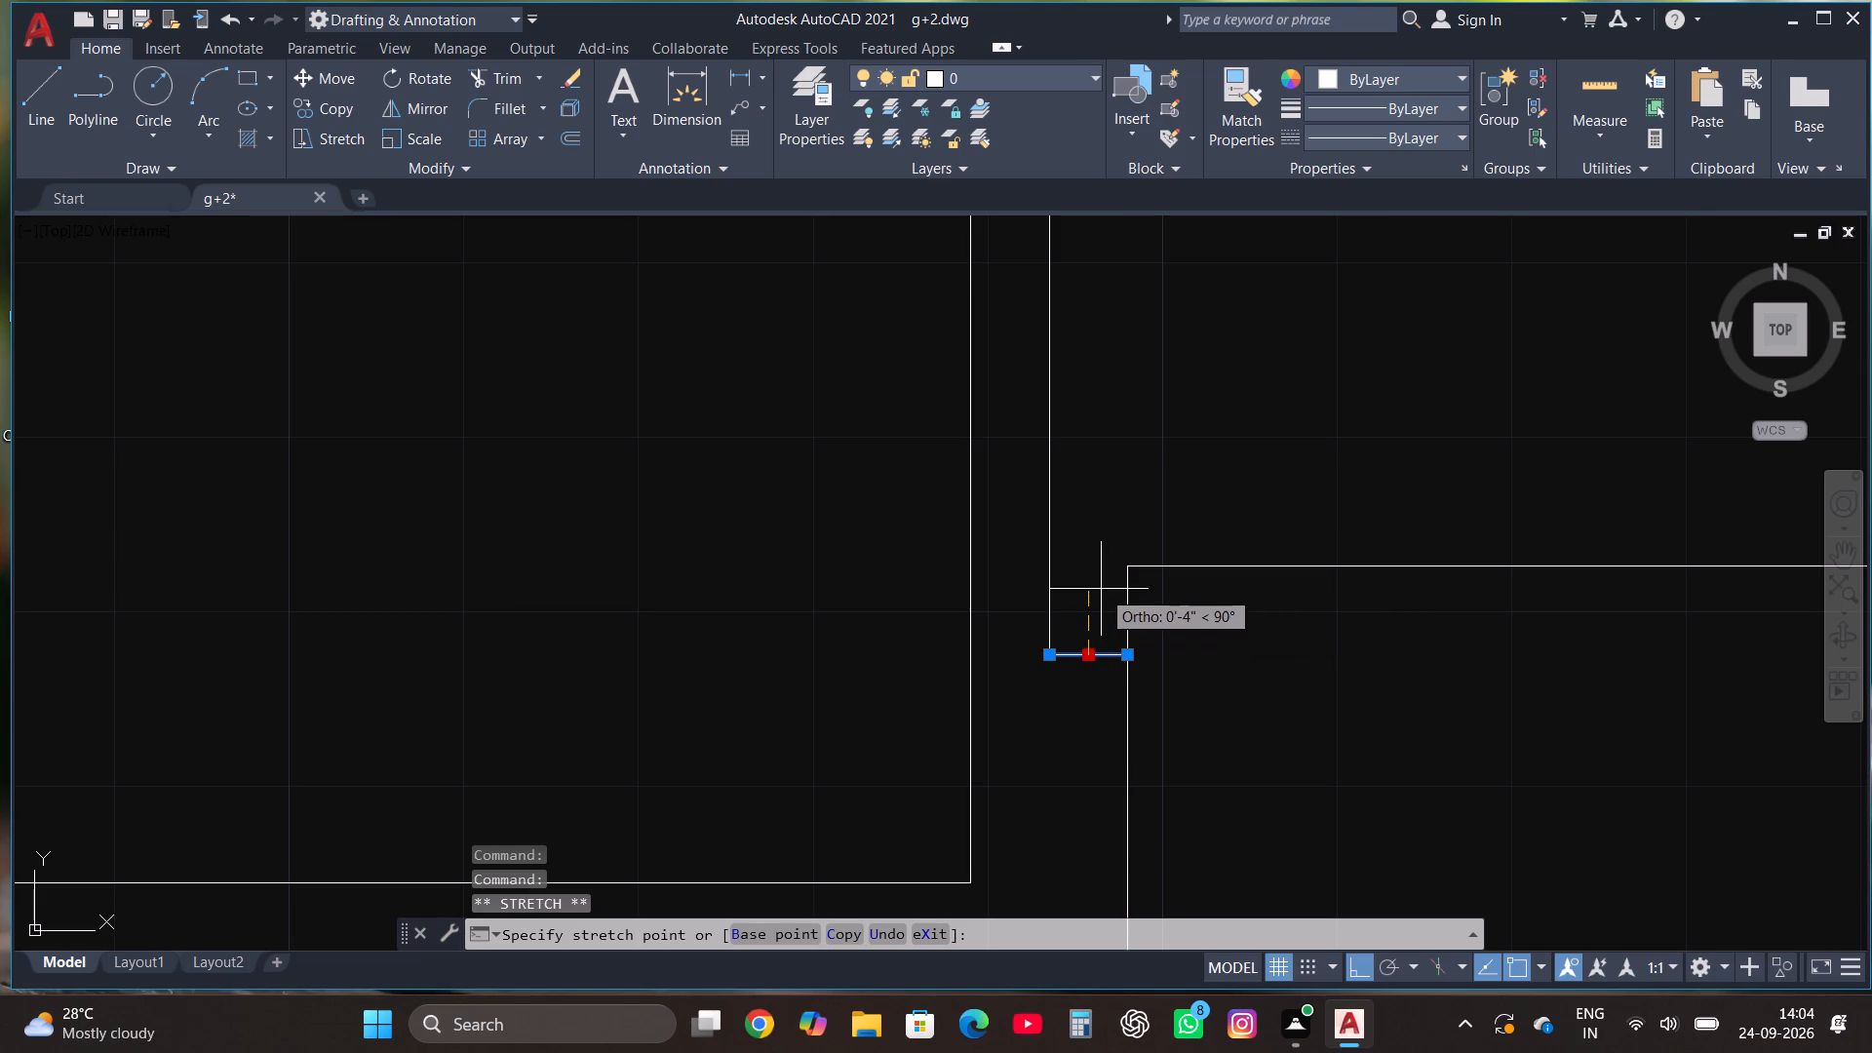
left_click(1101, 566)
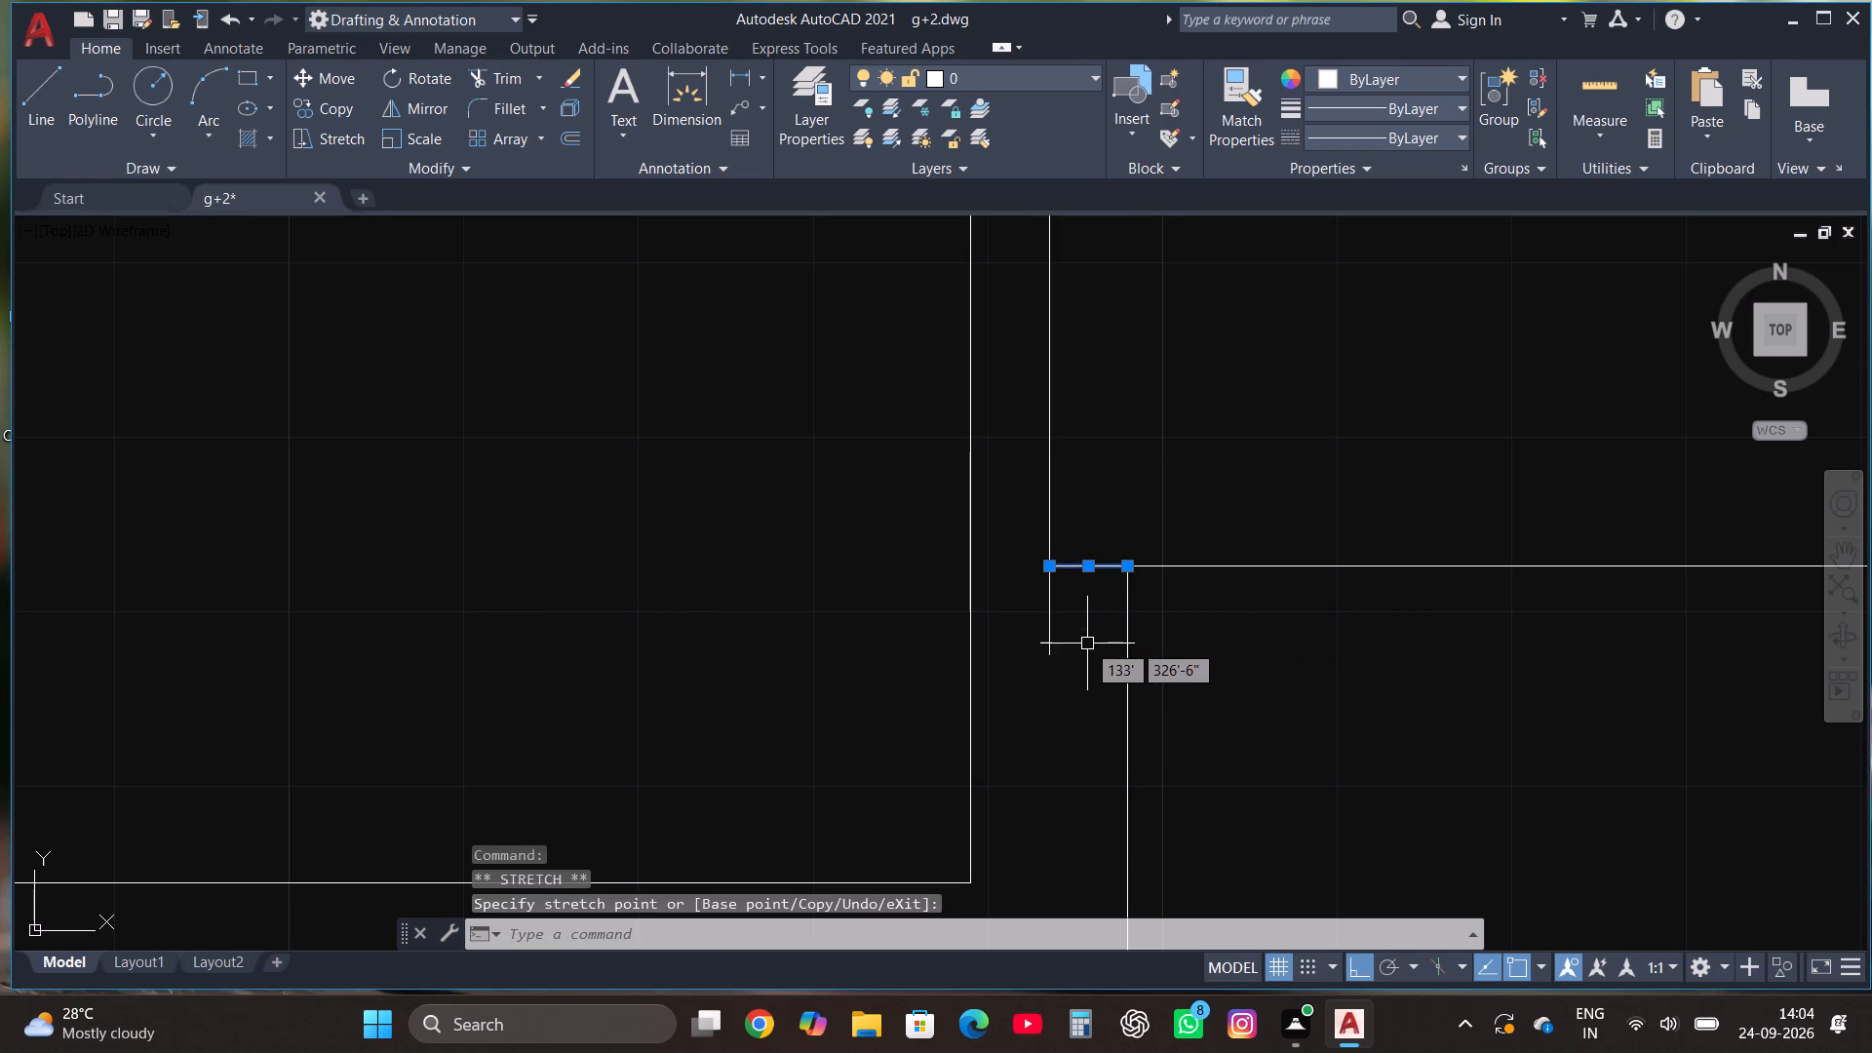
key("Escape")
left_click(520, 74)
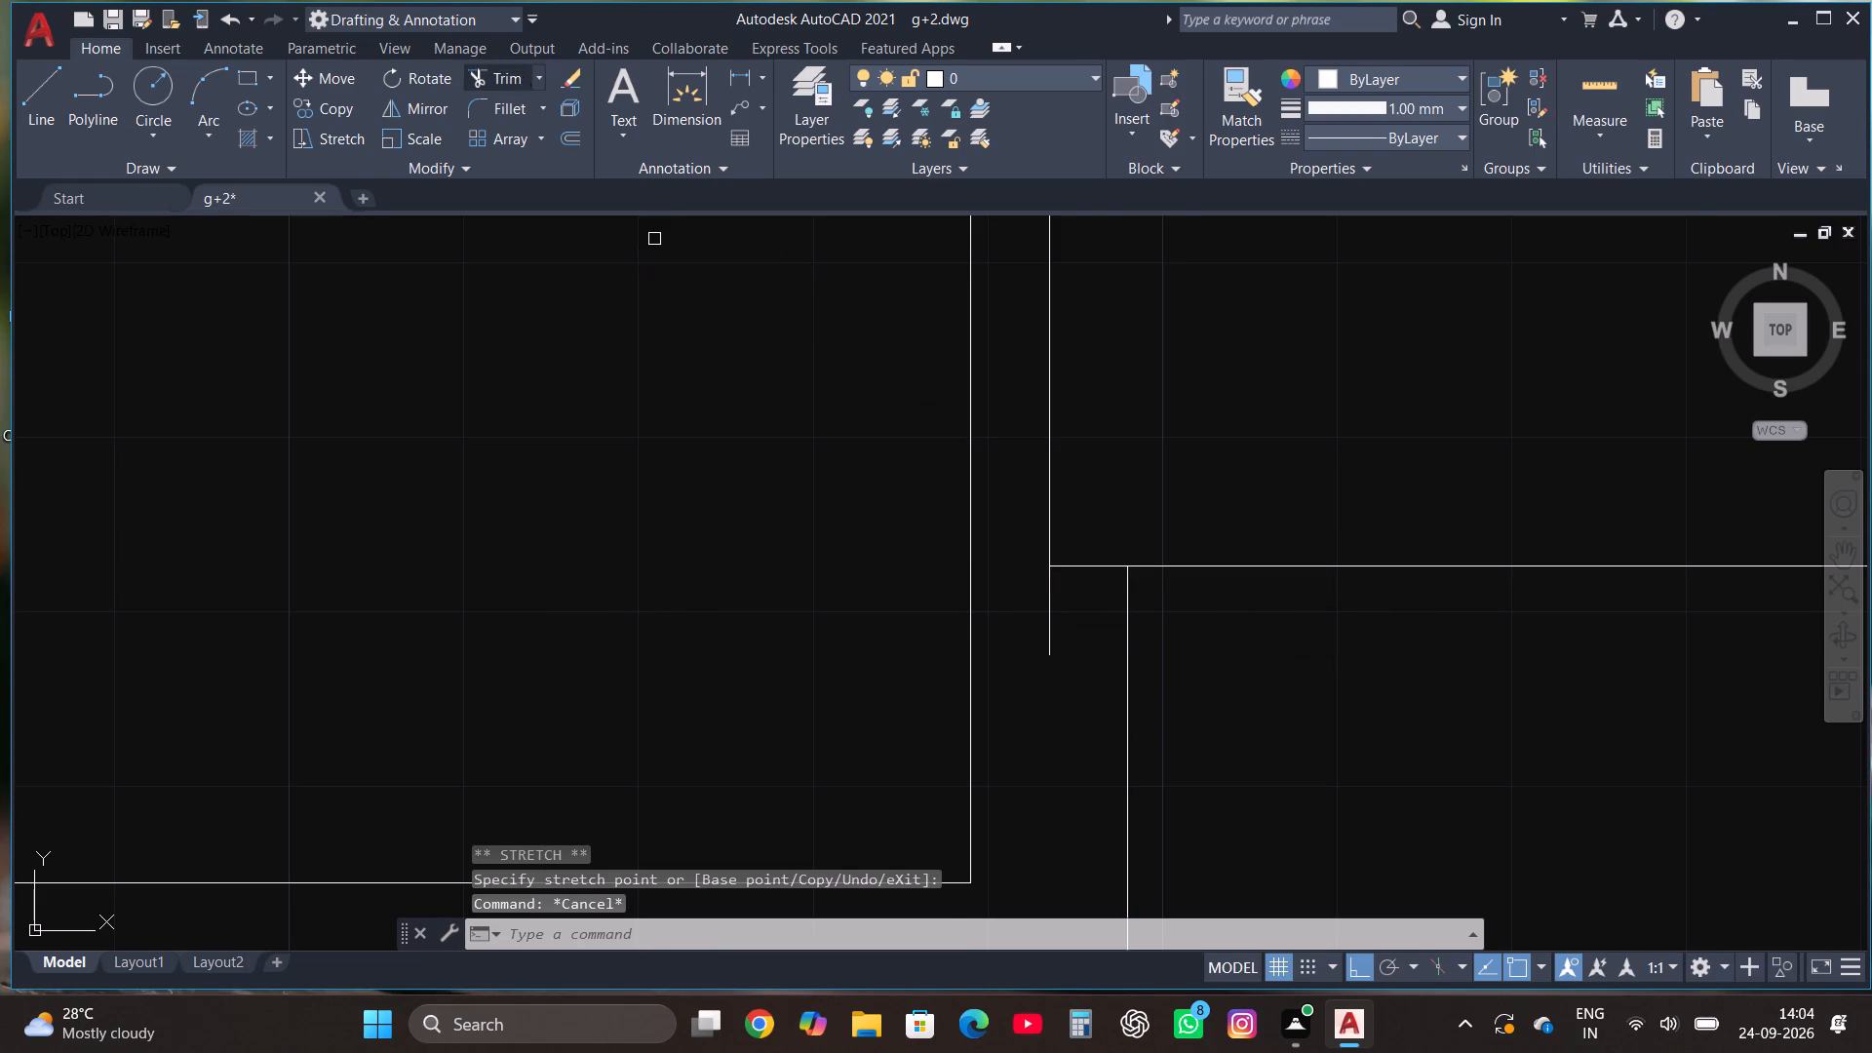
left_click(1049, 626)
key("Escape")
scroll(1047, 626, "down", 3)
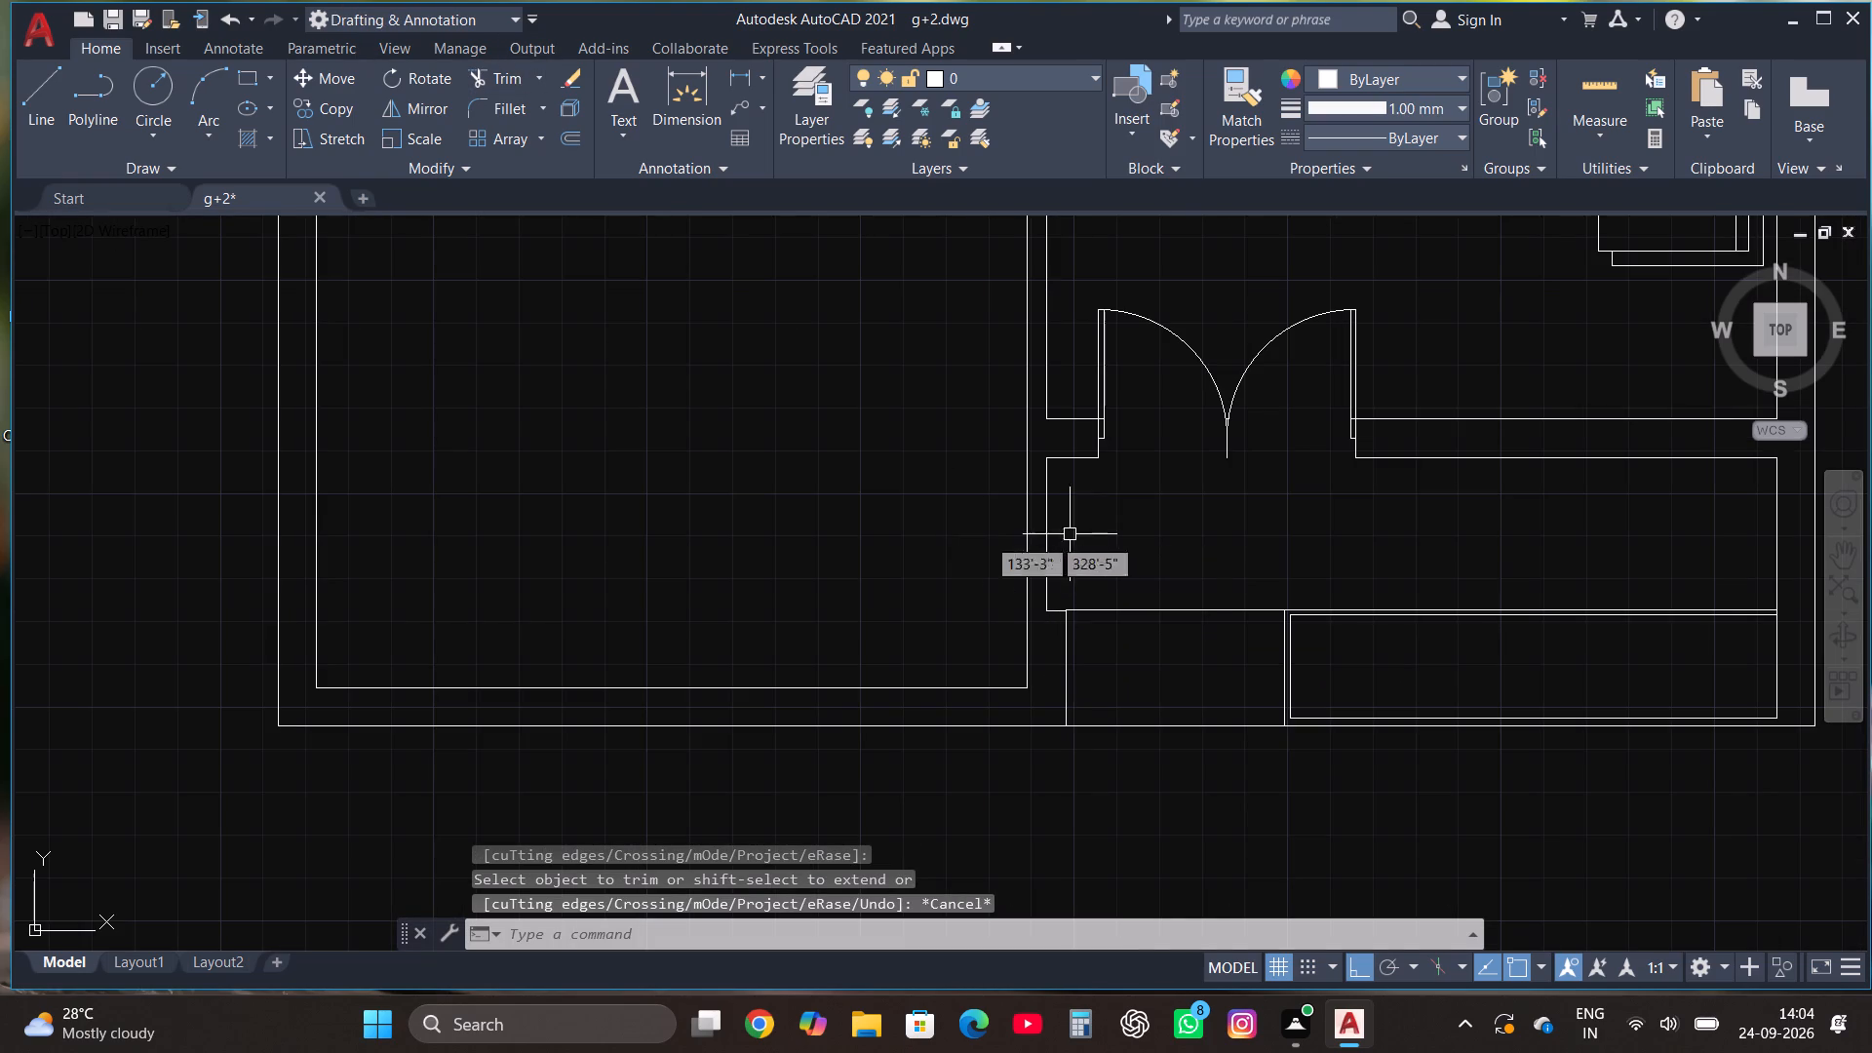
Draw two vertical lines across the bottom outer wall of the empty front room, one near each end, to mark a wide opening.
left_click(42, 84)
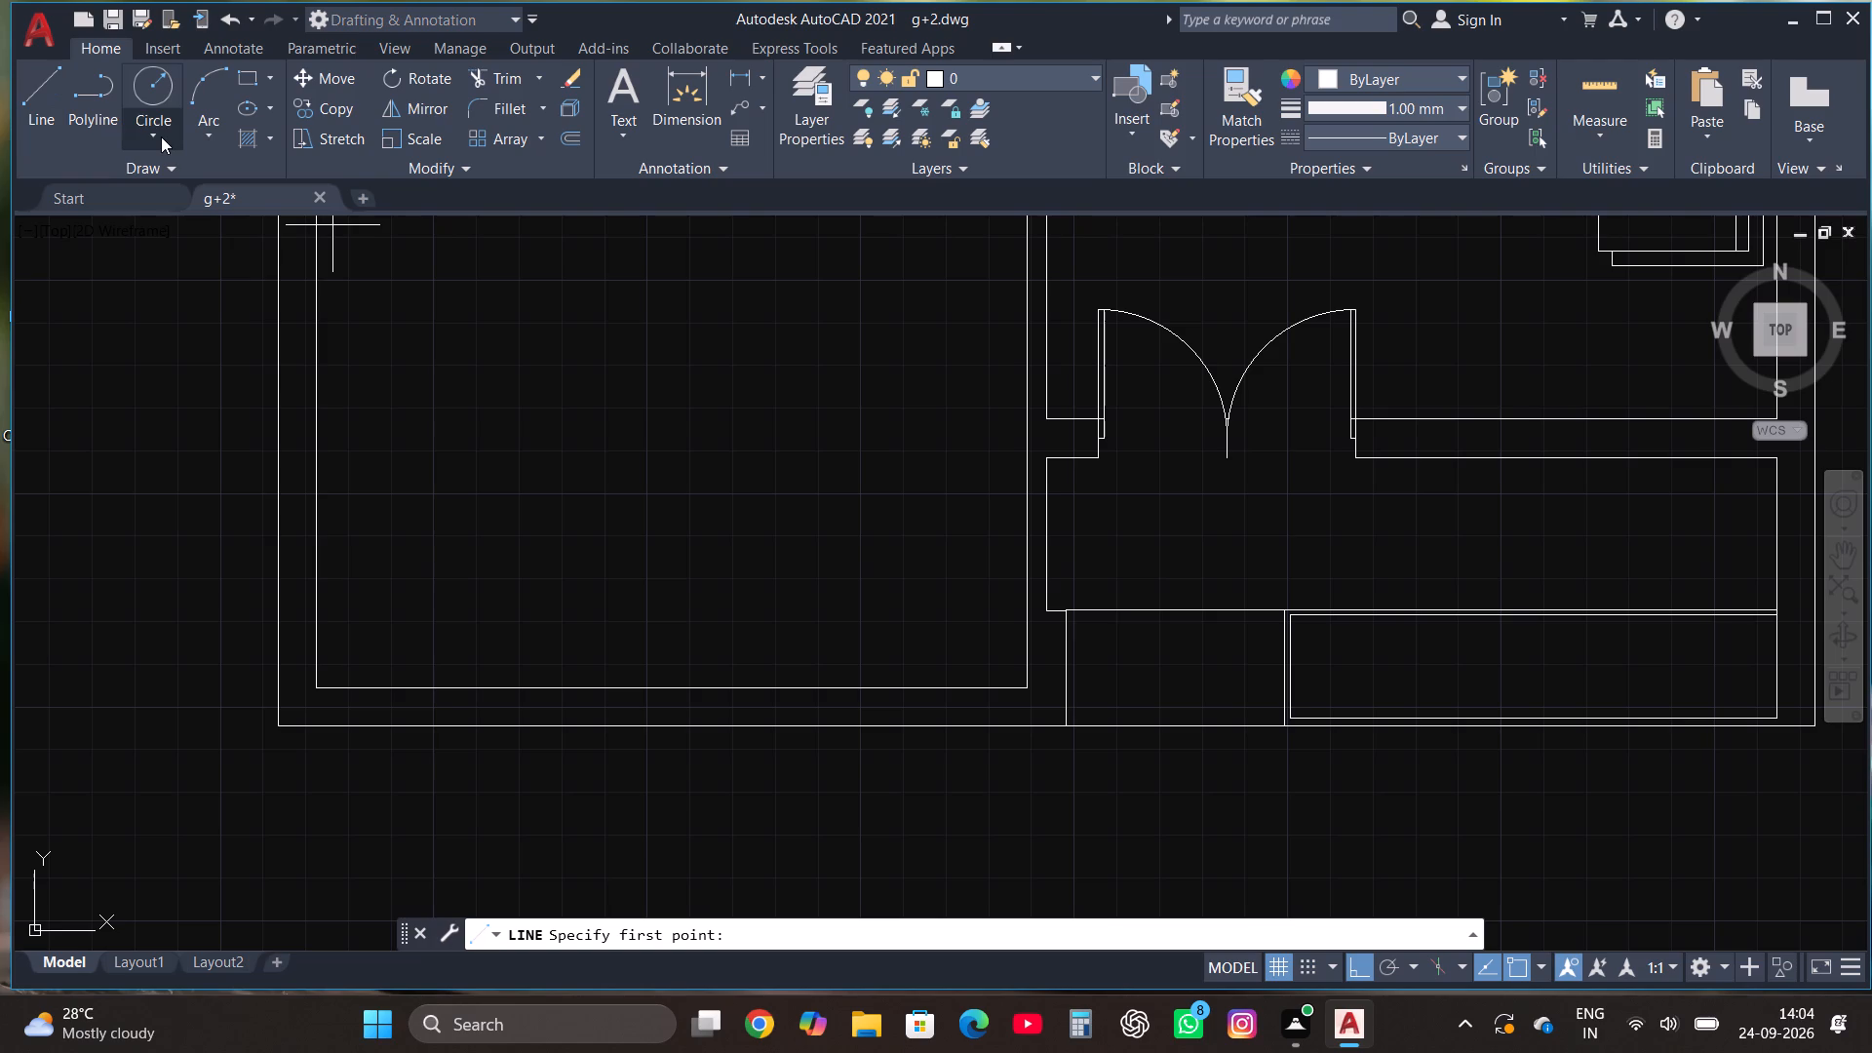
left_click(928, 687)
left_click(928, 777)
key("Escape")
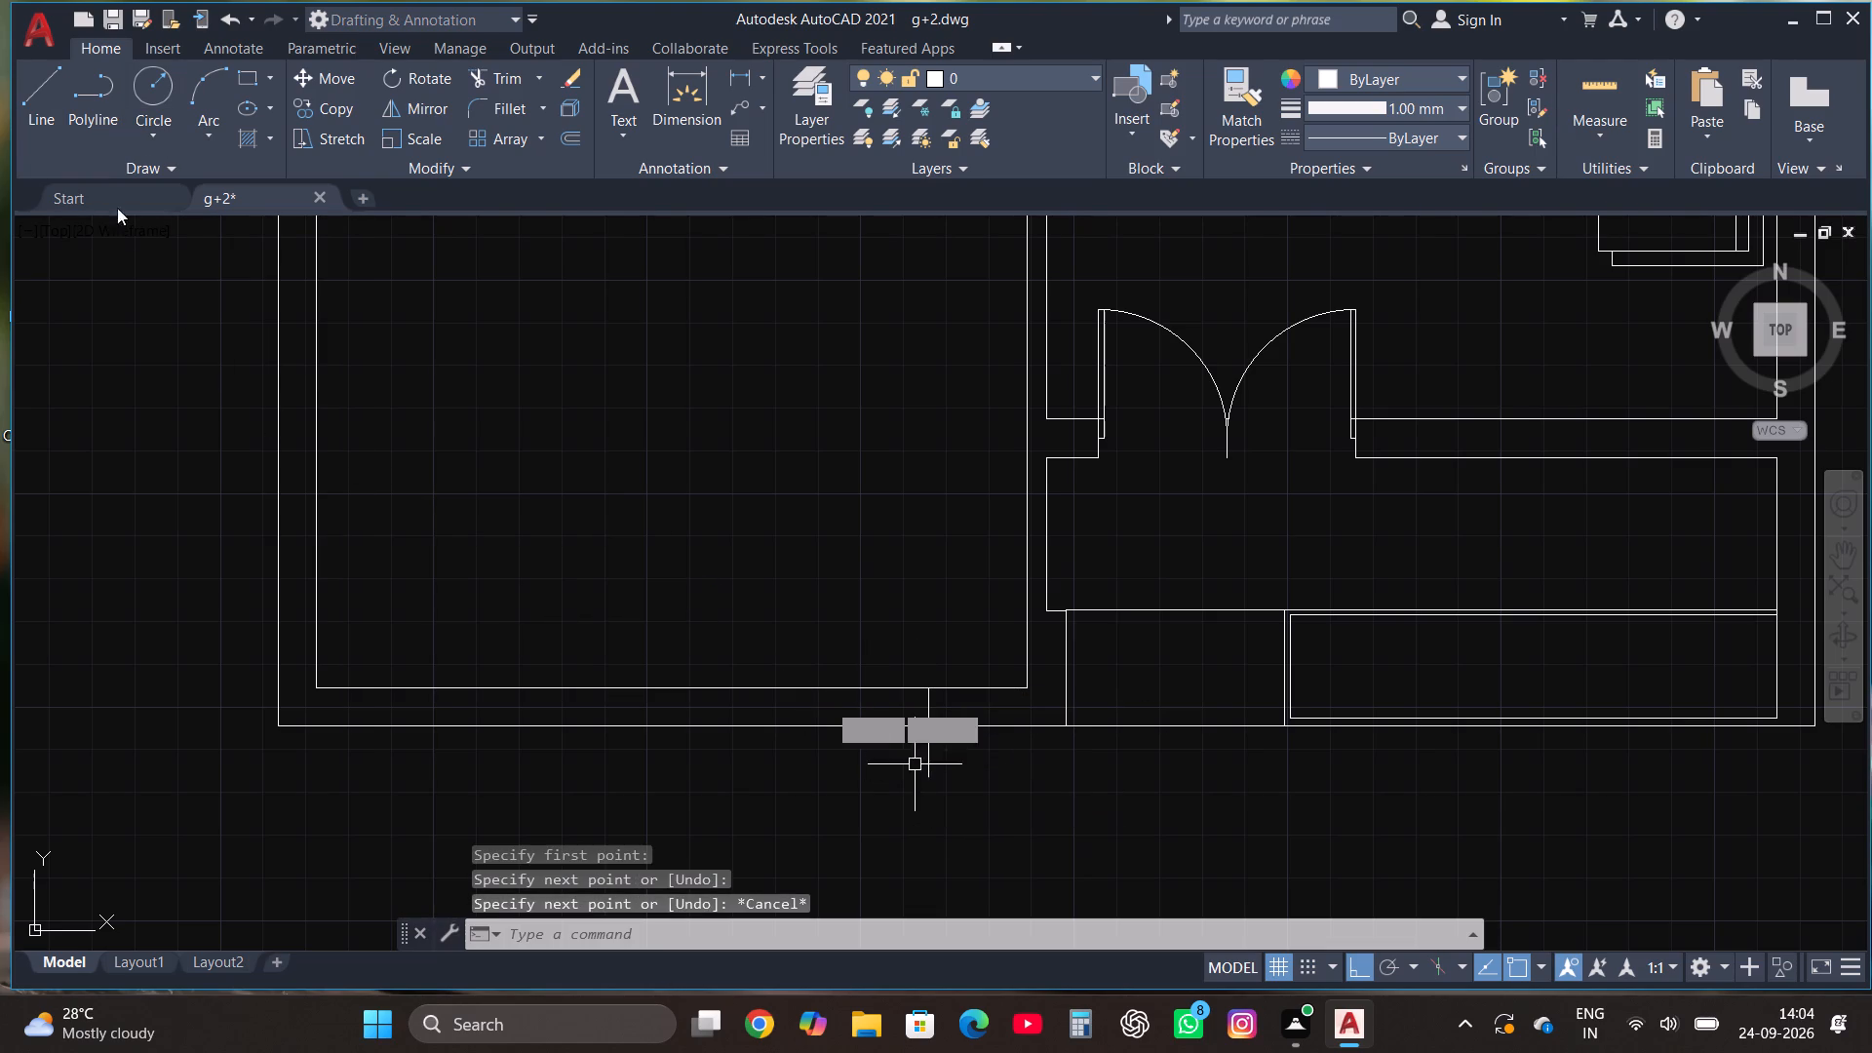
left_click(46, 80)
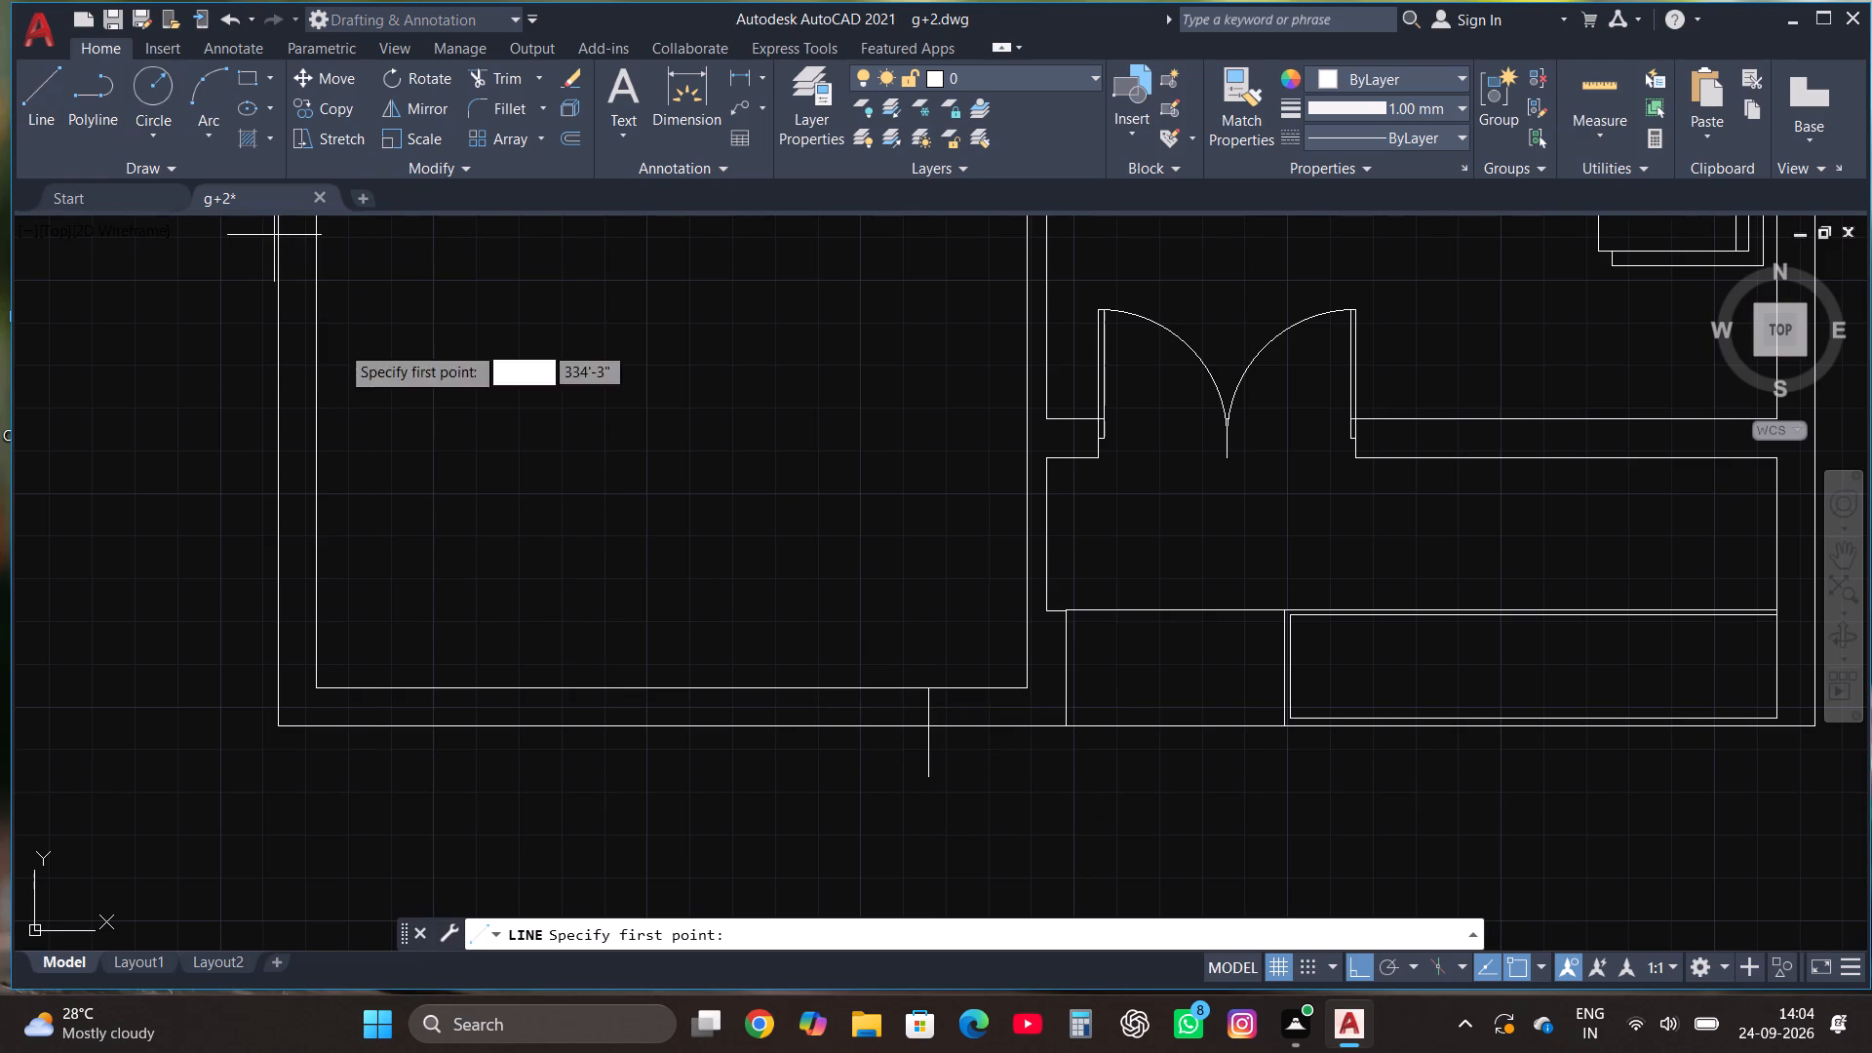
left_click(401, 688)
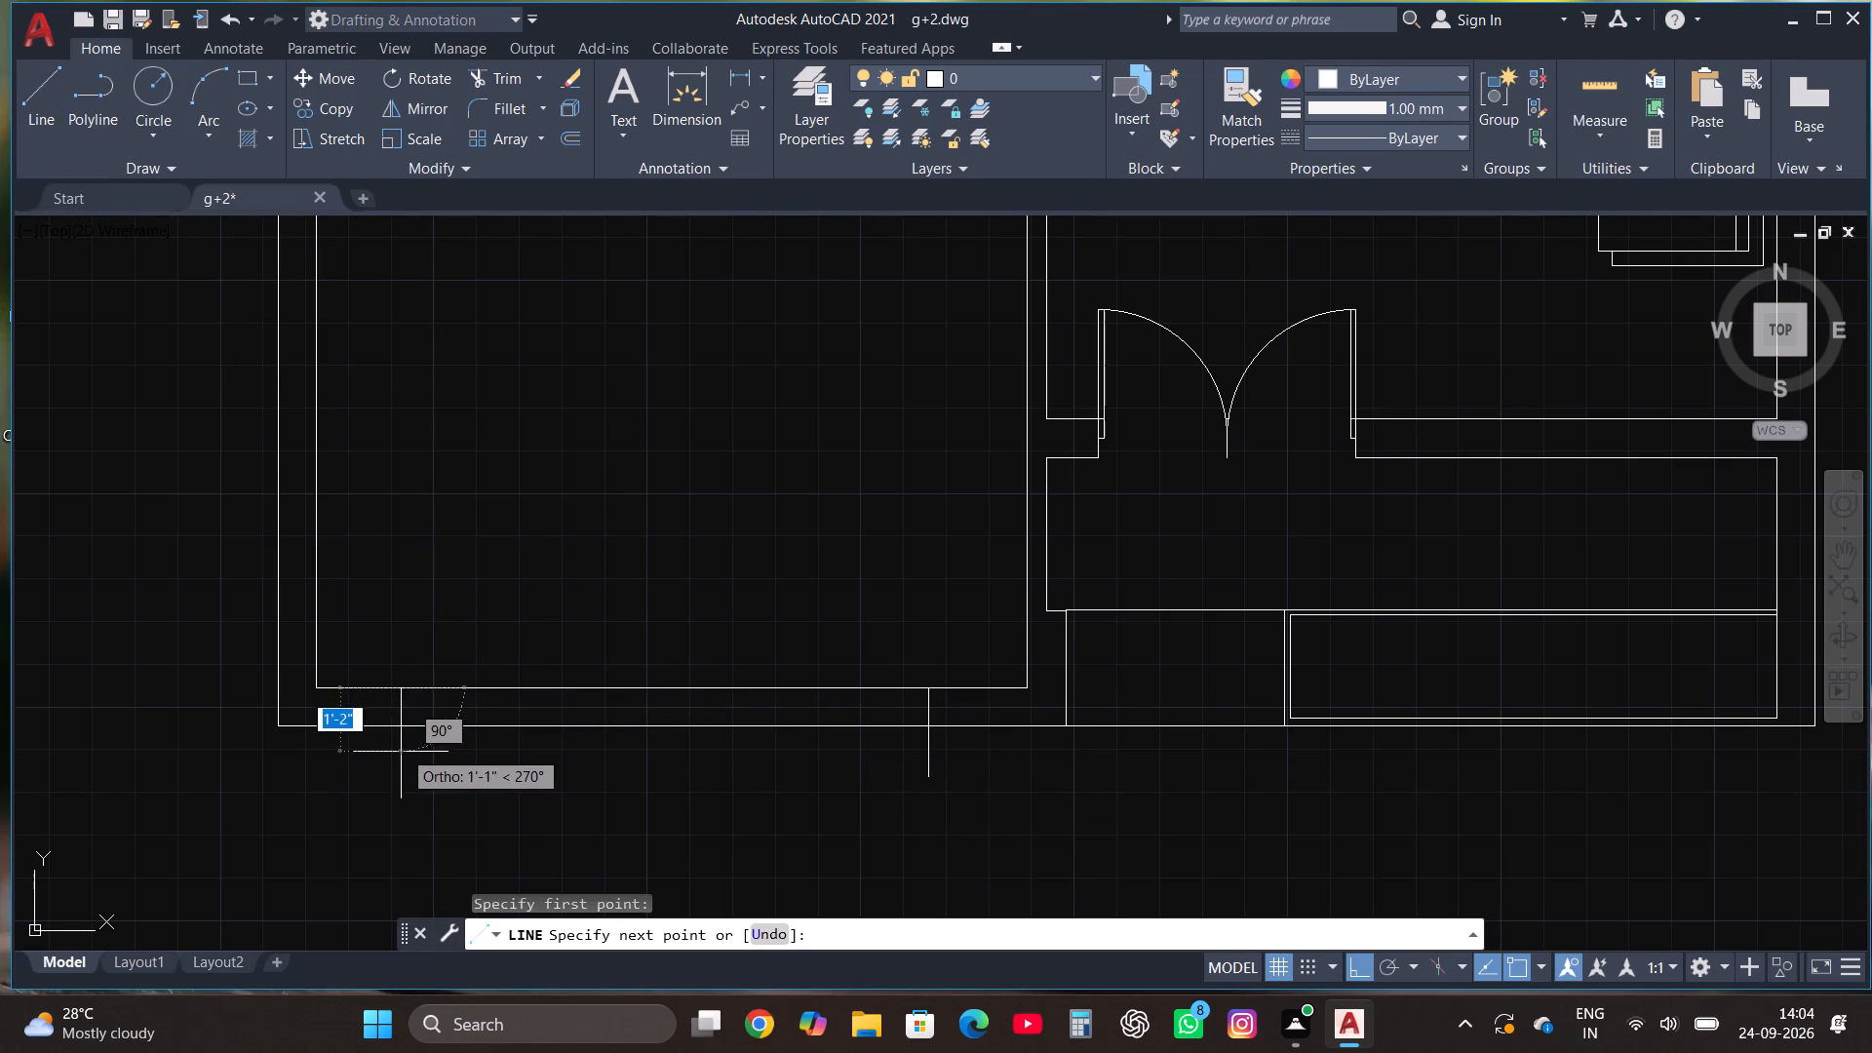
left_click(395, 778)
key("Escape")
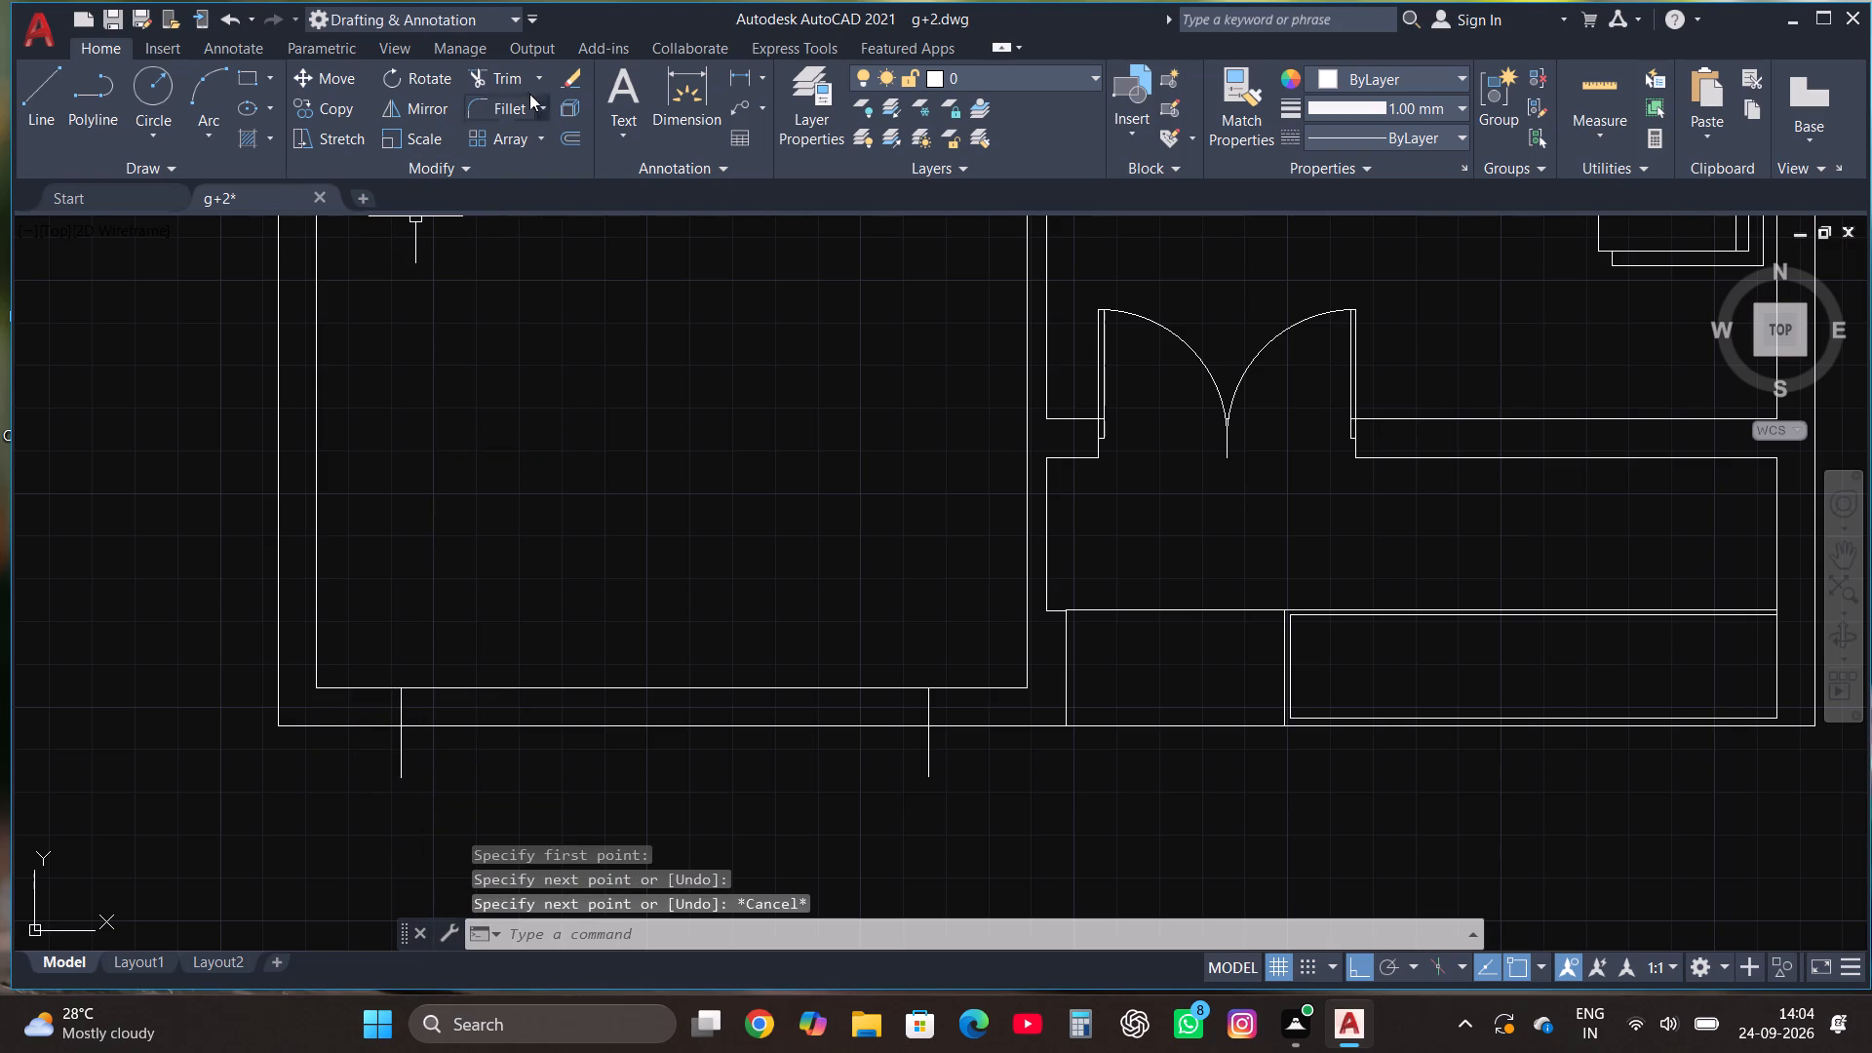
Trim the marker lines' overhangs outside the bottom wall and both wall lines between them to open the front room.
left_click(510, 85)
left_click(370, 760)
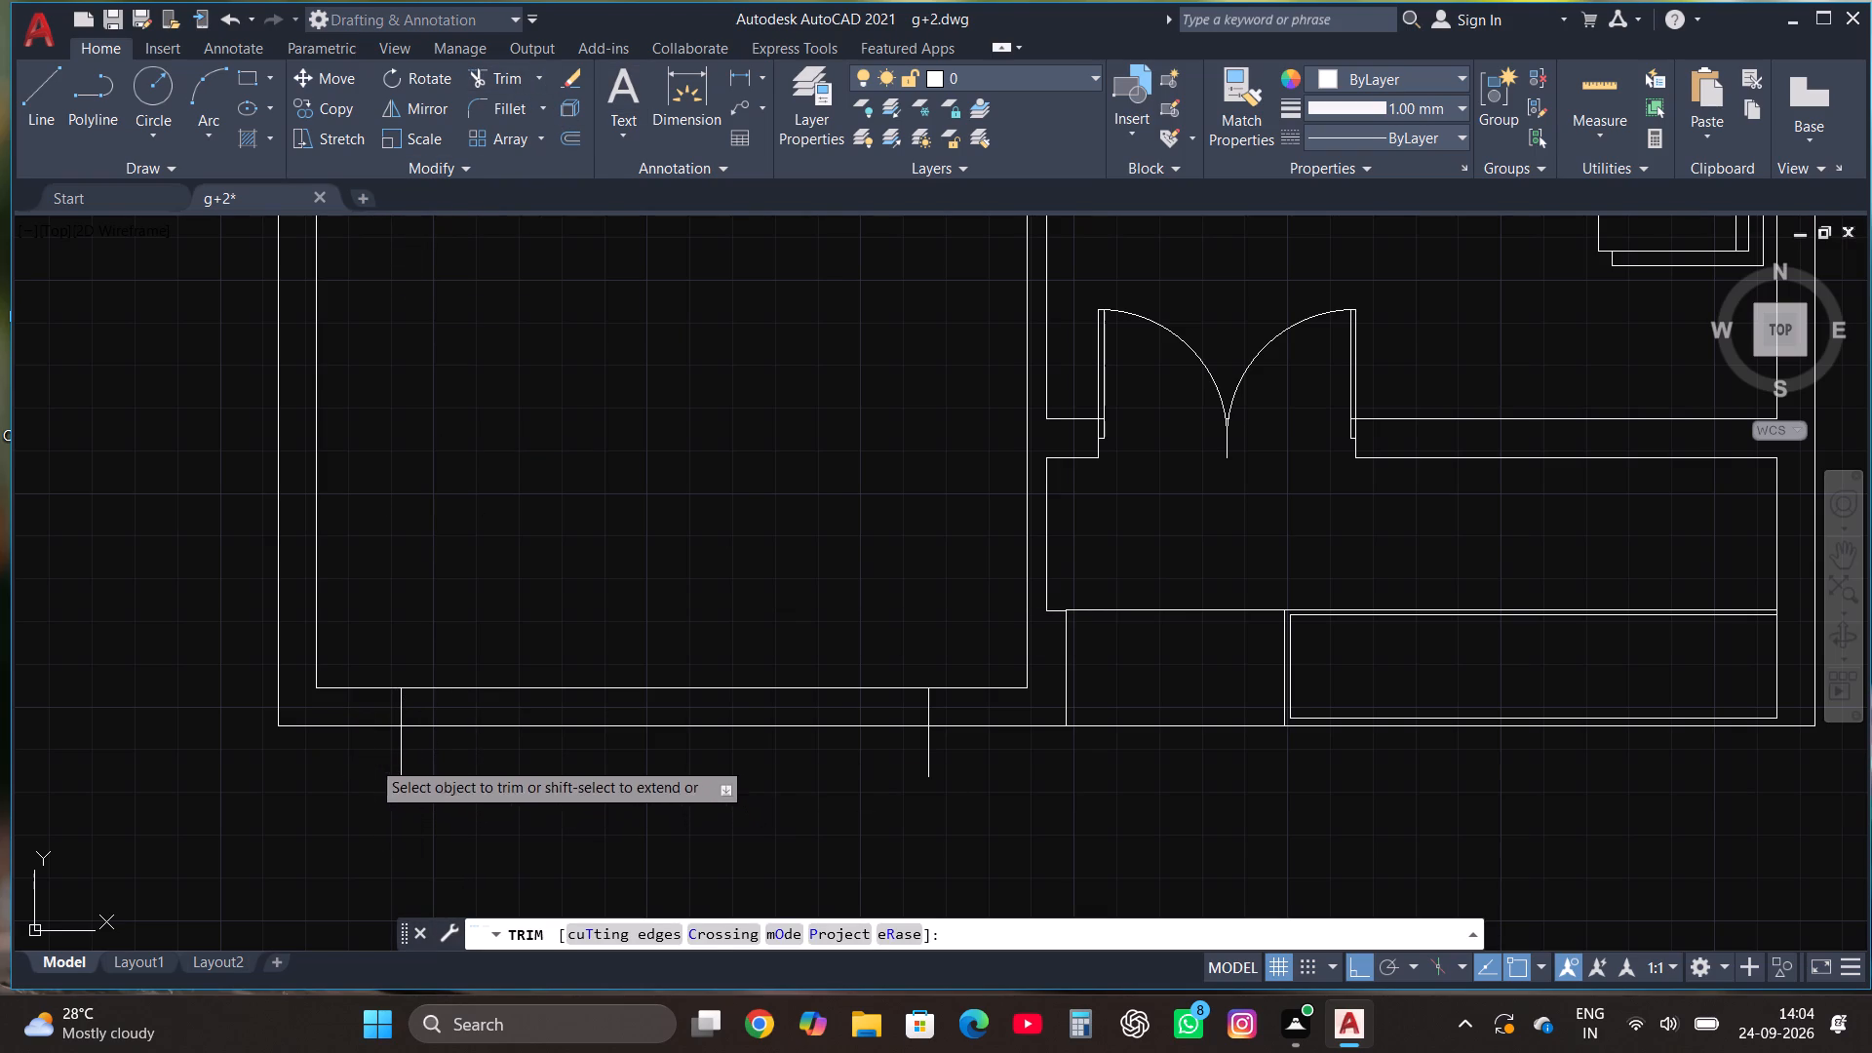
left_click(993, 747)
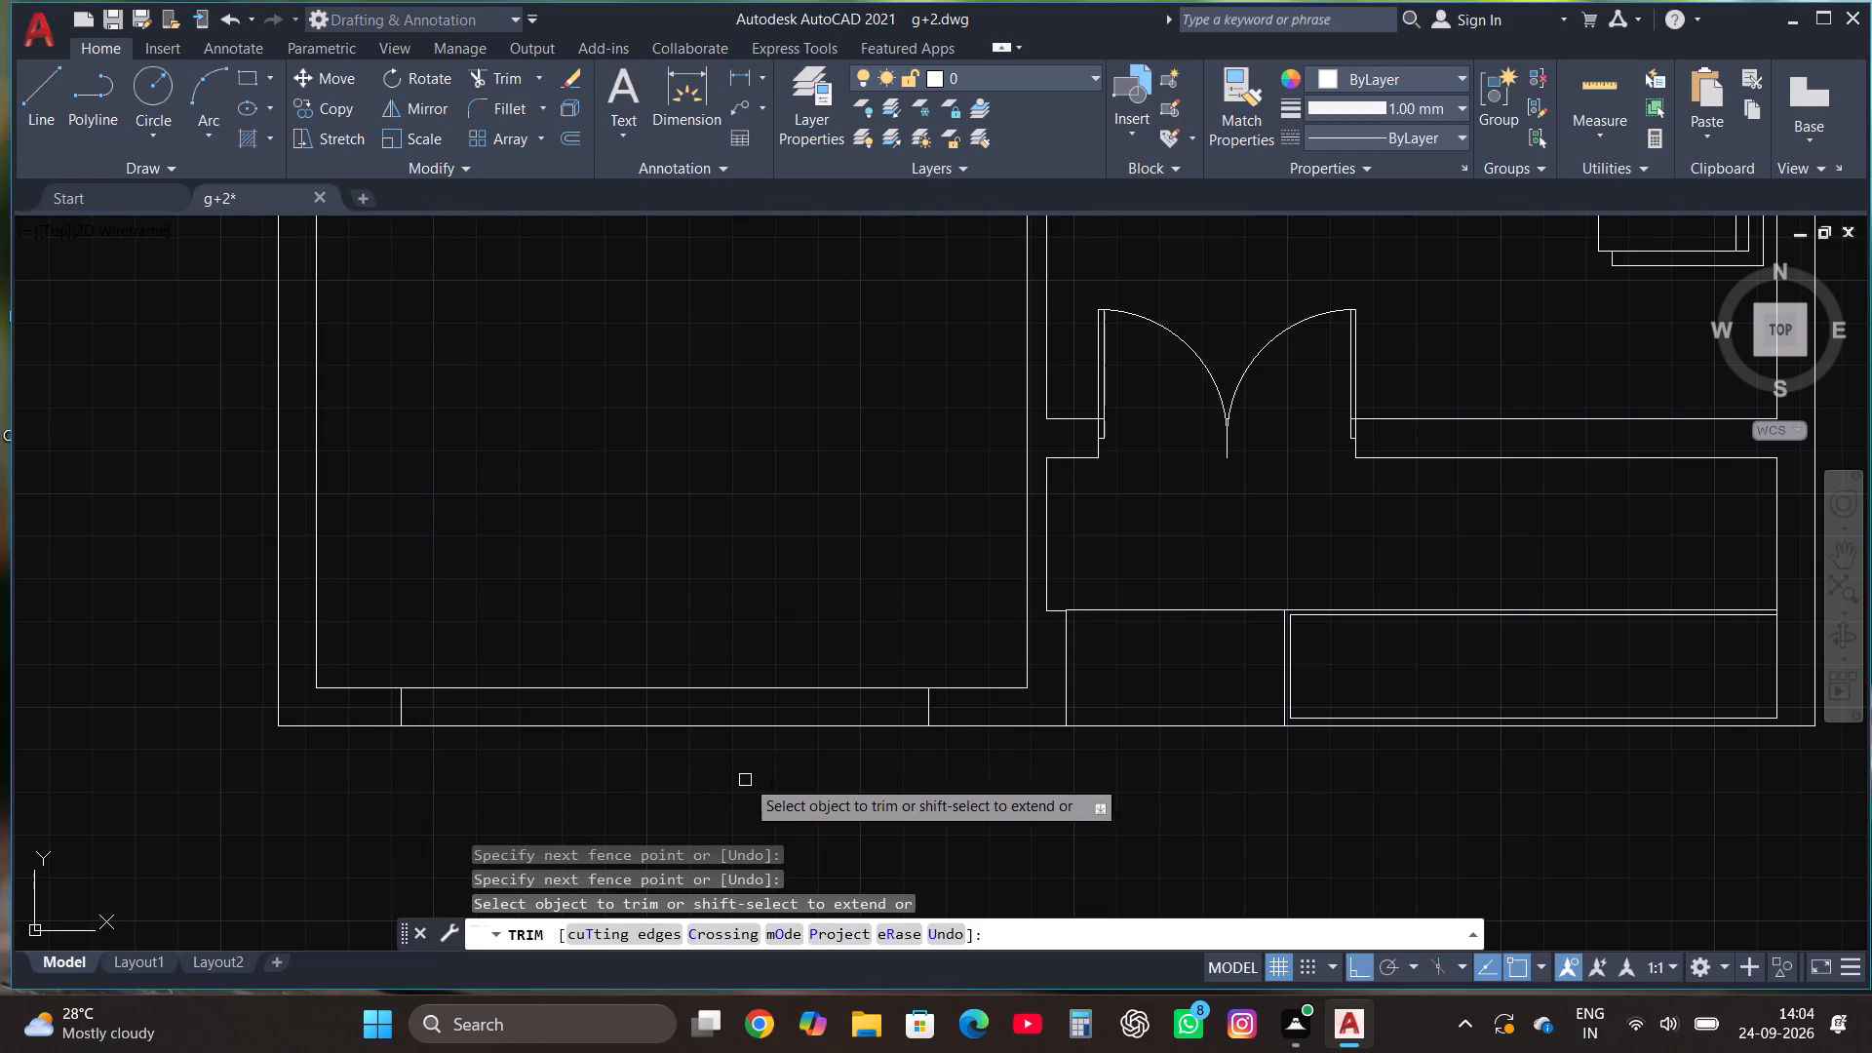
left_click(745, 770)
left_click(745, 594)
key("Escape")
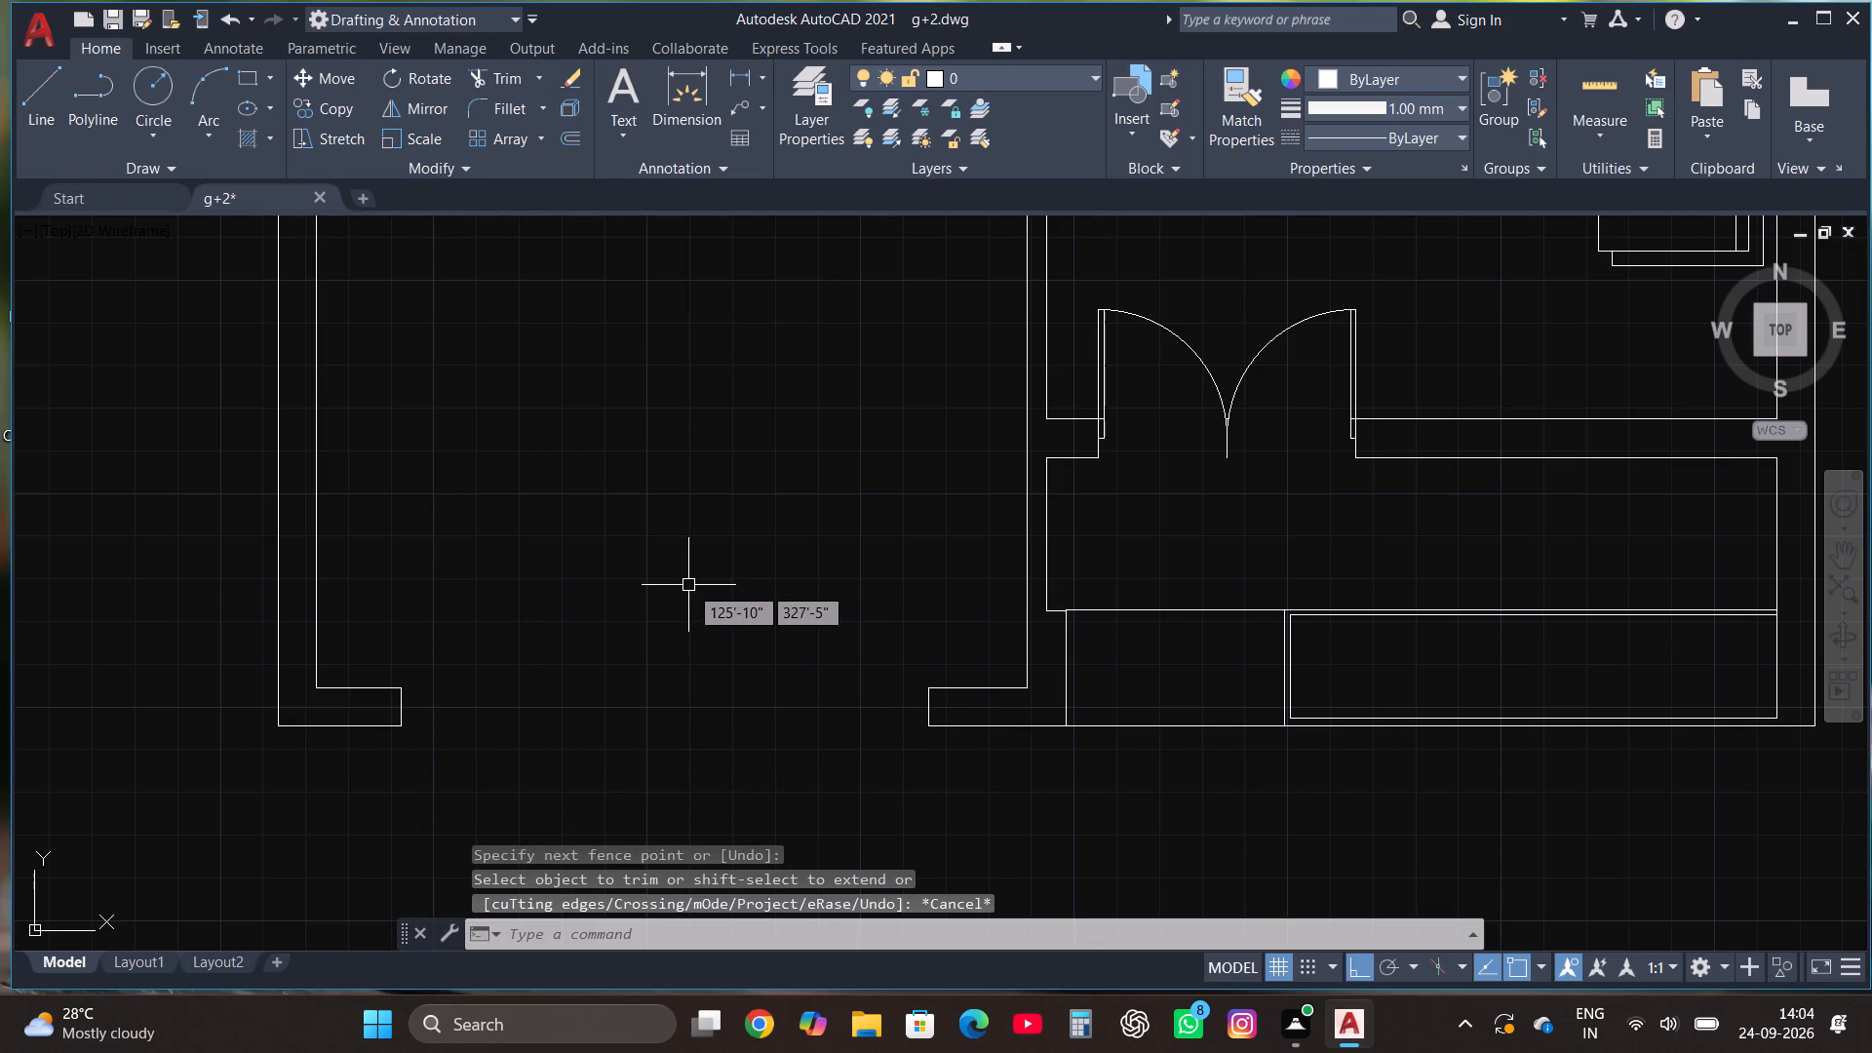
Extend the porch's upper wall line to the front room's wall face, trim its overhang, and trim away the porch's inner side line.
scroll(688, 585, "down", 1)
scroll(708, 664, "down", 1)
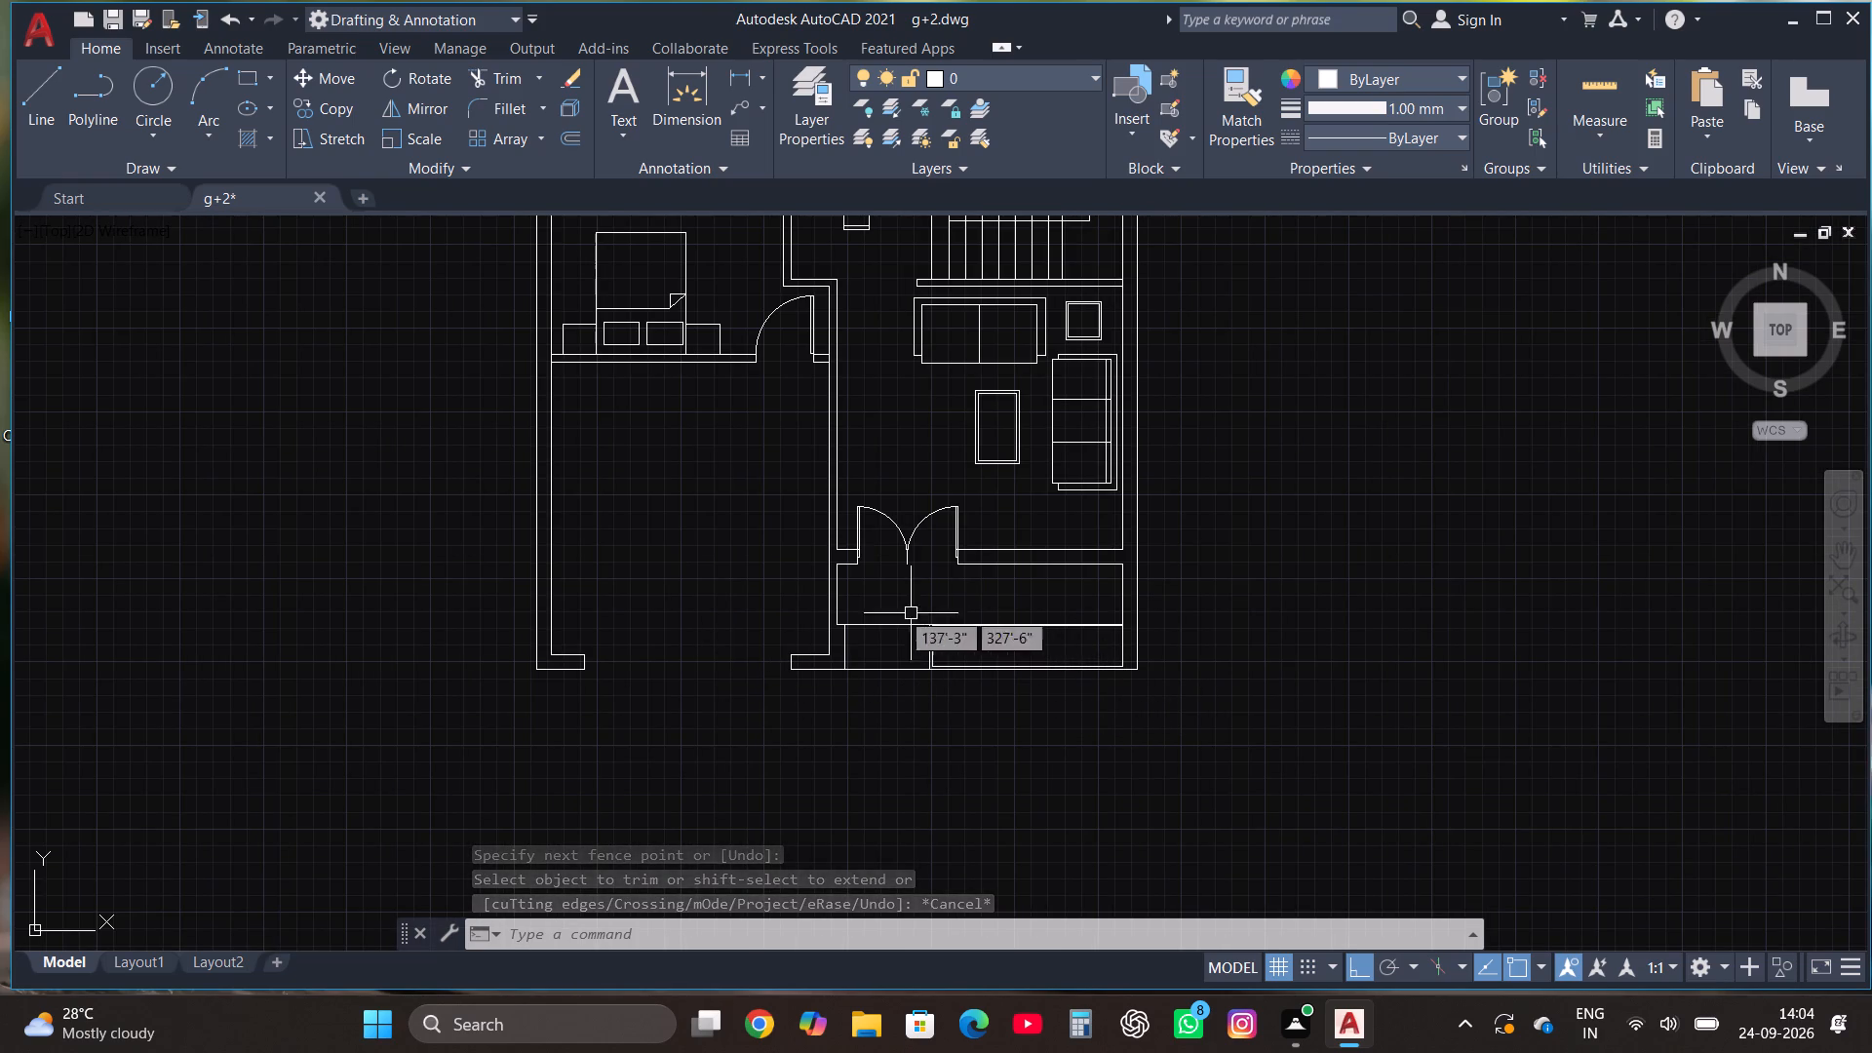
scroll(852, 573, "up", 1)
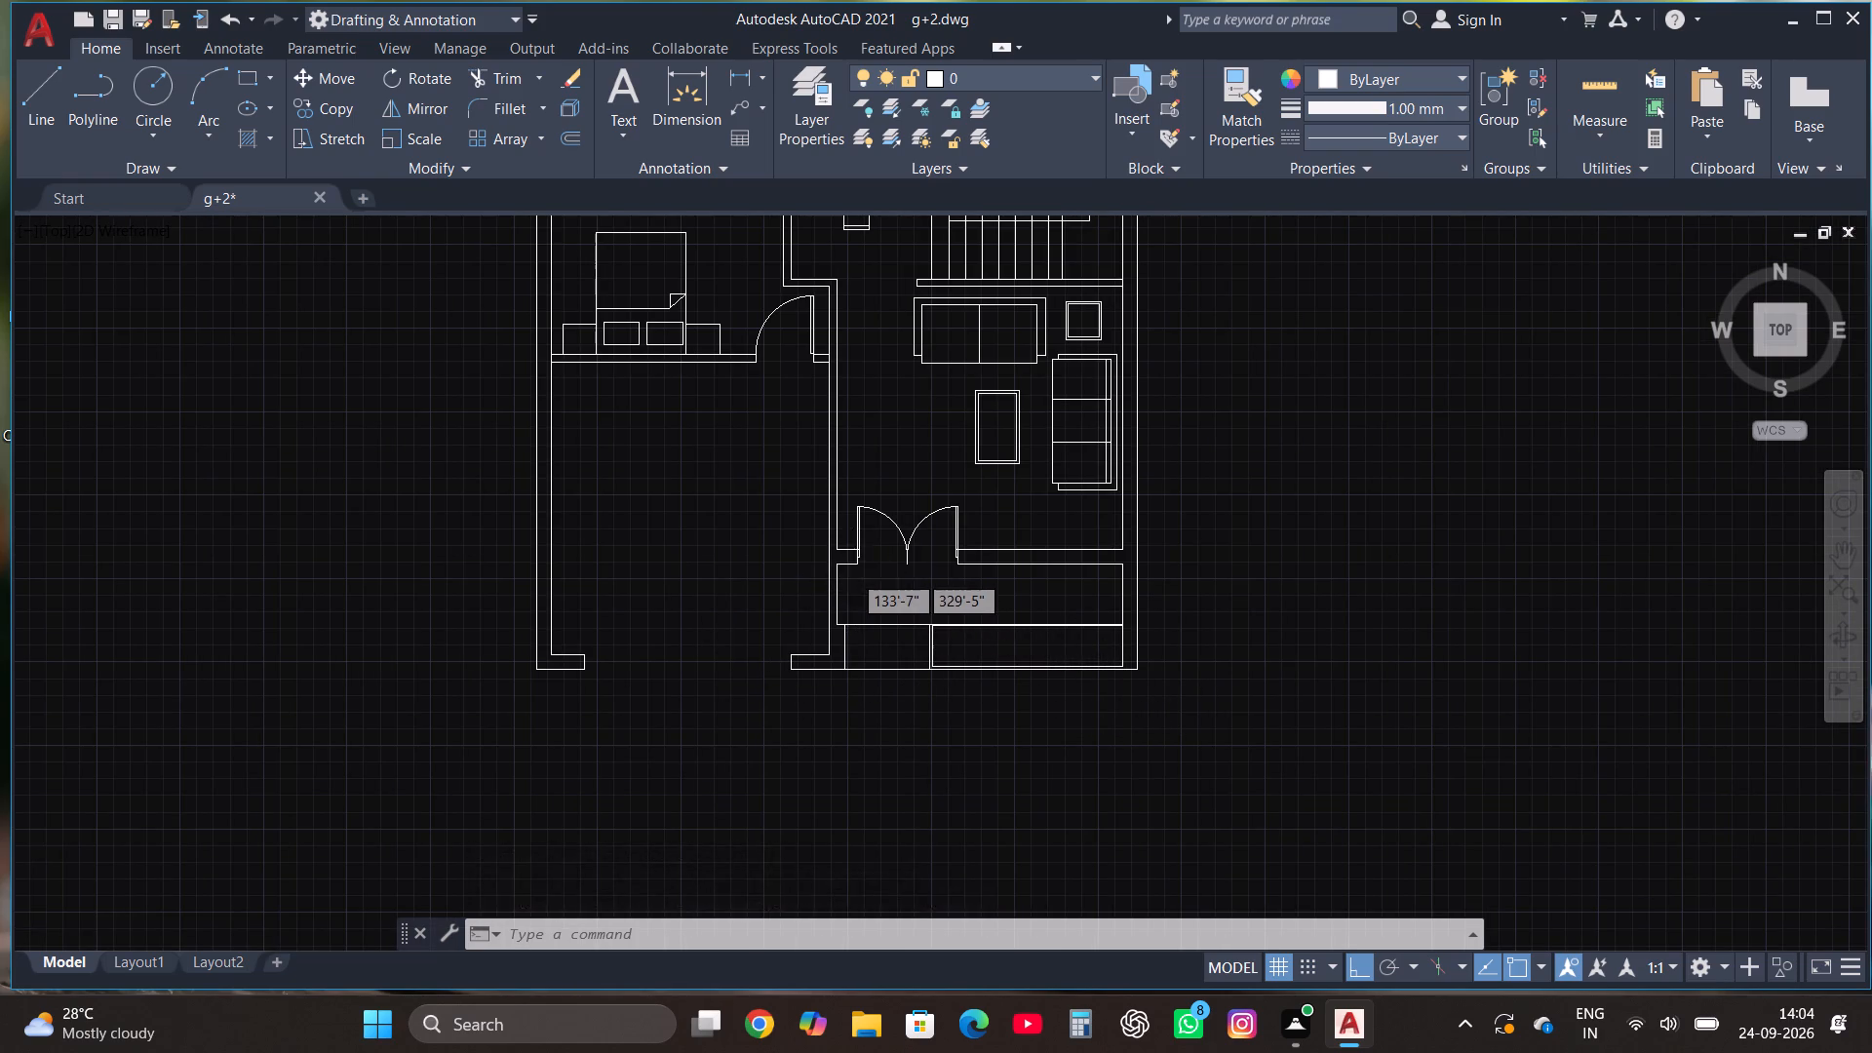
scroll(852, 573, "up", 2)
left_click(32, 97)
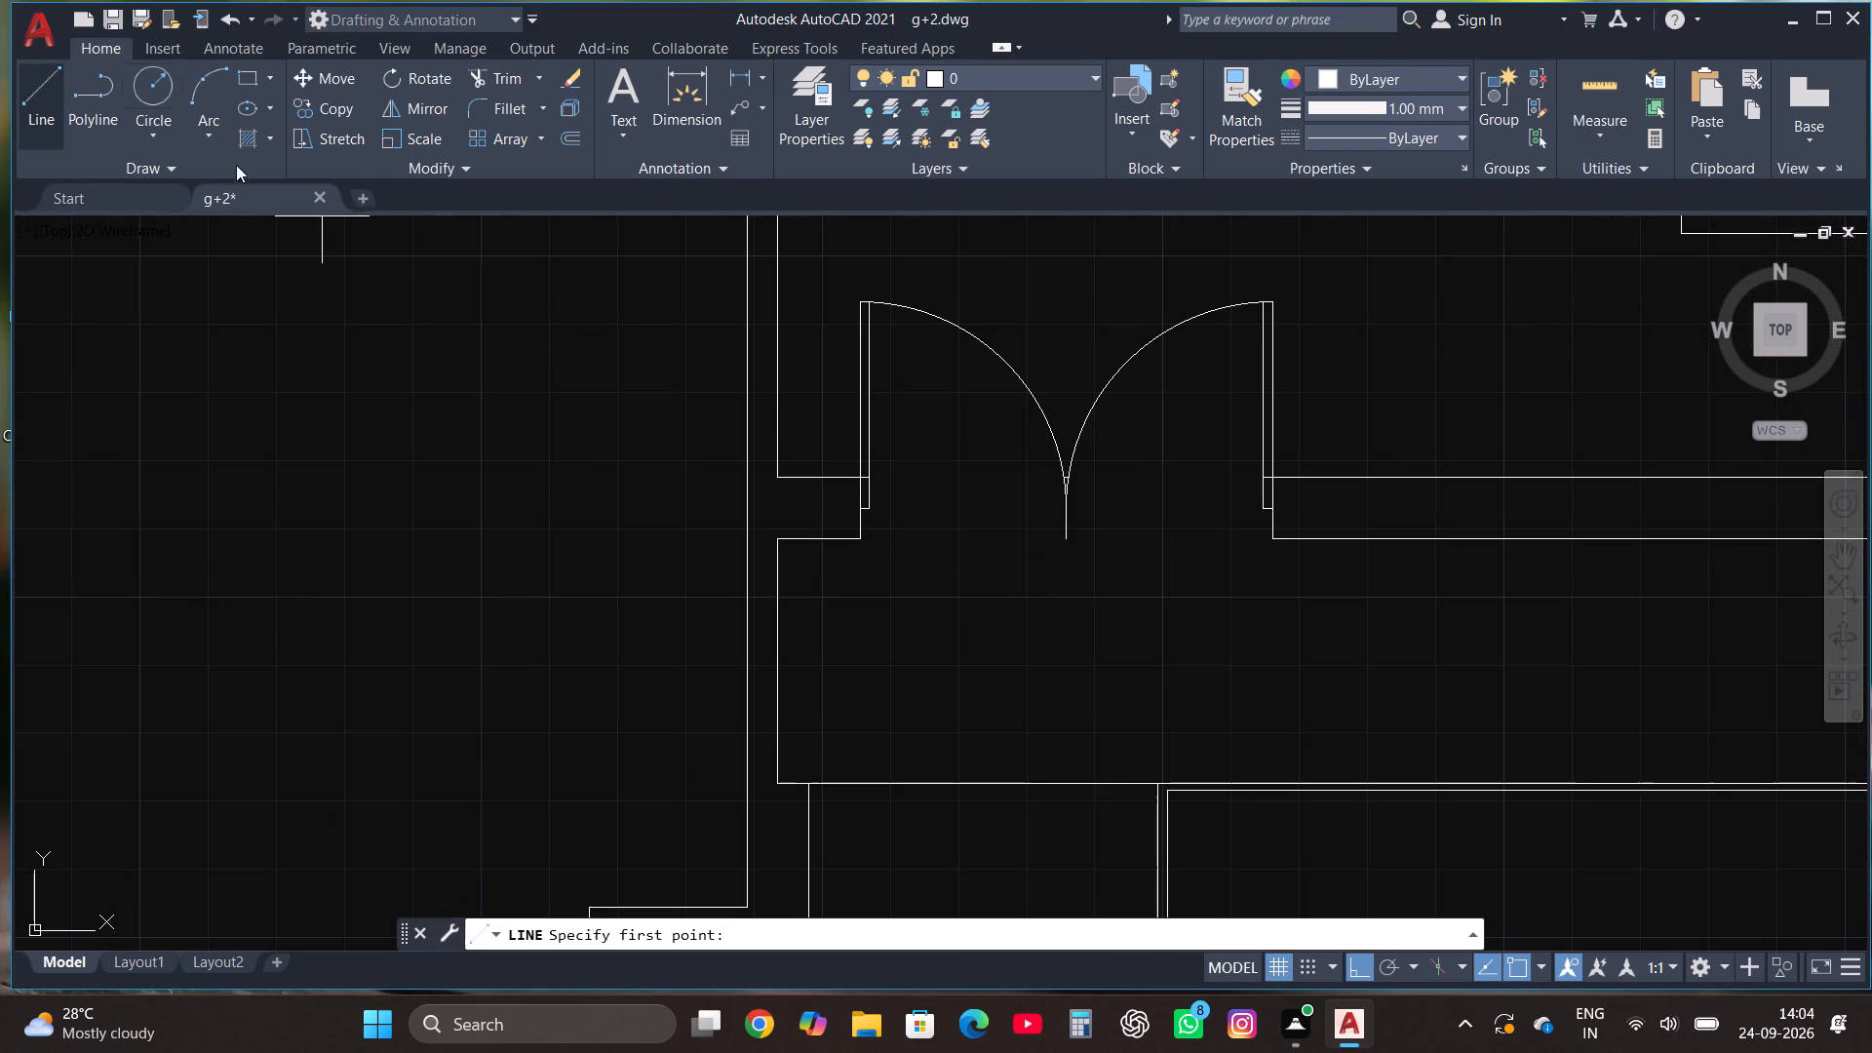
left_click(782, 538)
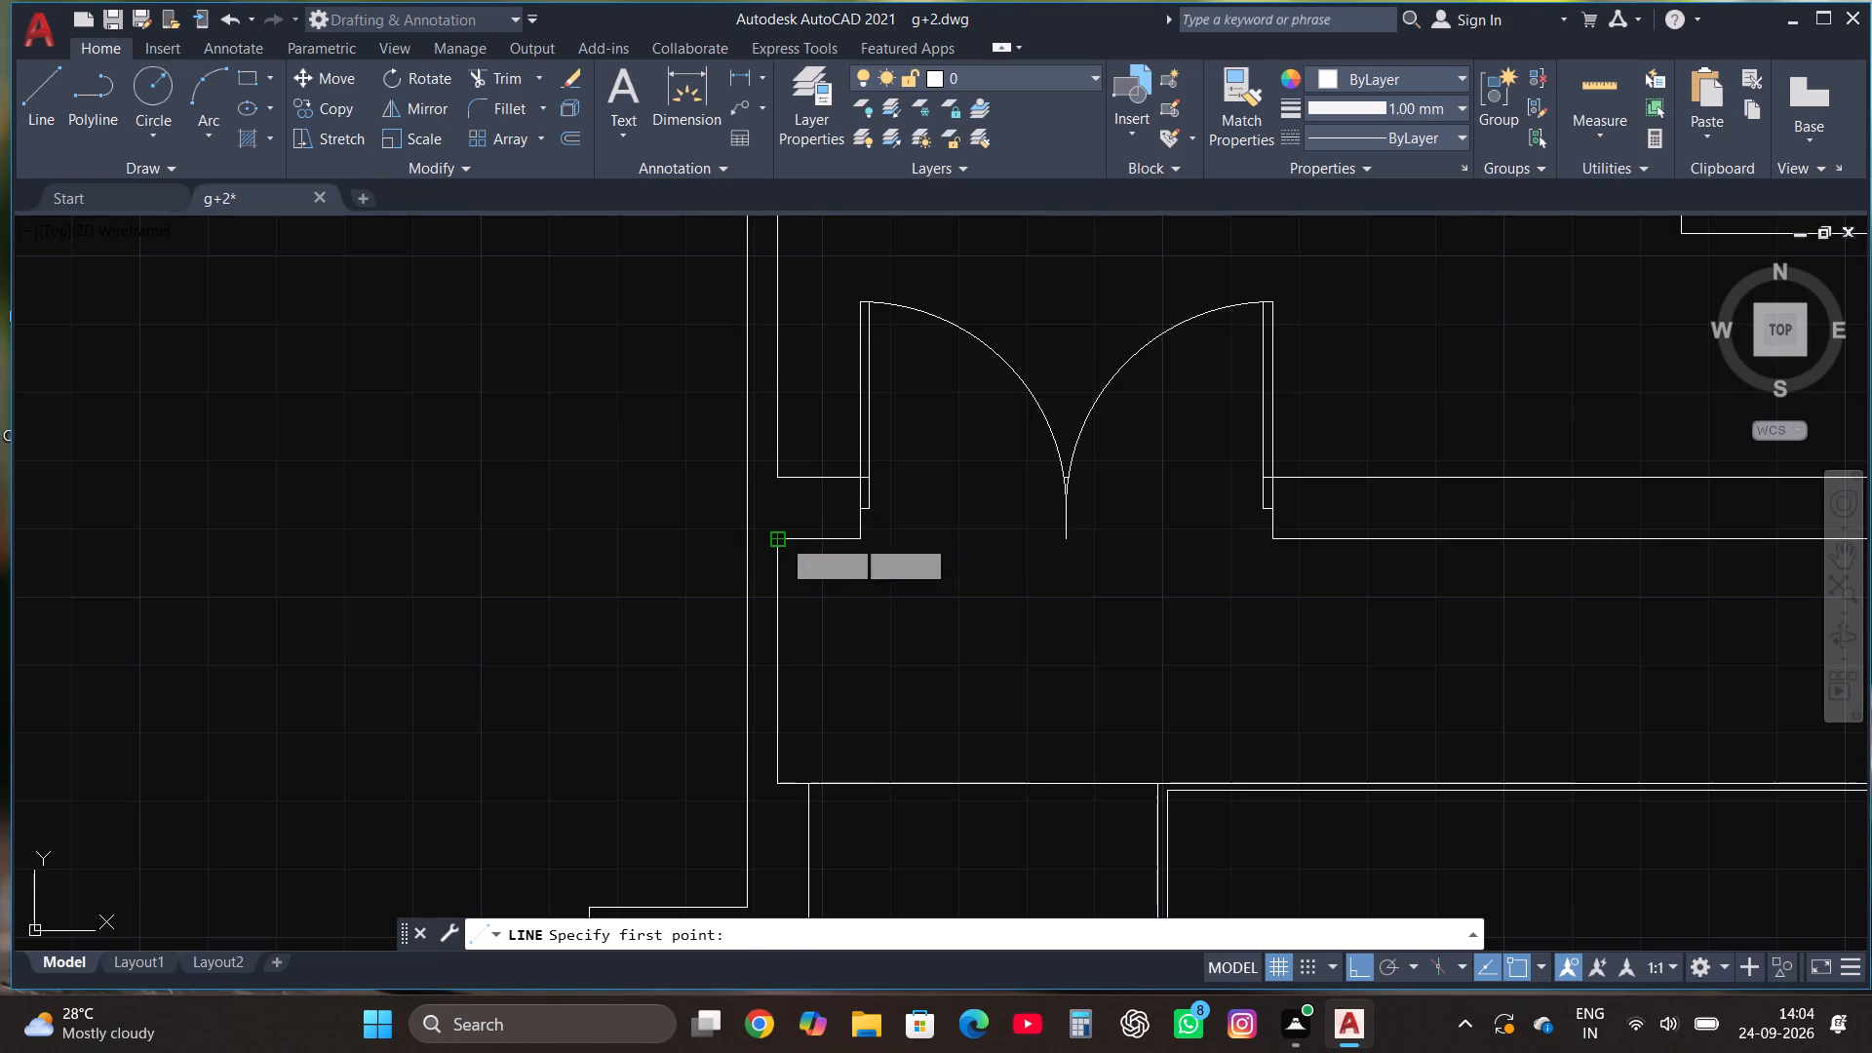
left_click(601, 536)
left_click(497, 83)
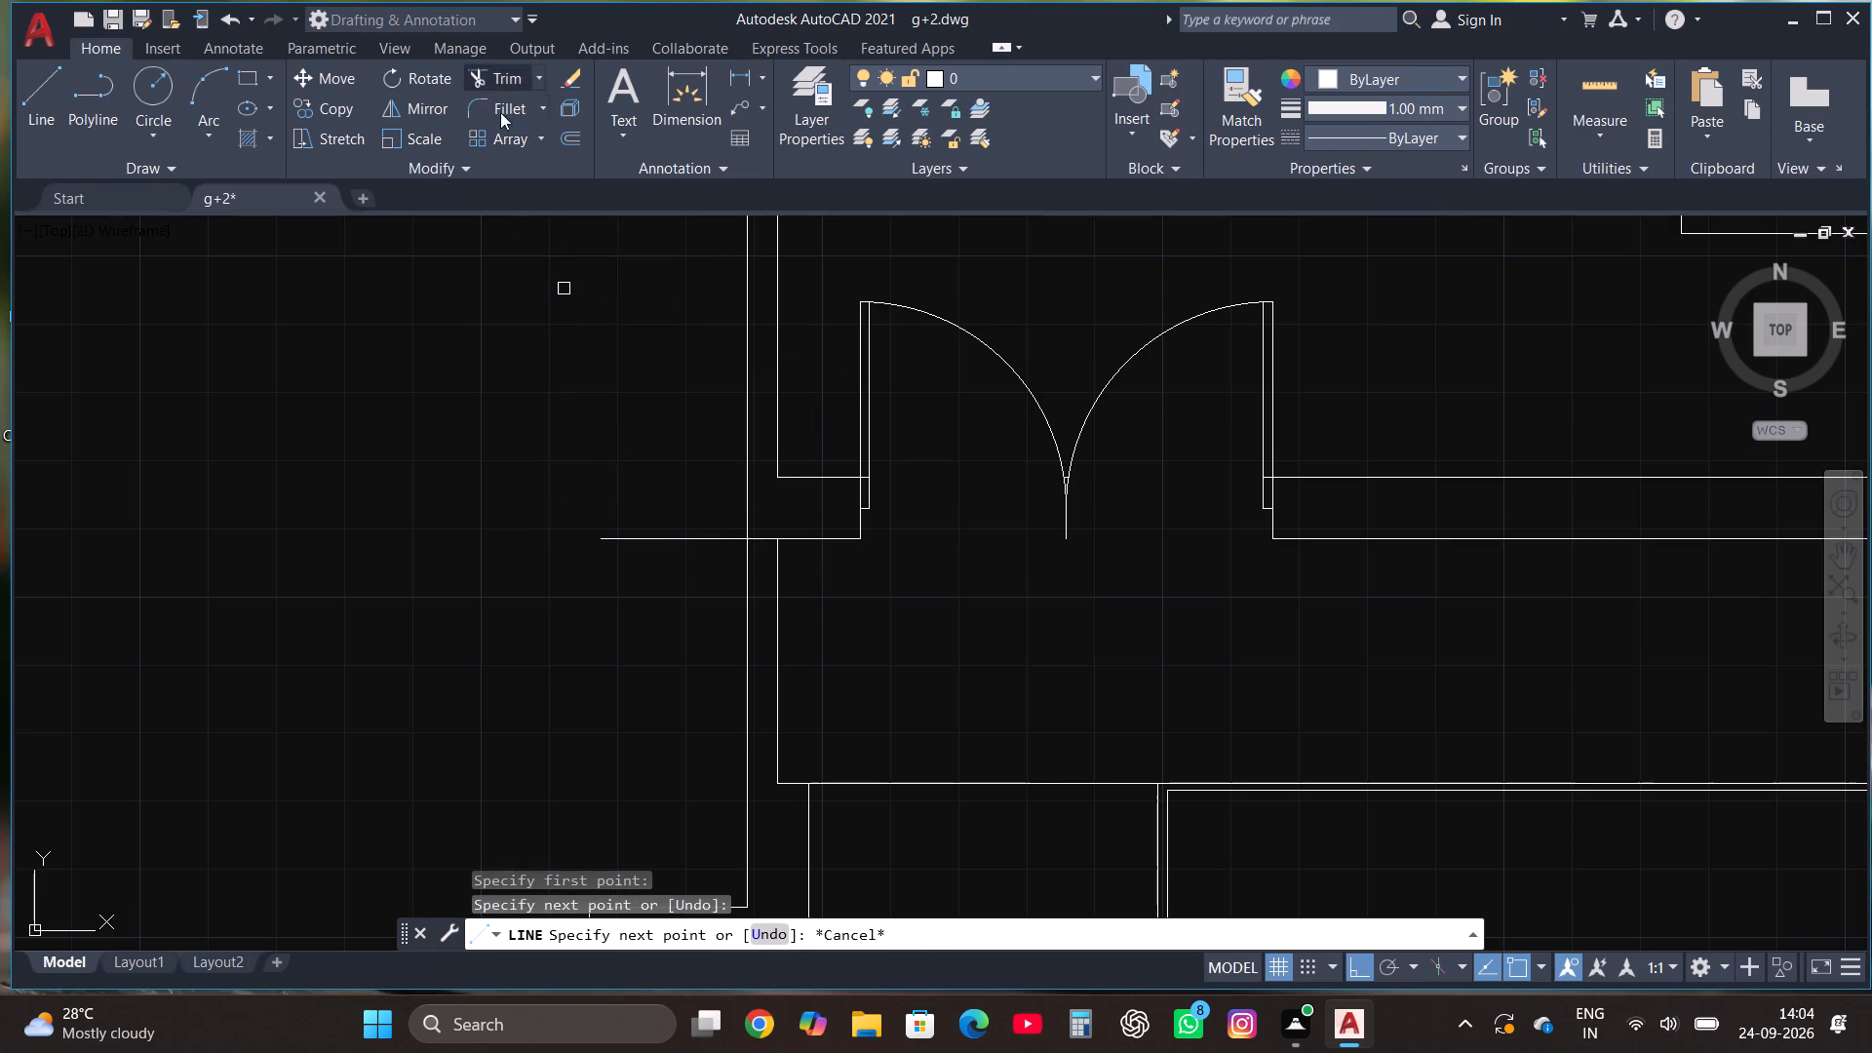
left_click_drag(682, 615, 684, 477)
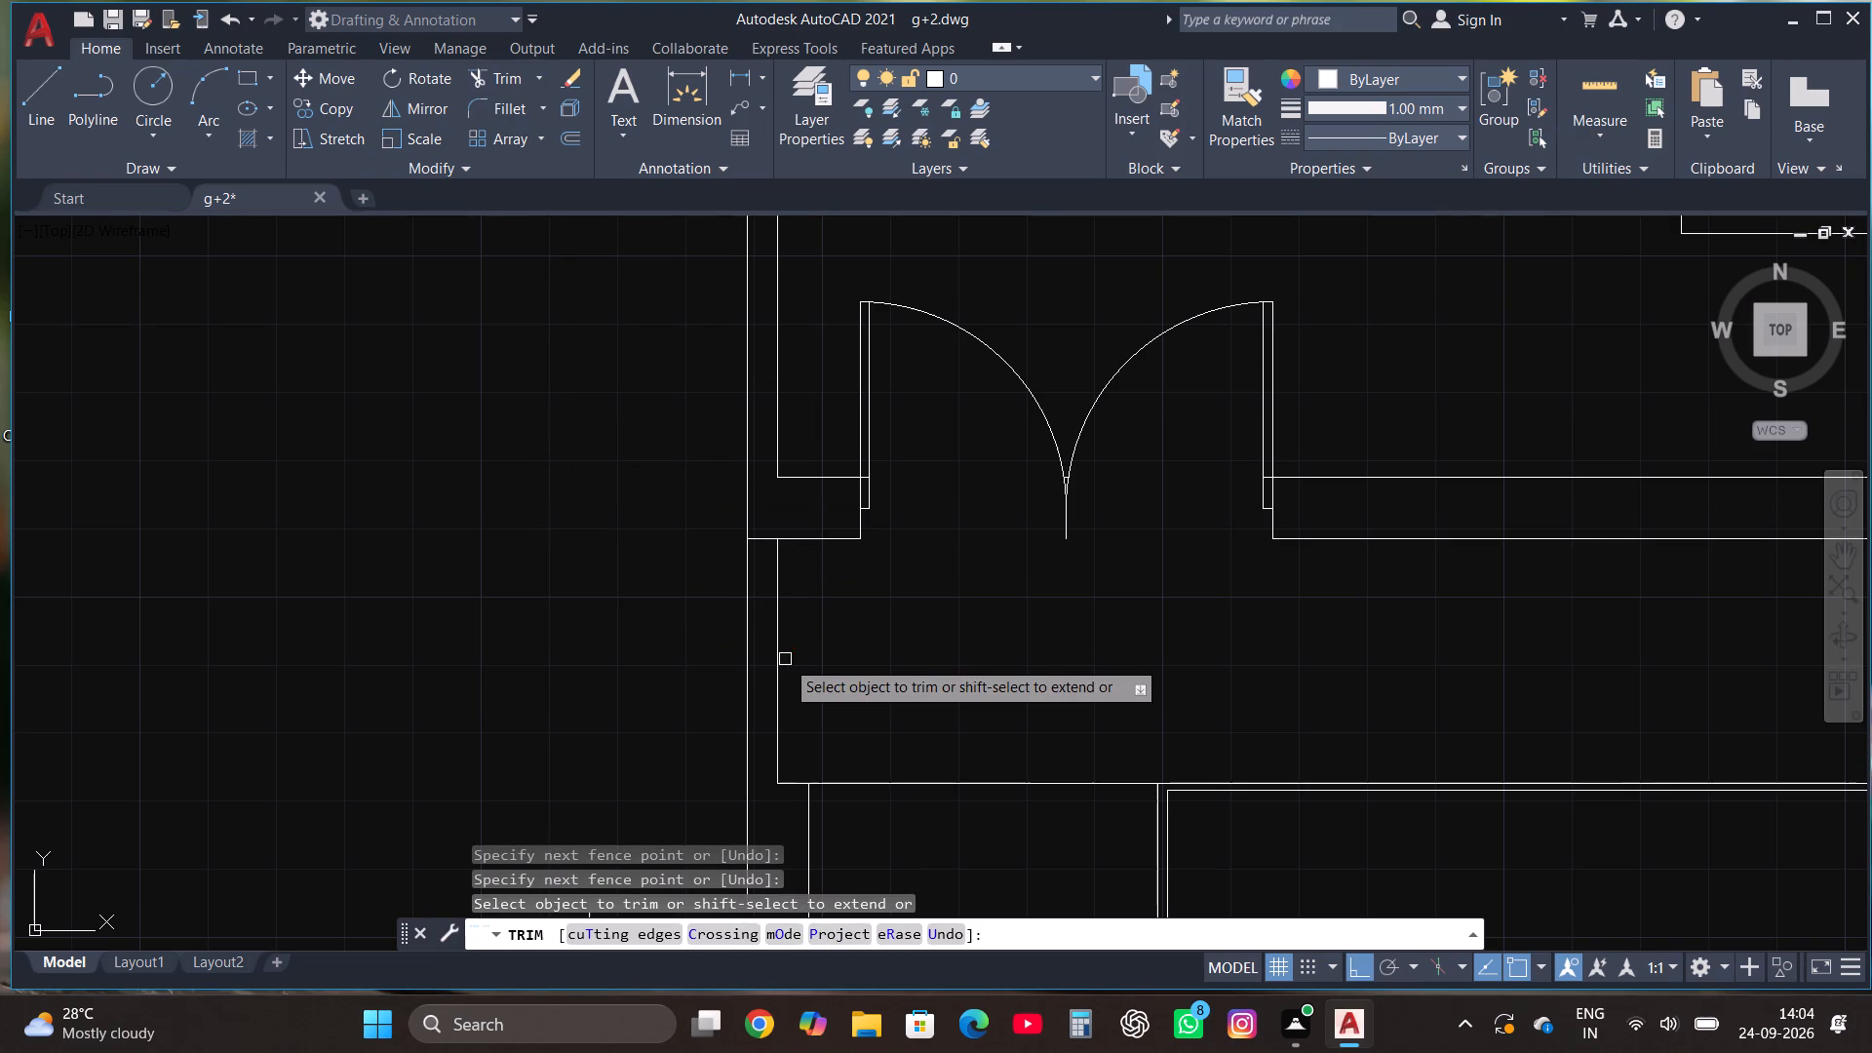
left_click(777, 661)
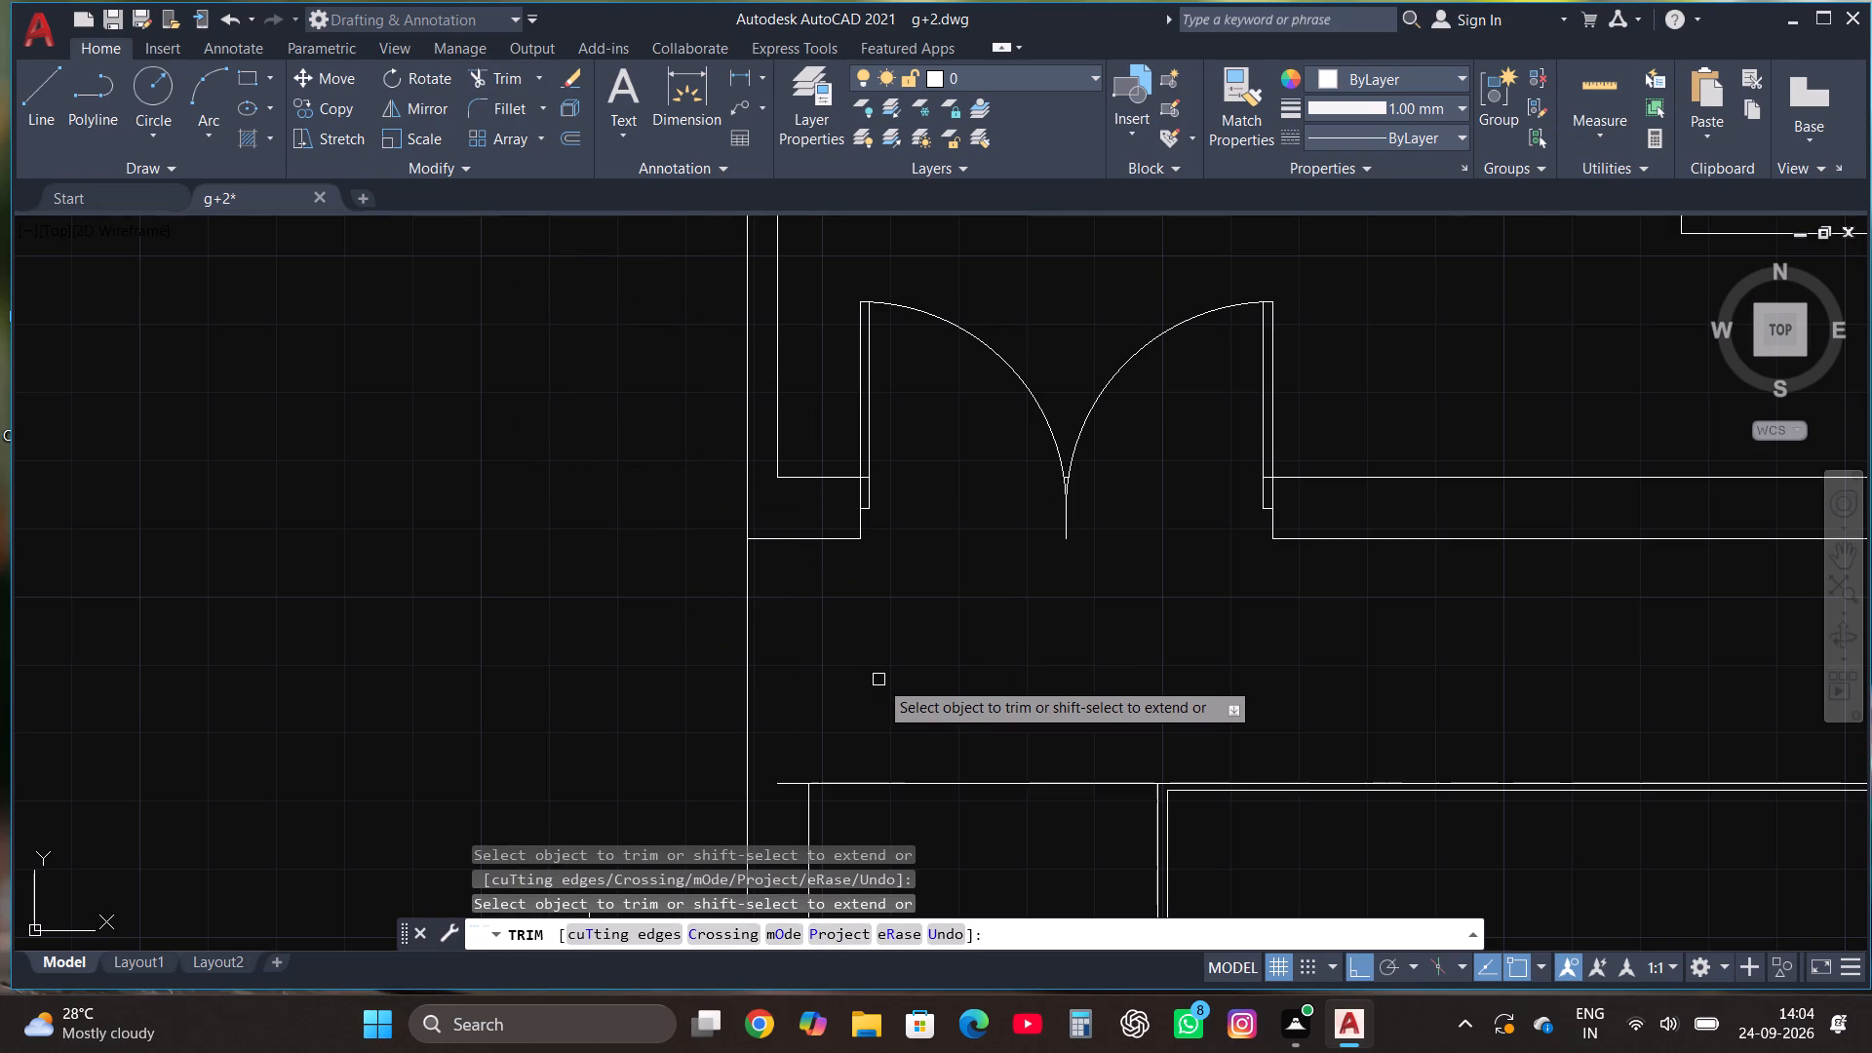
scroll(878, 680, "down", 2)
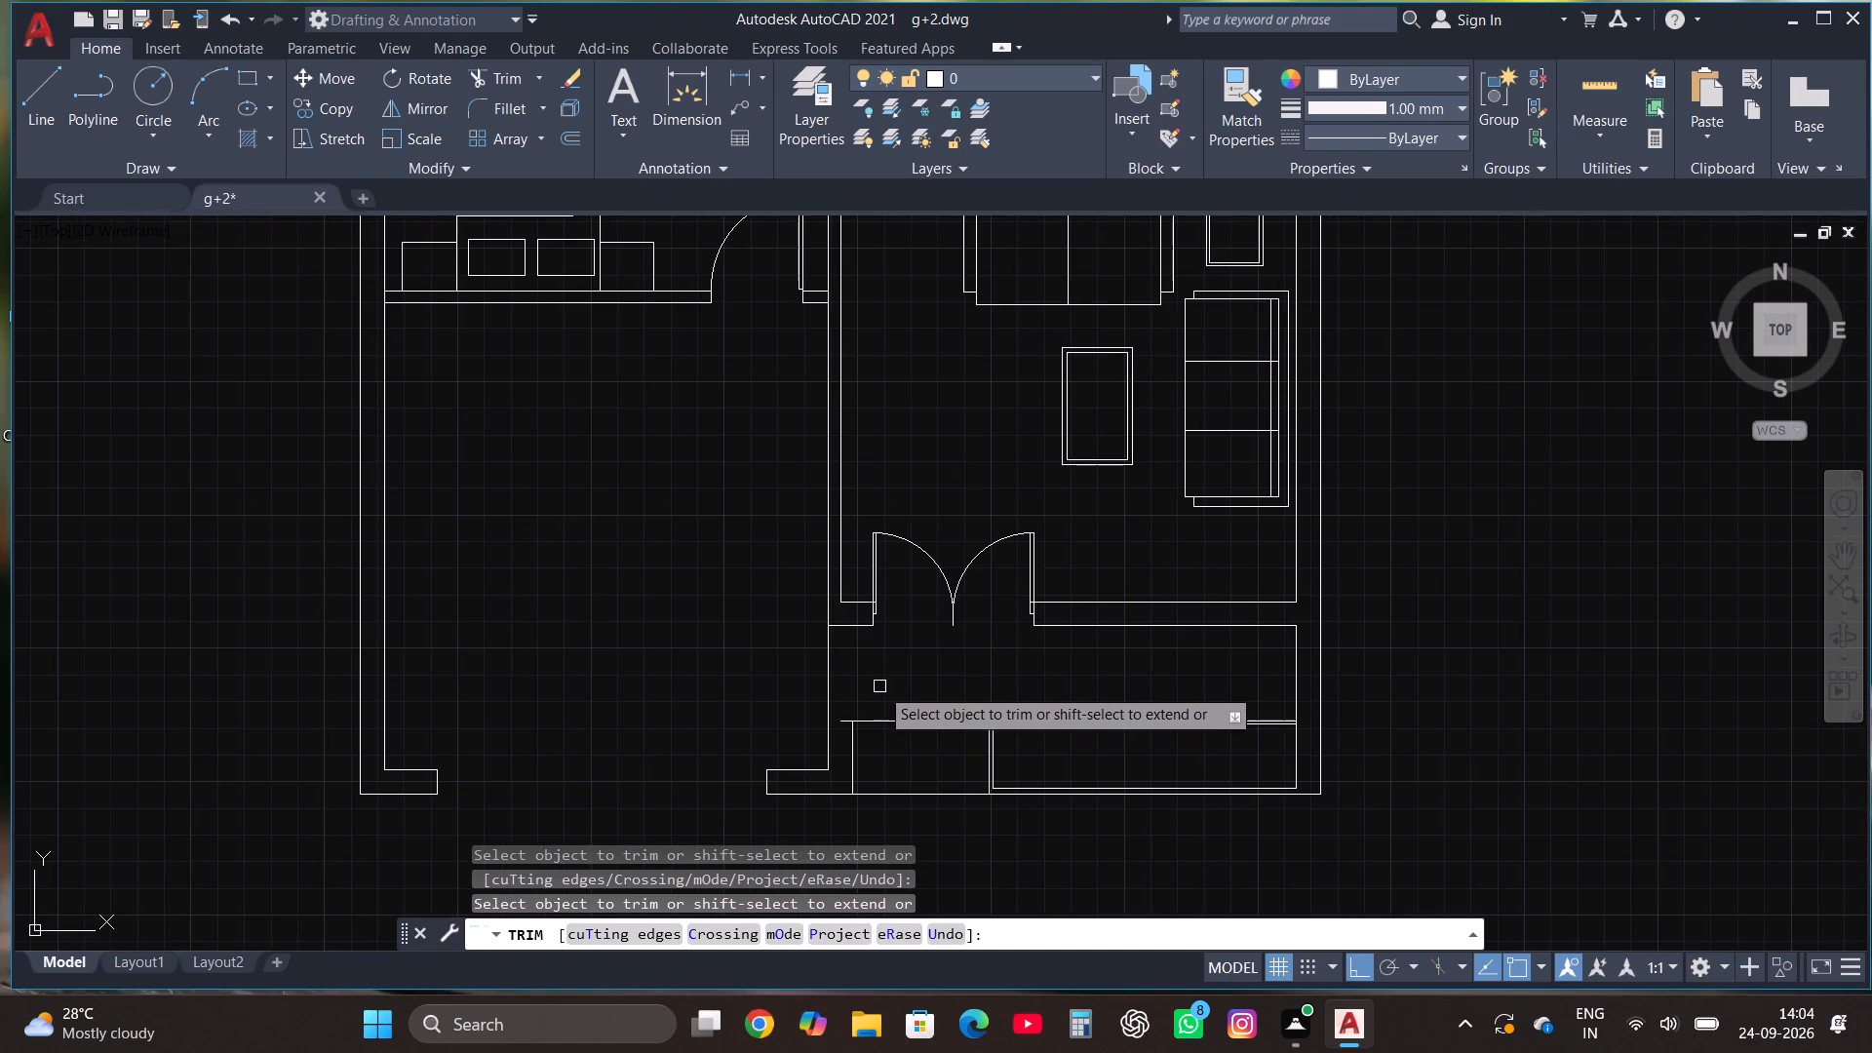
key("Escape")
Extend the line between the porch and its outer strip to the front room's wall face and trim the overhang.
left_click(41, 93)
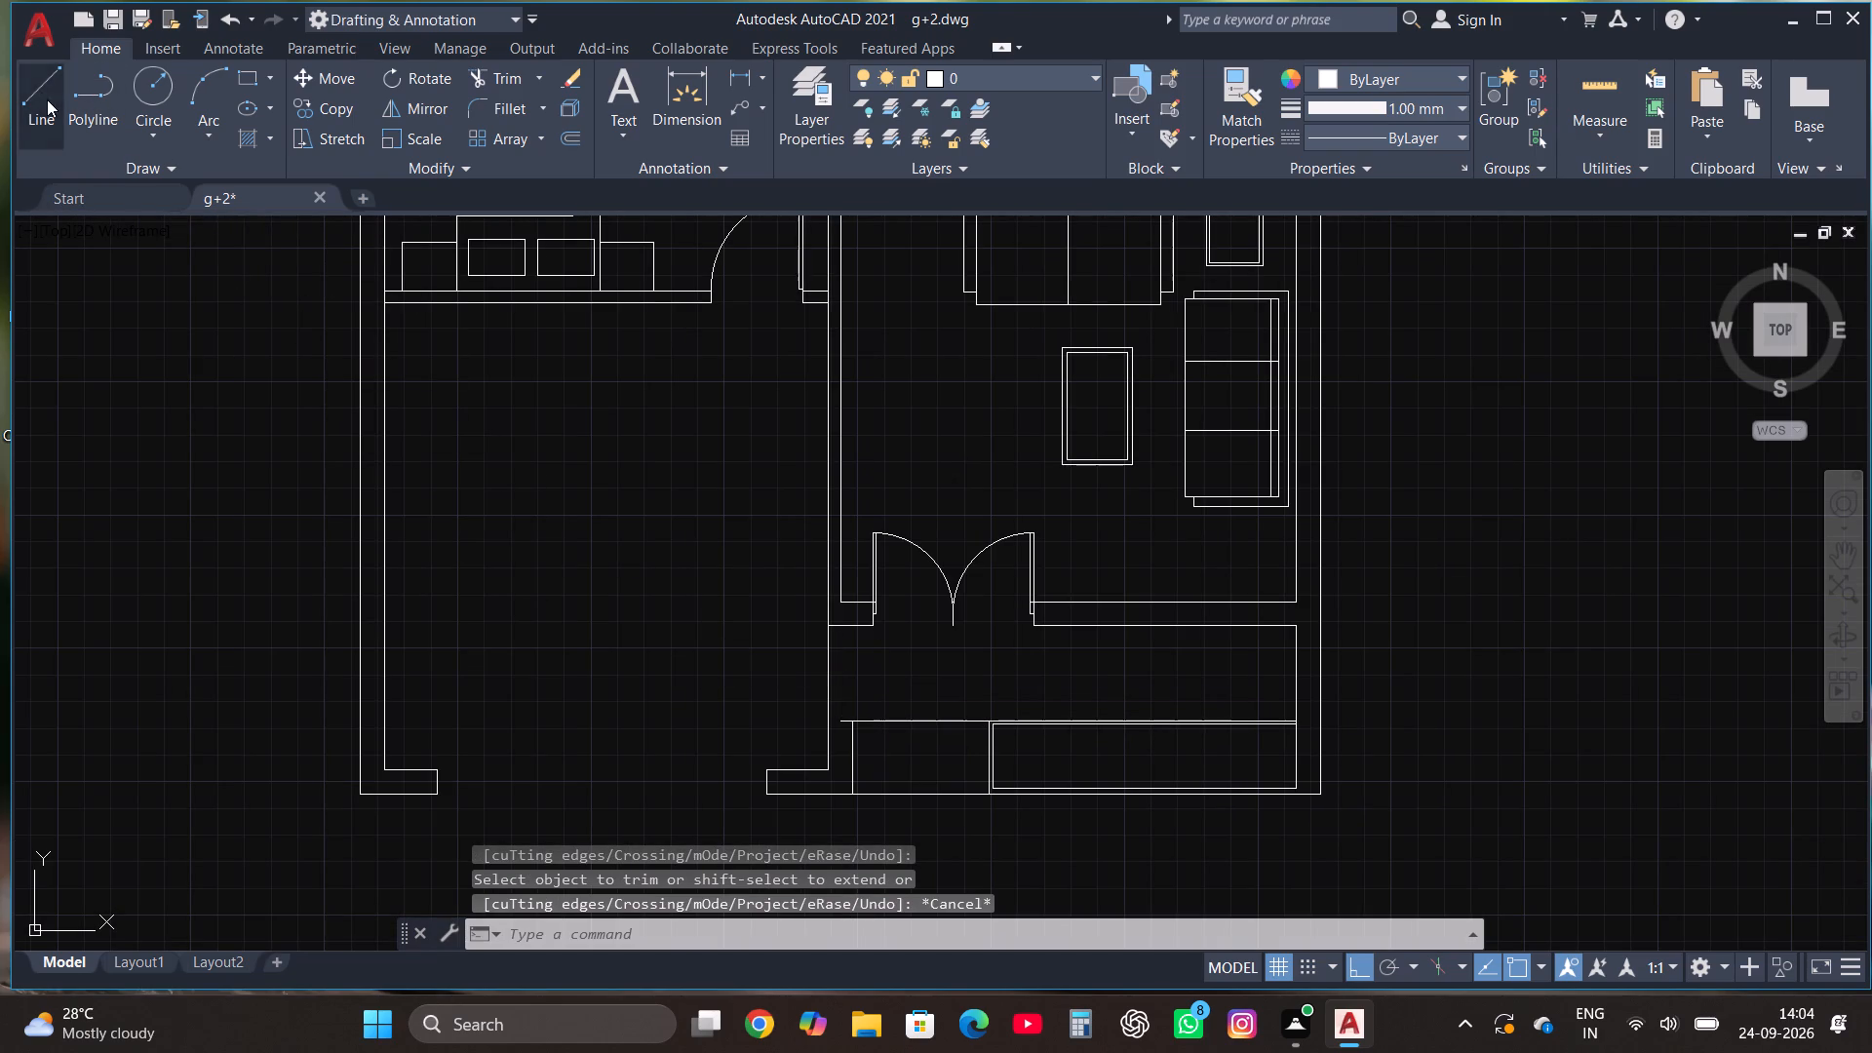
scroll(881, 752, "up", 2)
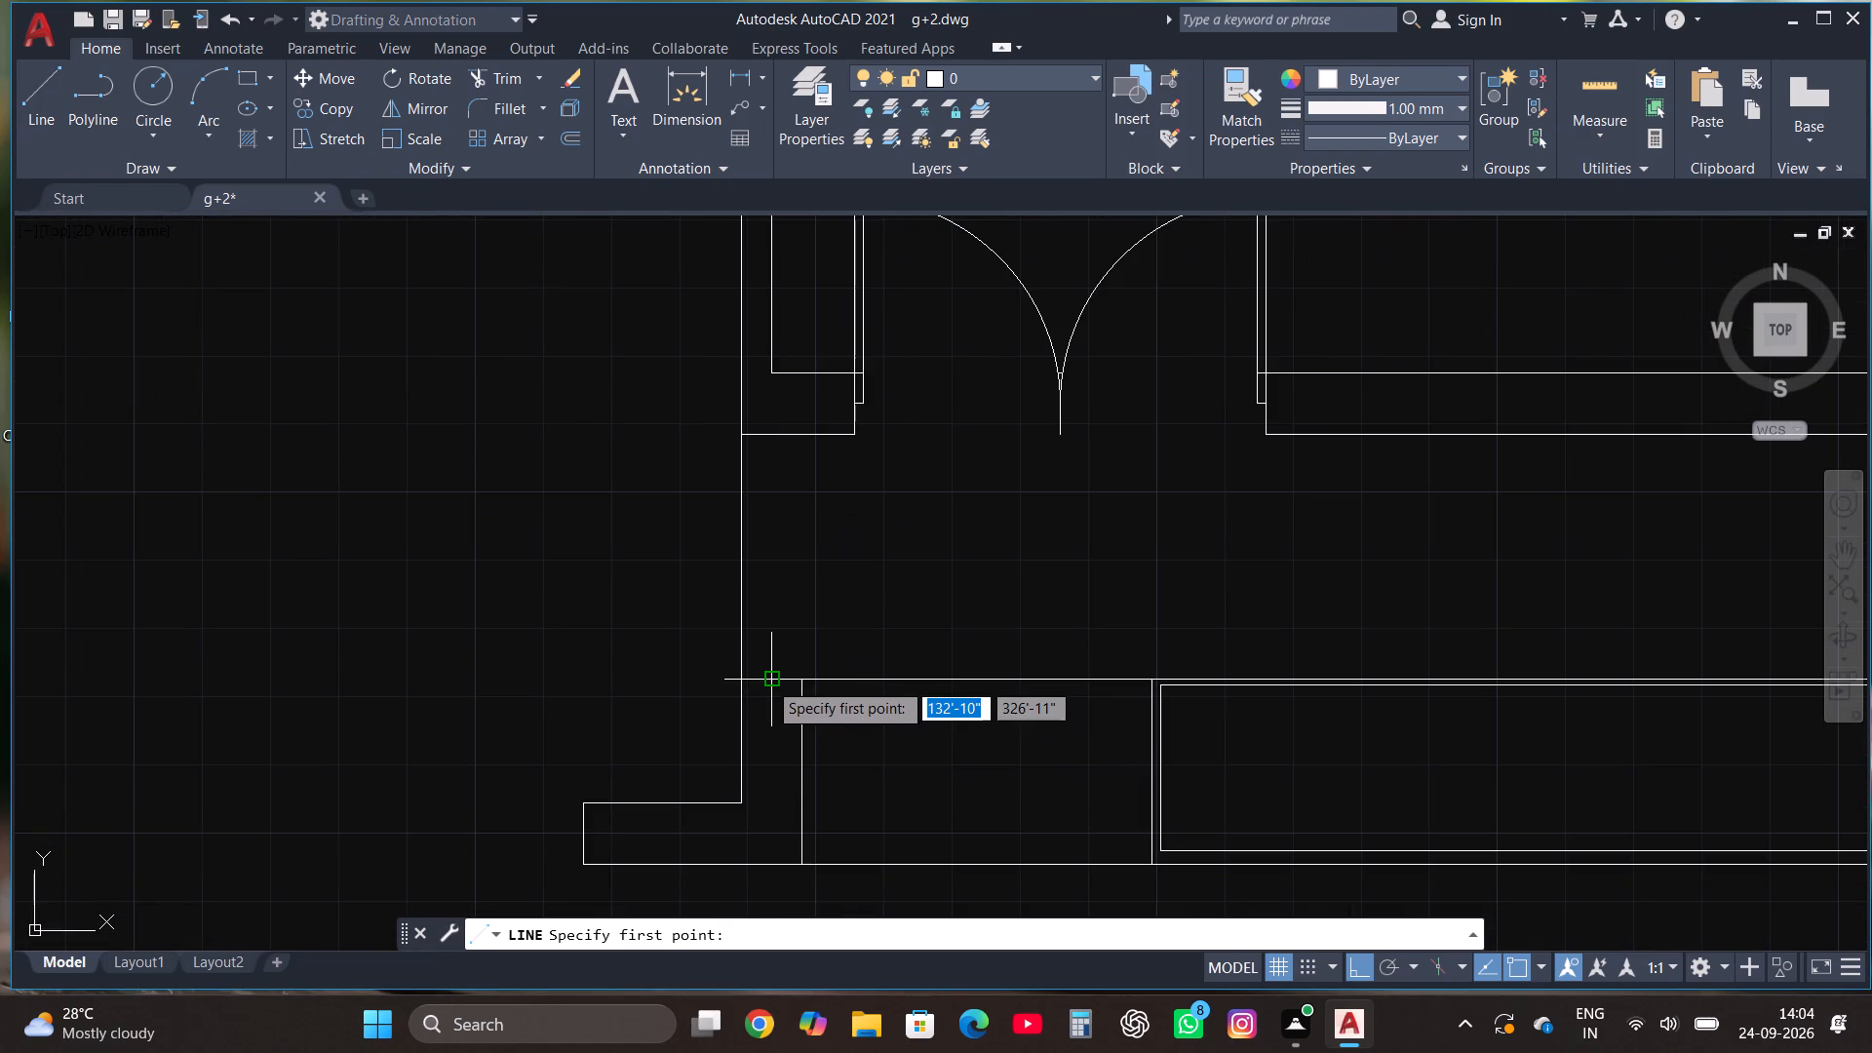
left_click(767, 681)
left_click(641, 666)
key("Escape")
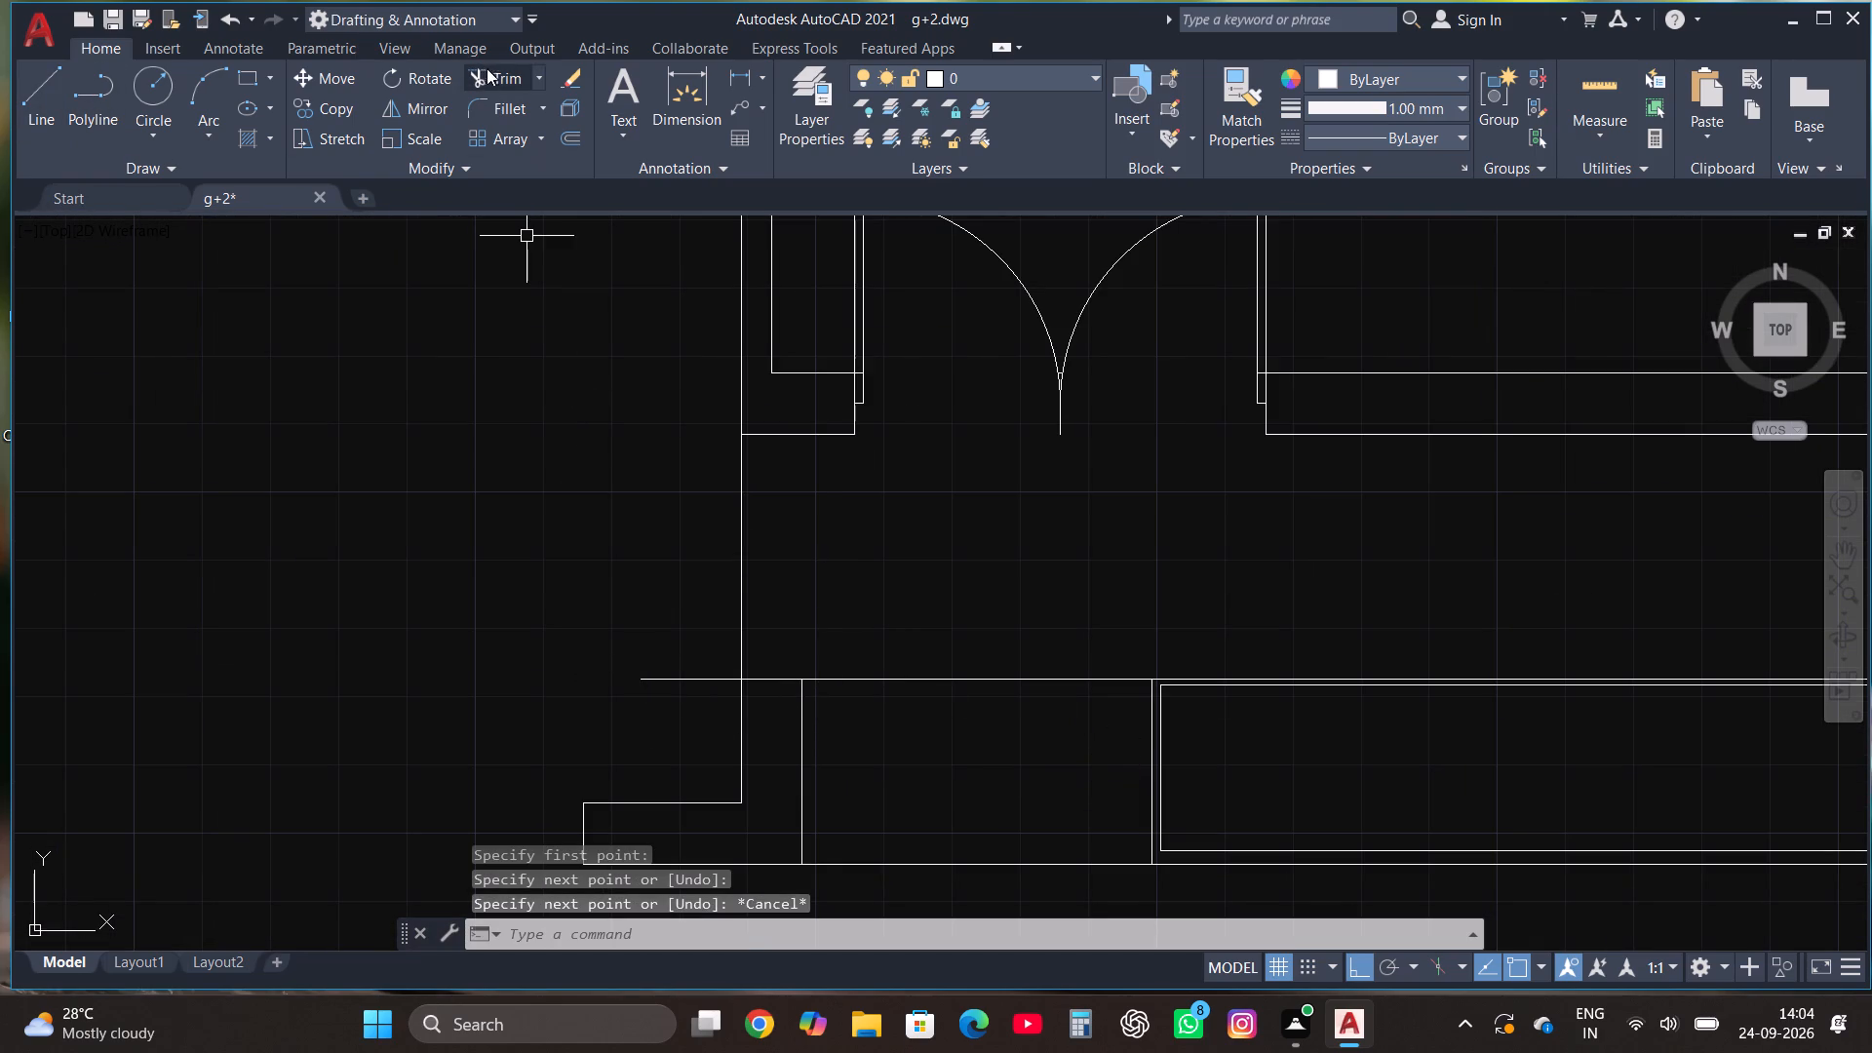
left_click(493, 70)
left_click(711, 718)
left_click(702, 595)
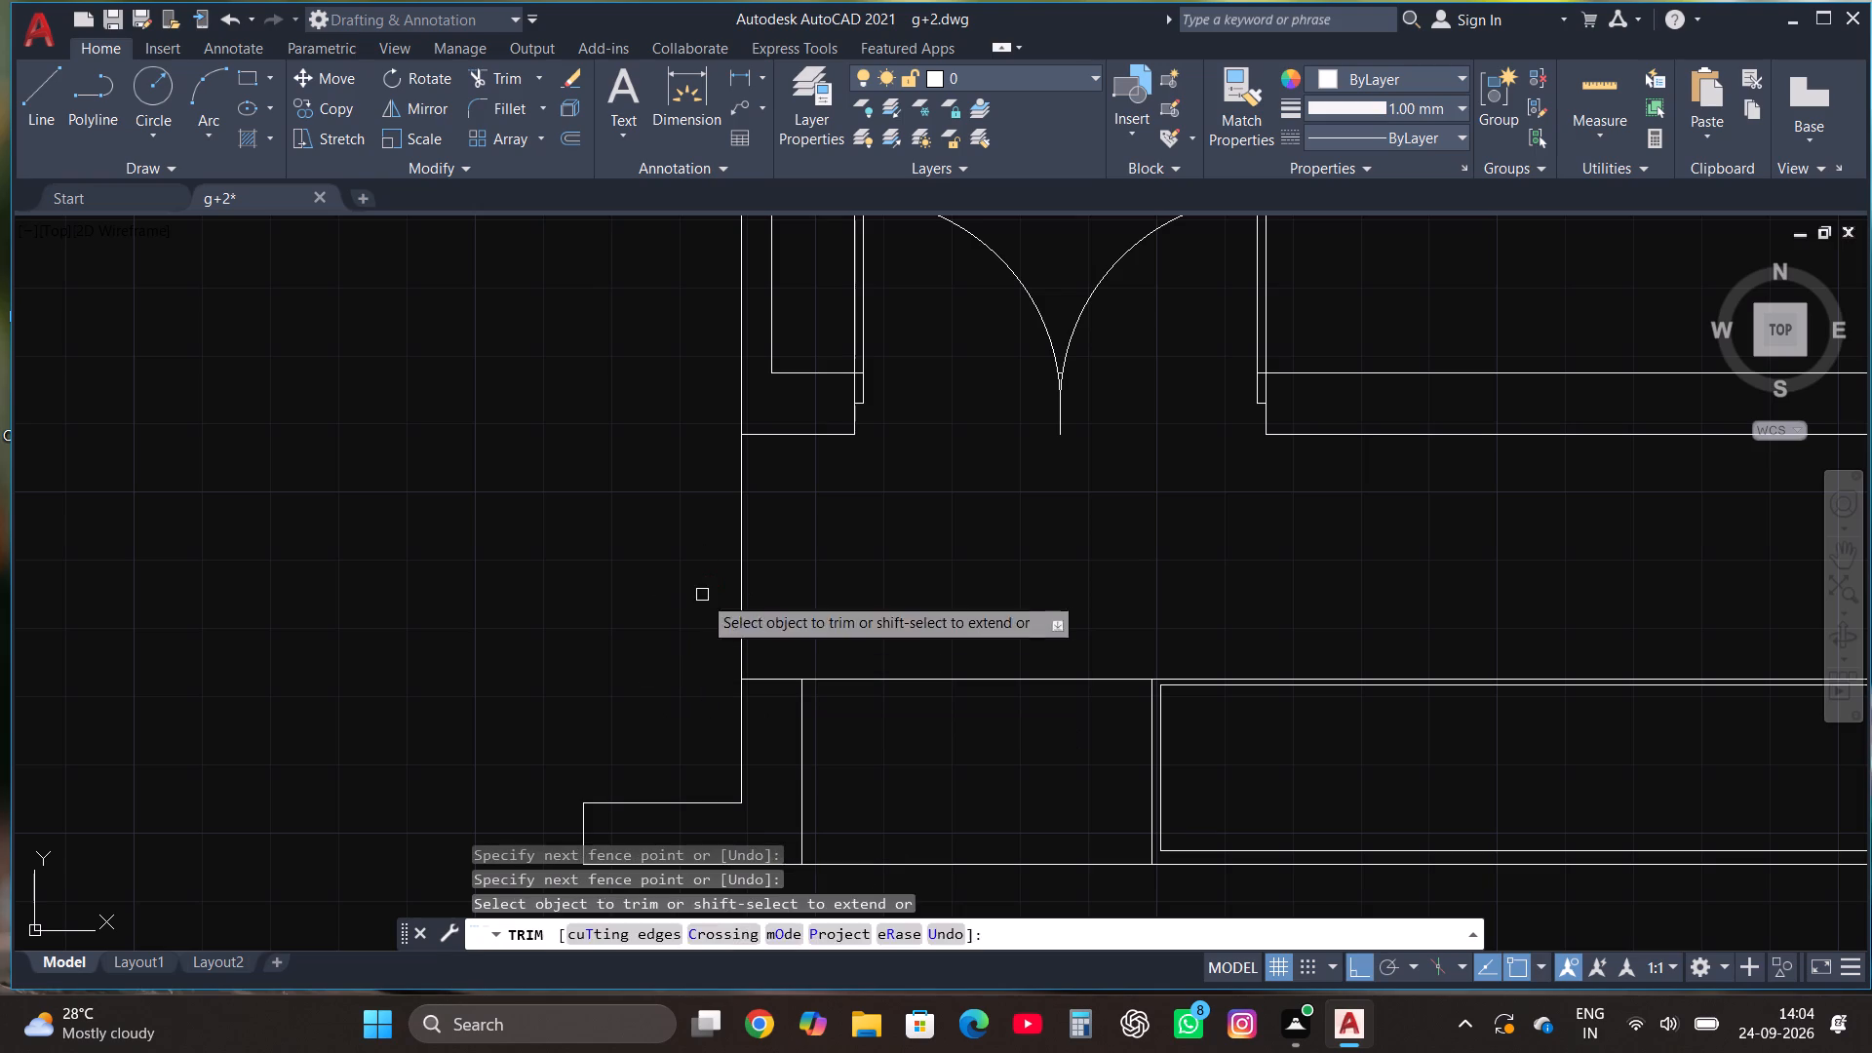
key("Escape")
Move the long narrow porch rectangle's free short edge inward about 3" and its upper edge slightly down.
scroll(682, 584, "down", 3)
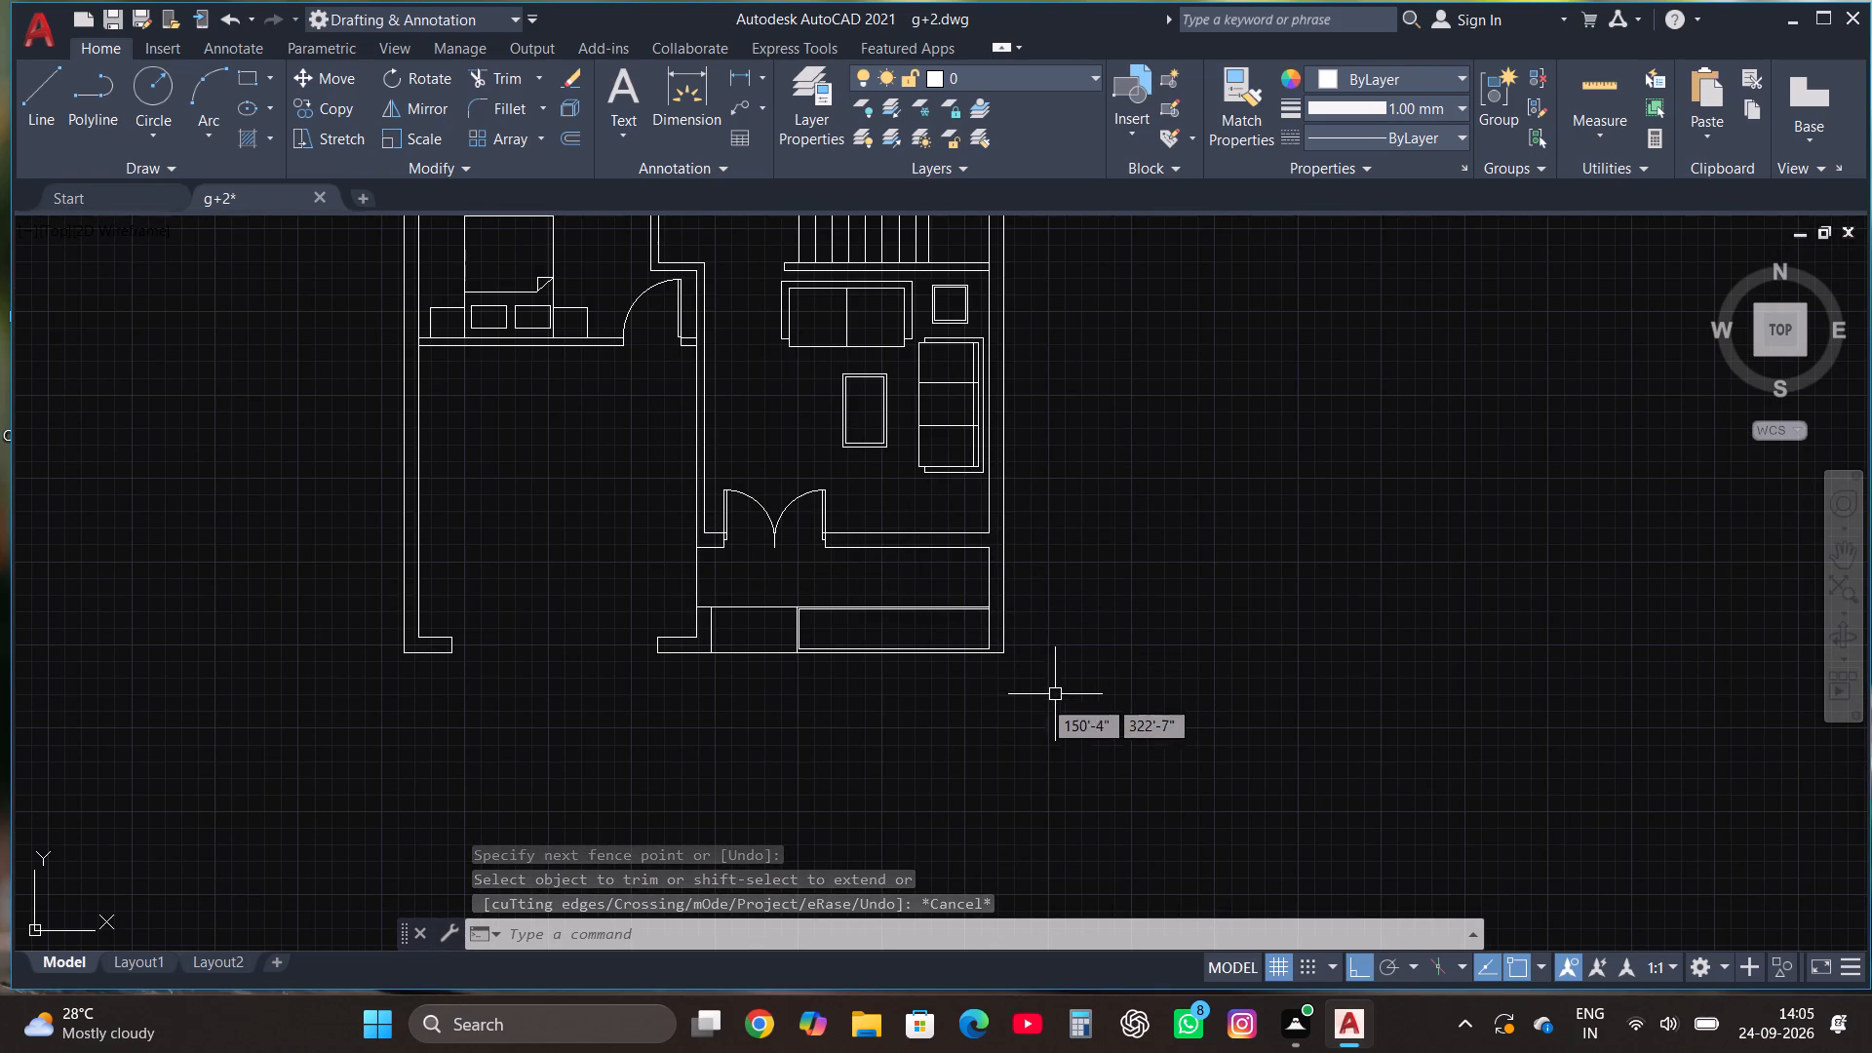
scroll(830, 645, "up", 4)
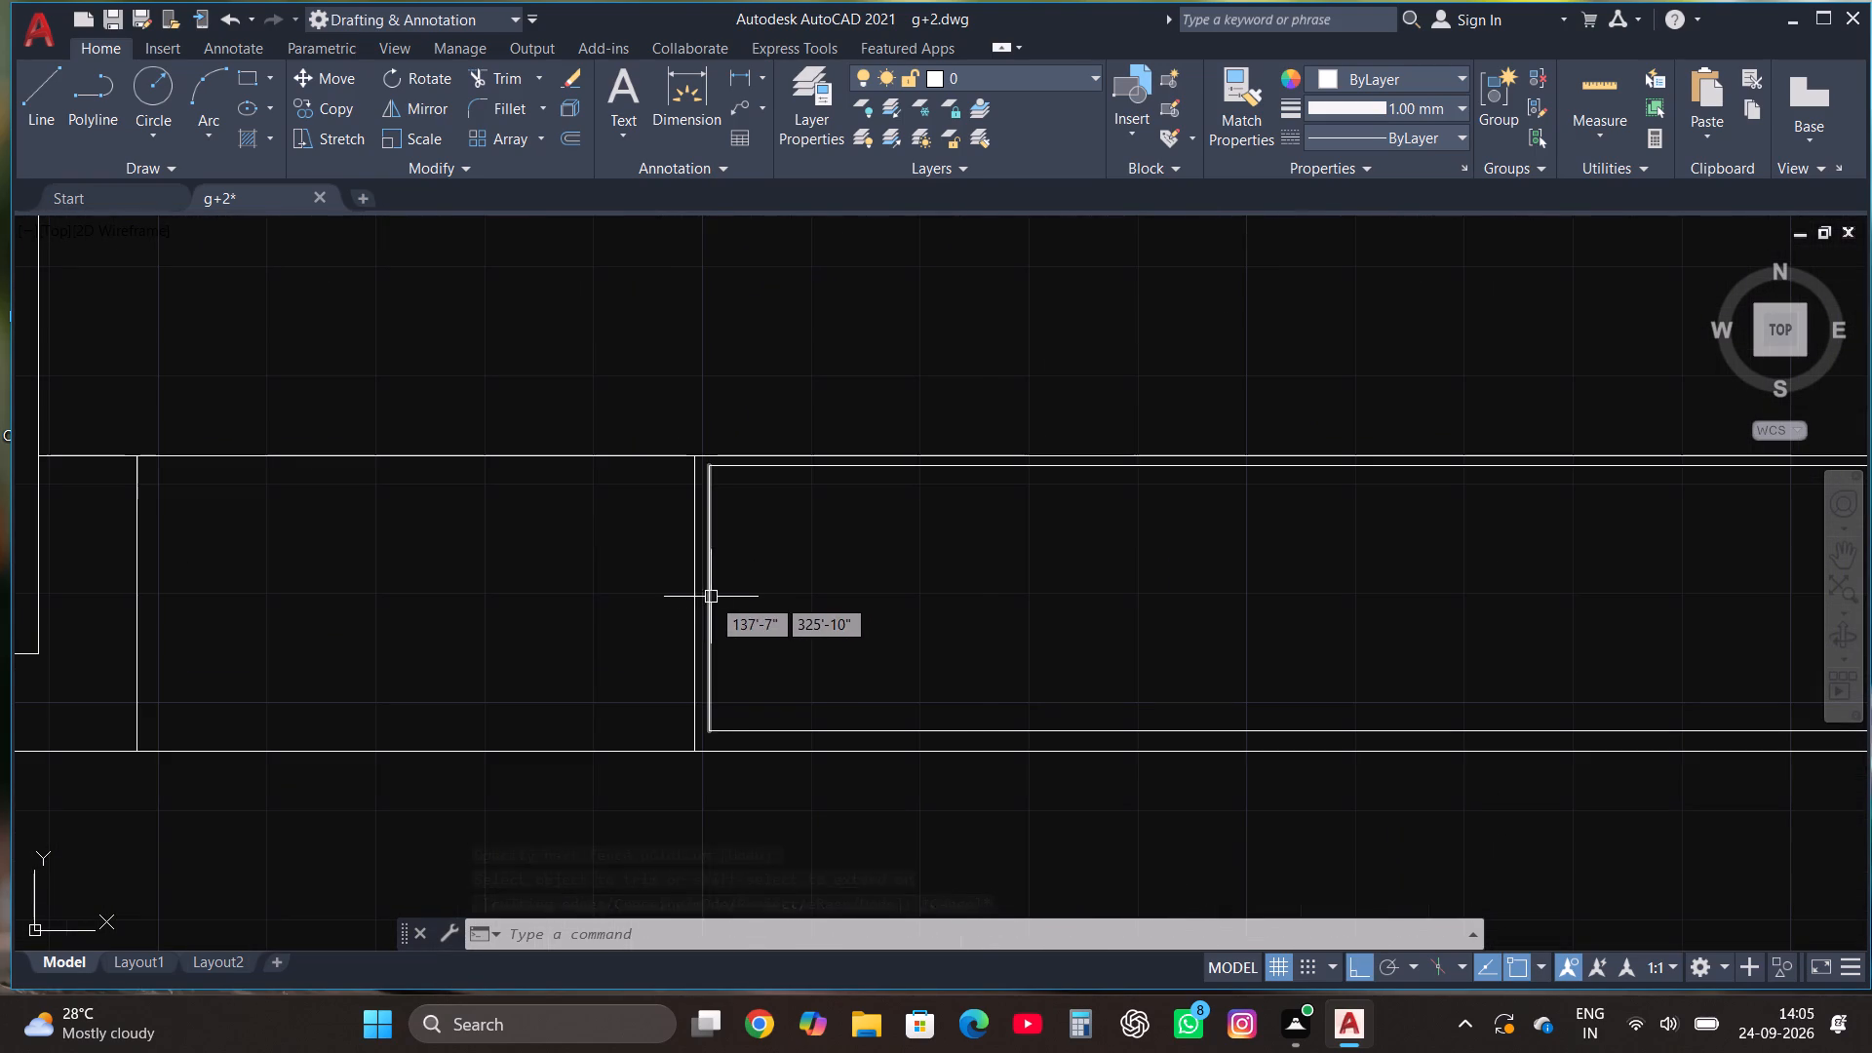
left_click(710, 596)
left_click(711, 603)
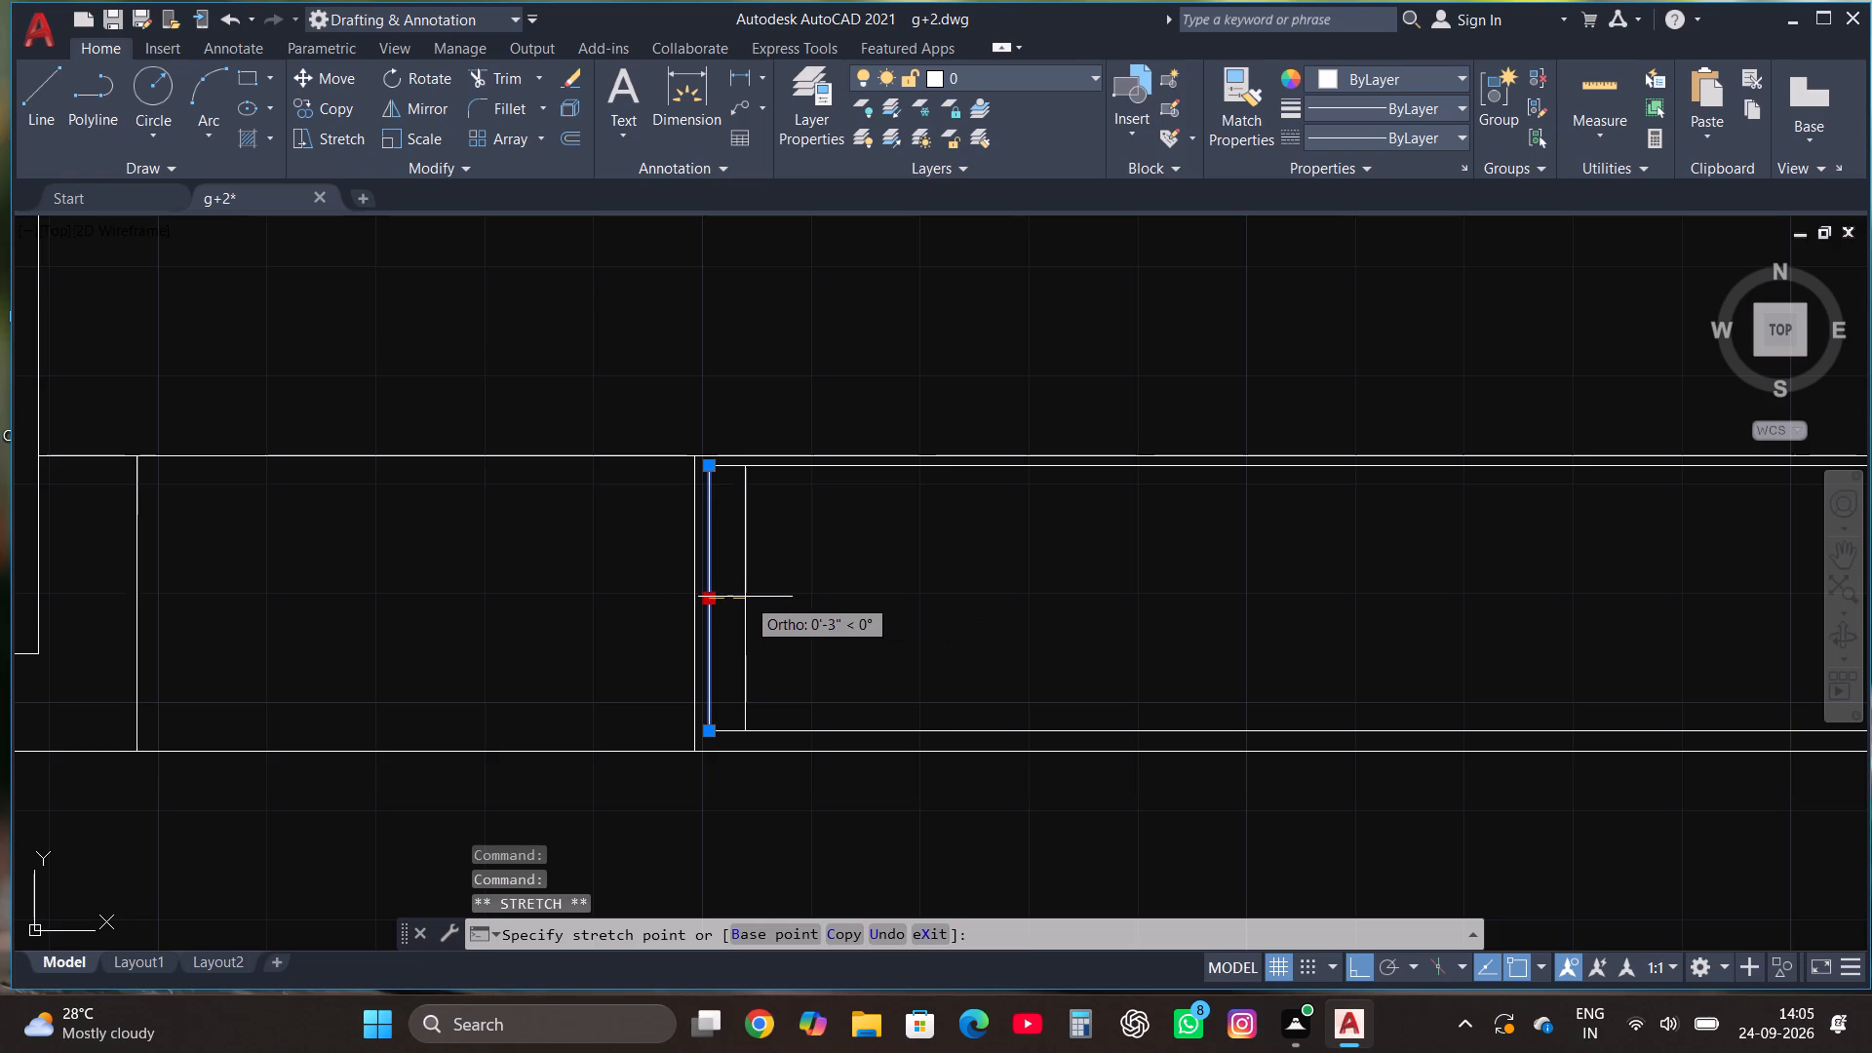
left_click(741, 597)
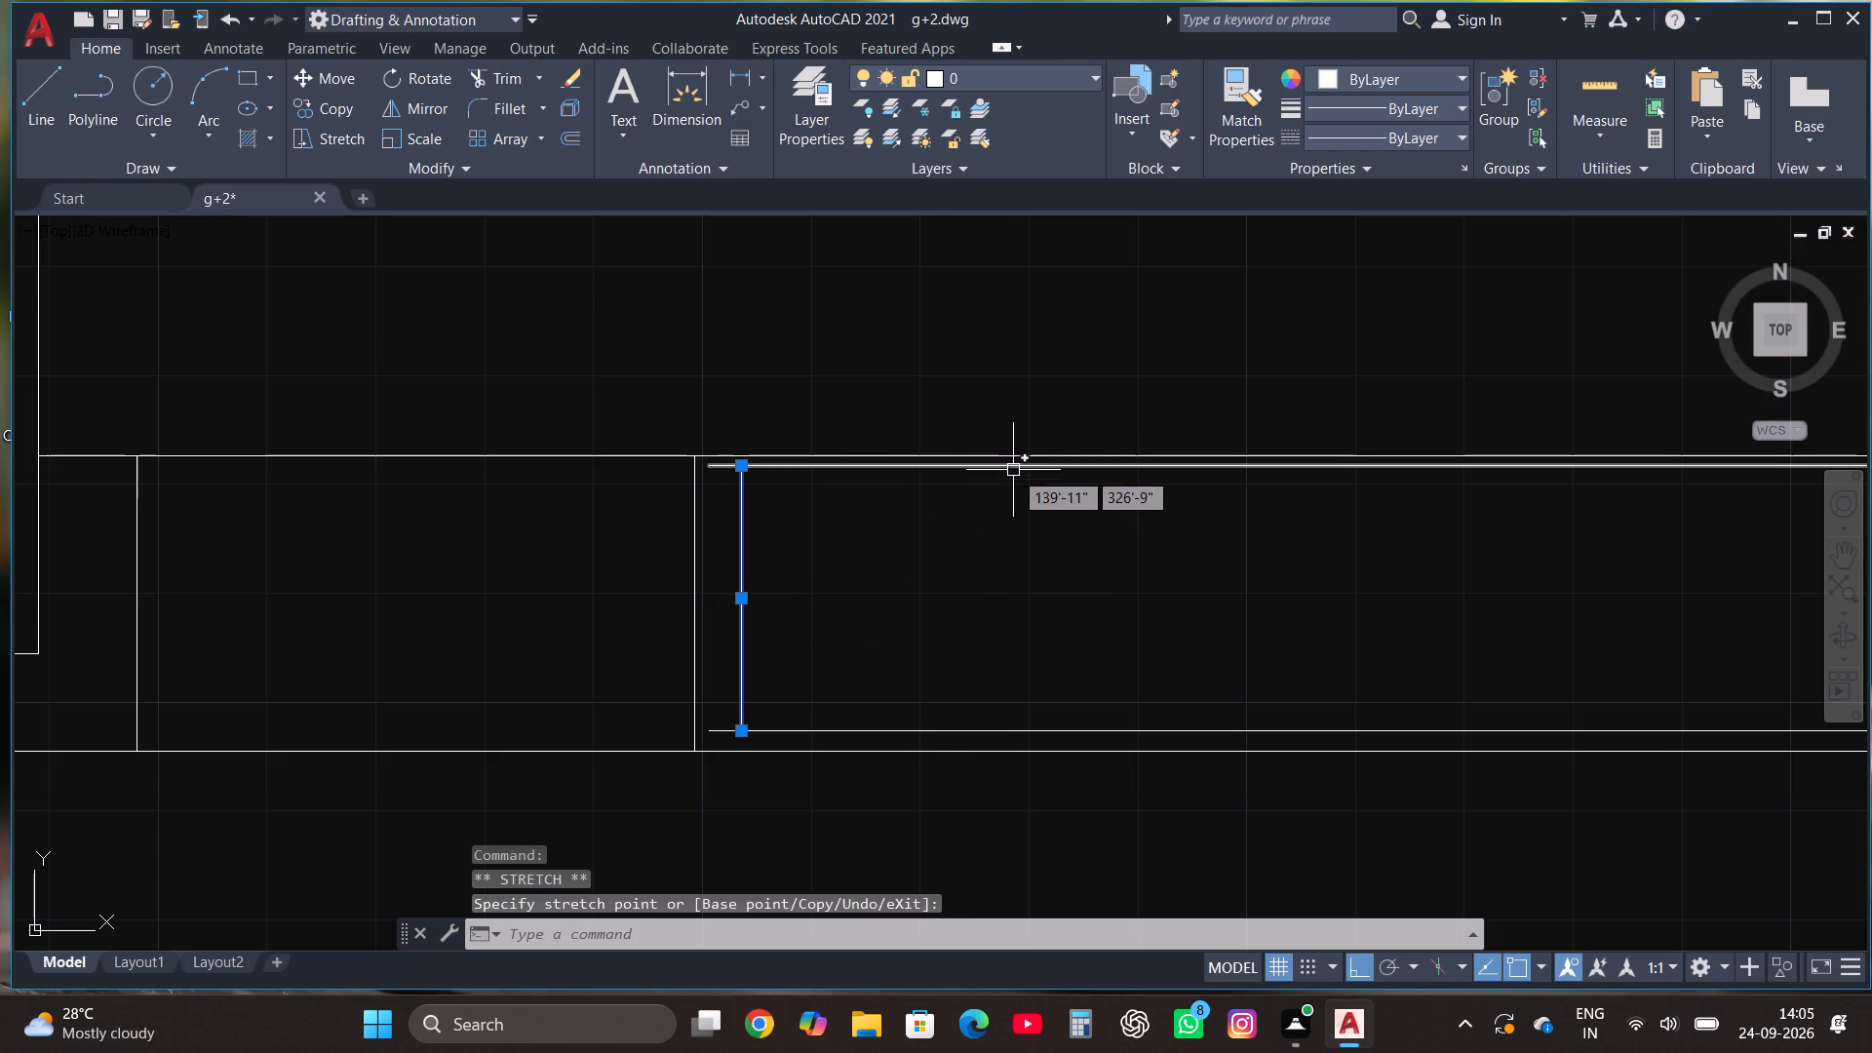
left_click(1013, 470)
left_click(1336, 469)
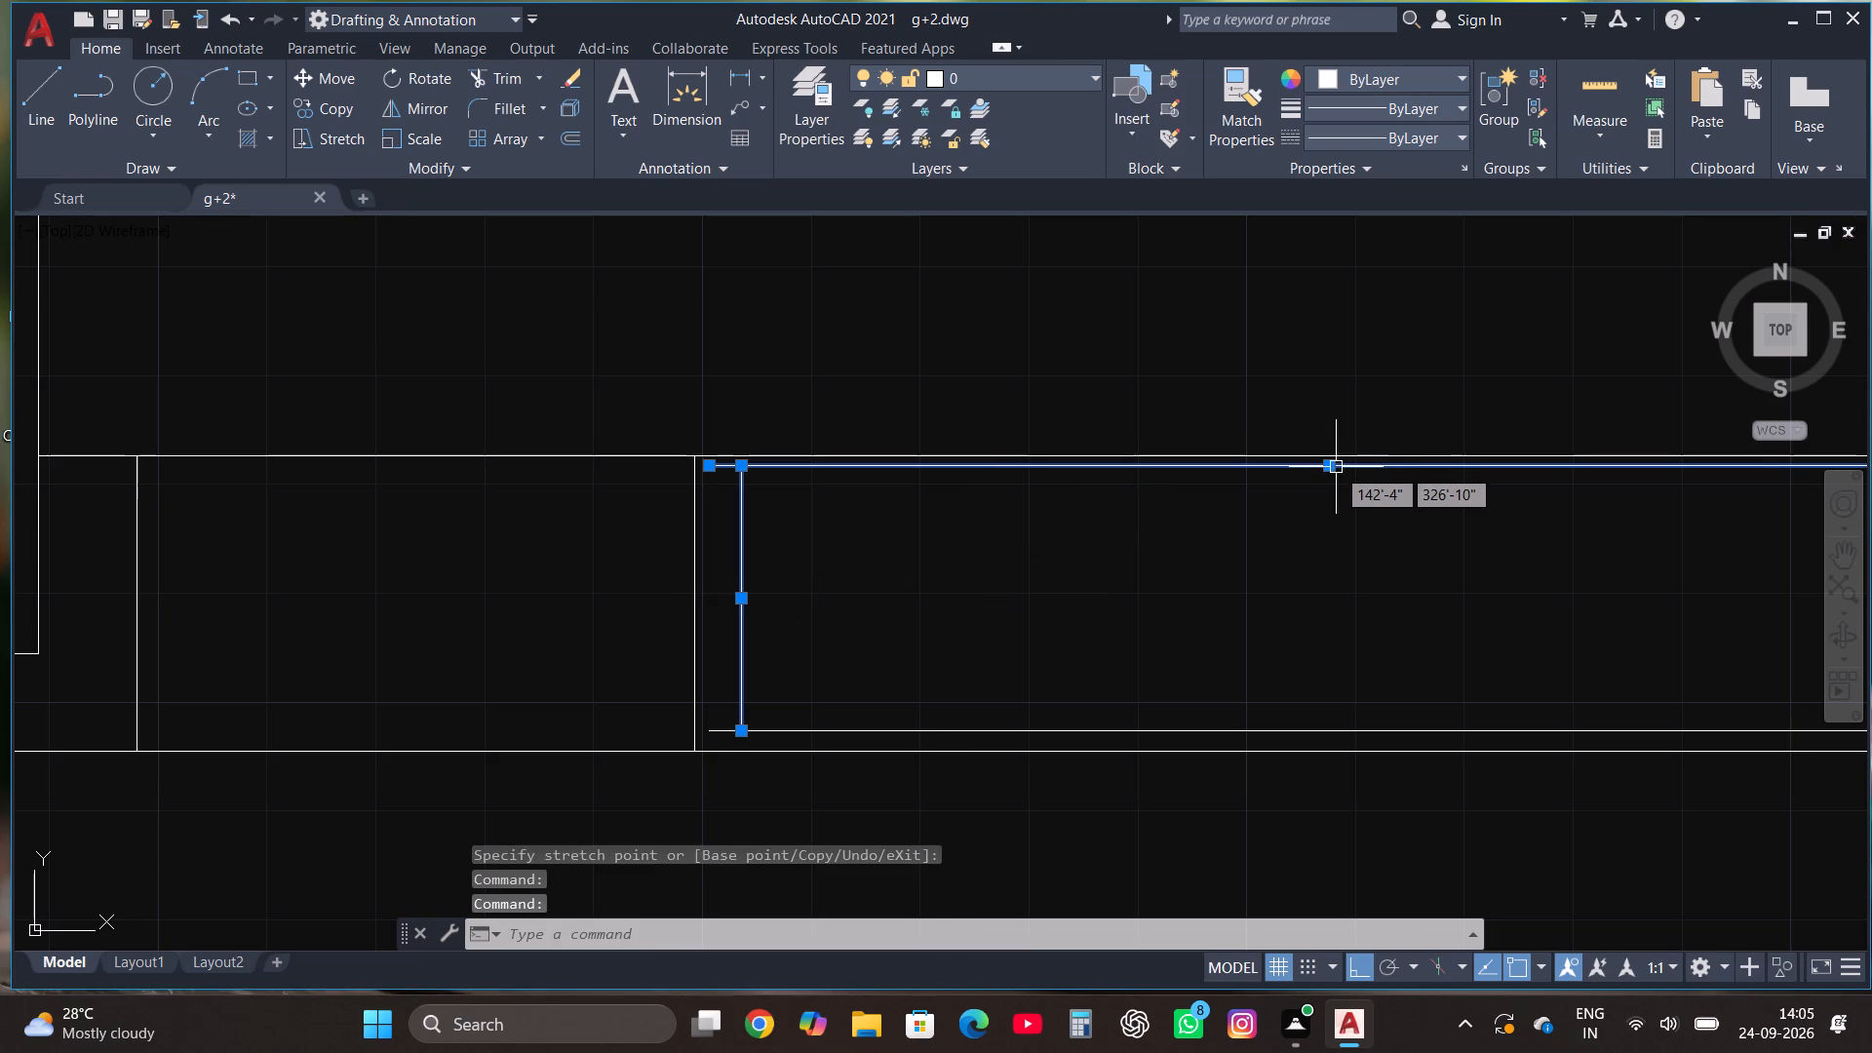
left_click(1335, 467)
left_click(1335, 487)
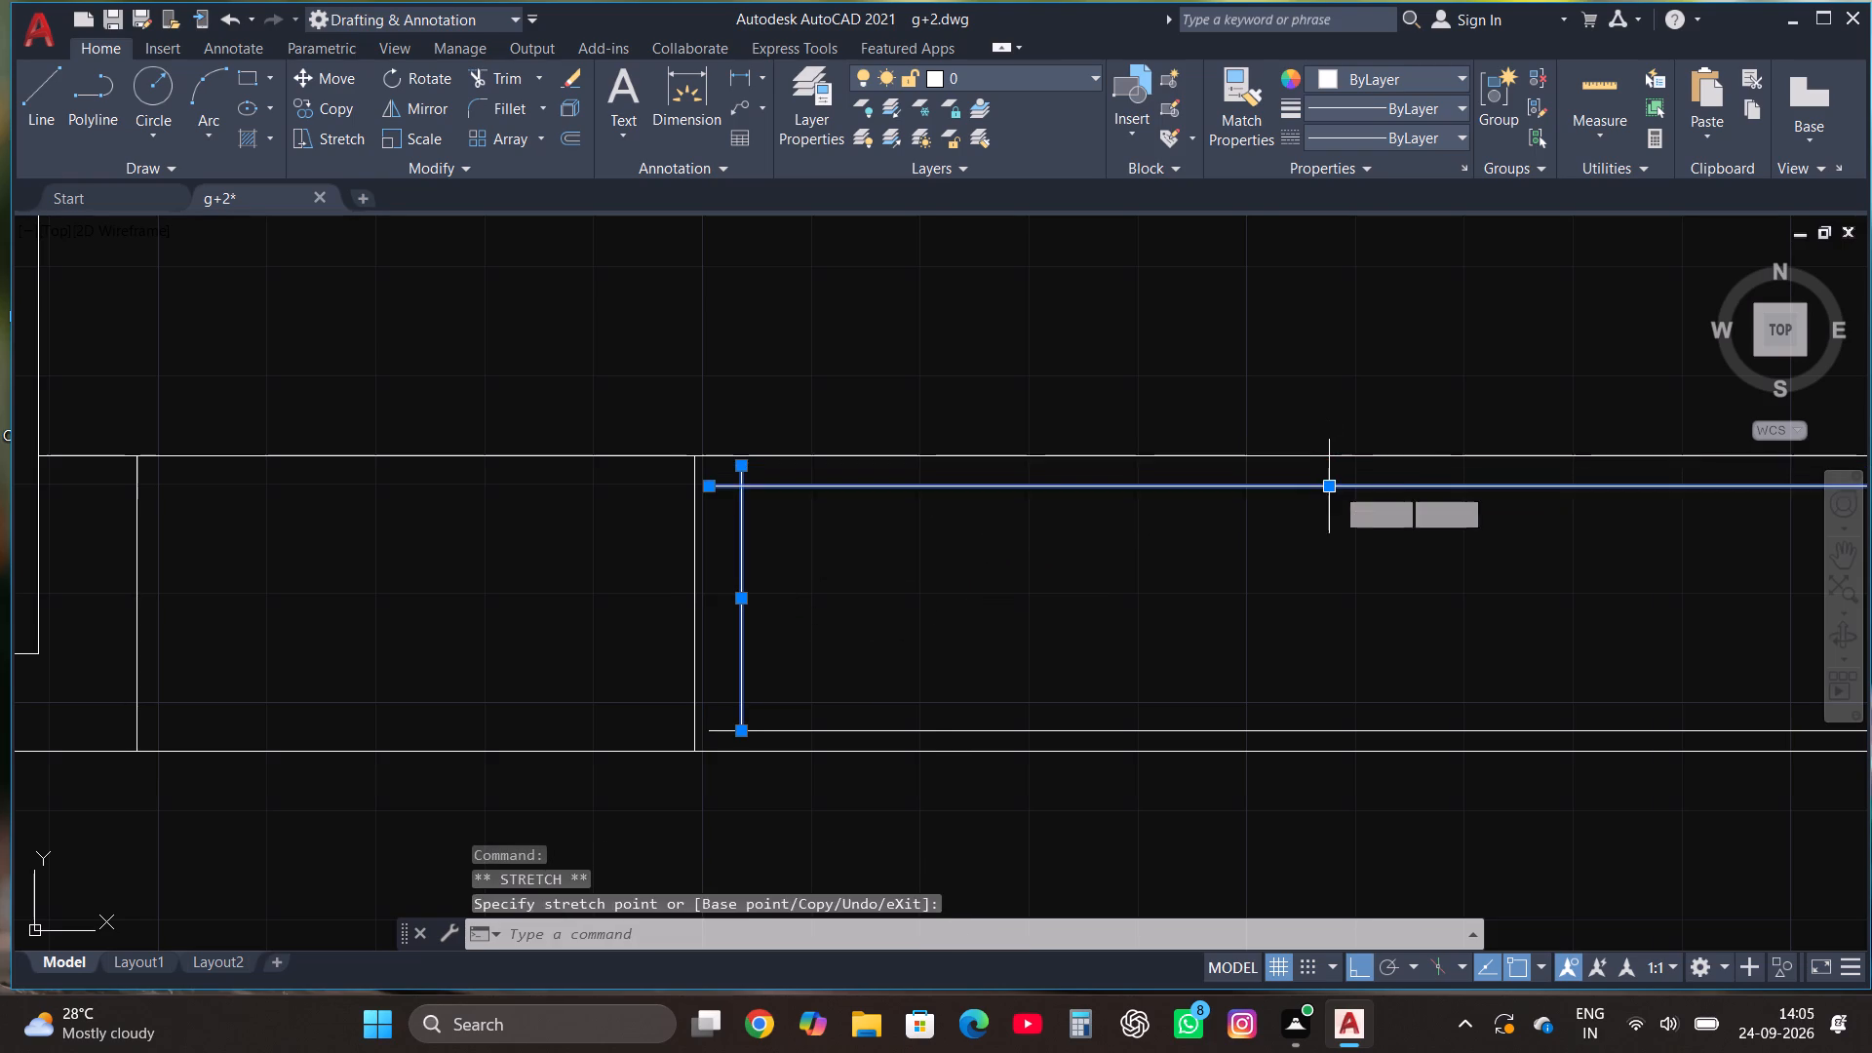
key("Escape")
Trim the overhanging line ends at both corners of the narrow rectangle's moved short edge.
left_click(511, 72)
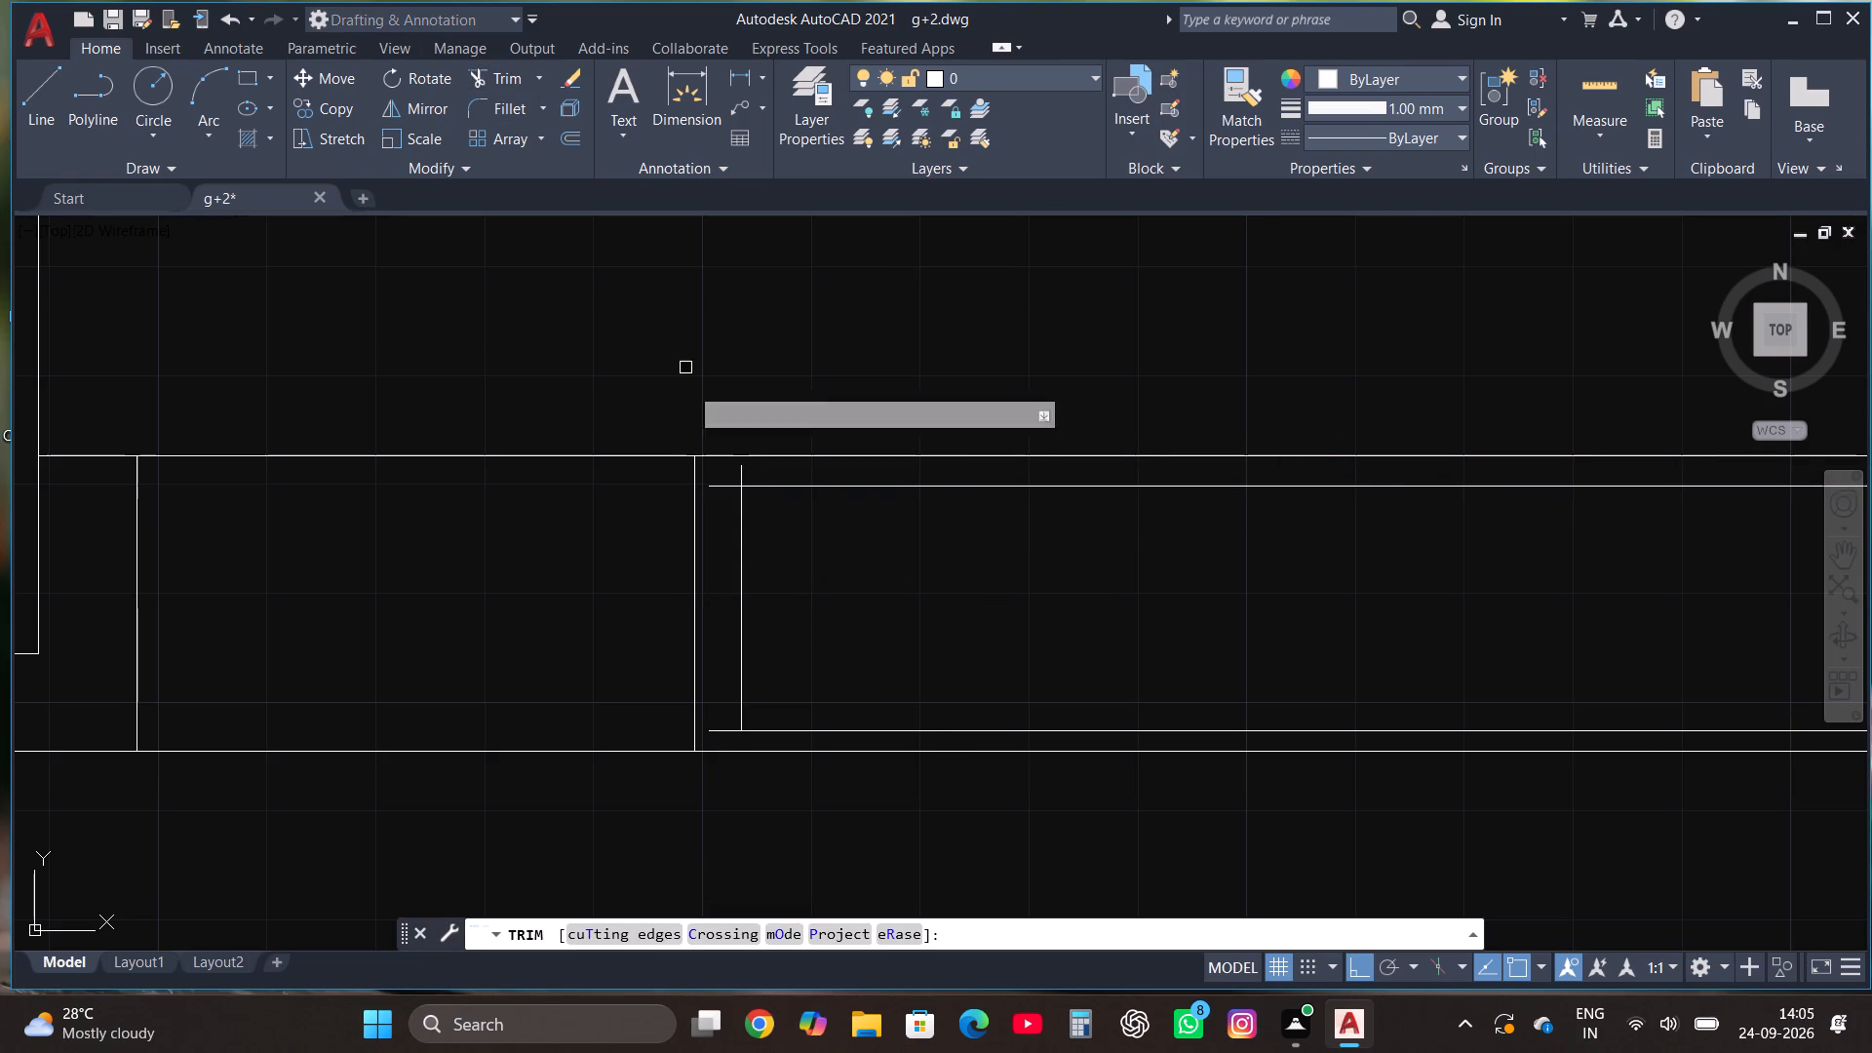
left_click(718, 475)
left_click(720, 515)
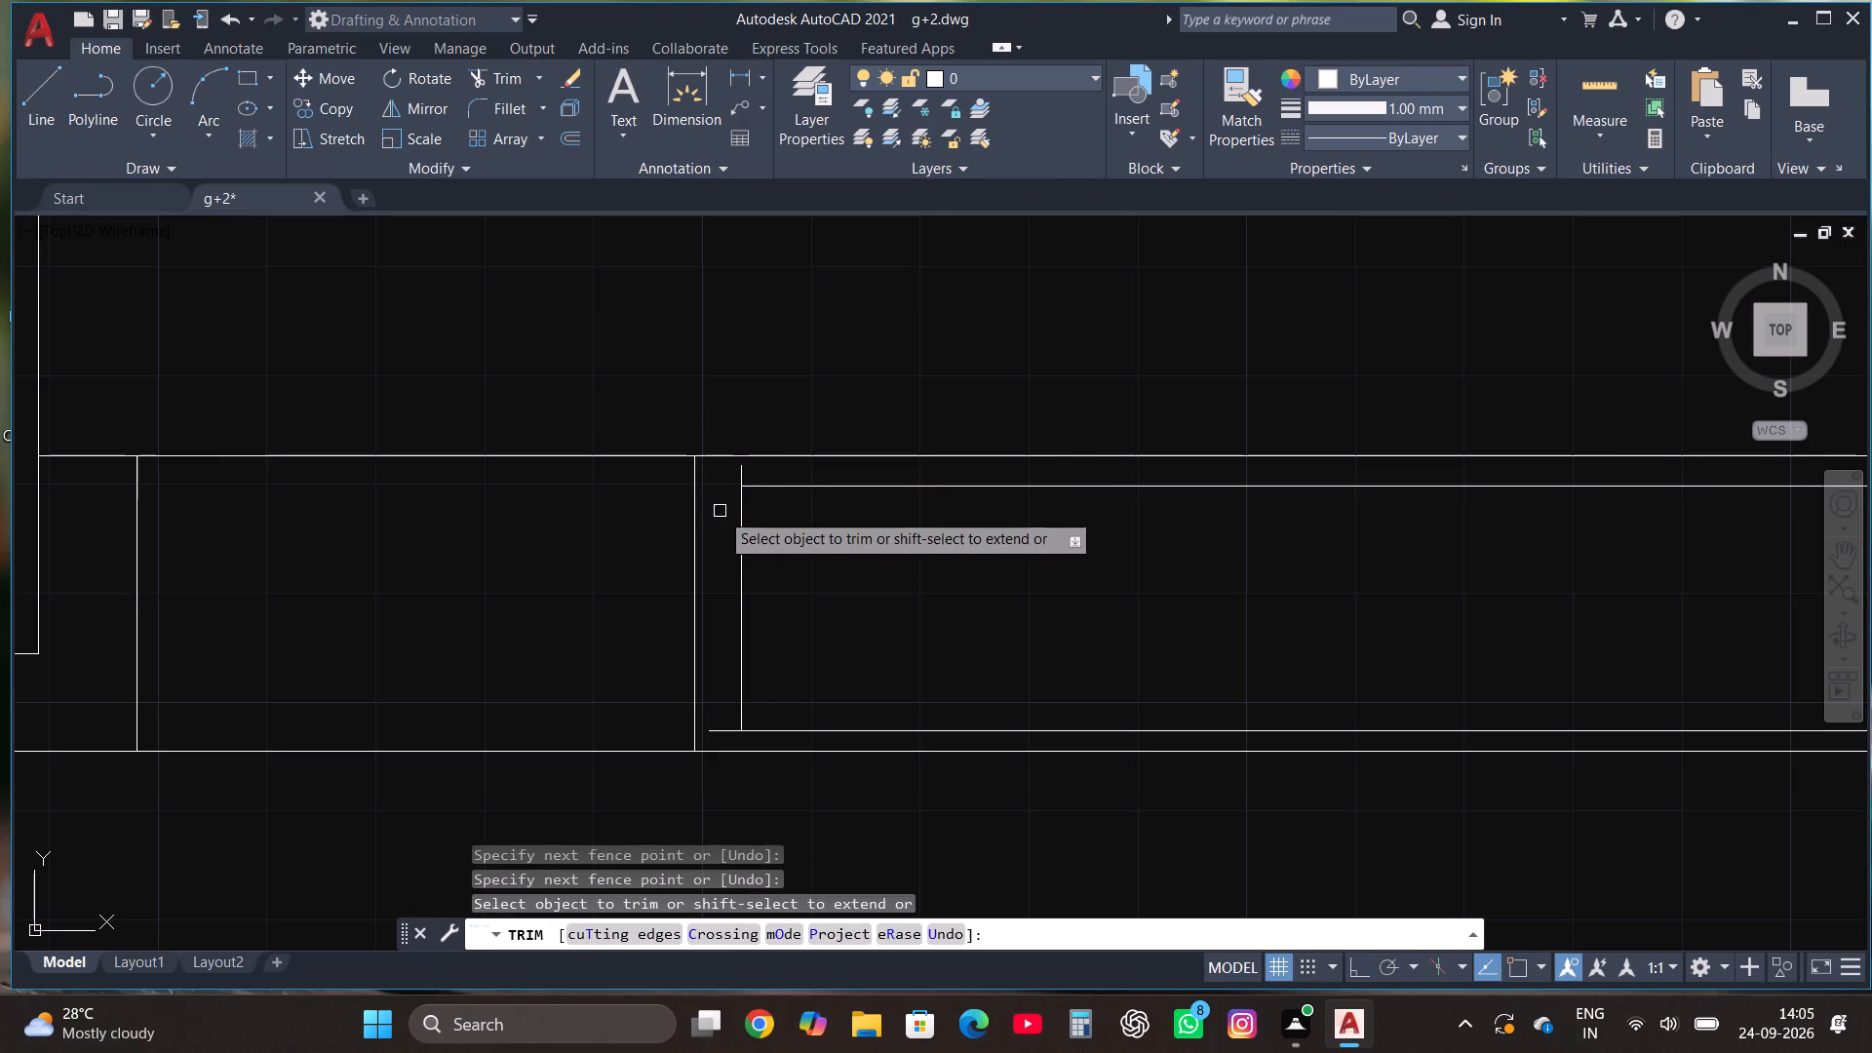
left_click(748, 469)
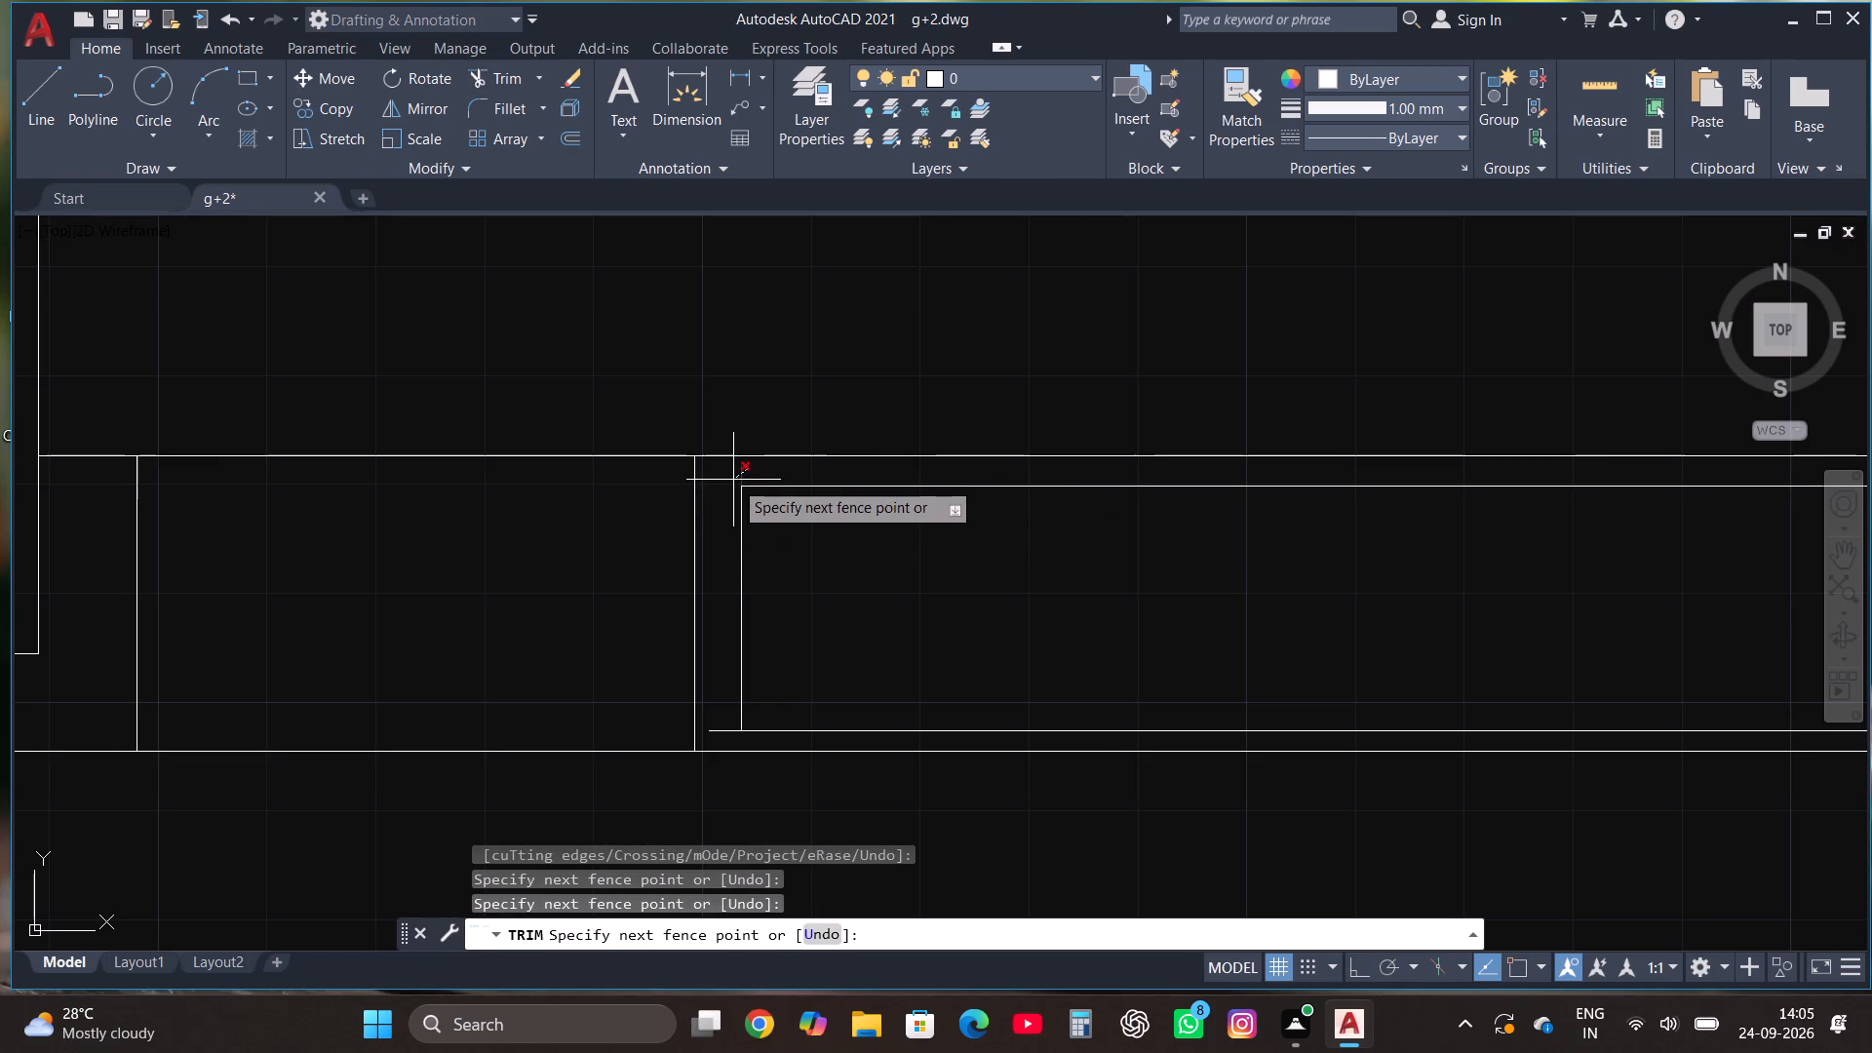
left_click(733, 480)
left_click(722, 728)
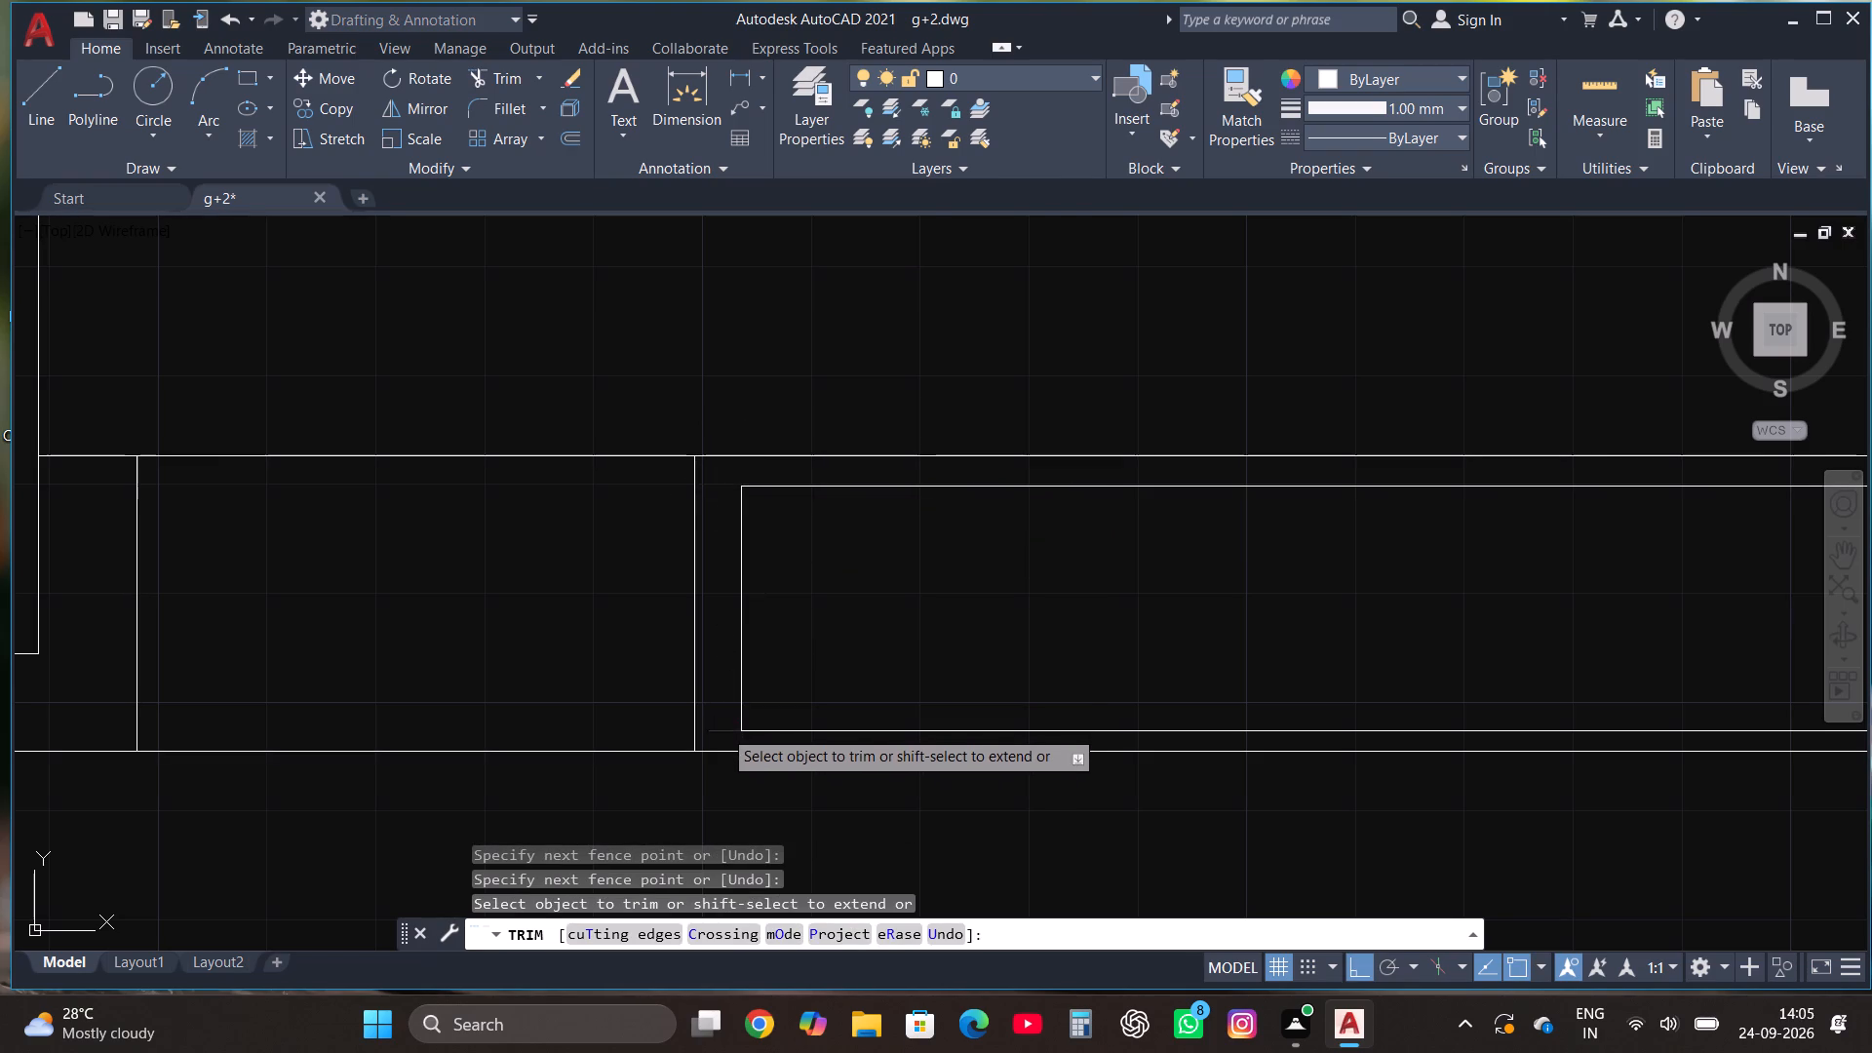
key("Escape")
Move the narrow porch rectangle's lower edge up about 1", away from the outer wall line.
scroll(705, 649, "down", 3)
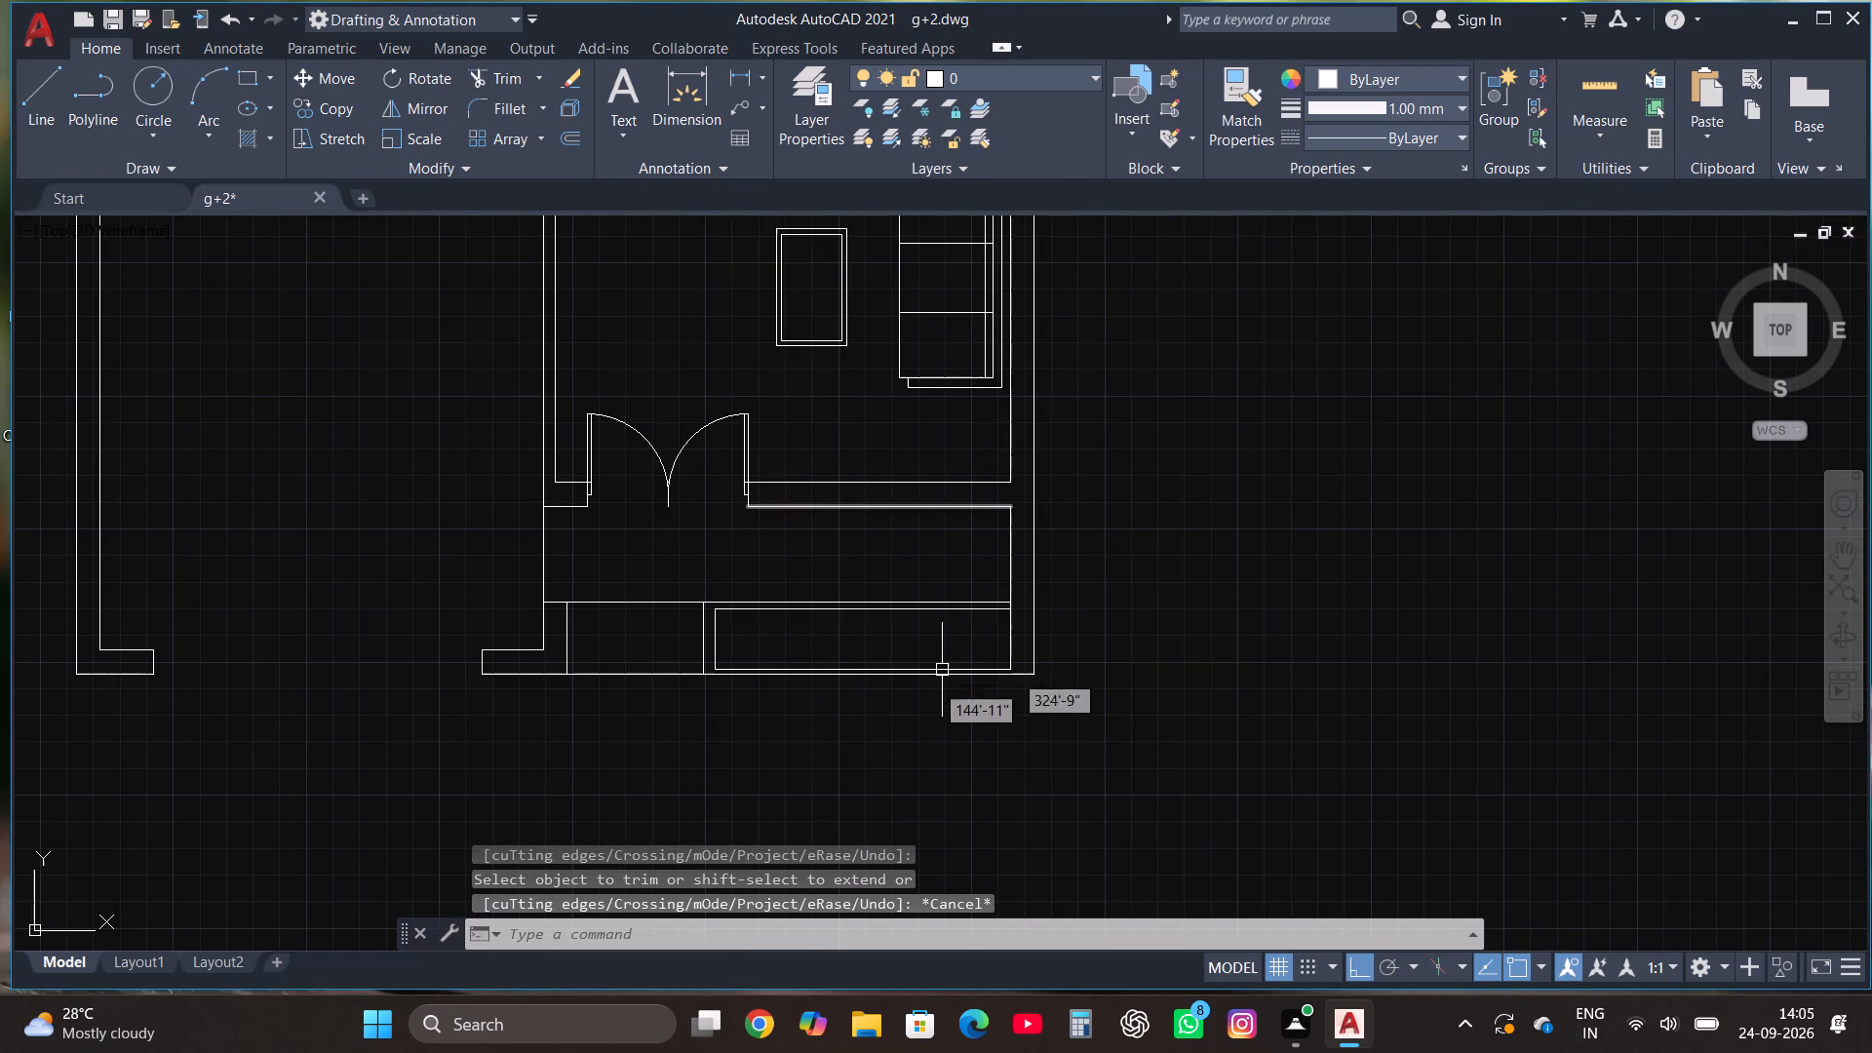
scroll(907, 682, "up", 1)
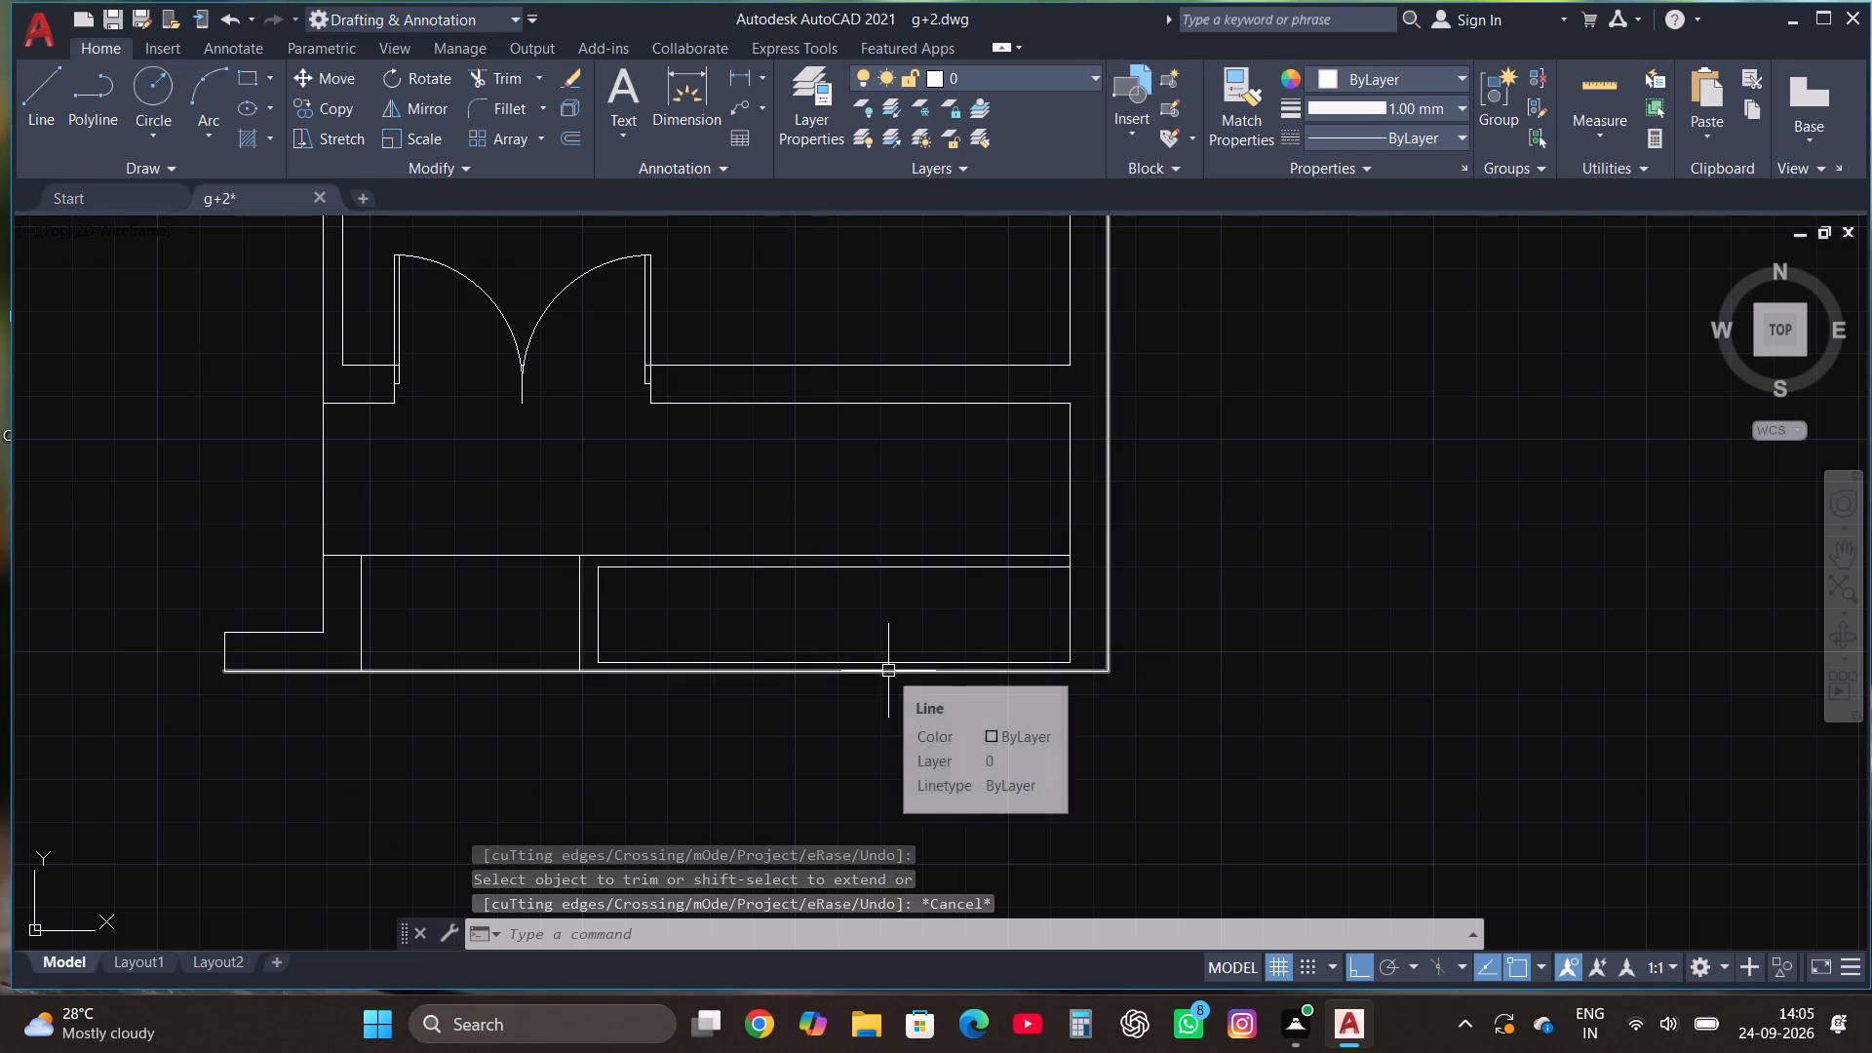
scroll(930, 731, "down", 1)
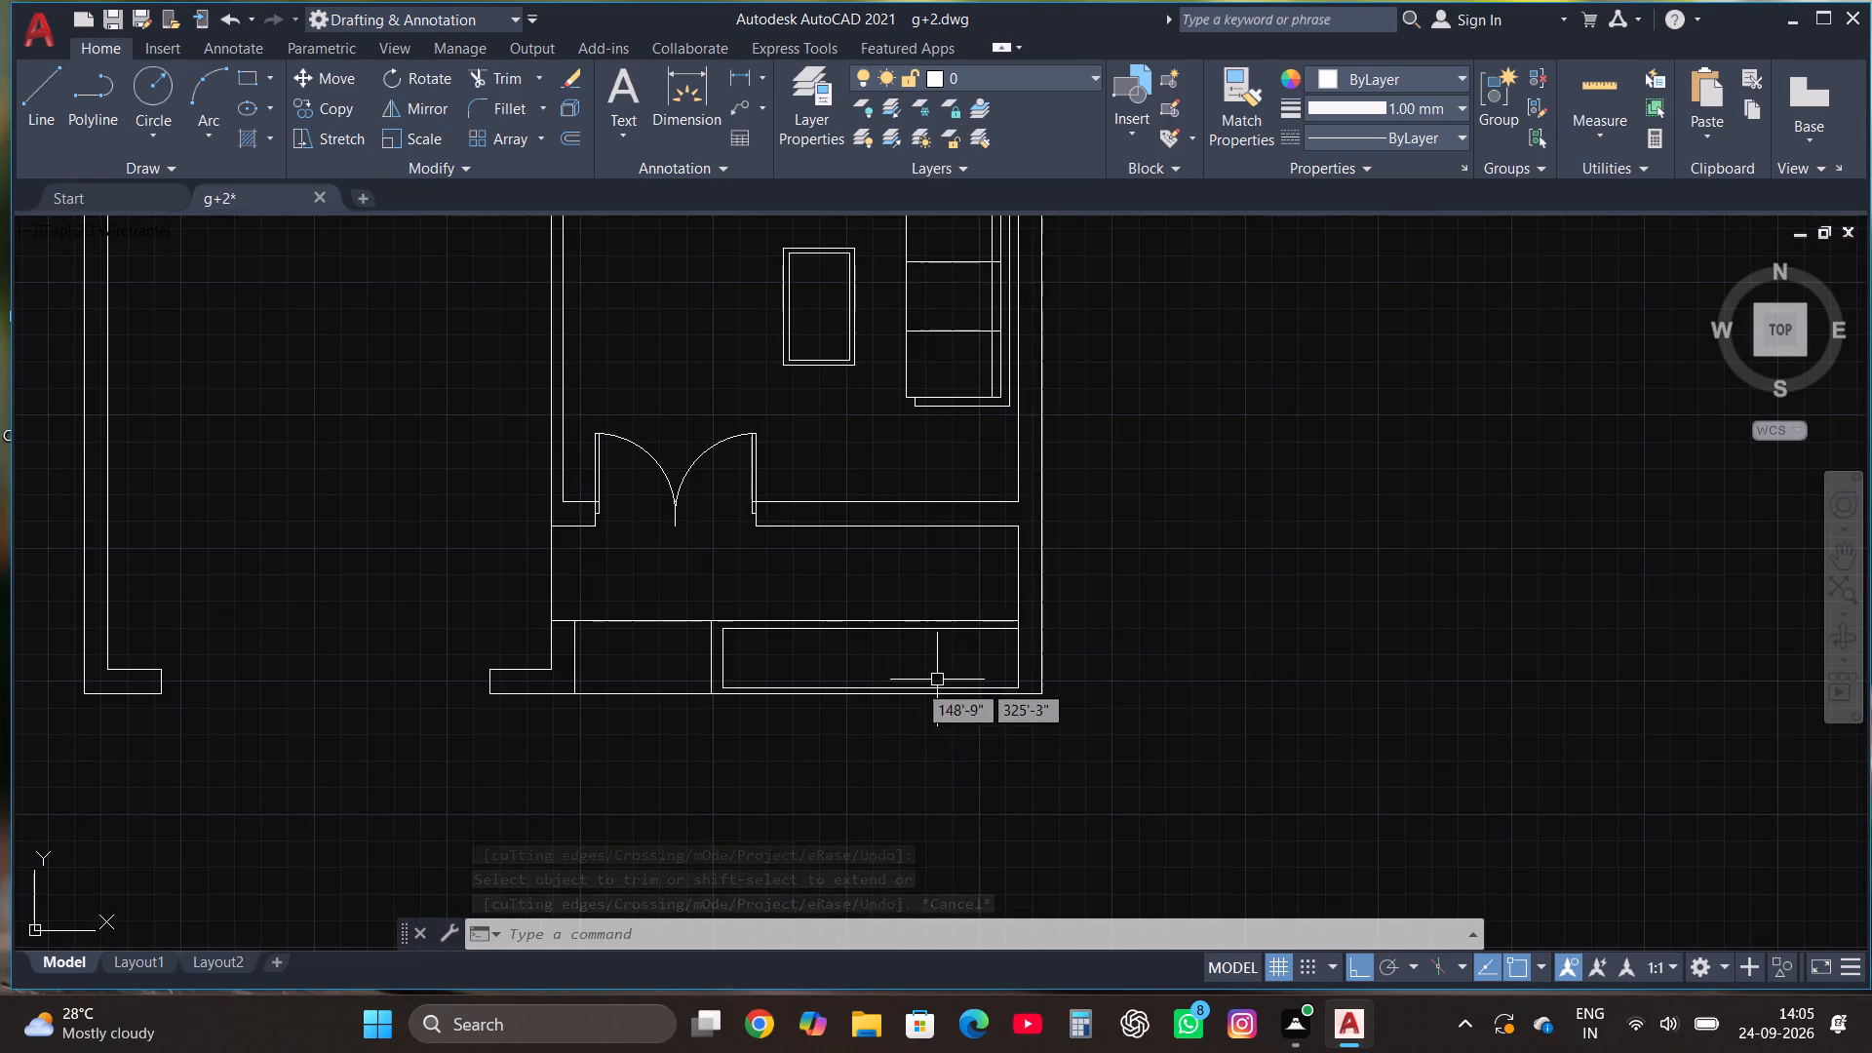
scroll(877, 693, "up", 2)
left_click(838, 685)
scroll(797, 711, "up", 2)
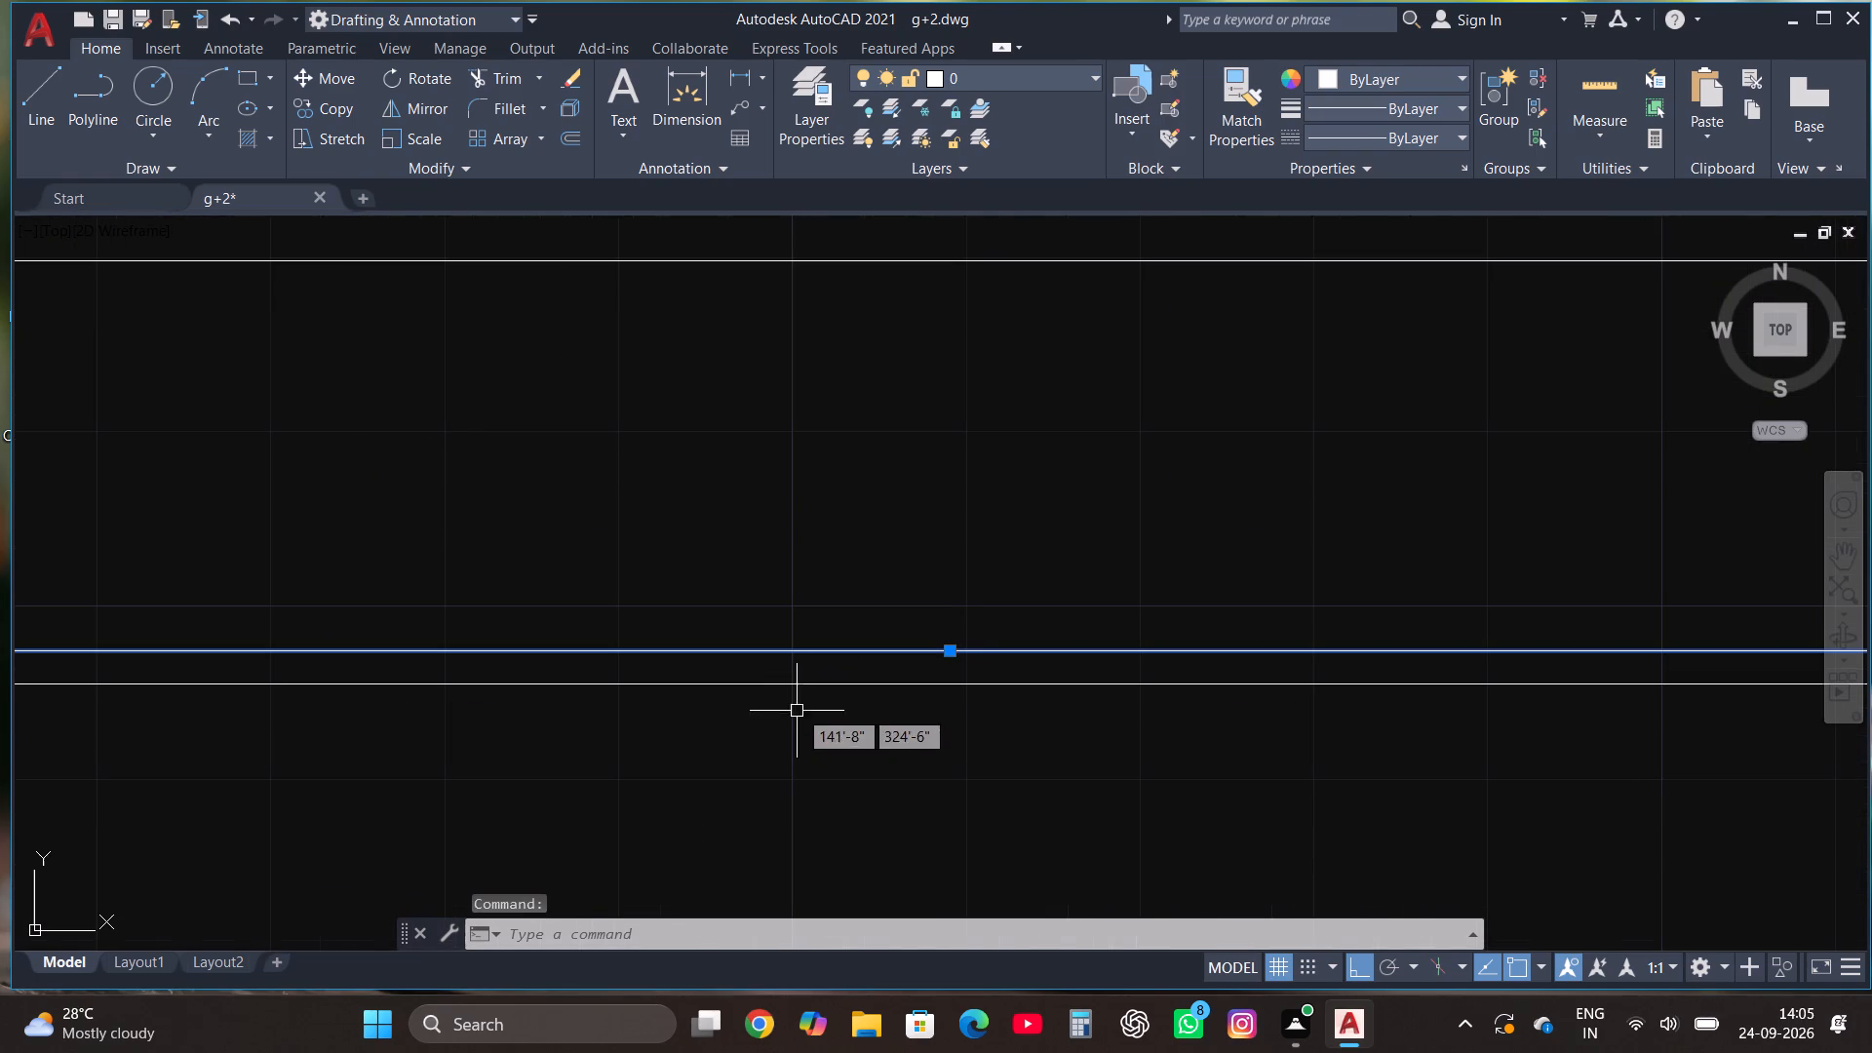
left_click(953, 653)
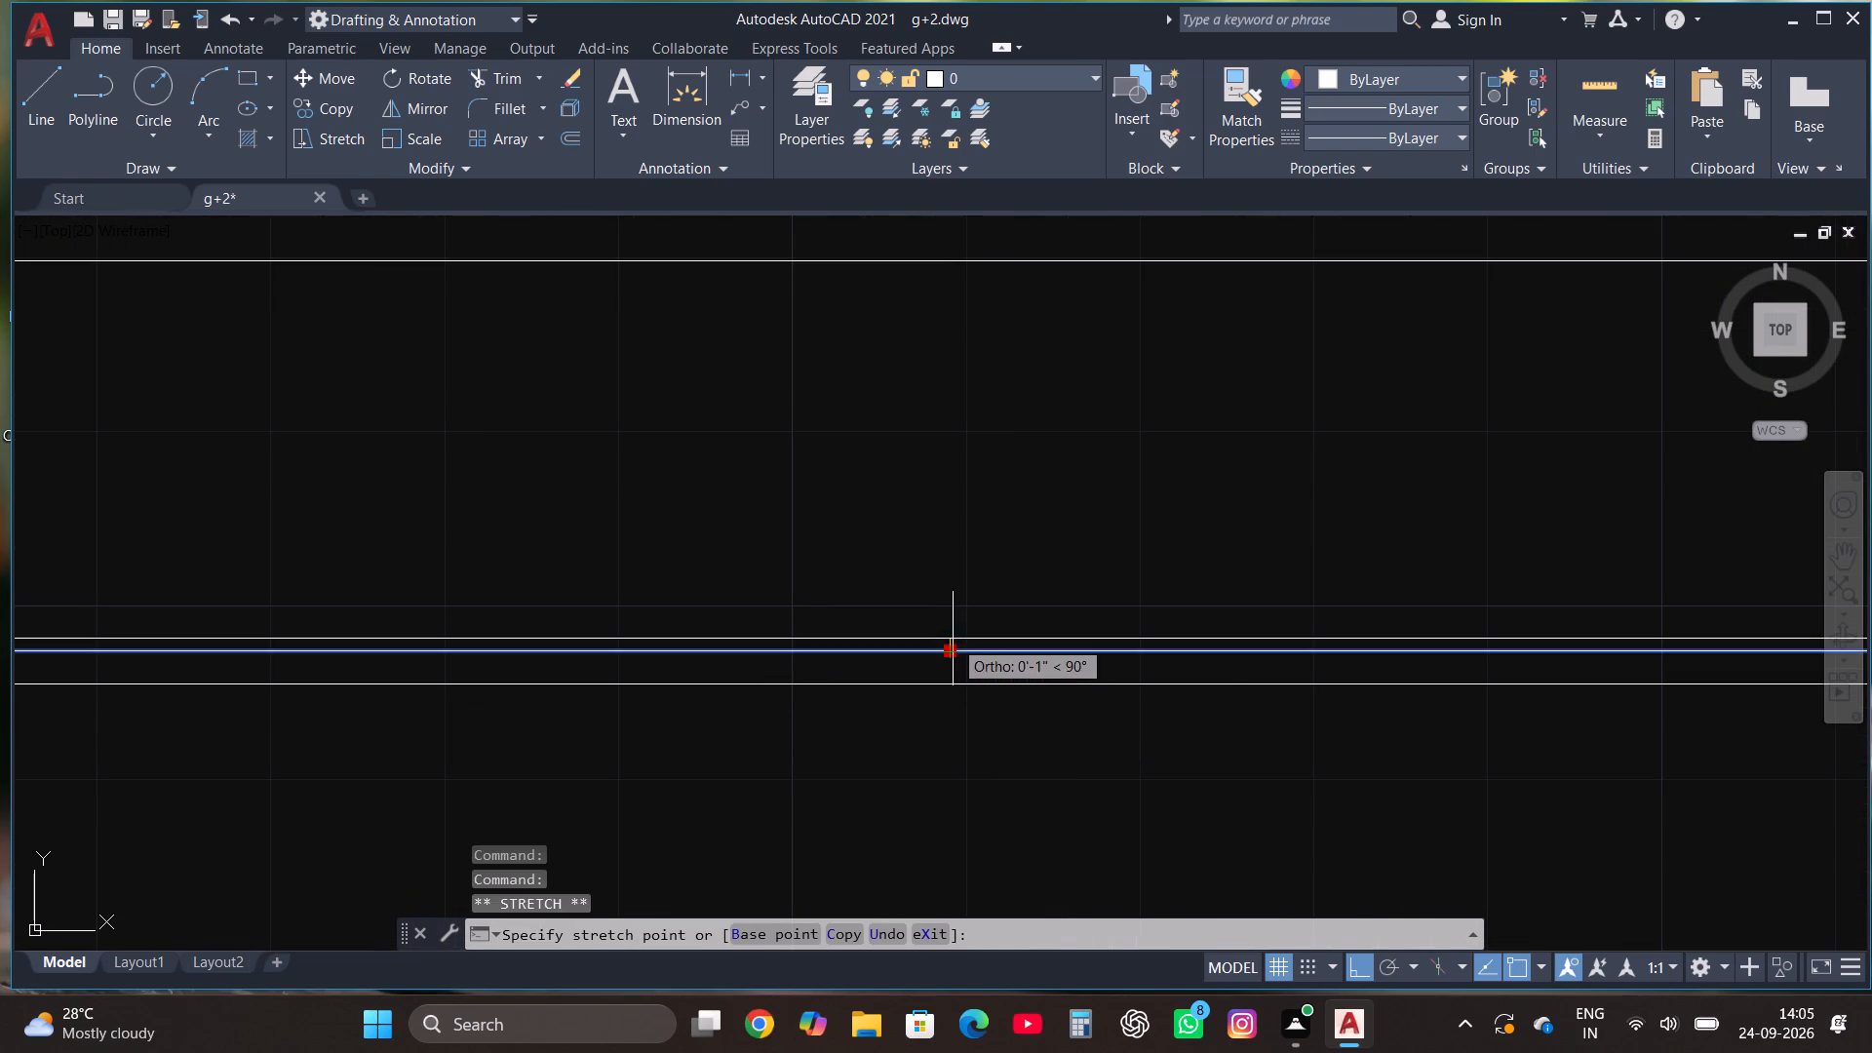
left_click(953, 639)
scroll(941, 689, "down", 2)
scroll(706, 732, "up", 1)
key("Escape")
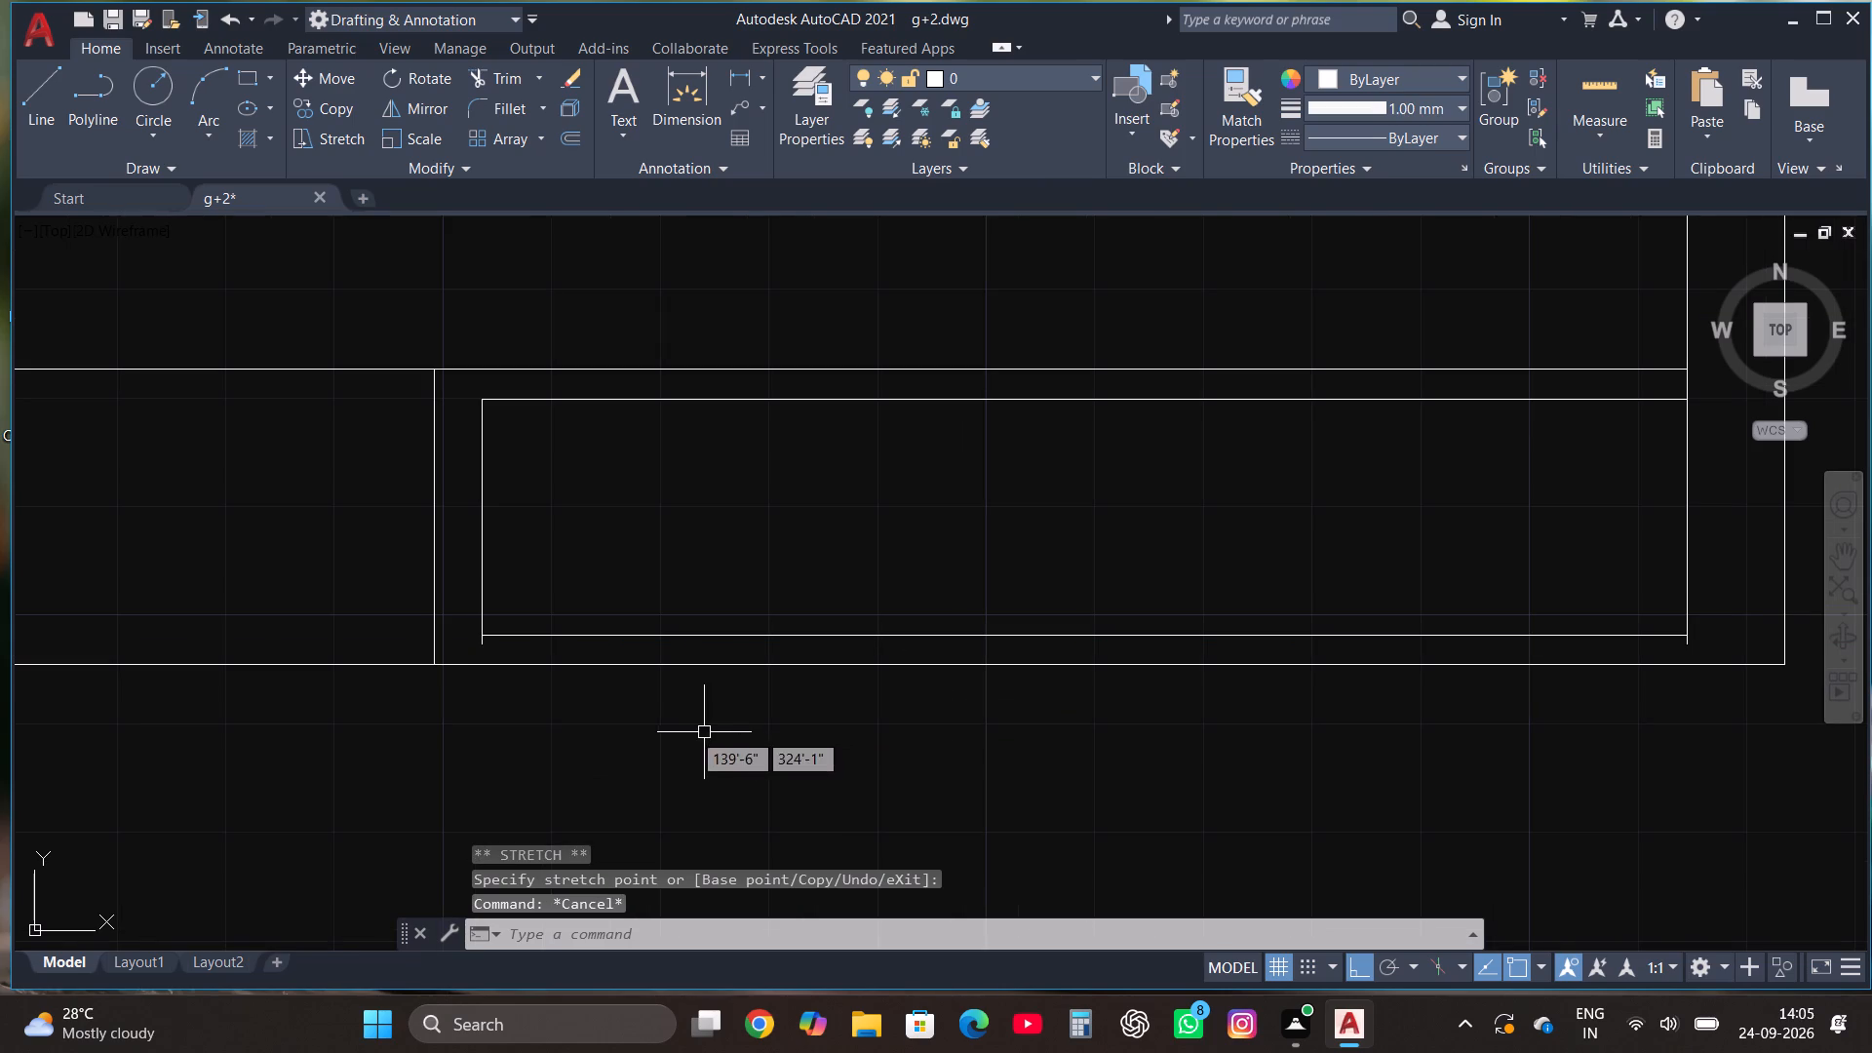
Trim the ends of both vertical edges that project below the narrow rectangle's raised lower edge.
scroll(555, 610, "up", 1)
left_click(507, 76)
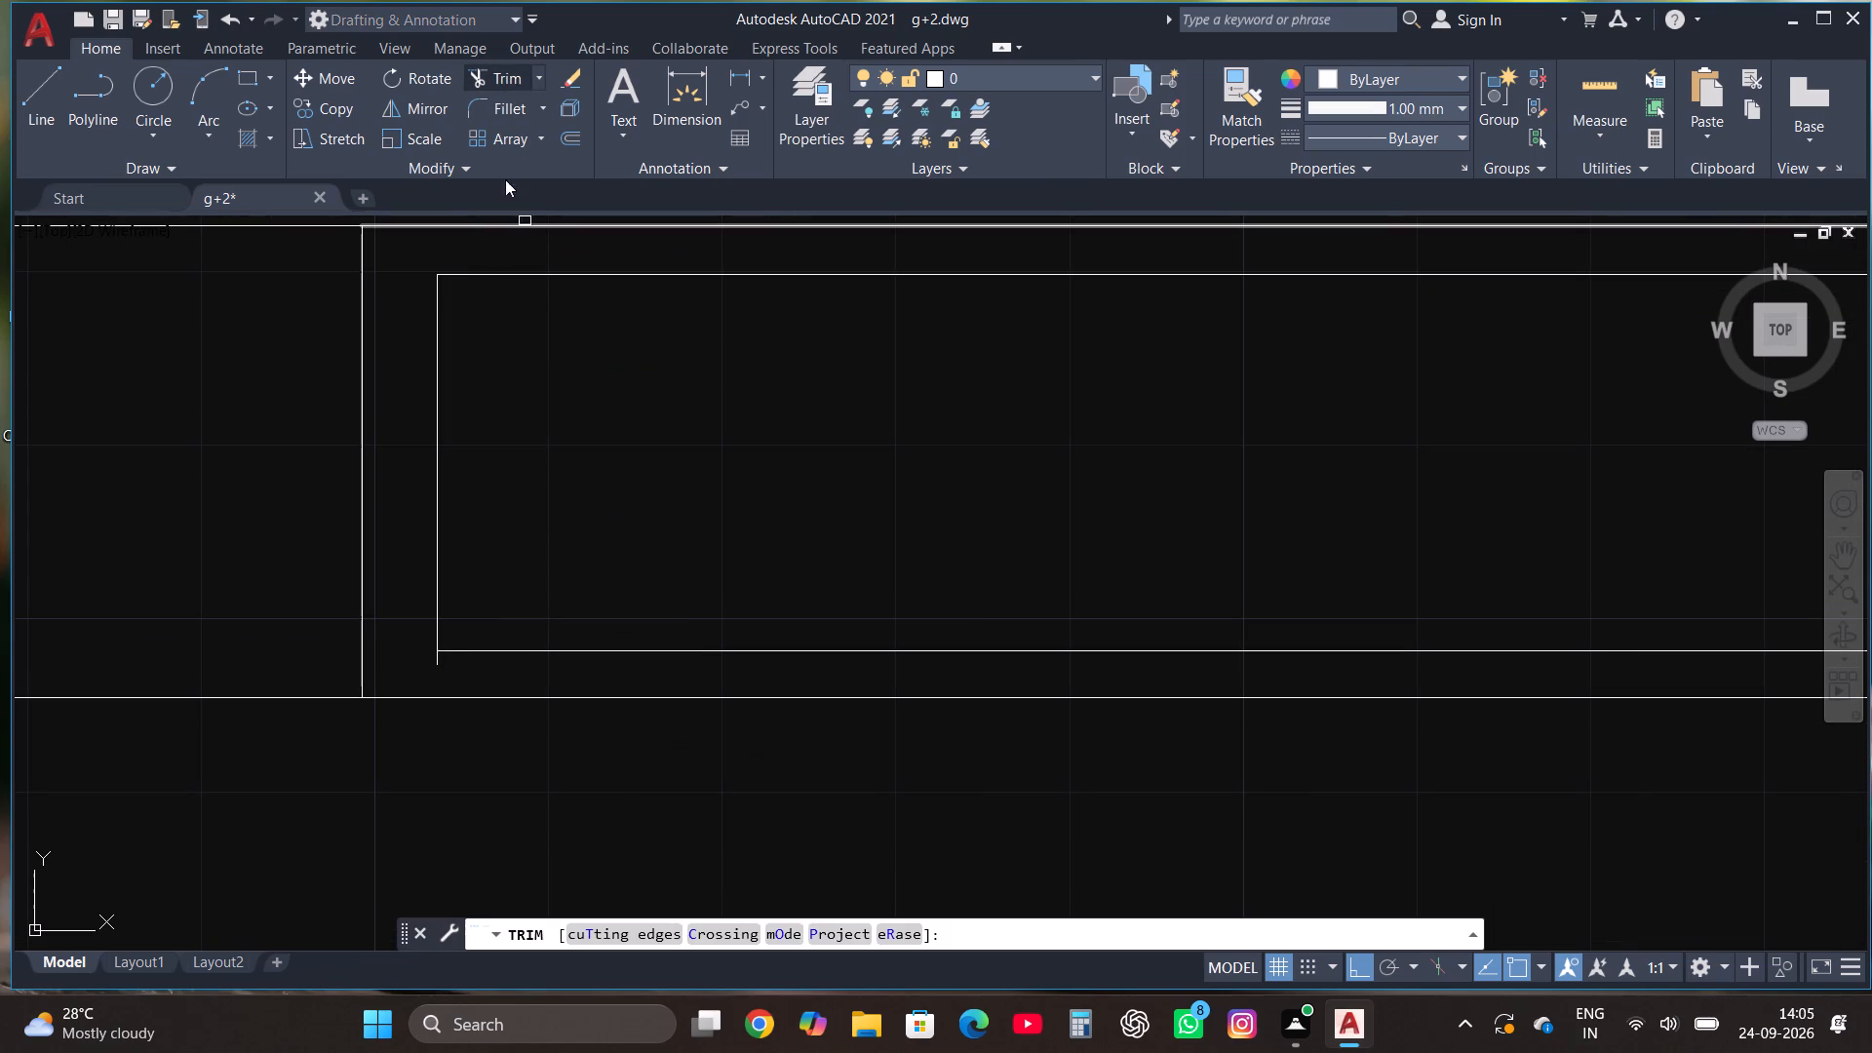
left_click(436, 664)
key("Escape")
scroll(642, 576, "down", 3)
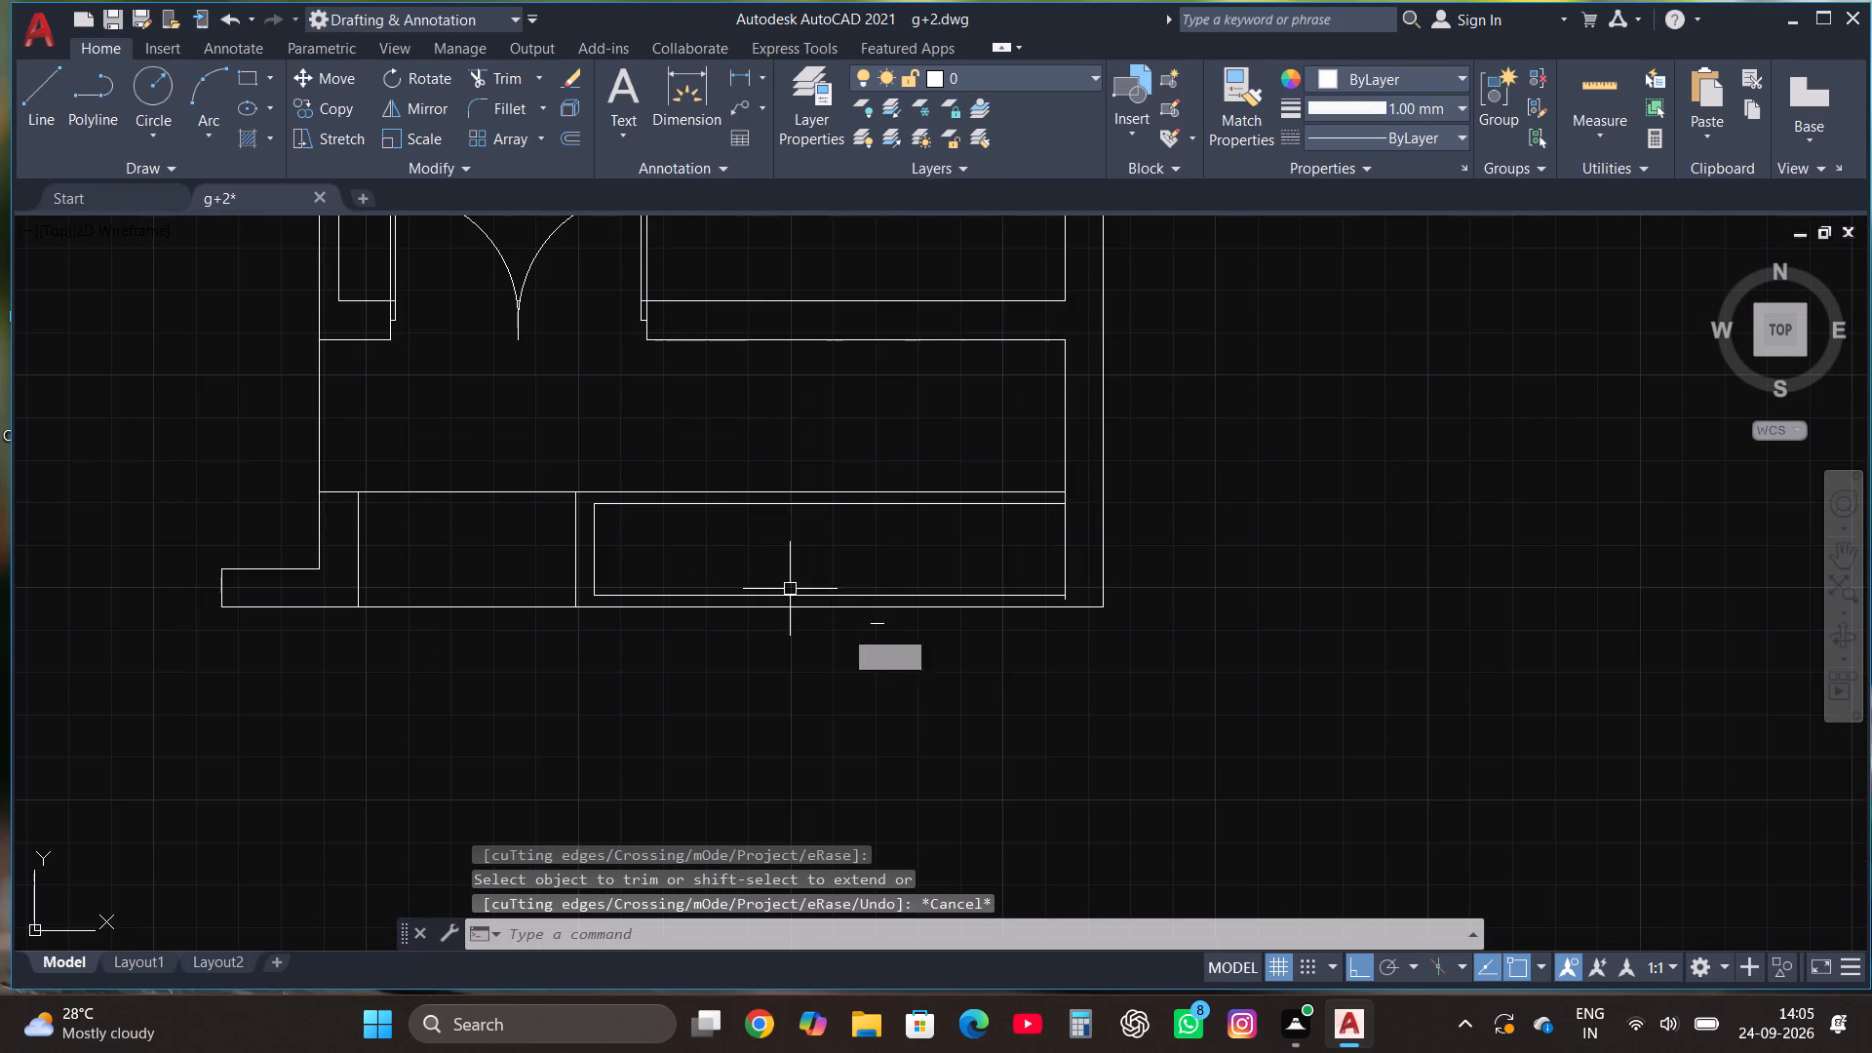
scroll(1072, 579, "up", 2)
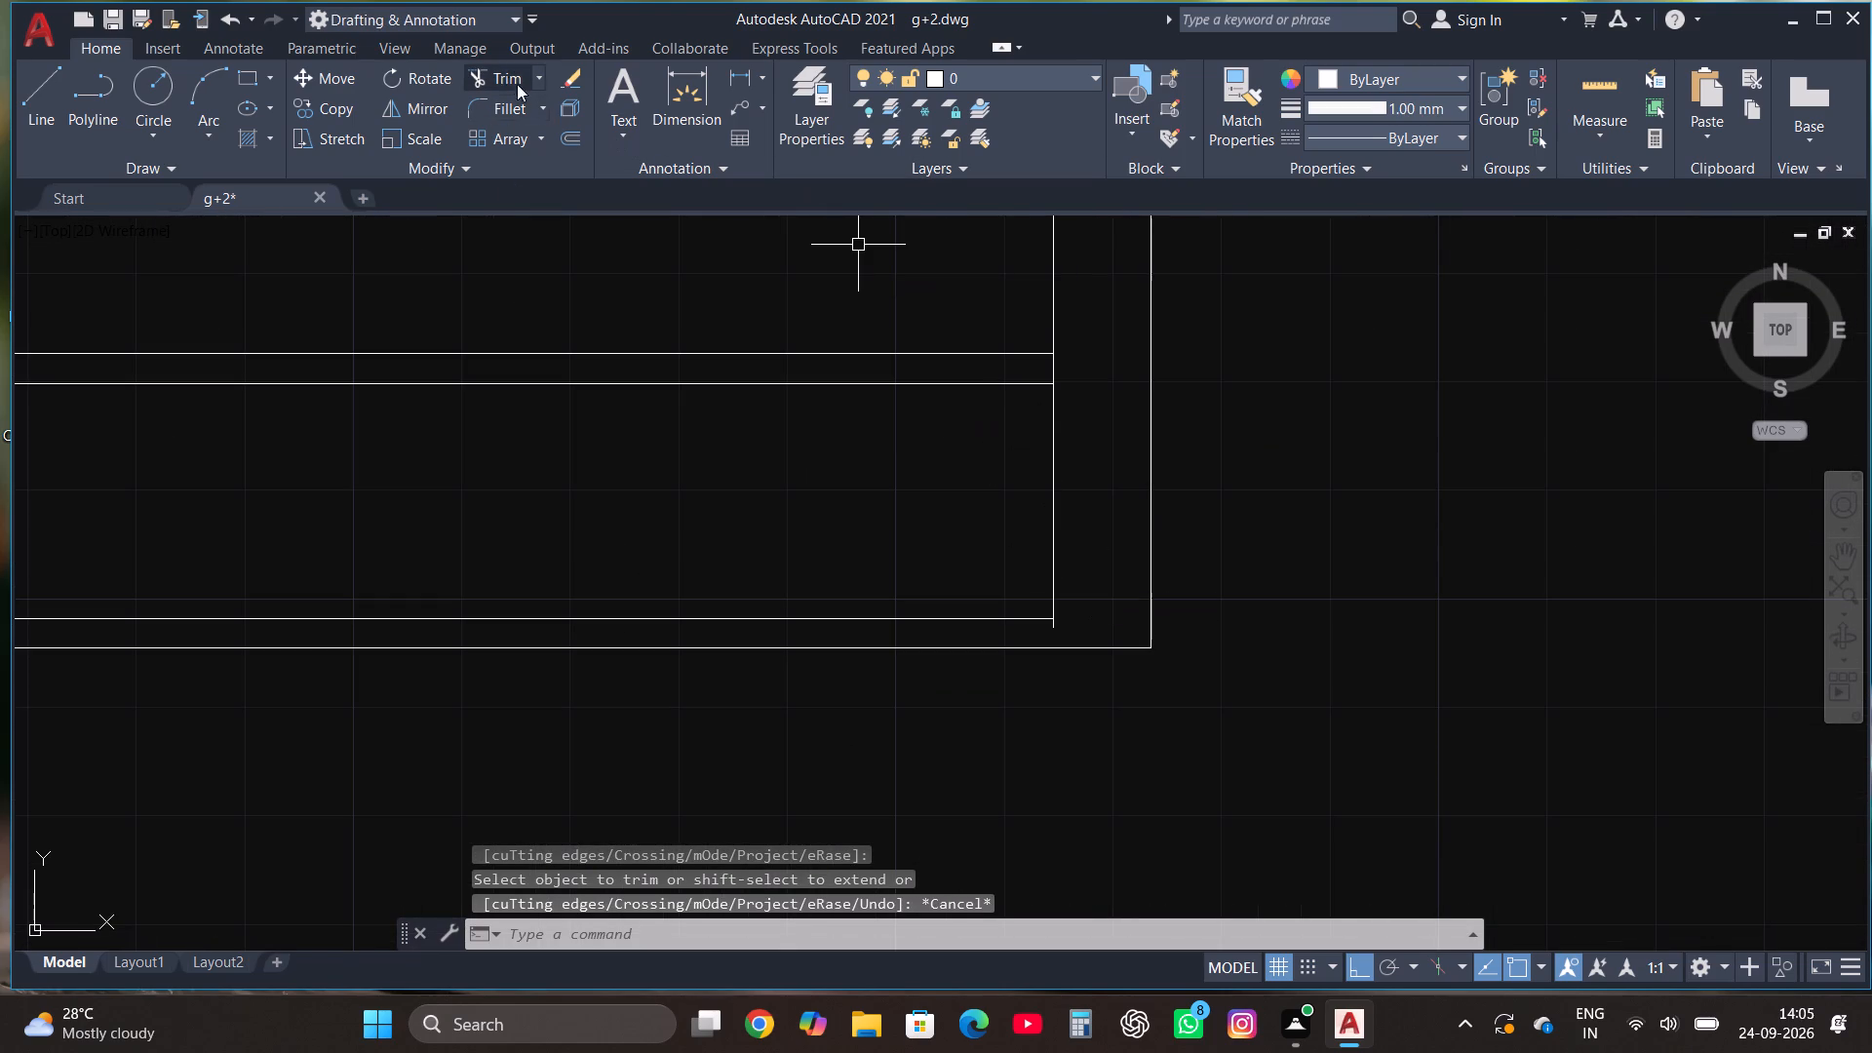
left_click(508, 75)
left_click(1053, 626)
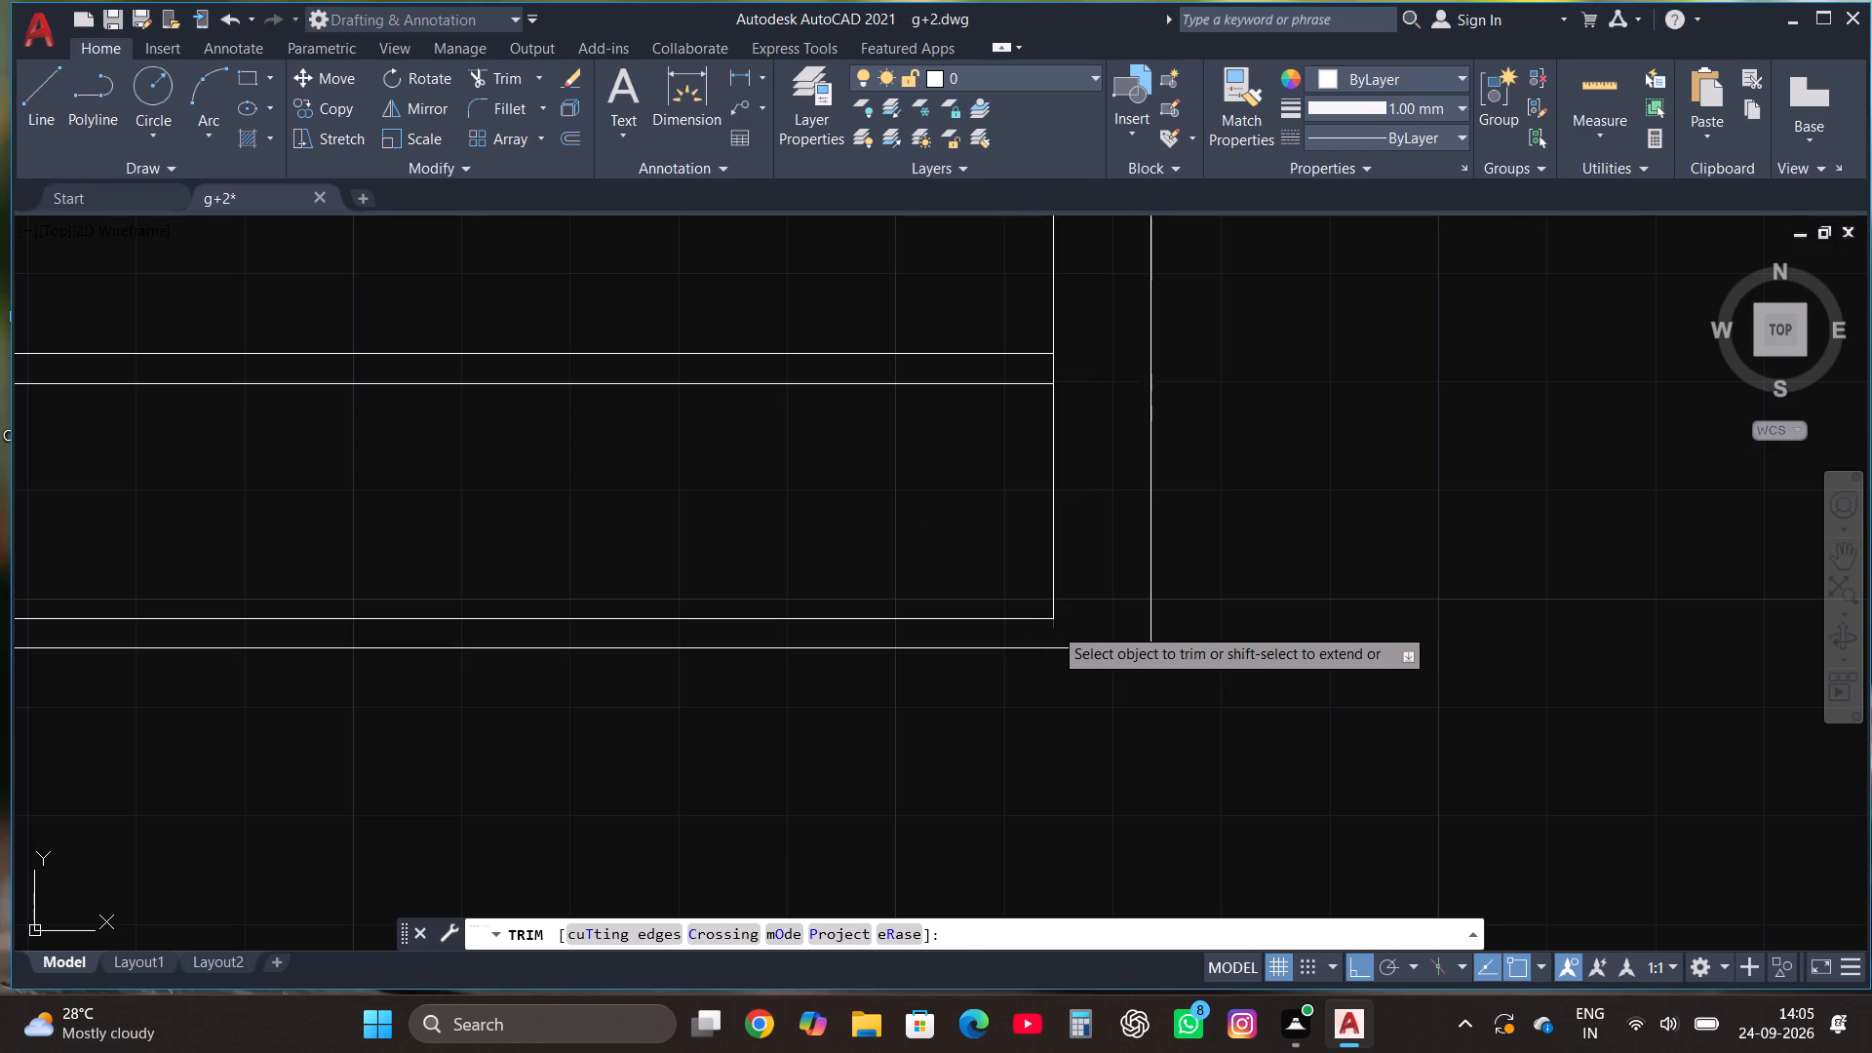
key("Escape")
scroll(1062, 682, "down", 2)
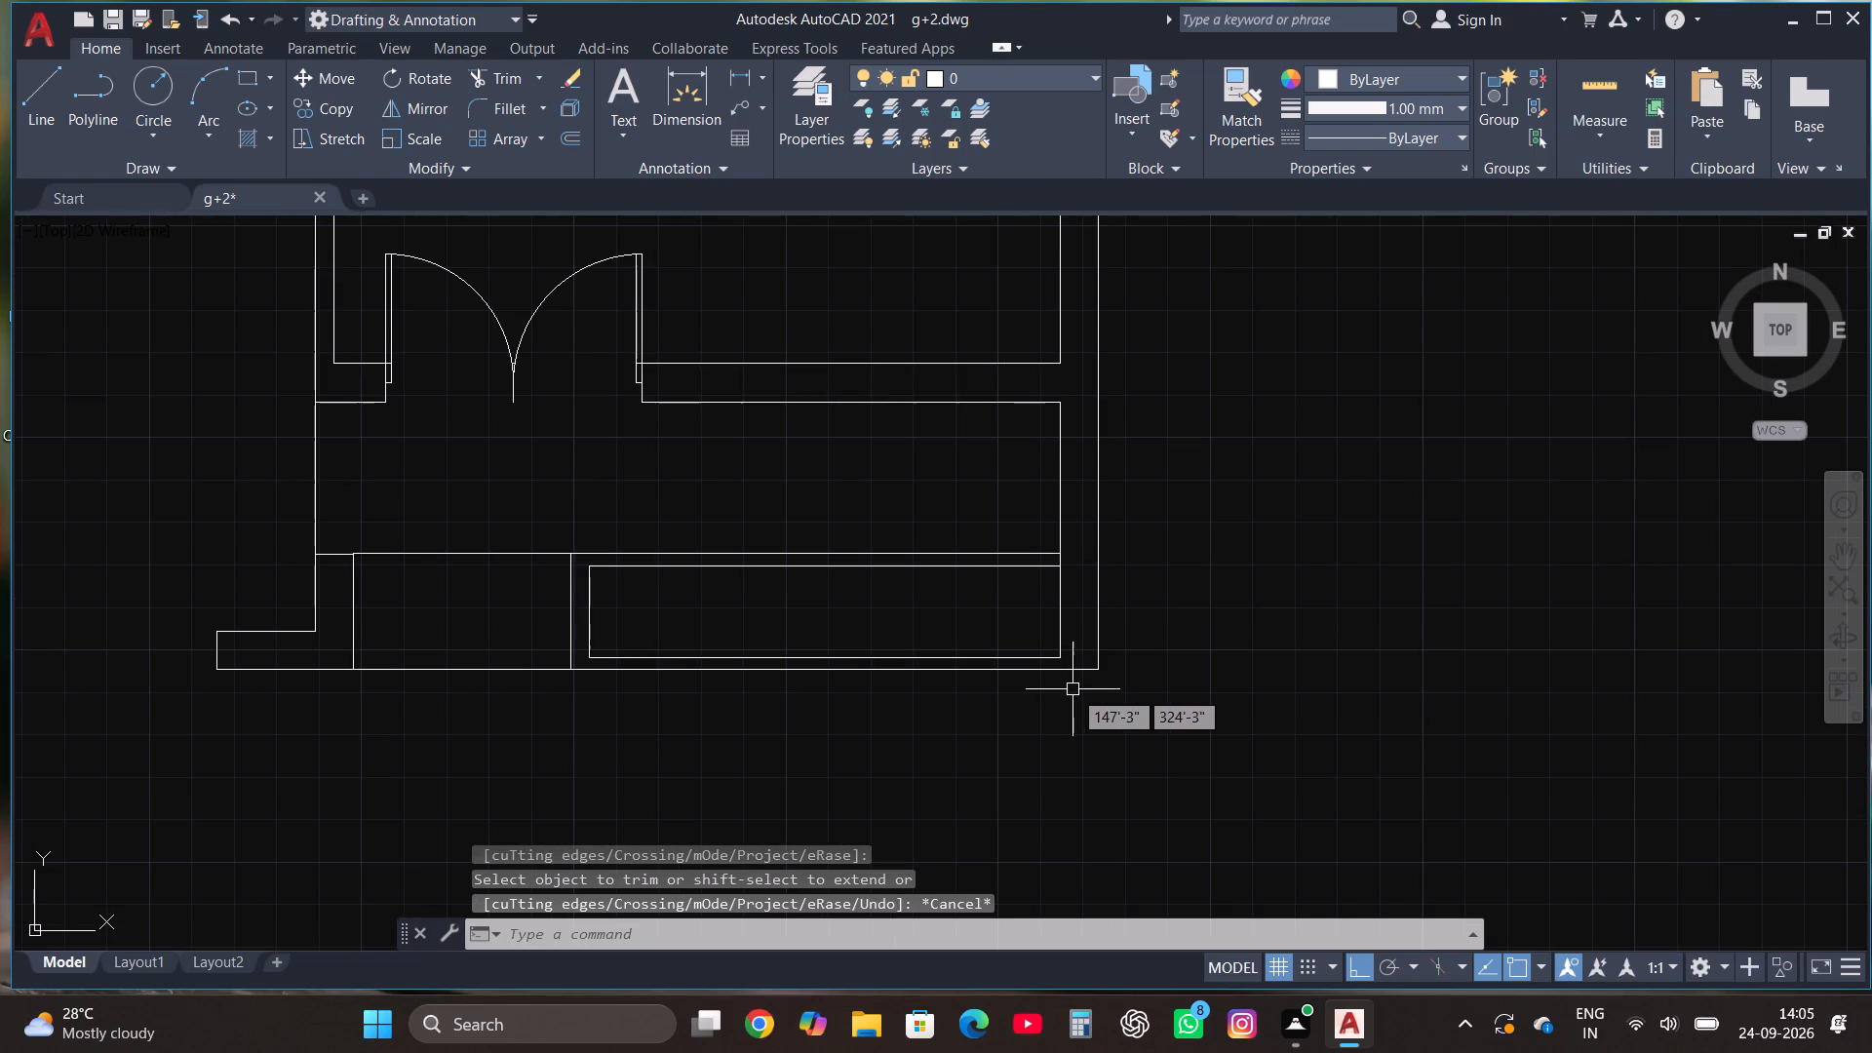
scroll(1145, 694, "down", 1)
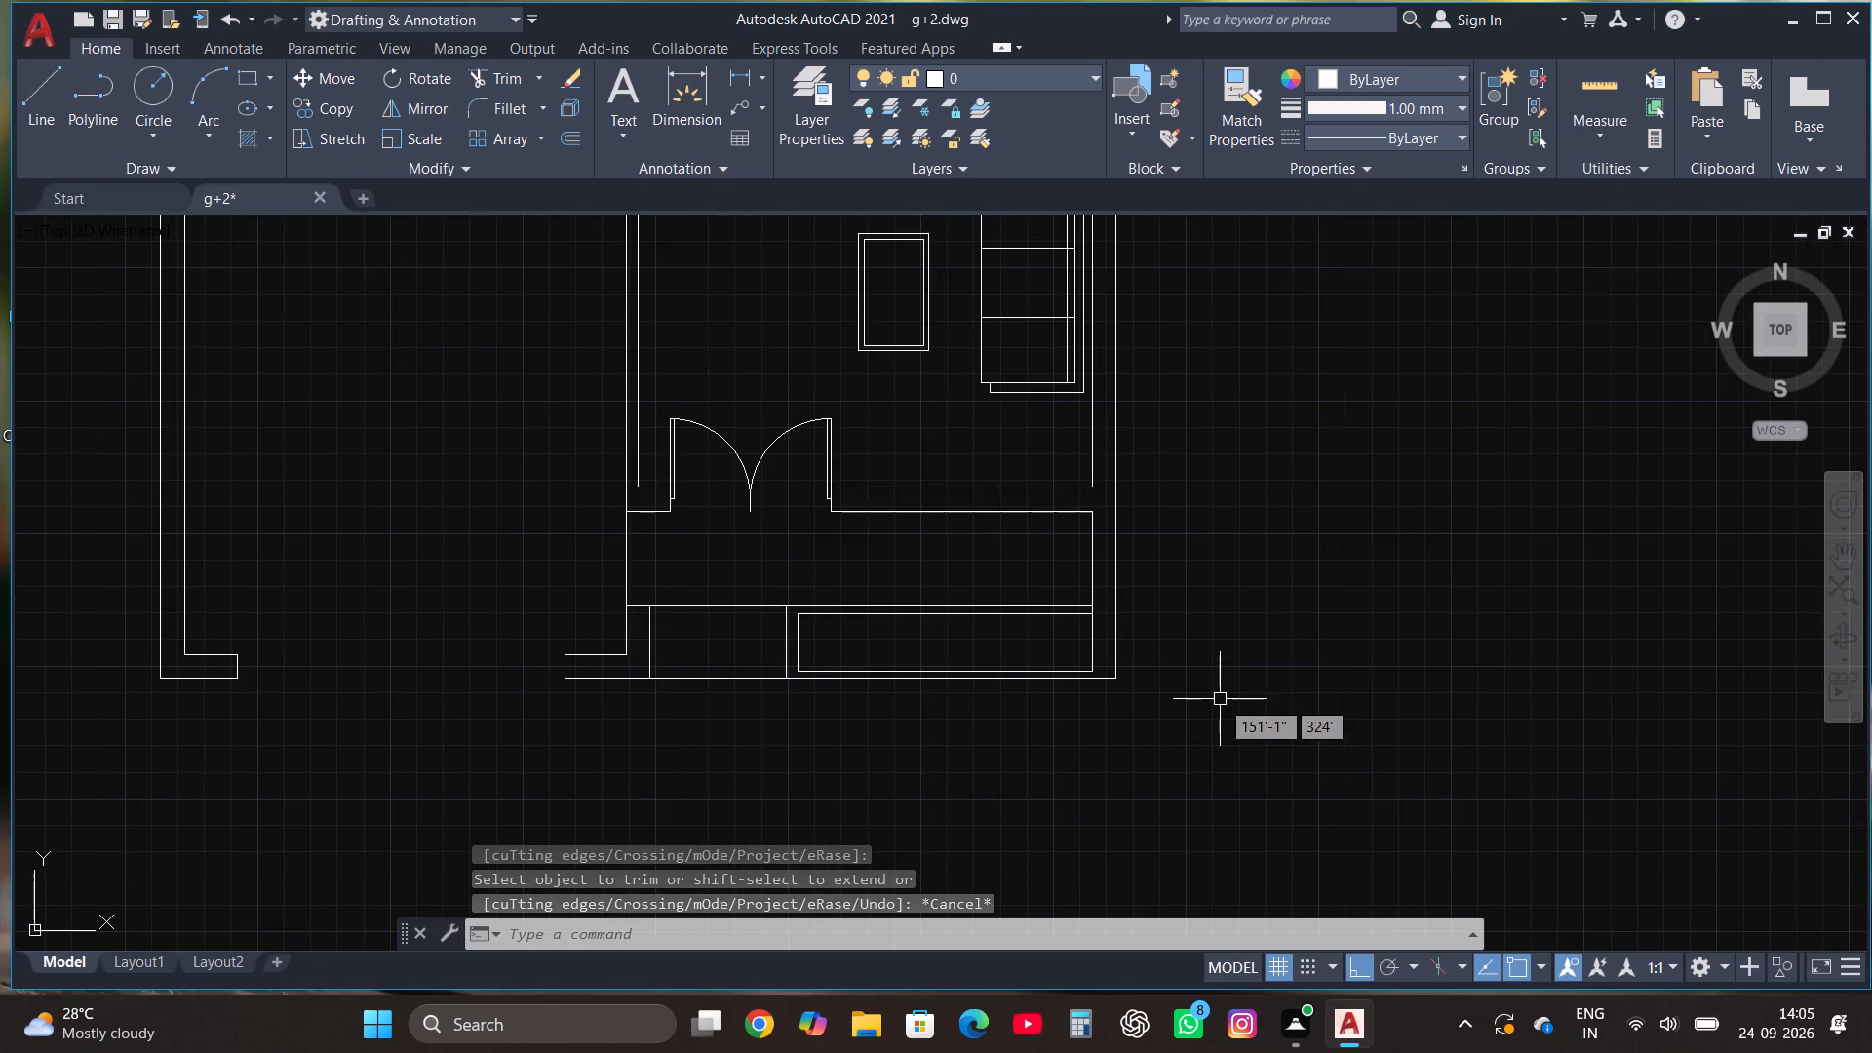
scroll(1229, 710, "down", 2)
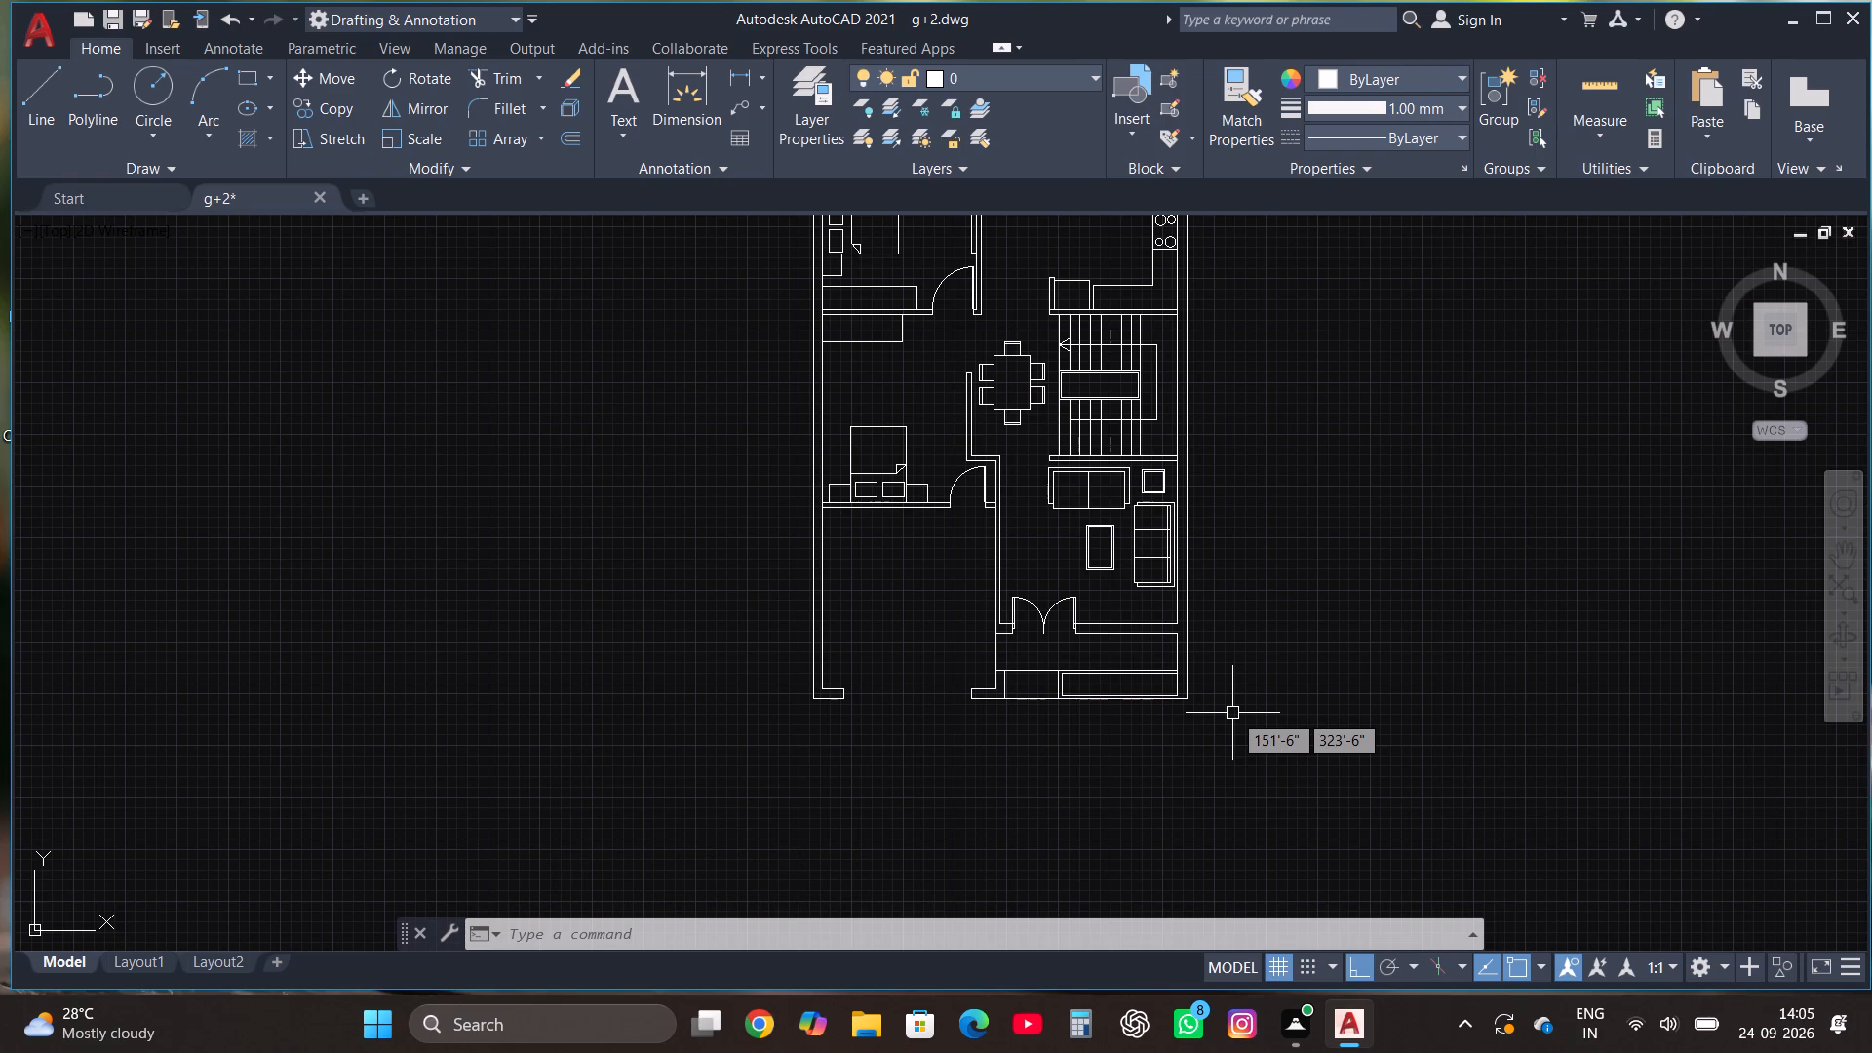
Draw a horizontal line about 10'-10" long along the outer wall line, closing the opening at the front room's lower side.
scroll(1002, 706, "up", 1)
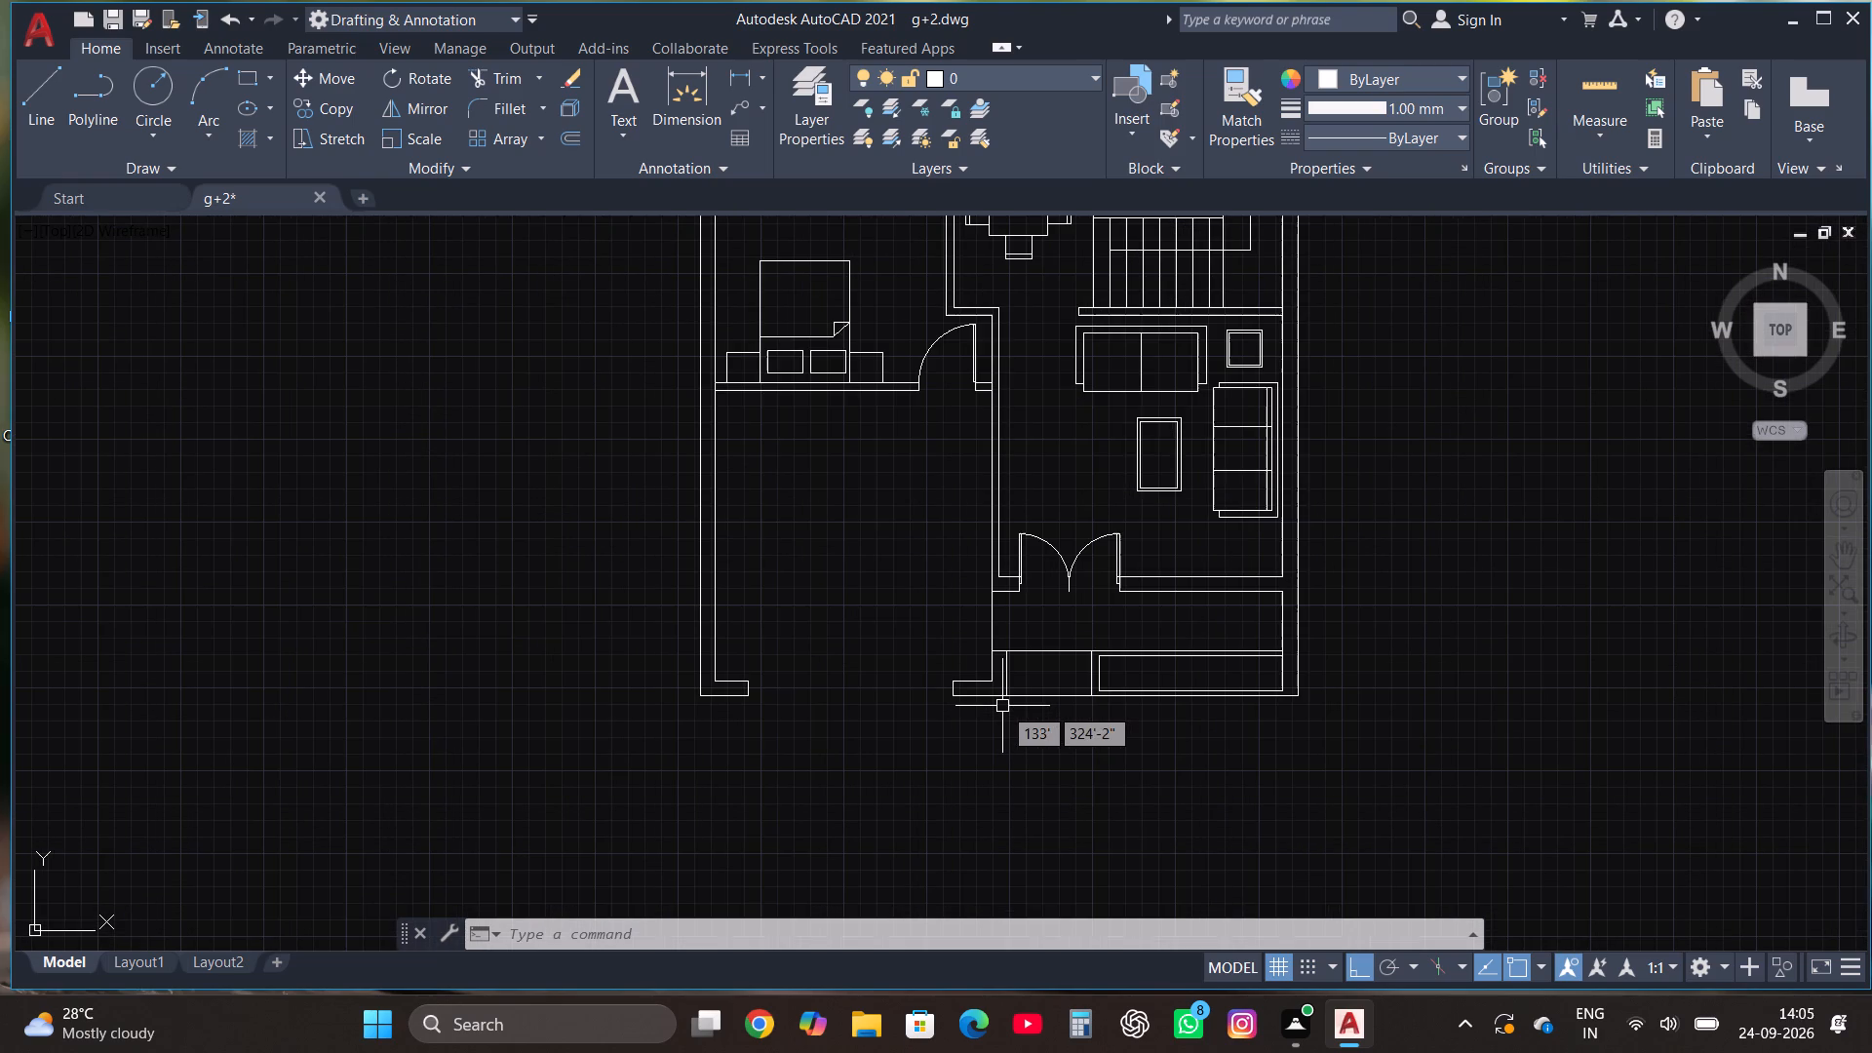
left_click(52, 87)
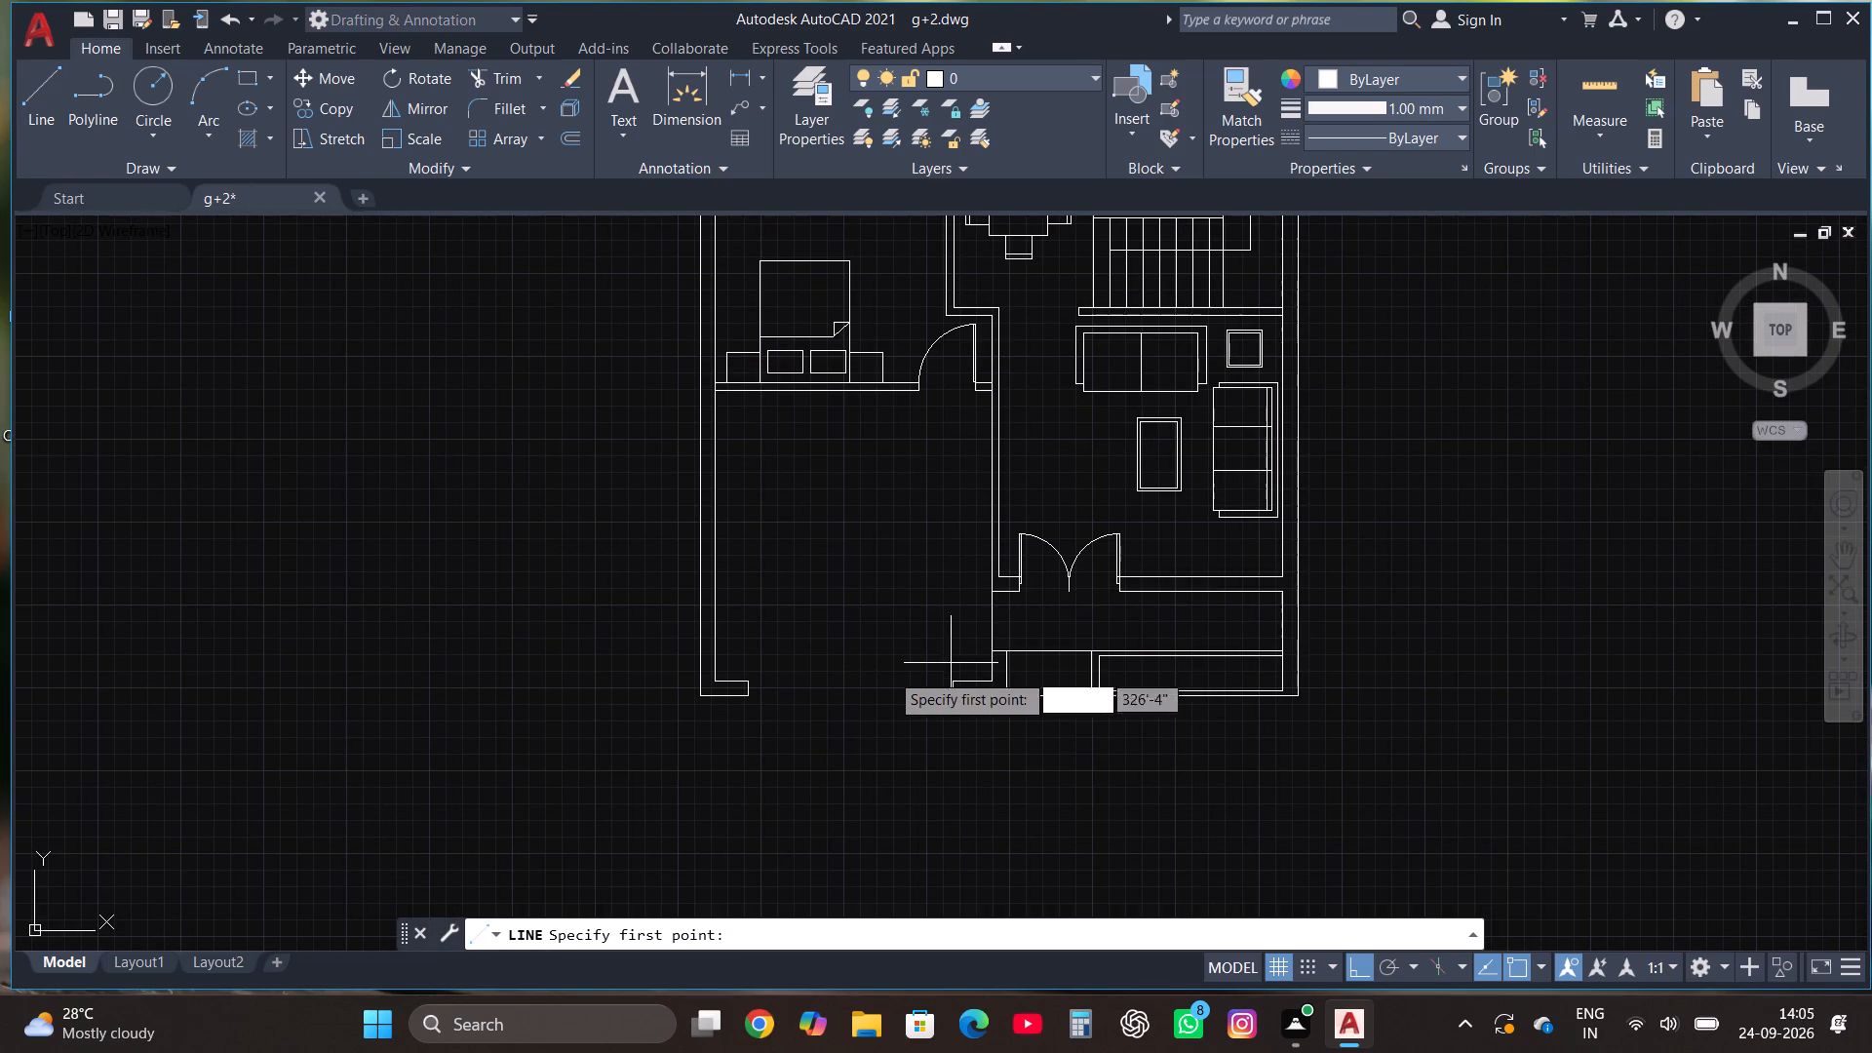
left_click(744, 694)
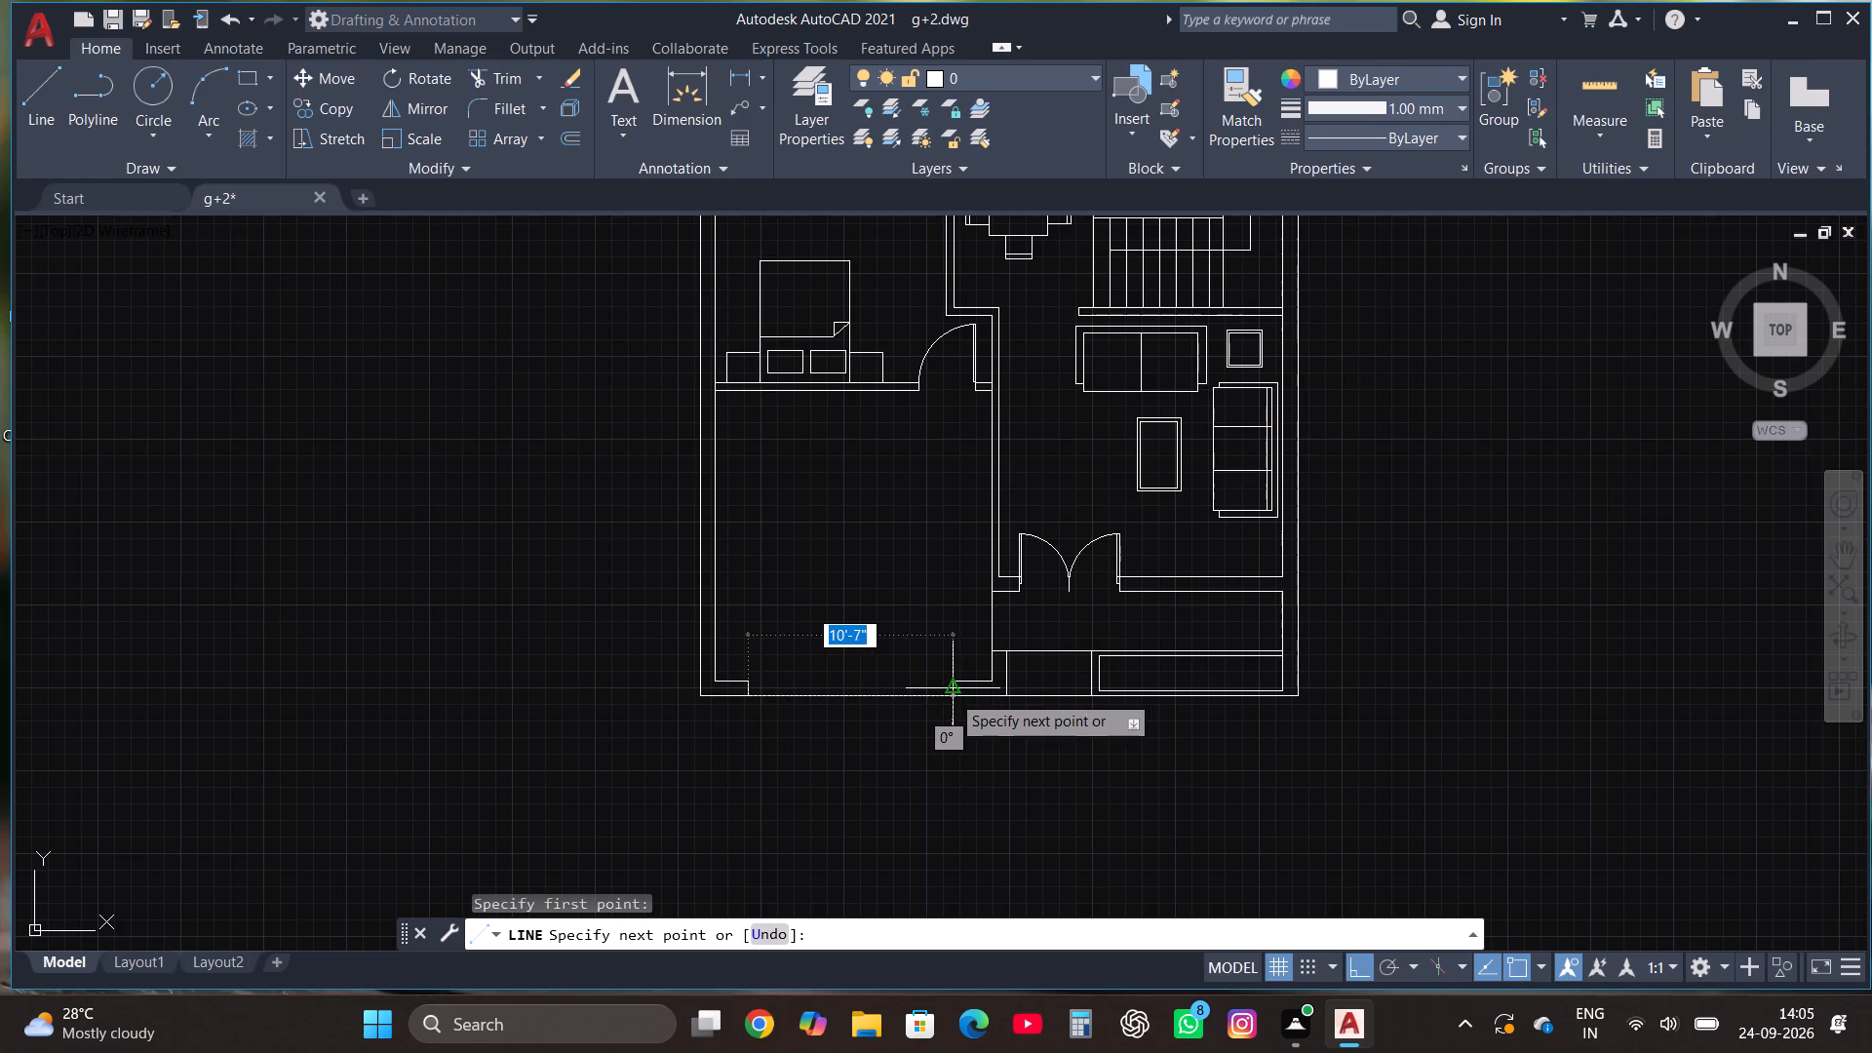
scroll(946, 693, "up", 3)
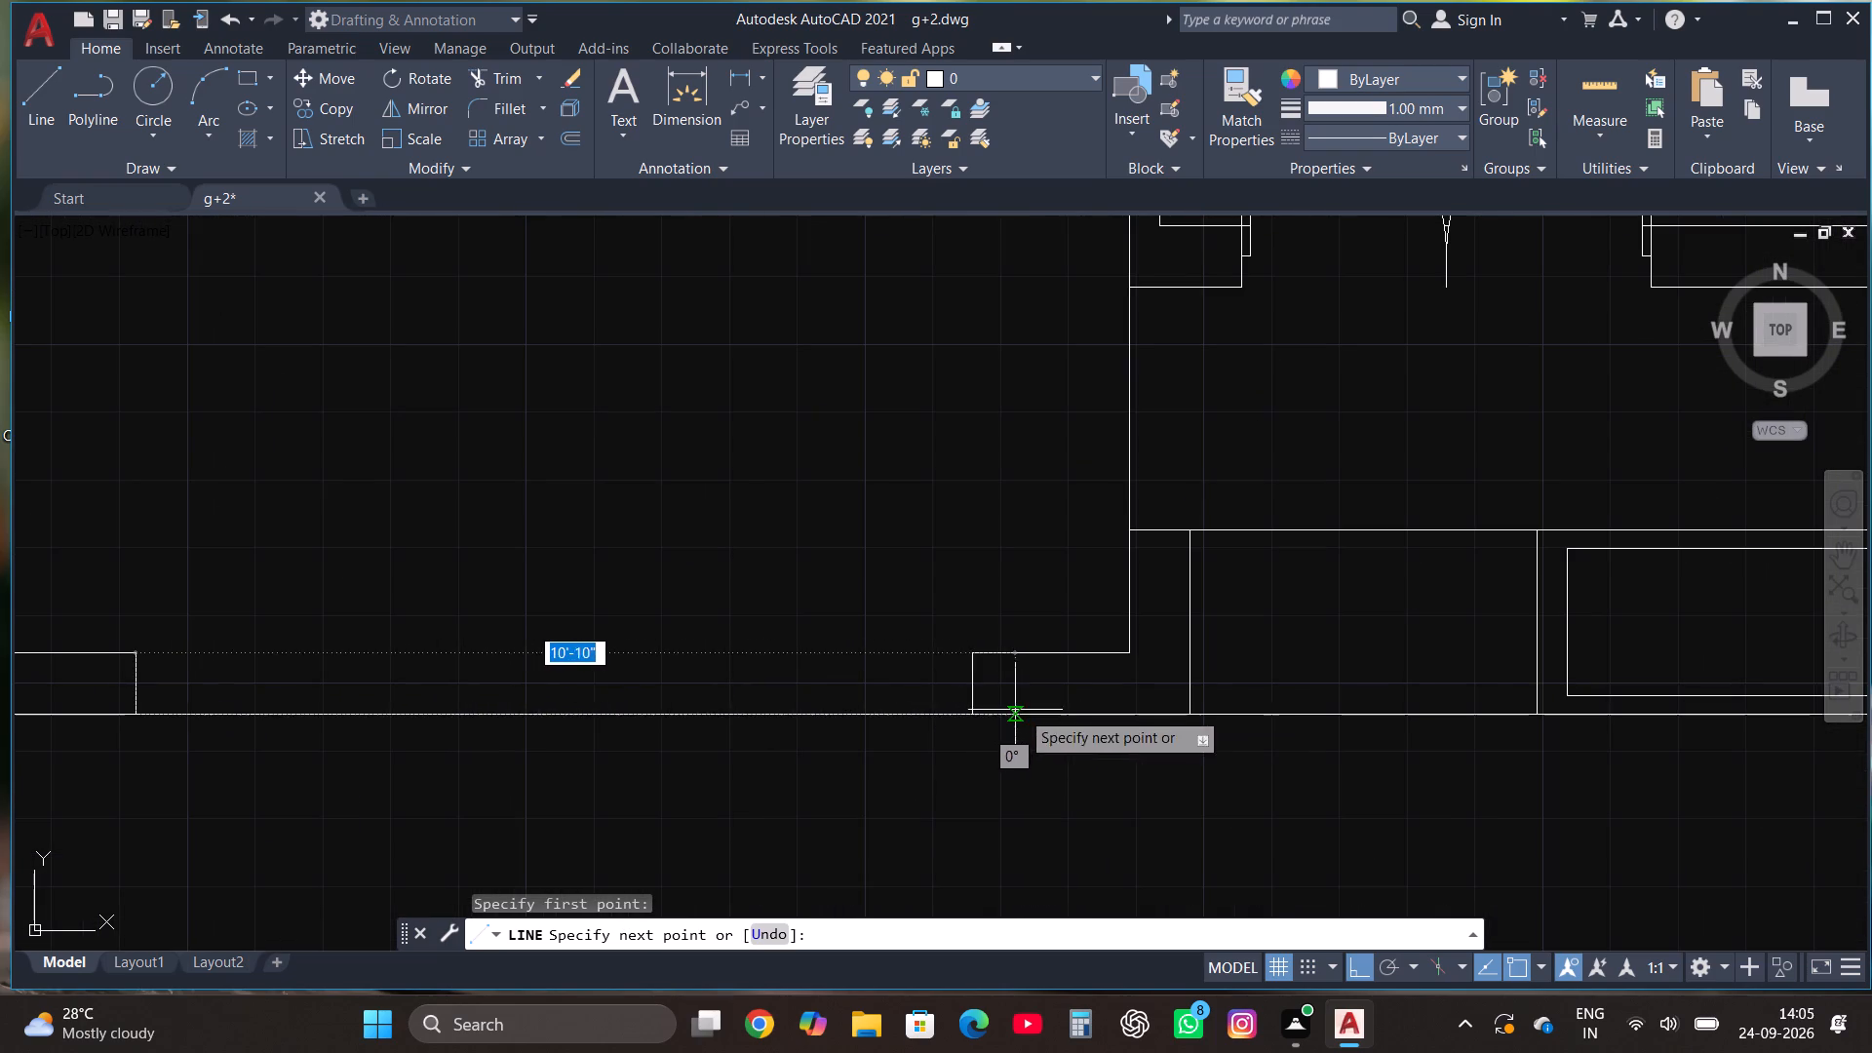
left_click(1020, 712)
key("Escape")
Rotate the car block outside the plan by 270° so it stands vertically.
scroll(894, 775, "down", 3)
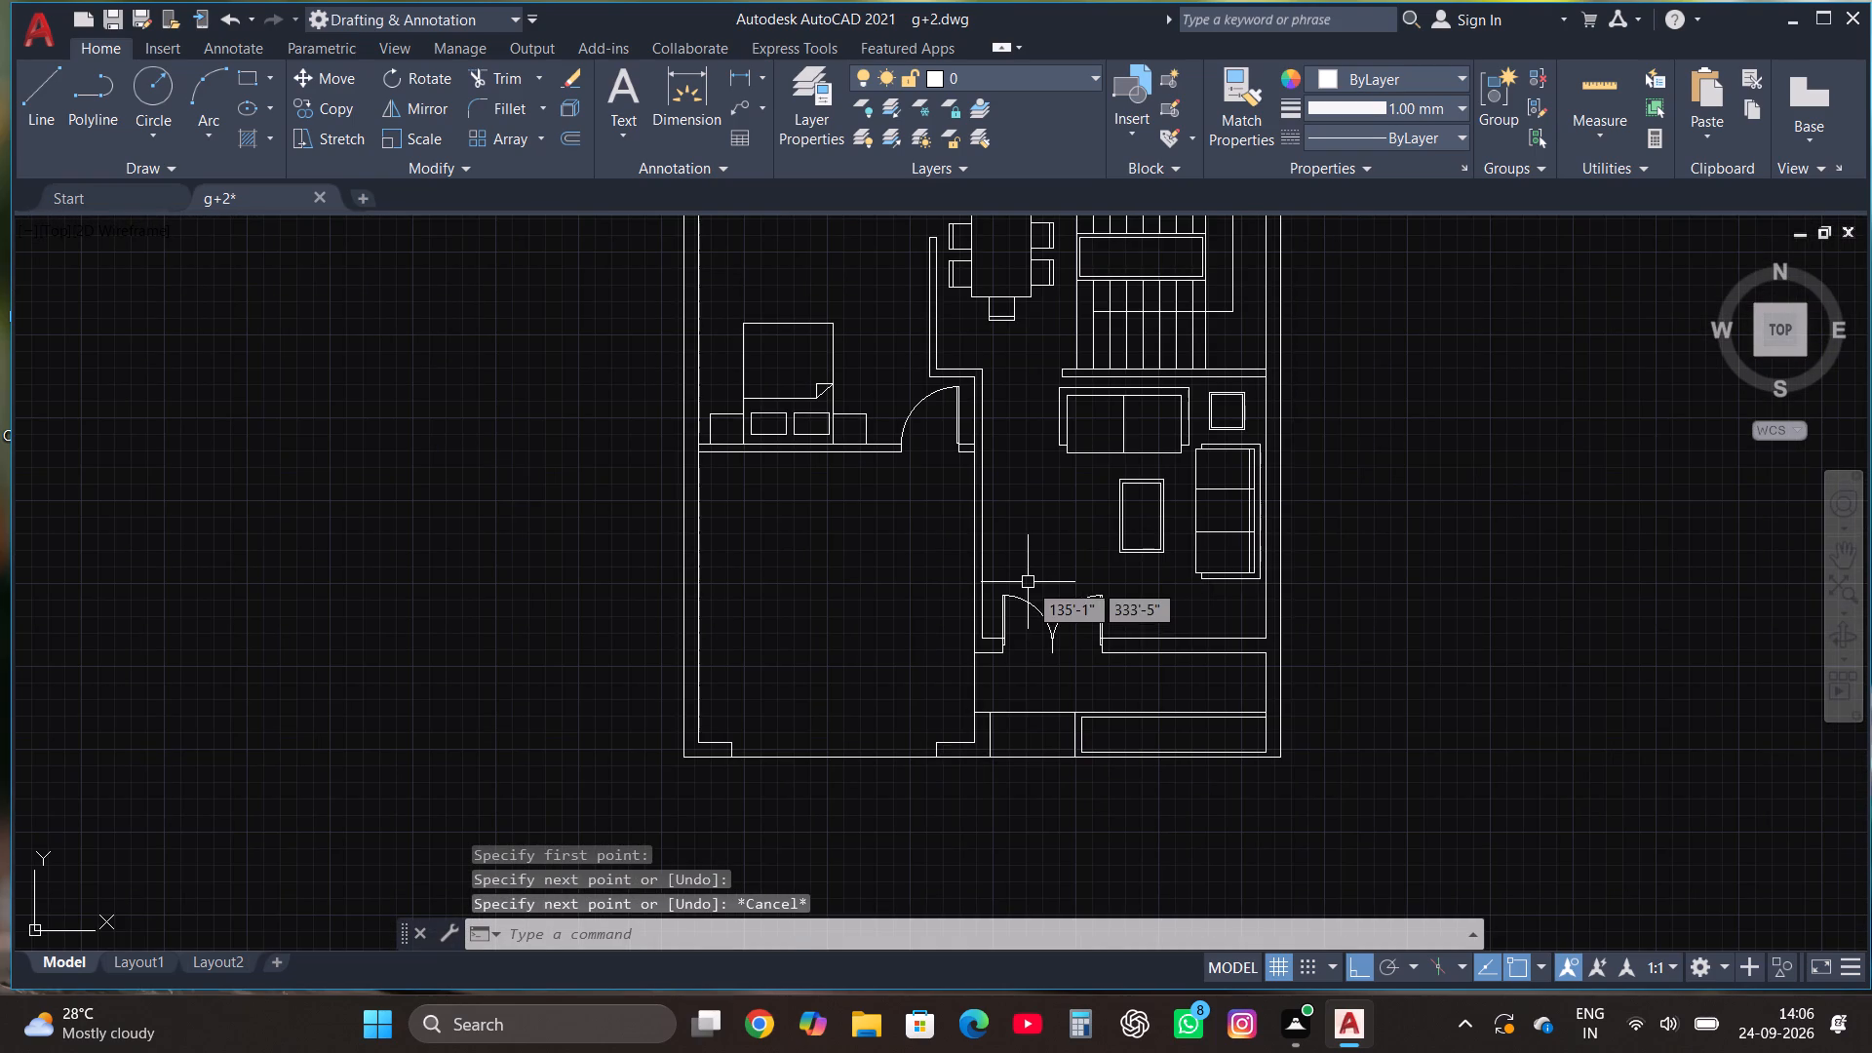
scroll(991, 664, "down", 2)
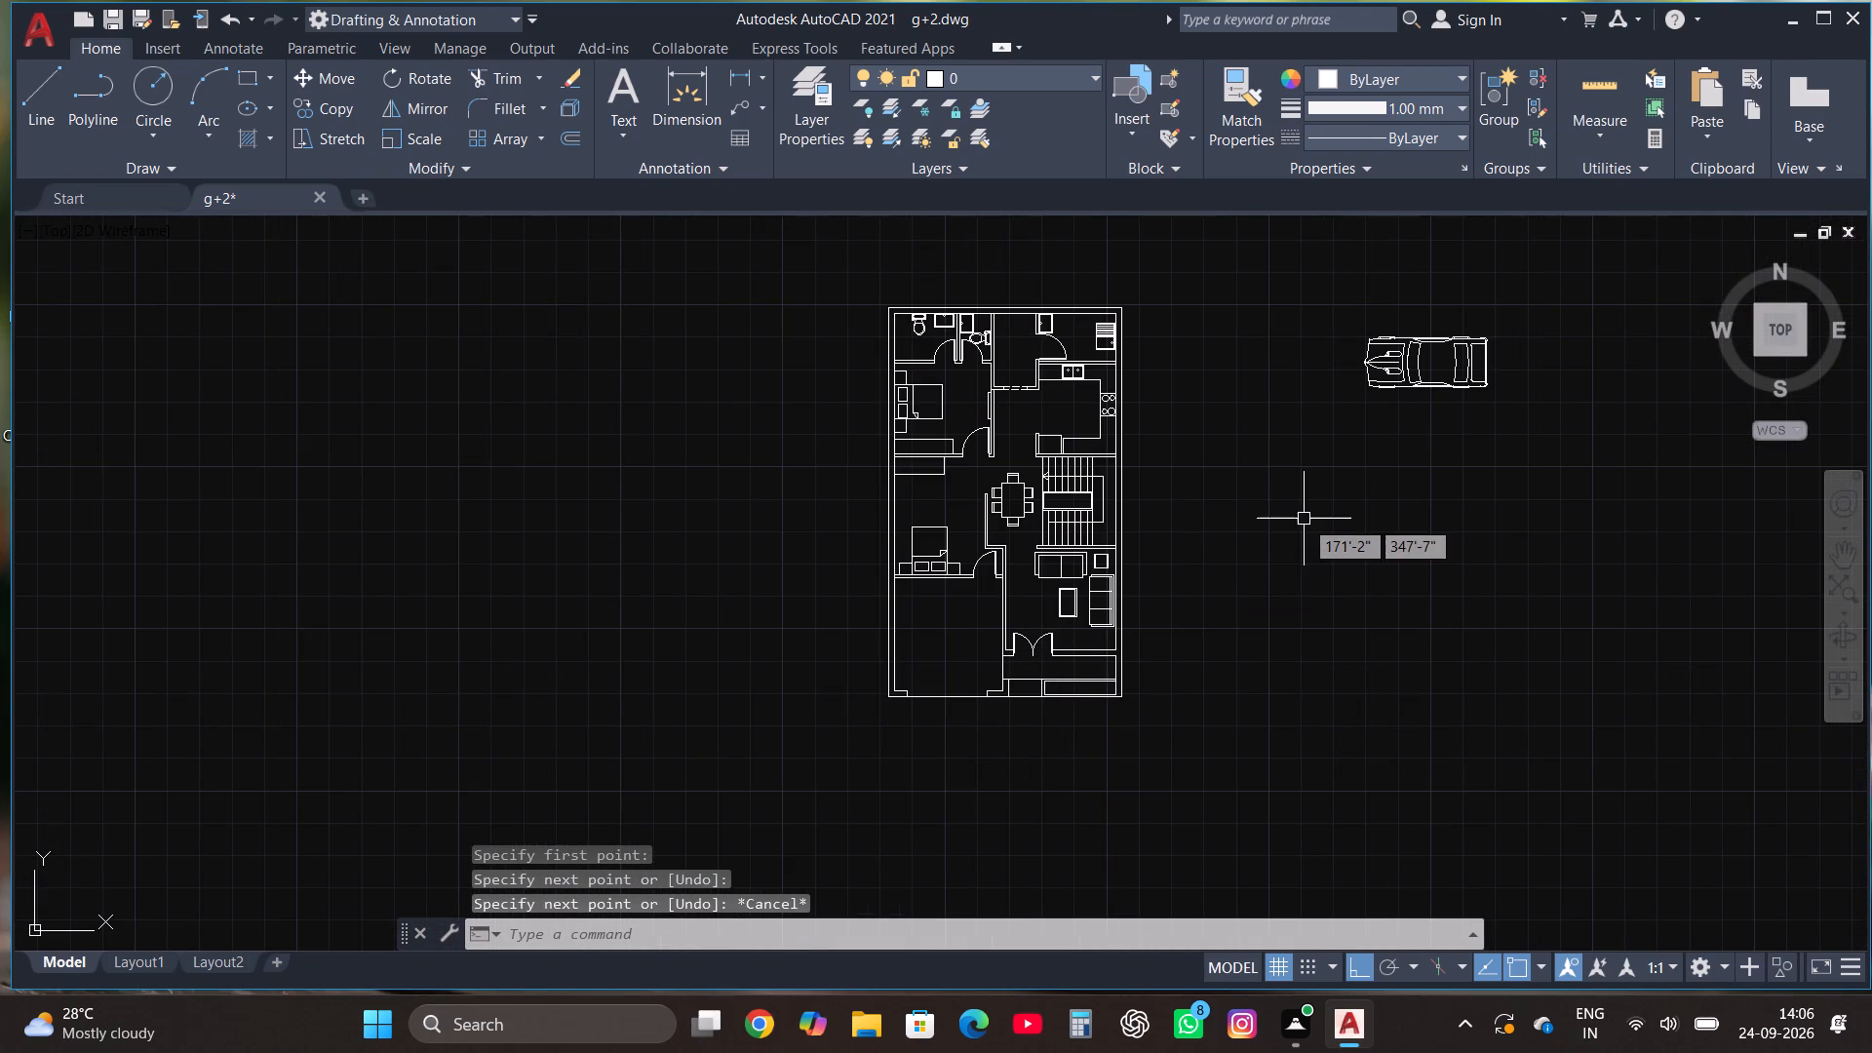
left_click(1442, 361)
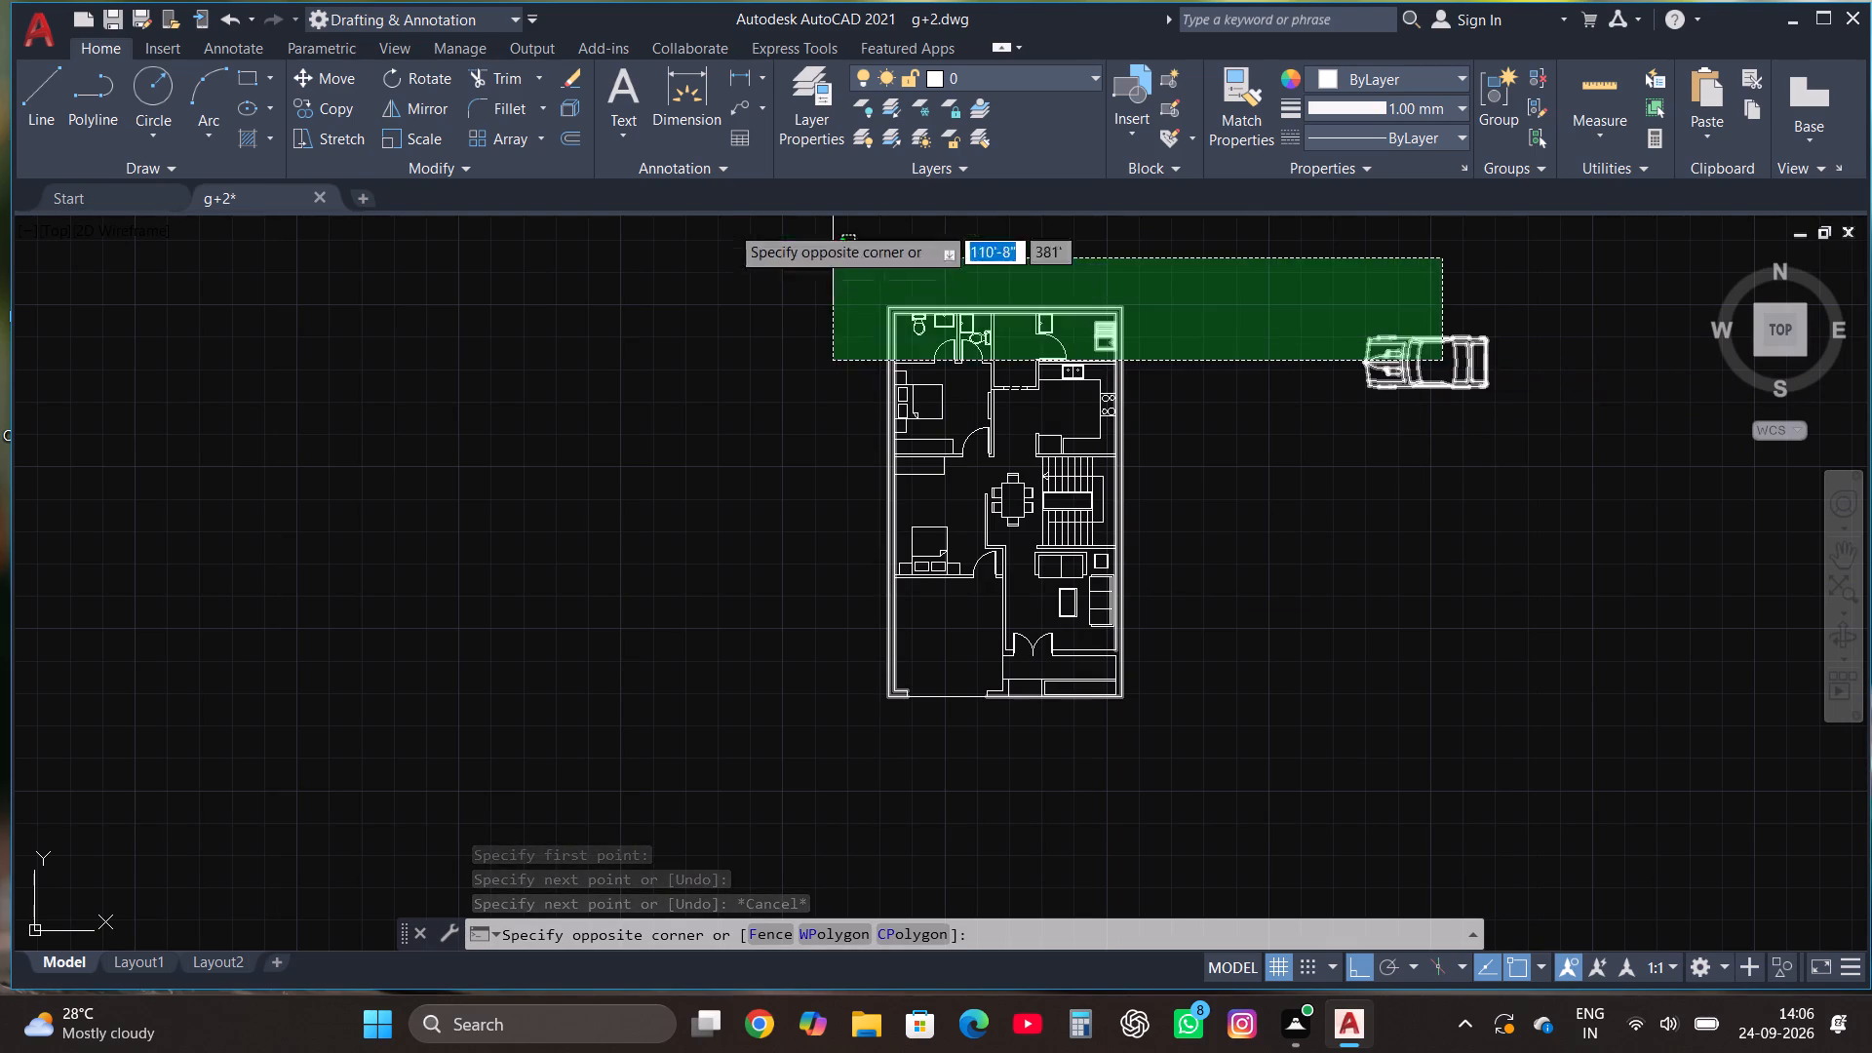
left_click(1363, 305)
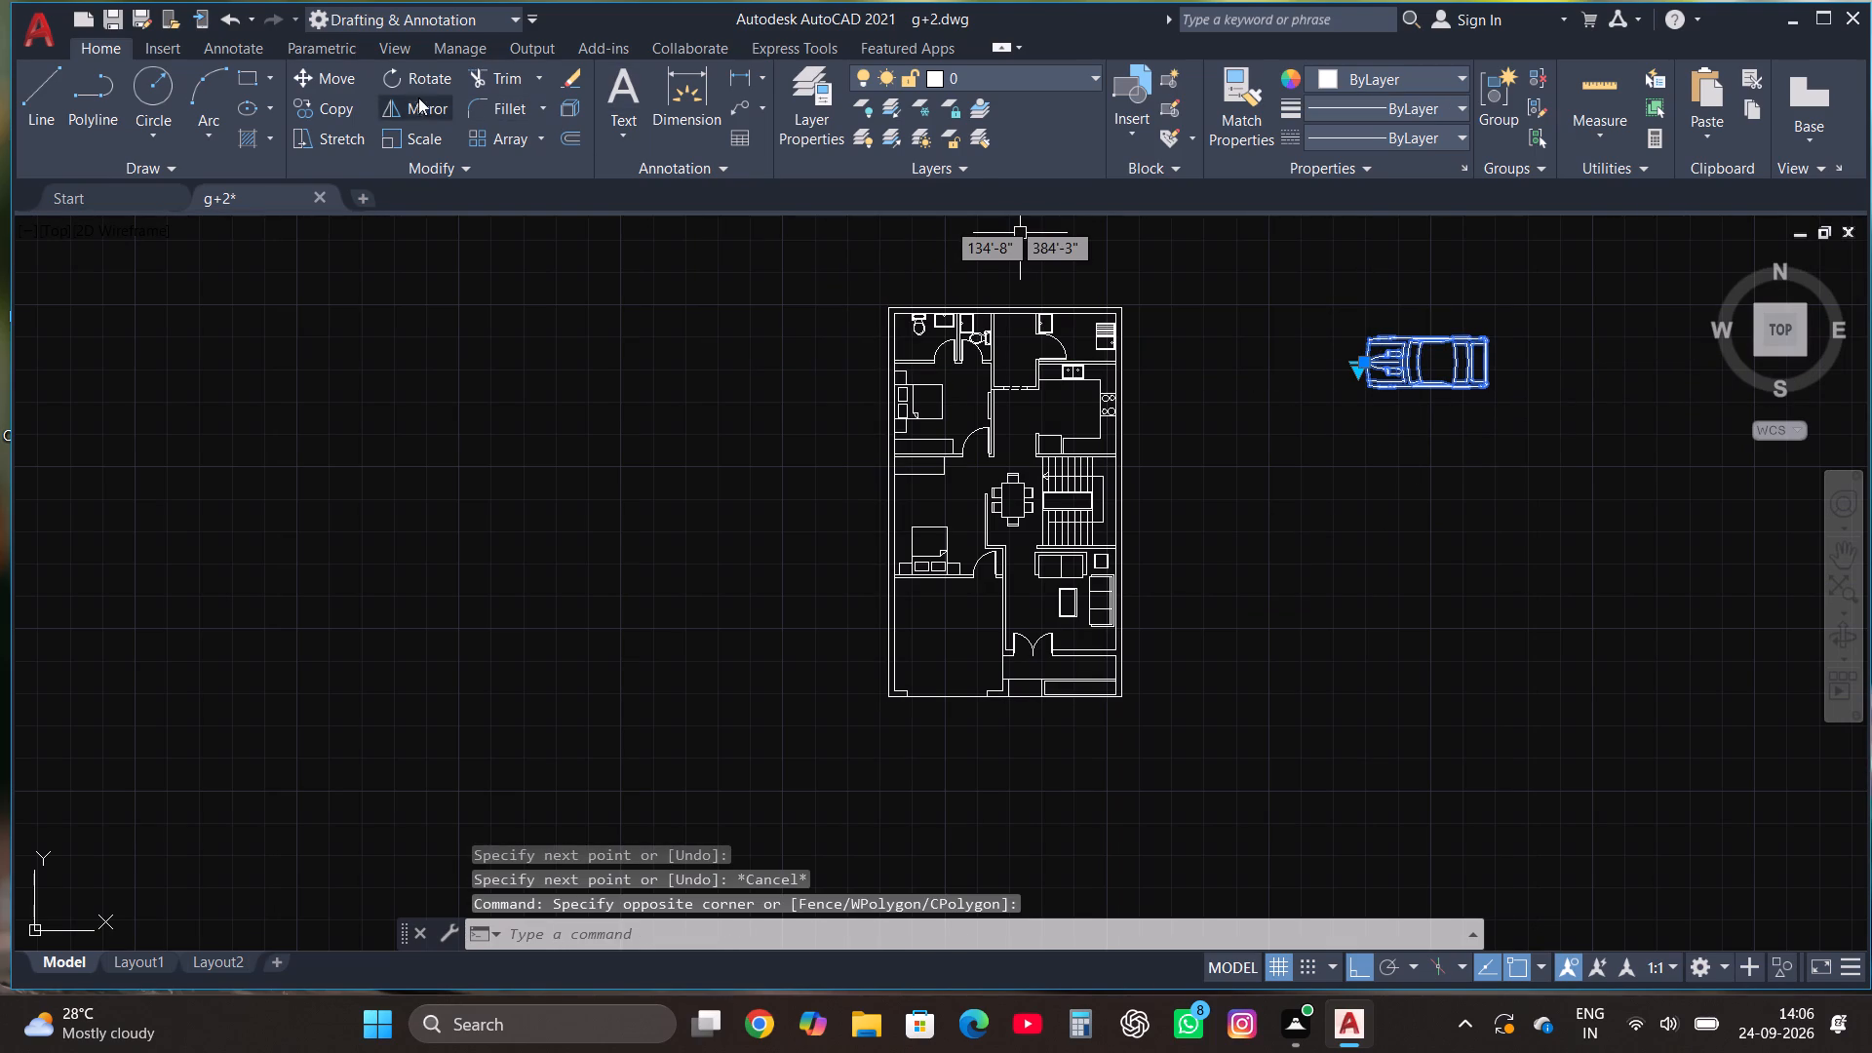
left_click(412, 85)
left_click(1426, 405)
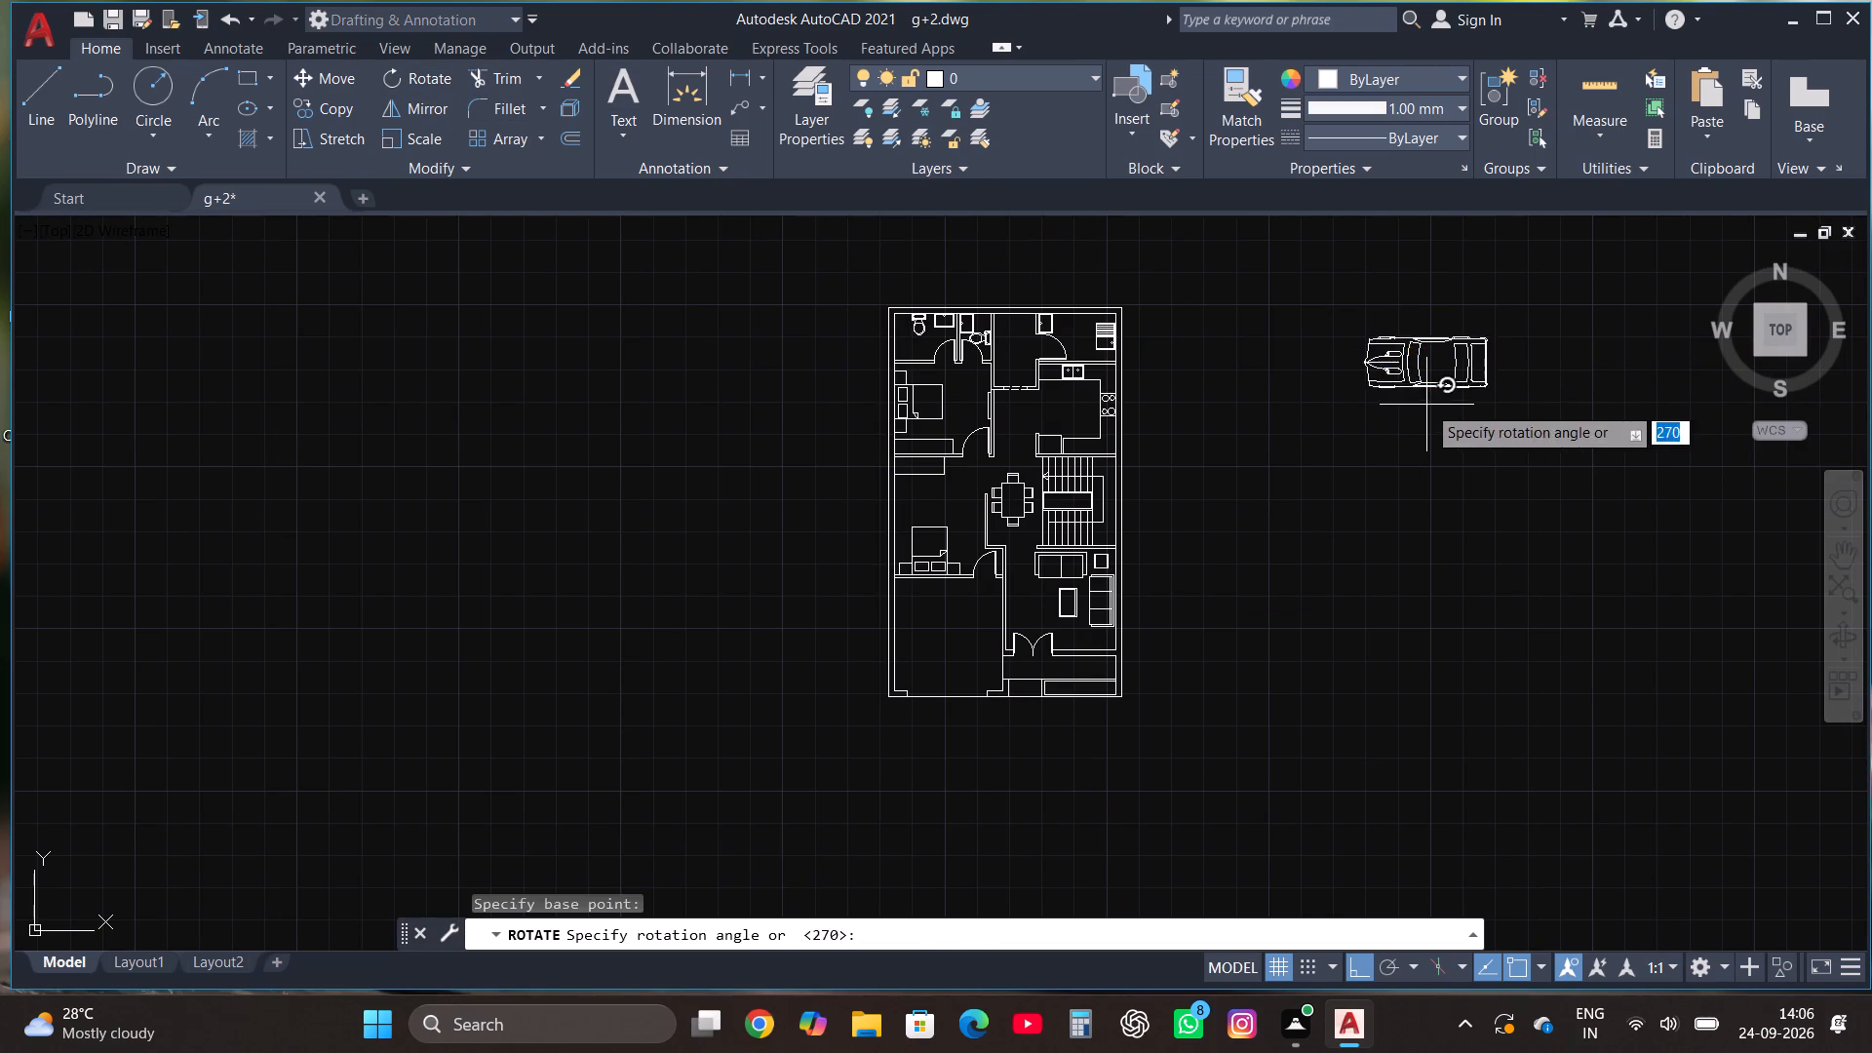
left_click(1400, 593)
Move the rotated car block freely to the empty area on the other side of the plan, level with the front room.
left_click(1500, 463)
left_click(1460, 433)
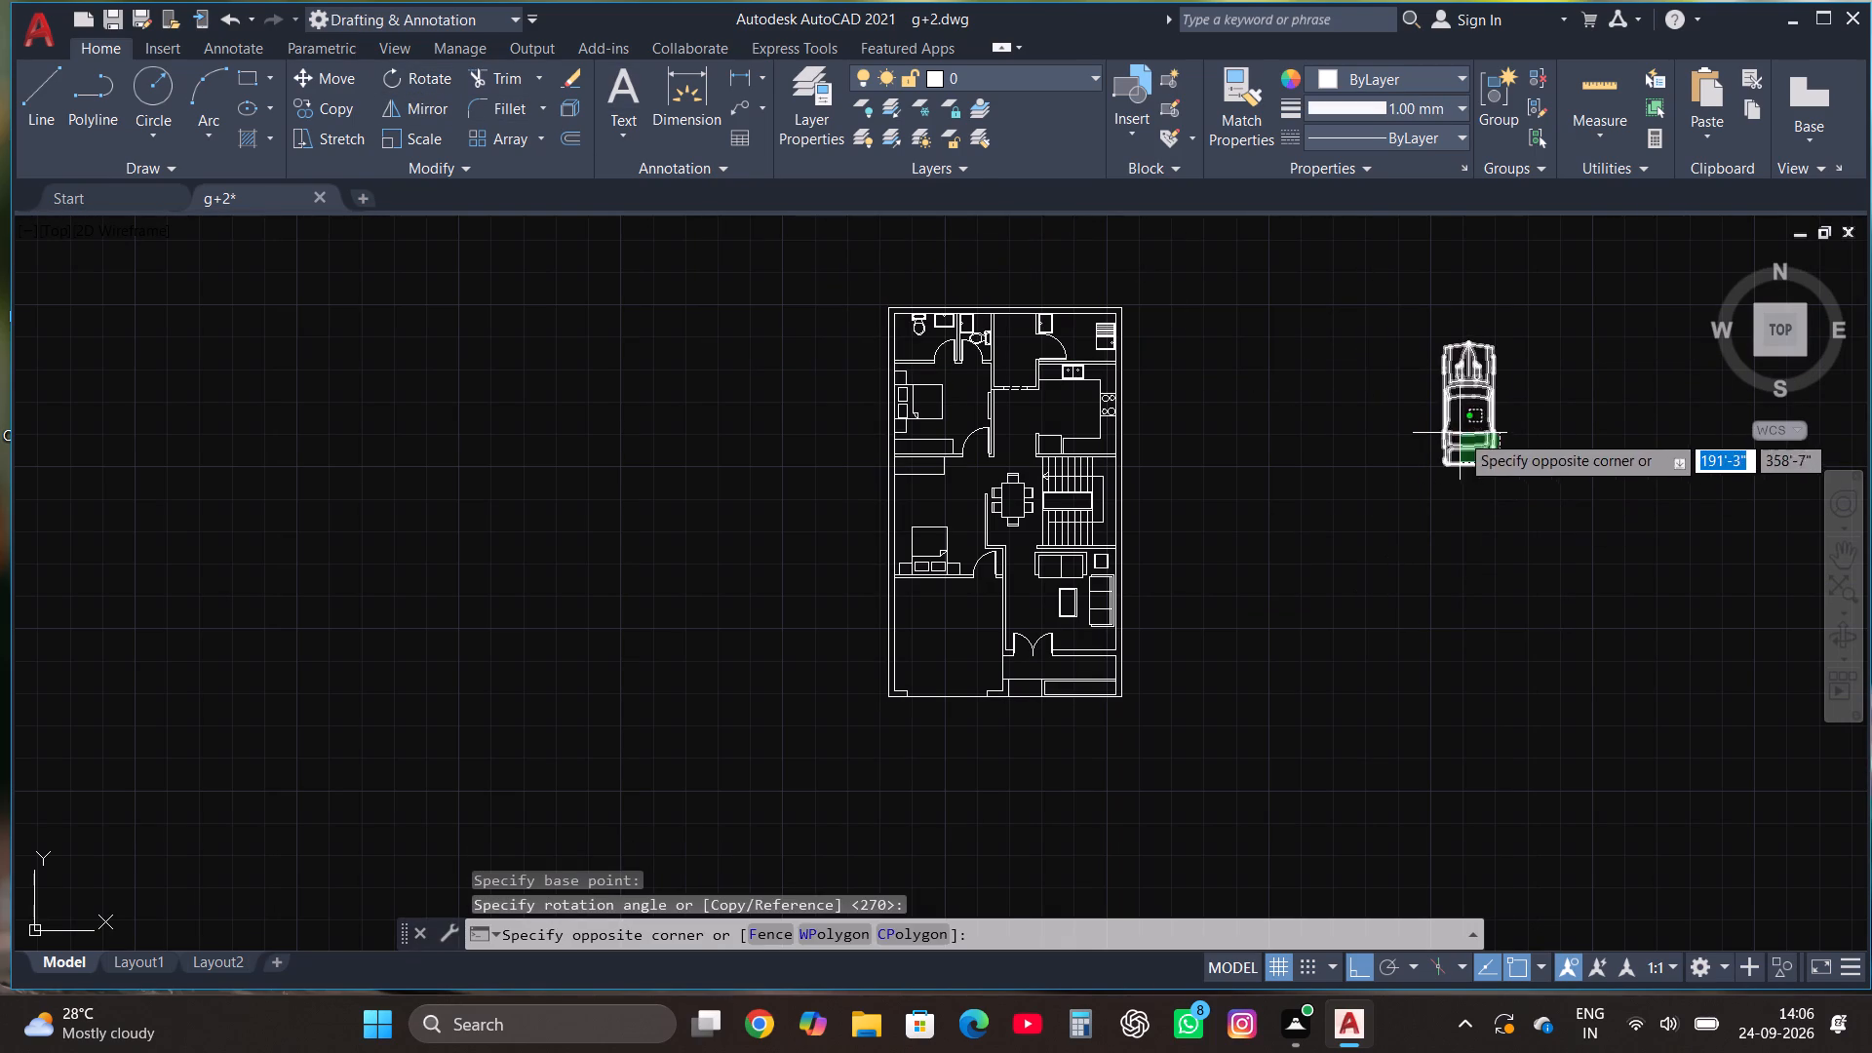
left_click(331, 83)
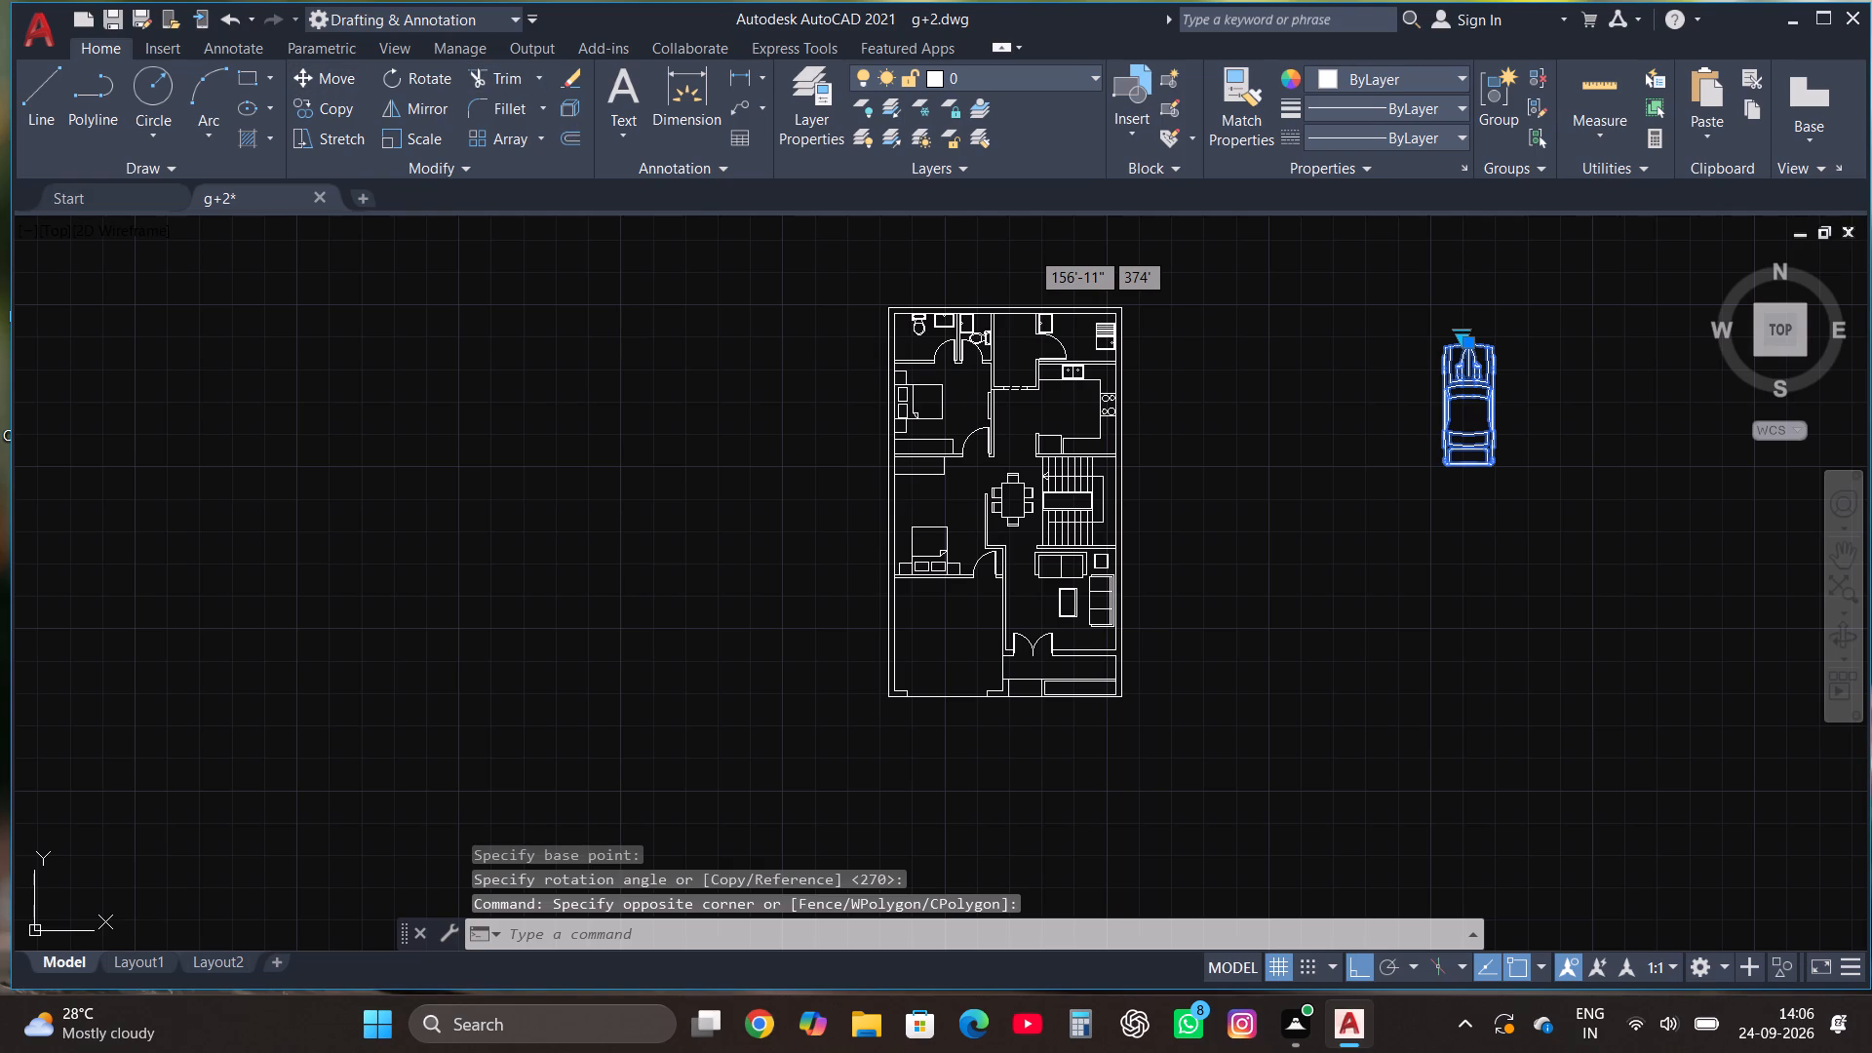
left_click(1465, 410)
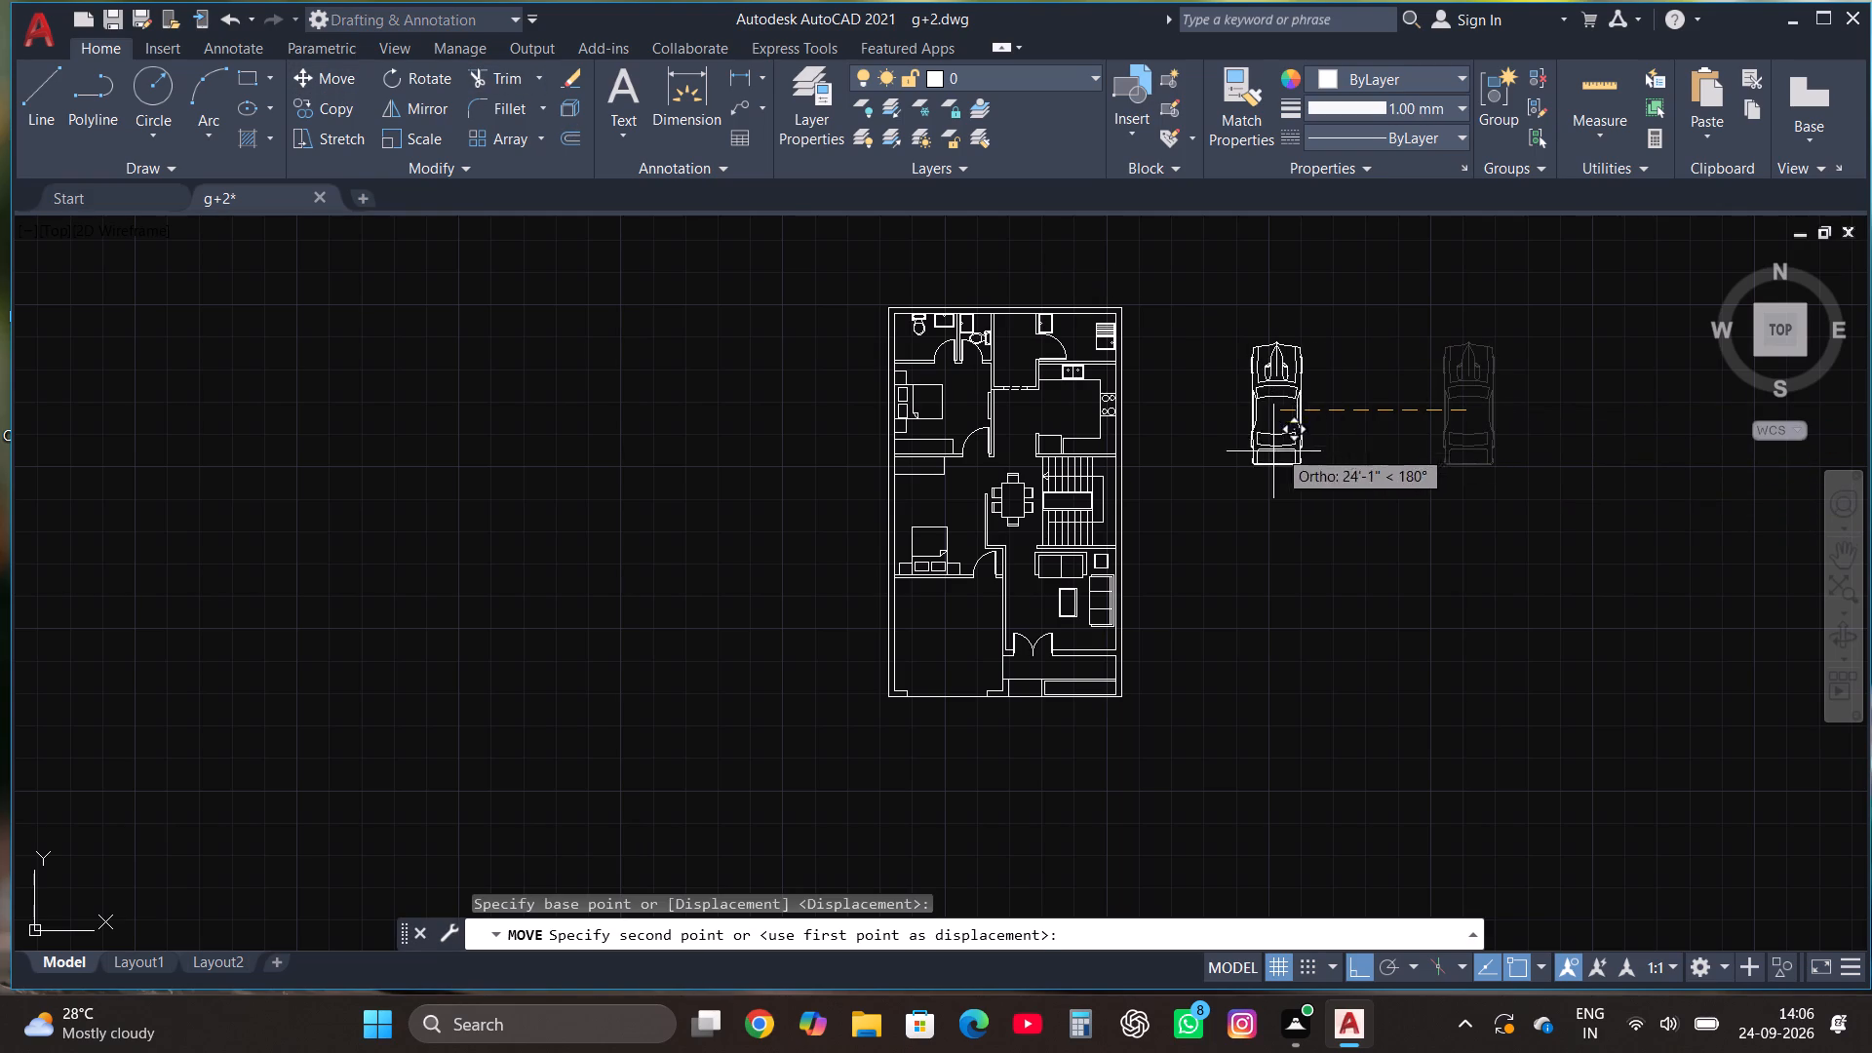
key("F8")
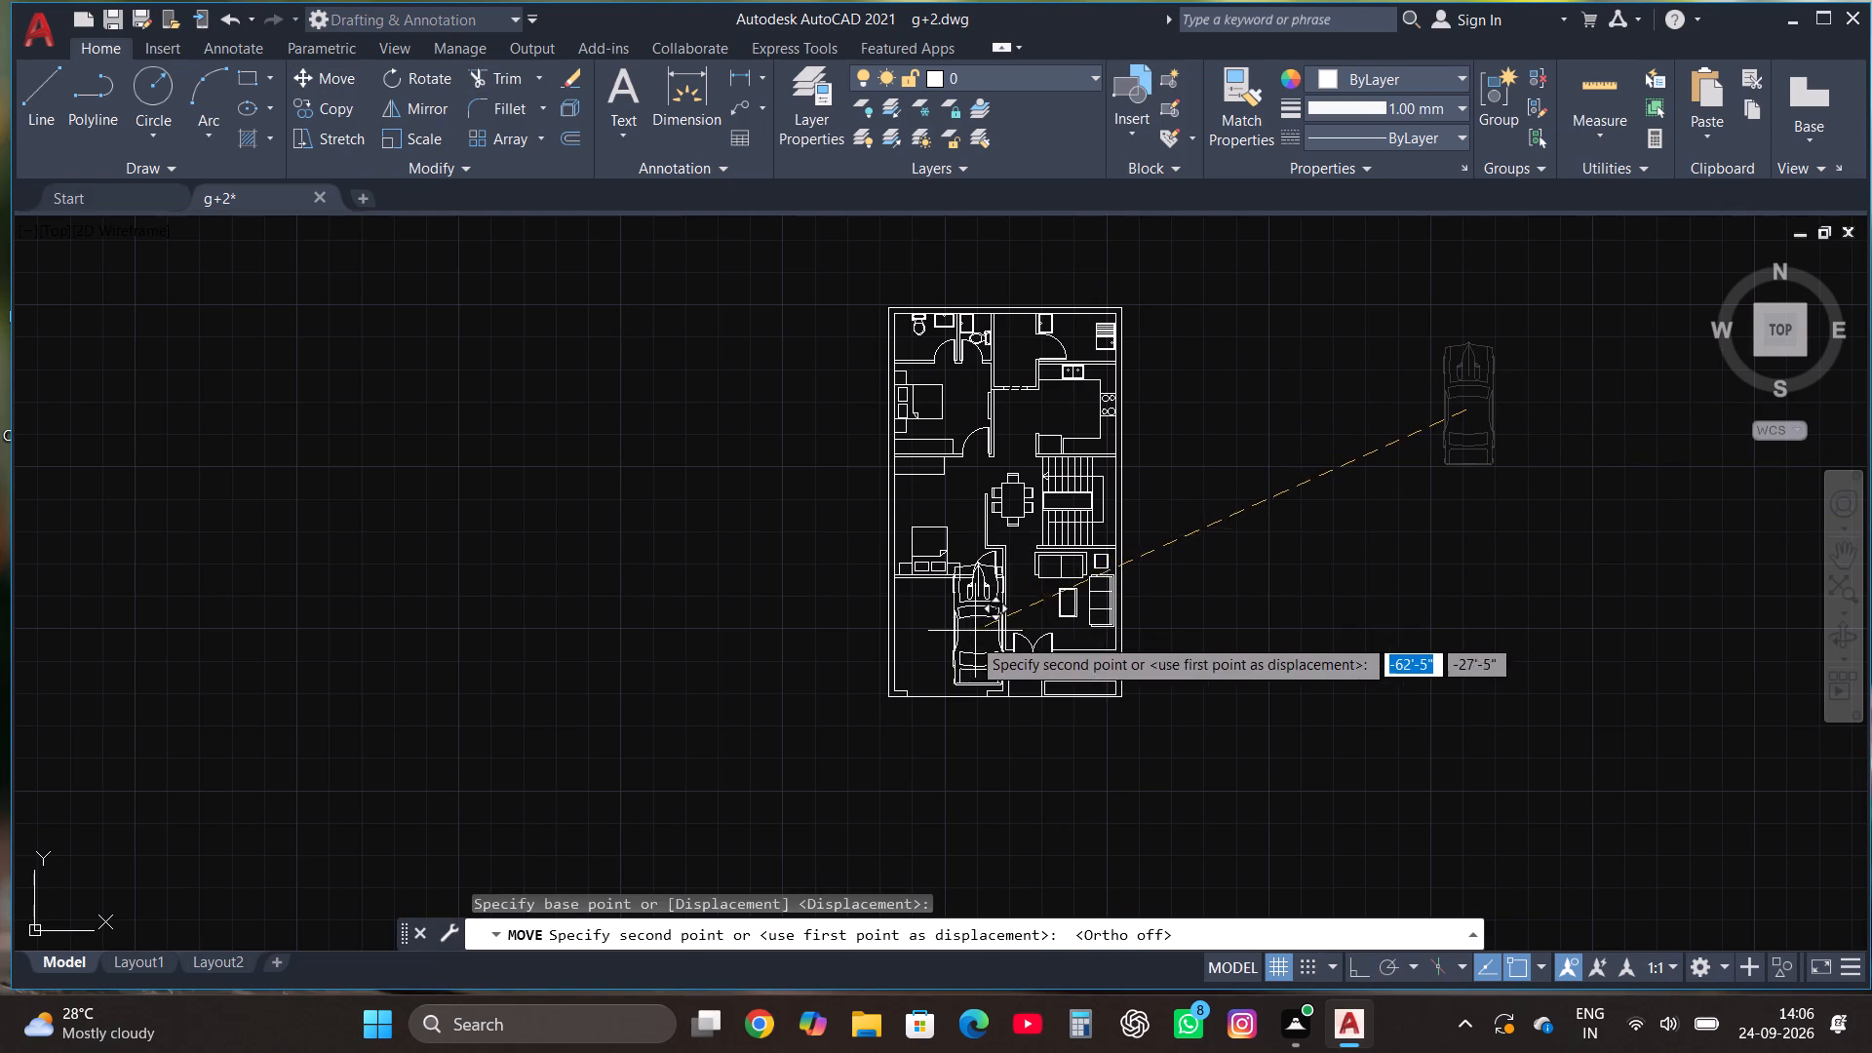
left_click(763, 637)
Scale the car block down freehand from a base point near its centre.
left_click(762, 615)
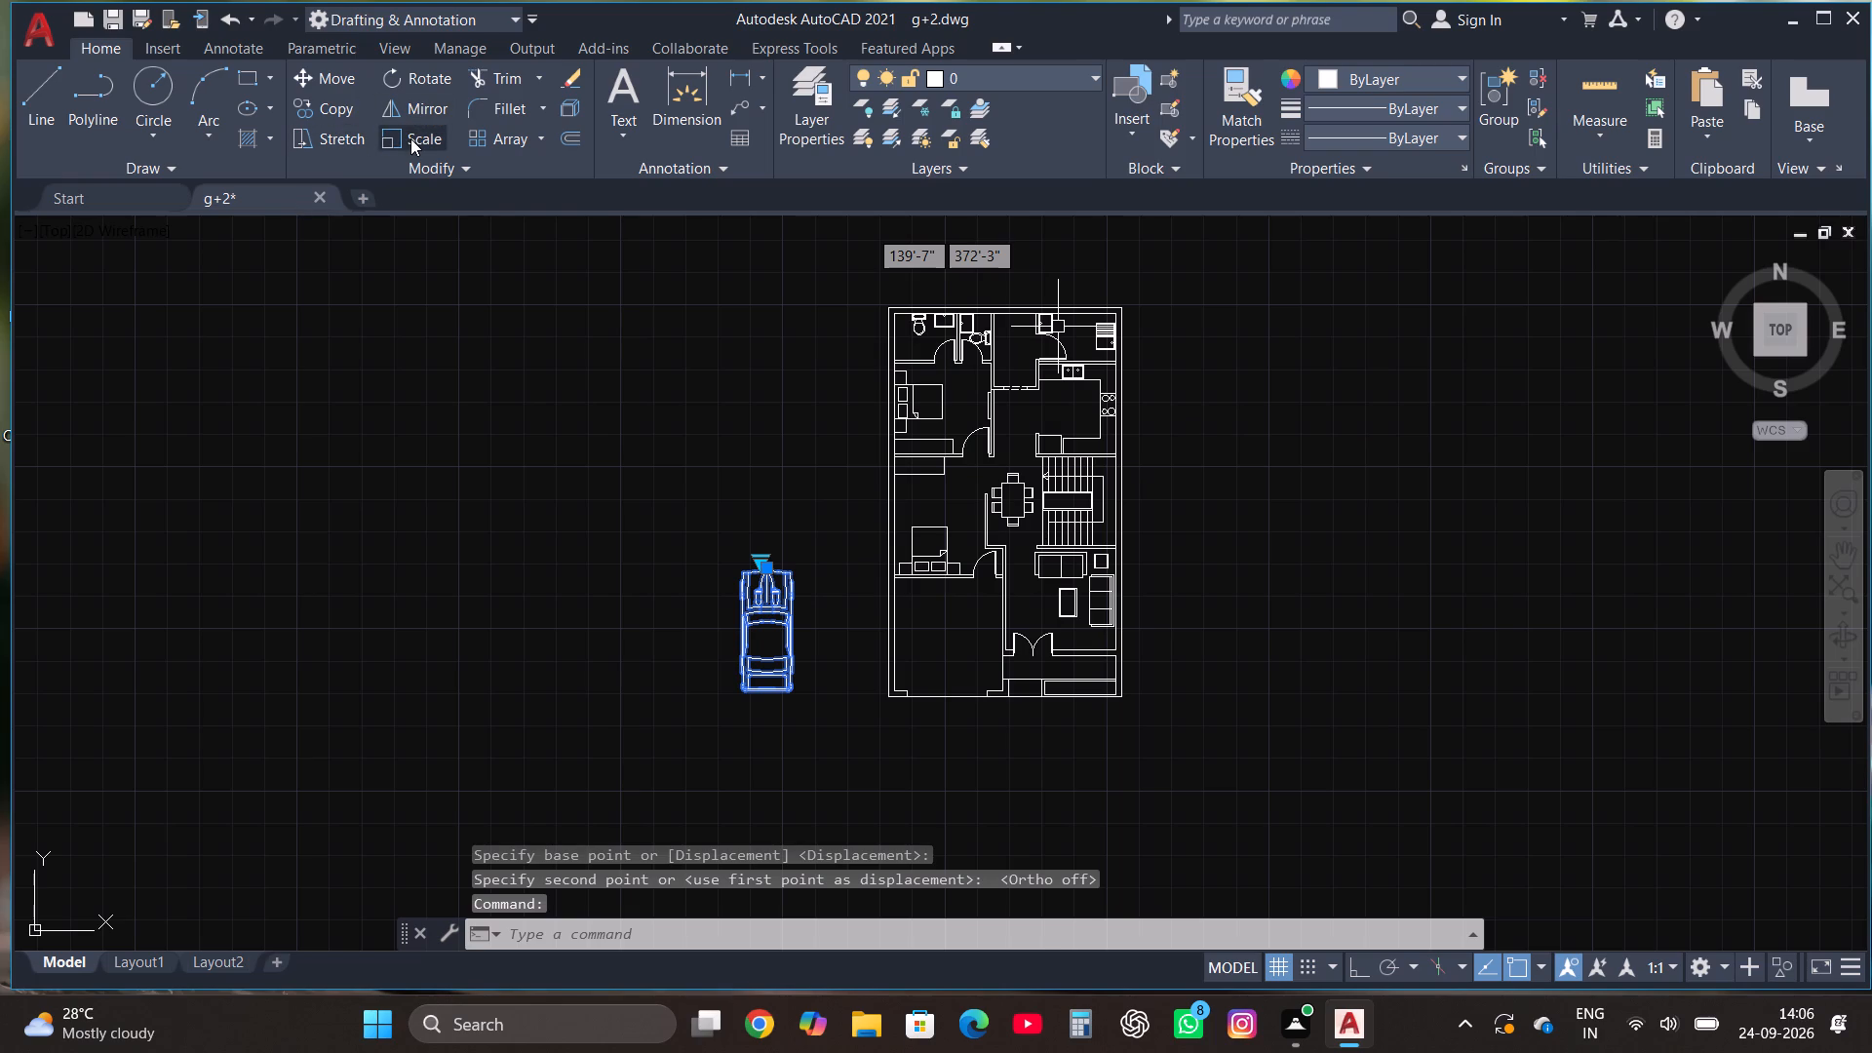
left_click(410, 138)
left_click(760, 651)
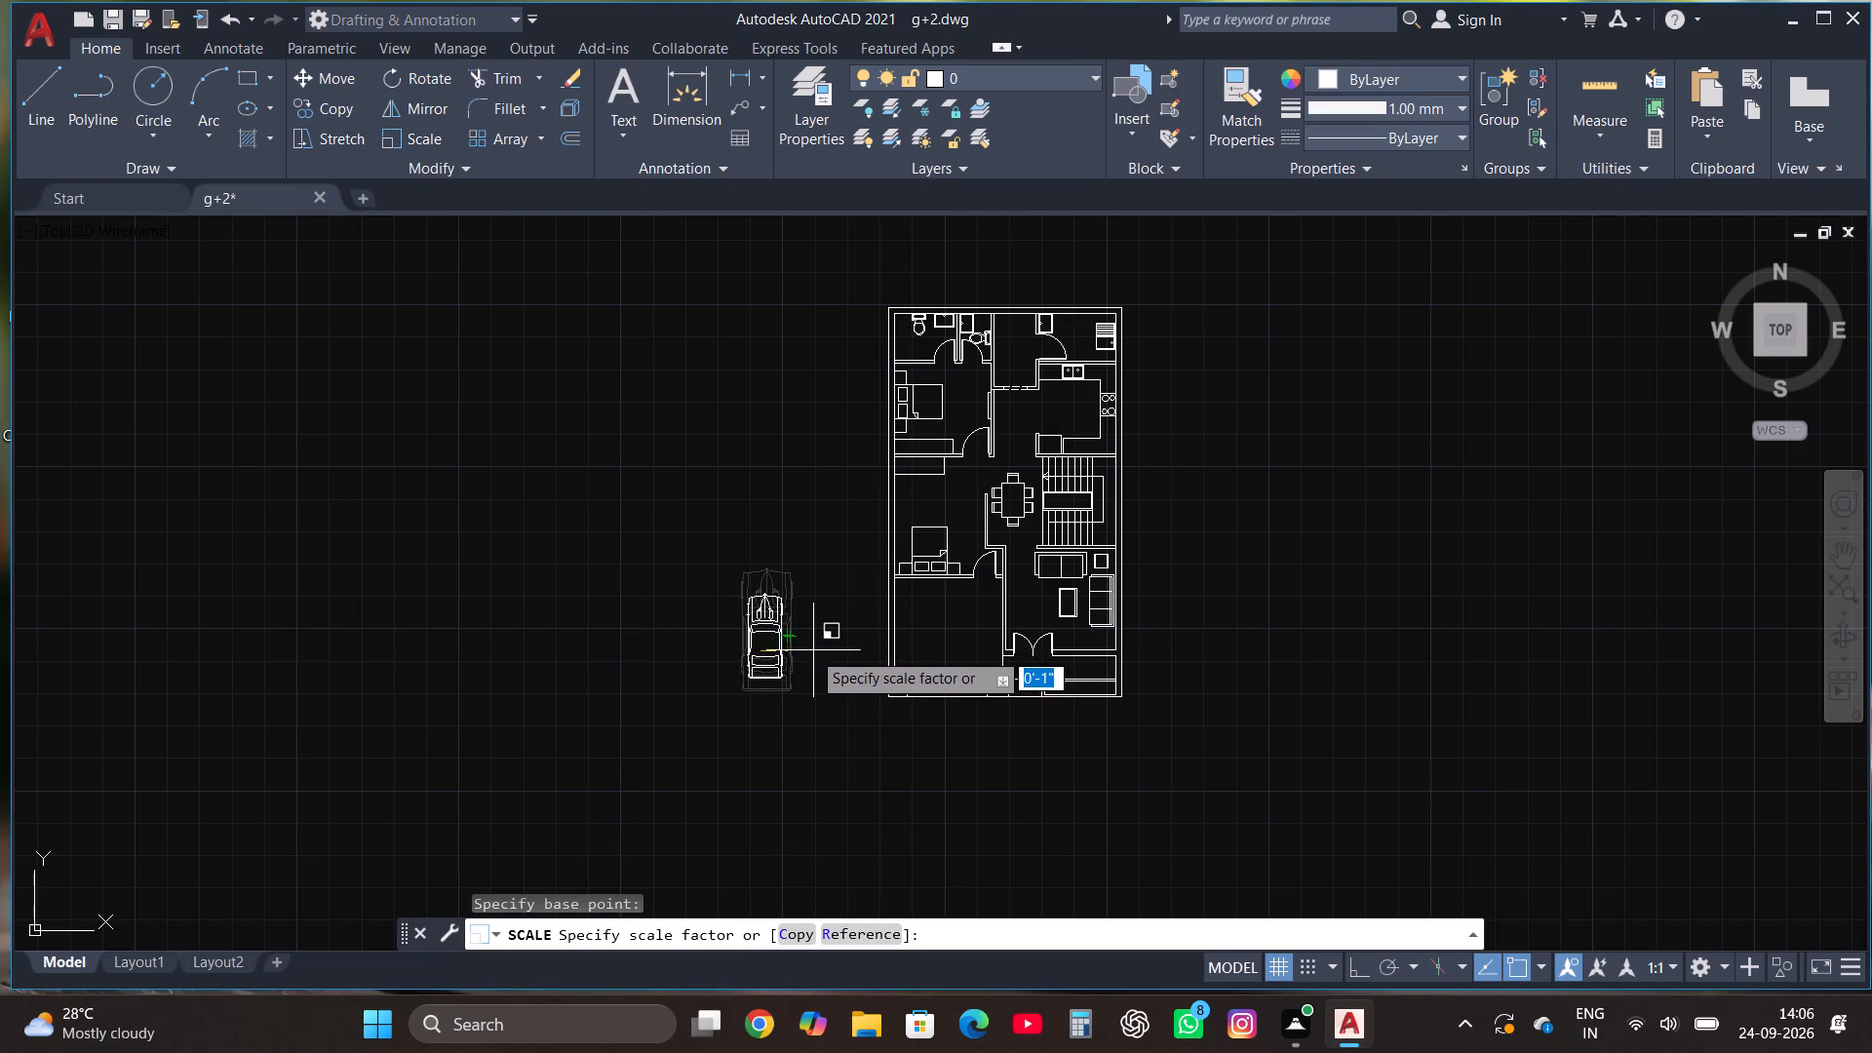
left_click(806, 645)
Move the reduced car horizontally about 20'-4" into the front room, close to its outer side wall.
left_click(762, 625)
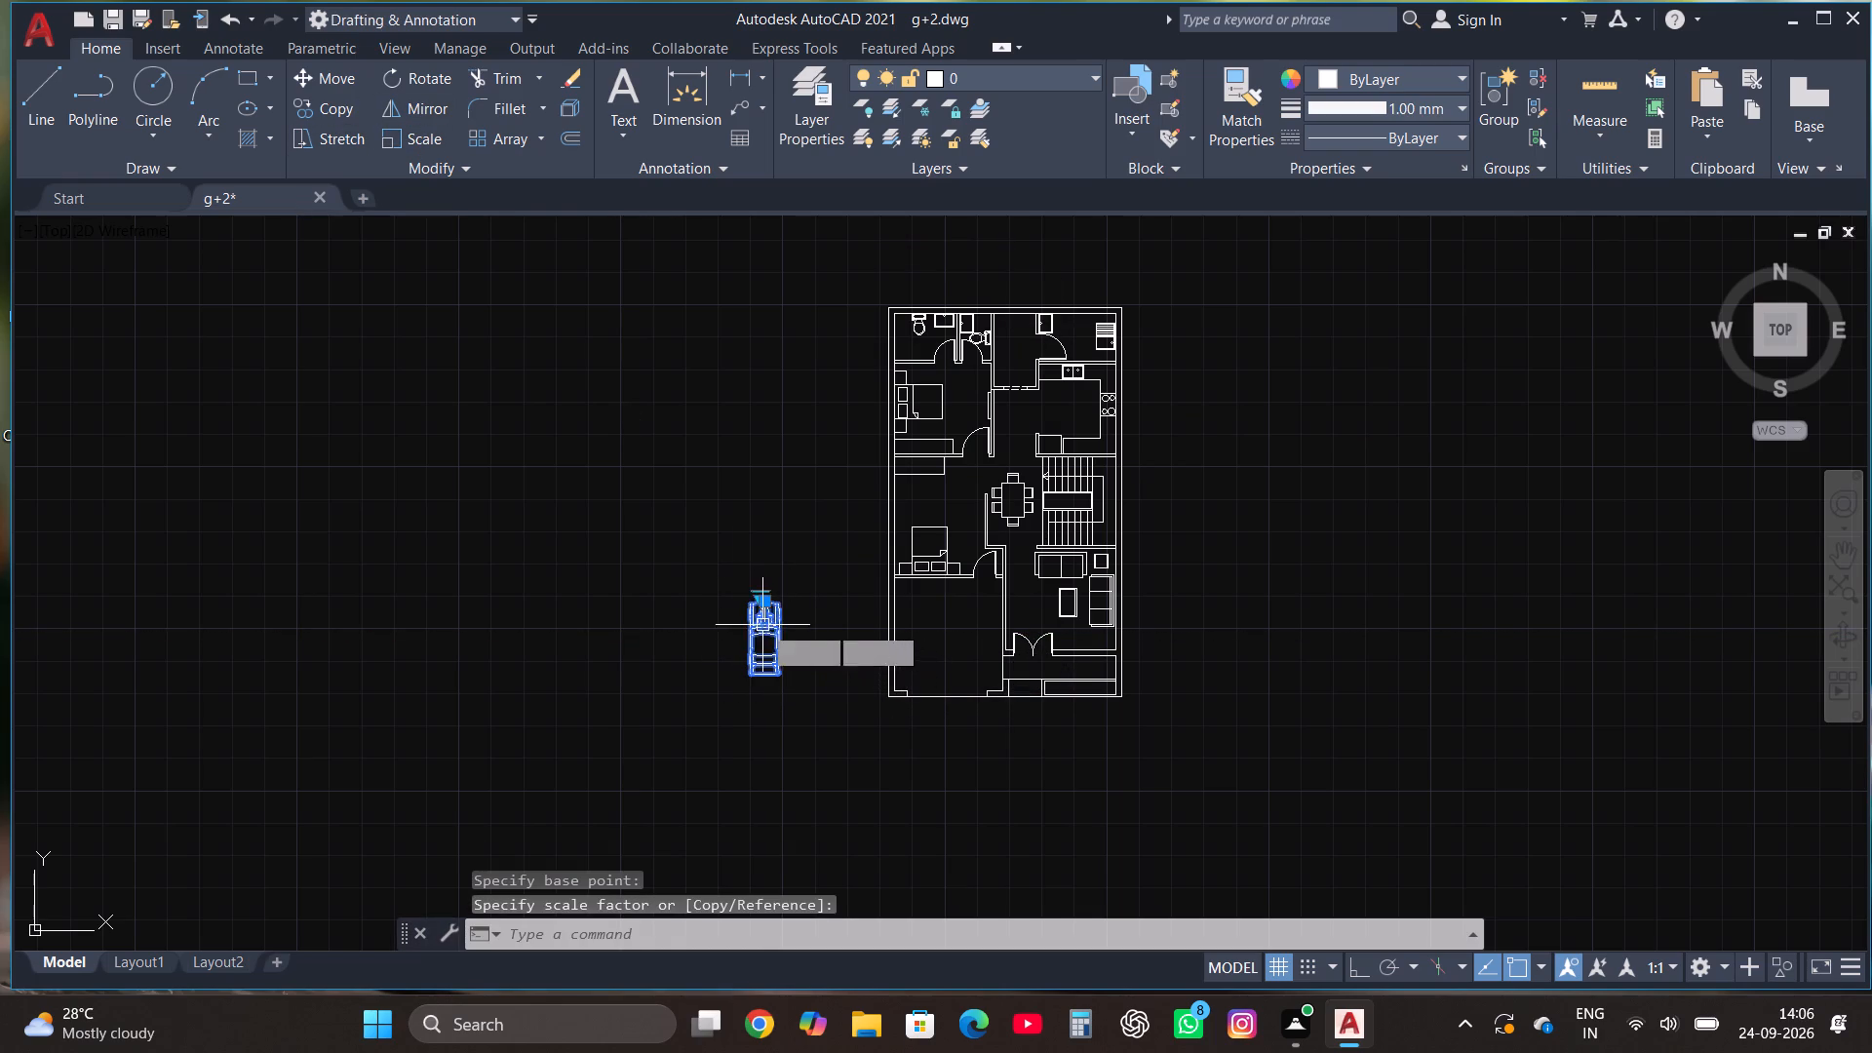
left_click(342, 75)
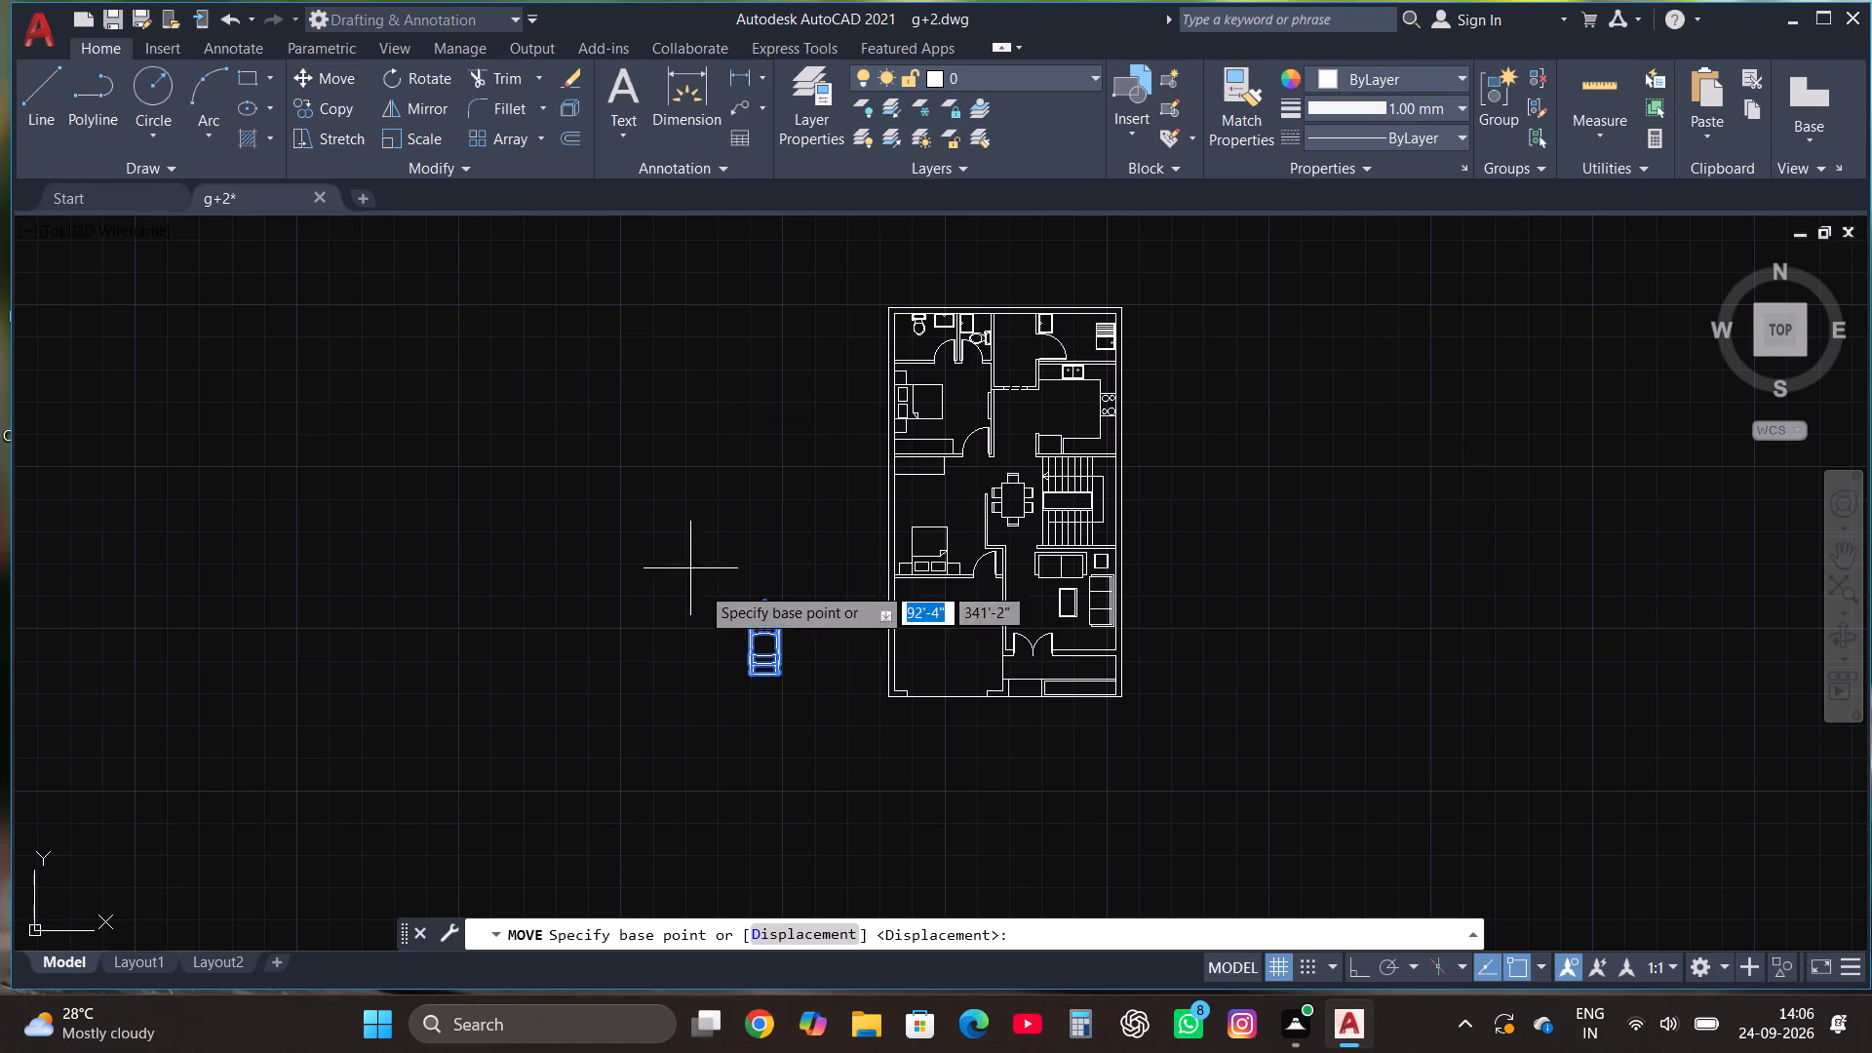
left_click(766, 639)
scroll(951, 637, "up", 1)
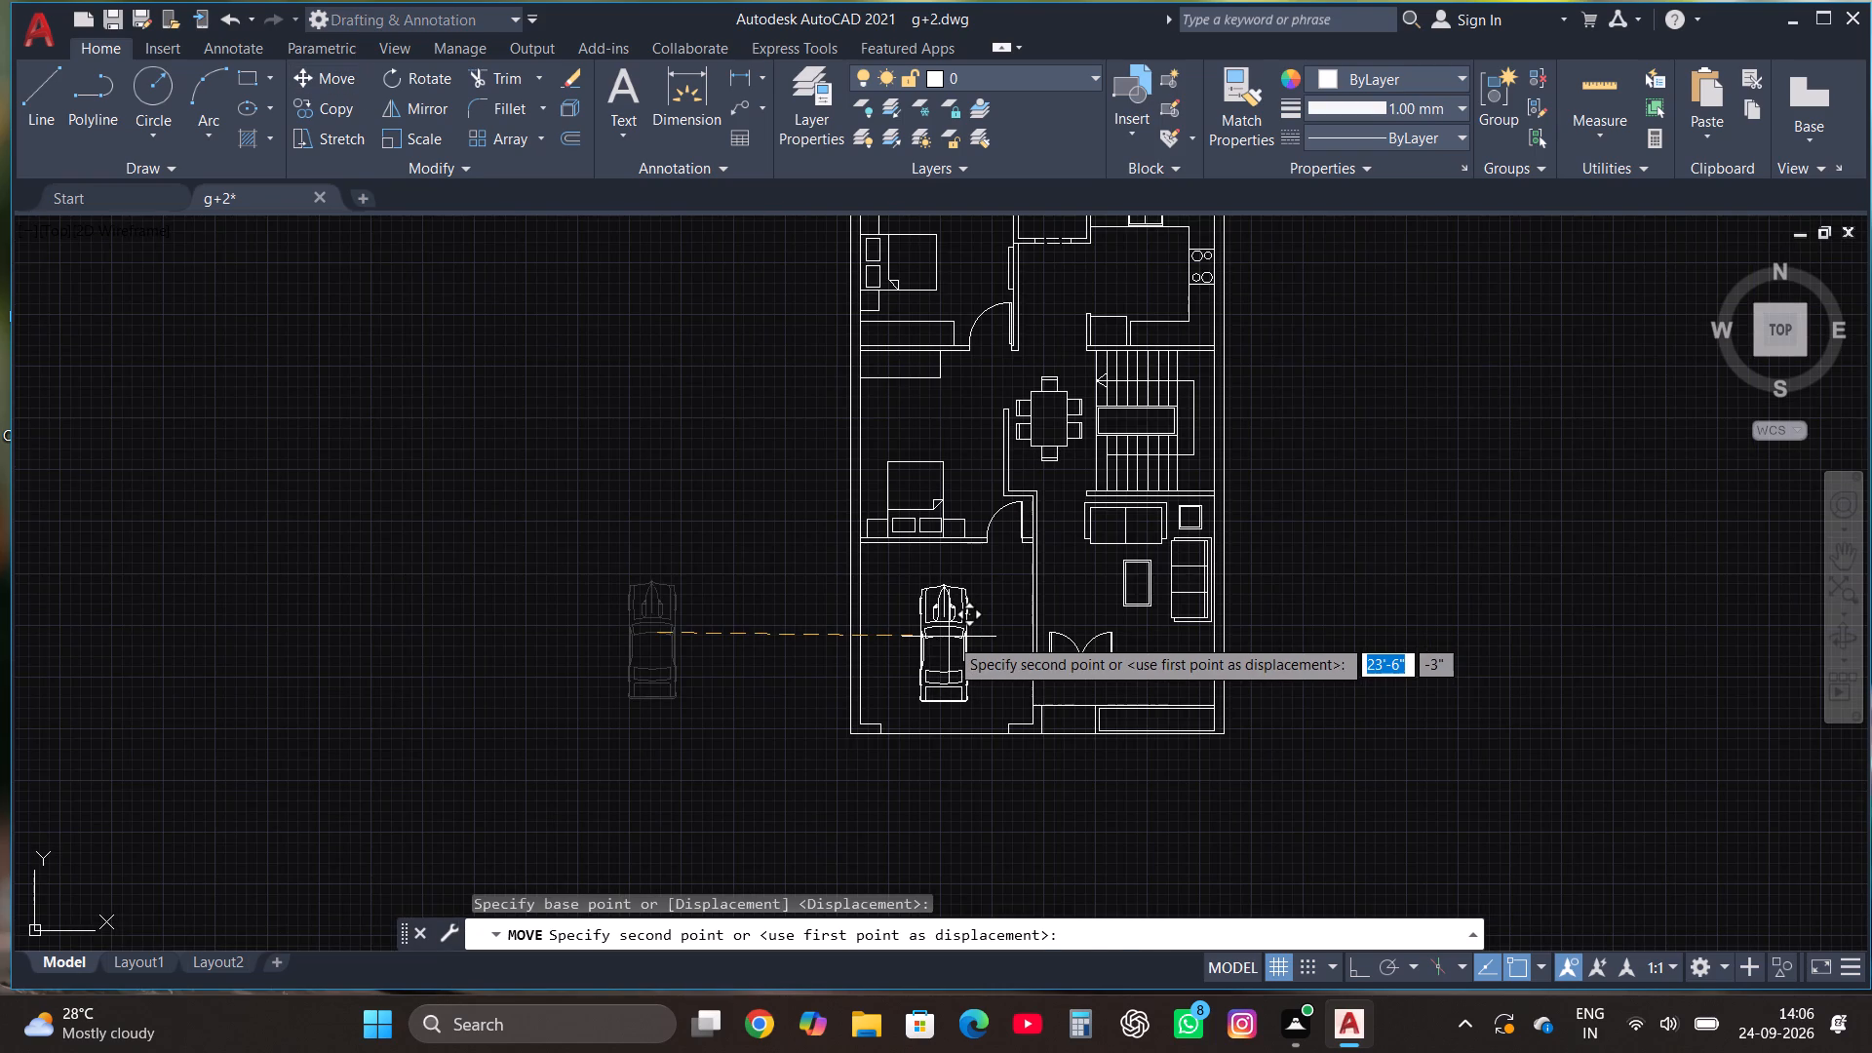
key("F8")
scroll(949, 637, "up", 1)
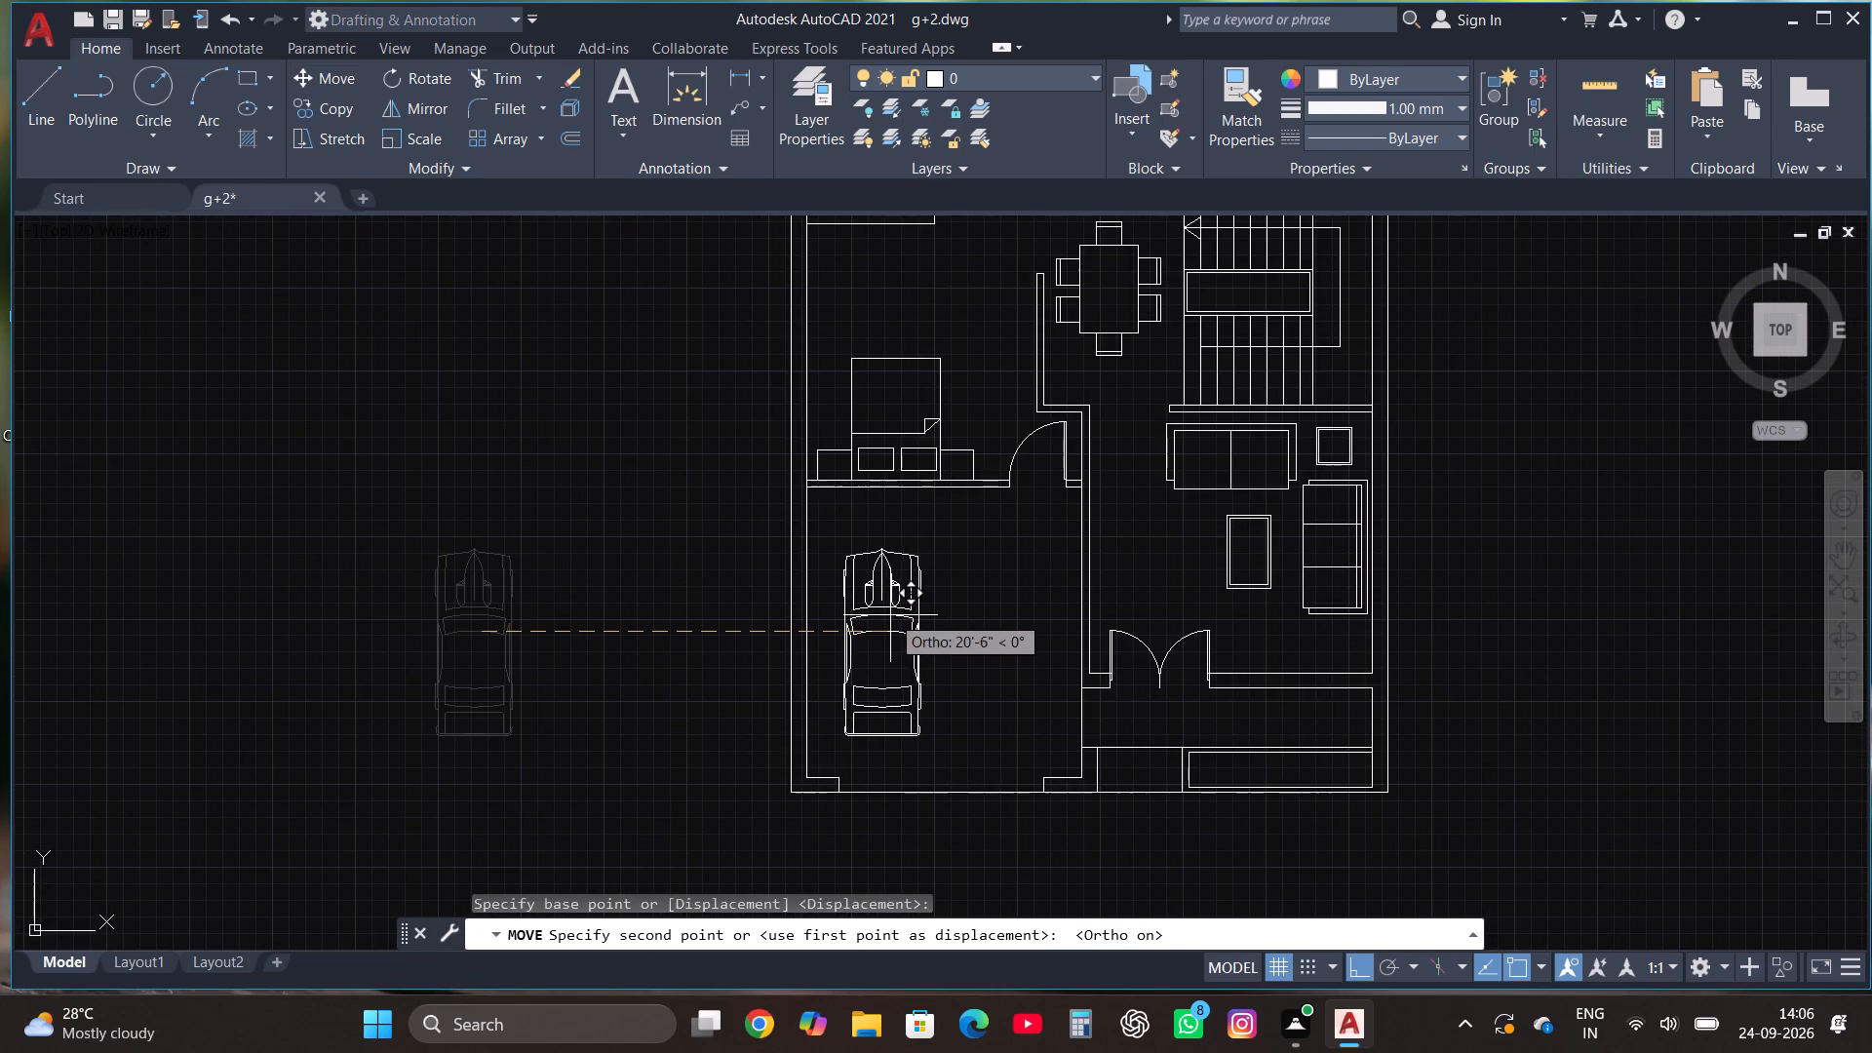
left_click(885, 607)
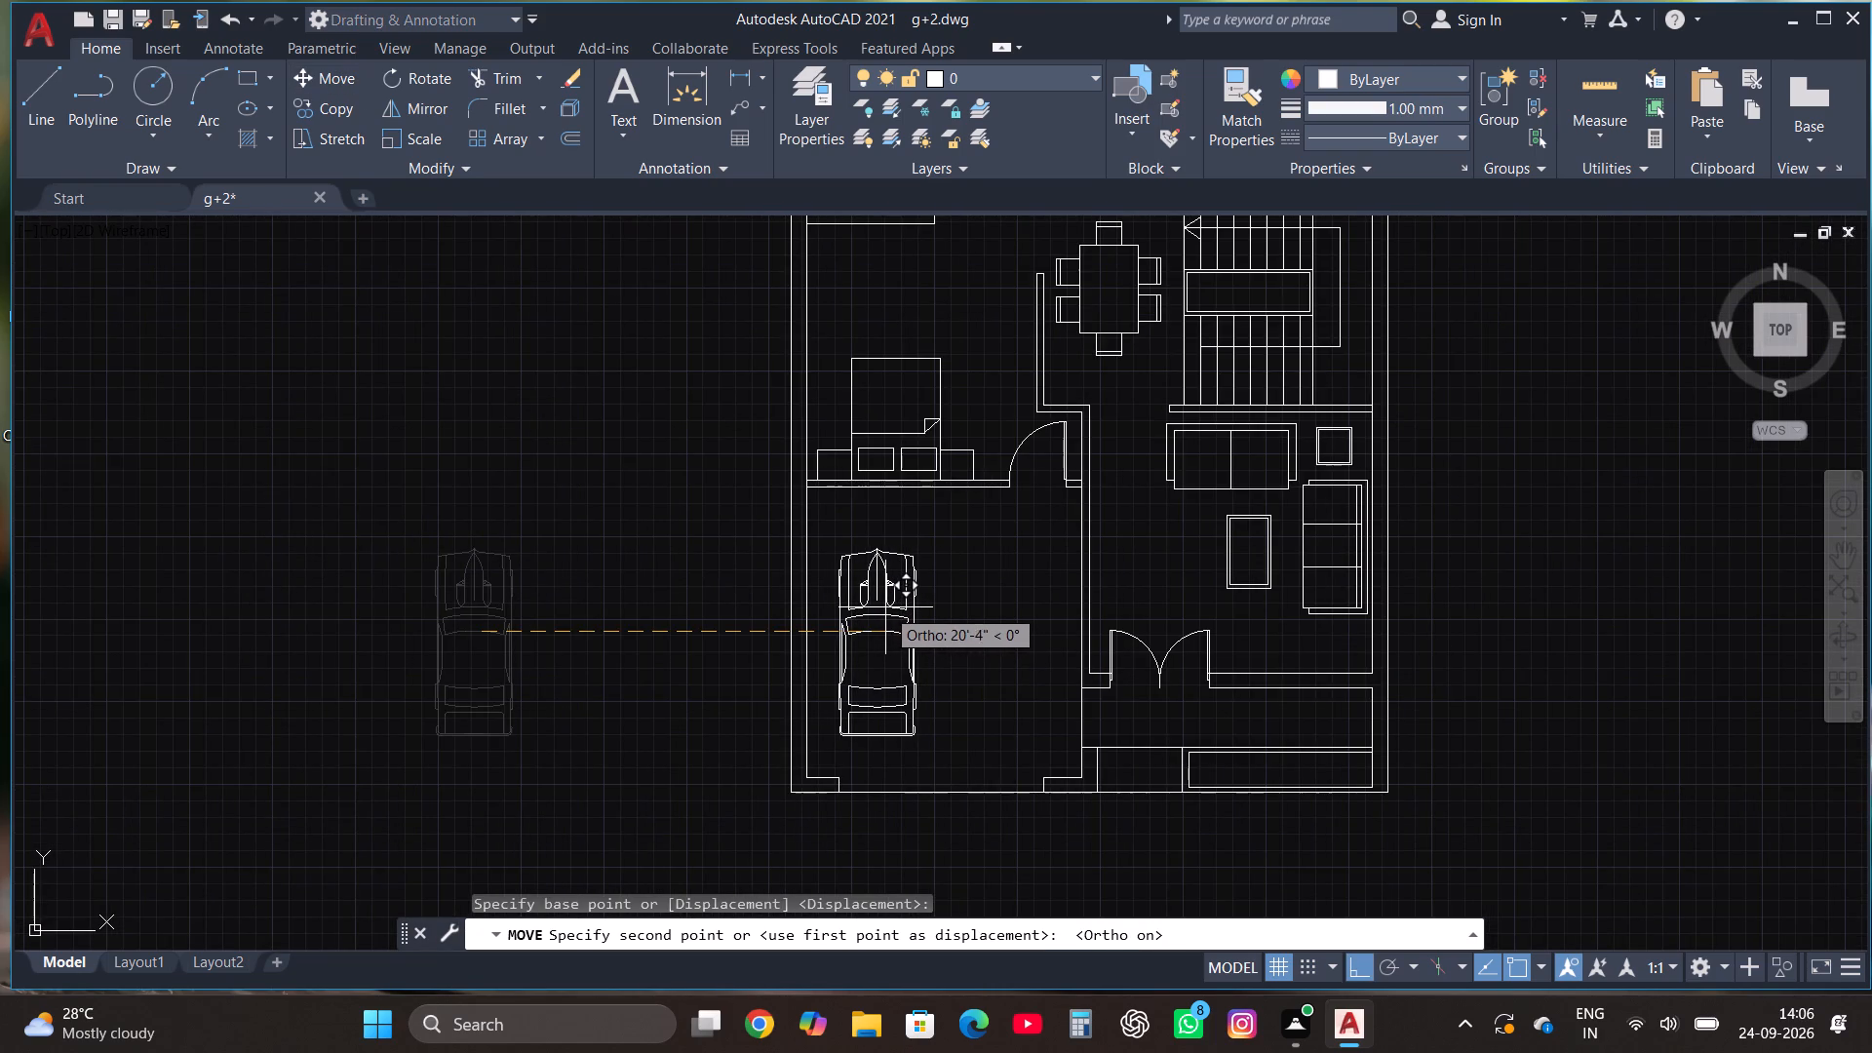
Copy the car horizontally to place a second one beside it in the front room.
left_click(874, 593)
left_click(345, 109)
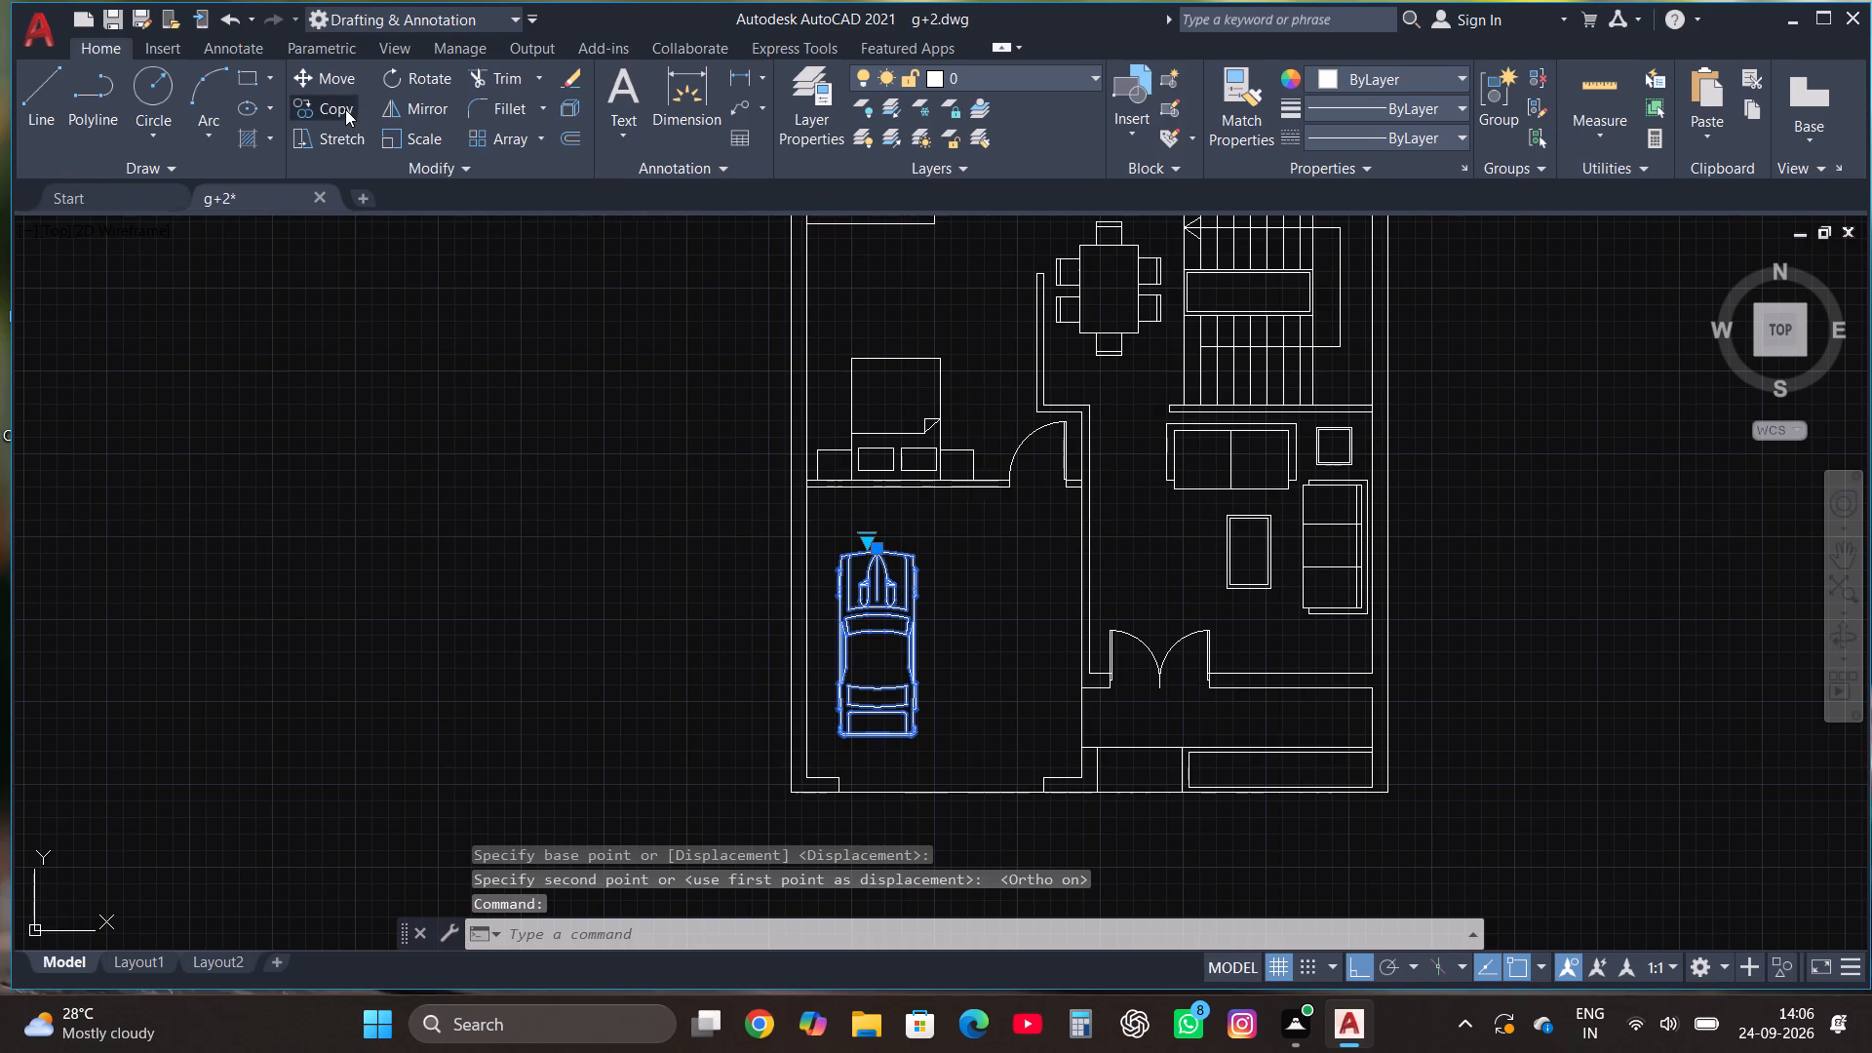
left_click(879, 652)
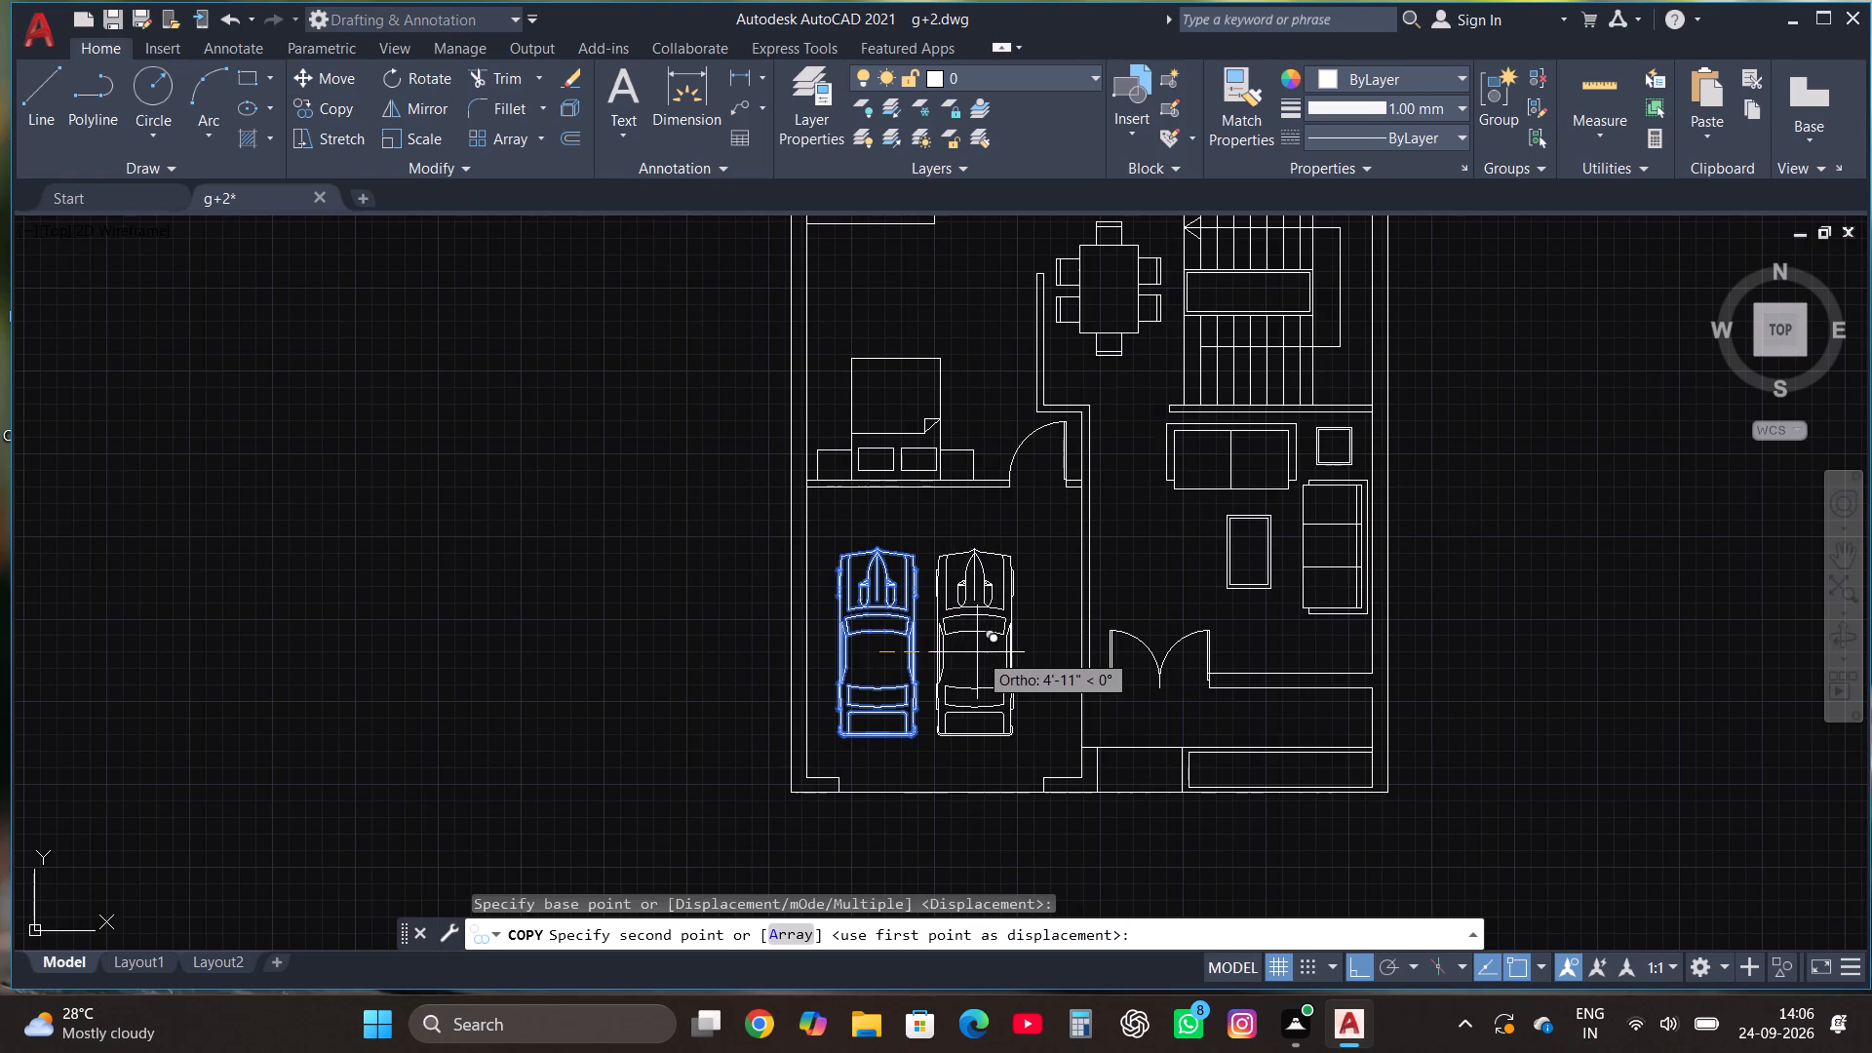
left_click(997, 656)
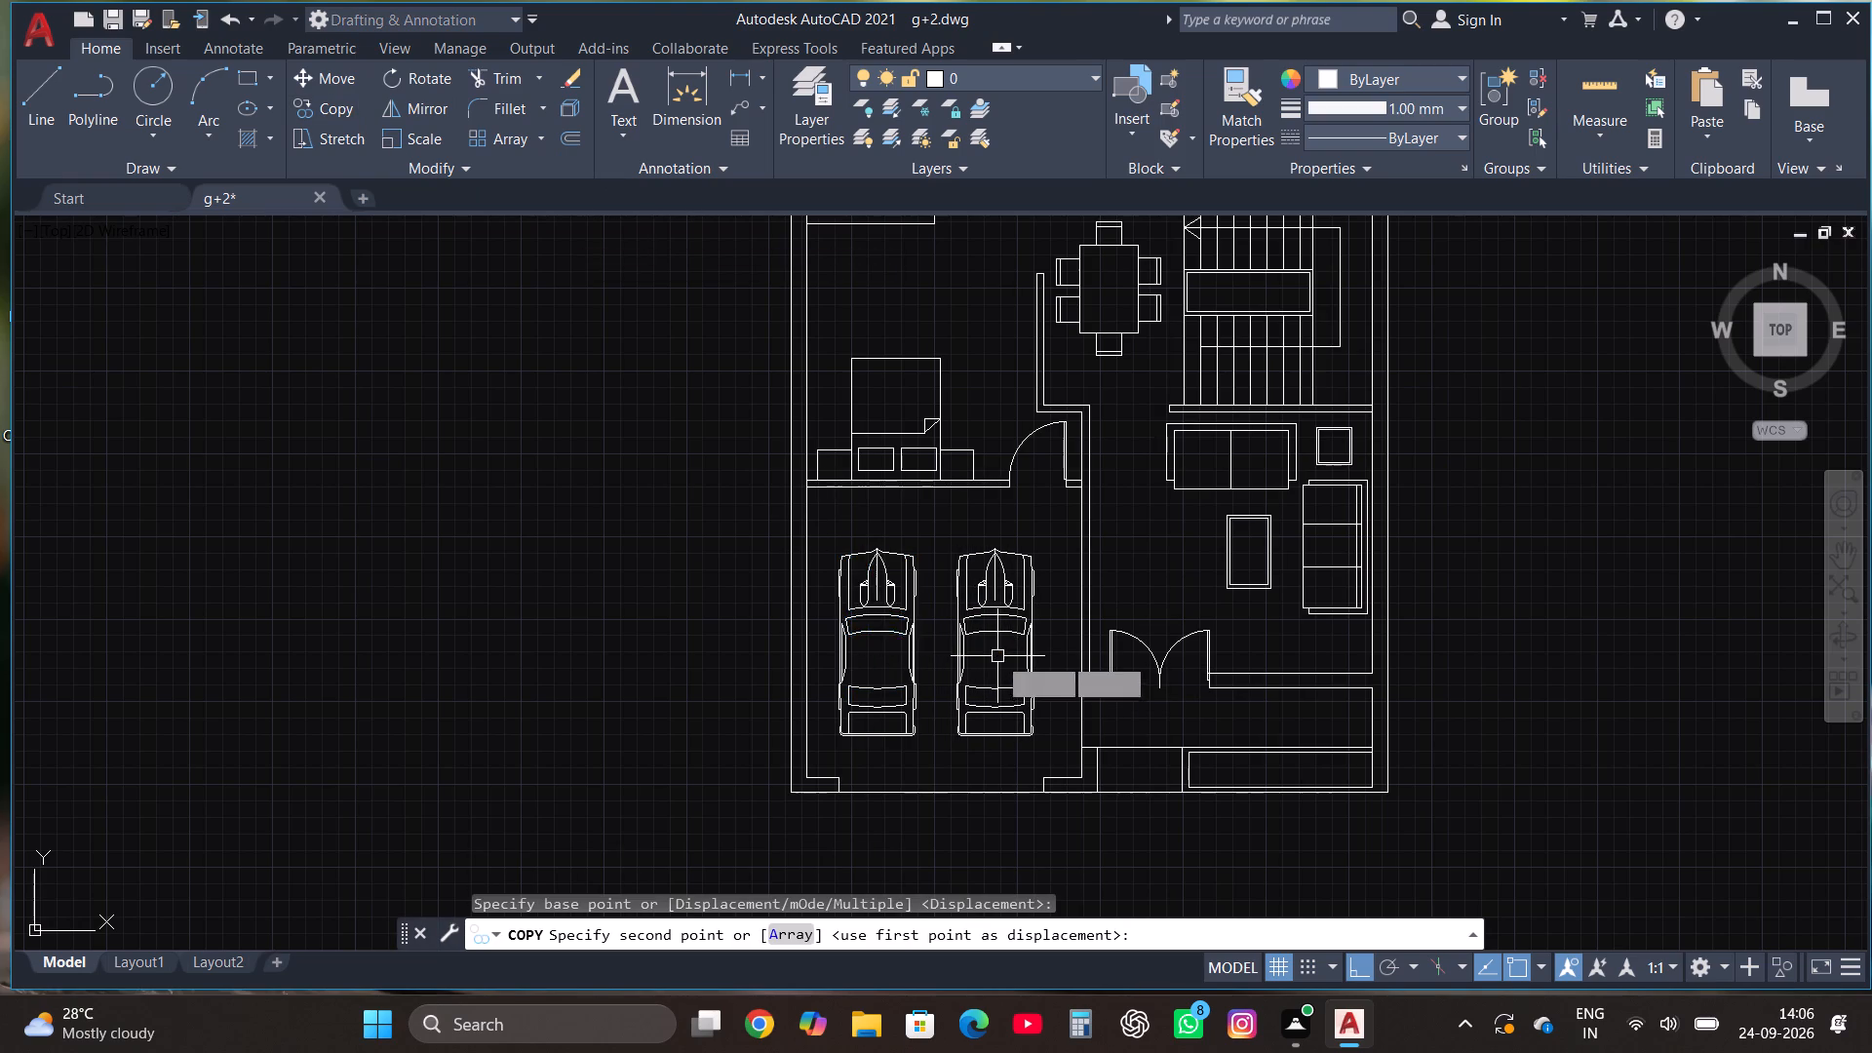
Draw a horizontal line at mid-depth across the small step rectangle beside the porch's long narrow rectangle.
scroll(765, 593, "down", 1)
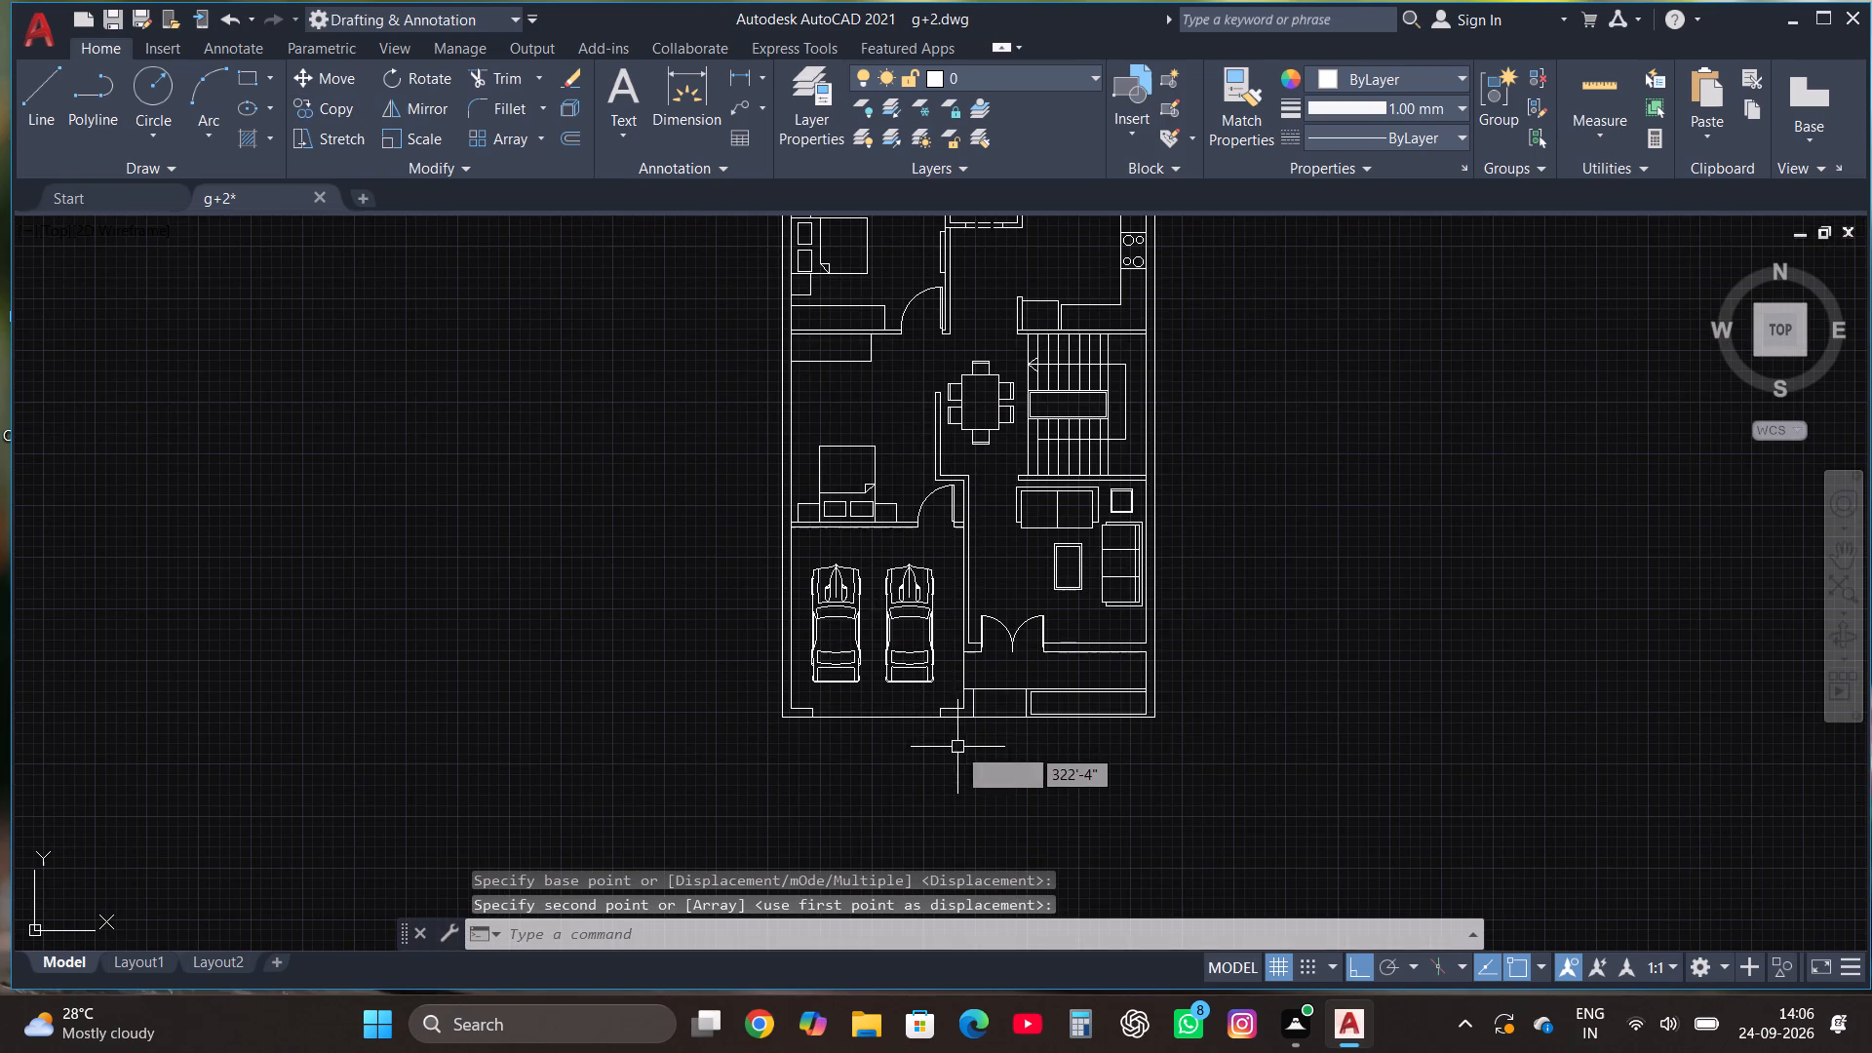
scroll(1059, 743, "up", 2)
left_click(36, 89)
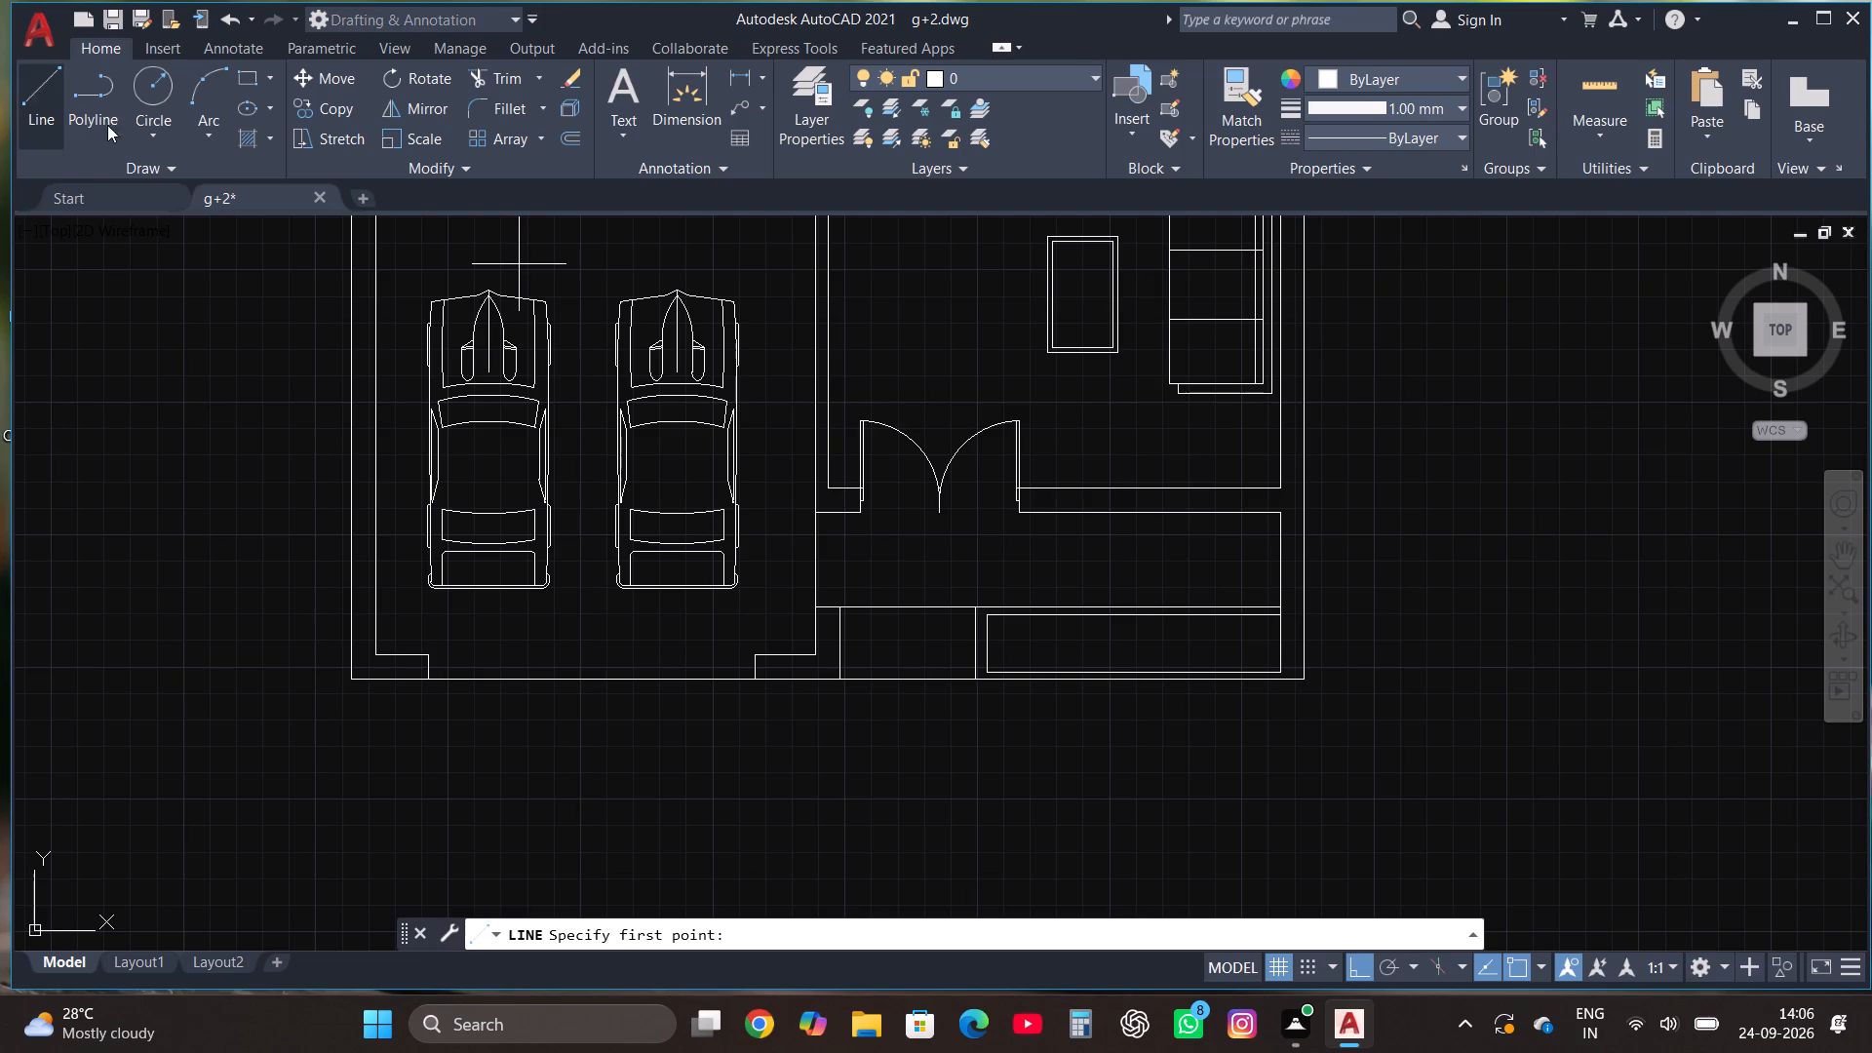
scroll(926, 637, "up", 1)
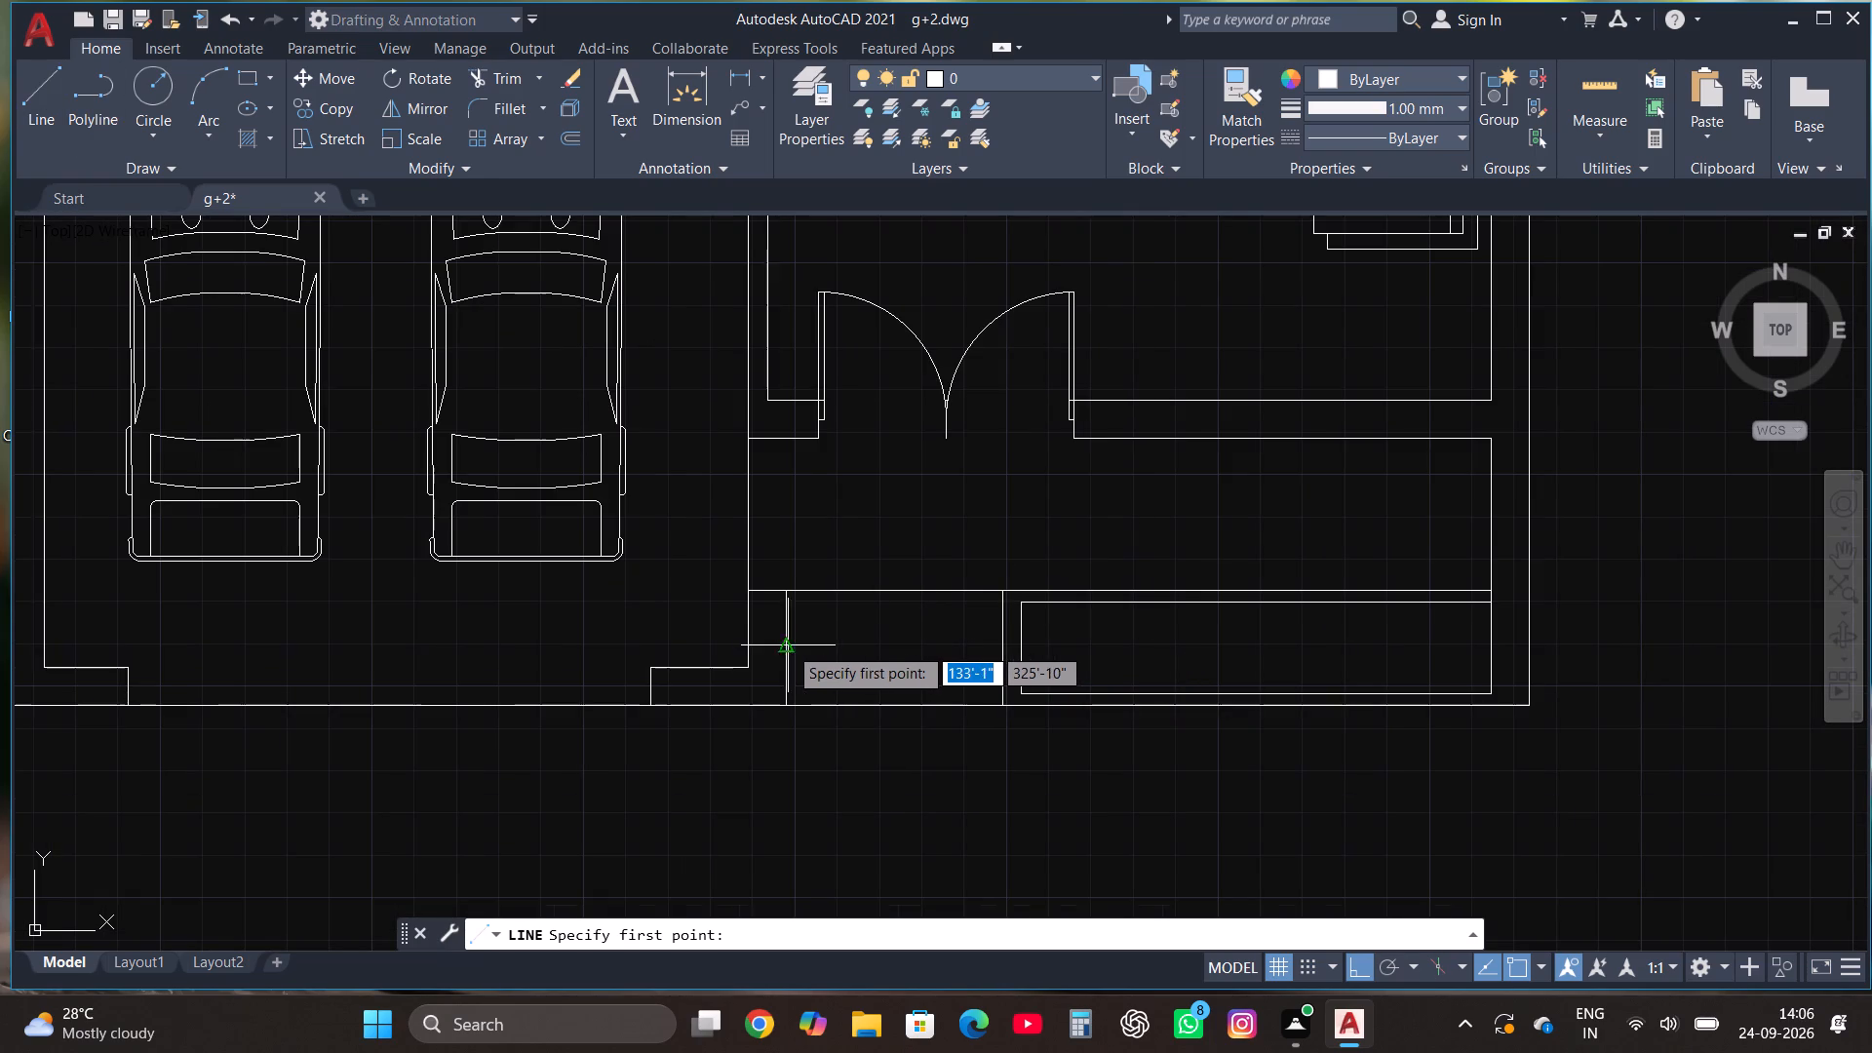
left_click(790, 645)
left_click(1009, 648)
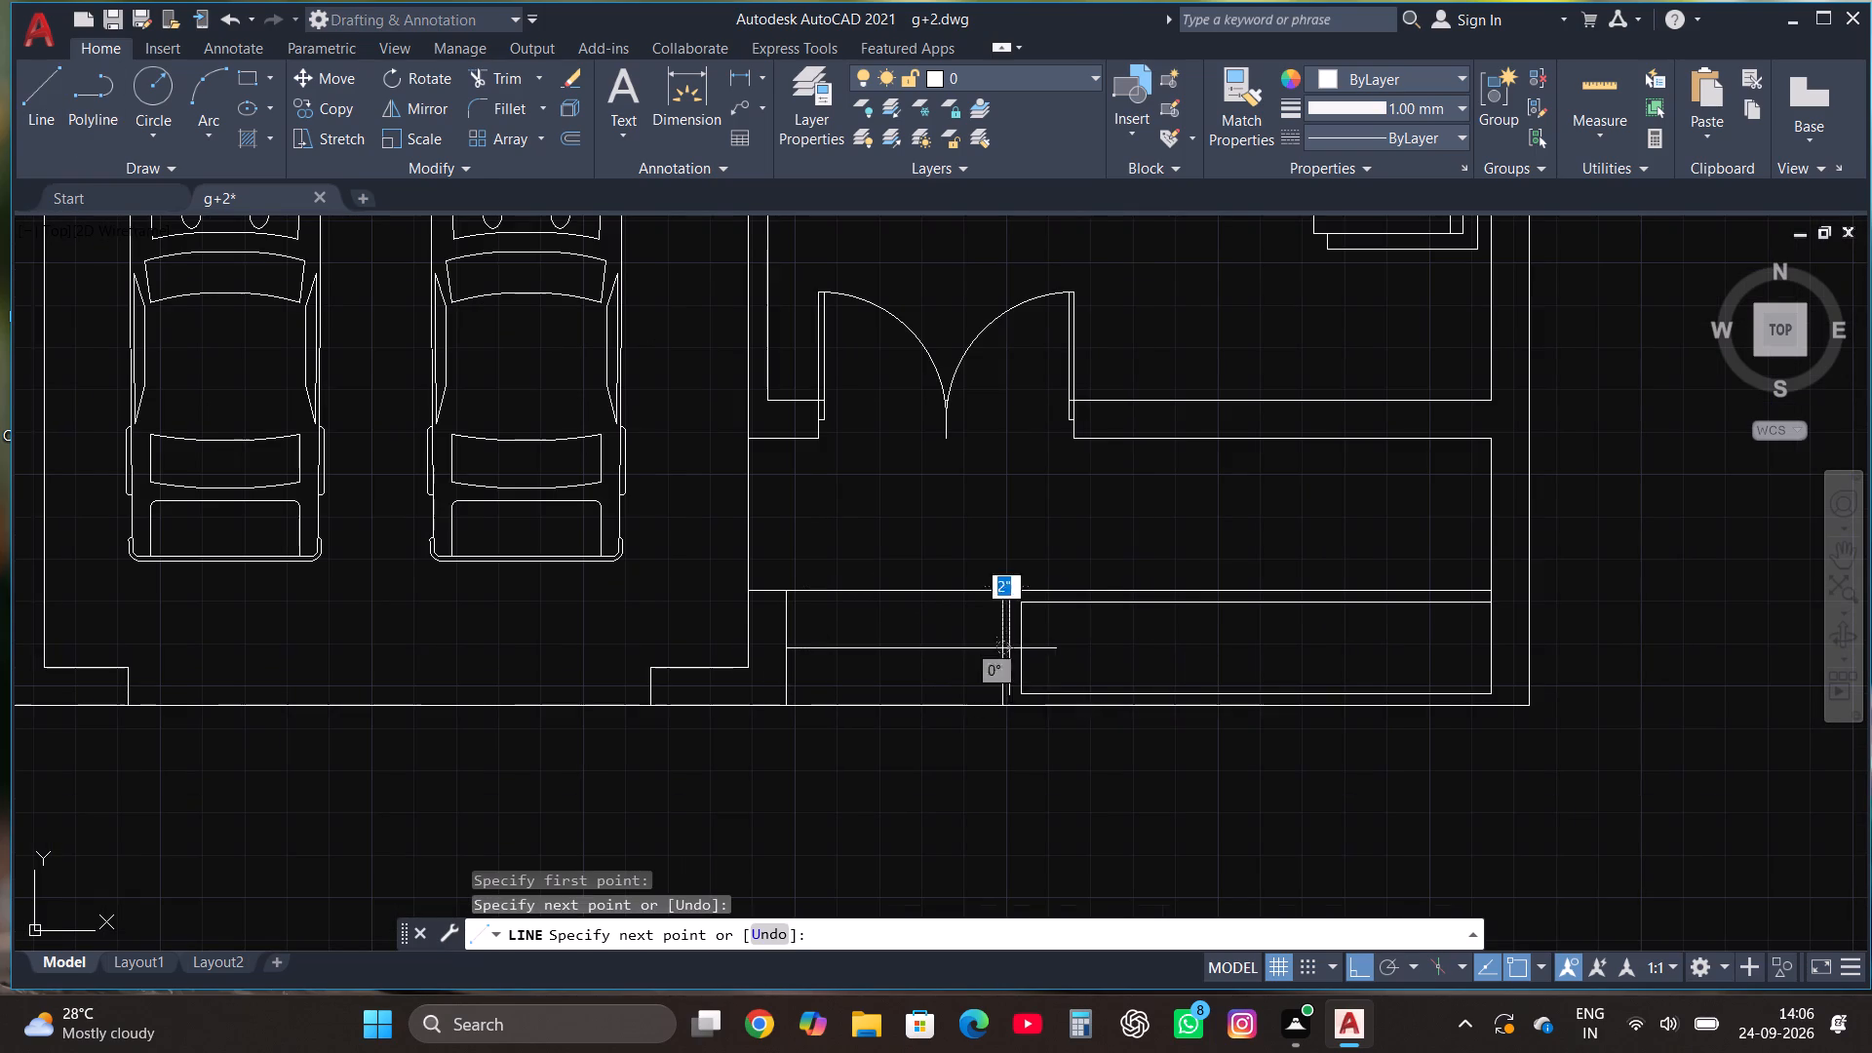
key("Escape")
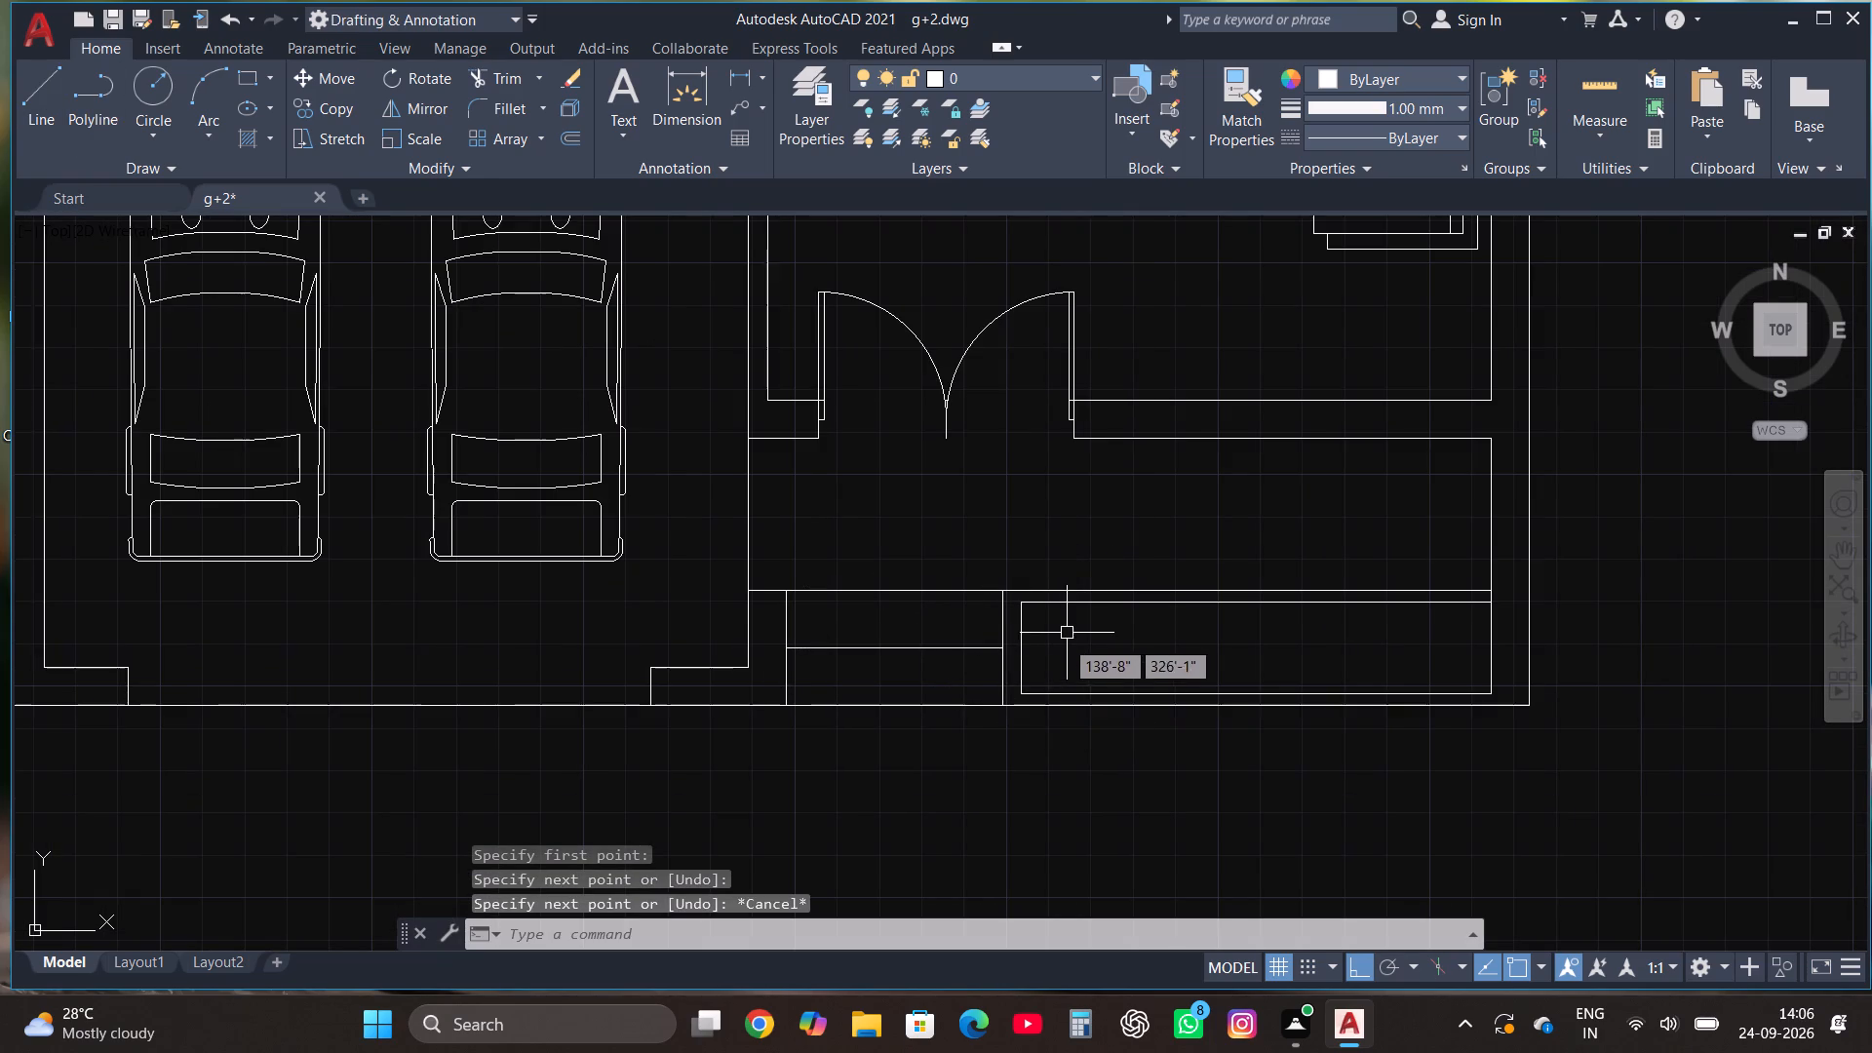
Draw a window rectangle about 4'-7" long across the living room's front wall thickness, between the double door and the side wall.
scroll(1033, 726, "down", 1)
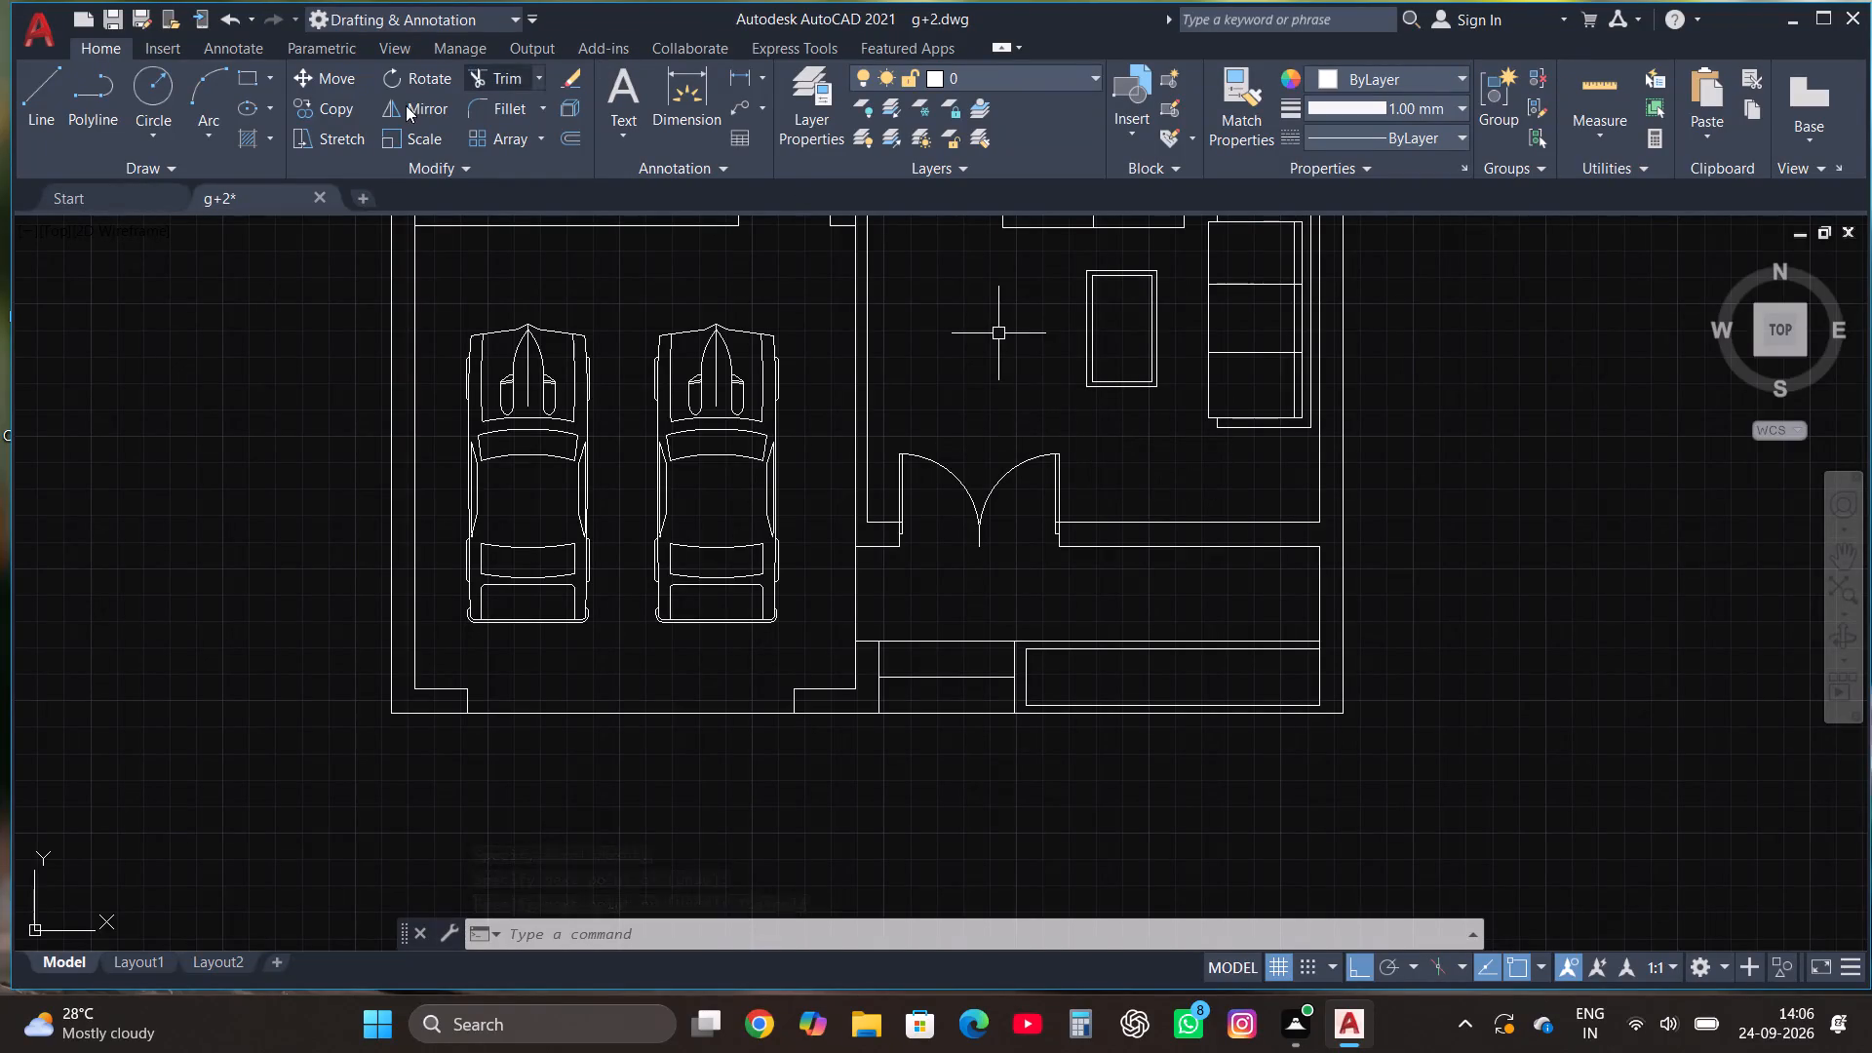
left_click(240, 77)
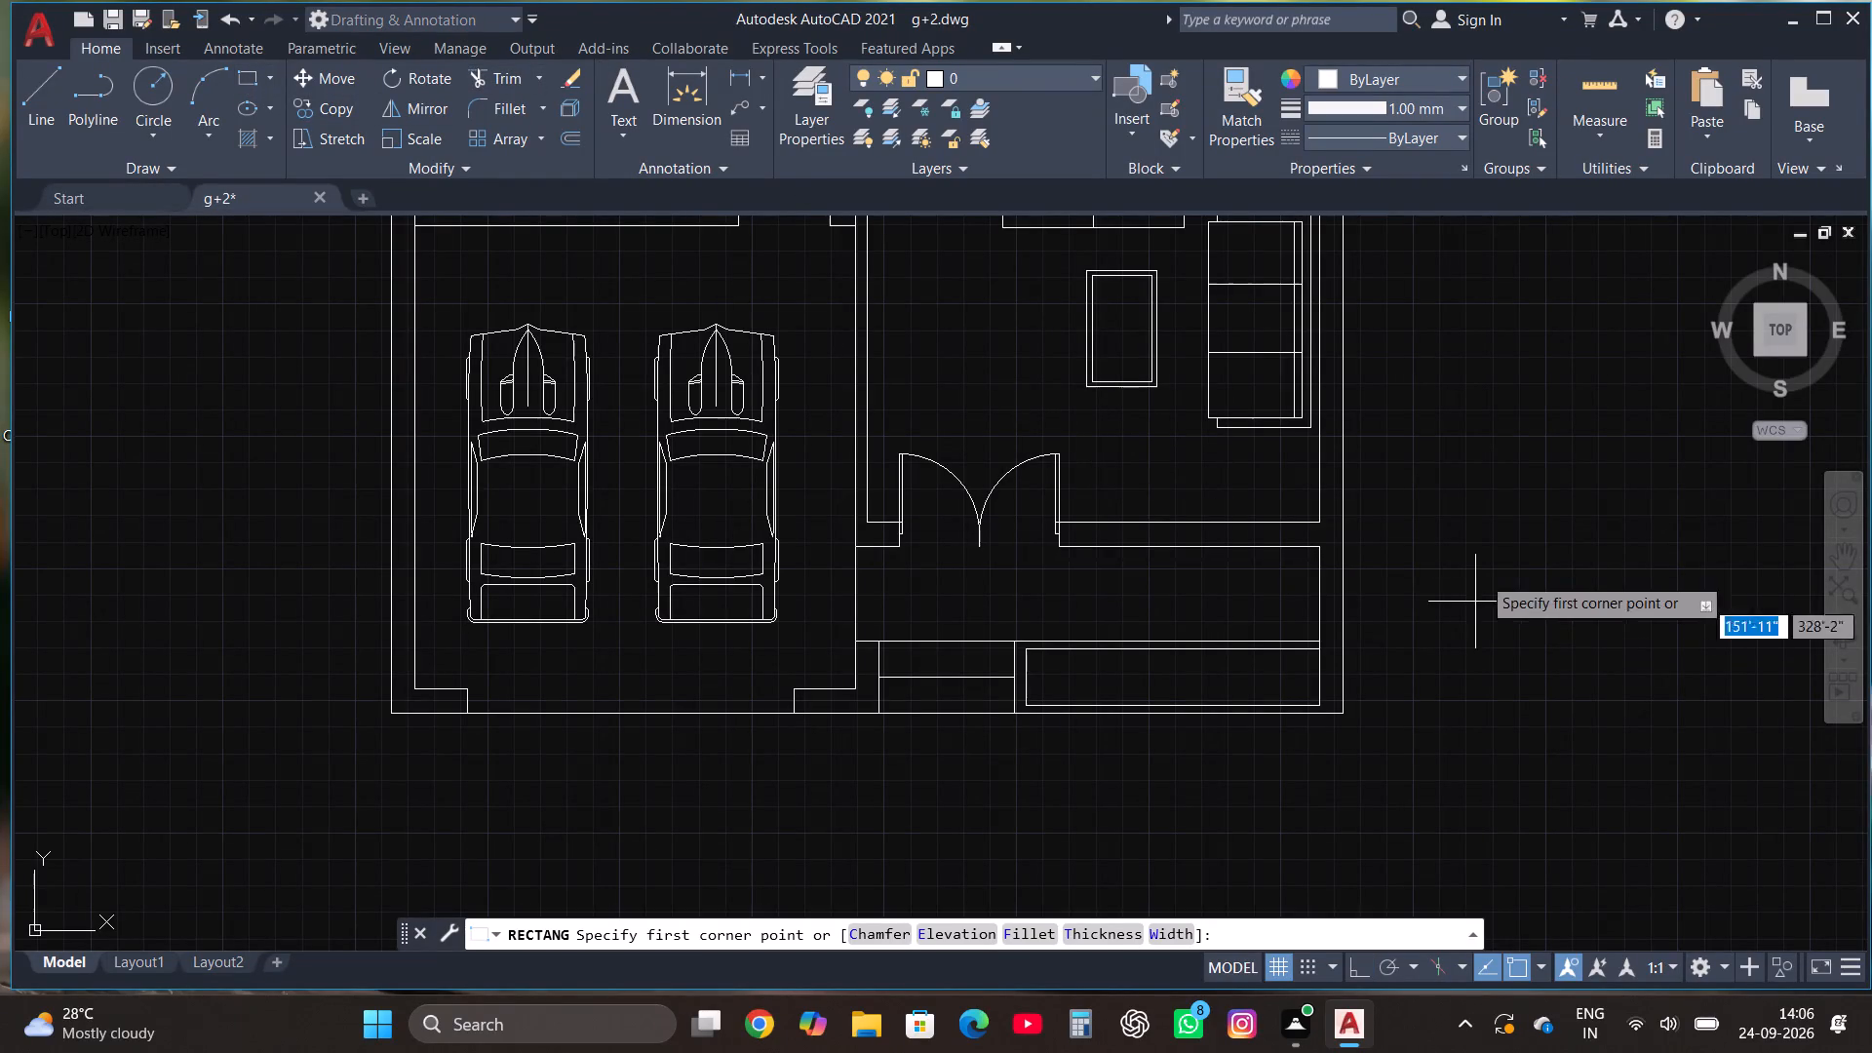
scroll(1211, 493, "up", 1)
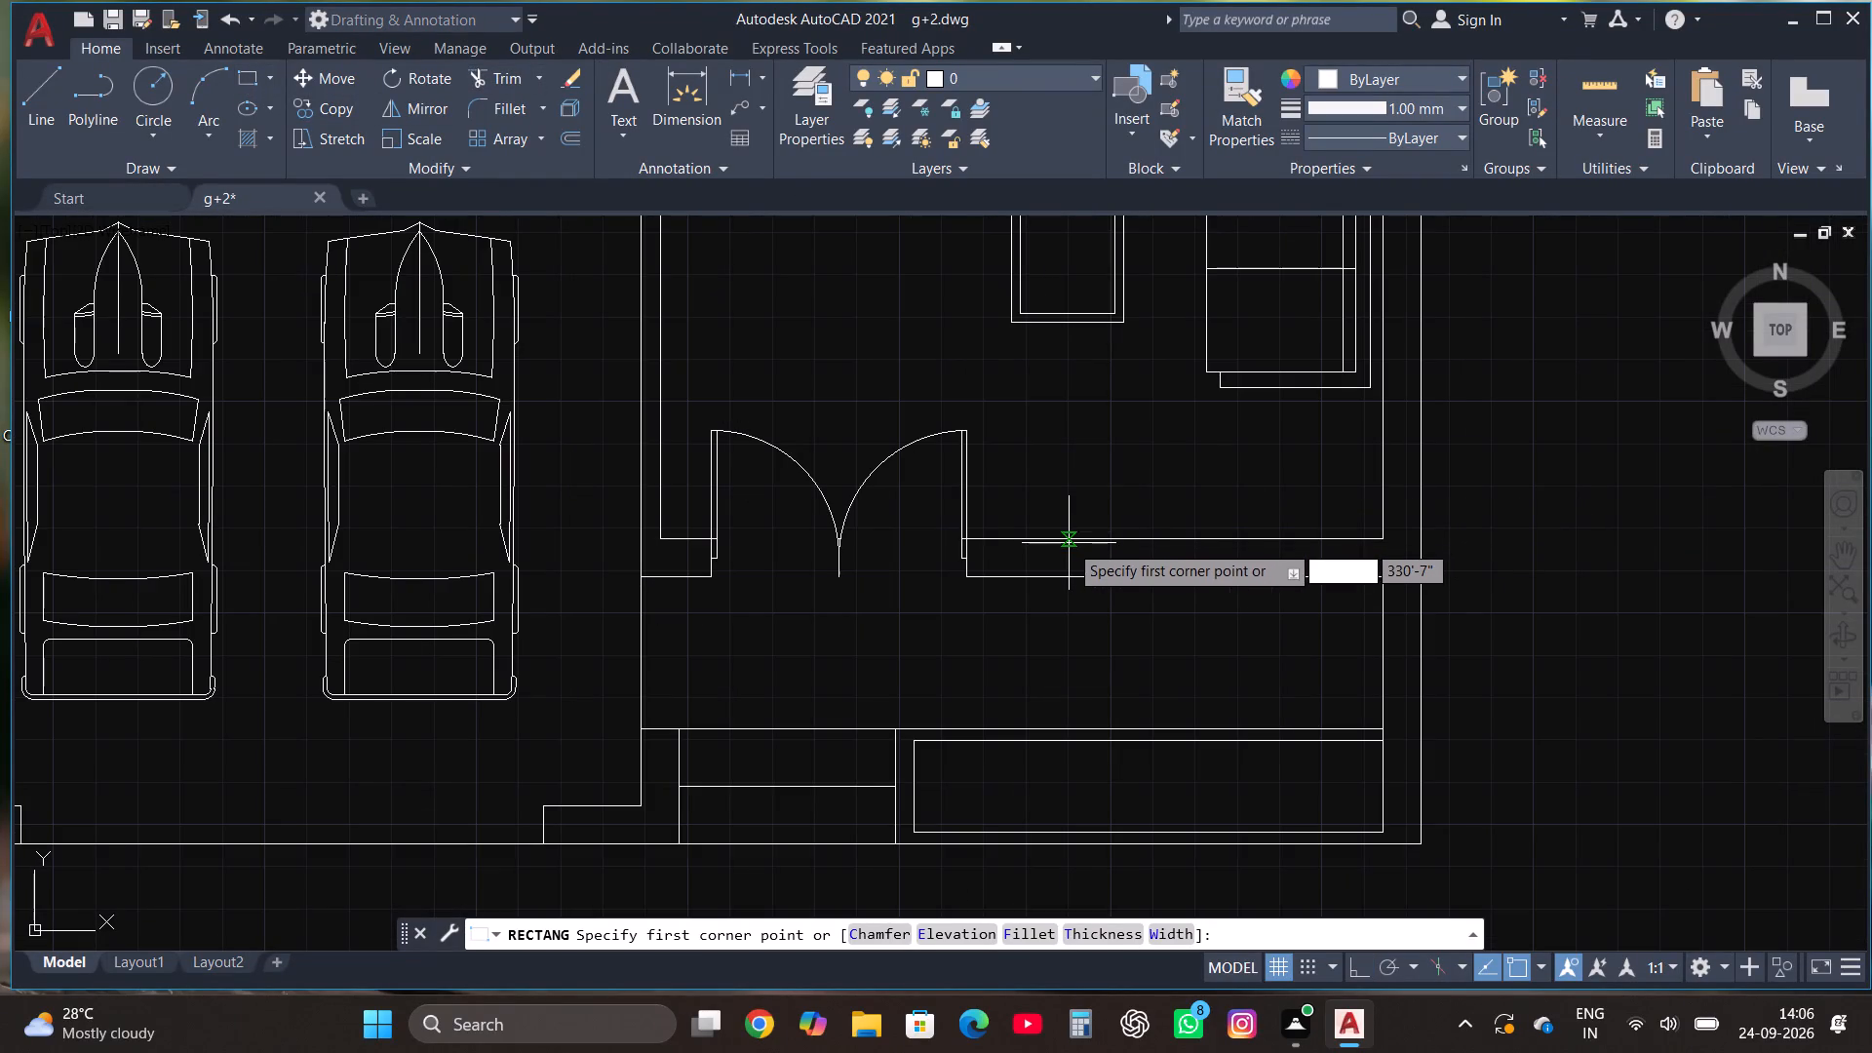
left_click(1066, 539)
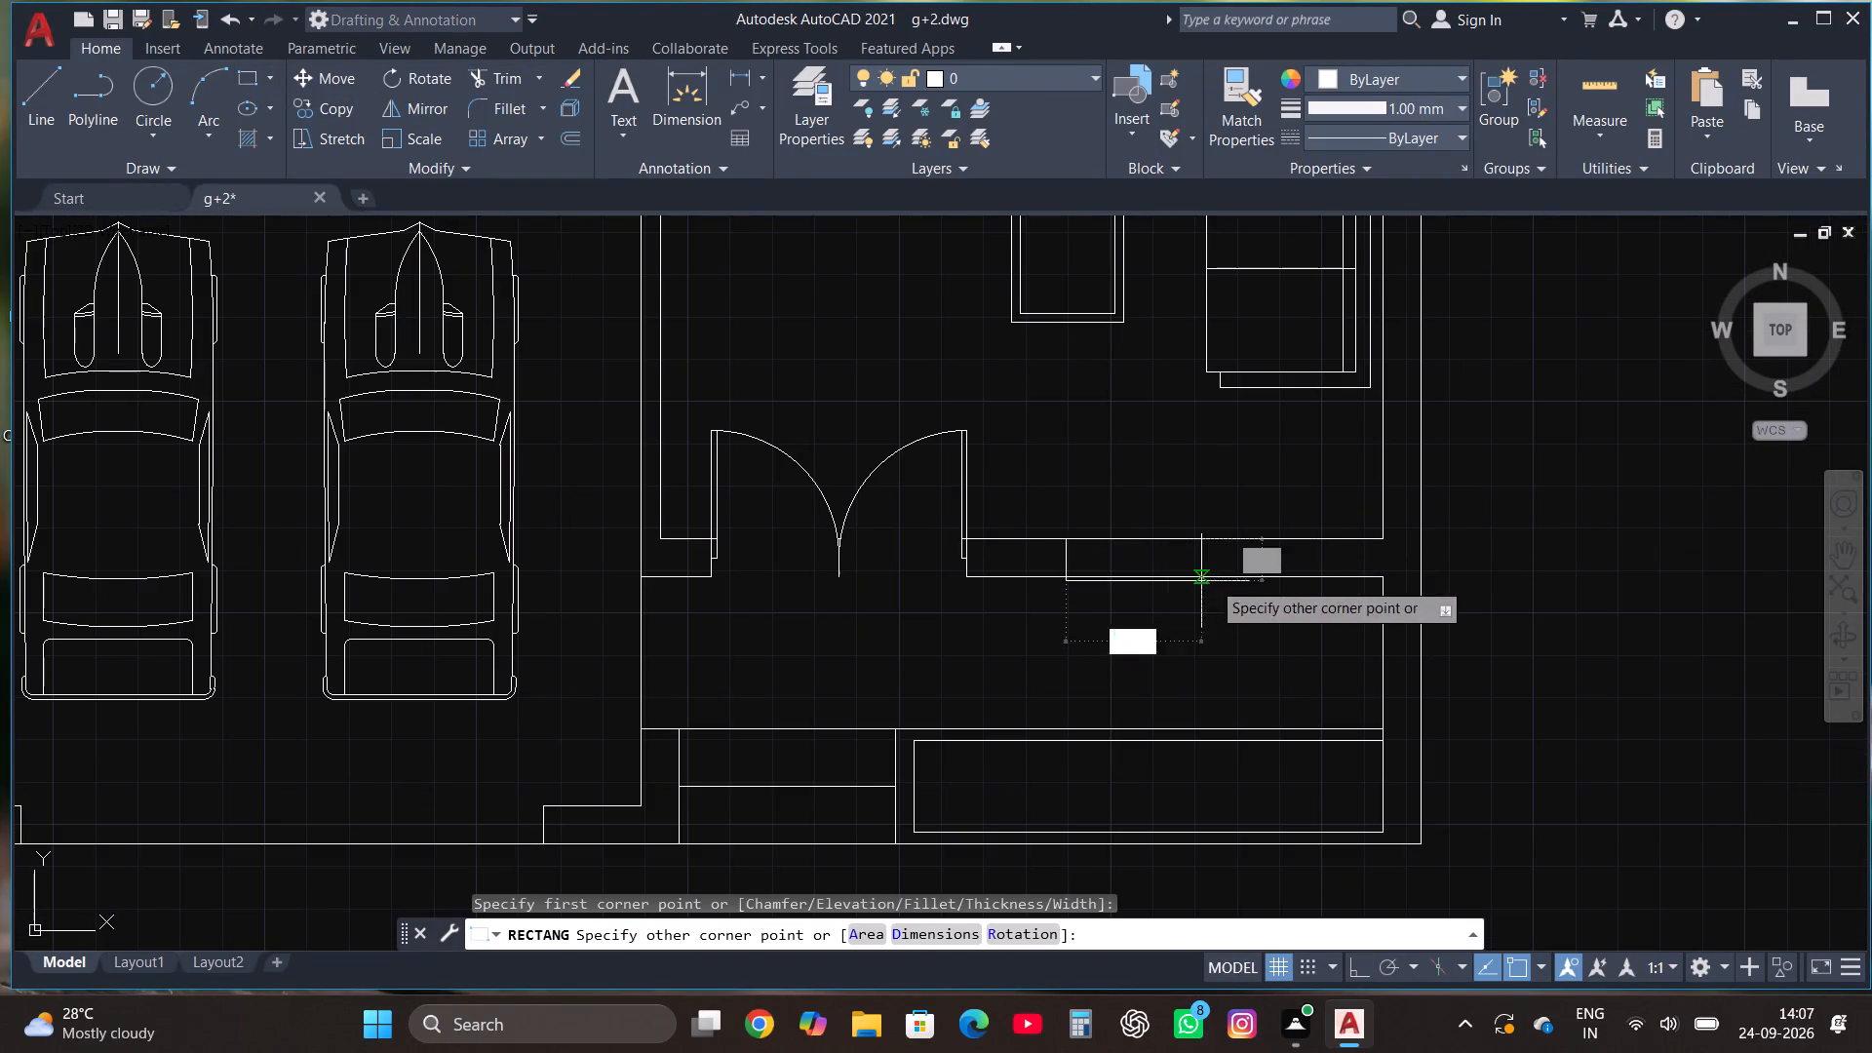
left_click(1293, 573)
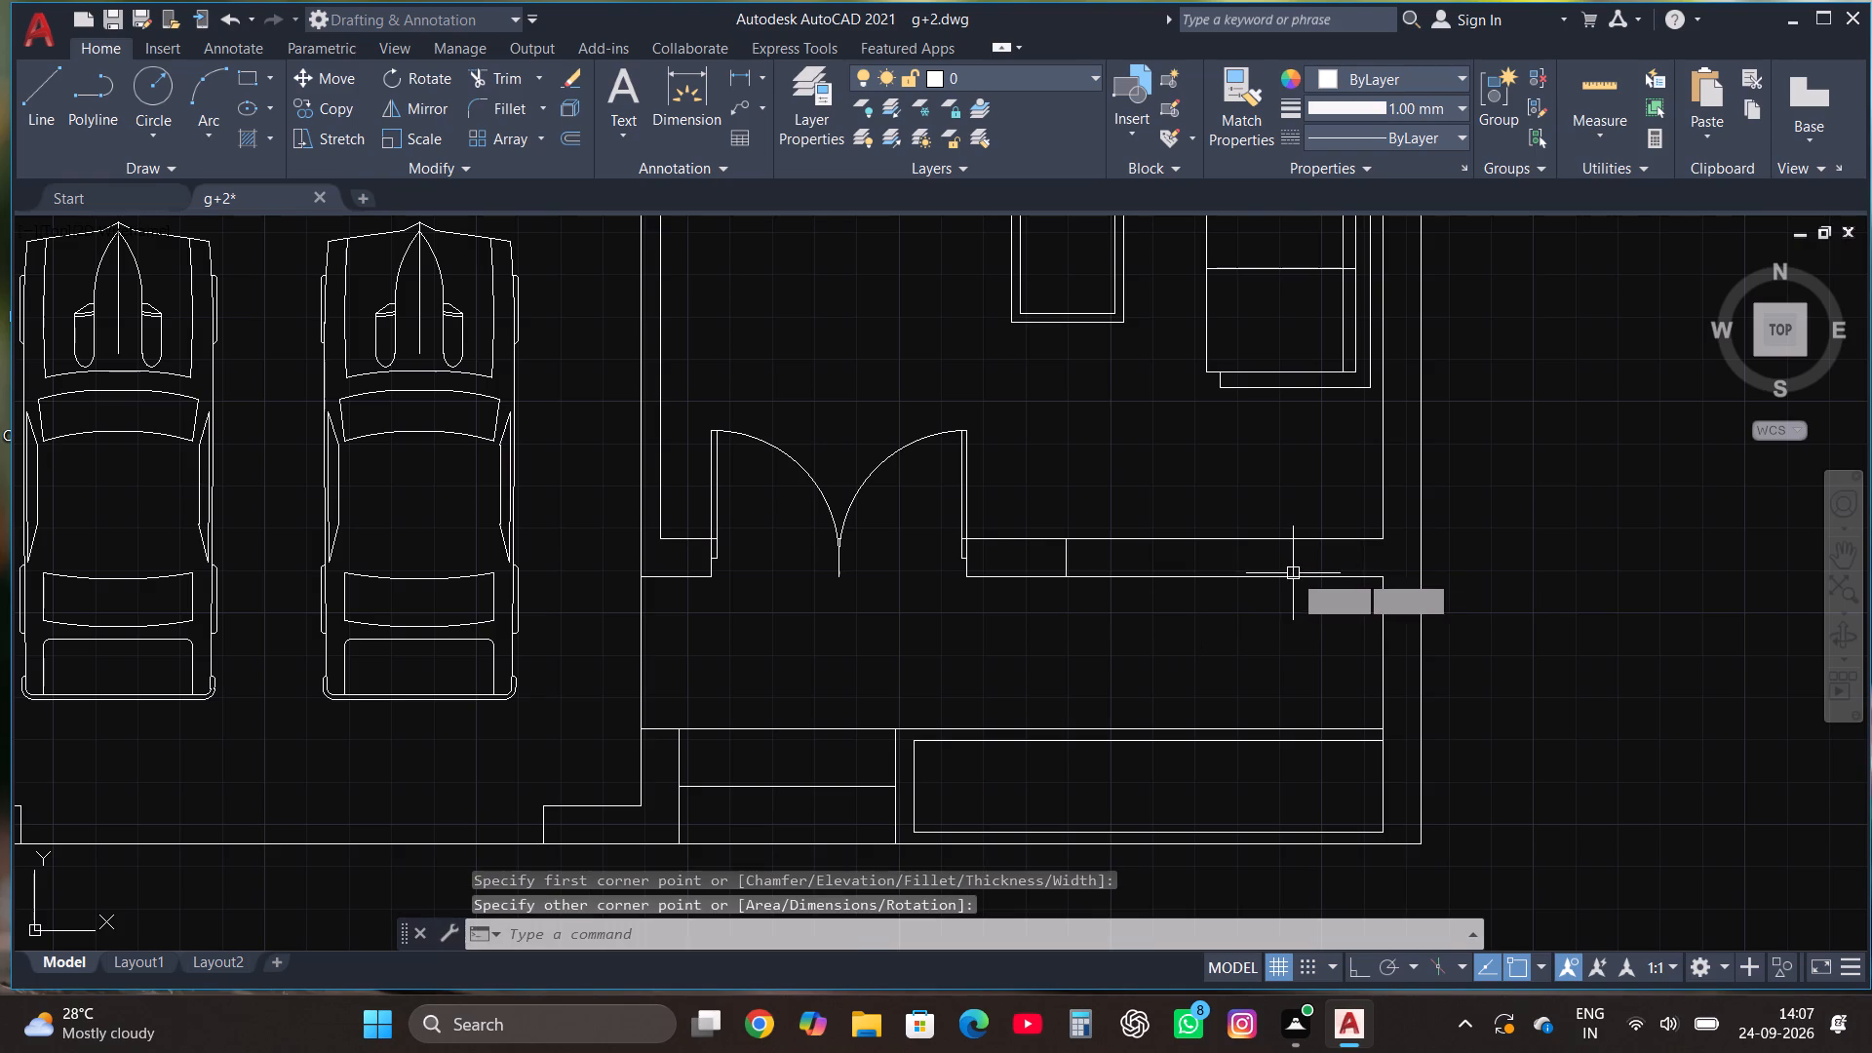
Draw a horizontal centre line about 4'-7" long through the window rectangle in the living room's front wall.
left_click(46, 97)
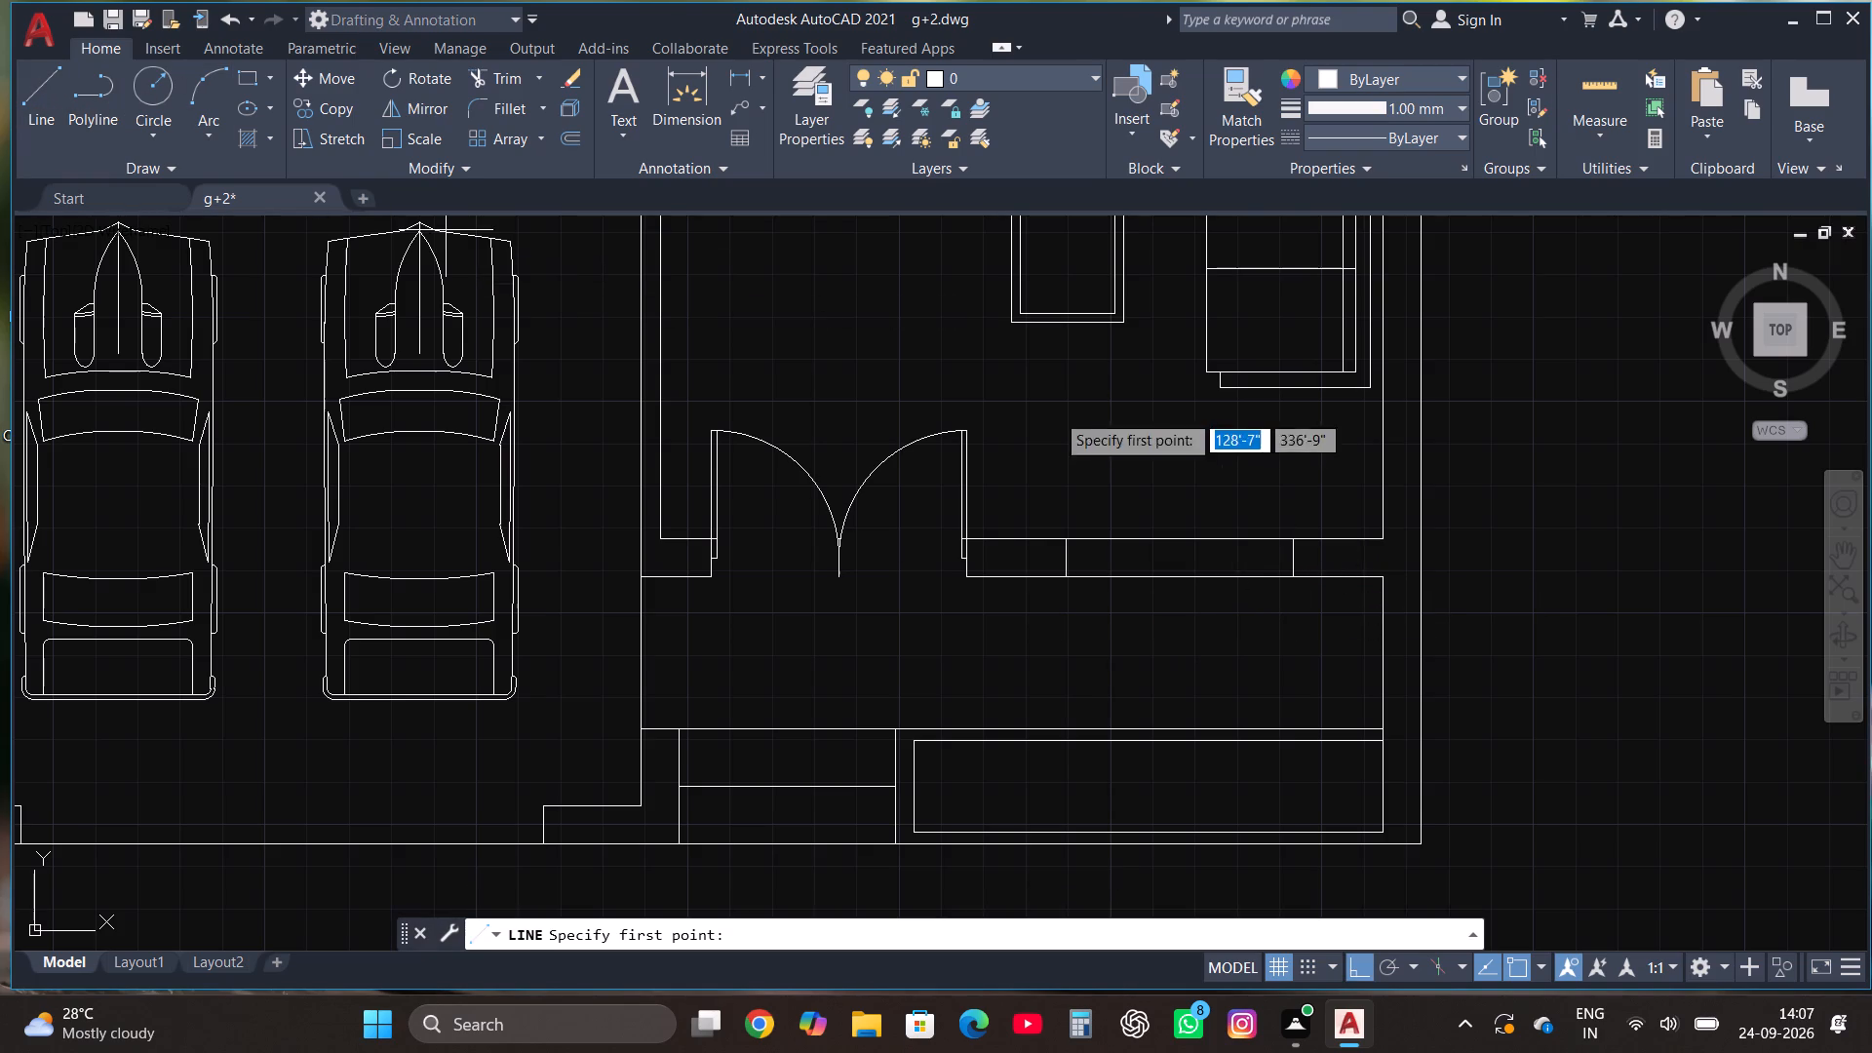
left_click(1069, 554)
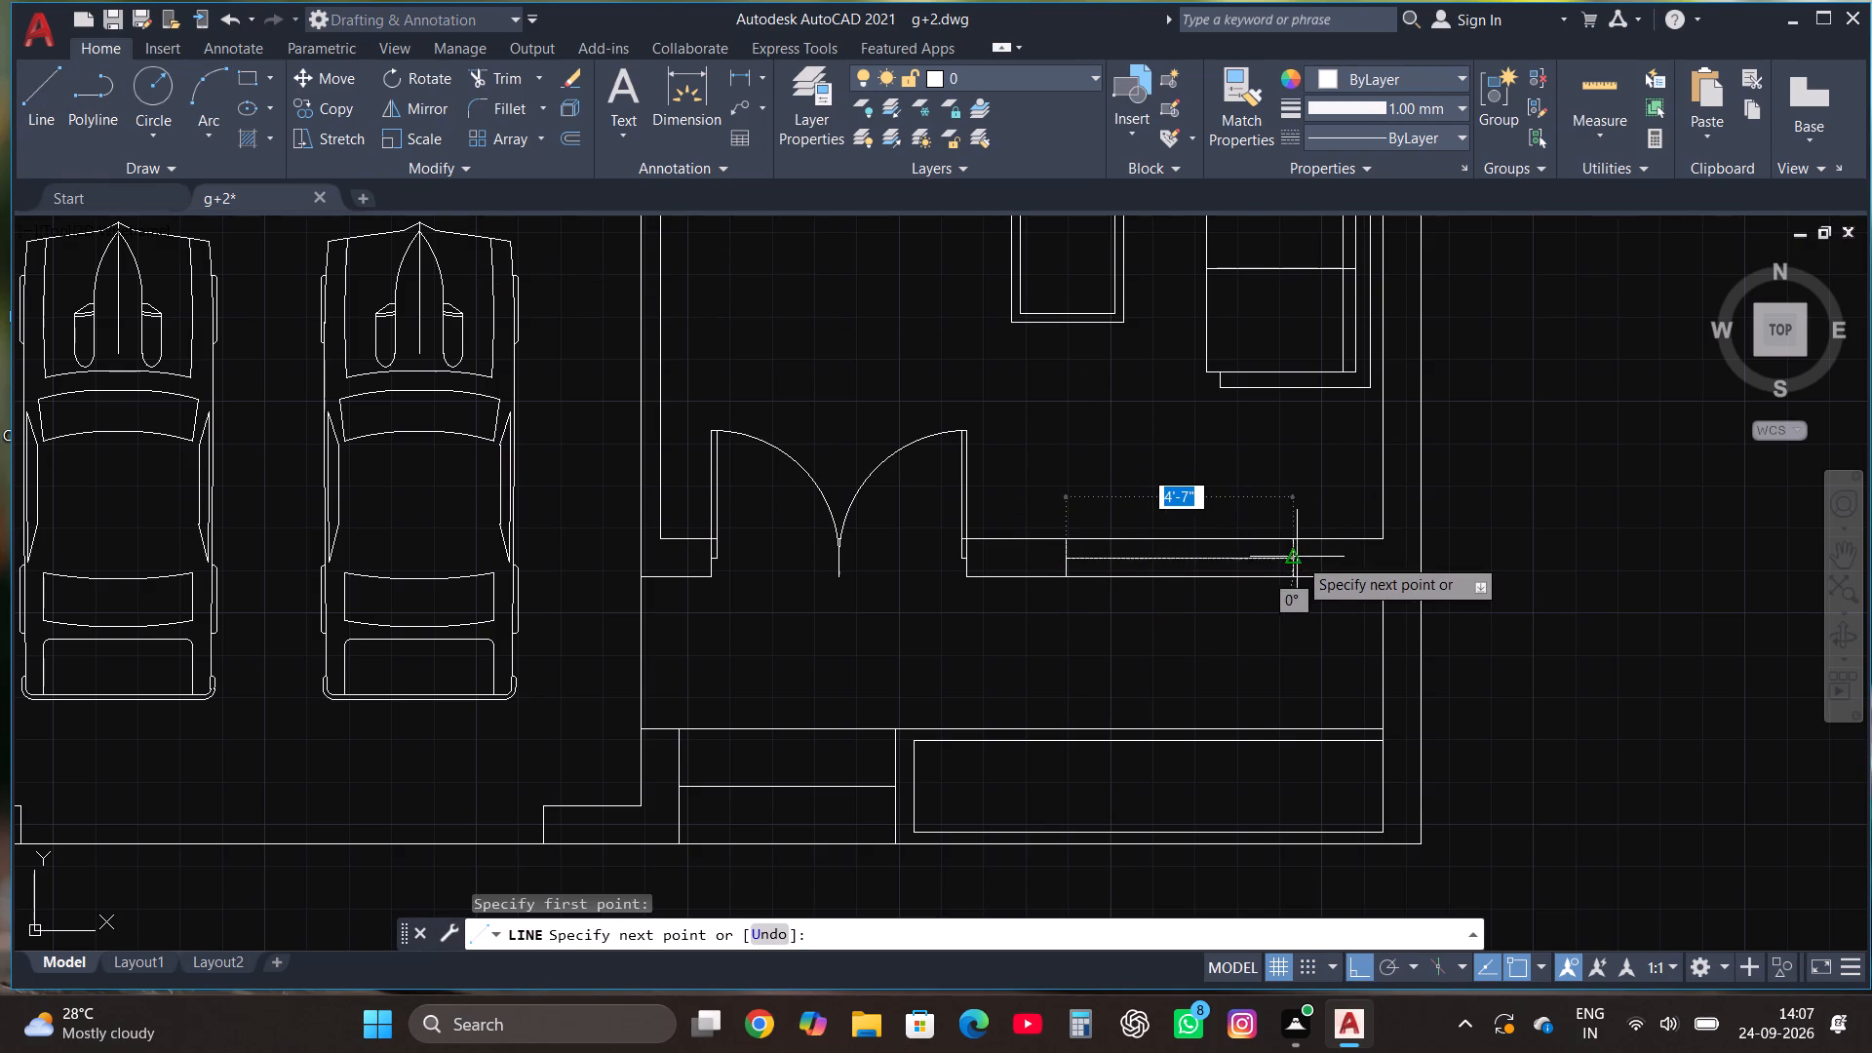
left_click(1297, 557)
key("Escape")
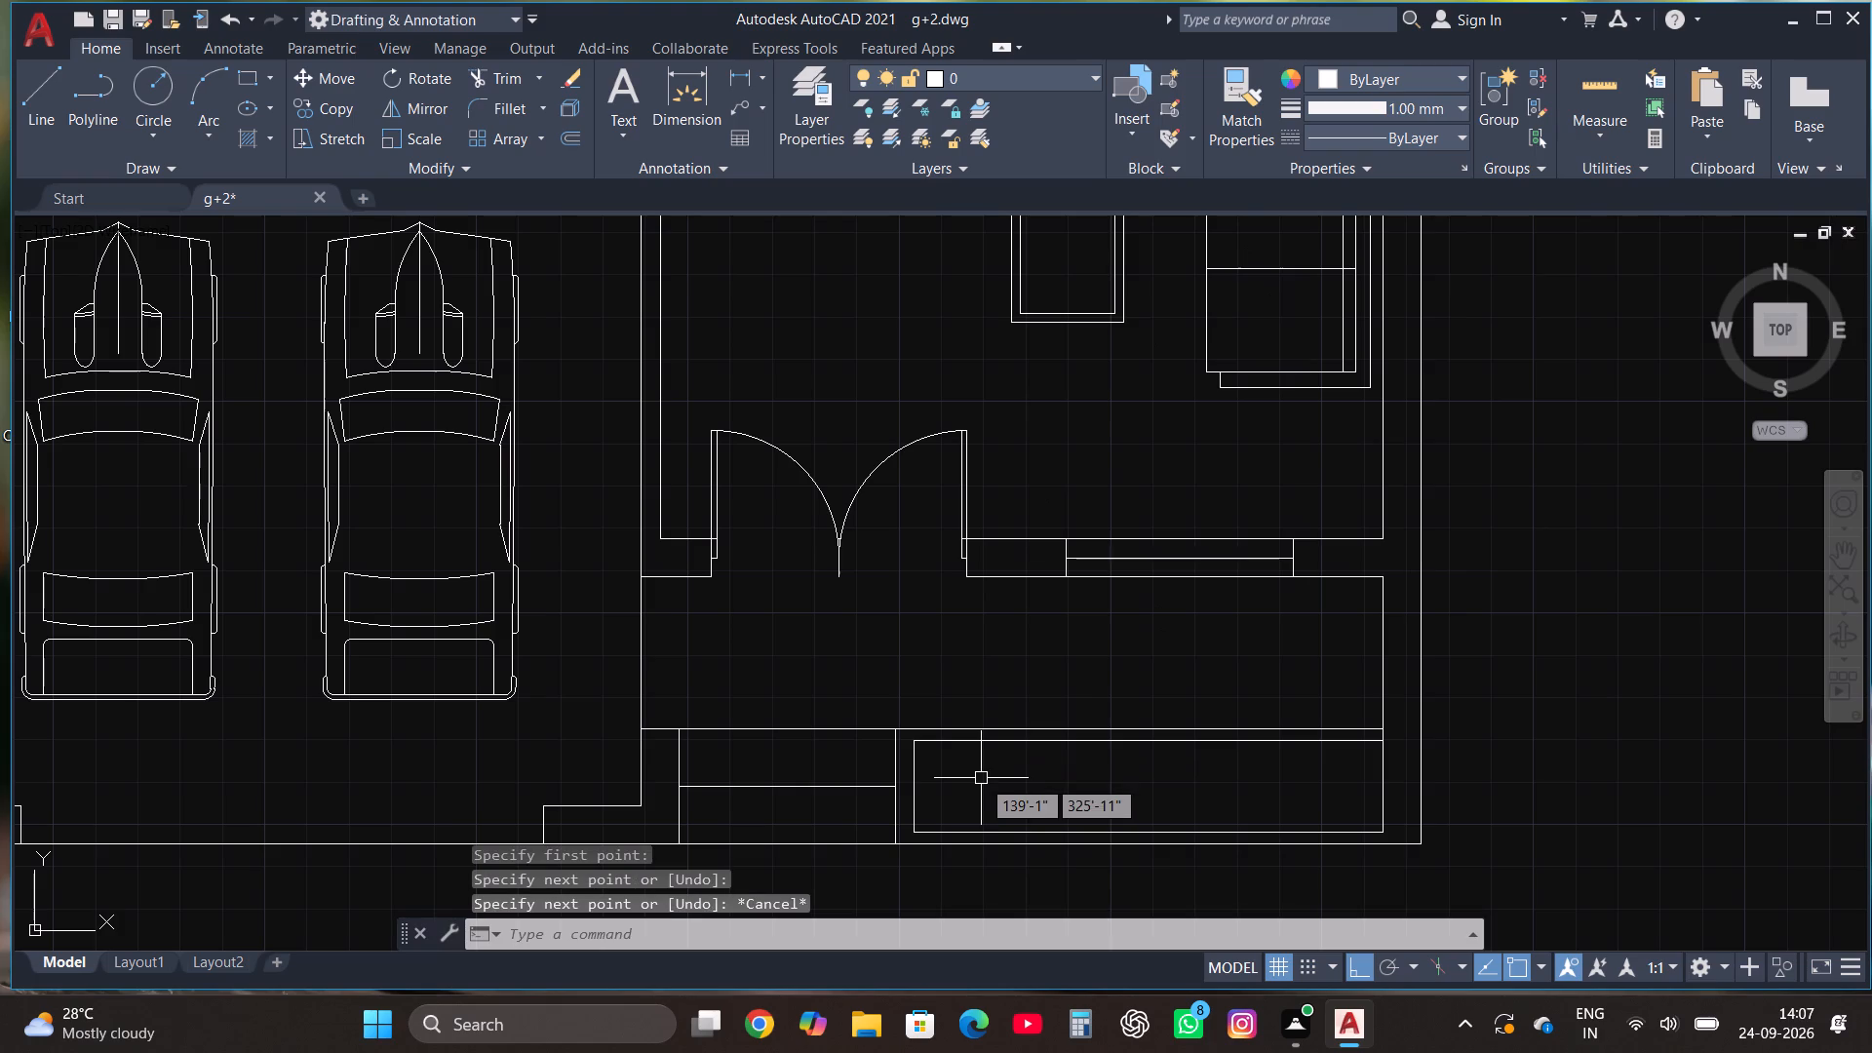
Draw a window rectangle about 6' long across the 10" outer side wall beside the staircase.
scroll(1052, 745, "down", 2)
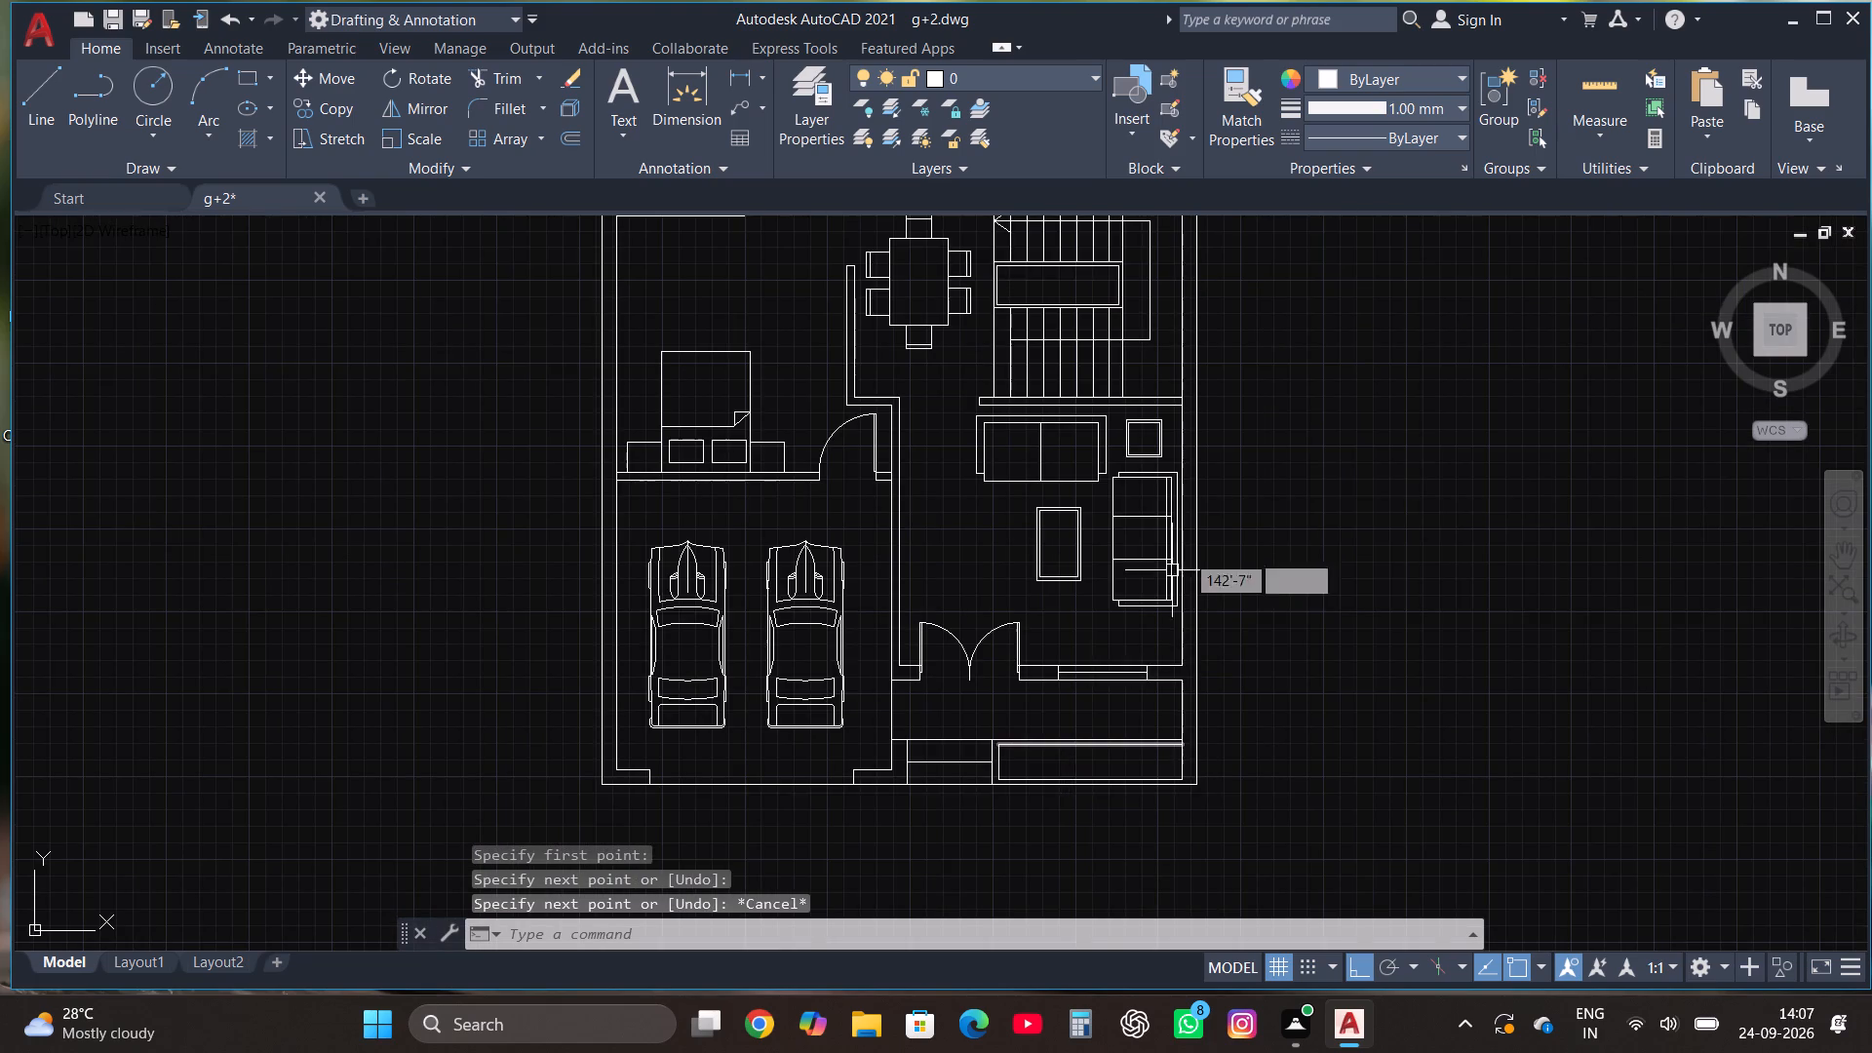
scroll(1297, 407, "up", 1)
left_click(246, 73)
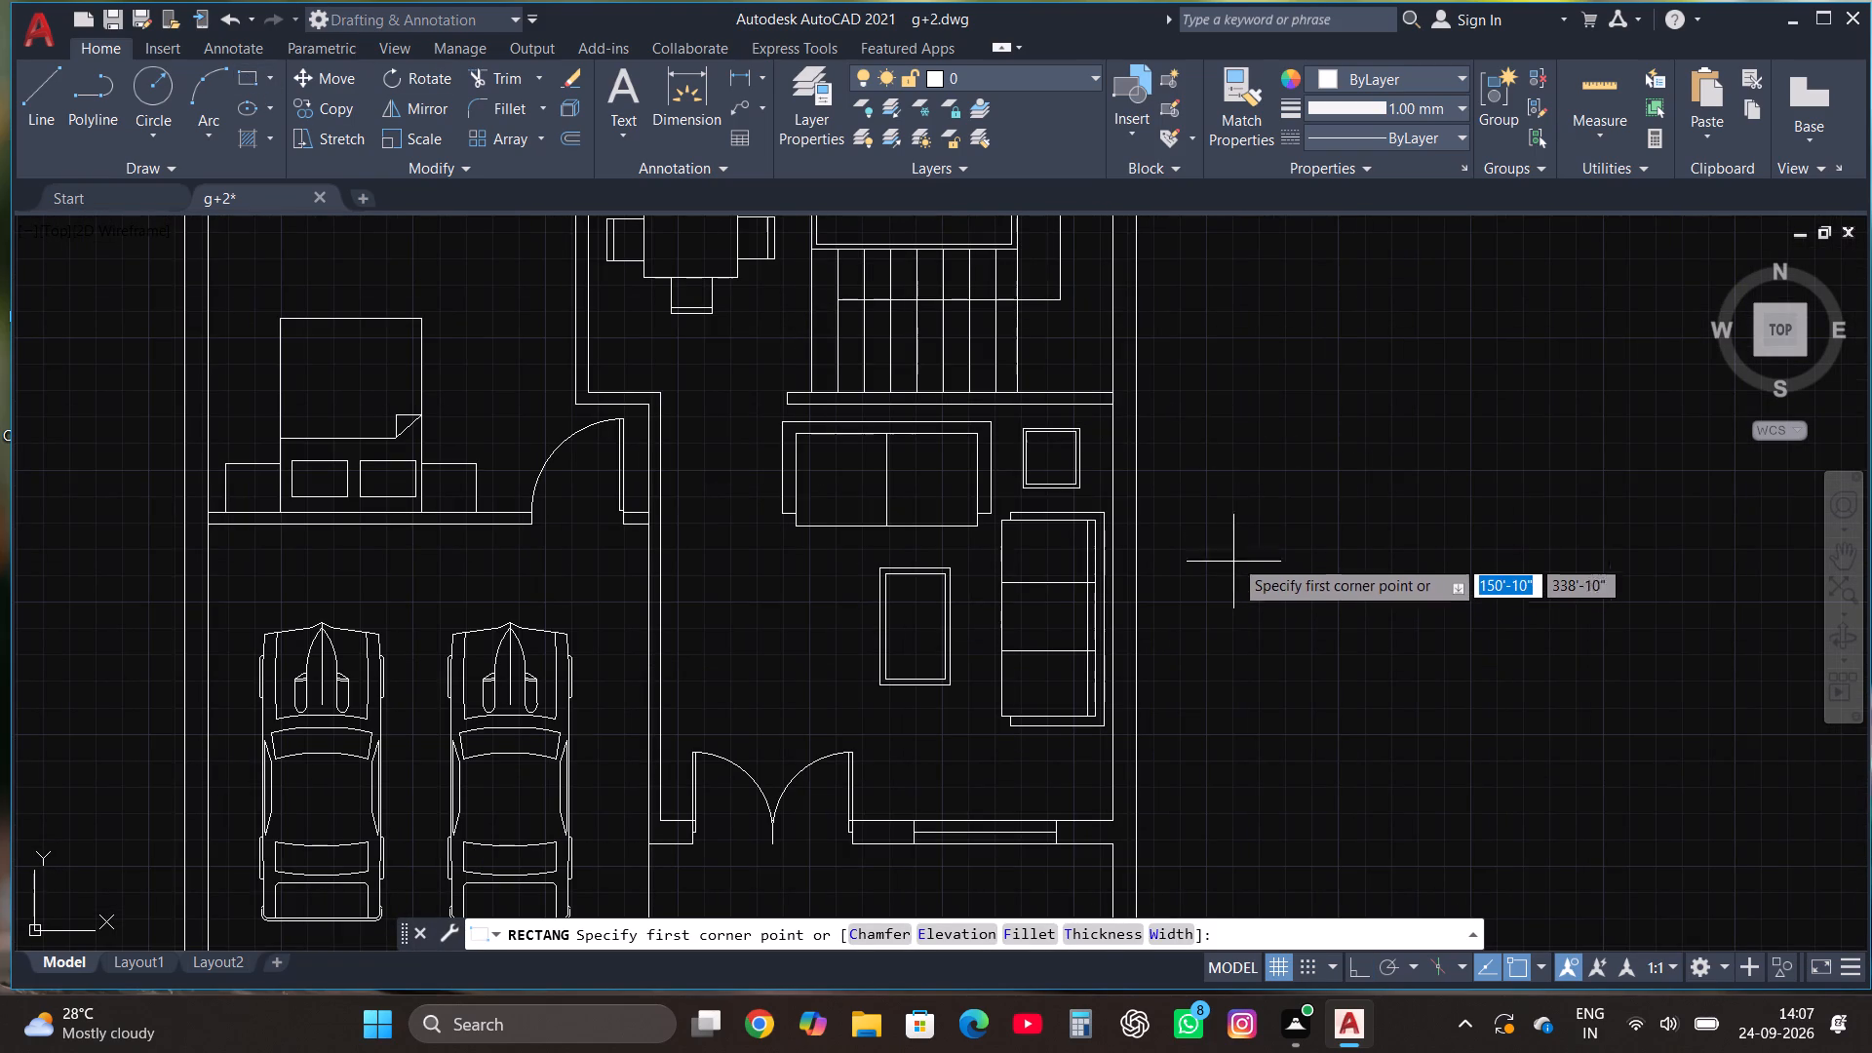
scroll(1233, 530, "down", 1)
scroll(1210, 689, "down", 1)
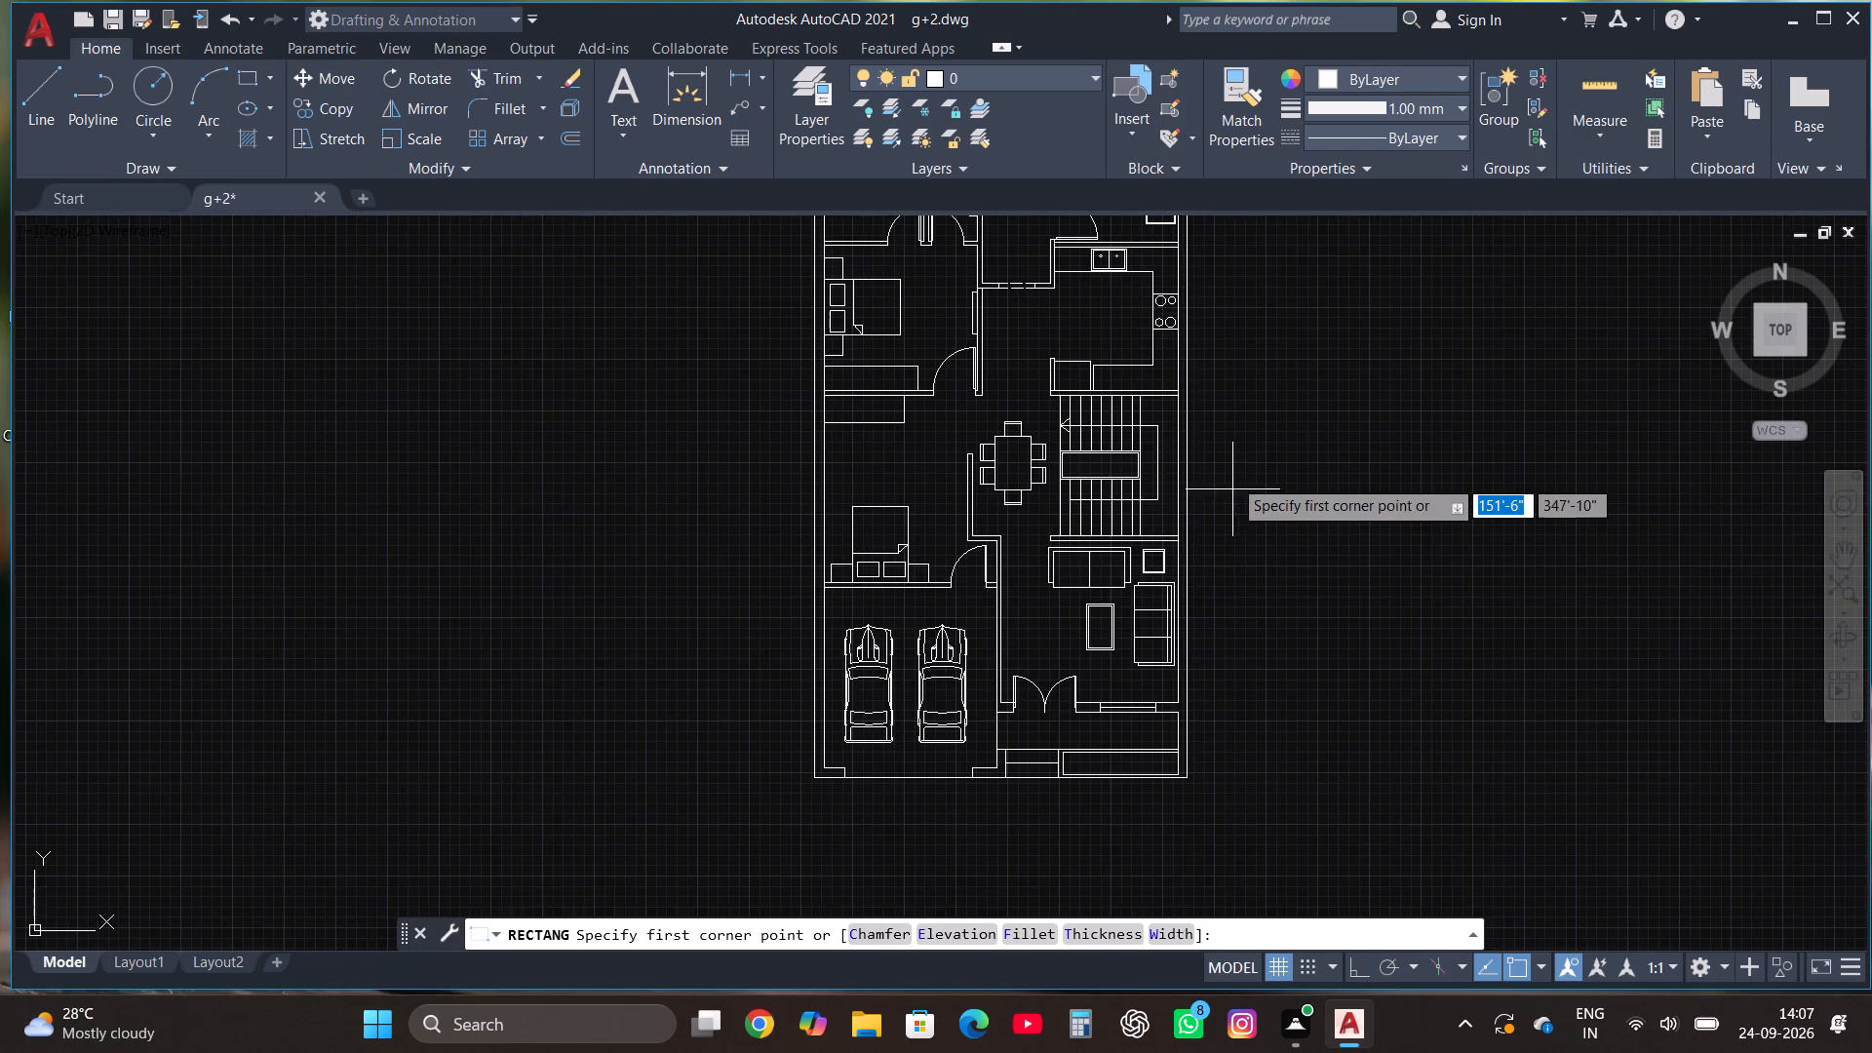
scroll(1231, 457, "up", 2)
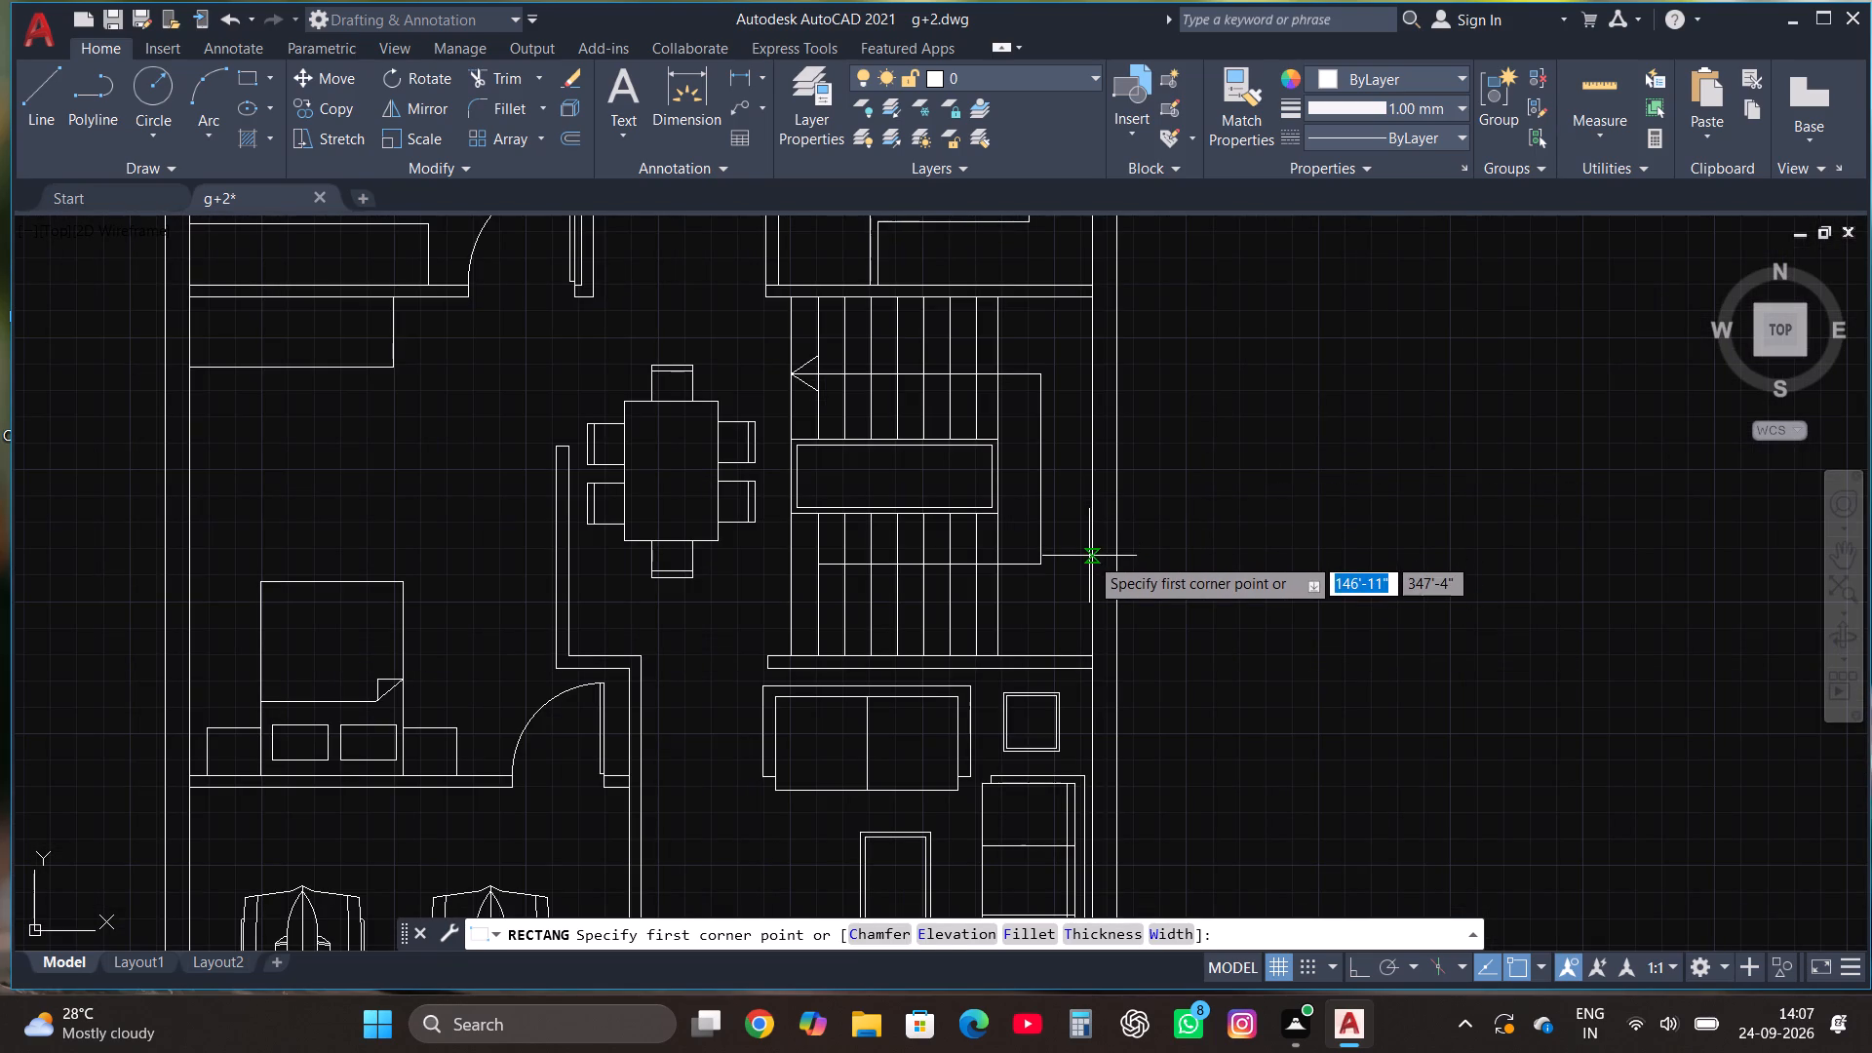
left_click(1089, 556)
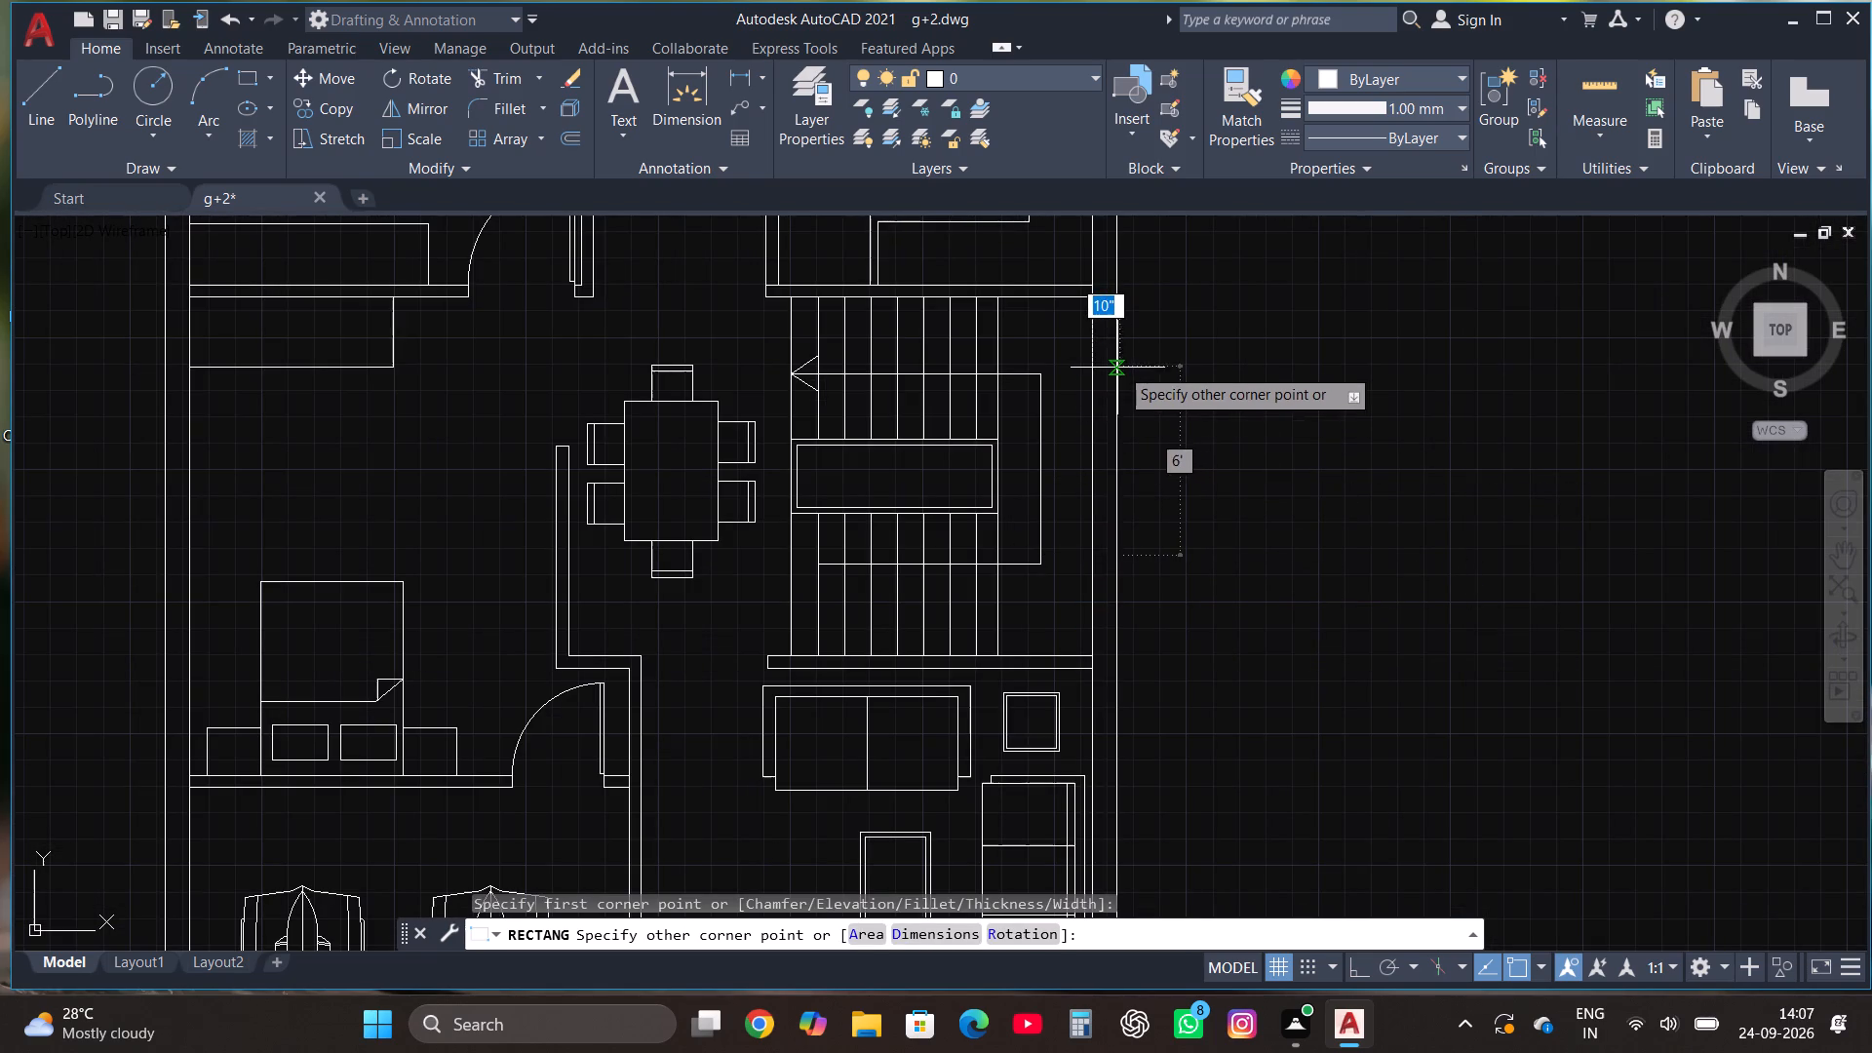
left_click(1115, 373)
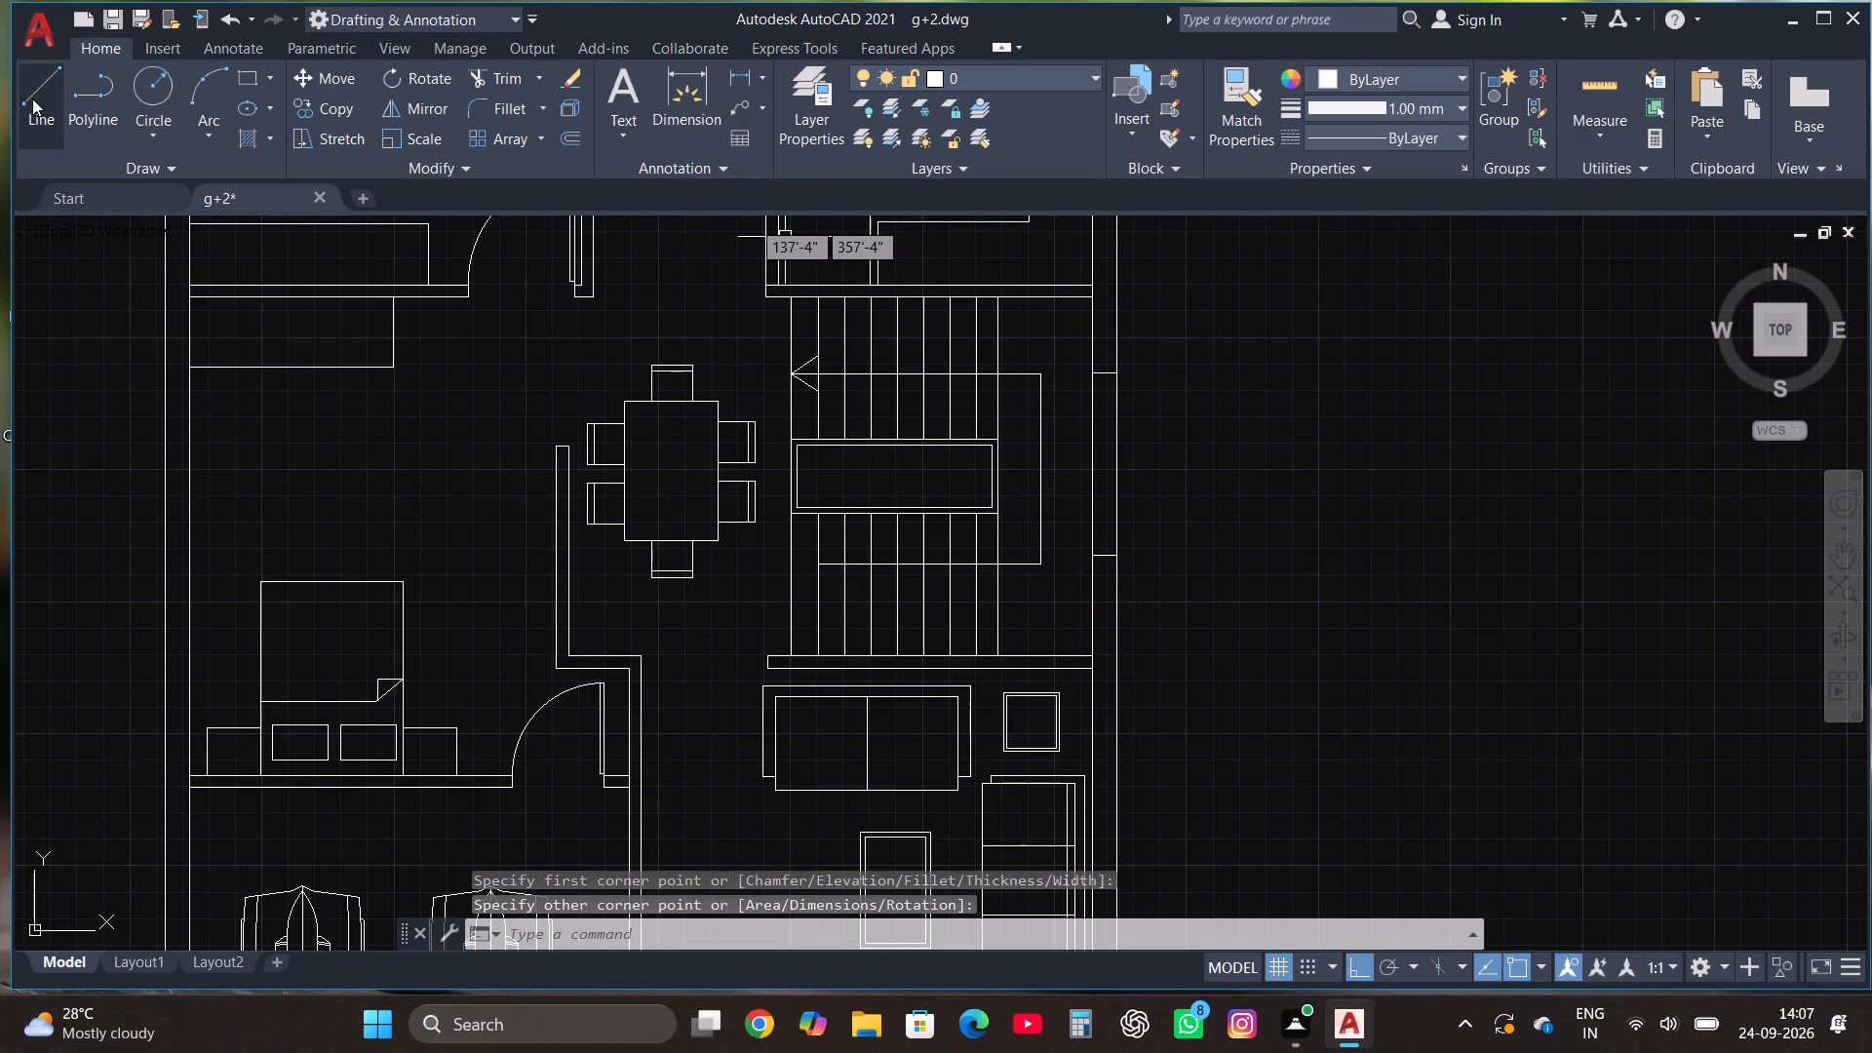
Draw a vertical line through the middle of the staircase window, connecting the midpoints of its short ends.
left_click(30, 86)
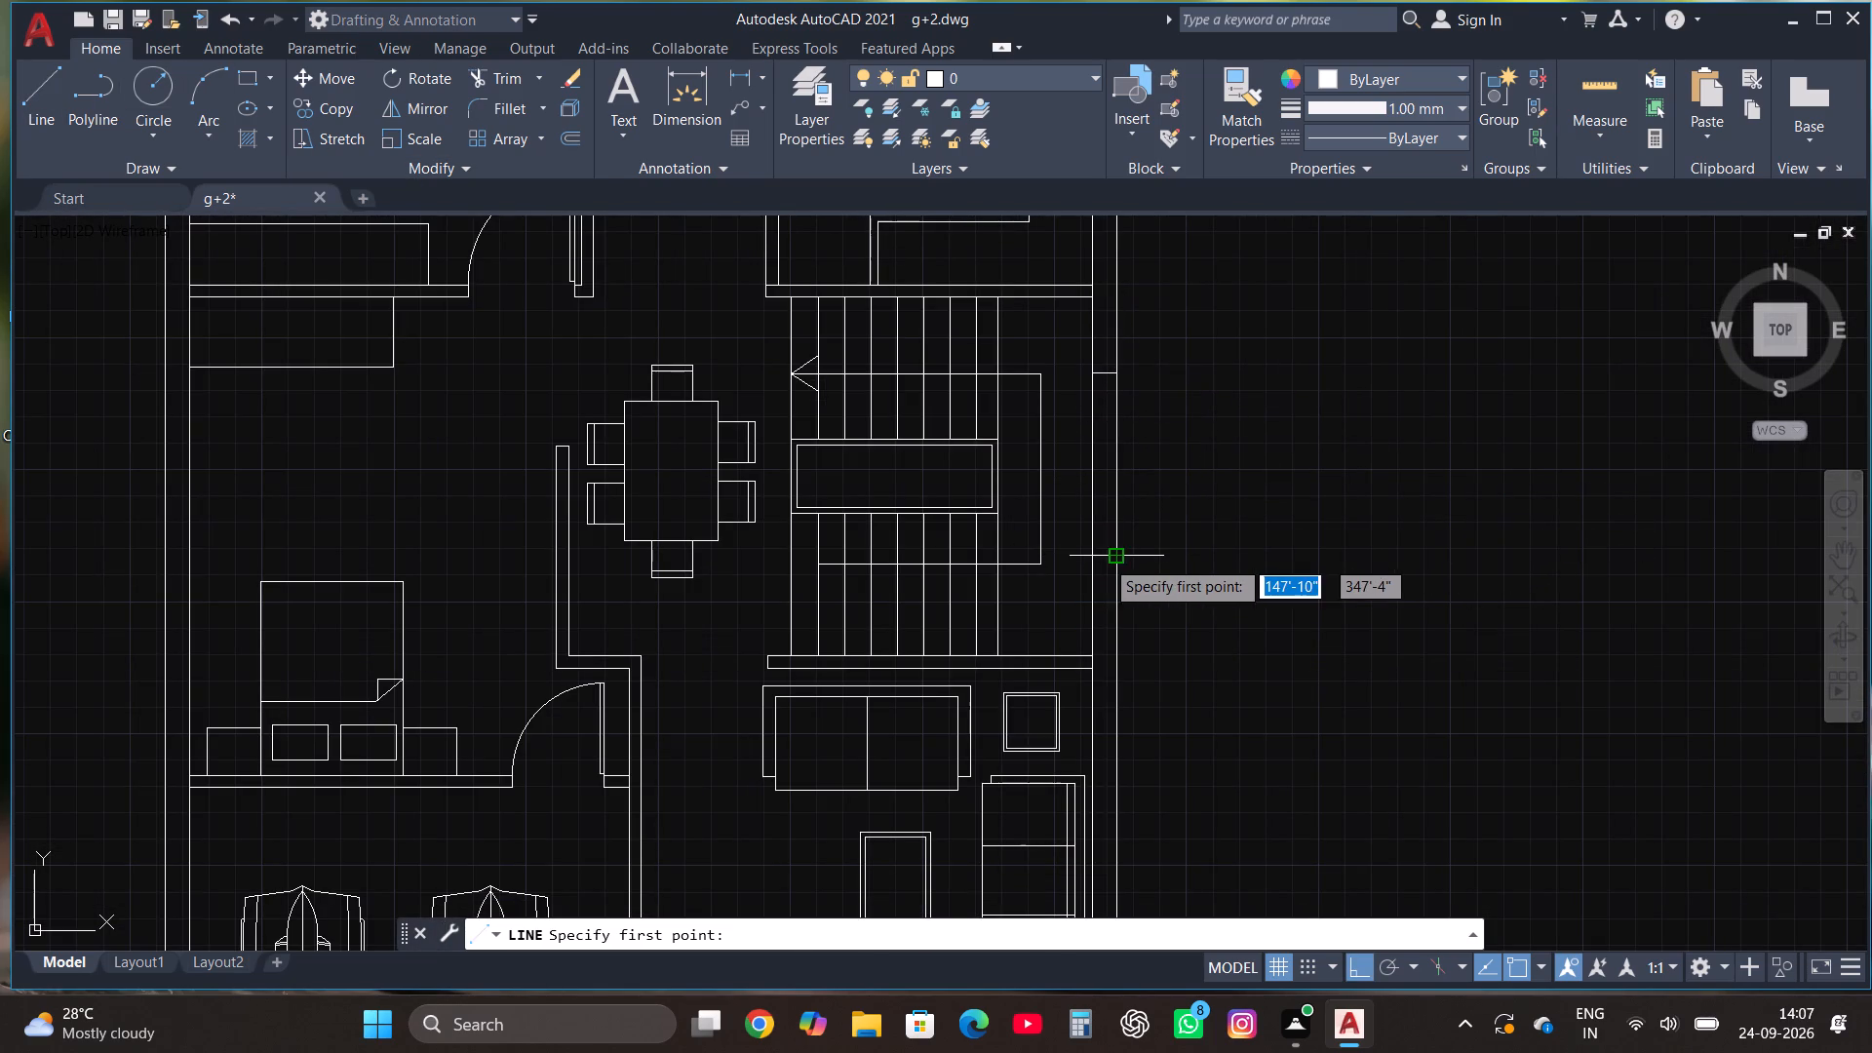
left_click(1101, 559)
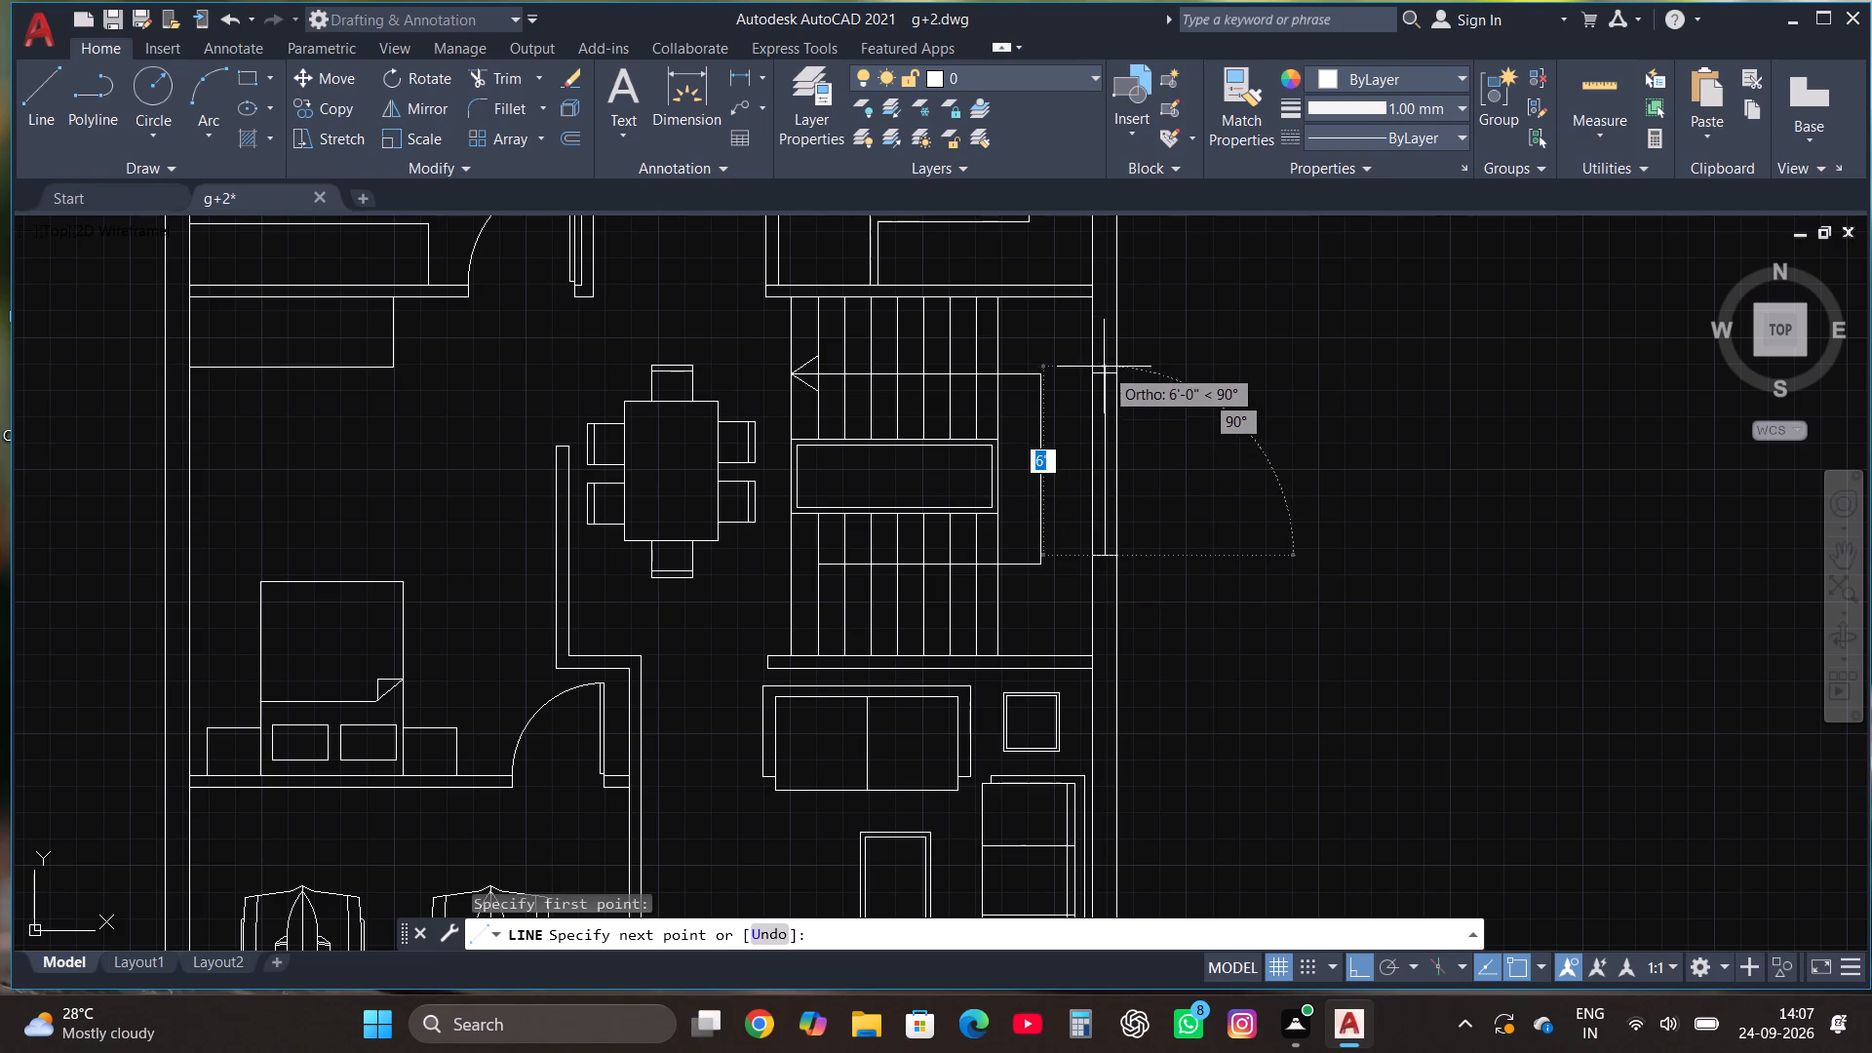
left_click(1103, 370)
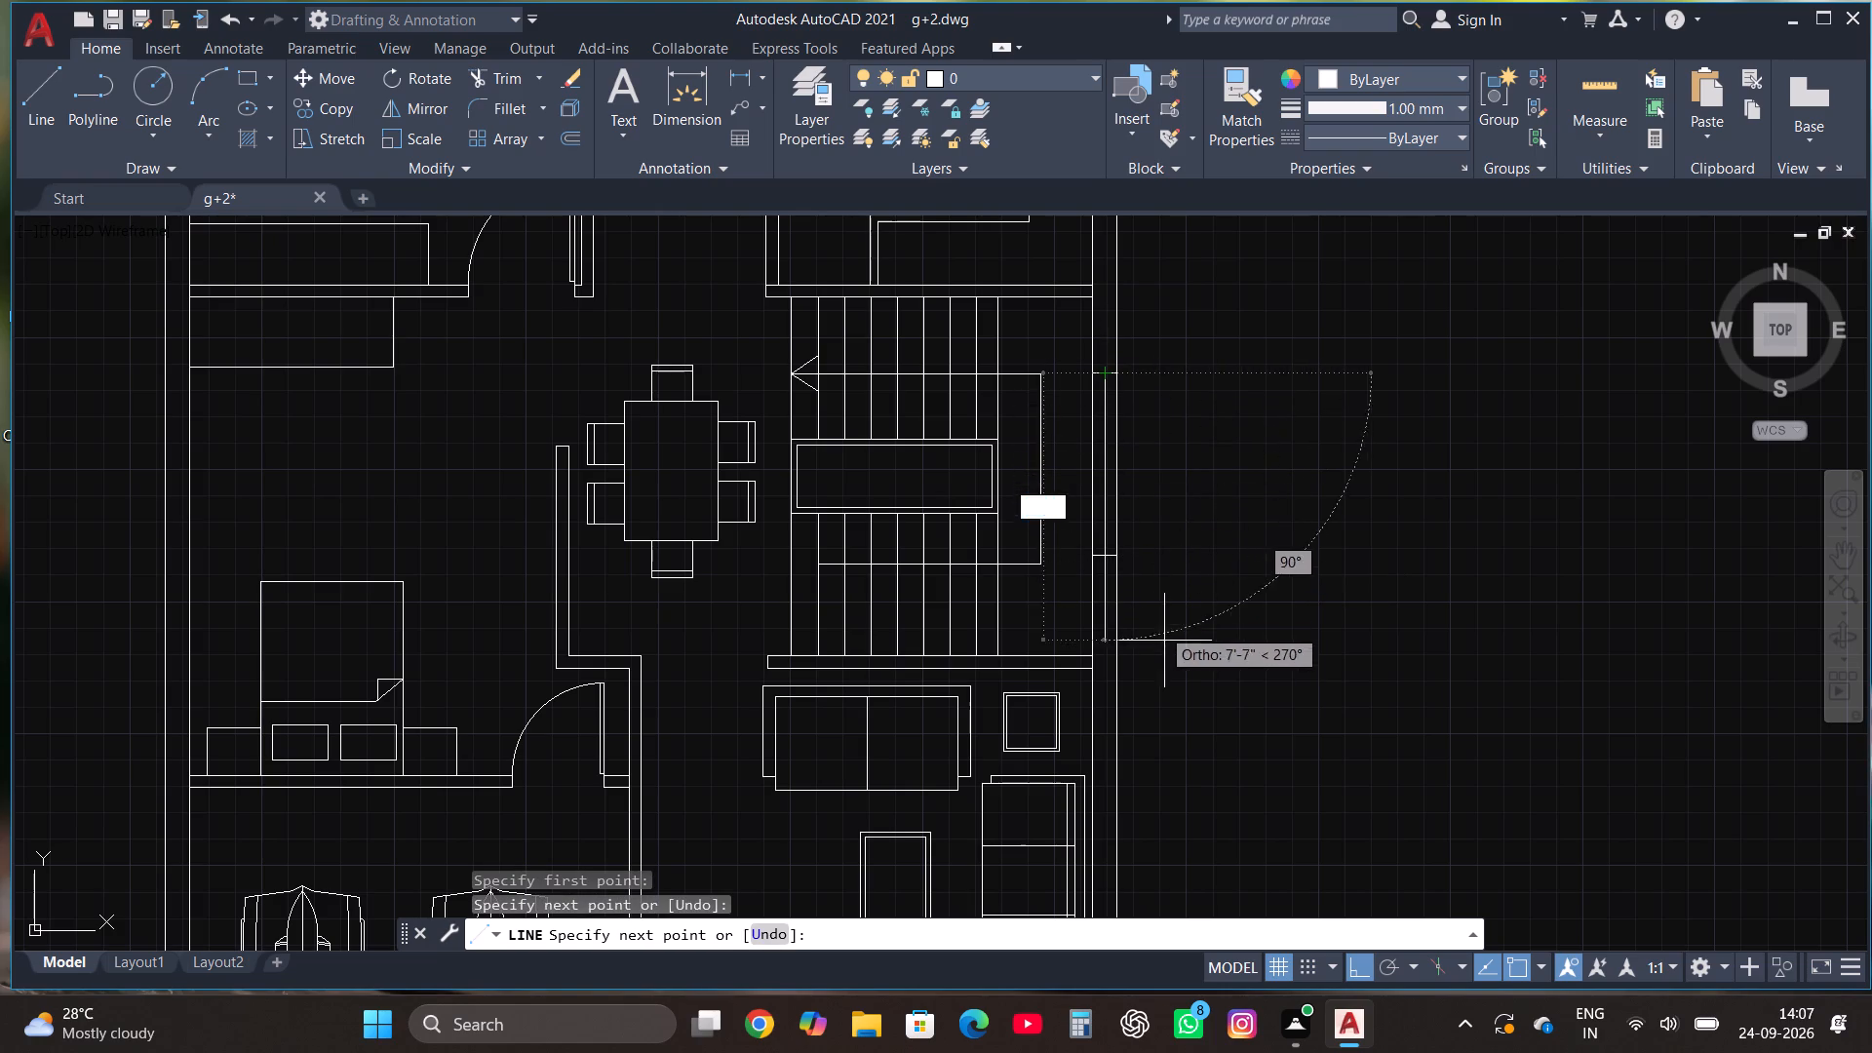
key("Escape")
Copy the staircase window in multiple mode, placing a copy about 11'-4" along the same wall beside the kitchen stove.
scroll(1199, 725, "down", 2)
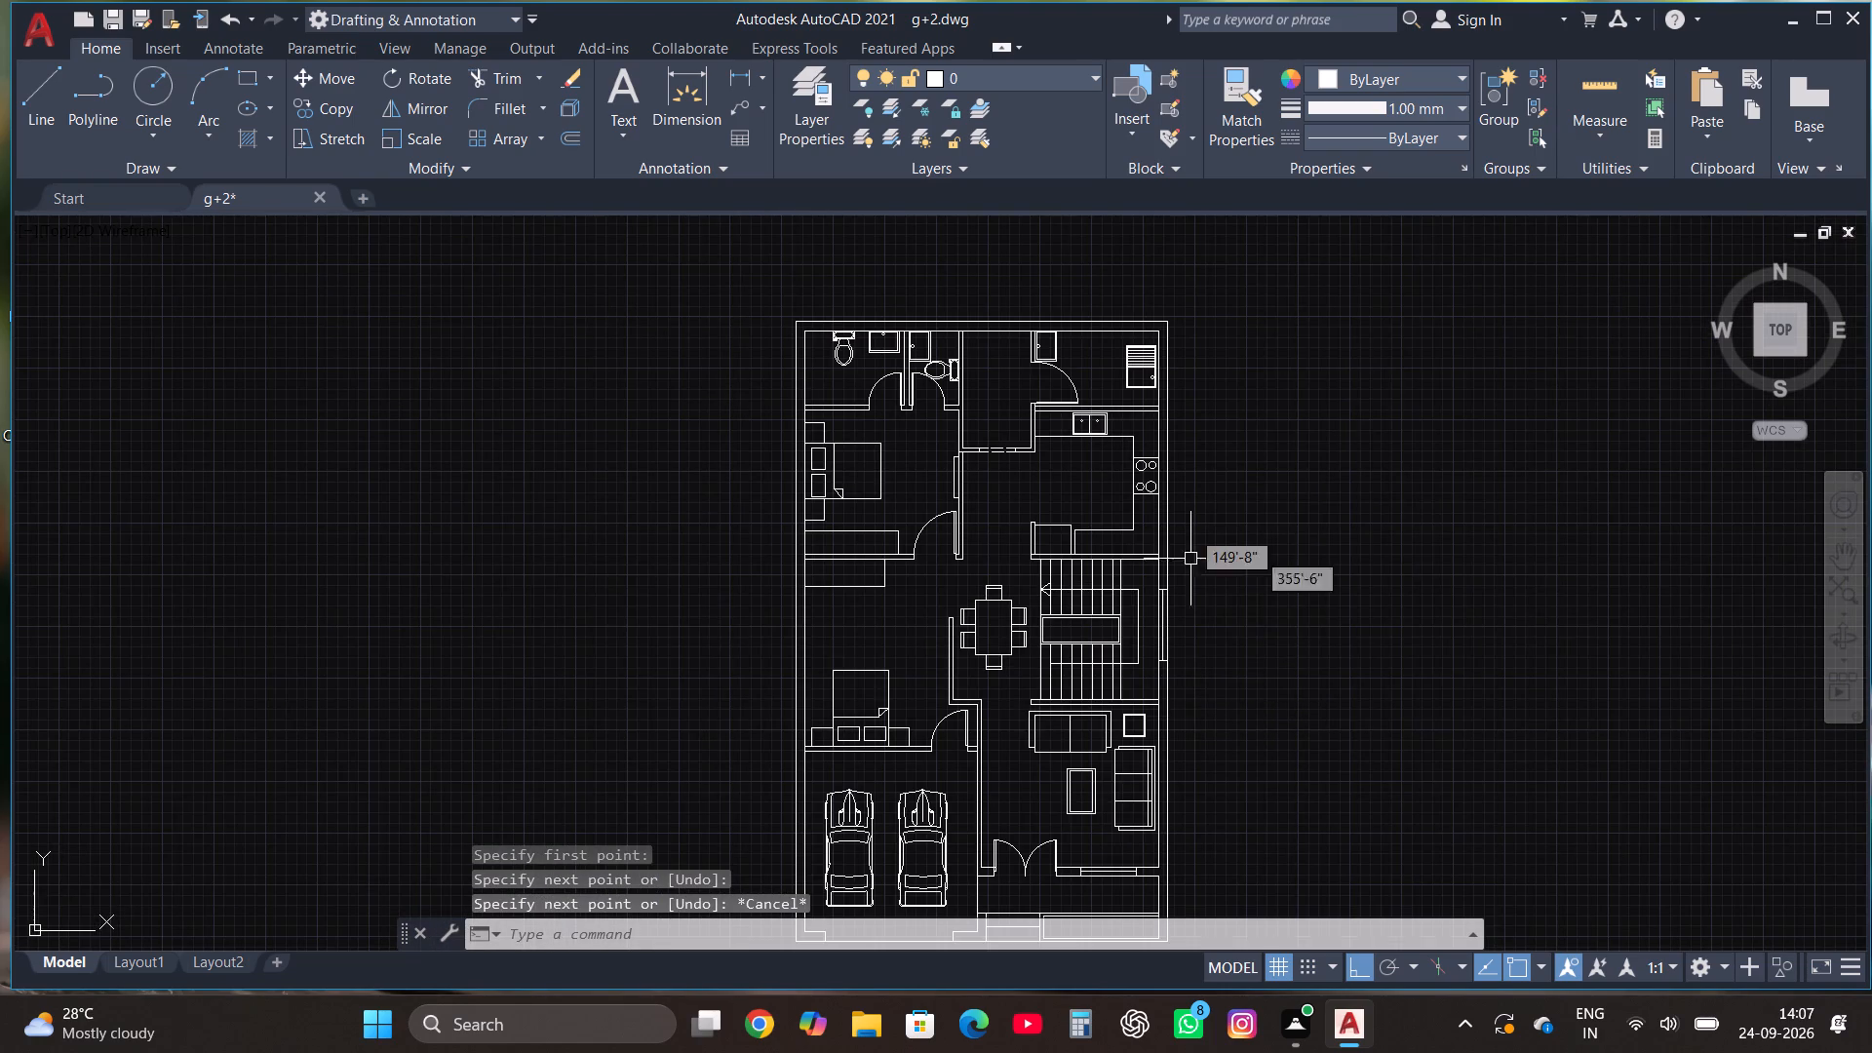
scroll(1186, 471, "up", 1)
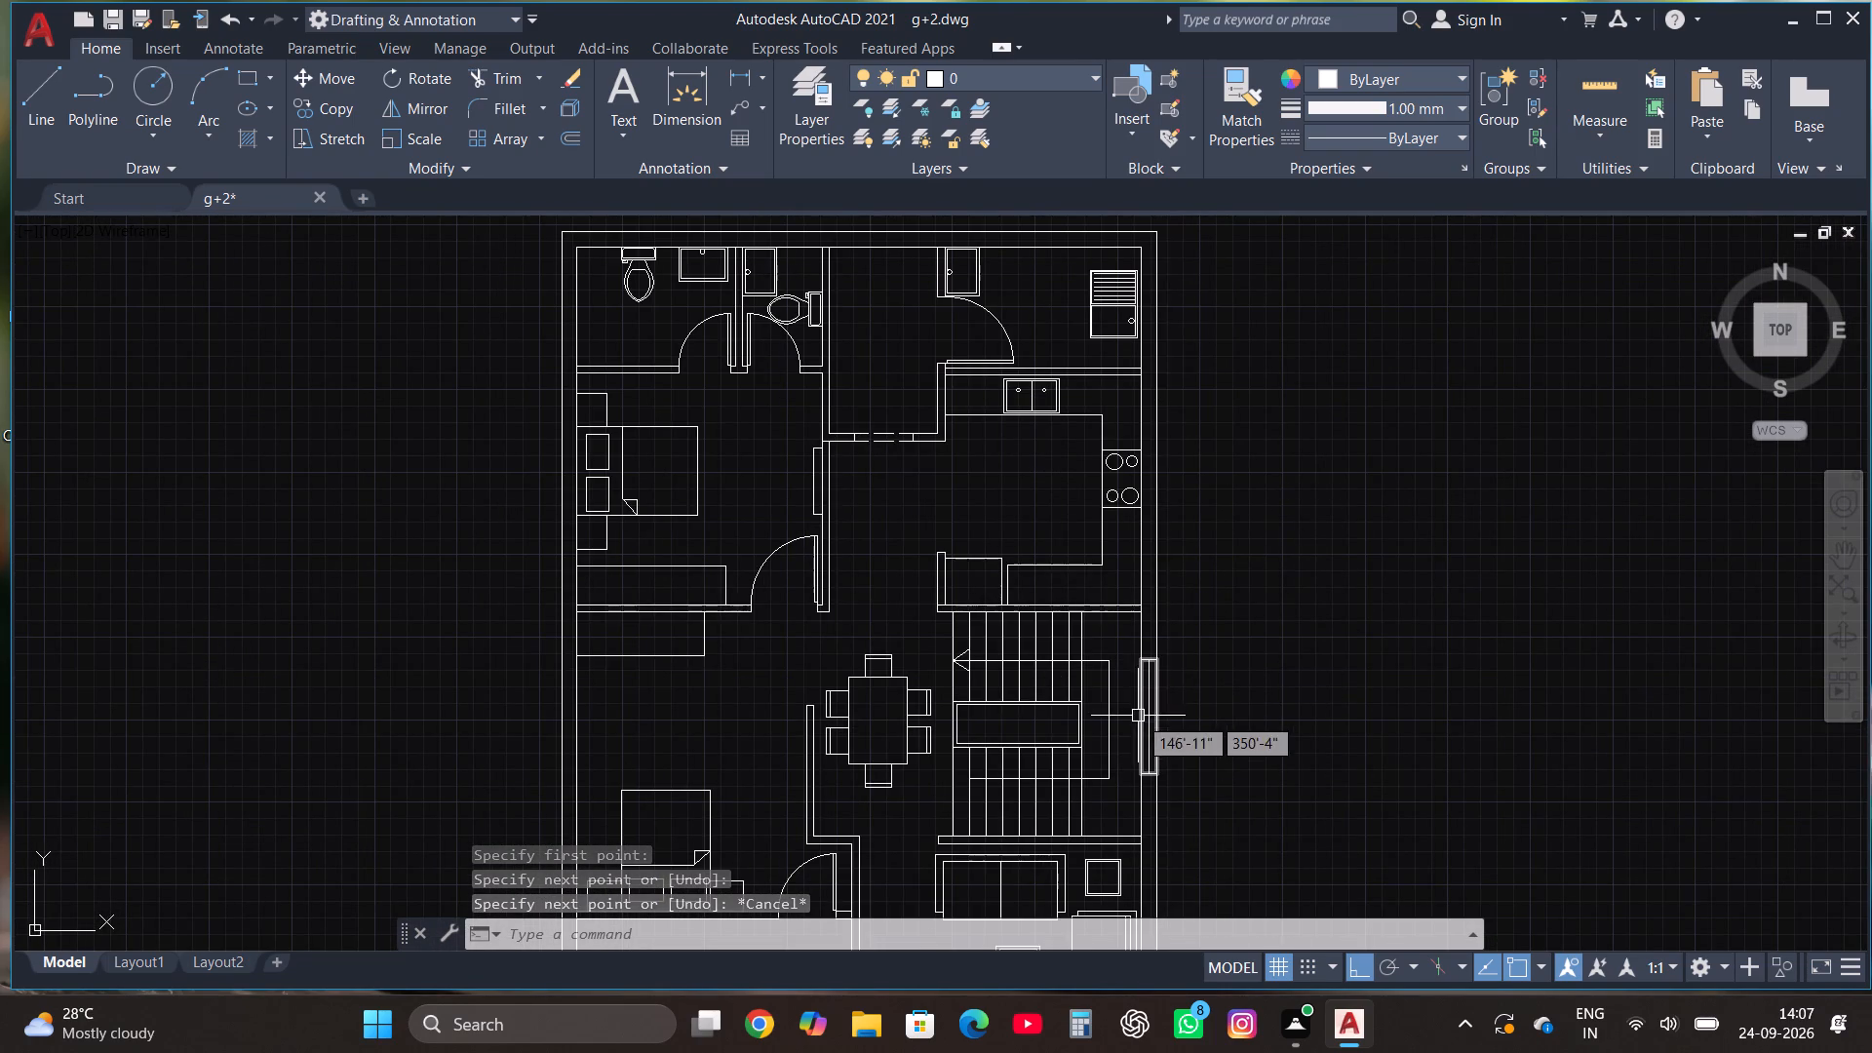
left_click(1122, 788)
left_click(1195, 638)
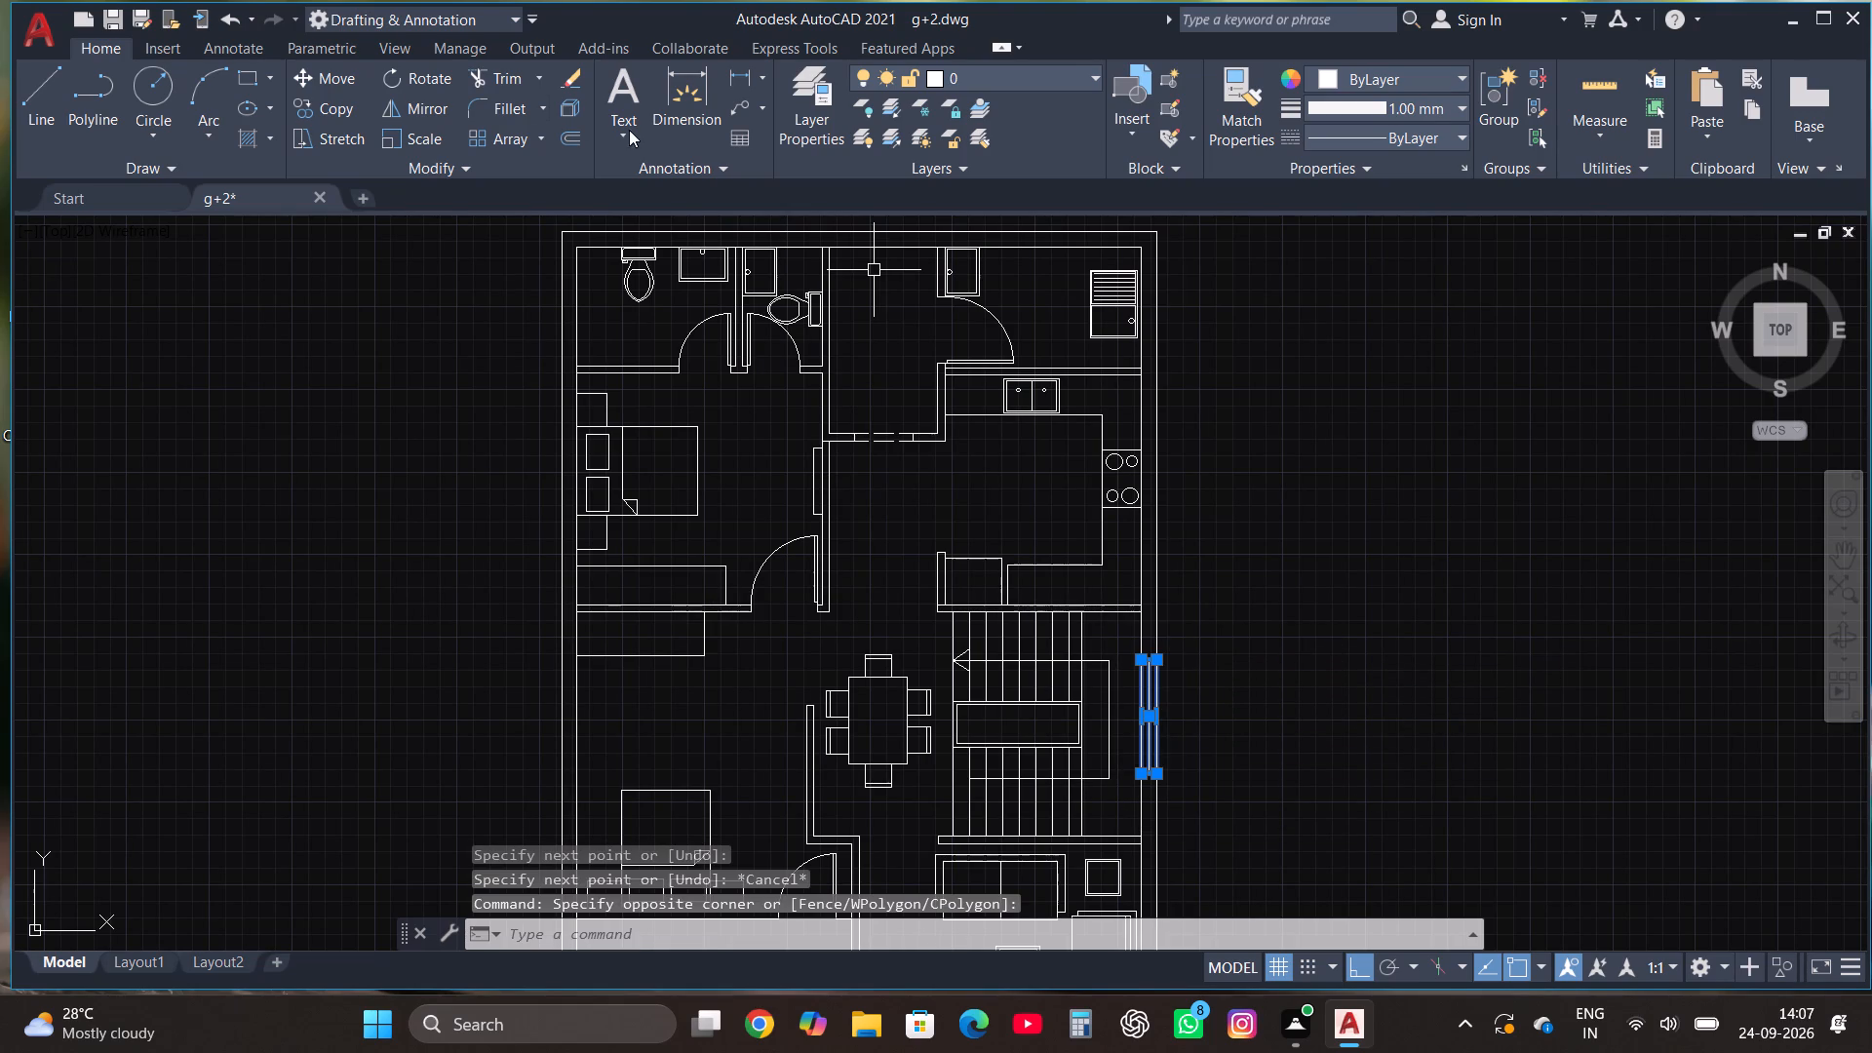
left_click(336, 102)
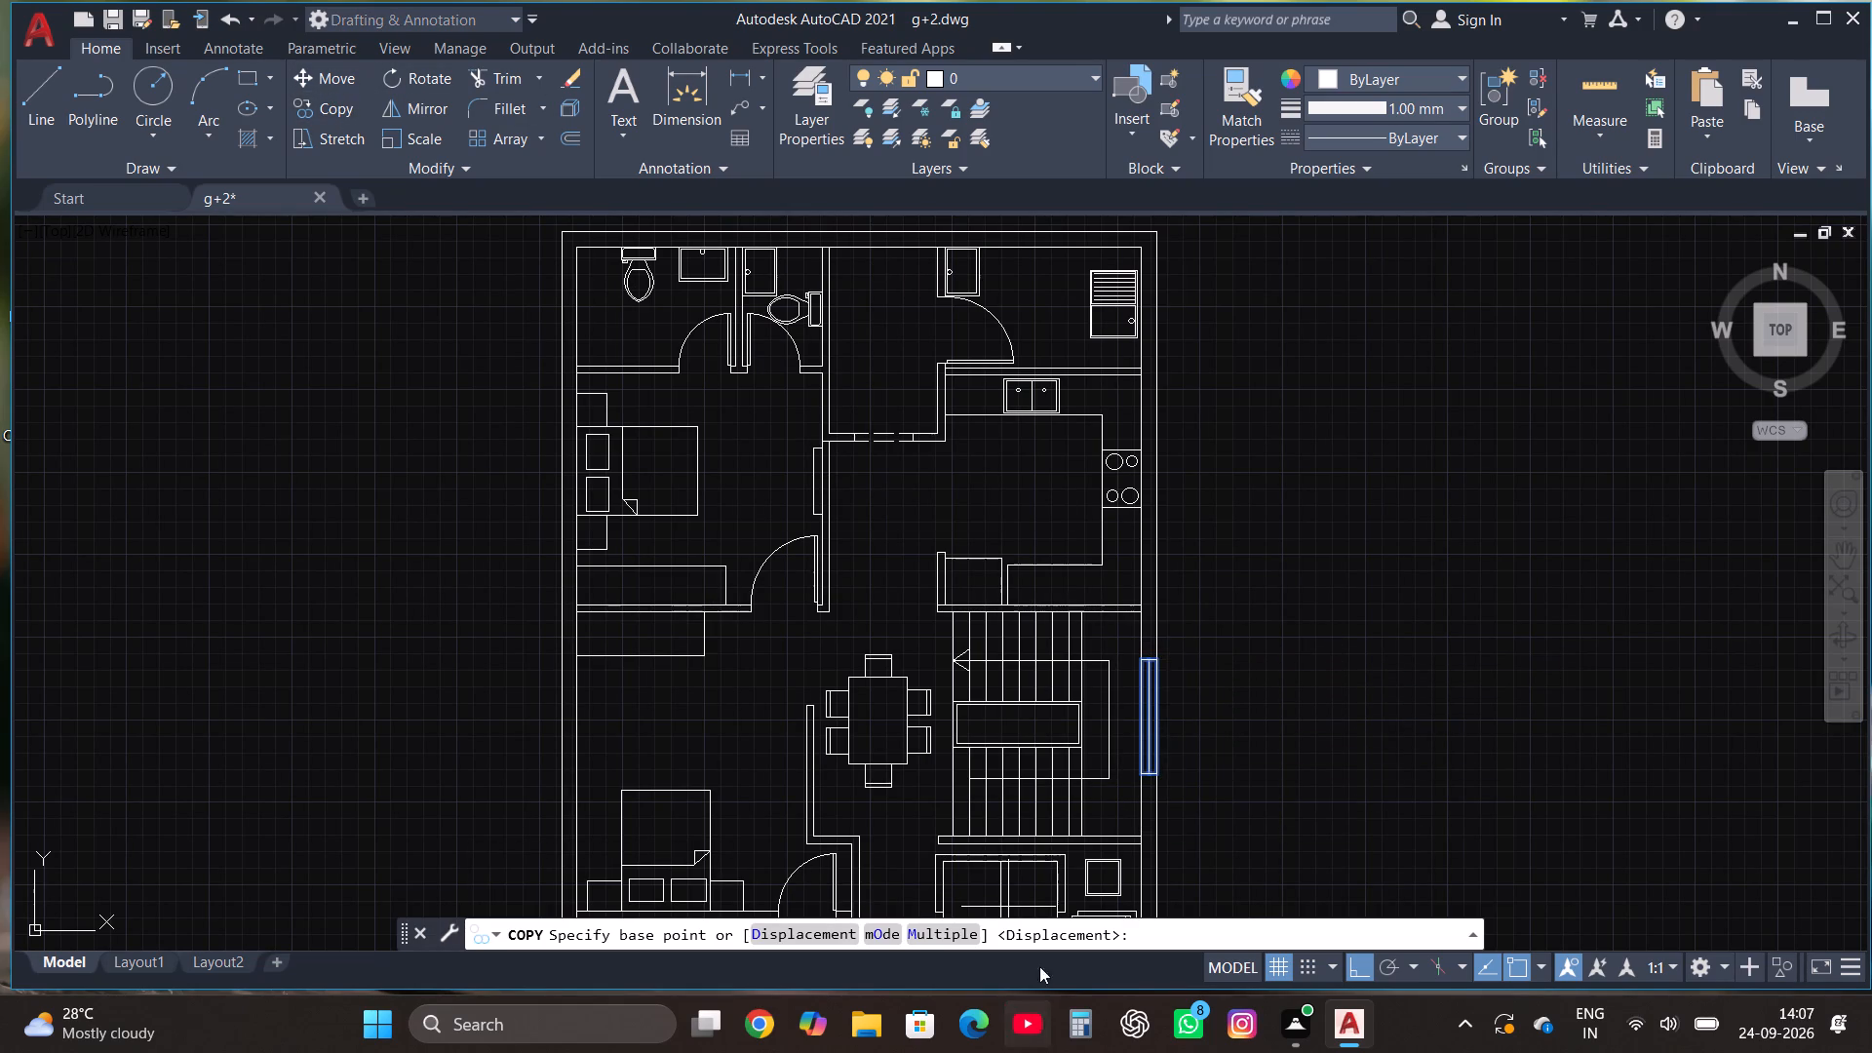
left_click(944, 934)
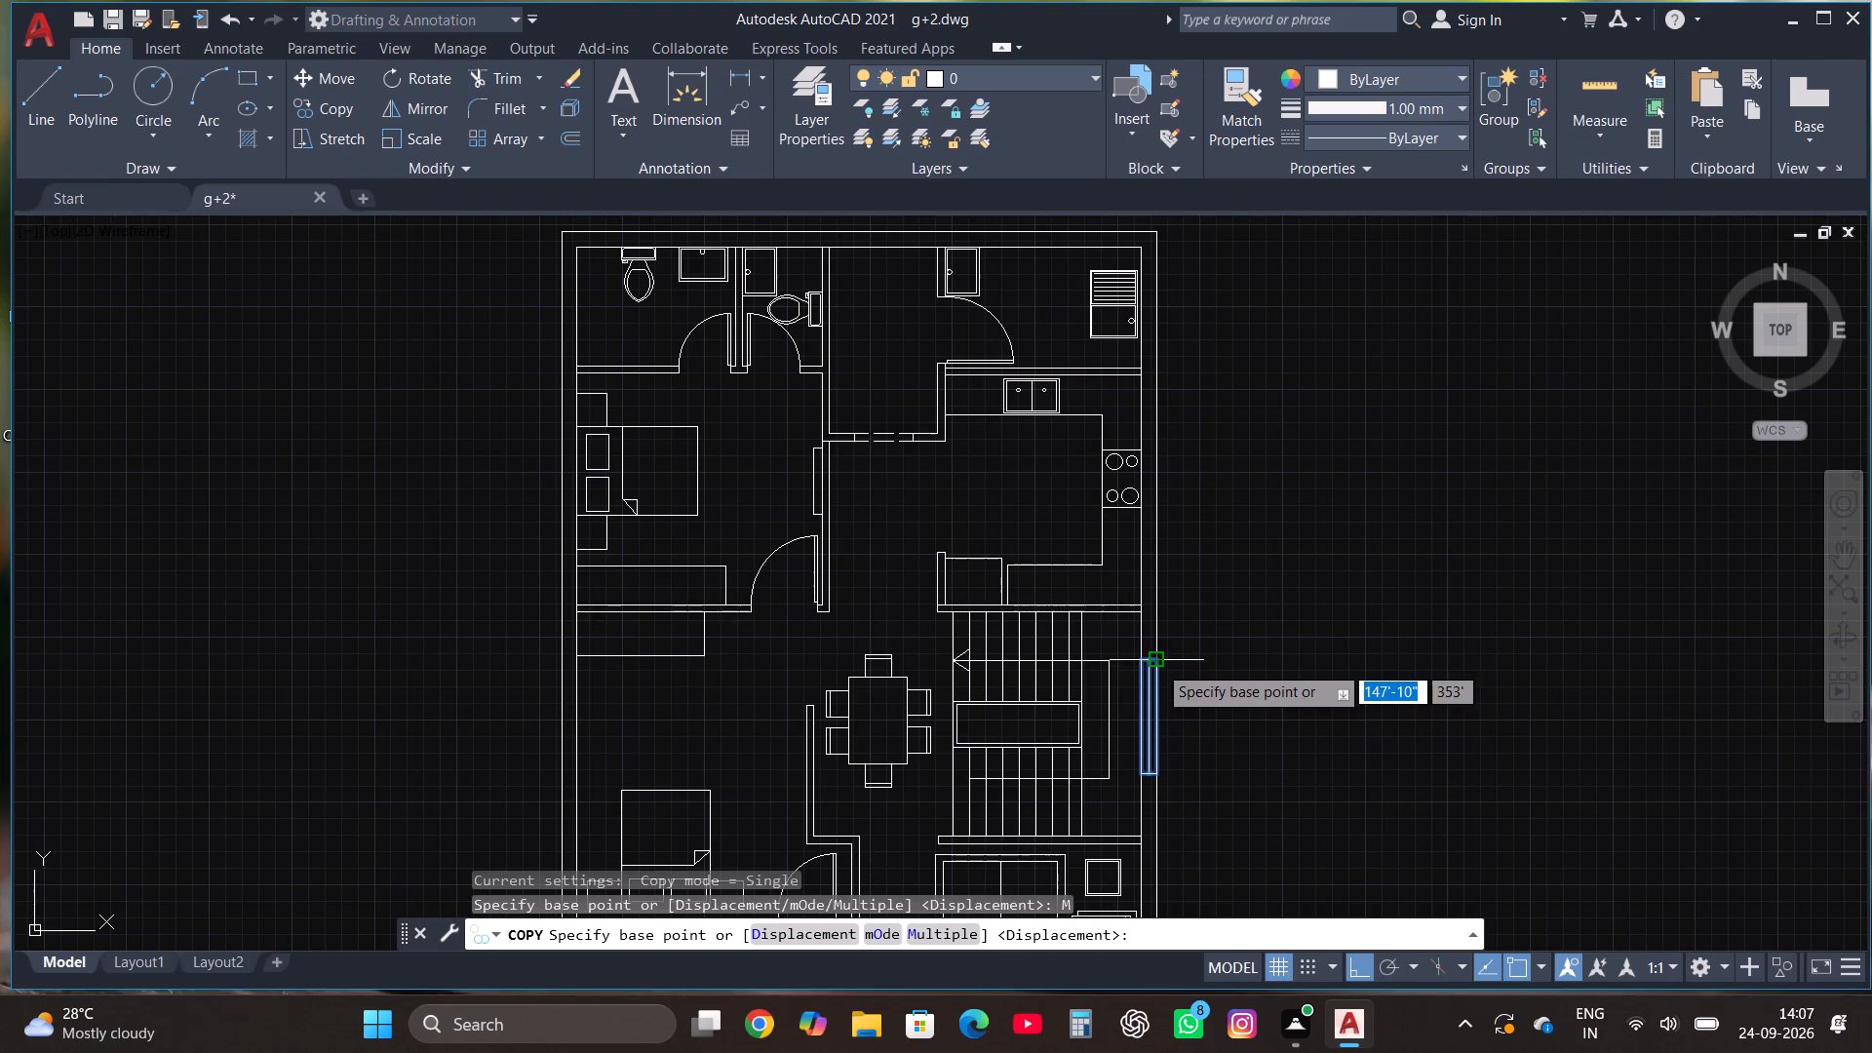
left_click(1157, 664)
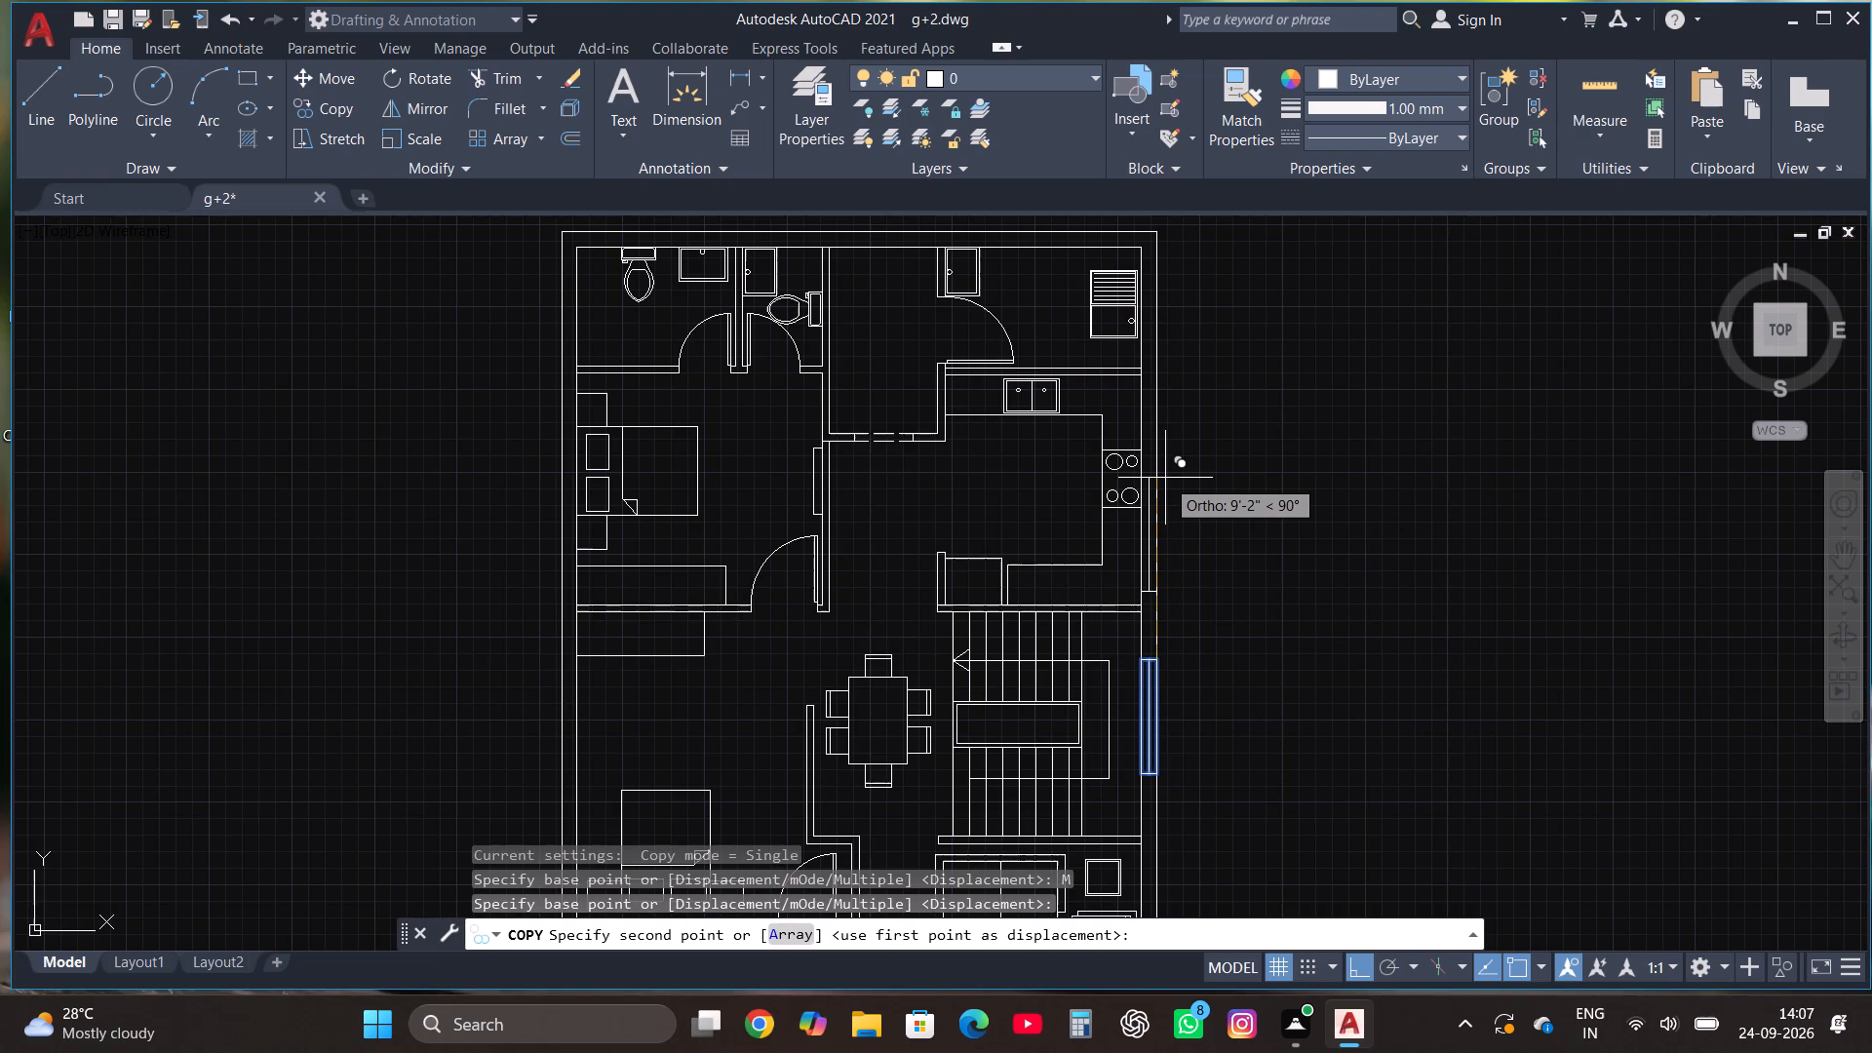
key("F8")
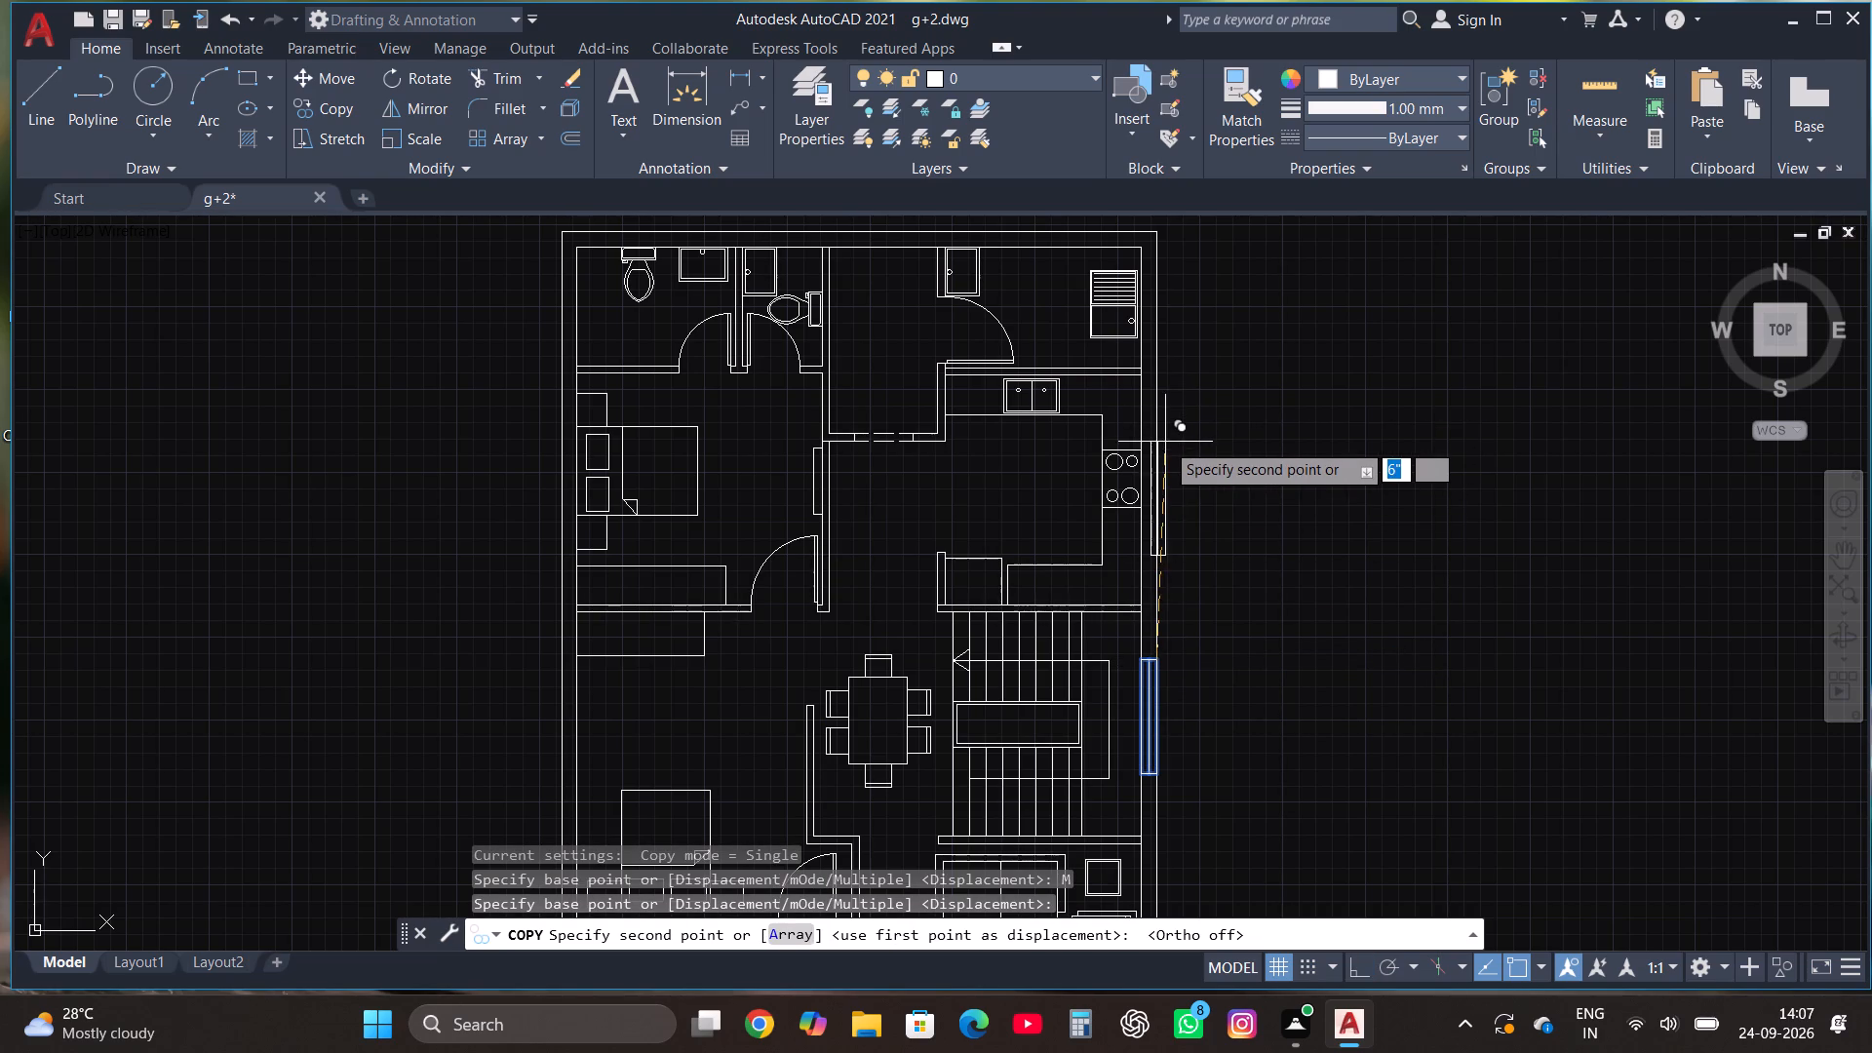
scroll(1165, 442, "up", 1)
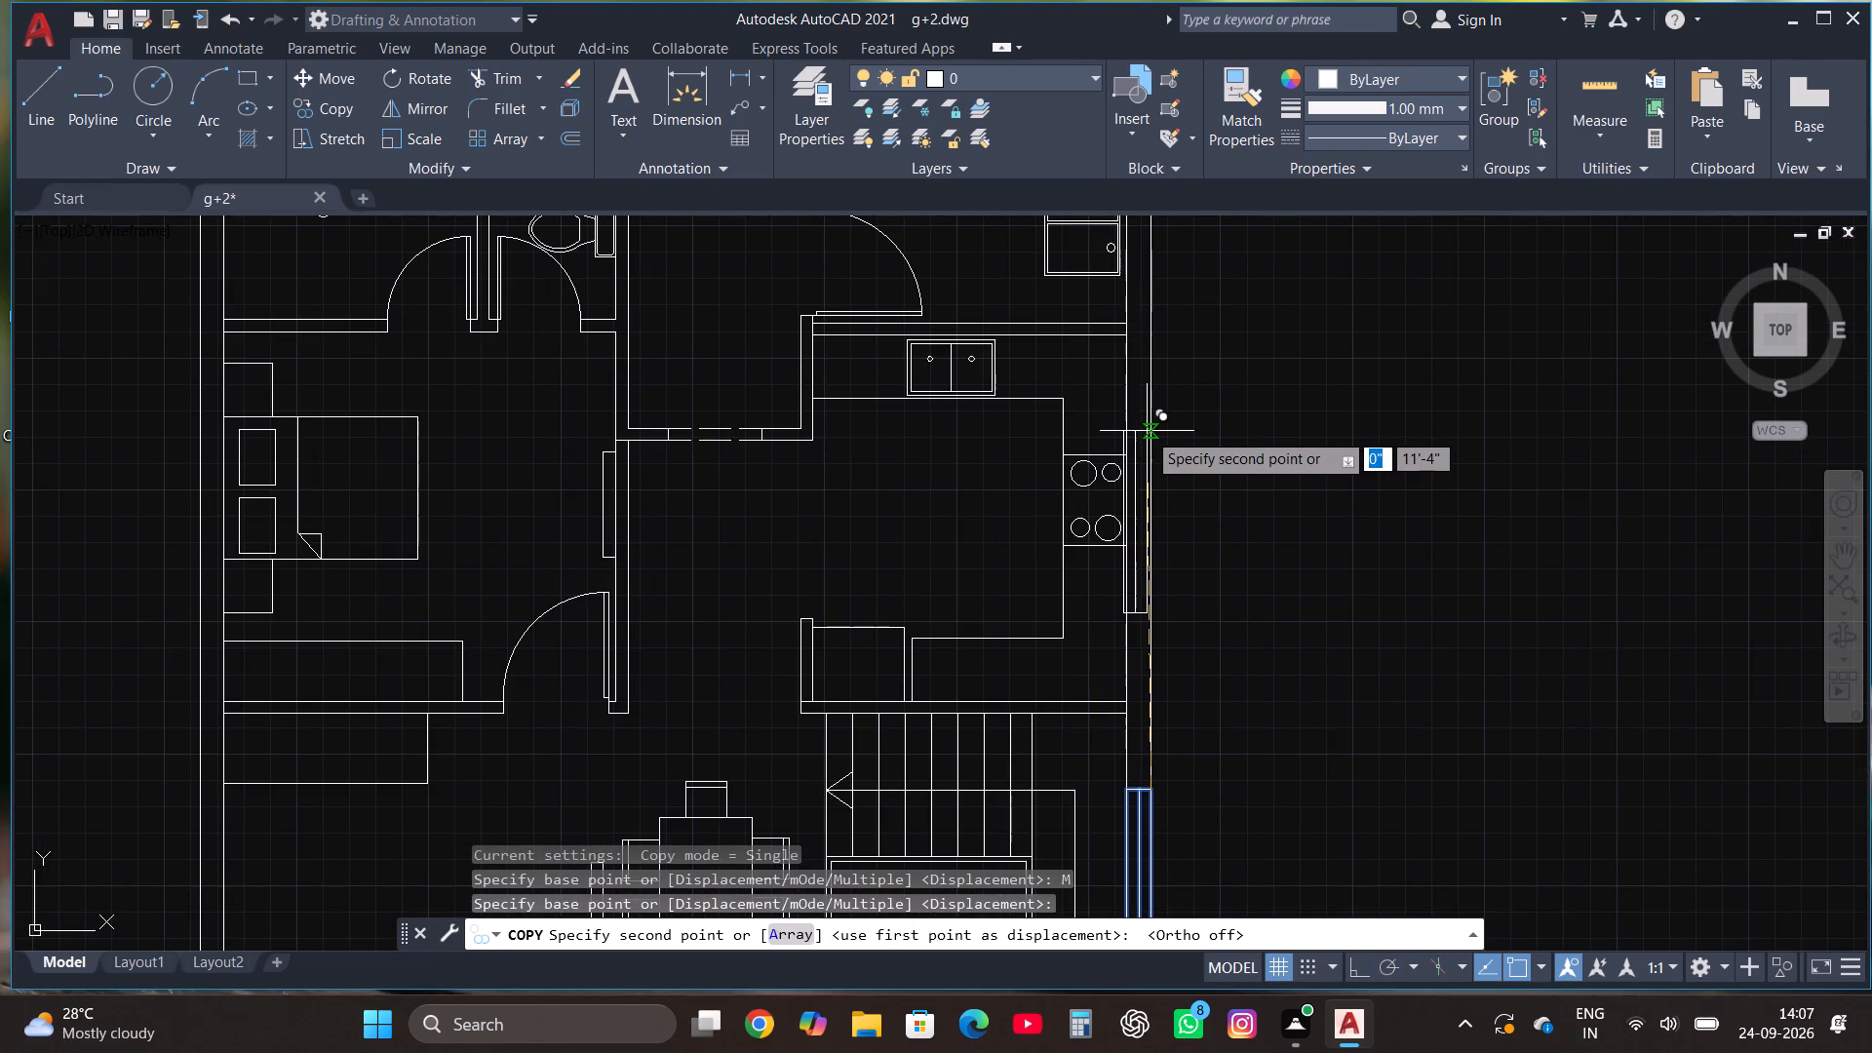
left_click(1150, 434)
Place another copy of the window in the opposite outer side wall, beside the bed in the bedroom behind the cars.
scroll(1212, 386, "down", 1)
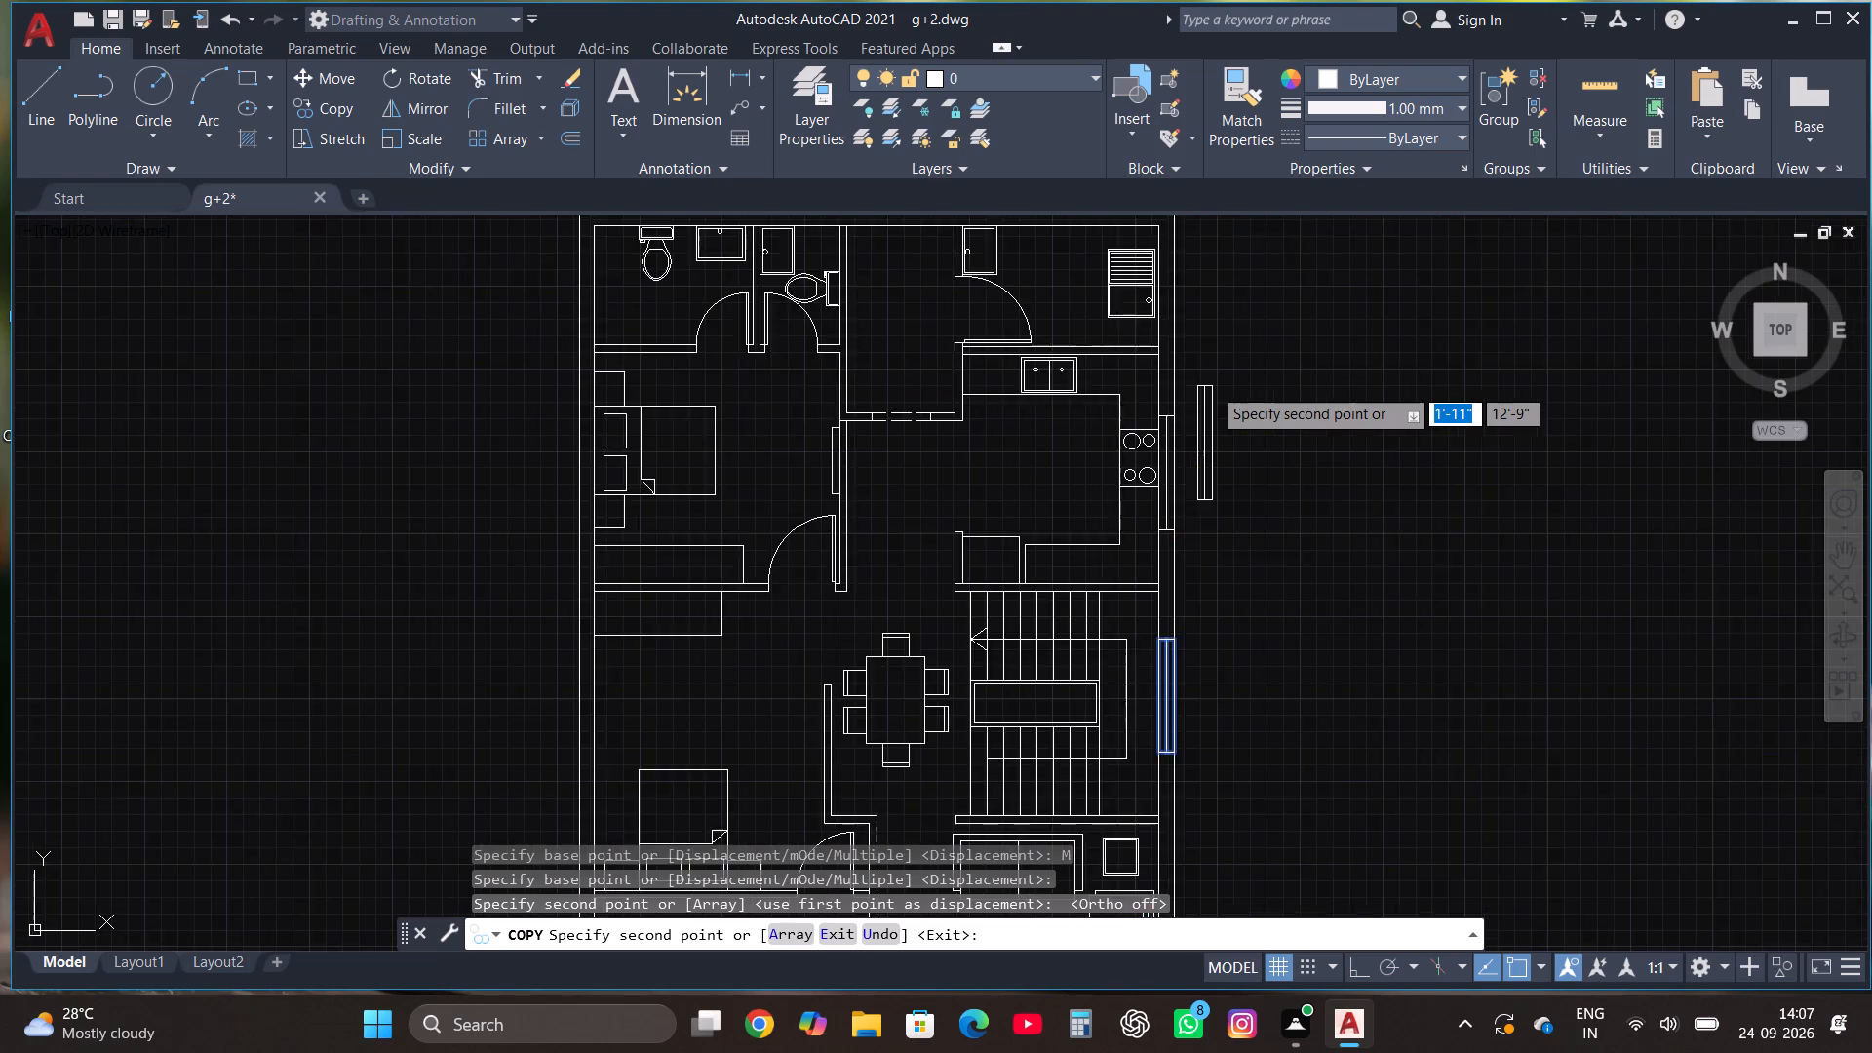
scroll(1212, 386, "down", 2)
scroll(958, 539, "up", 3)
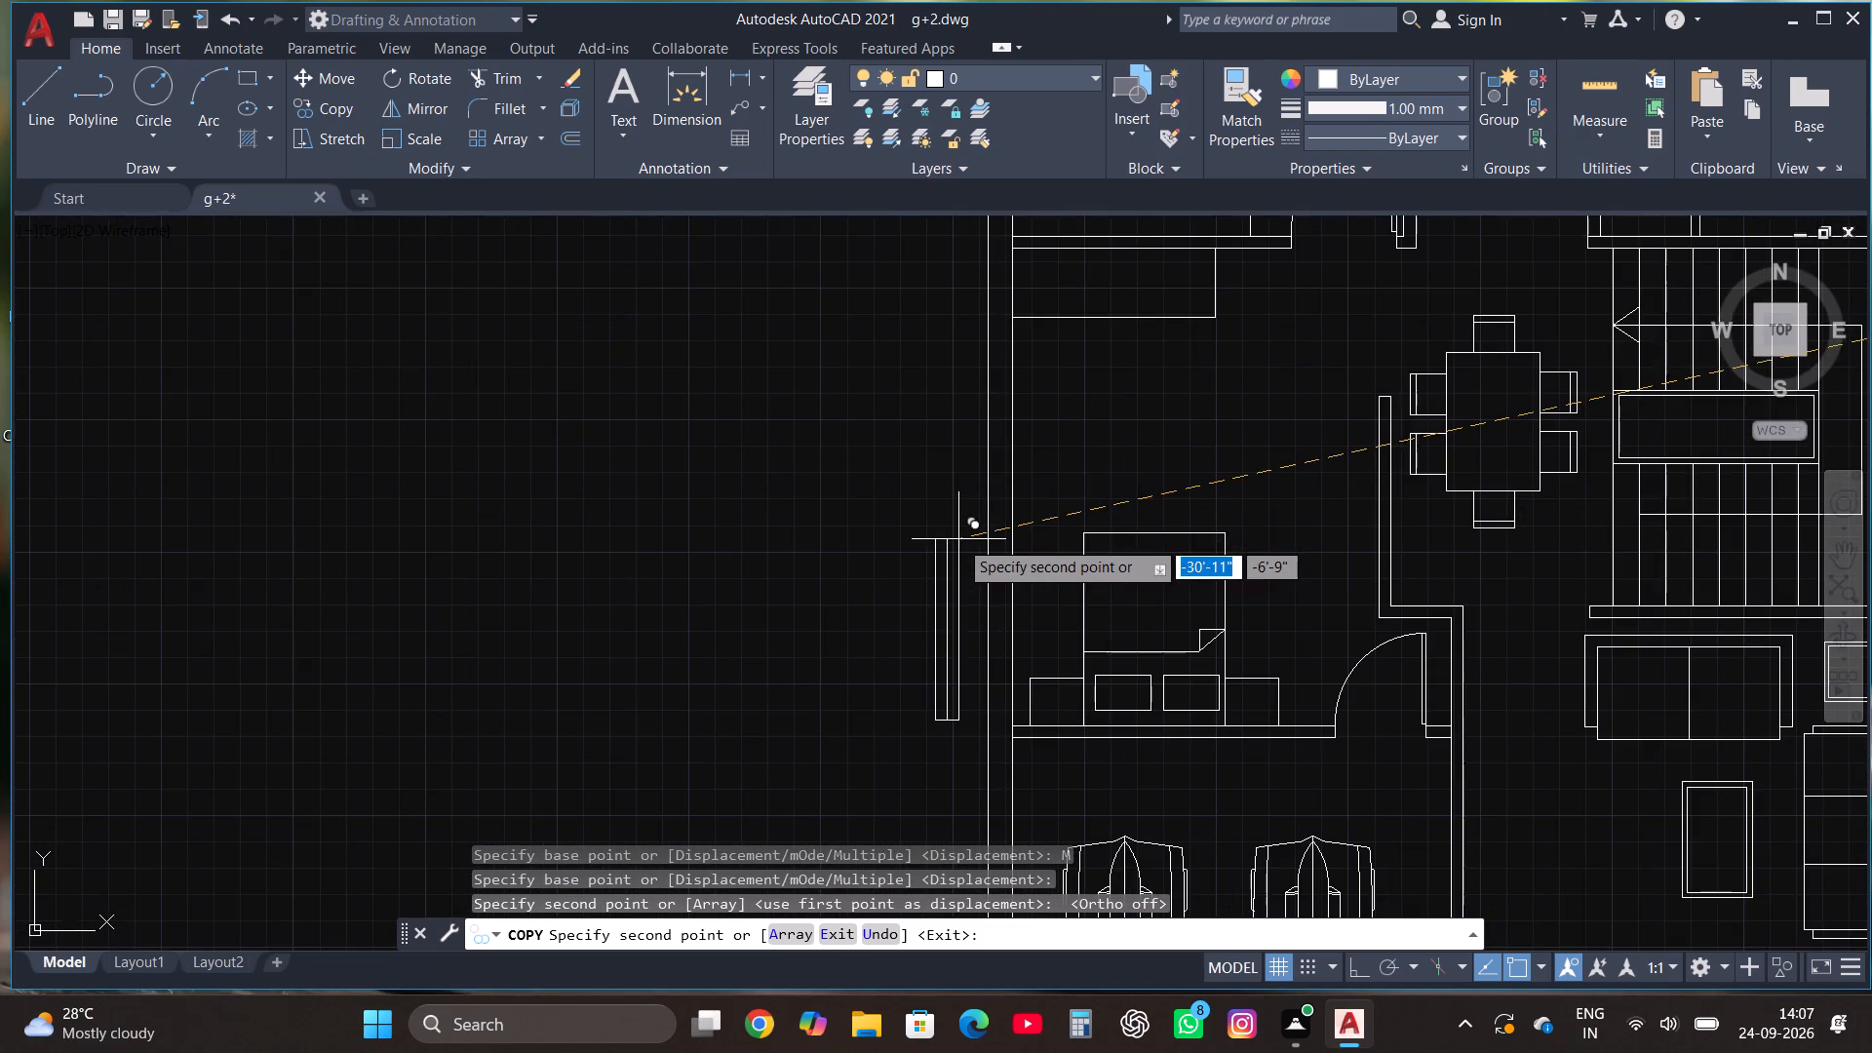
left_click(1016, 452)
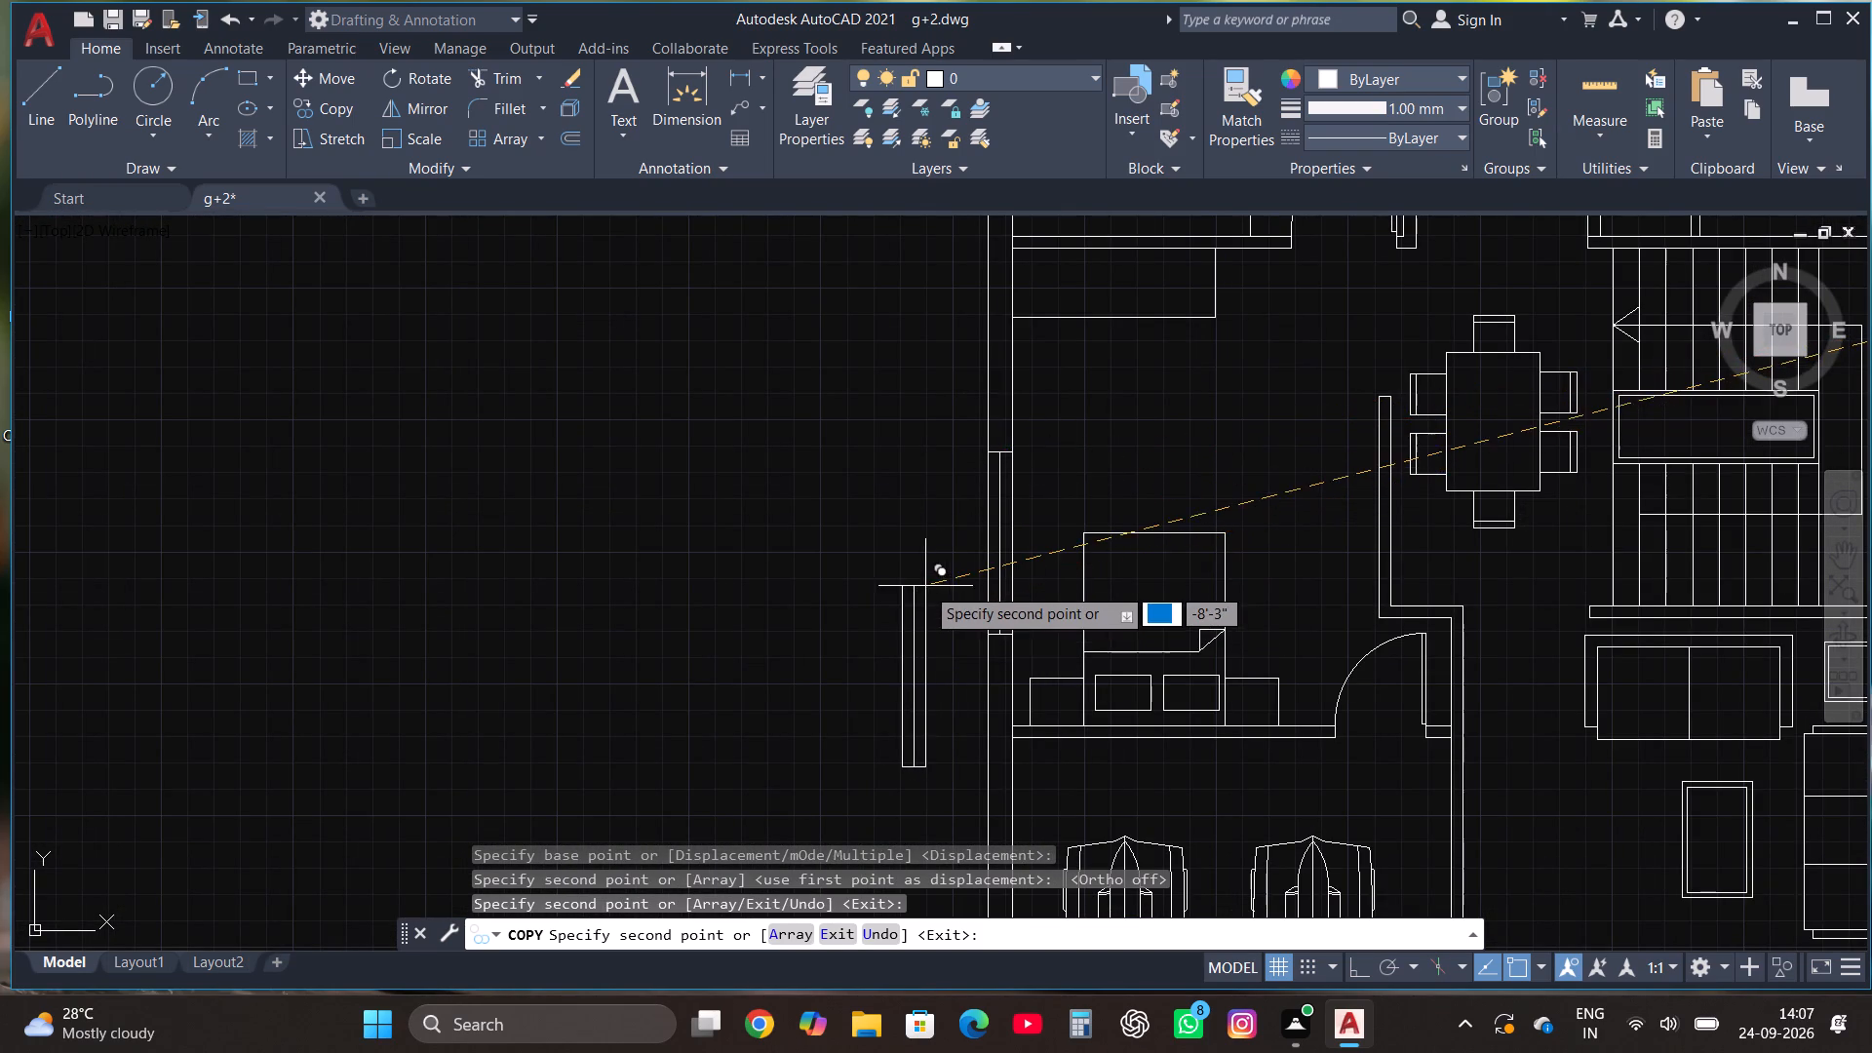
Place one more window copy in the rear bedroom's outer side wall, behind the bed's headboard, and finish copying.
scroll(925, 587, "down", 2)
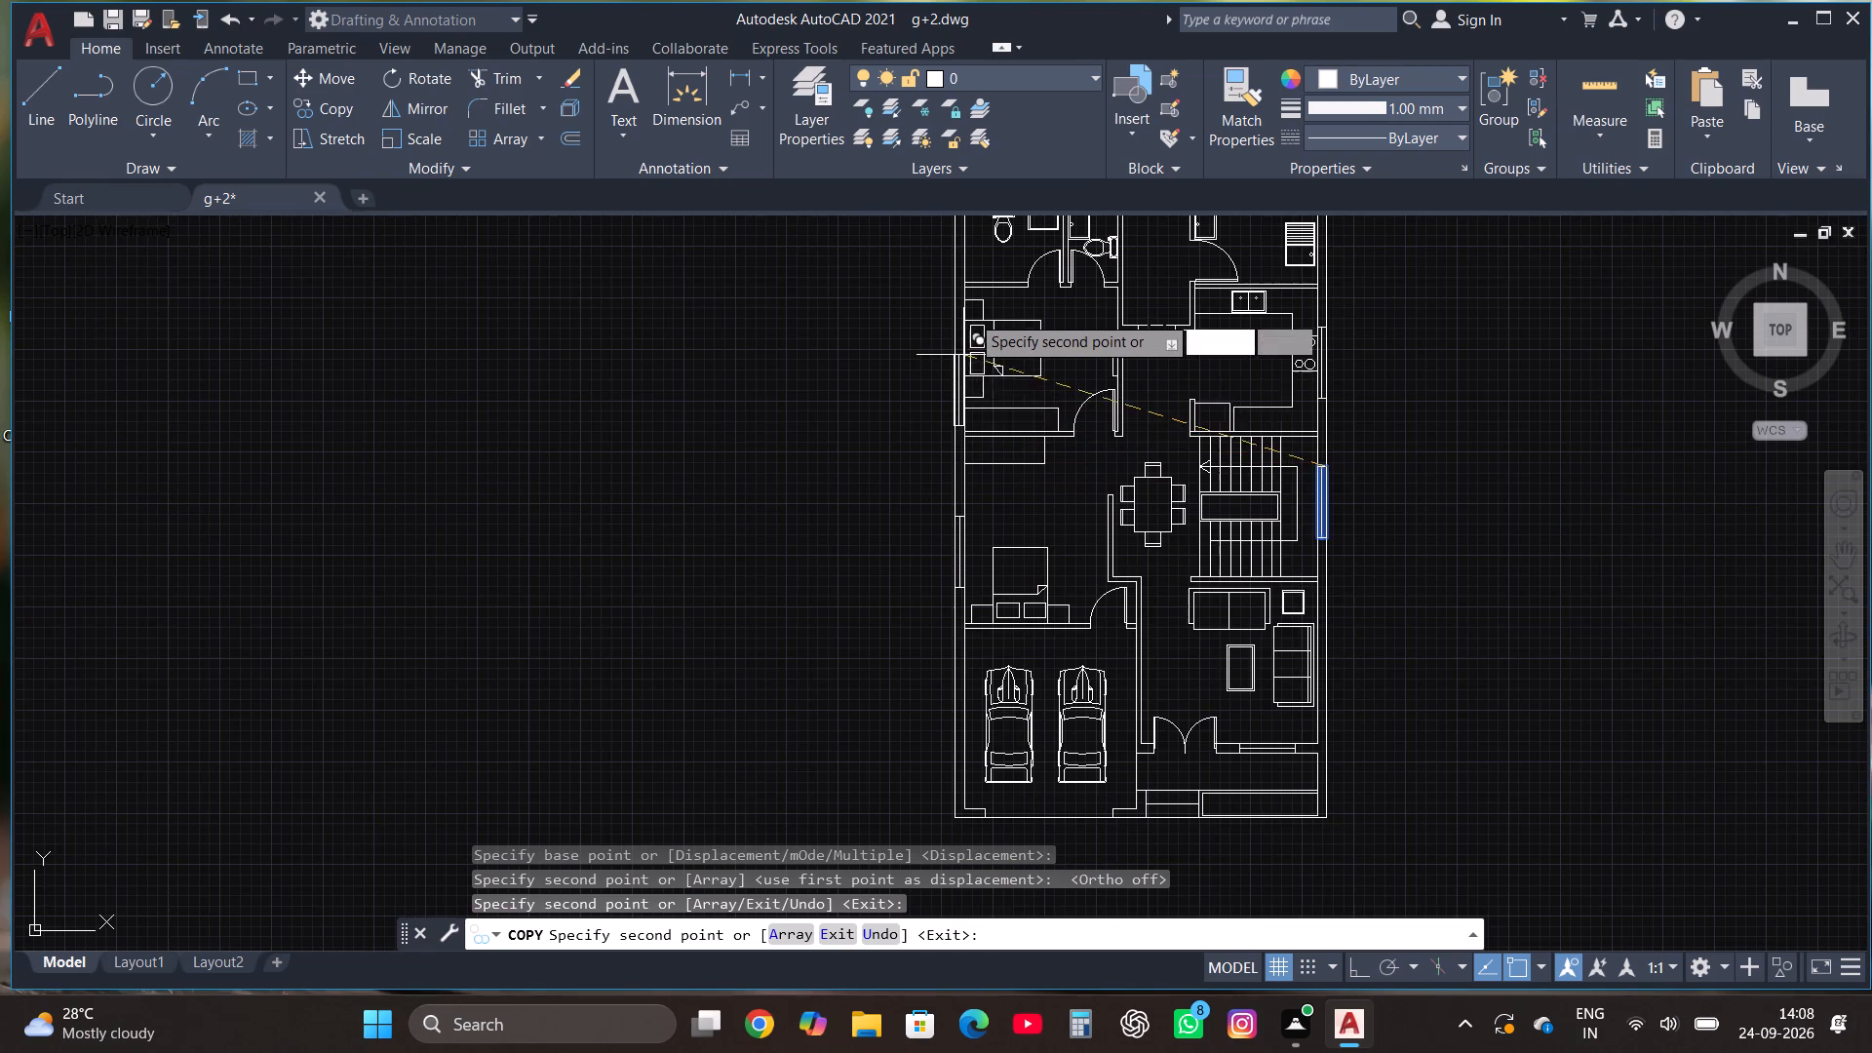
scroll(970, 312, "up", 3)
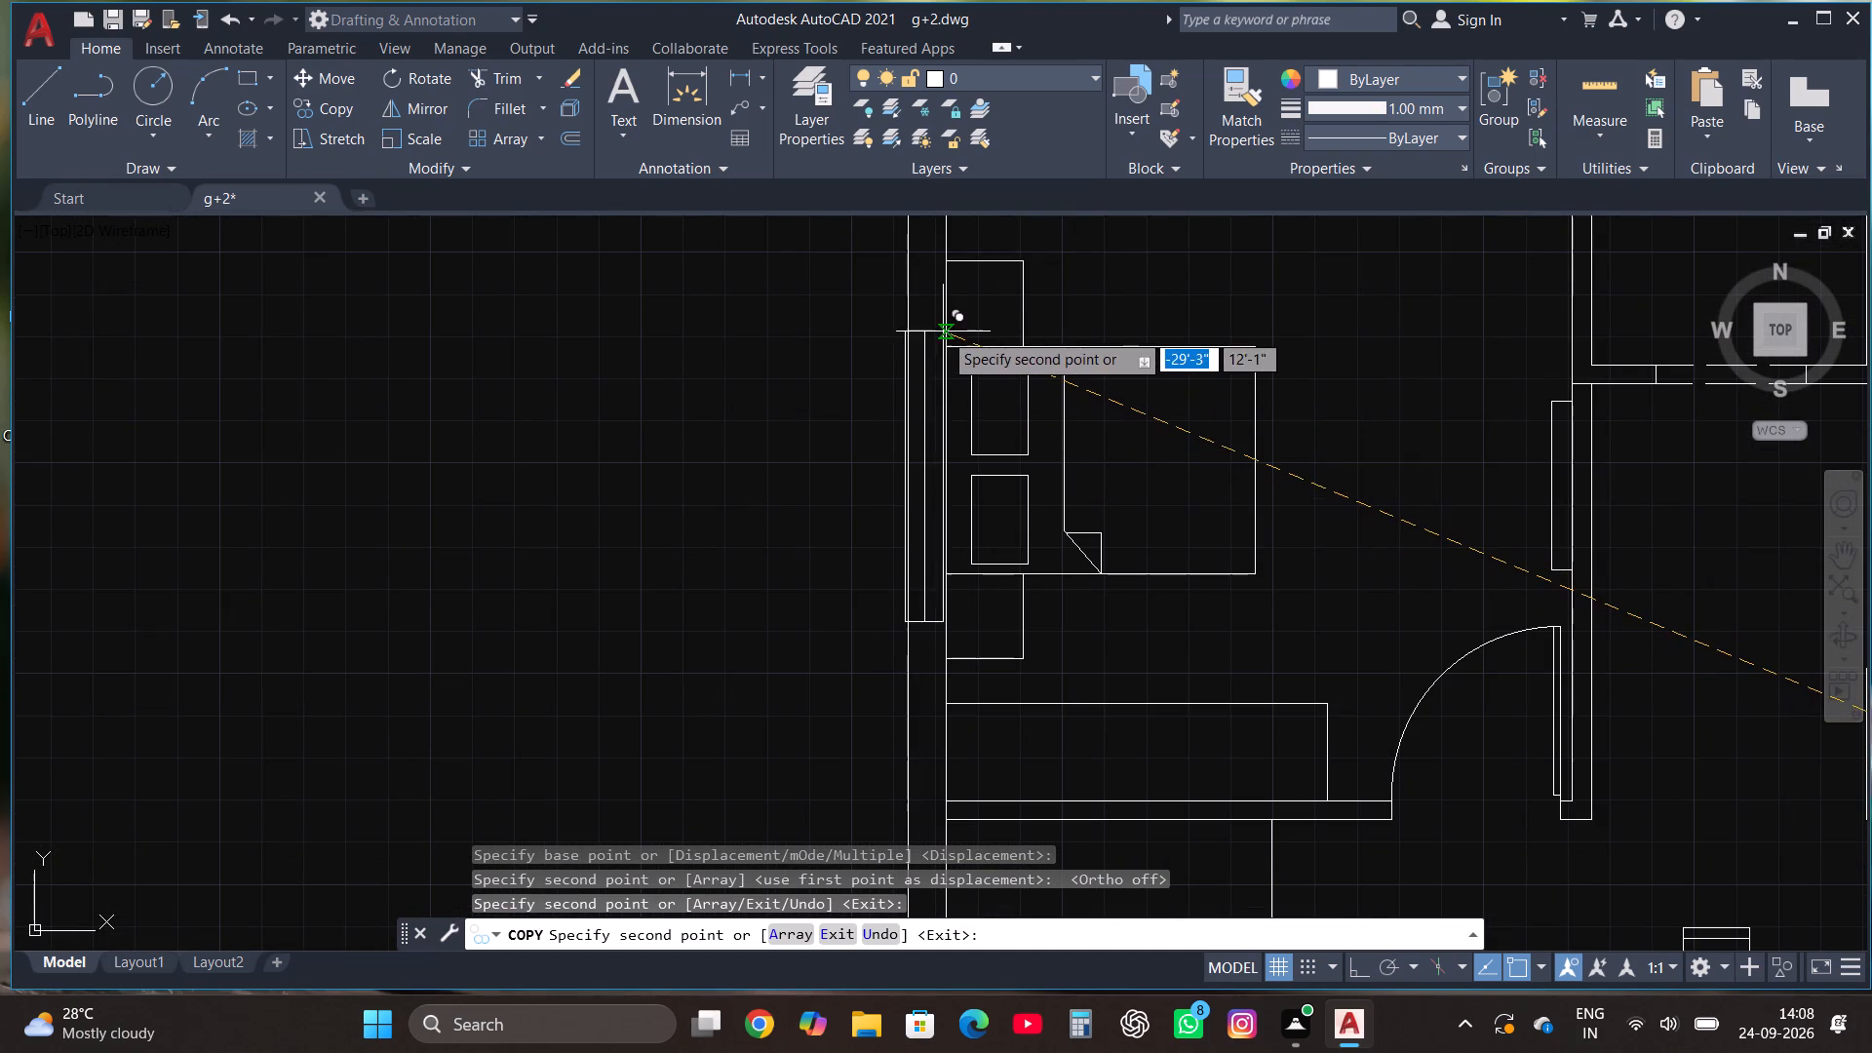
left_click(945, 330)
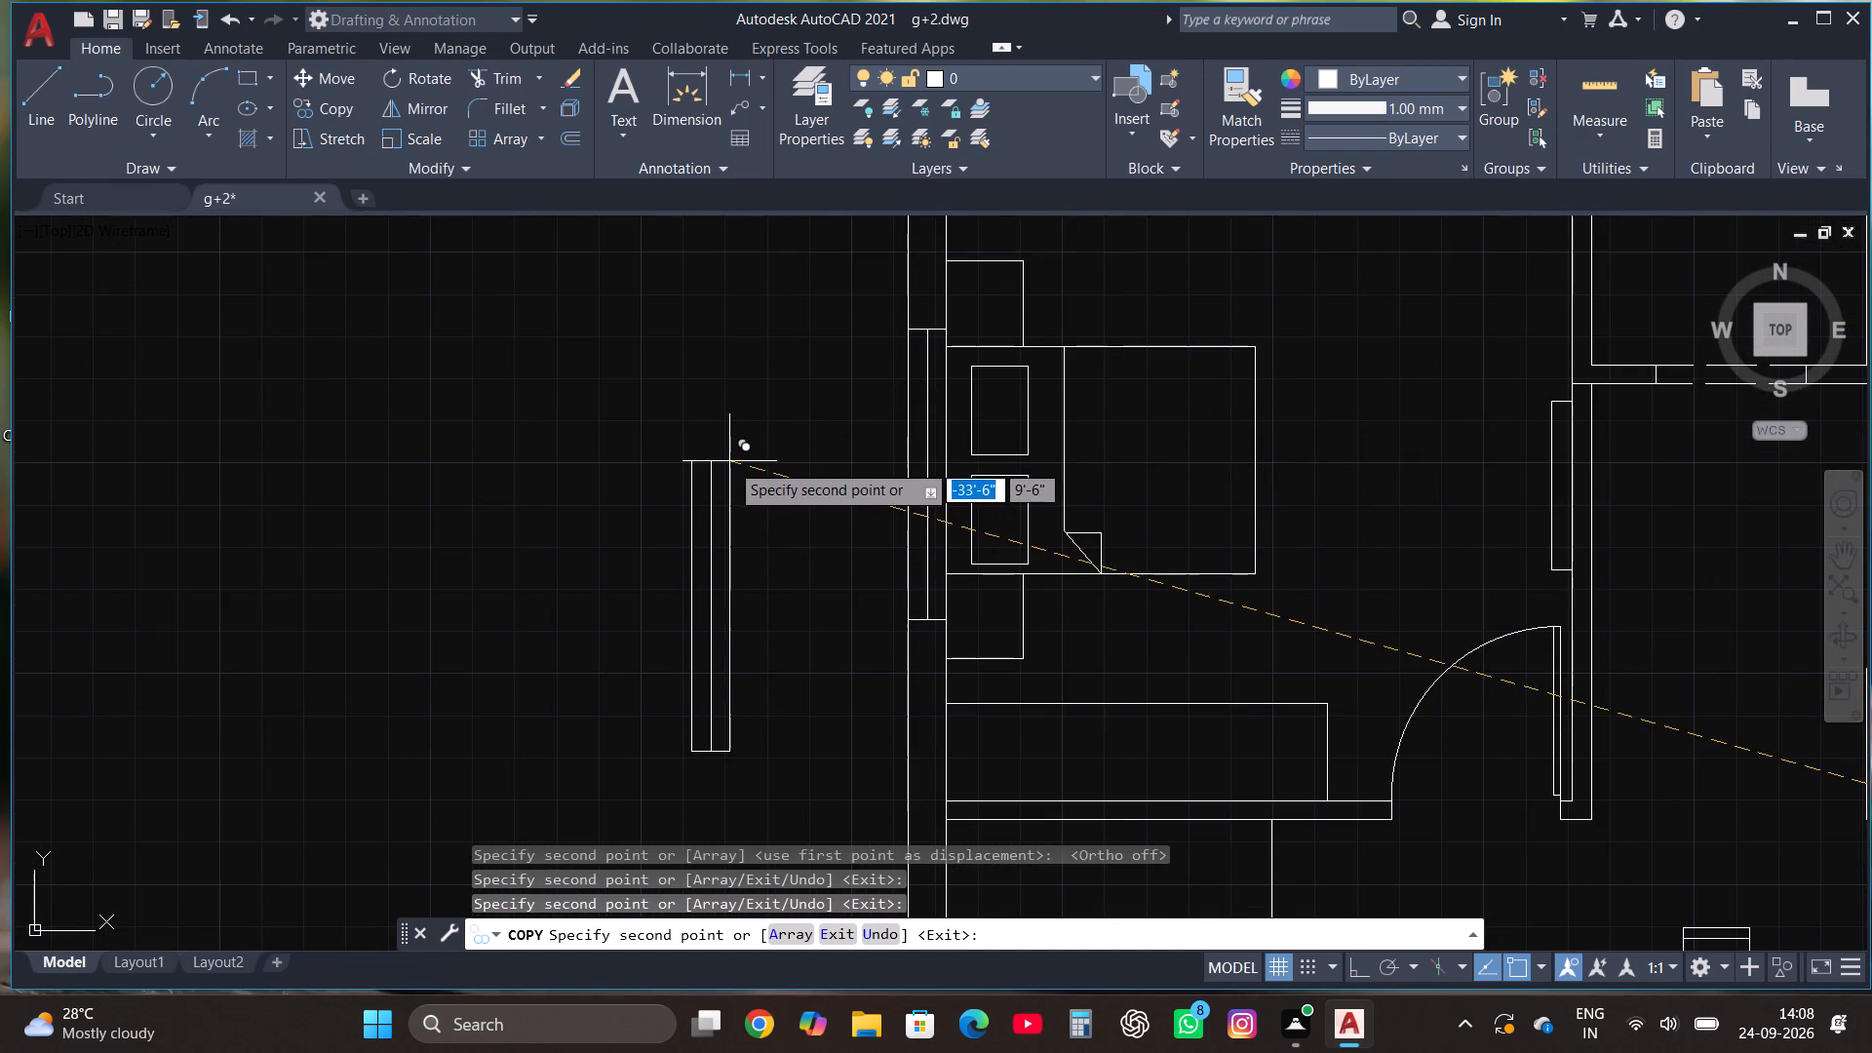
scroll(730, 476, "down", 1)
scroll(863, 434, "down", 2)
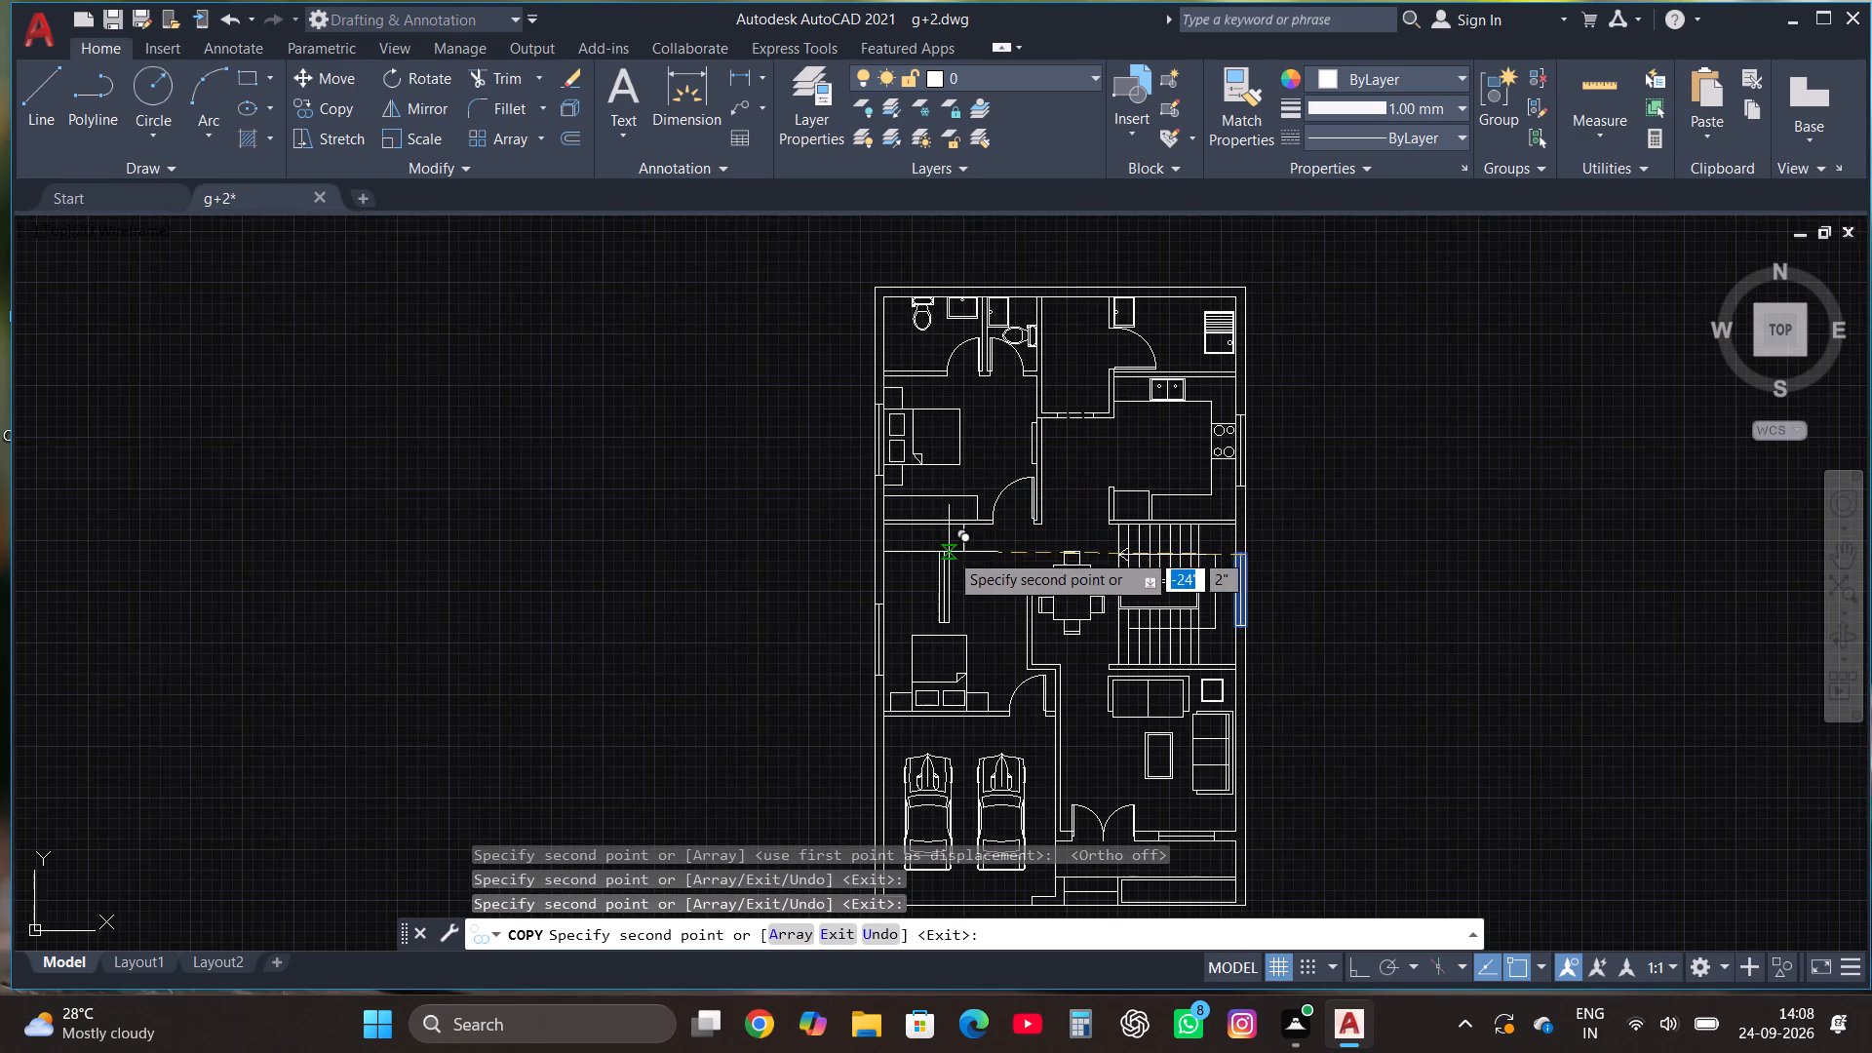
scroll(927, 590, "down", 1)
scroll(928, 334, "up", 1)
scroll(957, 412, "up", 3)
key("Escape")
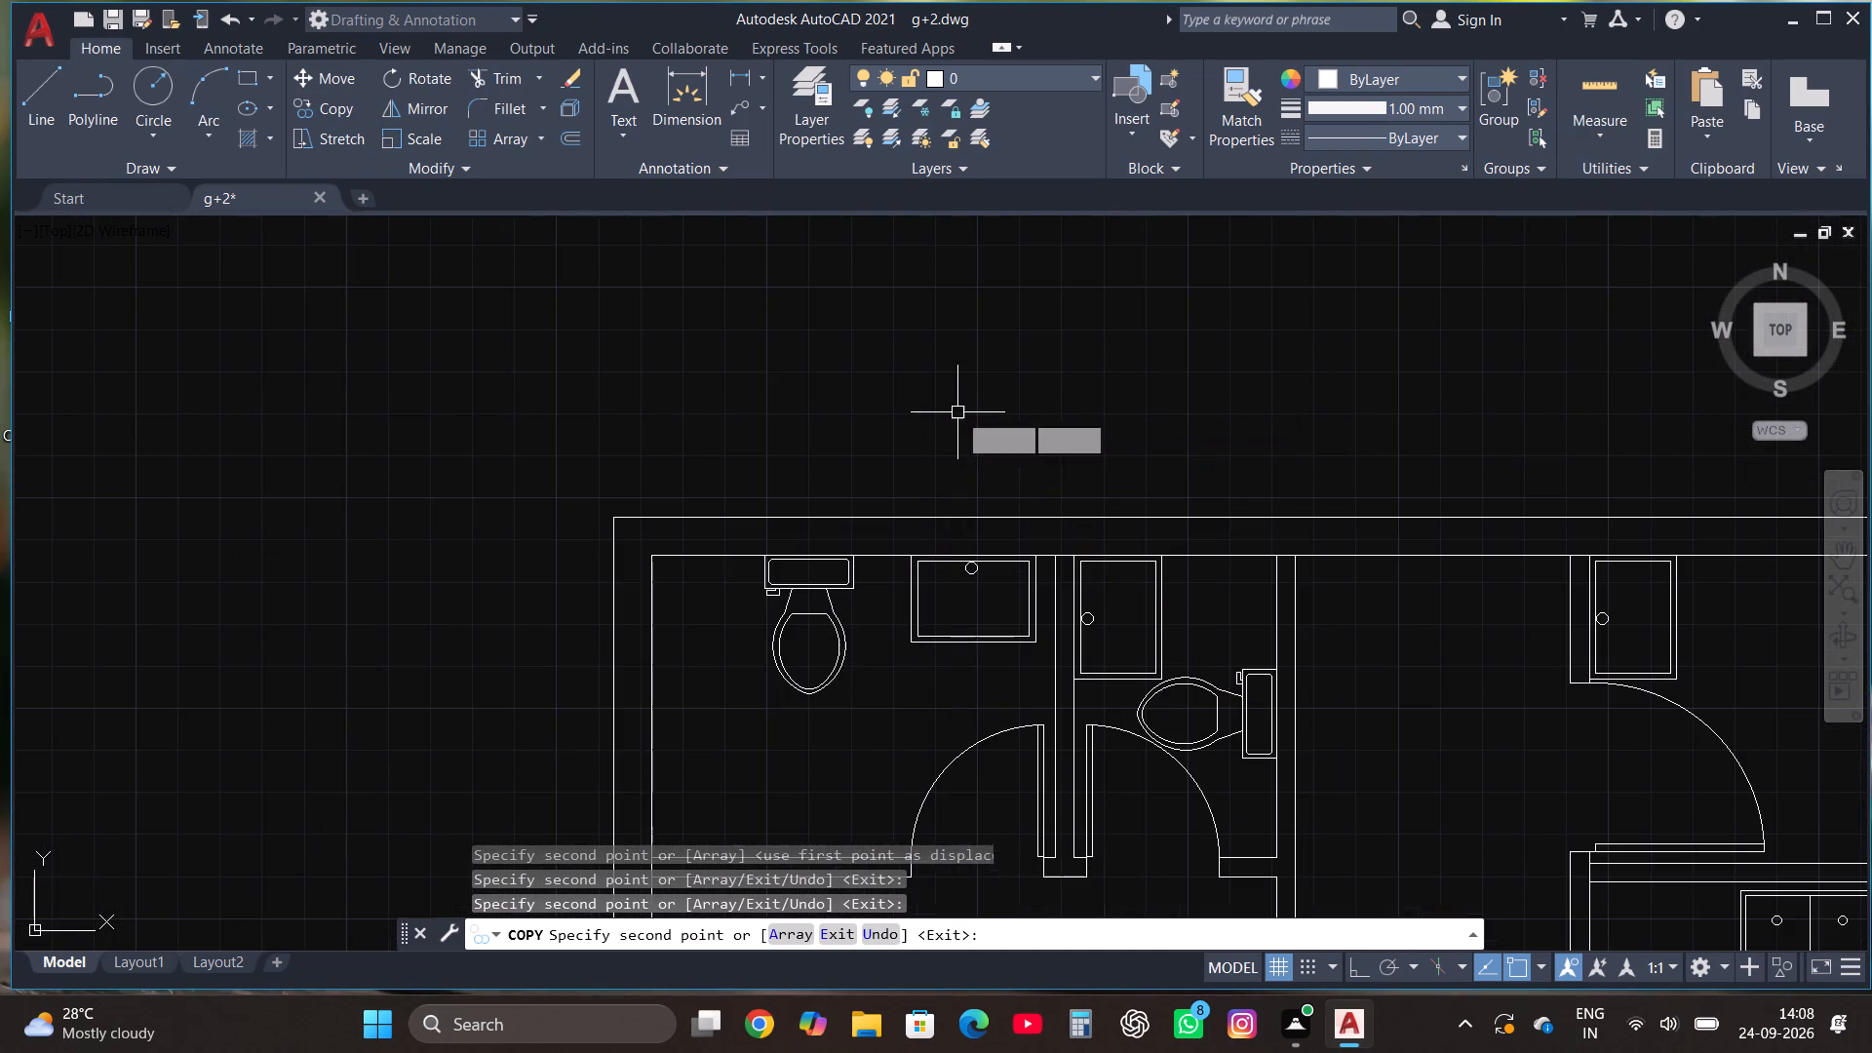
Draw a small window rectangle across the rear wall thickness, behind the toilet in the corner bathroom.
left_click(243, 72)
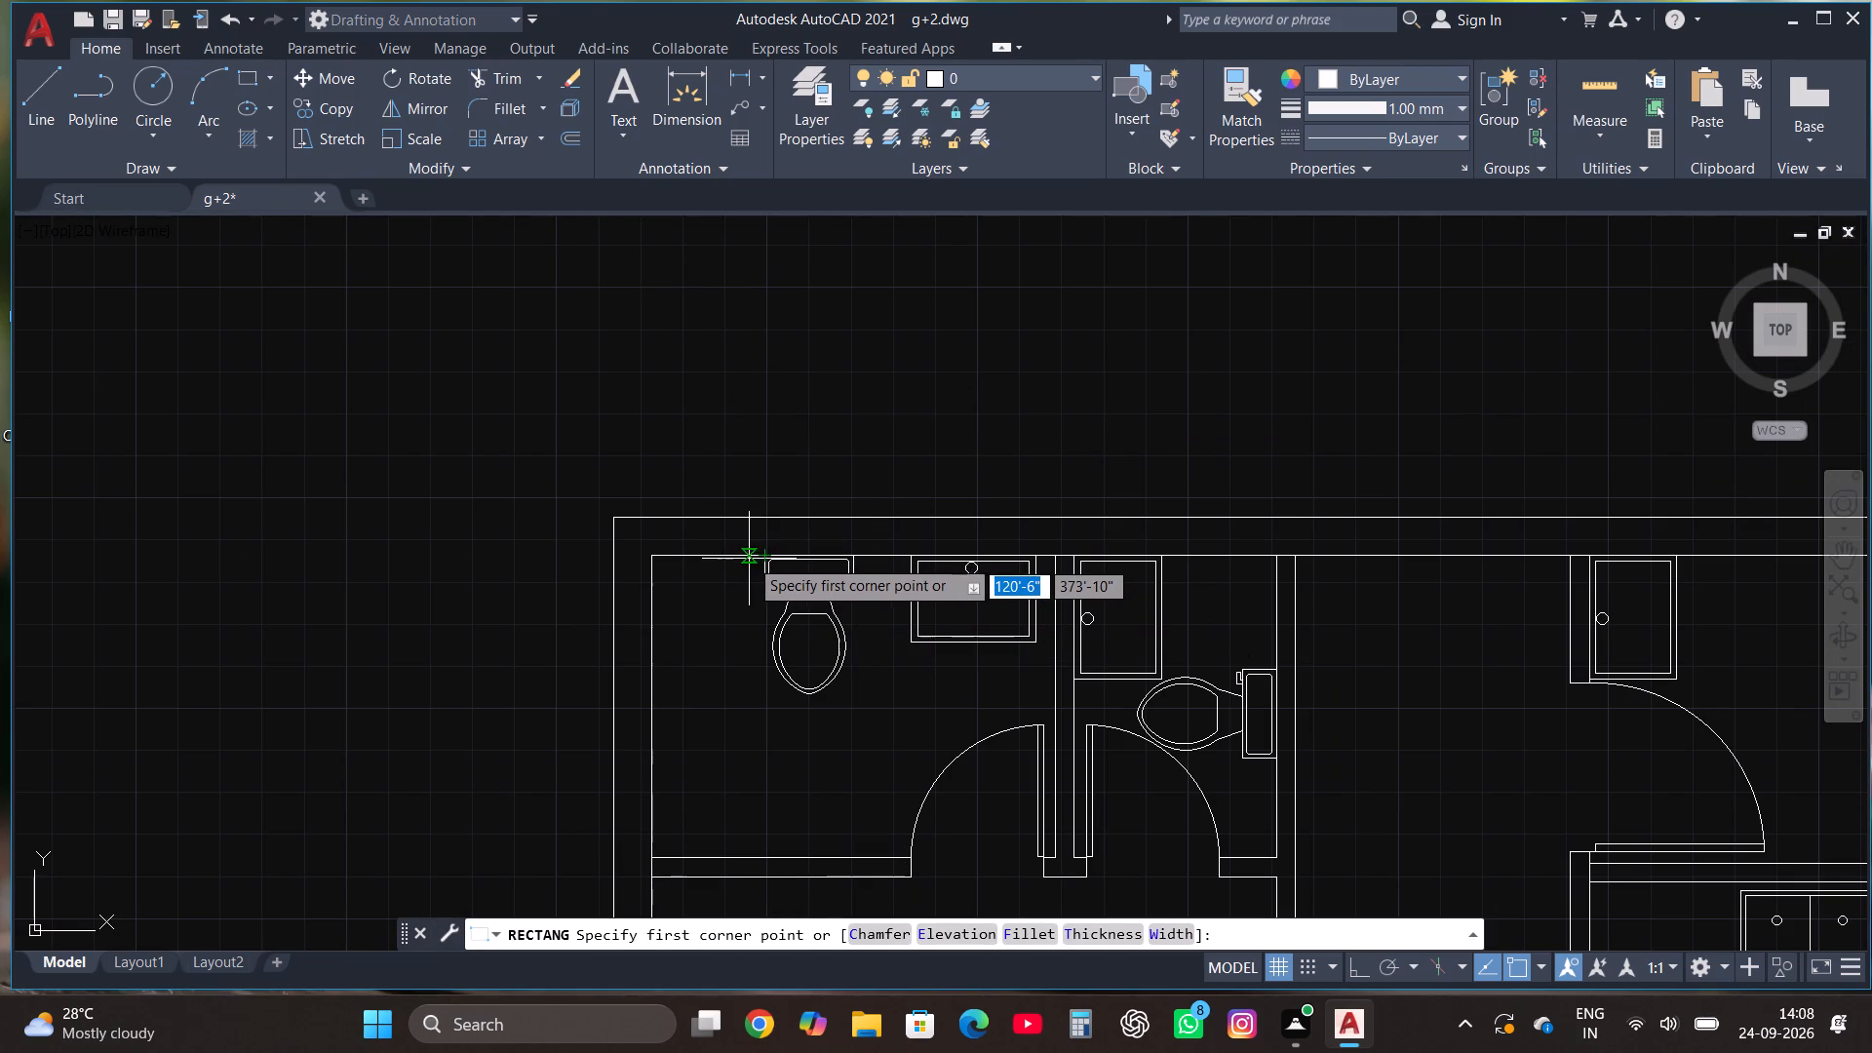
left_click(749, 558)
left_click(879, 516)
key("Escape")
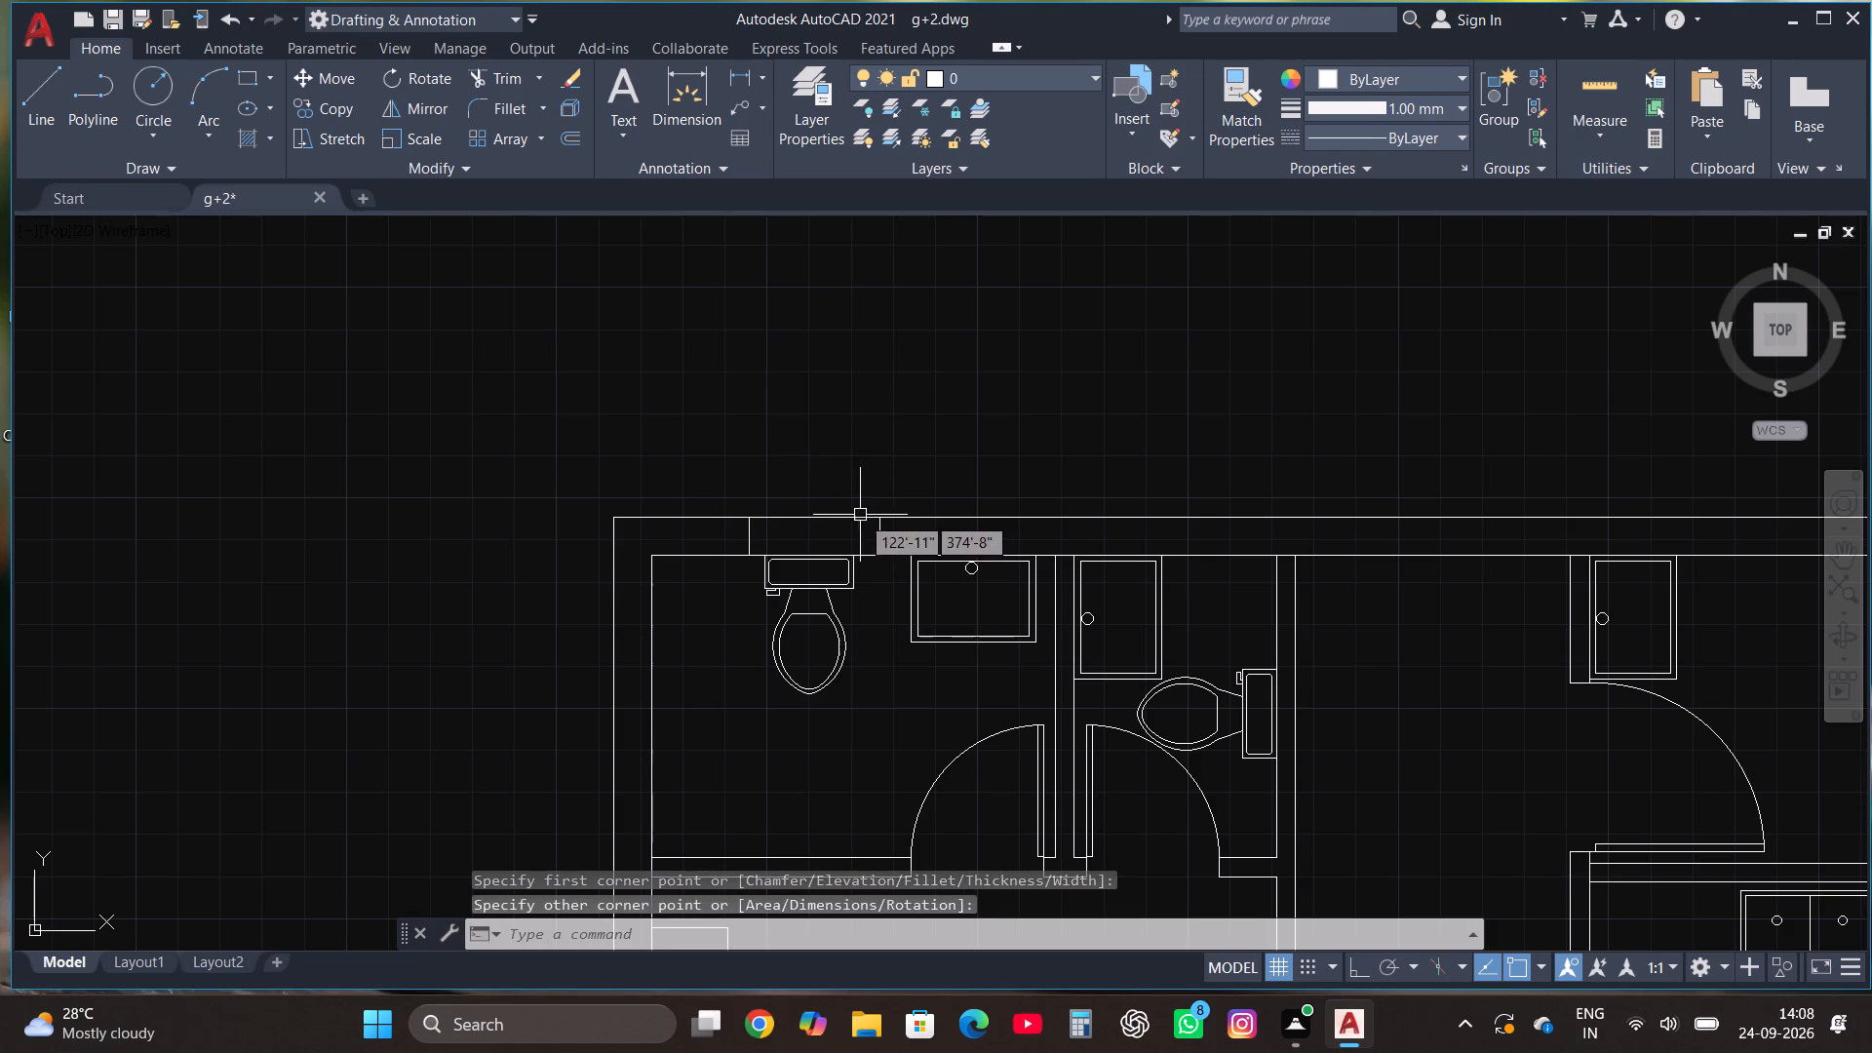
Draw a horizontal centre line through the corner bathroom's small window, between the midpoints of its short ends.
left_click(50, 78)
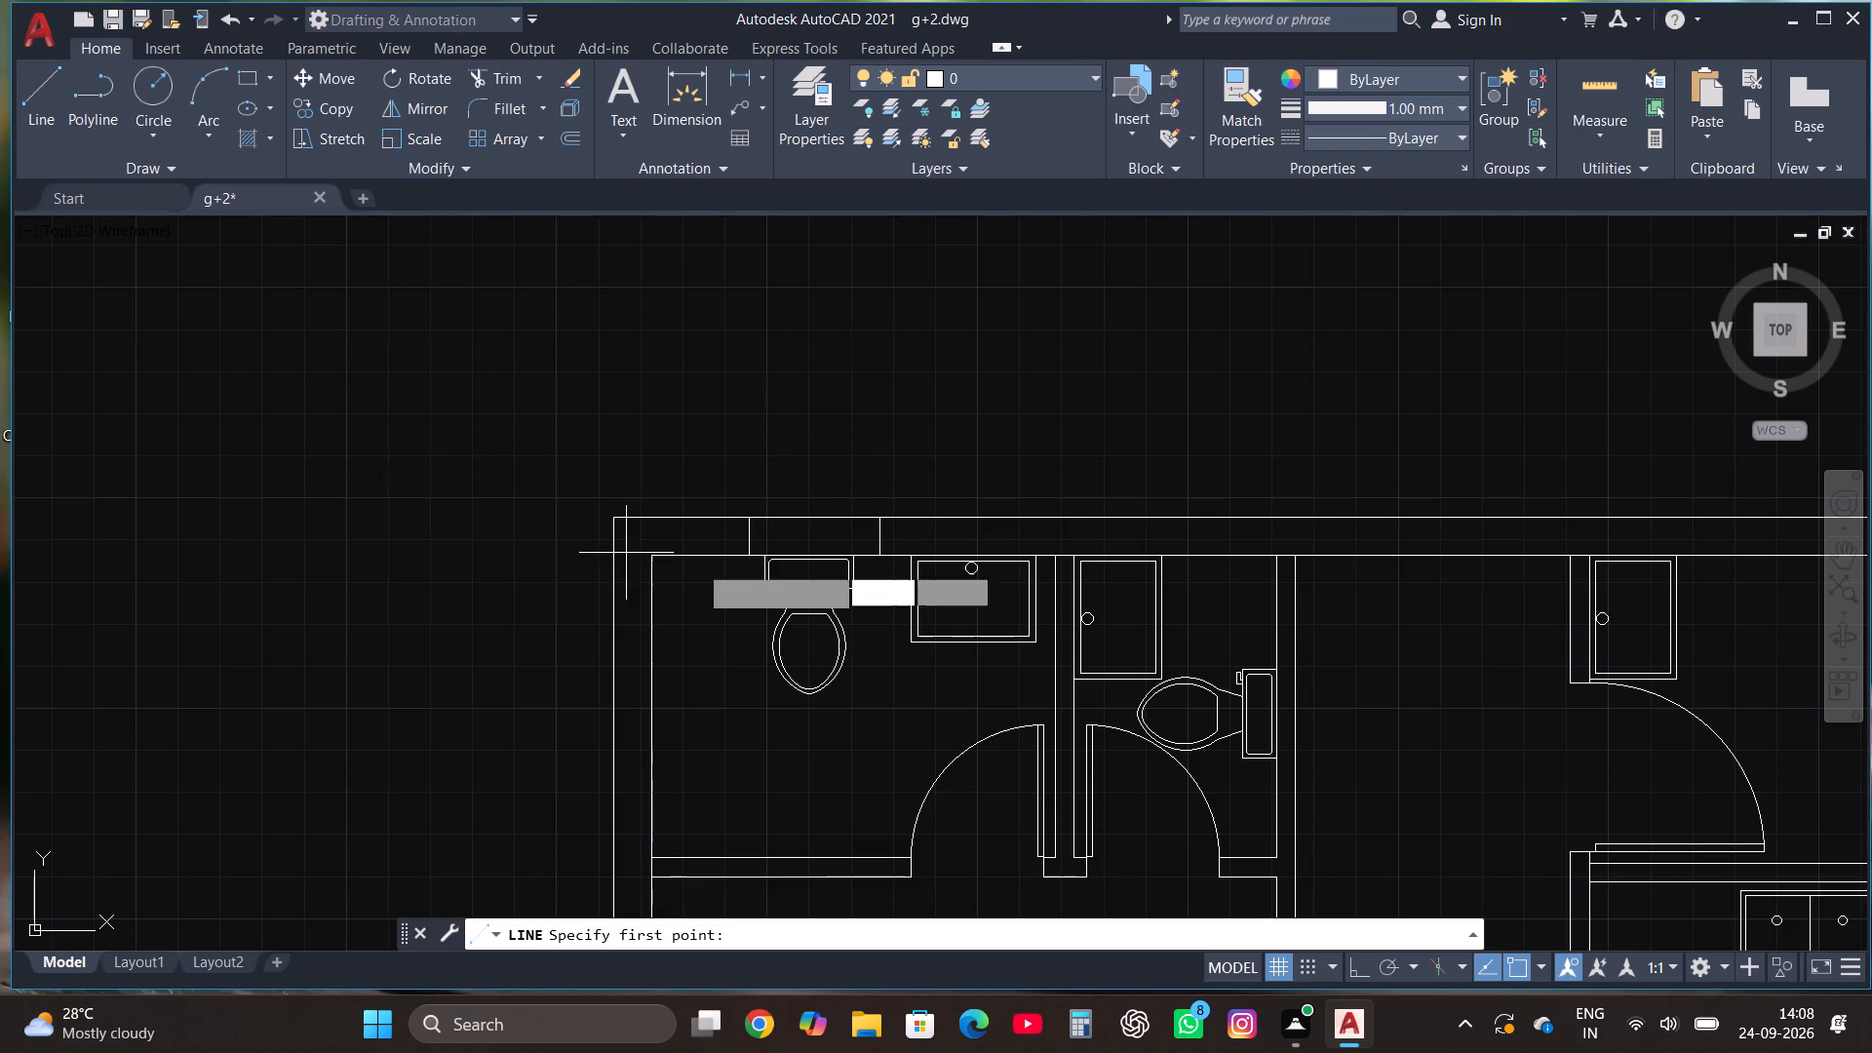
scroll(954, 572, "up", 1)
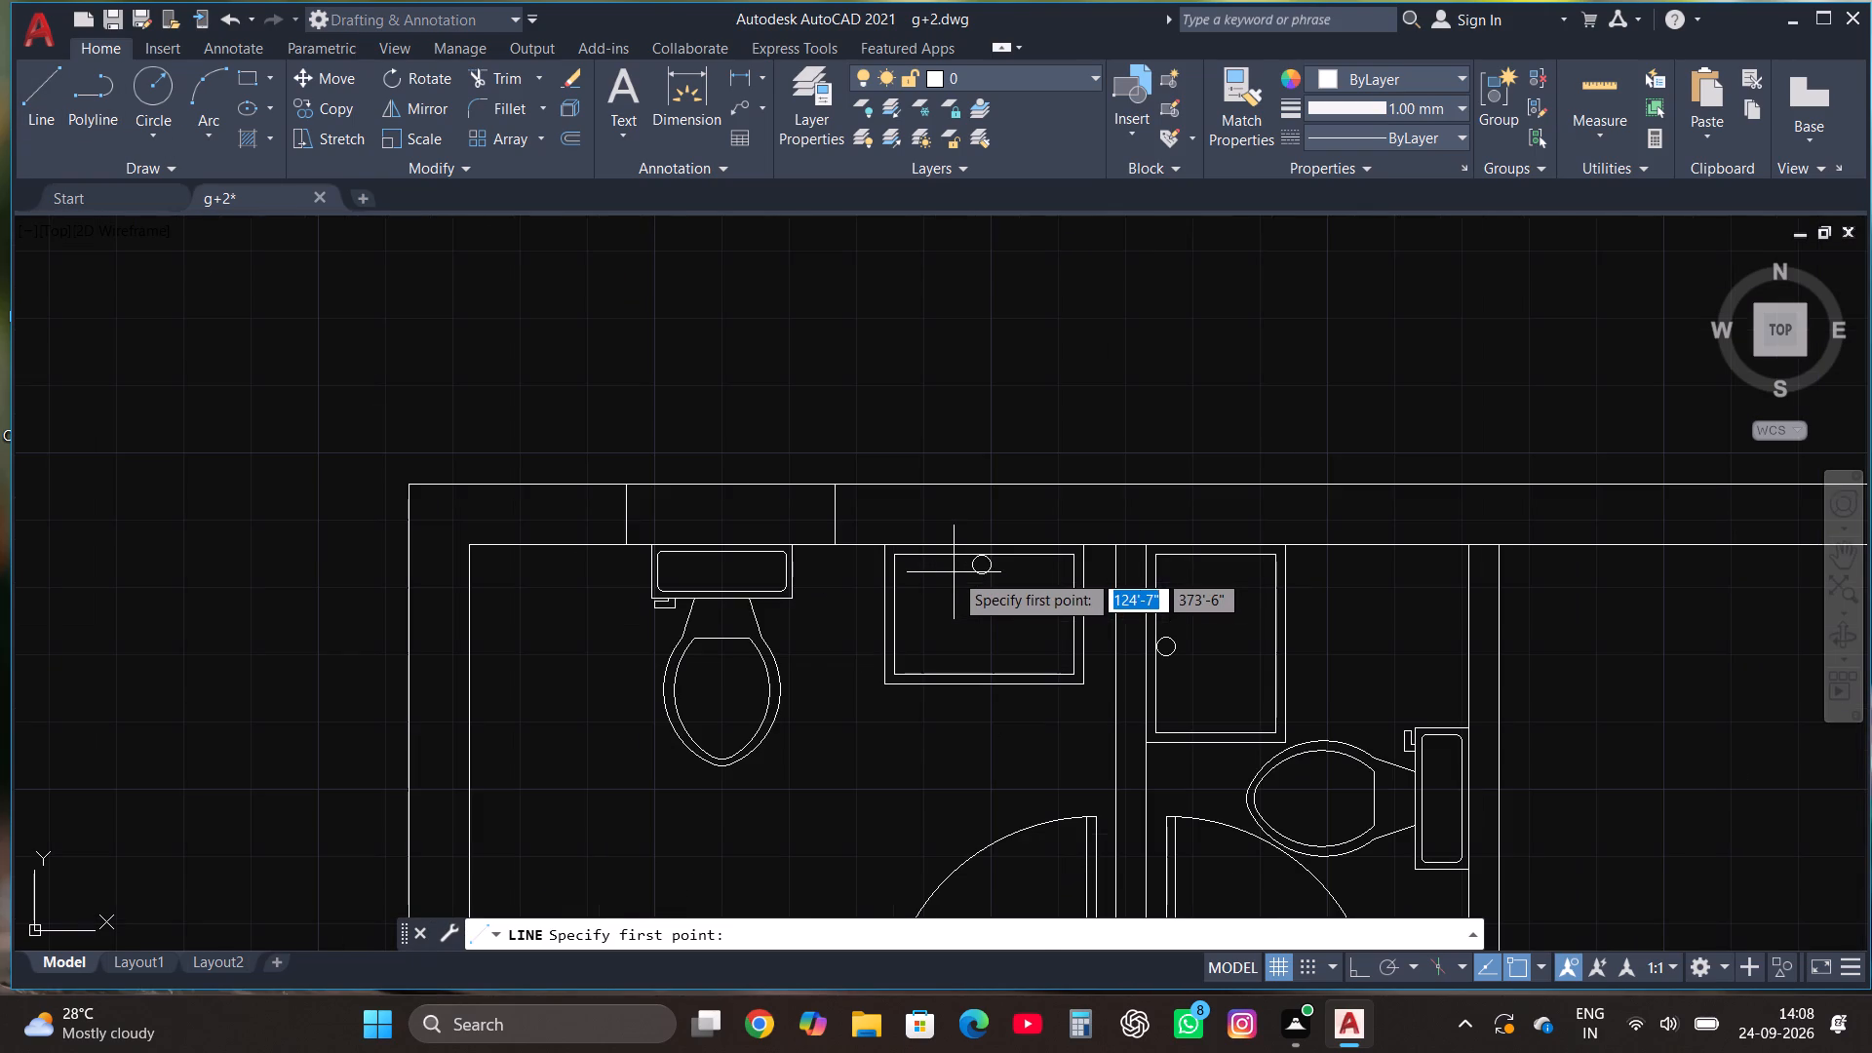
left_click(627, 518)
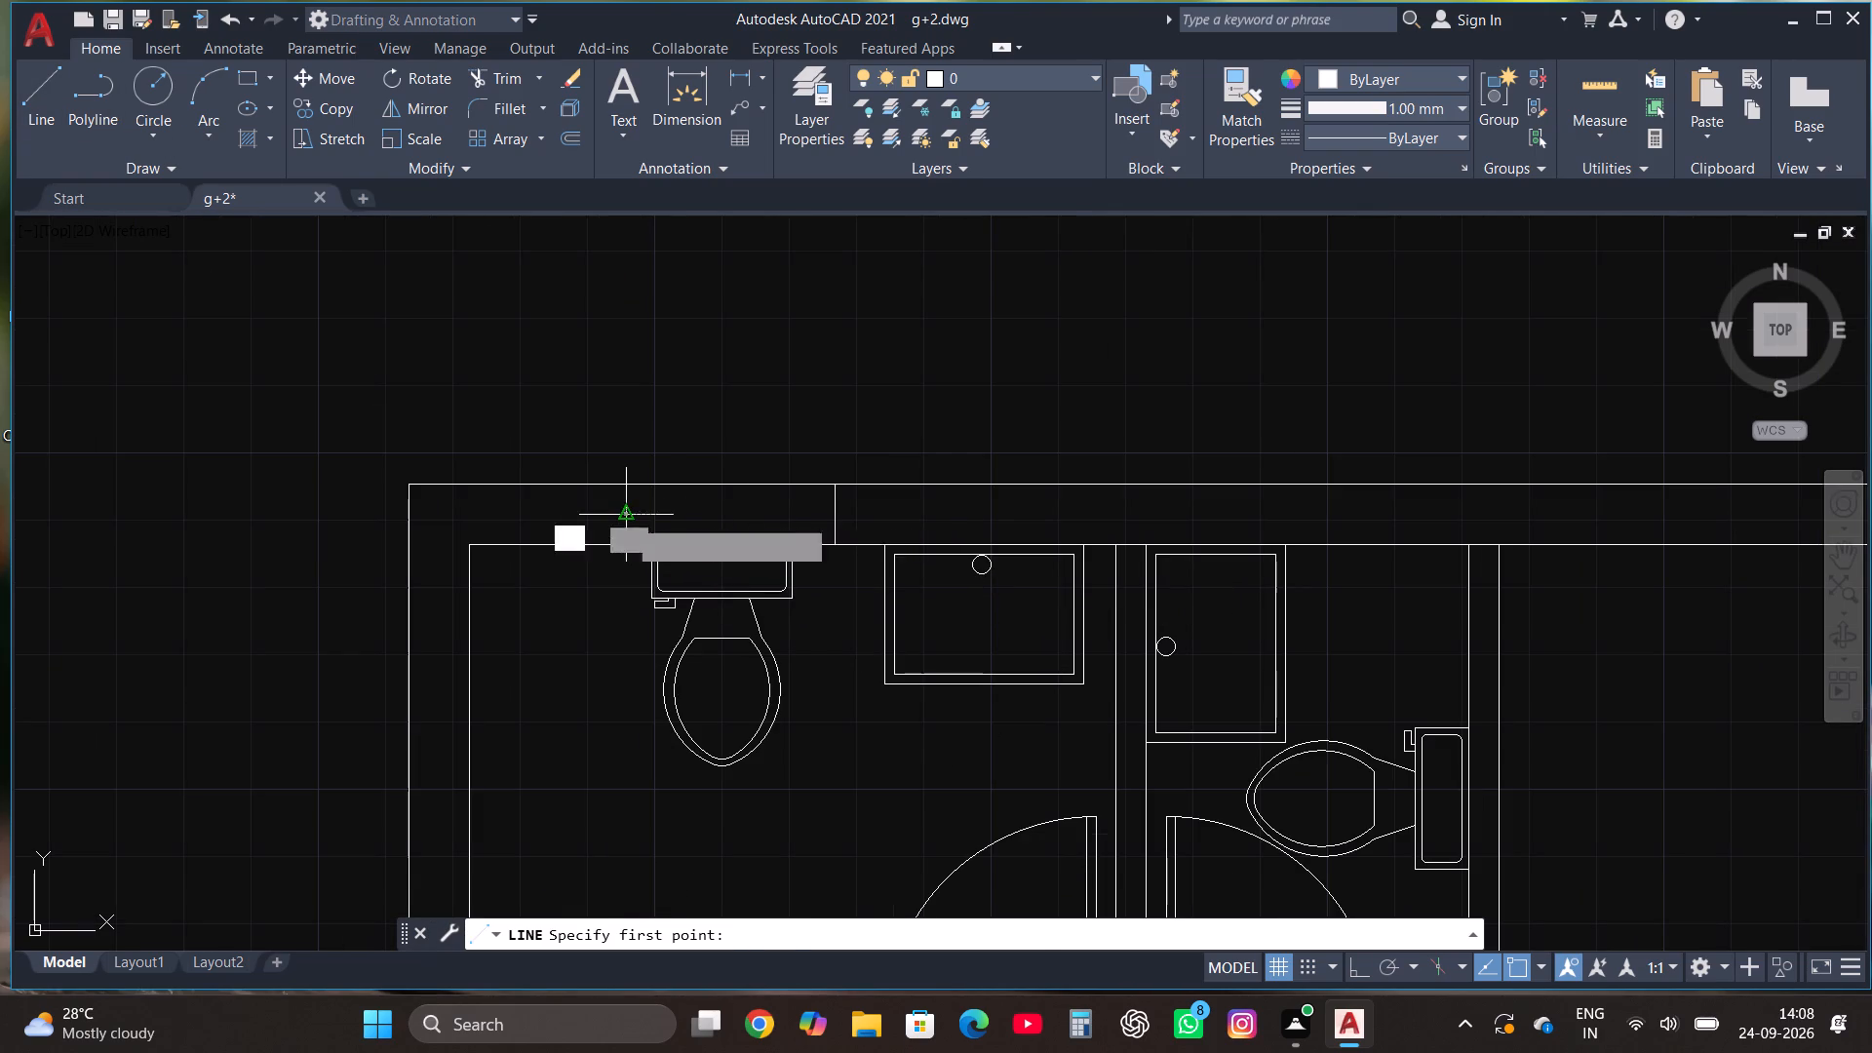
left_click(838, 513)
key("Escape")
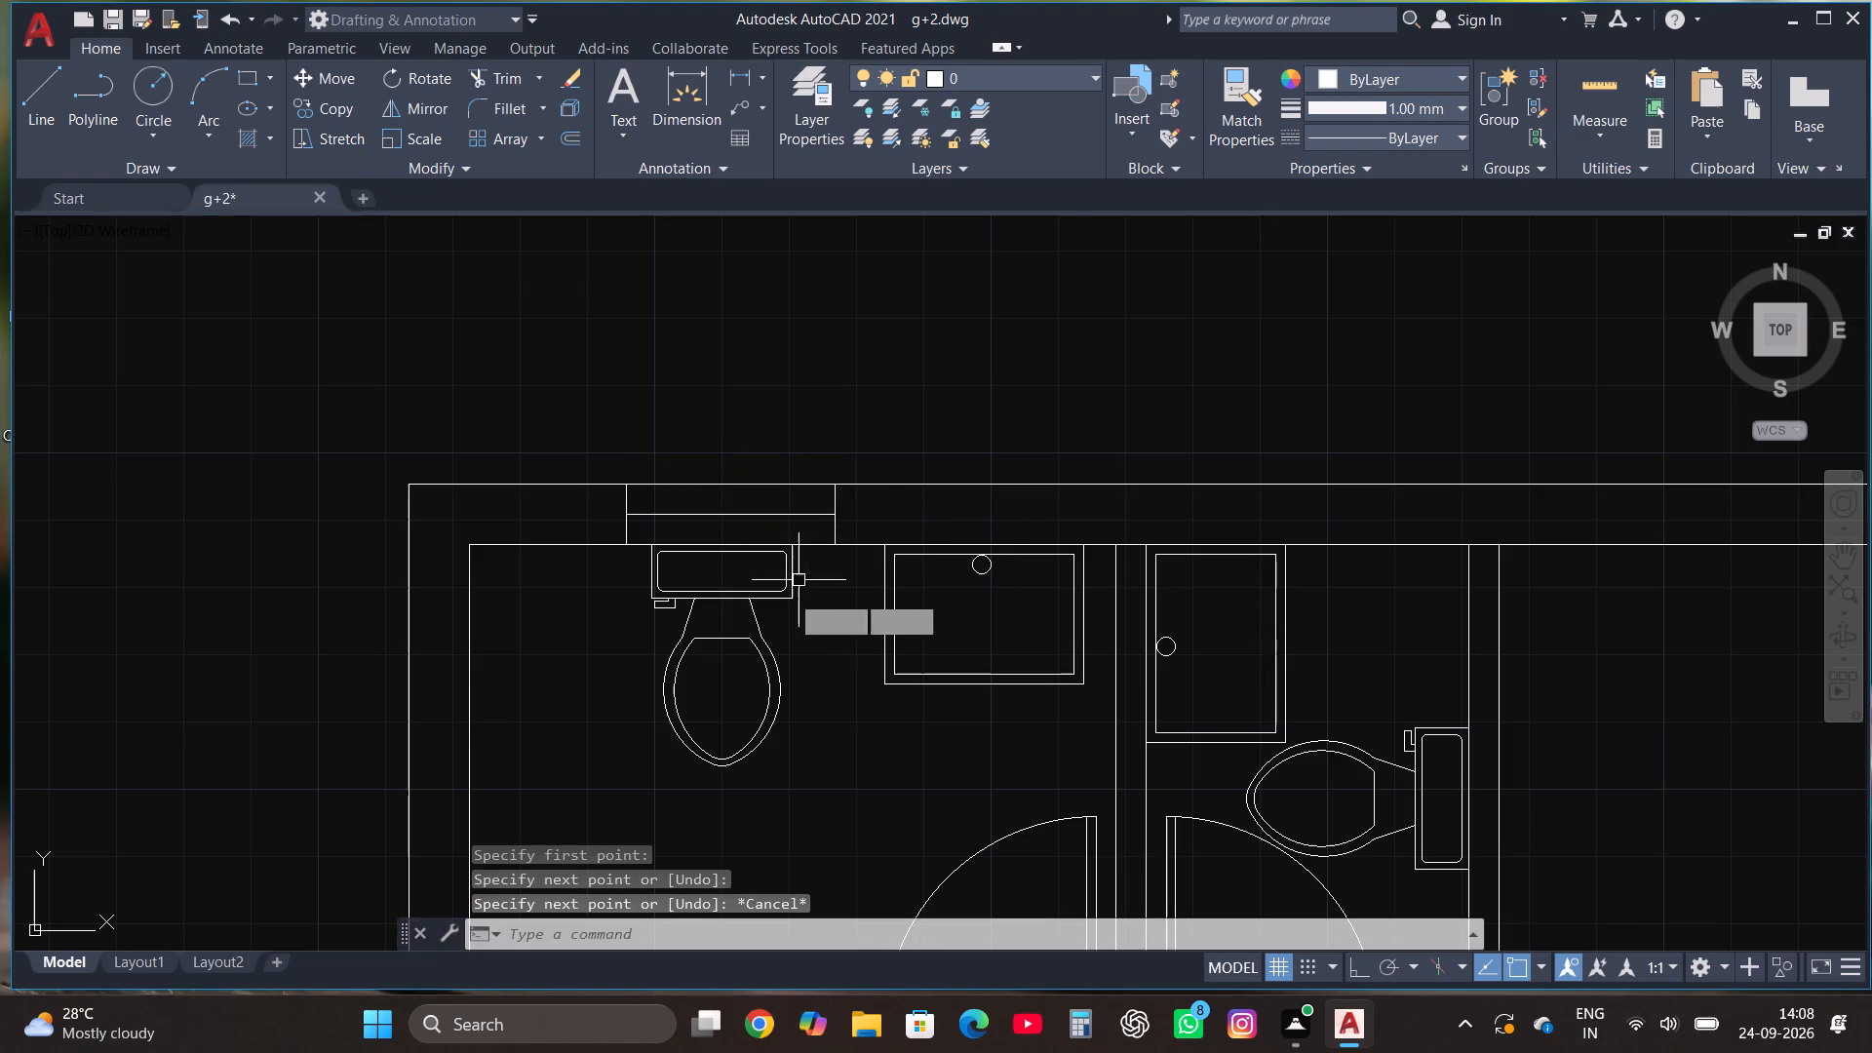
scroll(784, 598, "down", 1)
scroll(720, 575, "up", 1)
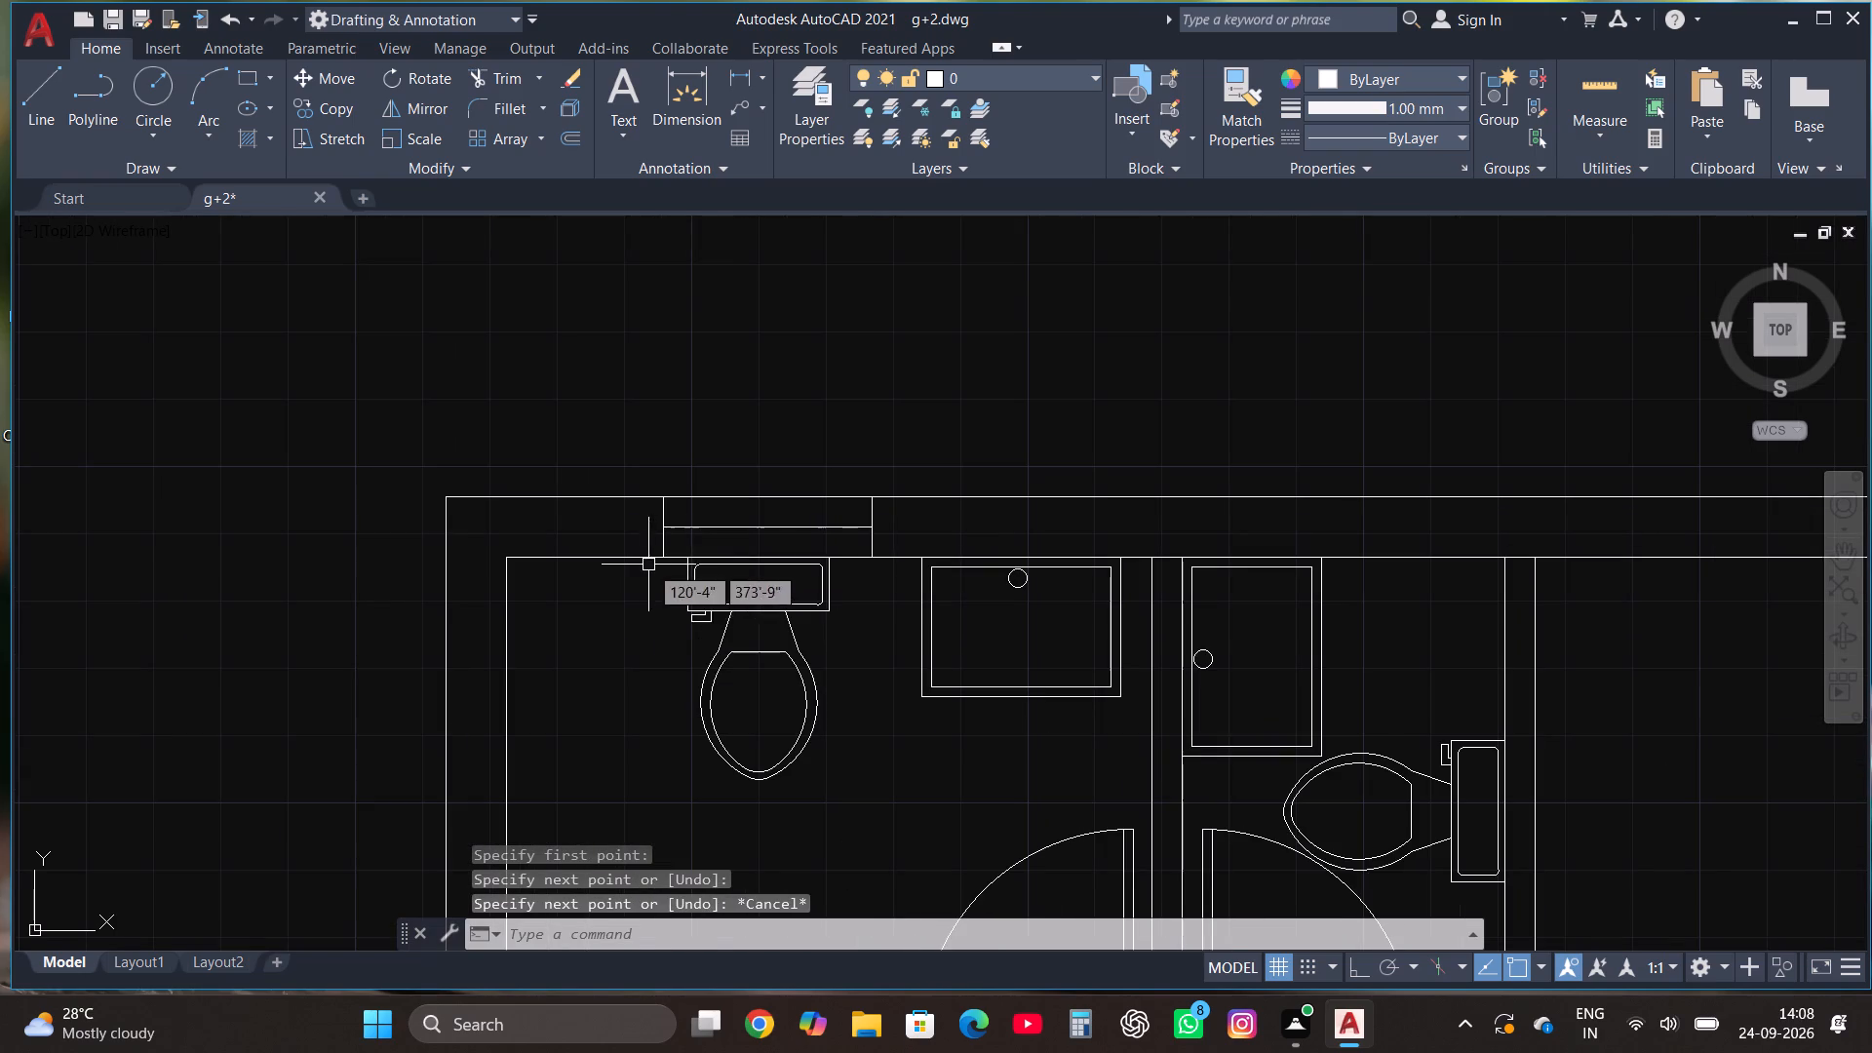
Copy the corner bathroom's small window with its centre line along the rear wall to the adjoining second bathroom.
left_click(621, 579)
left_click(882, 448)
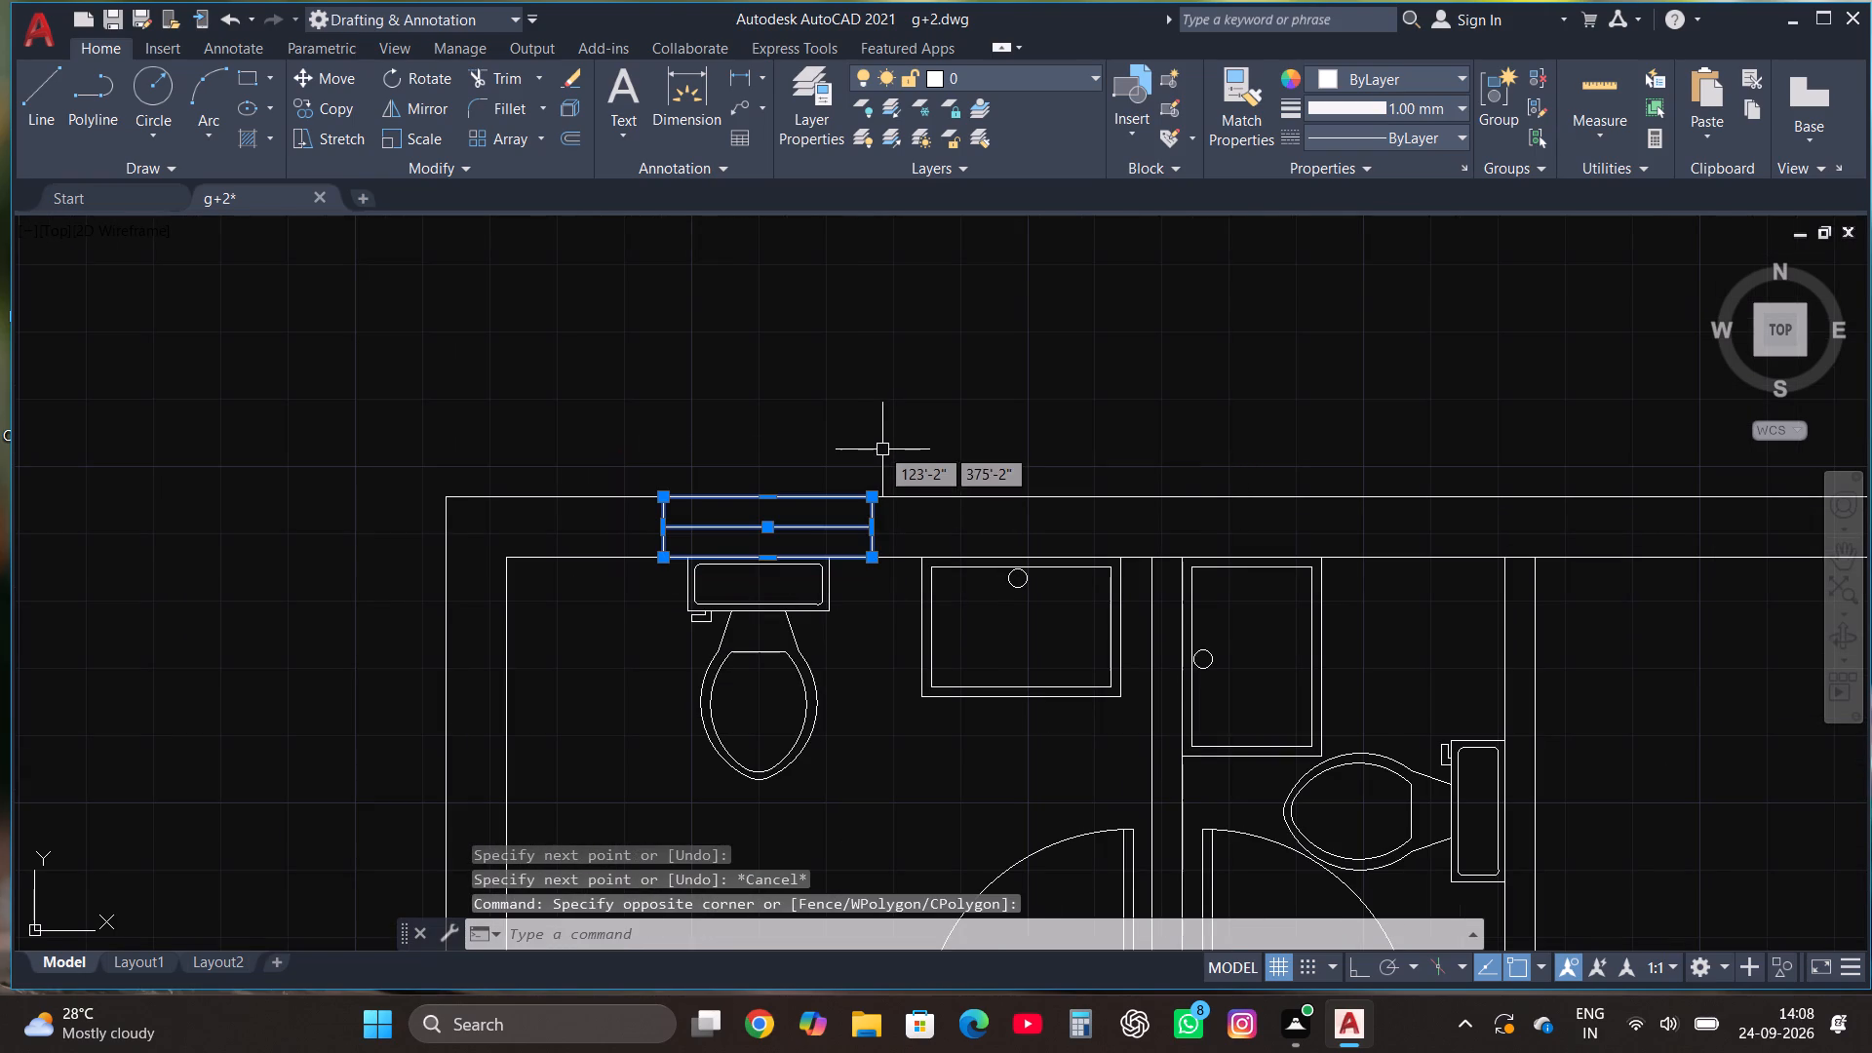
left_click(334, 106)
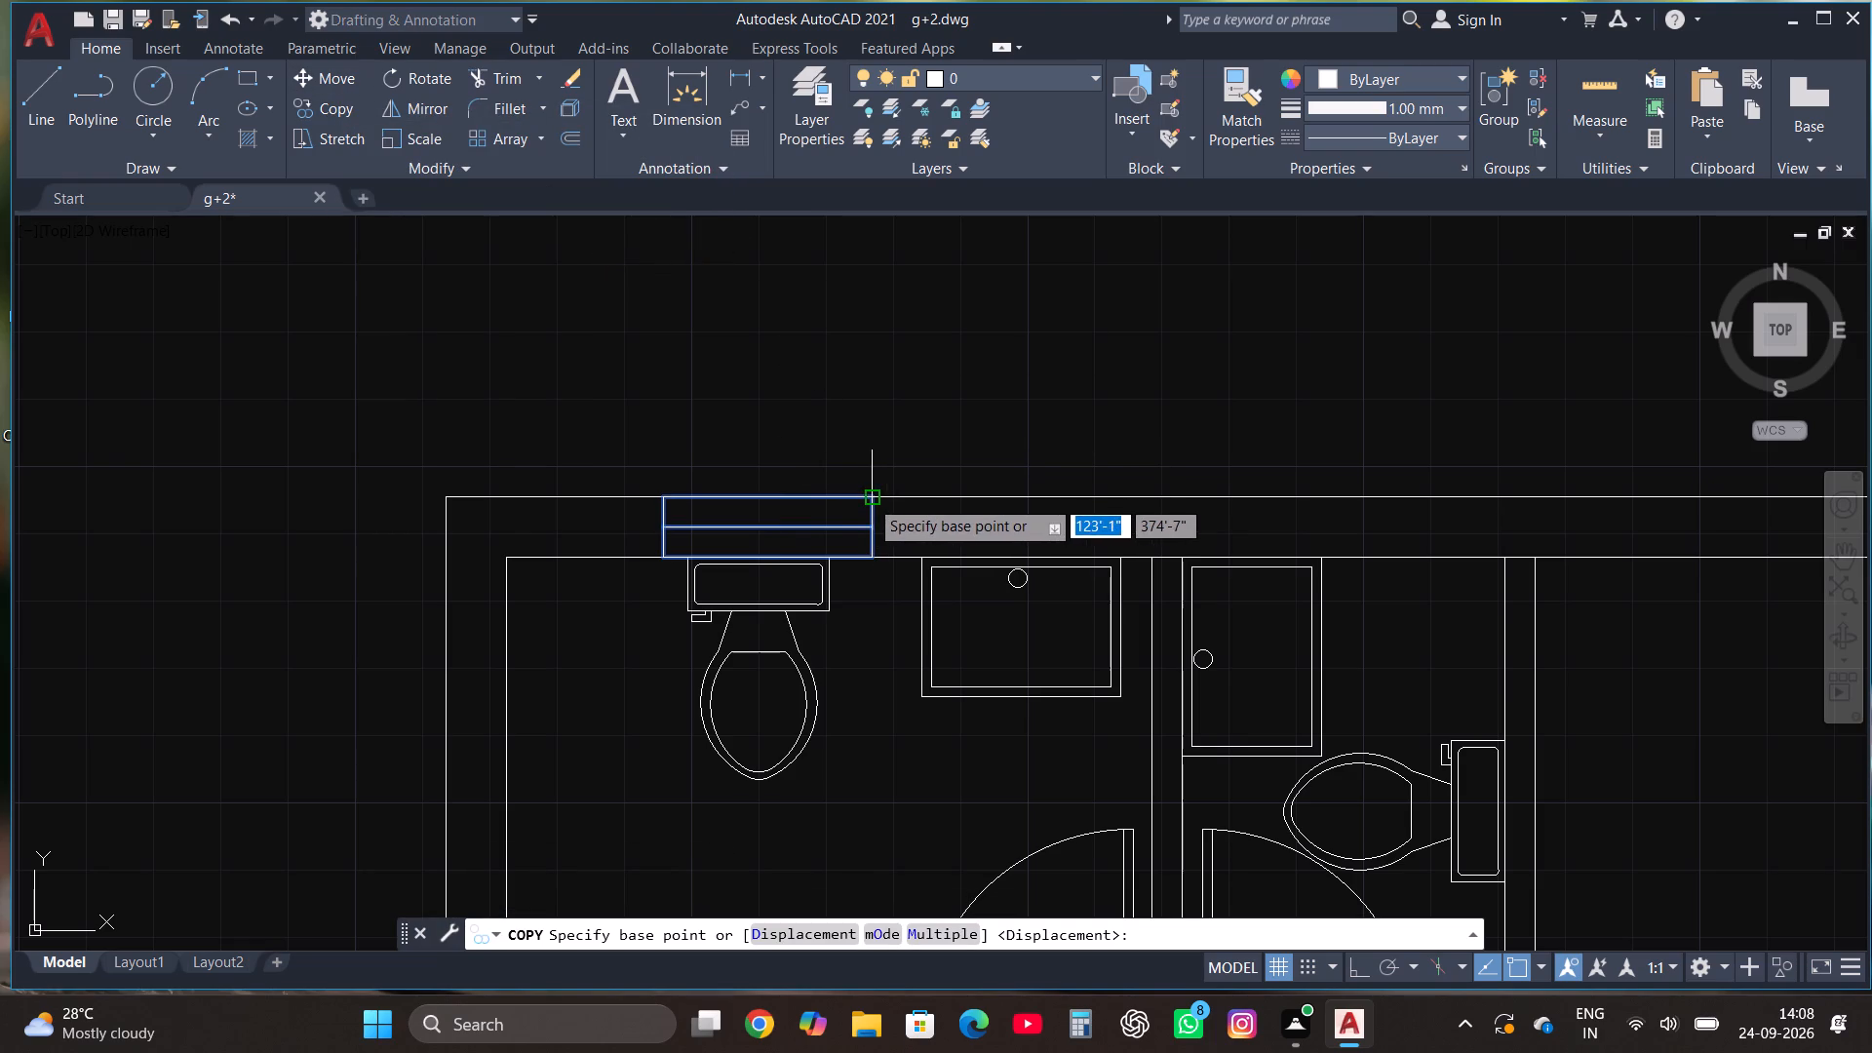
left_click(869, 496)
scroll(869, 497, "down", 1)
scroll(1202, 499, "up", 1)
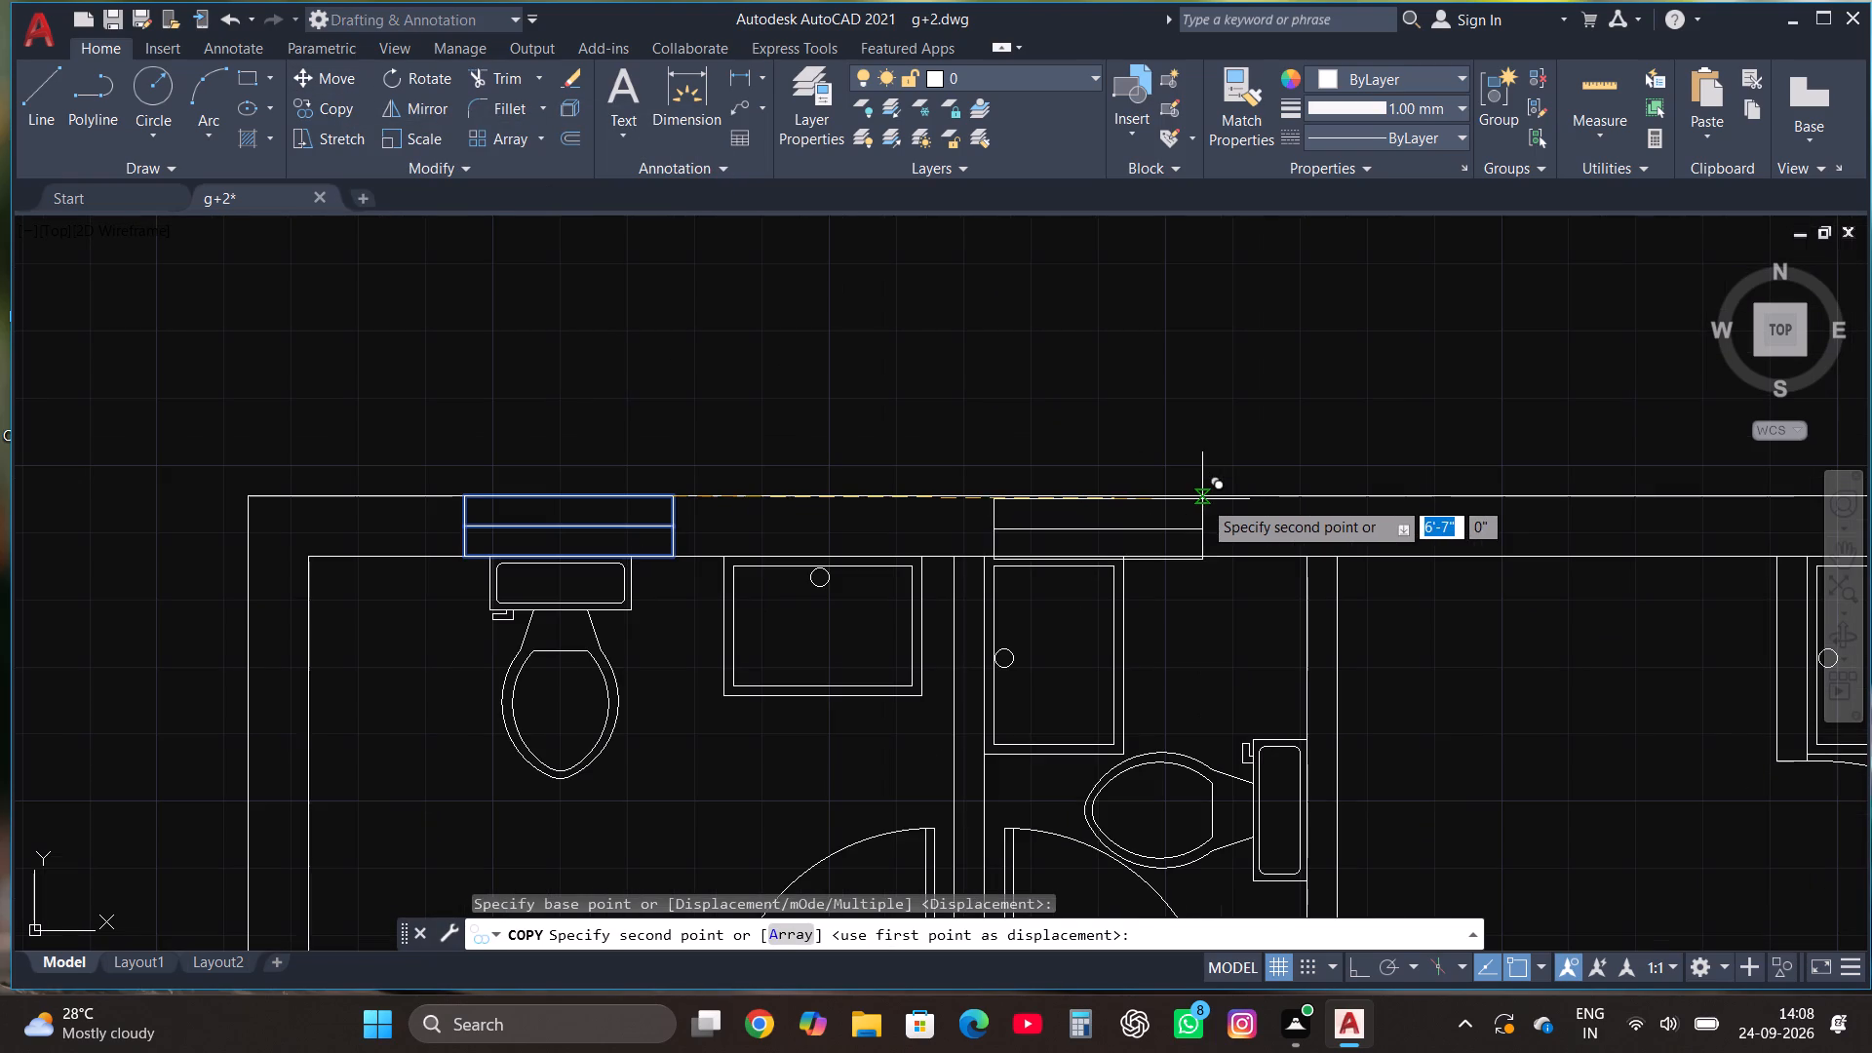
left_click(1222, 497)
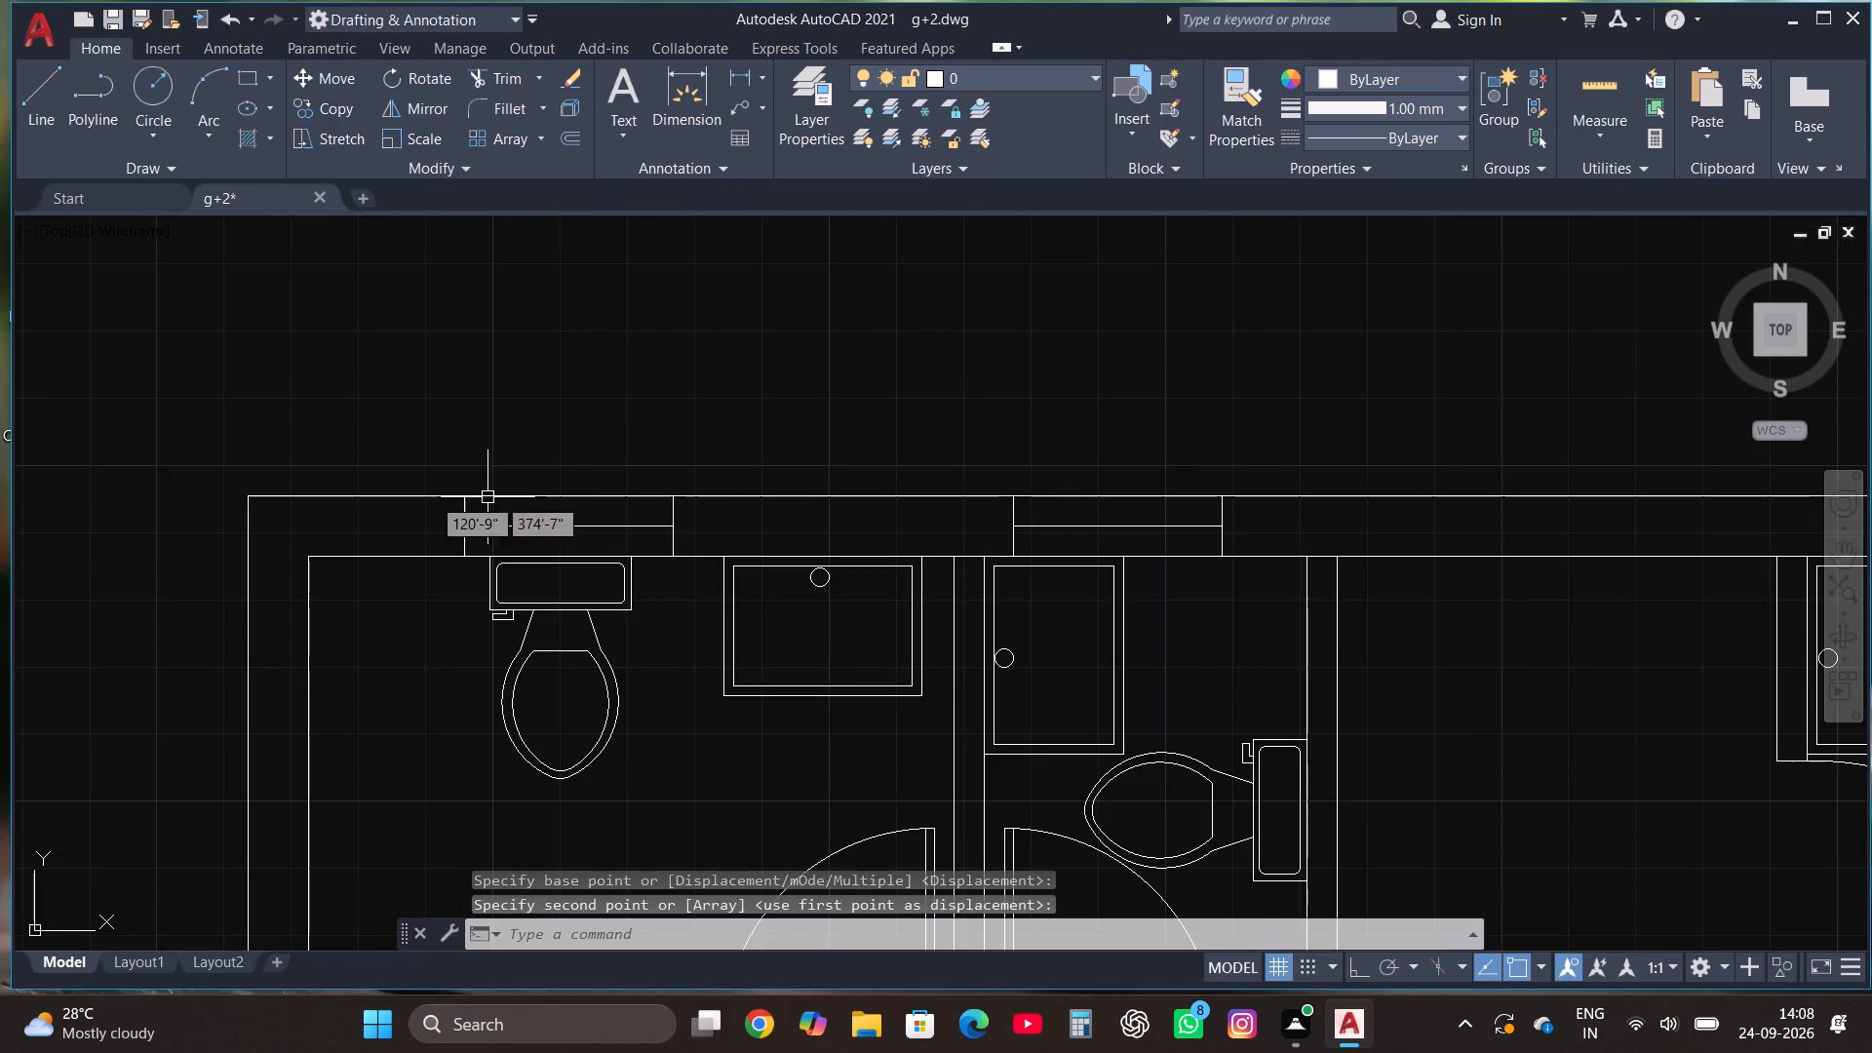
Copy the second bathroom's window and centre line into the rear wall of the utility room behind the kitchen.
scroll(406, 493, "down", 1)
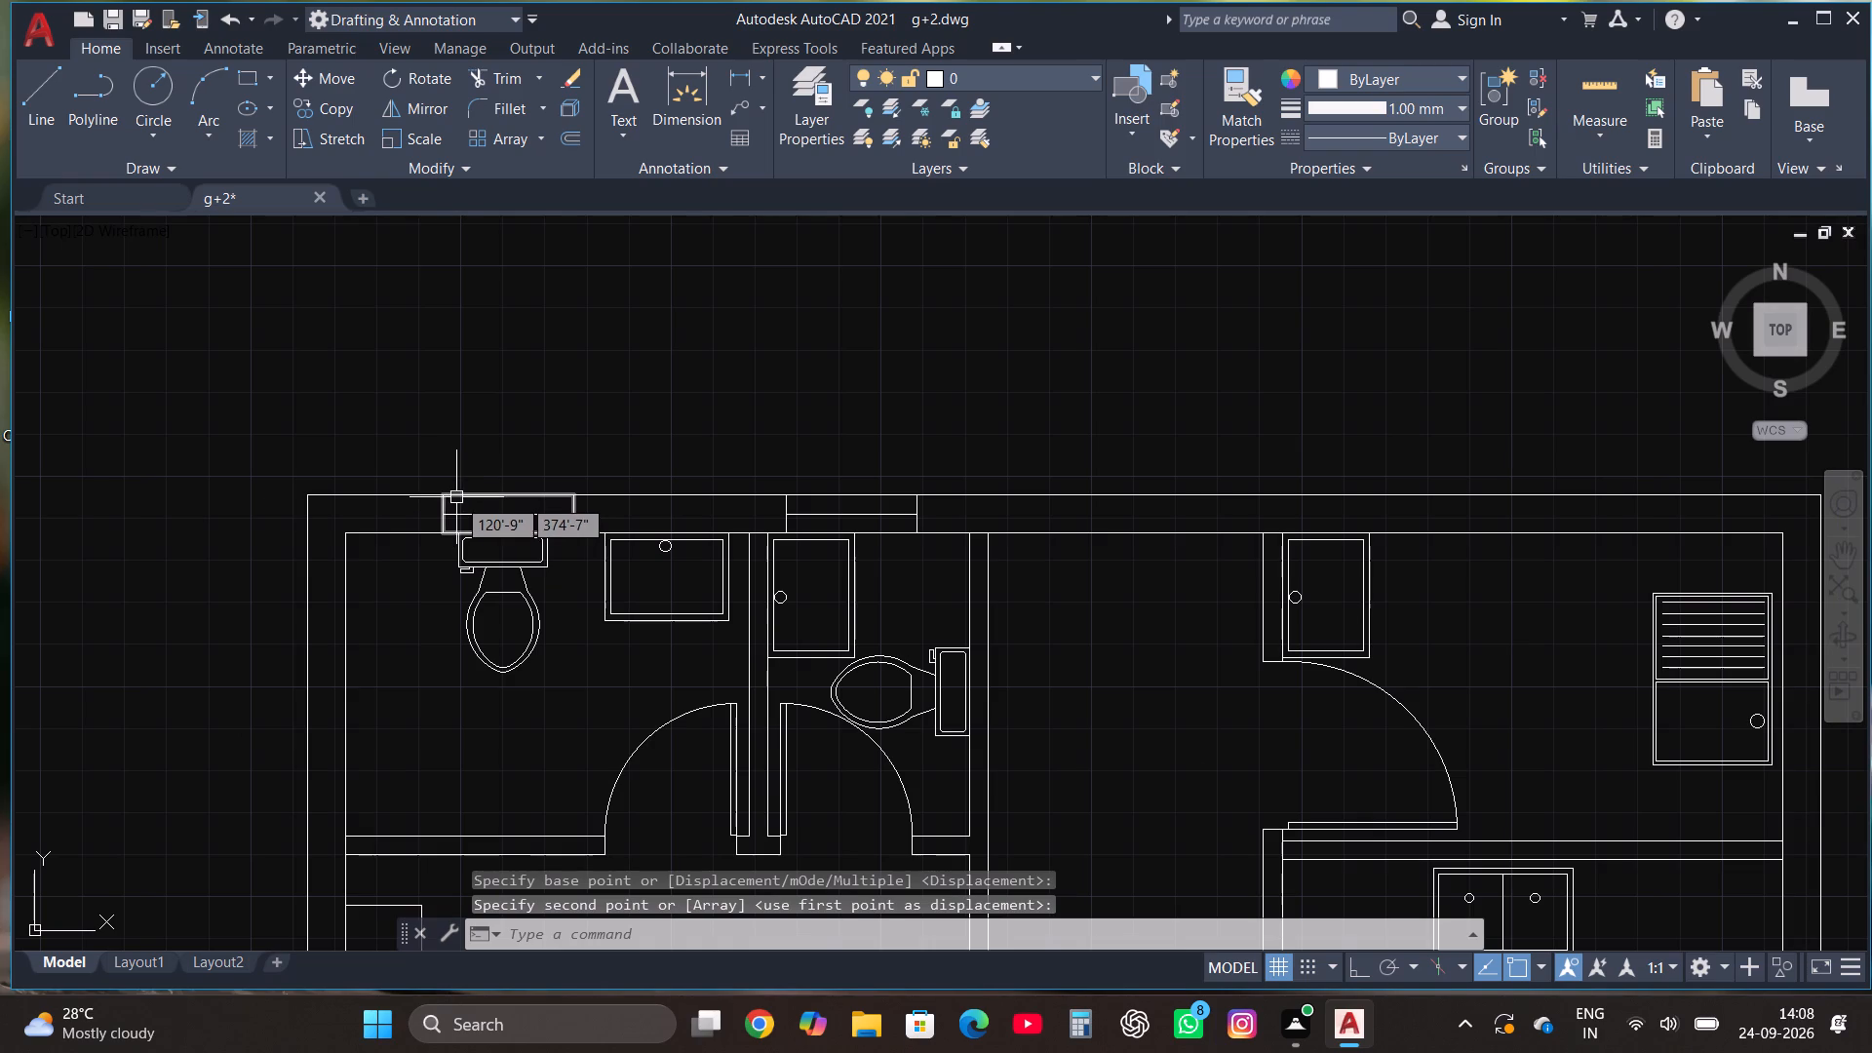
scroll(513, 553, "down", 1)
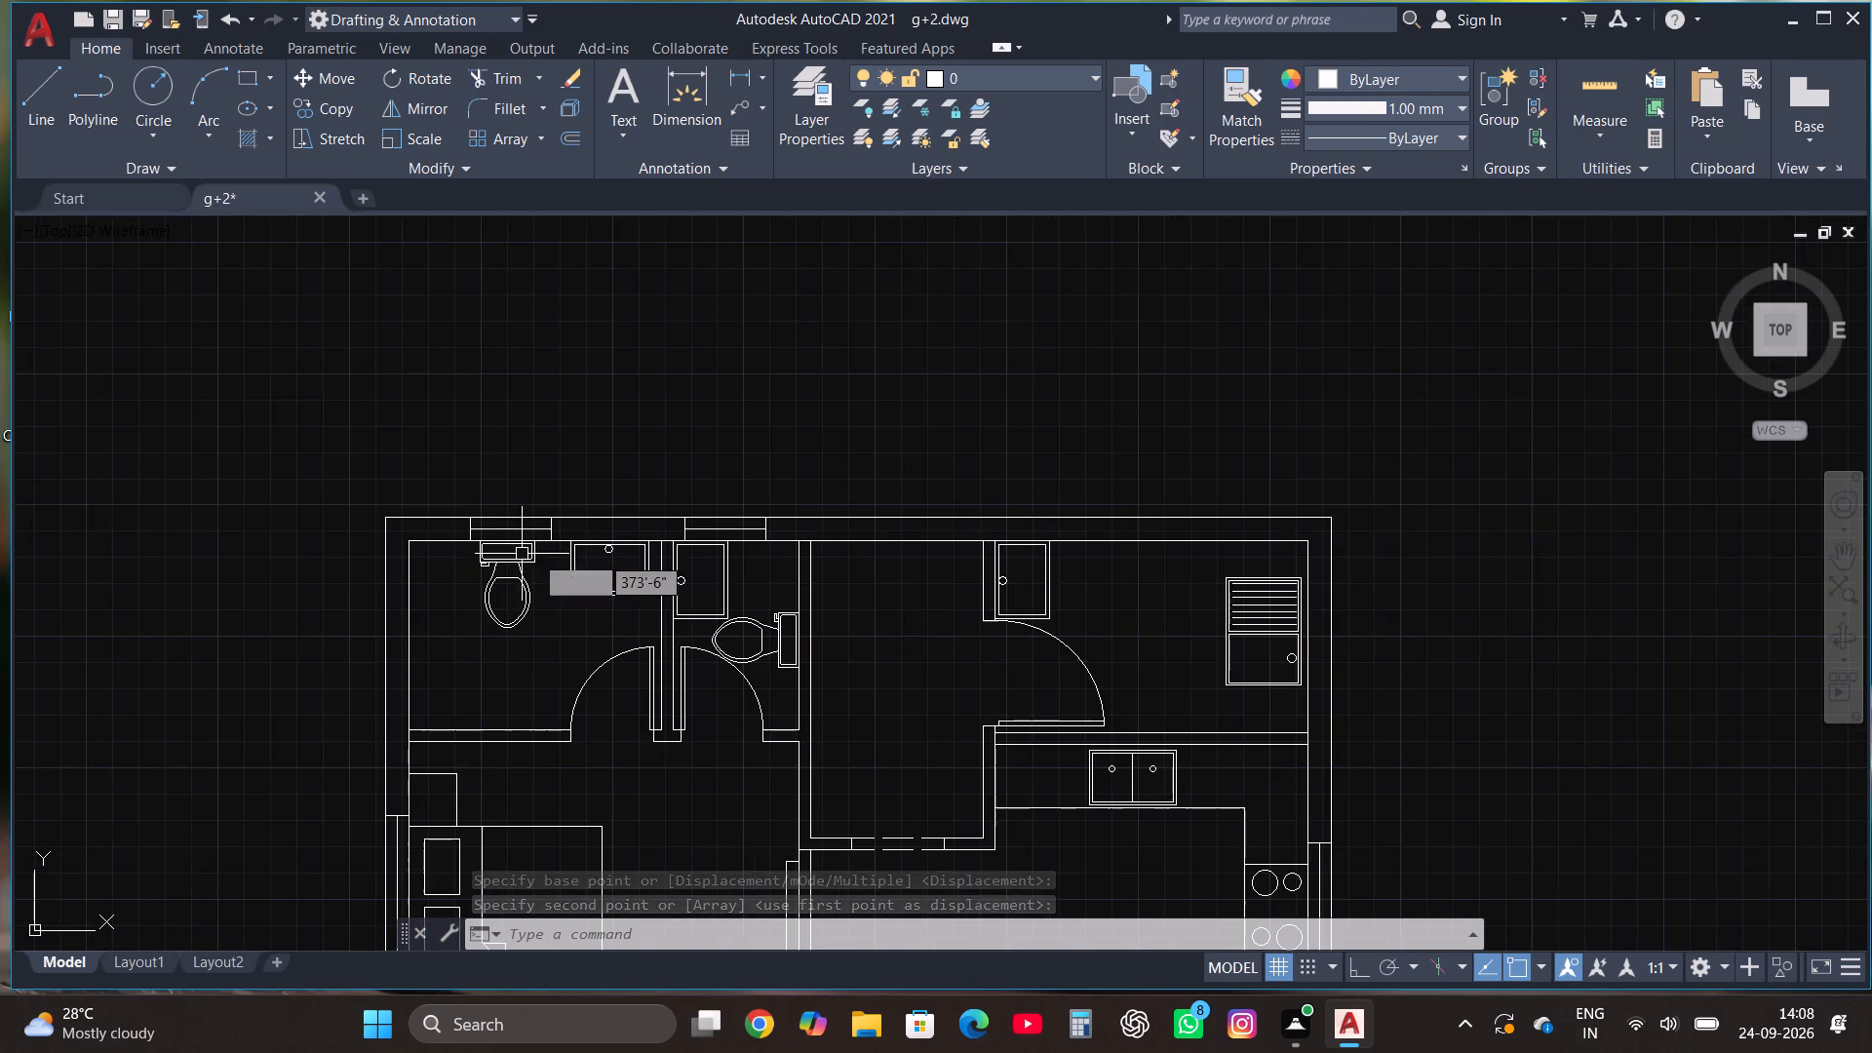
scroll(603, 505, "up", 2)
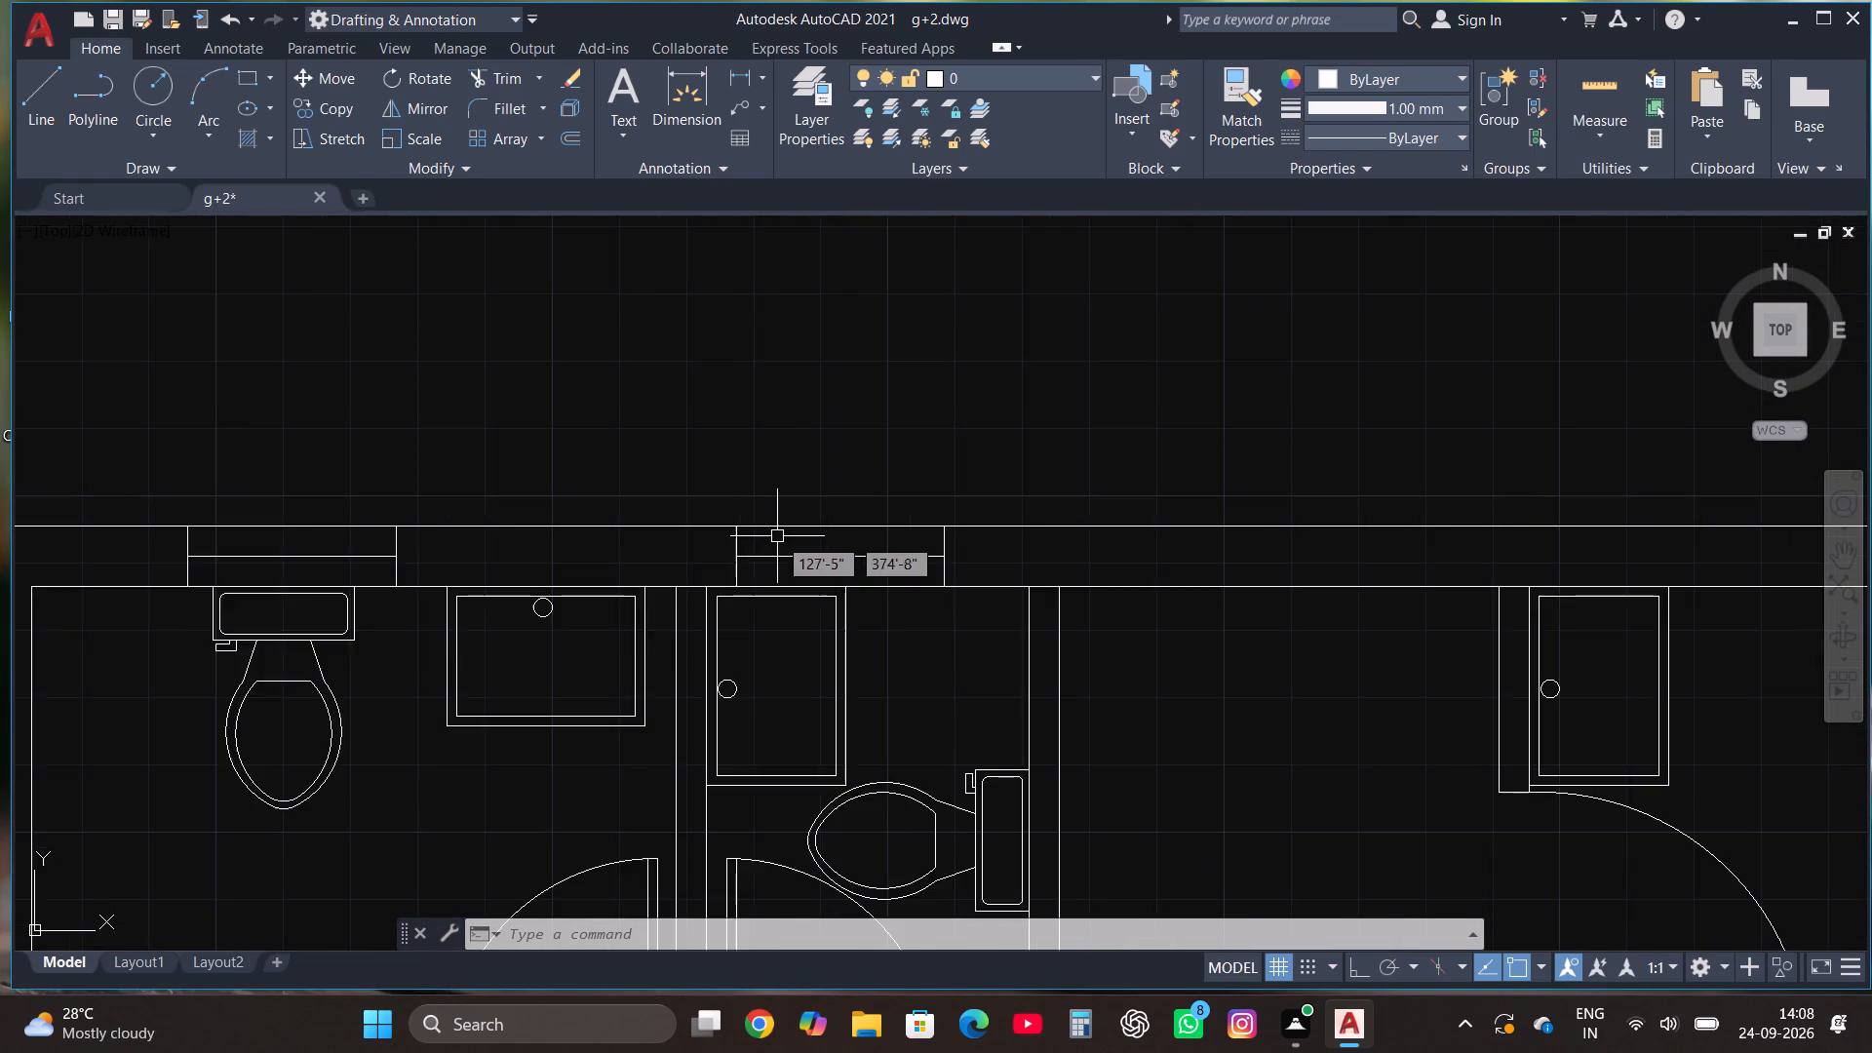
scroll(778, 539, "up", 1)
scroll(683, 623, "up", 1)
left_click(694, 623)
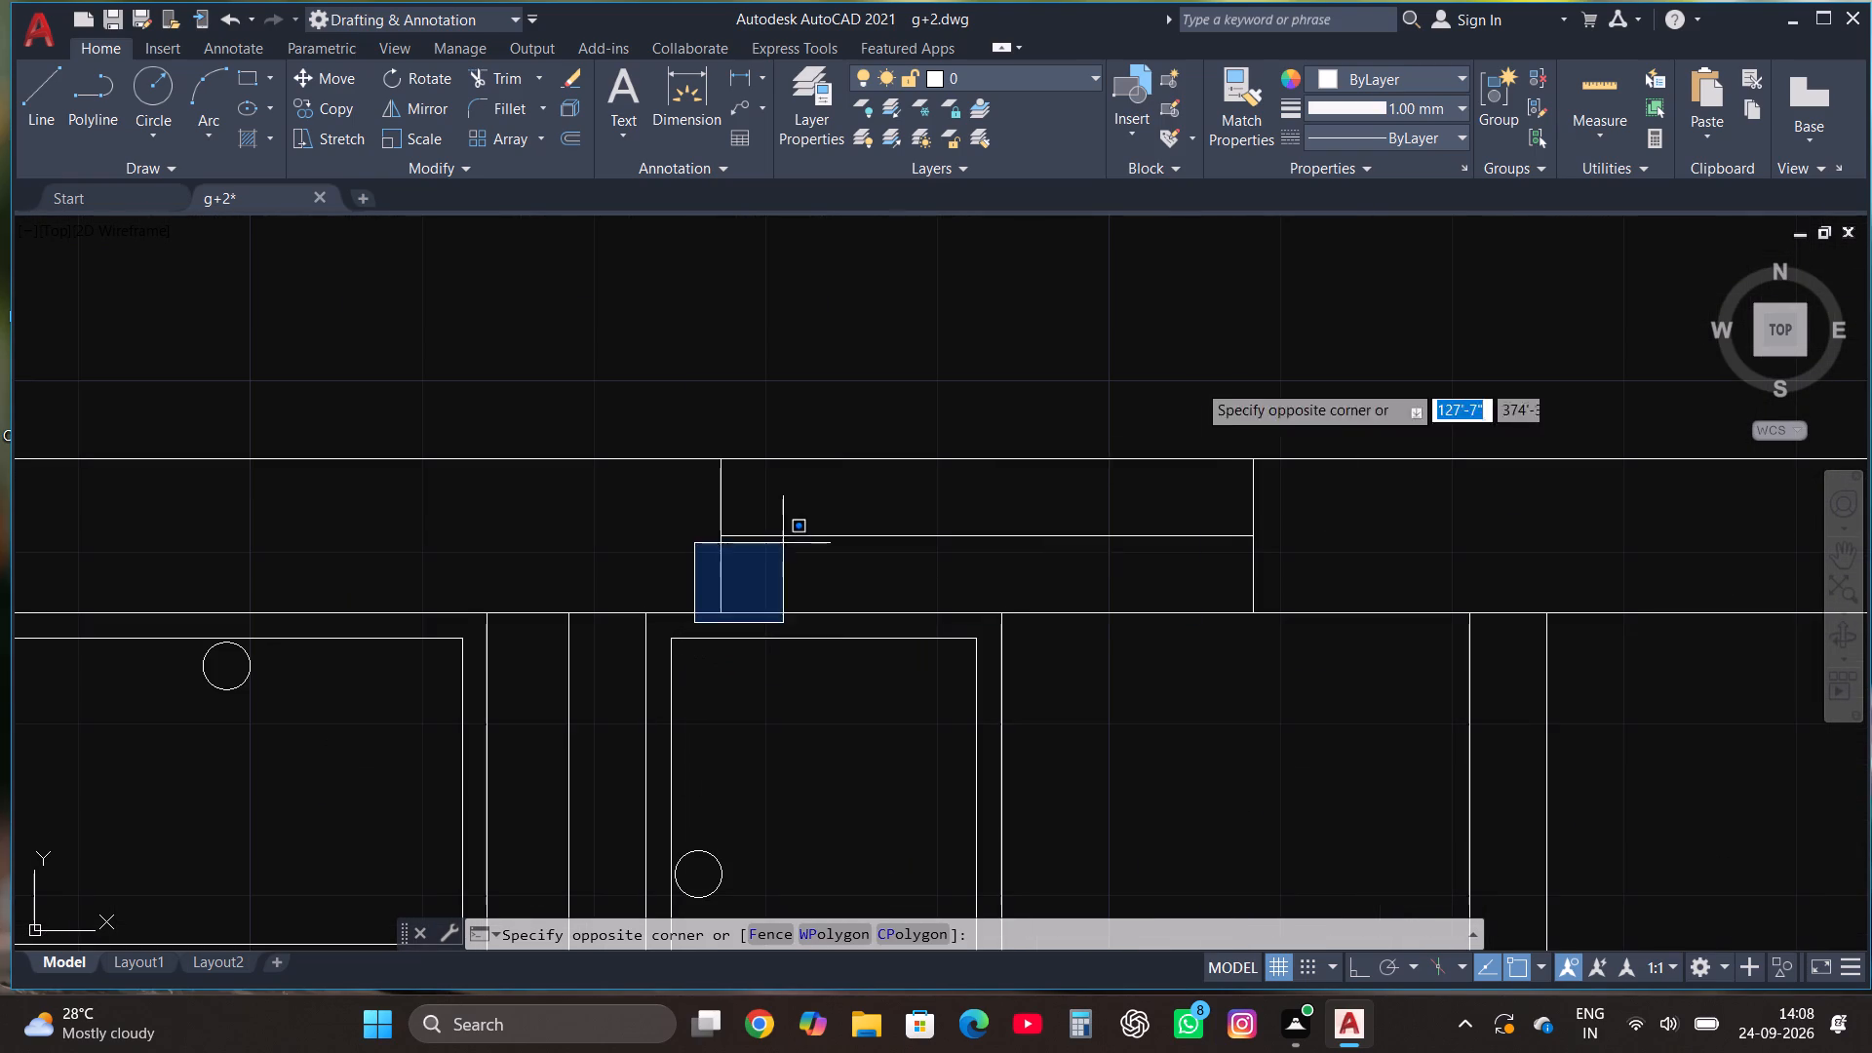
left_click(1281, 408)
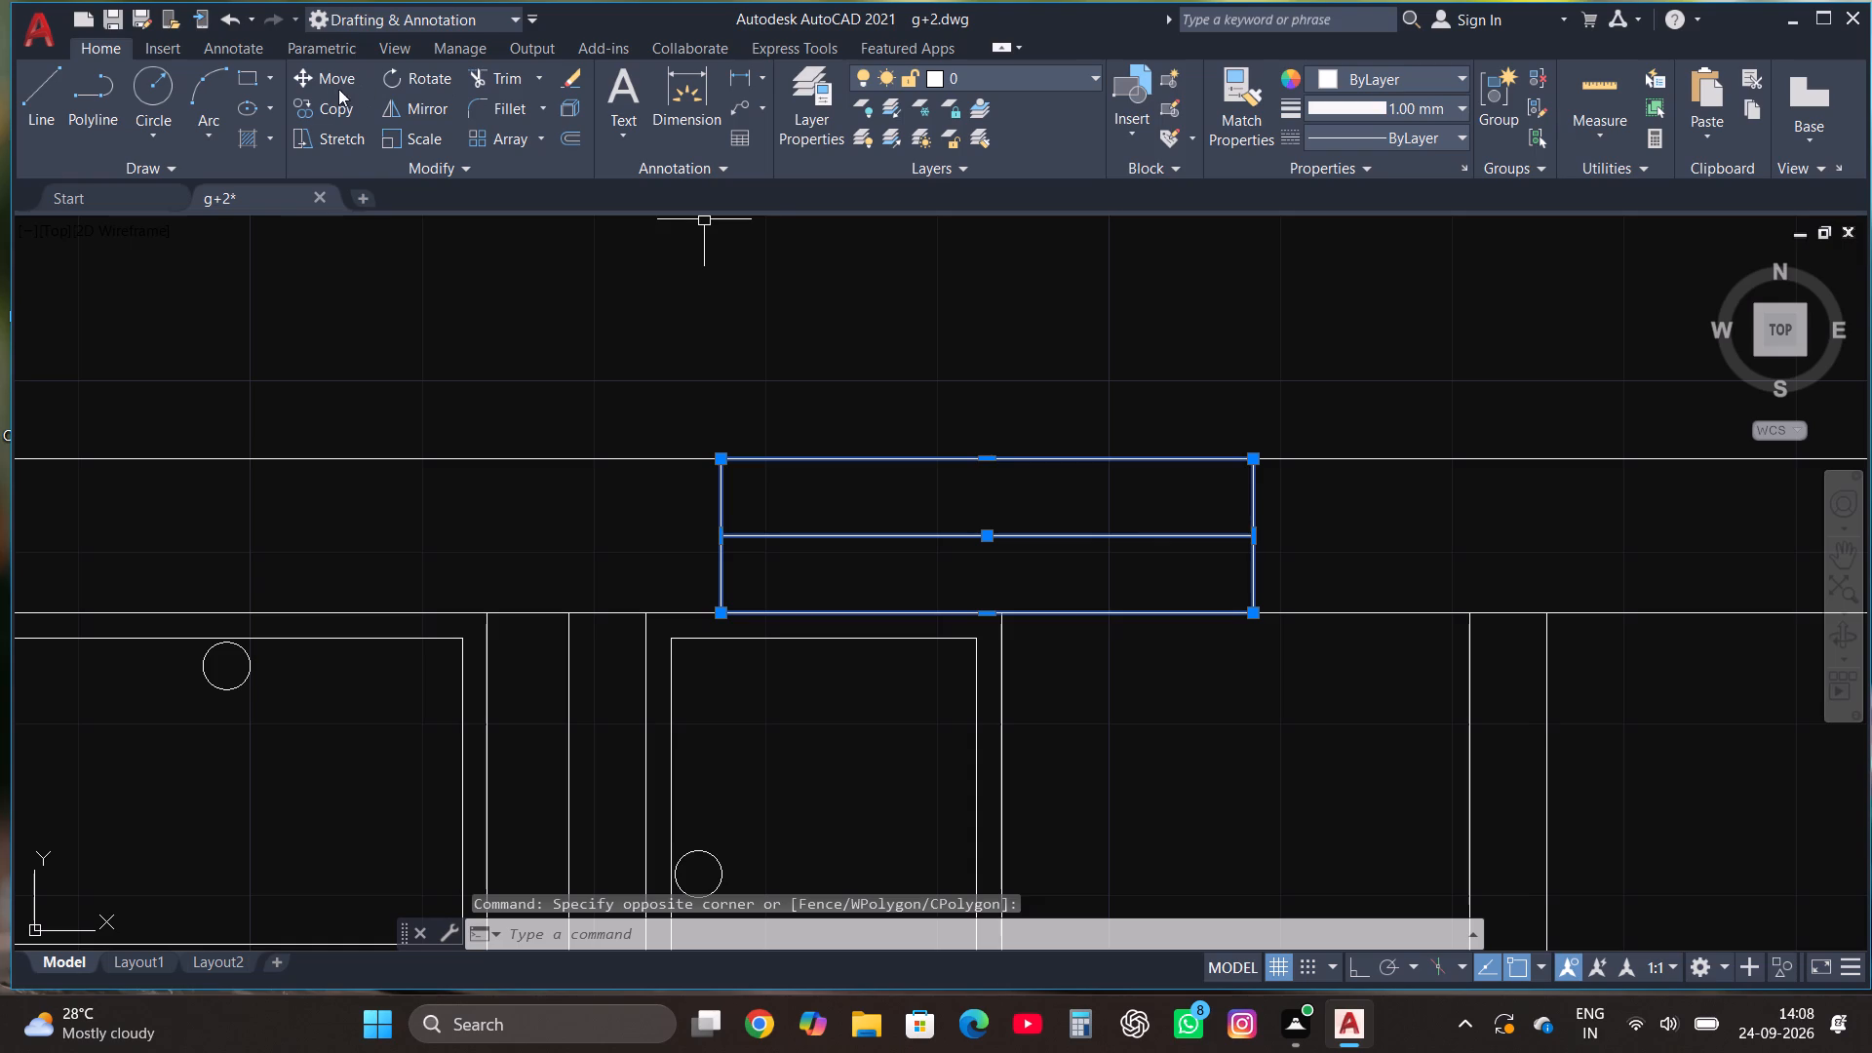
left_click(336, 106)
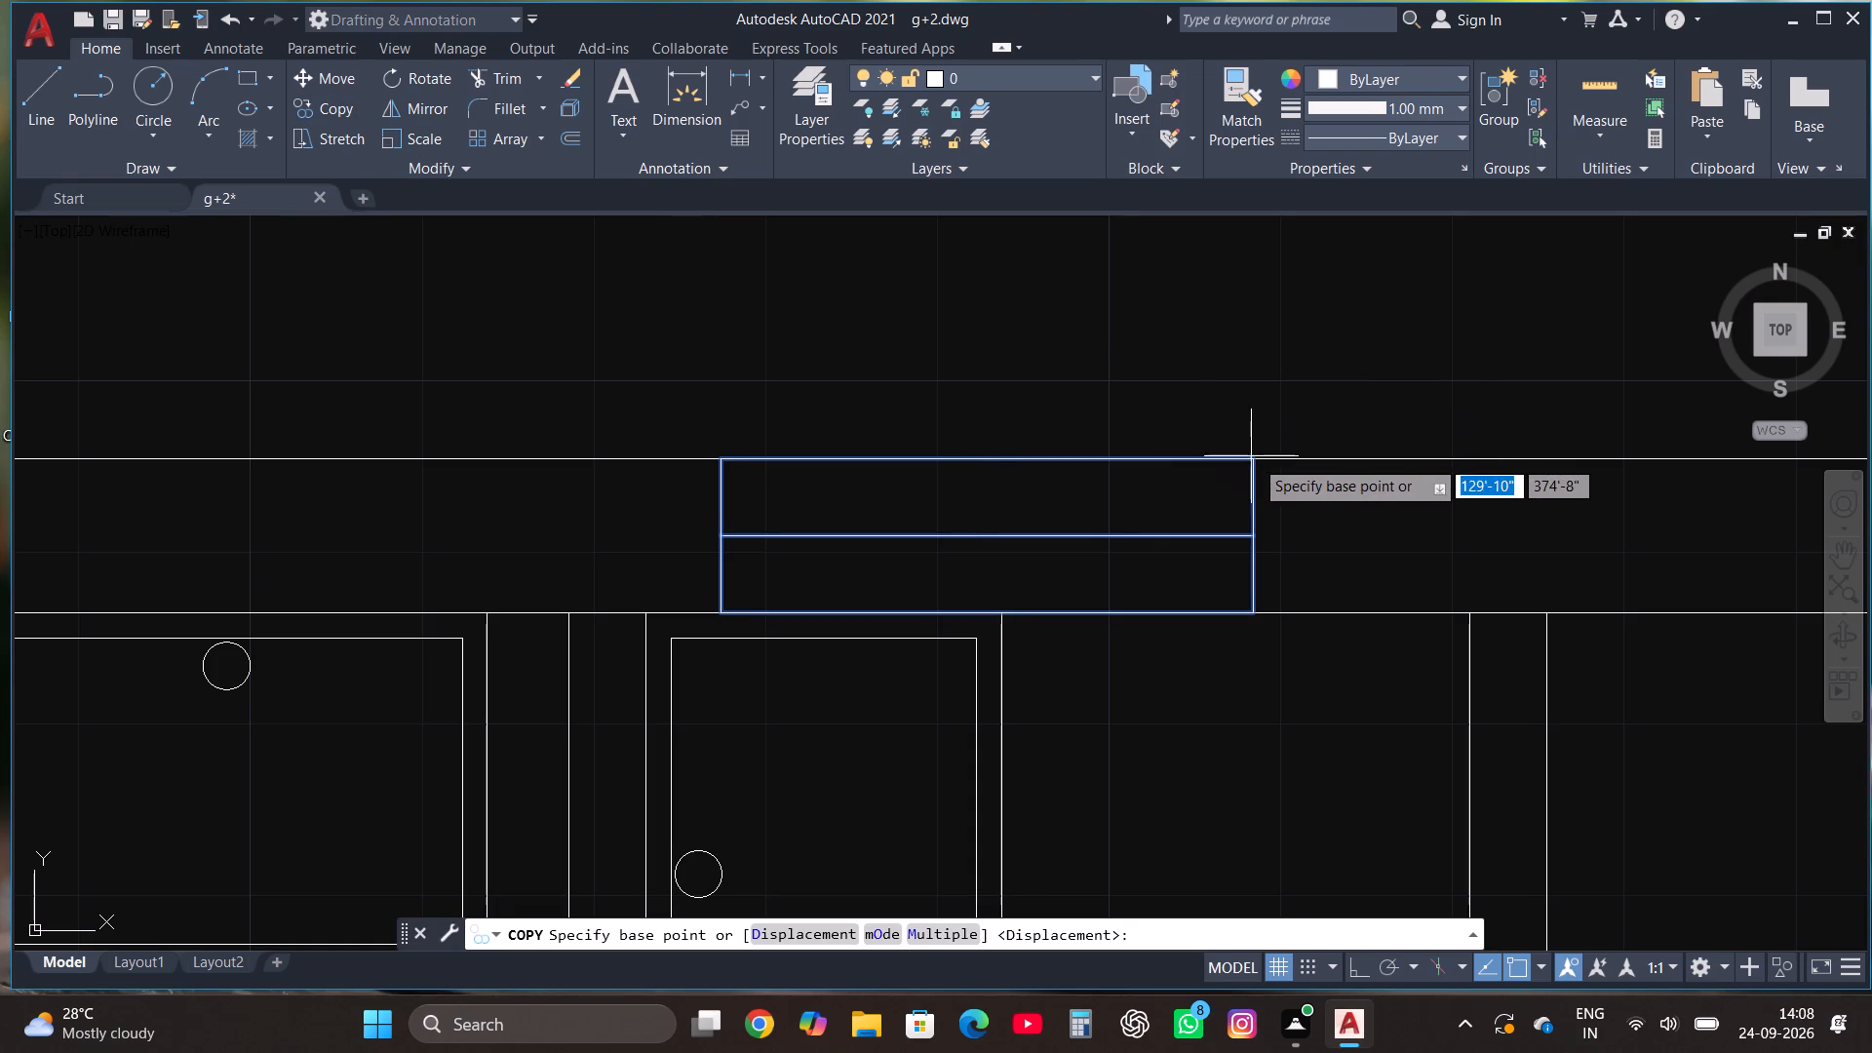
left_click(1253, 458)
scroll(882, 449, "down", 2)
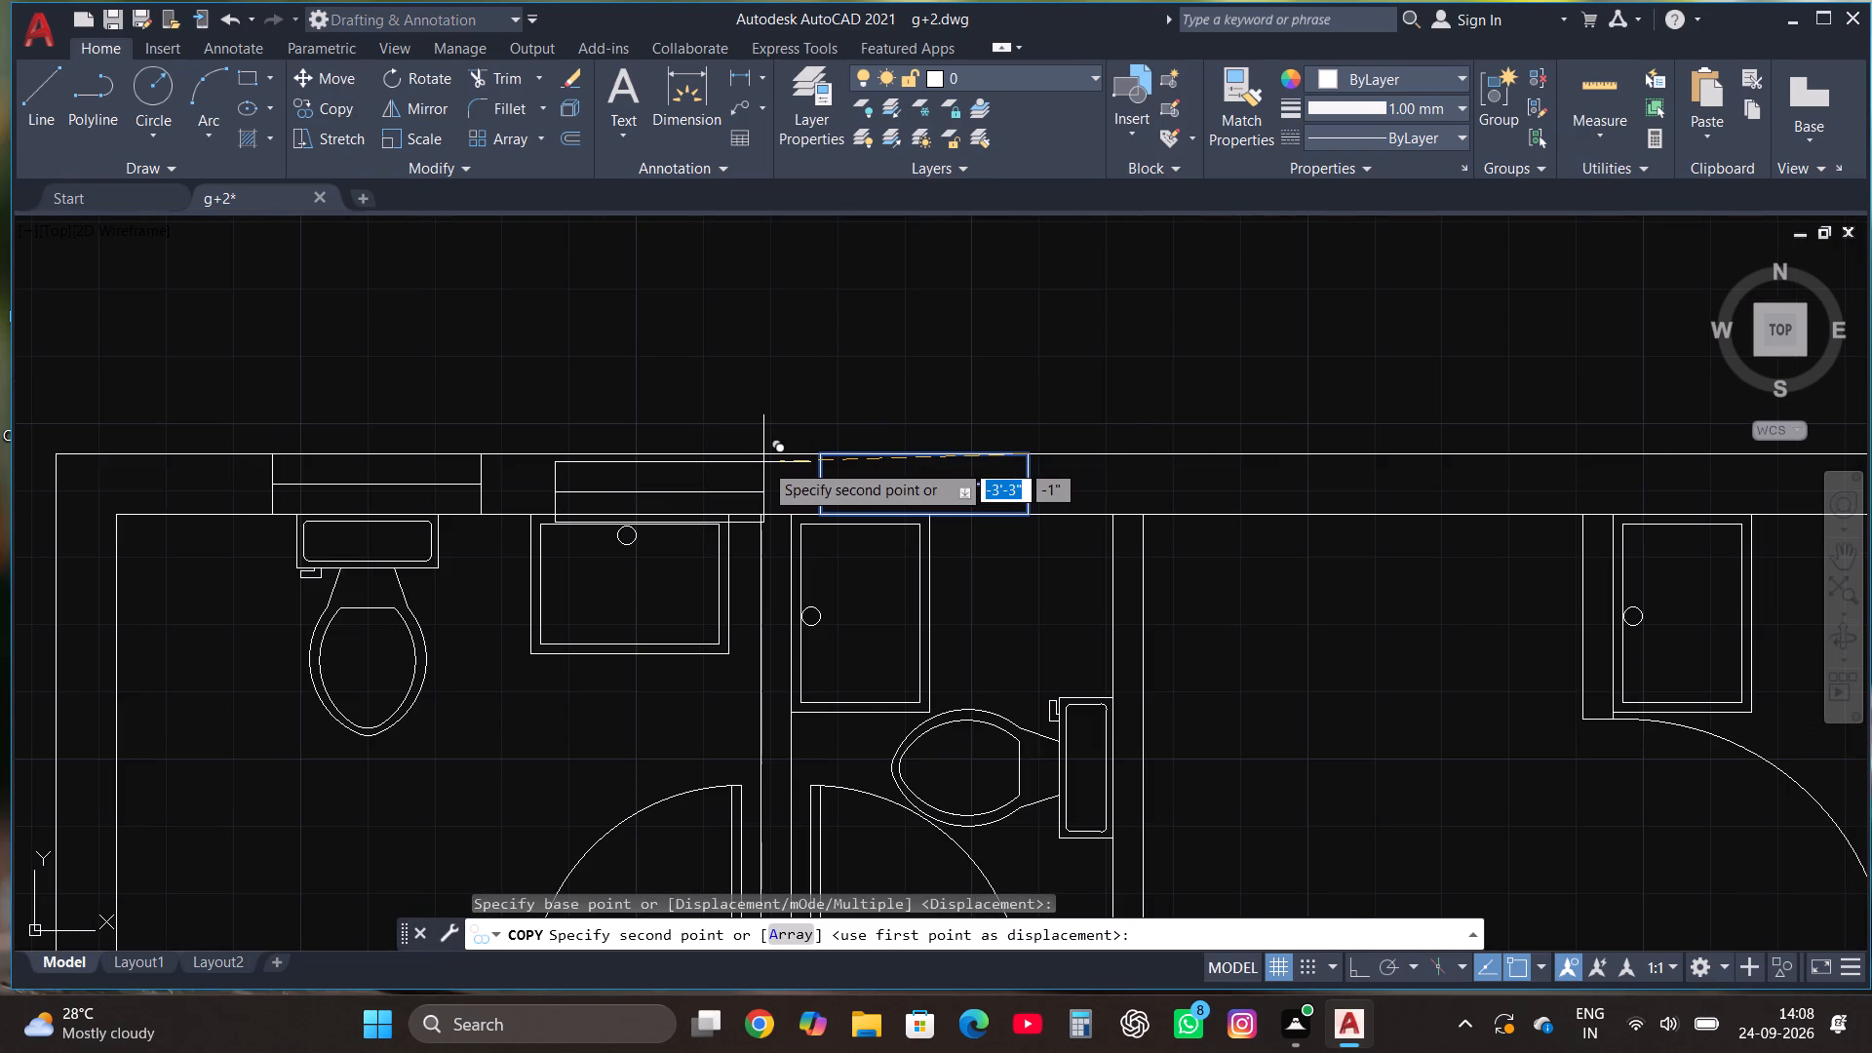
scroll(764, 466, "down", 1)
scroll(684, 496, "down", 1)
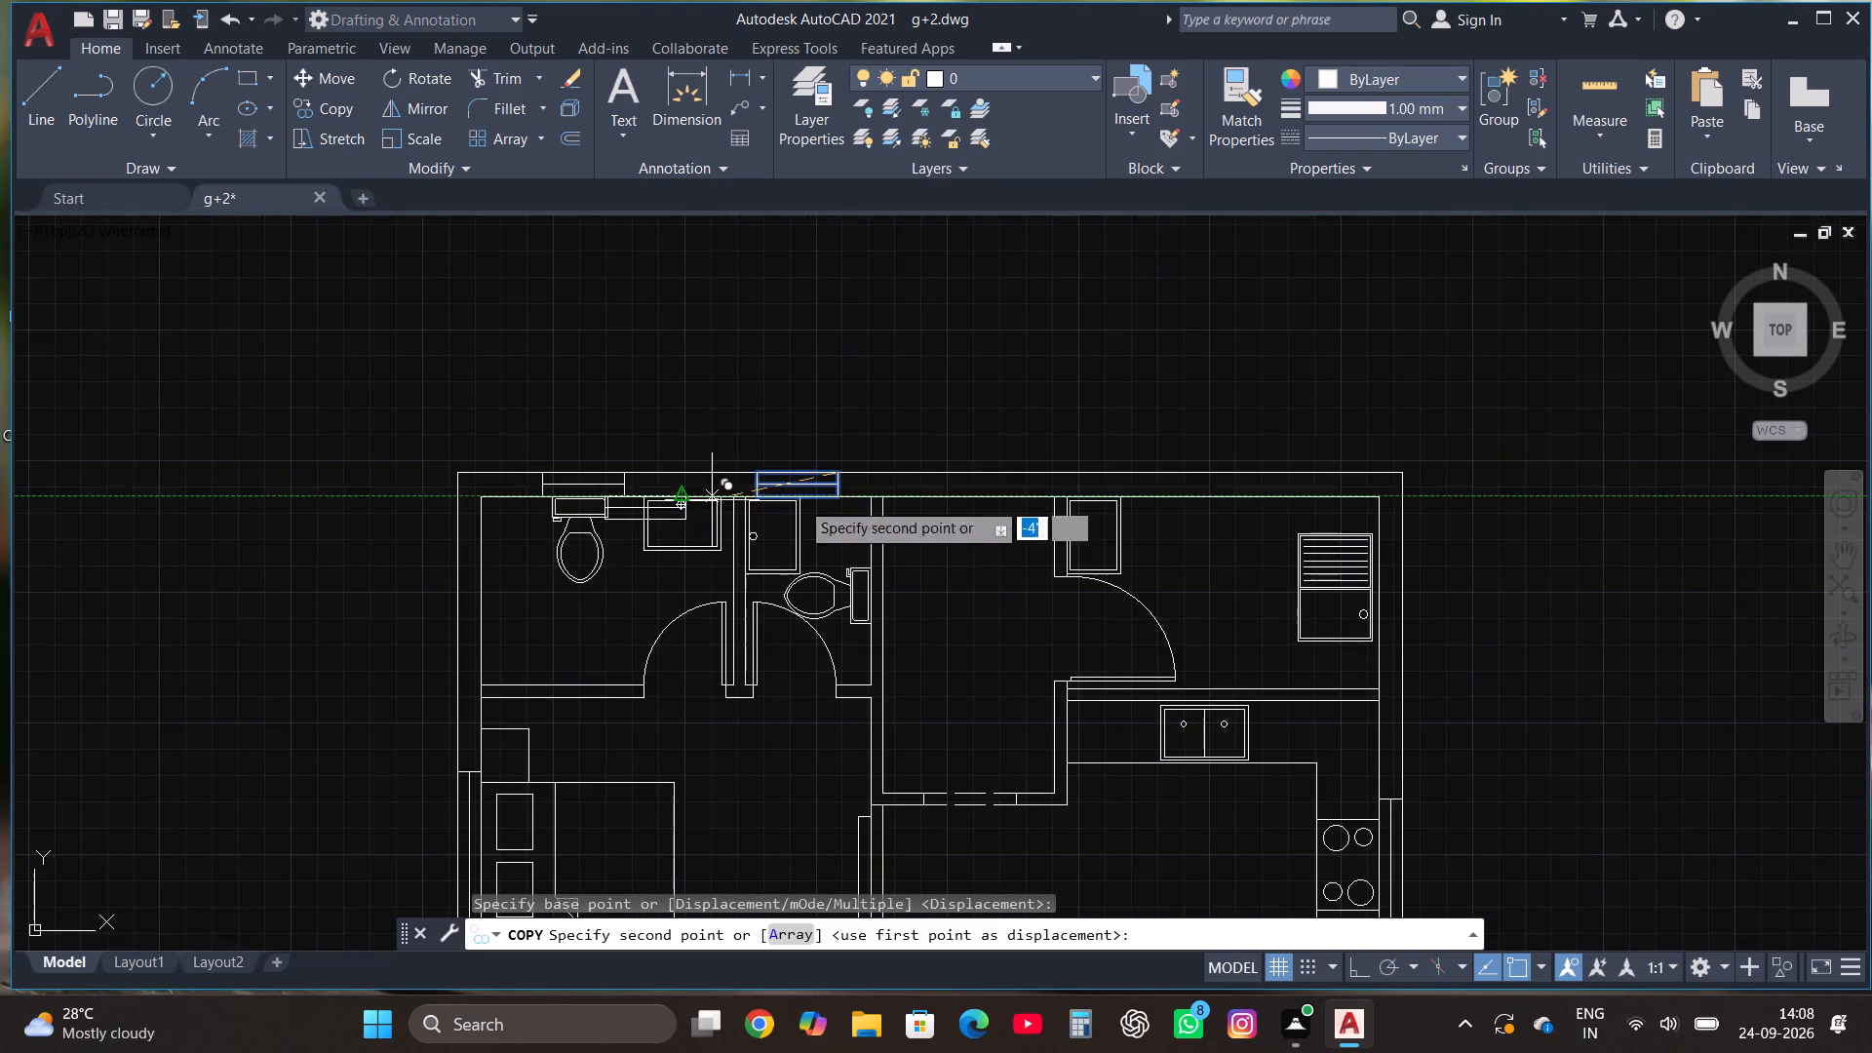
scroll(1337, 491, "up", 2)
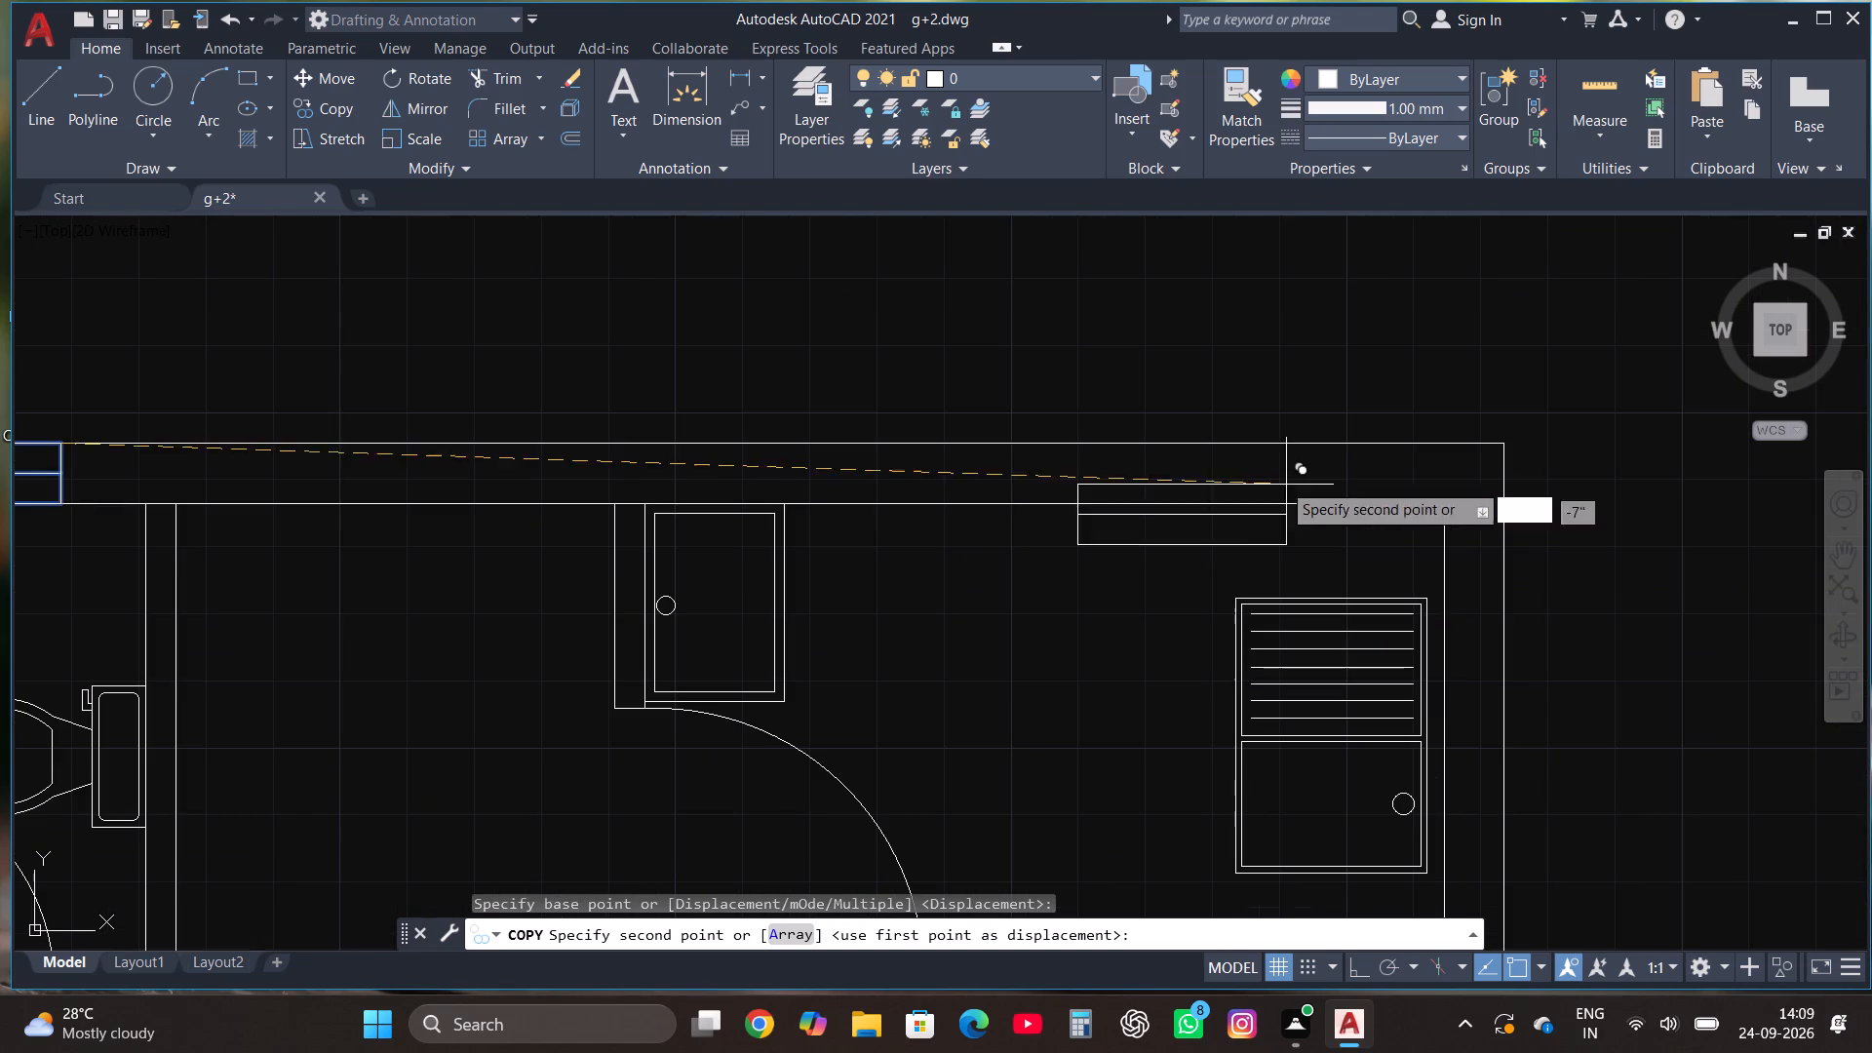
left_click(1093, 444)
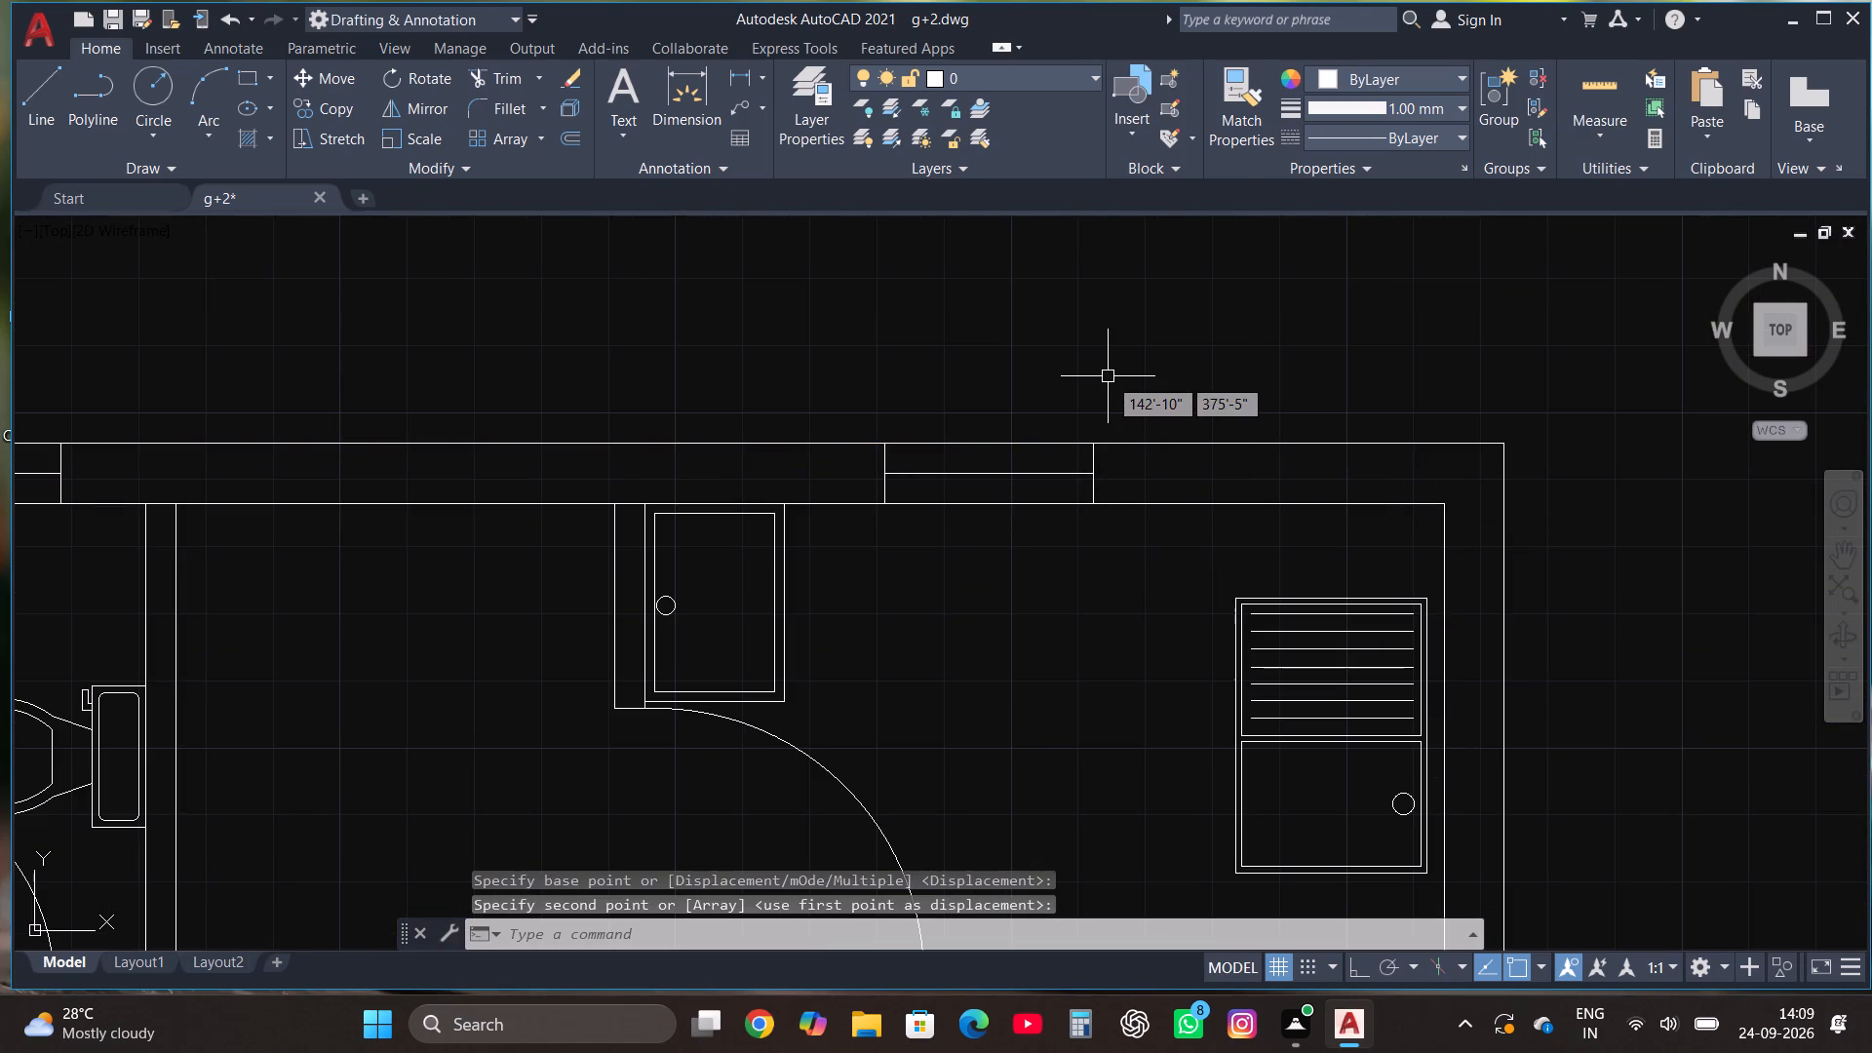
Copy the utility room's window and centre line to the rear wall of the space between the second bathroom and utility room.
scroll(1107, 394, "down", 2)
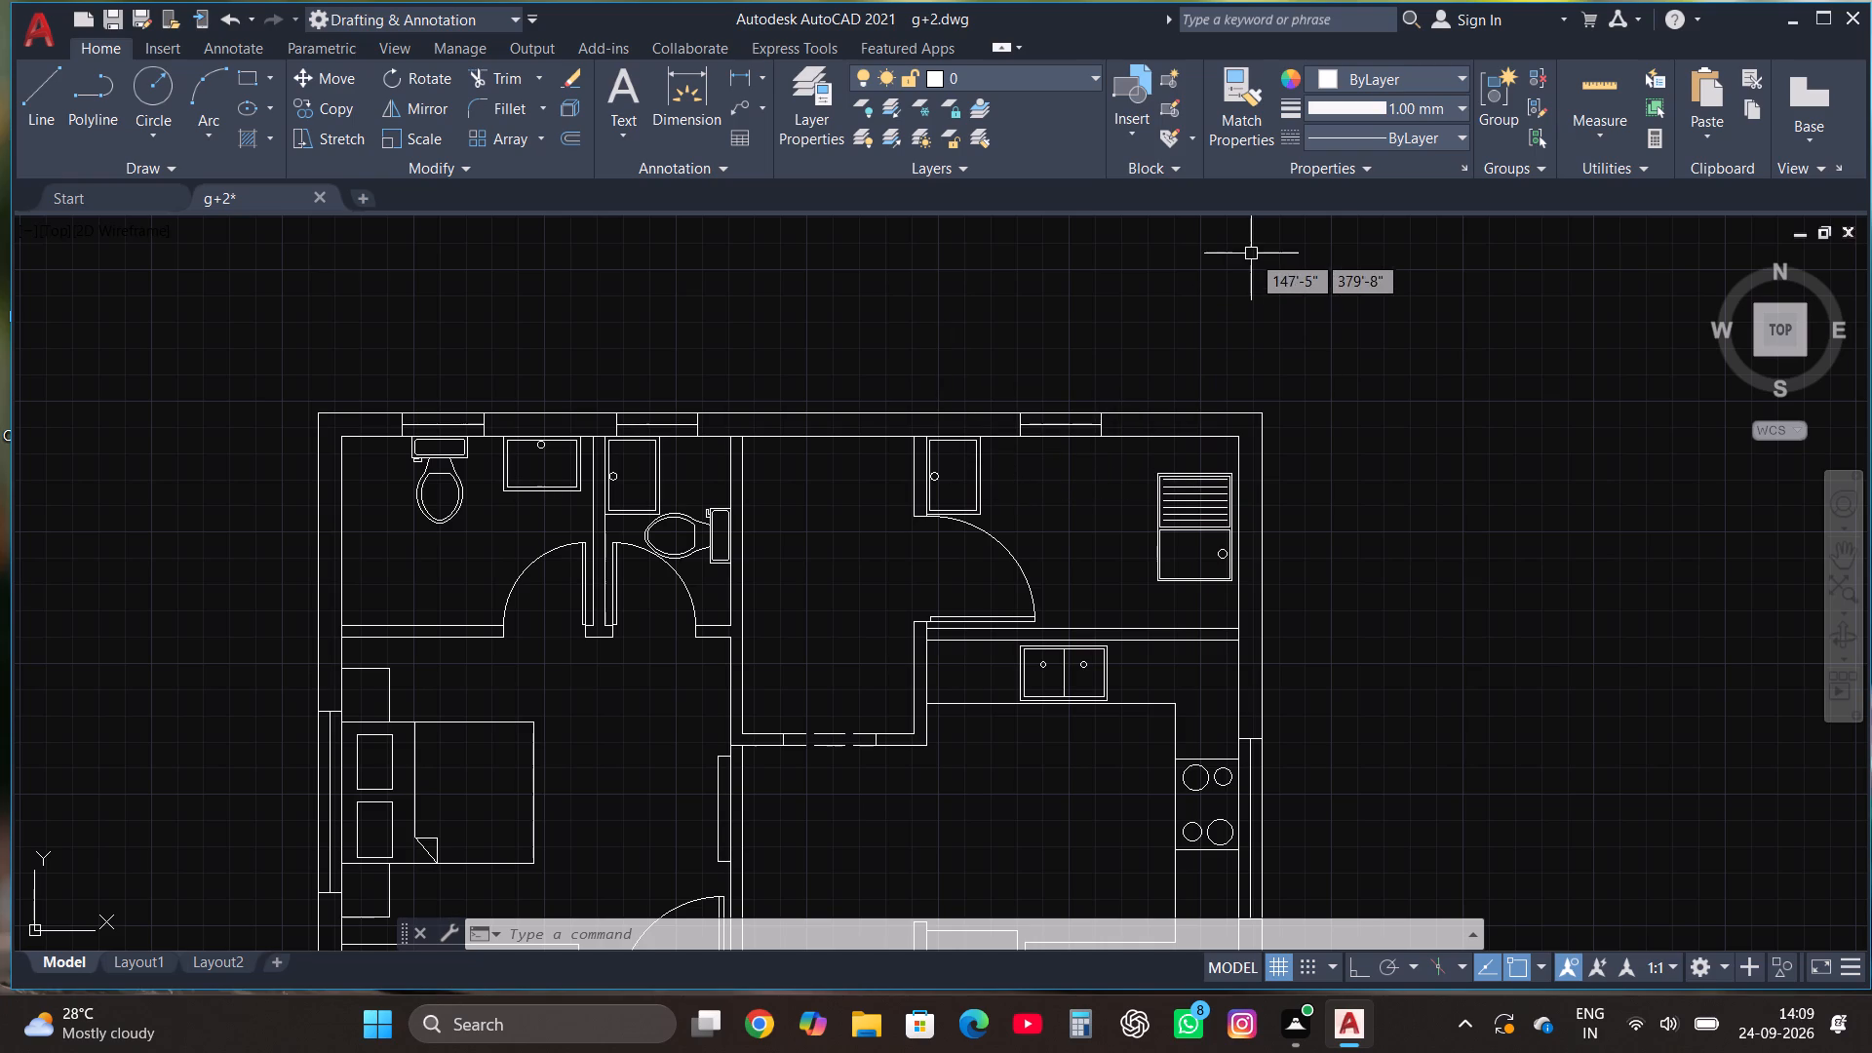
scroll(1025, 422, "up", 2)
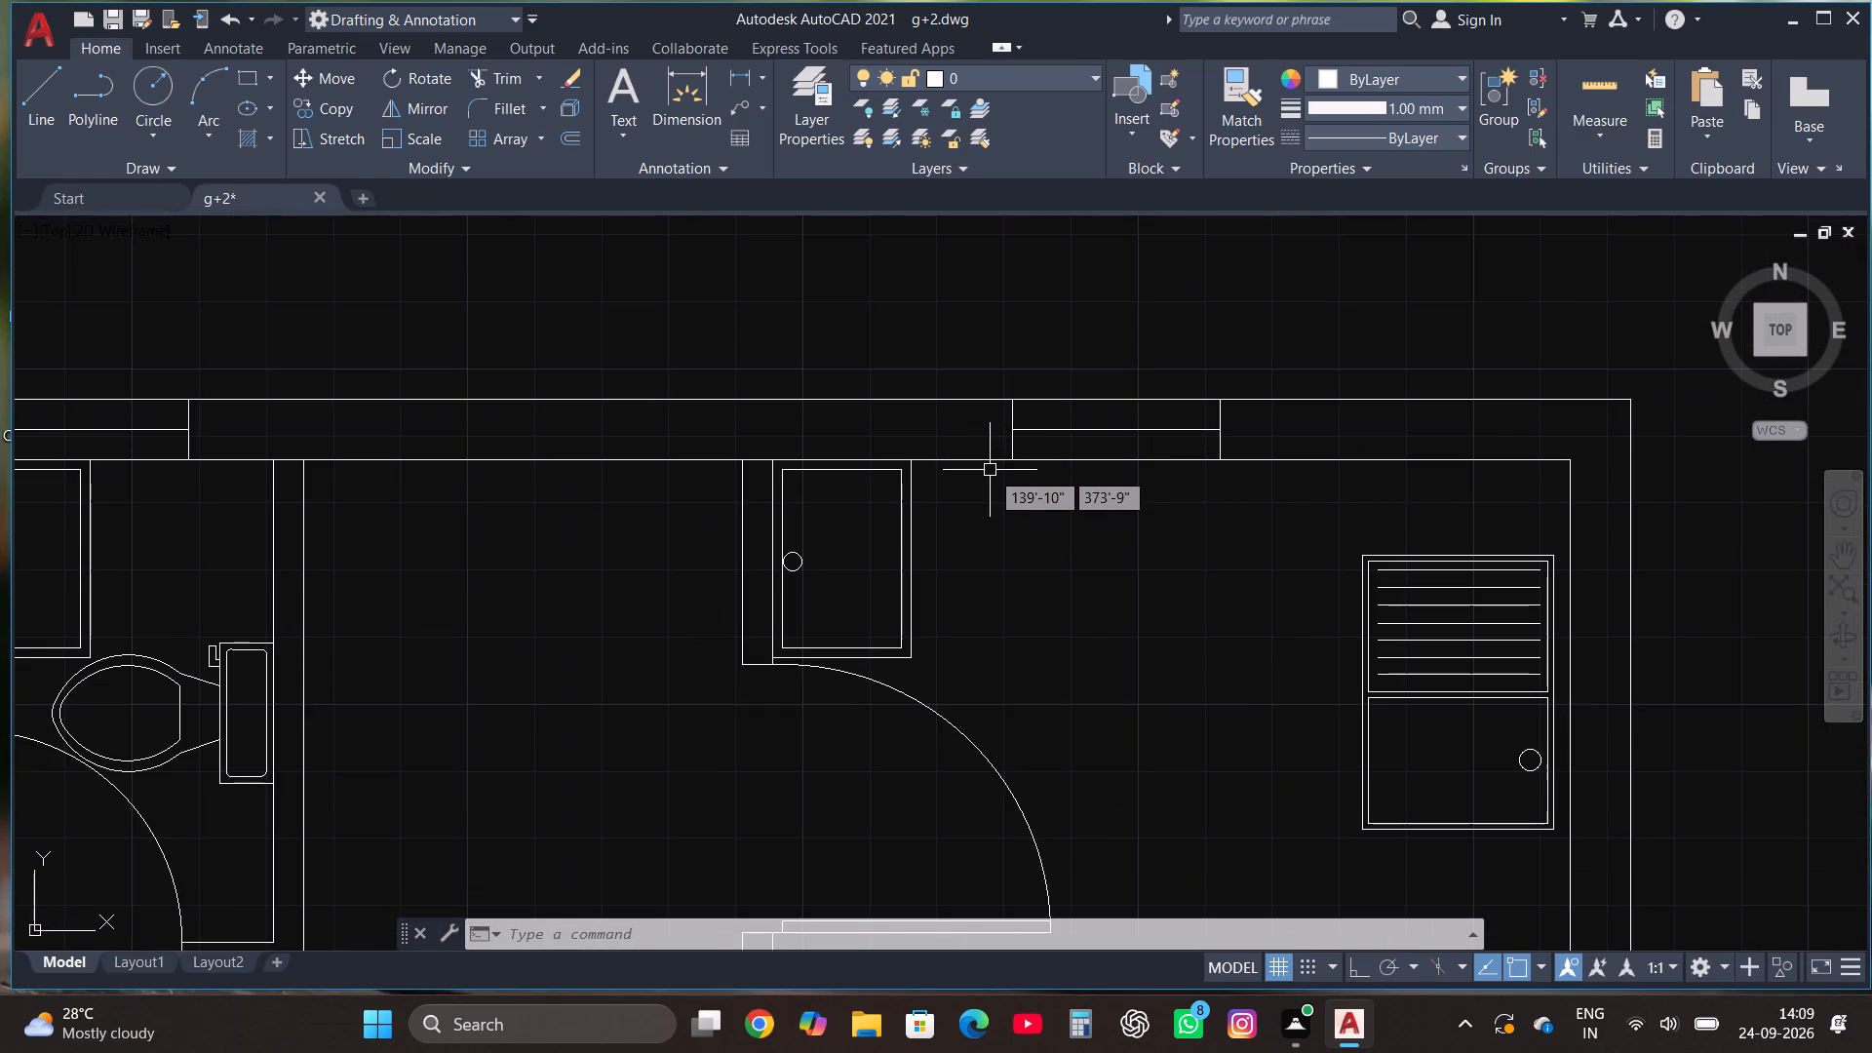
left_click(990, 470)
left_click(1265, 376)
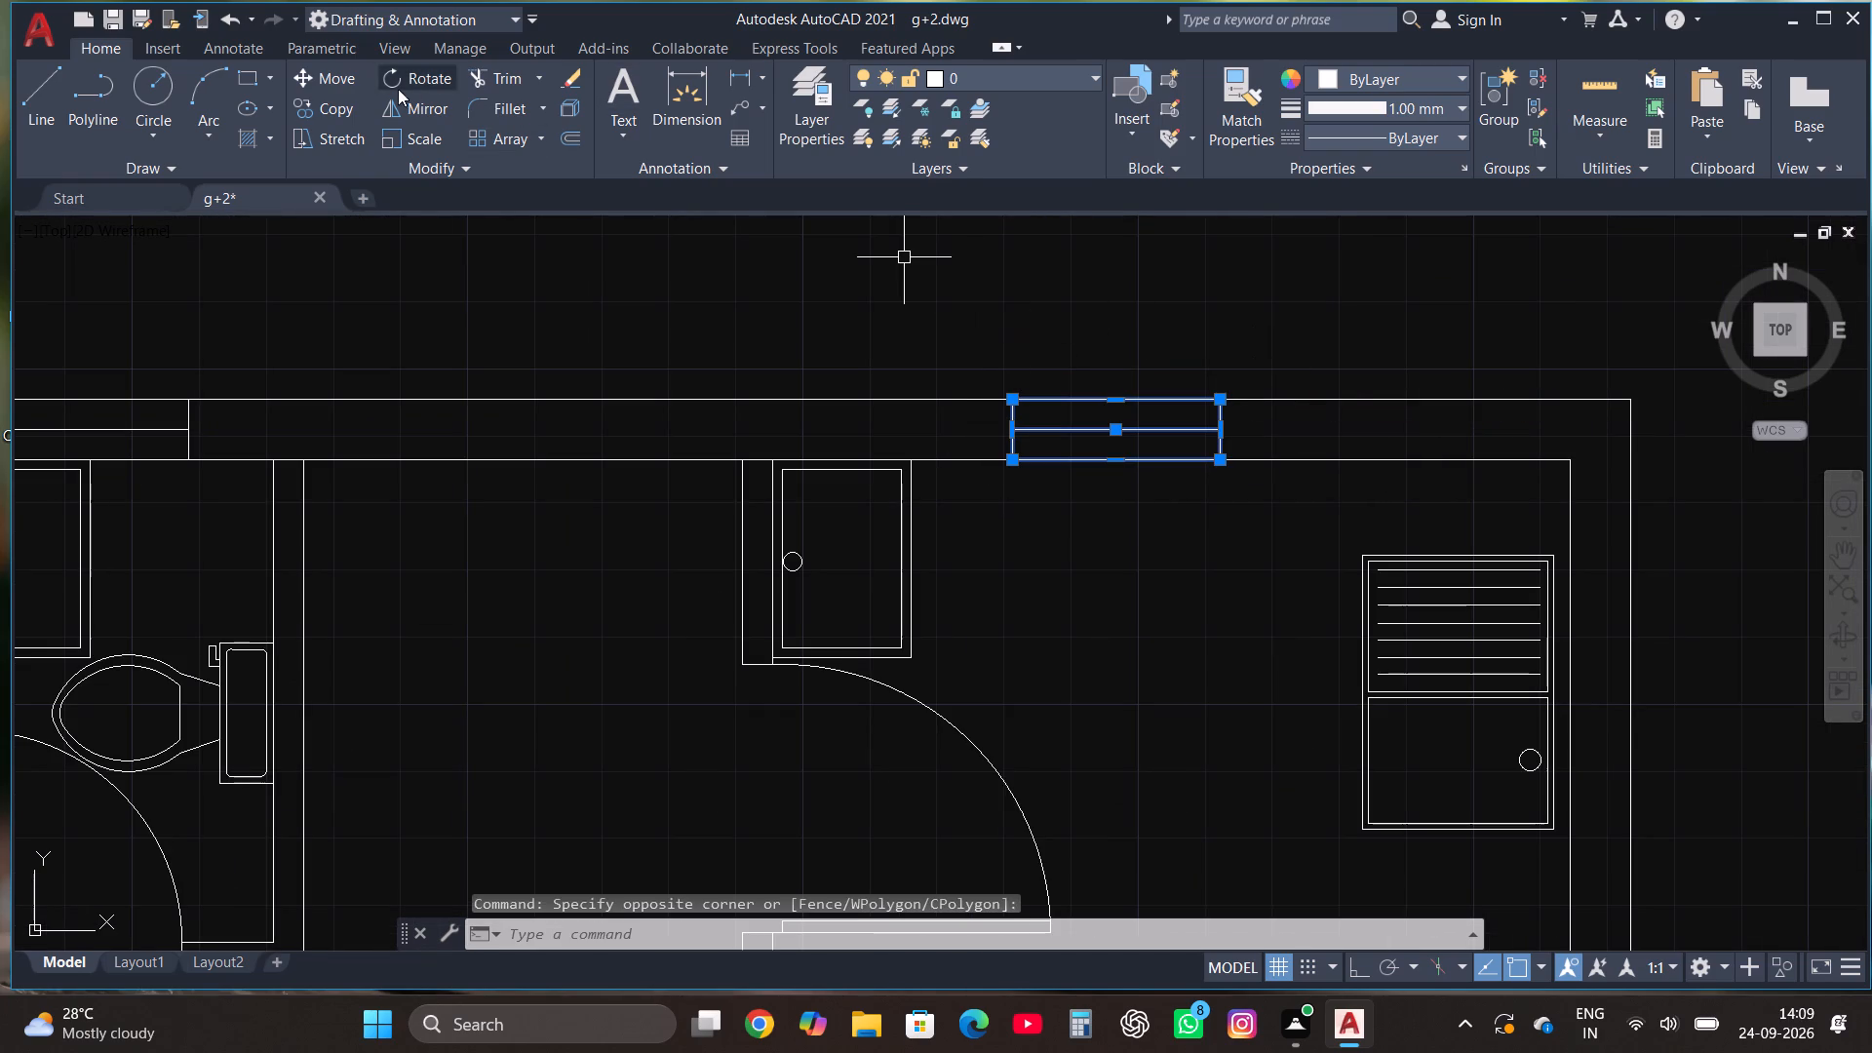
left_click(331, 106)
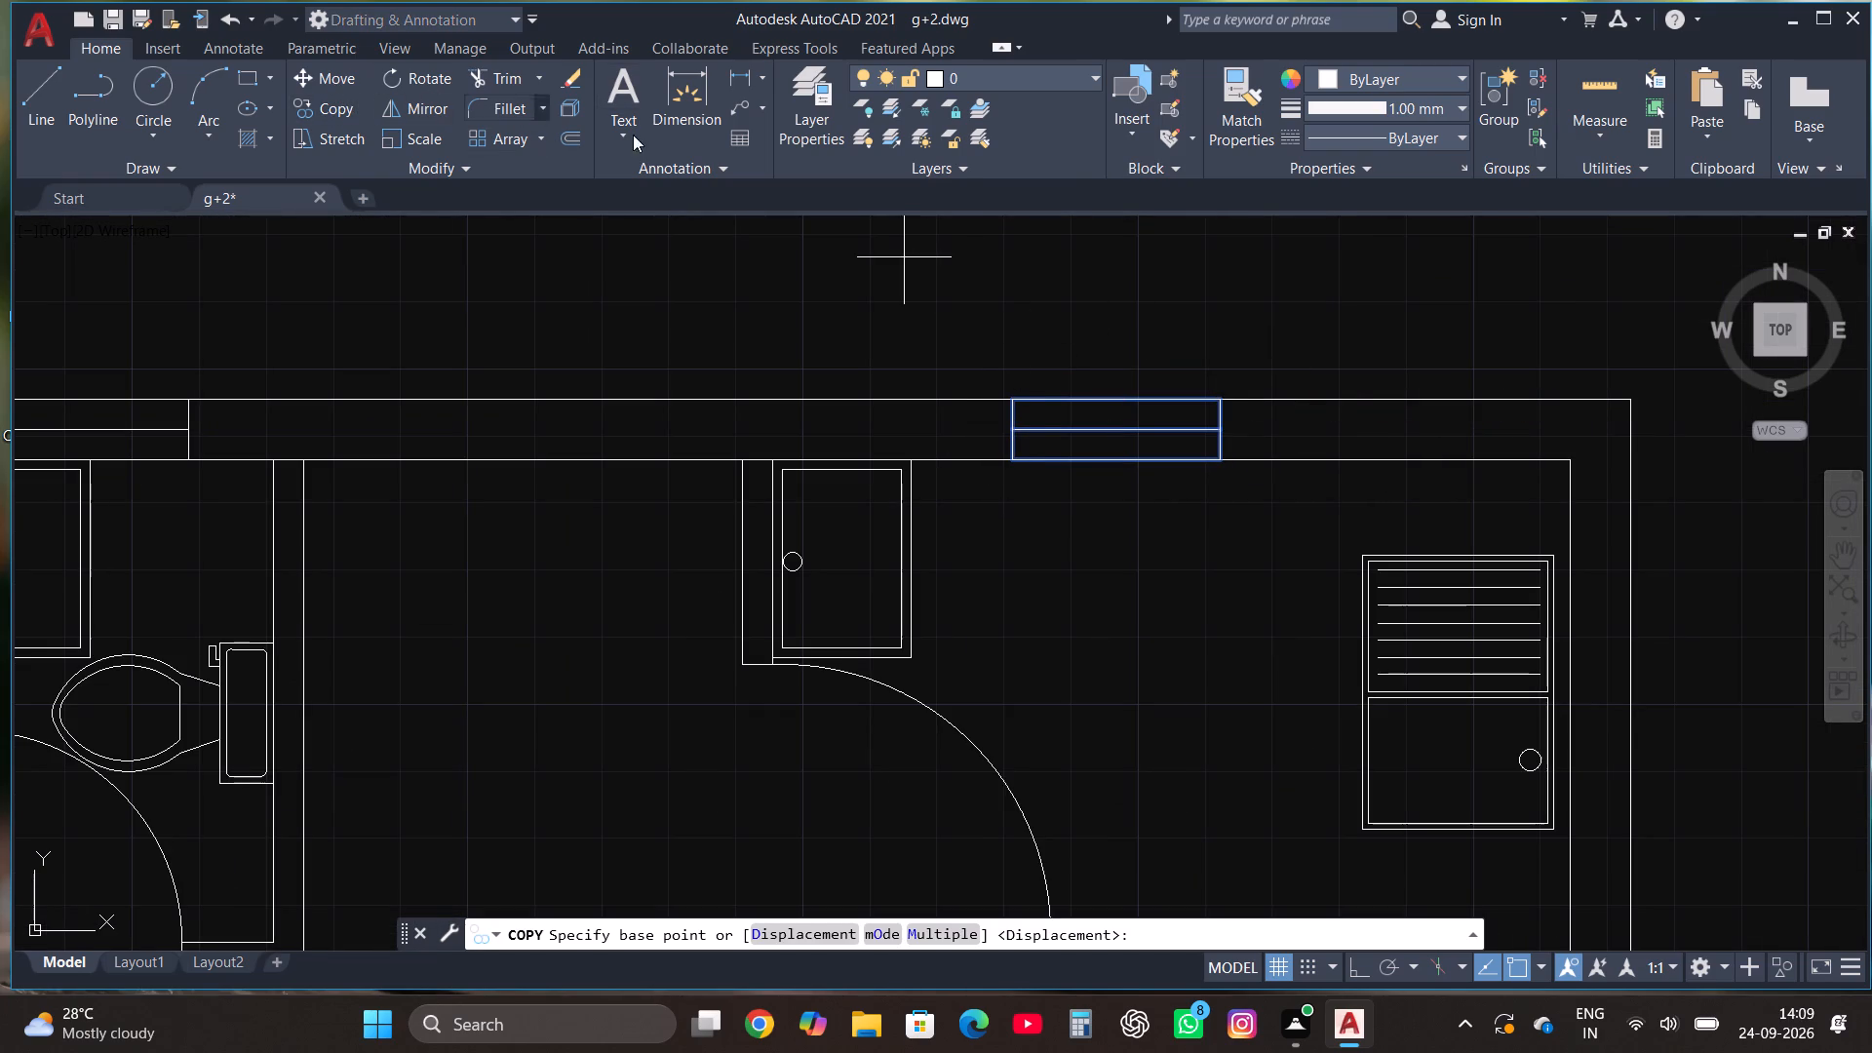
left_click(1011, 398)
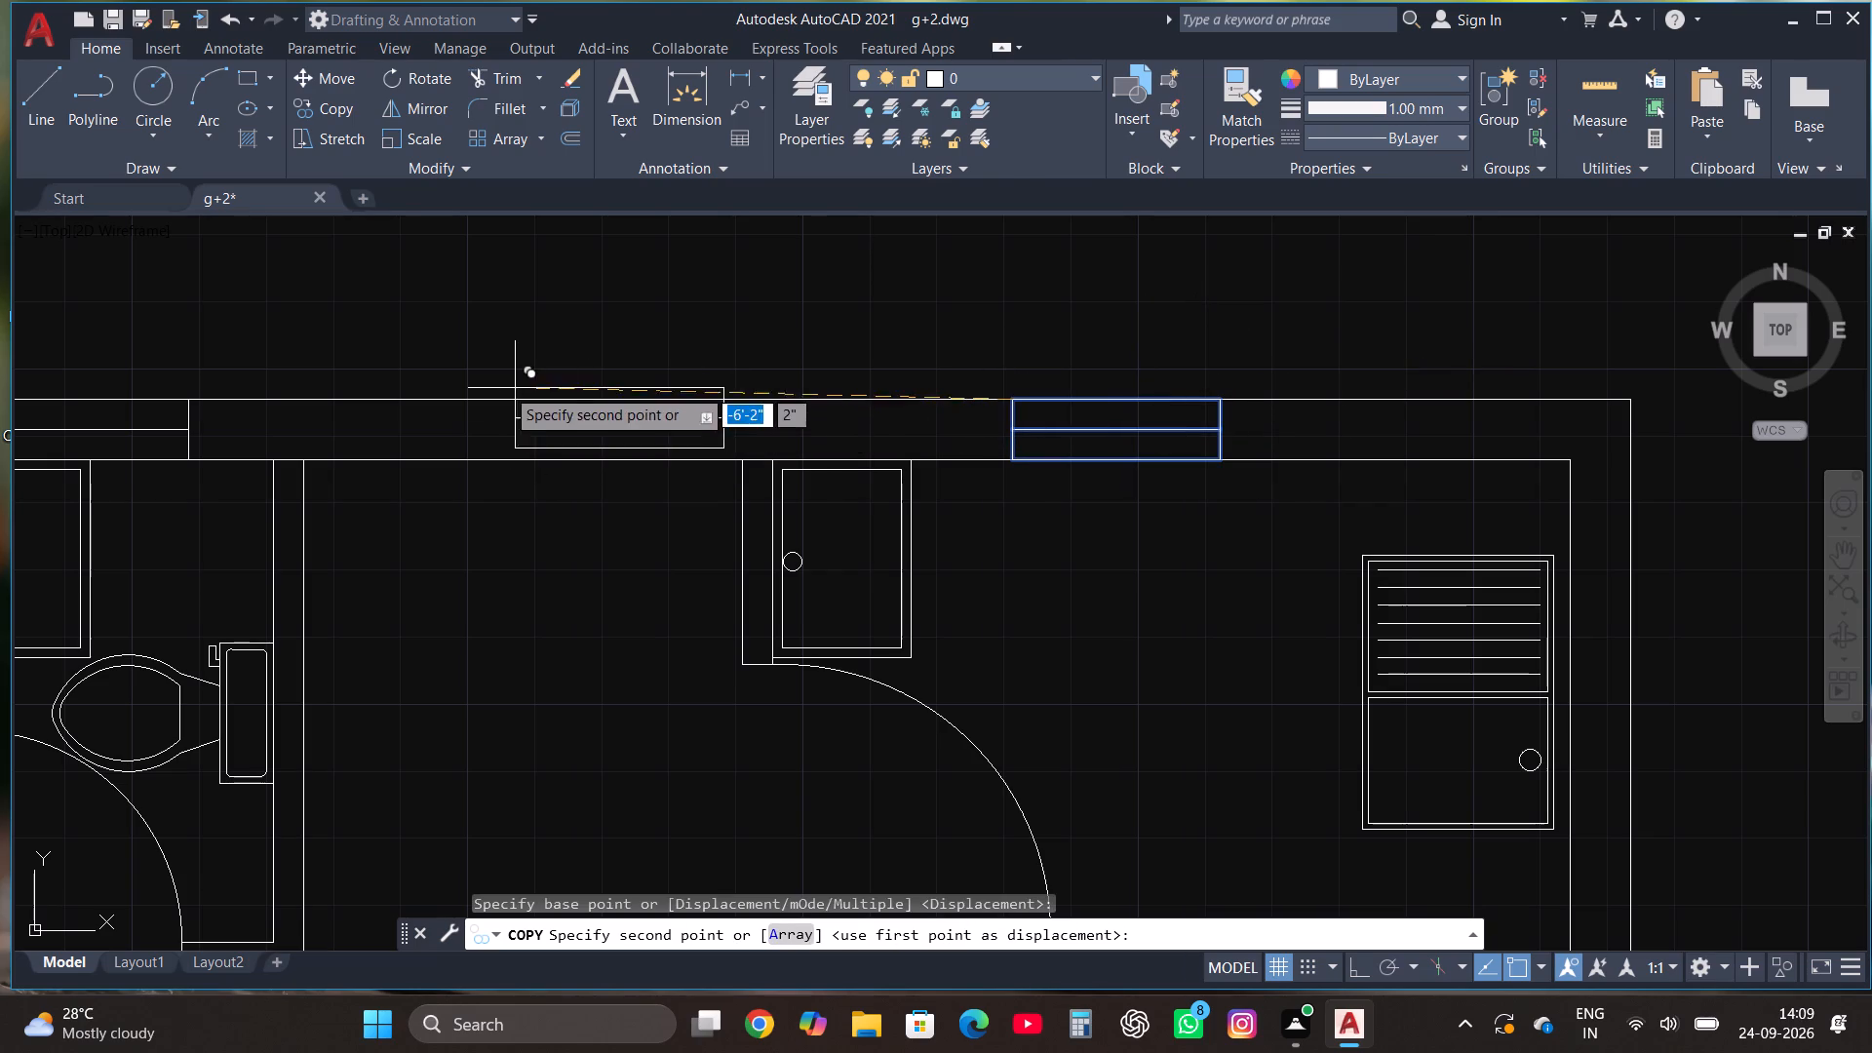
left_click(435, 403)
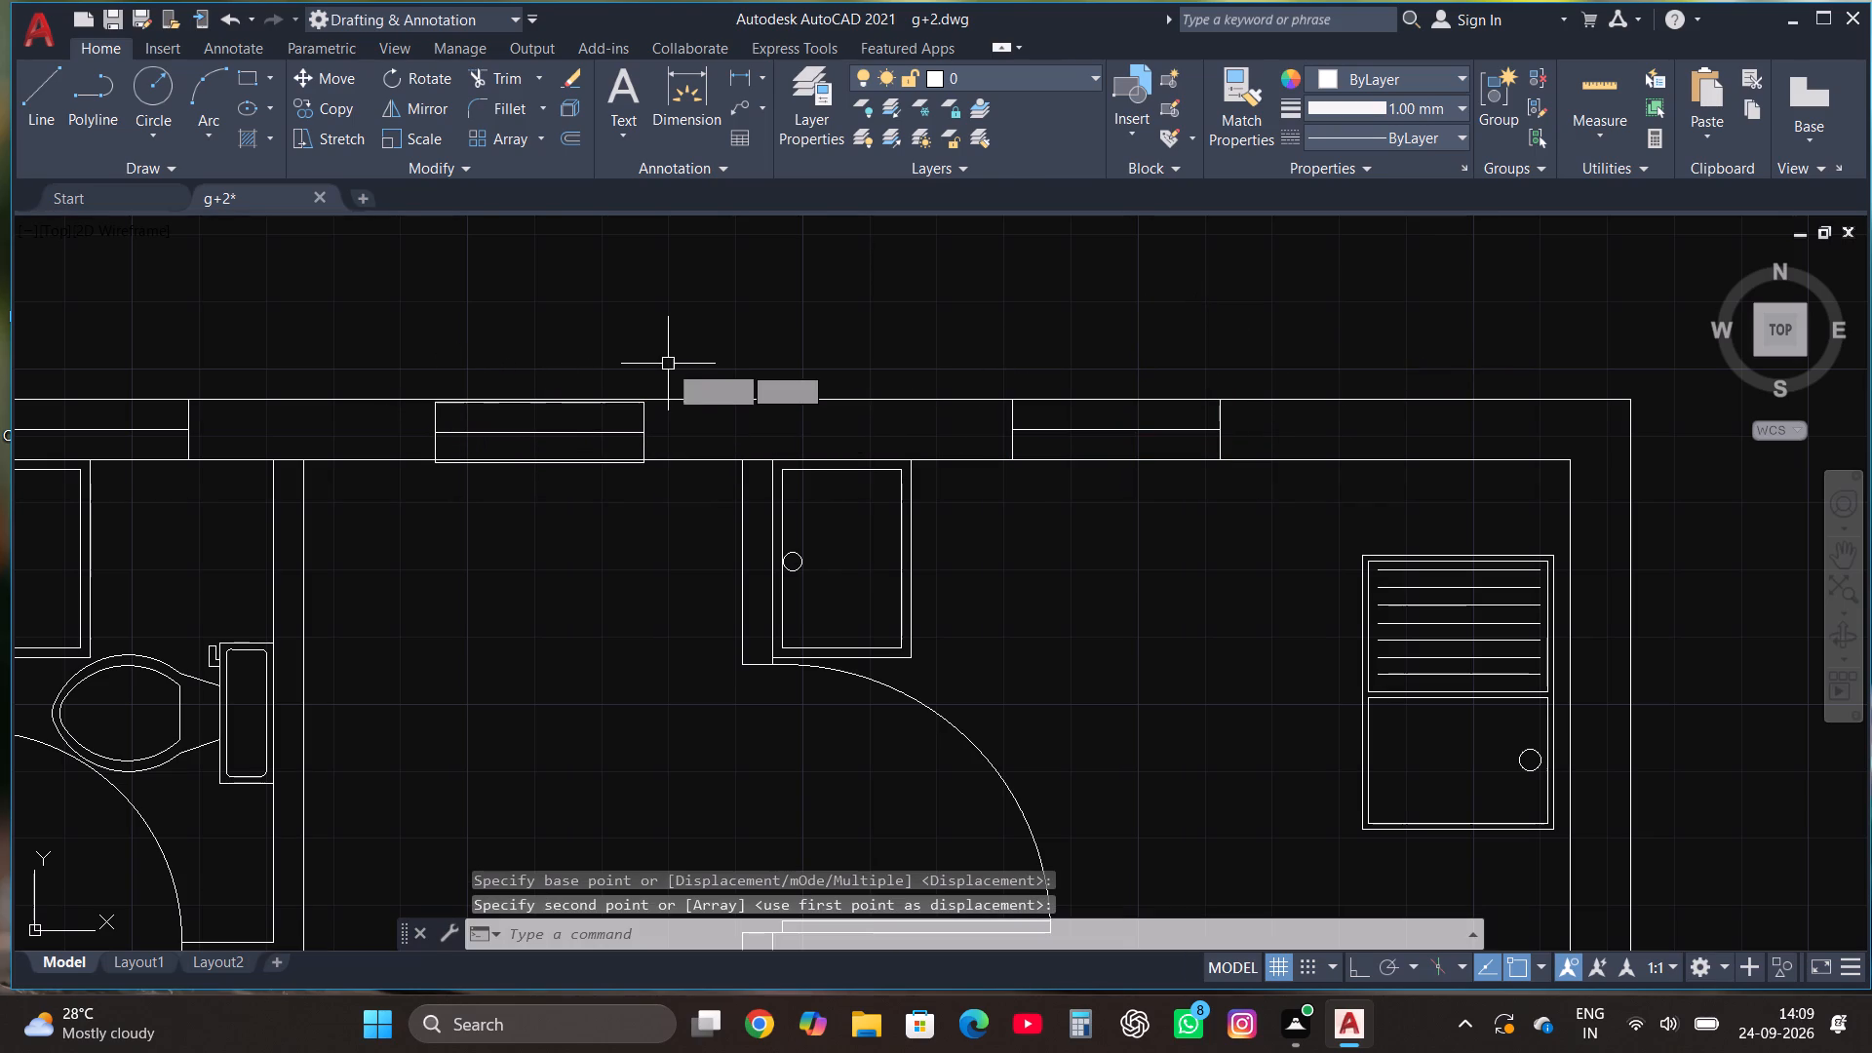
Move the copied window between the second bathroom and utility room so its outer edge aligns with the rear wall's outer line.
scroll(861, 366, "down", 1)
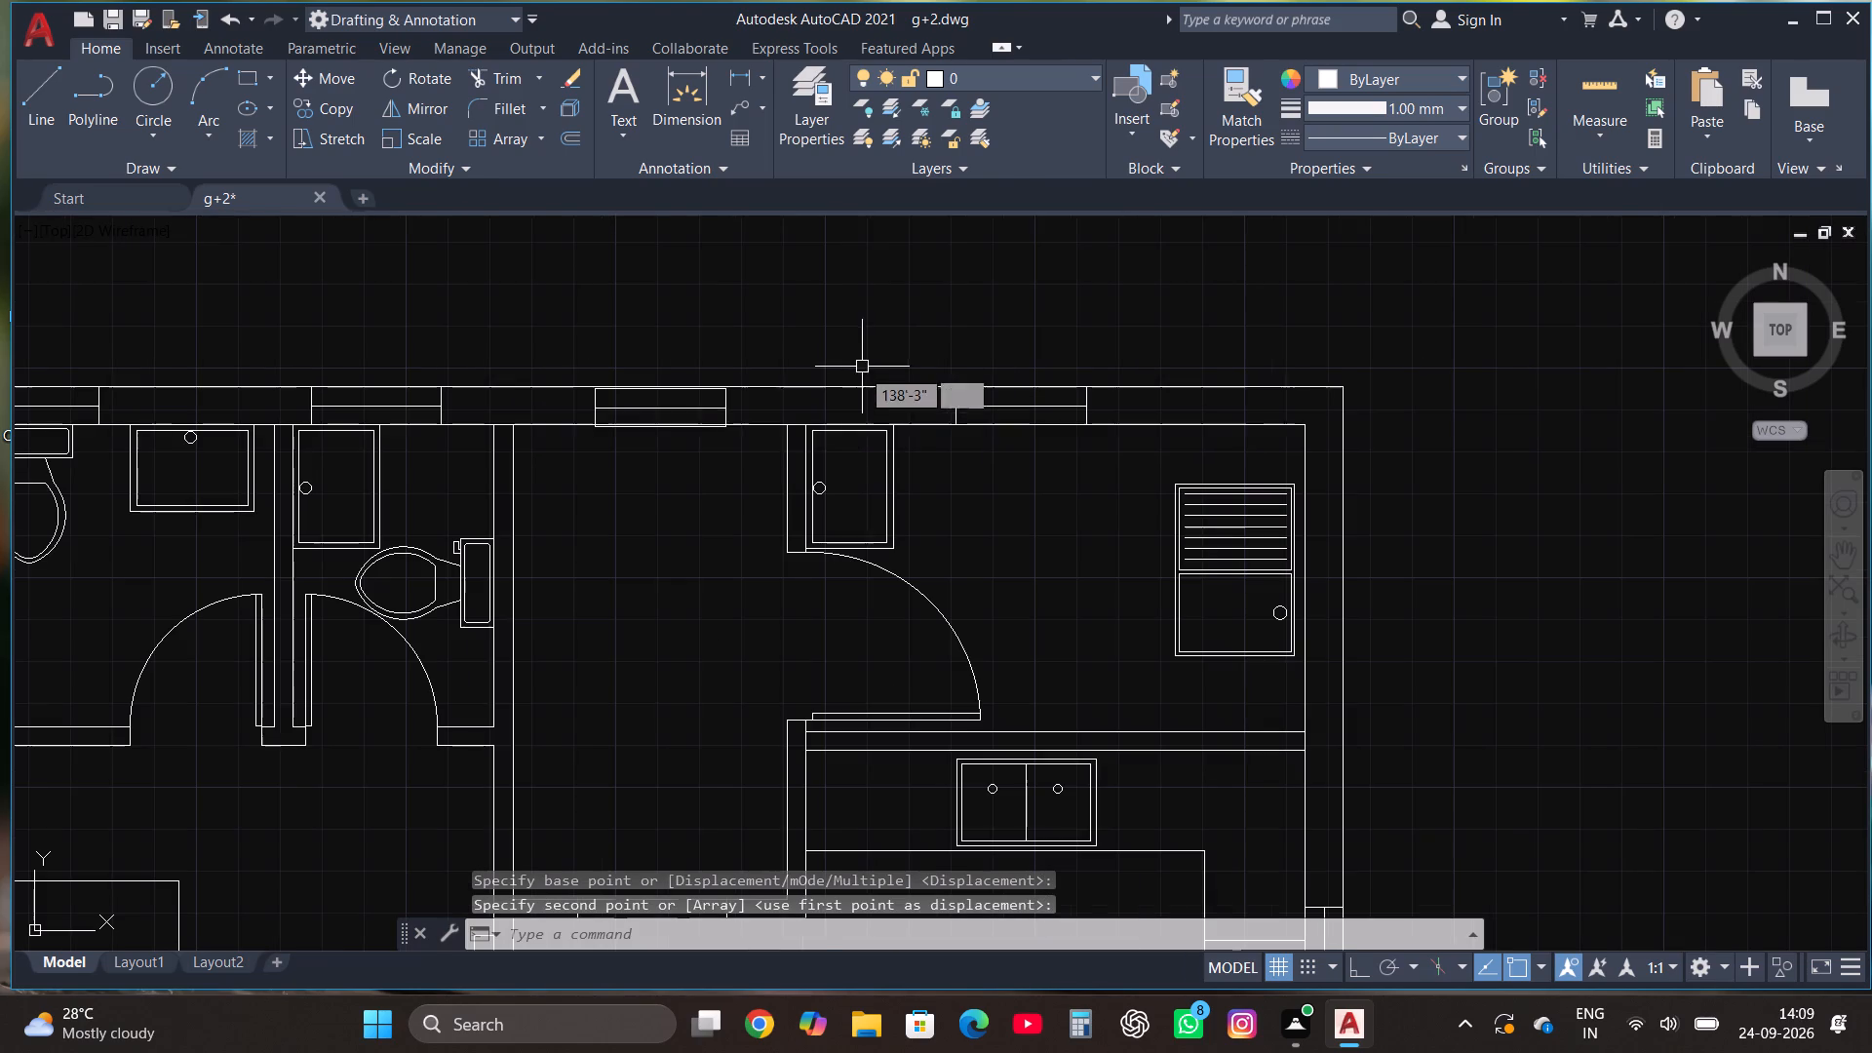
scroll(558, 398, "up", 1)
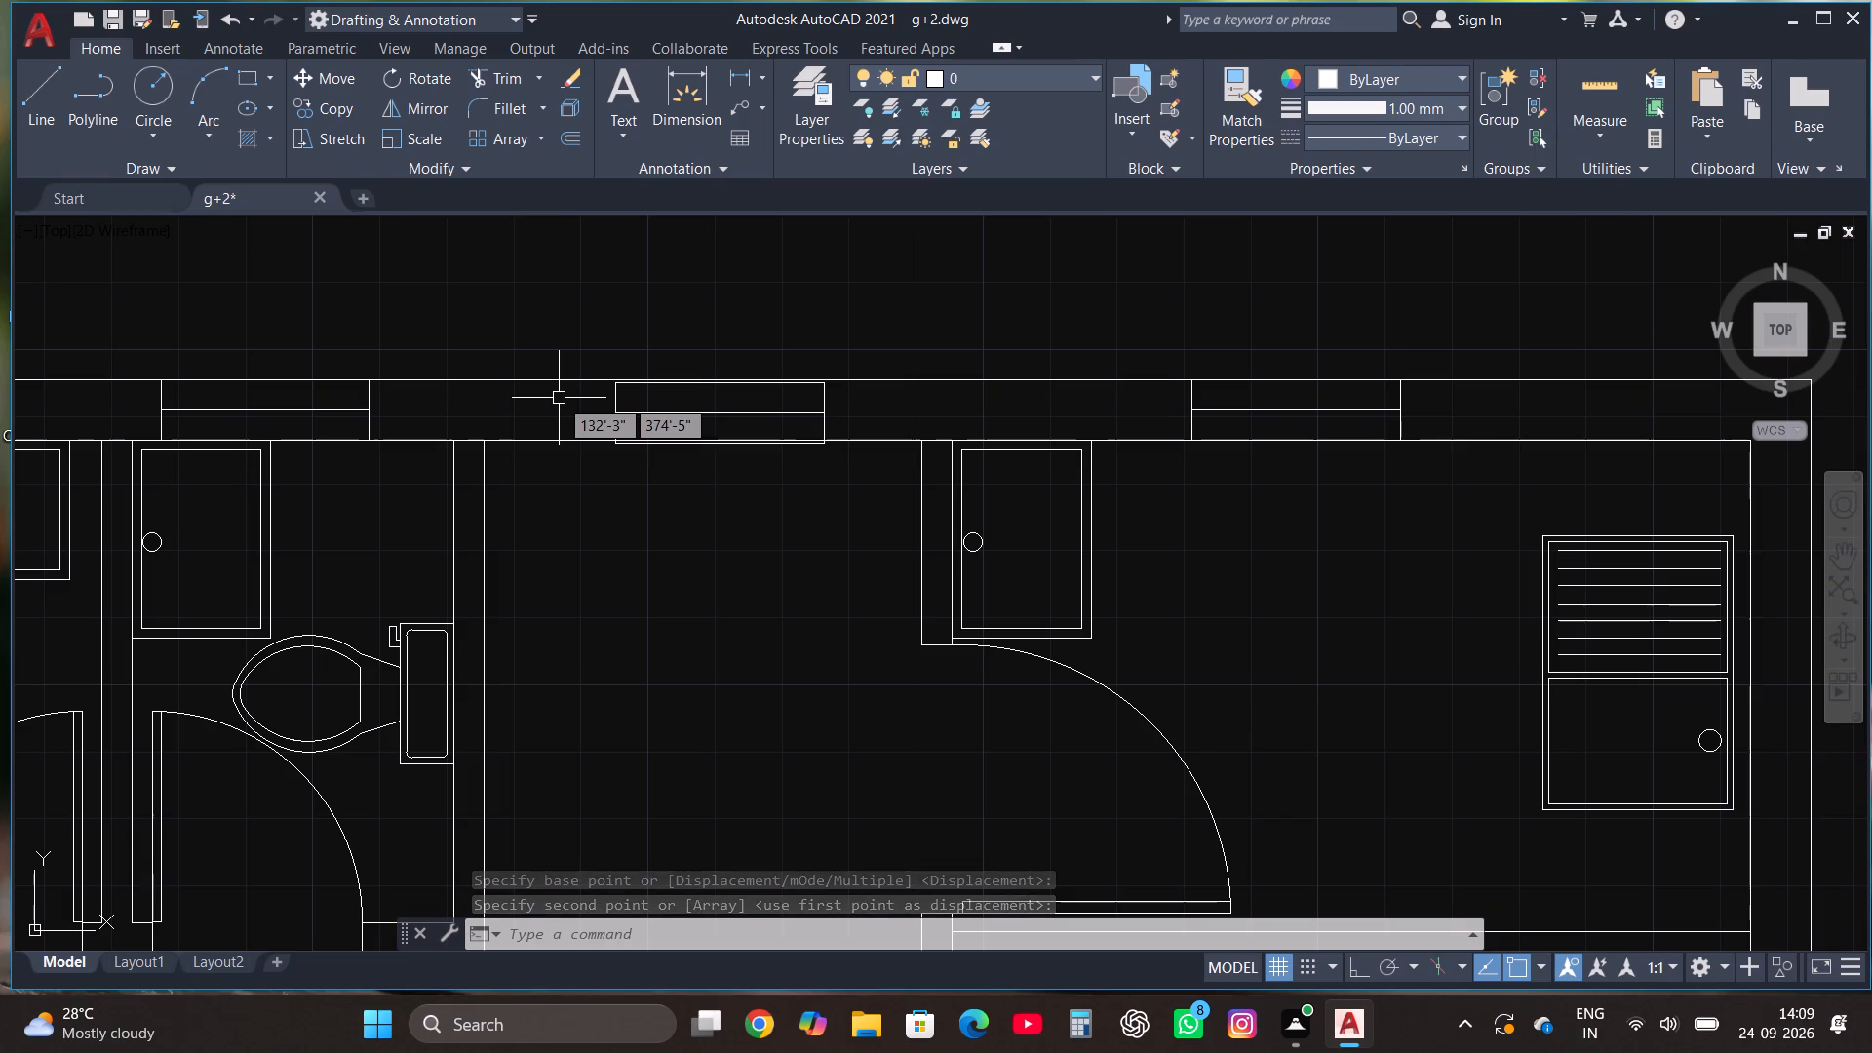
left_click(565, 501)
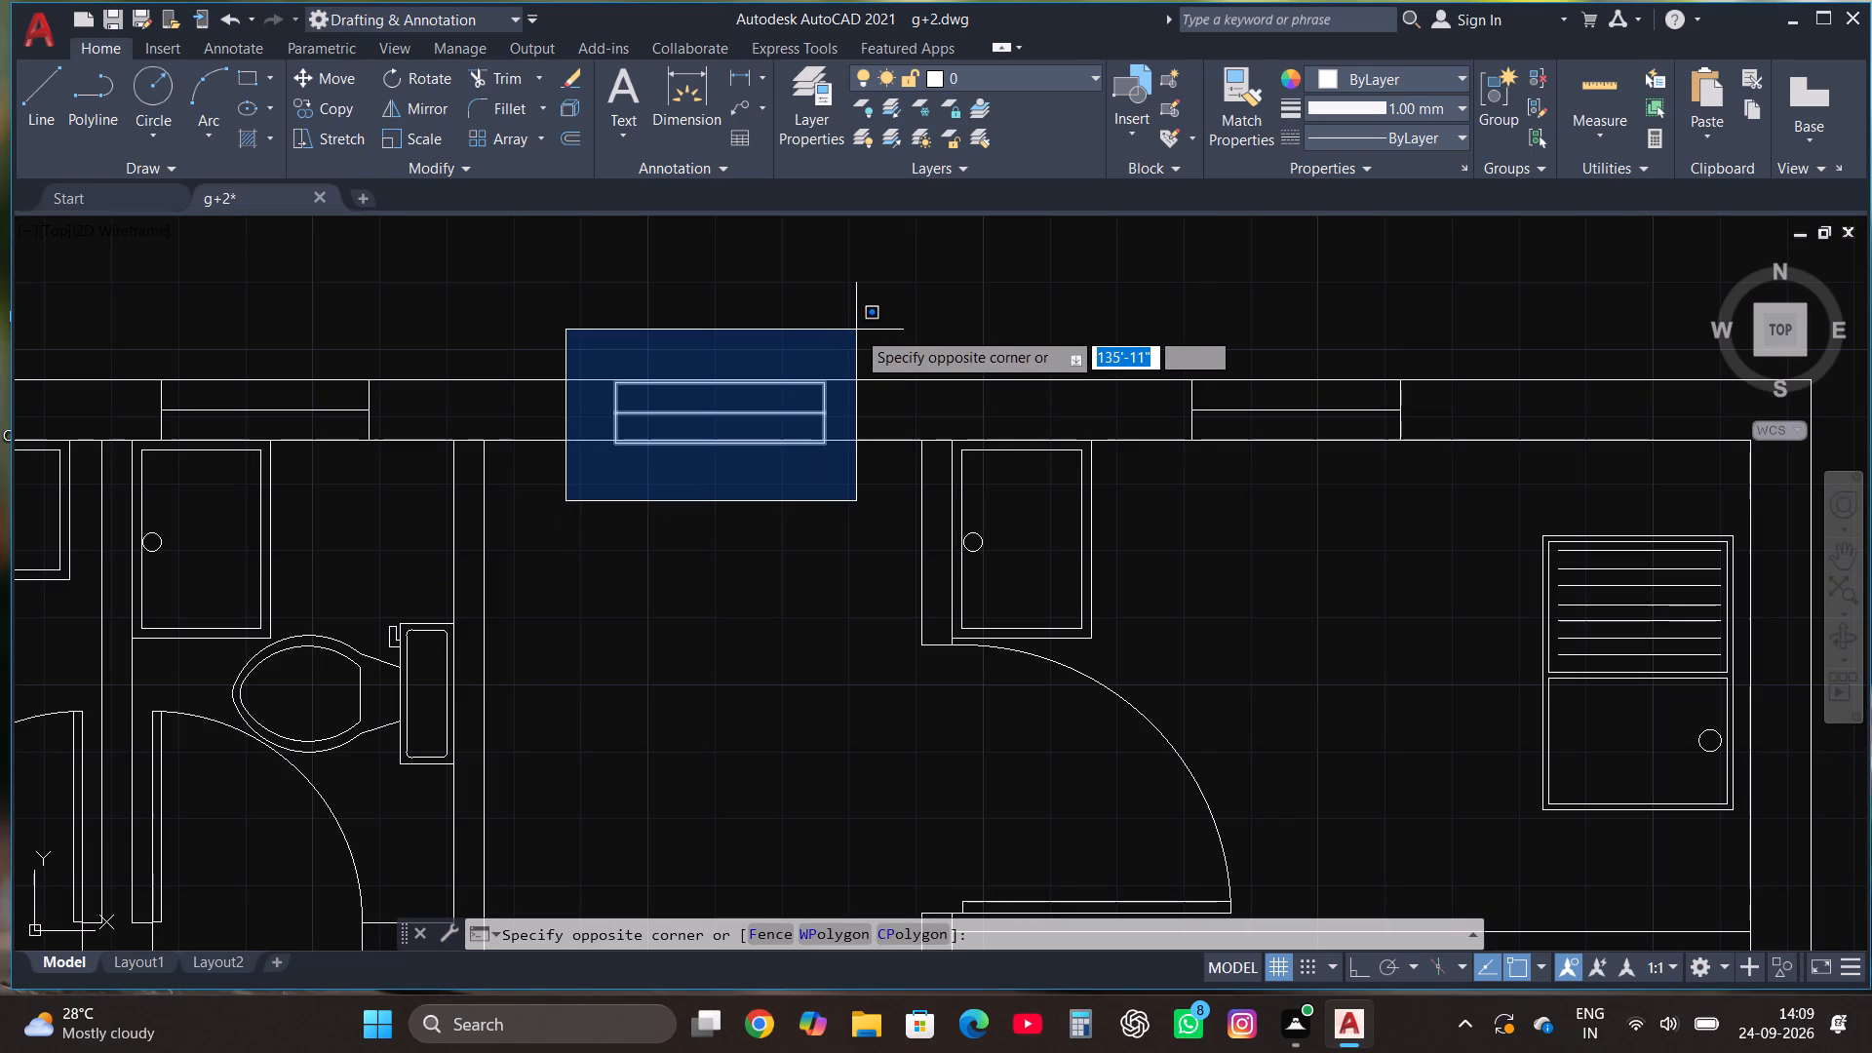
left_click(856, 330)
left_click(338, 72)
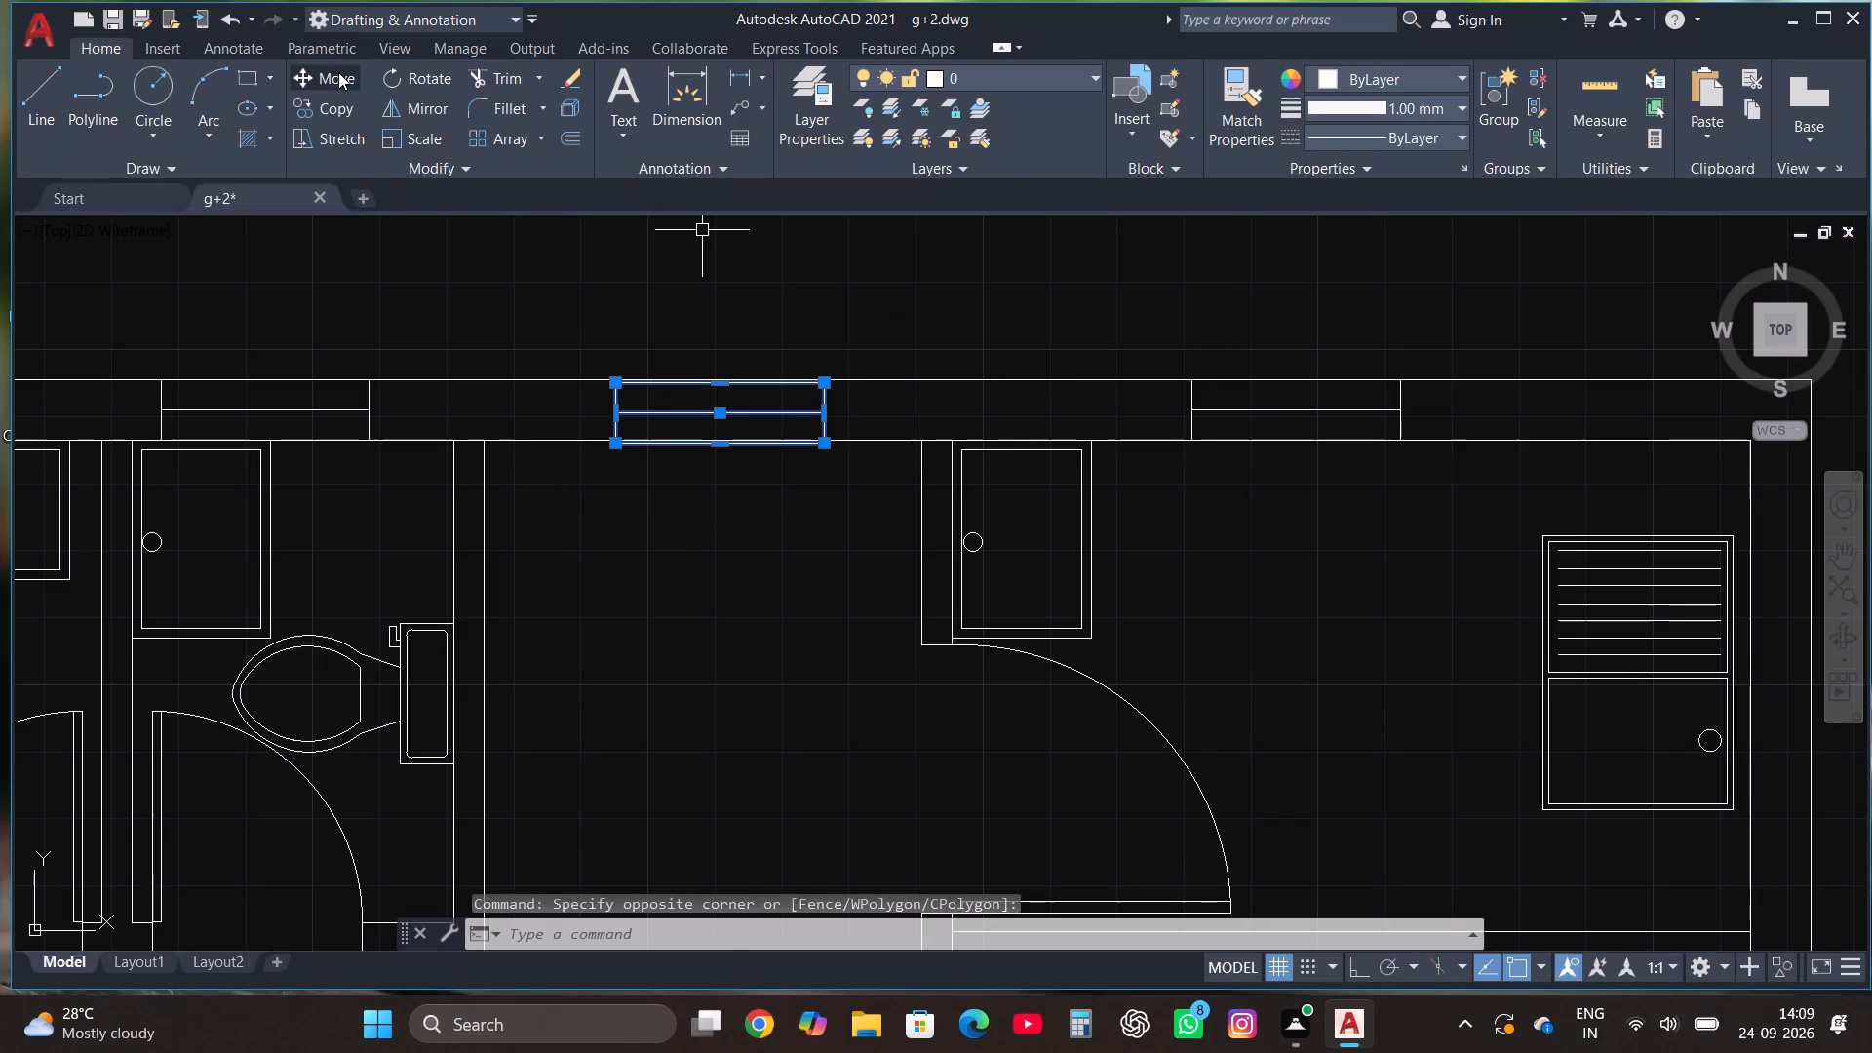
scroll(609, 379, "up", 1)
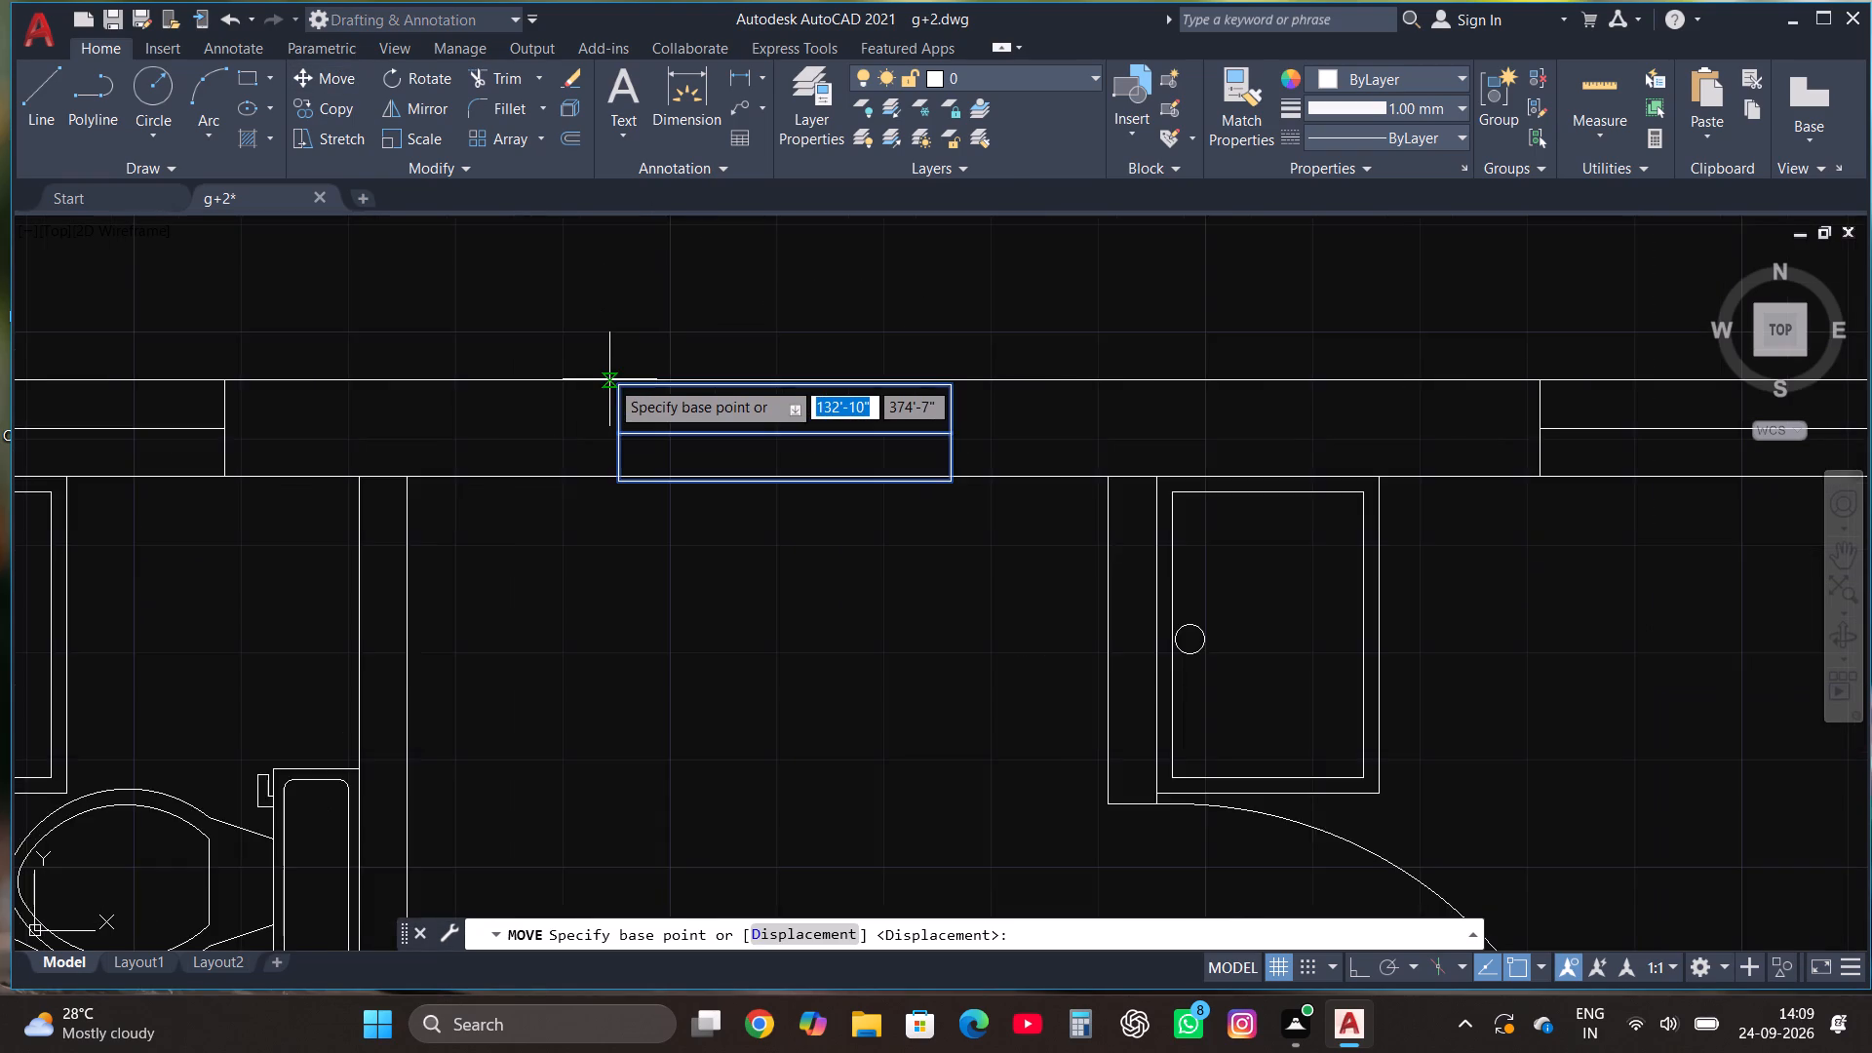
scroll(609, 379, "up", 1)
left_click(627, 390)
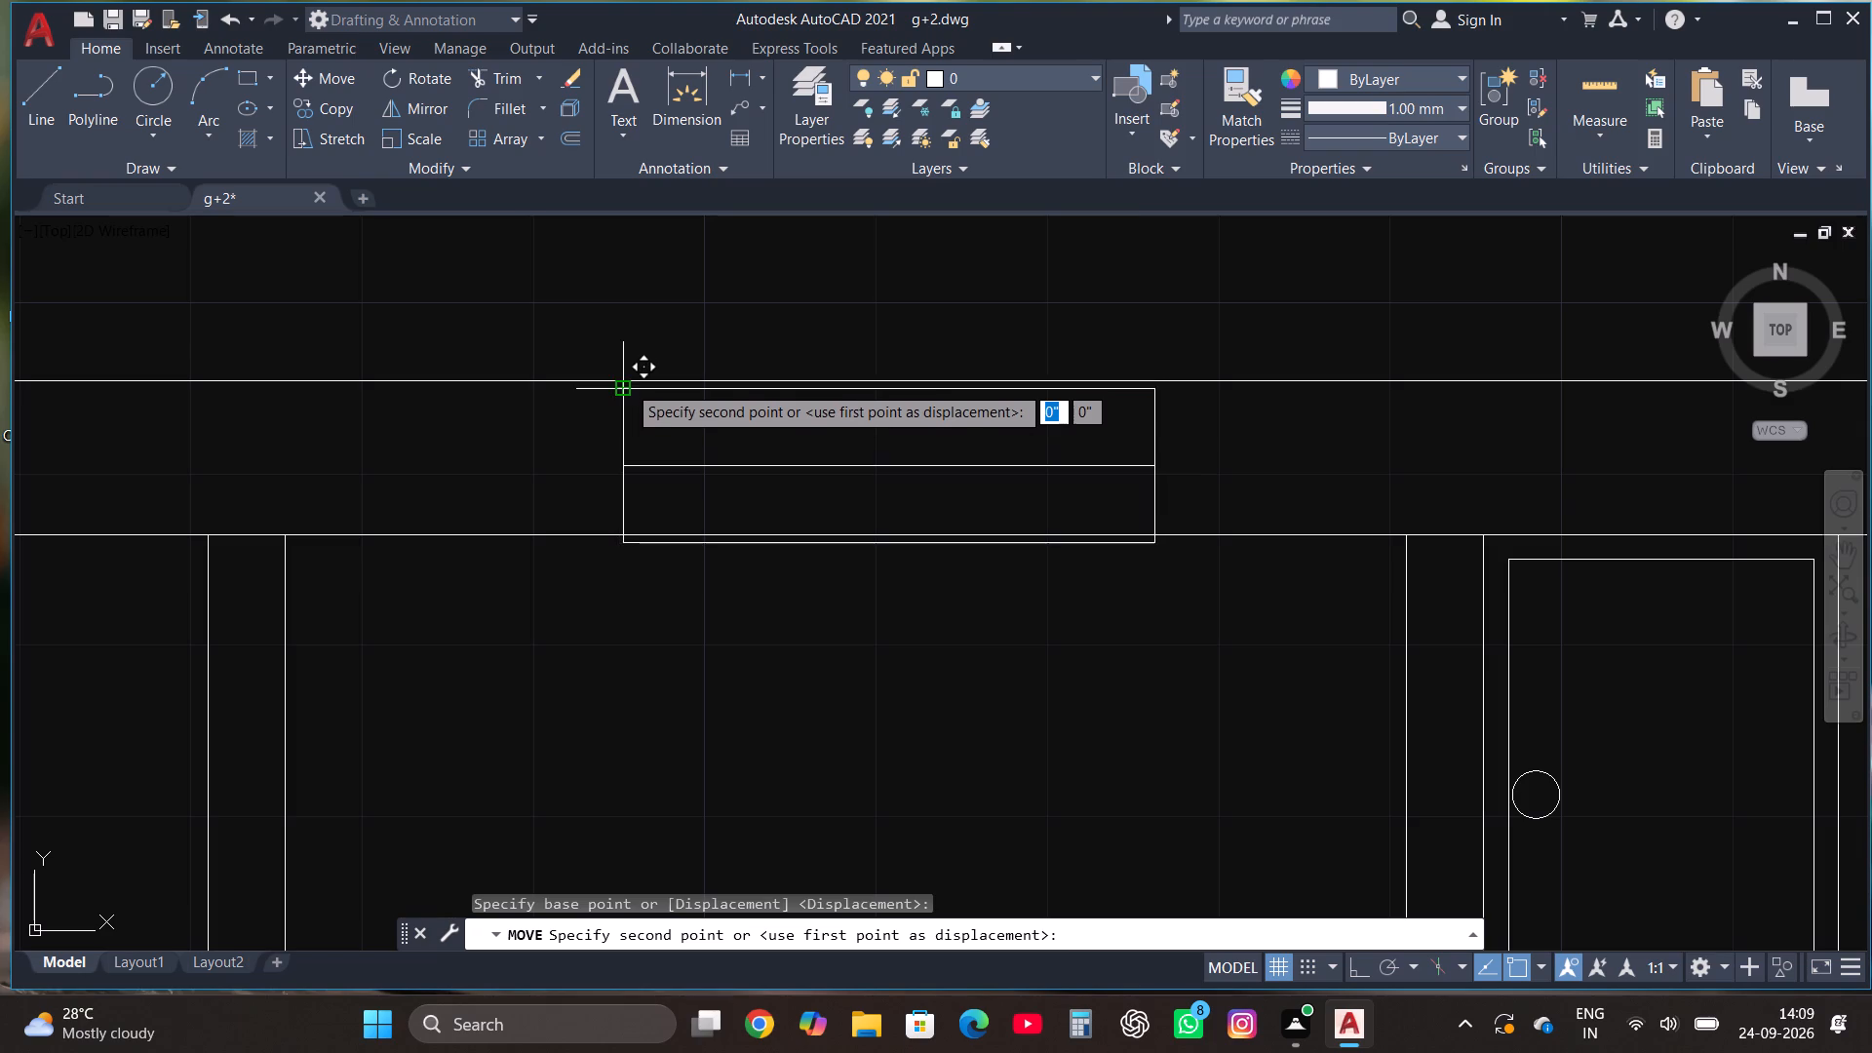
left_click(630, 382)
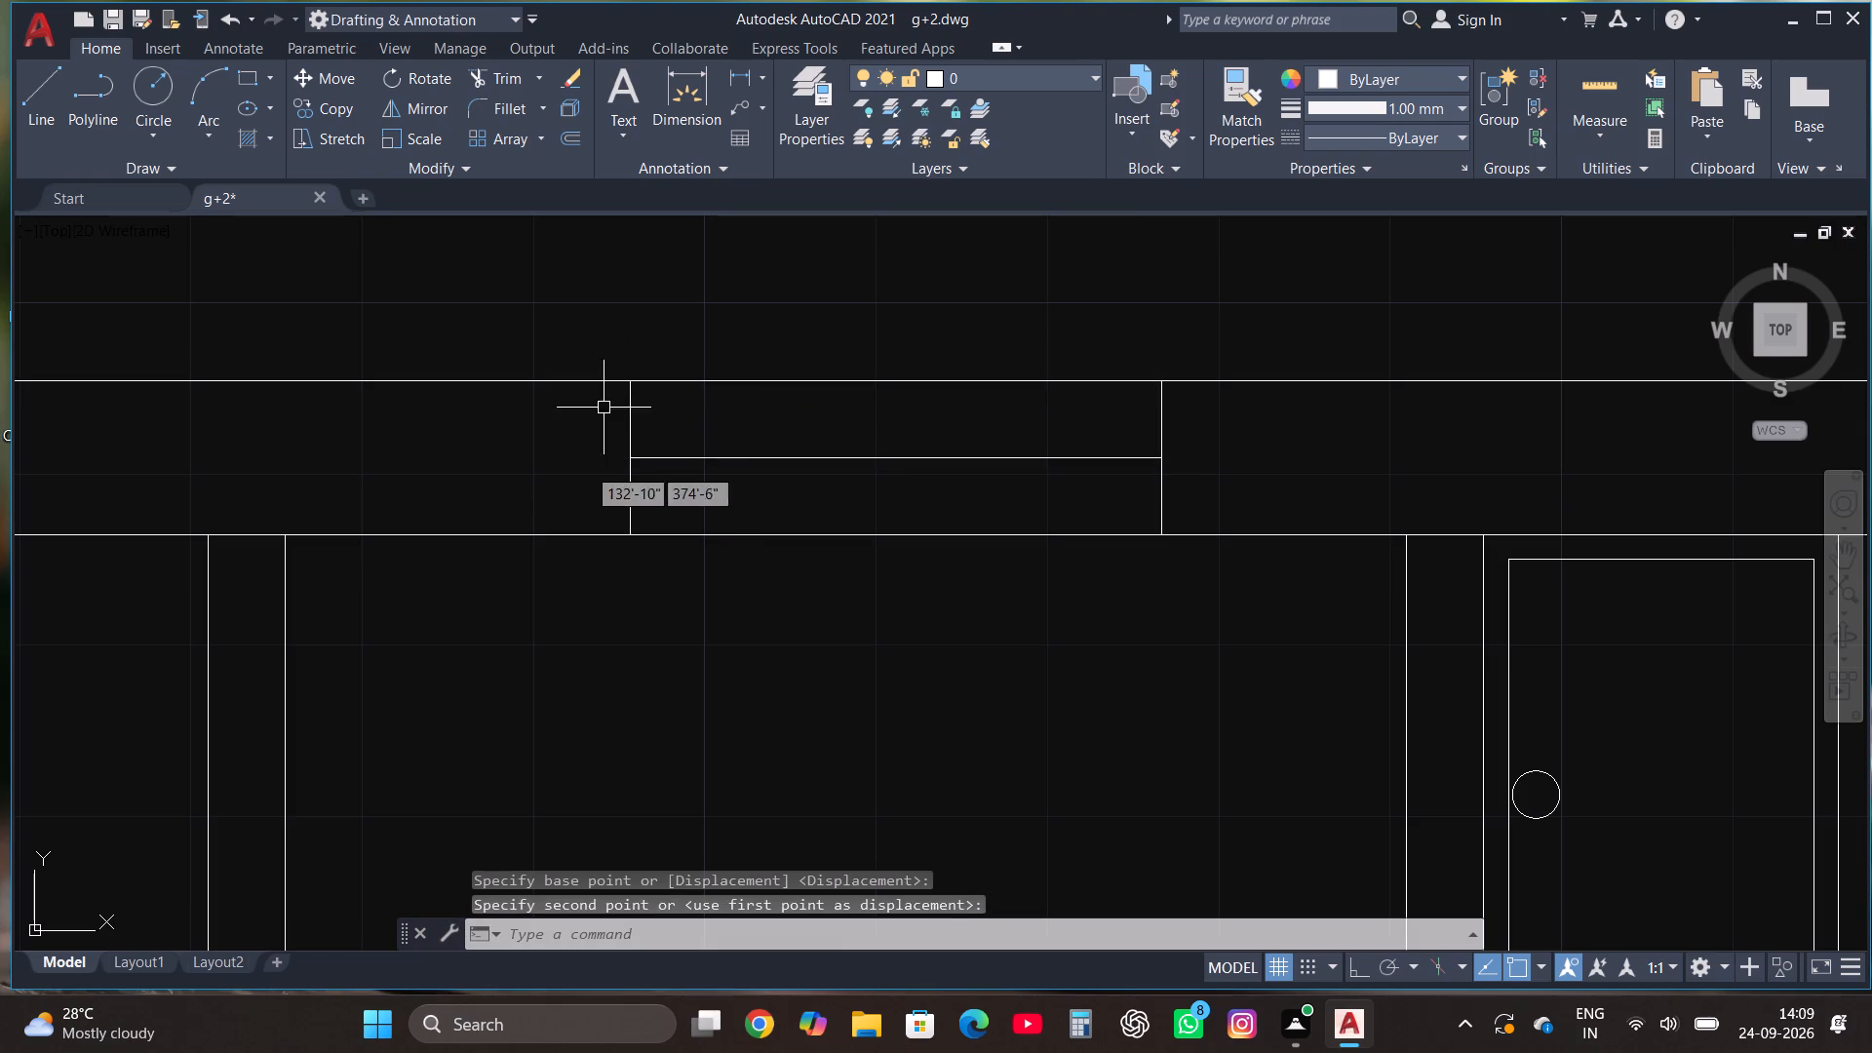
Examine the floor plan from the rear wall windows to the front rooms, including the walls around the bedroom door and living room.
scroll(623, 424, "down", 2)
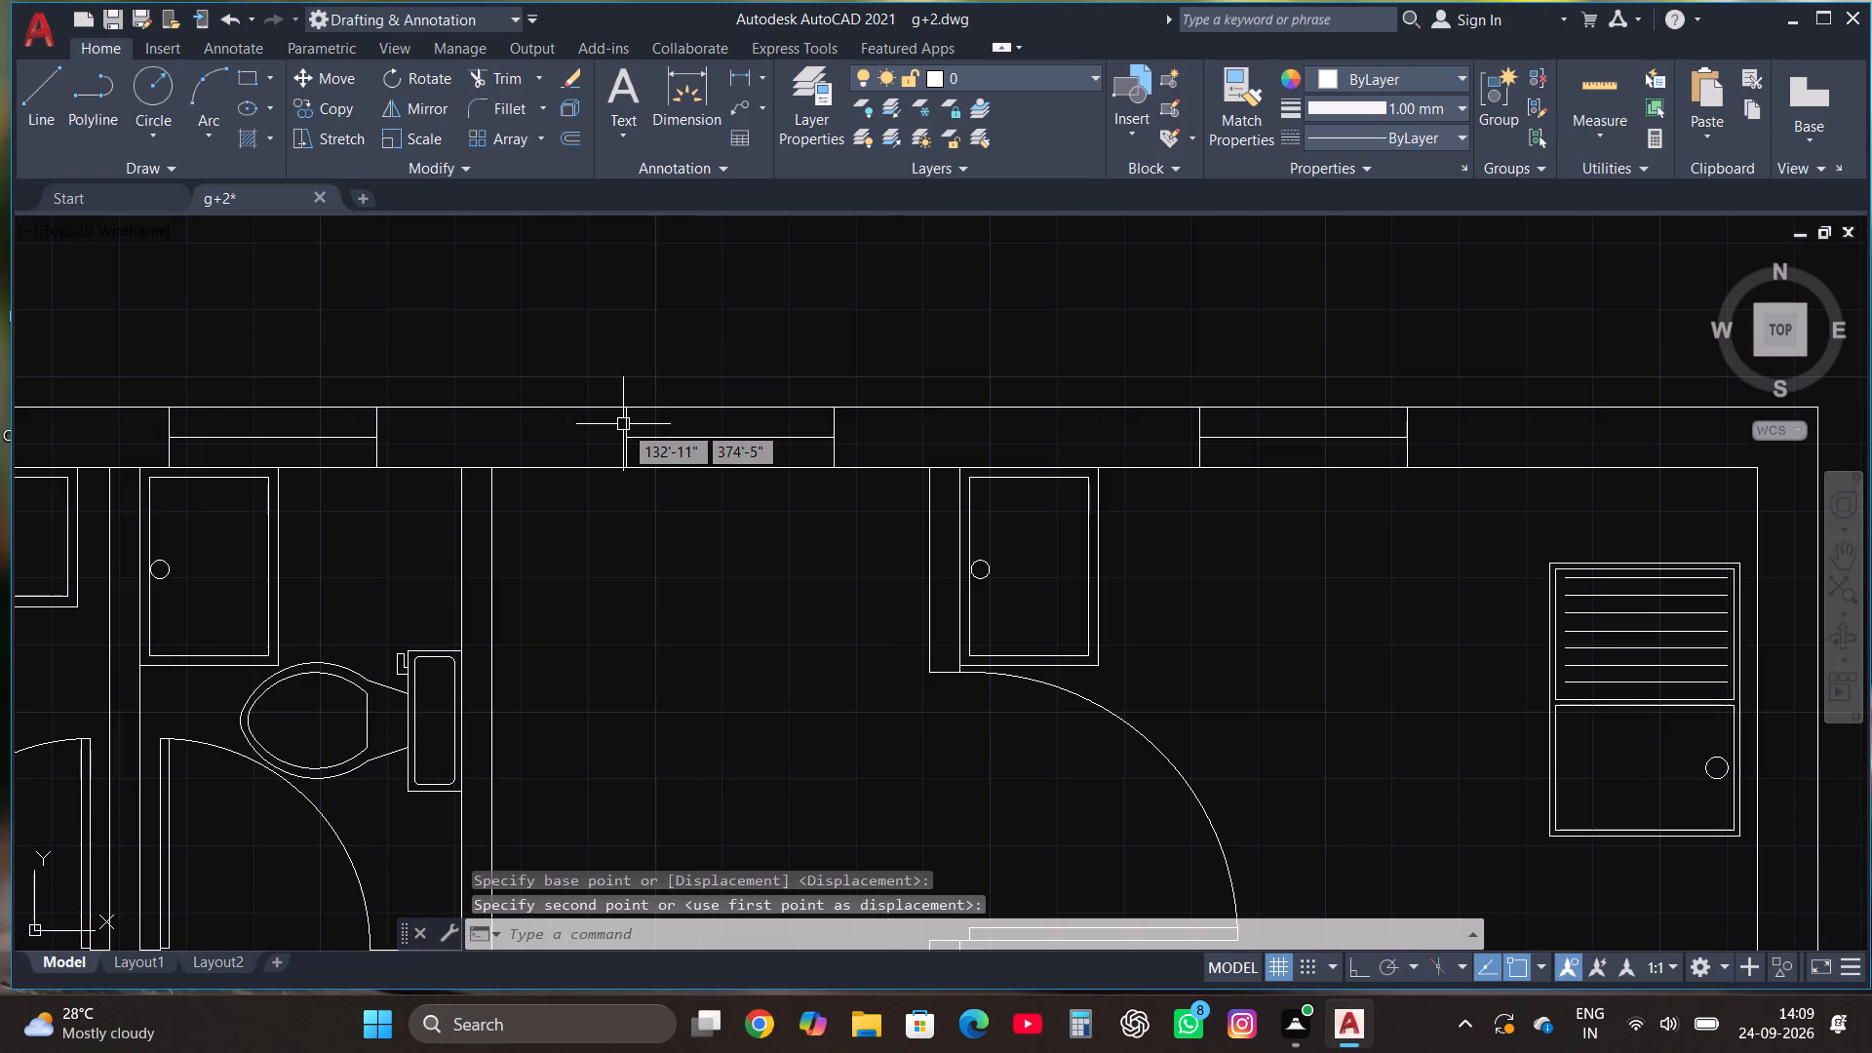
scroll(565, 523, "down", 2)
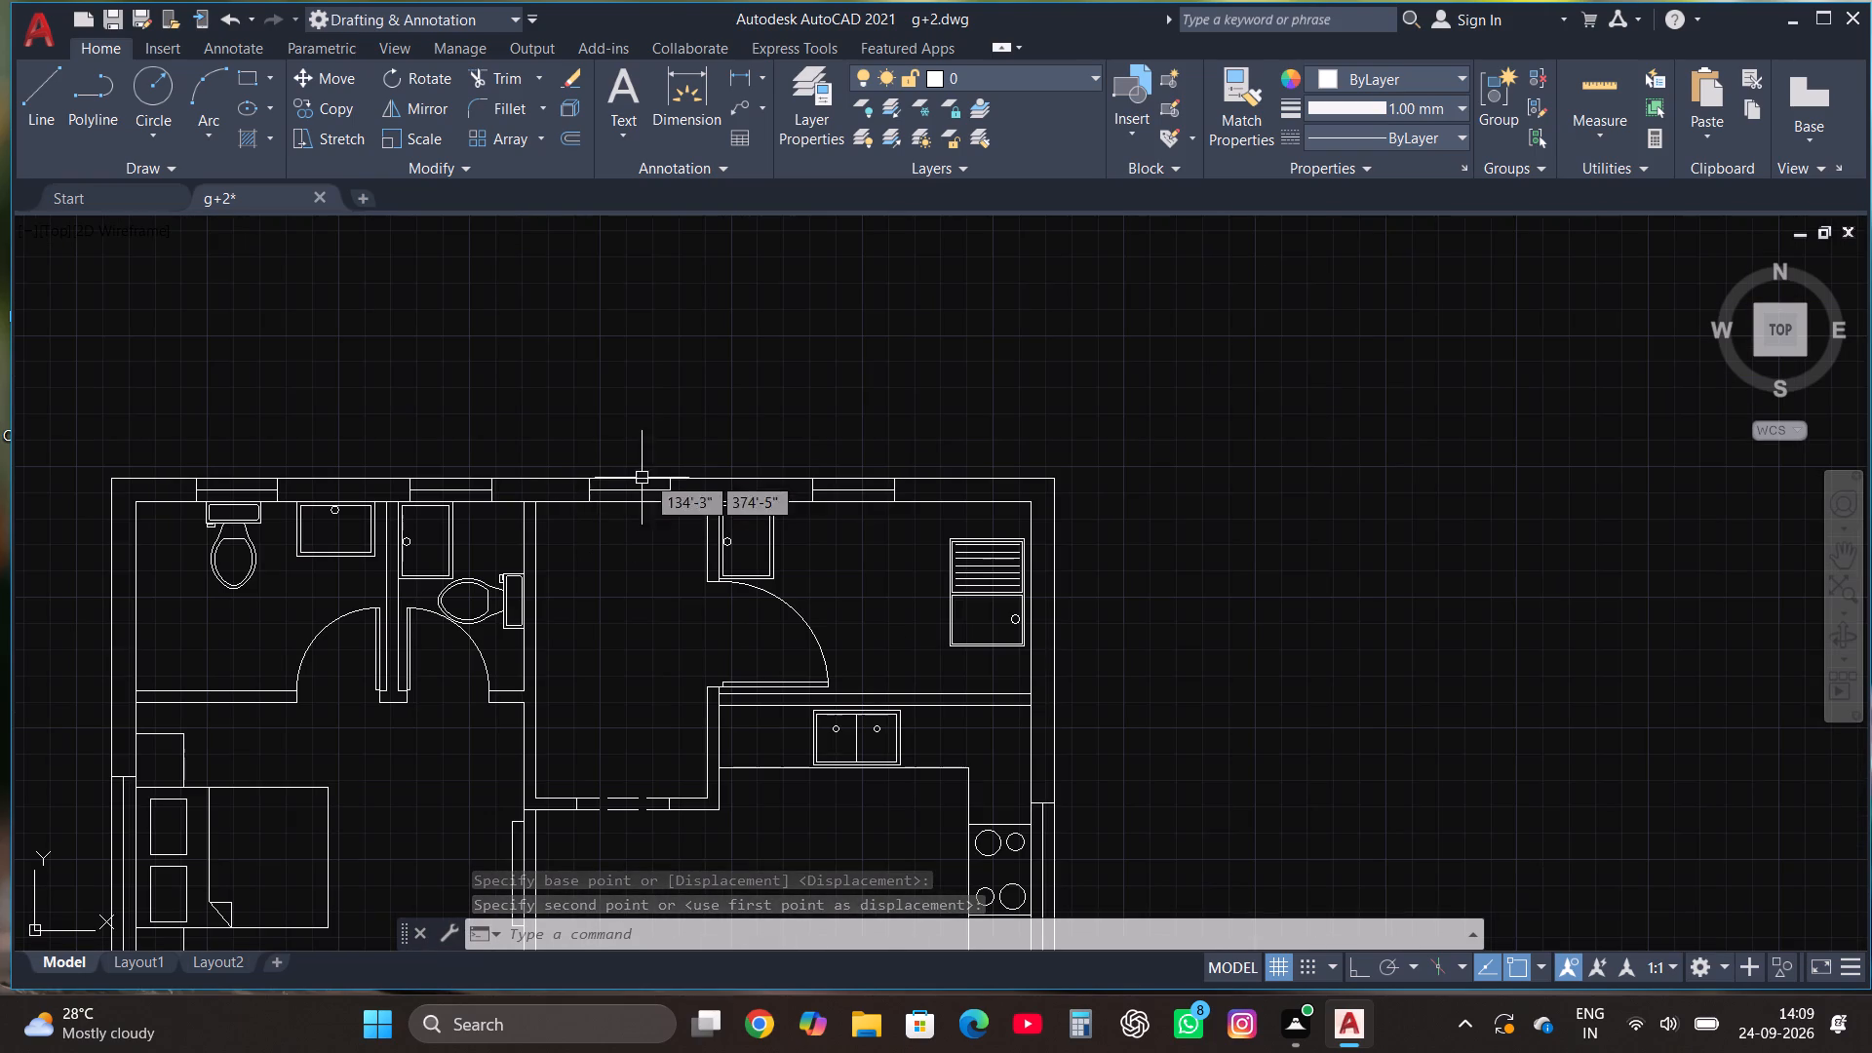
scroll(880, 401, "down", 1)
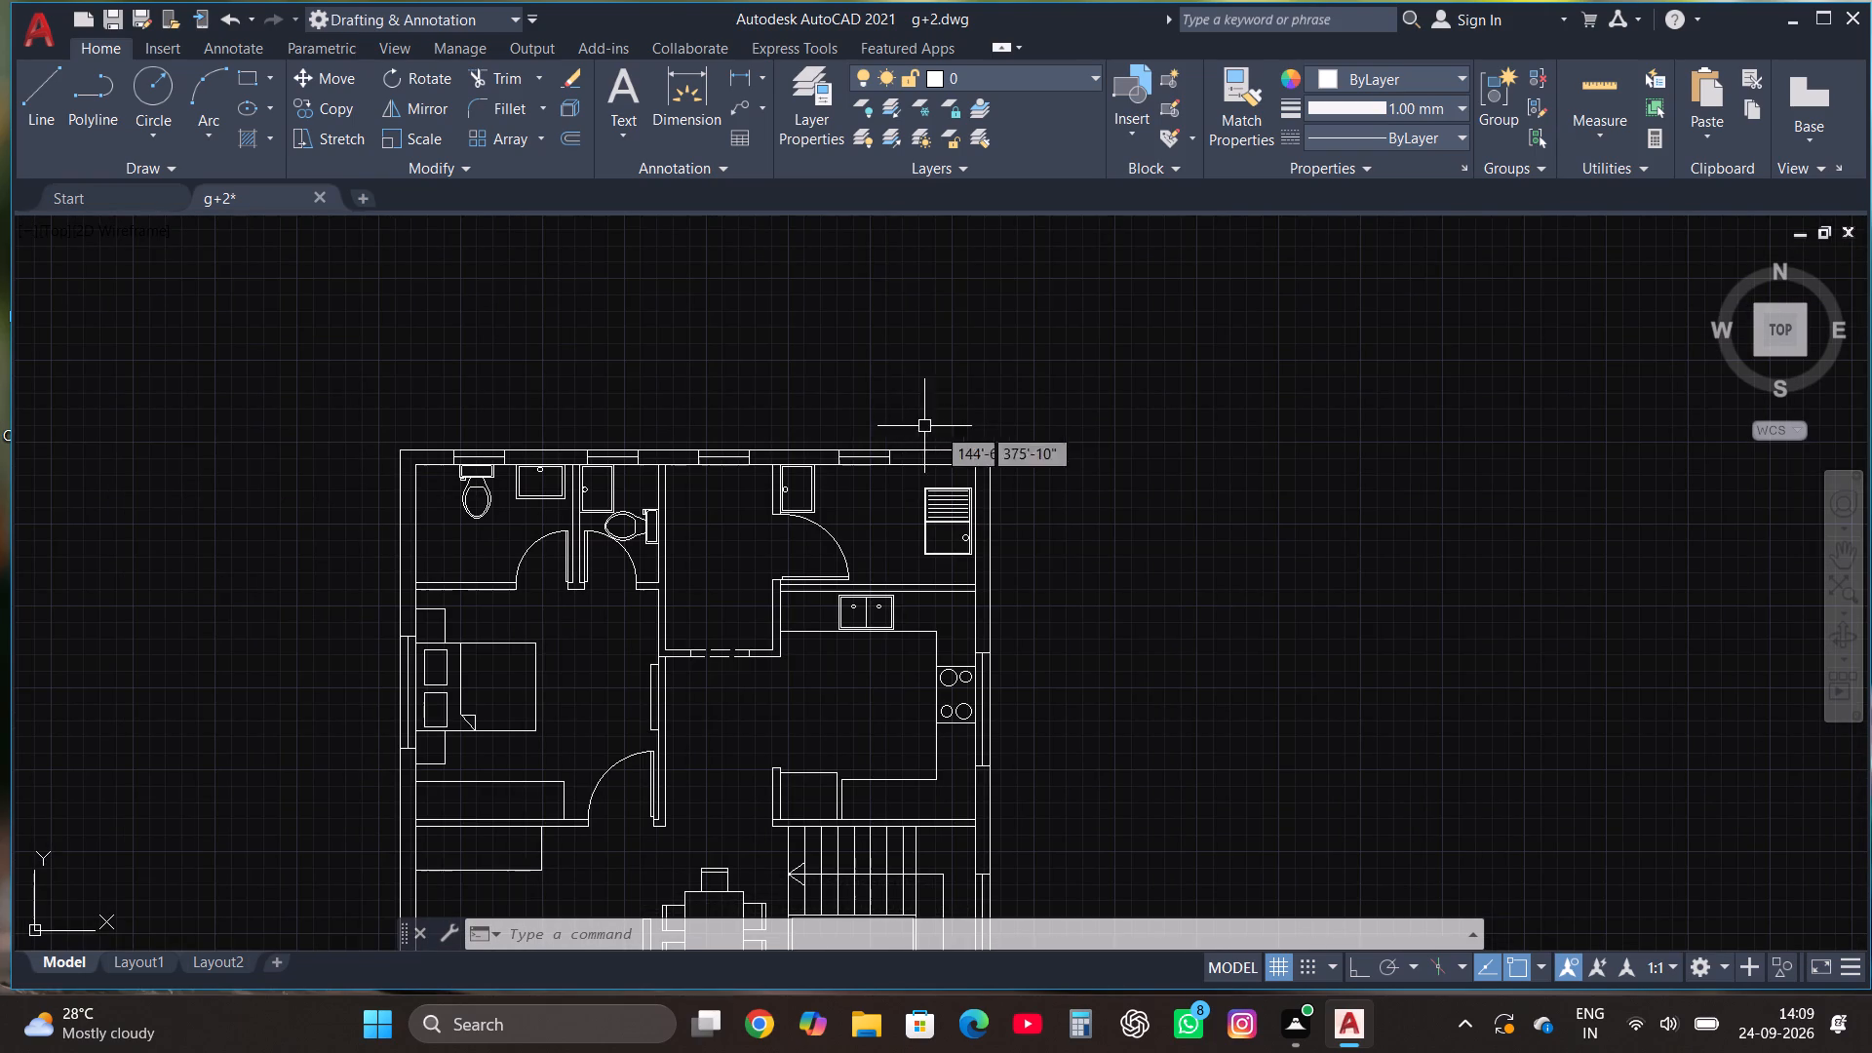
scroll(1021, 450, "down", 1)
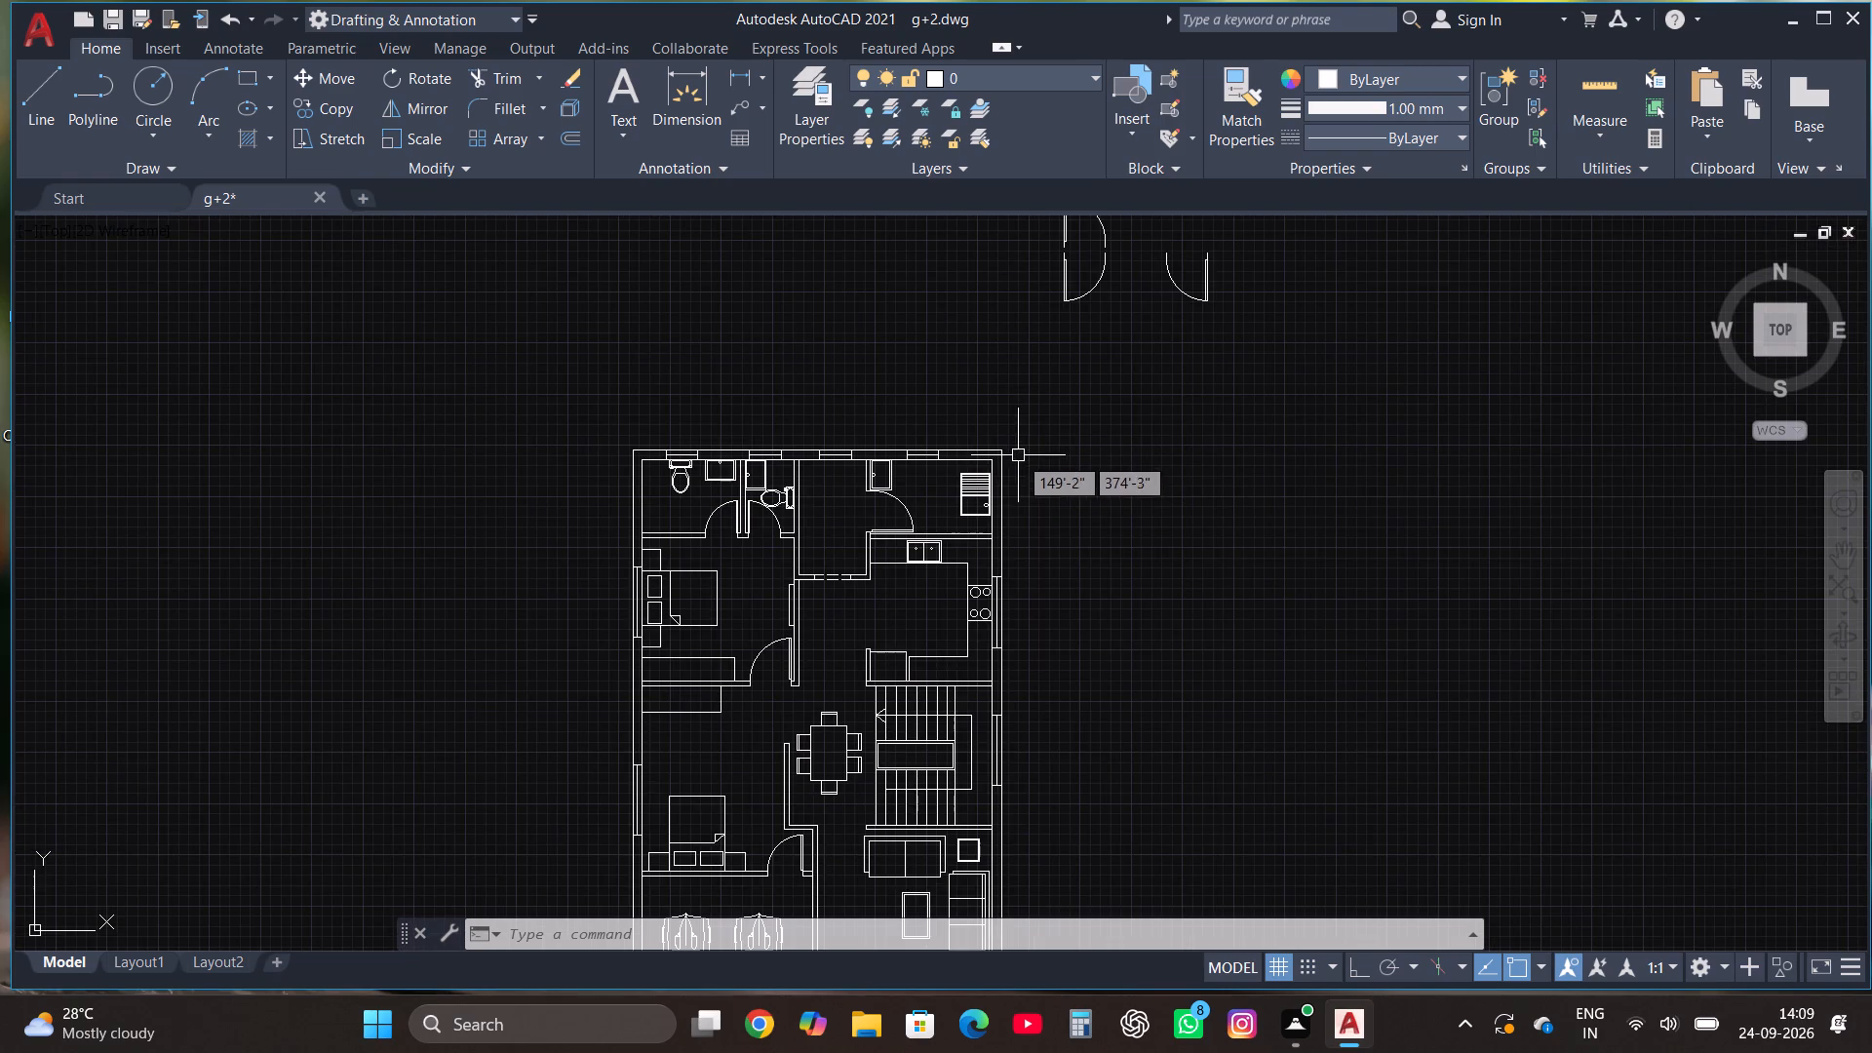
scroll(918, 414, "down", 1)
scroll(953, 497, "down", 1)
scroll(941, 699, "up", 2)
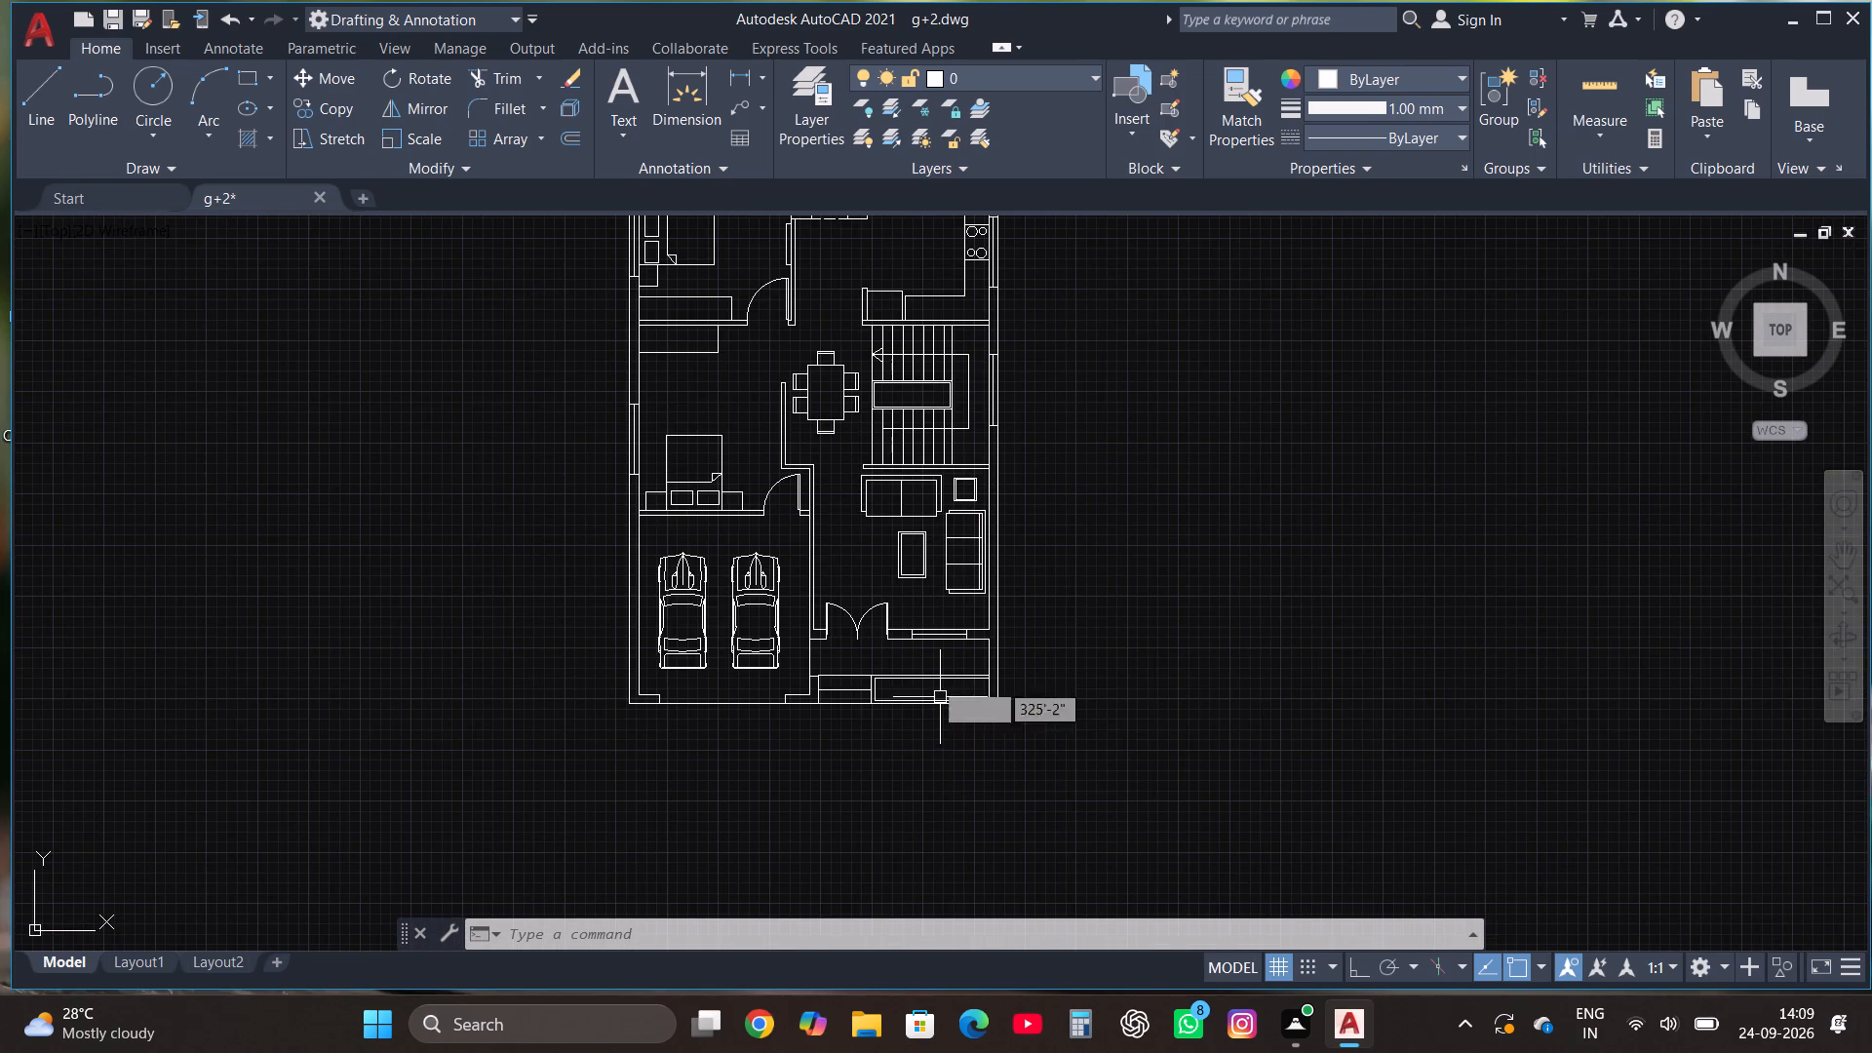
scroll(787, 420, "up", 1)
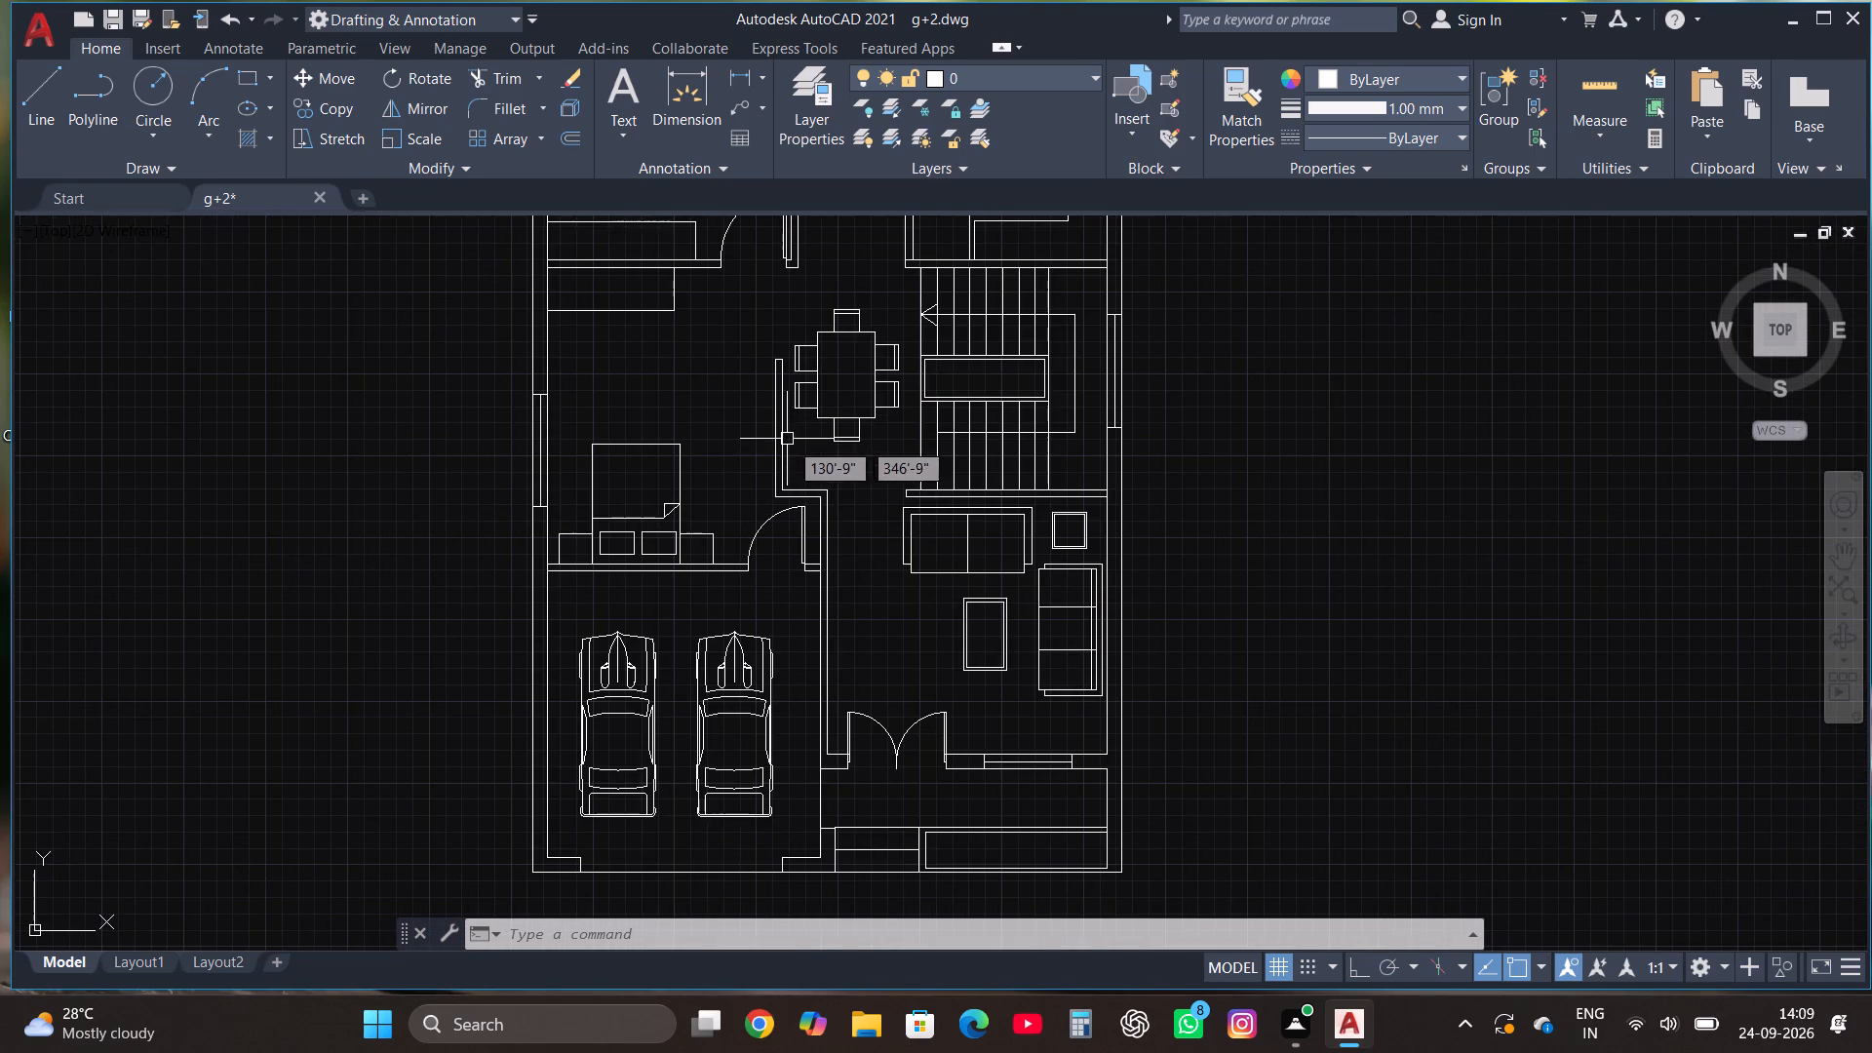
scroll(811, 514, "up", 1)
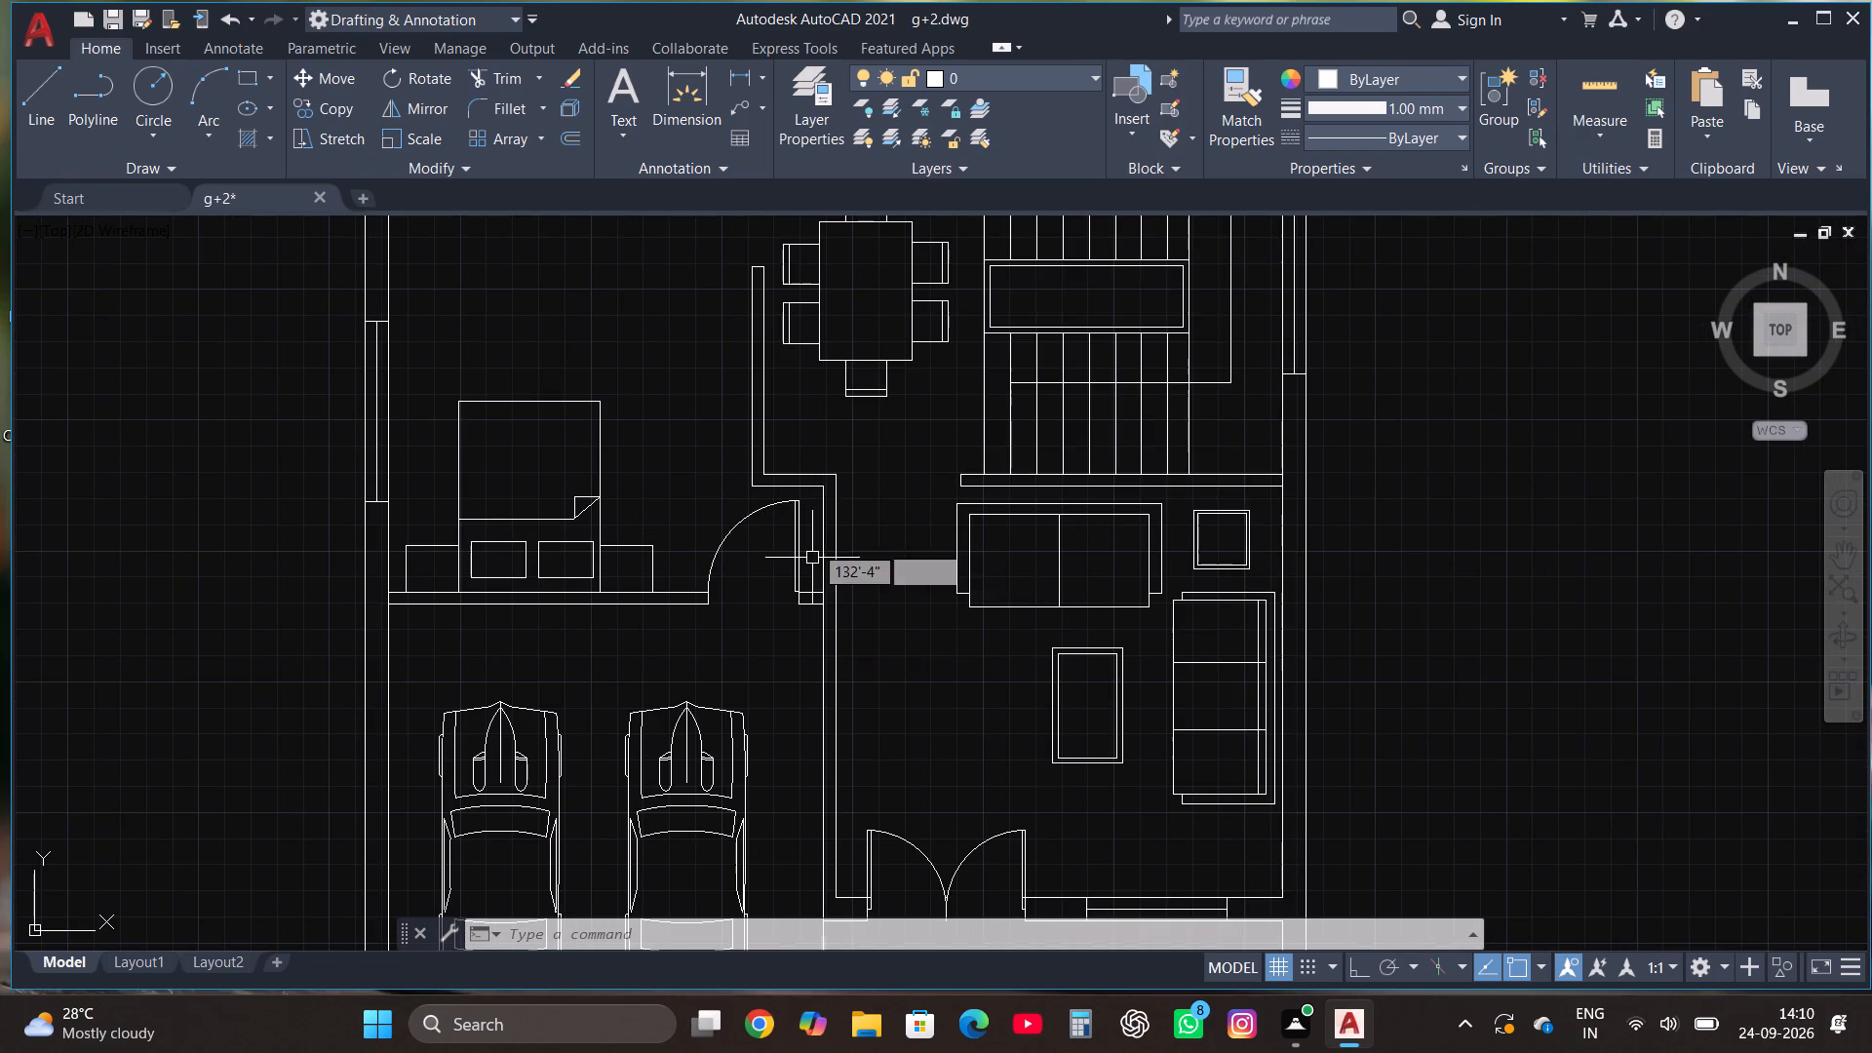
scroll(821, 515, "up", 1)
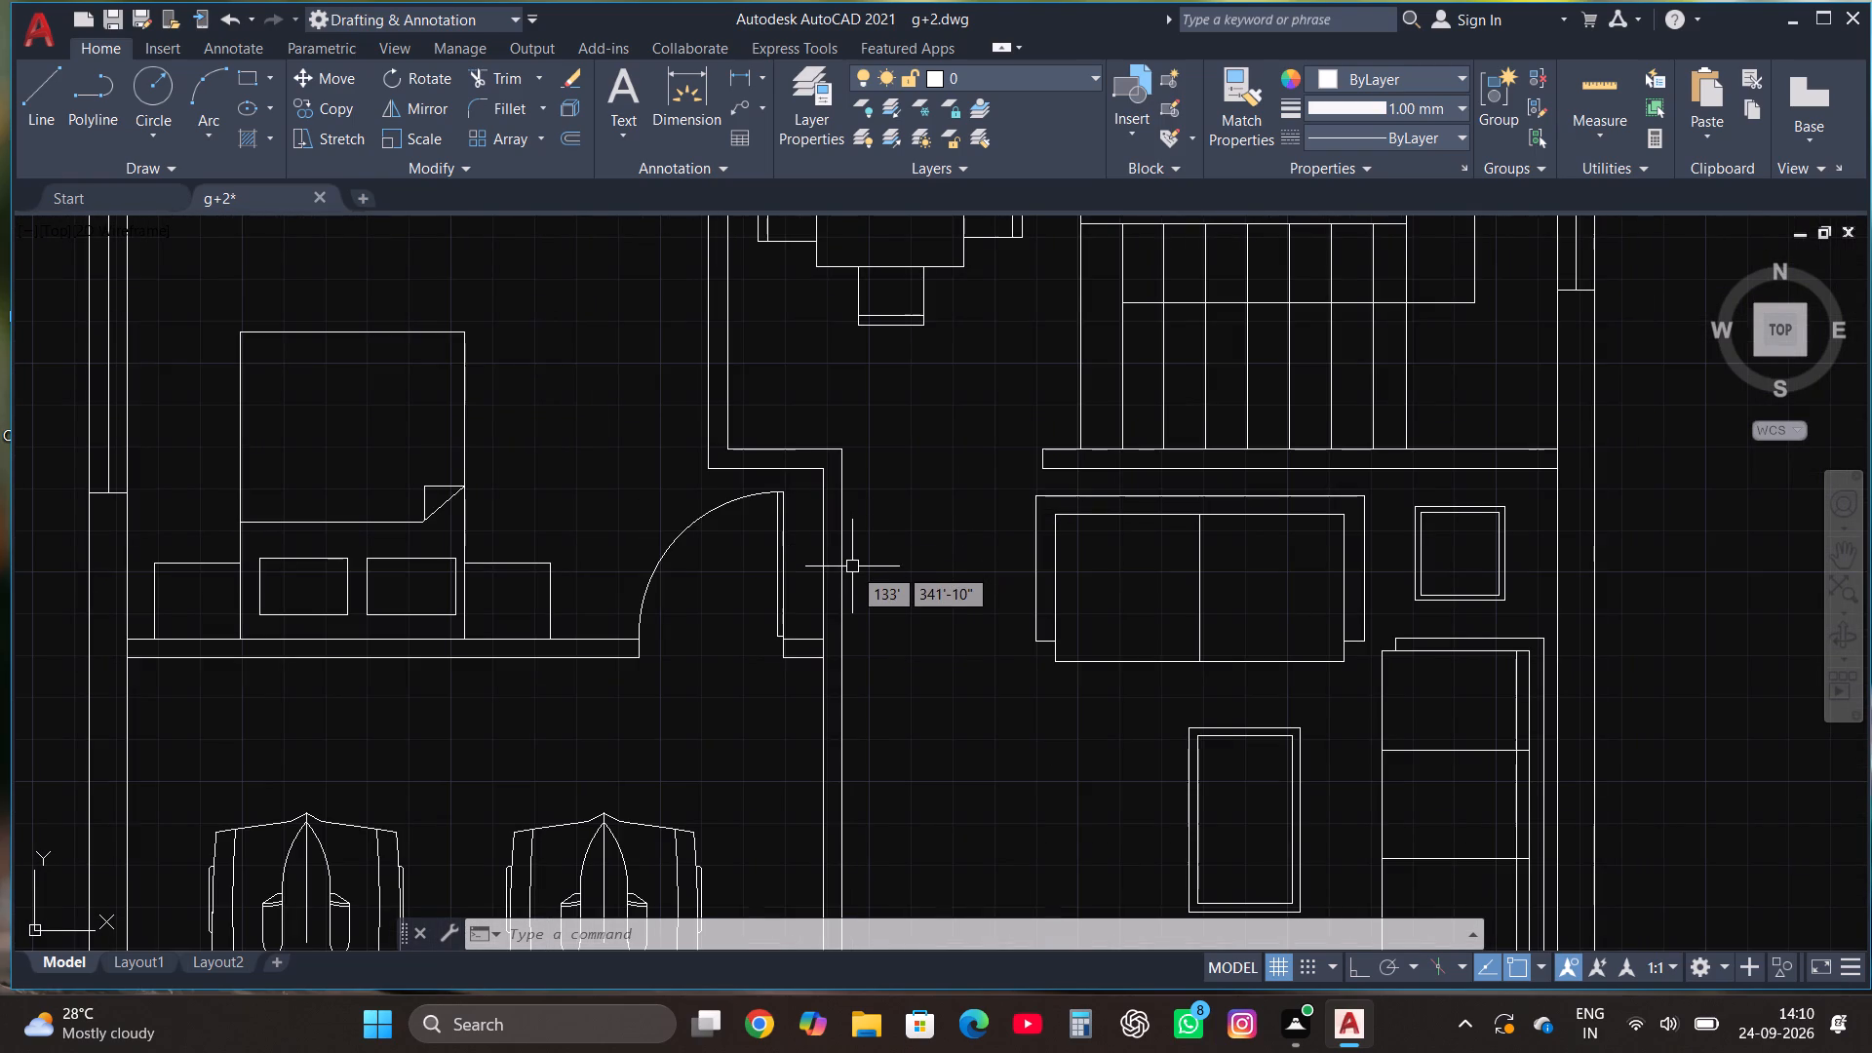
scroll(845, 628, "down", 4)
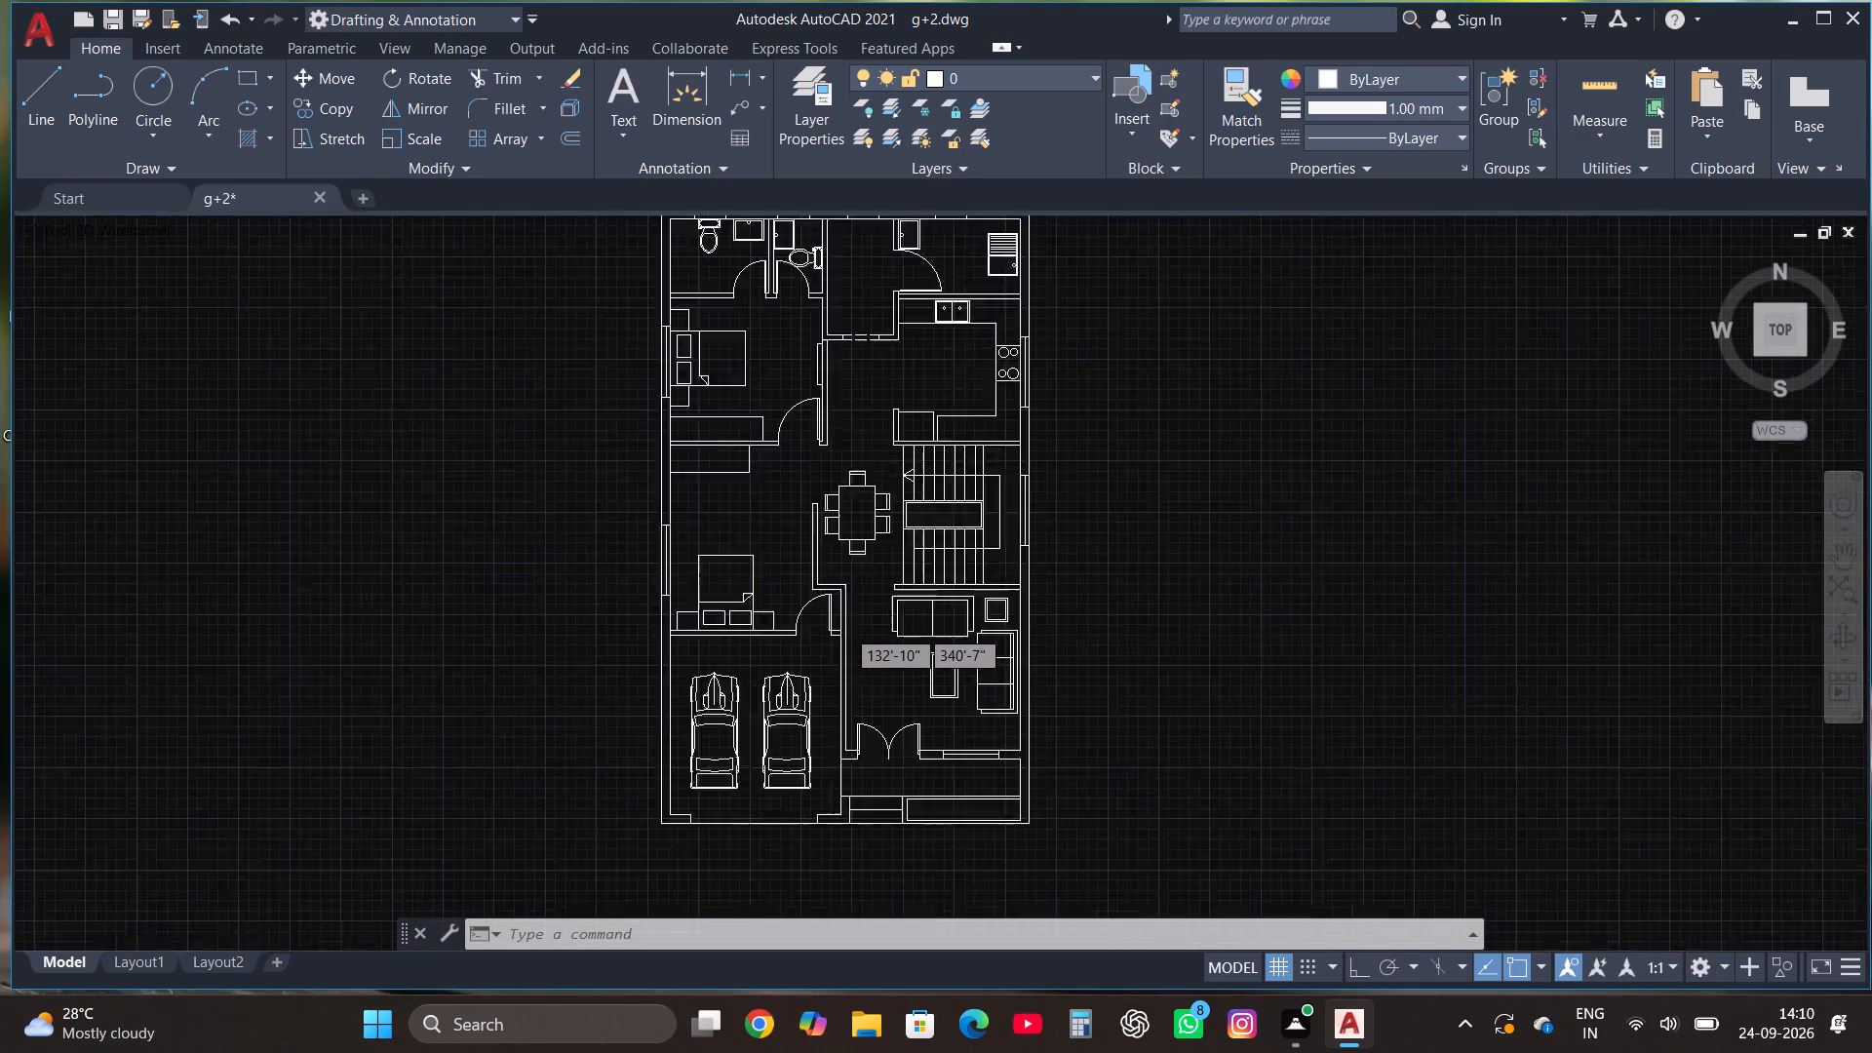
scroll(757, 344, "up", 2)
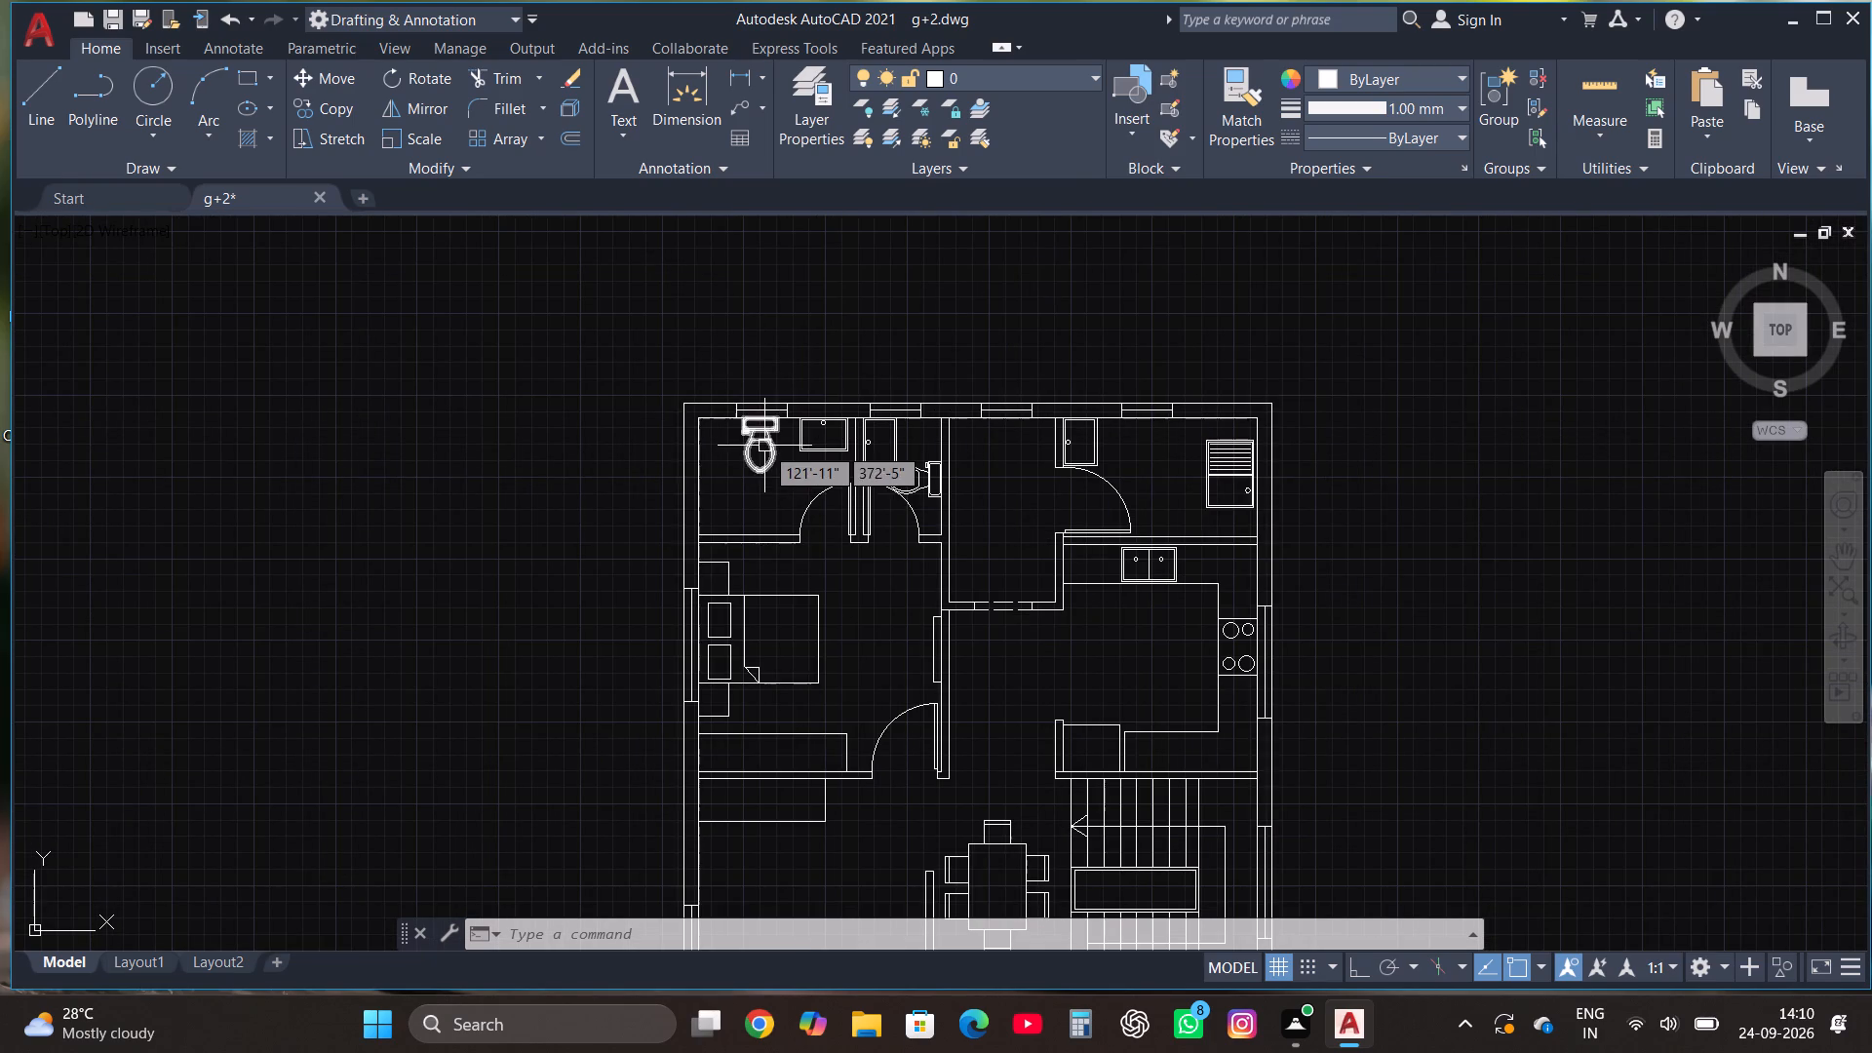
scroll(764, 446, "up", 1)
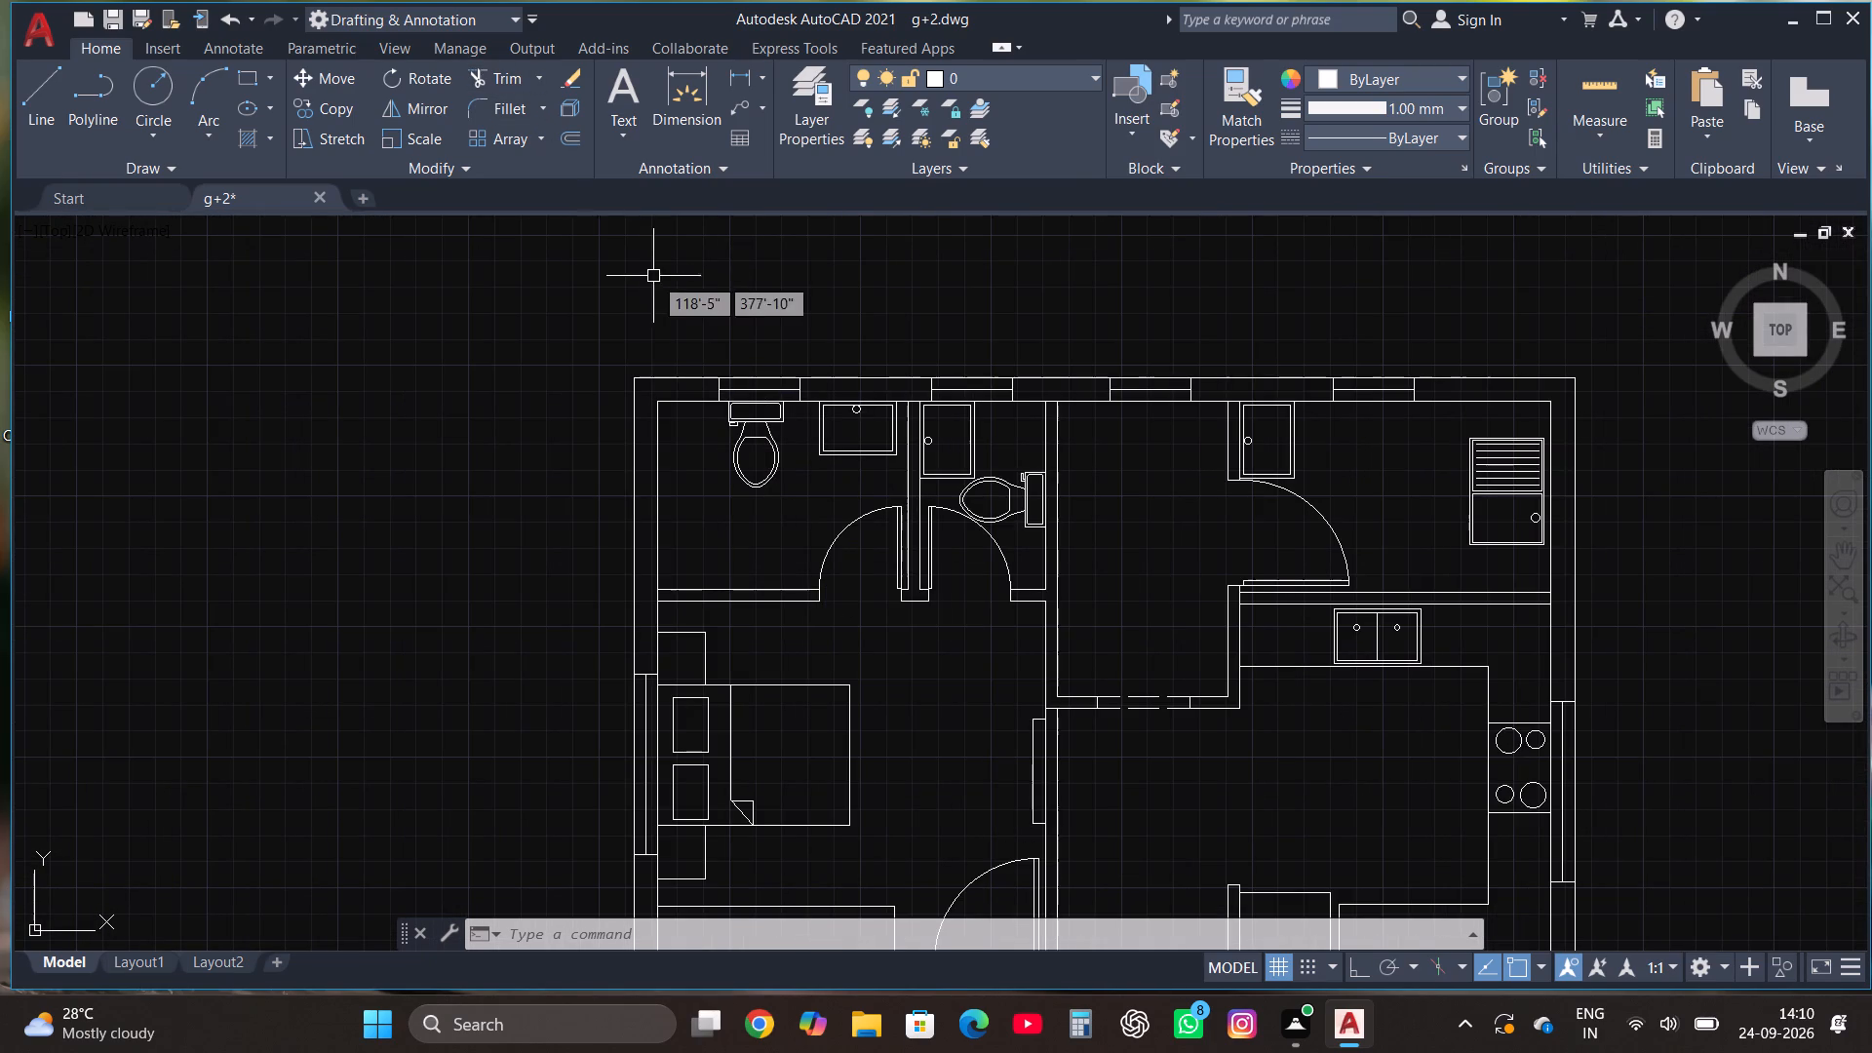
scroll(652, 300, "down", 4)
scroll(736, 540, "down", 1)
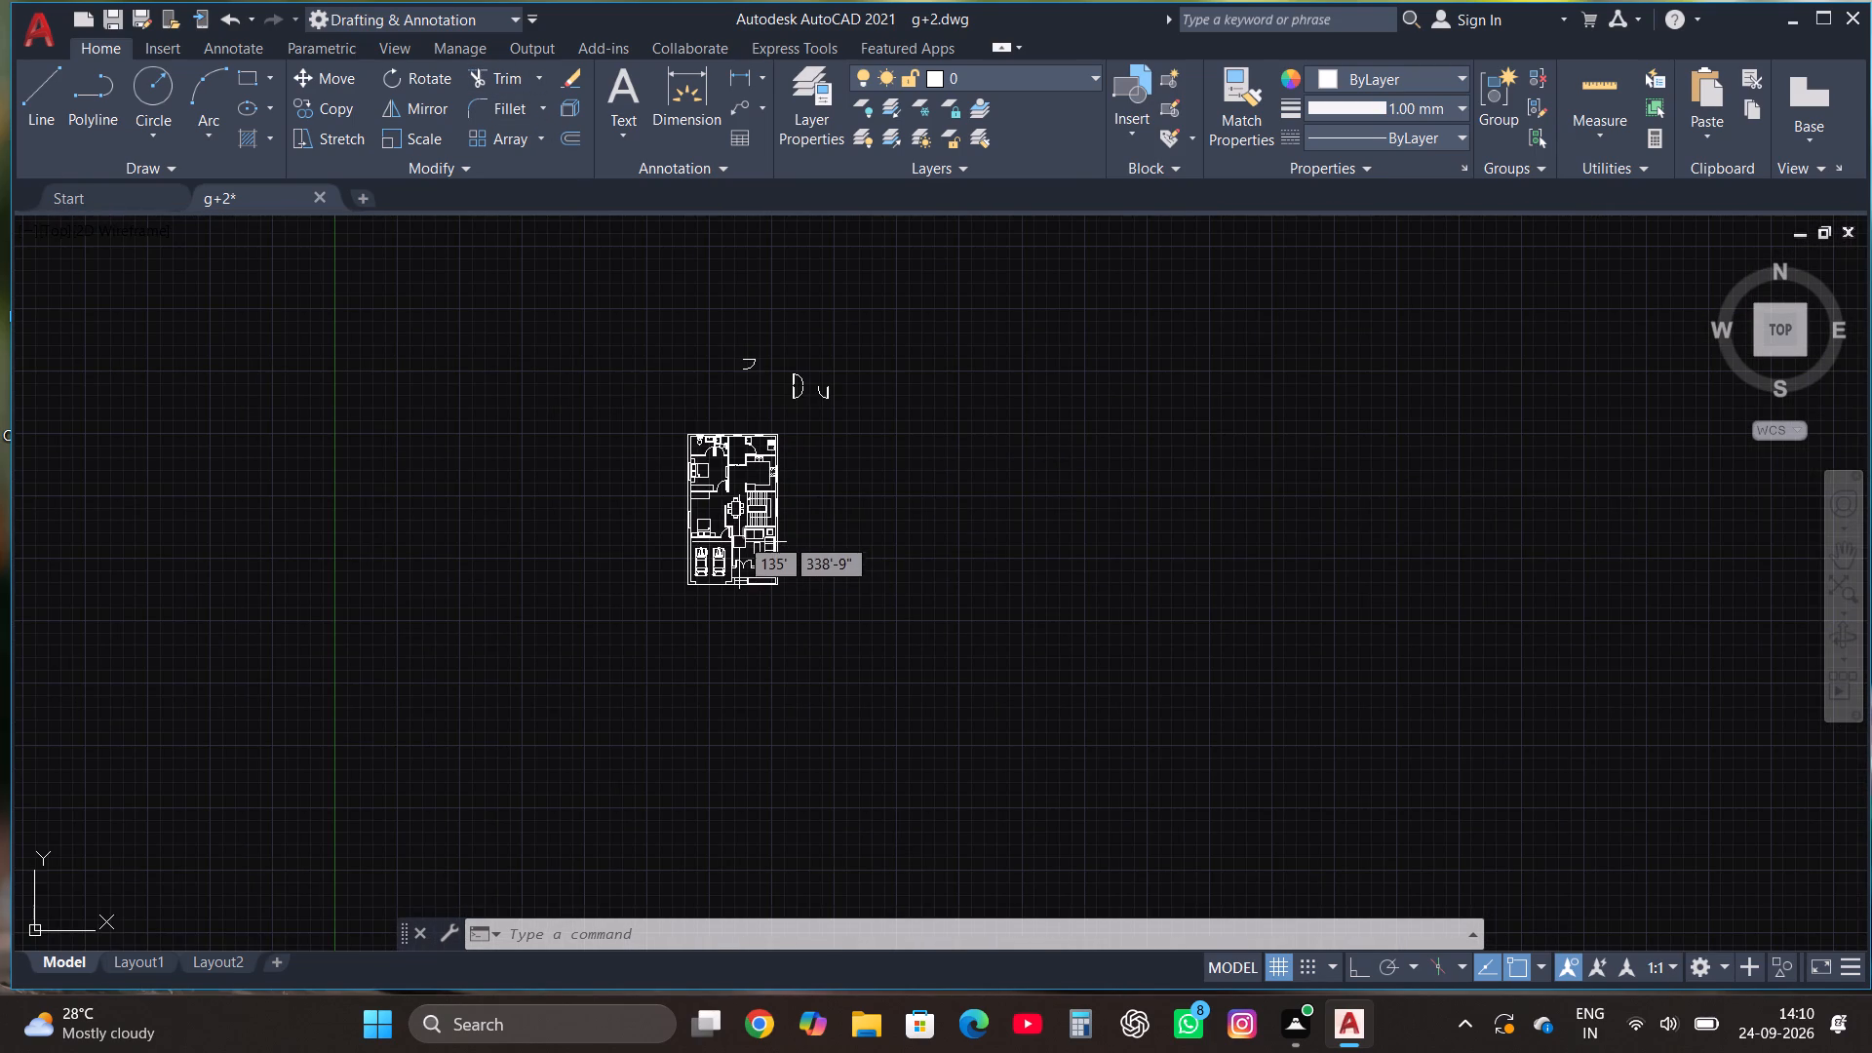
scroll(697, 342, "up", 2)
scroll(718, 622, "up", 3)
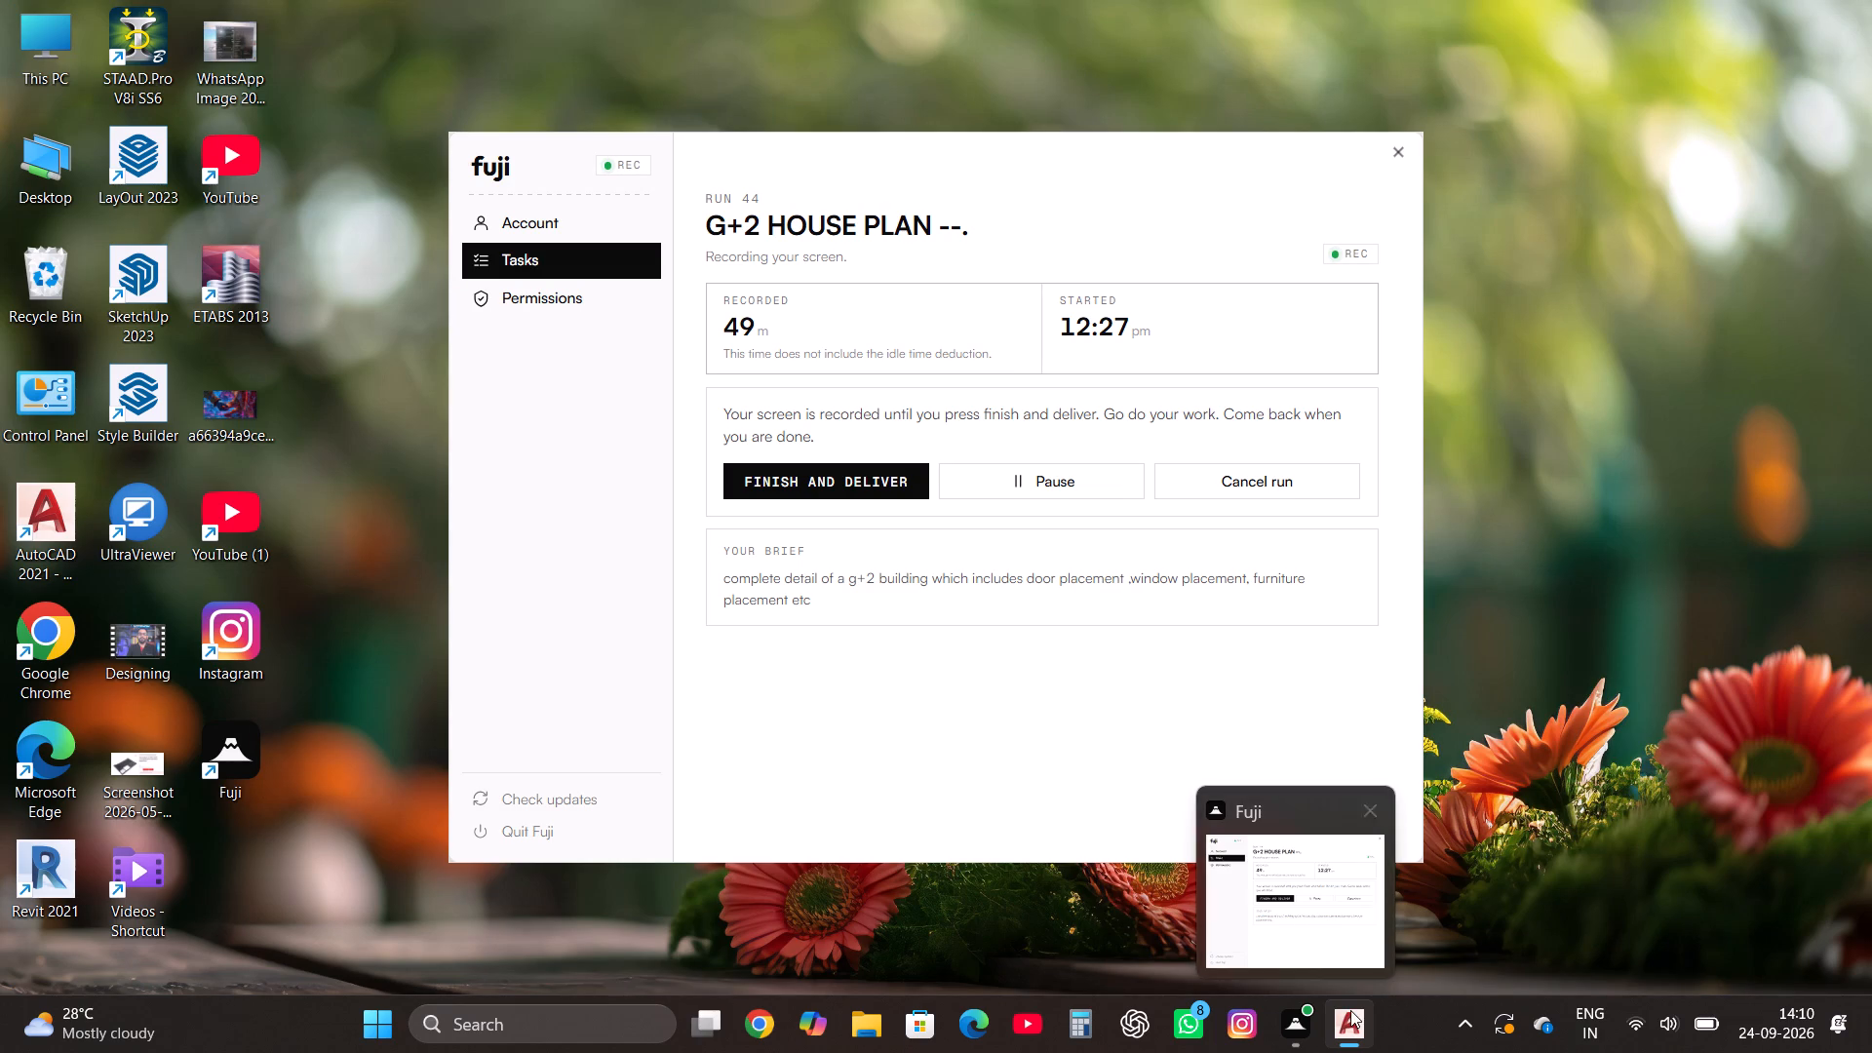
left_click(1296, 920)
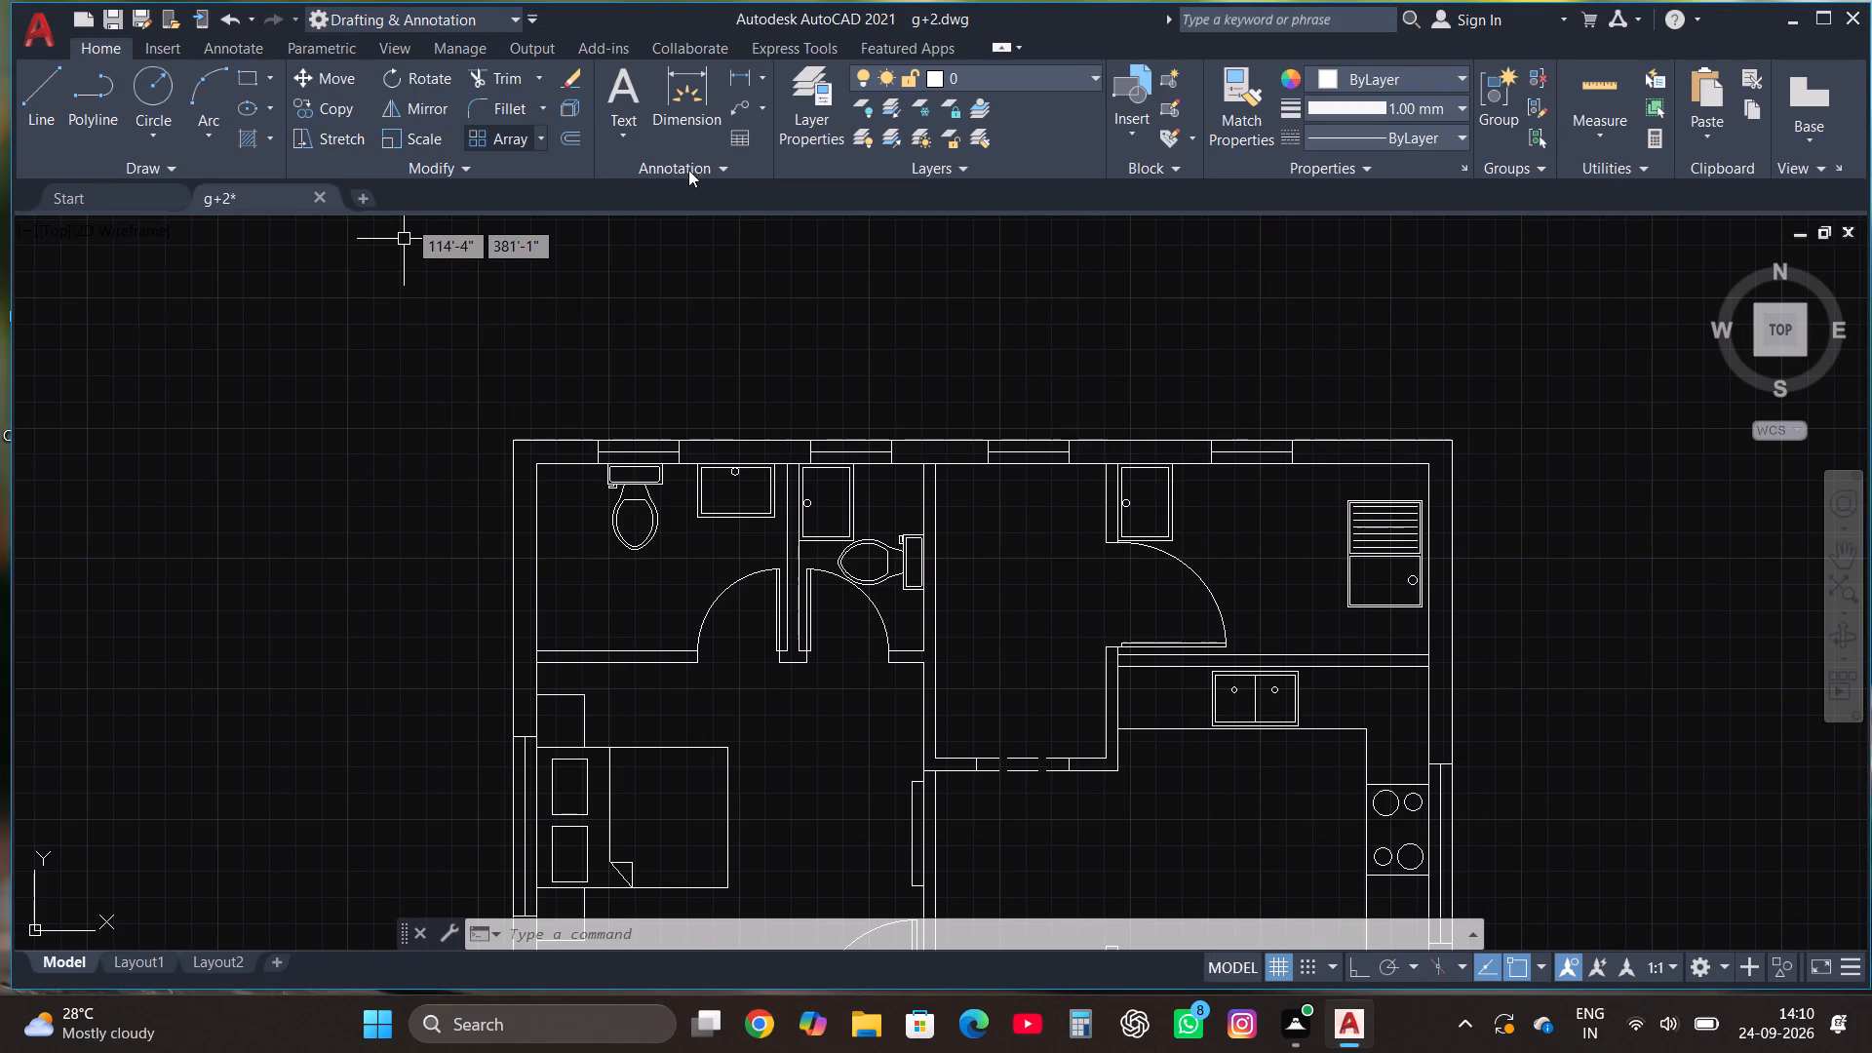
Add a multiline text label reading TOILET in the first bathroom, below the WC.
left_click(624, 92)
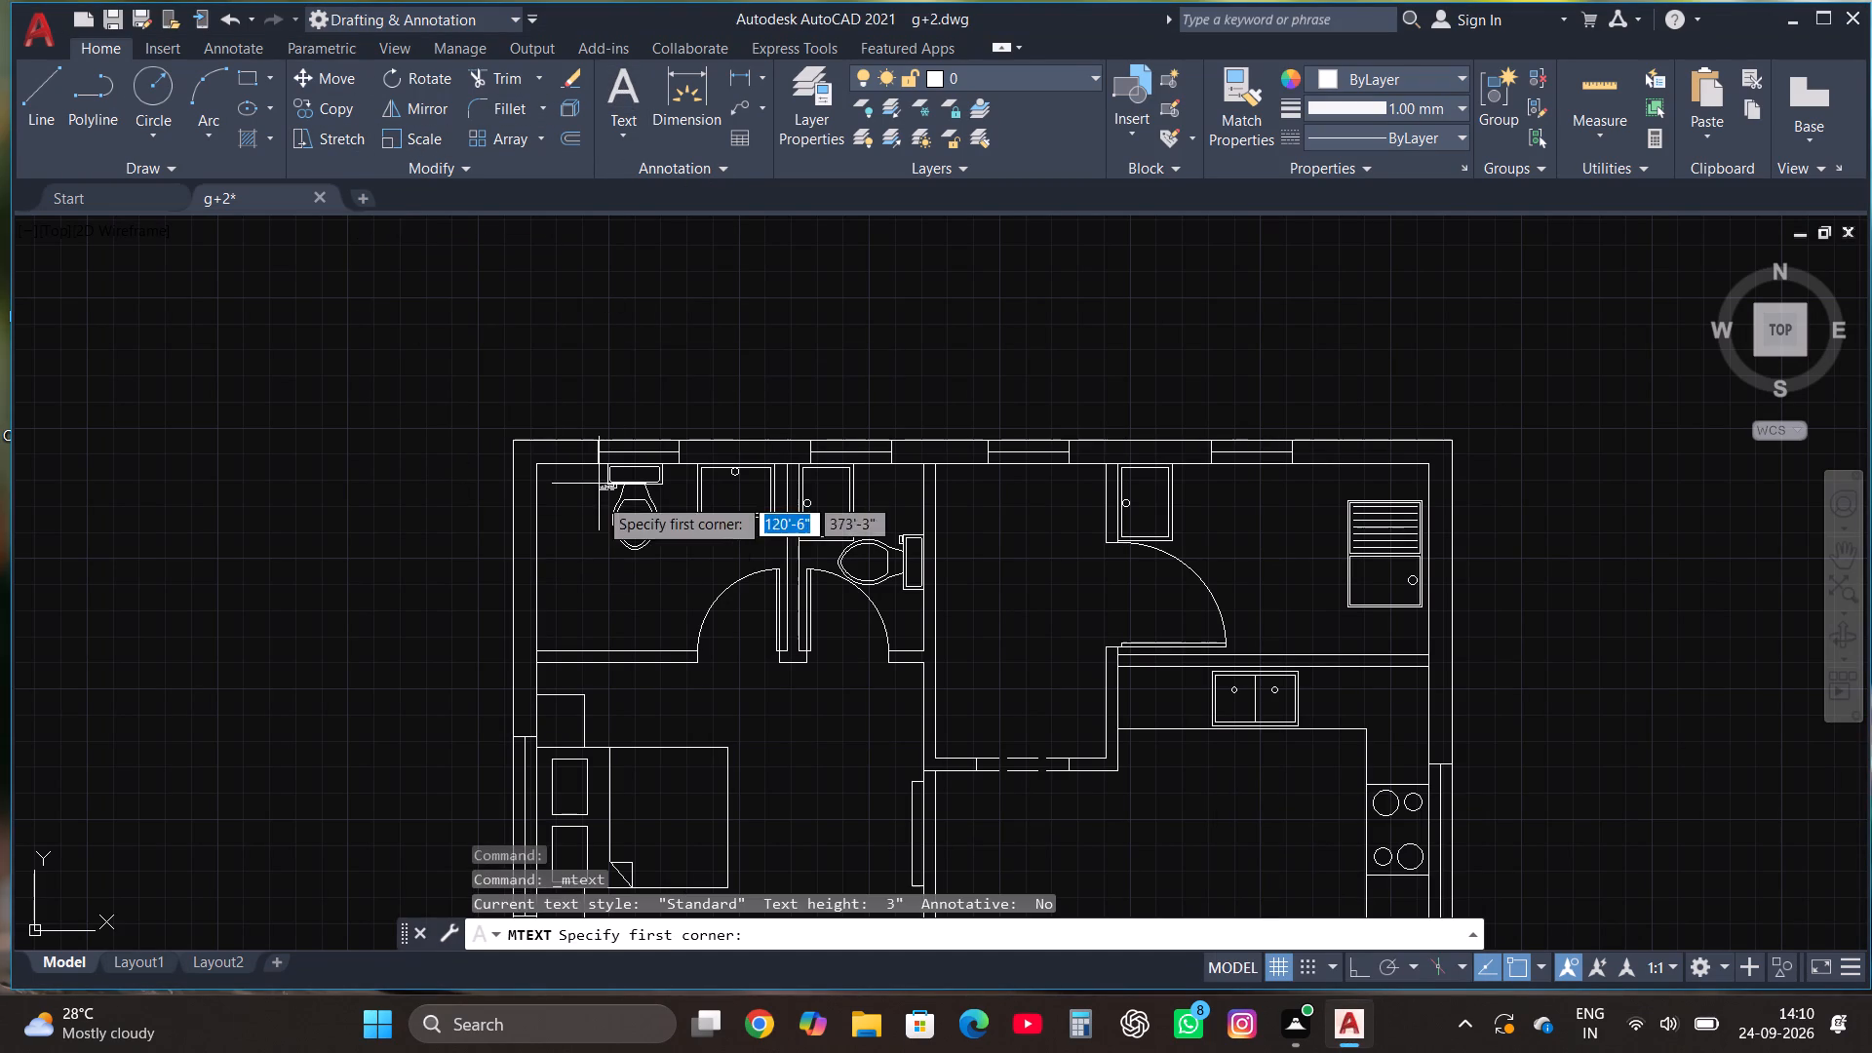
left_click(565, 607)
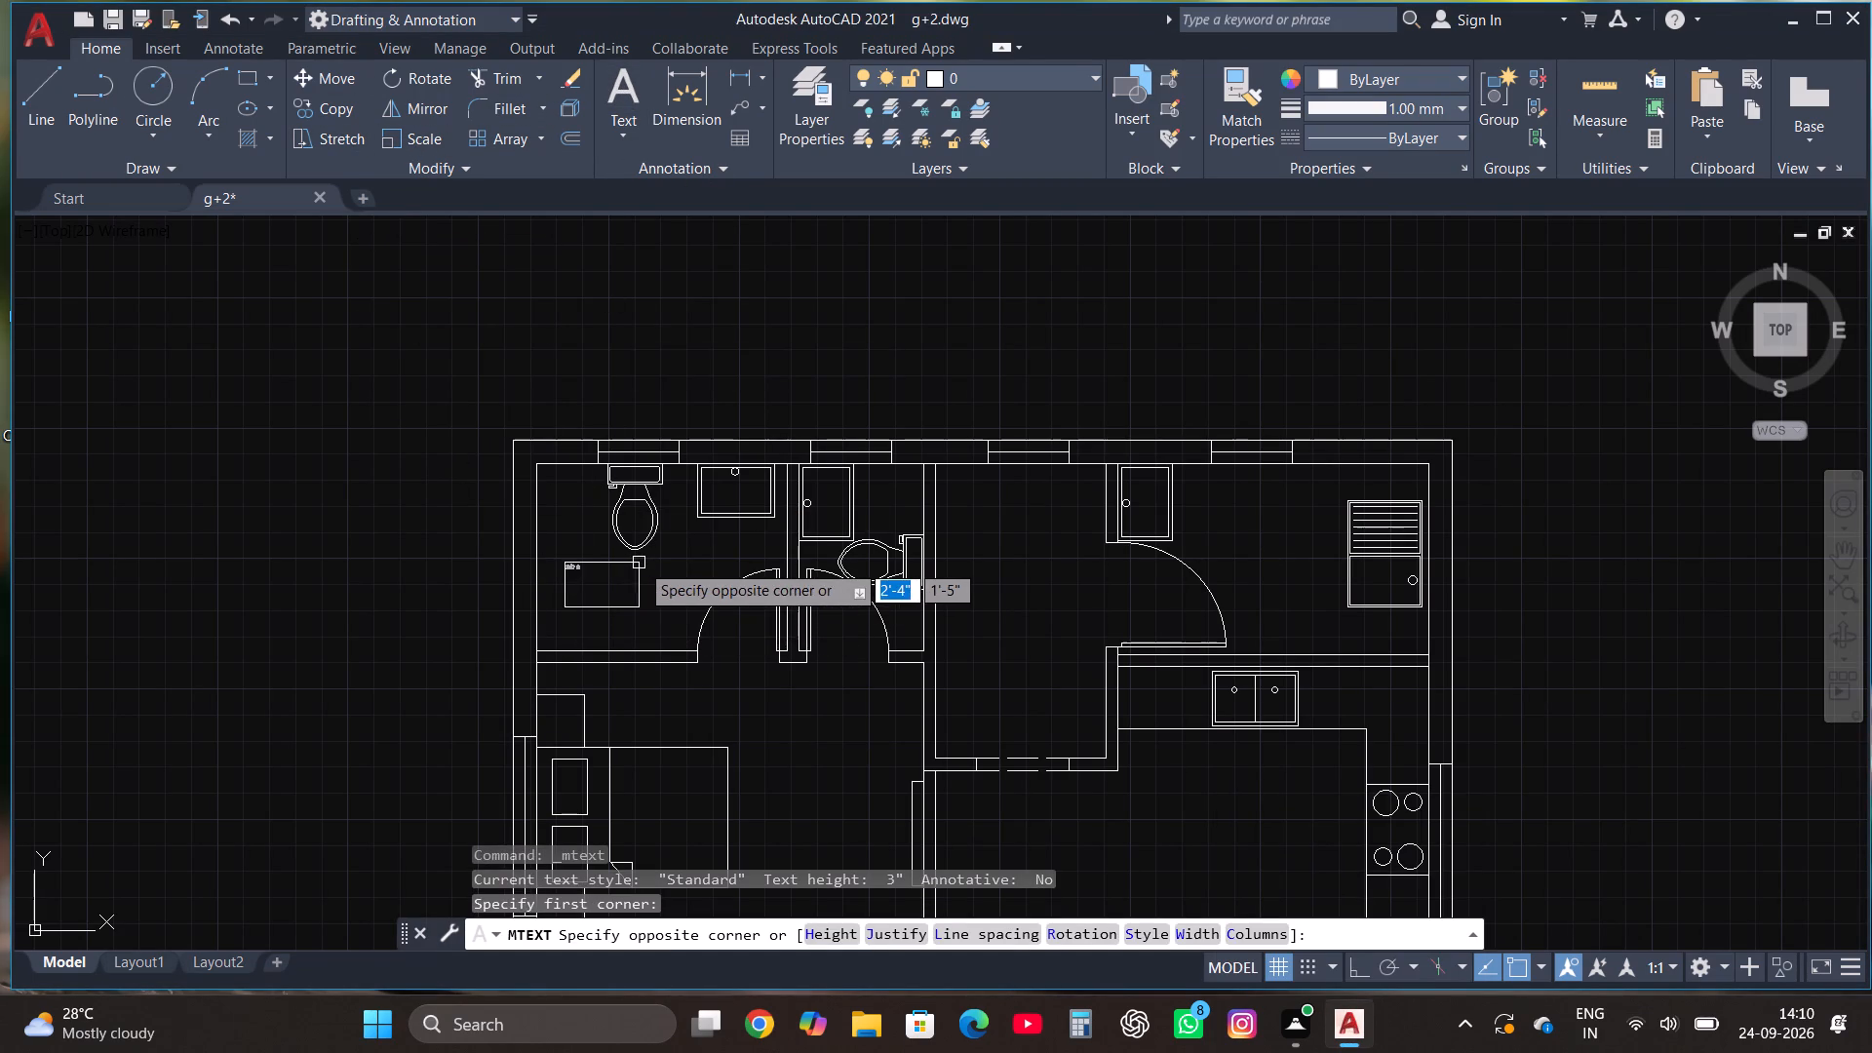
left_click(642, 563)
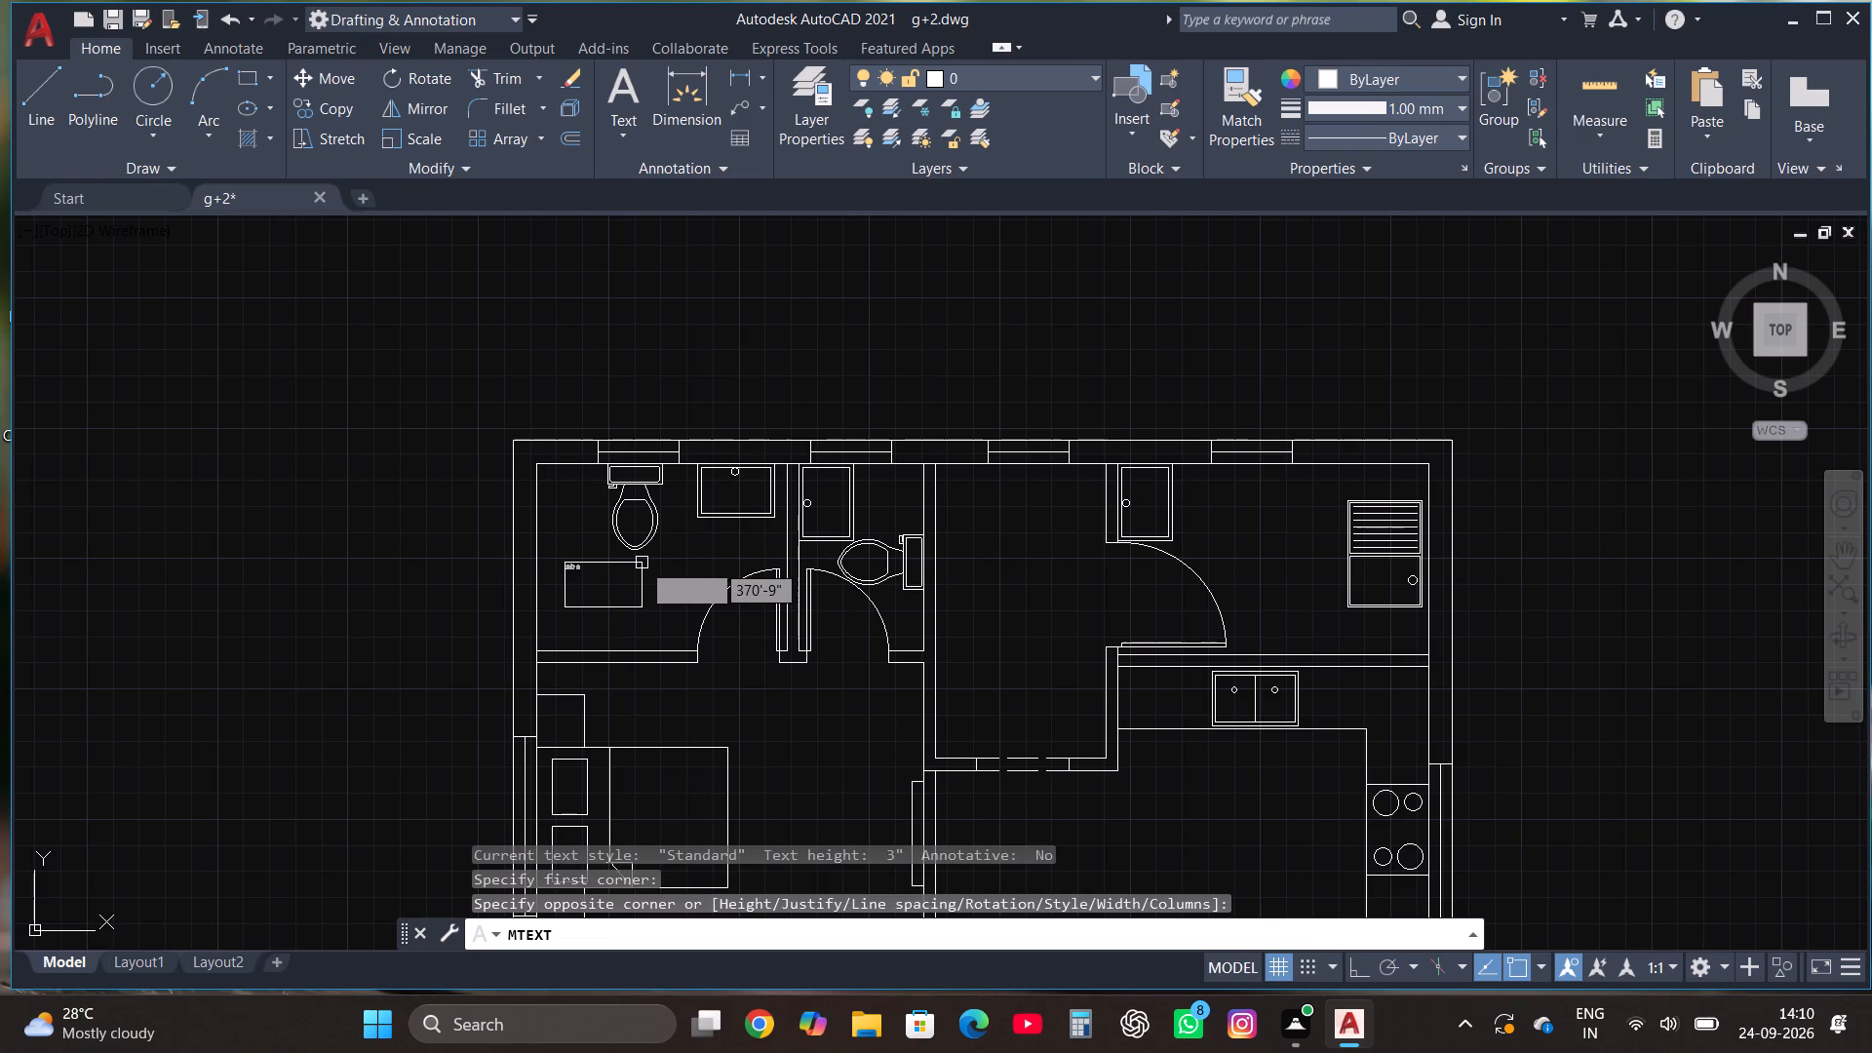
type("toilet")
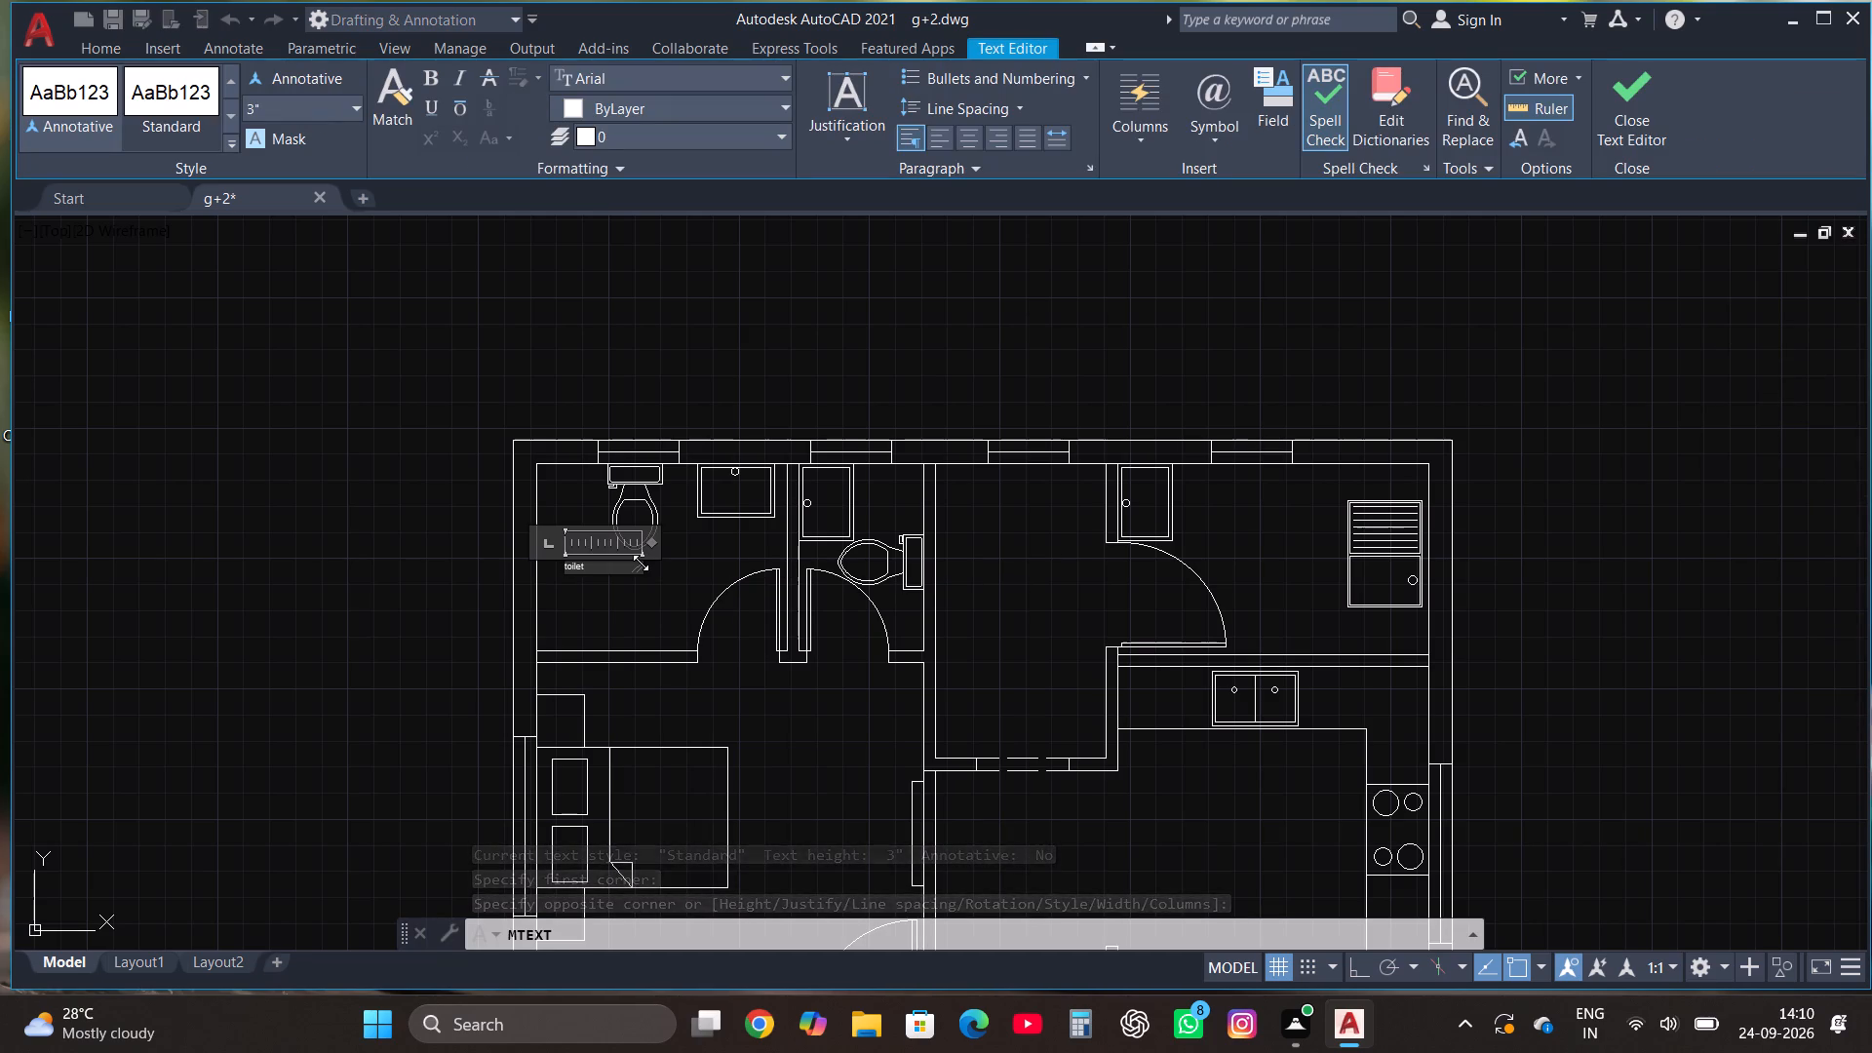
key("BackSpace")
key("BackSpace")
key("BackSpace")
key("BackSpace")
key("BackSpace")
key("BackSpace")
key("BackSpace")
key("BackSpace")
key("BackSpace")
key("BackSpace")
key("BackSpace")
key("BackSpace")
key("BackSpace")
key("BackSpace")
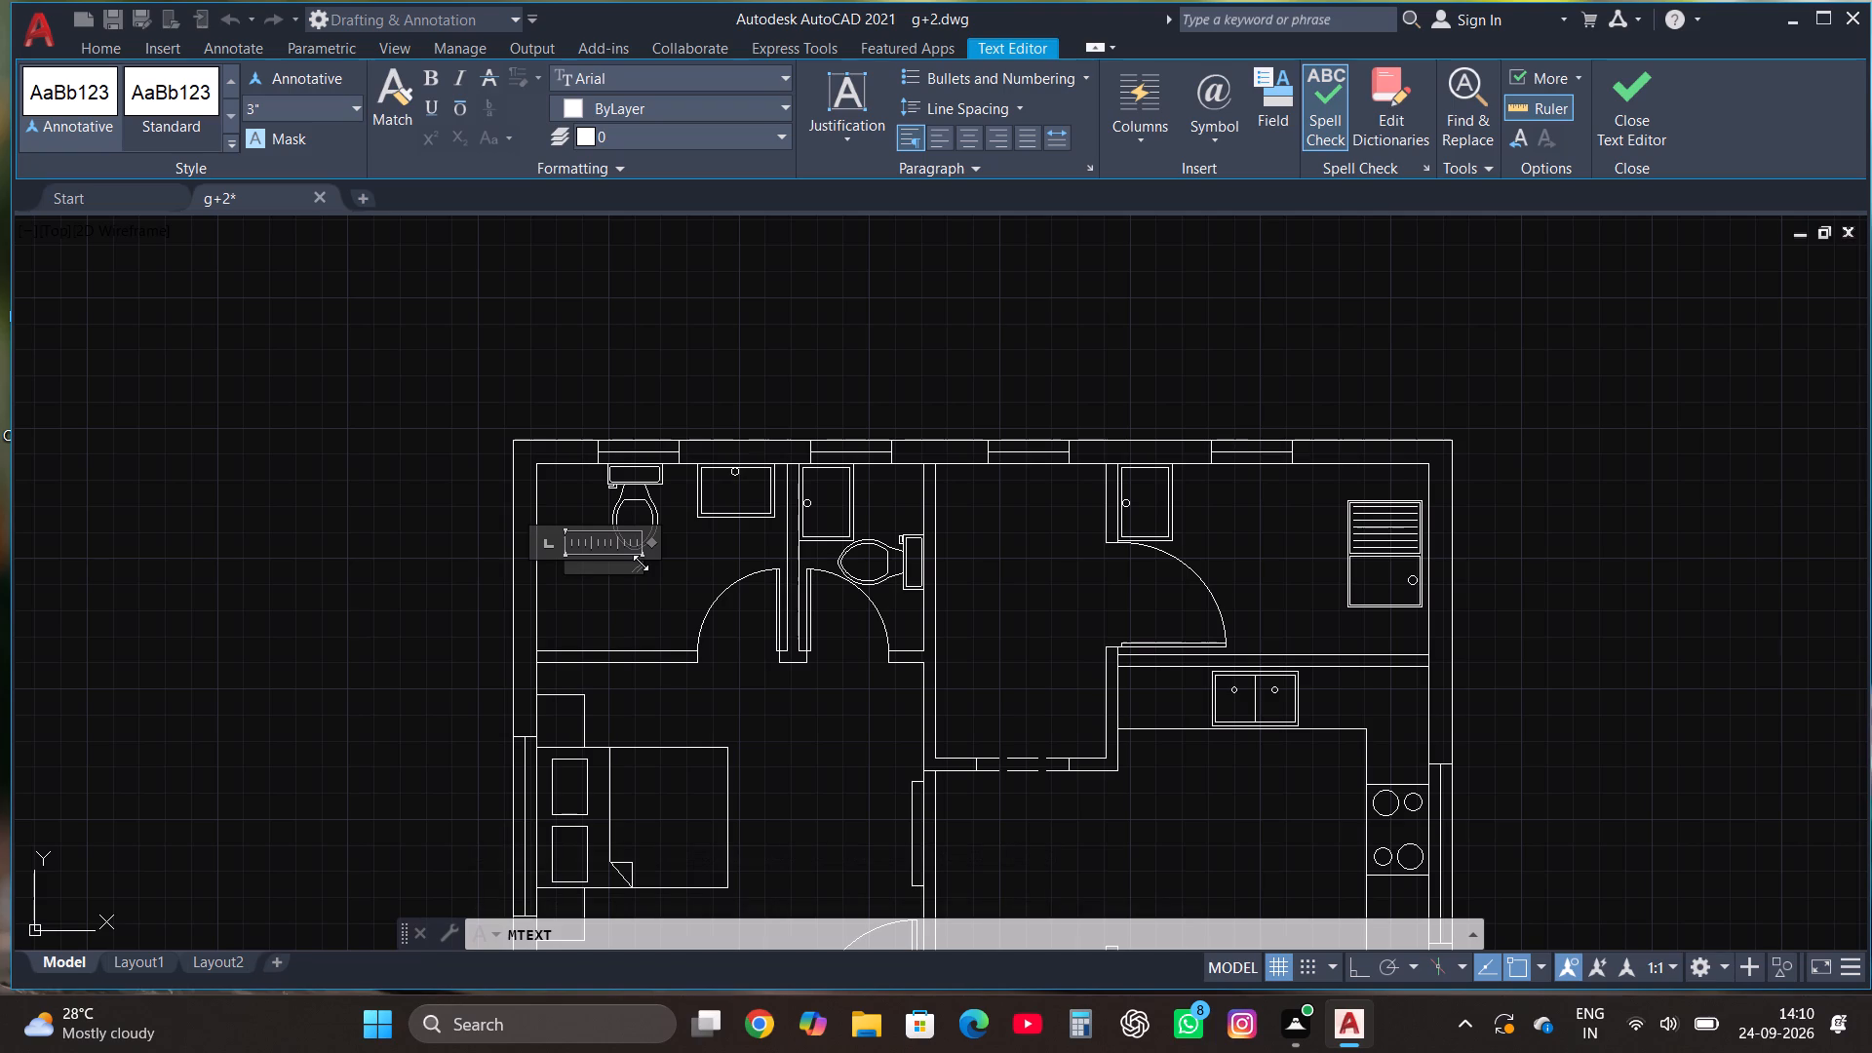
type("TOILET")
key("Return")
key("BackSpace")
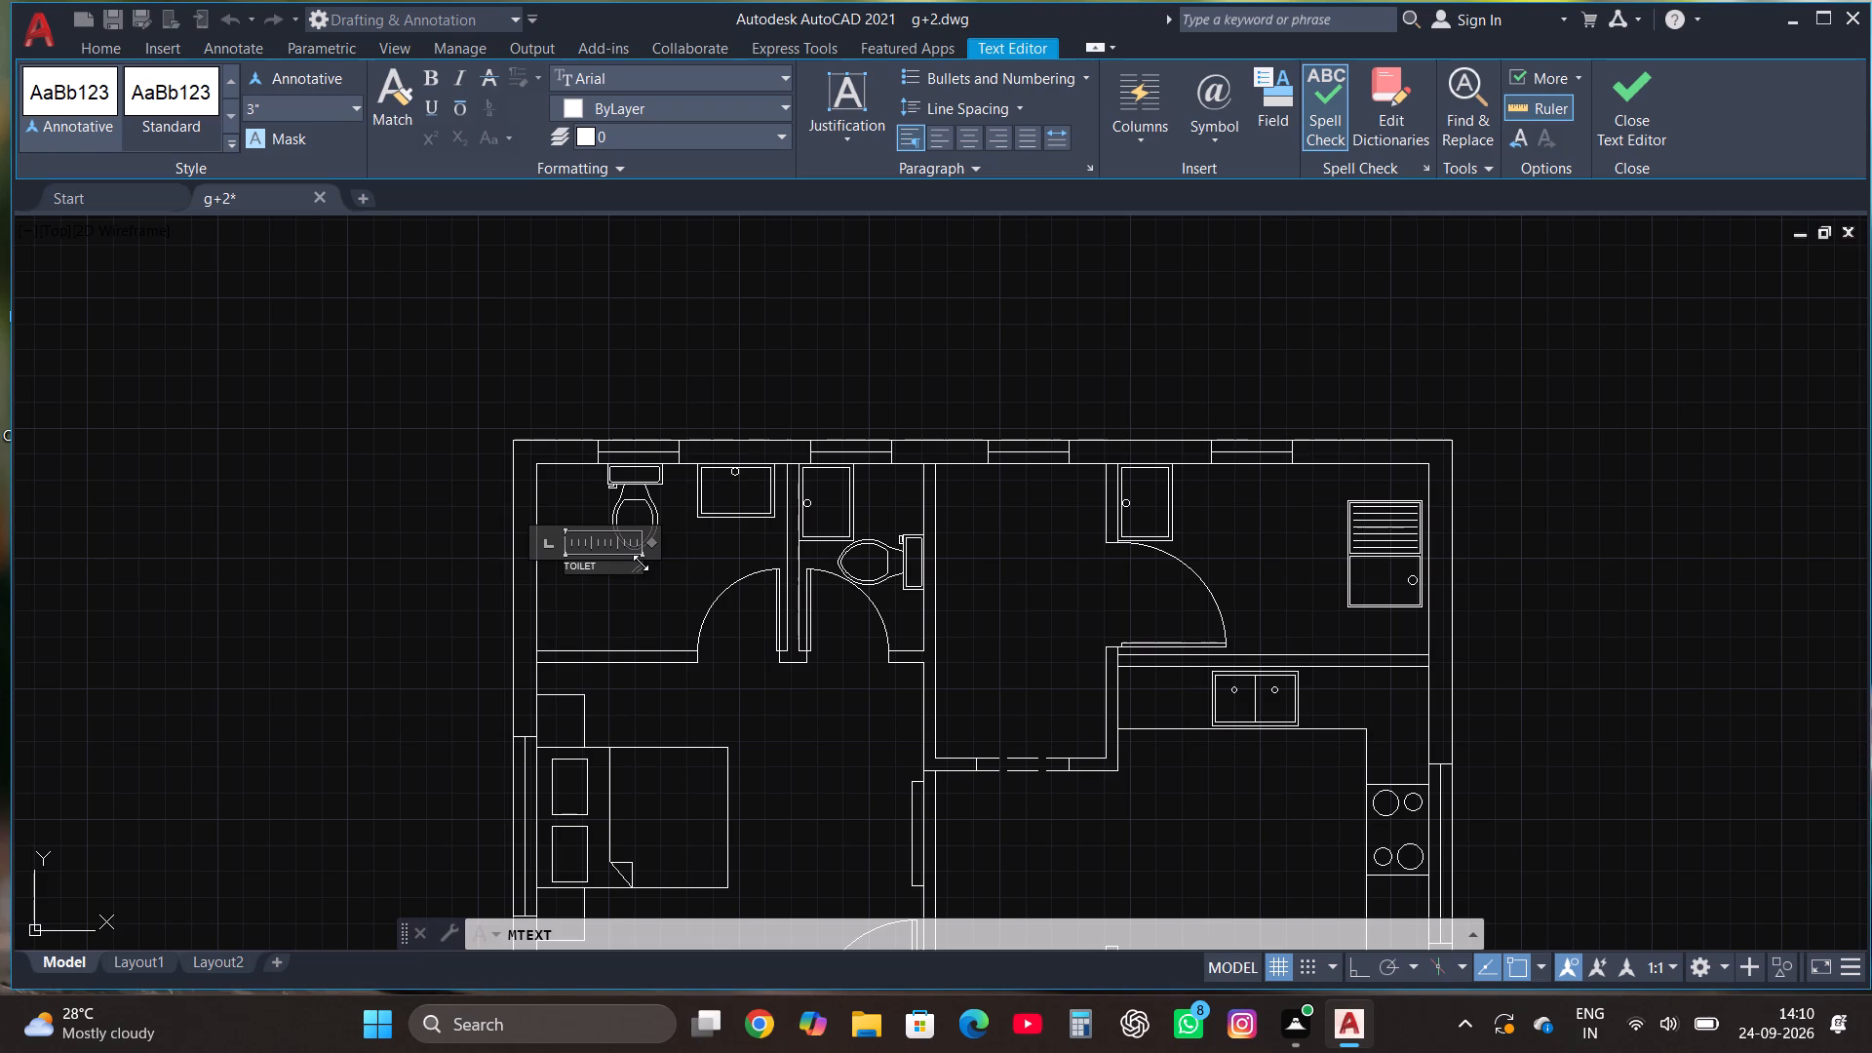
left_click(1649, 81)
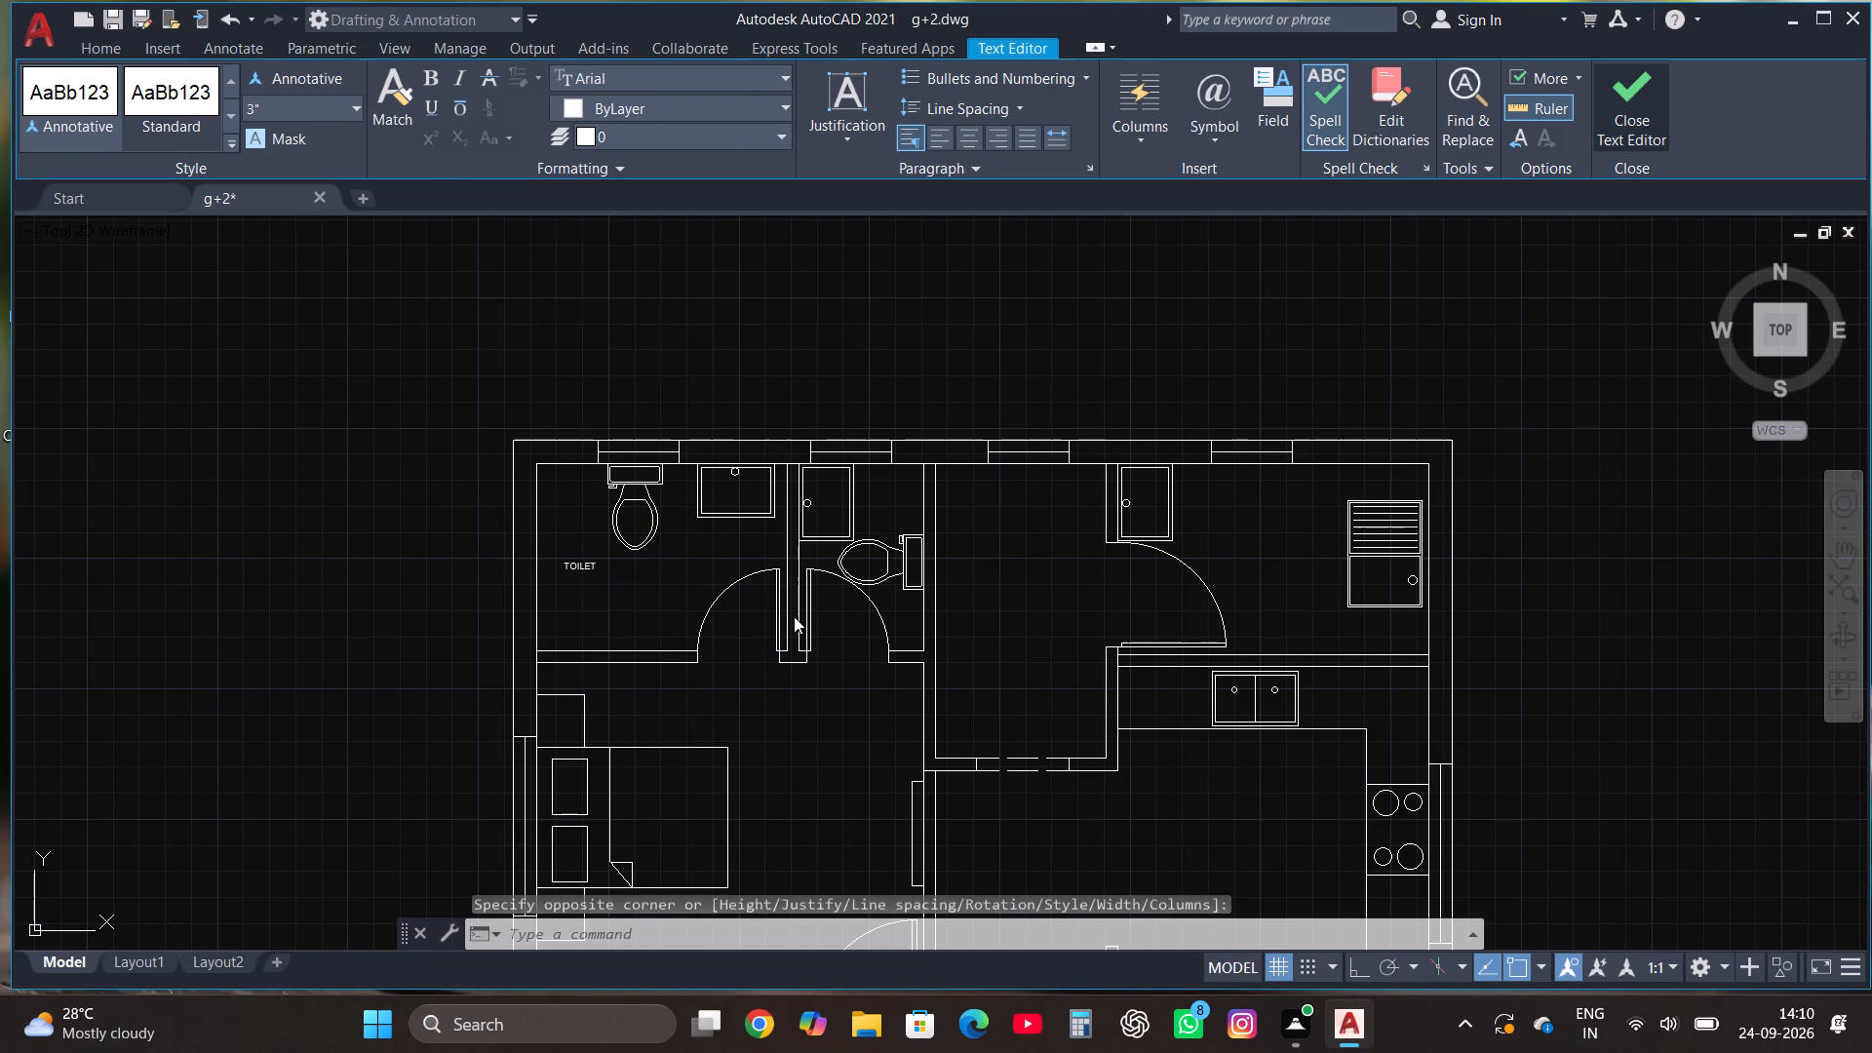
Scale the TOILET label up by a factor of about 4, using a base point on the text.
left_click(577, 575)
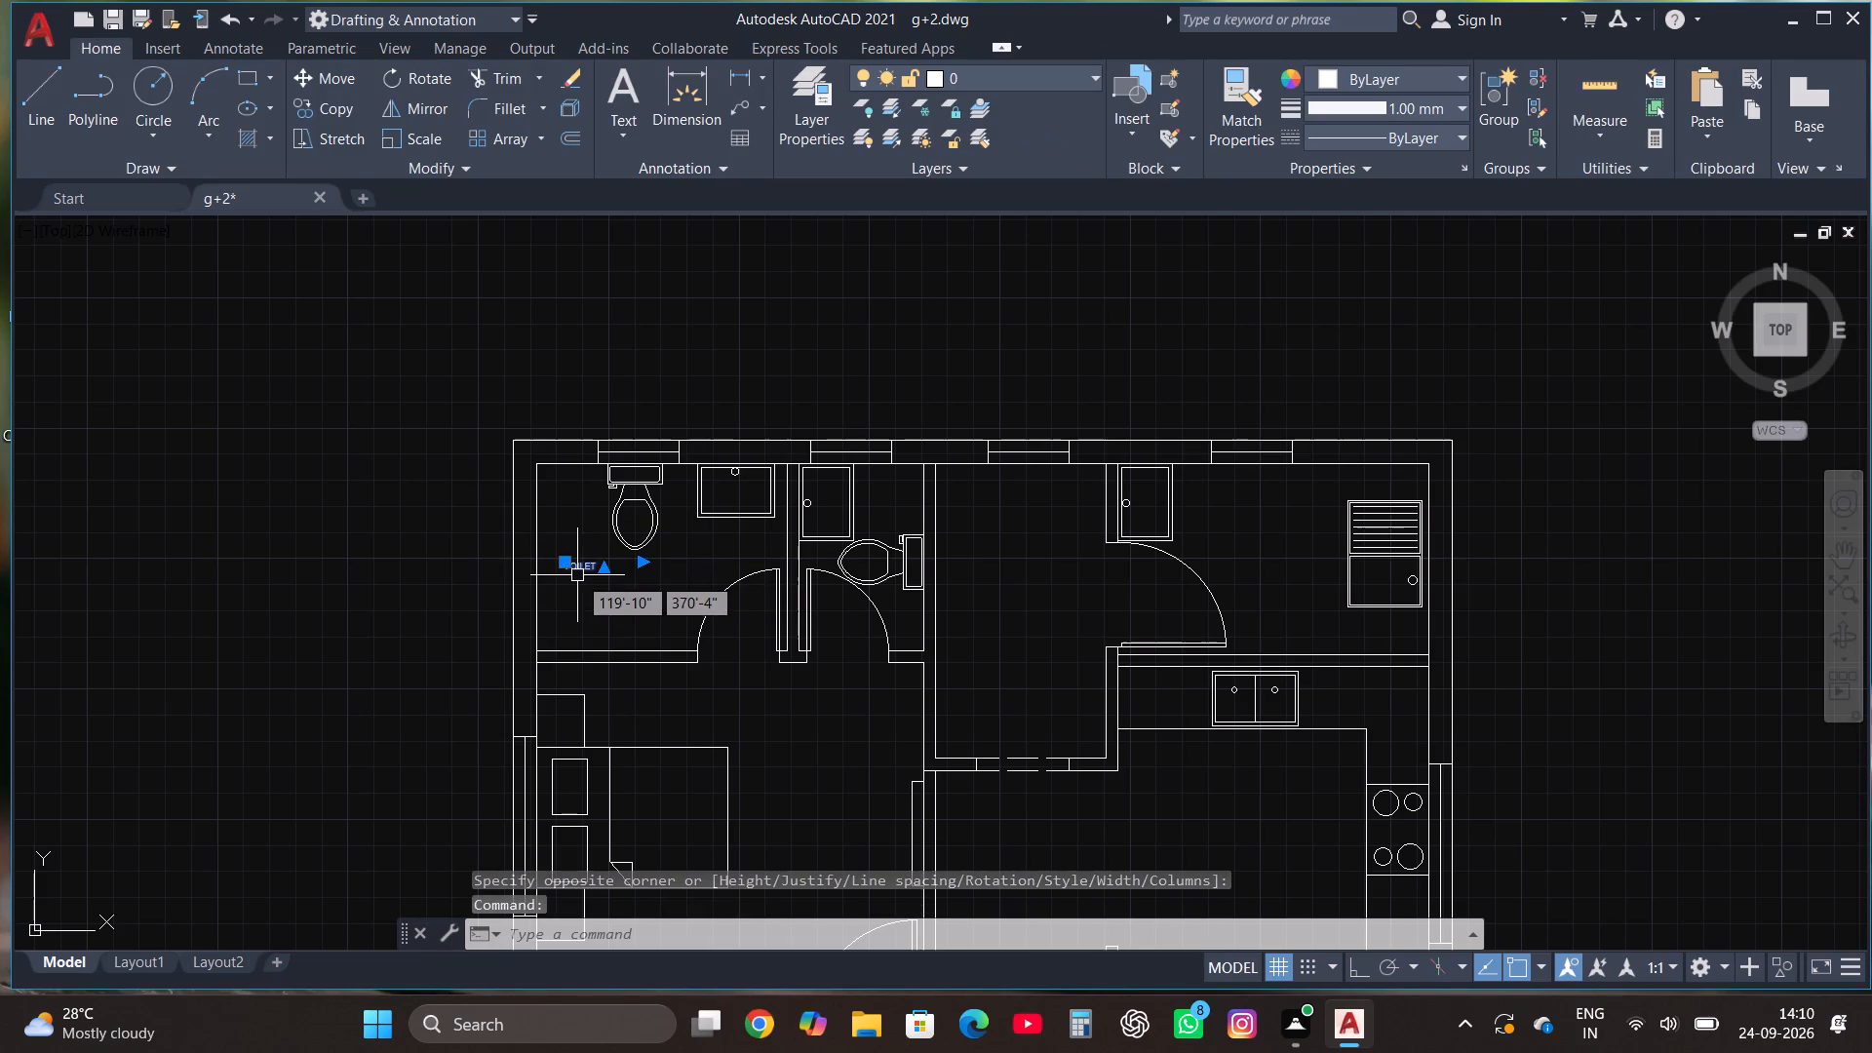
left_click(420, 134)
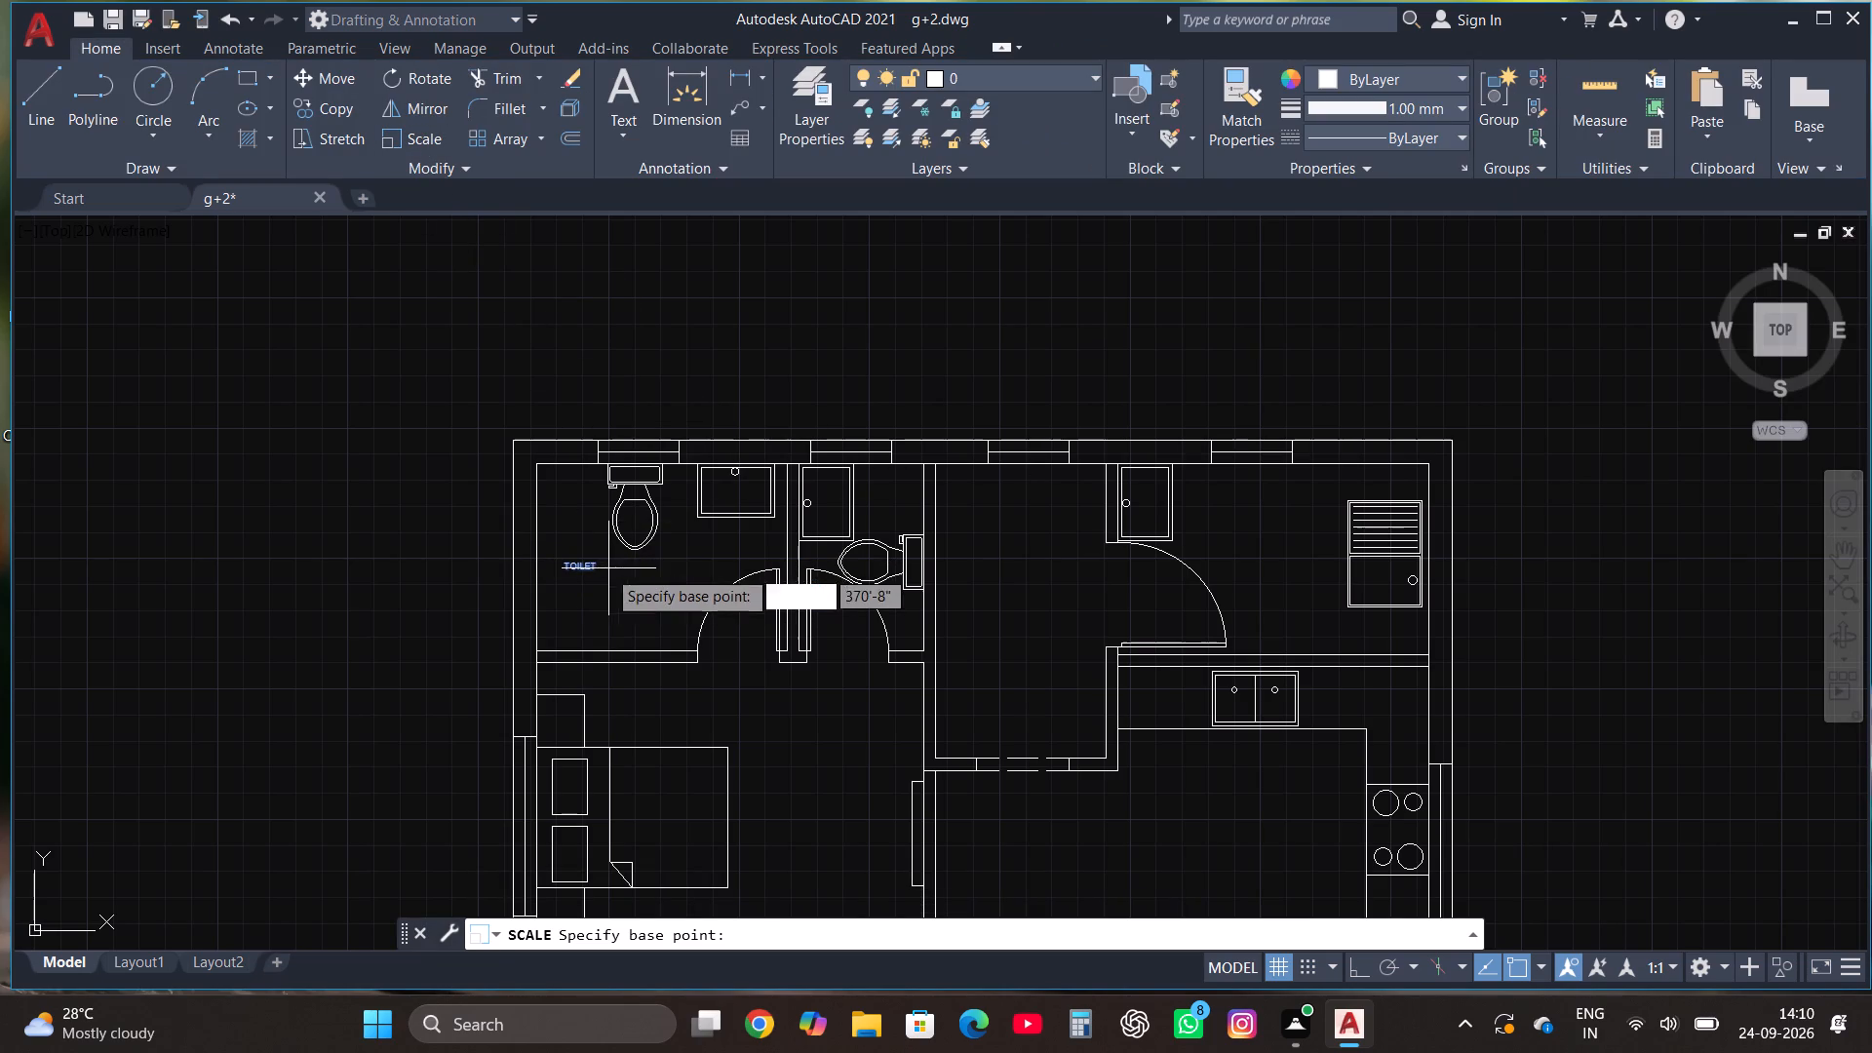
left_click(585, 569)
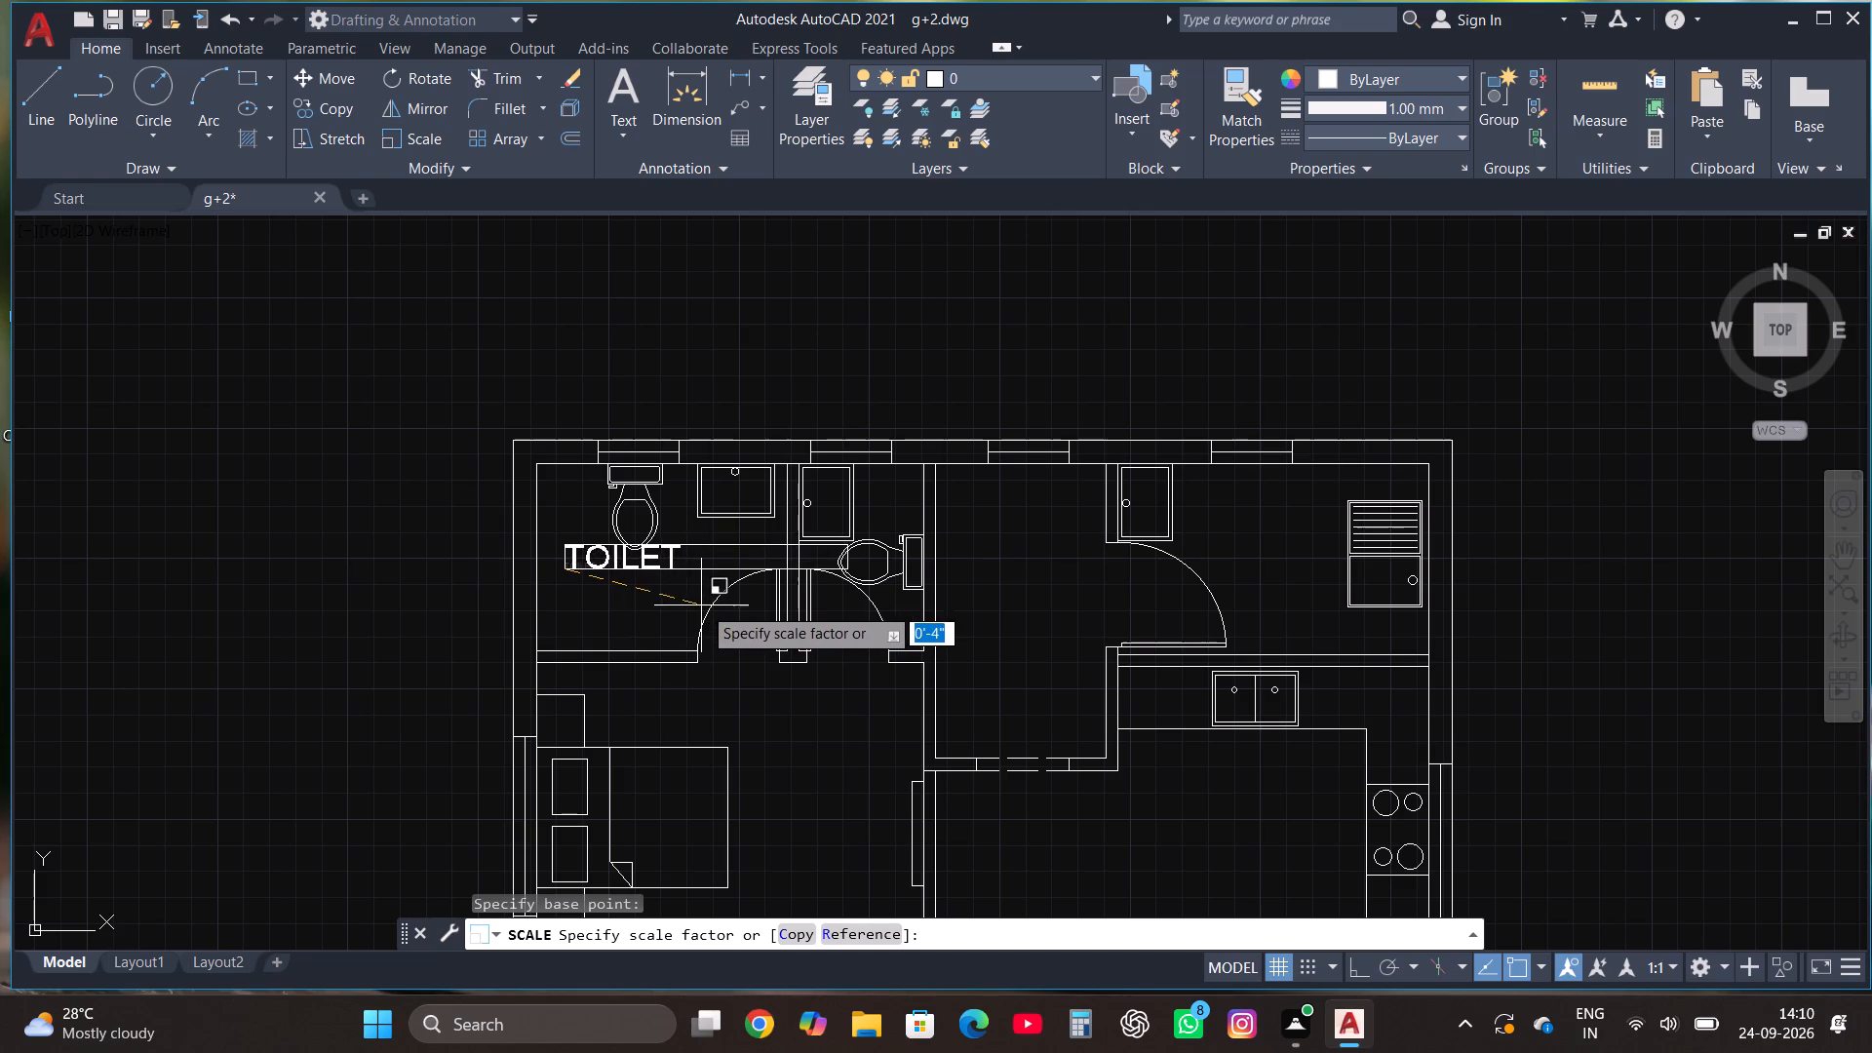
left_click(702, 604)
Move the enlarged TOILET label slightly down so it sits clear of the WC in the first bathroom.
left_click(647, 557)
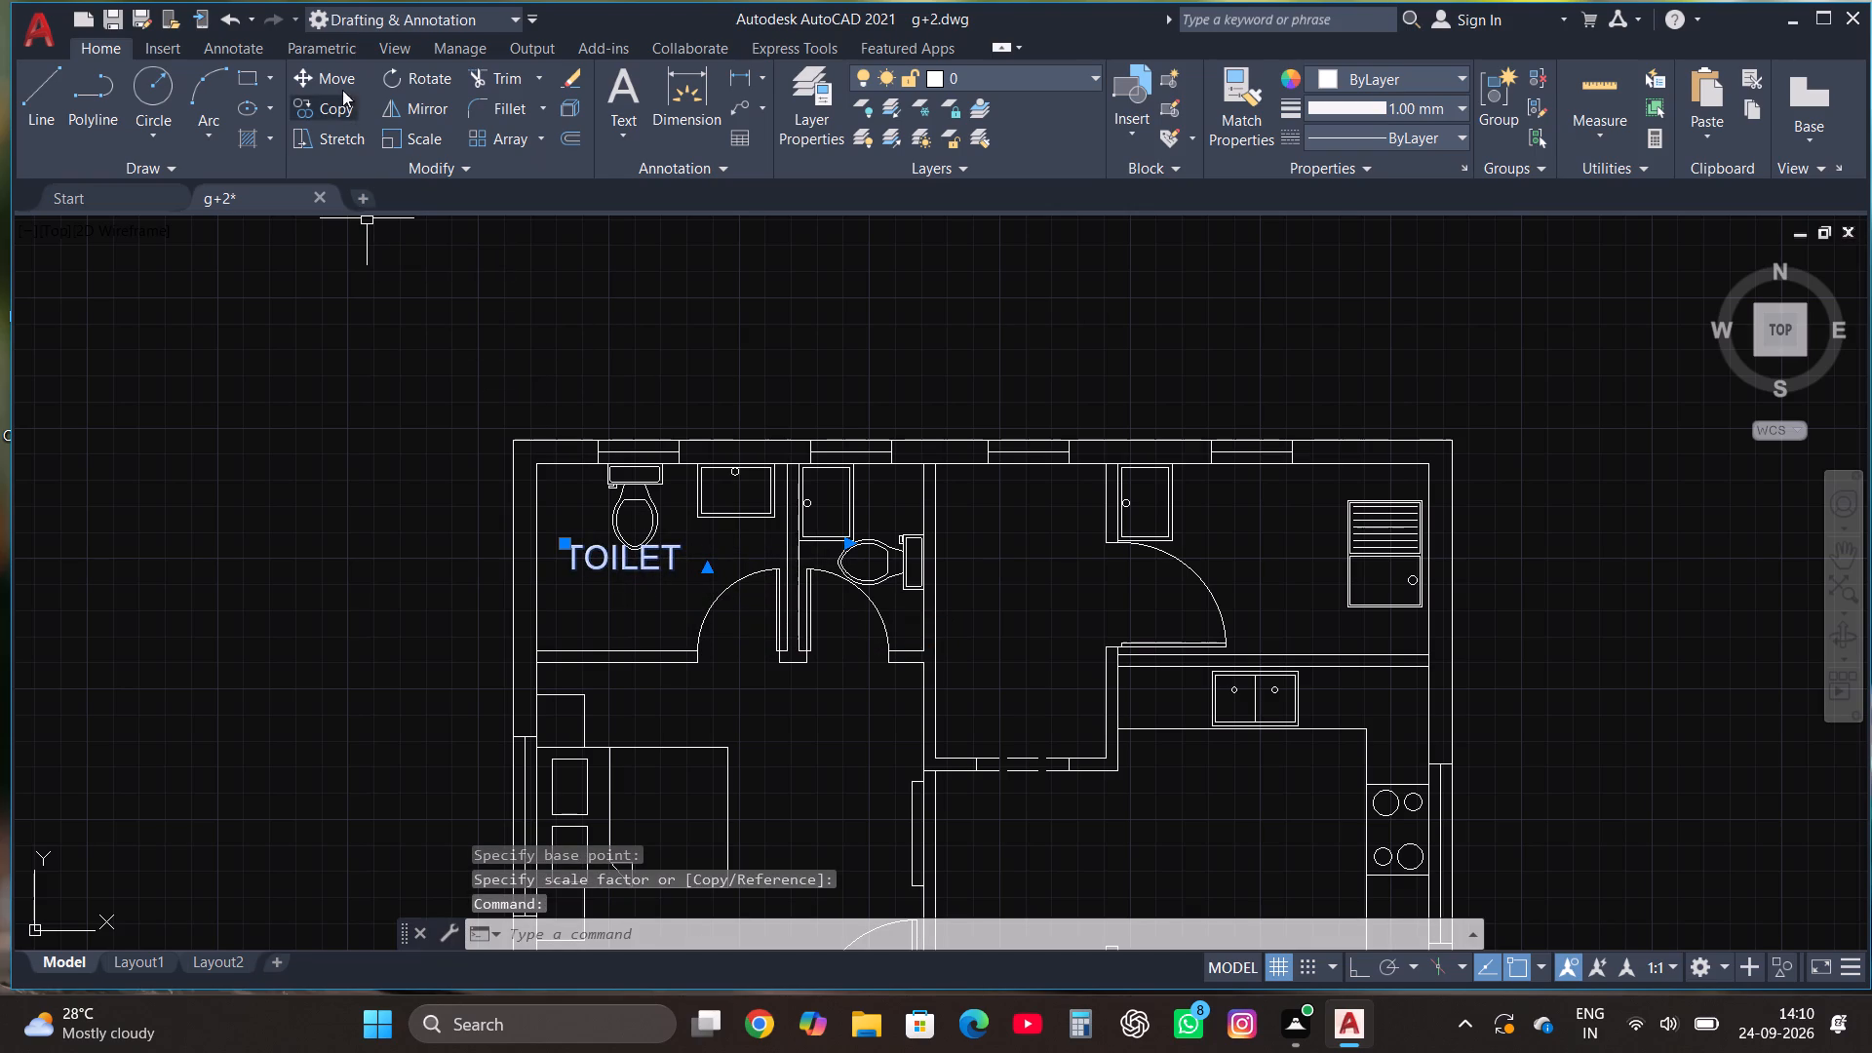
left_click(337, 75)
left_click(601, 551)
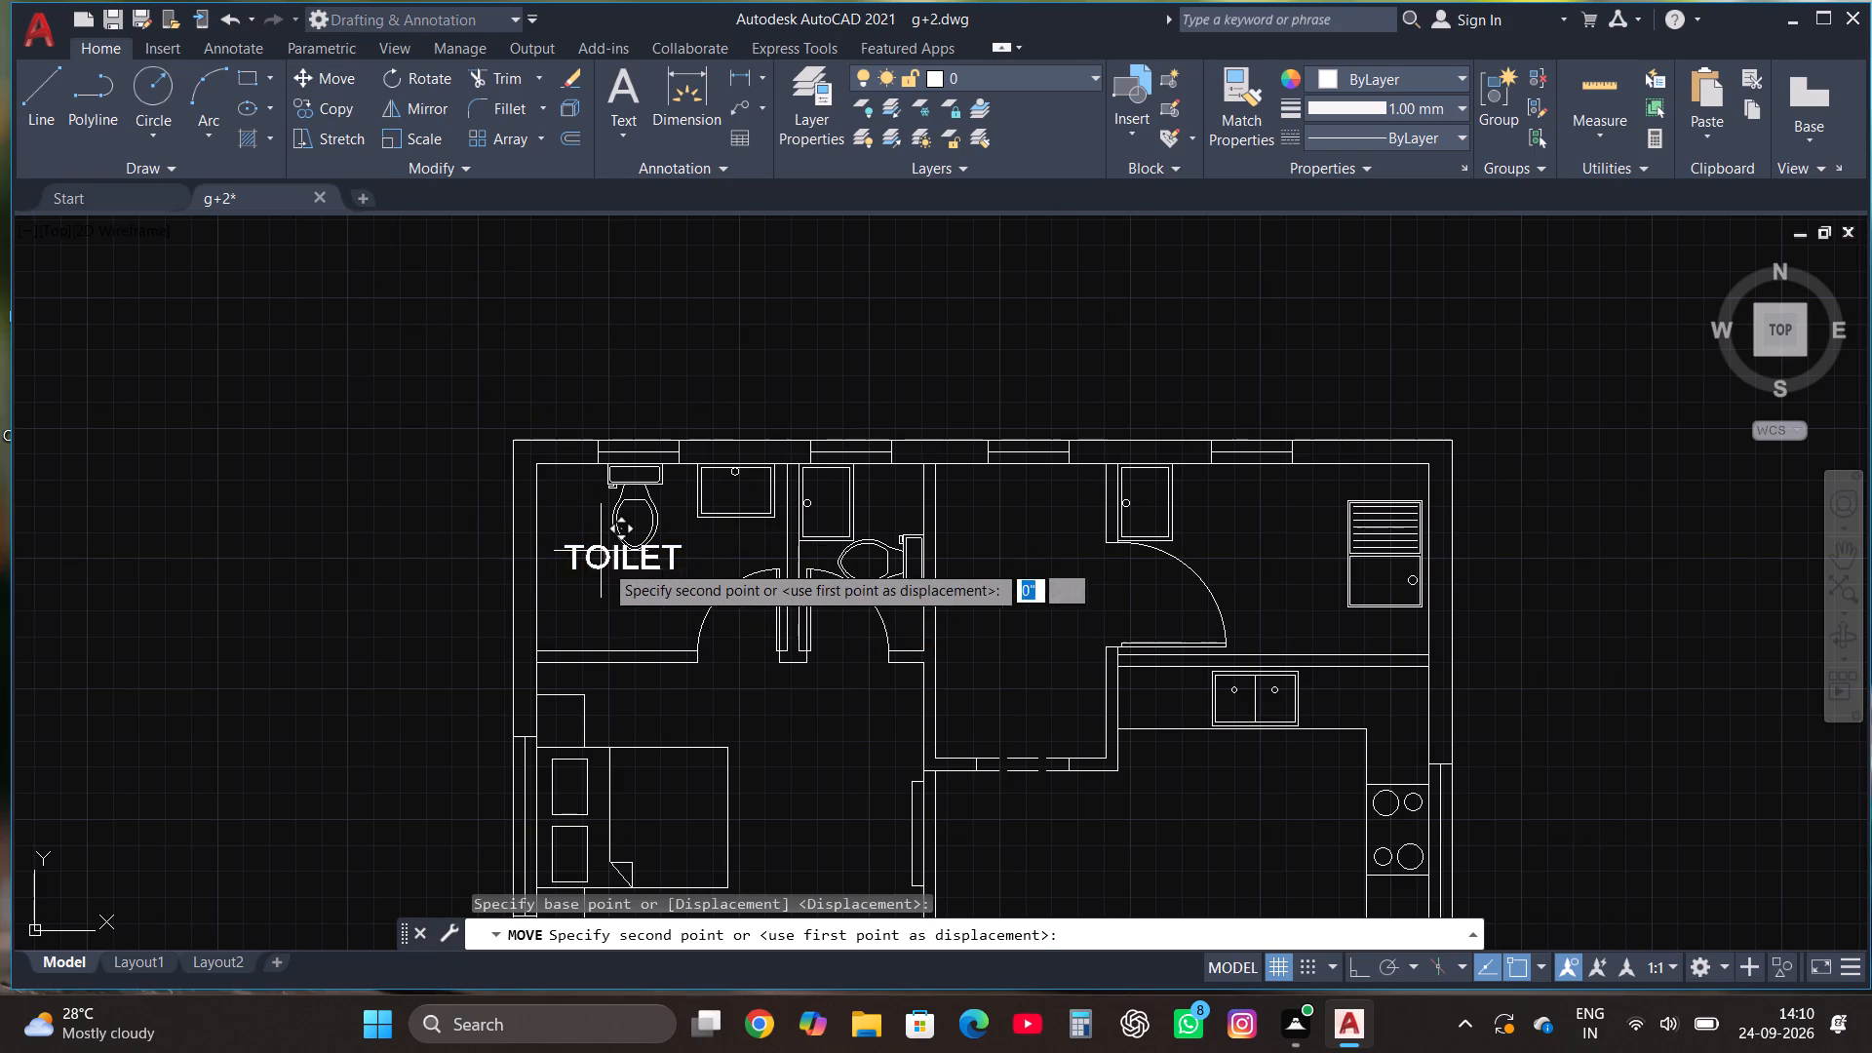
left_click(605, 585)
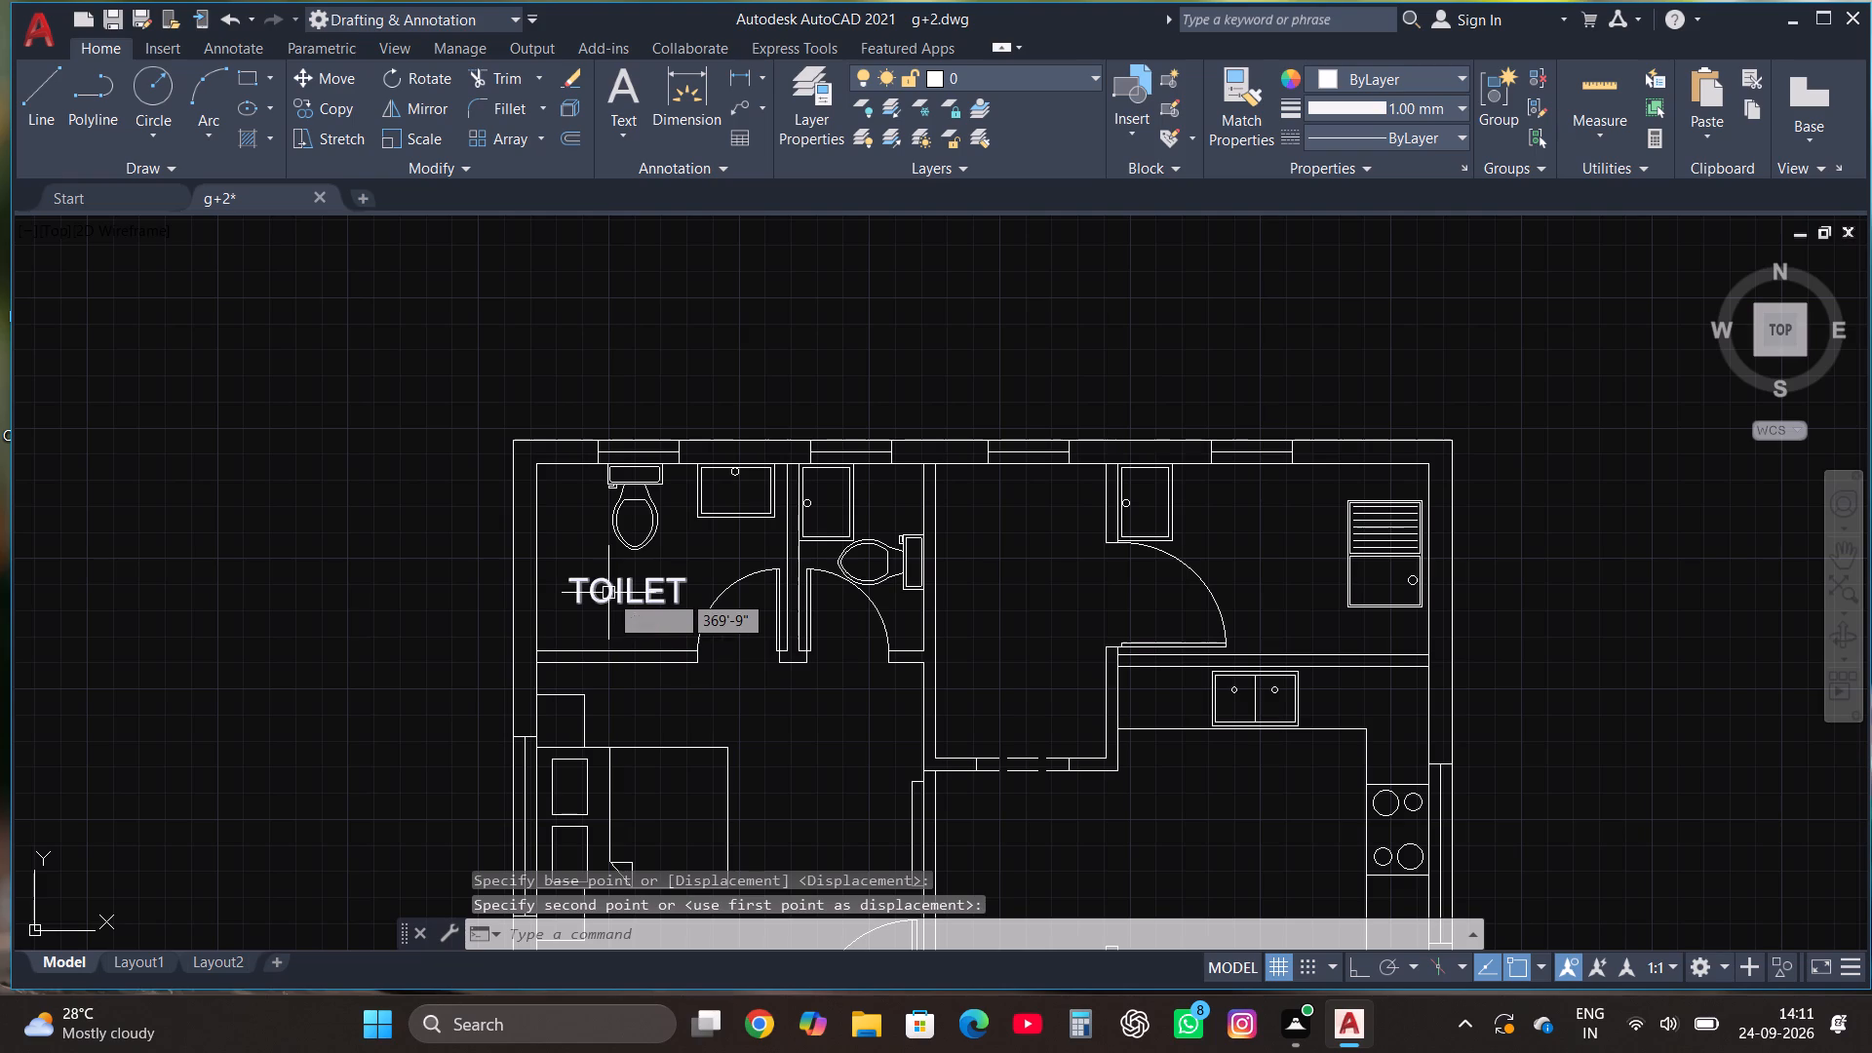
Copy the TOILET label in Multiple mode into the second bathroom, the adjoining rear space and the utility room.
left_click(608, 593)
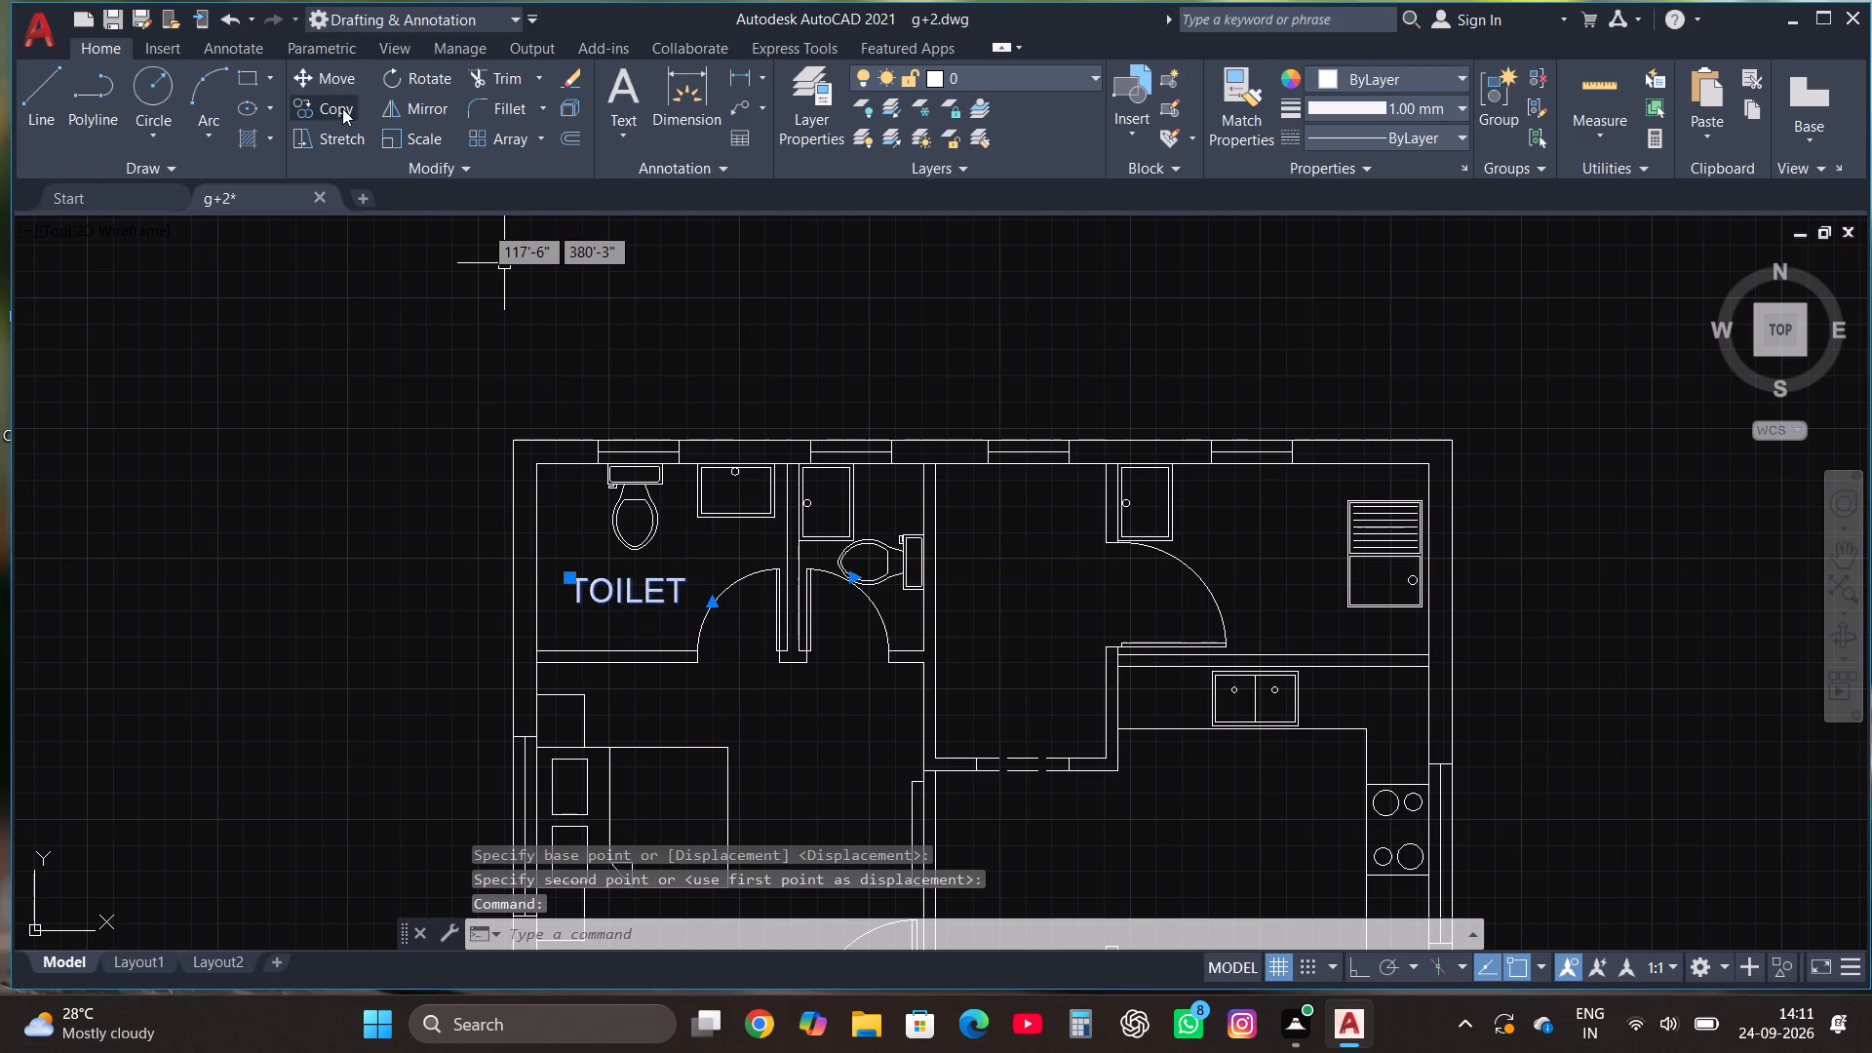
left_click(342, 106)
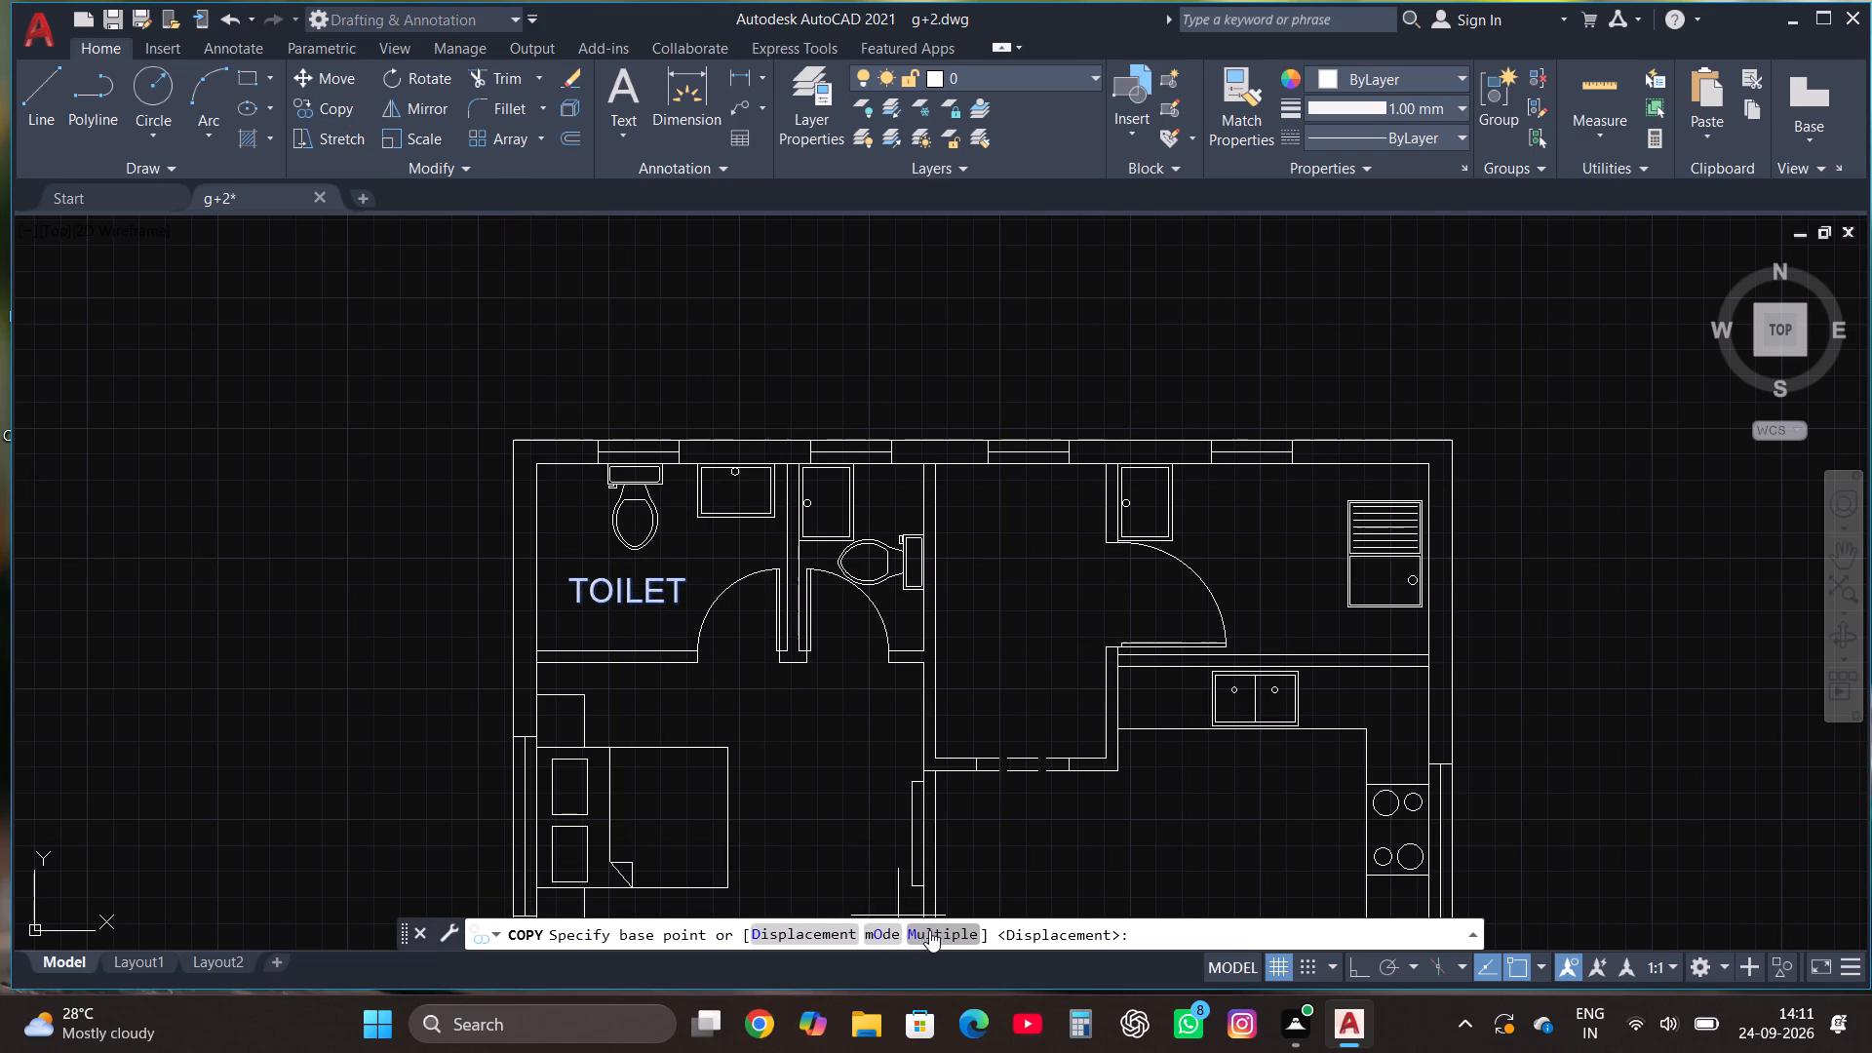
left_click(931, 932)
left_click(616, 579)
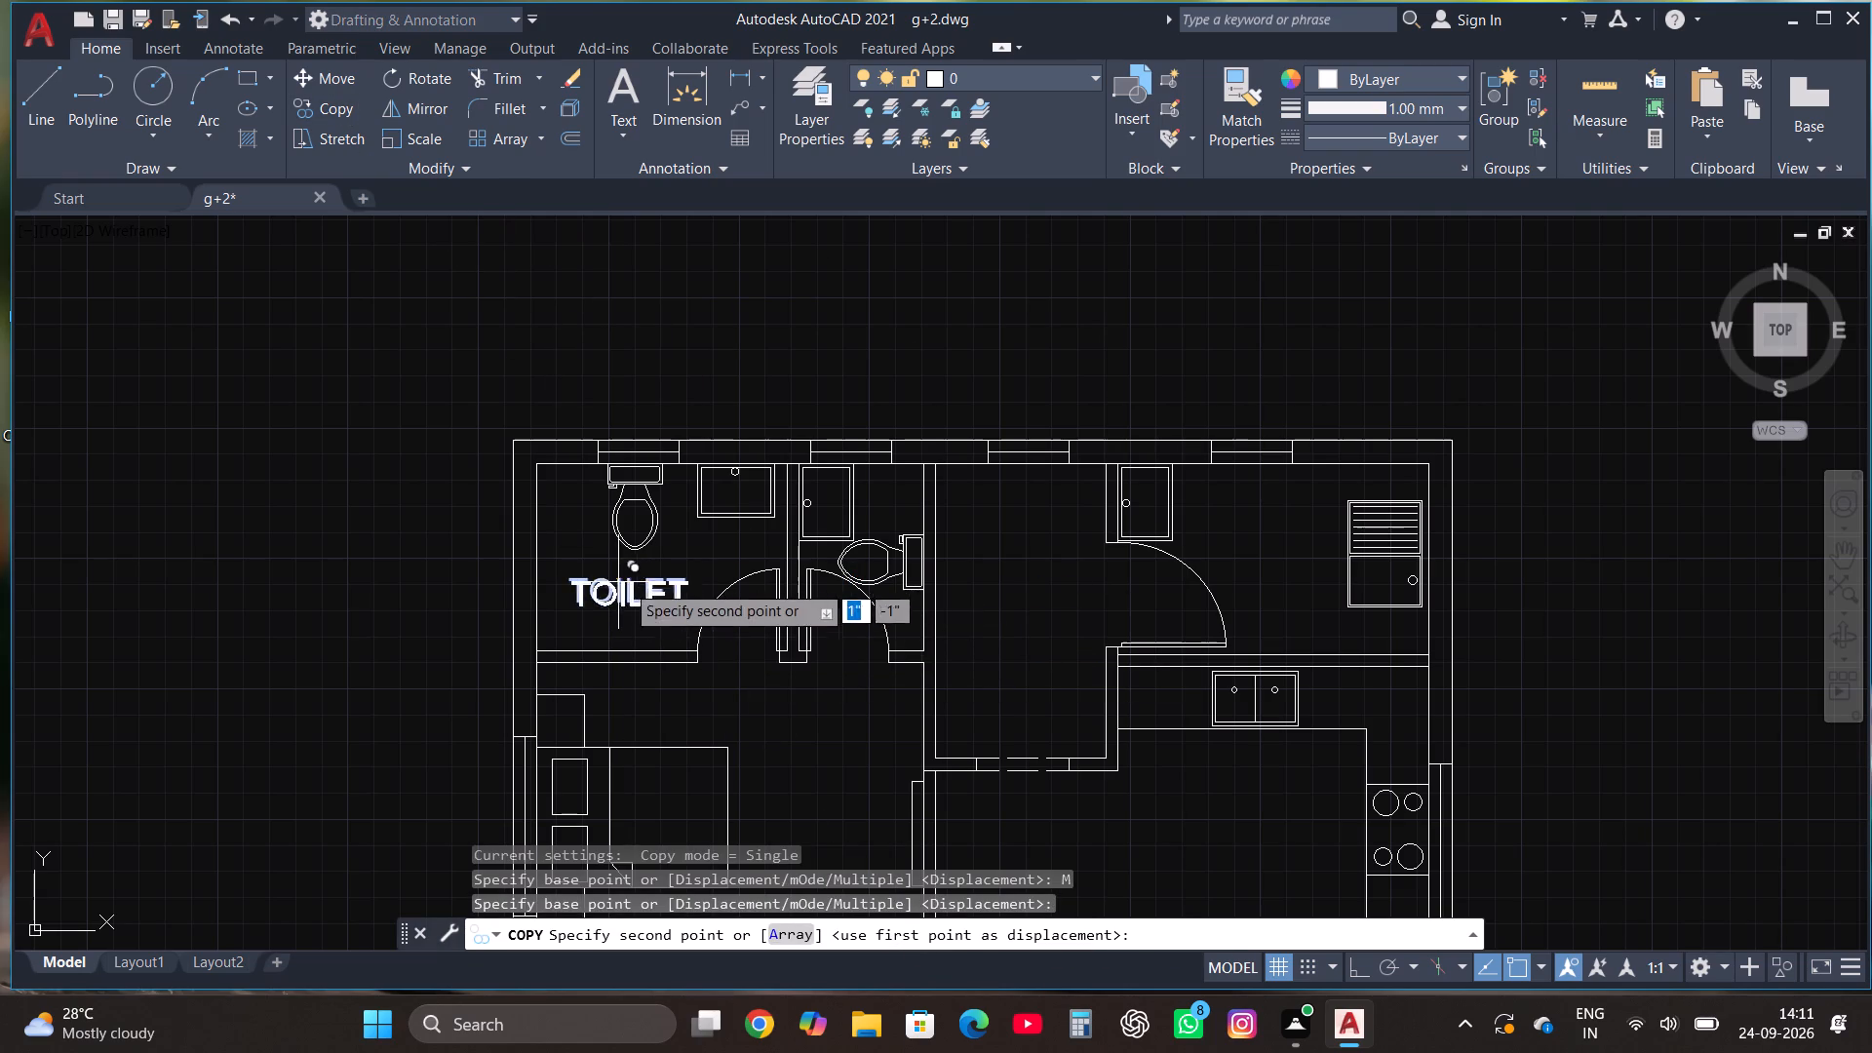
left_click(856, 497)
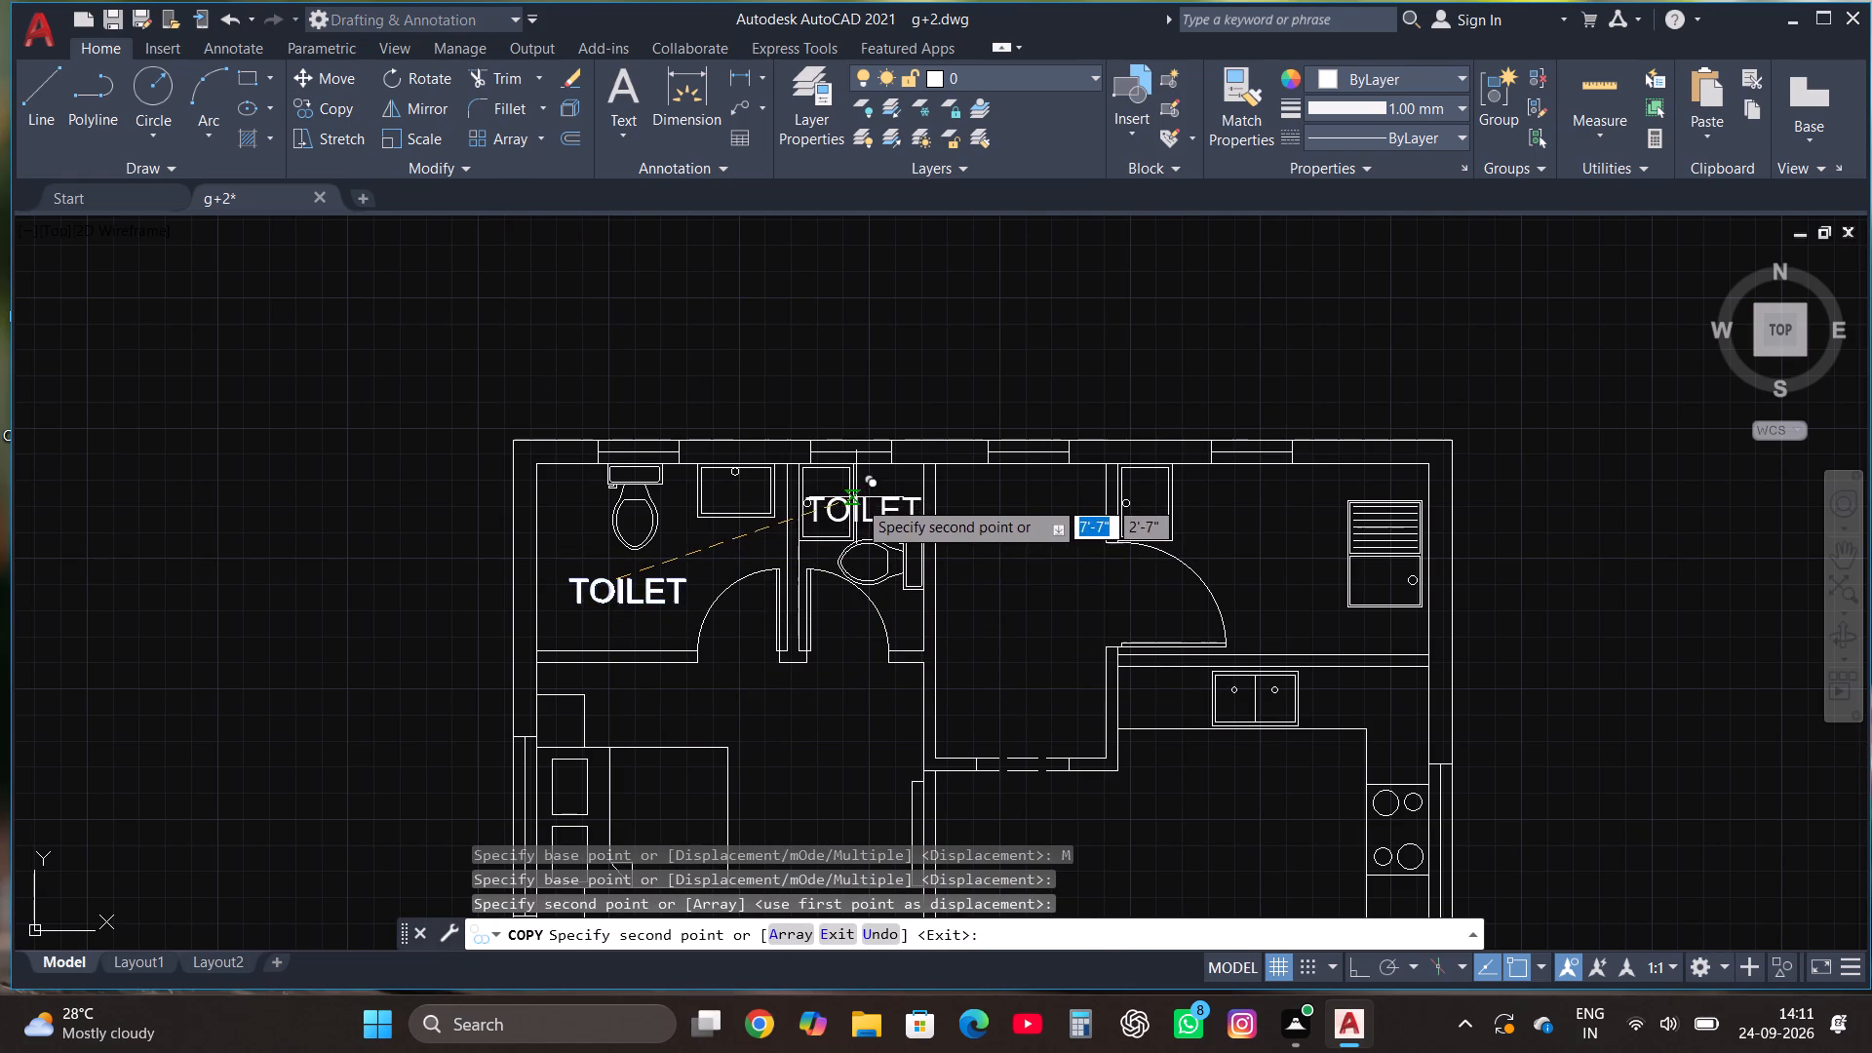
left_click(1006, 582)
left_click(1256, 544)
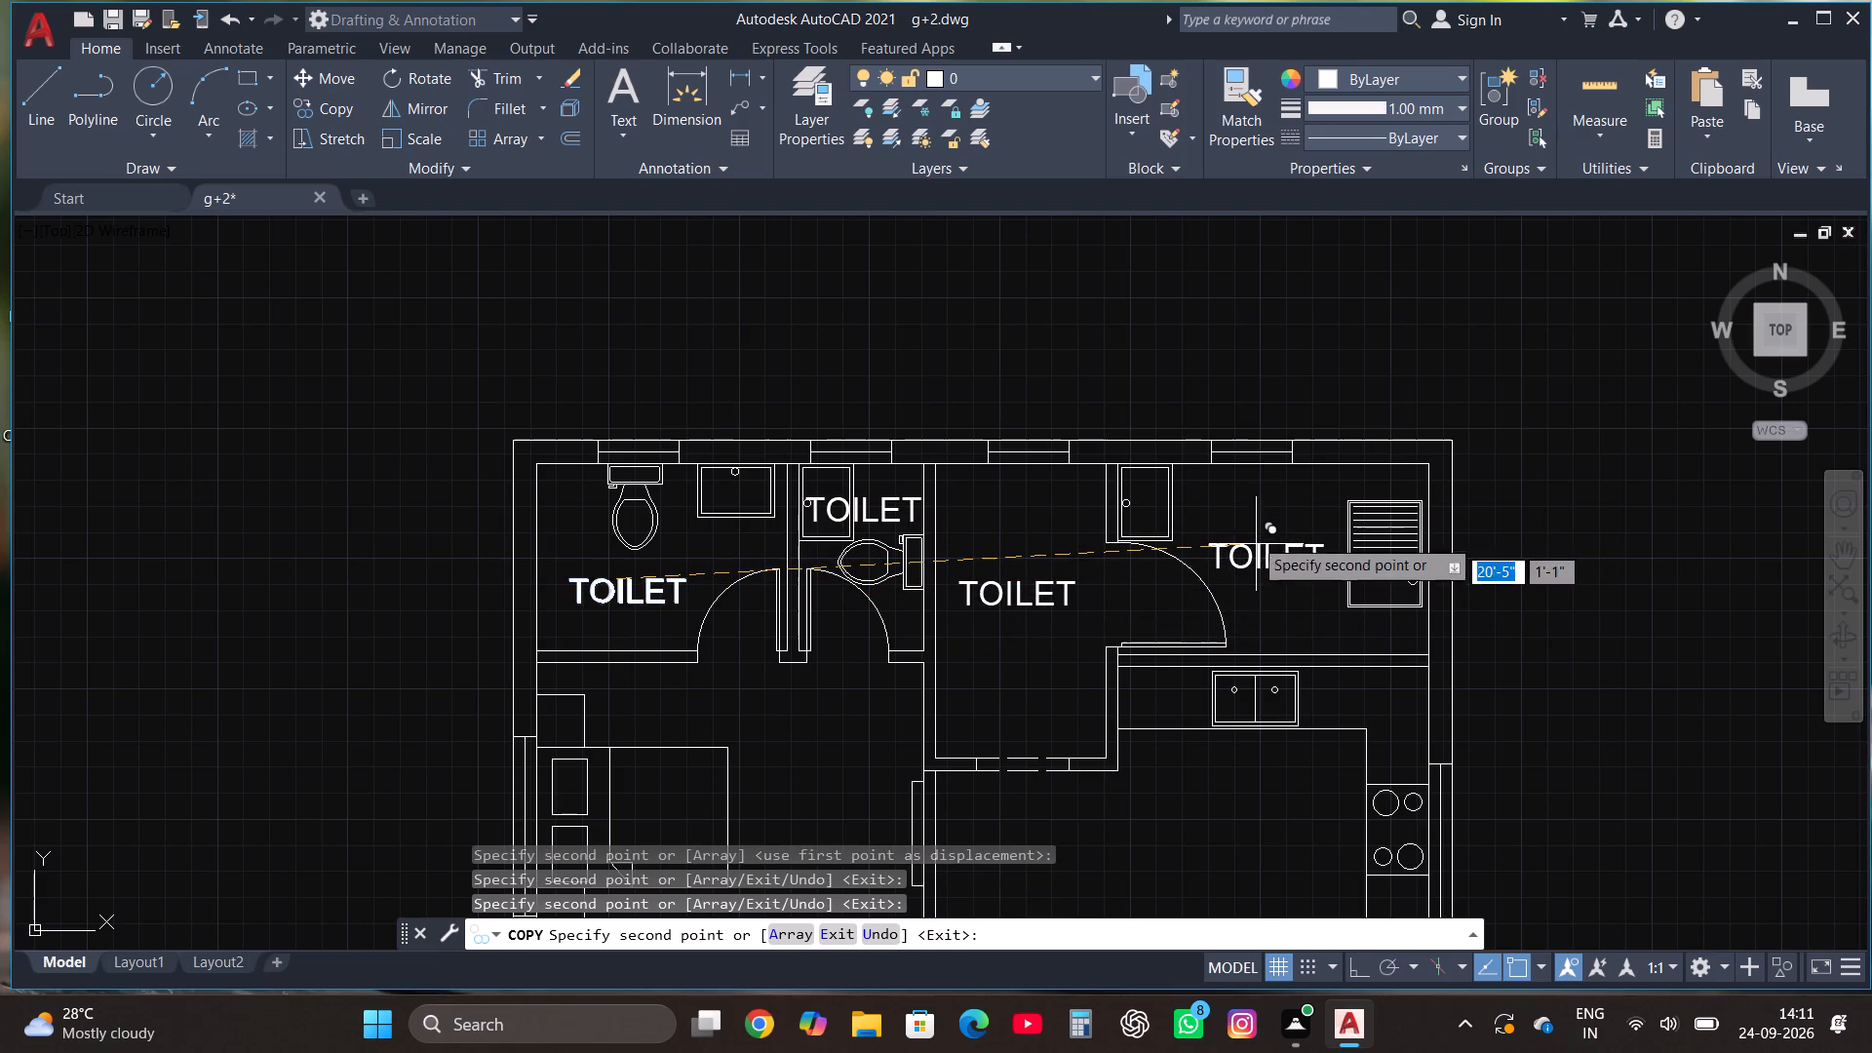
Continue placing copies of the TOILET label in the rear bedroom, kitchen, front bedroom and dining area.
scroll(1125, 468, "down", 2)
scroll(1060, 604, "up", 2)
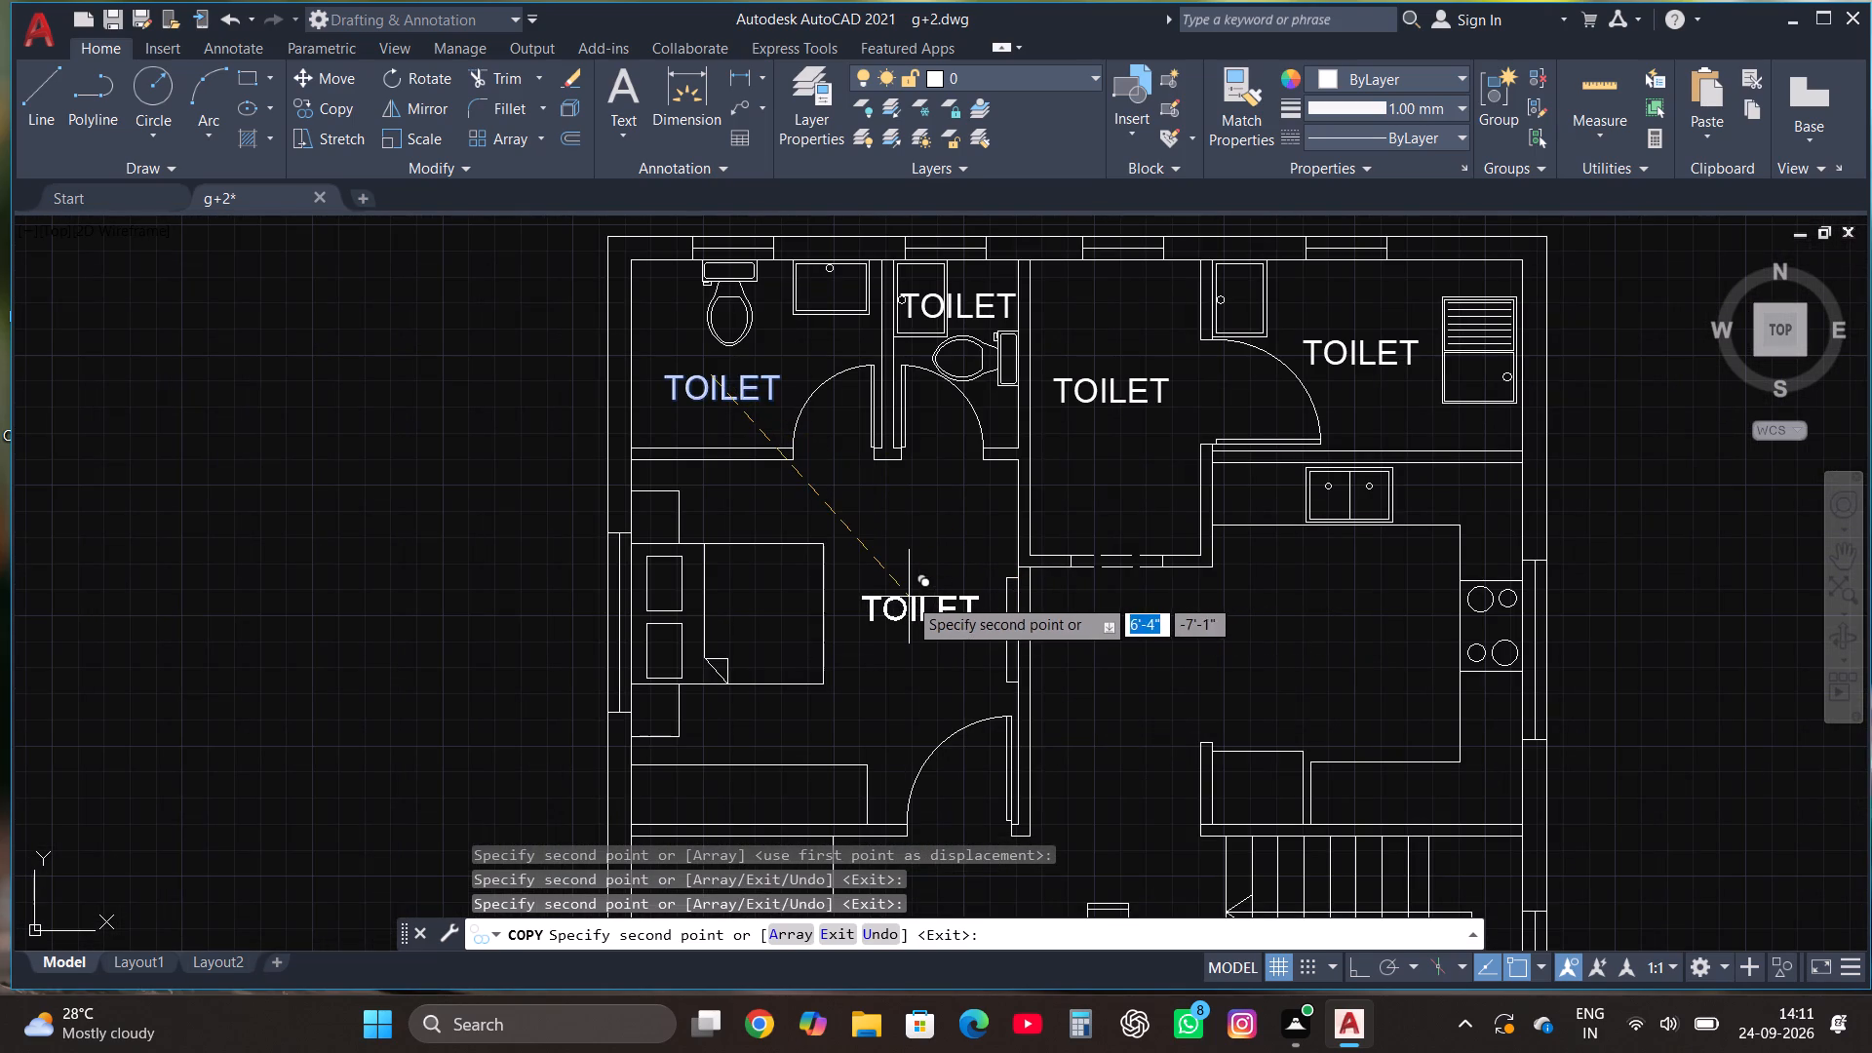
left_click(906, 593)
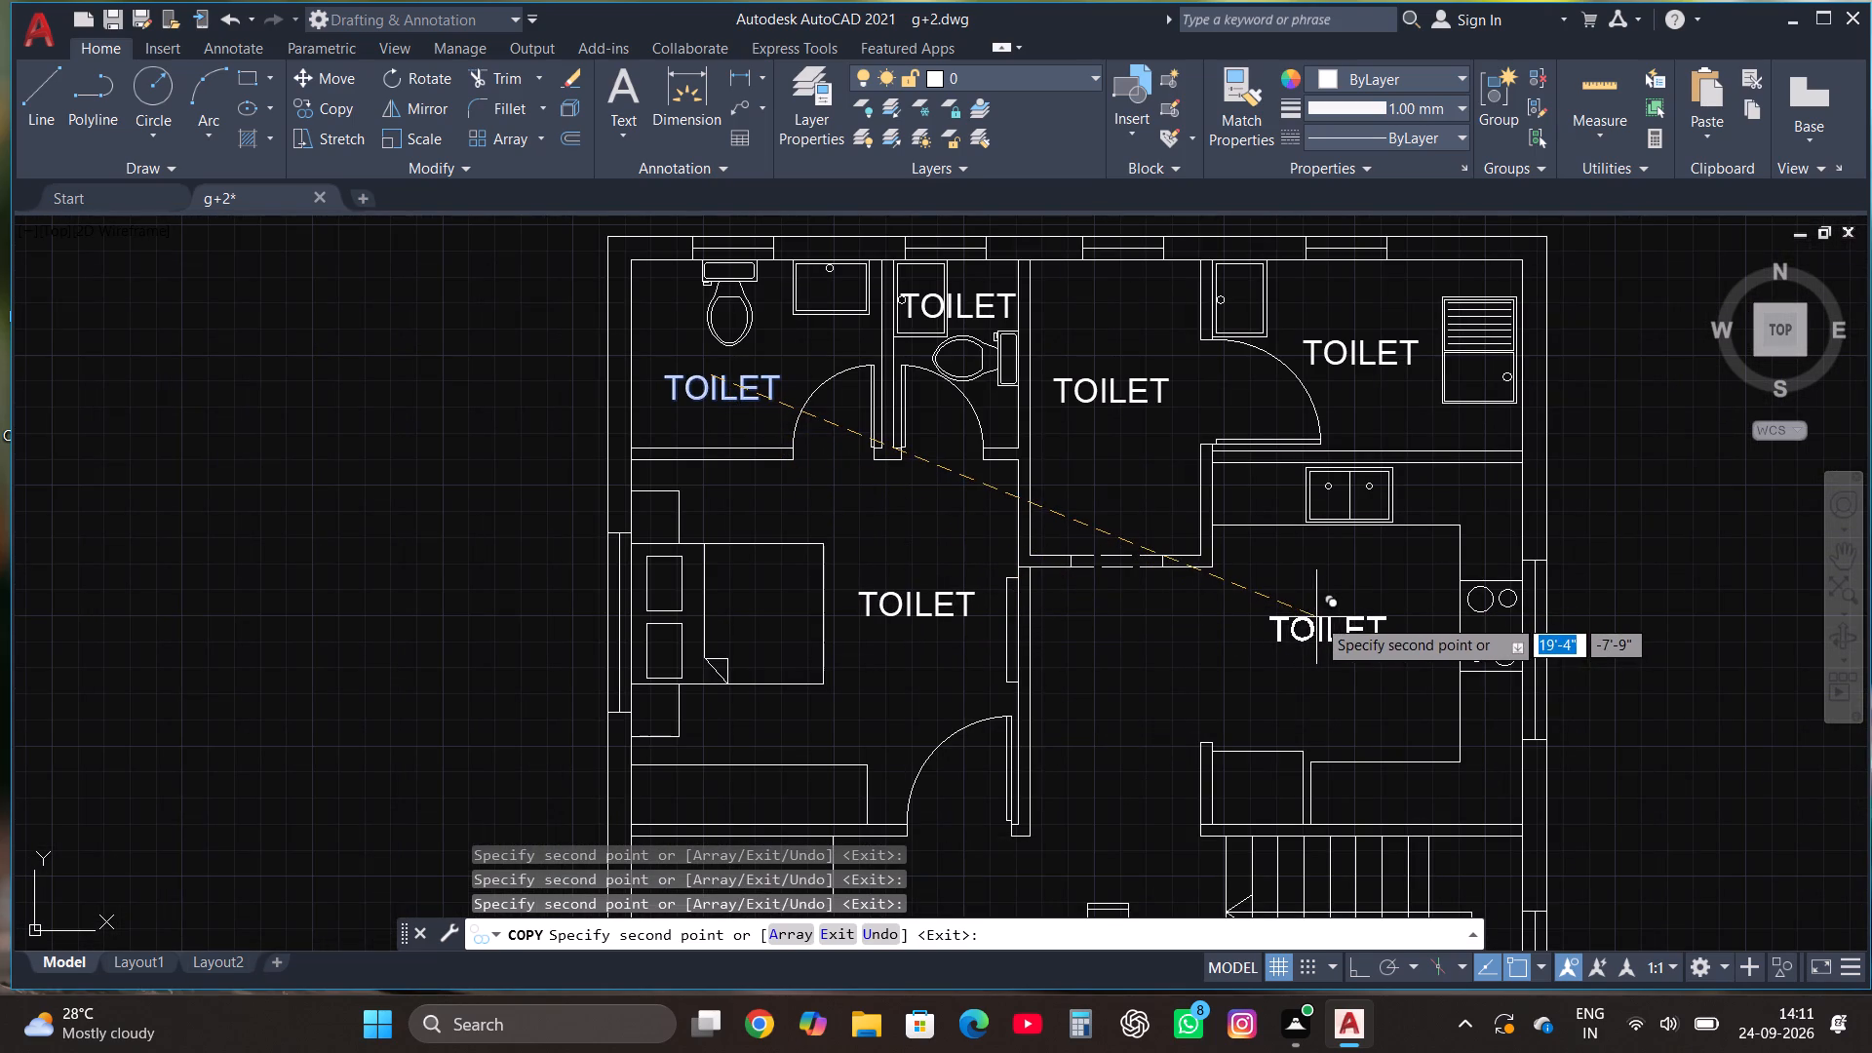
left_click(1314, 616)
scroll(1149, 449, "down", 2)
scroll(1072, 671, "up", 2)
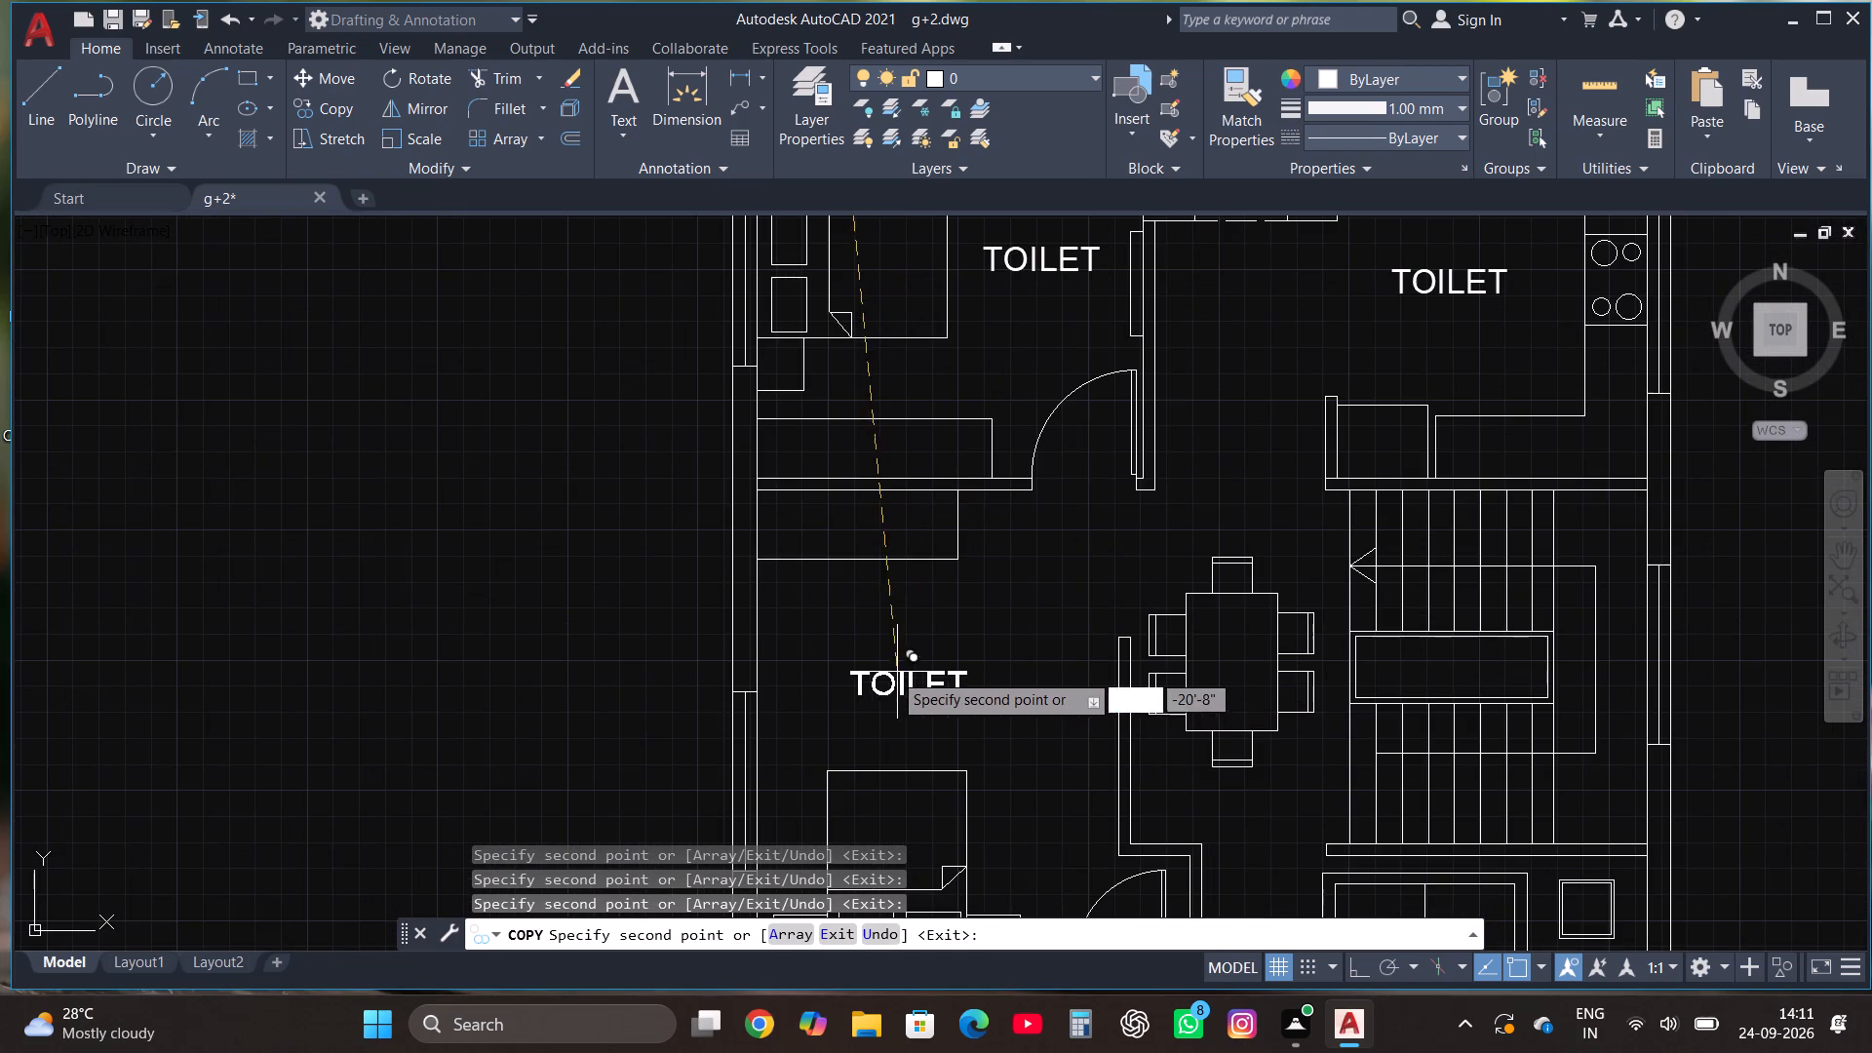
left_click(856, 647)
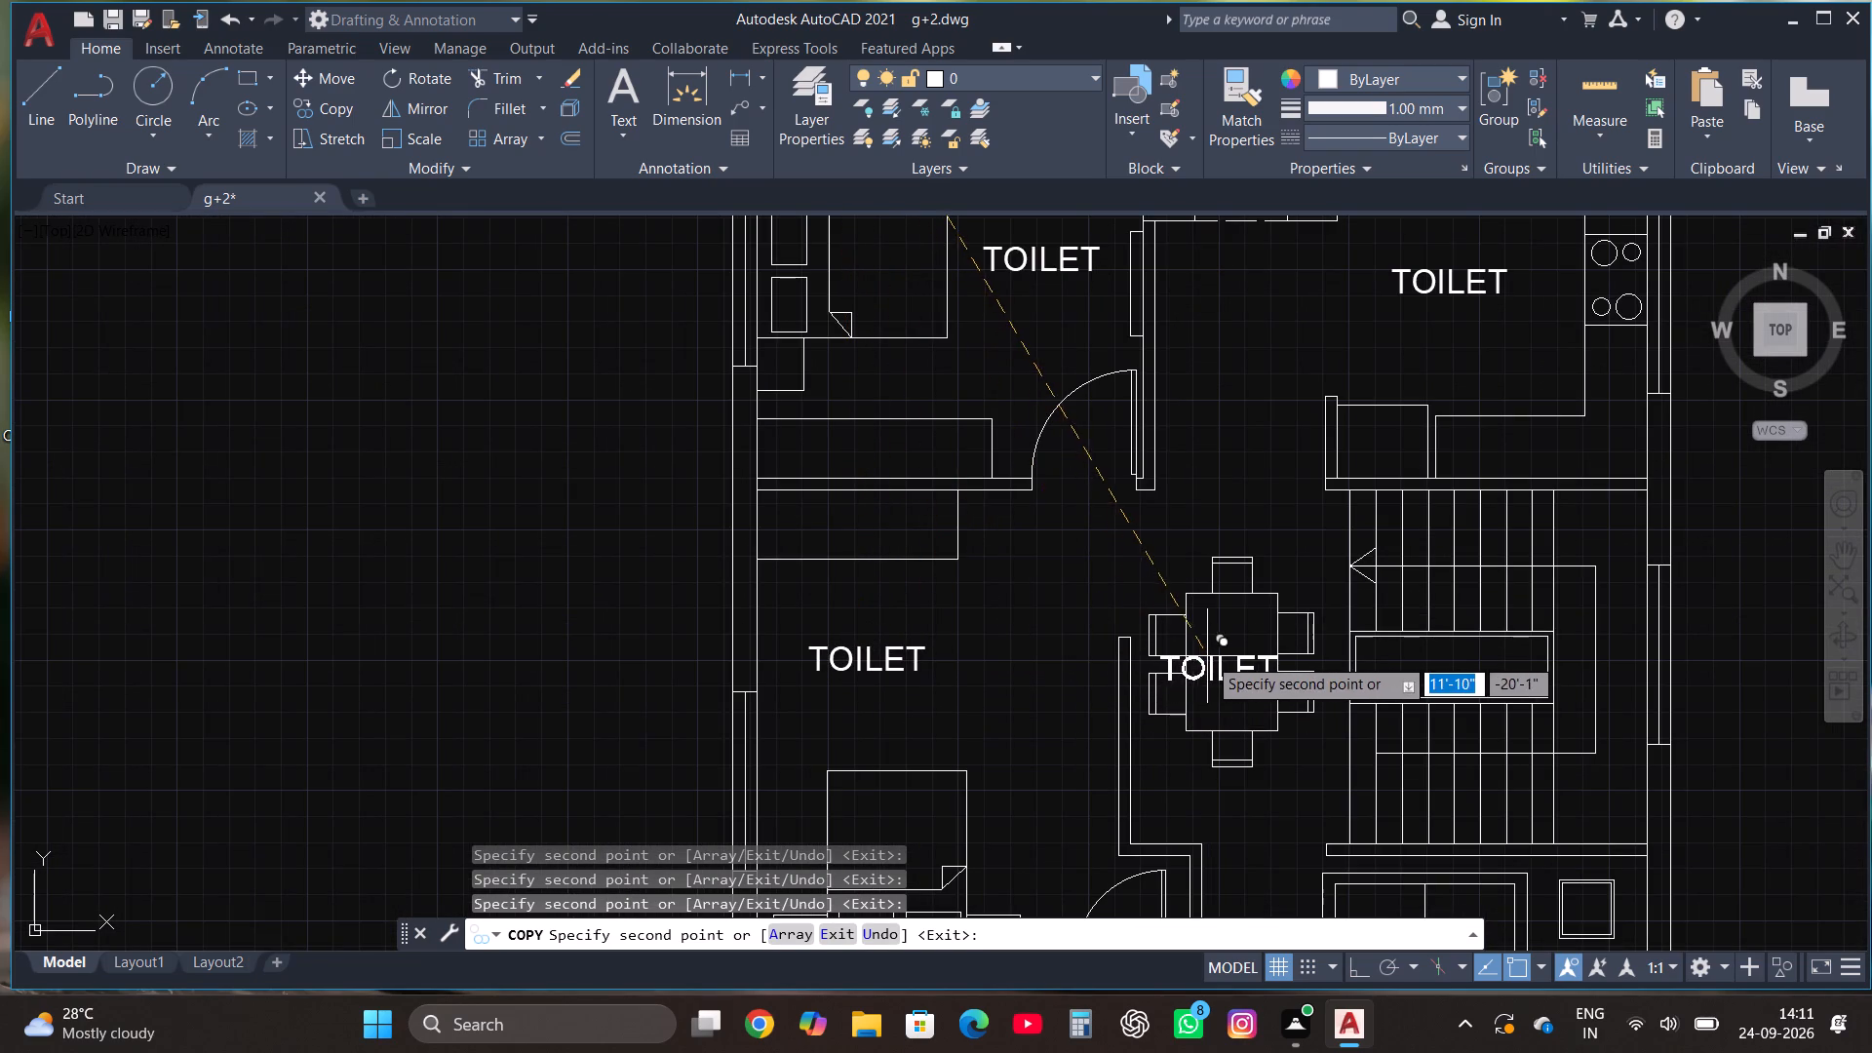
left_click(1213, 522)
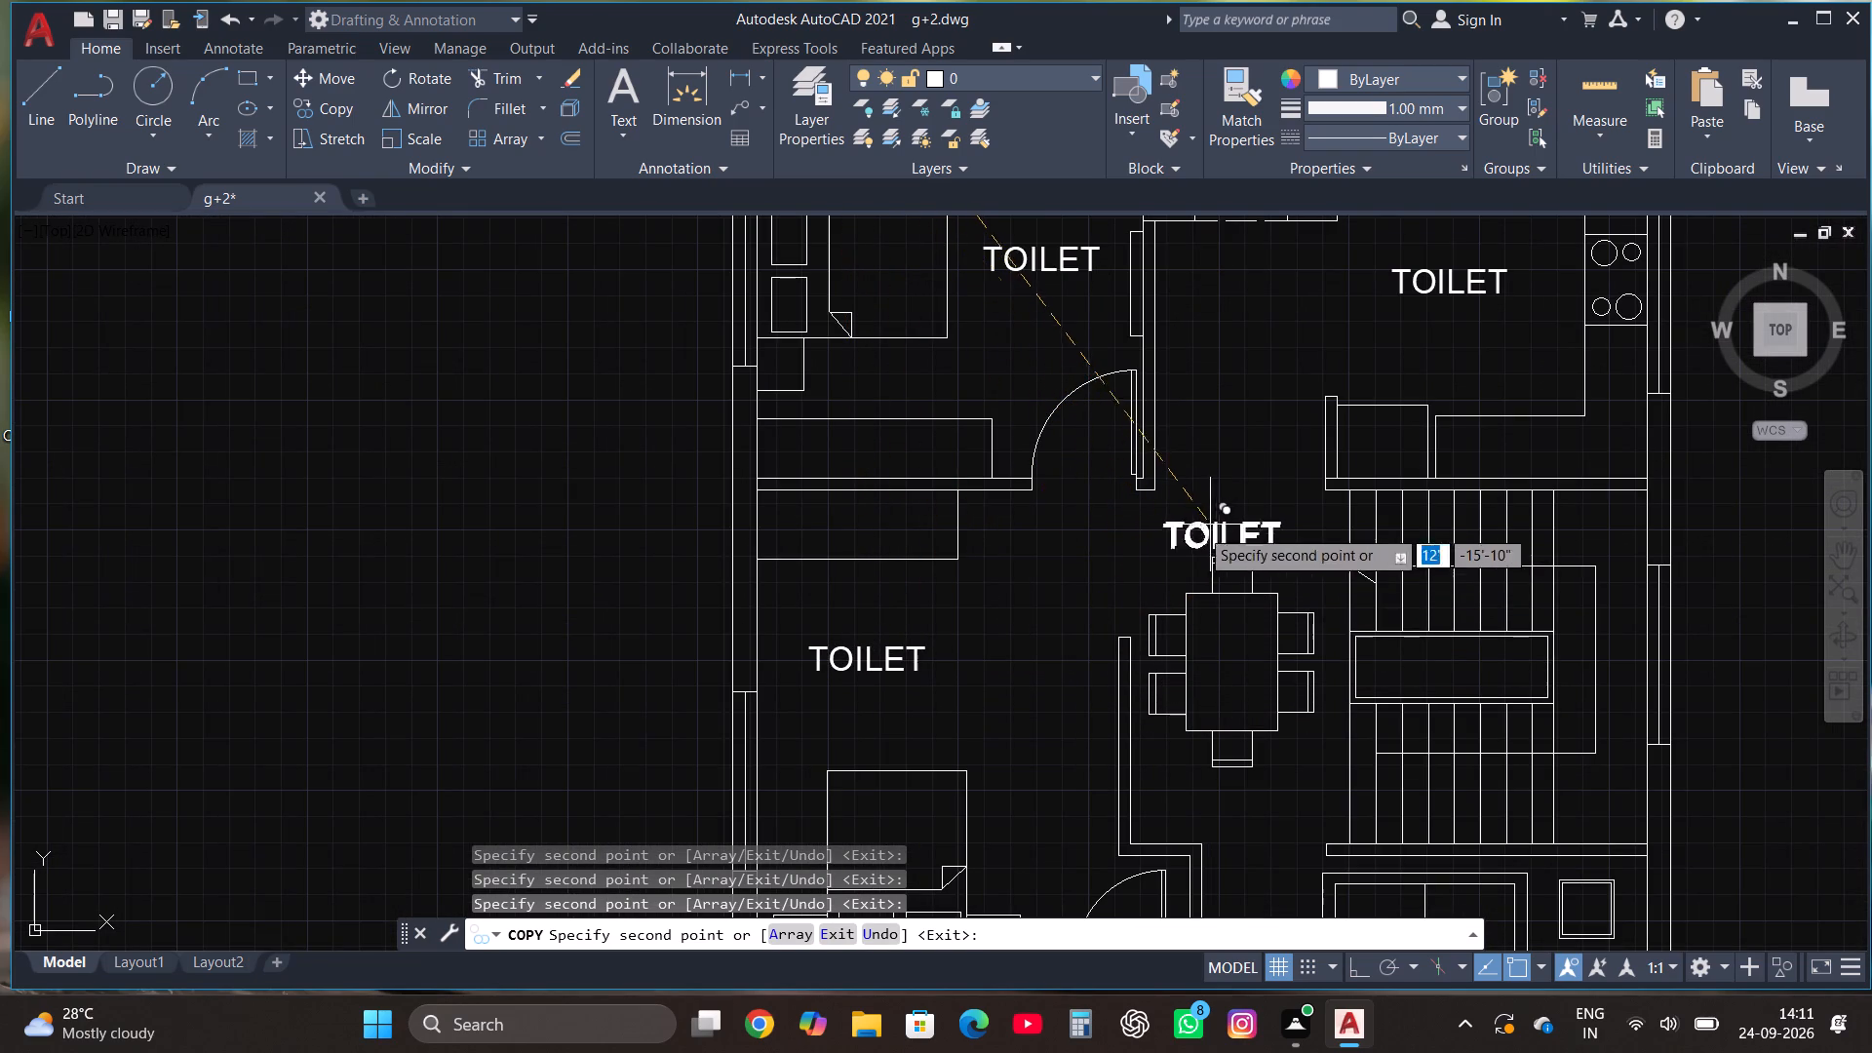
Place further copies of the TOILET label in the living room beside the coffee table and just outside the car parking opening.
scroll(1028, 527, "down", 1)
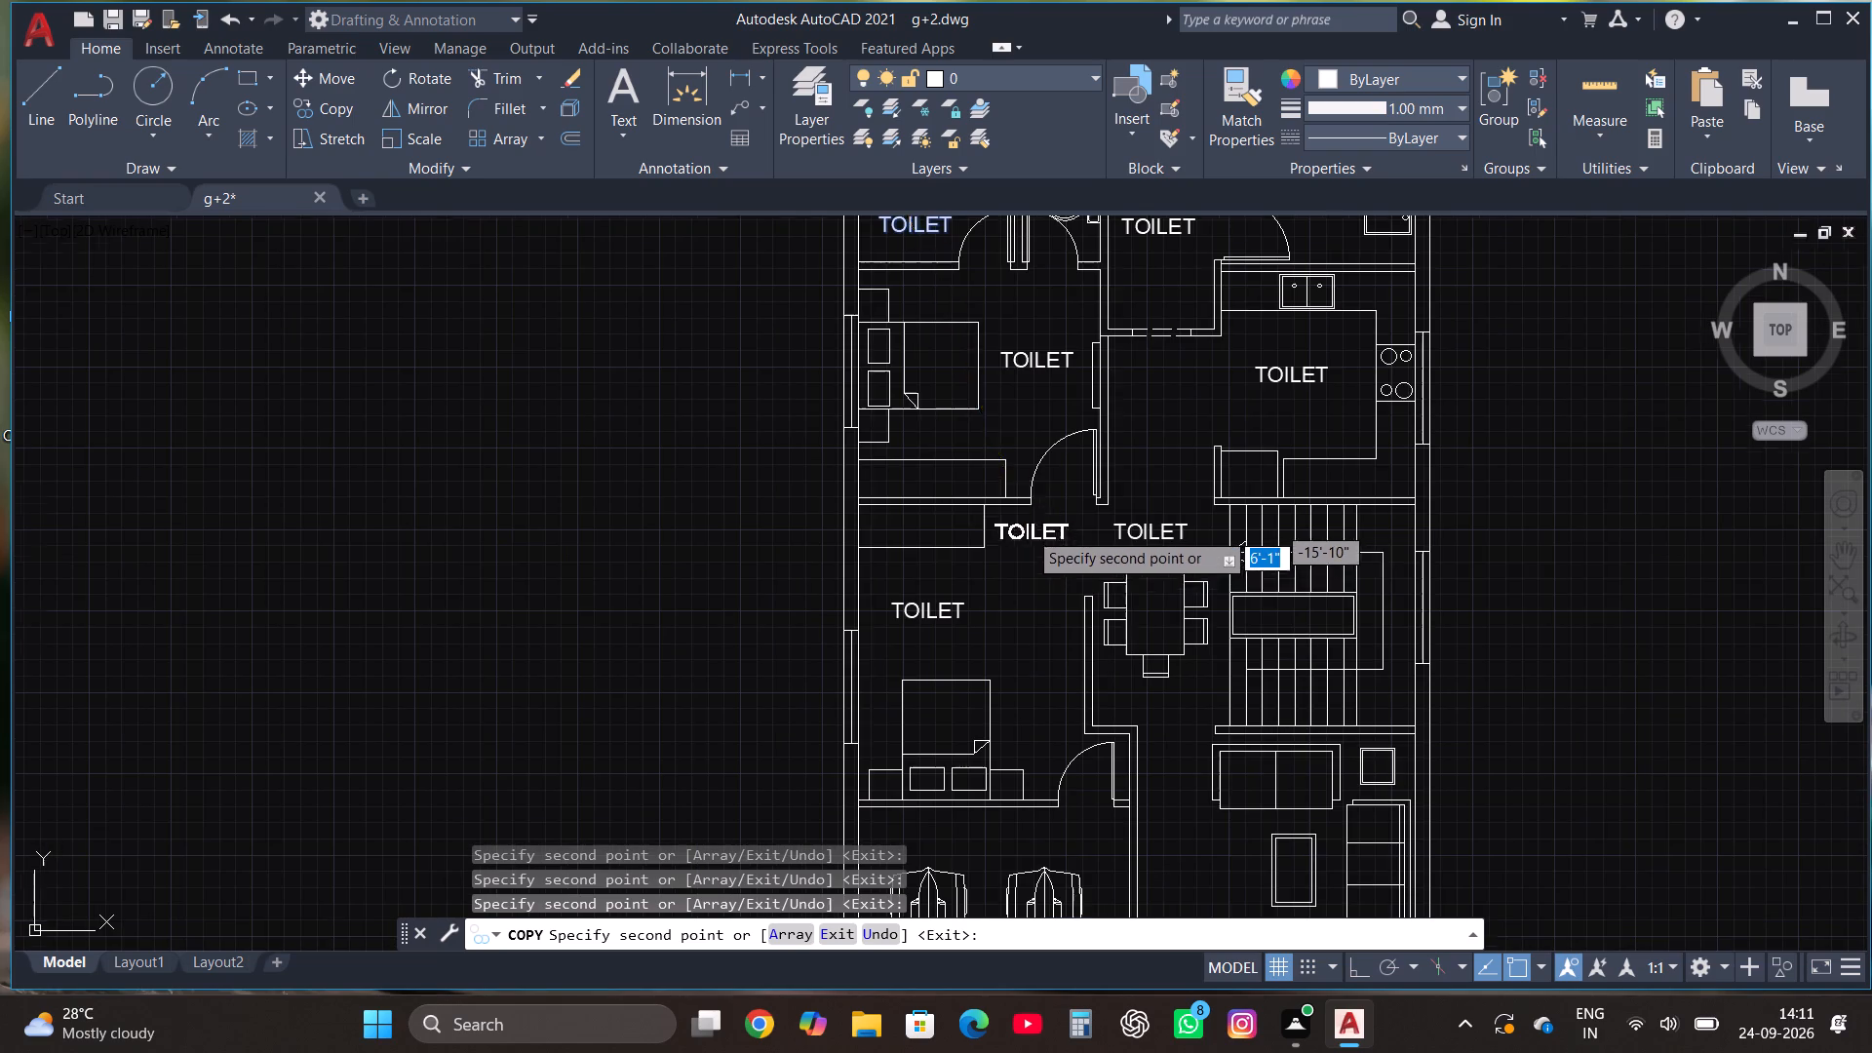
scroll(1032, 468, "down", 1)
scroll(1172, 734, "up", 2)
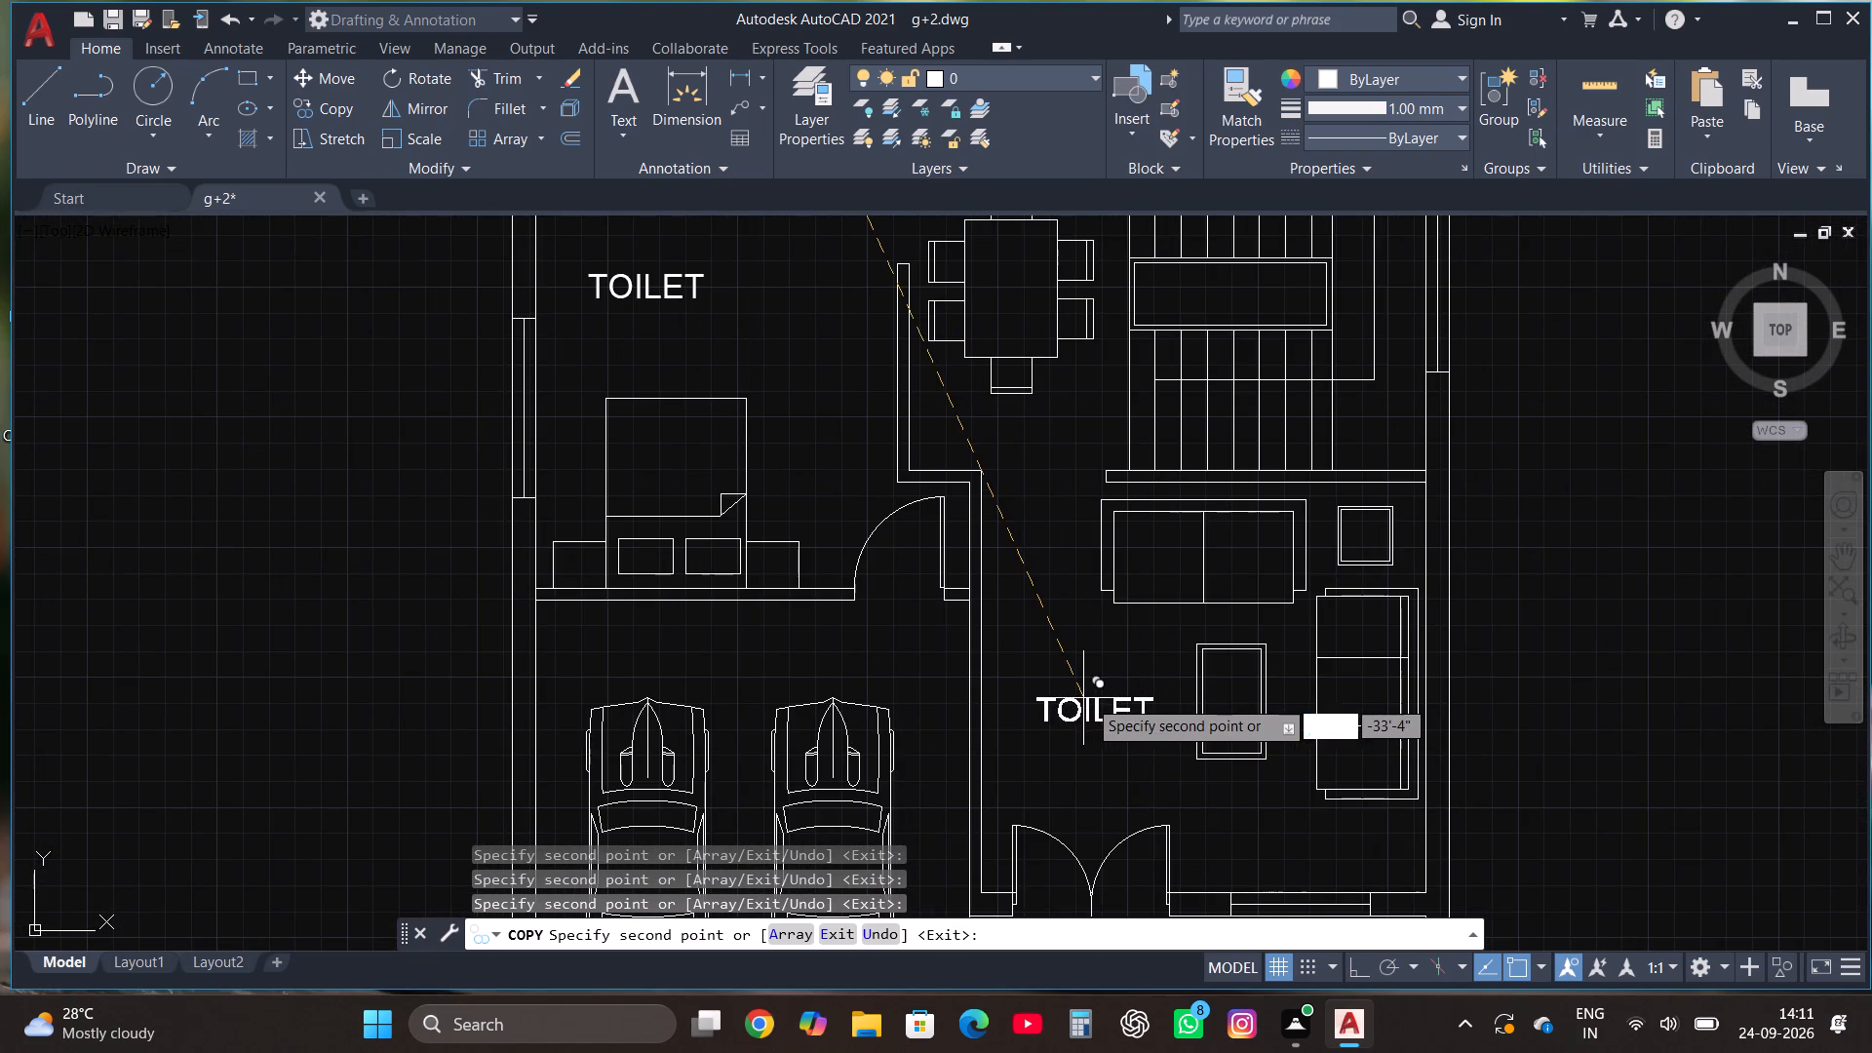
left_click(1101, 697)
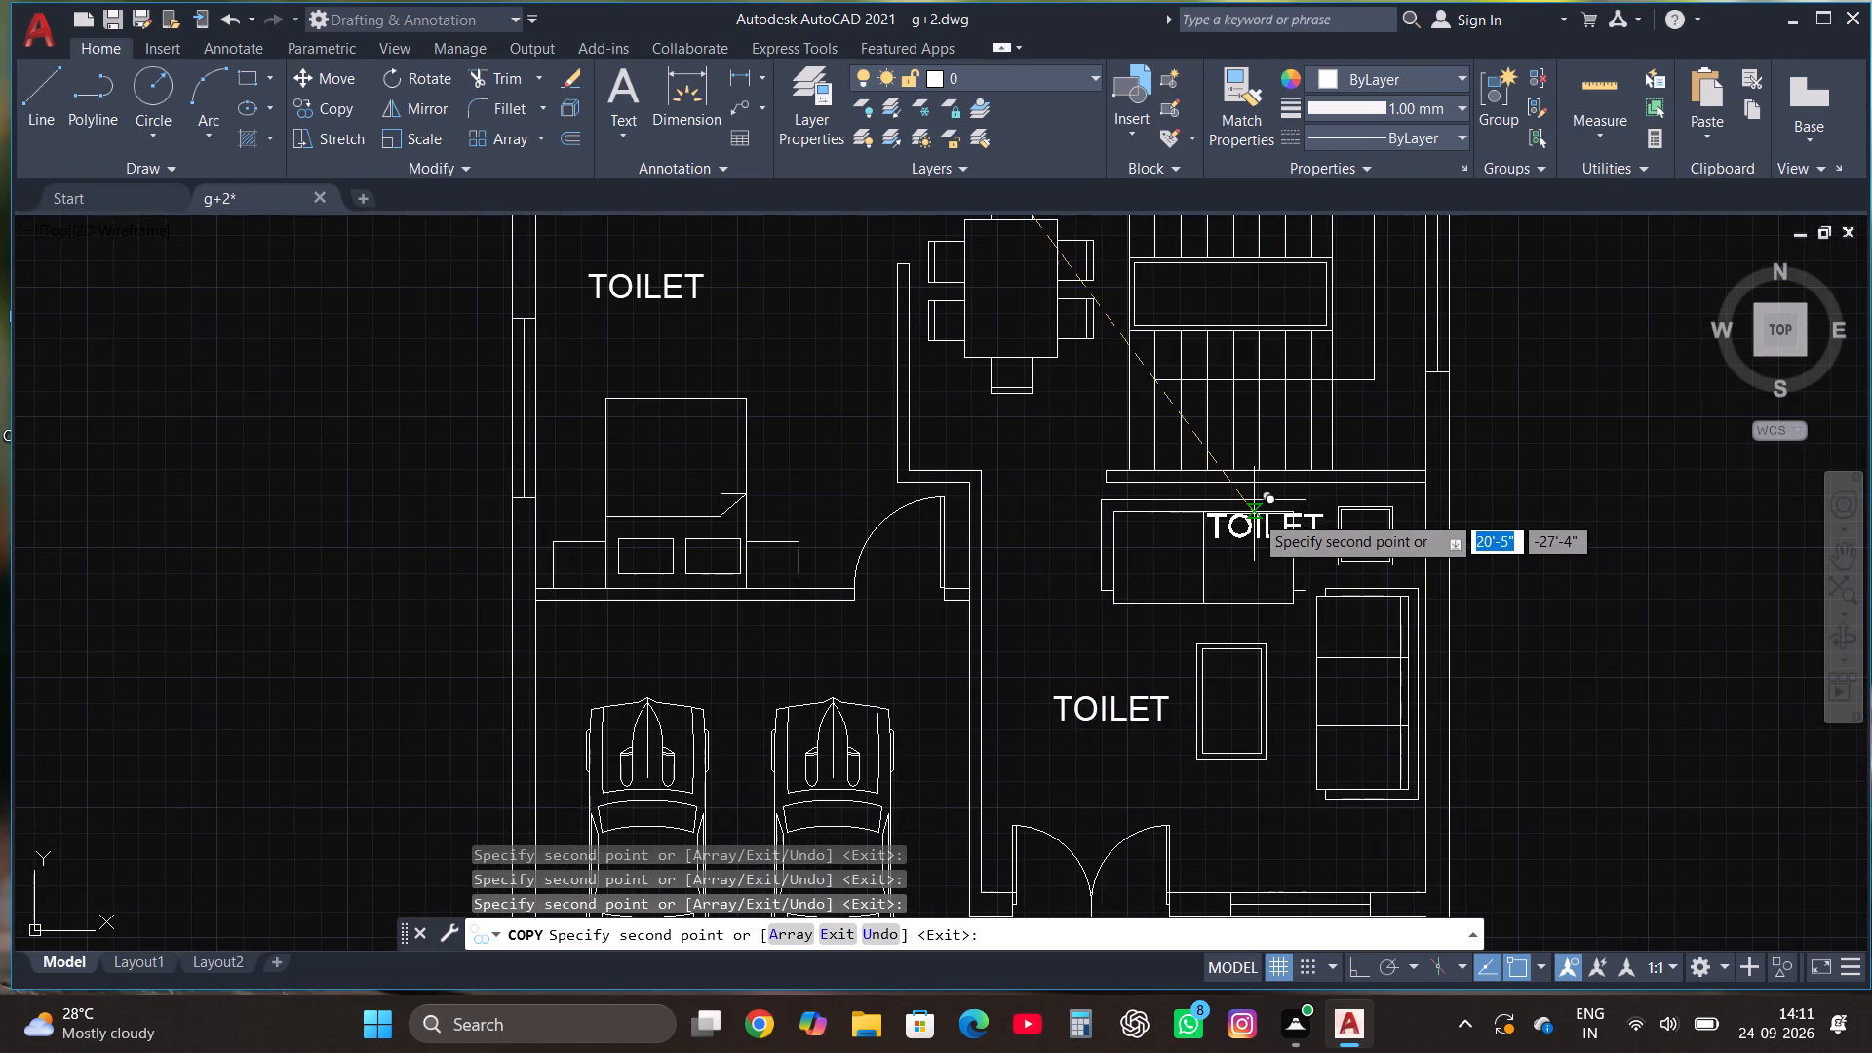
scroll(1254, 521, "down", 1)
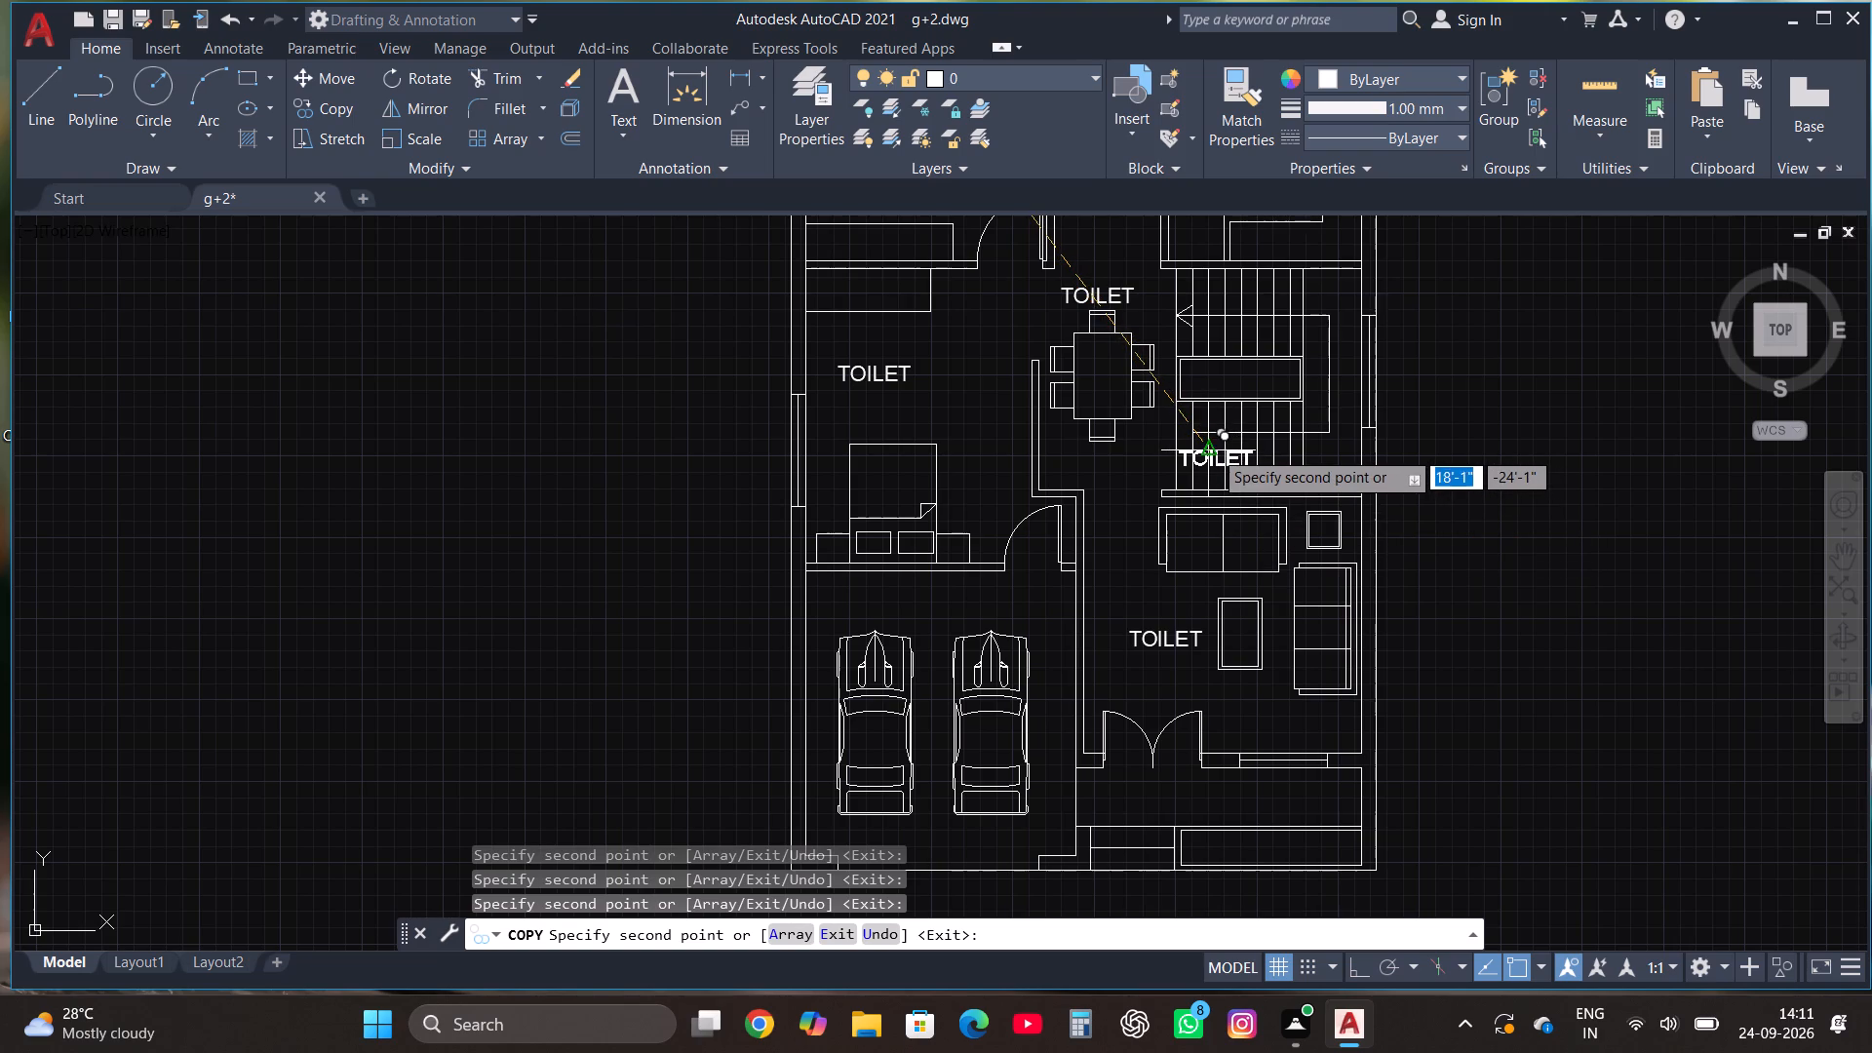
scroll(1210, 464, "down", 1)
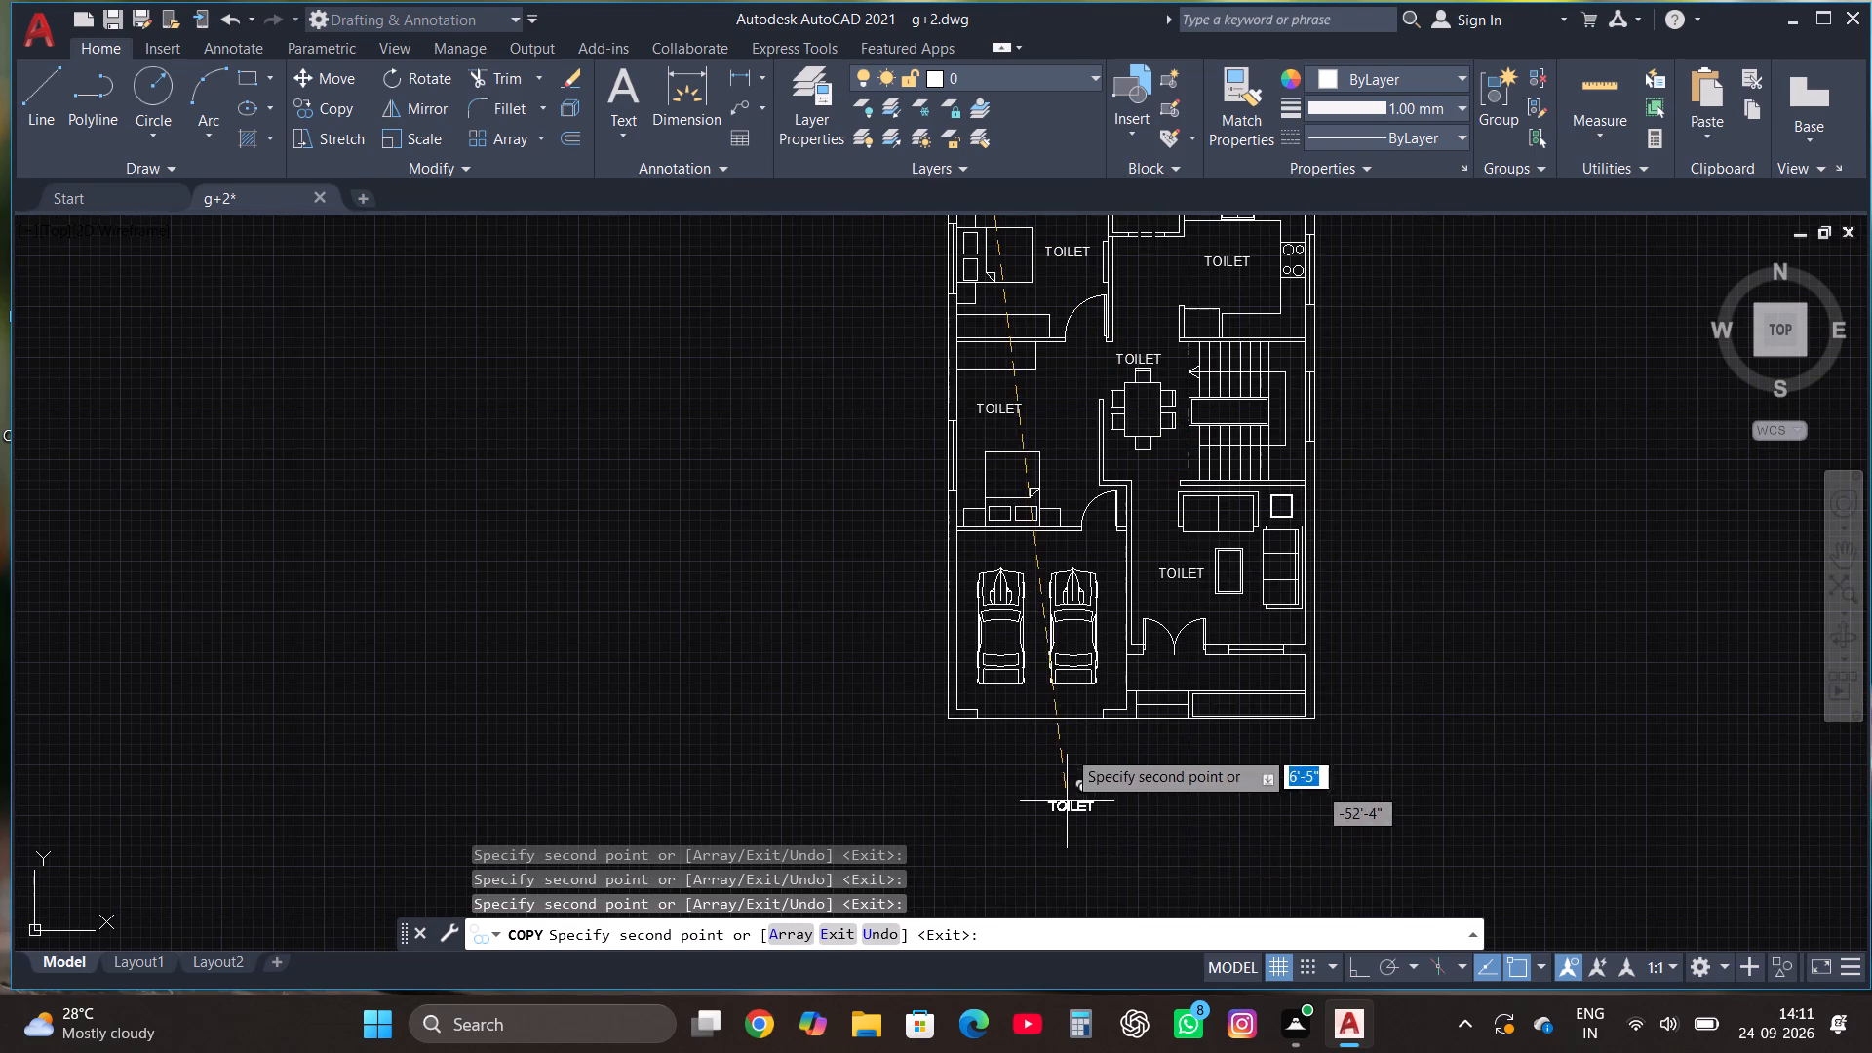
scroll(1019, 731, "up", 3)
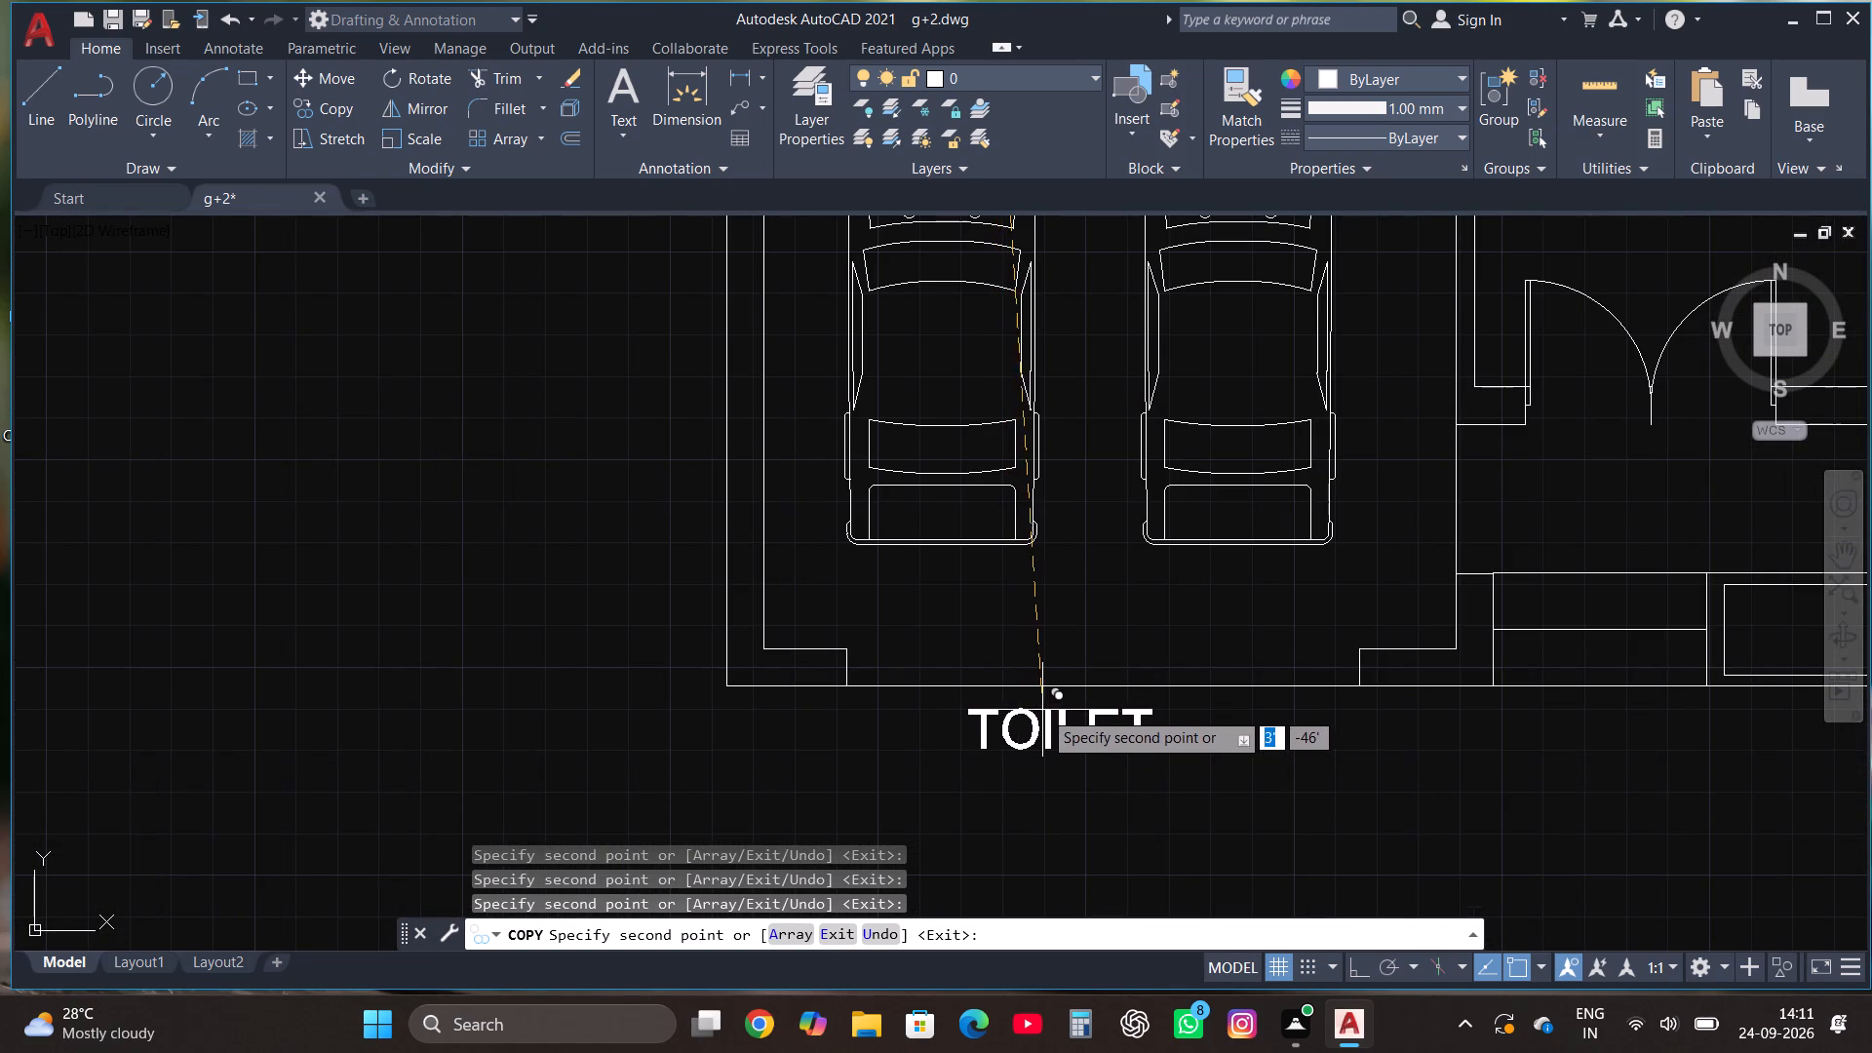
left_click(1044, 710)
Place one more TOILET label copy just inside the main double door and finish copying.
scroll(732, 595, "down", 2)
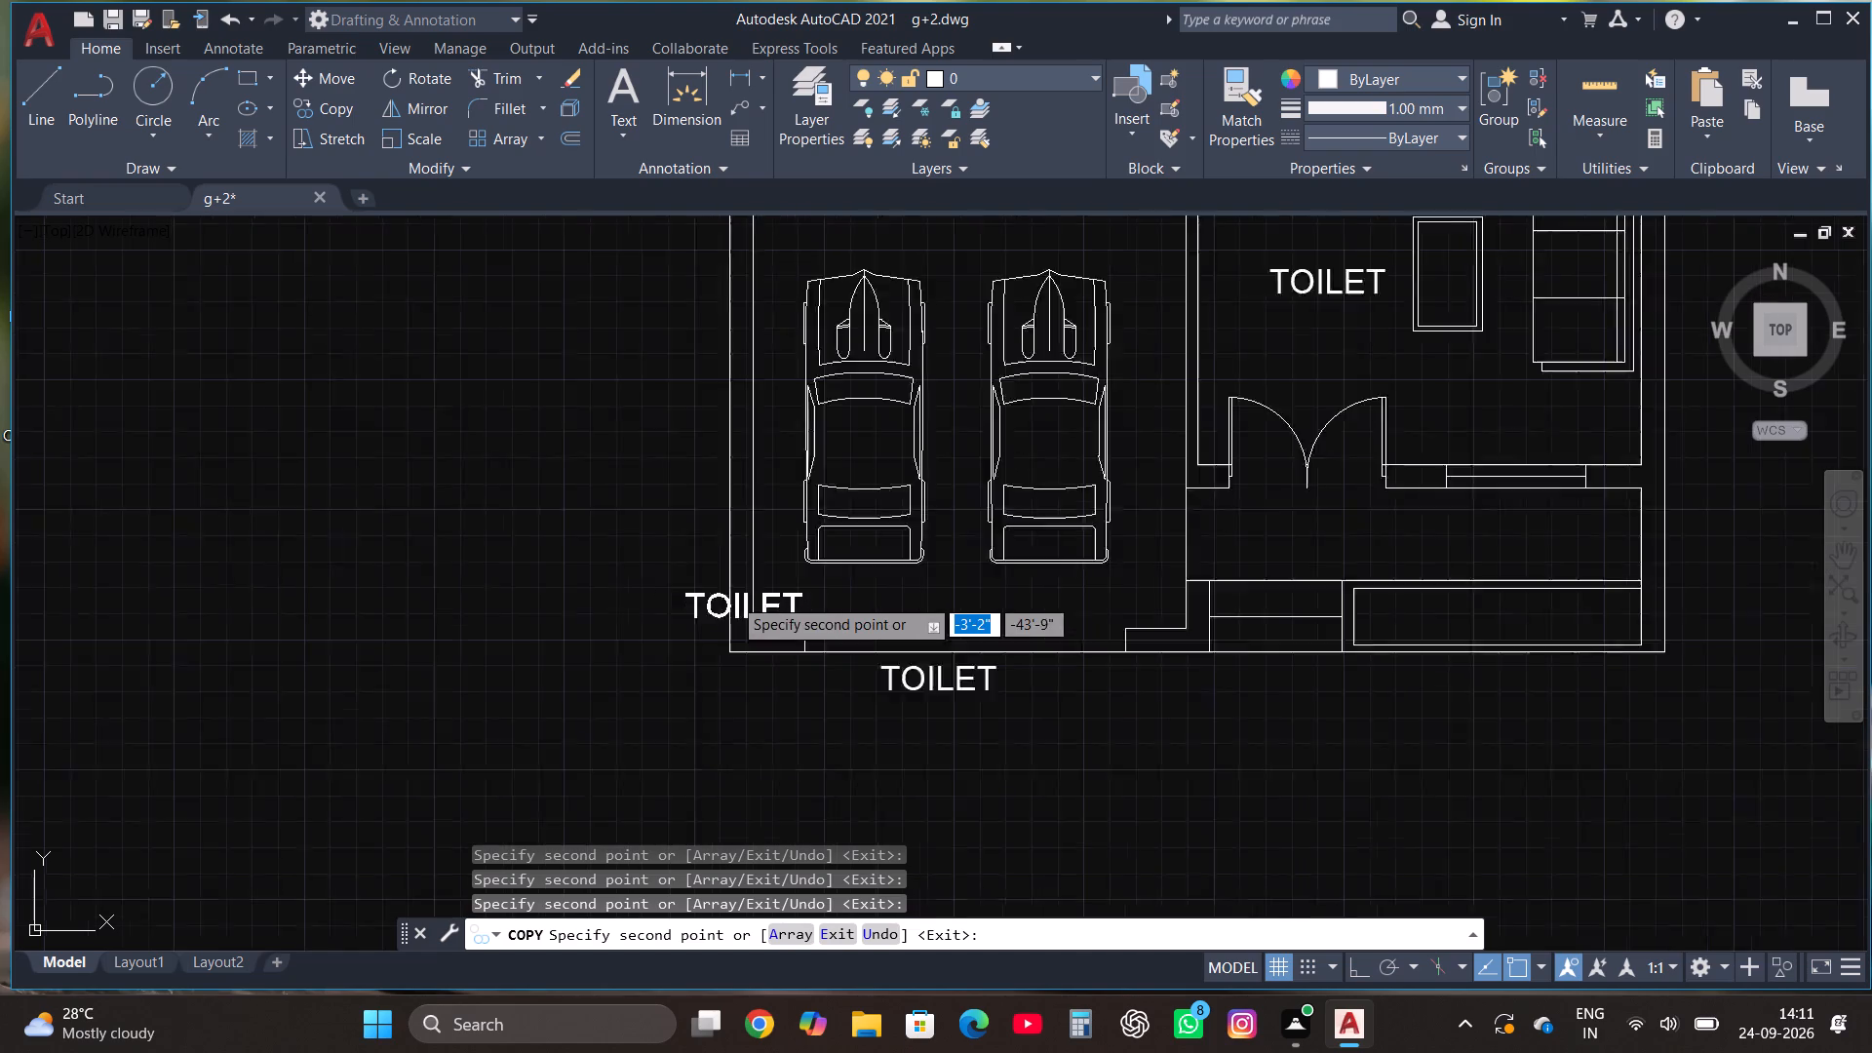
scroll(739, 618, "down", 2)
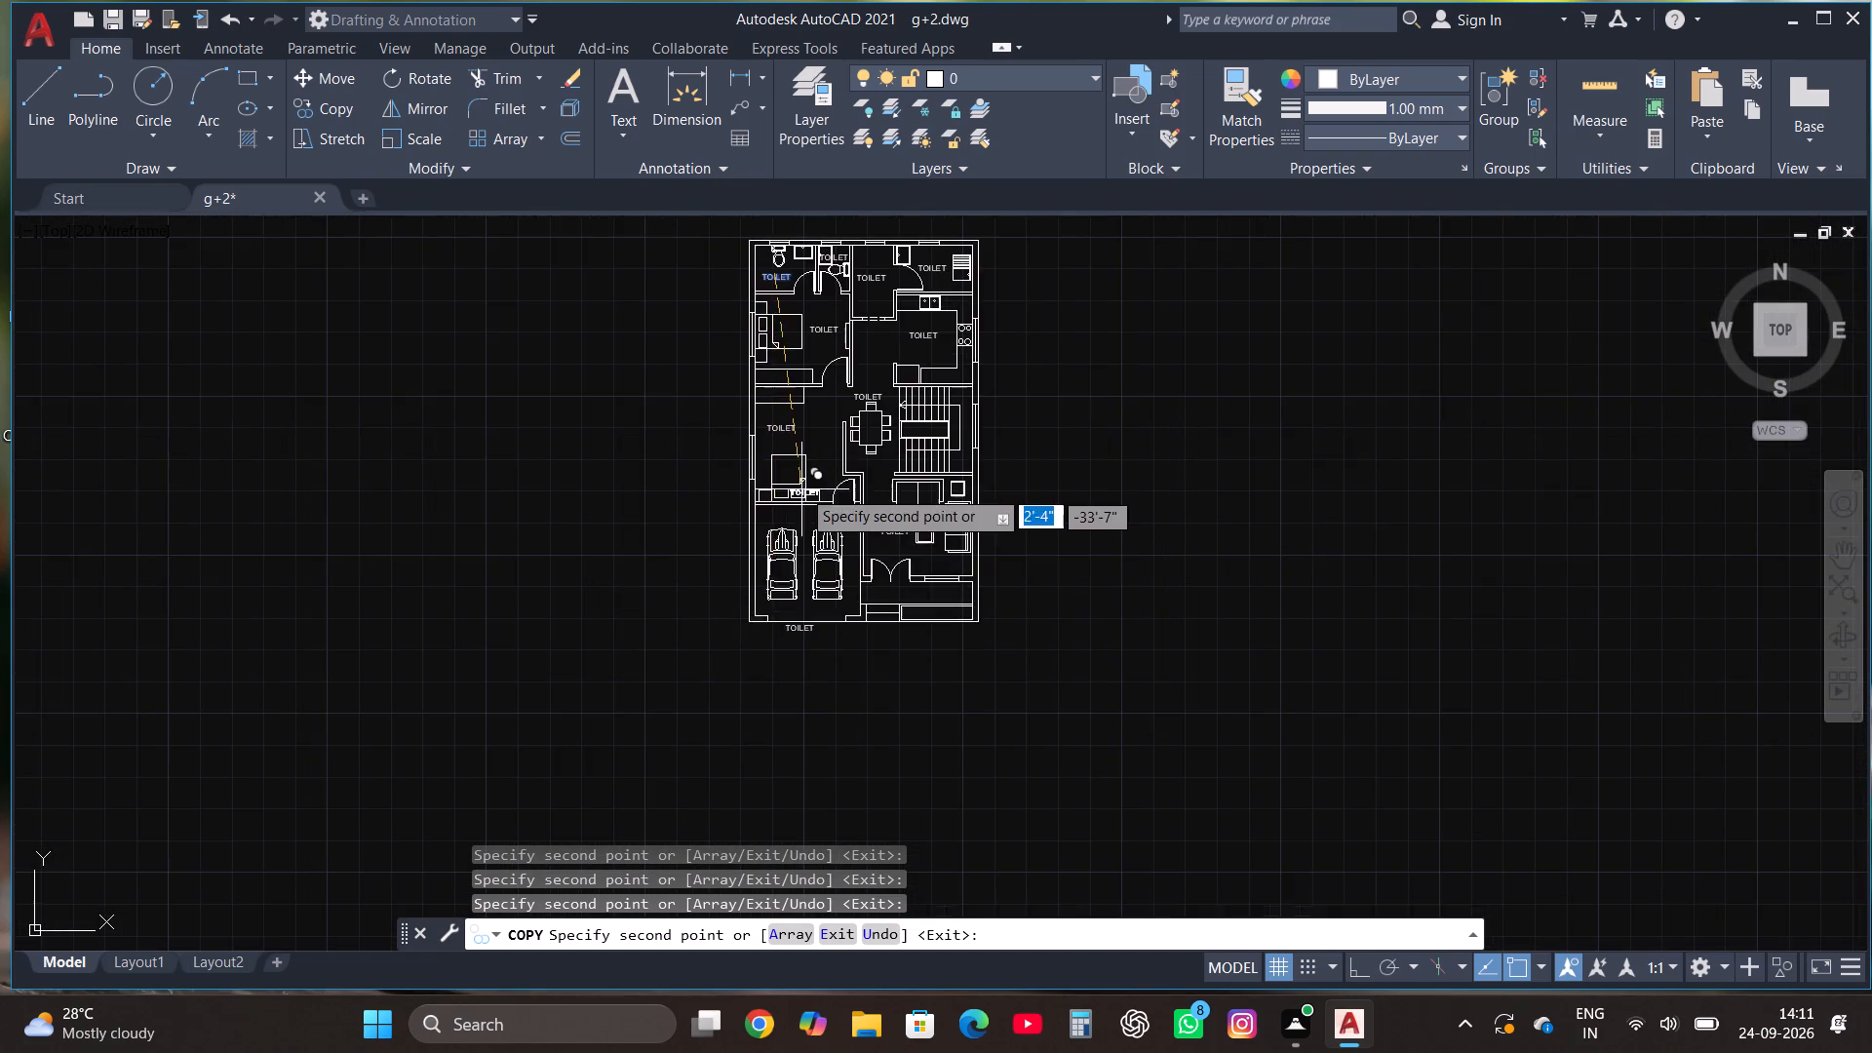
scroll(801, 487, "up", 1)
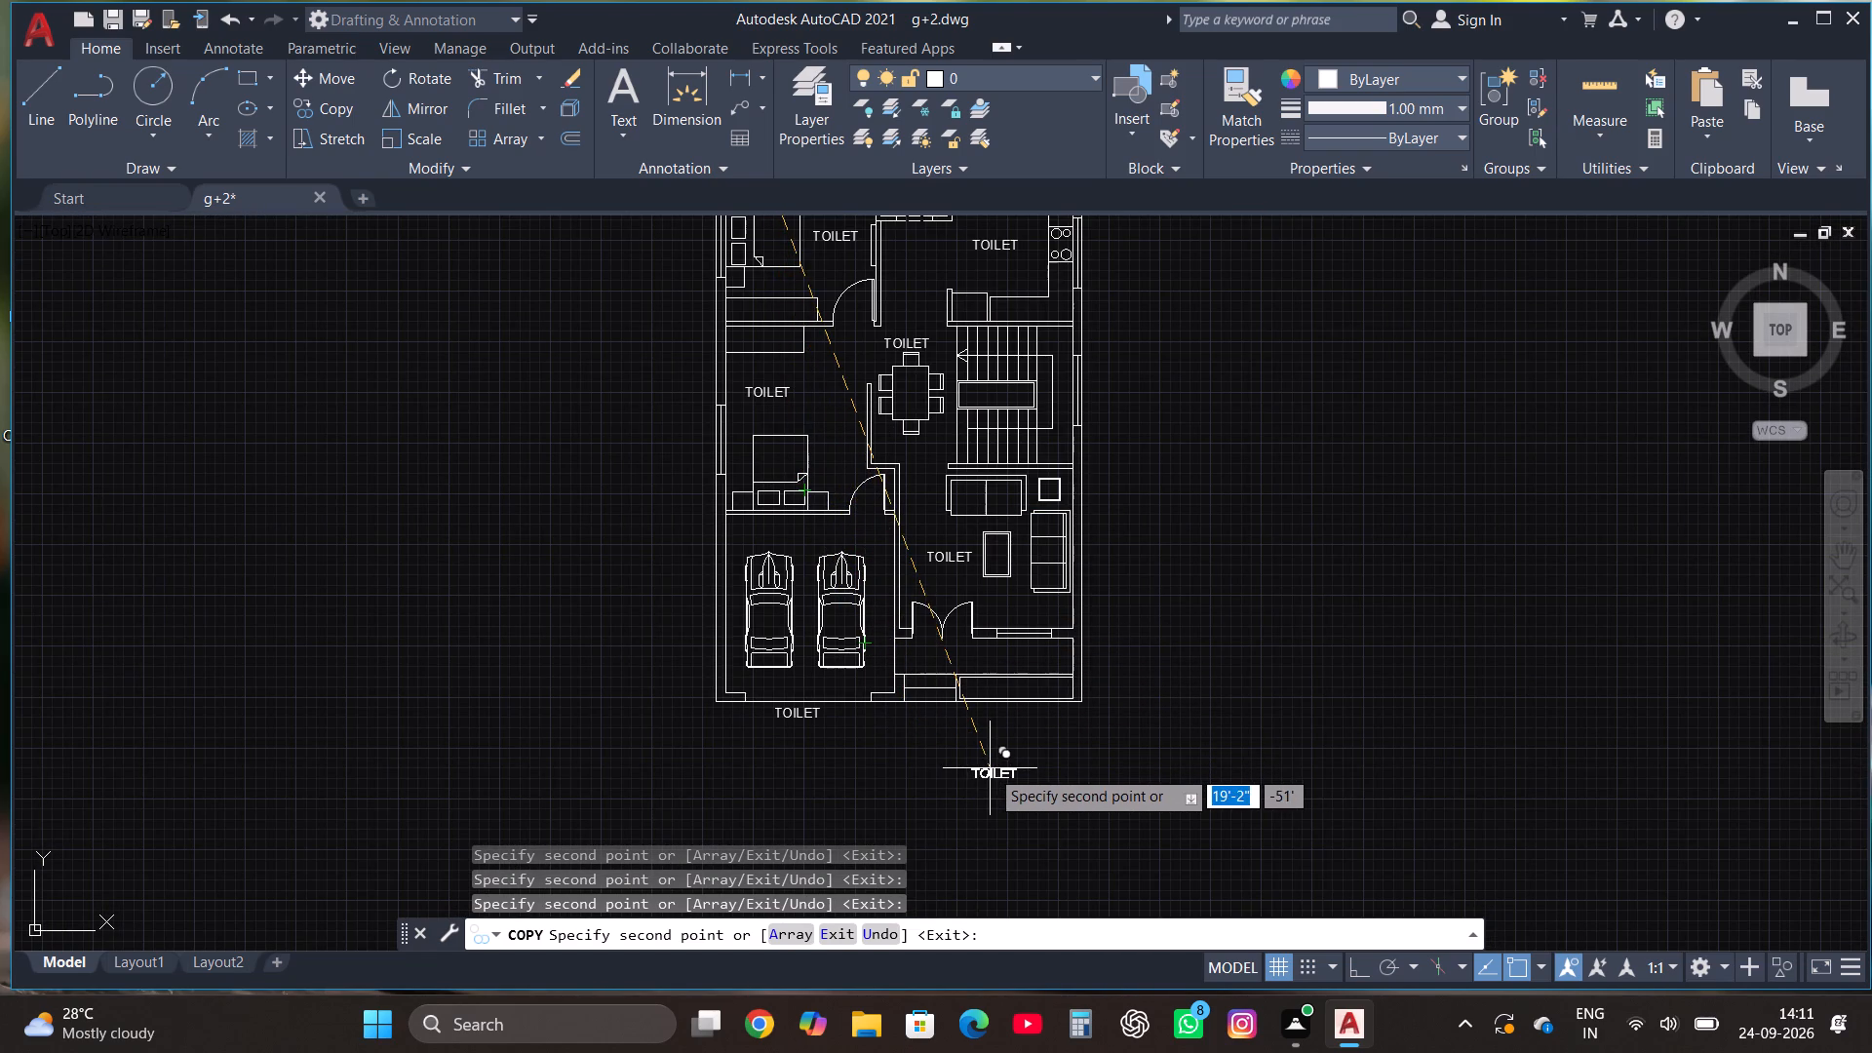
scroll(909, 620, "up", 1)
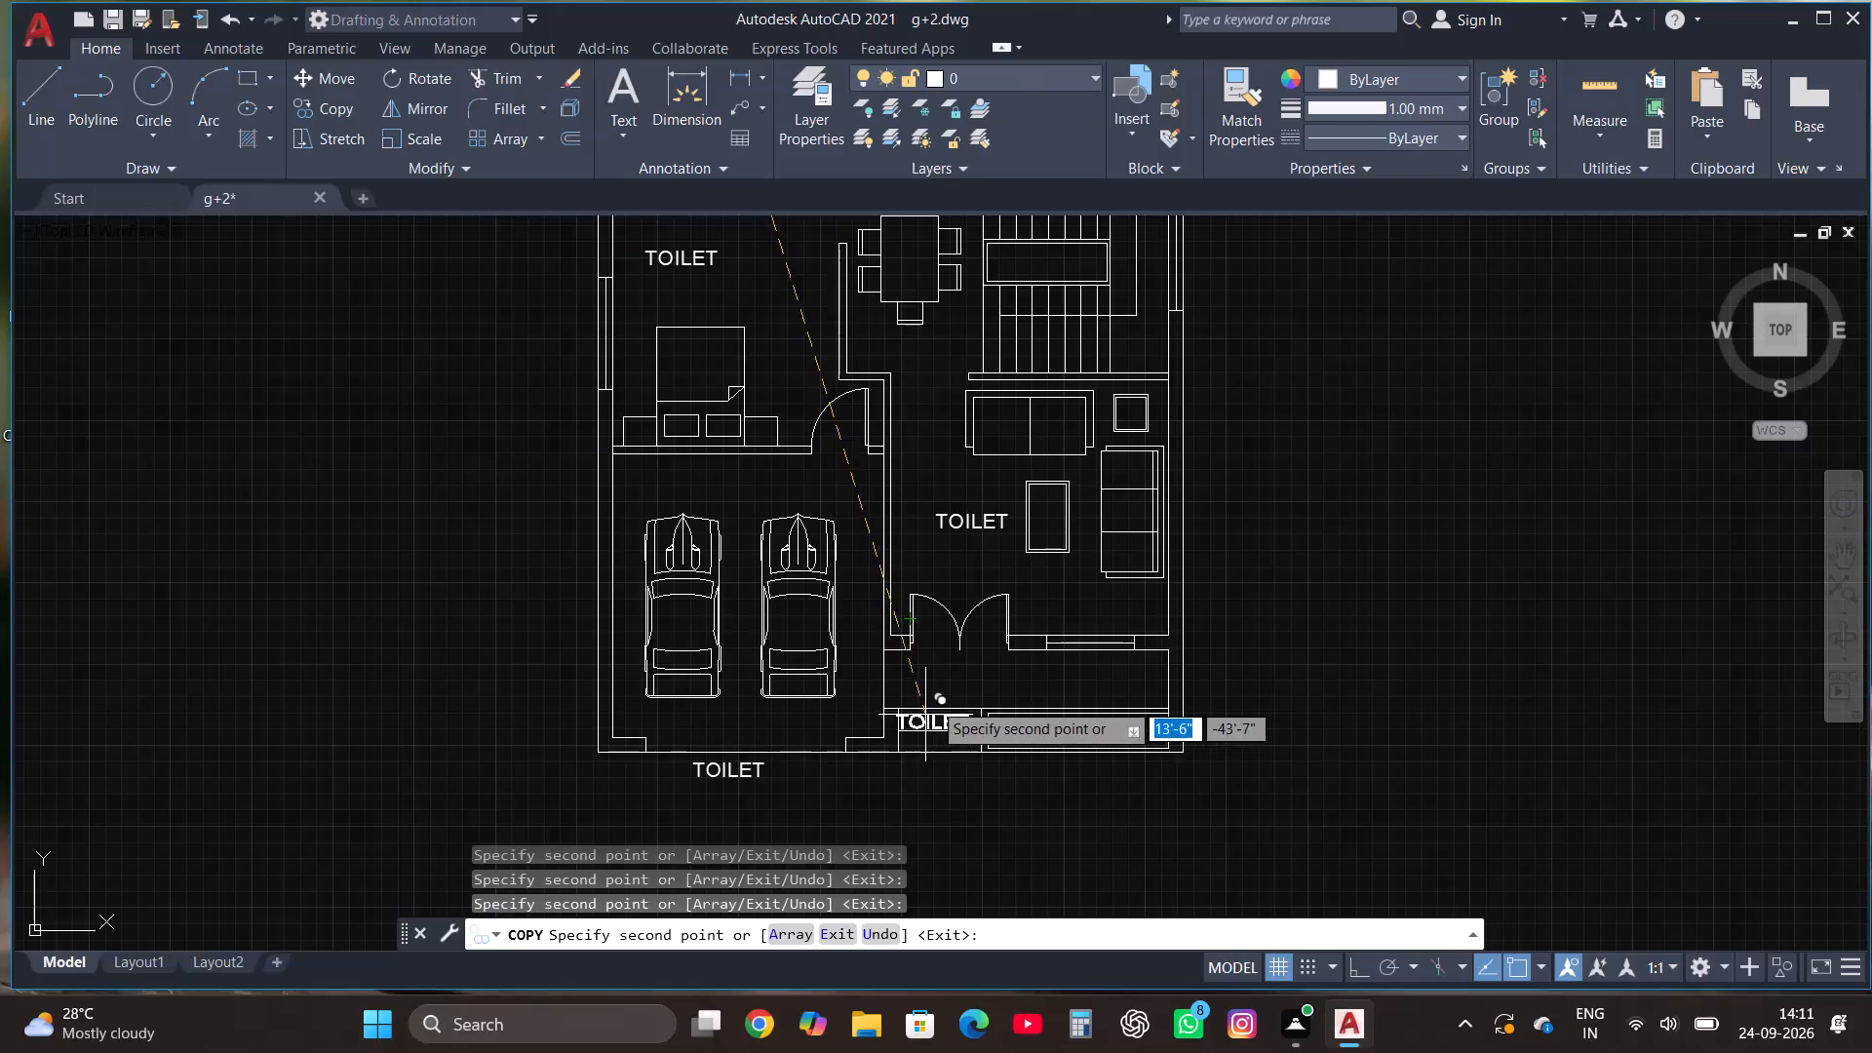
scroll(949, 583, "up", 2)
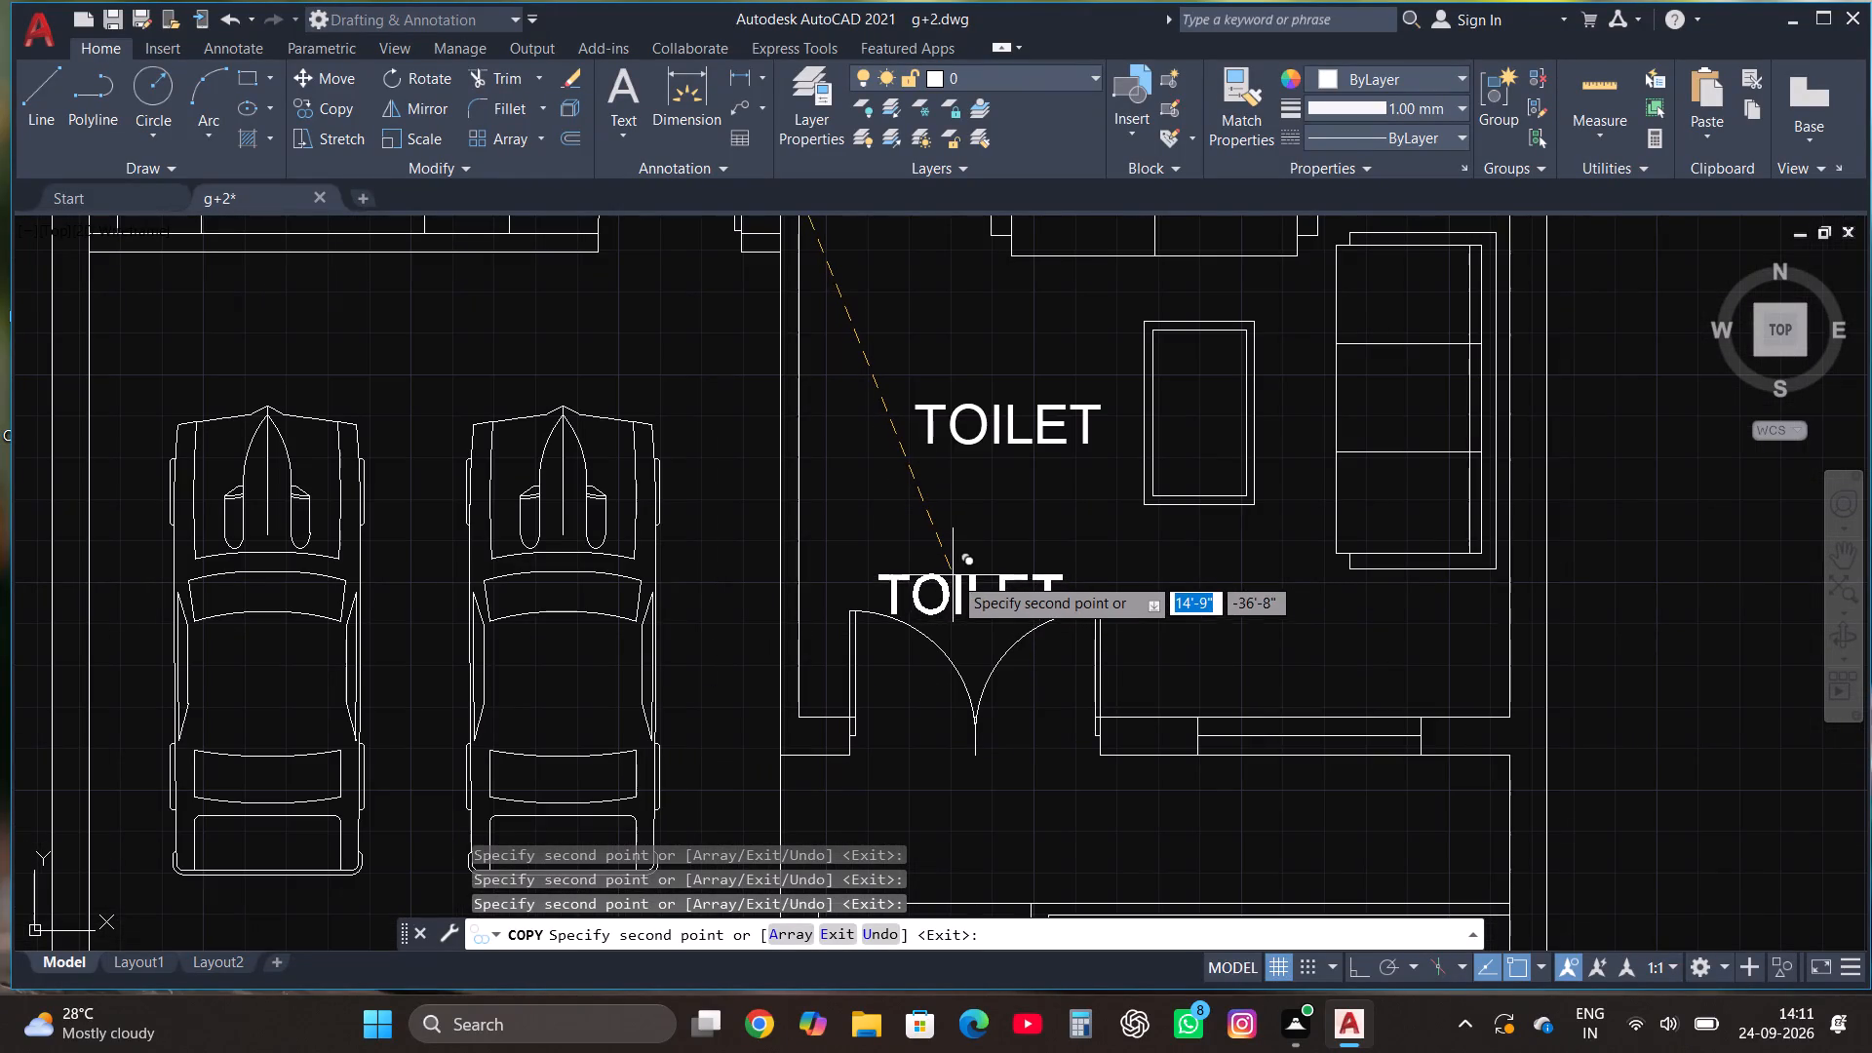
left_click(954, 575)
scroll(1000, 702, "down", 3)
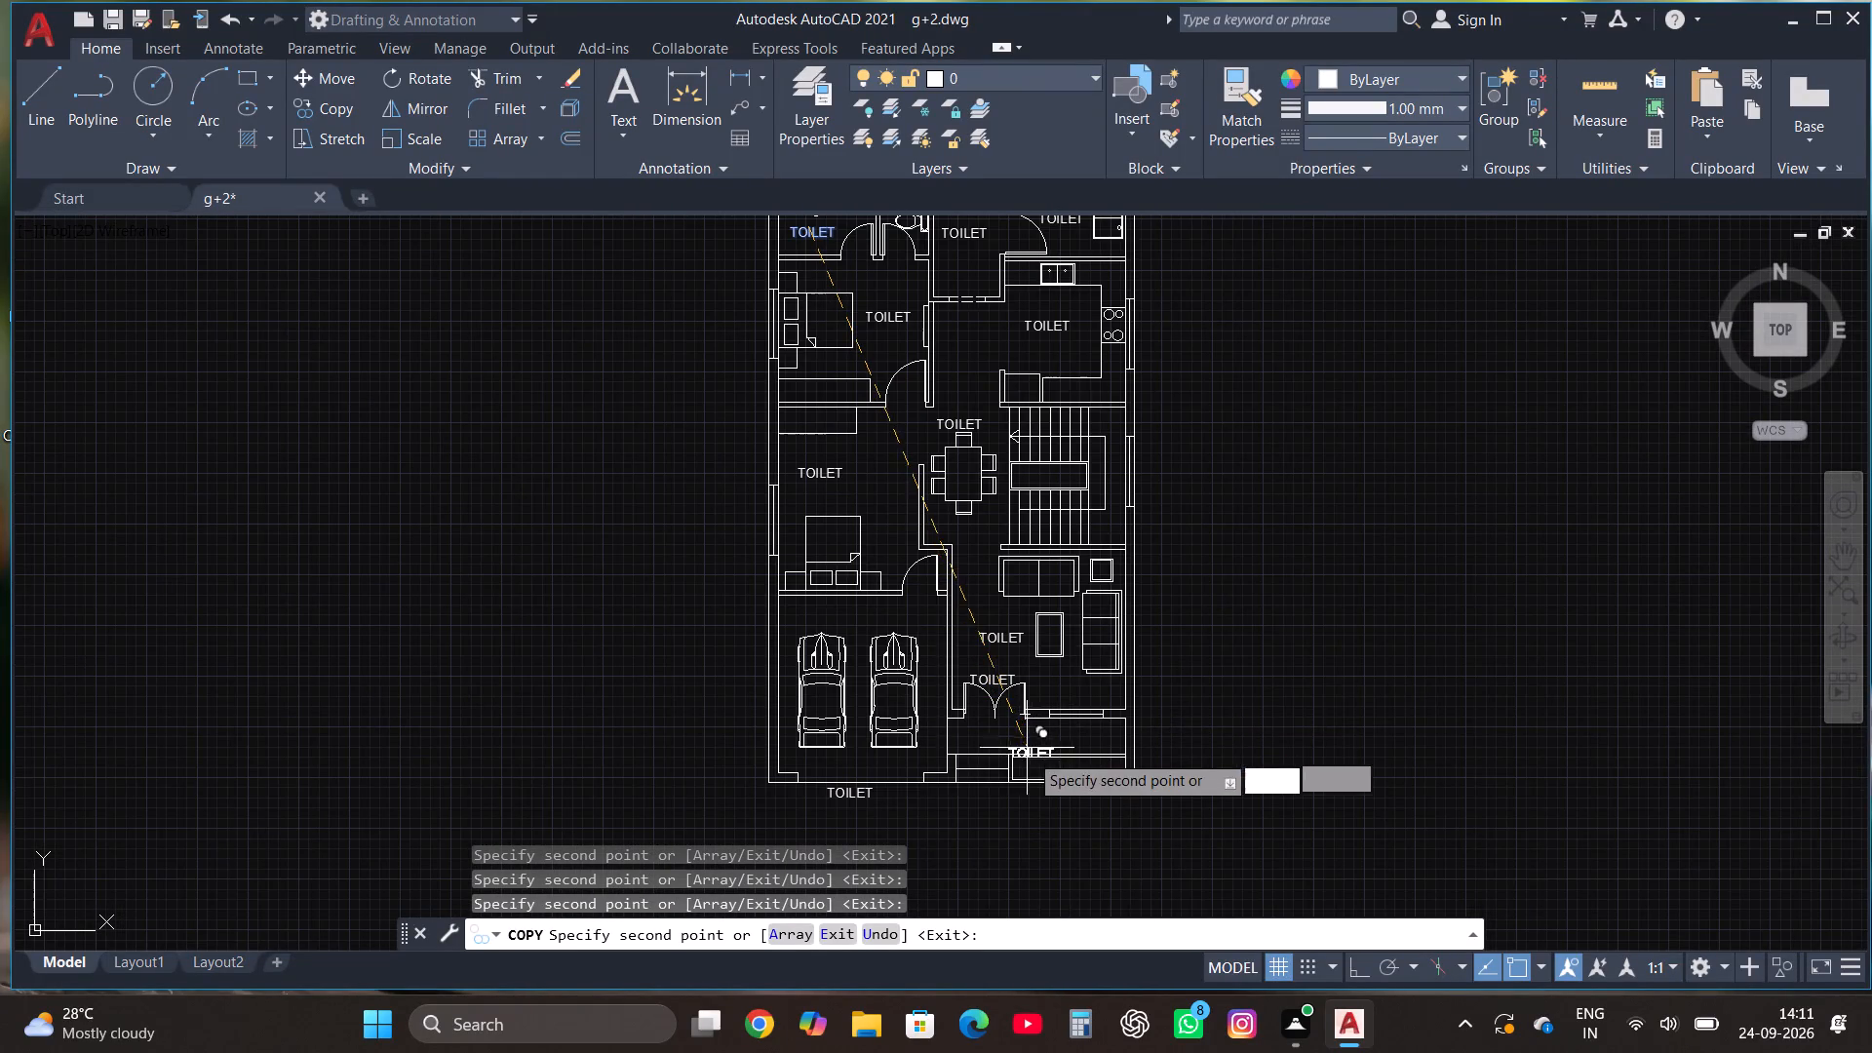
scroll(1038, 776, "down", 2)
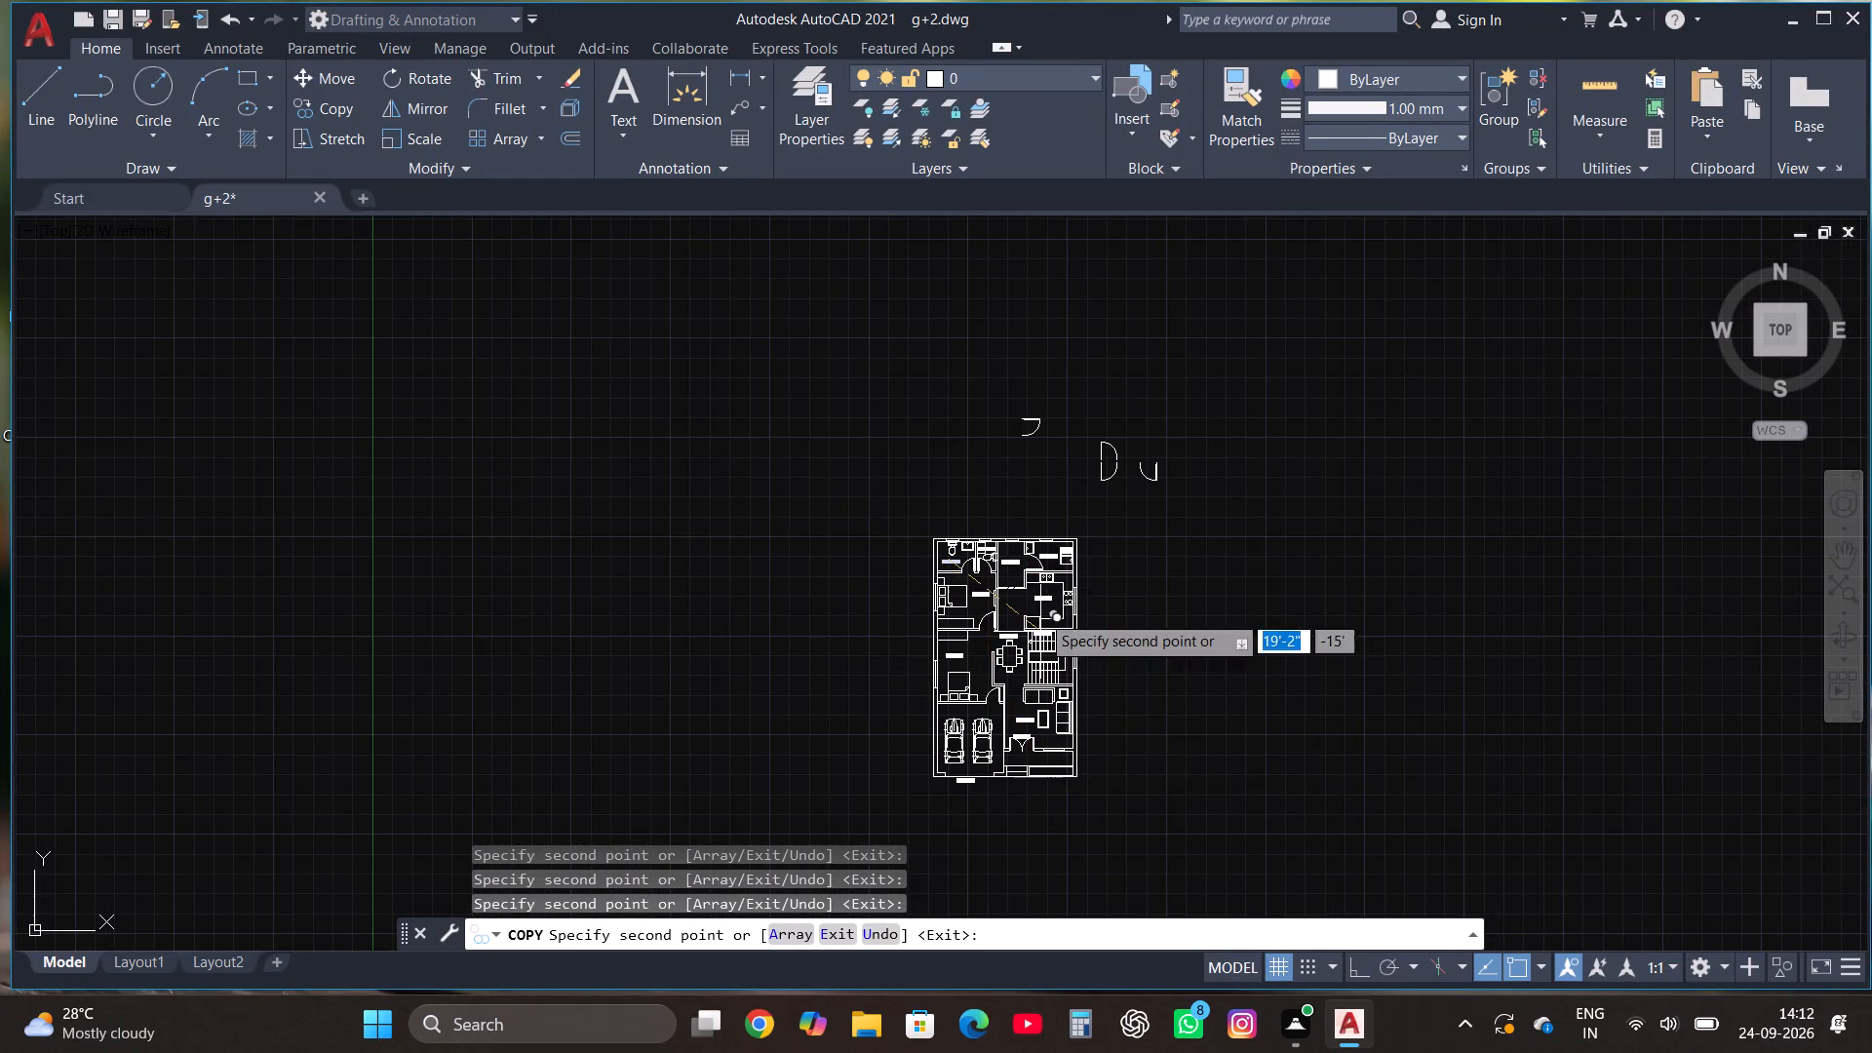
key("Escape")
Change the TOILET label in the rear space between the second bathroom and the utility room to PUJA ROOM on two lines.
scroll(996, 543, "up", 2)
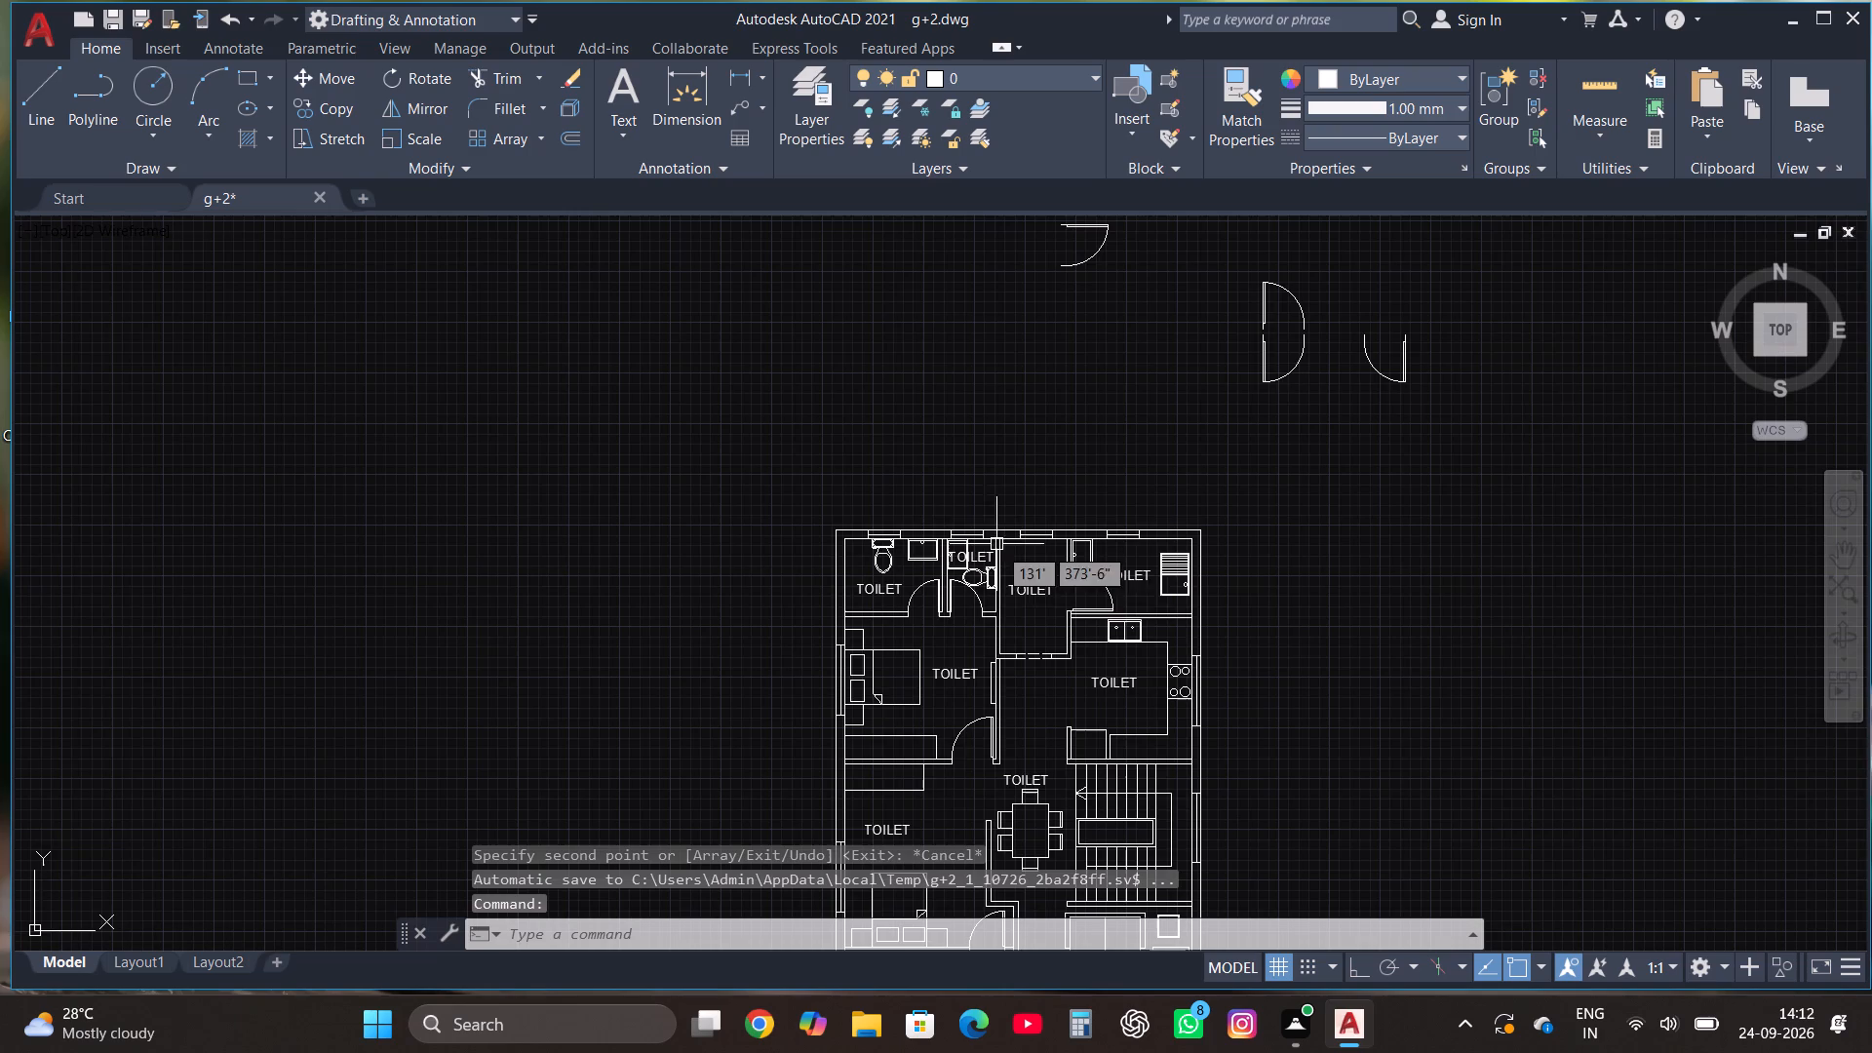
scroll(1043, 593, "up", 1)
scroll(1172, 671, "up", 1)
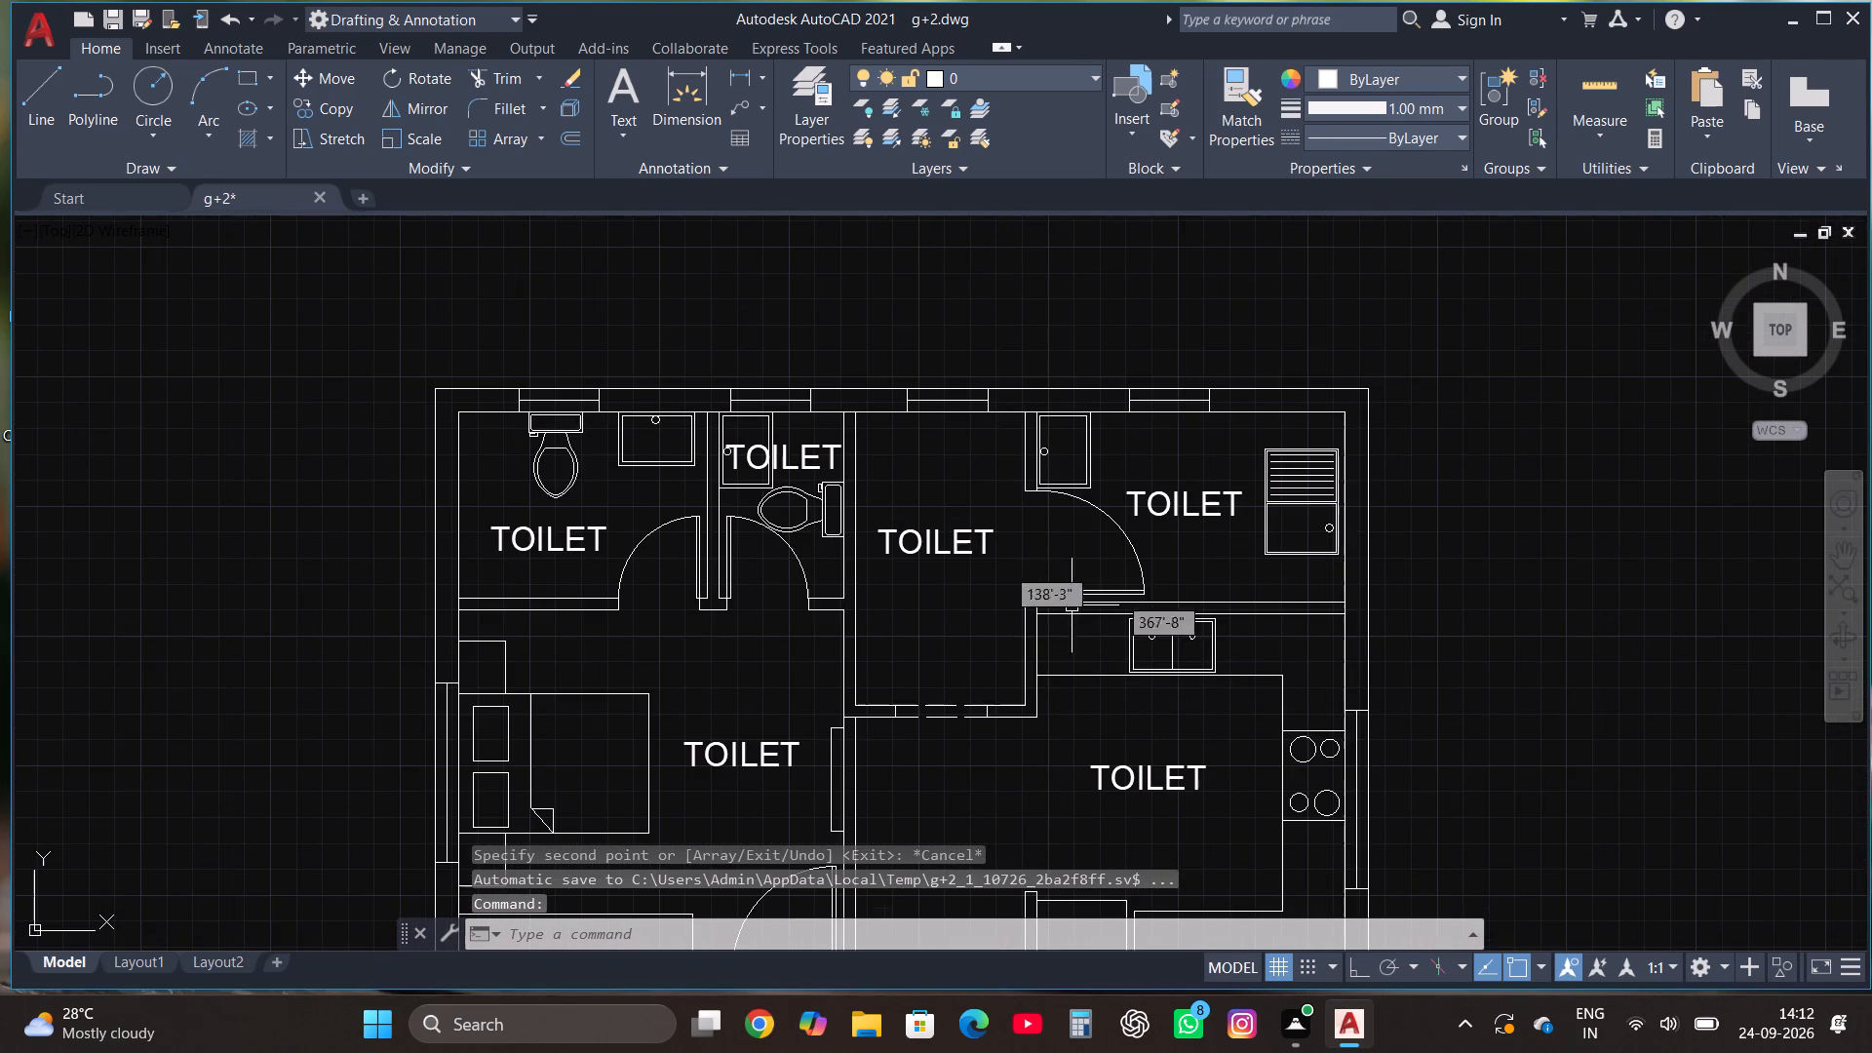
left_click(933, 539)
right_click(931, 539)
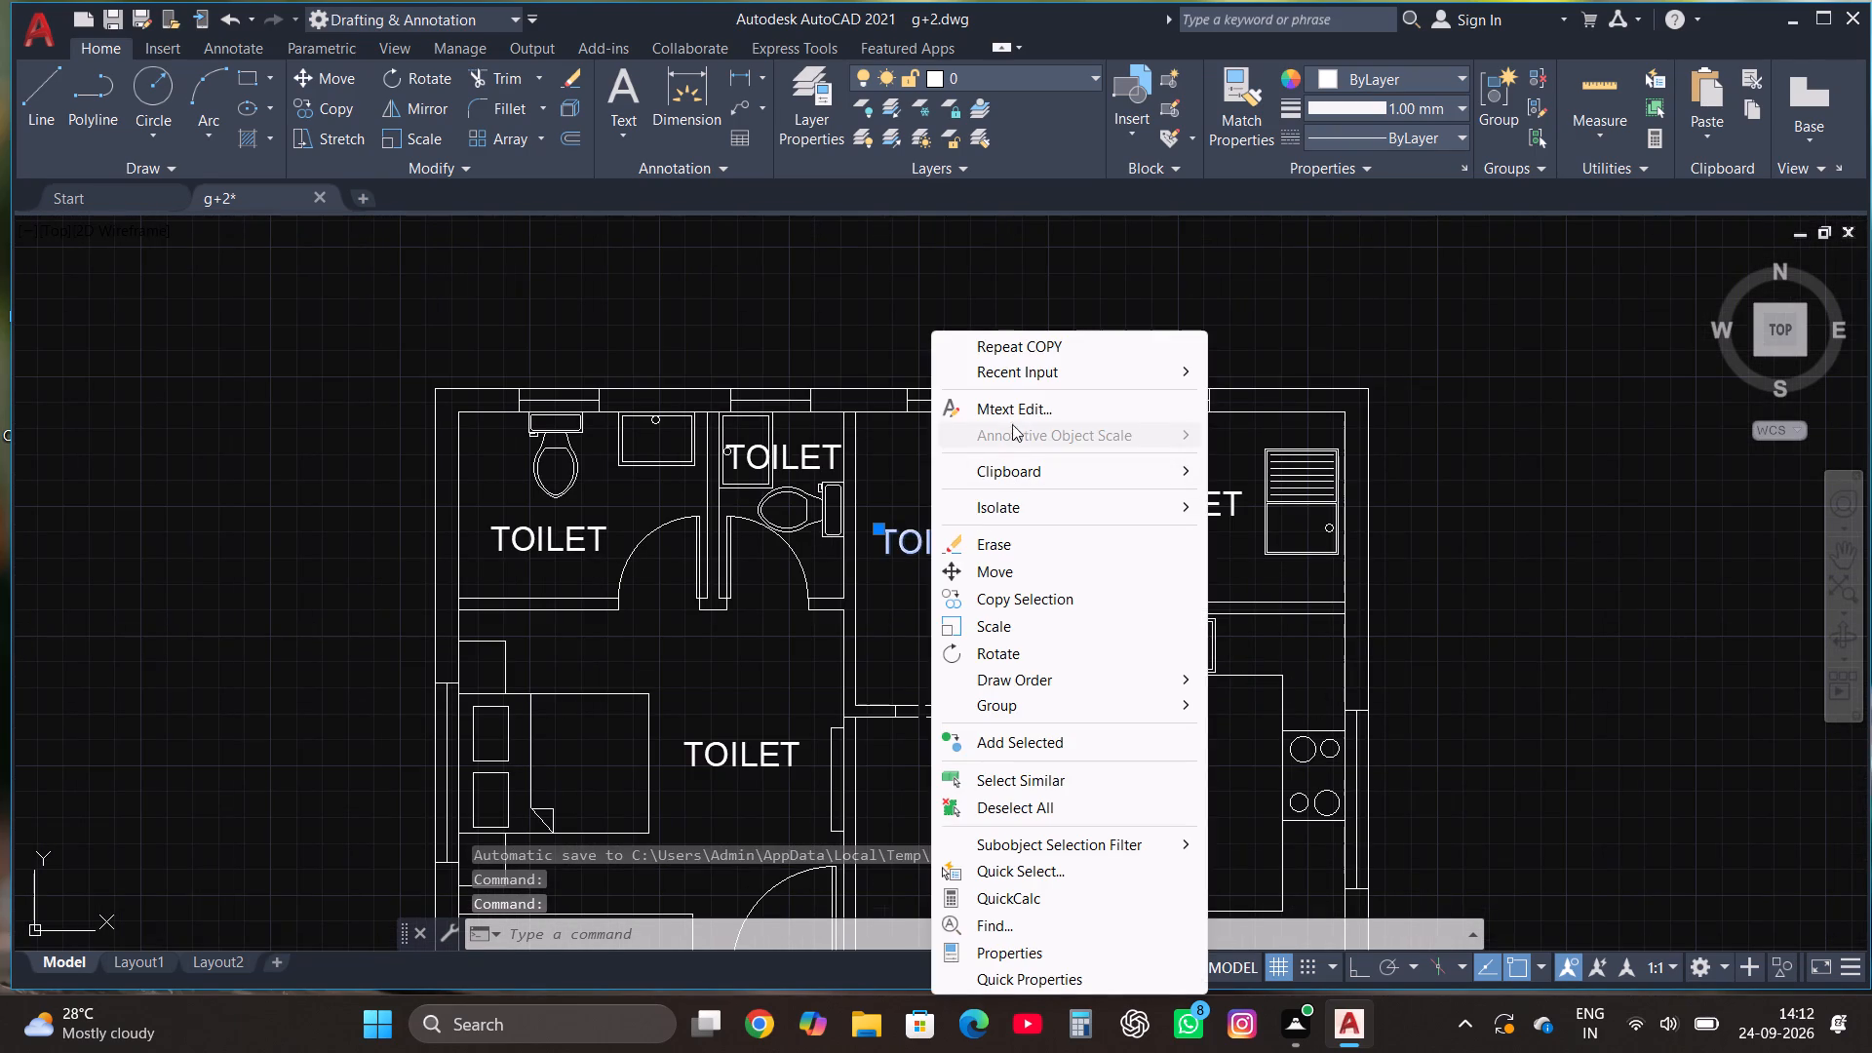
left_click(1012, 414)
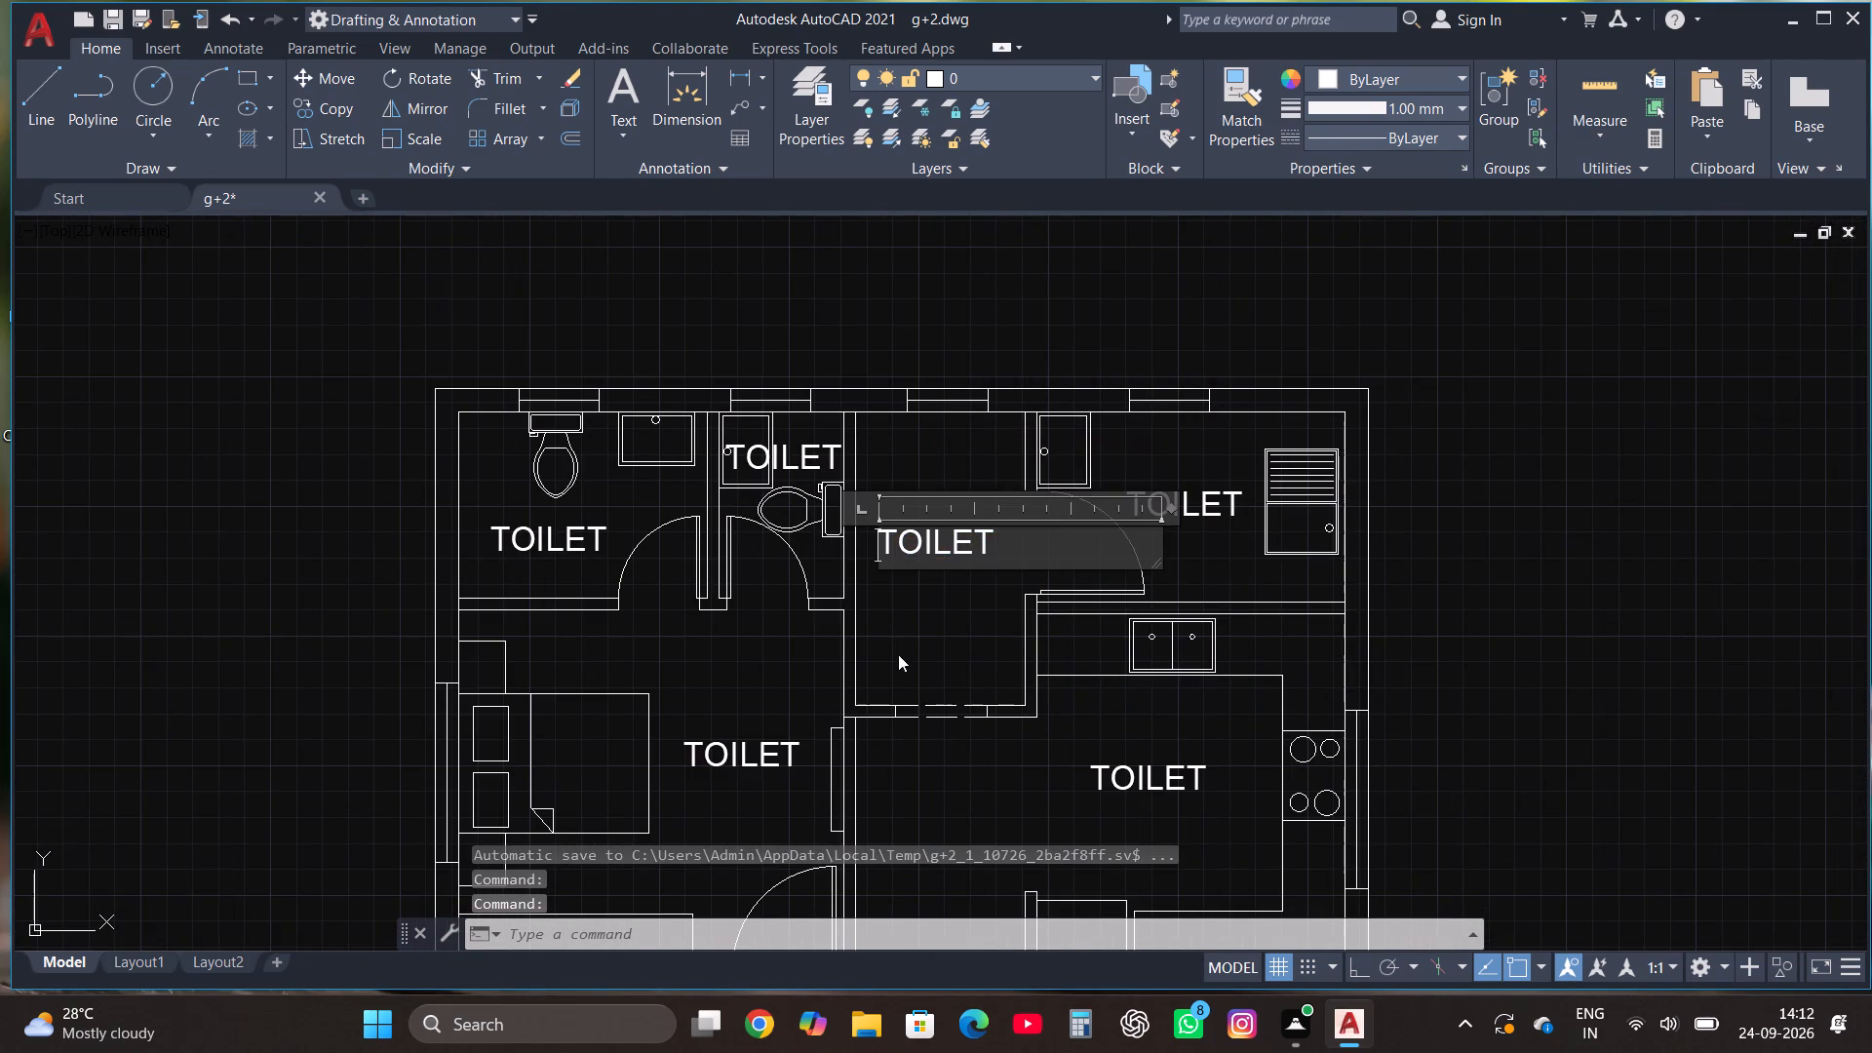
left_click(1008, 528)
key("BackSpace")
key("BackSpace")
key("BackSpace")
key("BackSpace")
key("BackSpace")
key("BackSpace")
key("BackSpace")
key("BackSpace")
key("BackSpace")
key("BackSpace")
key("BackSpace")
key("BackSpace")
key("BackSpace")
key("BackSpace")
key("BackSpace")
key("BackSpace")
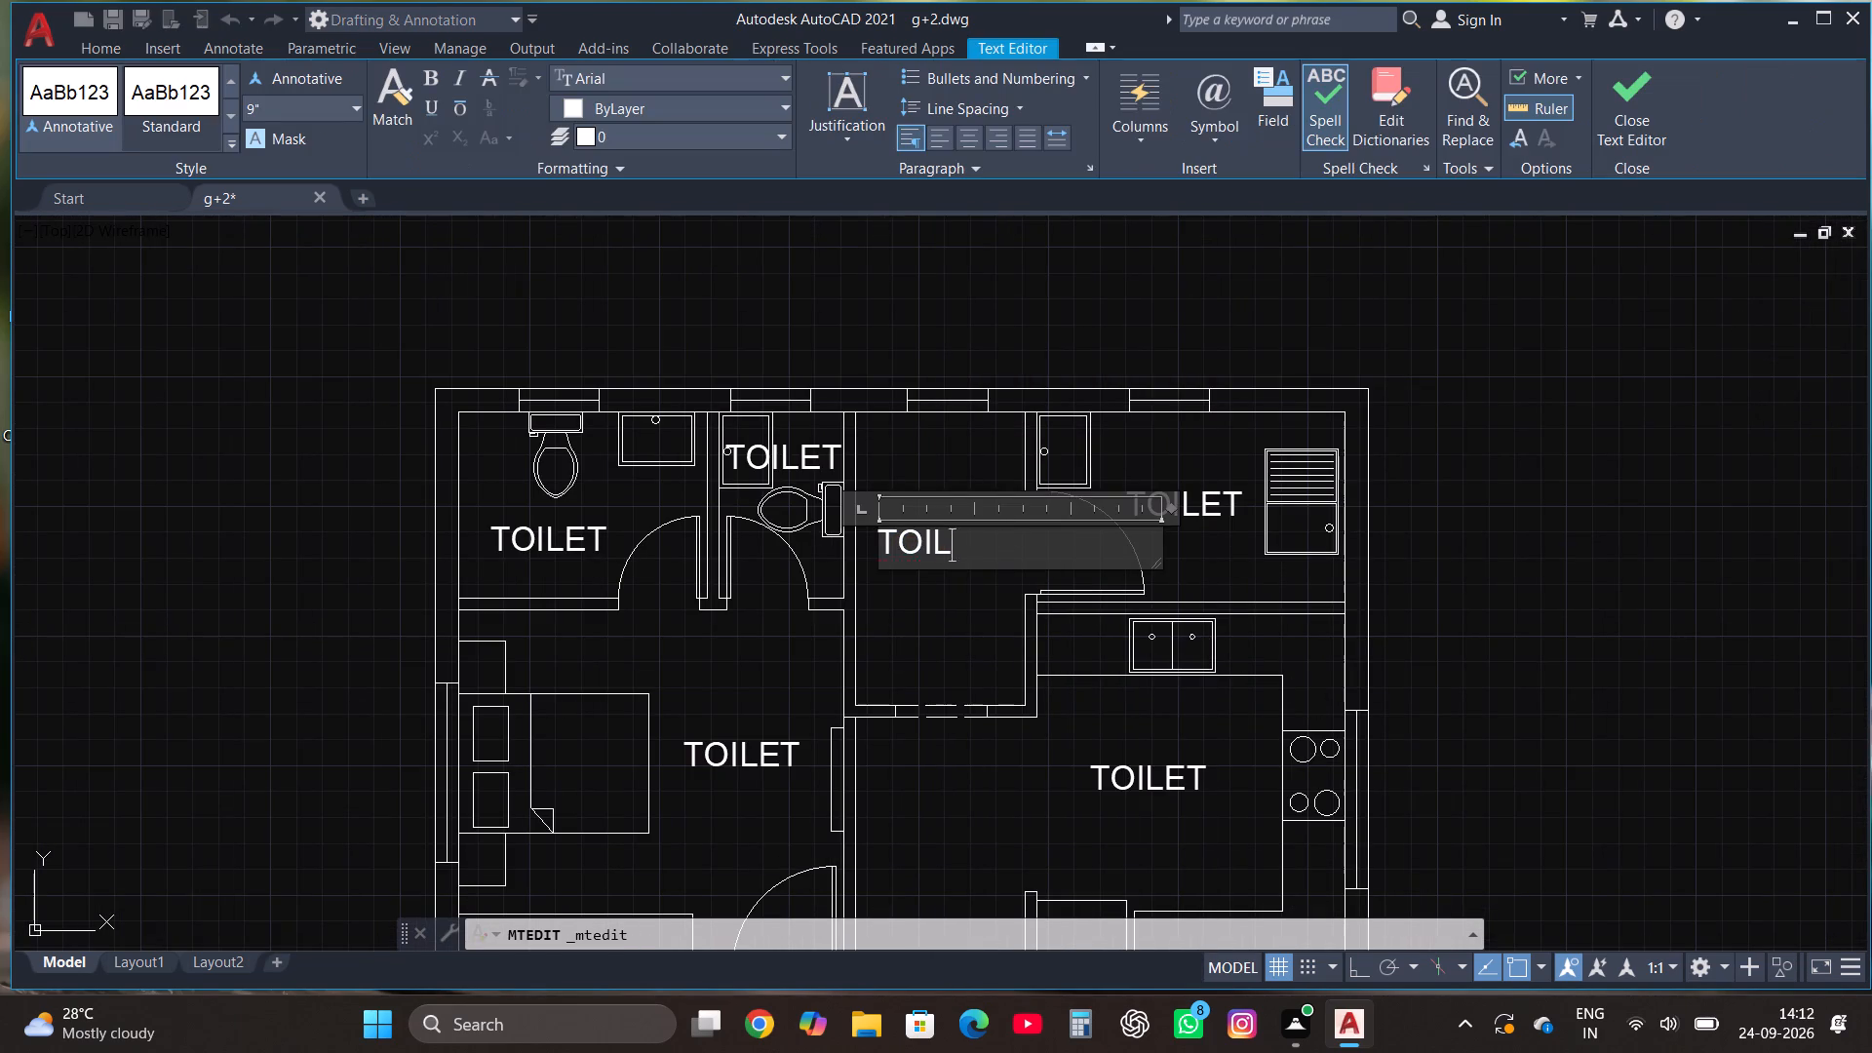
type("PUJA")
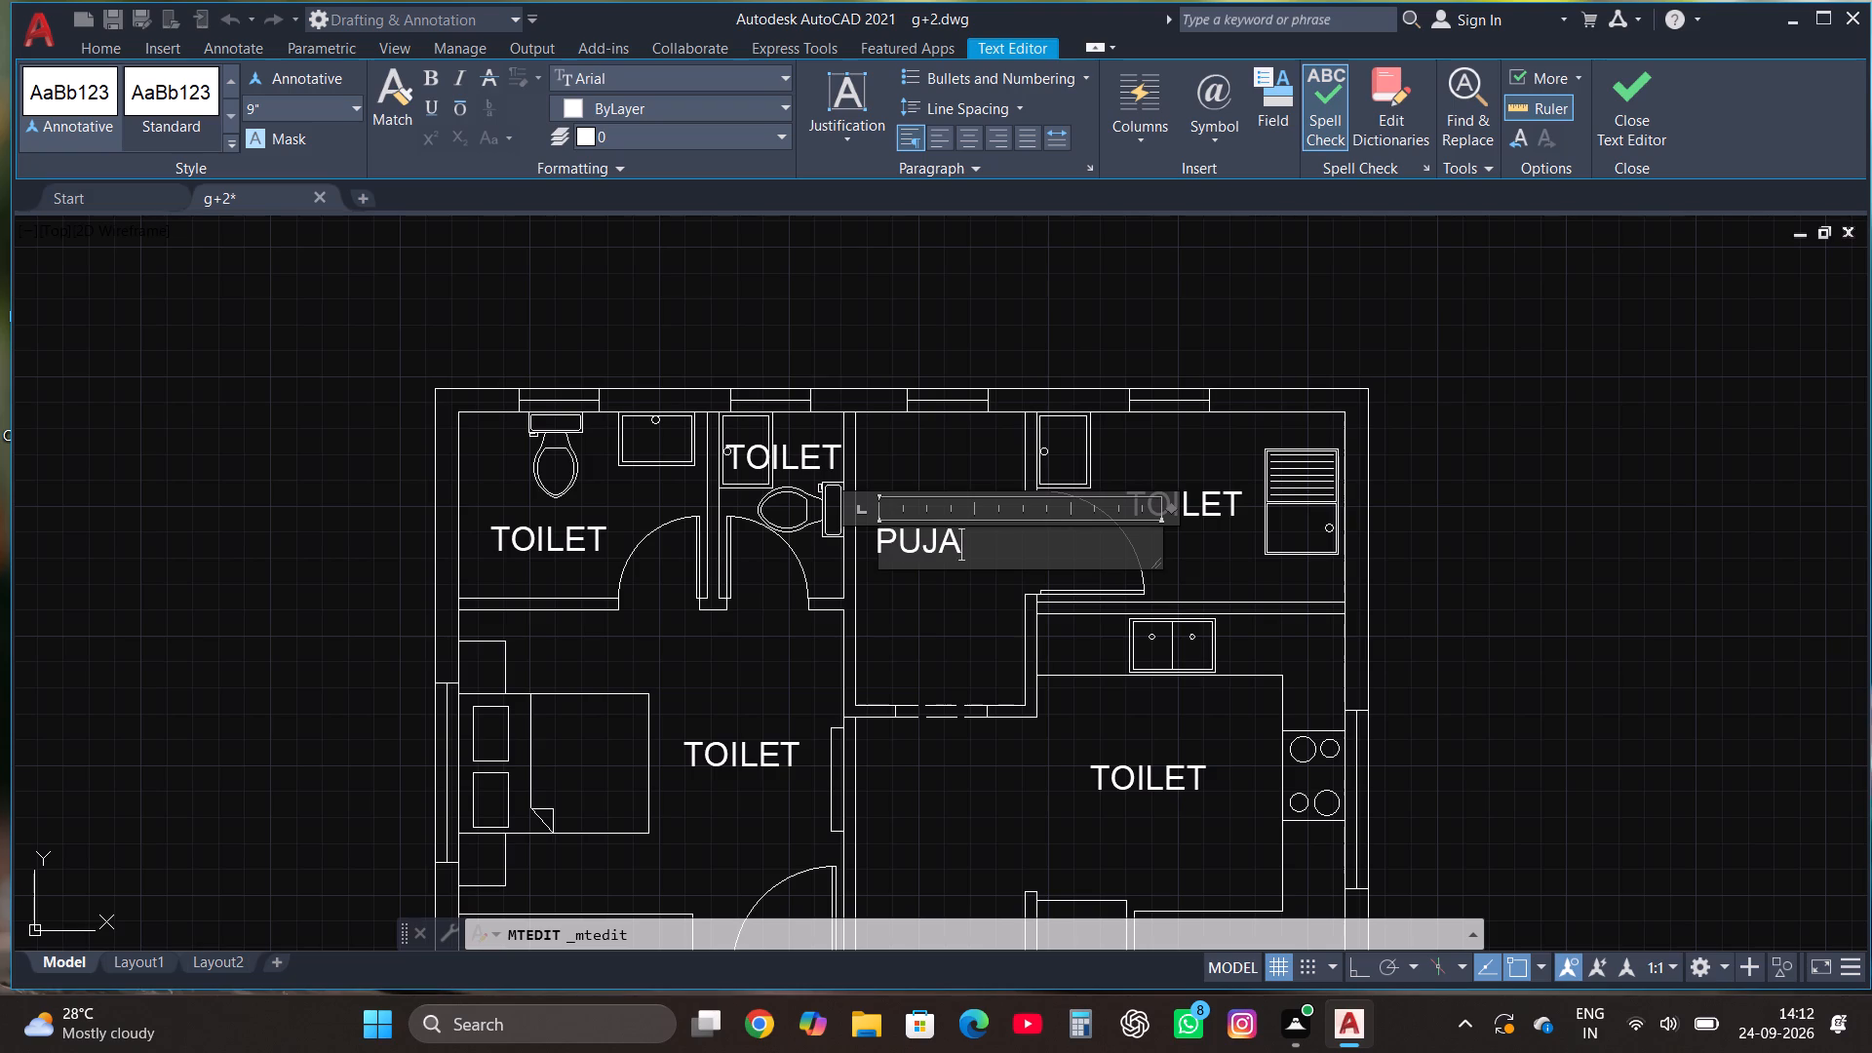
key("Return")
type("ROOM")
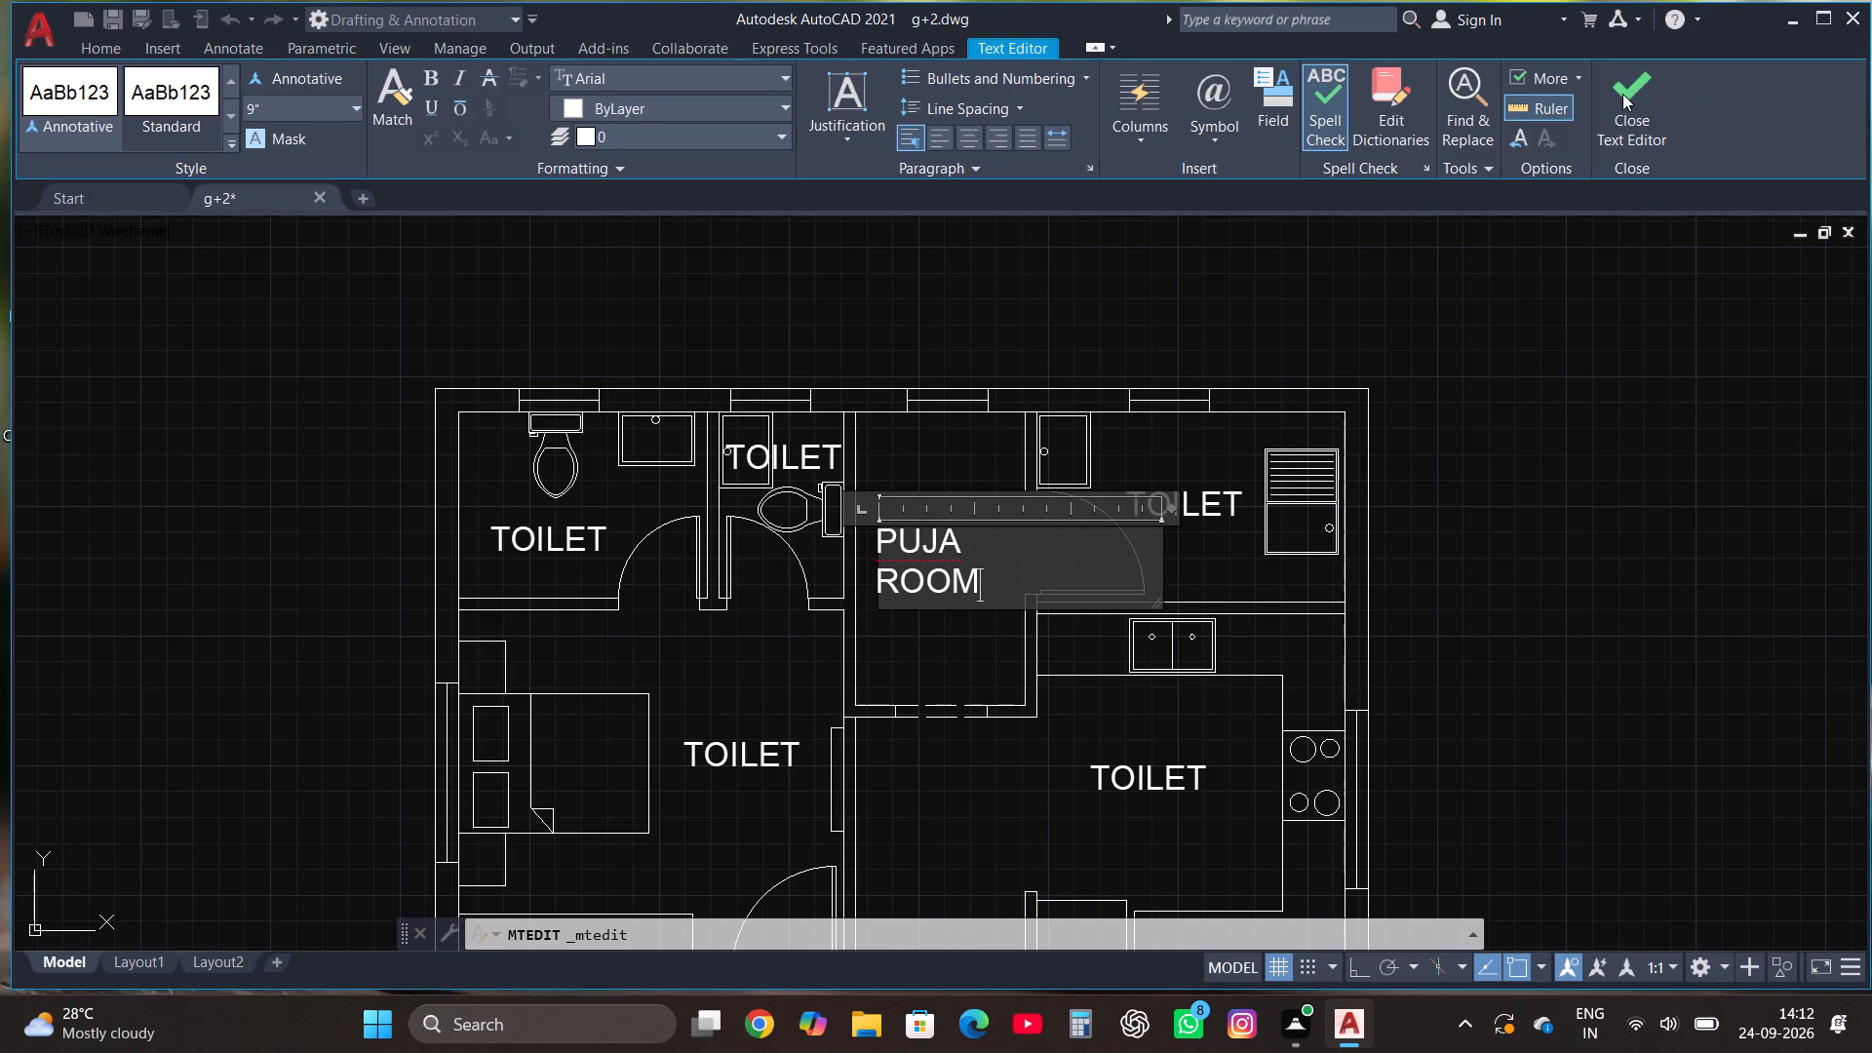
left_click(1622, 94)
Change the TOILET label in the room with the washing sink behind the kitchen to UTILITY.
left_click(1189, 512)
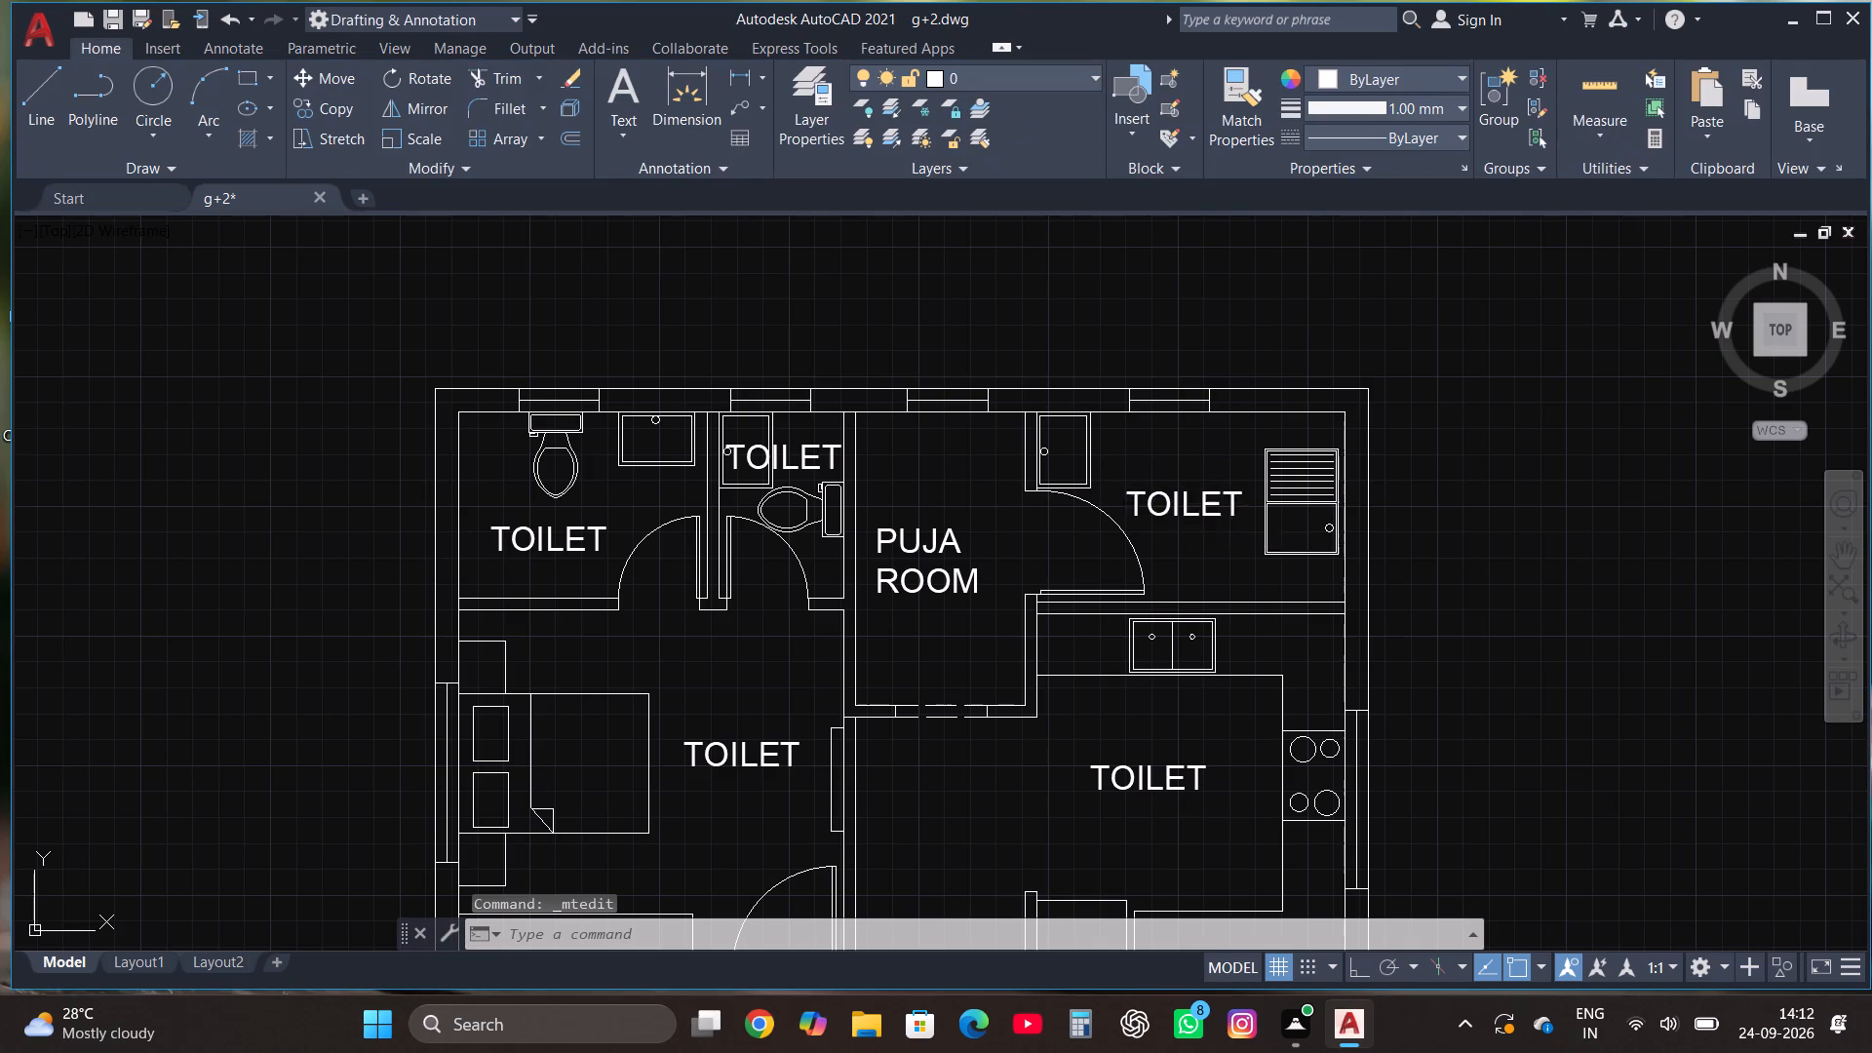
right_click(1187, 511)
left_click(1326, 403)
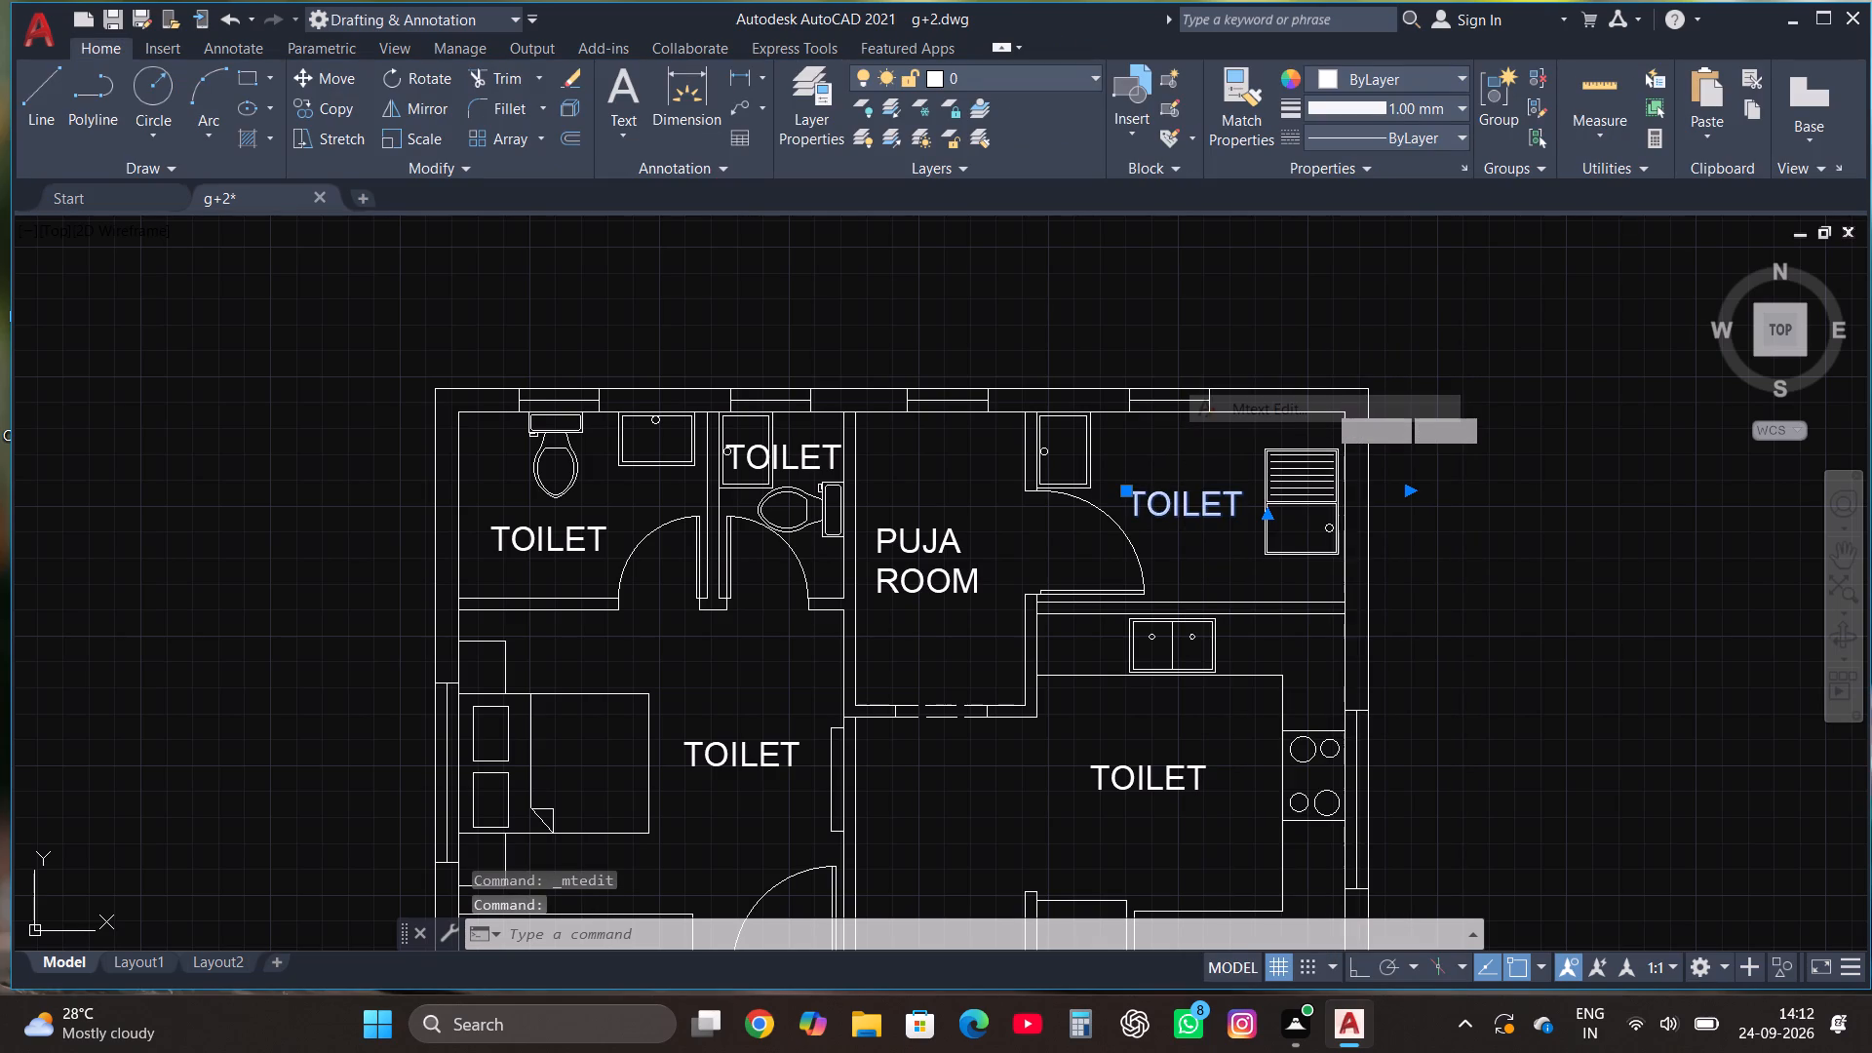
left_click(1243, 508)
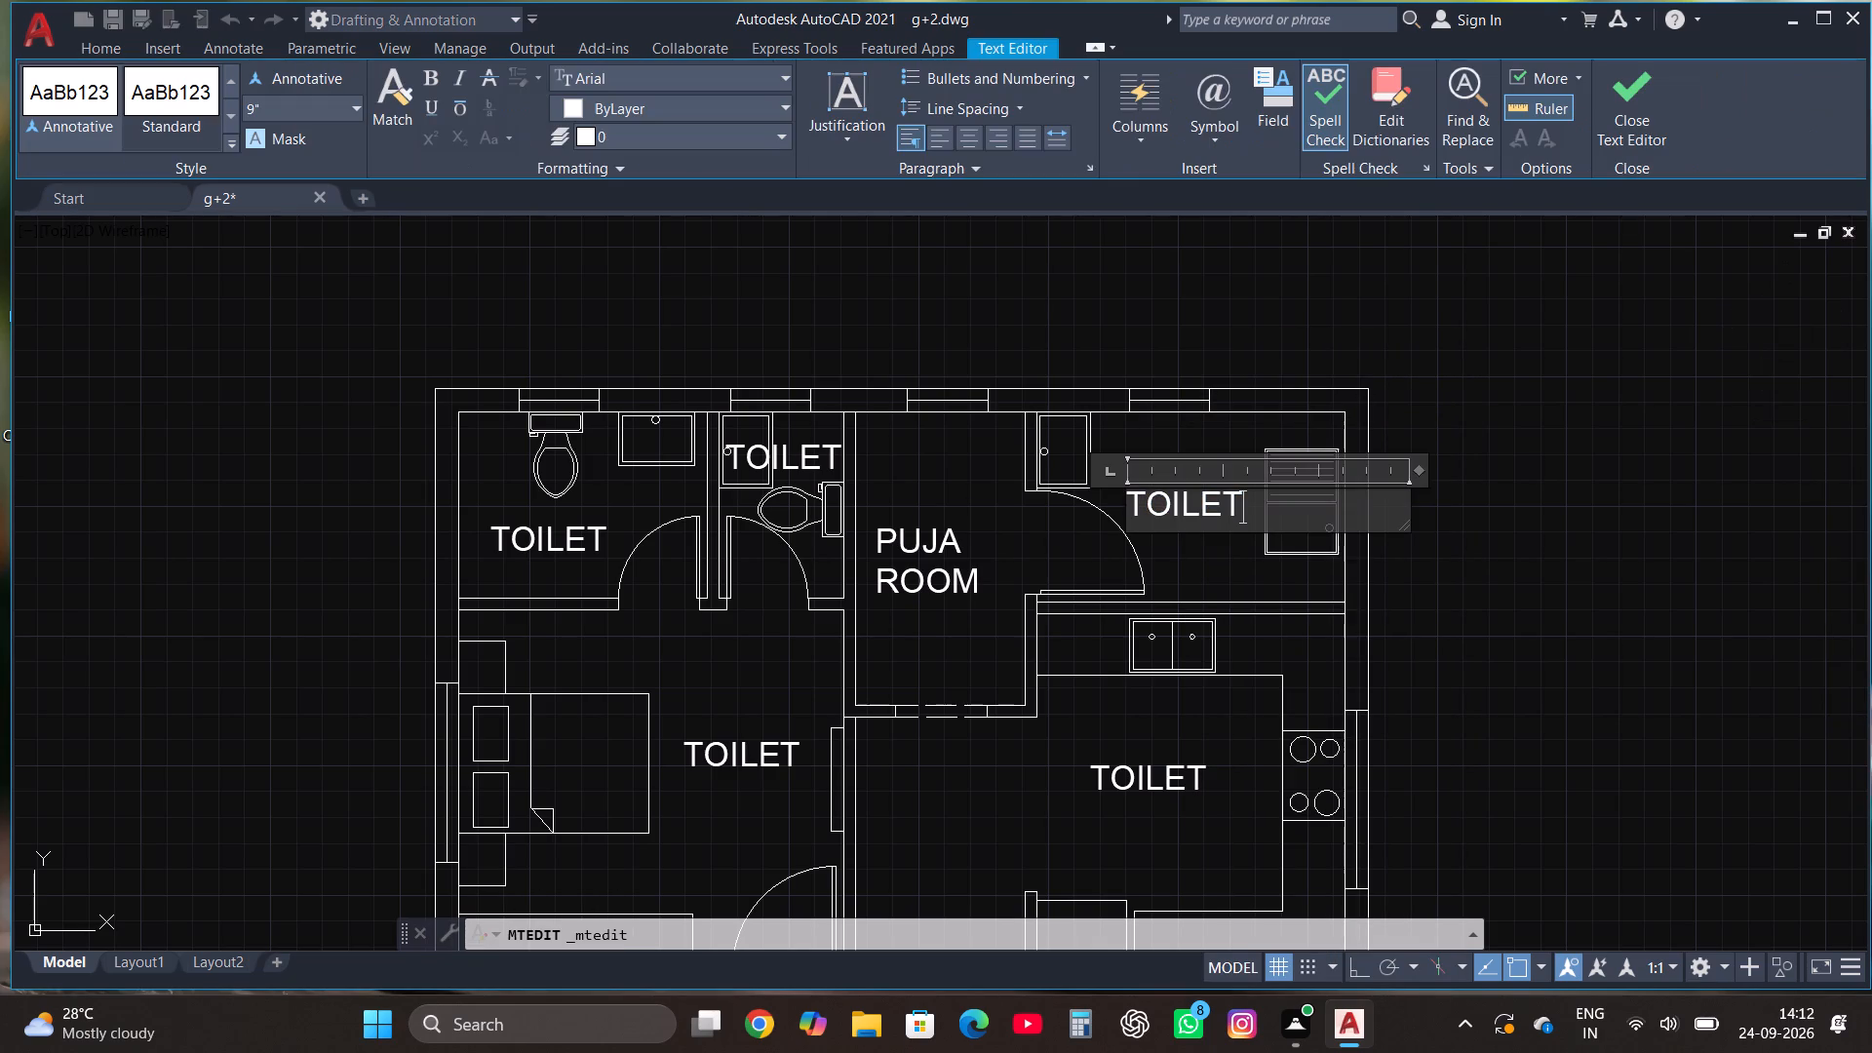
key("BackSpace")
key("BackSpace")
key("BackSpace")
key("BackSpace")
key("BackSpace")
key("BackSpace")
key("BackSpace")
key("BackSpace")
key("BackSpace")
key("BackSpace")
key("BackSpace")
key("BackSpace")
key("BackSpace")
key("BackSpace")
key("BackSpace")
key("BackSpace")
key("BackSpace")
key("BackSpace")
key("BackSpace")
type("UTILITY")
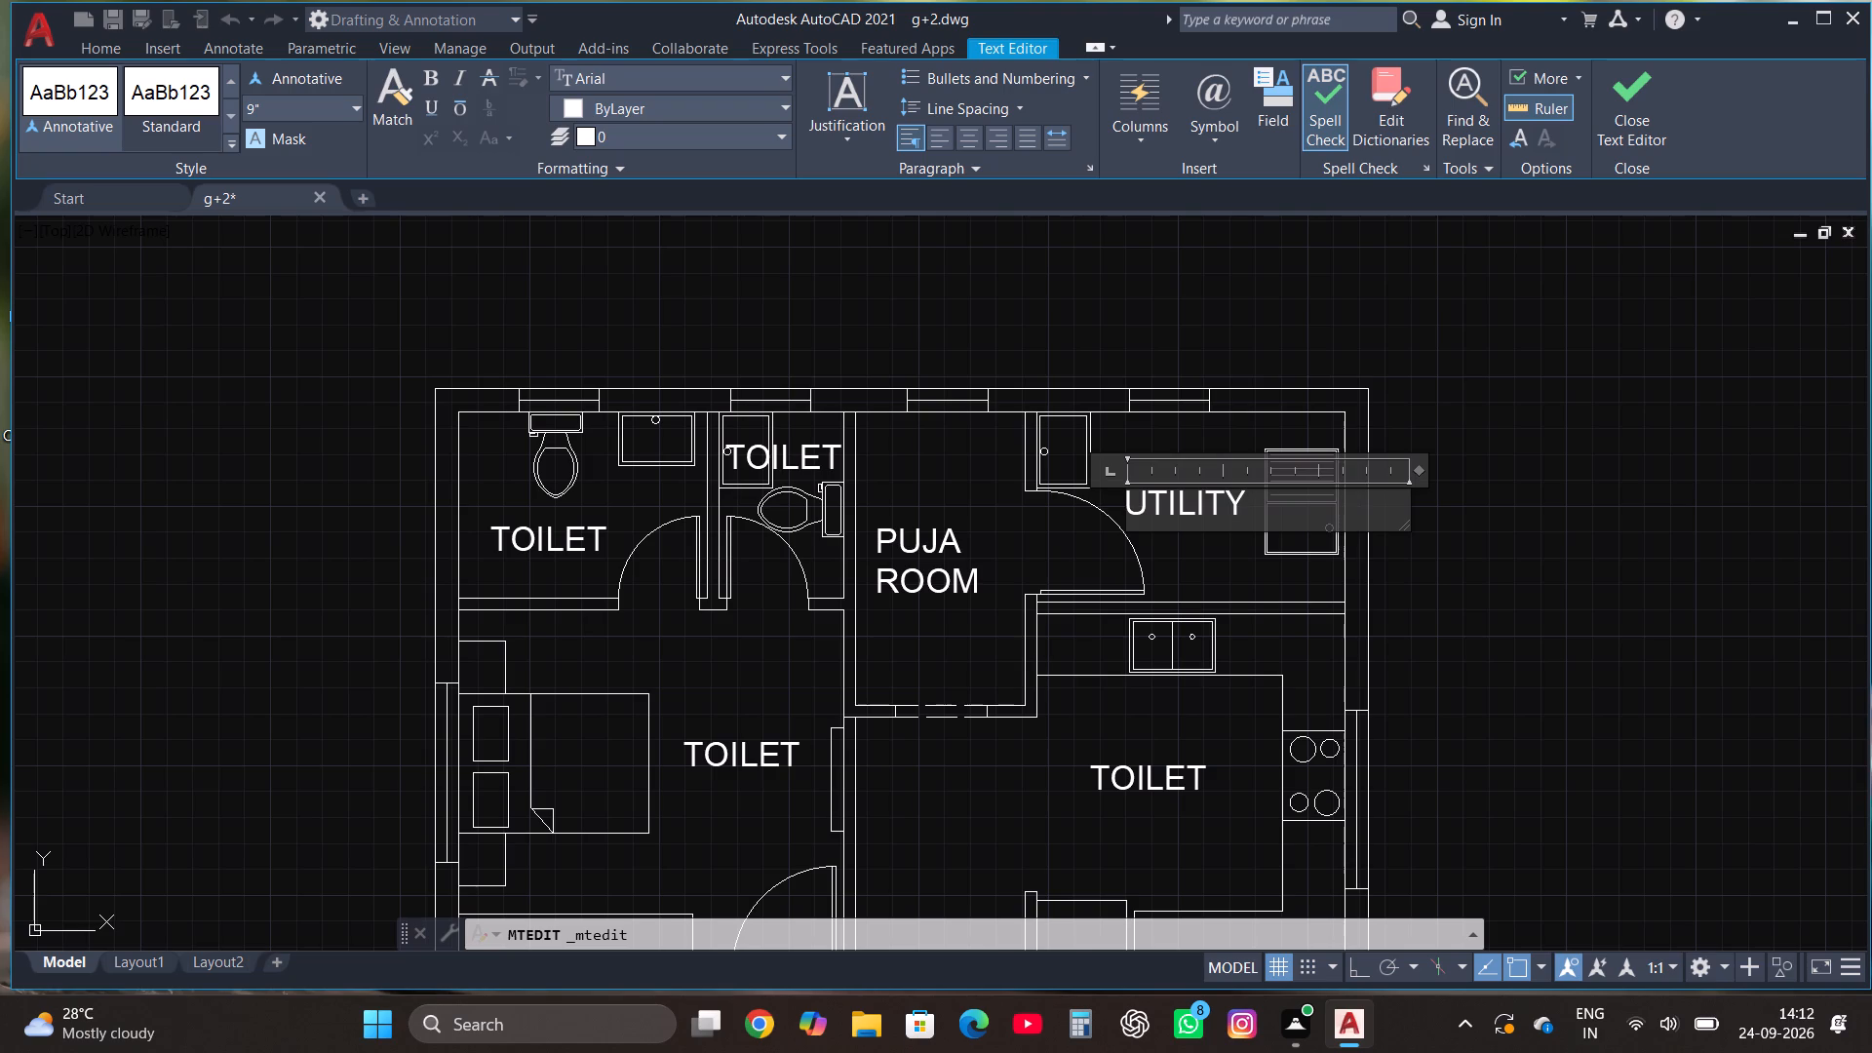
left_click(1644, 88)
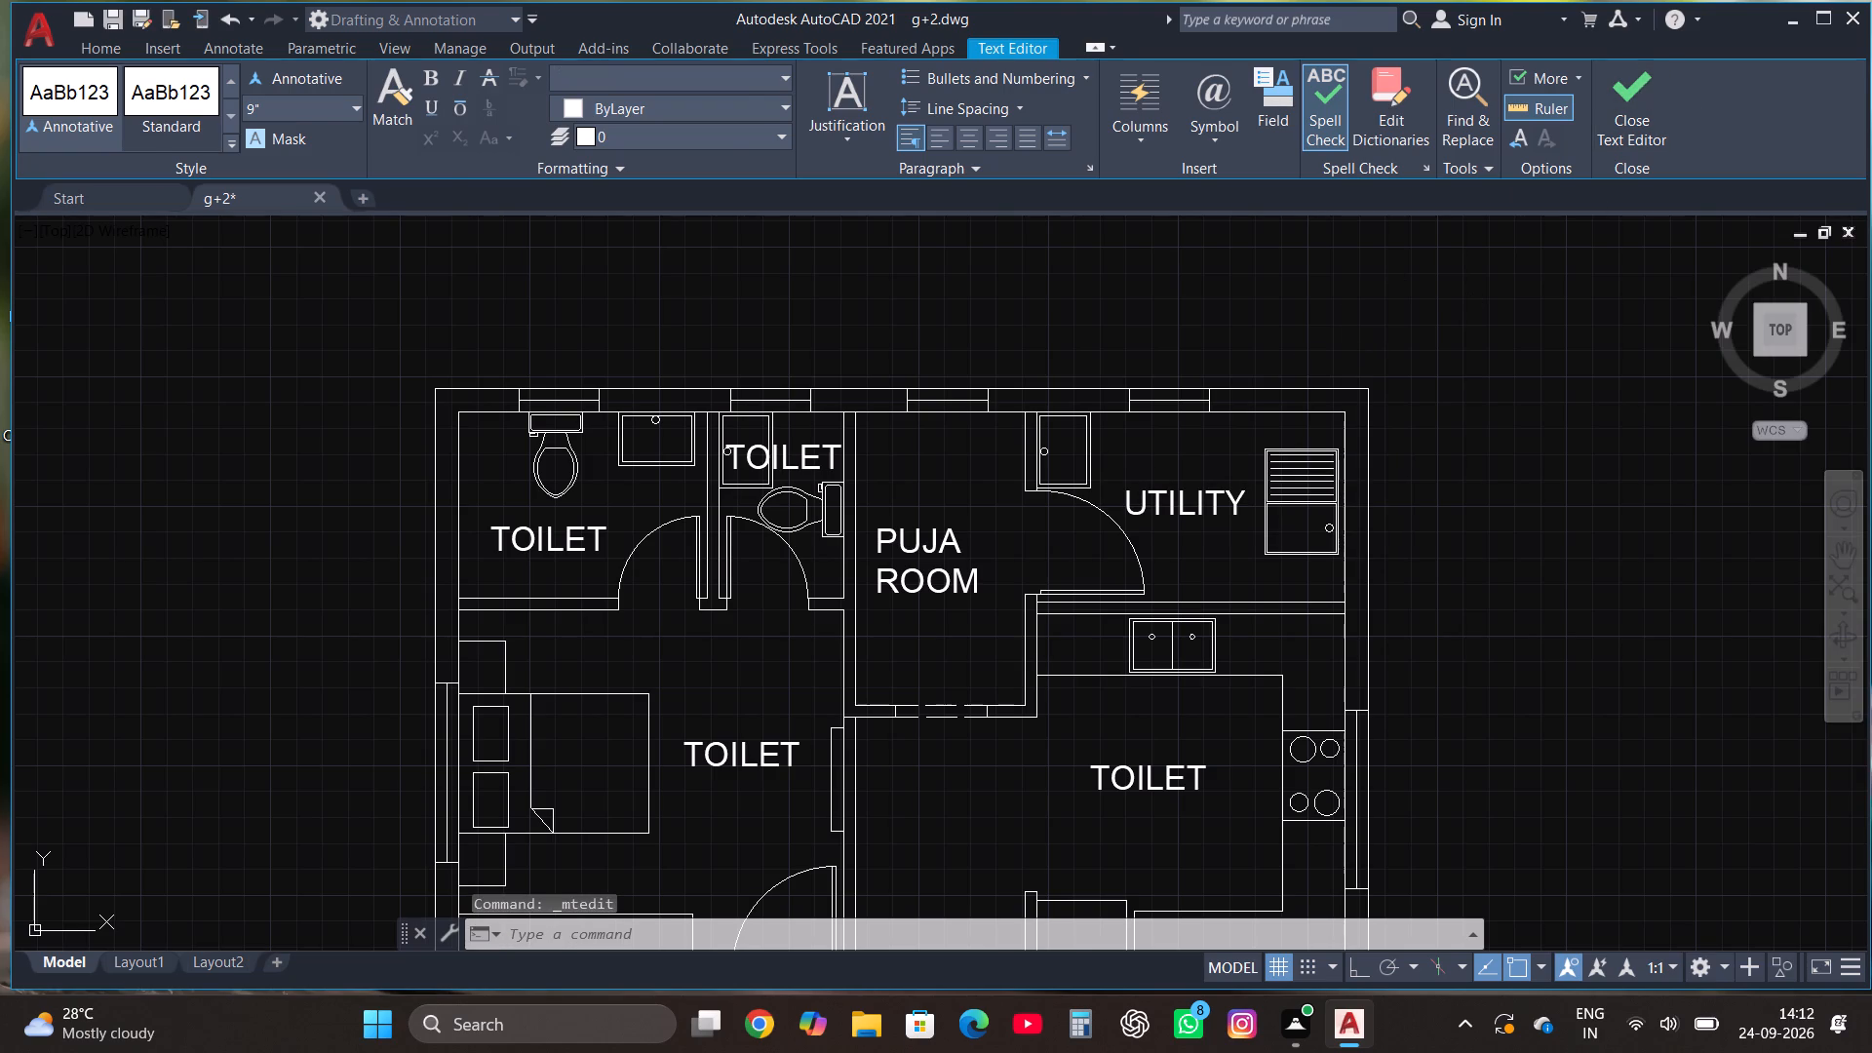
Change the TOILET label in the kitchen to SOUTHEAST KITCHEN on two lines.
scroll(1247, 354, "down", 2)
scroll(1233, 544, "up", 2)
left_click(1186, 490)
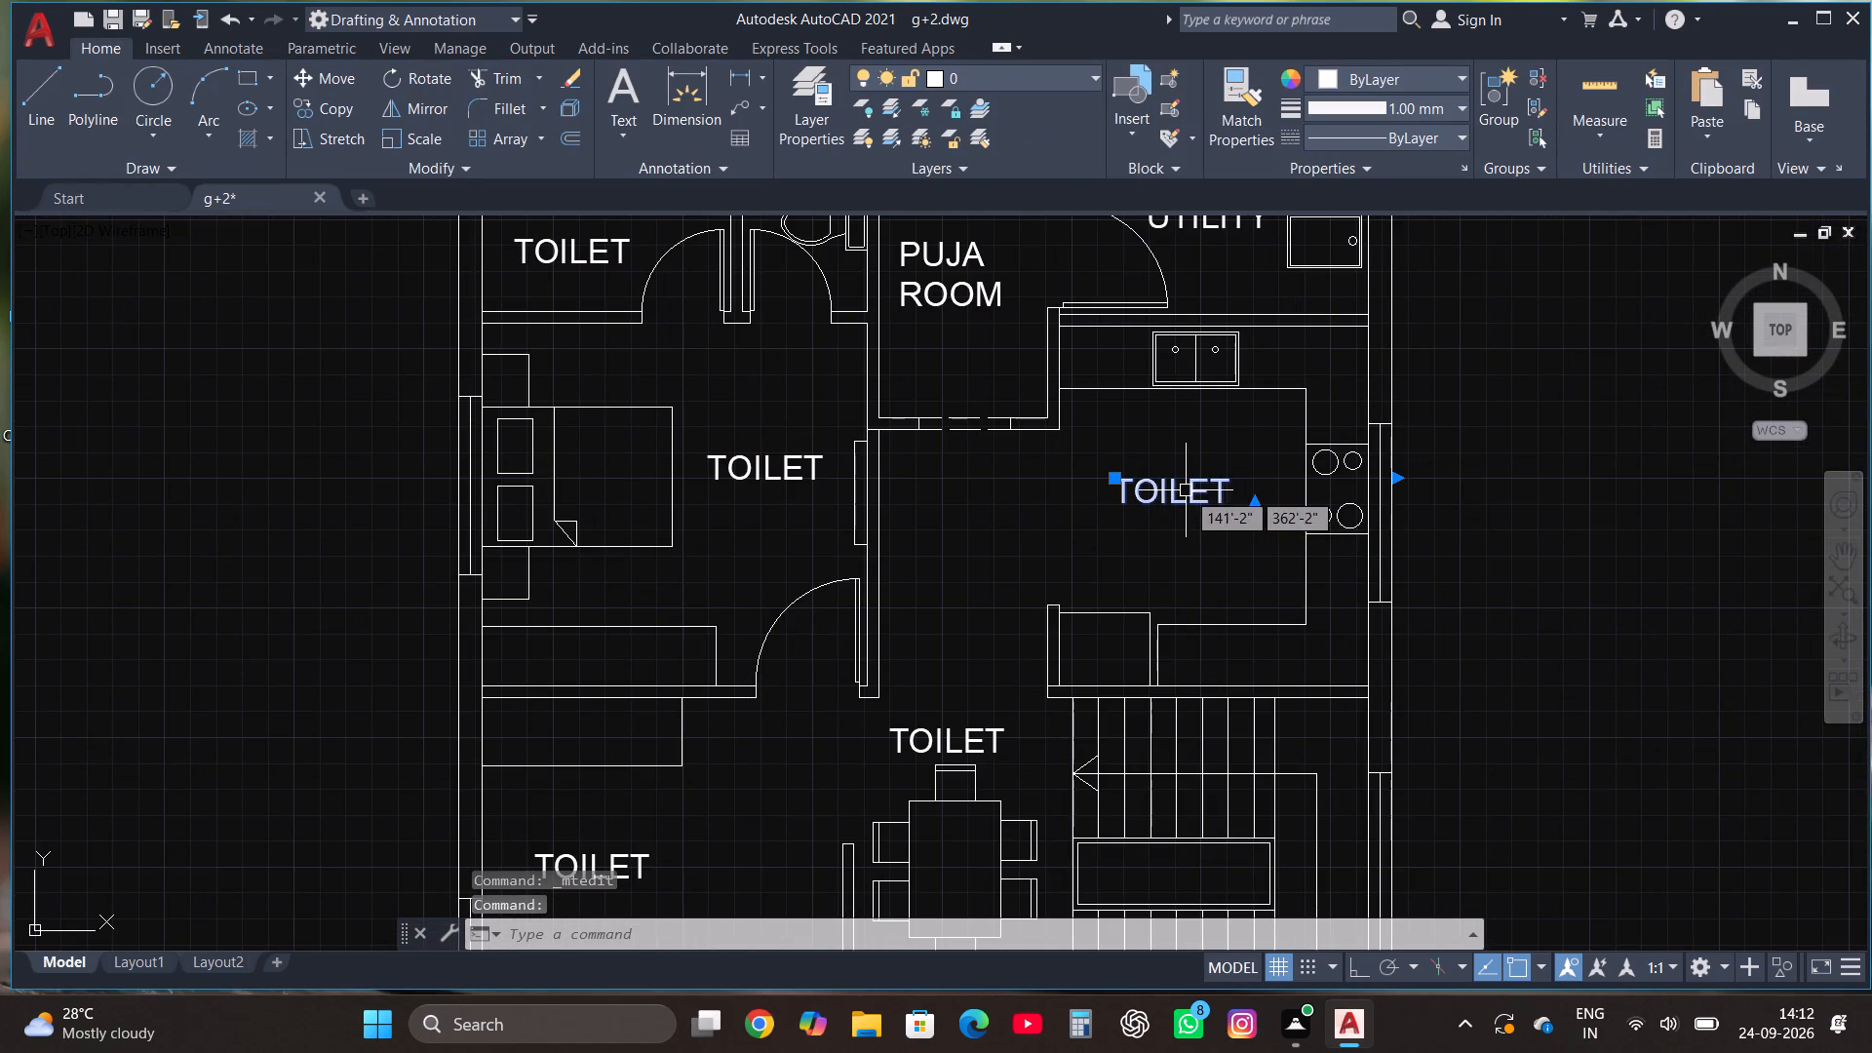
right_click(1181, 490)
left_click(1302, 412)
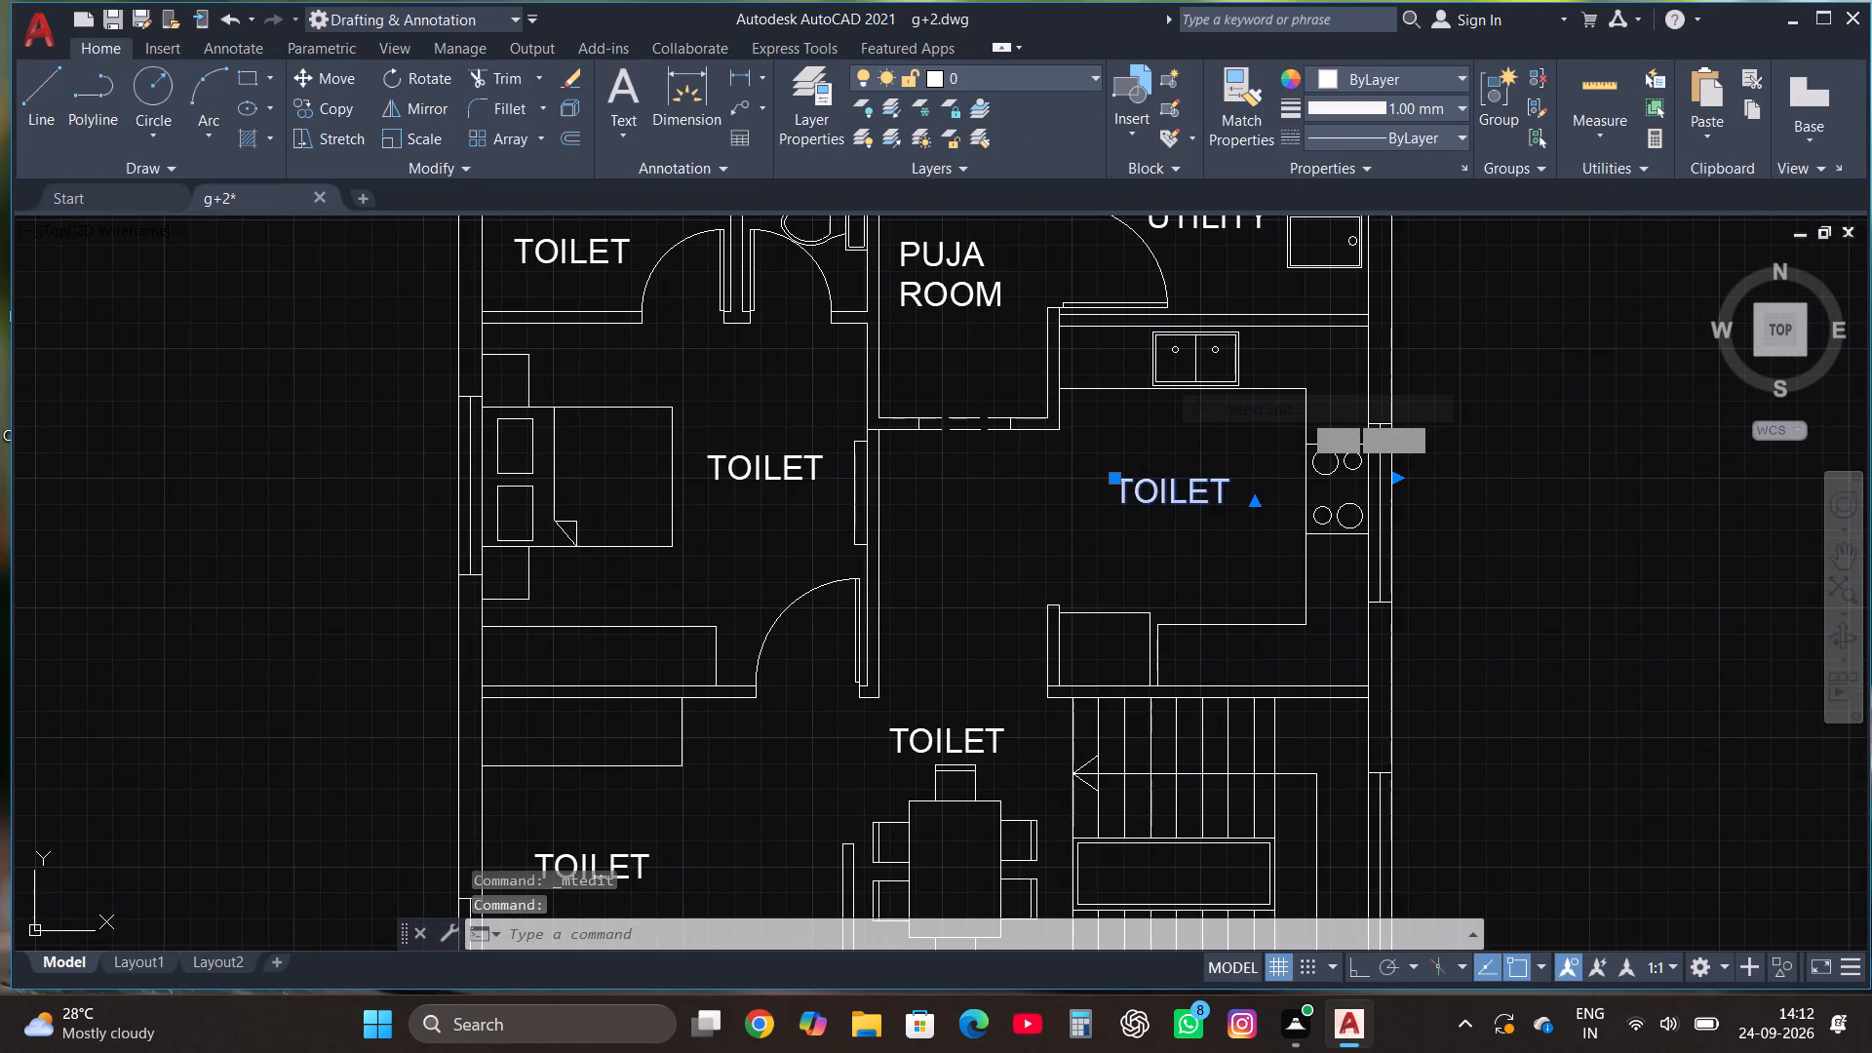
left_click(1279, 470)
left_click(1269, 492)
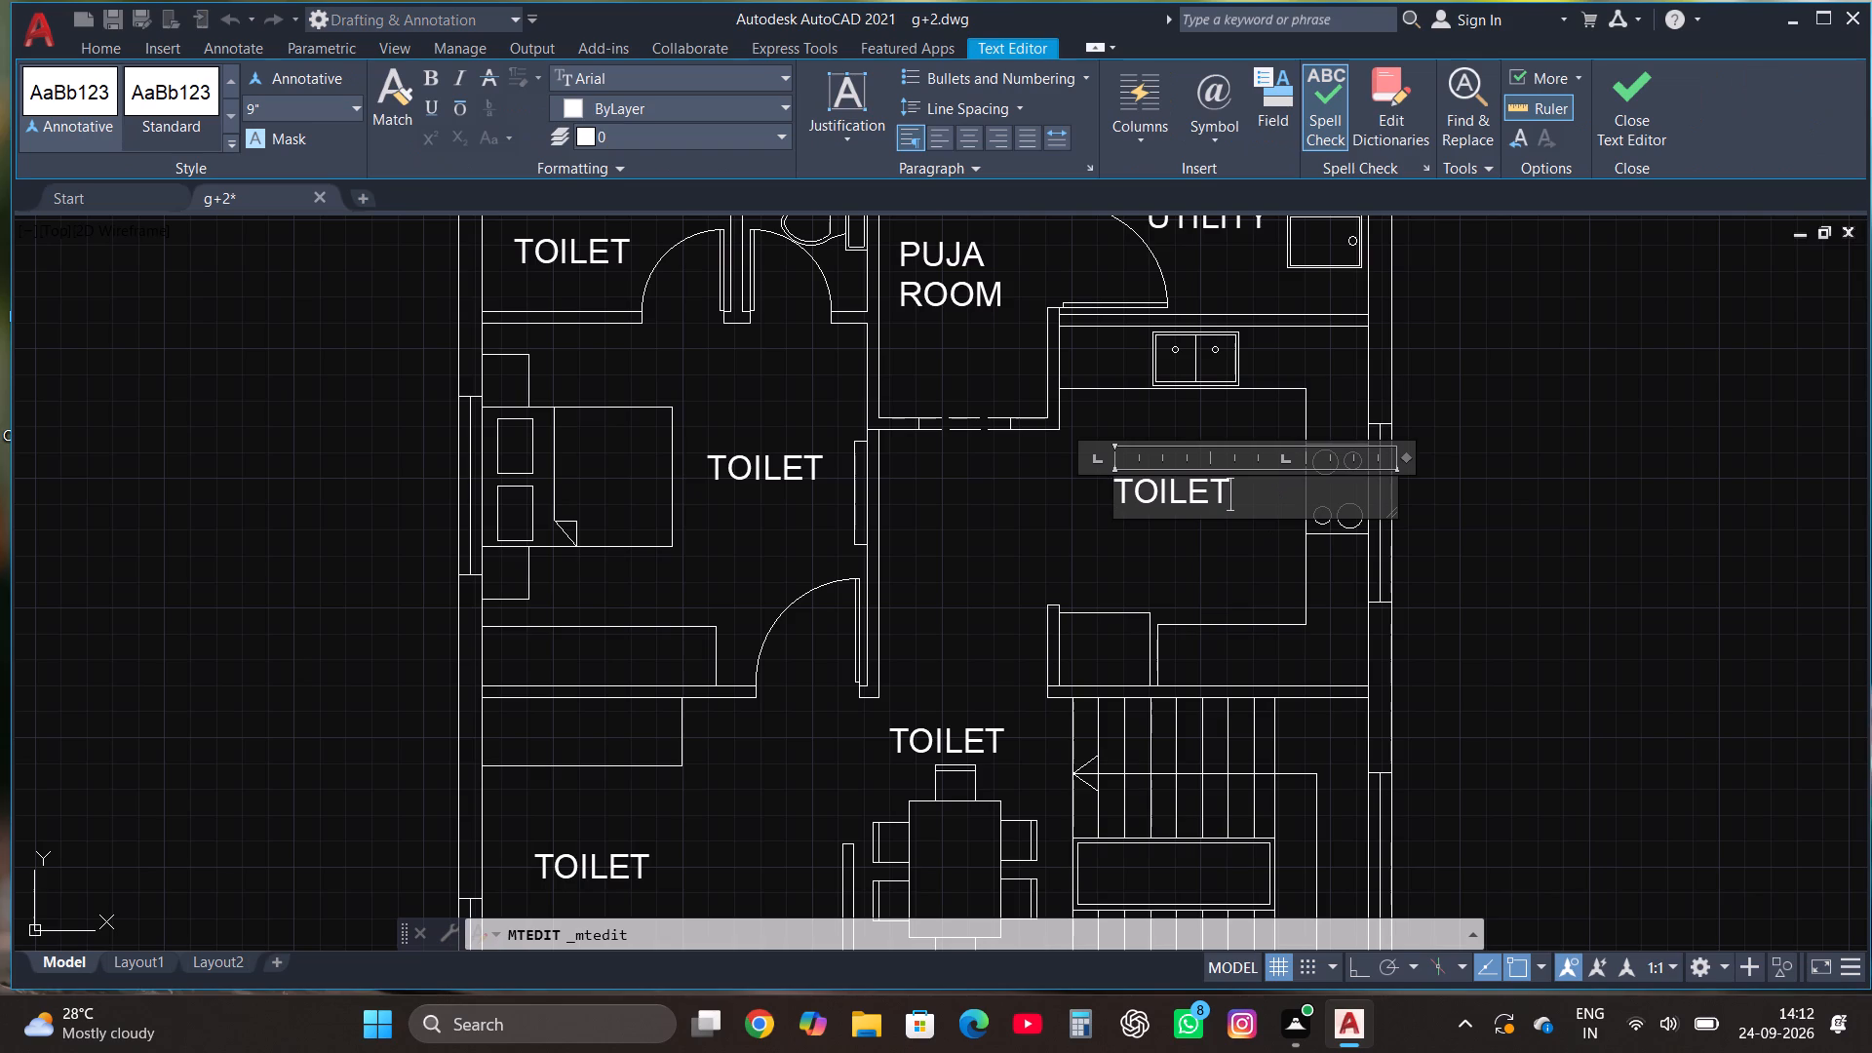
key("BackSpace")
key("BackSpace")
key("BackSpace")
key("BackSpace")
key("BackSpace")
key("BackSpace")
key("BackSpace")
key("BackSpace")
key("BackSpace")
key("BackSpace")
key("BackSpace")
key("BackSpace")
key("BackSpace")
key("BackSpace")
key("BackSpace")
key("BackSpace")
key("BackSpace")
key("BackSpace")
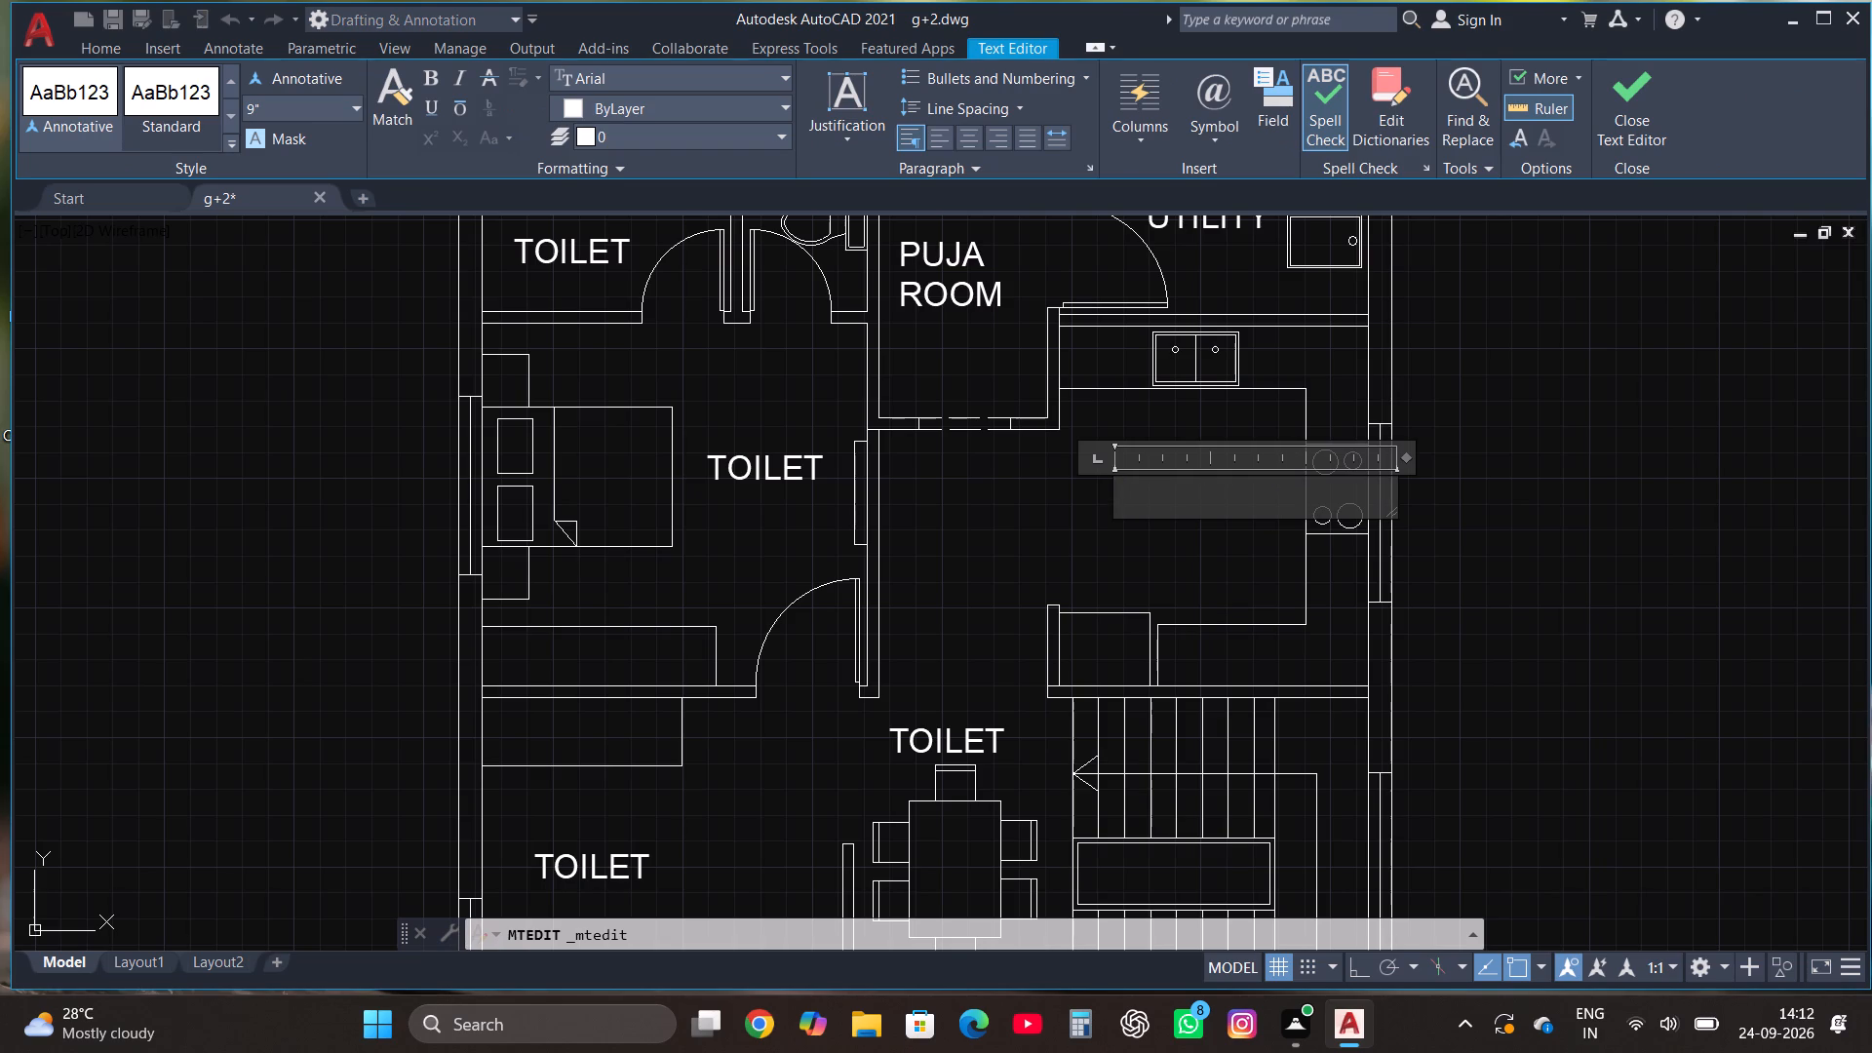
type("SOUTHEAST")
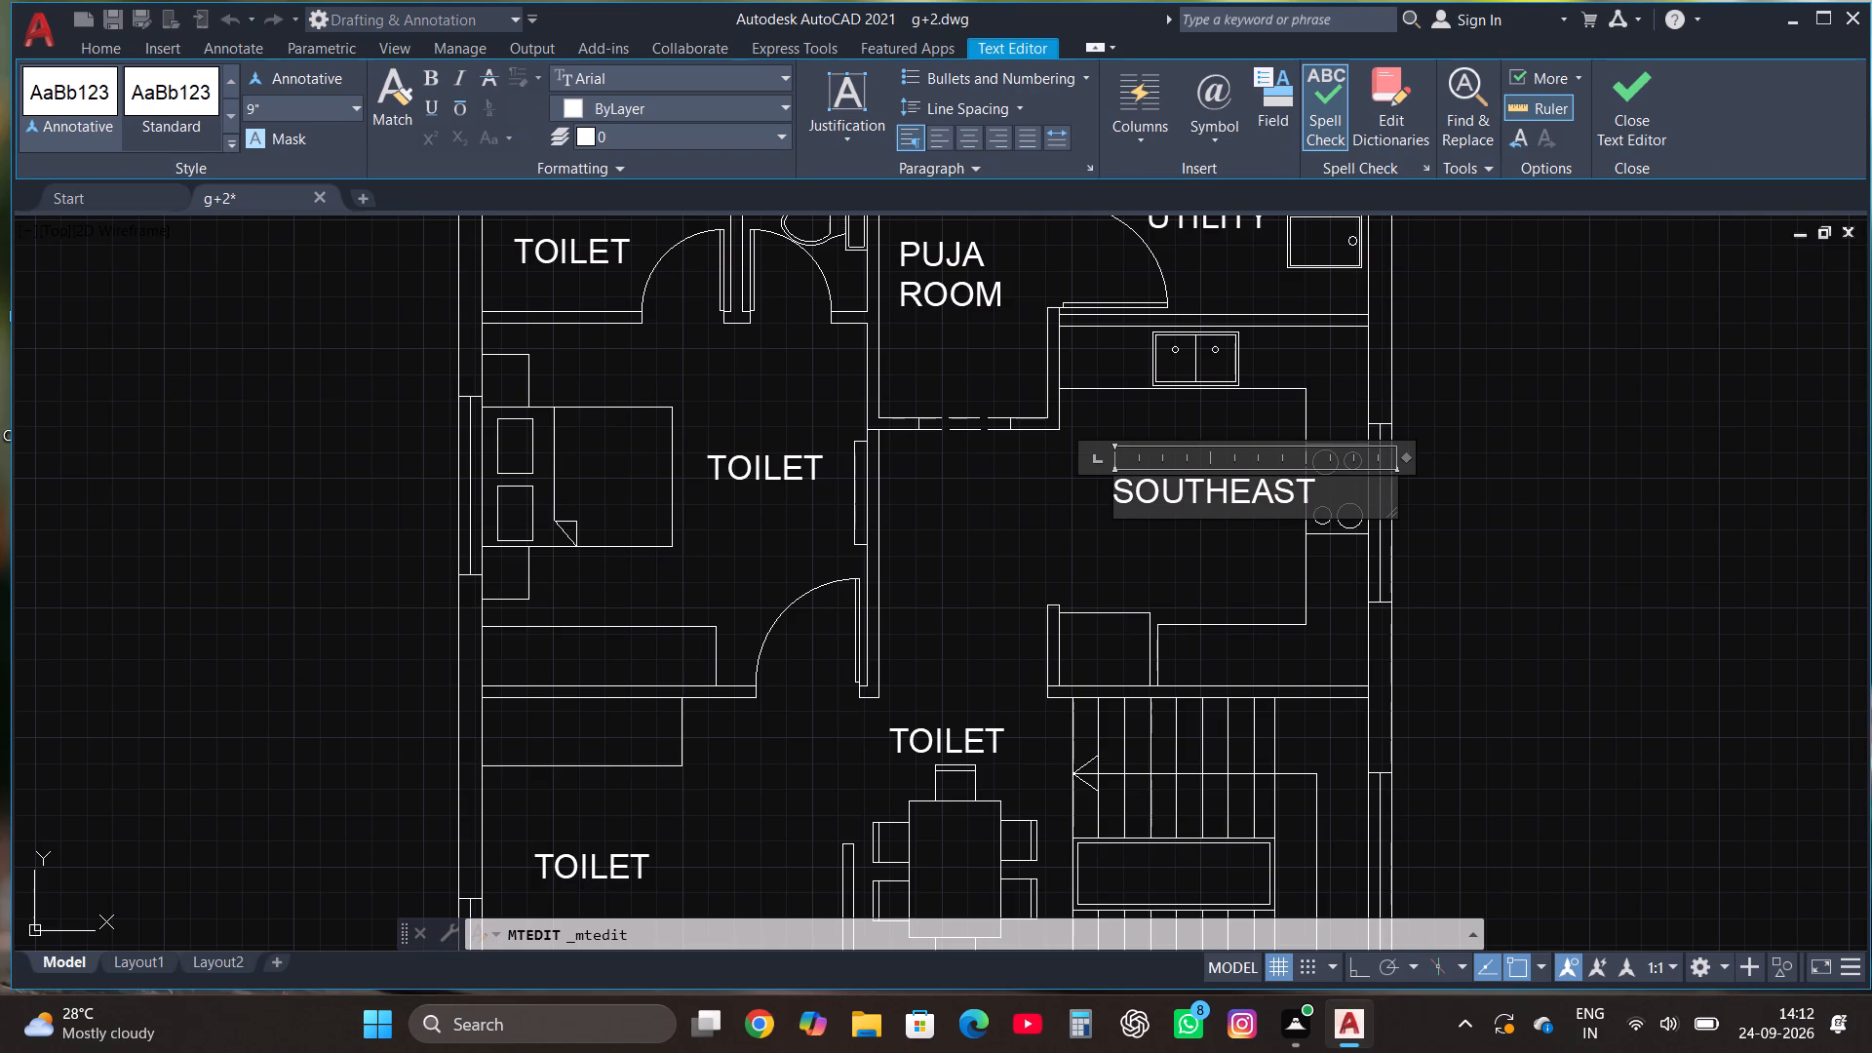
key("Return")
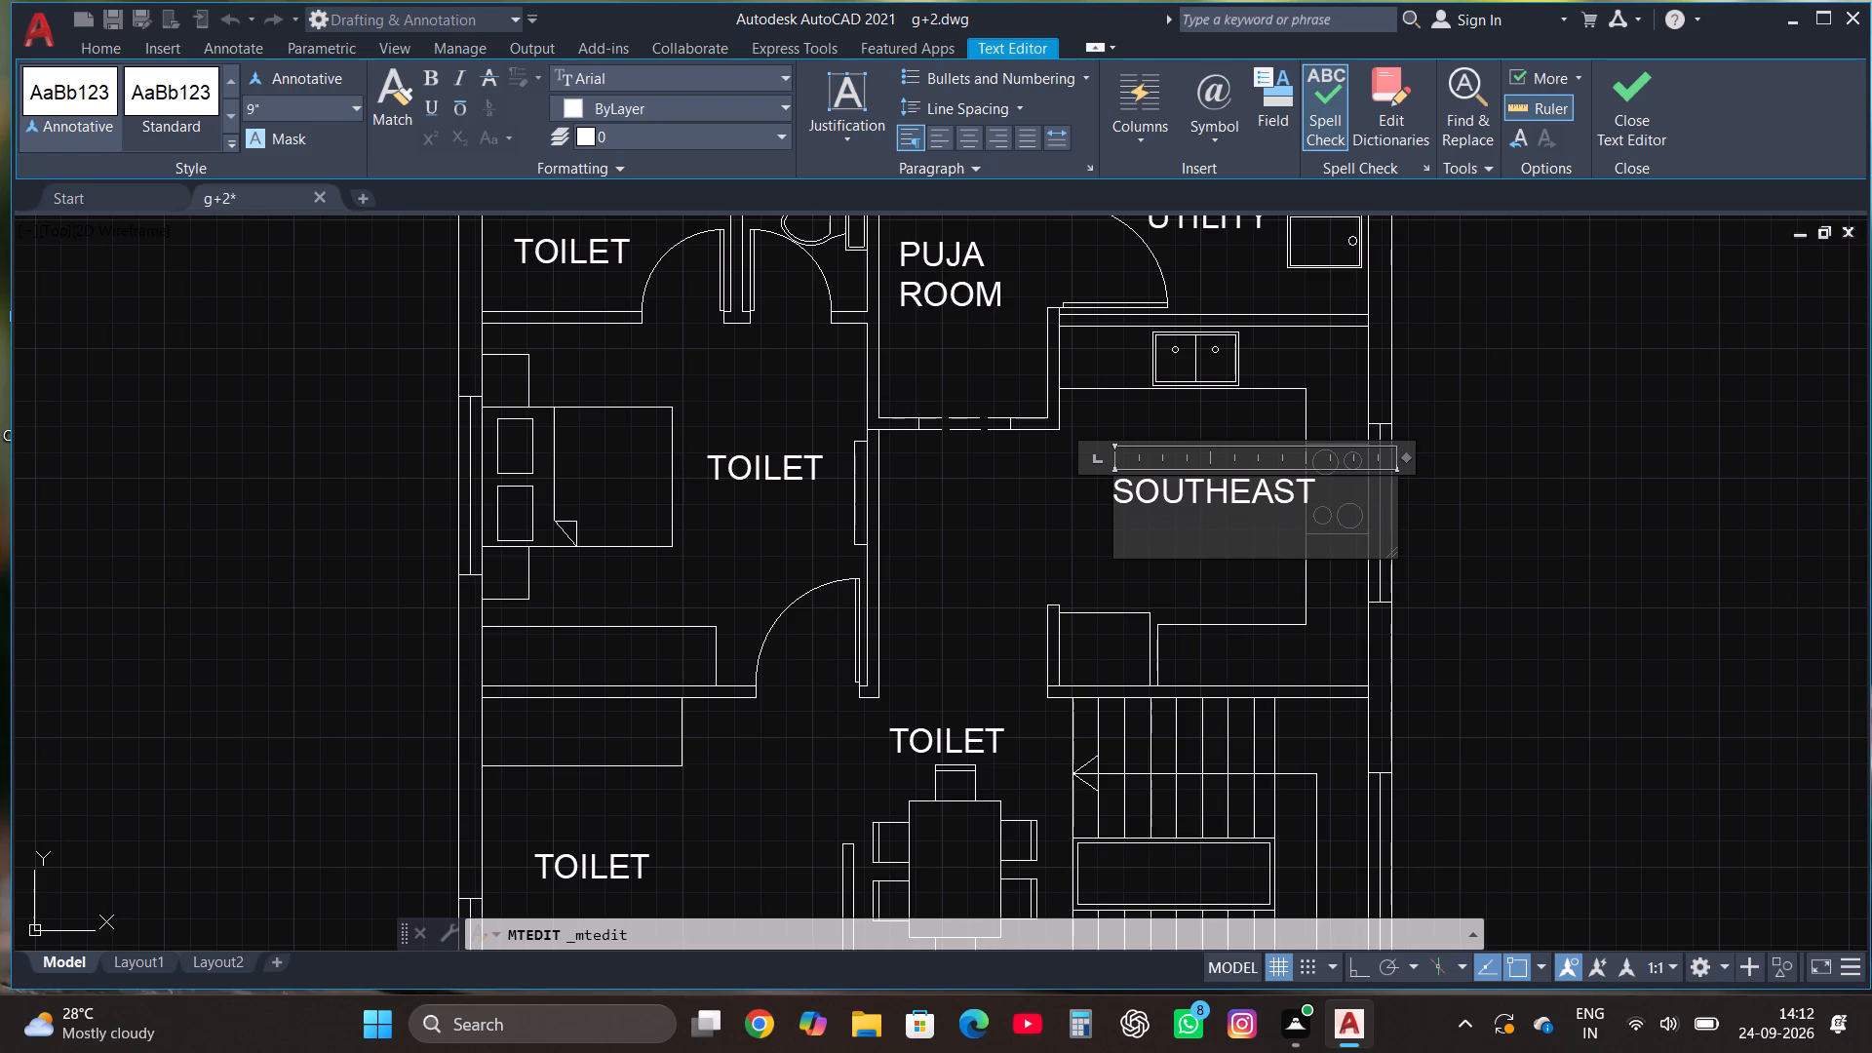
type("KITCHEN")
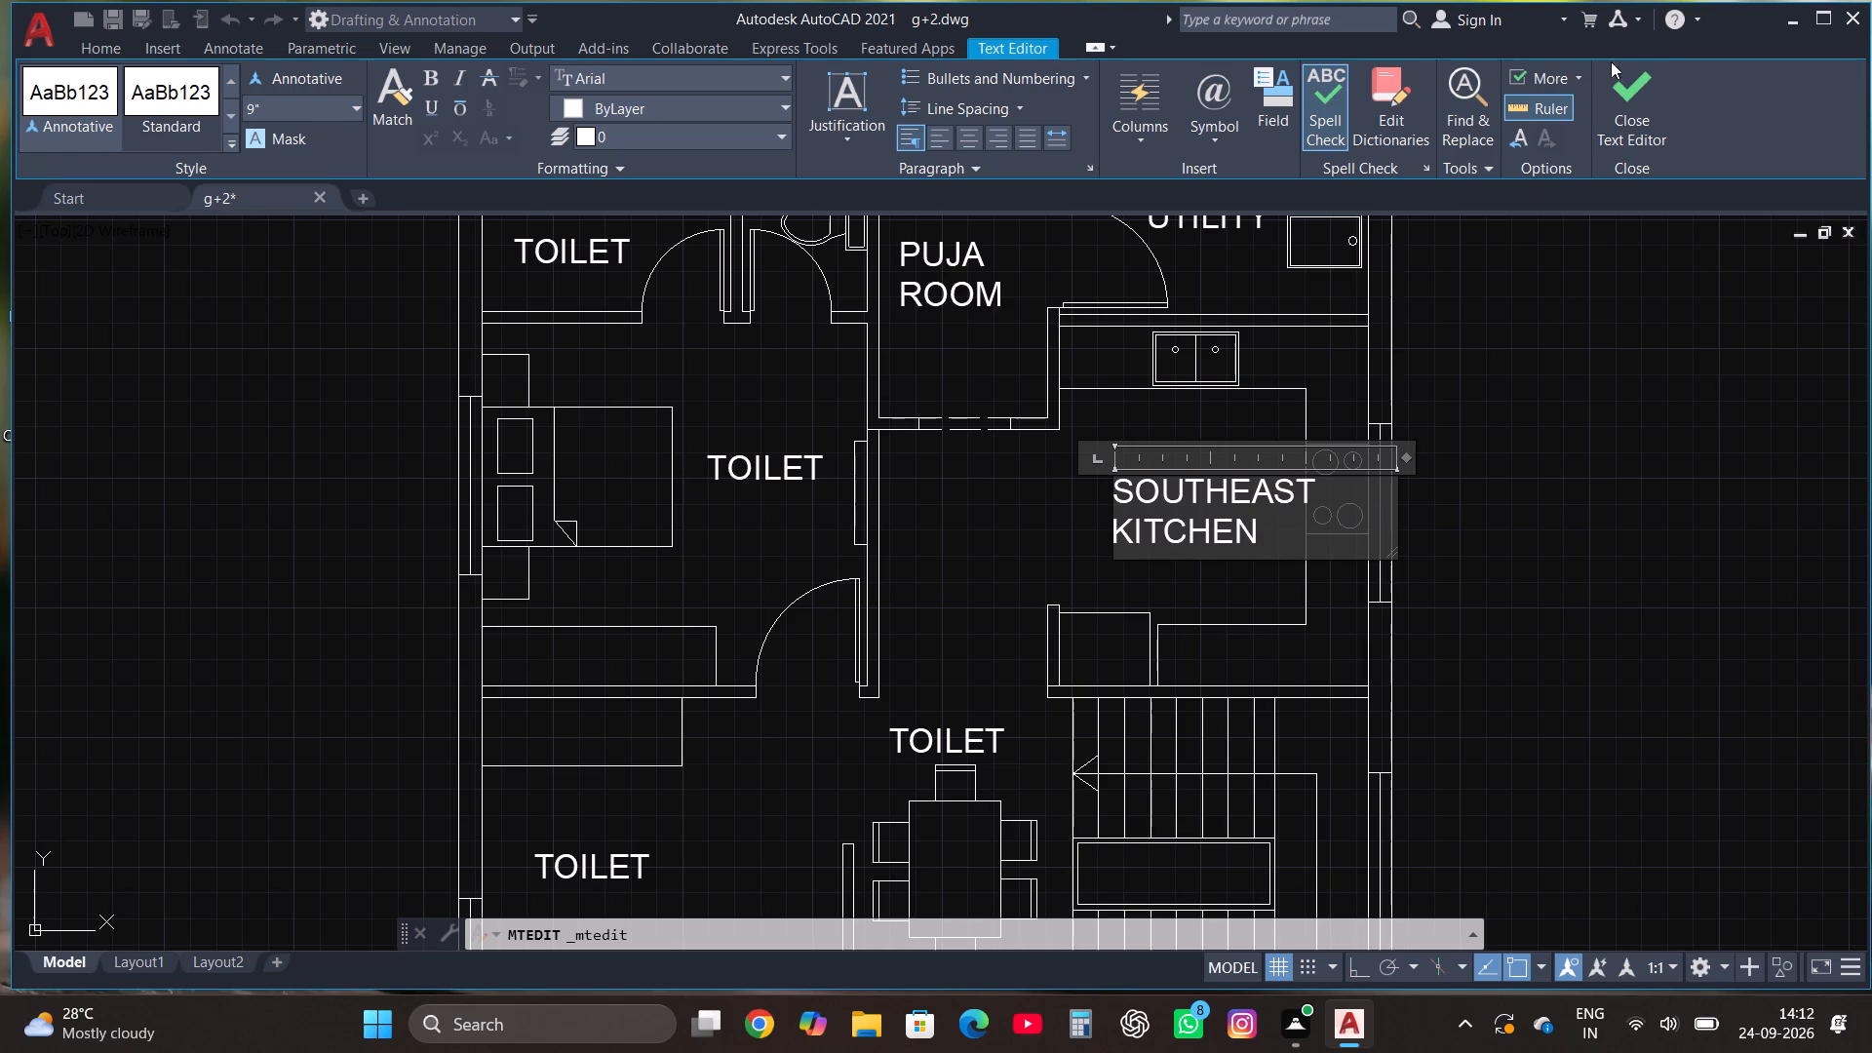
left_click(1632, 99)
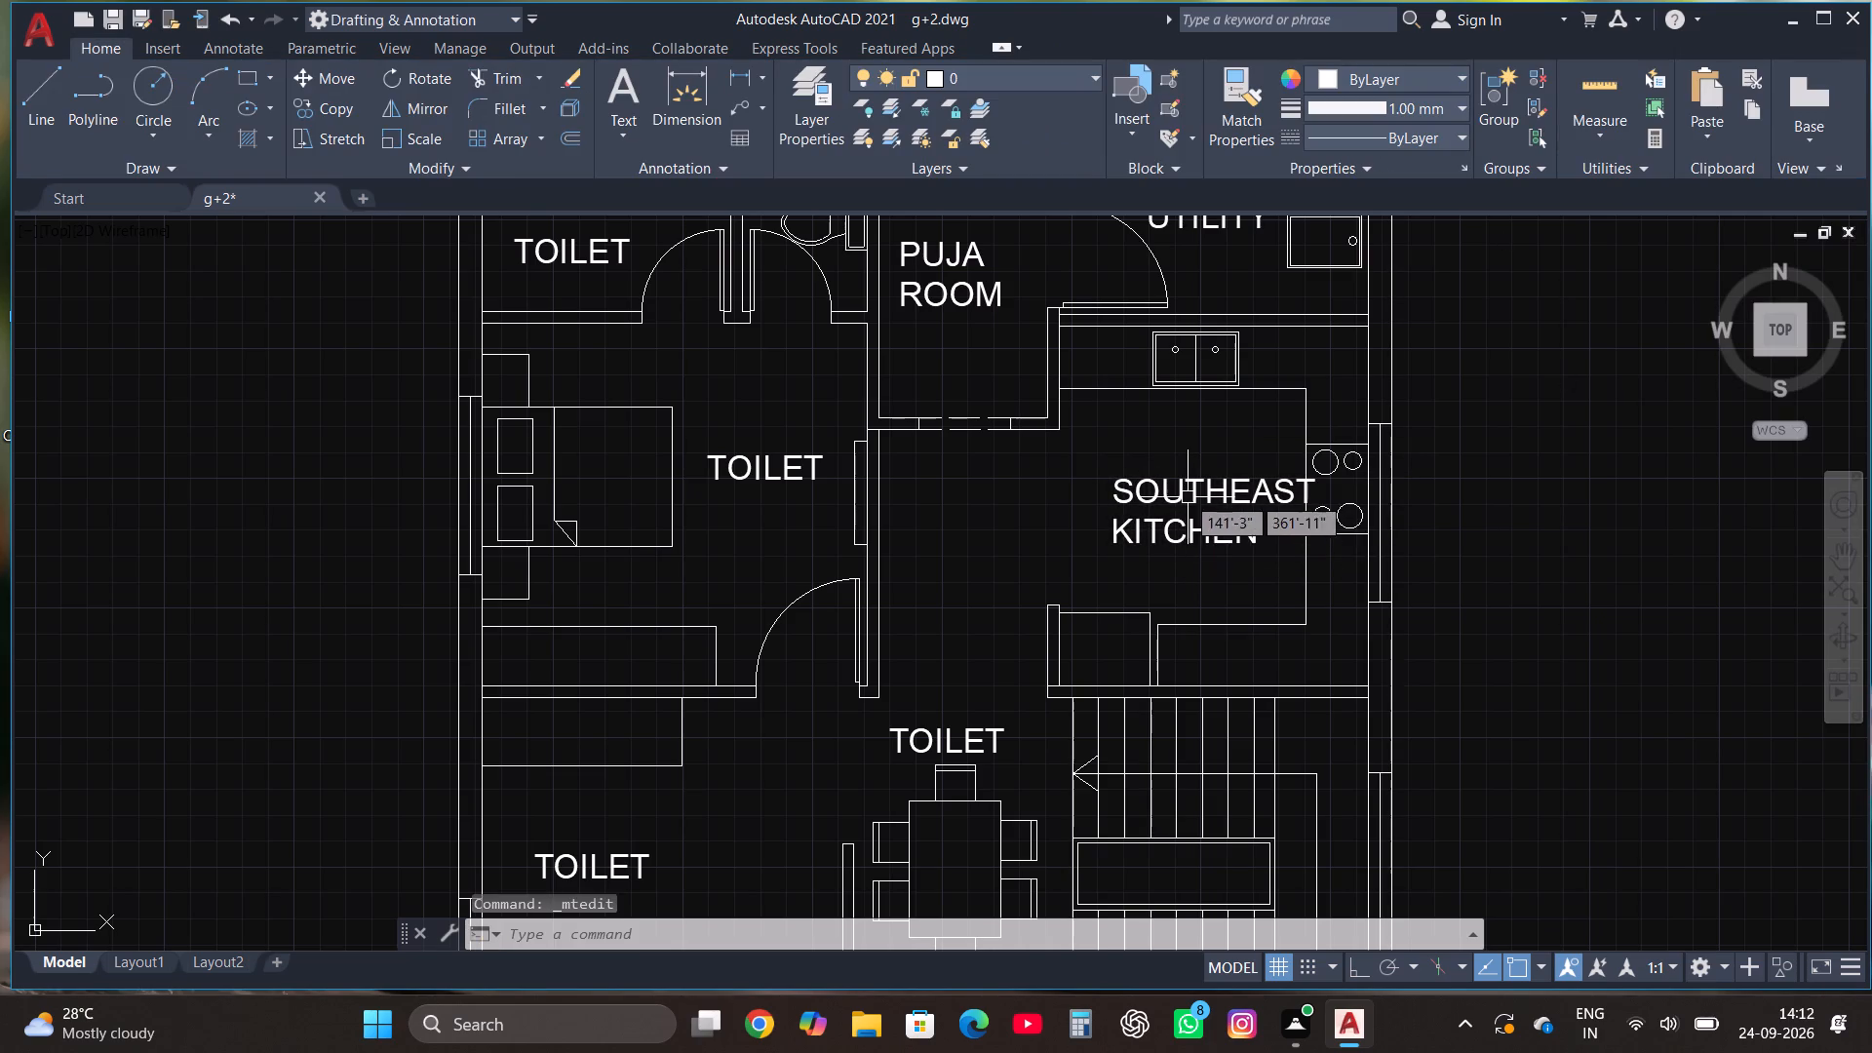
Move the SOUTHEAST KITCHEN label slightly west so it clears the stove and sits inside the counter outline.
left_click(1186, 493)
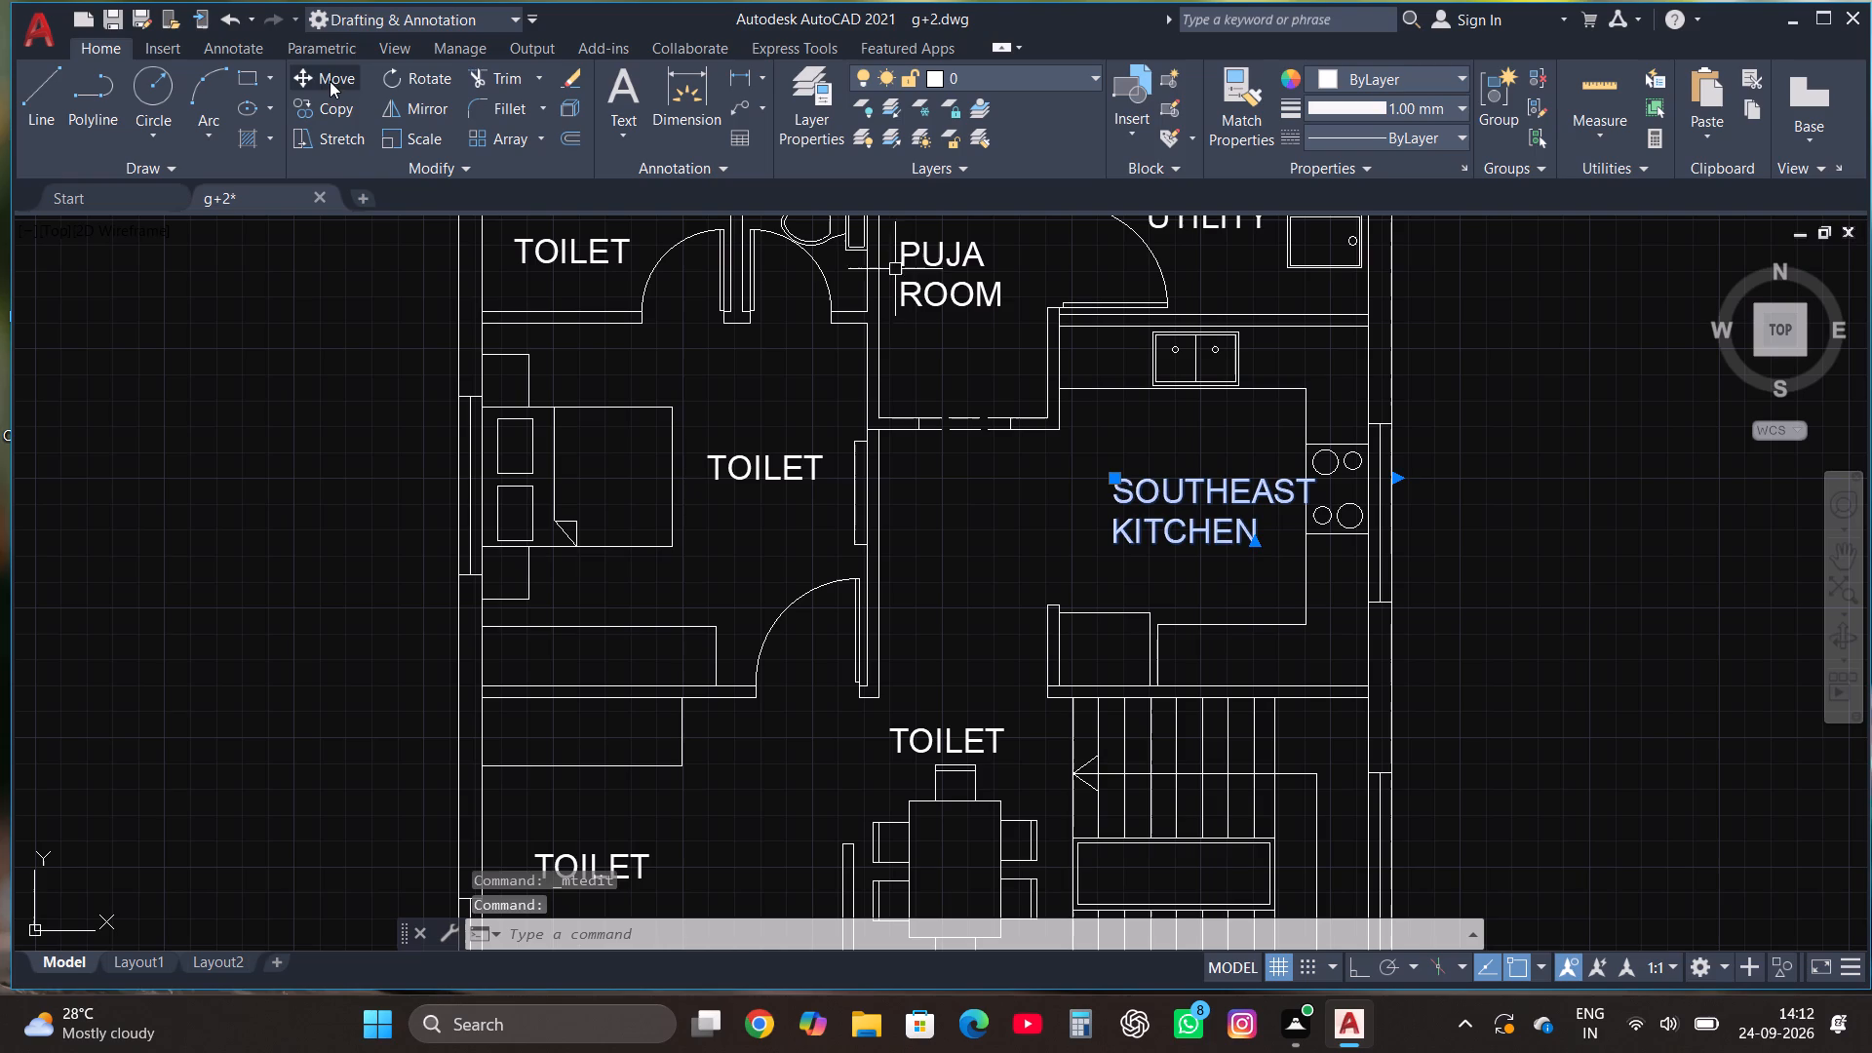
left_click(330, 81)
left_click(1186, 516)
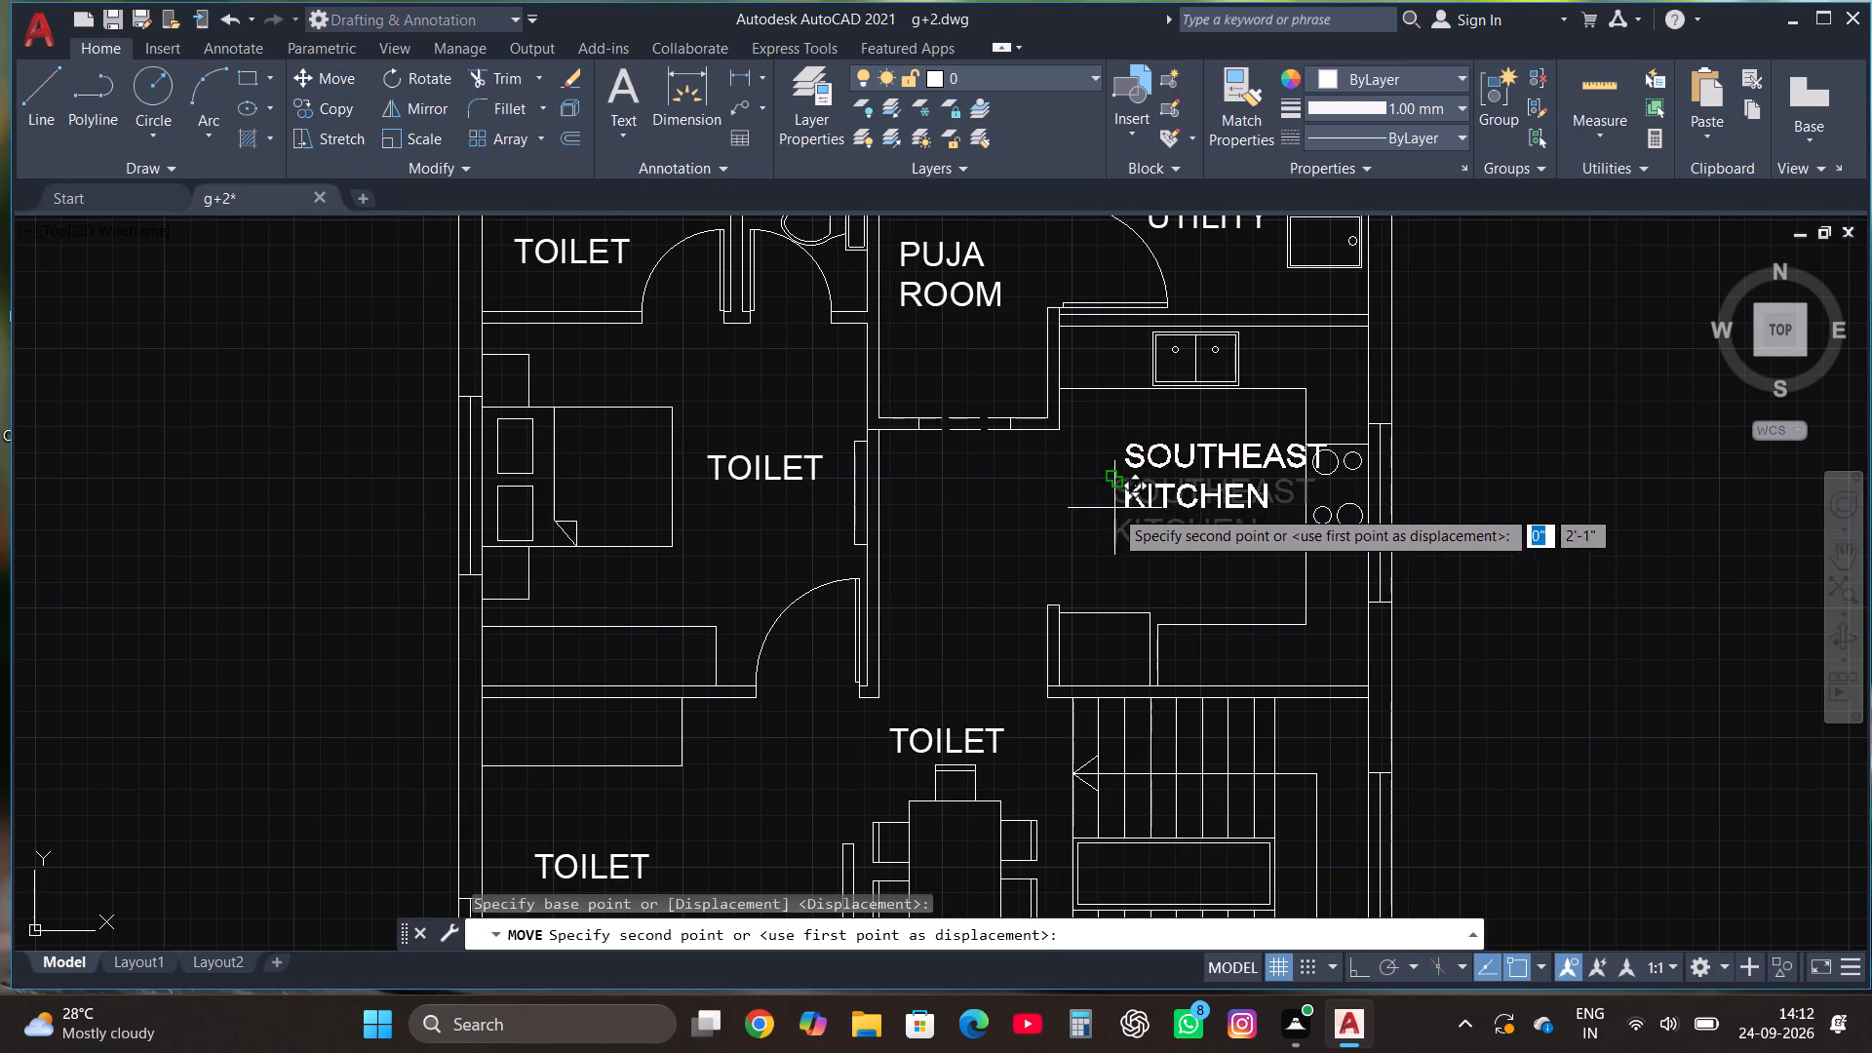
left_click(1083, 533)
Change the TOILET label above the dining table to DINING AREA.
scroll(1032, 439, "down", 1)
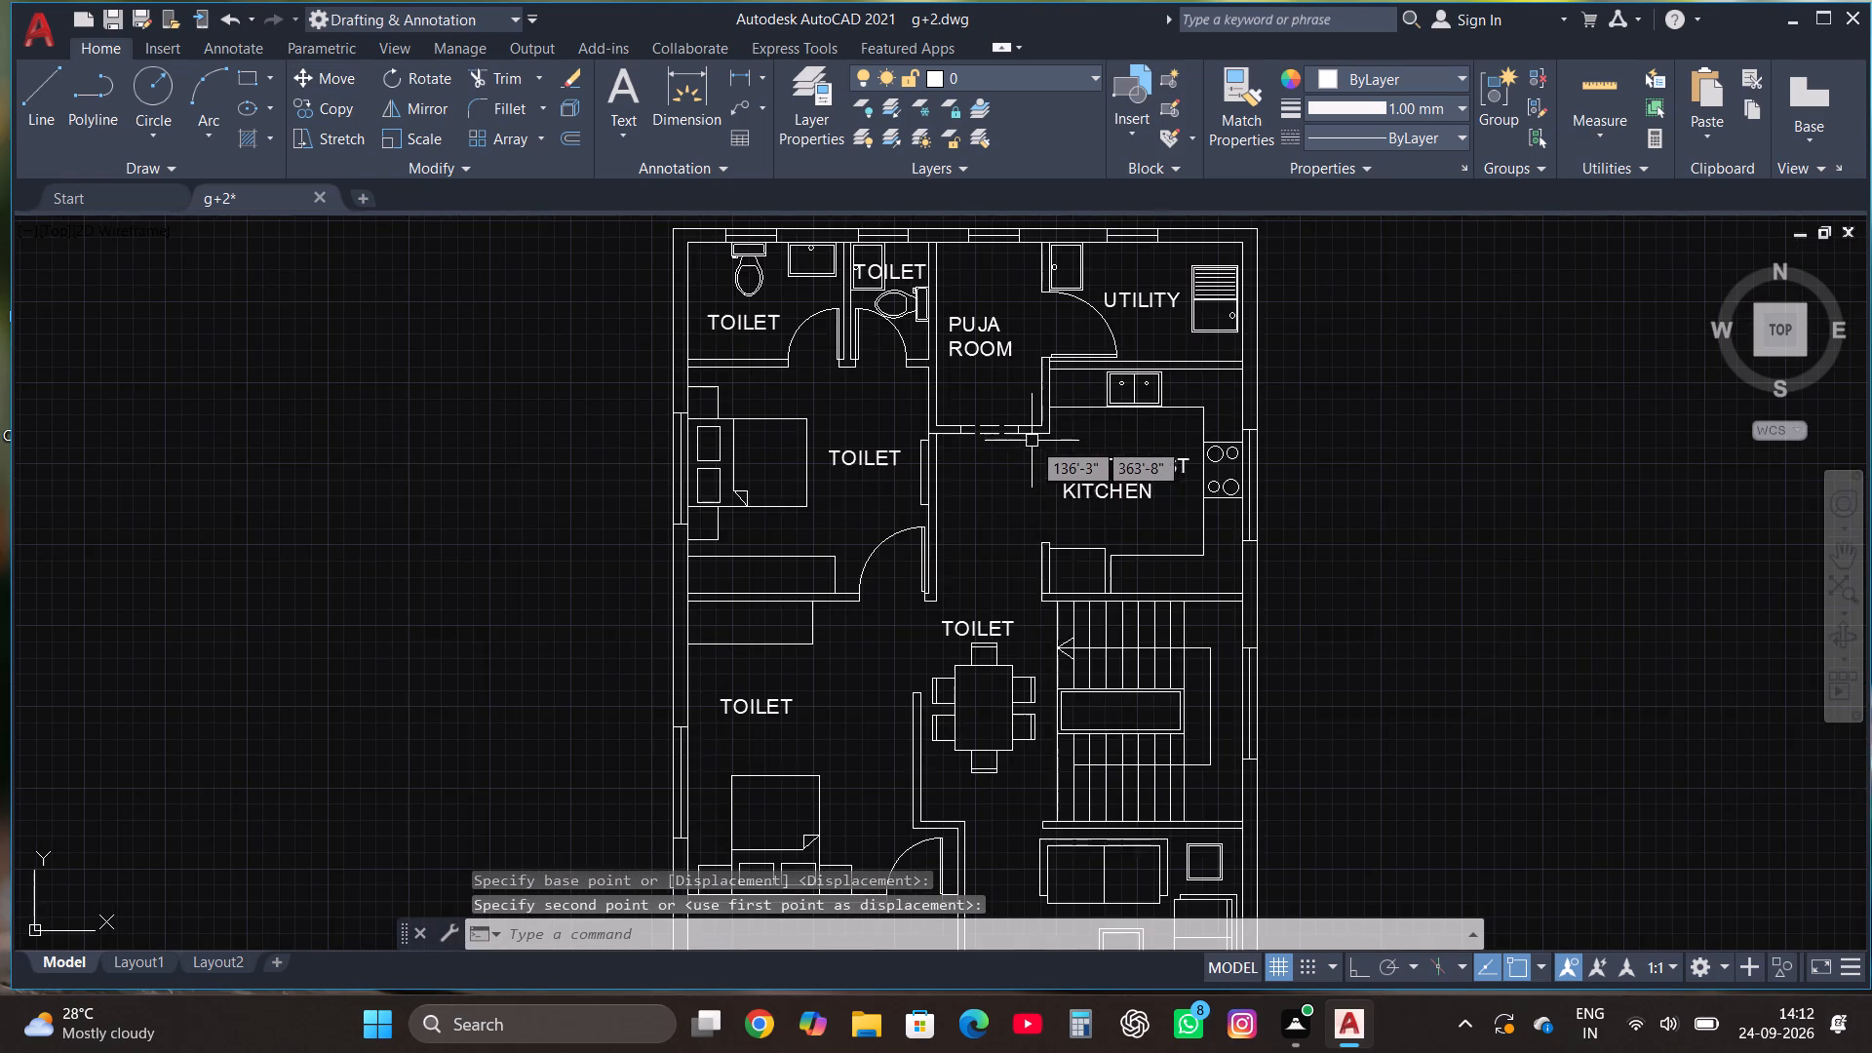
scroll(1014, 659, "up", 1)
left_click(952, 607)
right_click(949, 605)
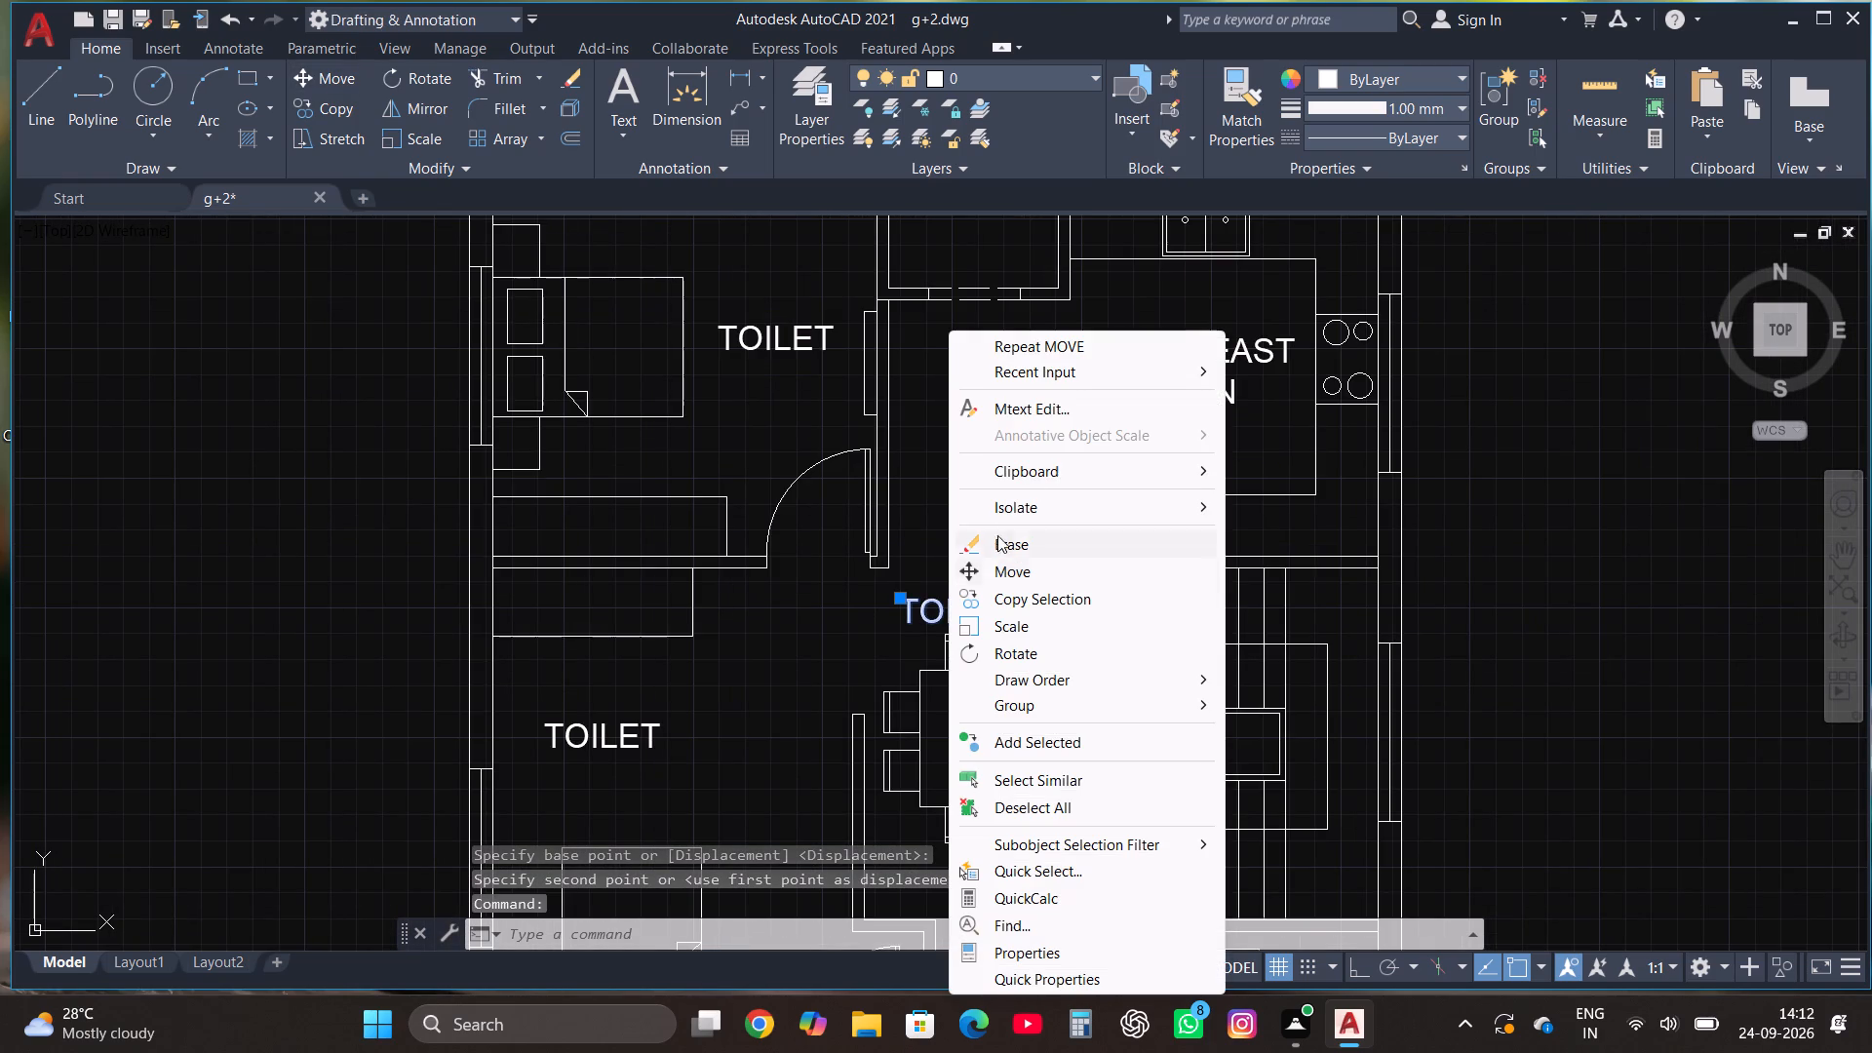
left_click(1054, 411)
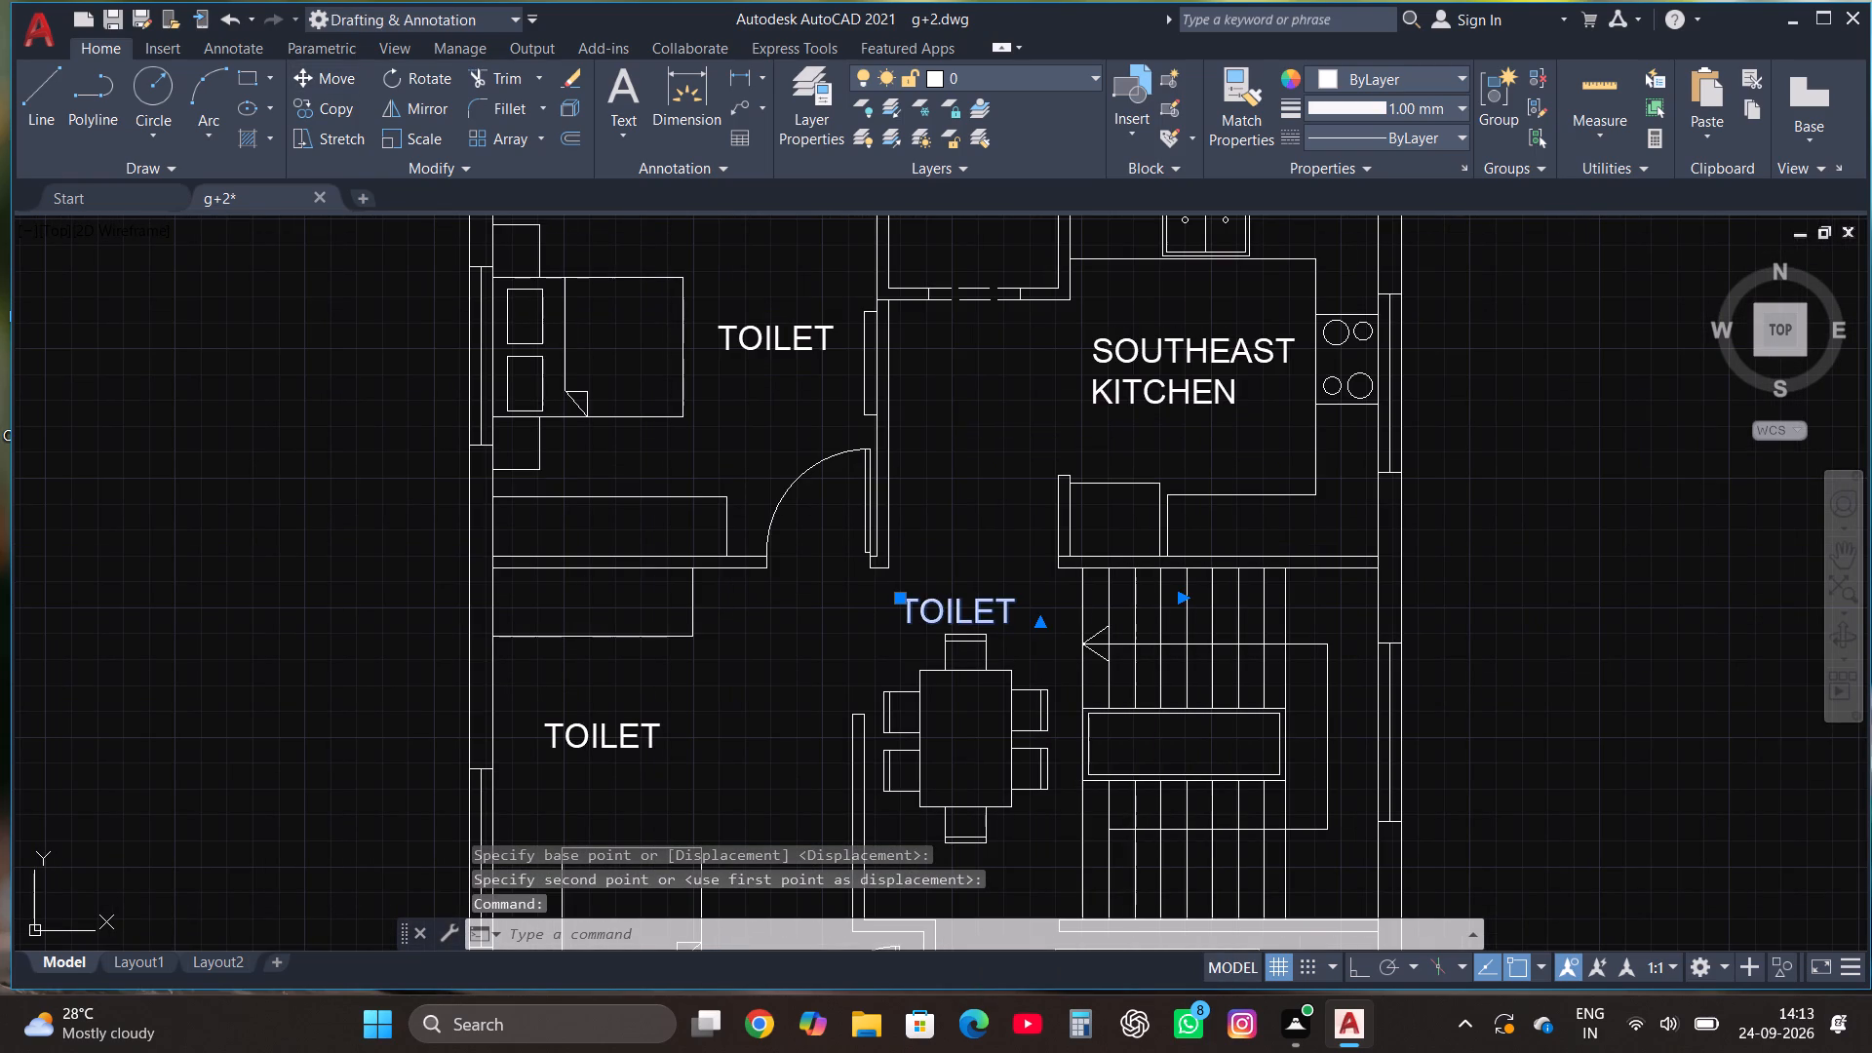
left_click(1058, 623)
key("BackSpace")
key("BackSpace")
key("BackSpace")
key("BackSpace")
key("BackSpace")
key("BackSpace")
key("BackSpace")
key("BackSpace")
key("BackSpace")
key("BackSpace")
key("BackSpace")
key("BackSpace")
key("BackSpace")
key("BackSpace")
key("BackSpace")
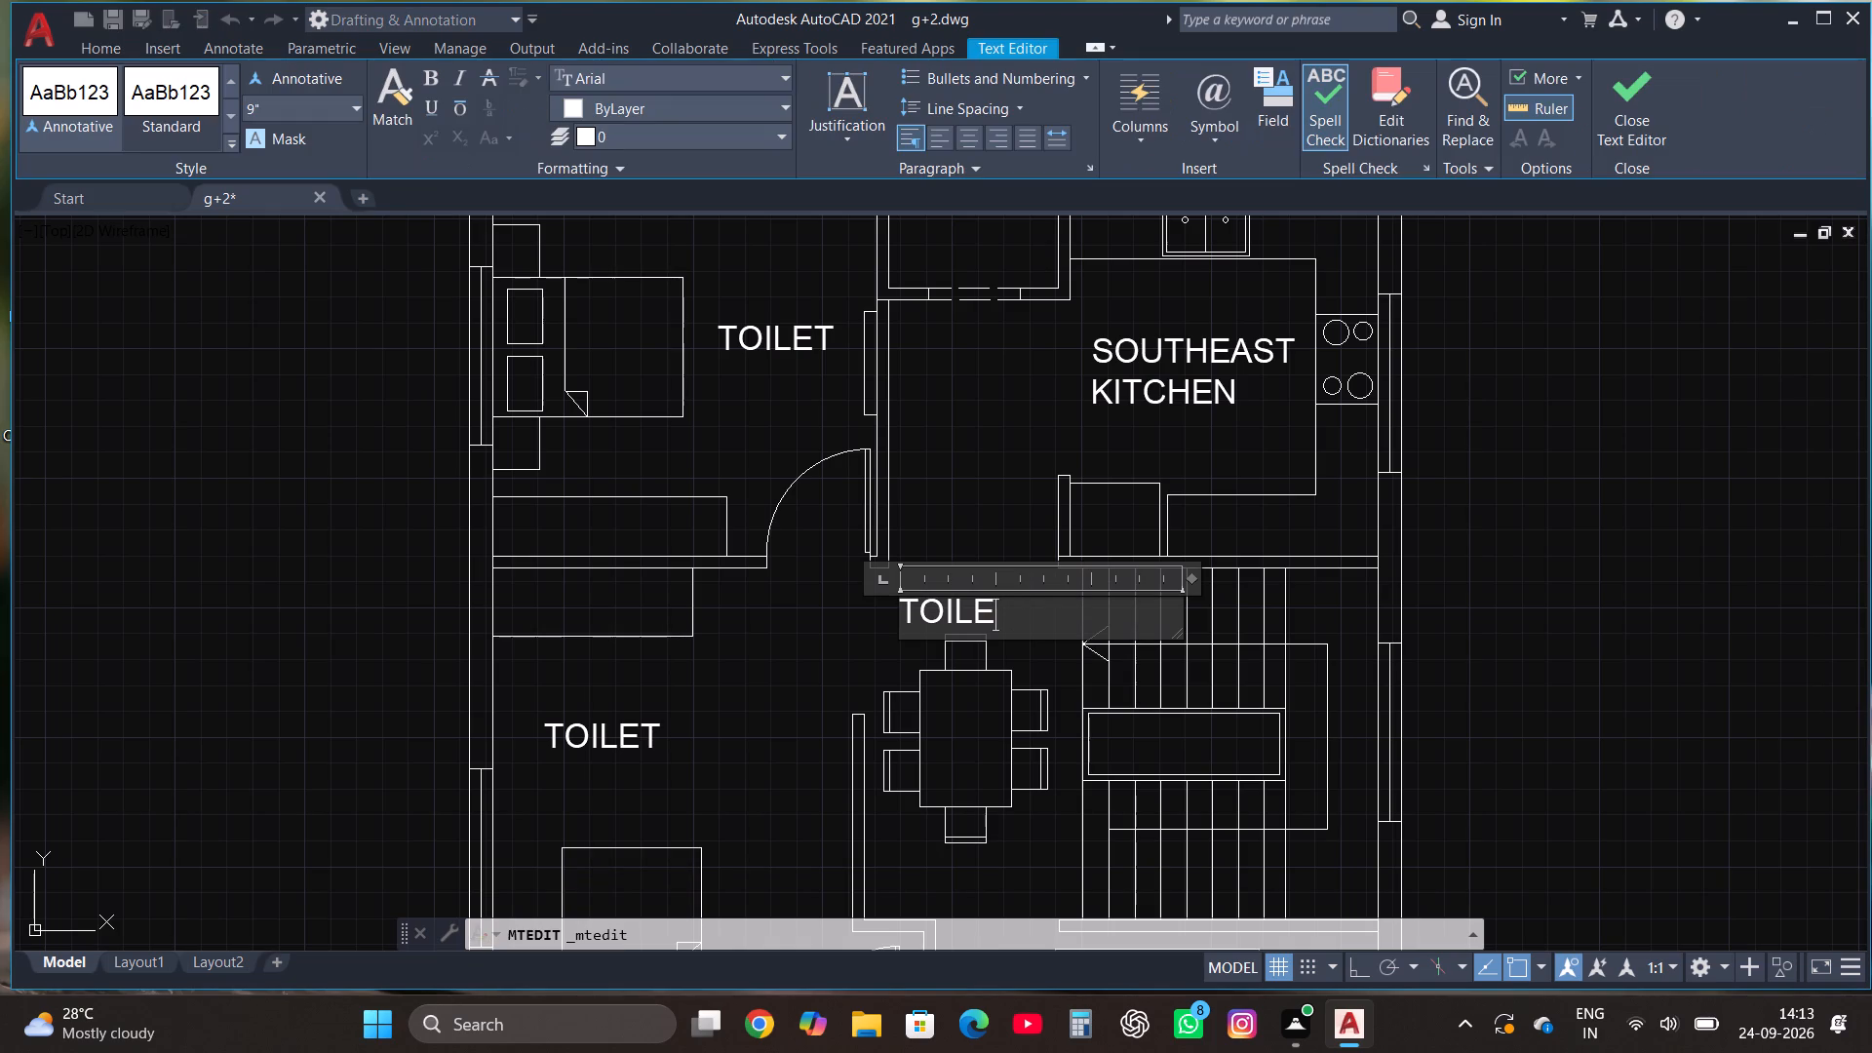
type("DINING")
key("space")
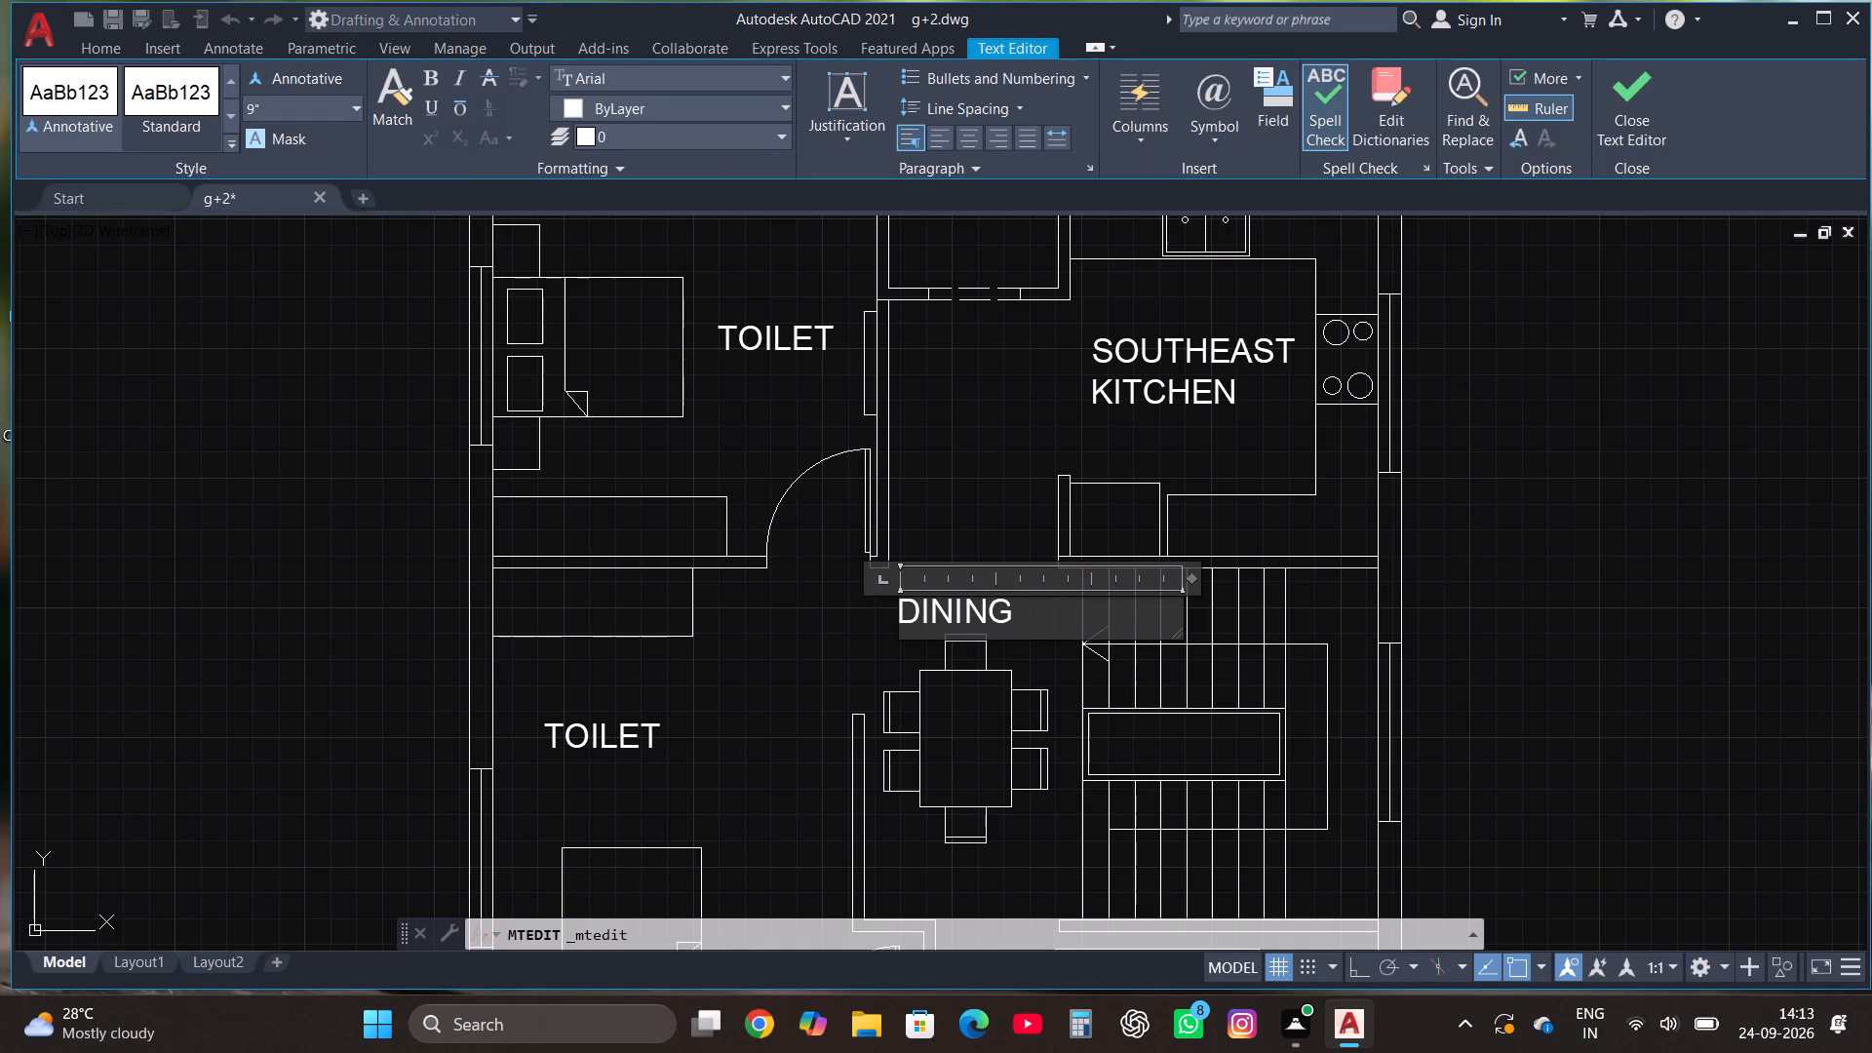
type("AREA")
left_click(1611, 89)
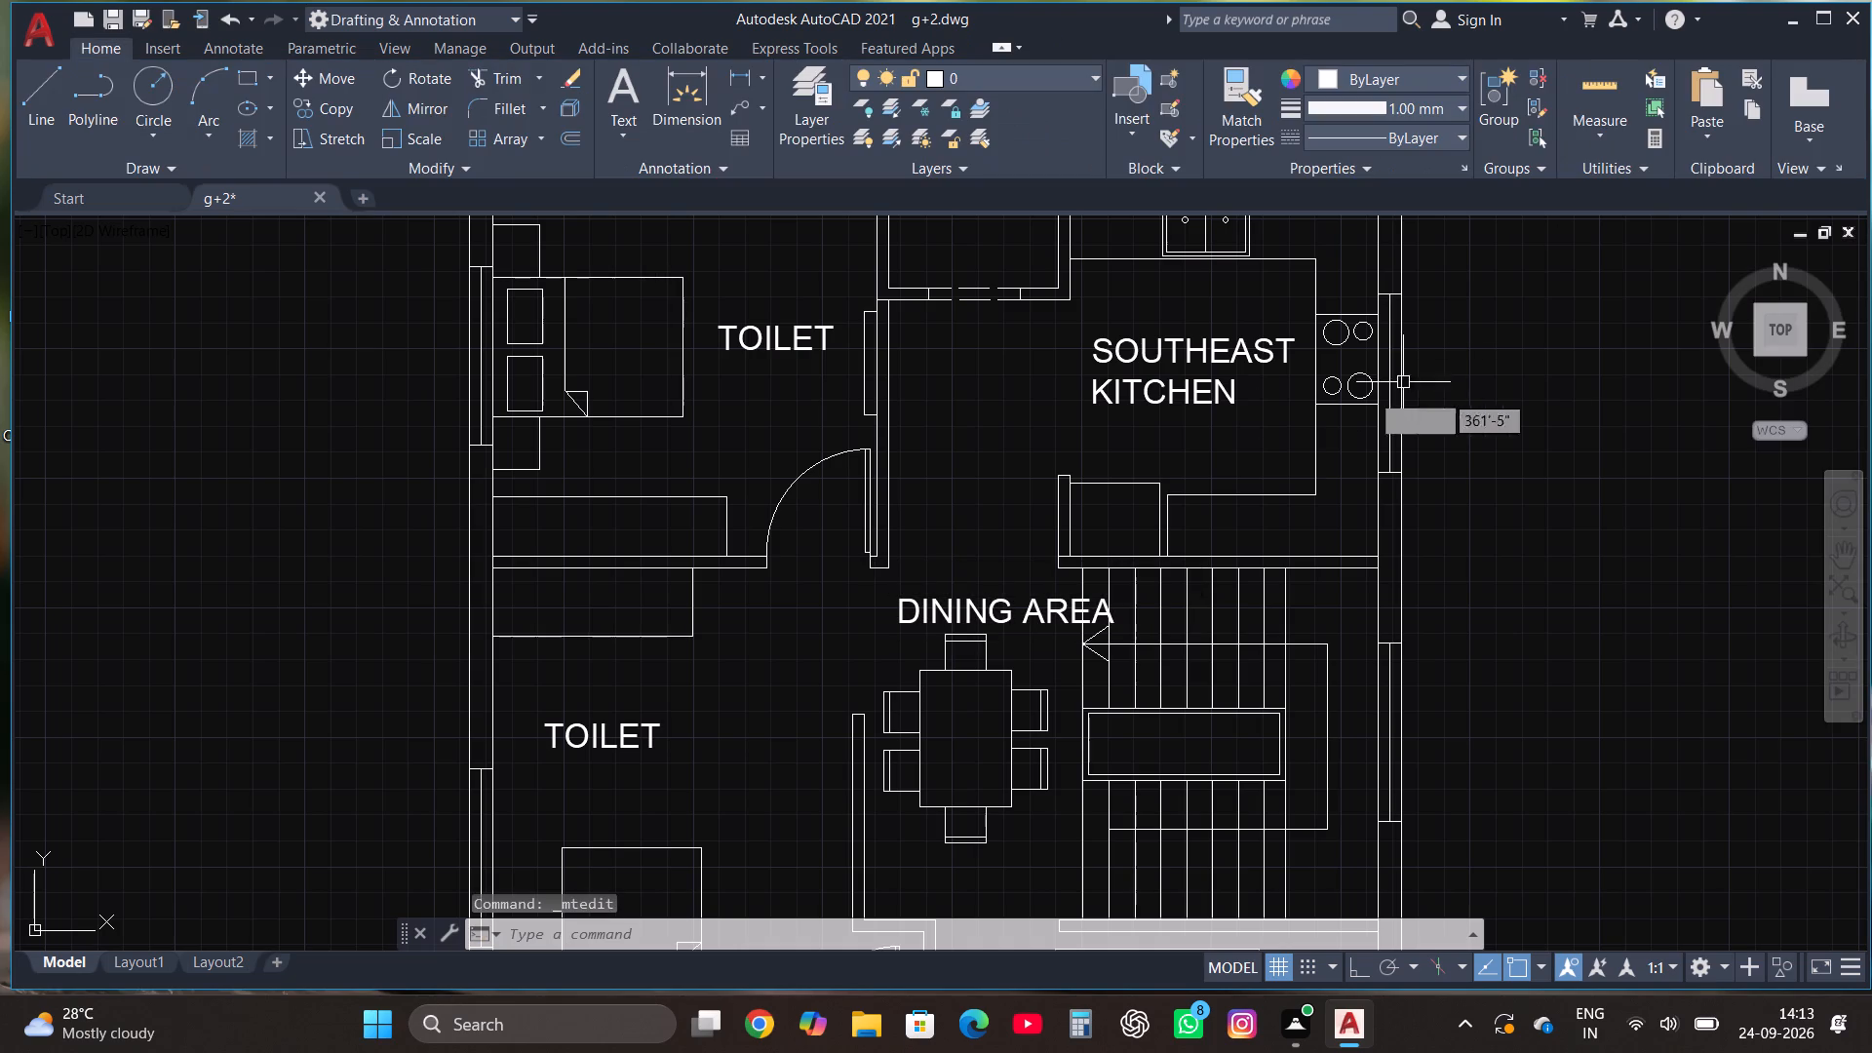
Move the DINING AREA label slightly west so it clears the staircase and sits above the dining table.
scroll(1033, 632, "up", 1)
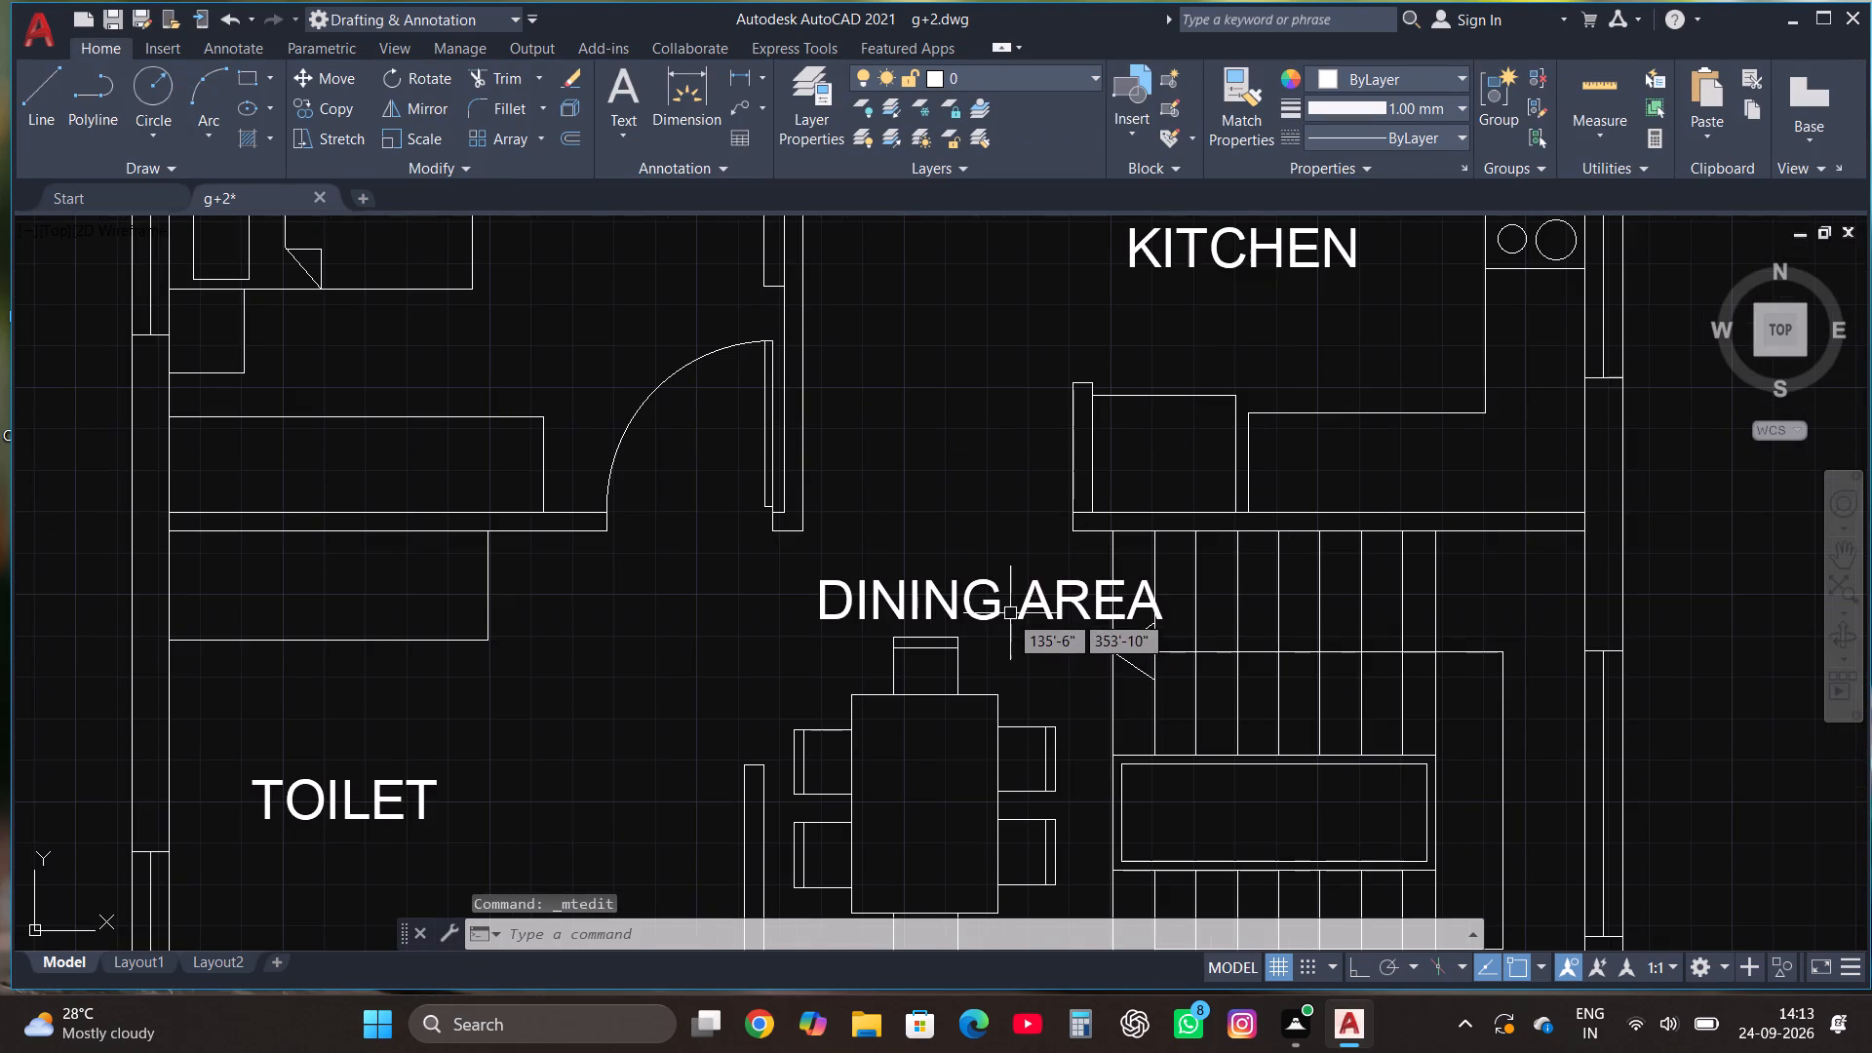
left_click(1008, 613)
left_click(936, 555)
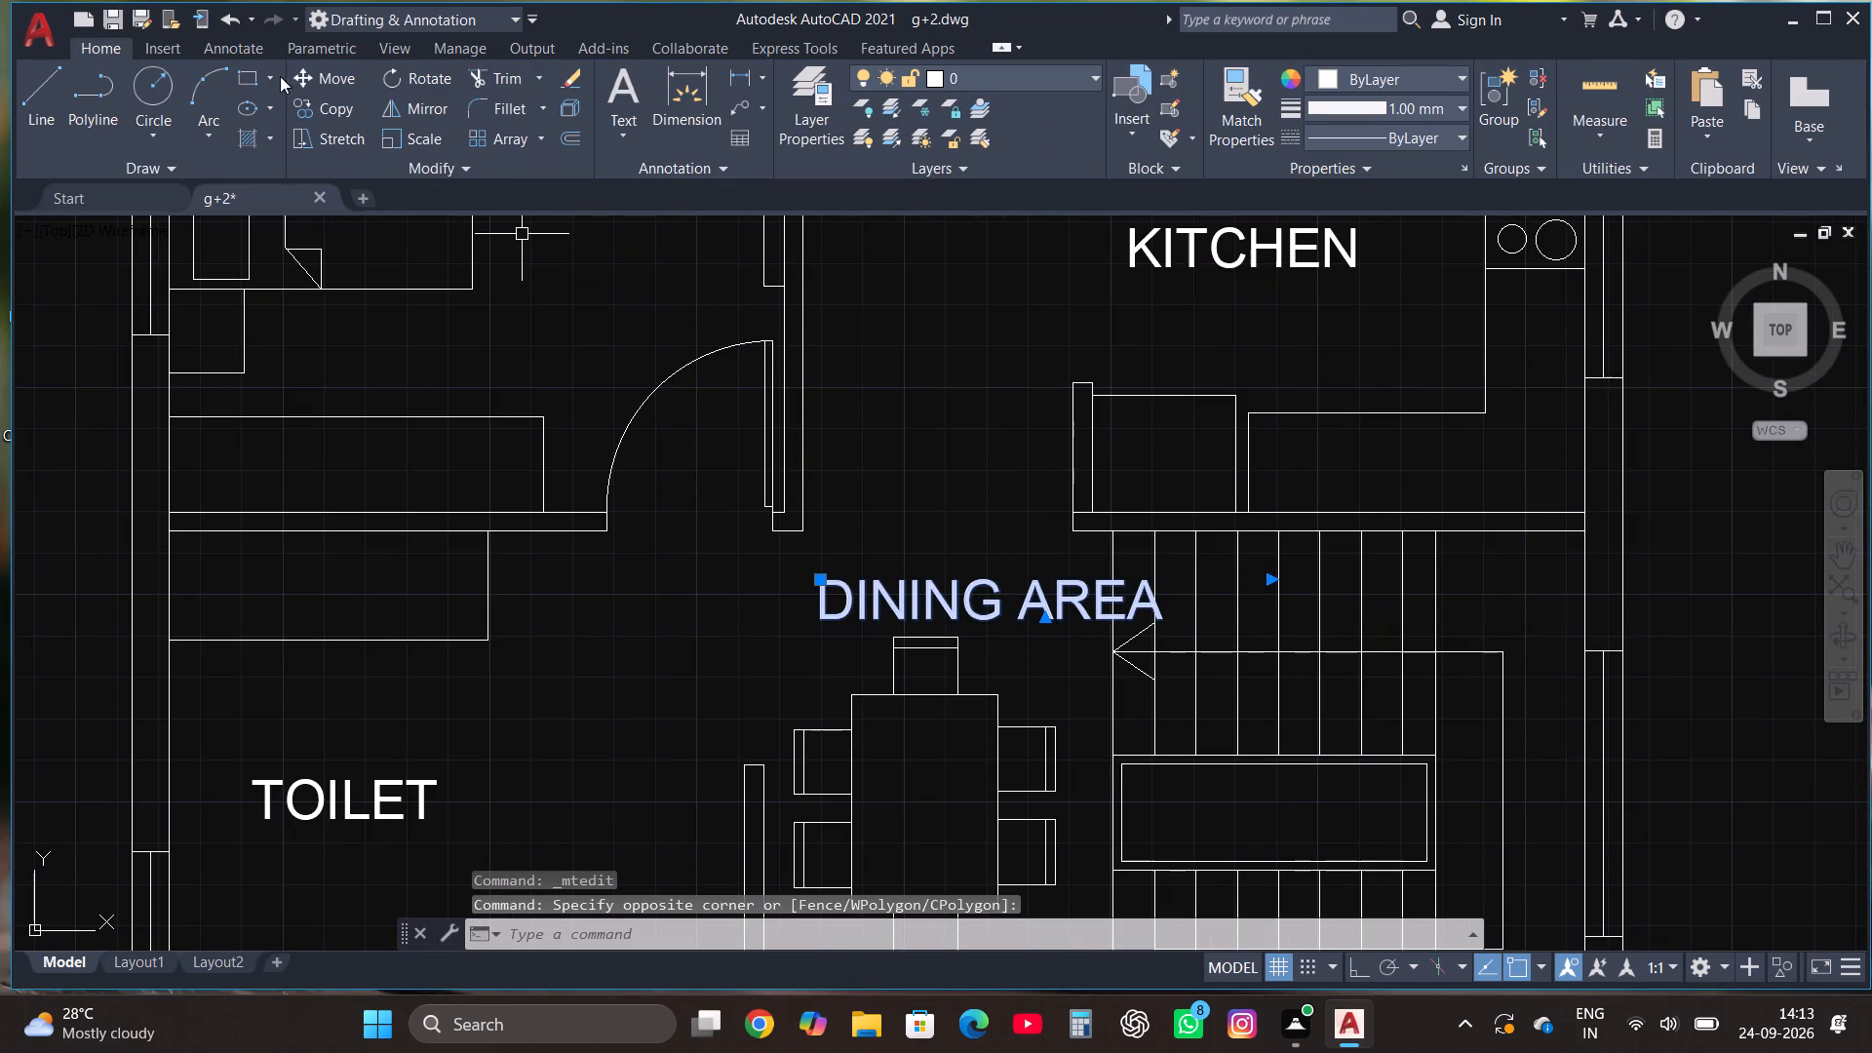
left_click(306, 75)
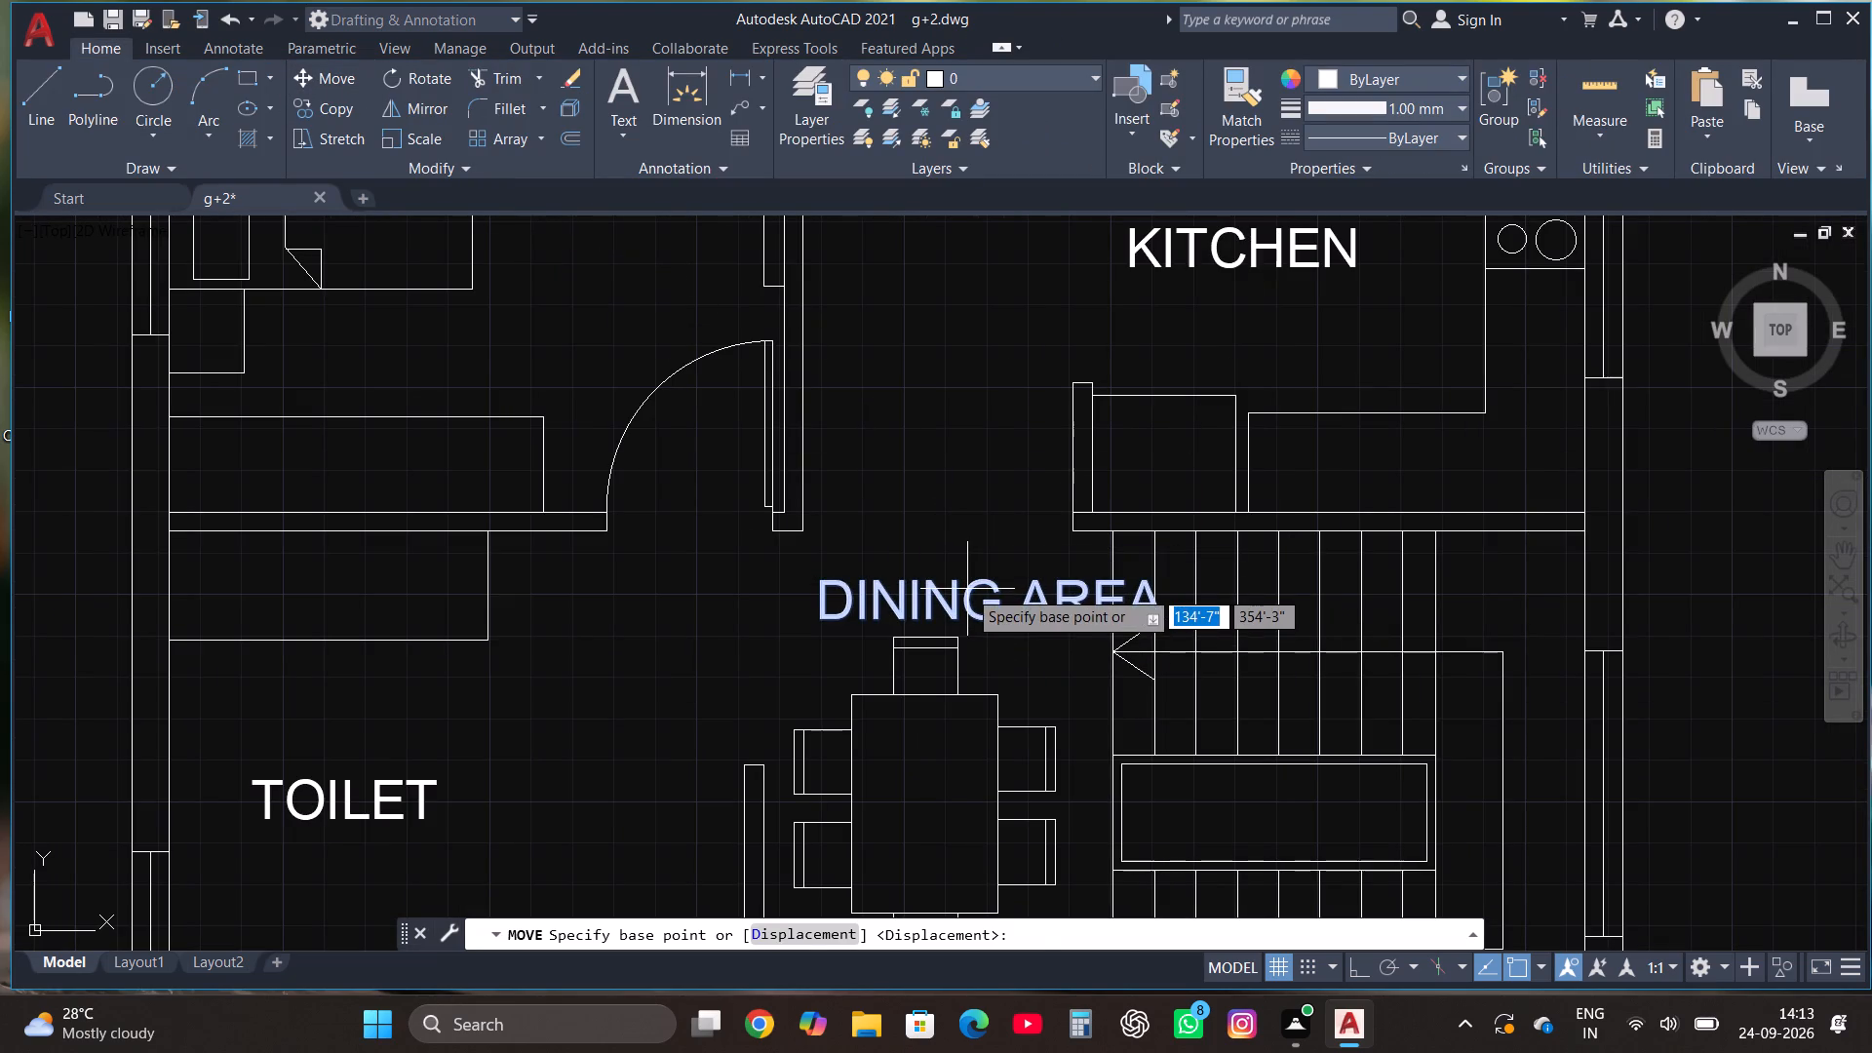
left_click(967, 589)
left_click(913, 578)
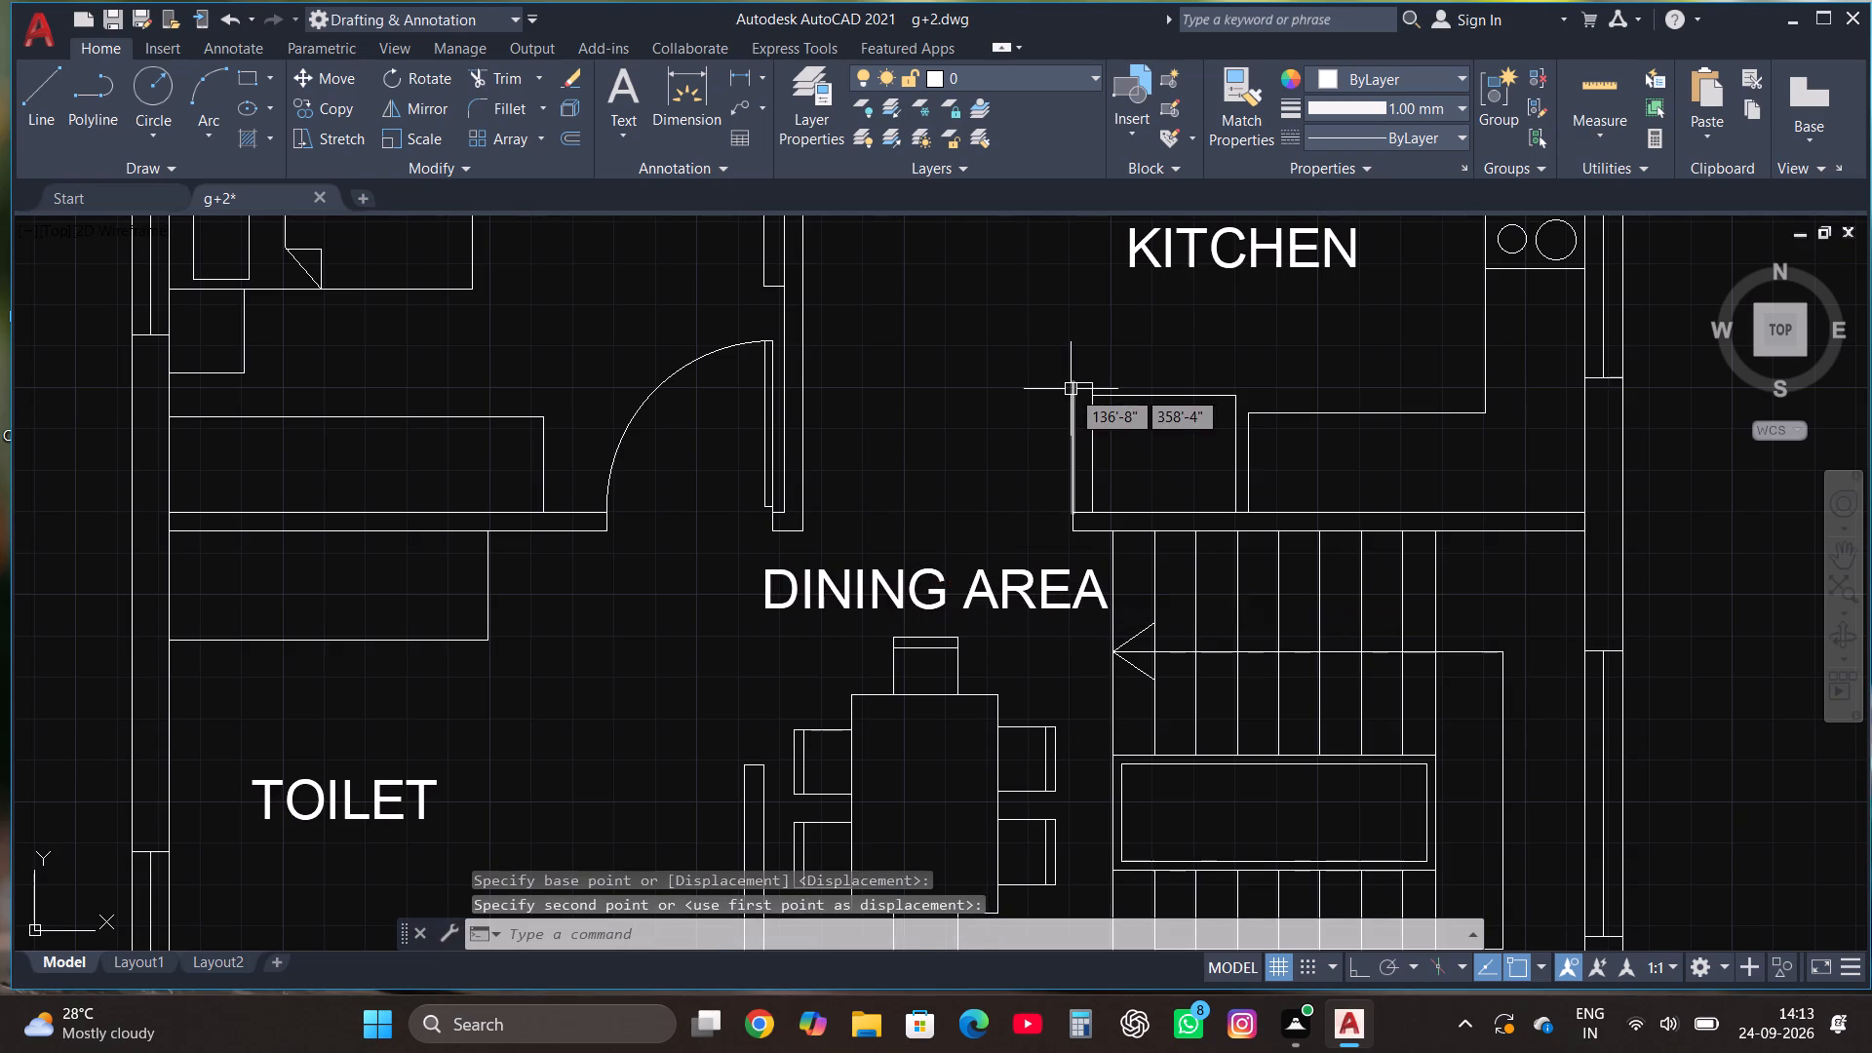
Change the TOILET label in the bedroom beside the dining area to GUEST BEDROOM 2 on two lines.
scroll(1071, 389, "down", 1)
left_click(638, 631)
right_click(636, 630)
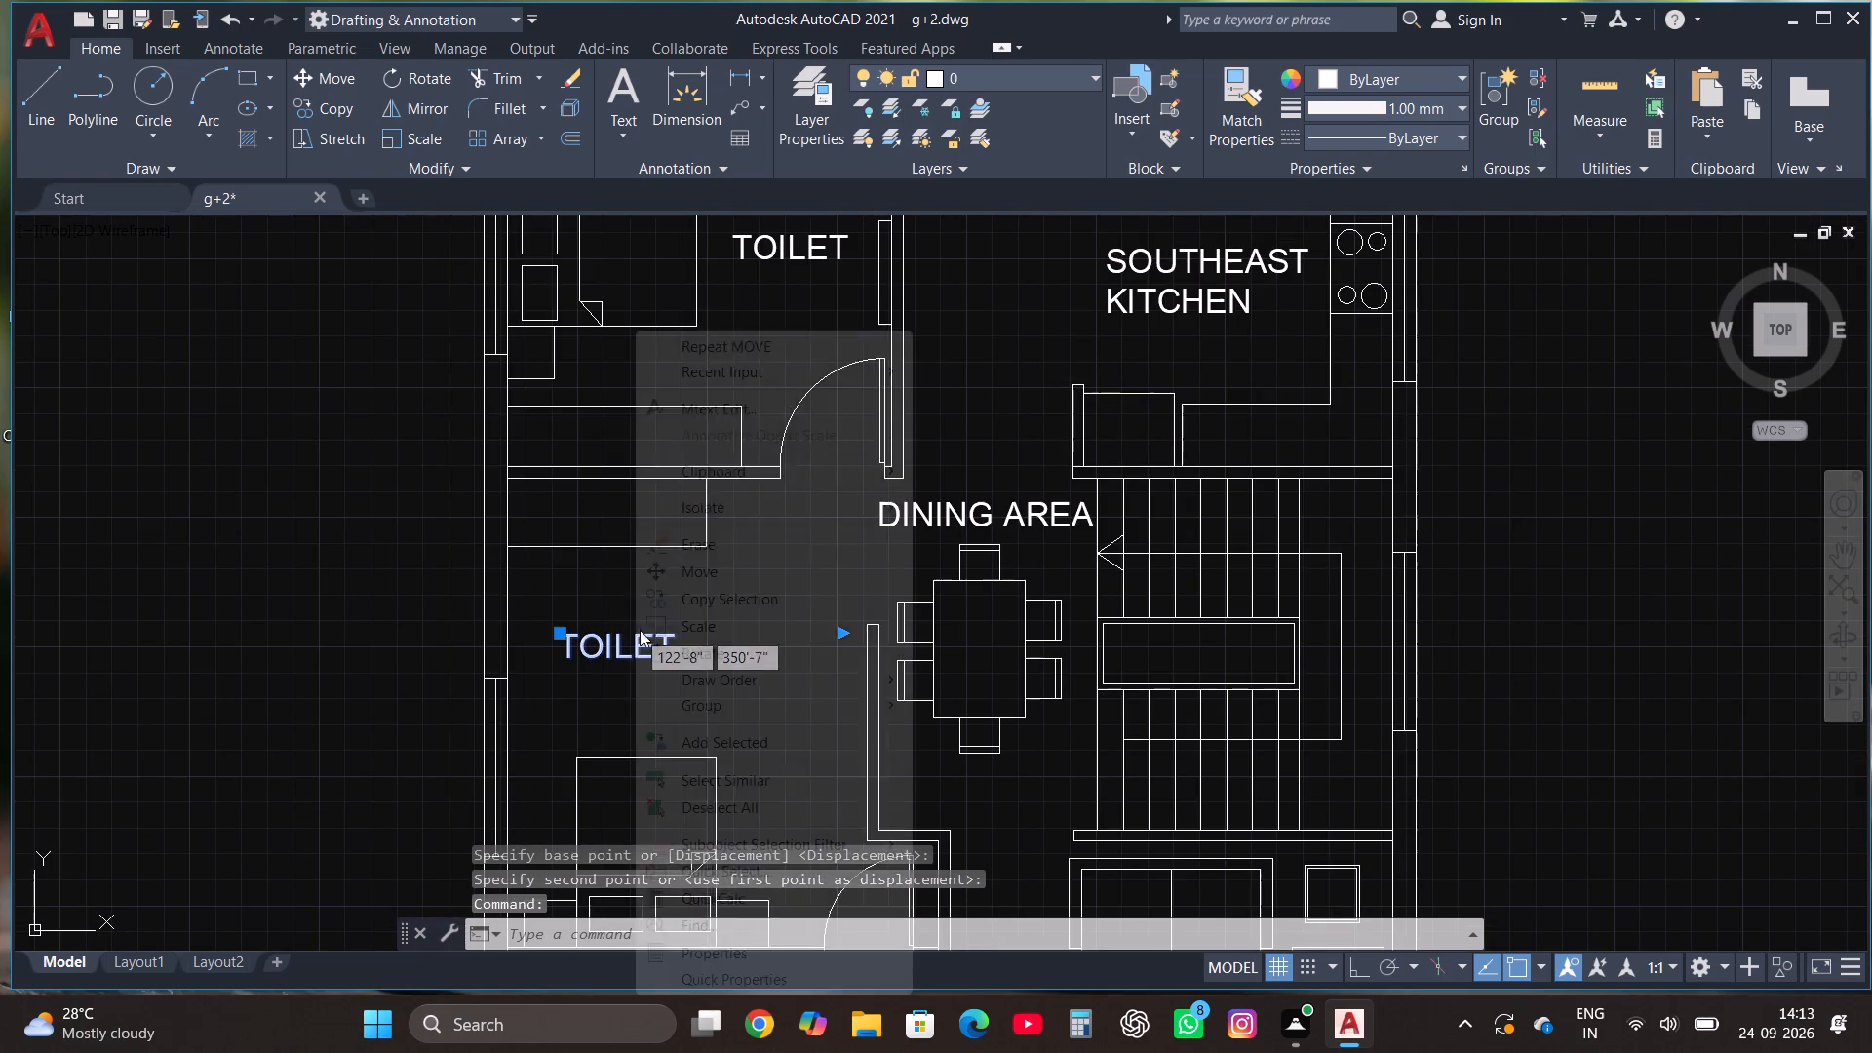
left_click(750, 412)
scroll(1267, 536, "down", 2)
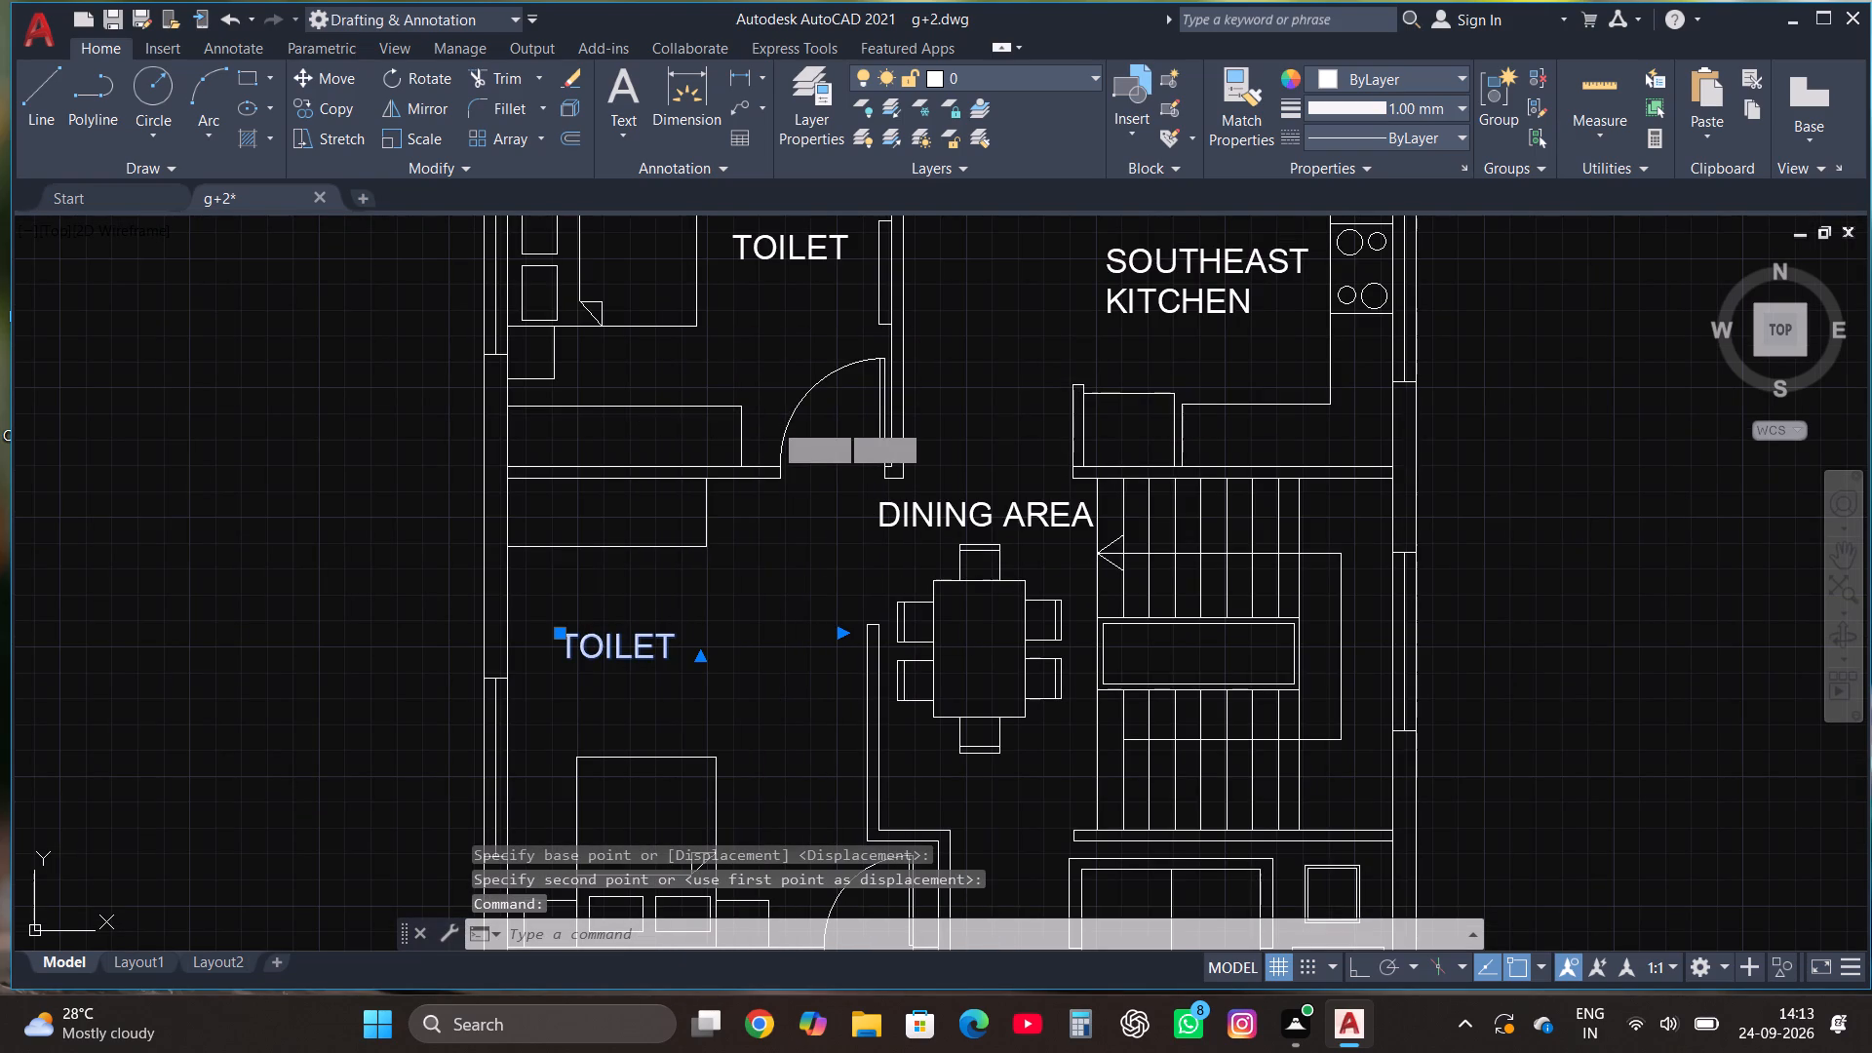
left_click(913, 609)
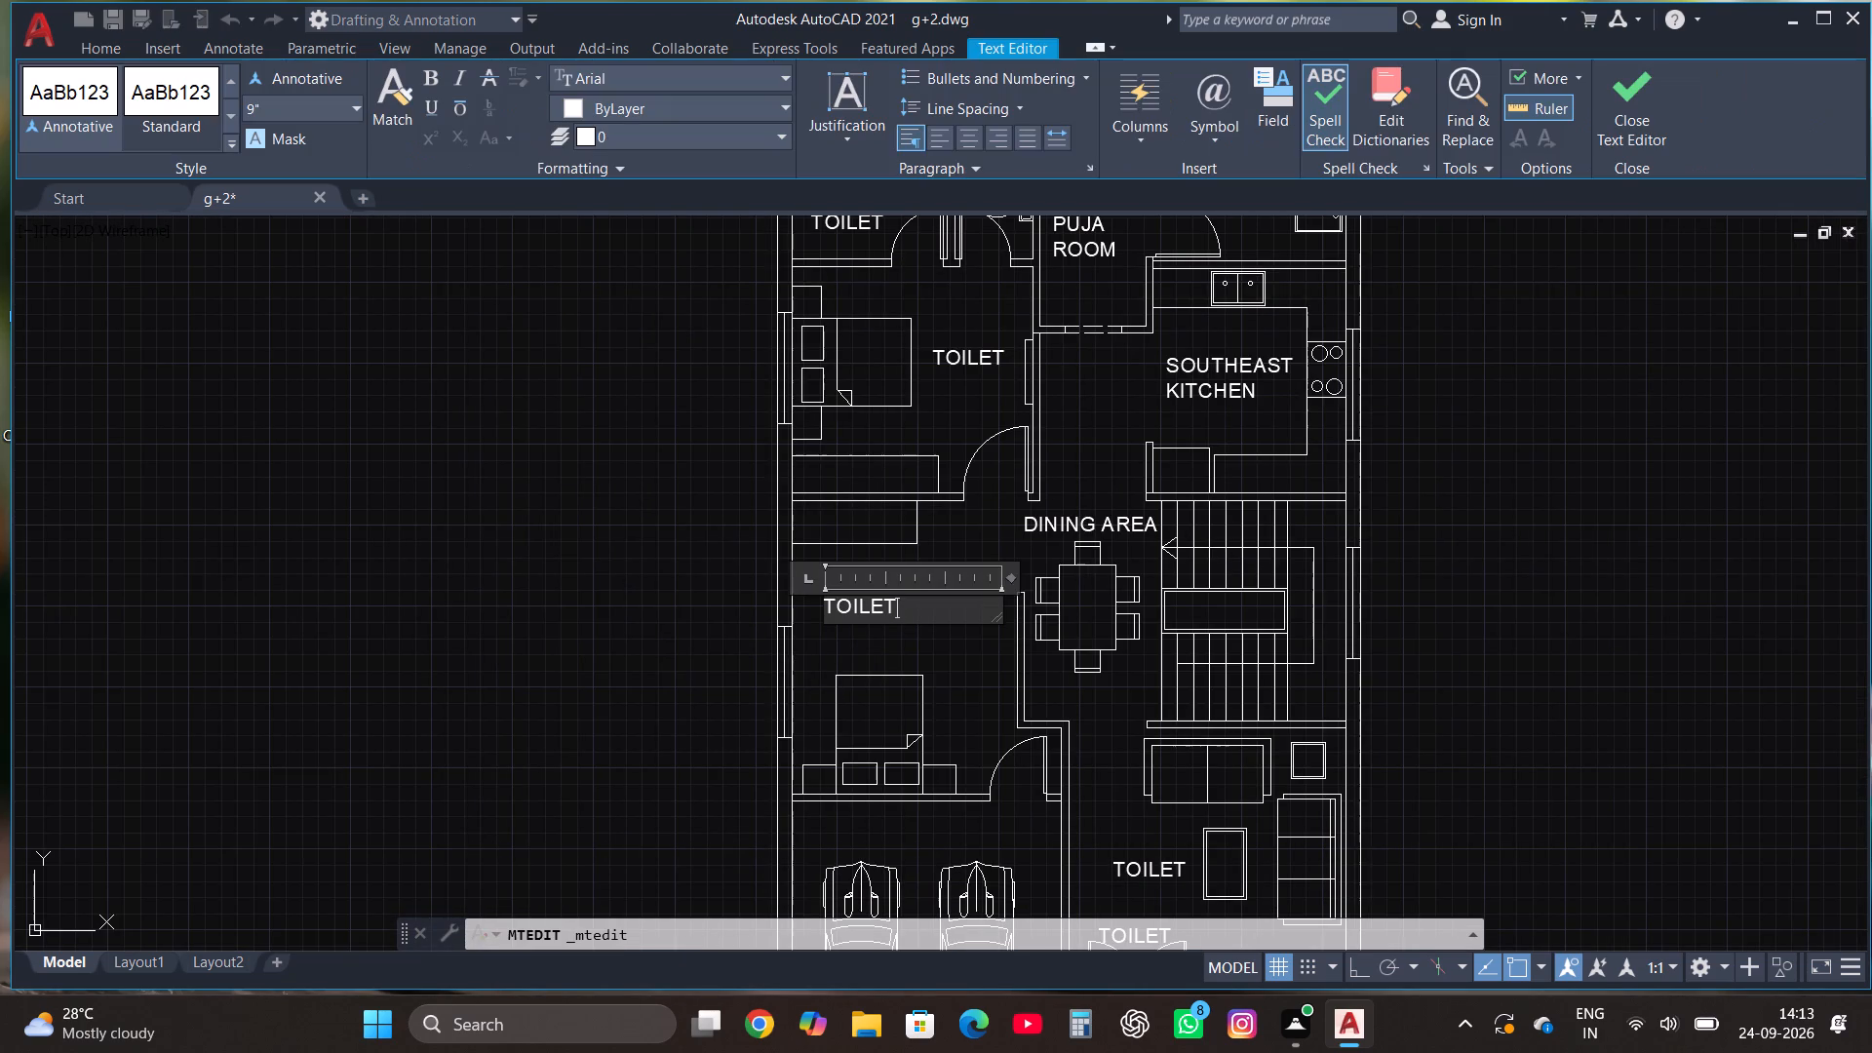
key("BackSpace")
key("BackSpace")
key("BackSpace")
key("BackSpace")
key("BackSpace")
key("BackSpace")
key("BackSpace")
key("BackSpace")
key("BackSpace")
key("BackSpace")
key("BackSpace")
key("BackSpace")
key("BackSpace")
key("BackSpace")
key("BackSpace")
key("BackSpace")
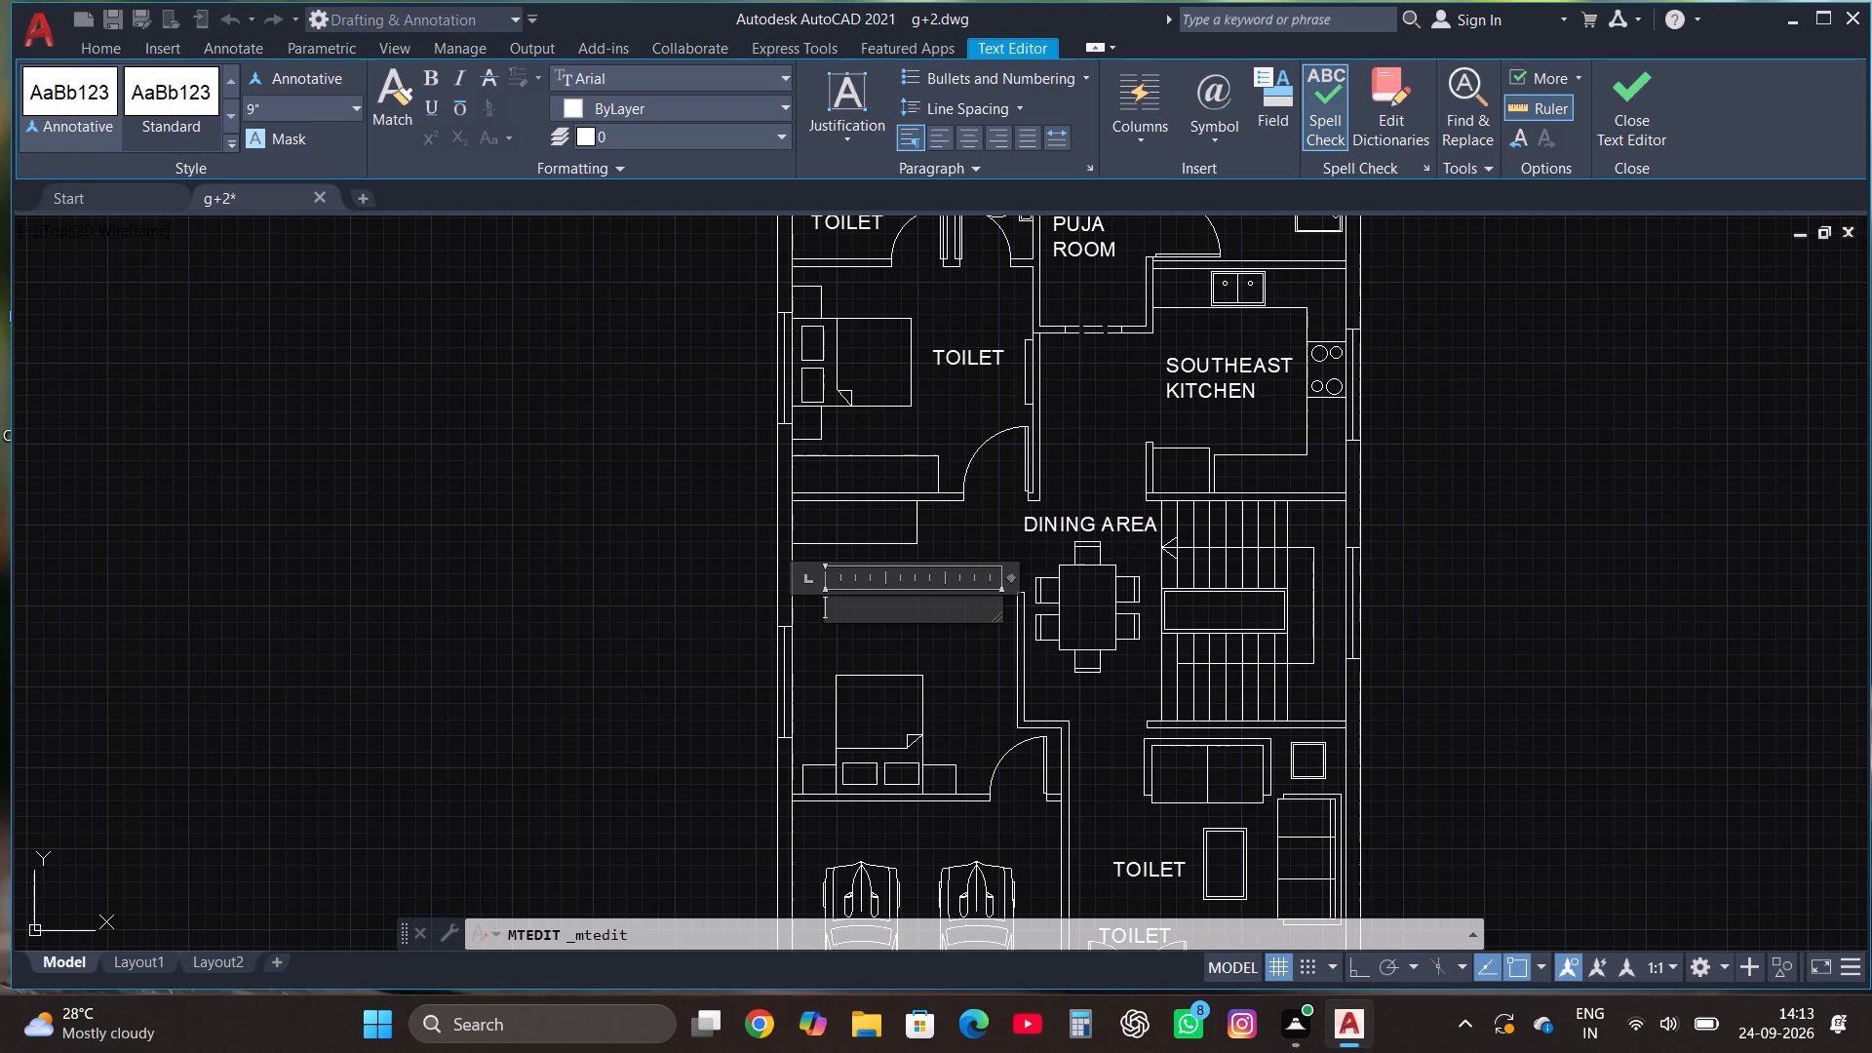
type("GUEST BEDROOM")
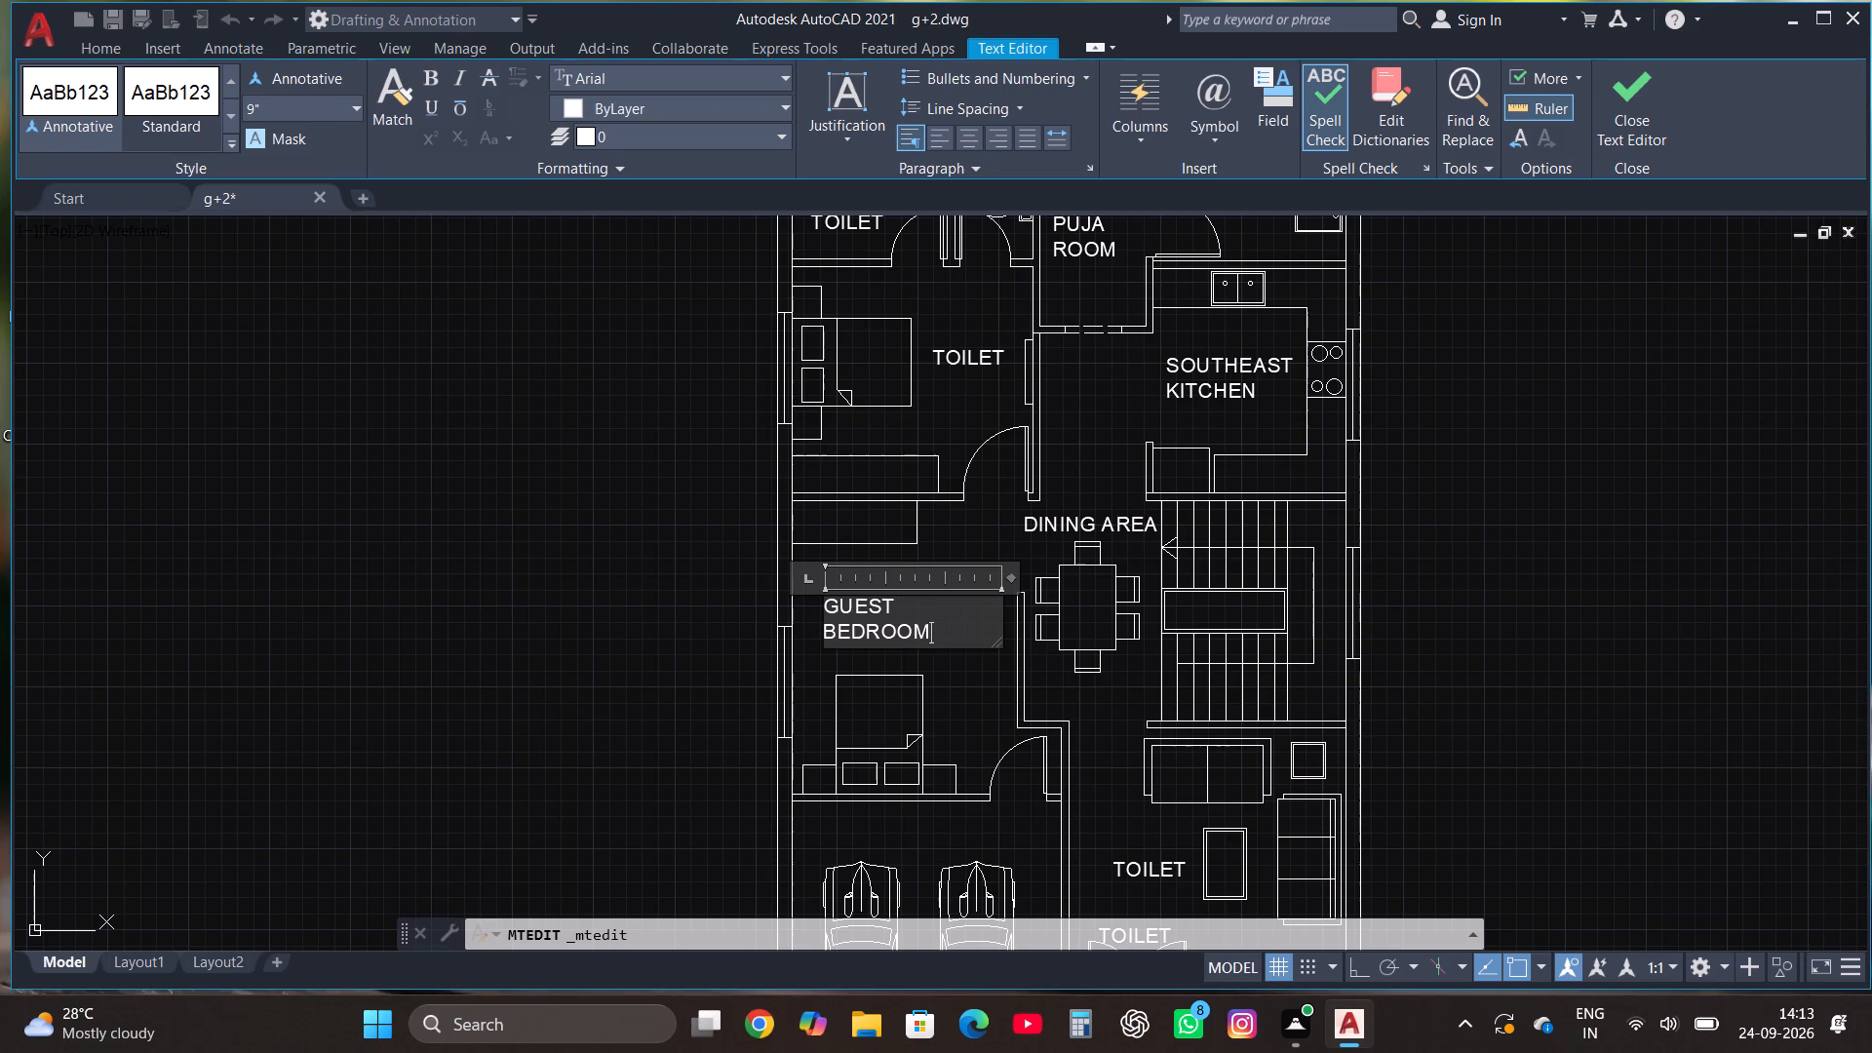
scroll(913, 608, "up", 1)
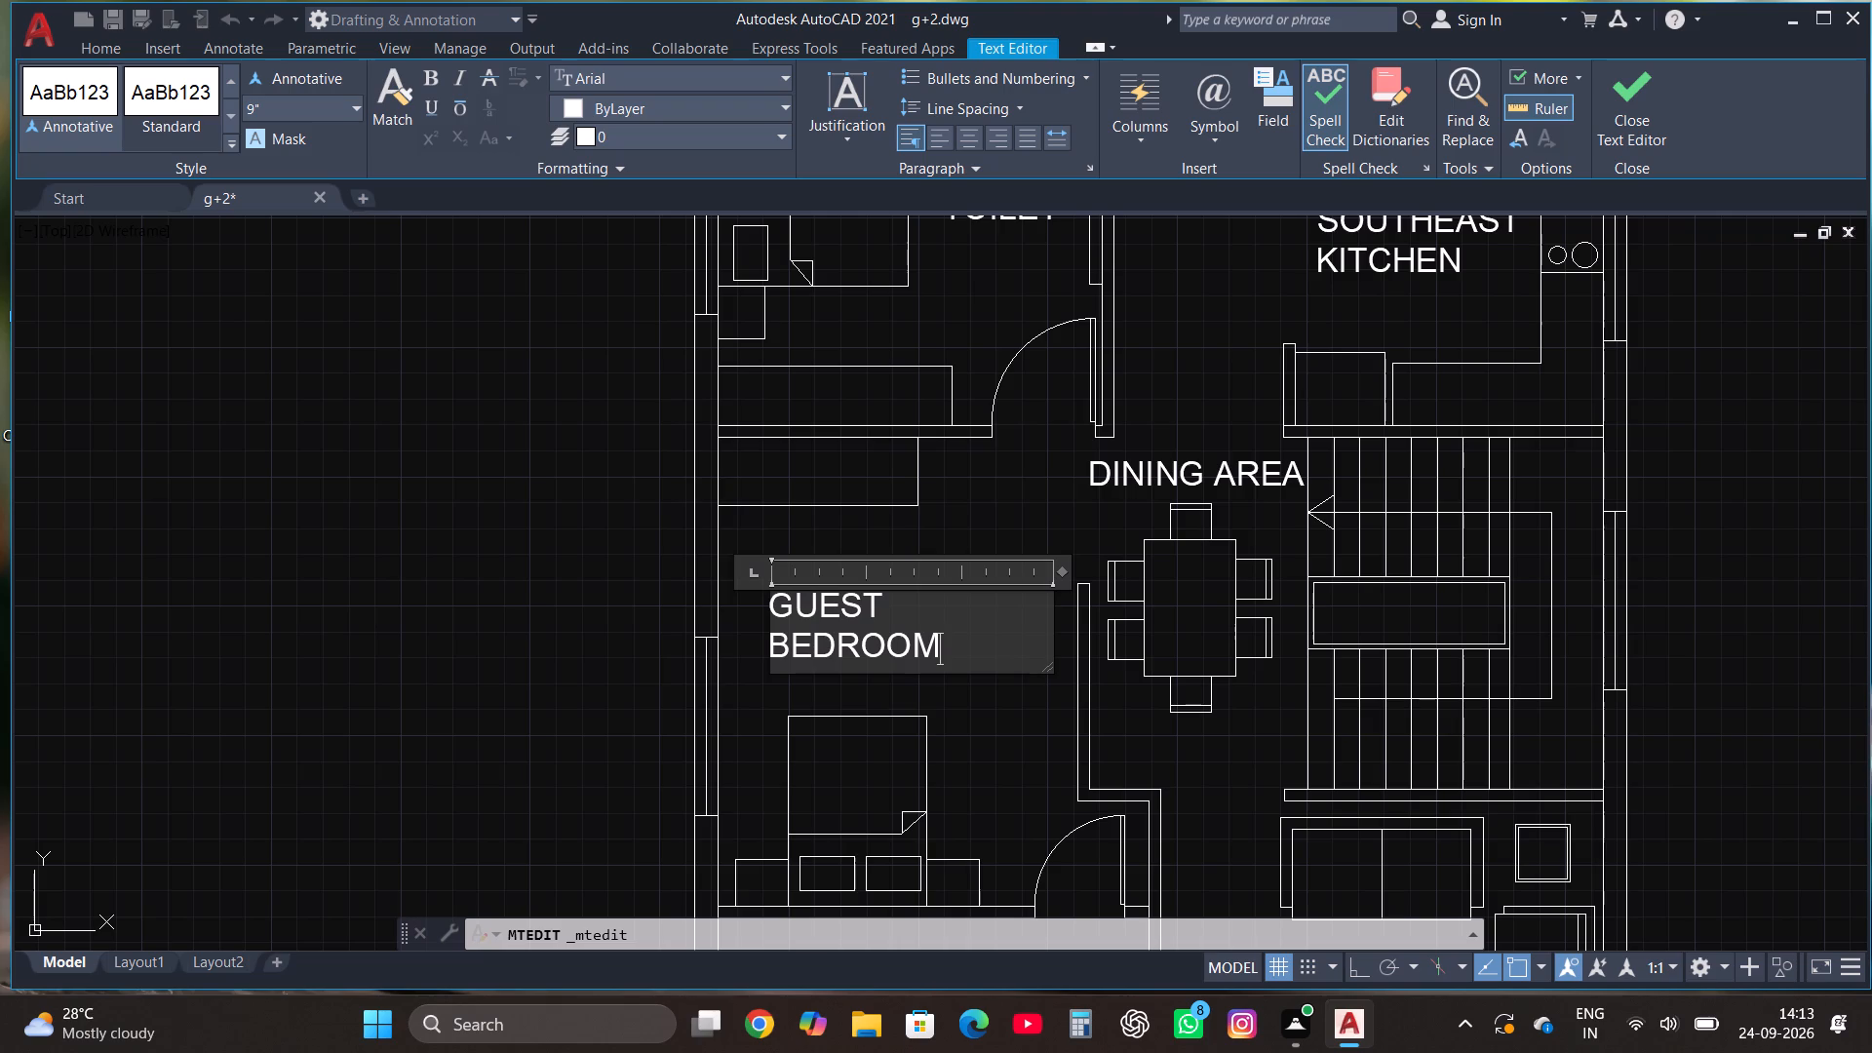
key("2")
key("BackSpace")
key("space")
type("2")
left_click(1628, 93)
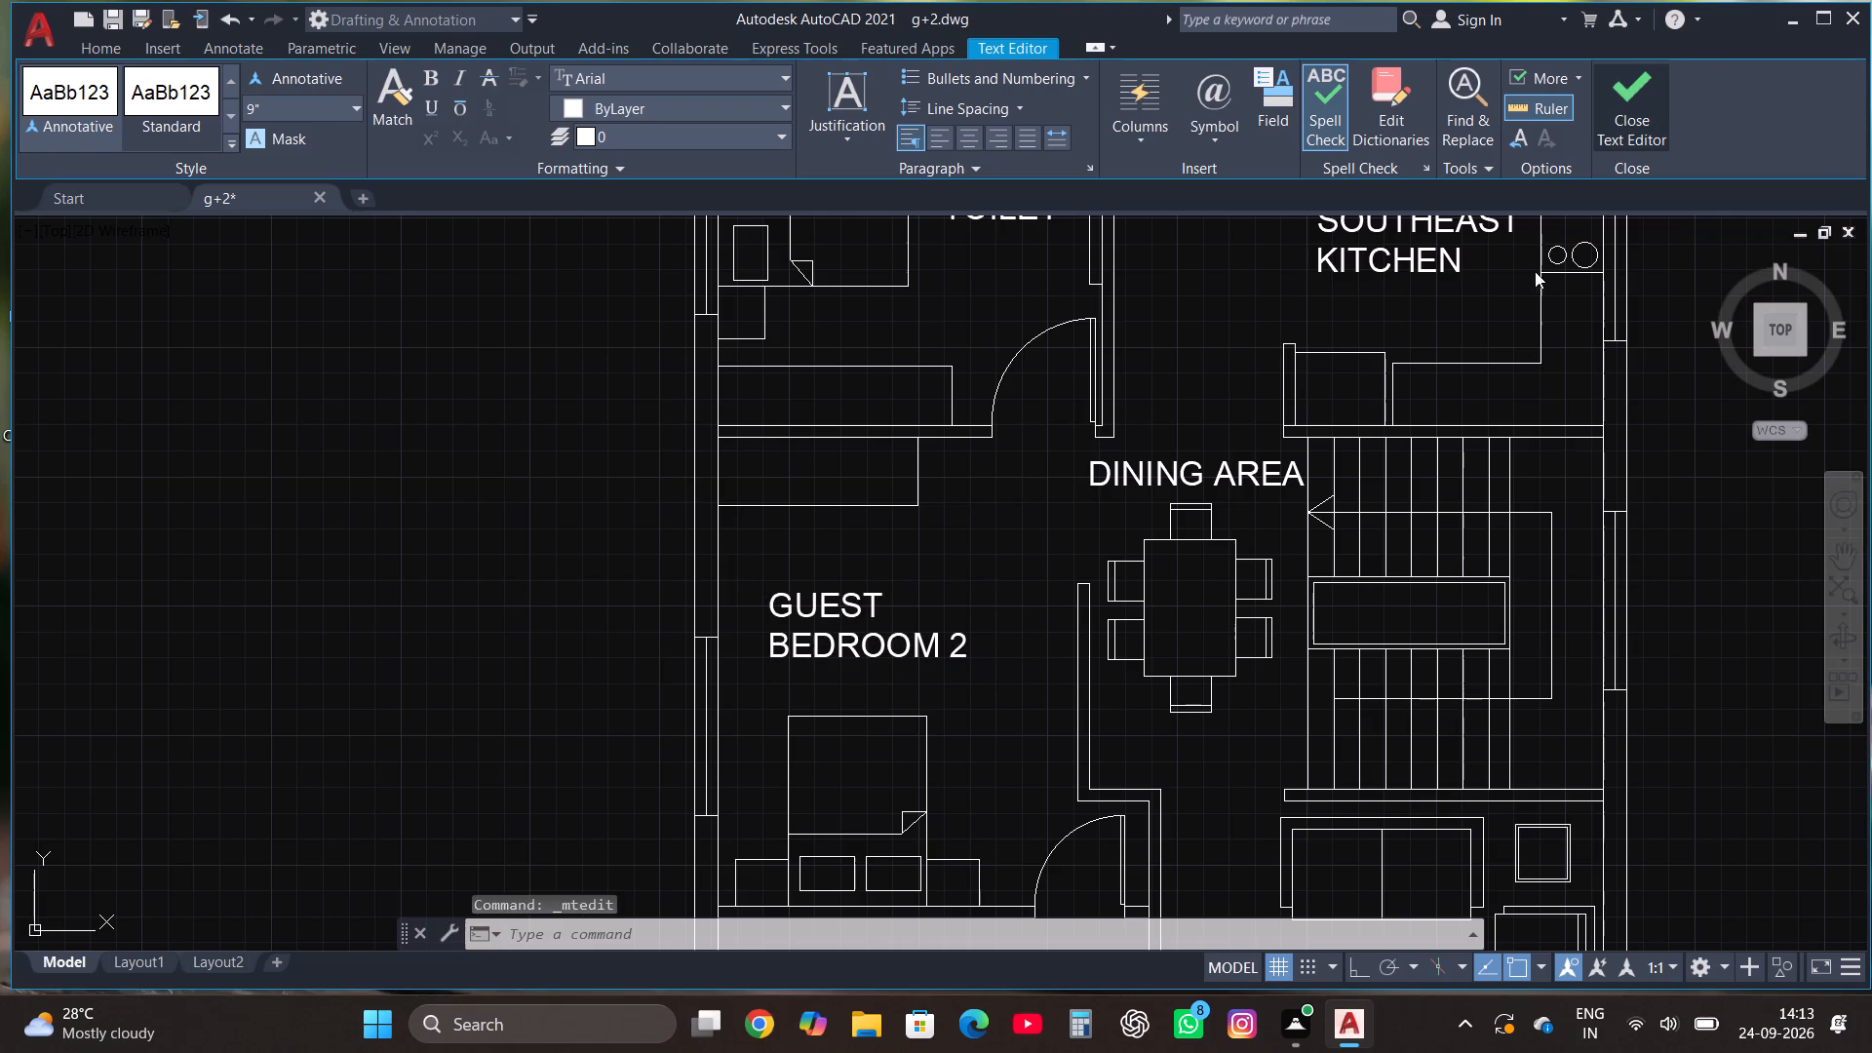
Change the TOILET label beside the bed in the bedroom next to the toilets to MASTER BEDROOM on two lines.
scroll(1190, 607, "down", 1)
scroll(1084, 698, "down", 1)
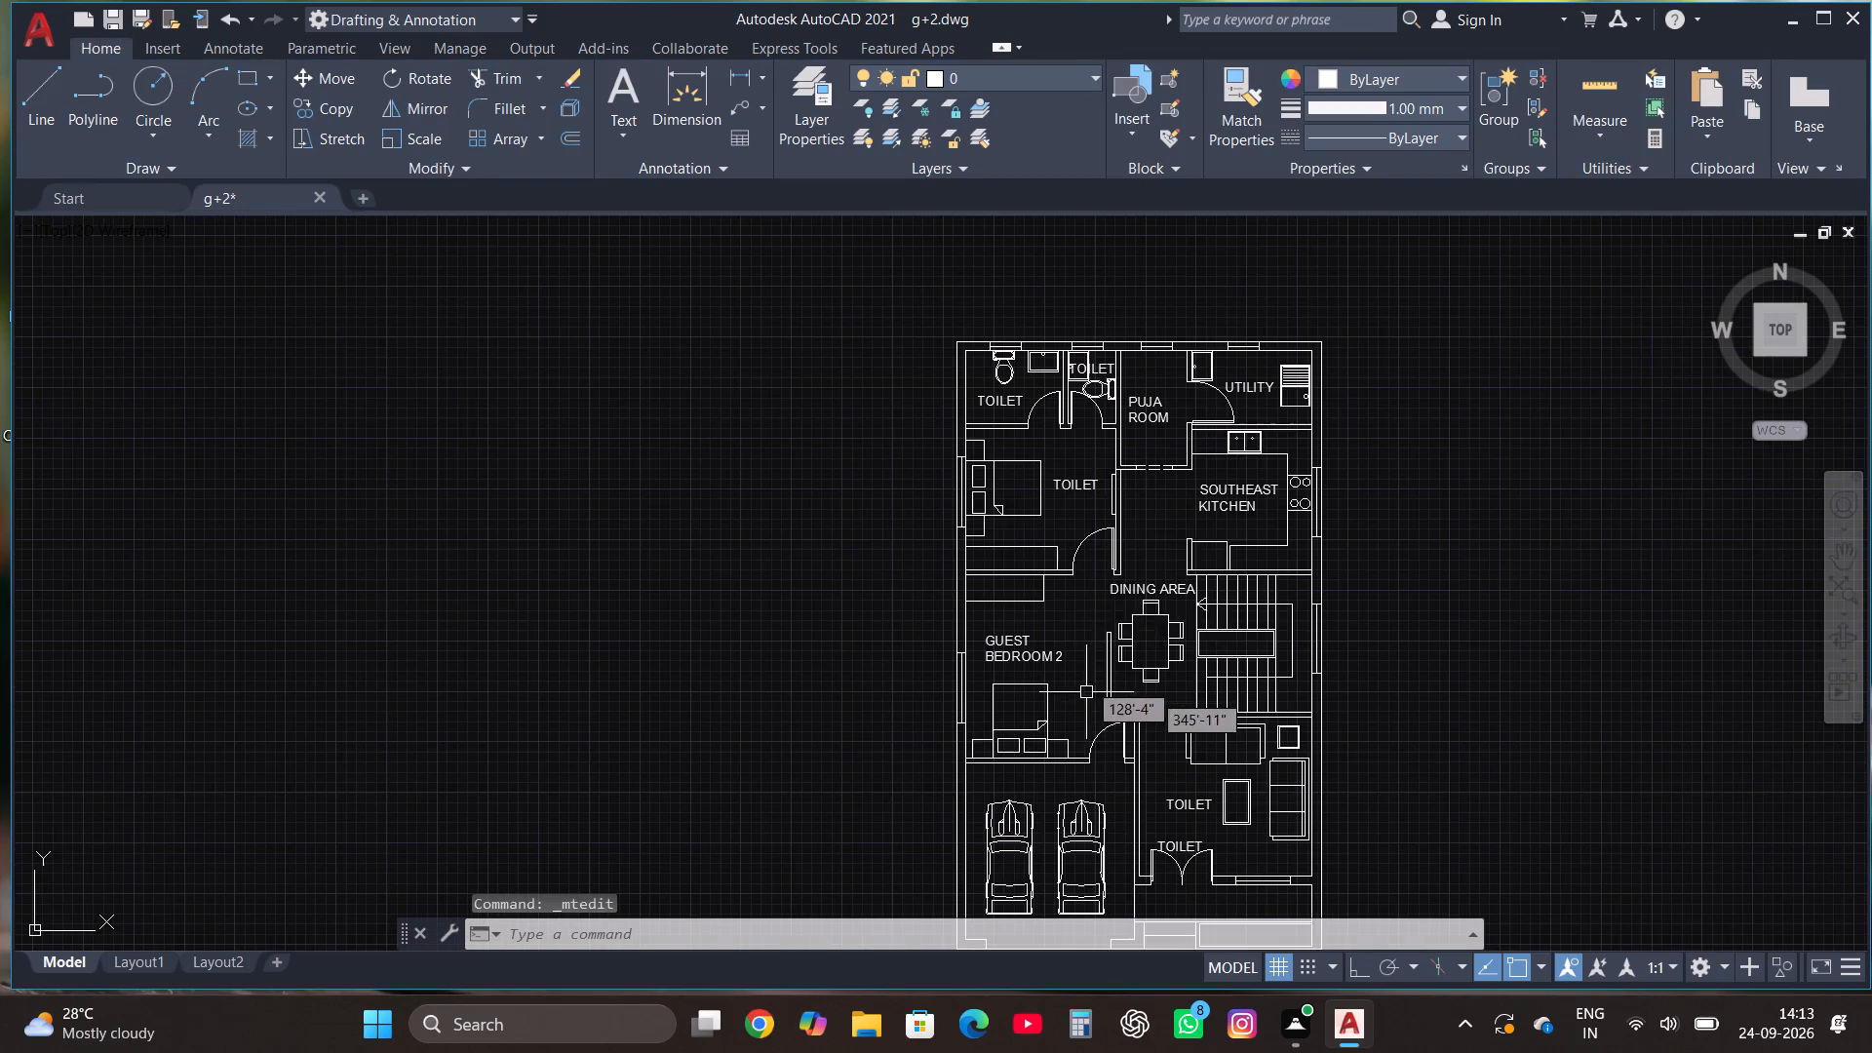
scroll(1093, 485, "up", 2)
left_click(1044, 486)
right_click(1042, 485)
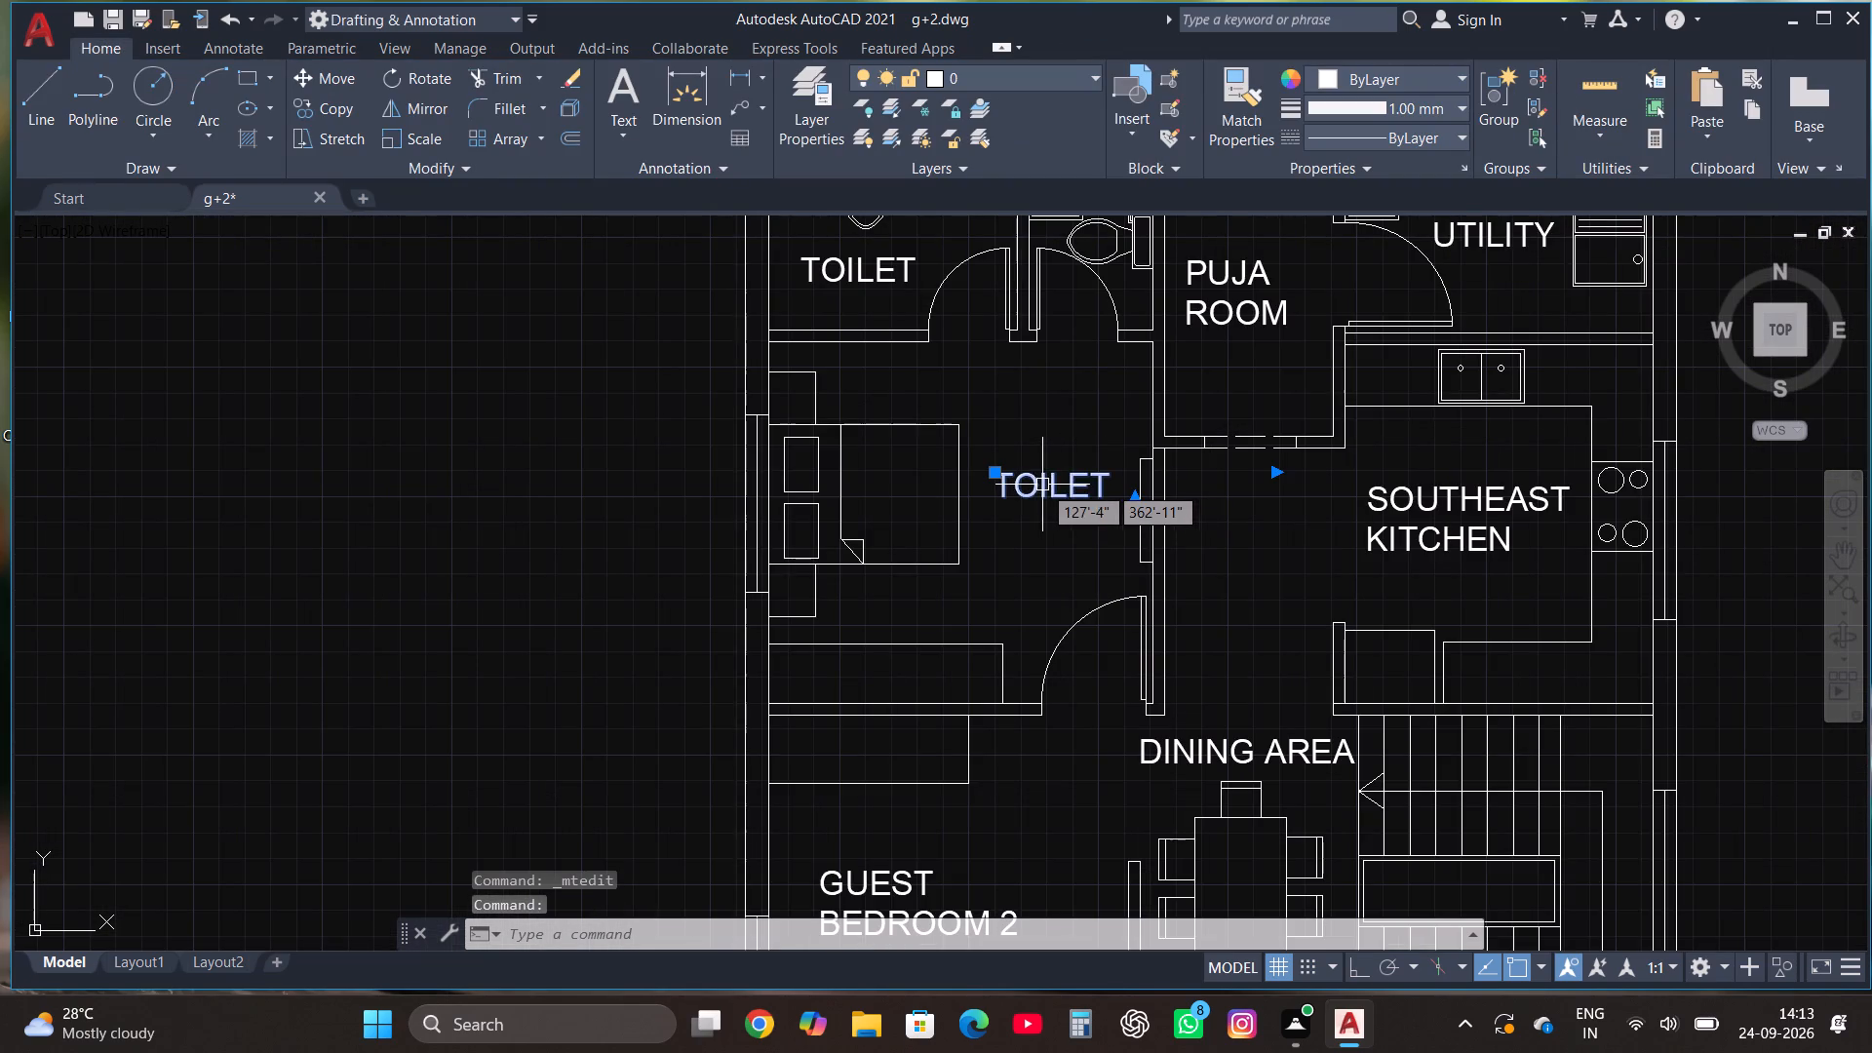
left_click(1129, 404)
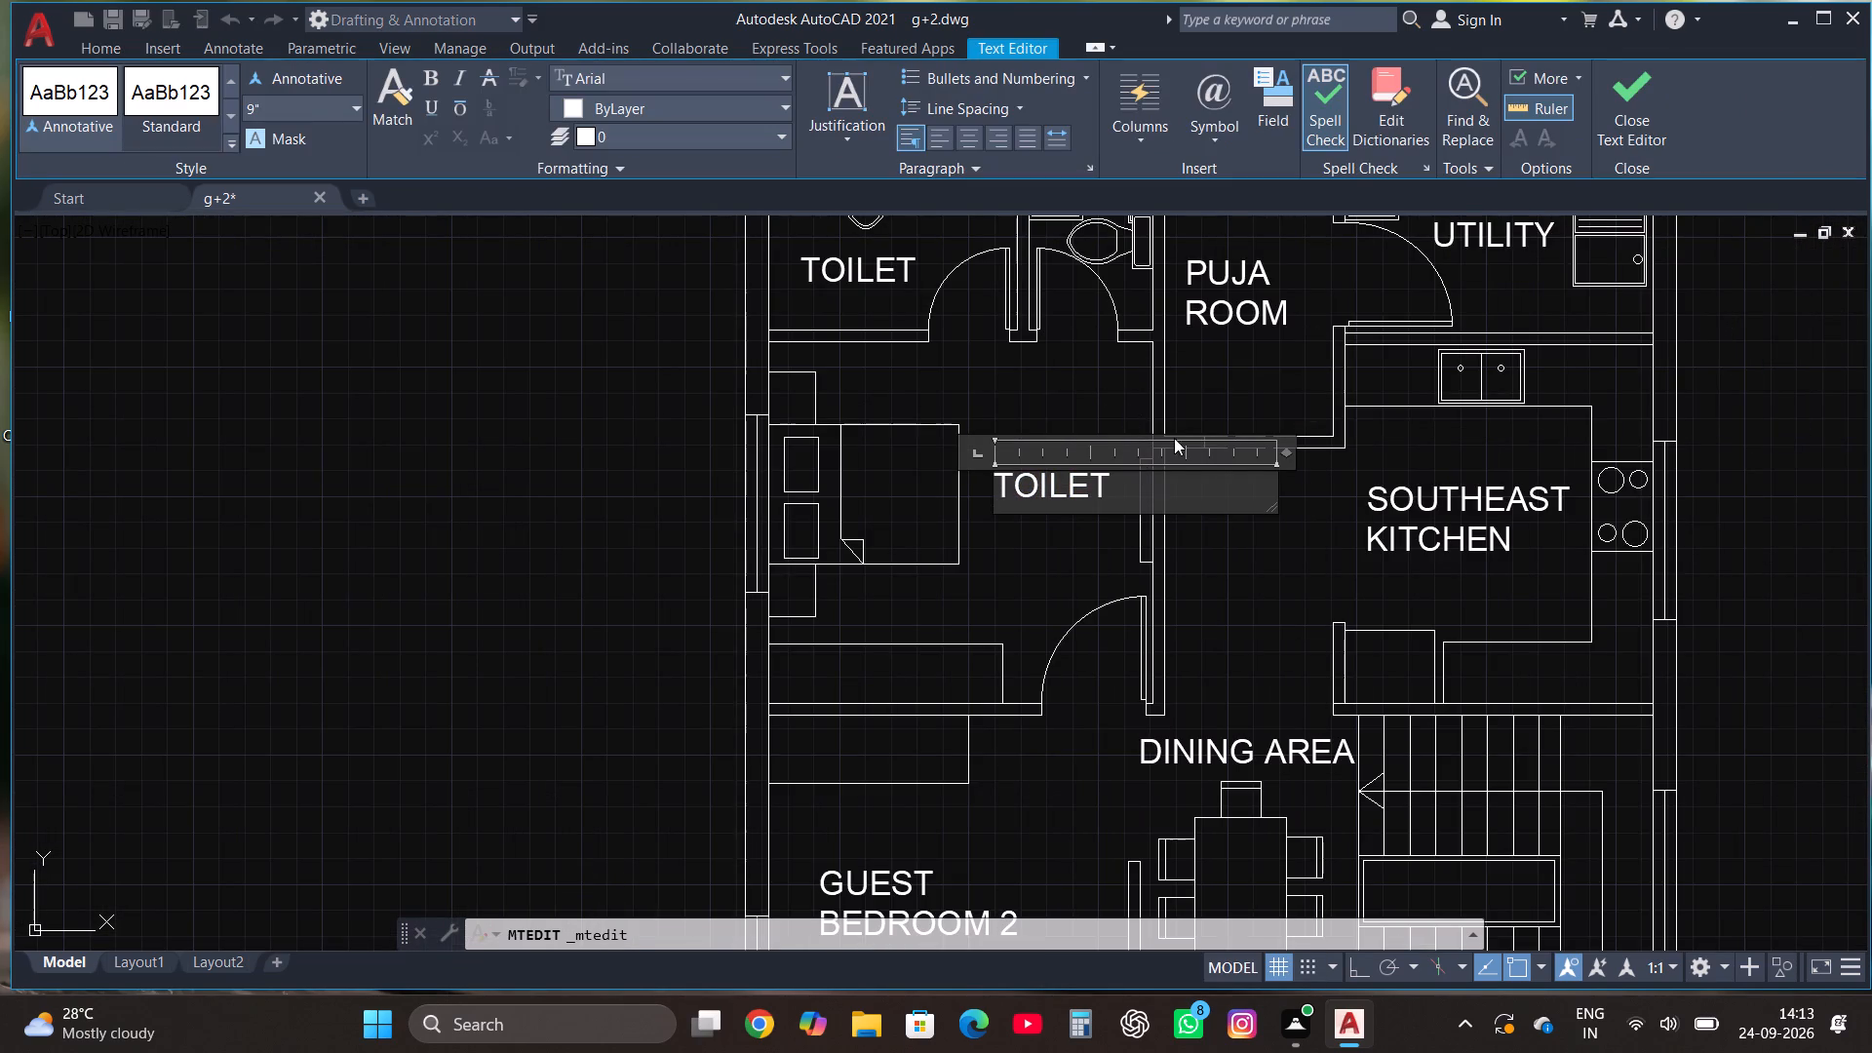
left_click(1131, 482)
key("BackSpace")
key("BackSpace")
key("BackSpace")
key("BackSpace")
key("BackSpace")
key("BackSpace")
key("BackSpace")
key("BackSpace")
key("BackSpace")
key("BackSpace")
key("BackSpace")
key("BackSpace")
key("BackSpace")
key("BackSpace")
key("BackSpace")
key("BackSpace")
key("BackSpace")
key("BackSpace")
key("BackSpace")
key("BackSpace")
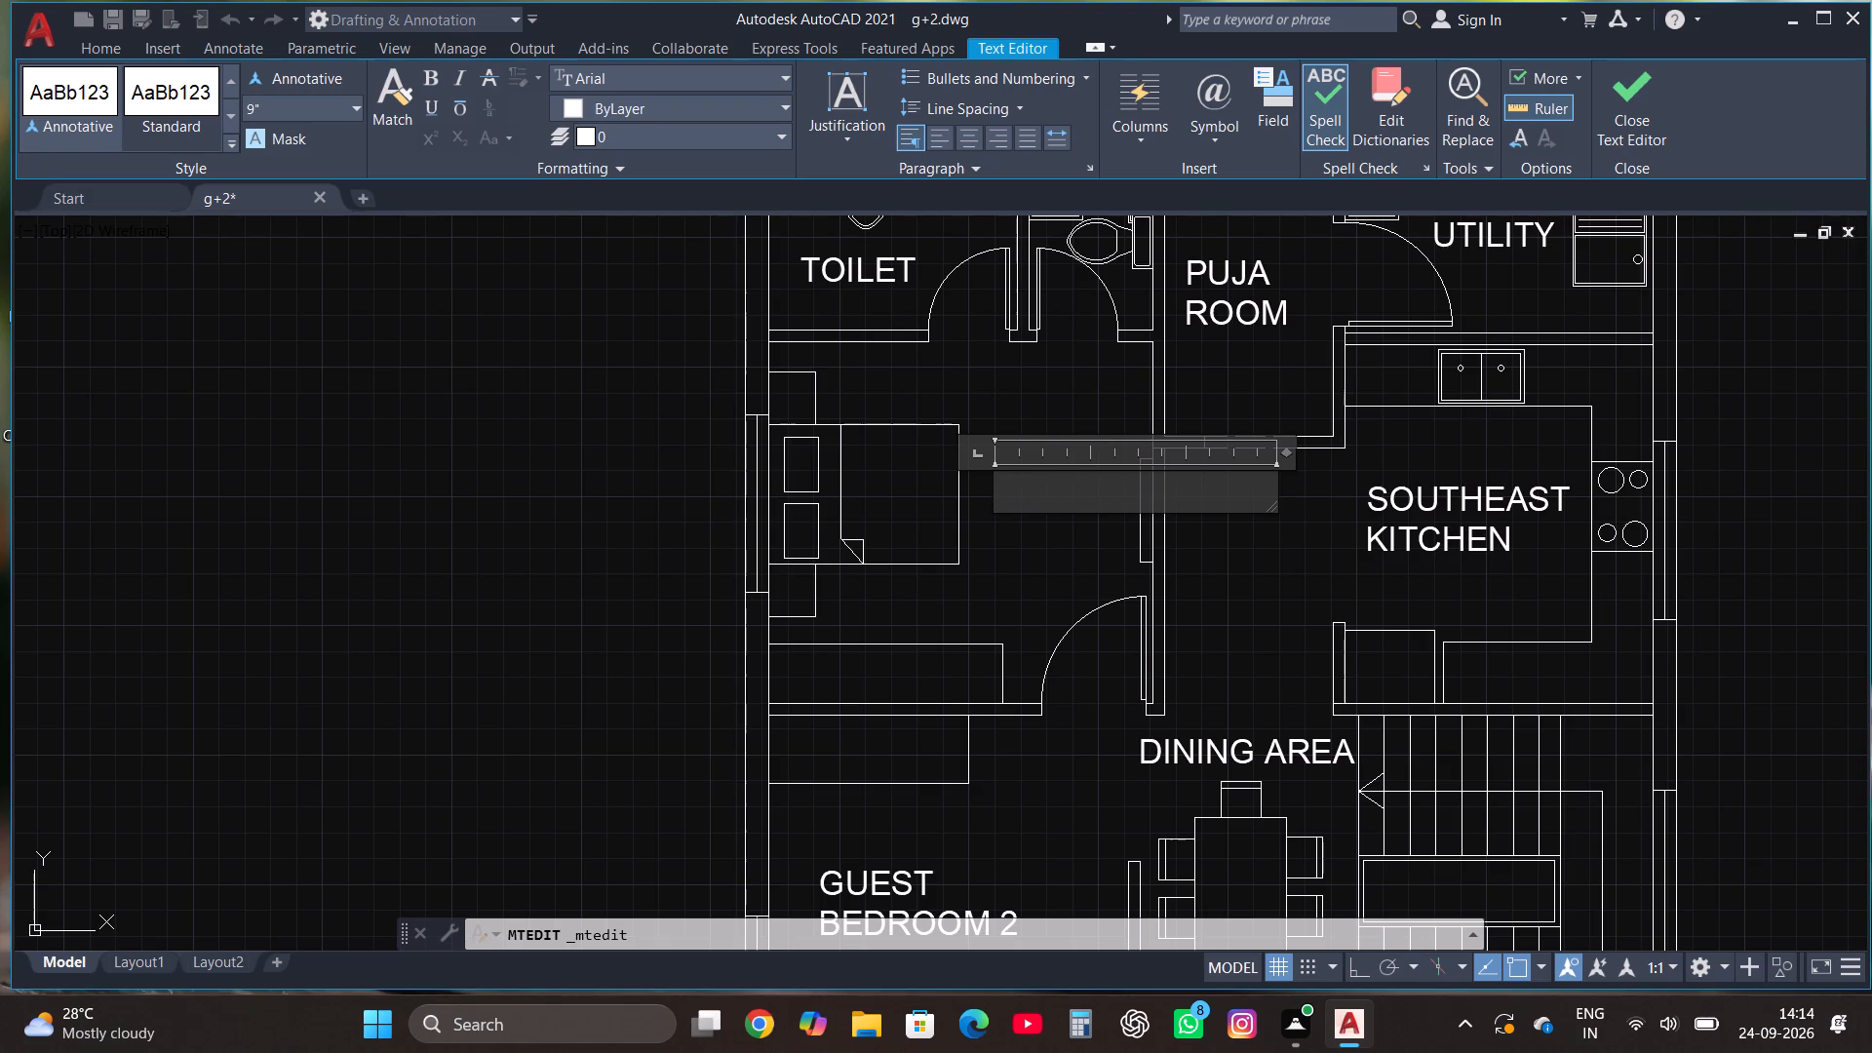
type("MASTER")
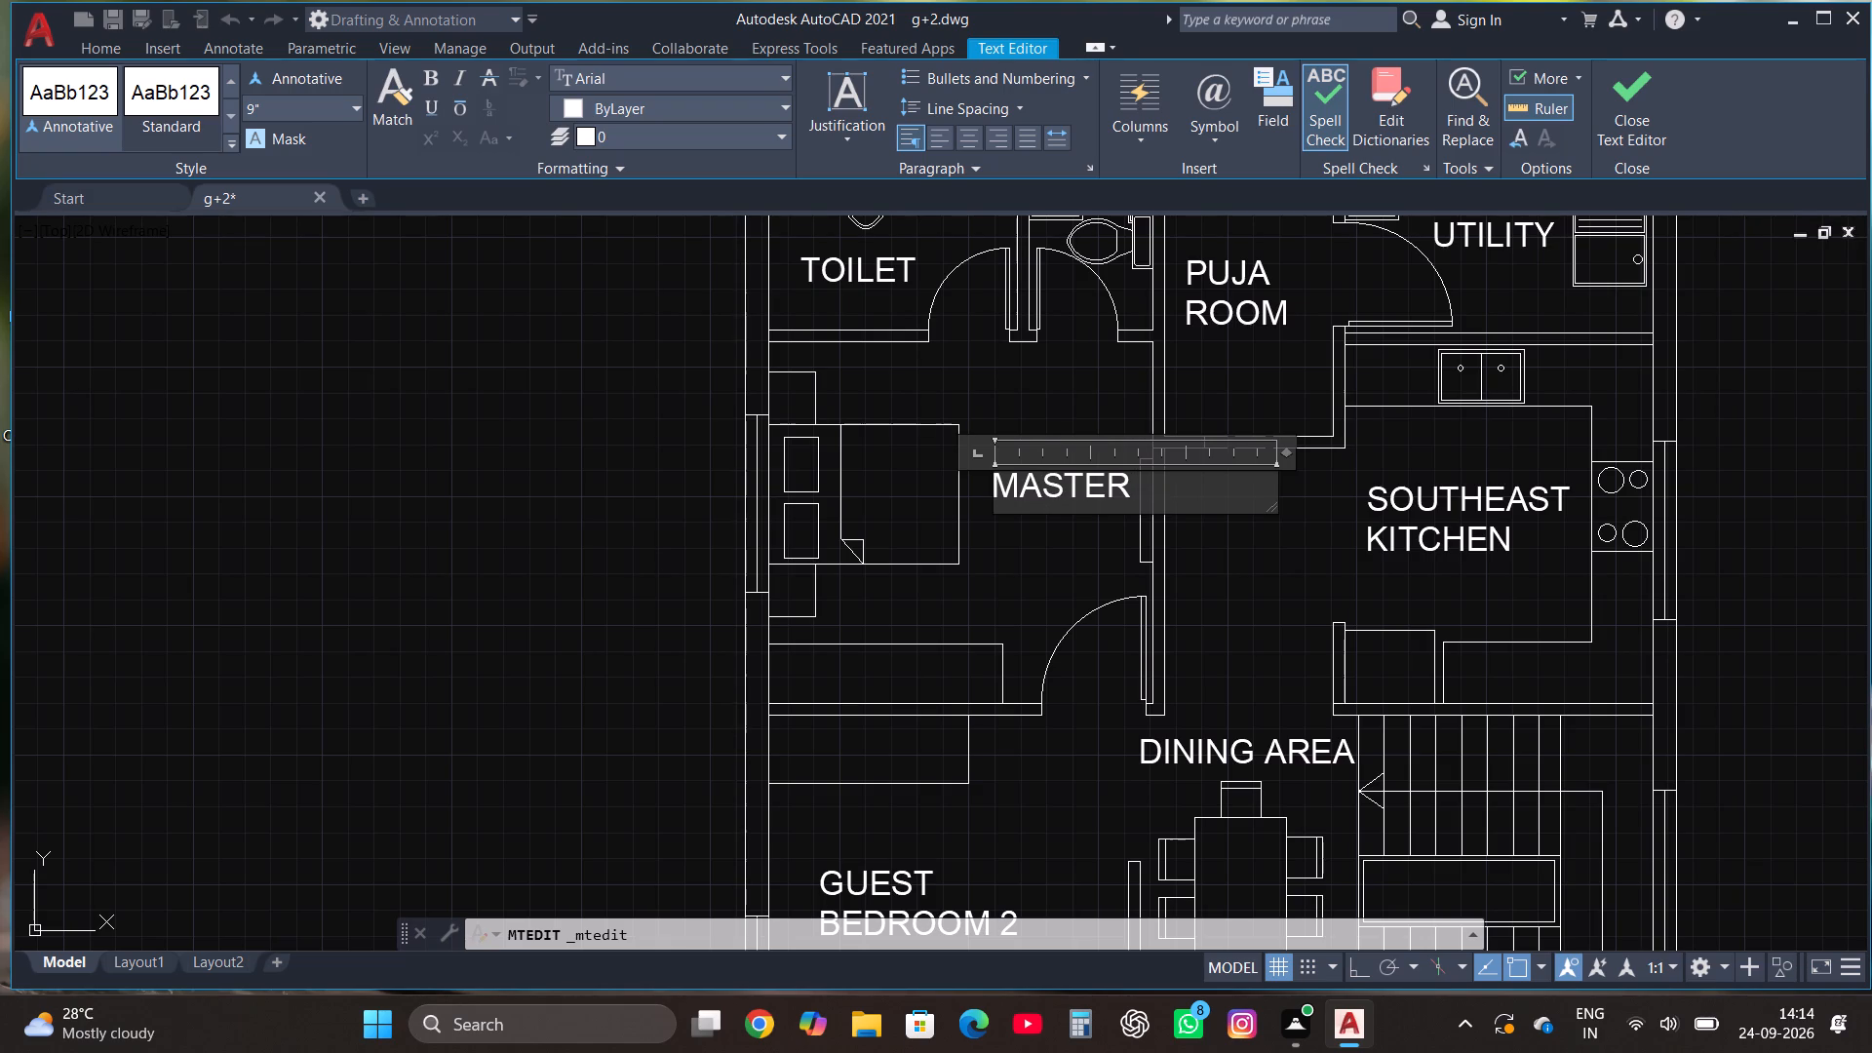
key("space")
type("BEDROOM")
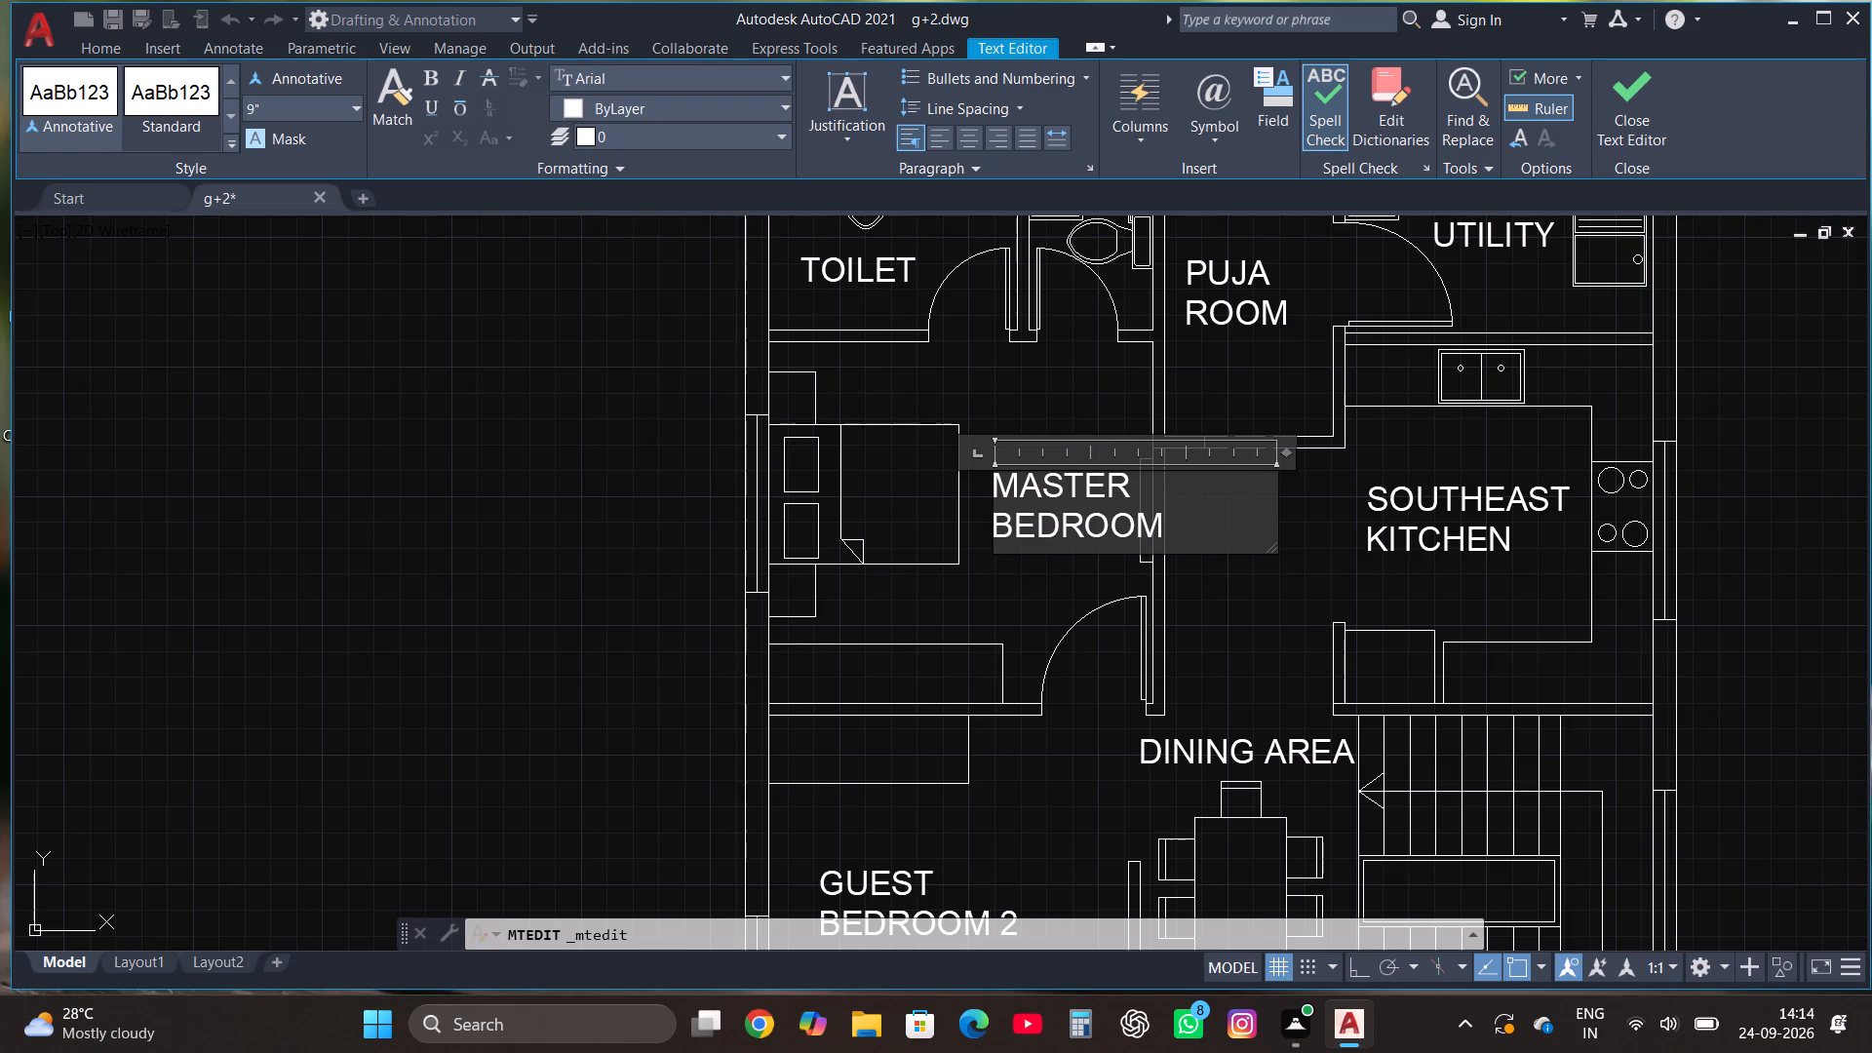
left_click(1649, 94)
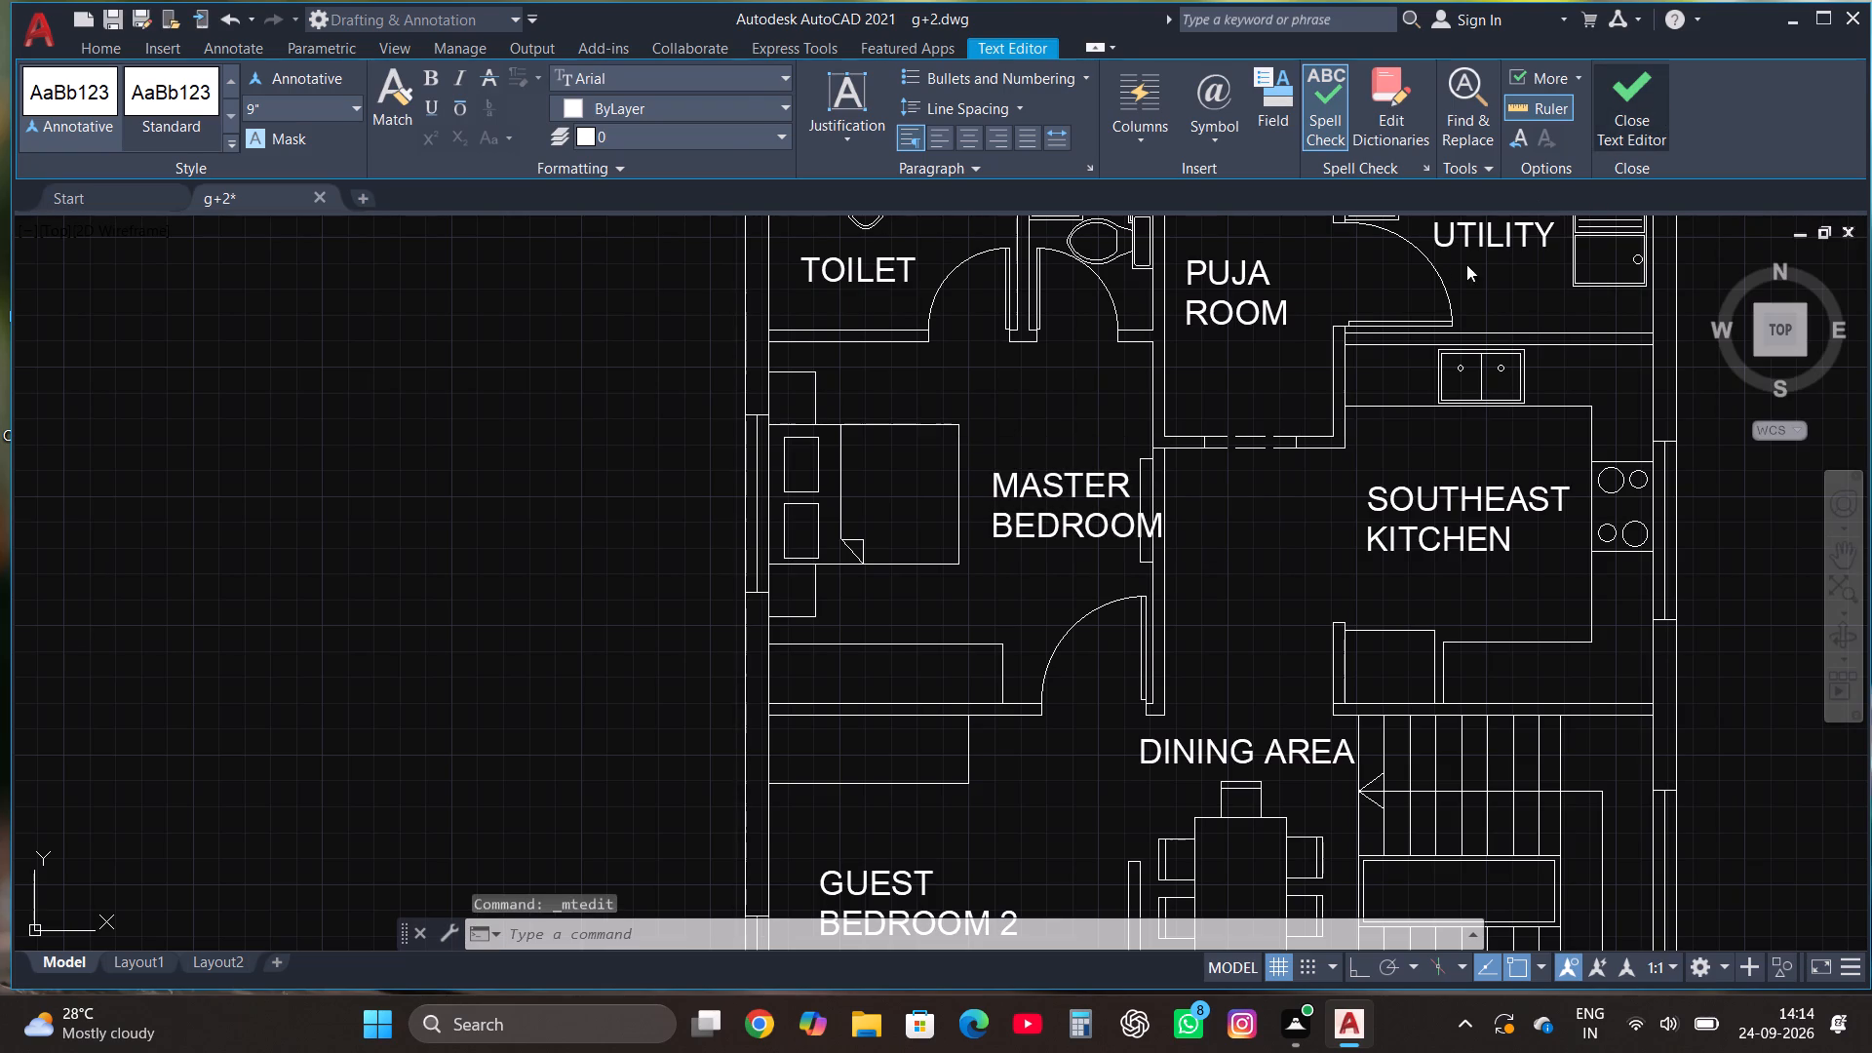
Move the MASTER BEDROOM label slightly west so it fits between the bed and the wall.
left_click(1069, 497)
left_click(345, 75)
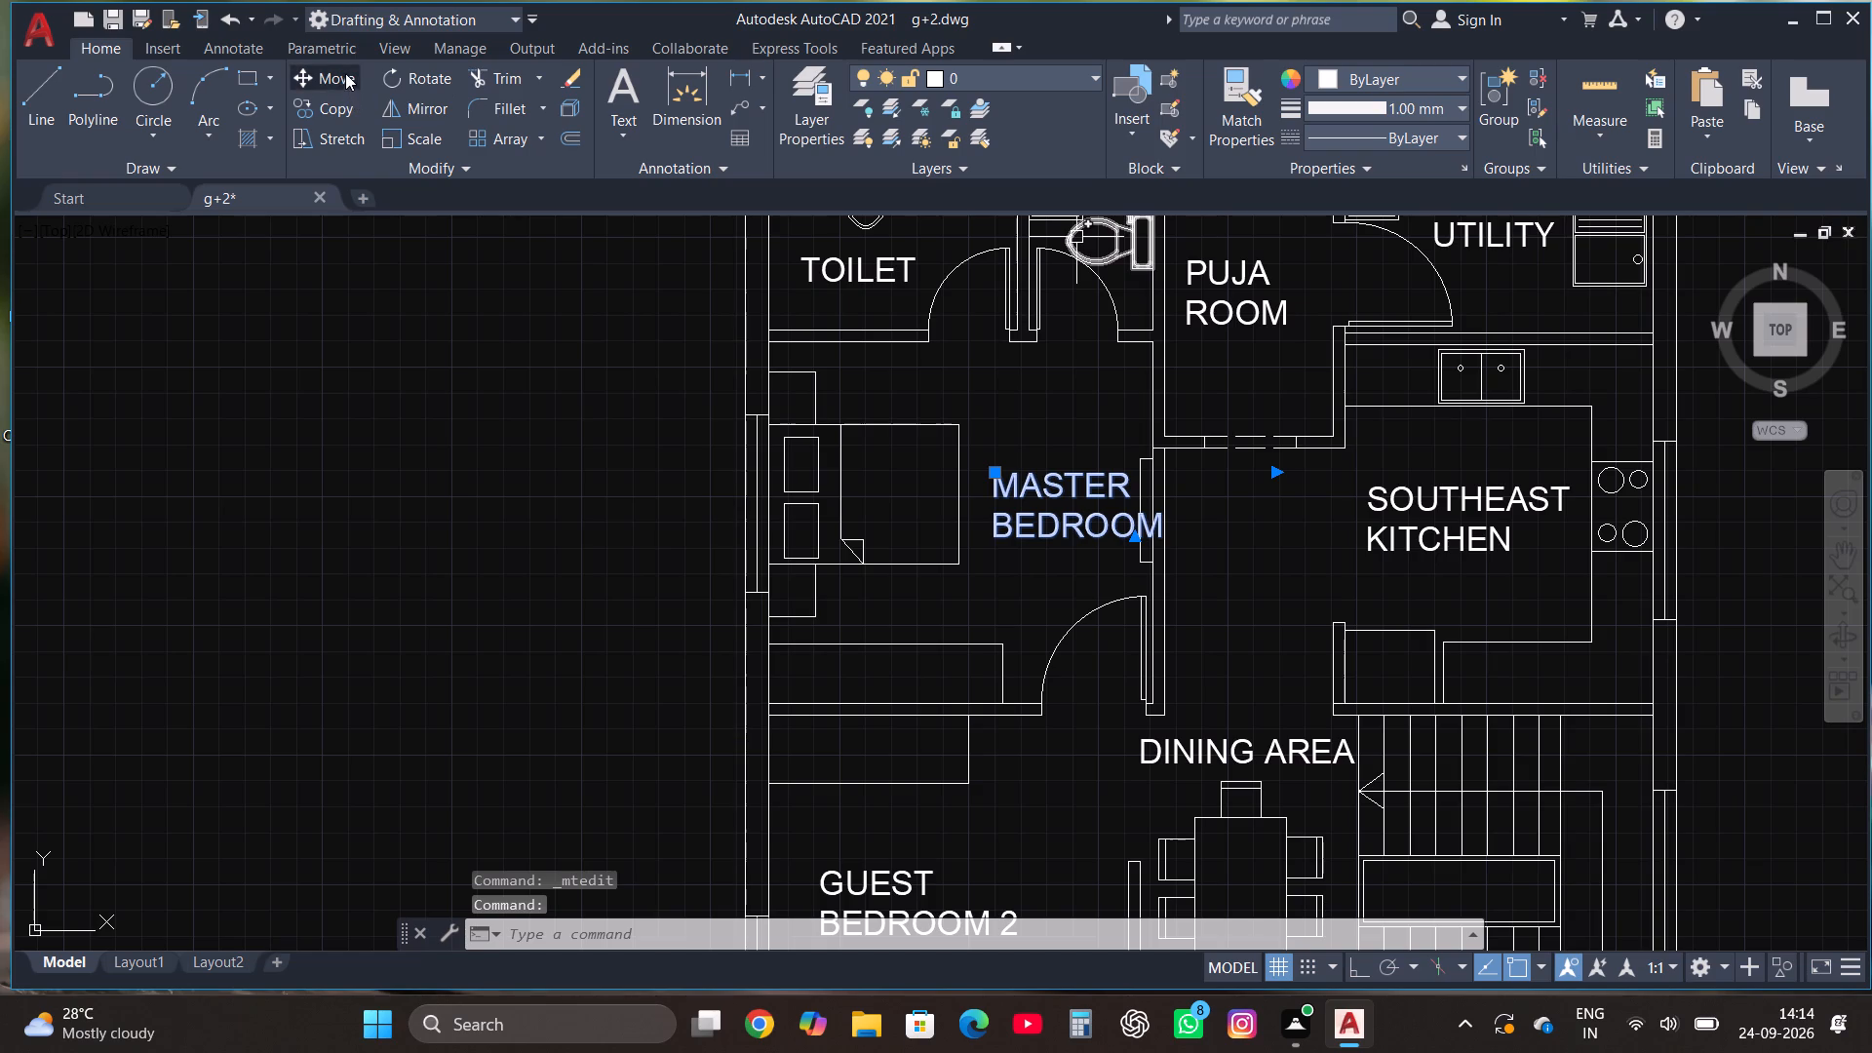
left_click(1049, 504)
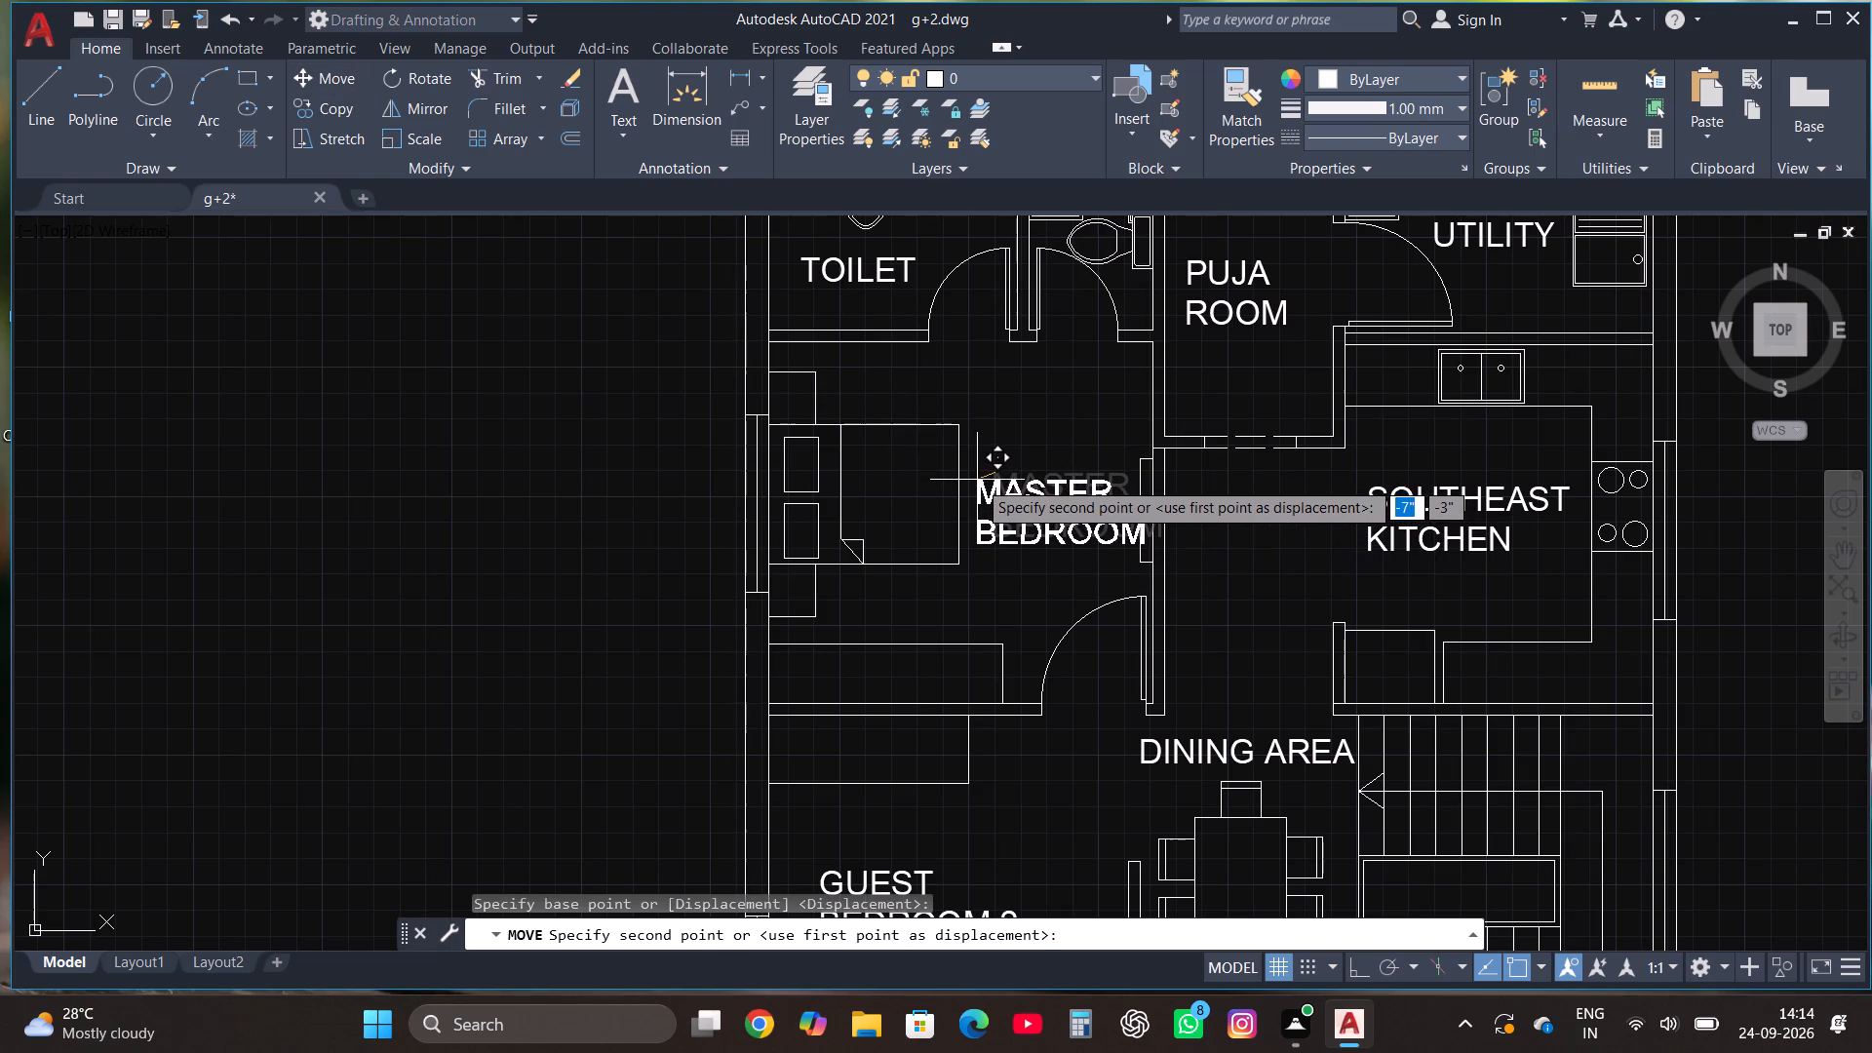
left_click(965, 477)
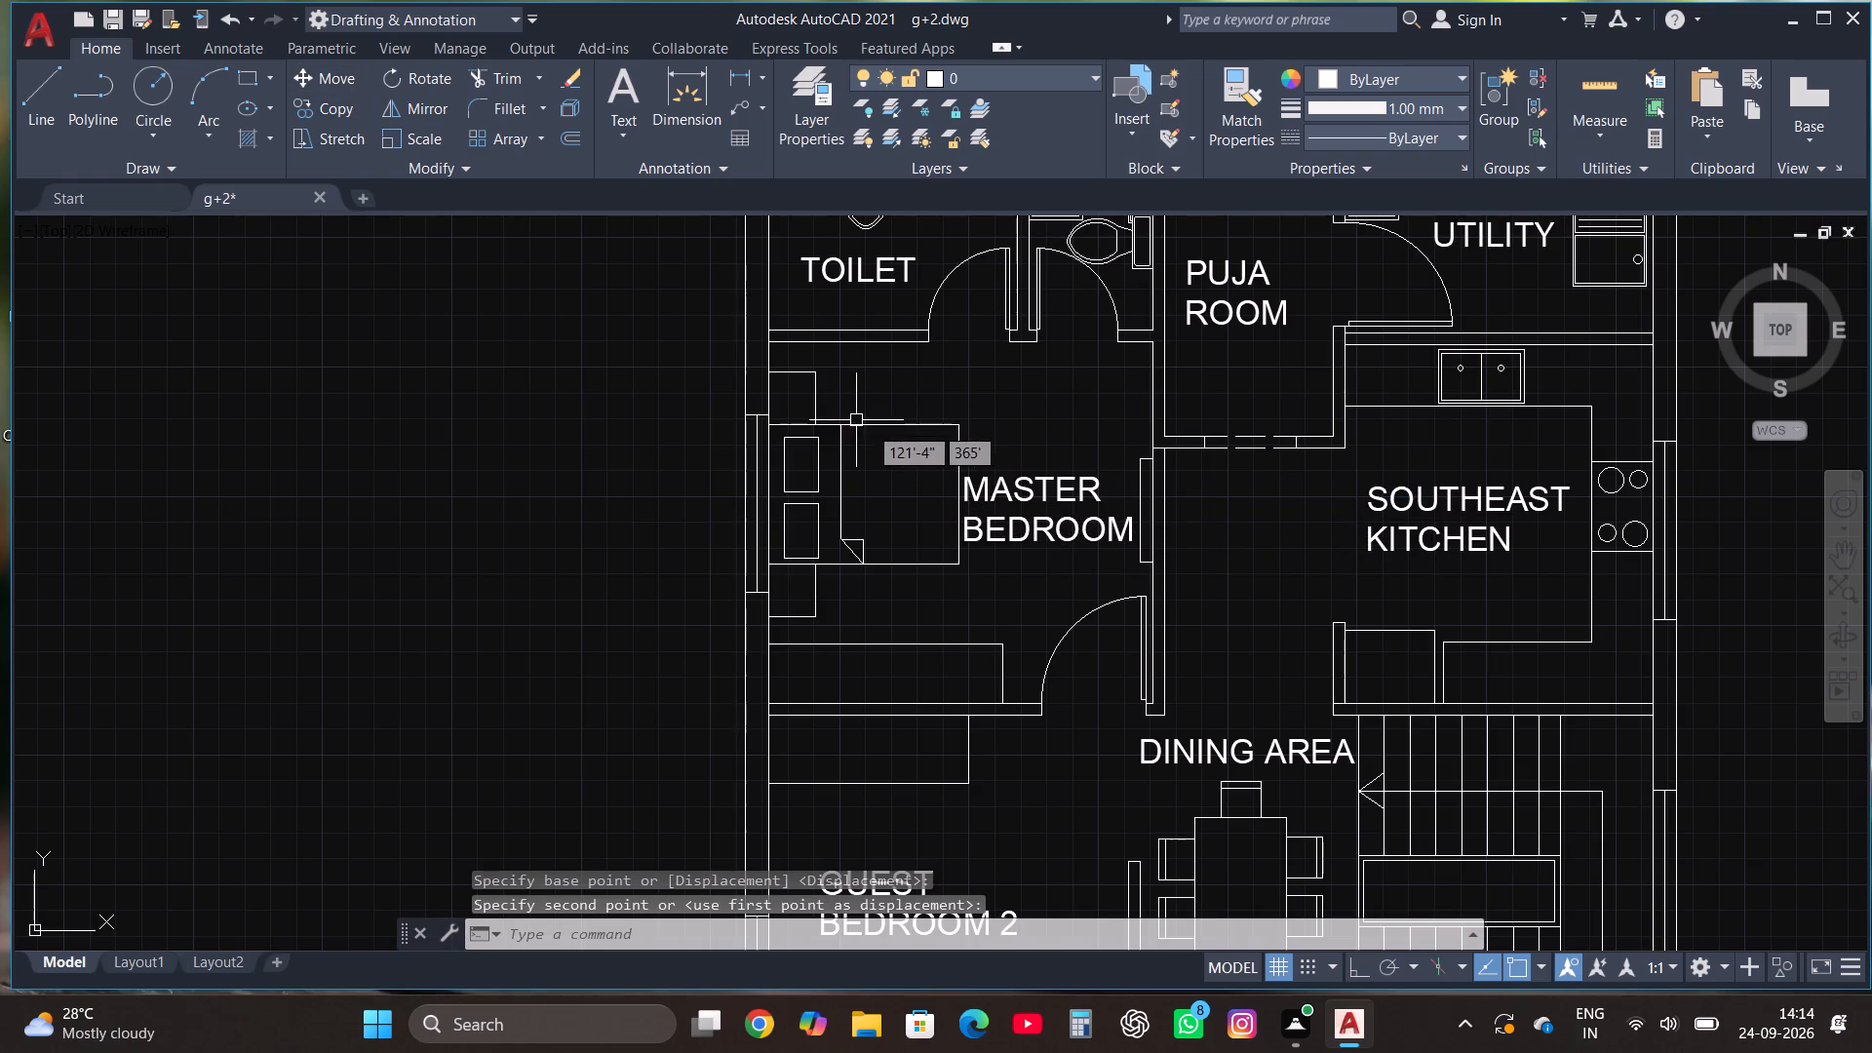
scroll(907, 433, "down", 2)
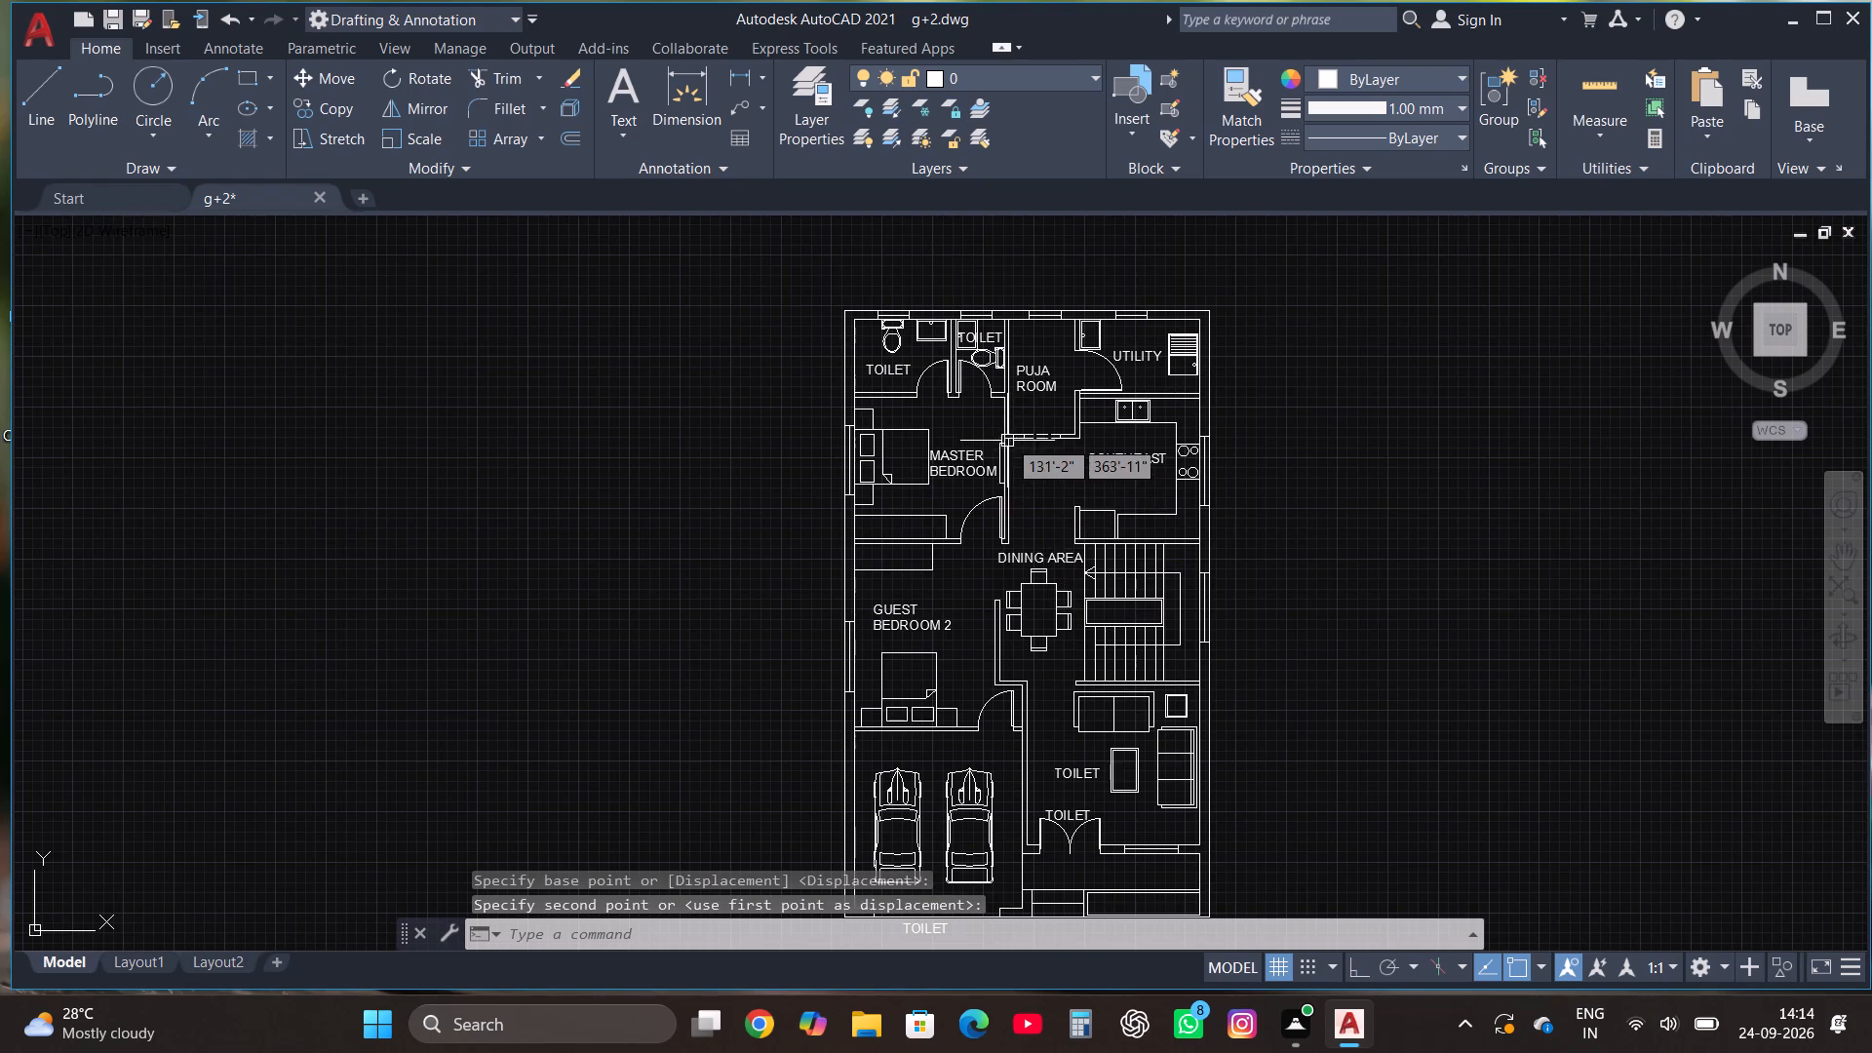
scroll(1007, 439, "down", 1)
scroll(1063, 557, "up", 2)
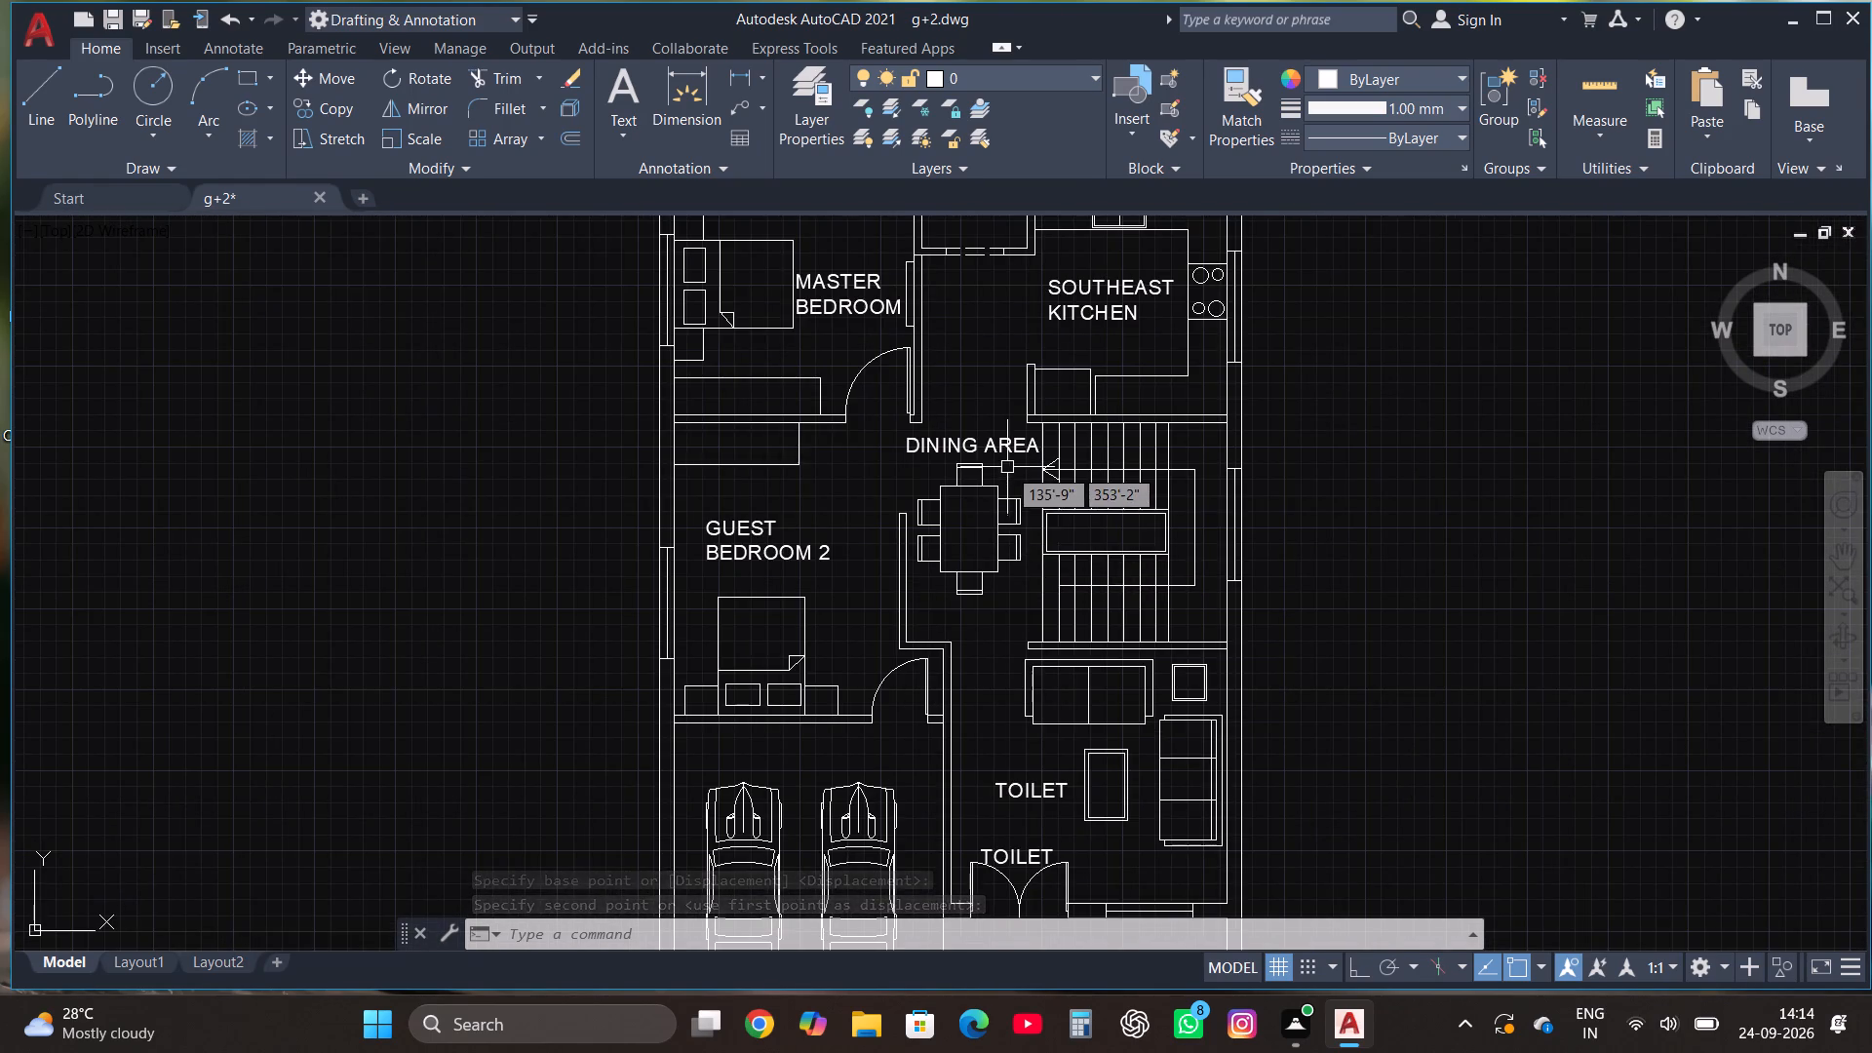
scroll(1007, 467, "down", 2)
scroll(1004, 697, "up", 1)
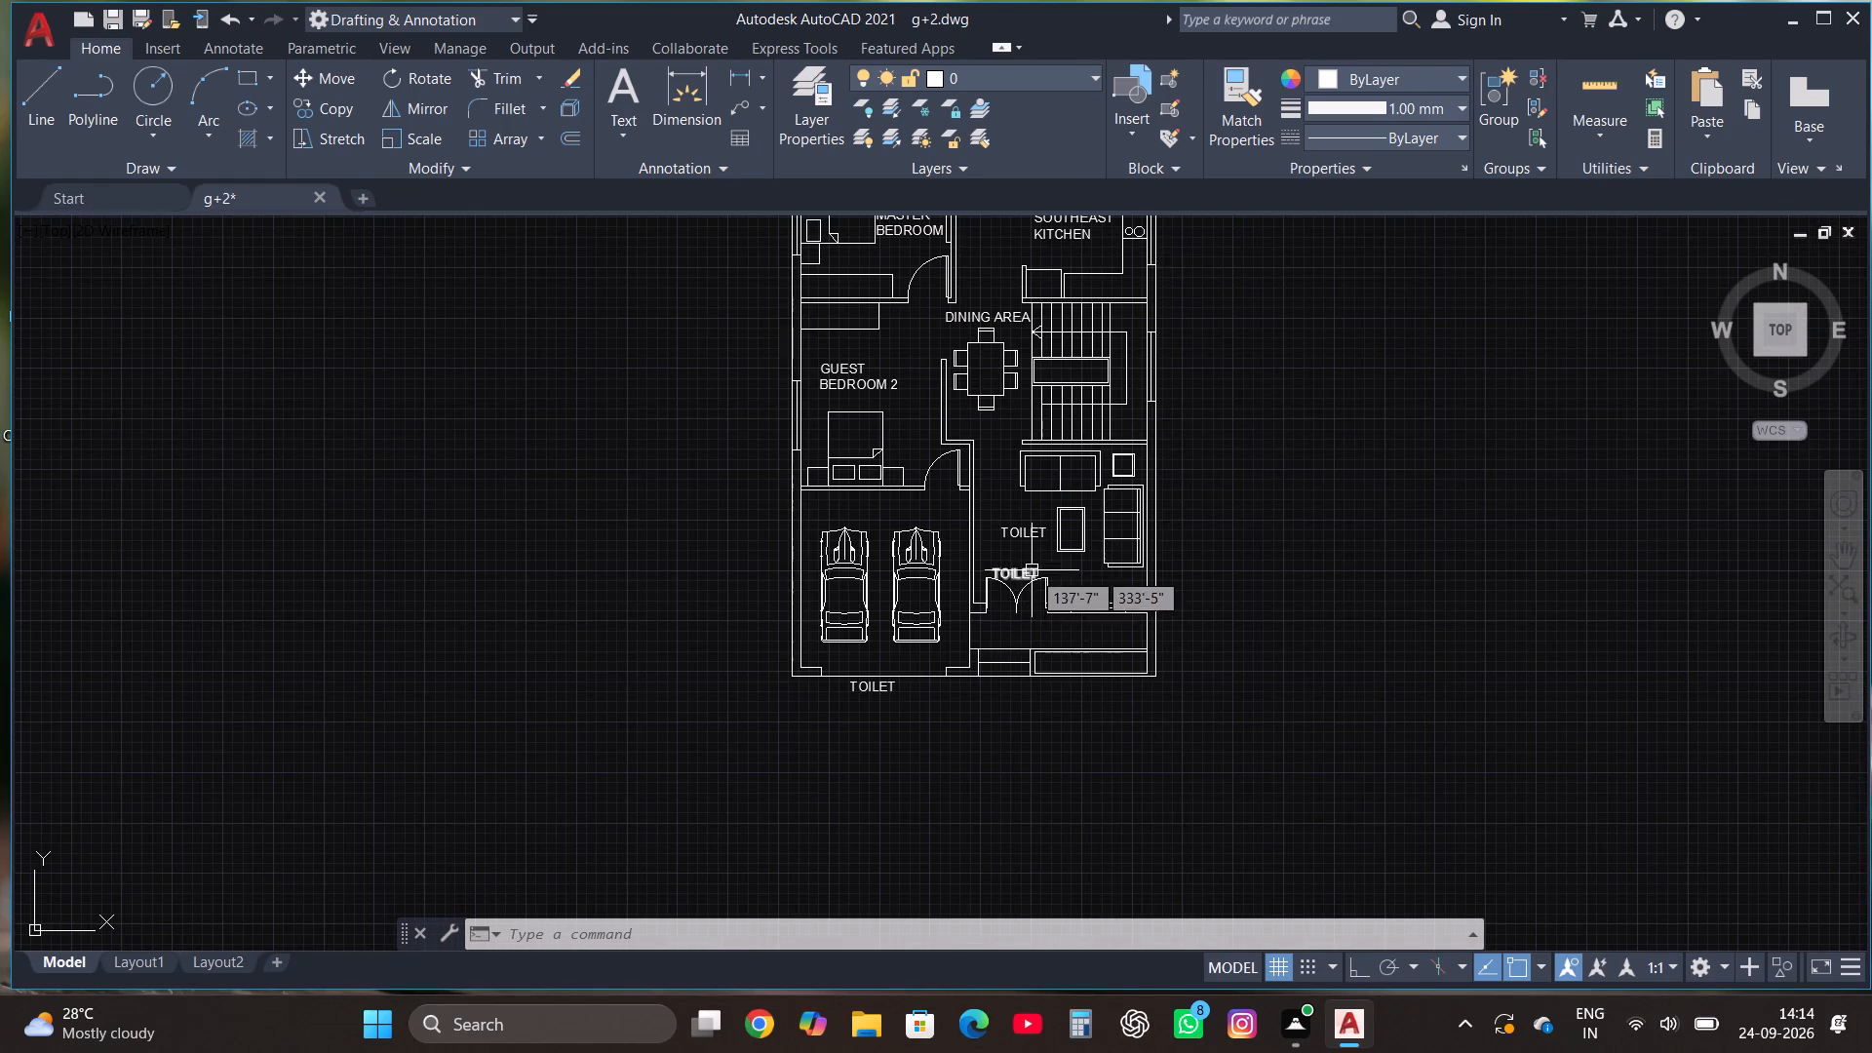
Change the TOILET label beside the sofas and centre table to LIVING ROOM on two lines.
scroll(1032, 544, "up", 2)
left_click(1015, 502)
right_click(1013, 502)
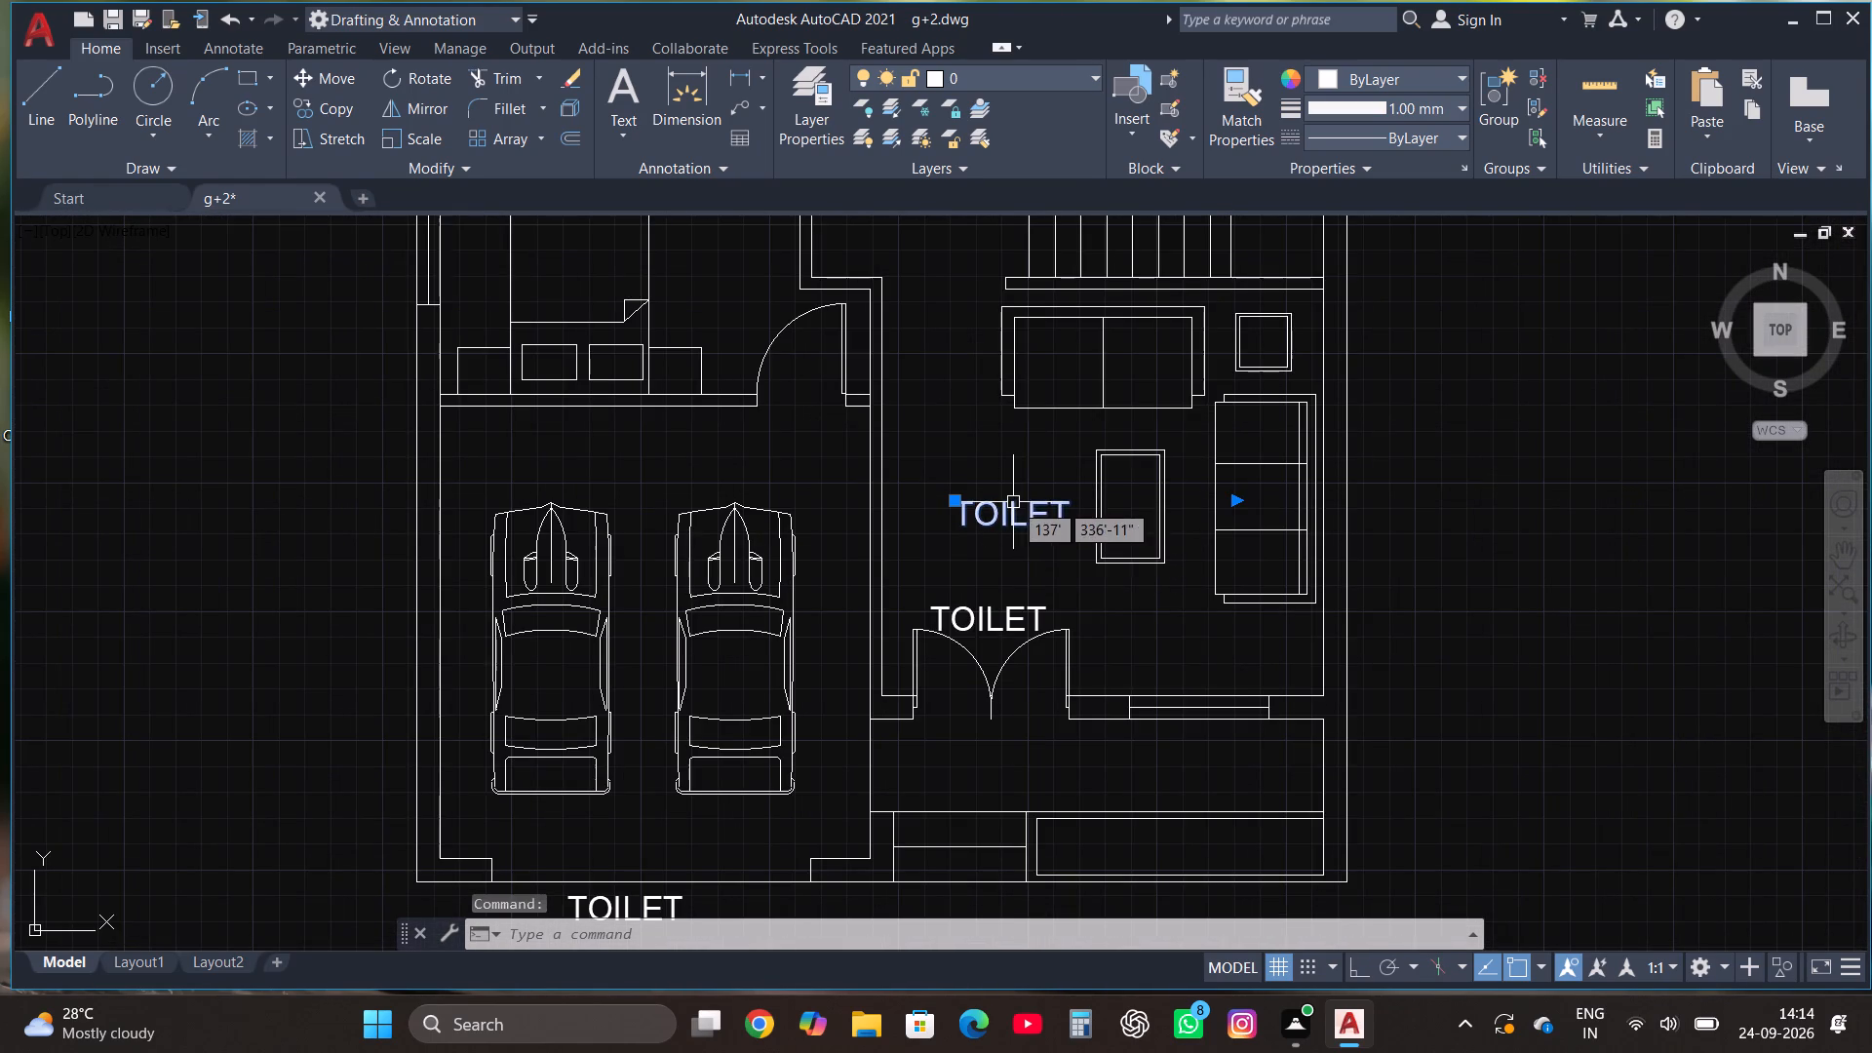
left_click(1145, 409)
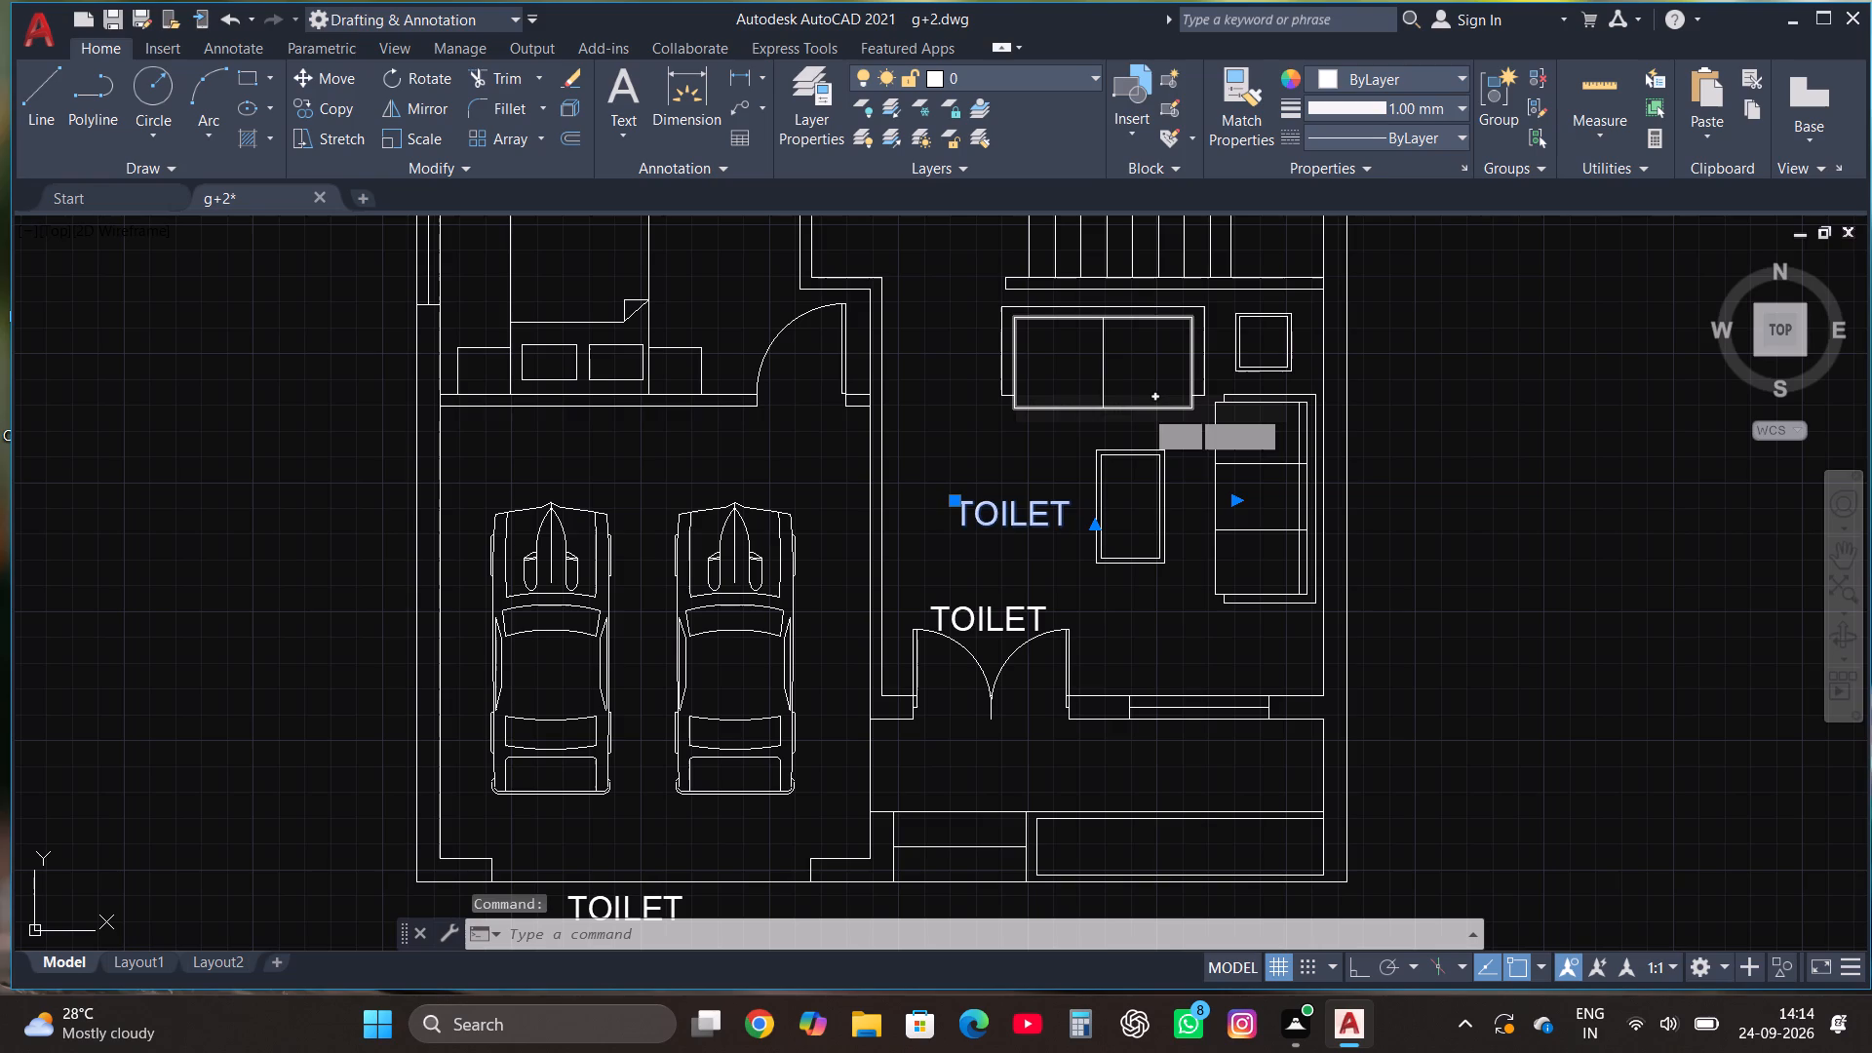
left_click(1114, 522)
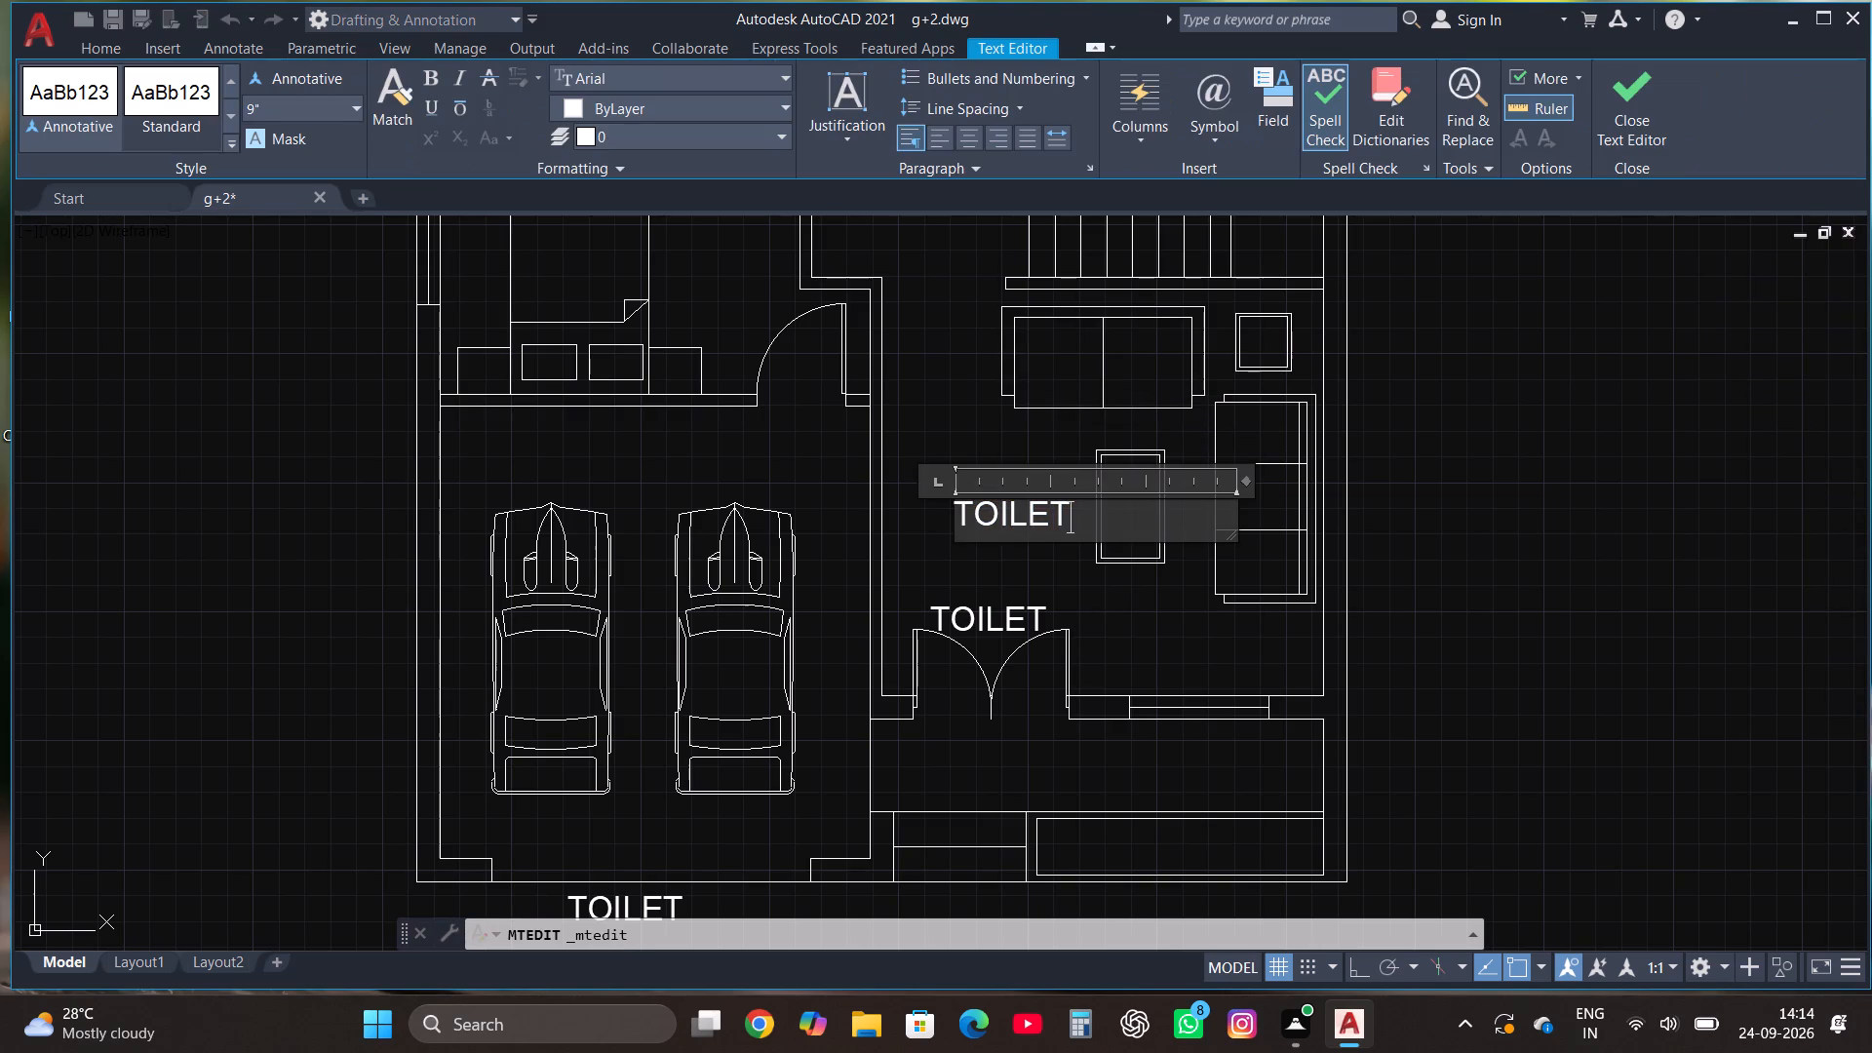
key("BackSpace")
key("BackSpace")
key("BackSpace")
key("BackSpace")
key("BackSpace")
key("BackSpace")
key("BackSpace")
key("BackSpace")
key("BackSpace")
key("BackSpace")
key("BackSpace")
key("BackSpace")
key("BackSpace")
key("BackSpace")
key("BackSpace")
key("BackSpace")
key("BackSpace")
type("DINING")
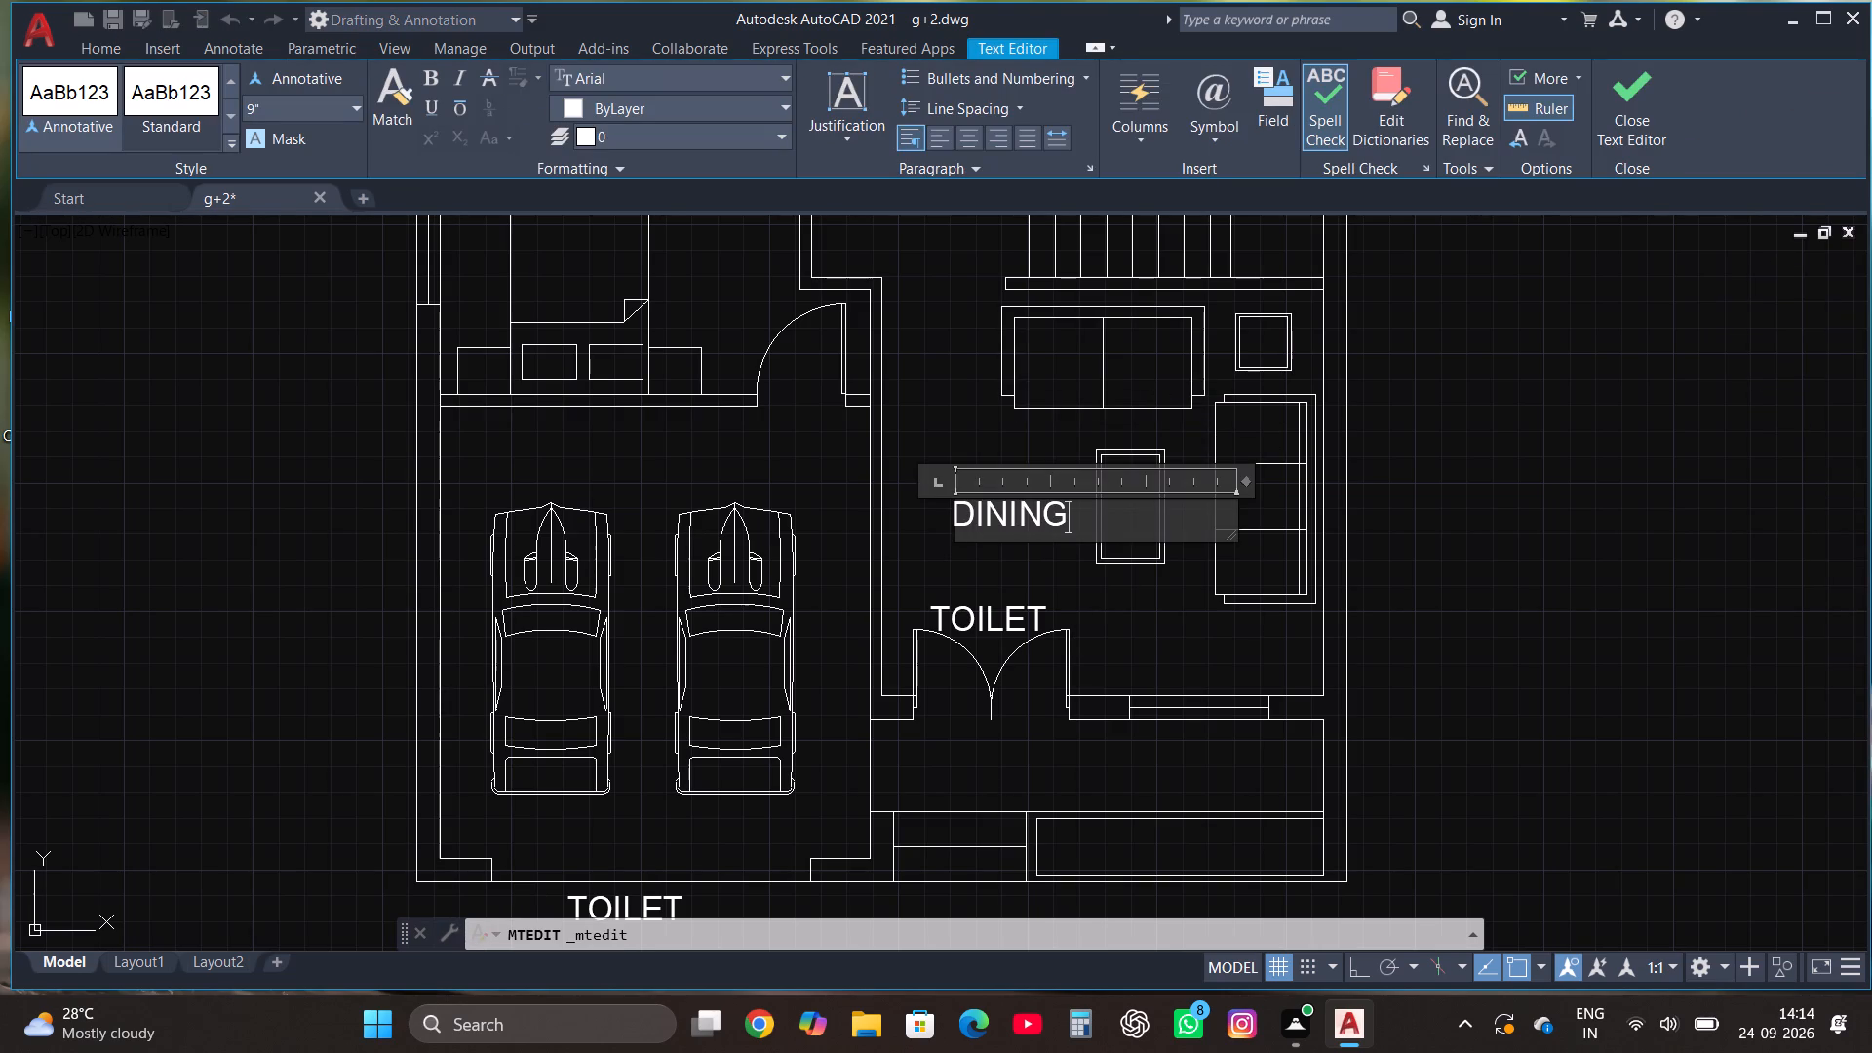
key("BackSpace")
key("BackSpace")
key("BackSpace")
key("BackSpace")
key("BackSpace")
key("BackSpace")
key("BackSpace")
key("BackSpace")
key("BackSpace")
key("BackSpace")
key("BackSpace")
key("BackSpace")
key("BackSpace")
key("BackSpace")
type("LIVING")
key("space")
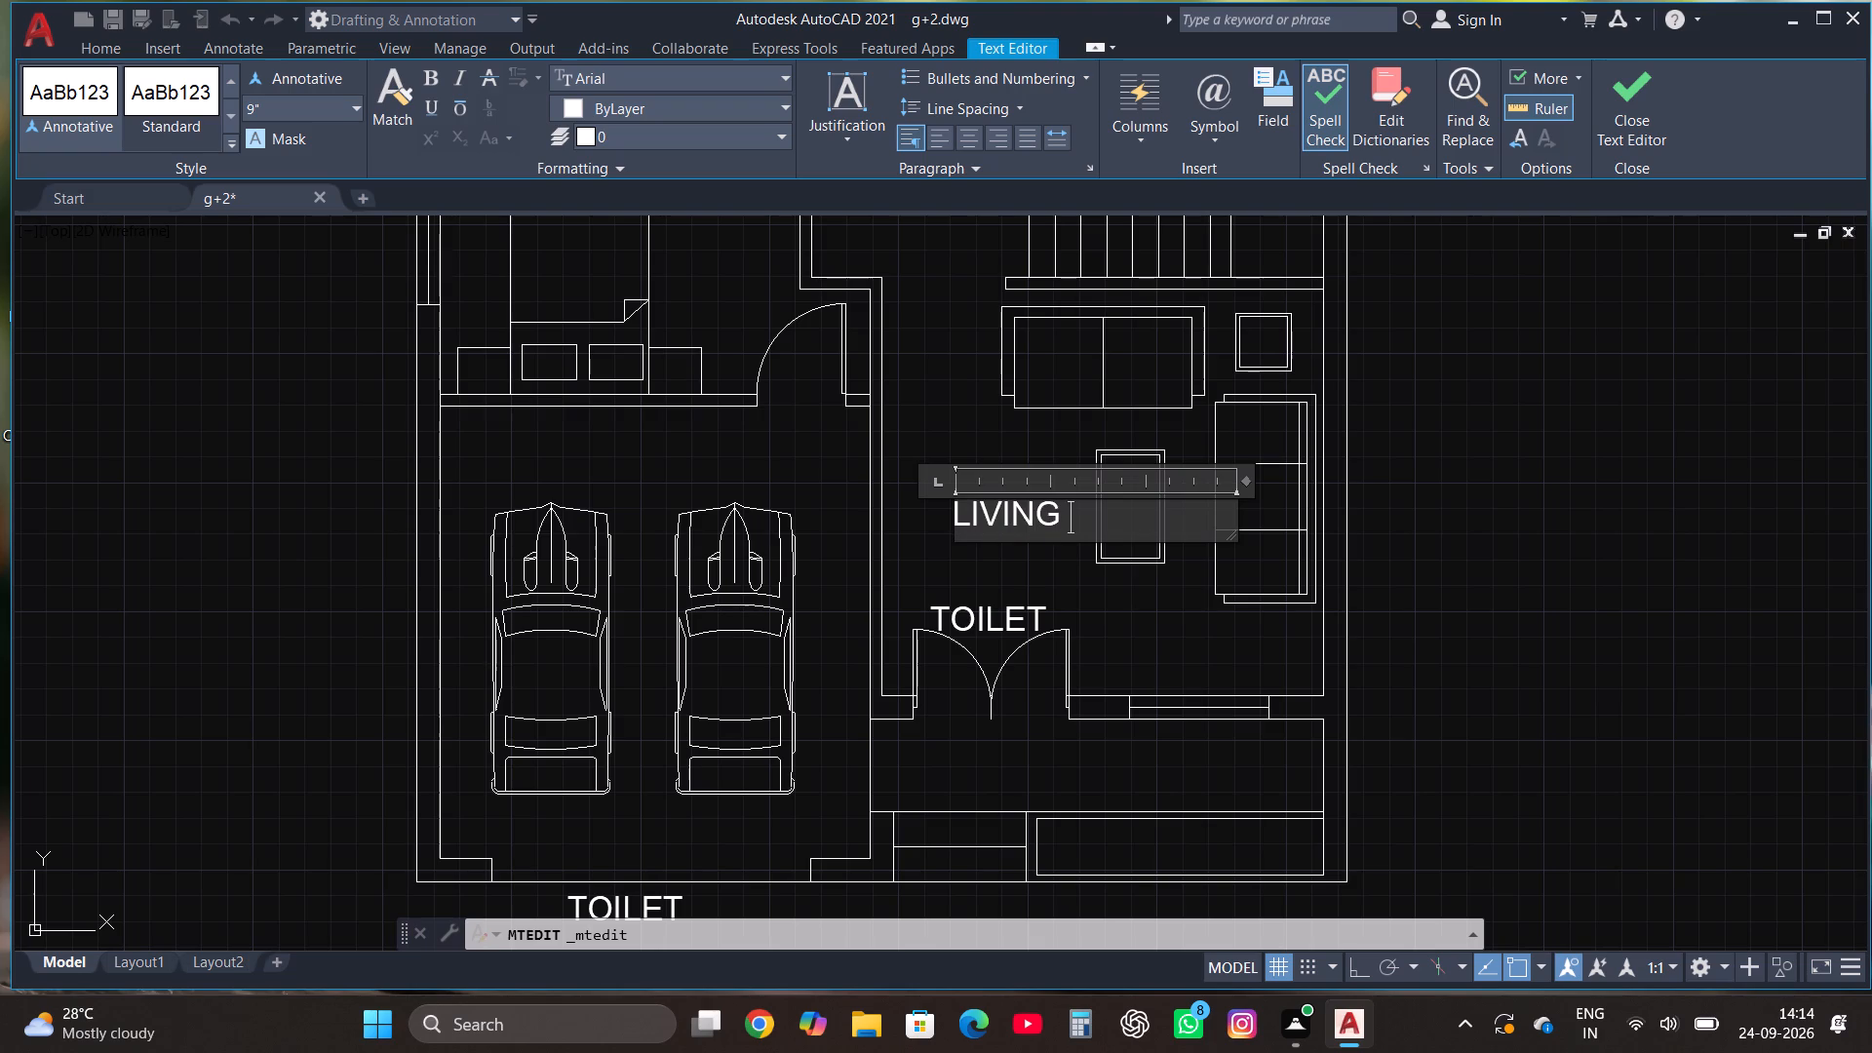
type("ROOM")
left_click(1066, 514)
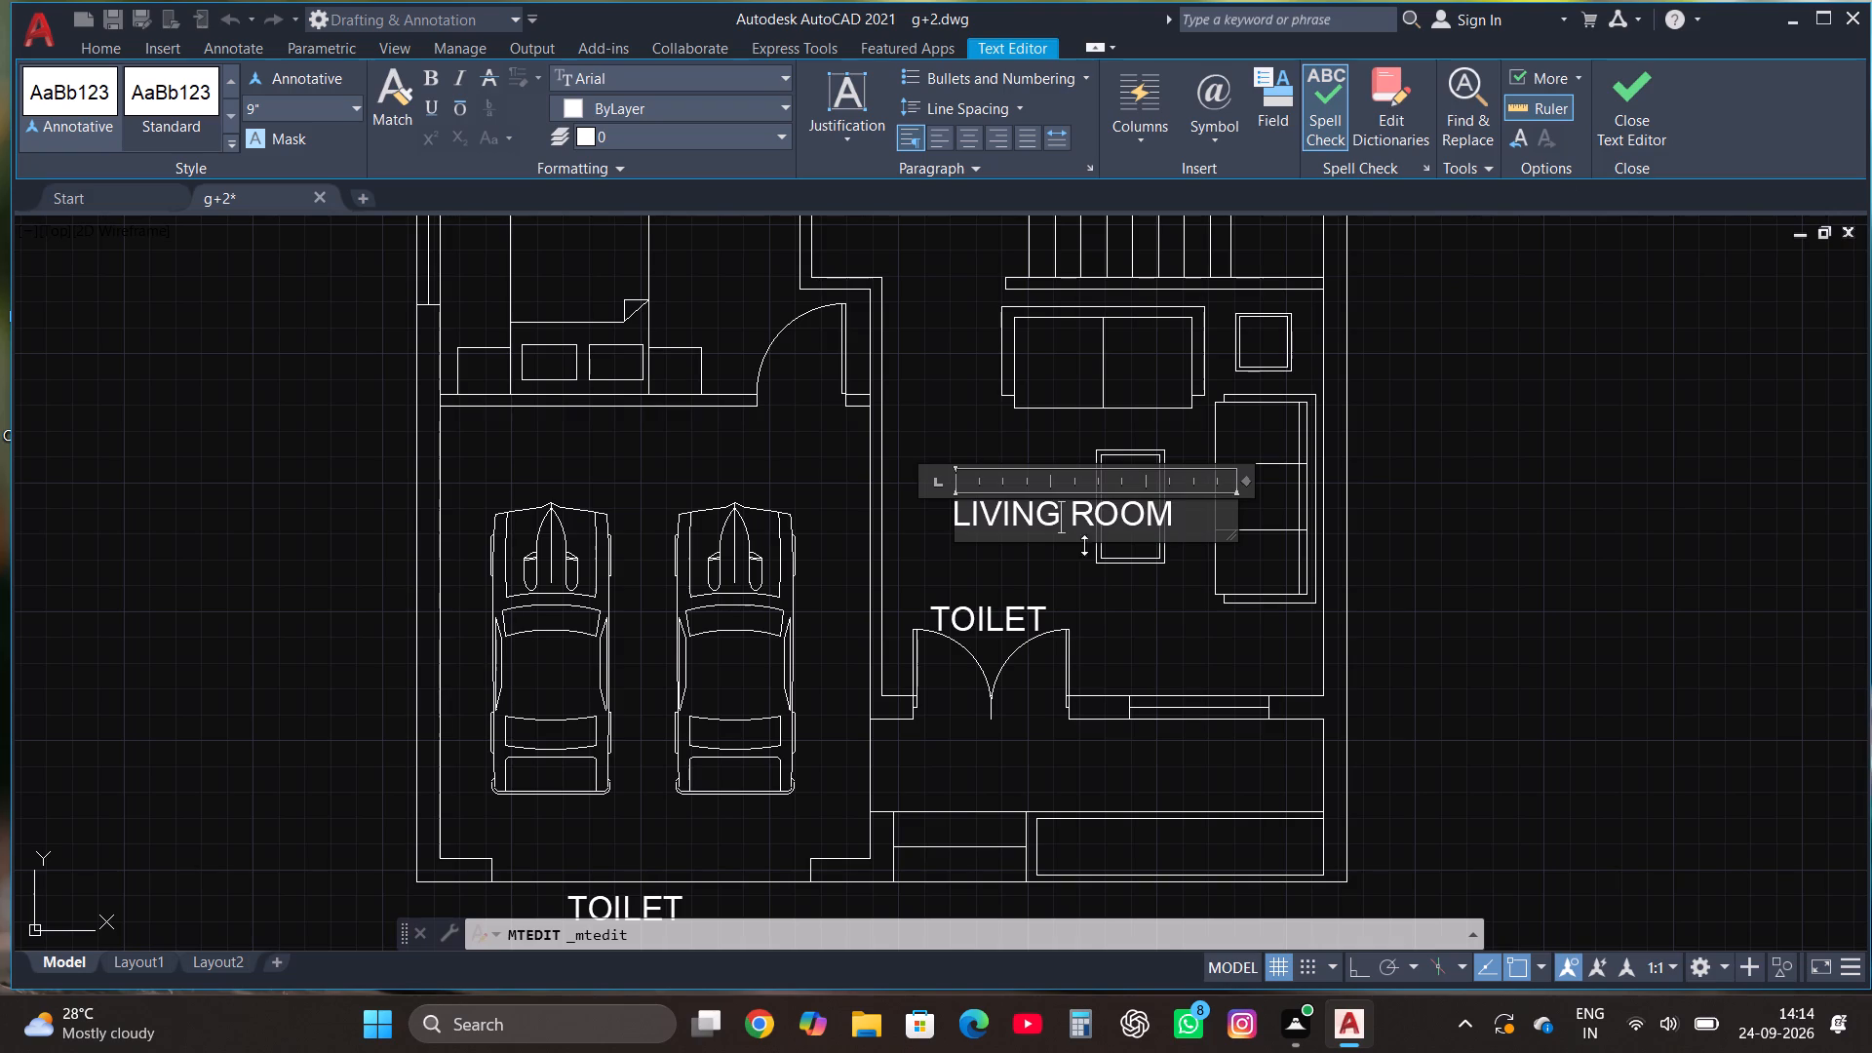
key("Return")
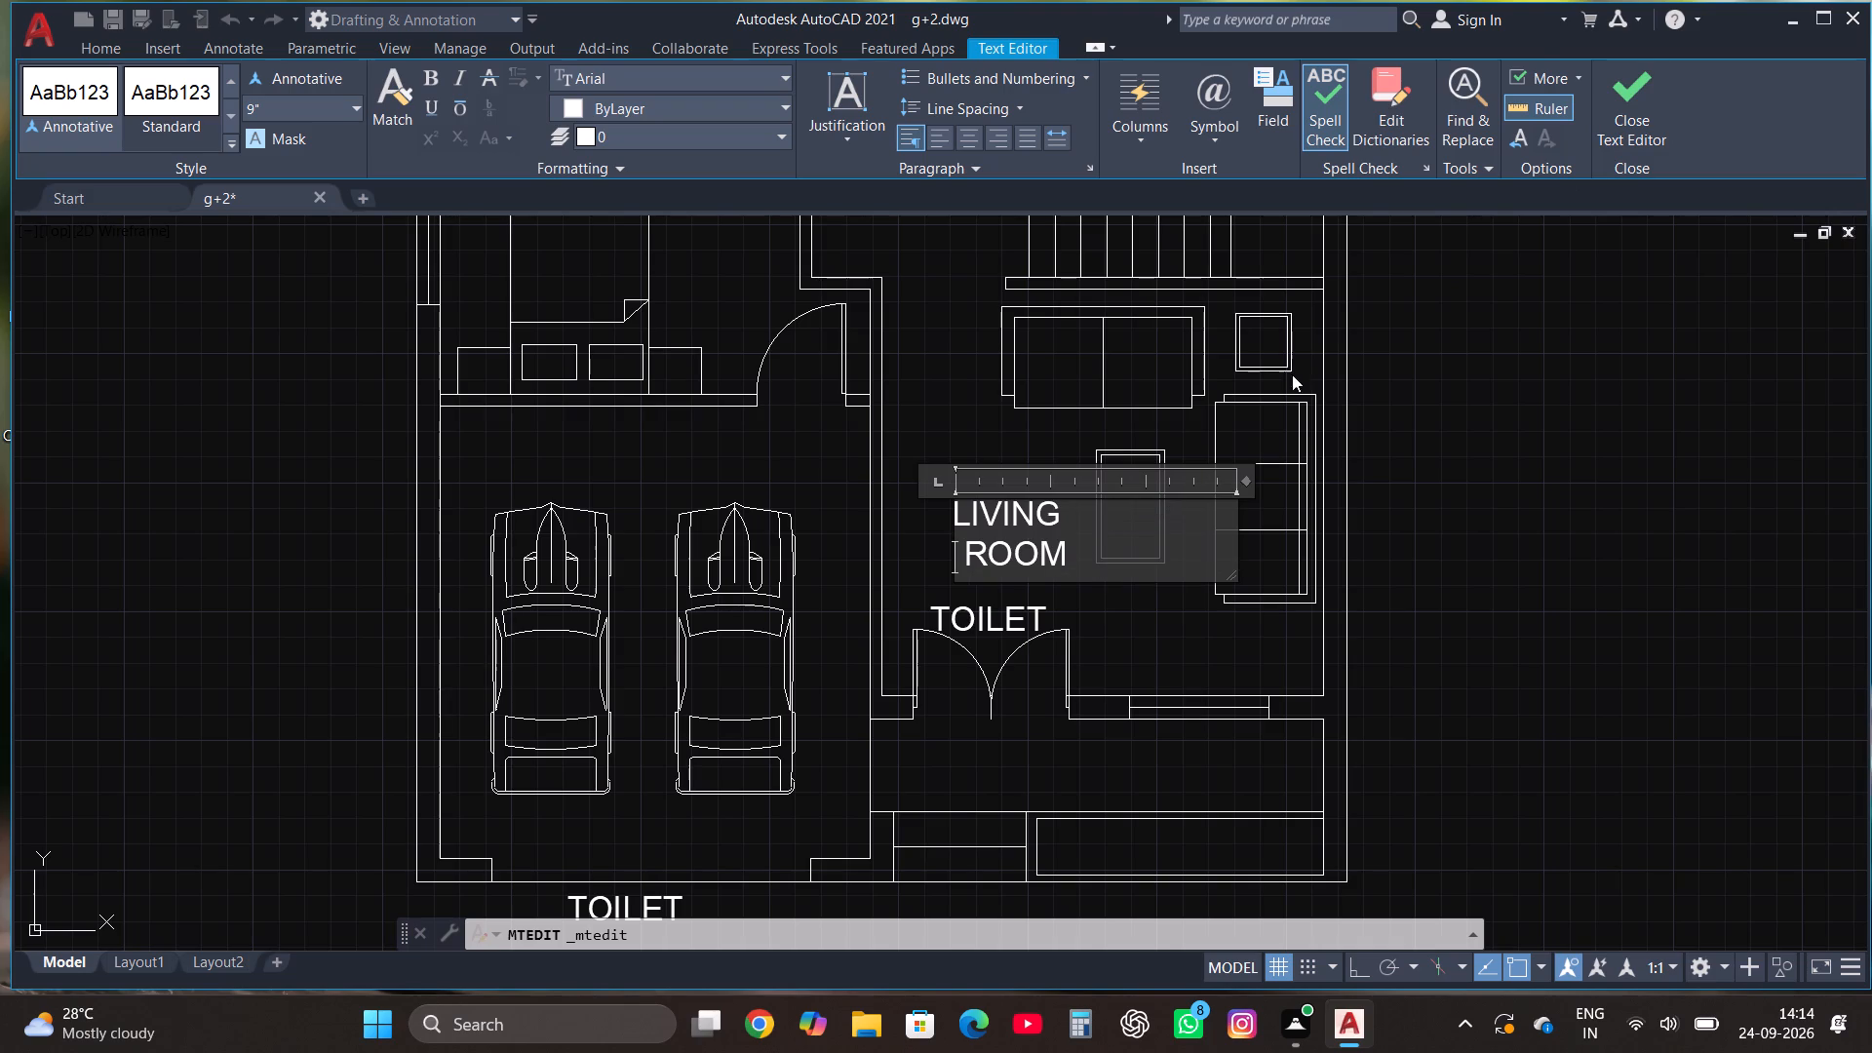
left_click(1639, 110)
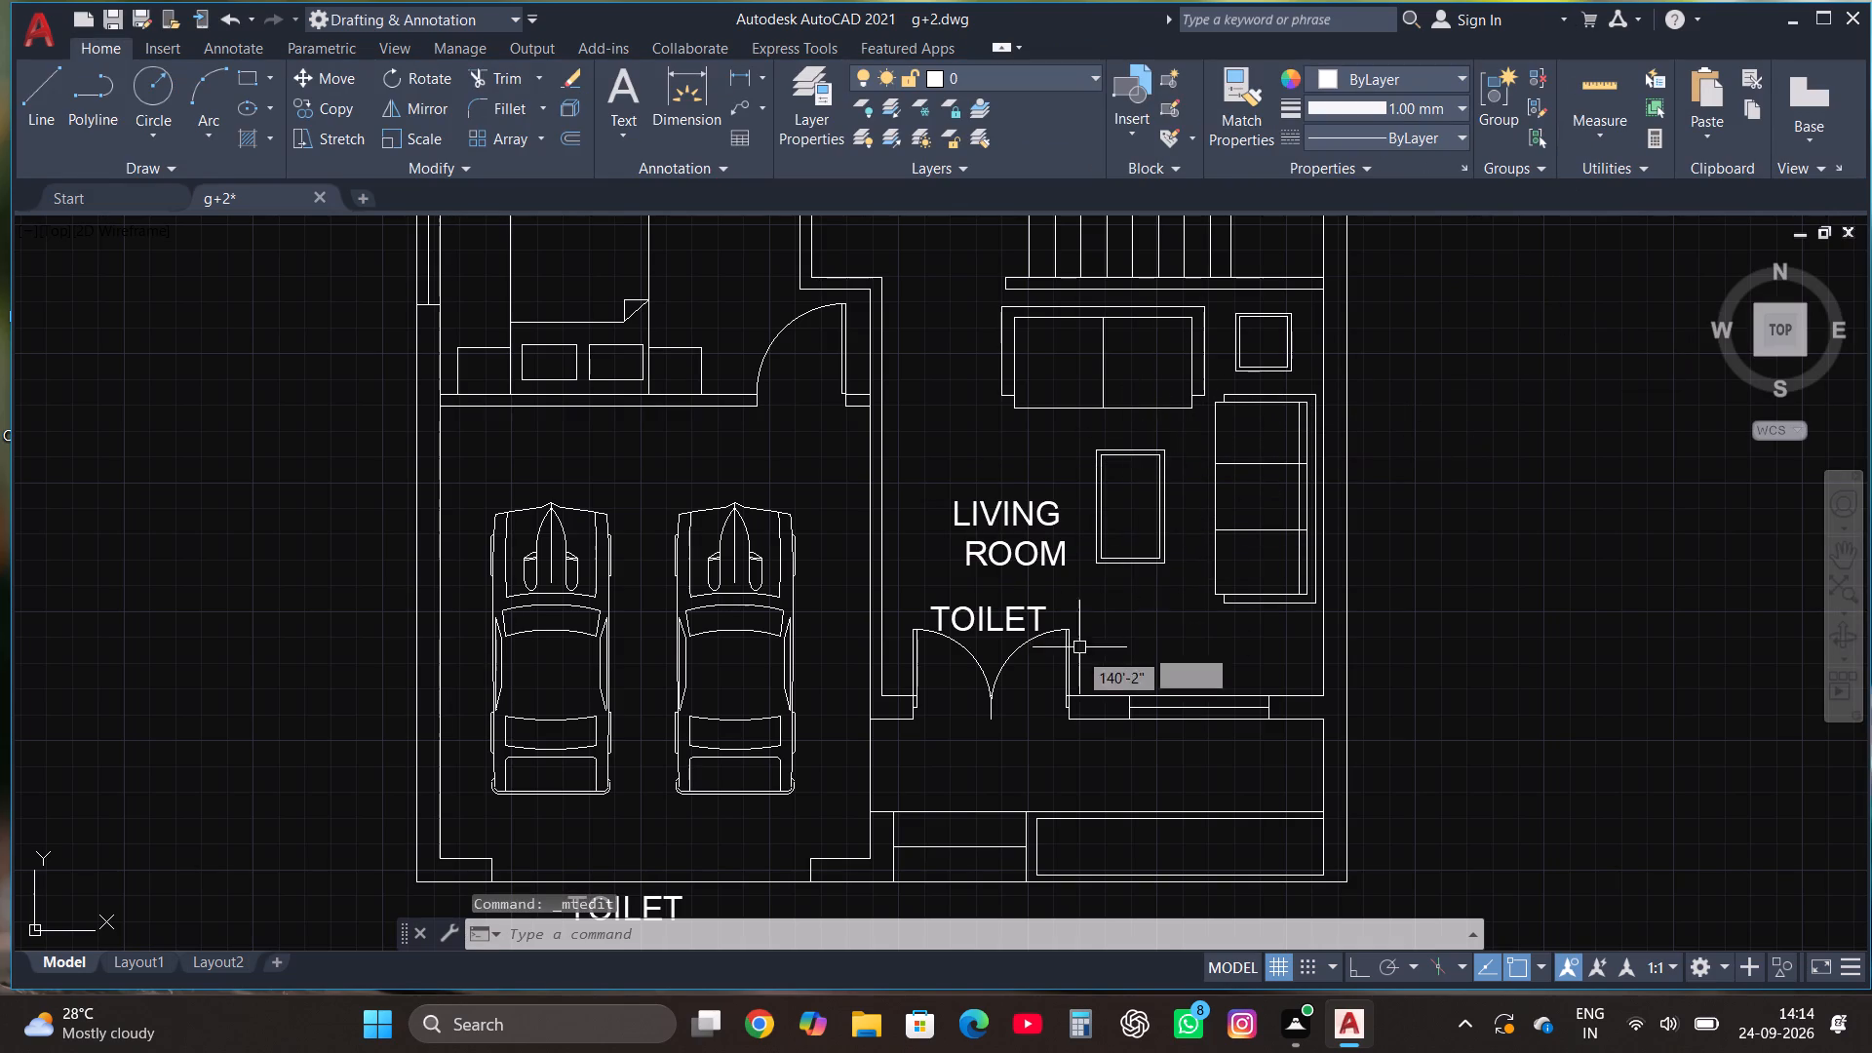
Change the TOILET label just inside the double entrance door to POYER.
scroll(1000, 649, "up", 1)
left_click(958, 610)
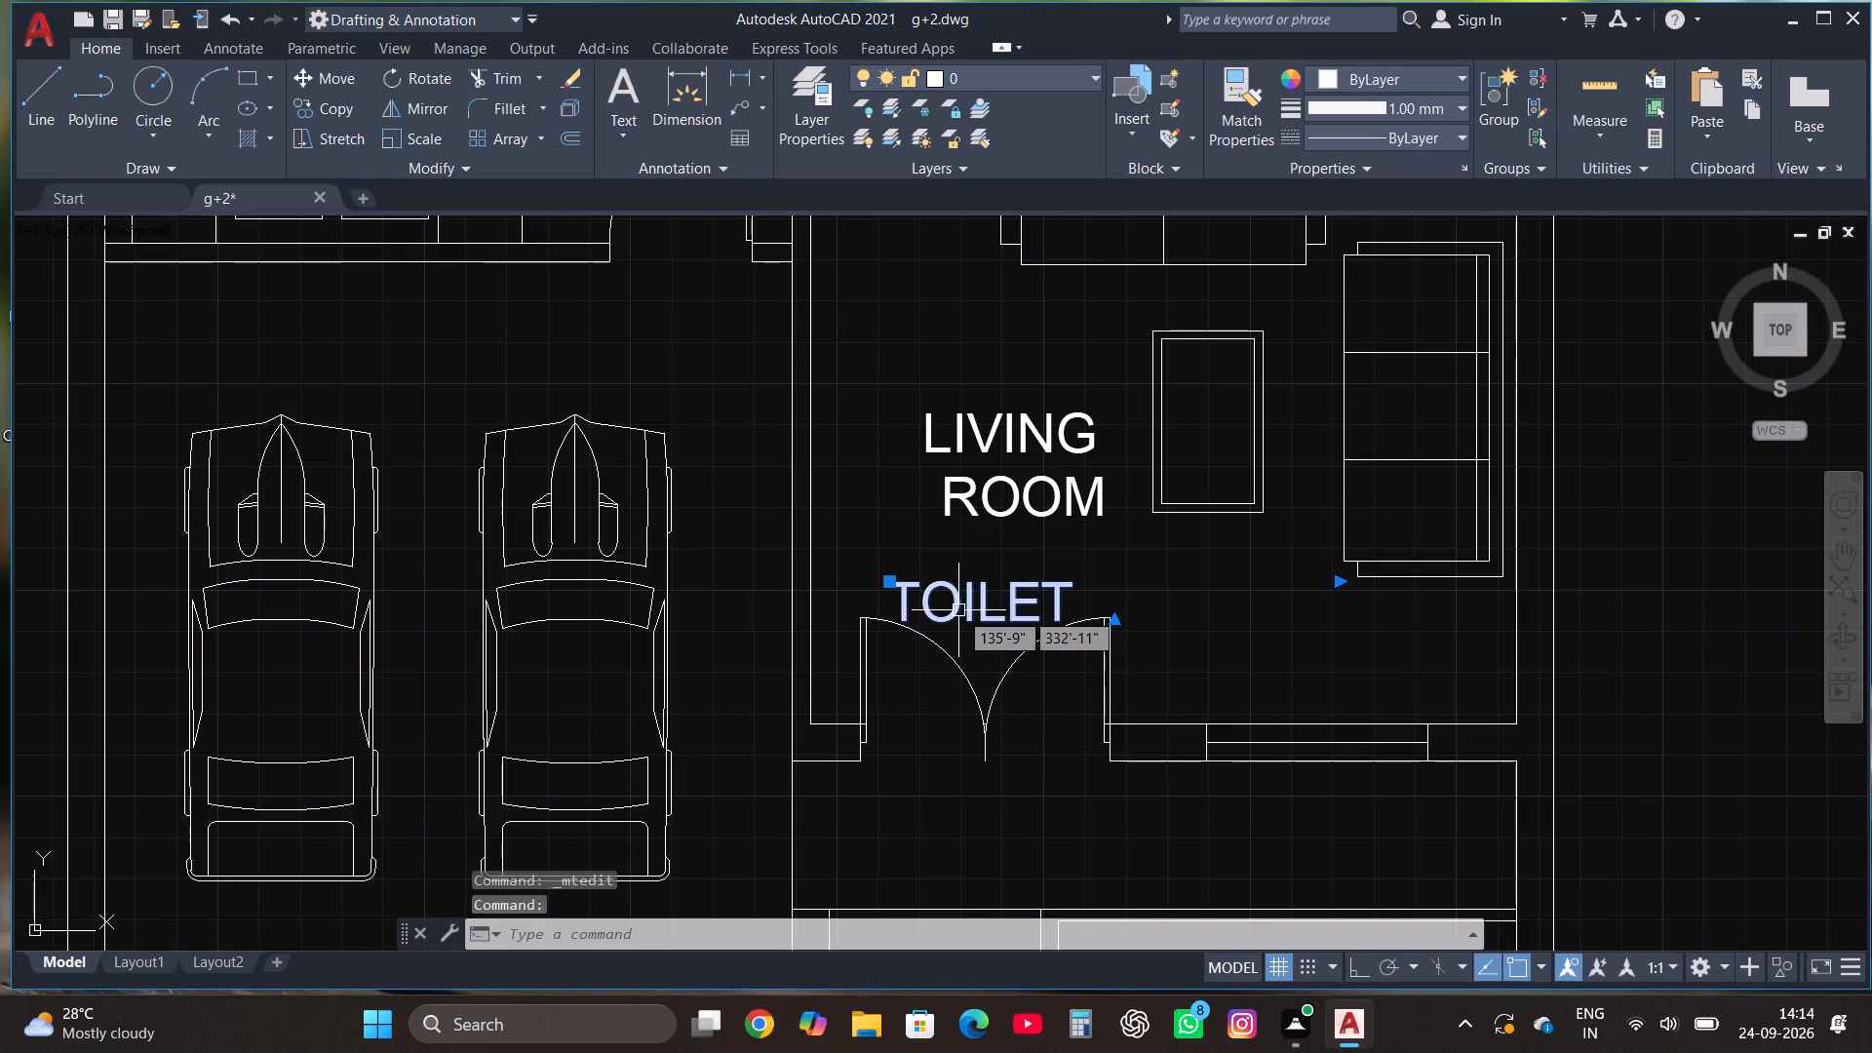
right_click(957, 611)
left_click(1086, 406)
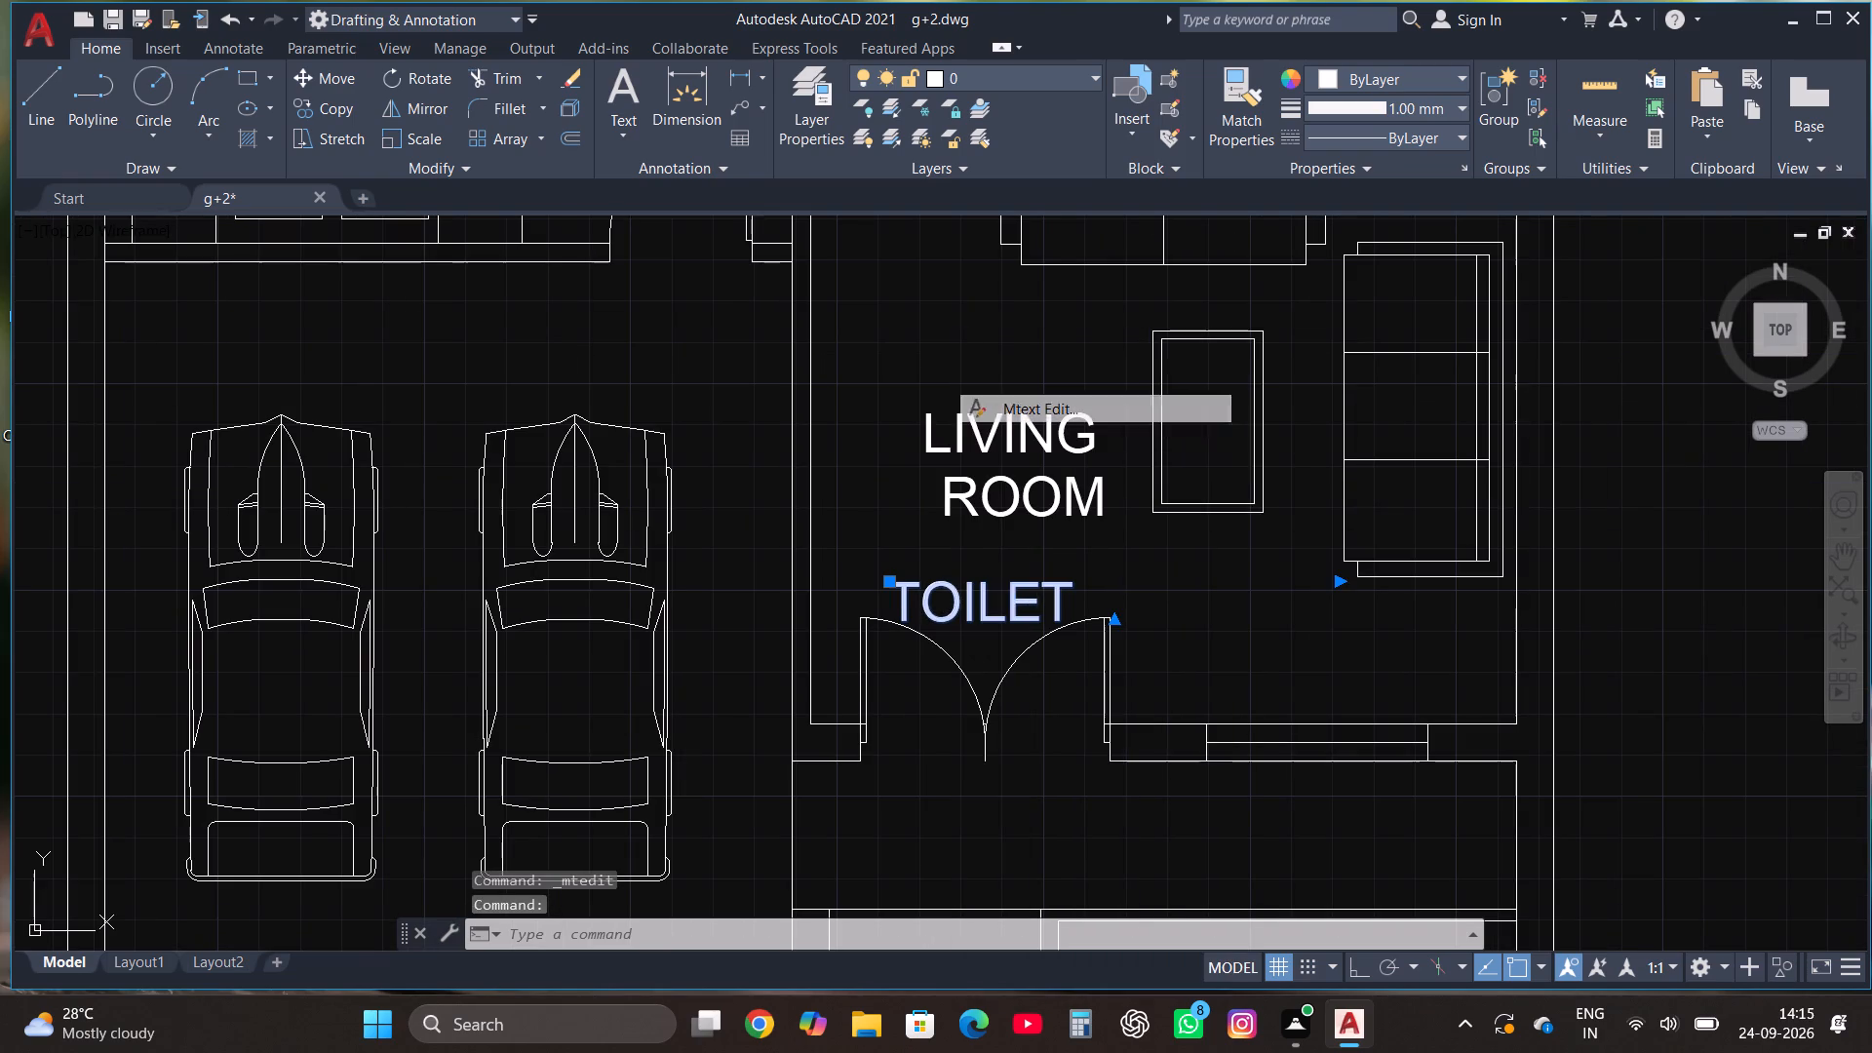
left_click(1102, 606)
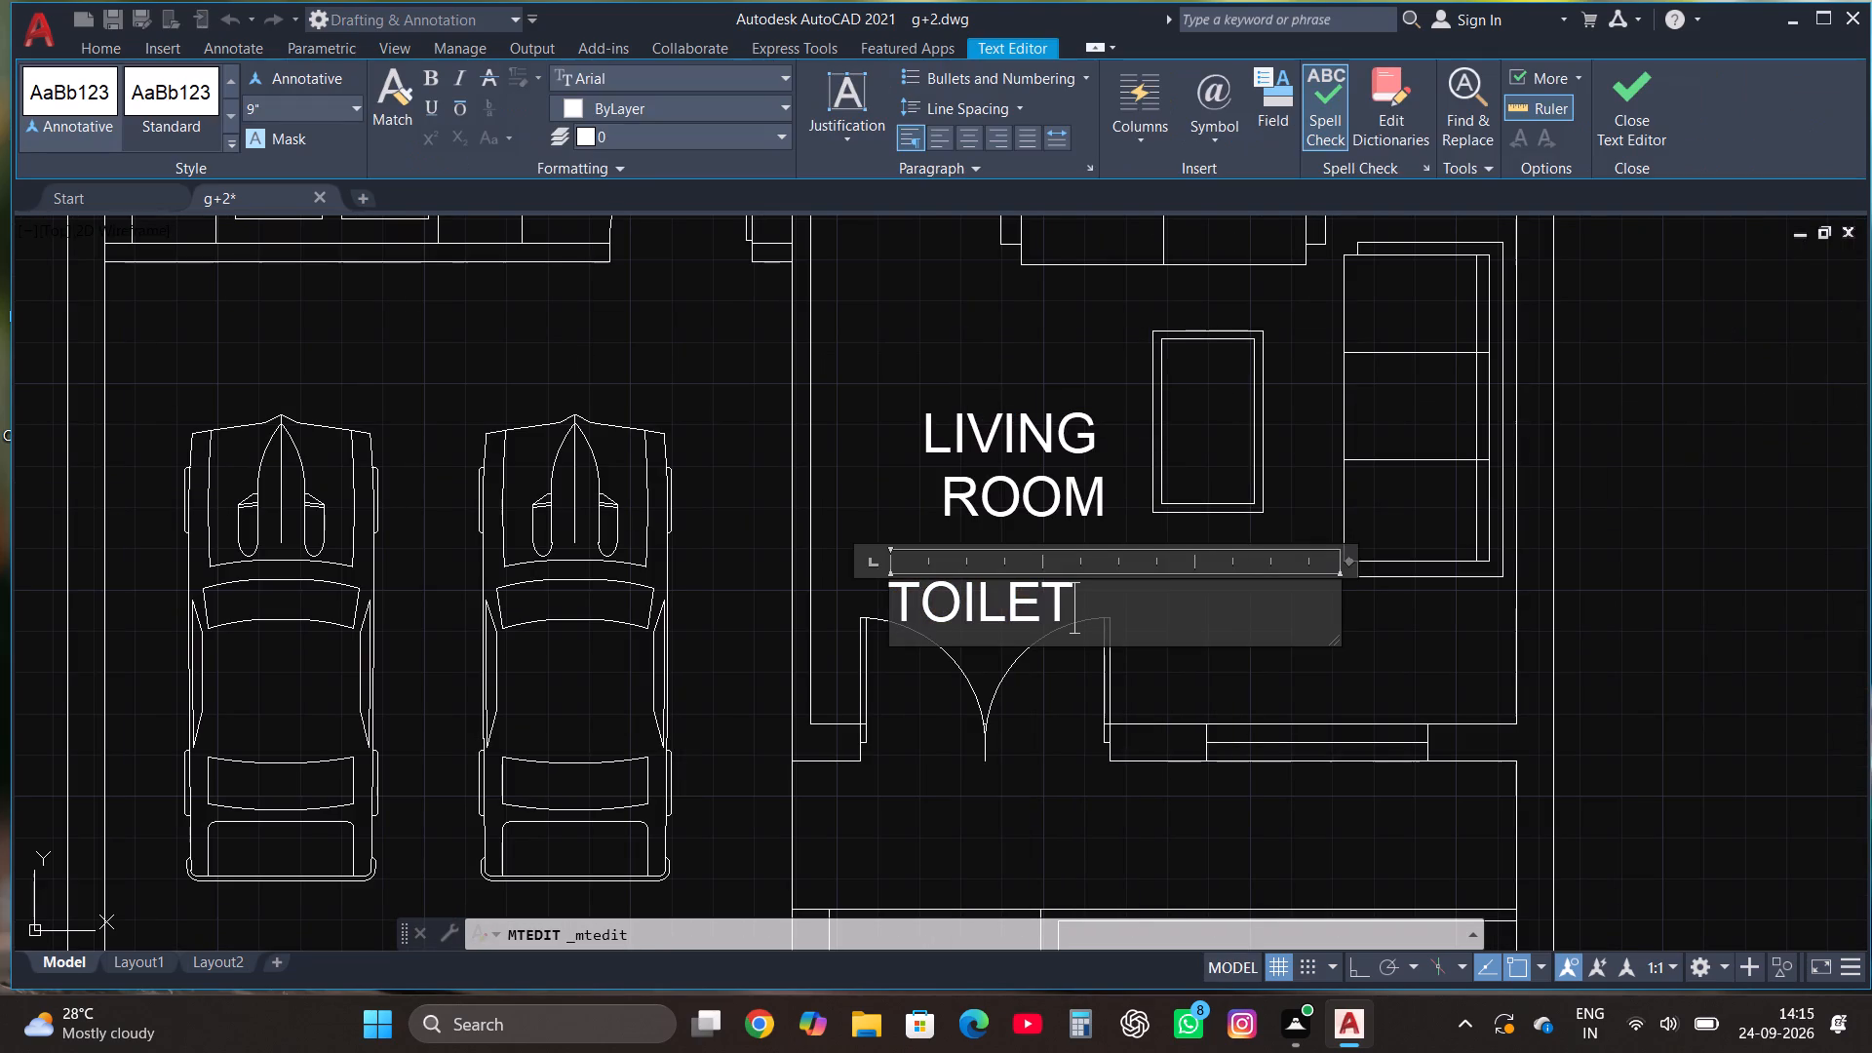
key("BackSpace")
key("BackSpace")
key("BackSpace")
key("BackSpace")
key("BackSpace")
key("BackSpace")
key("BackSpace")
key("BackSpace")
key("BackSpace")
key("BackSpace")
key("BackSpace")
key("BackSpace")
key("BackSpace")
key("BackSpace")
type("POYER")
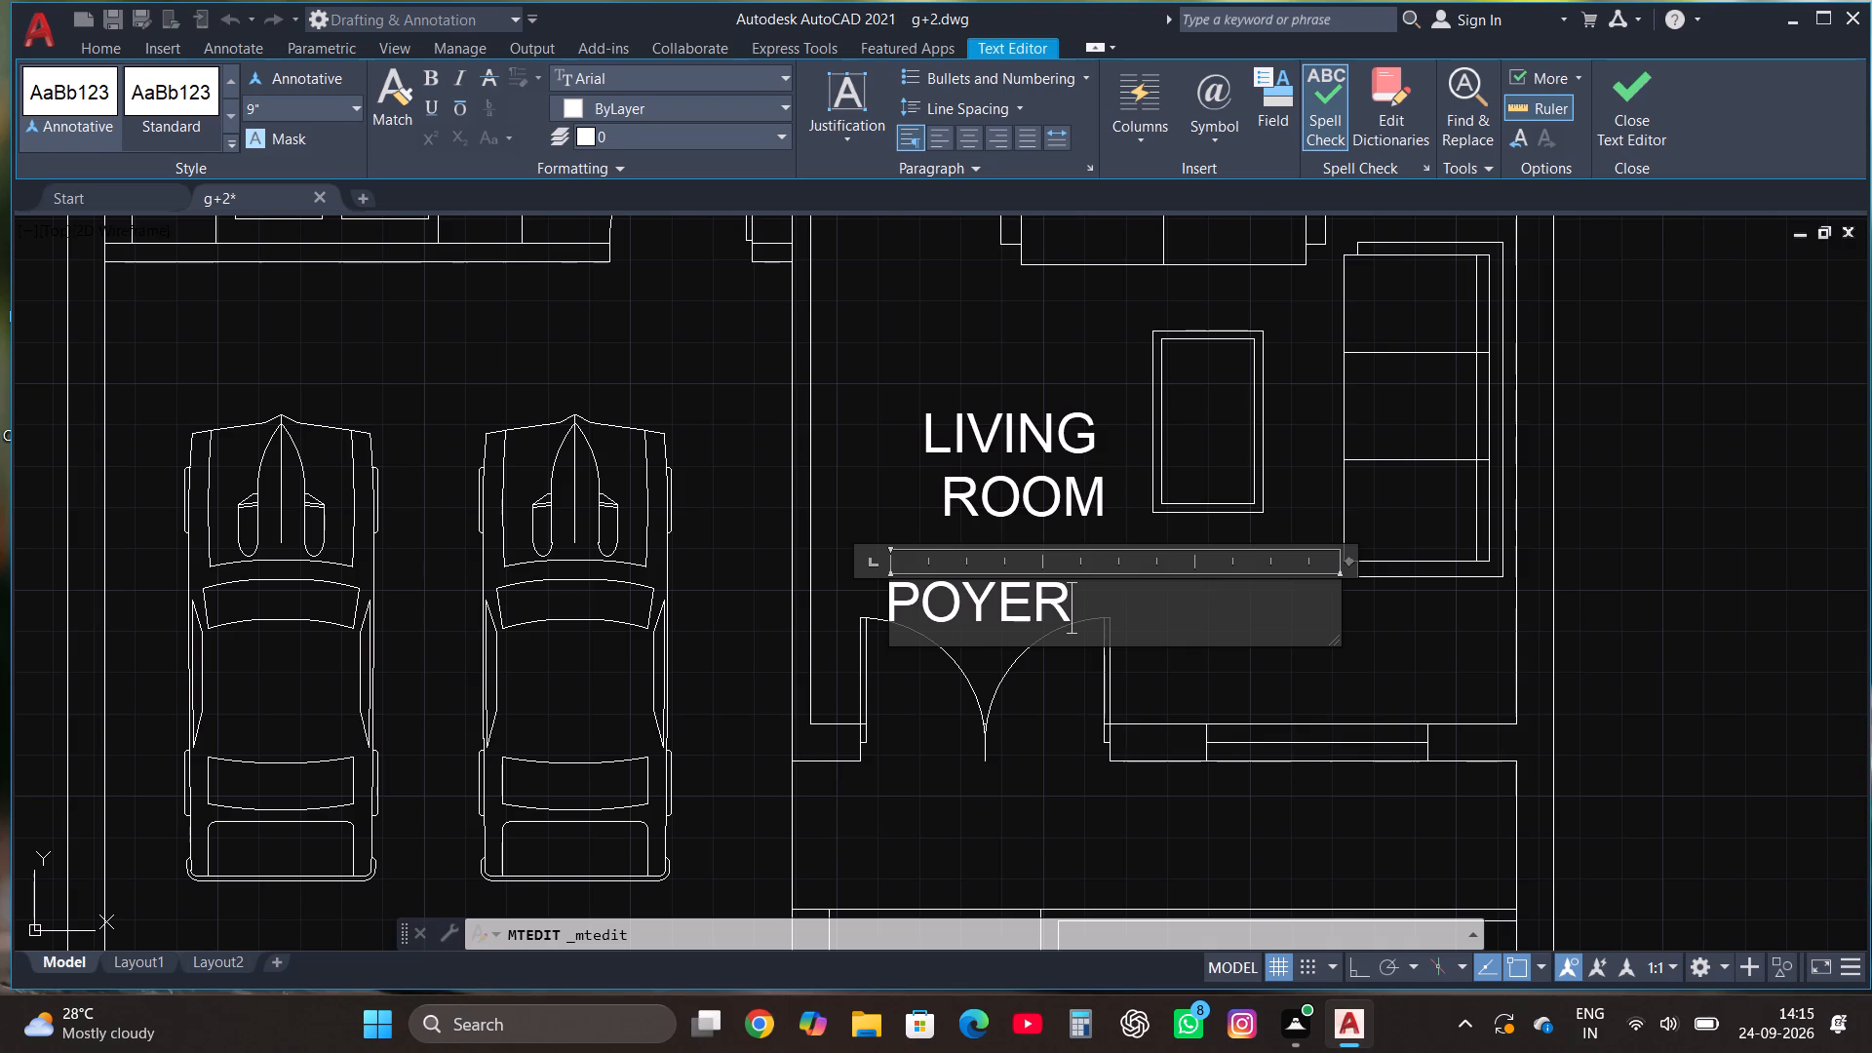
left_click(1627, 80)
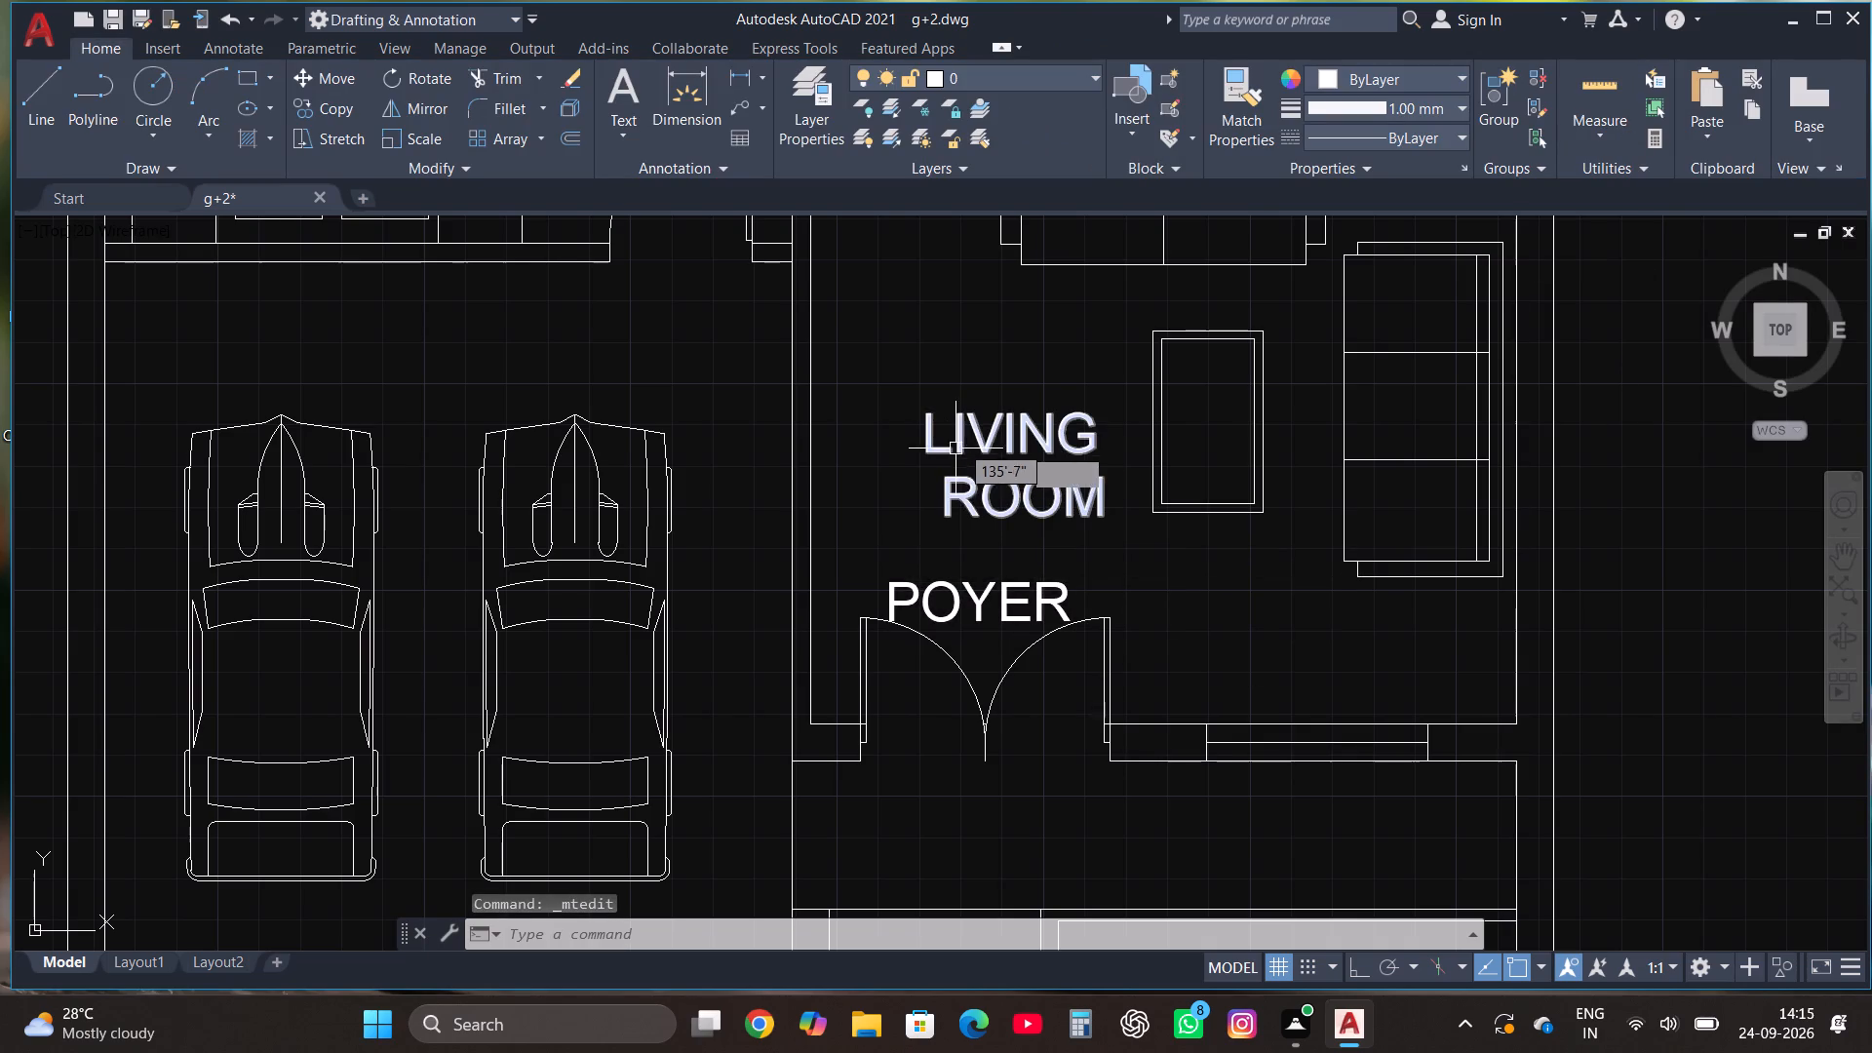
Copy the POYER label to the porch area just outside the double entrance door.
scroll(970, 430, "down", 1)
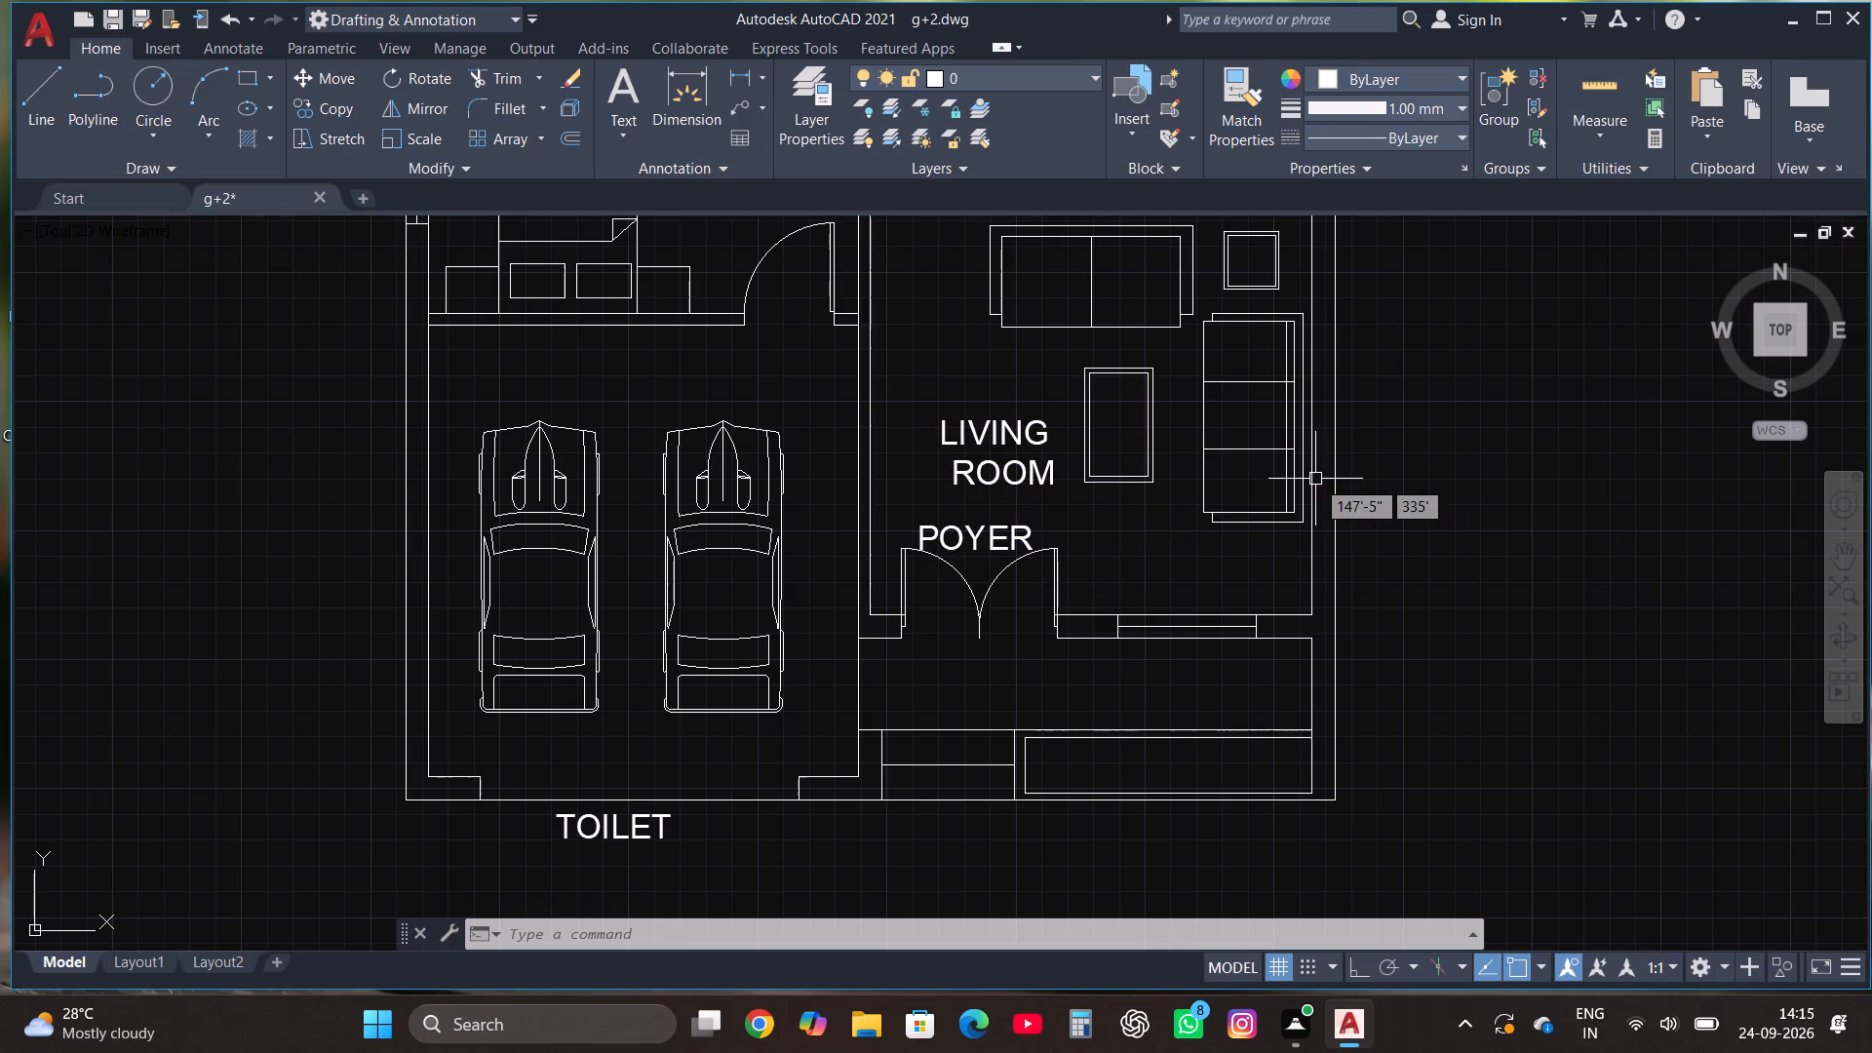
scroll(1314, 480, "down", 1)
scroll(1237, 616, "up", 1)
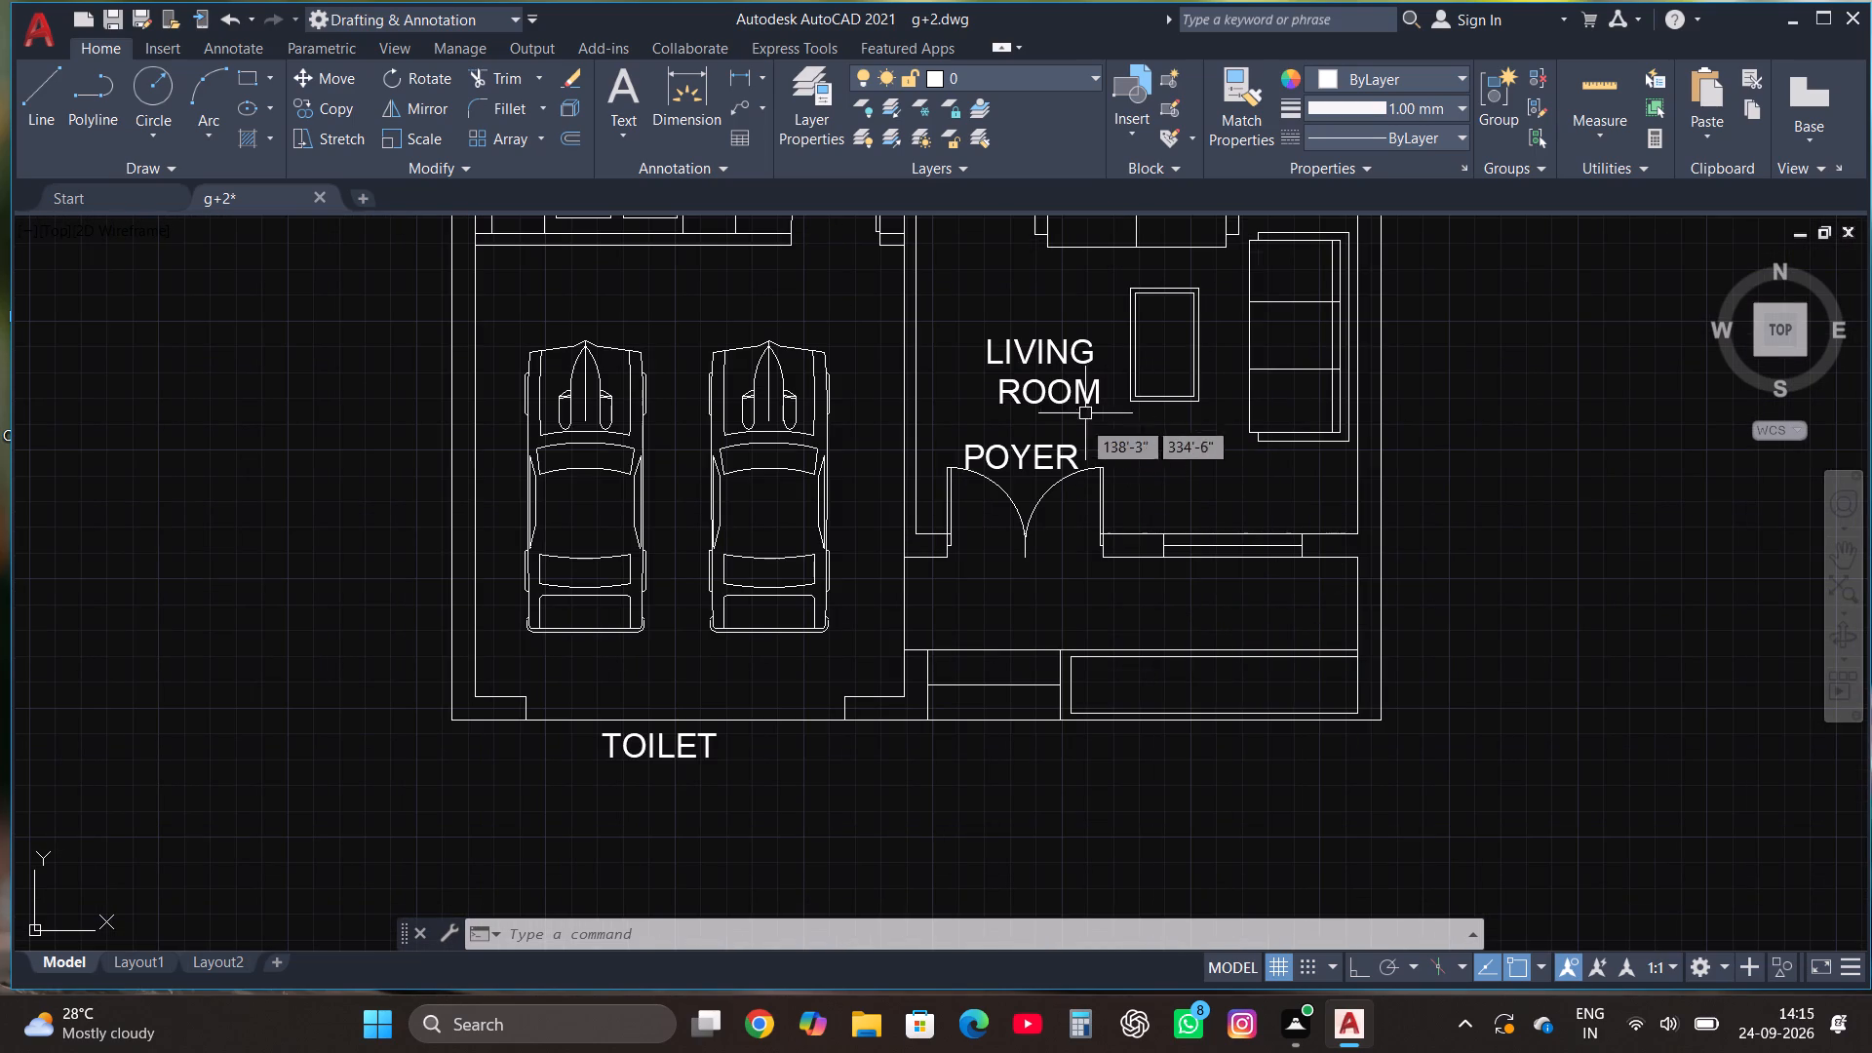
left_click(1033, 467)
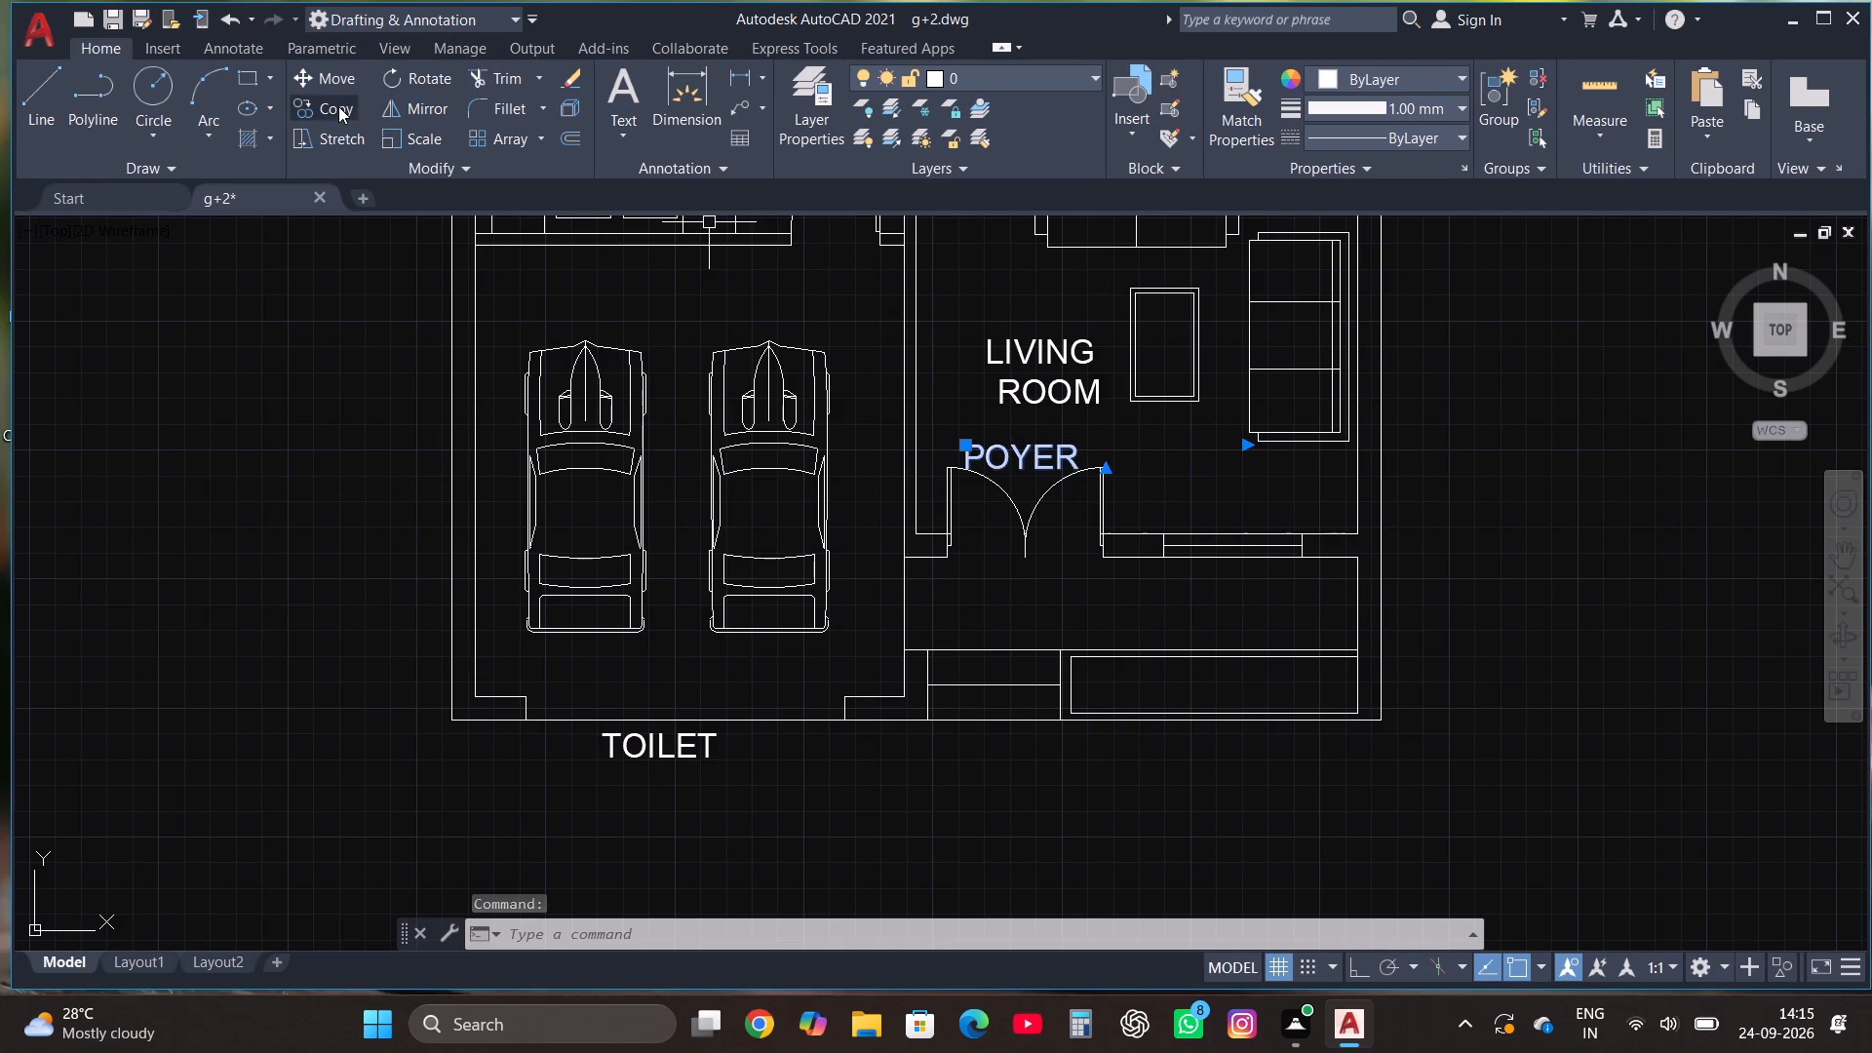
left_click(336, 106)
left_click(1022, 452)
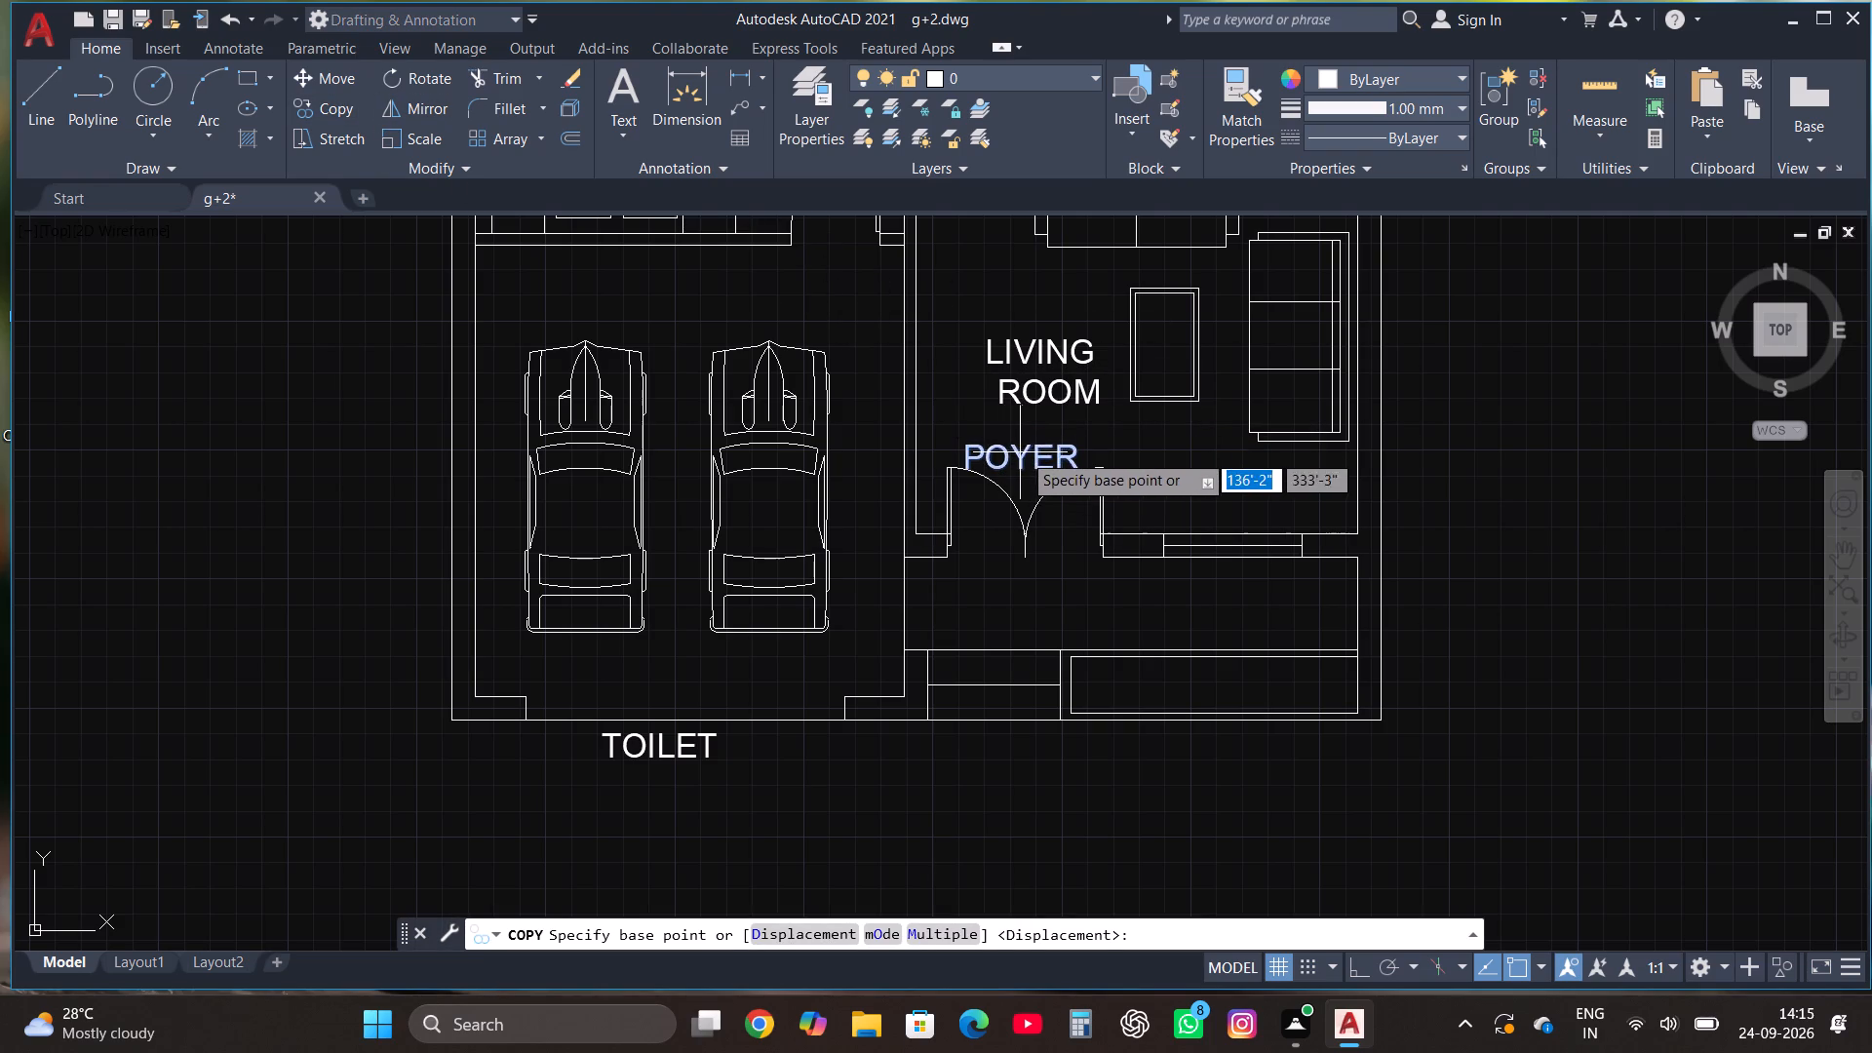
left_click(1043, 604)
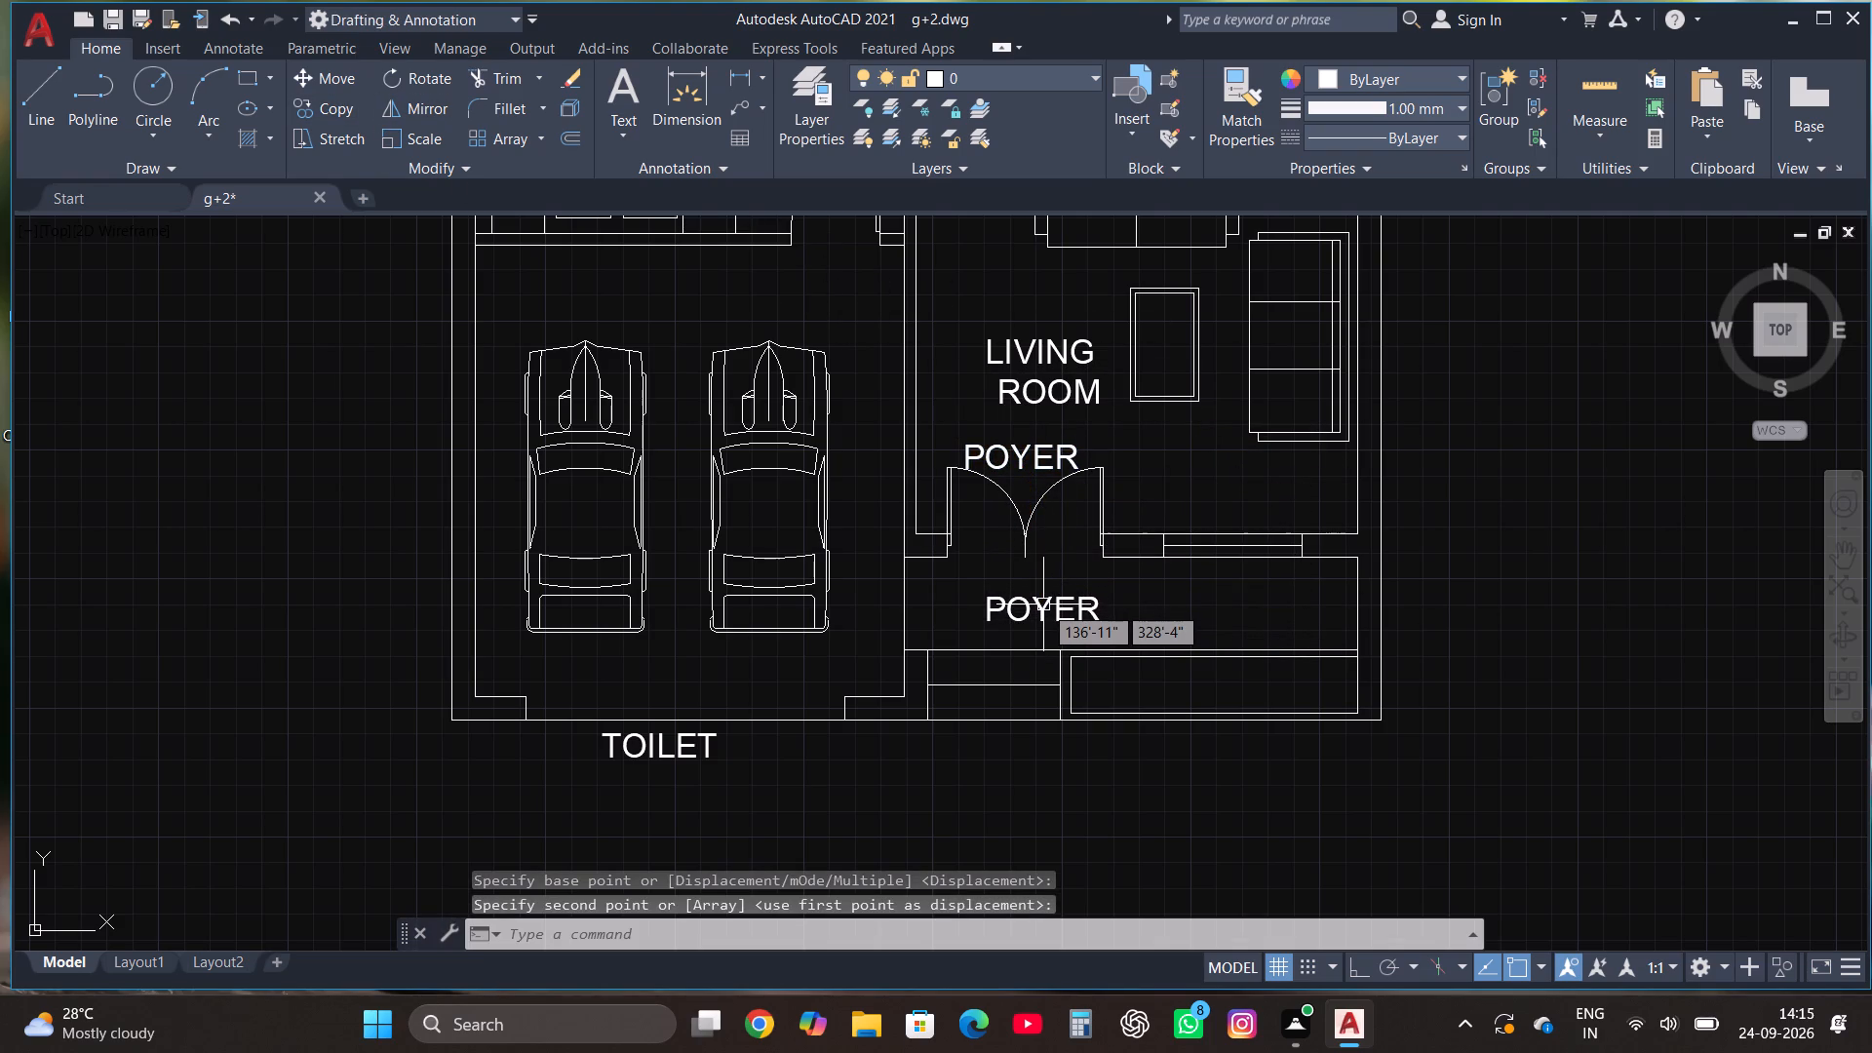
Change the copied POYER label outside the double door to ENTRANCE PORCH.
left_click(1041, 603)
right_click(1041, 603)
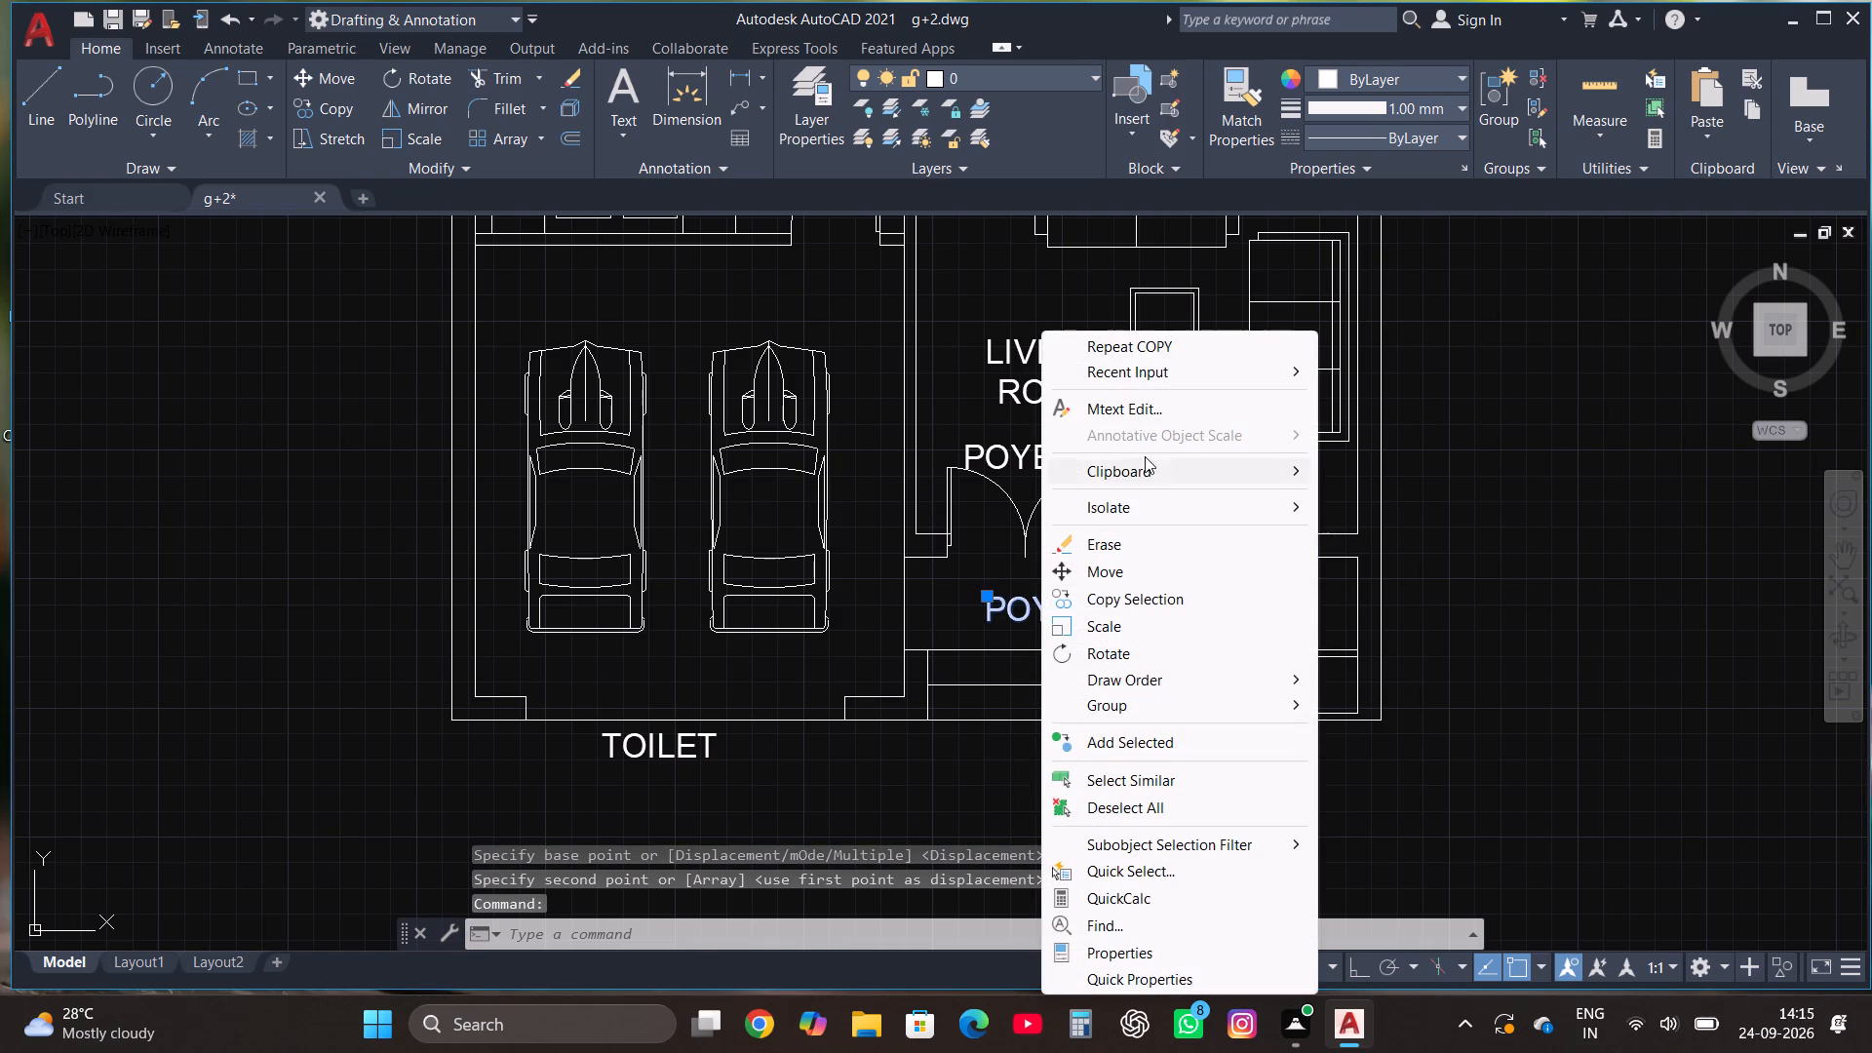
left_click(1159, 407)
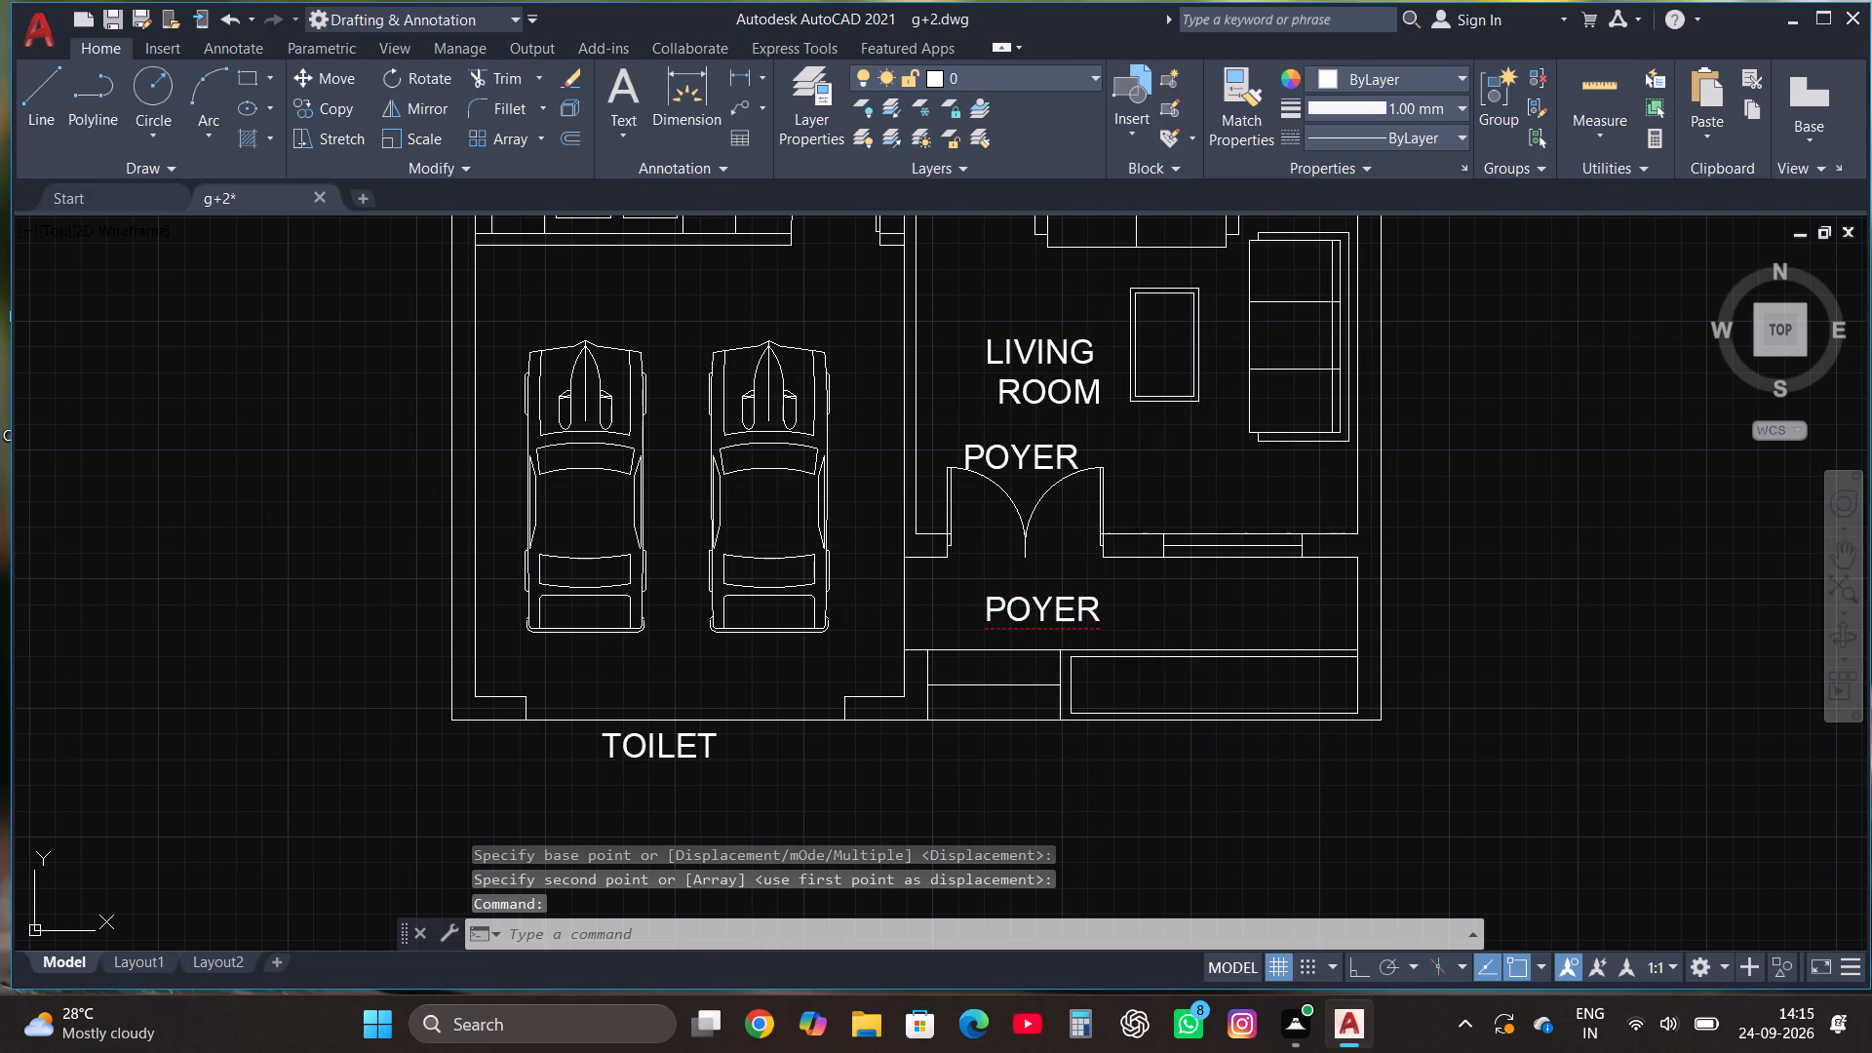
left_click(1136, 624)
key("BackSpace")
key("BackSpace")
key("BackSpace")
key("BackSpace")
key("BackSpace")
key("BackSpace")
key("BackSpace")
key("BackSpace")
key("BackSpace")
key("BackSpace")
key("BackSpace")
key("BackSpace")
key("BackSpace")
key("BackSpace")
key("BackSpace")
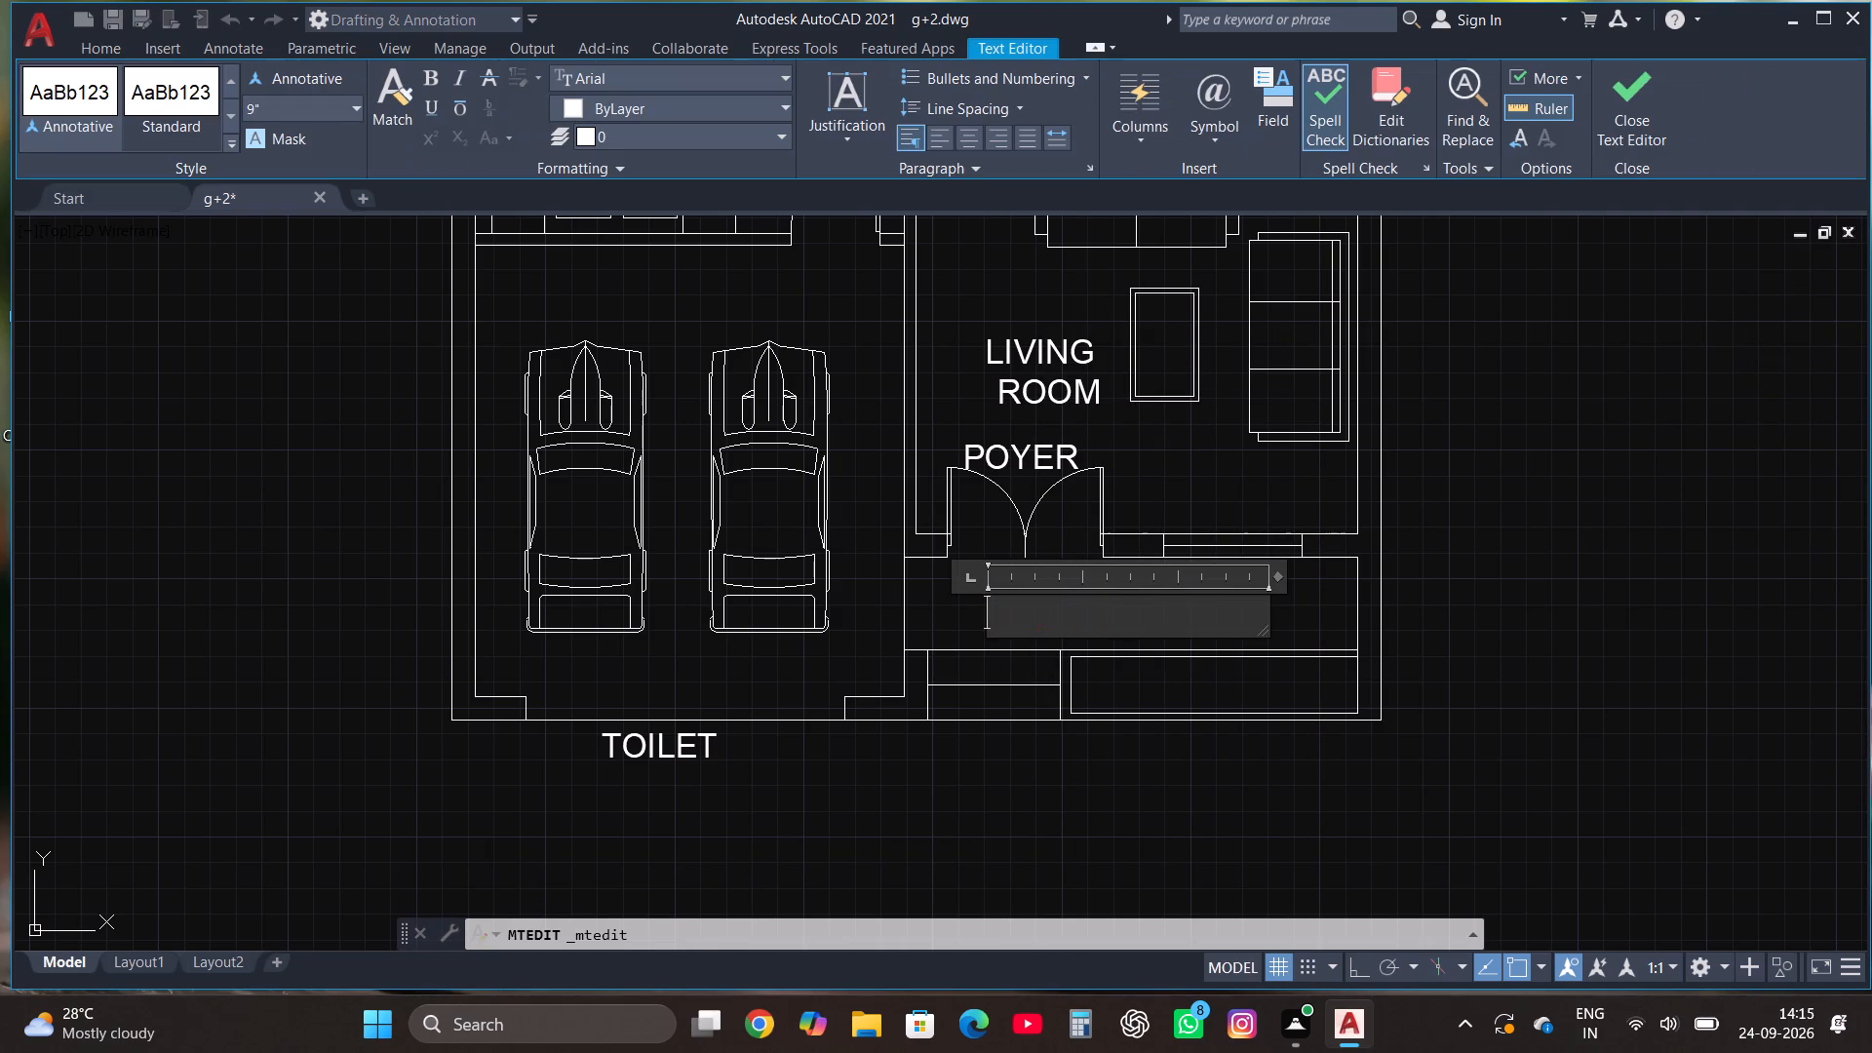
type("ENTR")
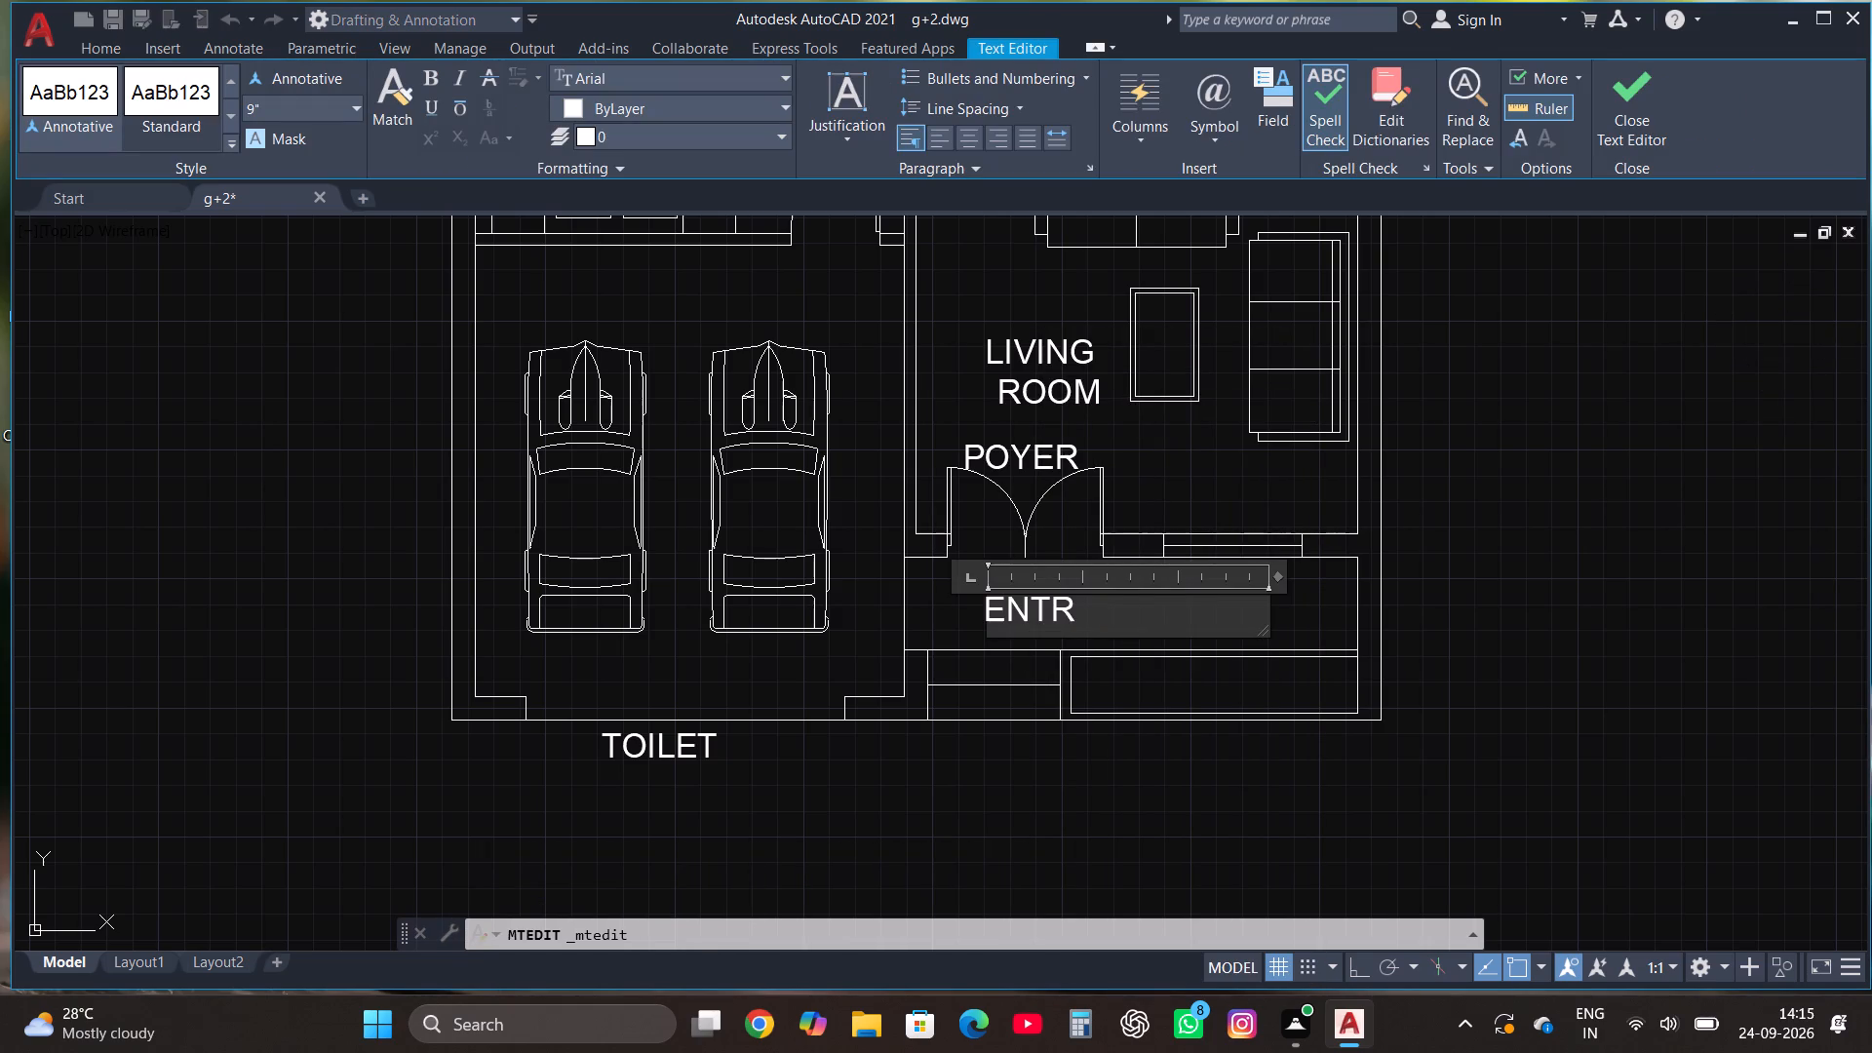
key("a")
type("NCE")
key("space")
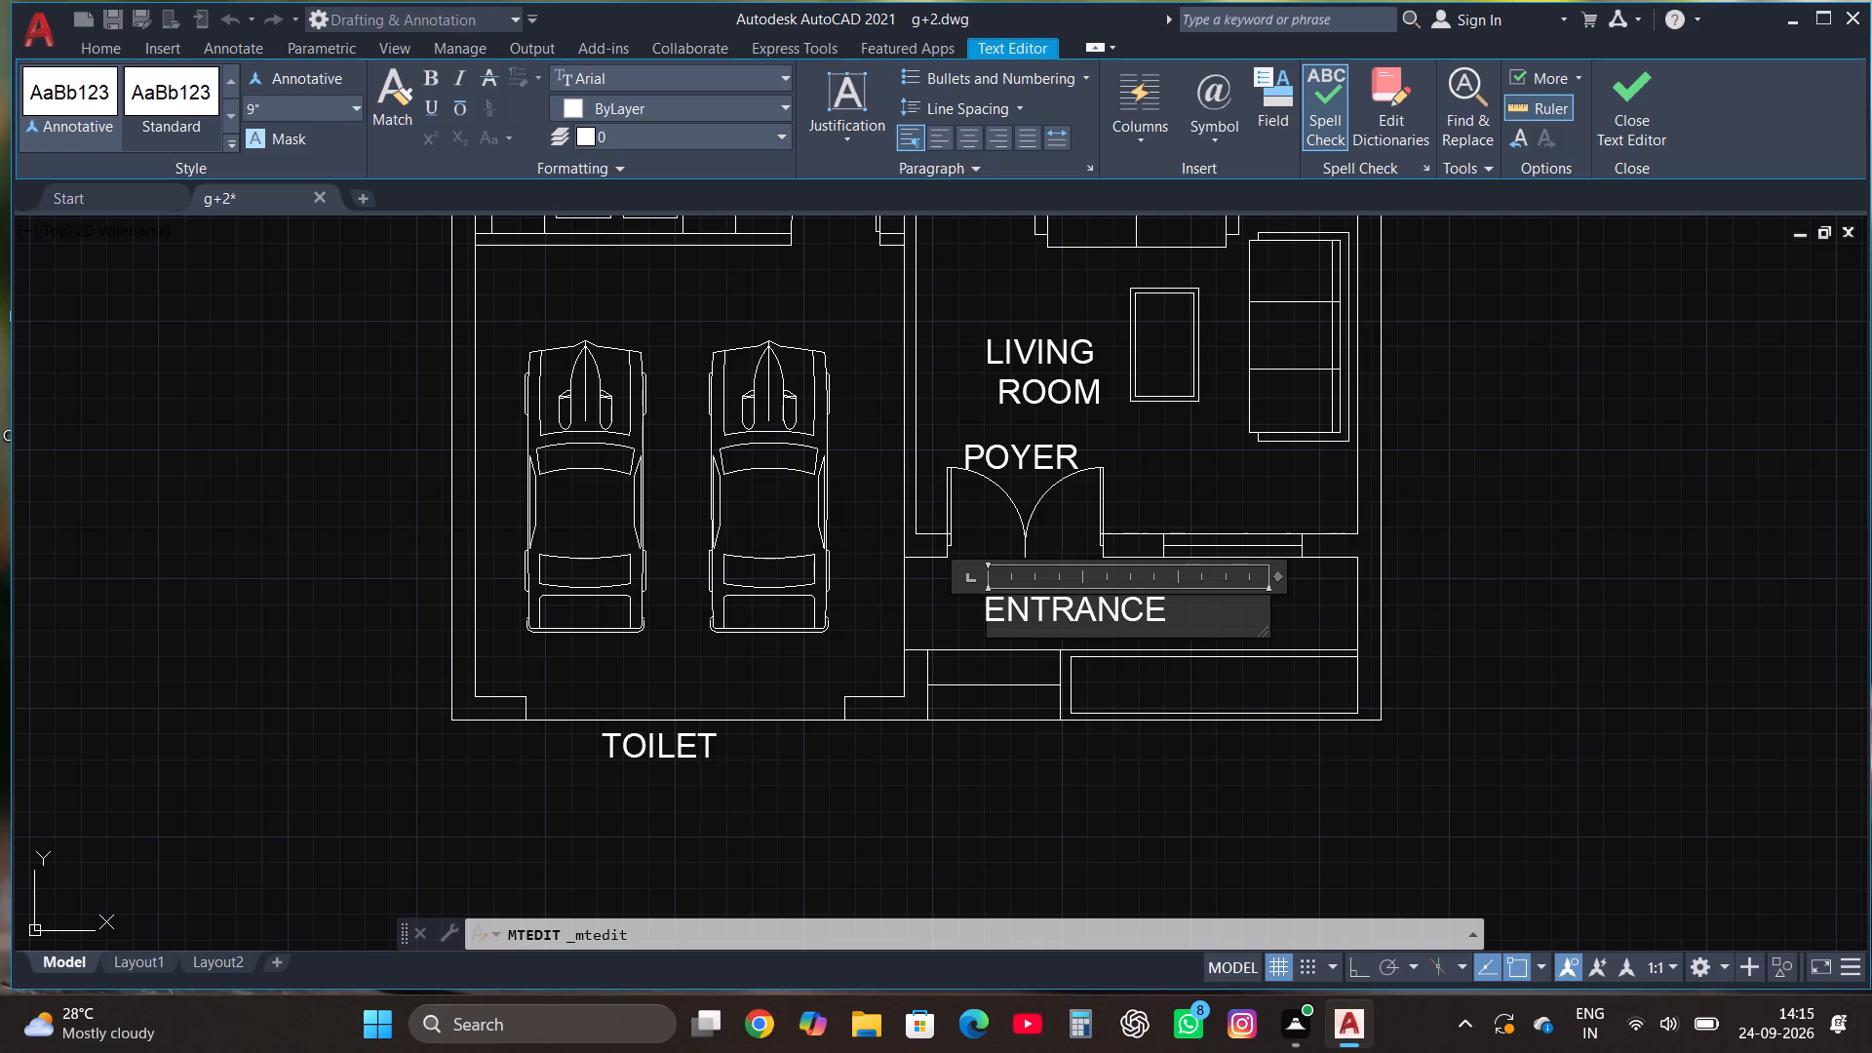
type("PORCH")
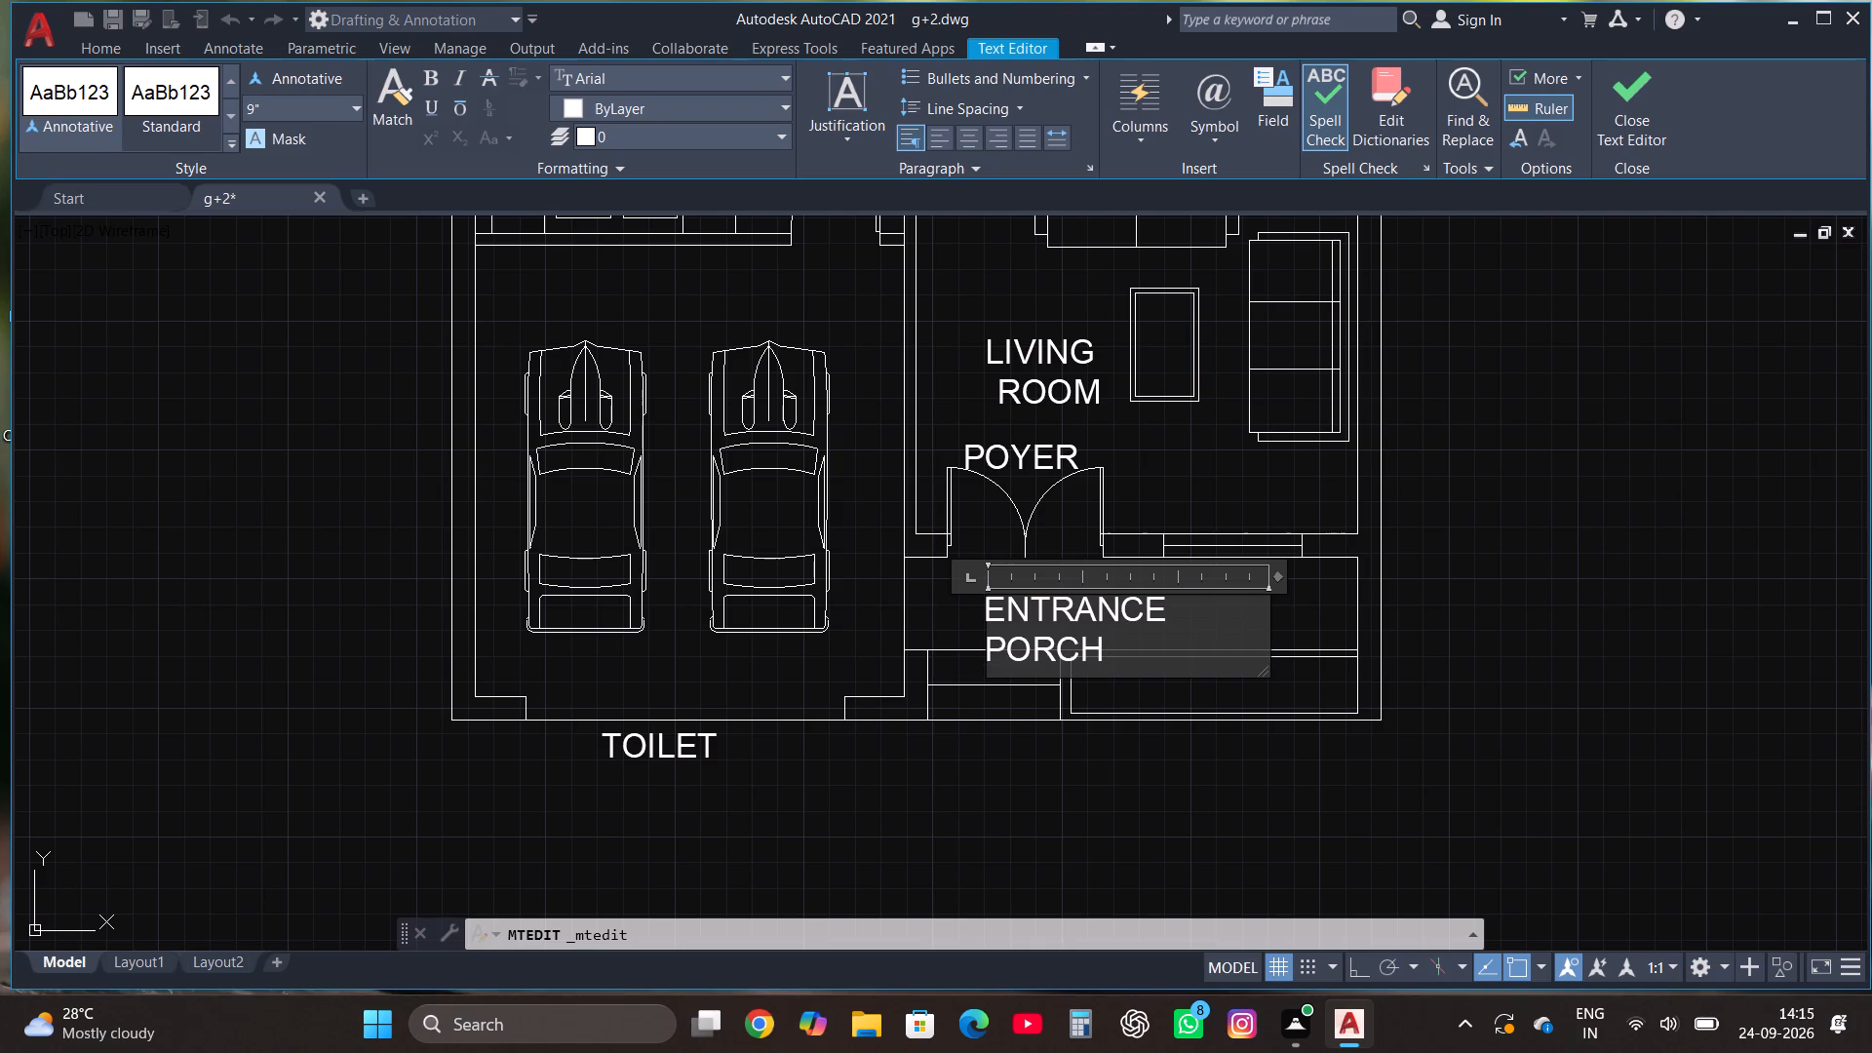
left_click(1639, 83)
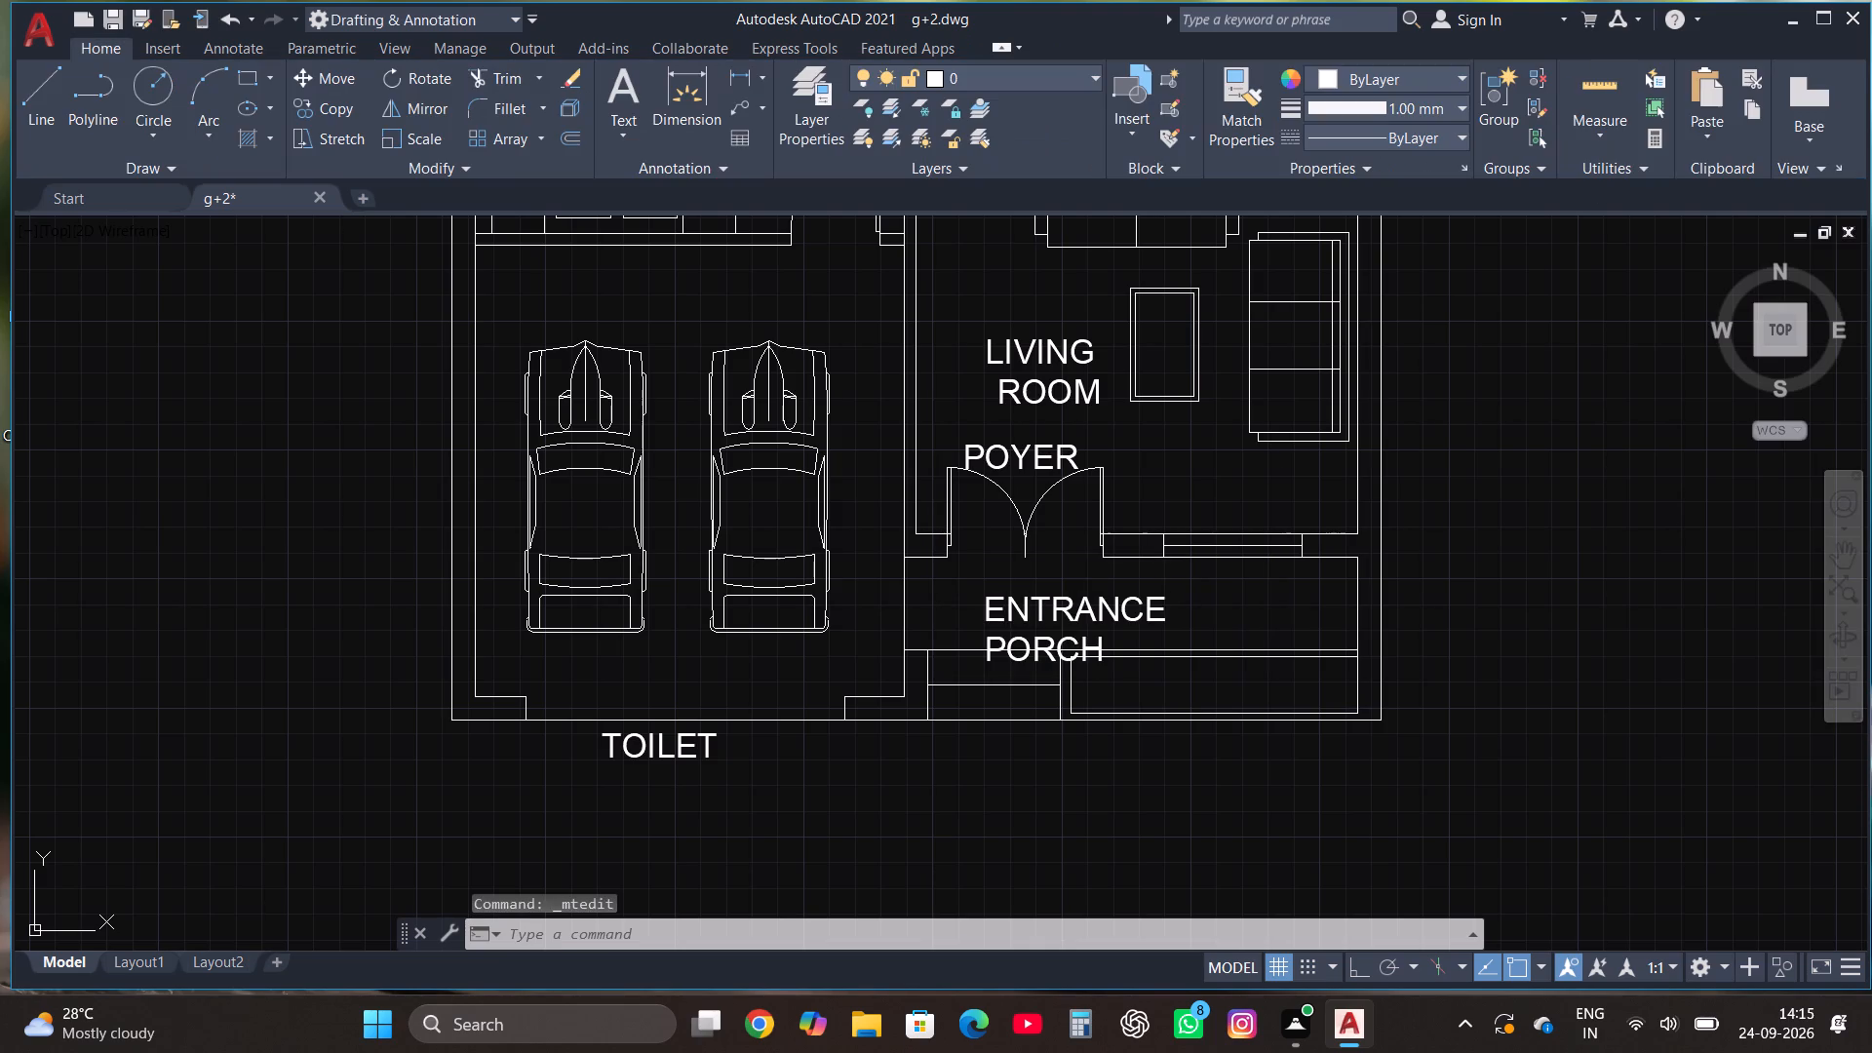
Move the ENTRANCE PORCH label east and slightly north so it fits inside the porch, clear of the steps.
left_click(1075, 604)
left_click(327, 81)
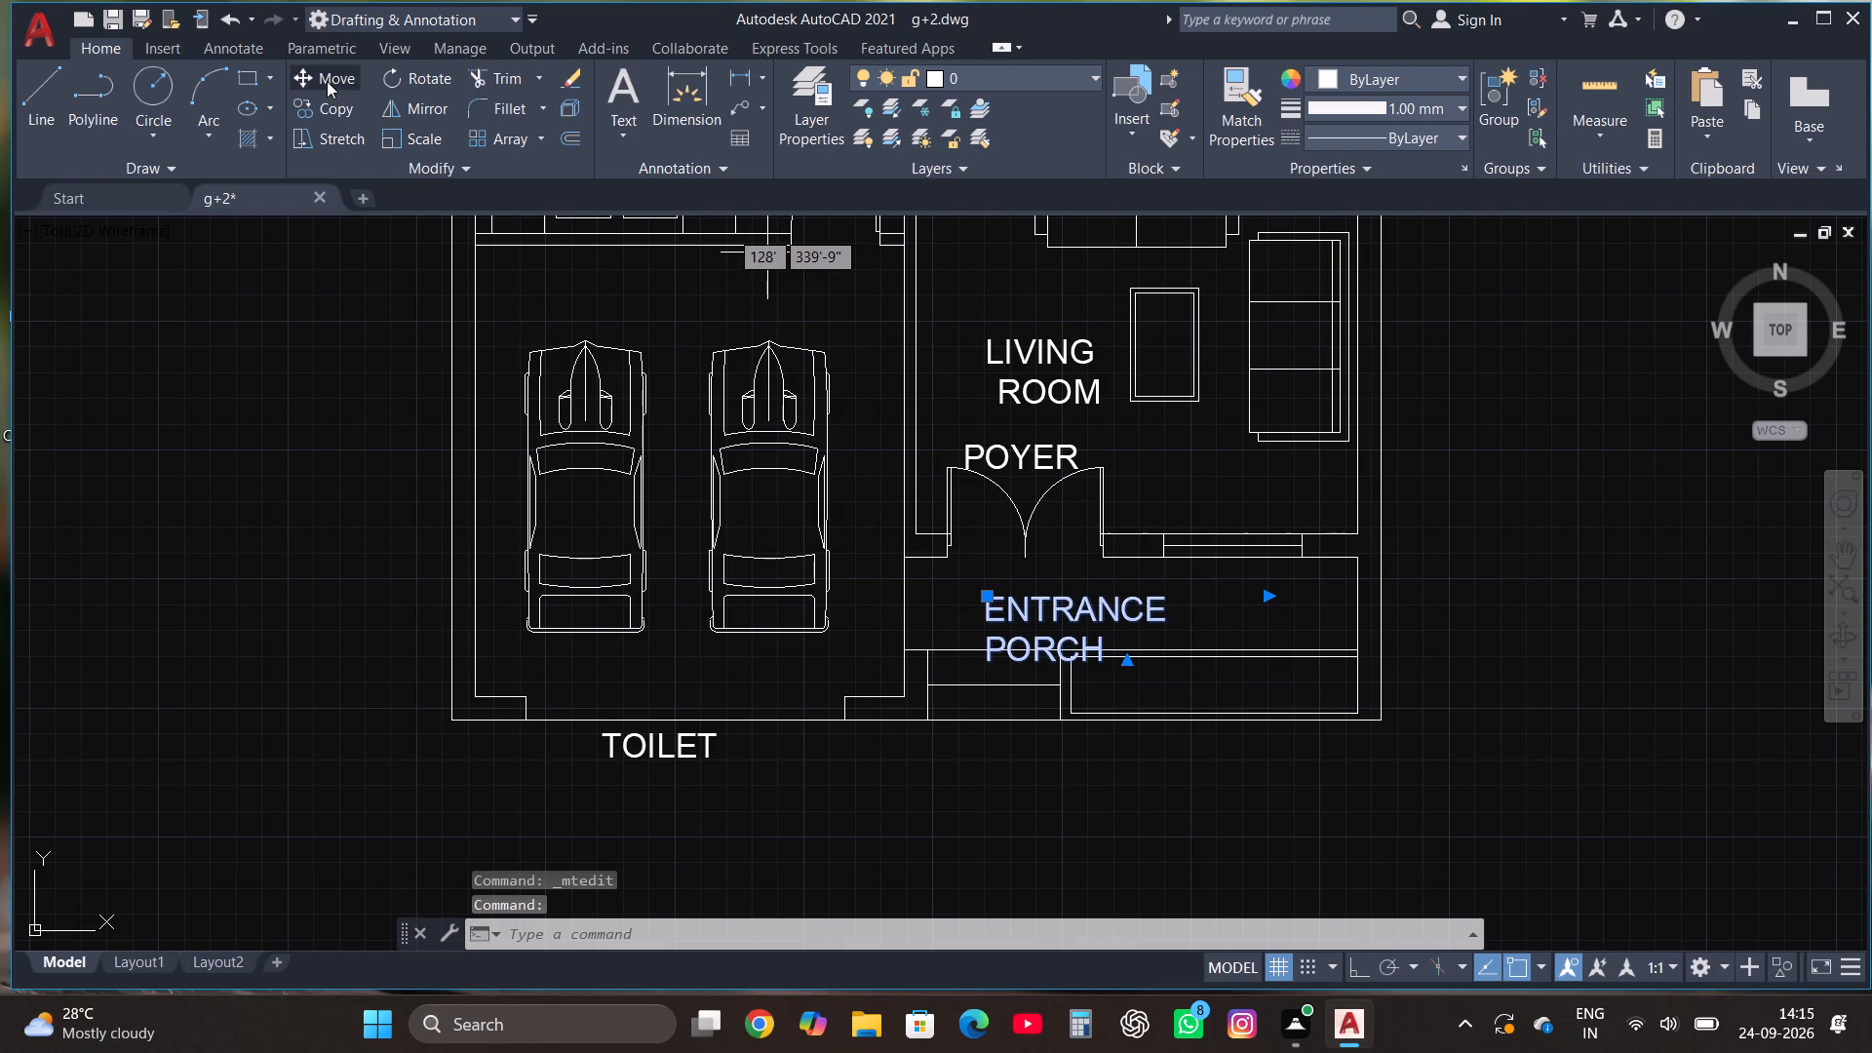
left_click(1059, 625)
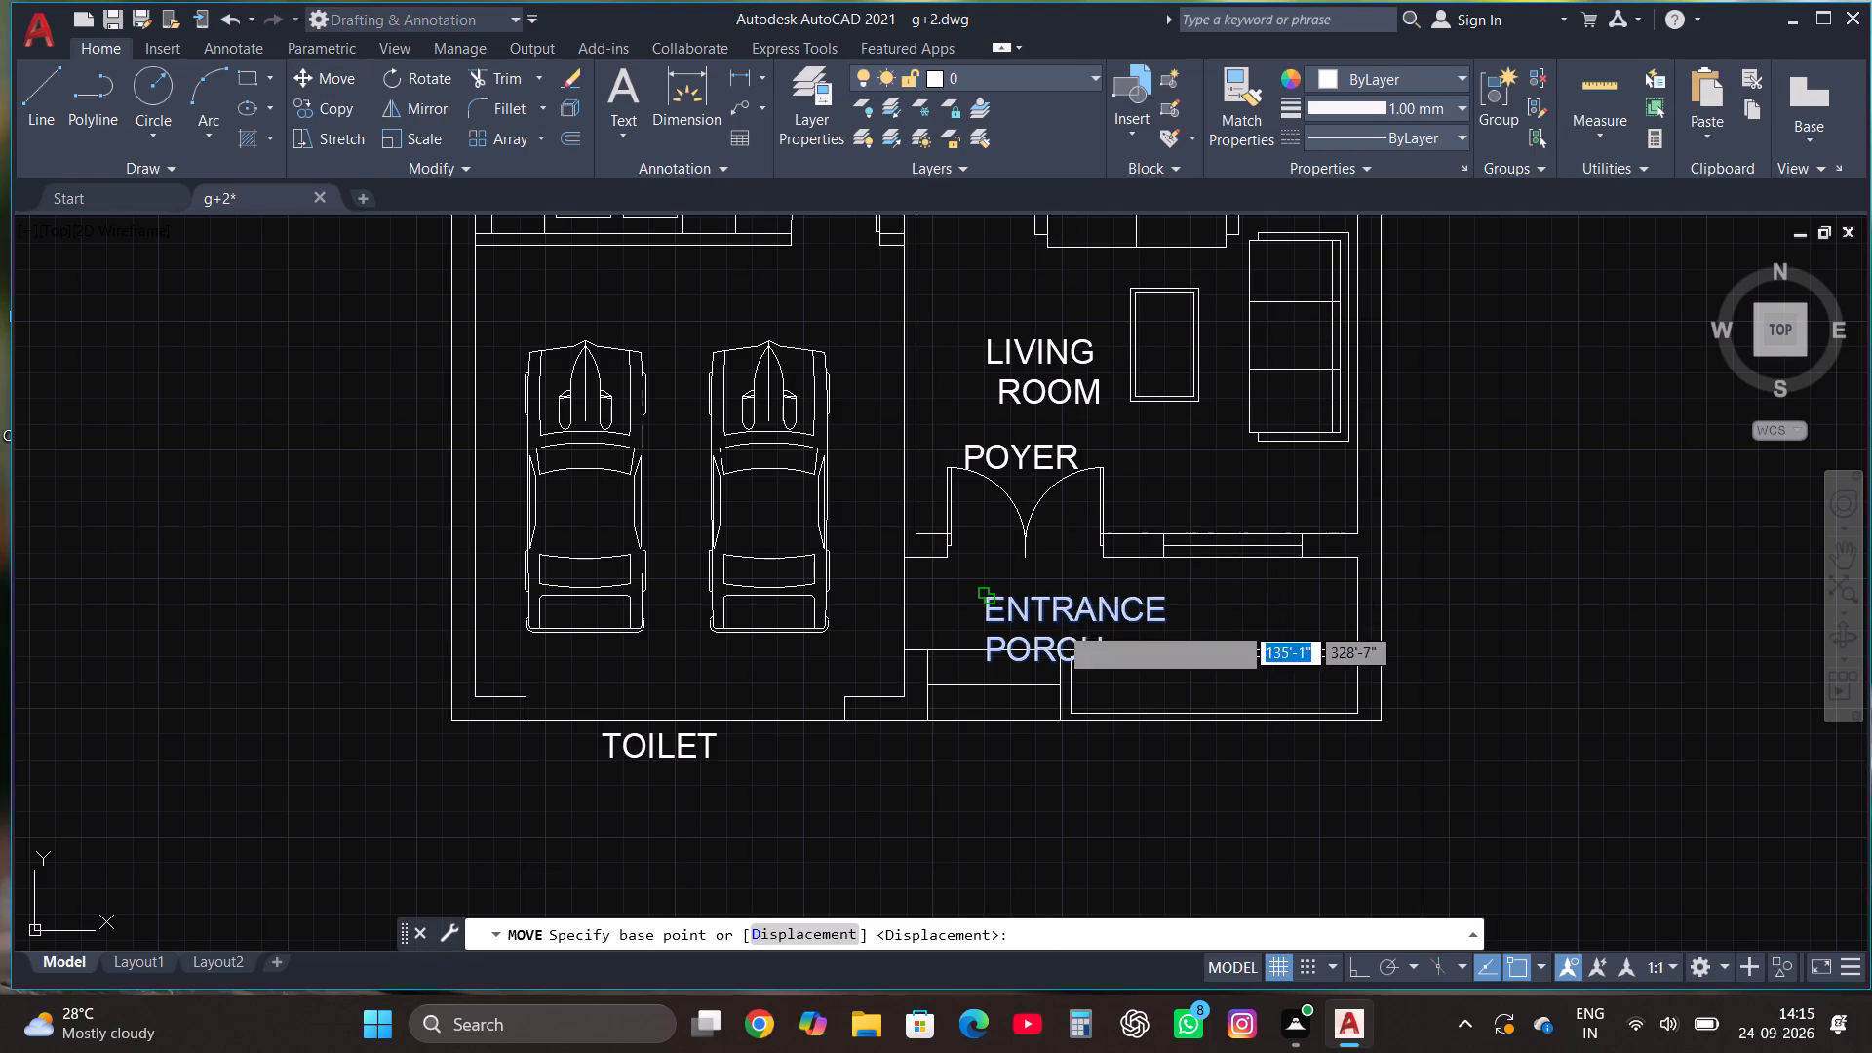
left_click(1067, 575)
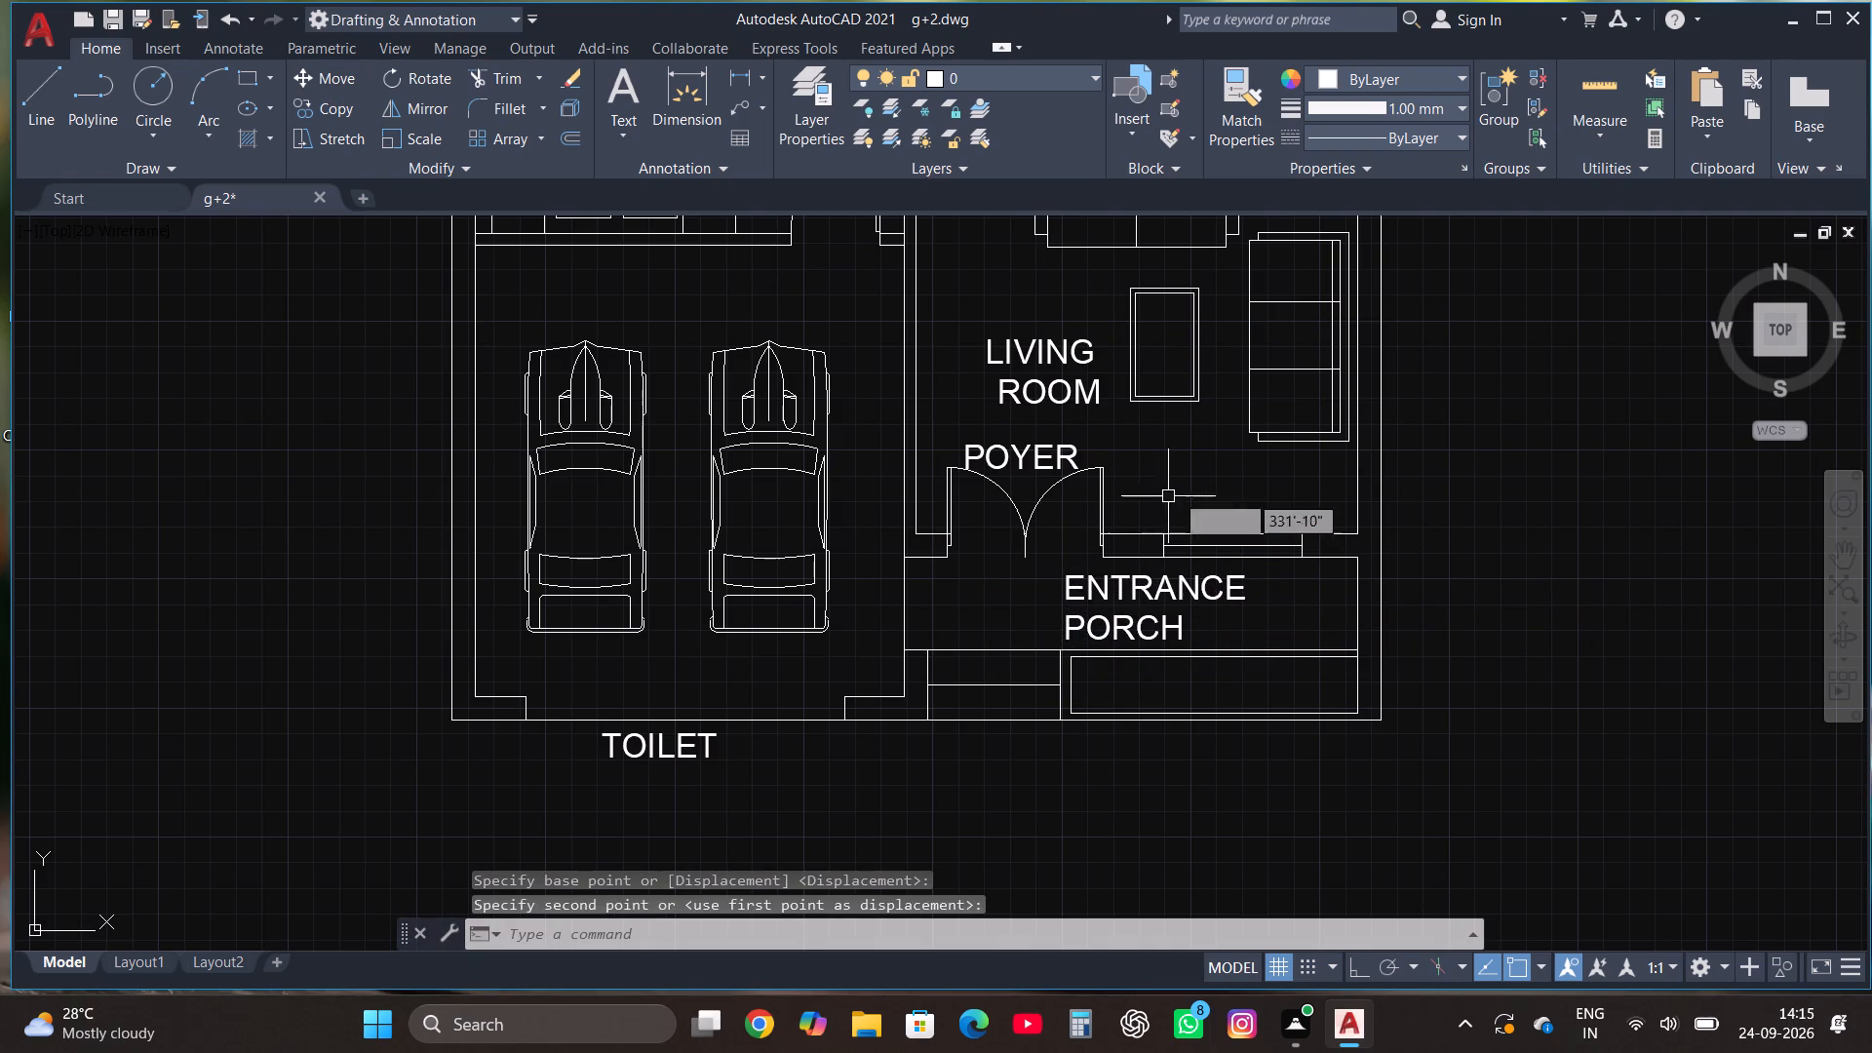
Change the TOILET label below the parking area's south wall to FACING SOUTH.
left_click(673, 737)
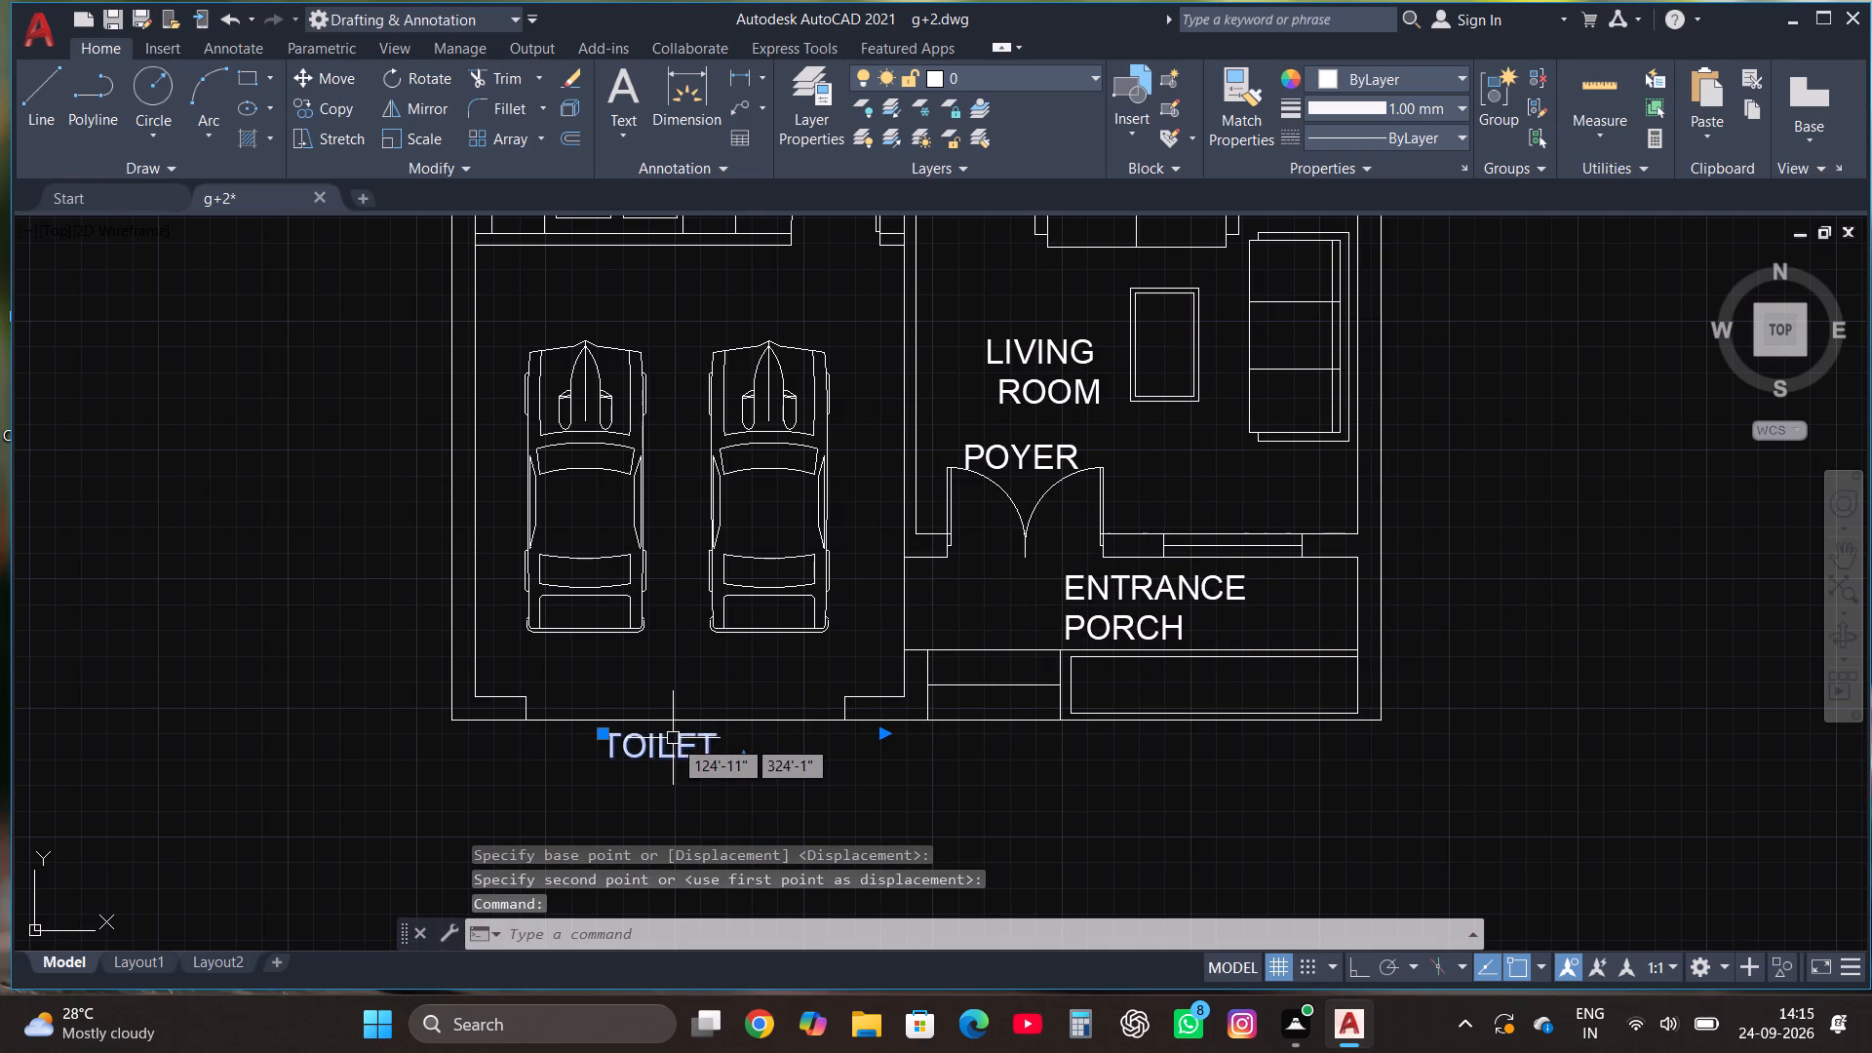
right_click(673, 745)
left_click(806, 153)
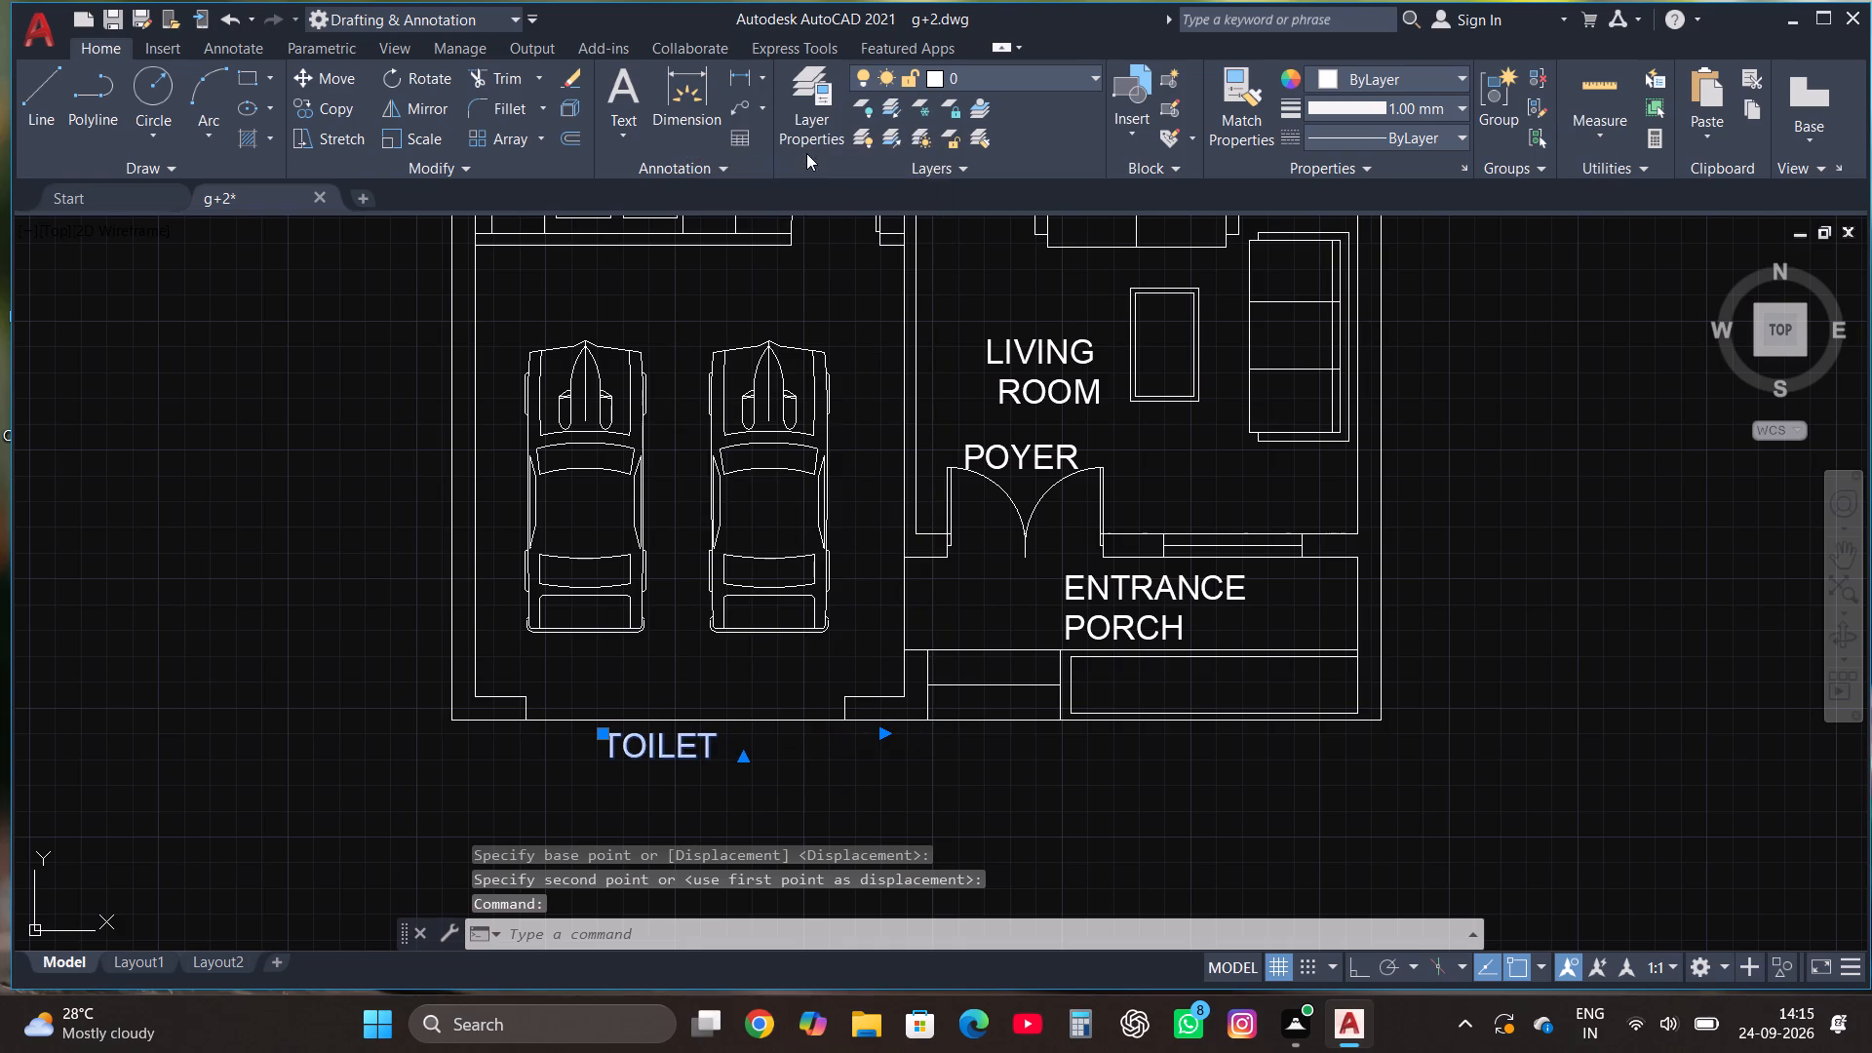
left_click(767, 735)
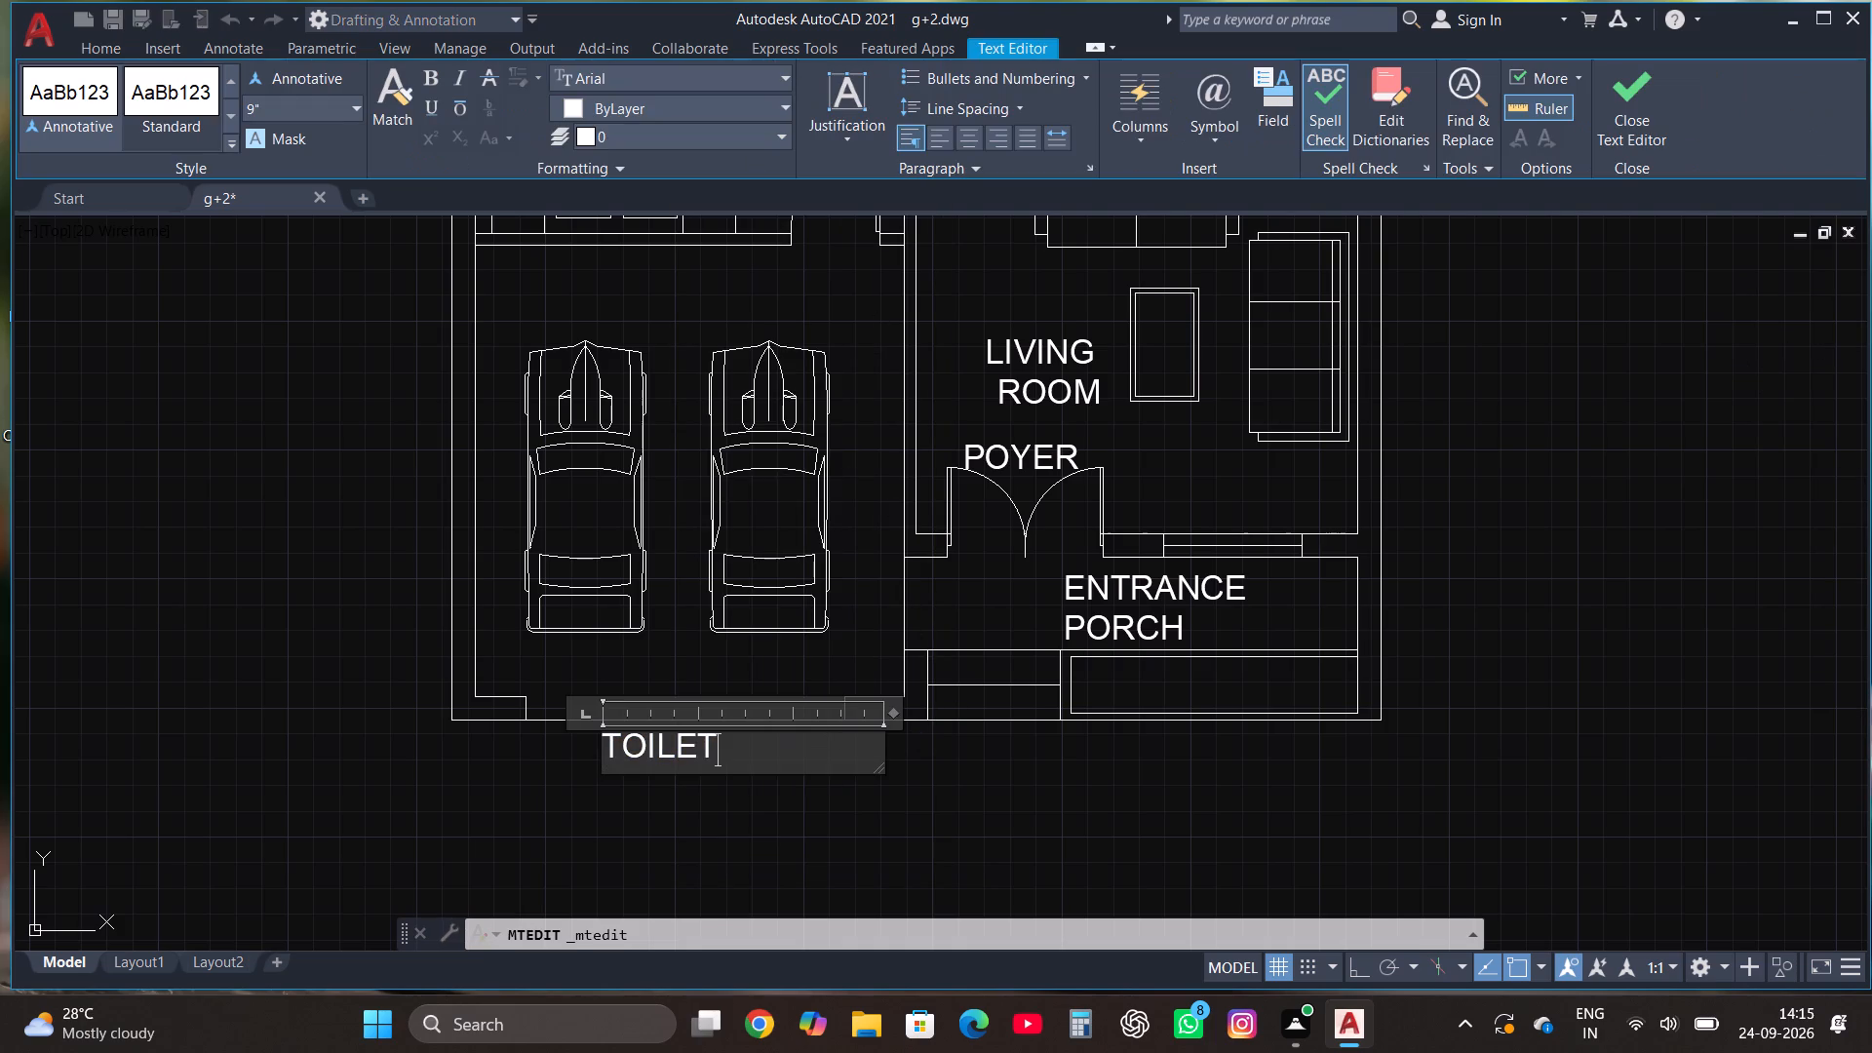
key("BackSpace")
key("BackSpace")
key("BackSpace")
key("BackSpace")
key("BackSpace")
key("BackSpace")
key("BackSpace")
key("BackSpace")
key("BackSpace")
key("BackSpace")
key("BackSpace")
key("BackSpace")
key("BackSpace")
key("BackSpace")
key("BackSpace")
key("BackSpace")
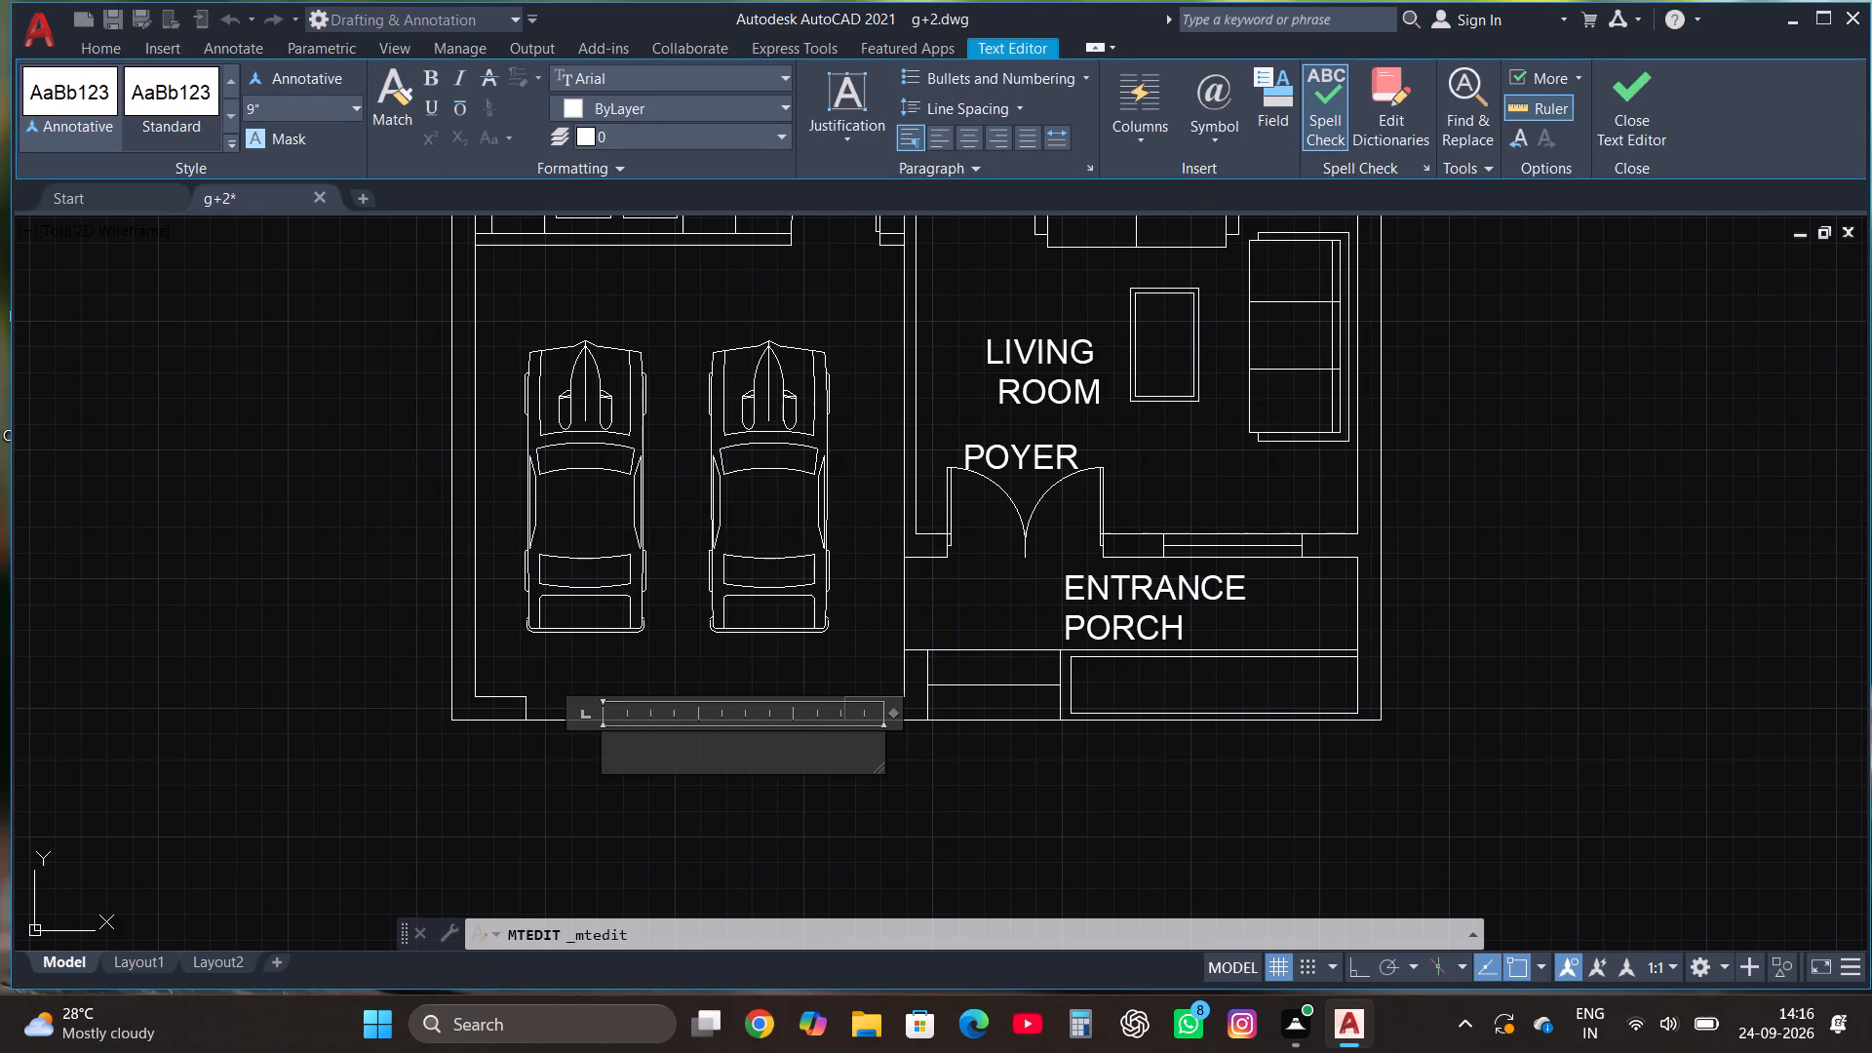
type("FACING SOUTH")
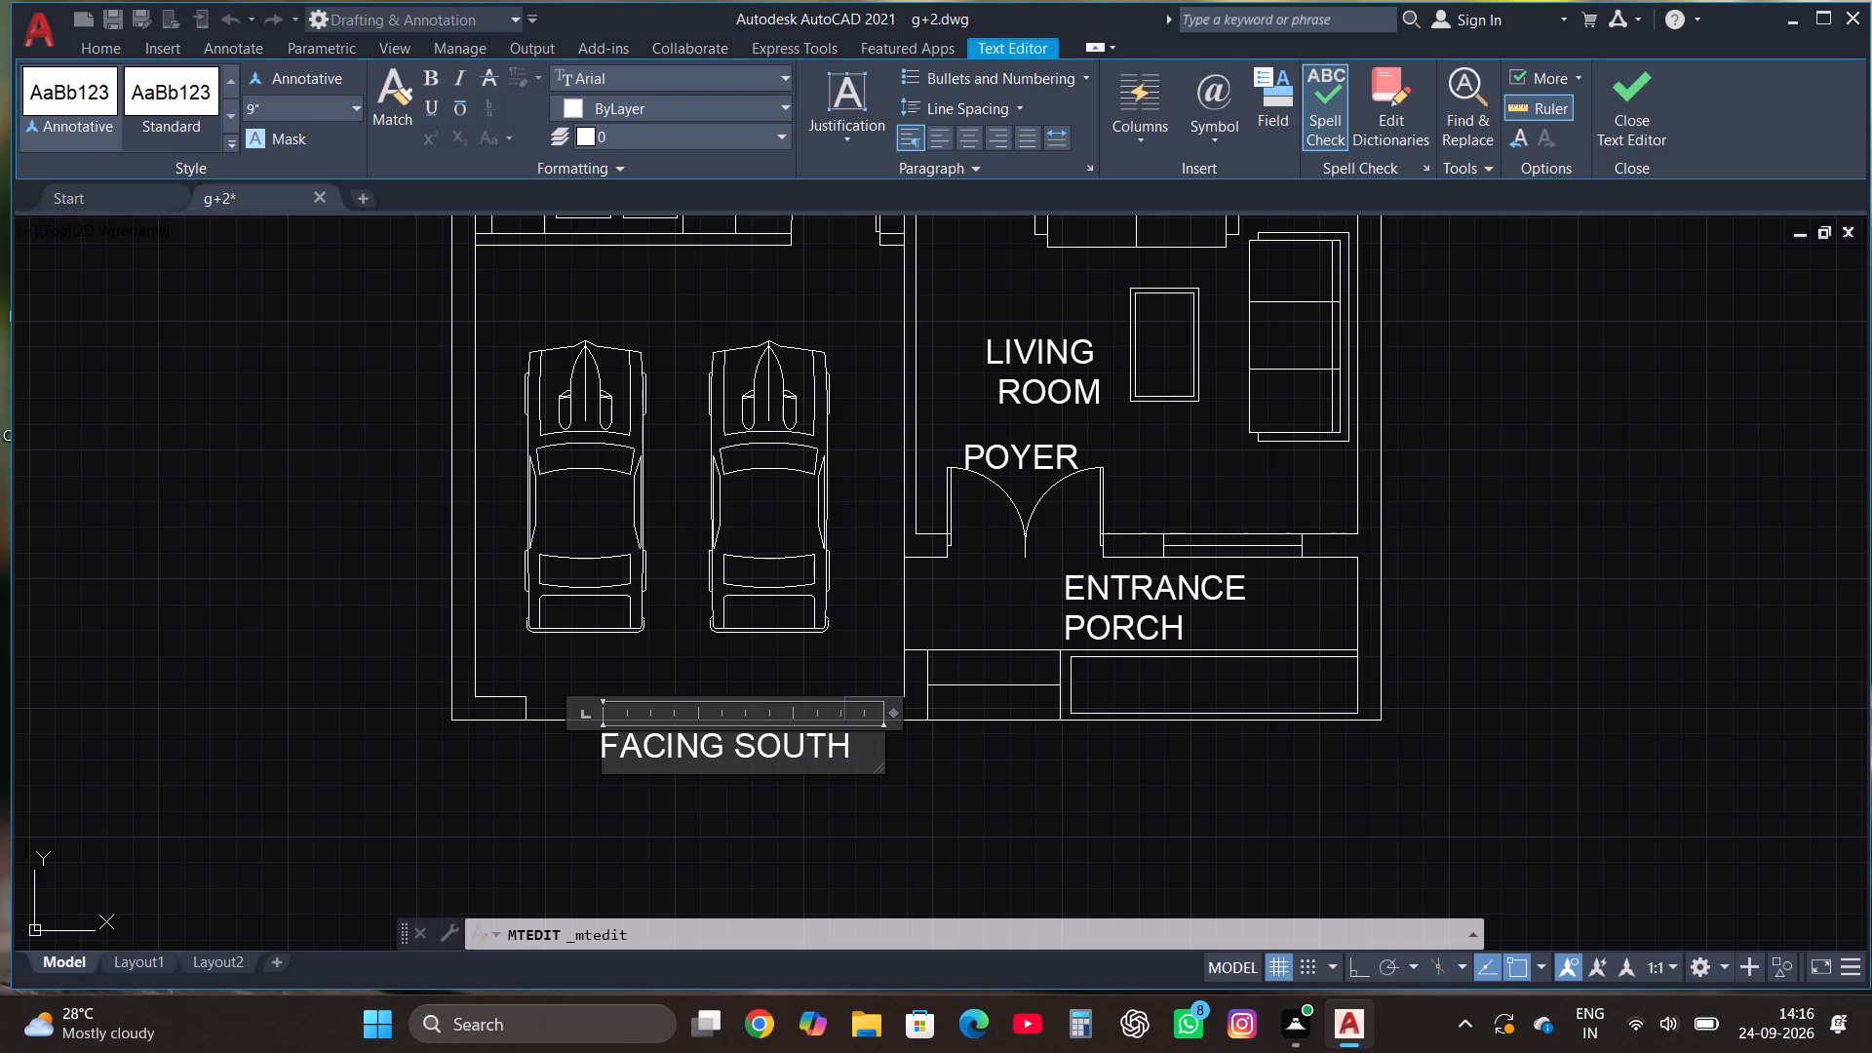
left_click(1633, 96)
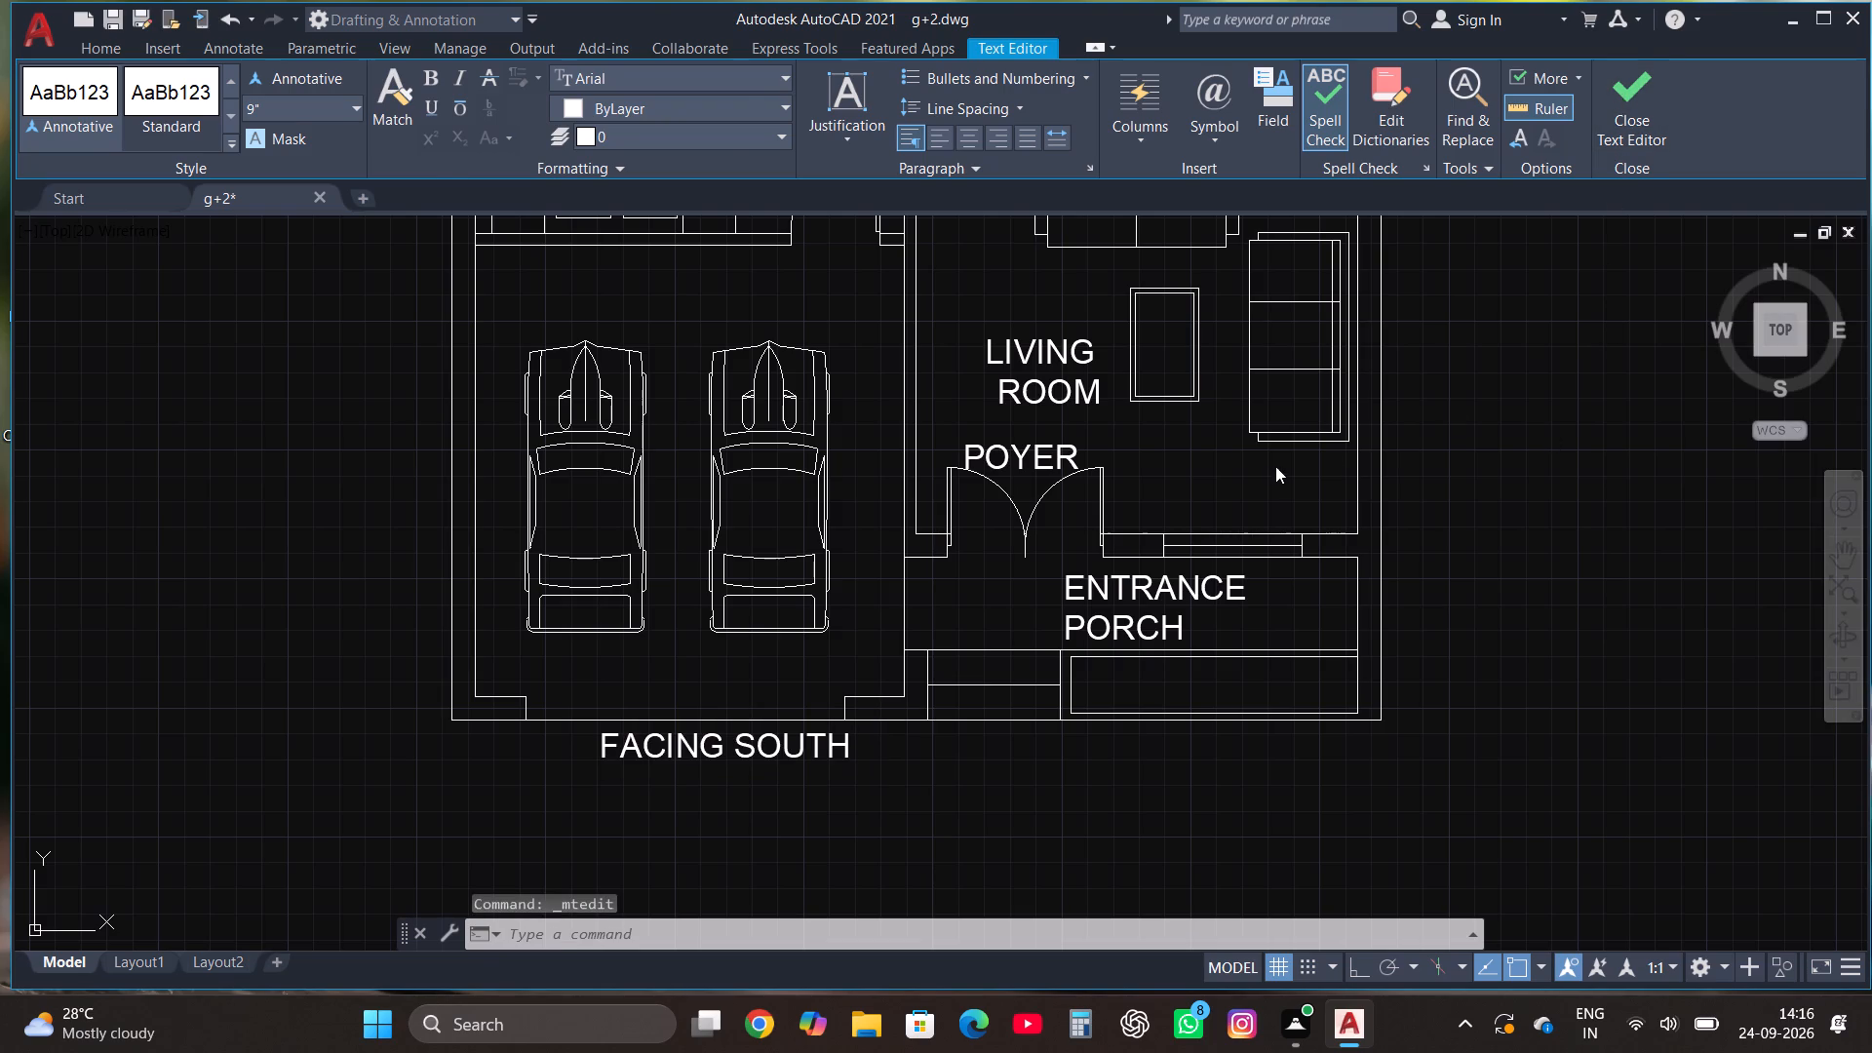
Copy the complete labelled floor plan, including the FACING SOUTH label, straight south of the original with Ortho on.
scroll(1255, 529, "down", 1)
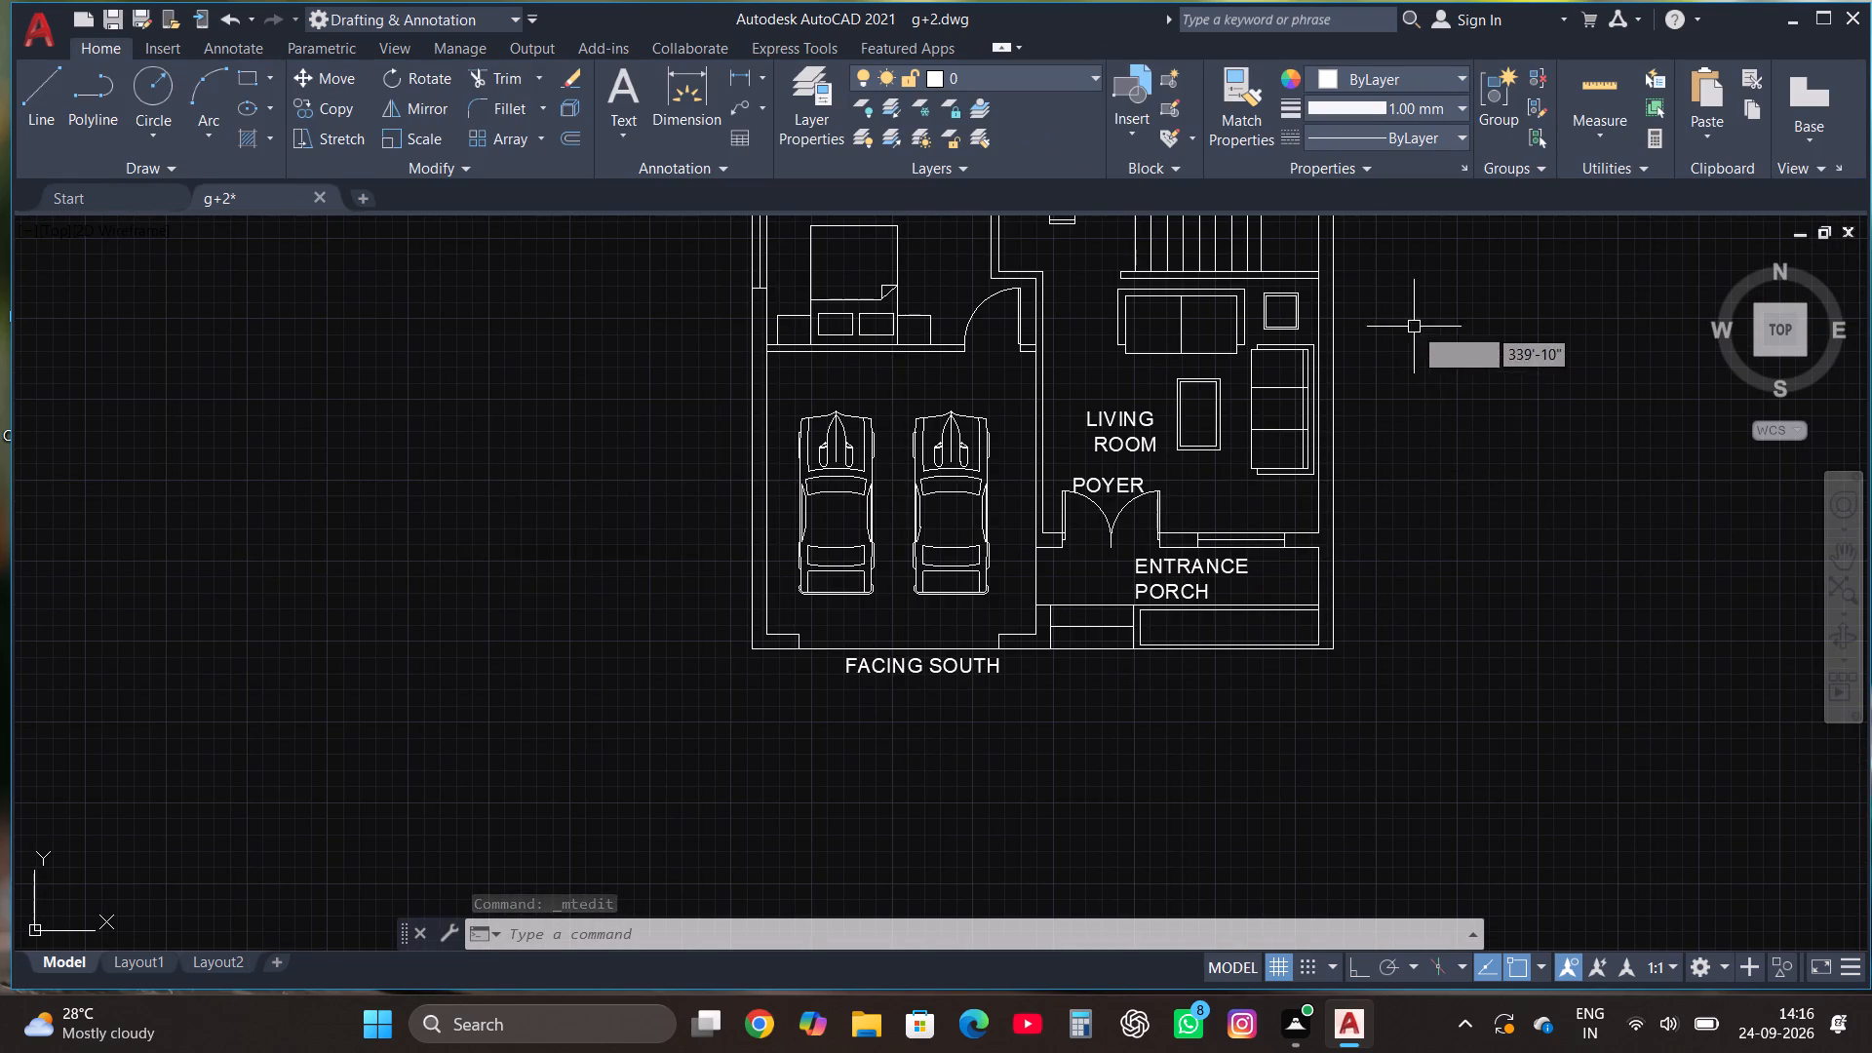
scroll(1357, 496, "down", 1)
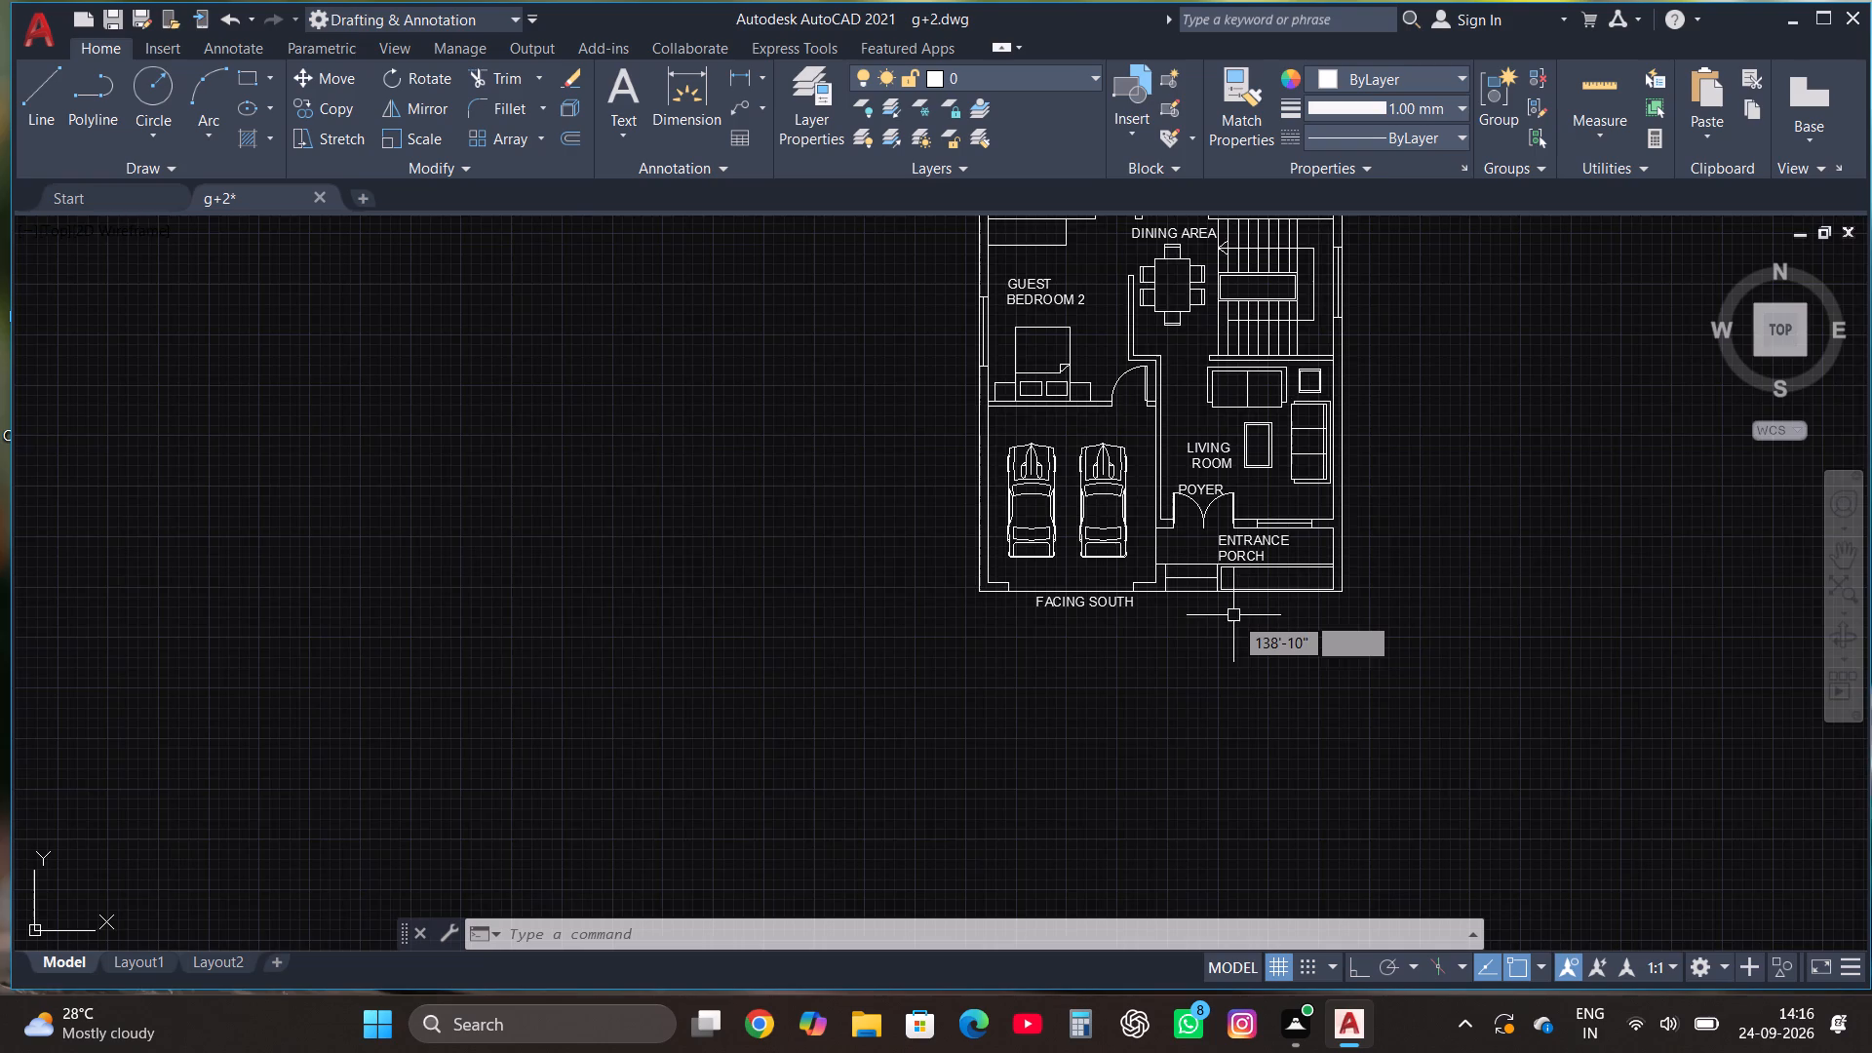
scroll(1233, 631, "down", 2)
scroll(1205, 442, "up", 2)
scroll(1150, 425, "down", 1)
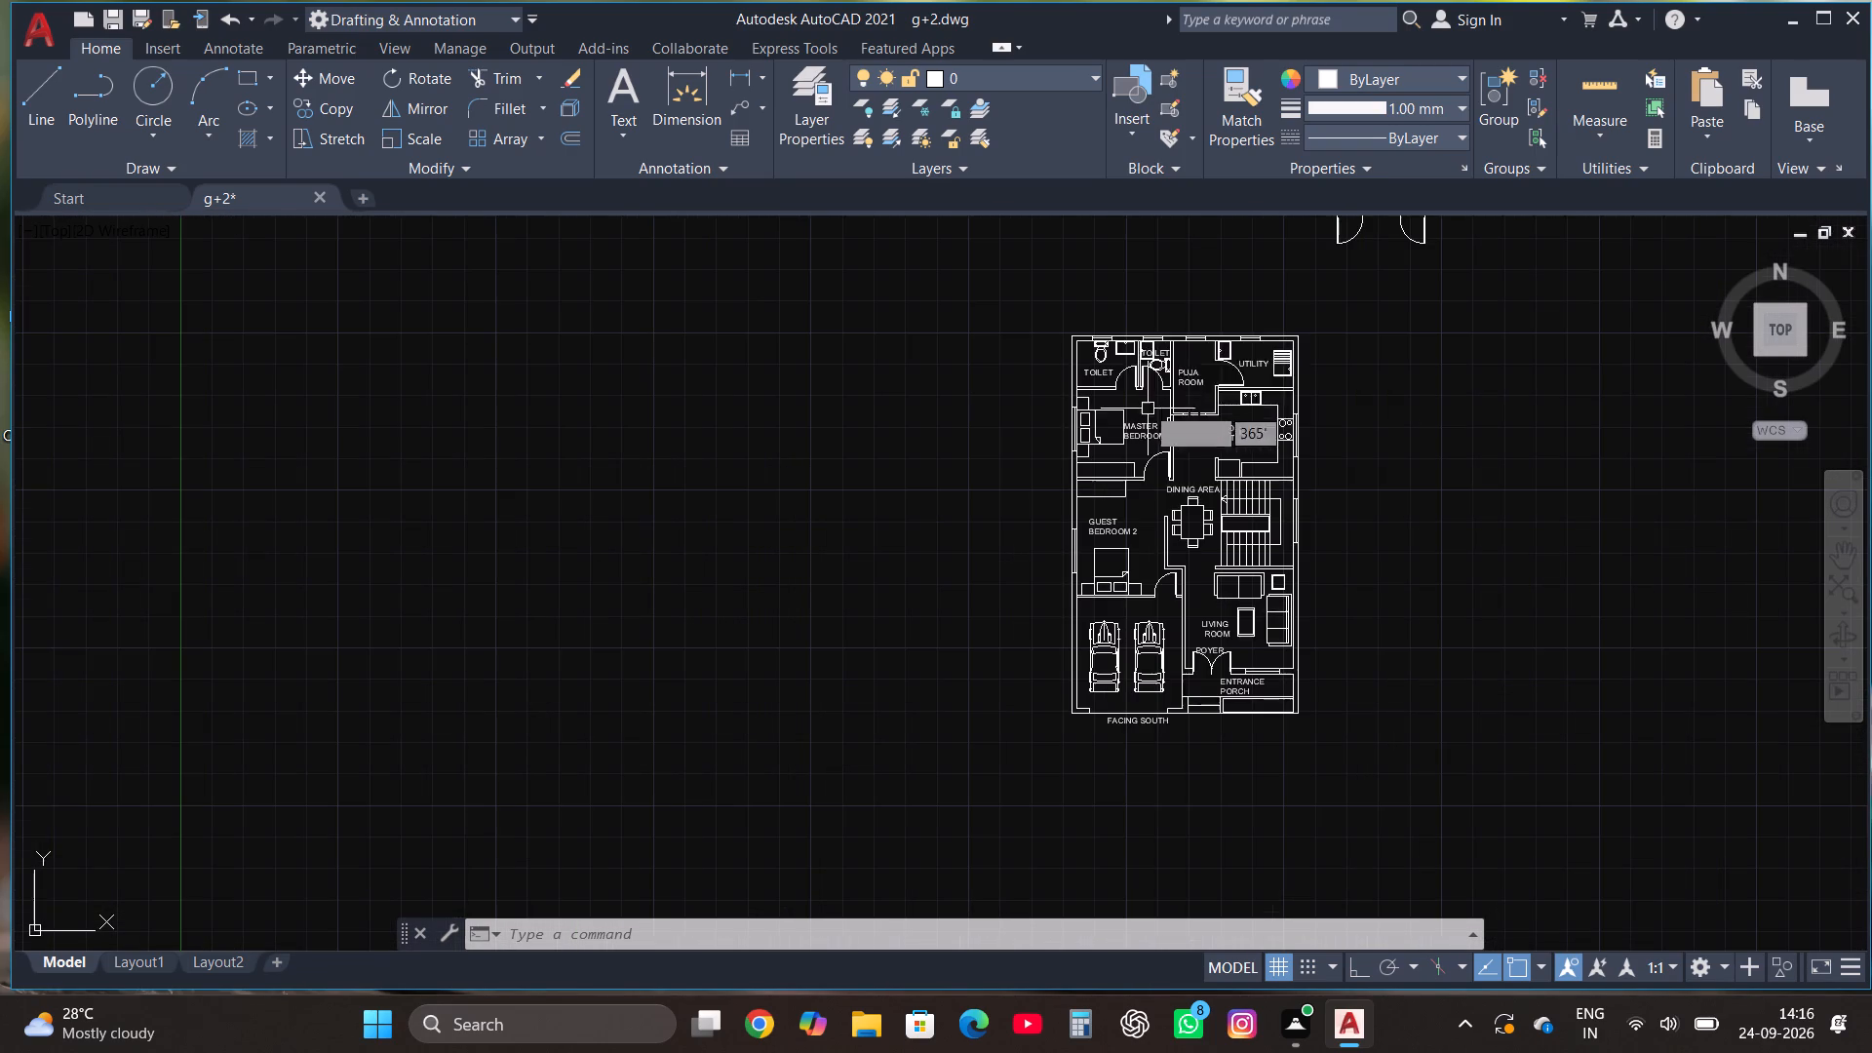
left_click(1011, 748)
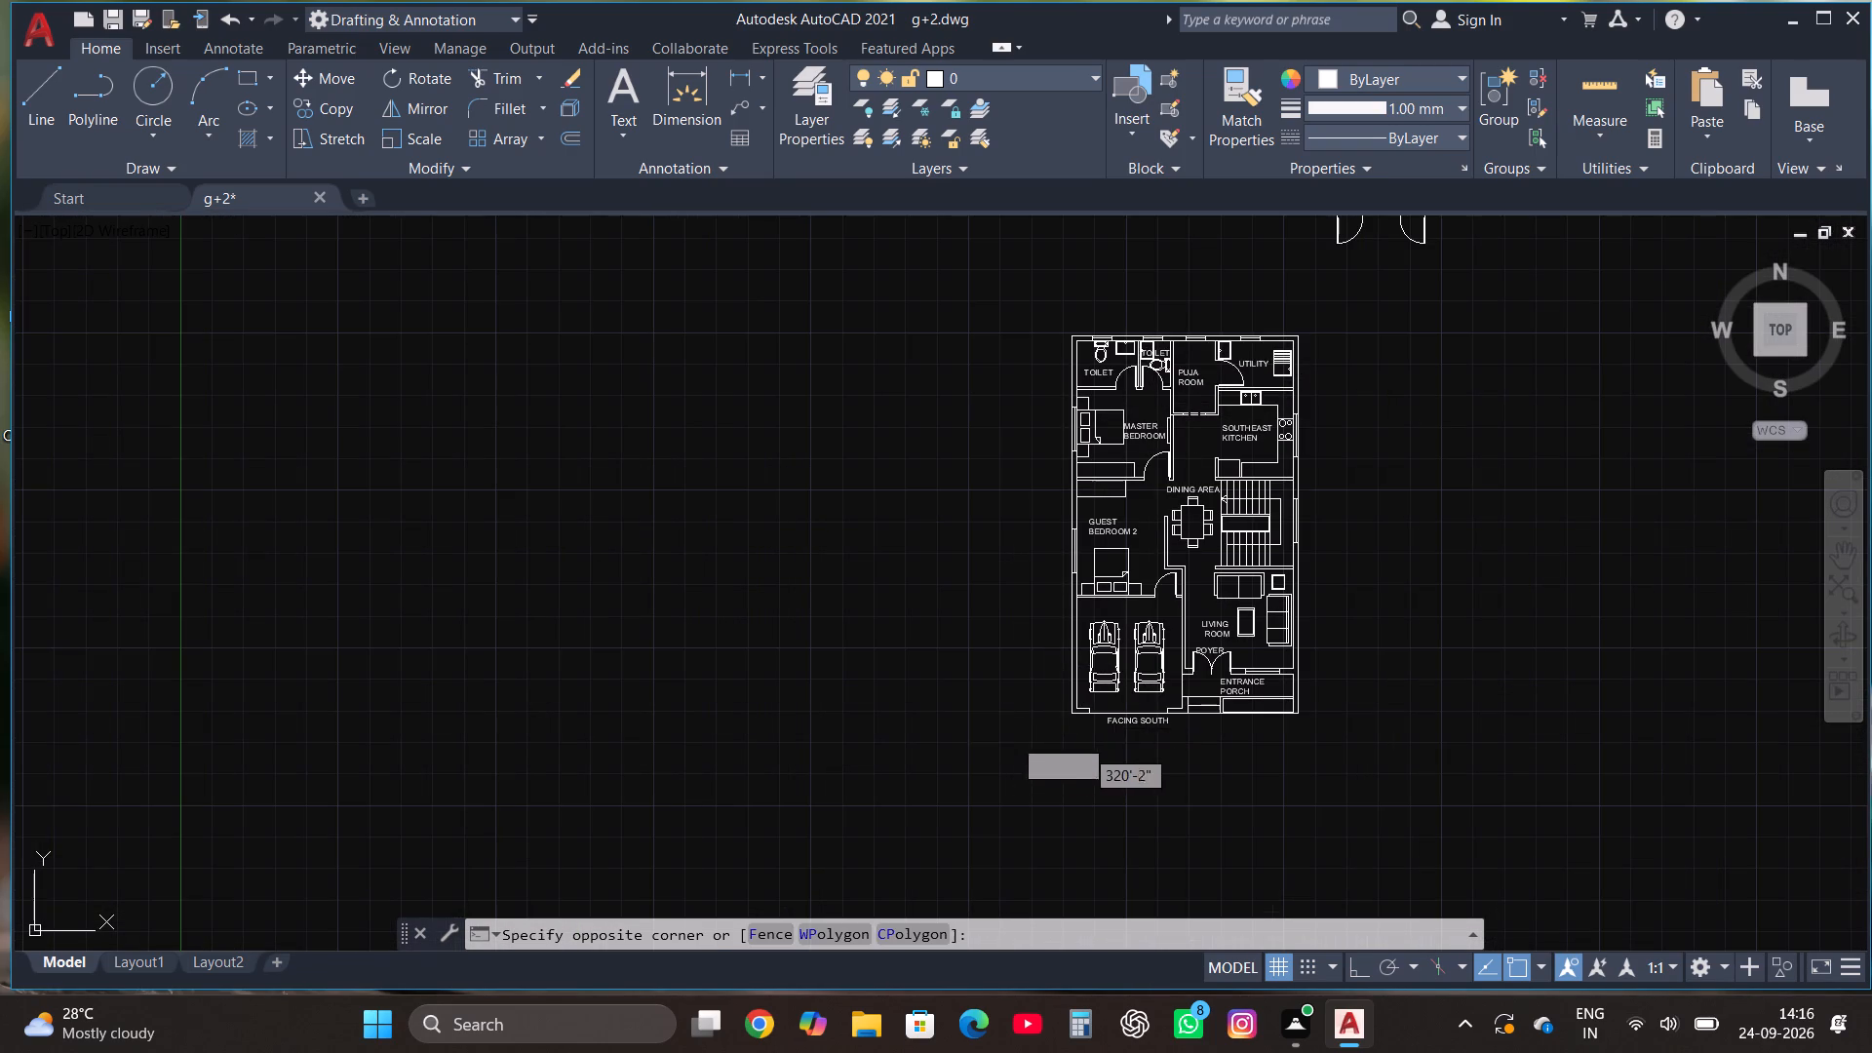
left_click(852, 779)
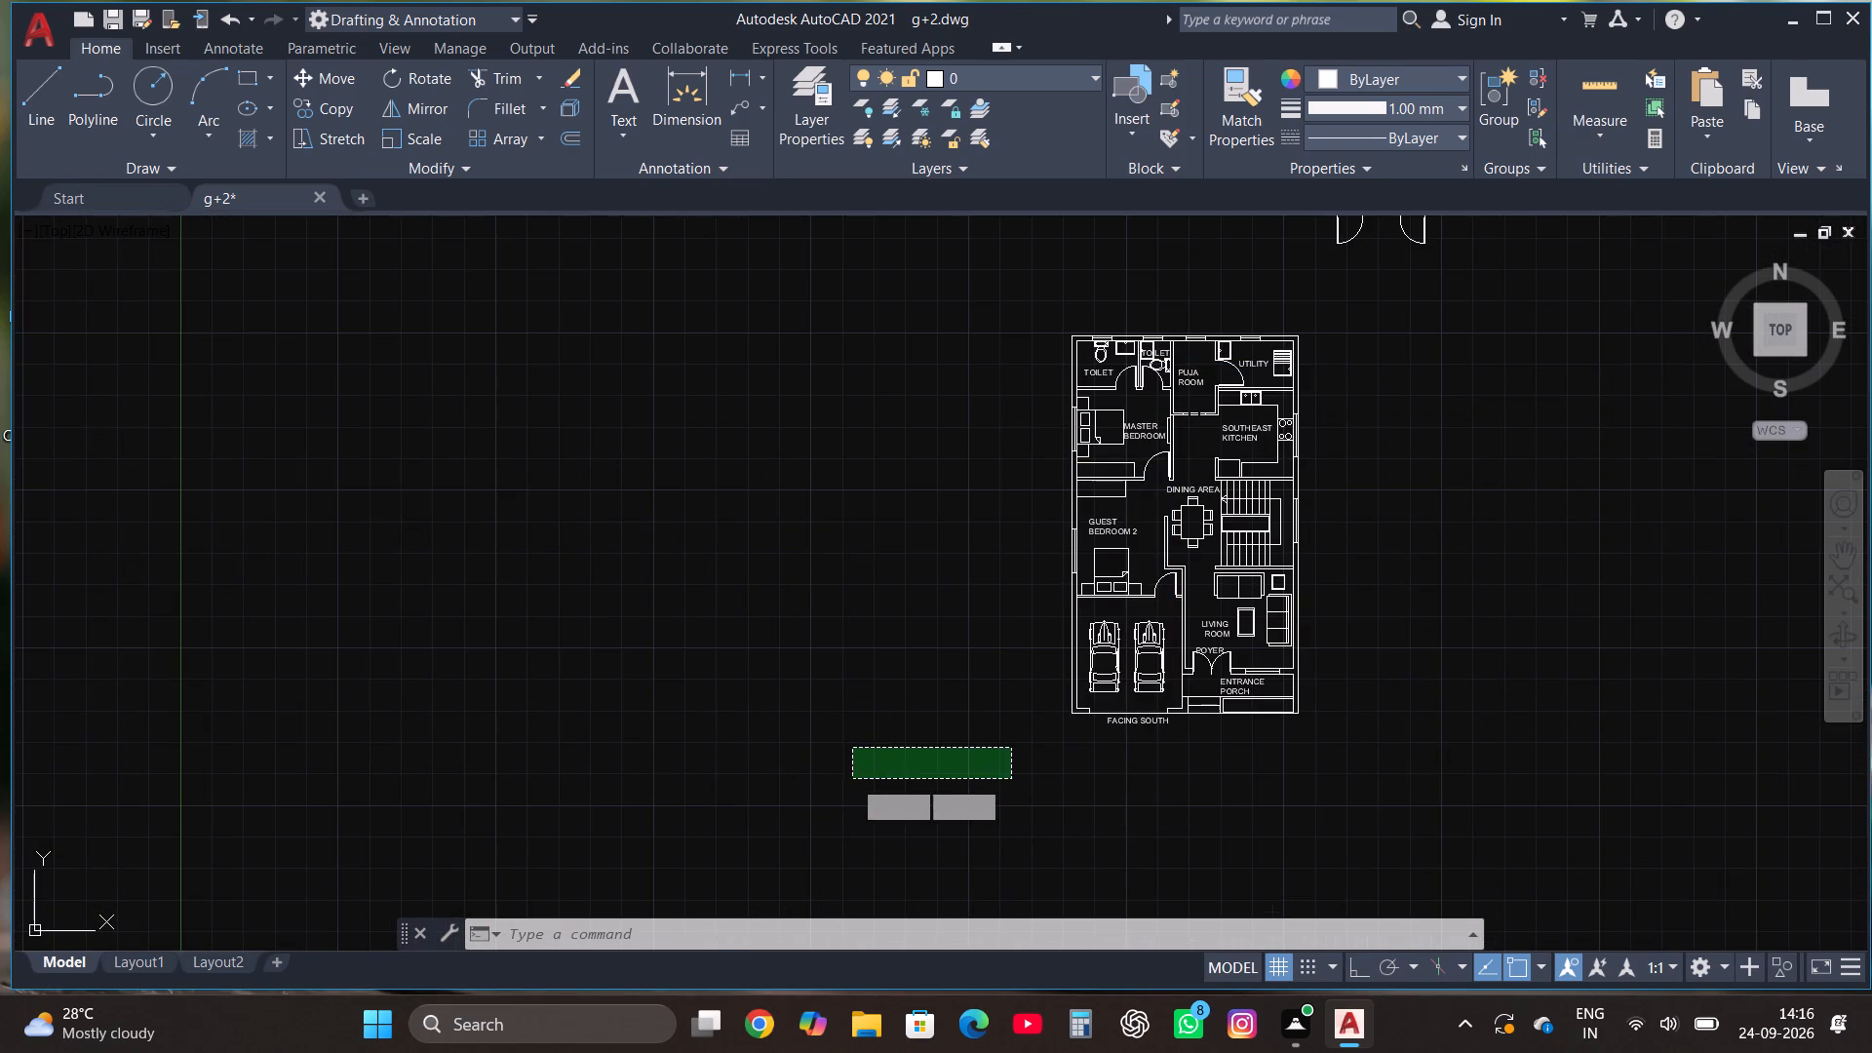
left_click_drag(852, 779, 1006, 649)
left_click(993, 760)
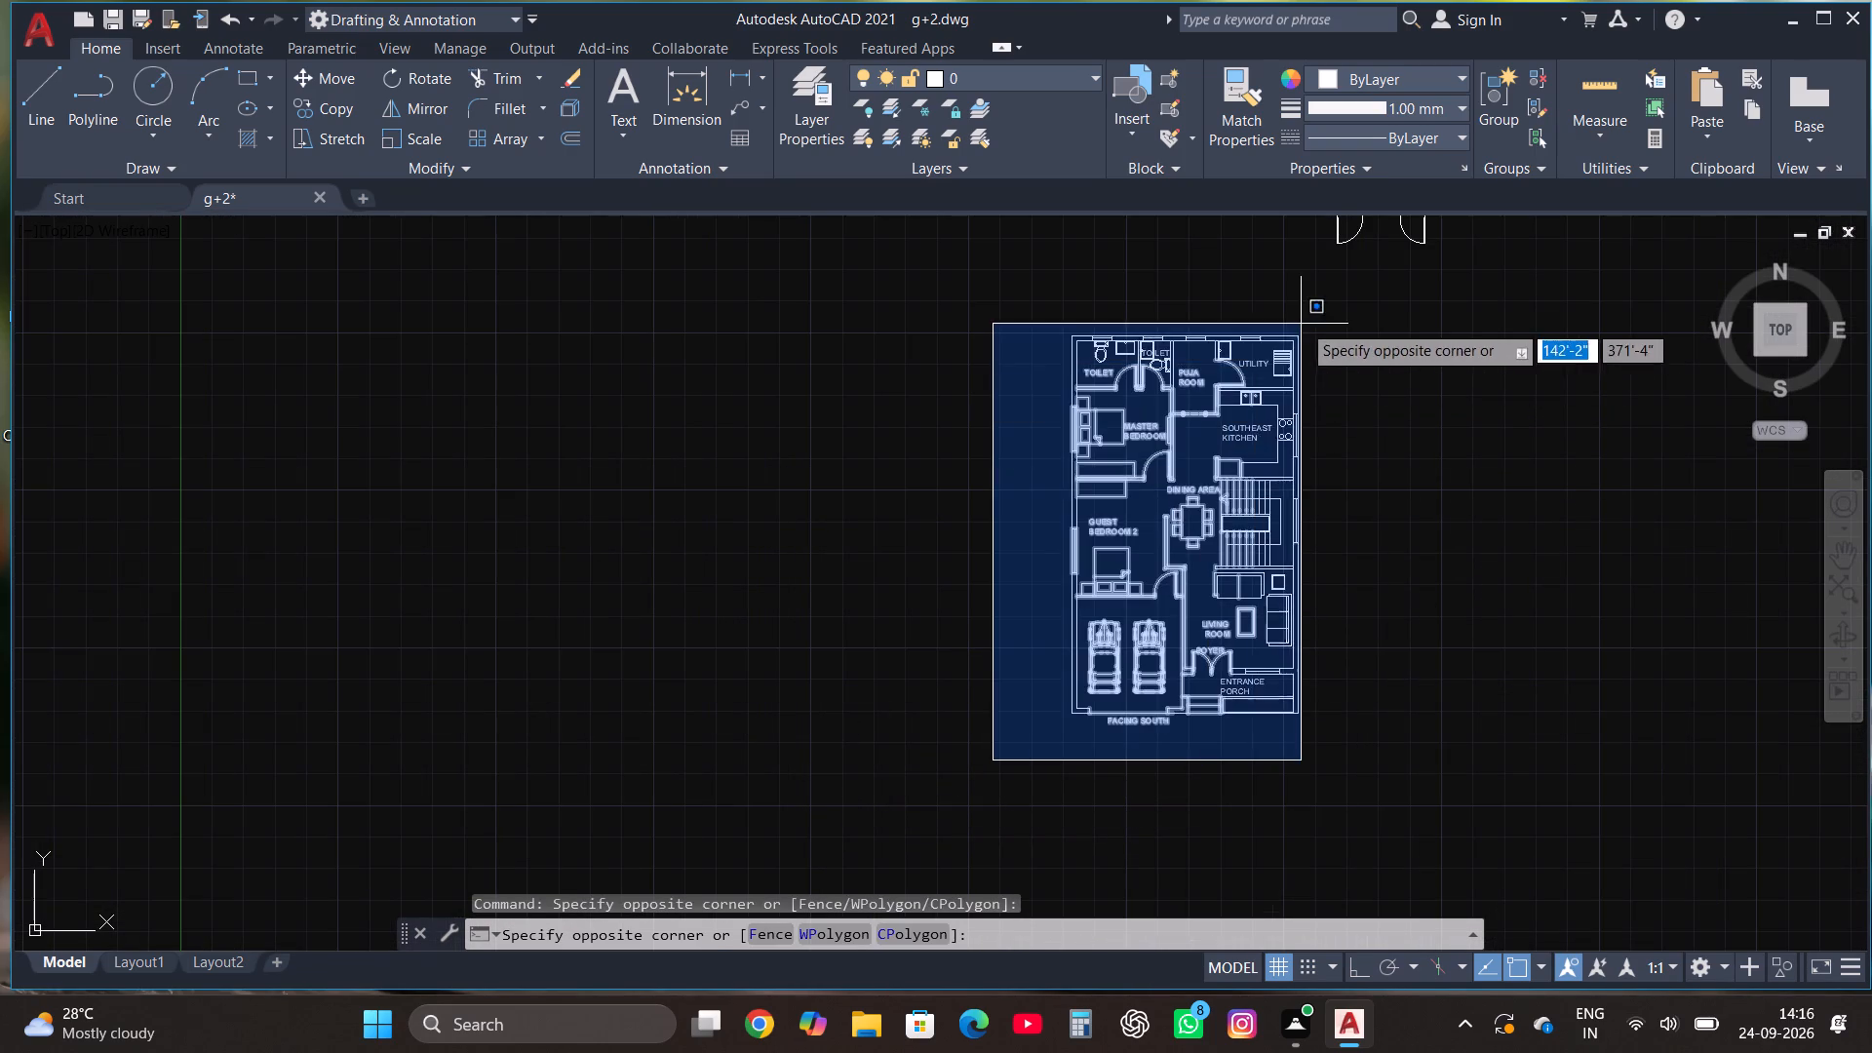
left_click(1330, 298)
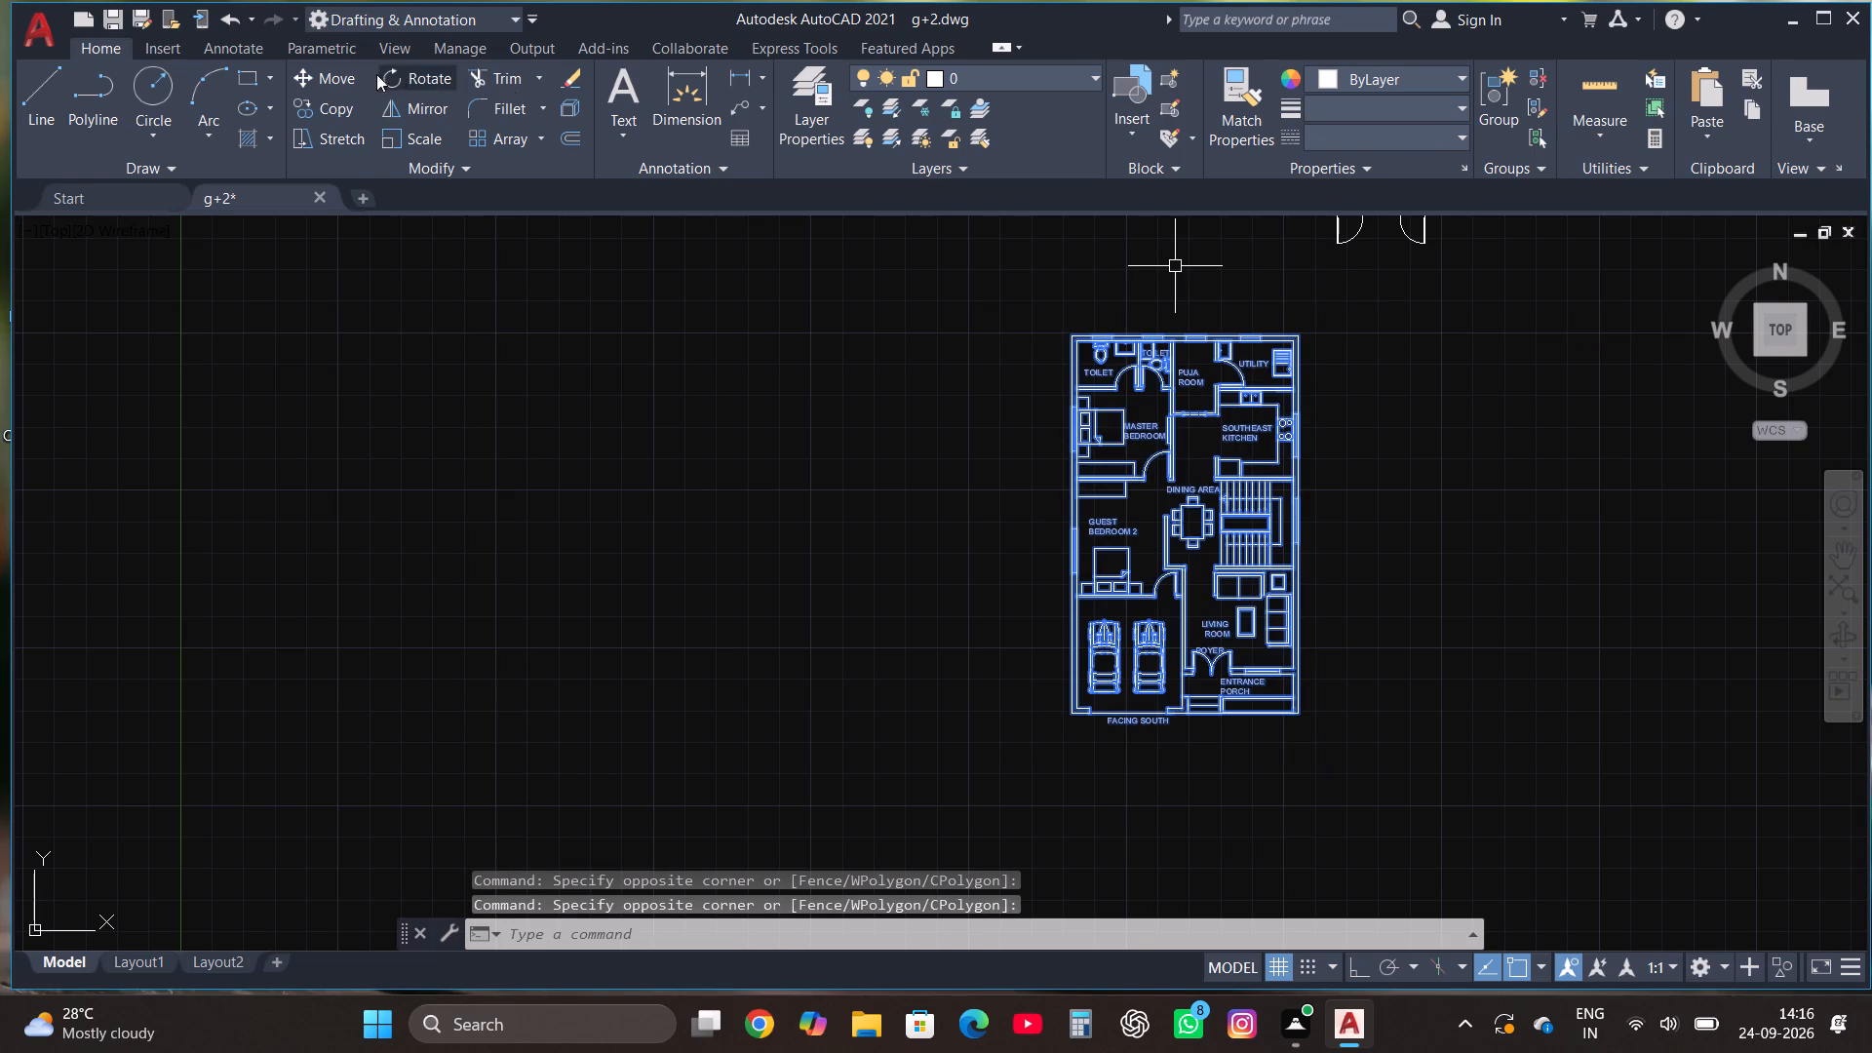
left_click(327, 104)
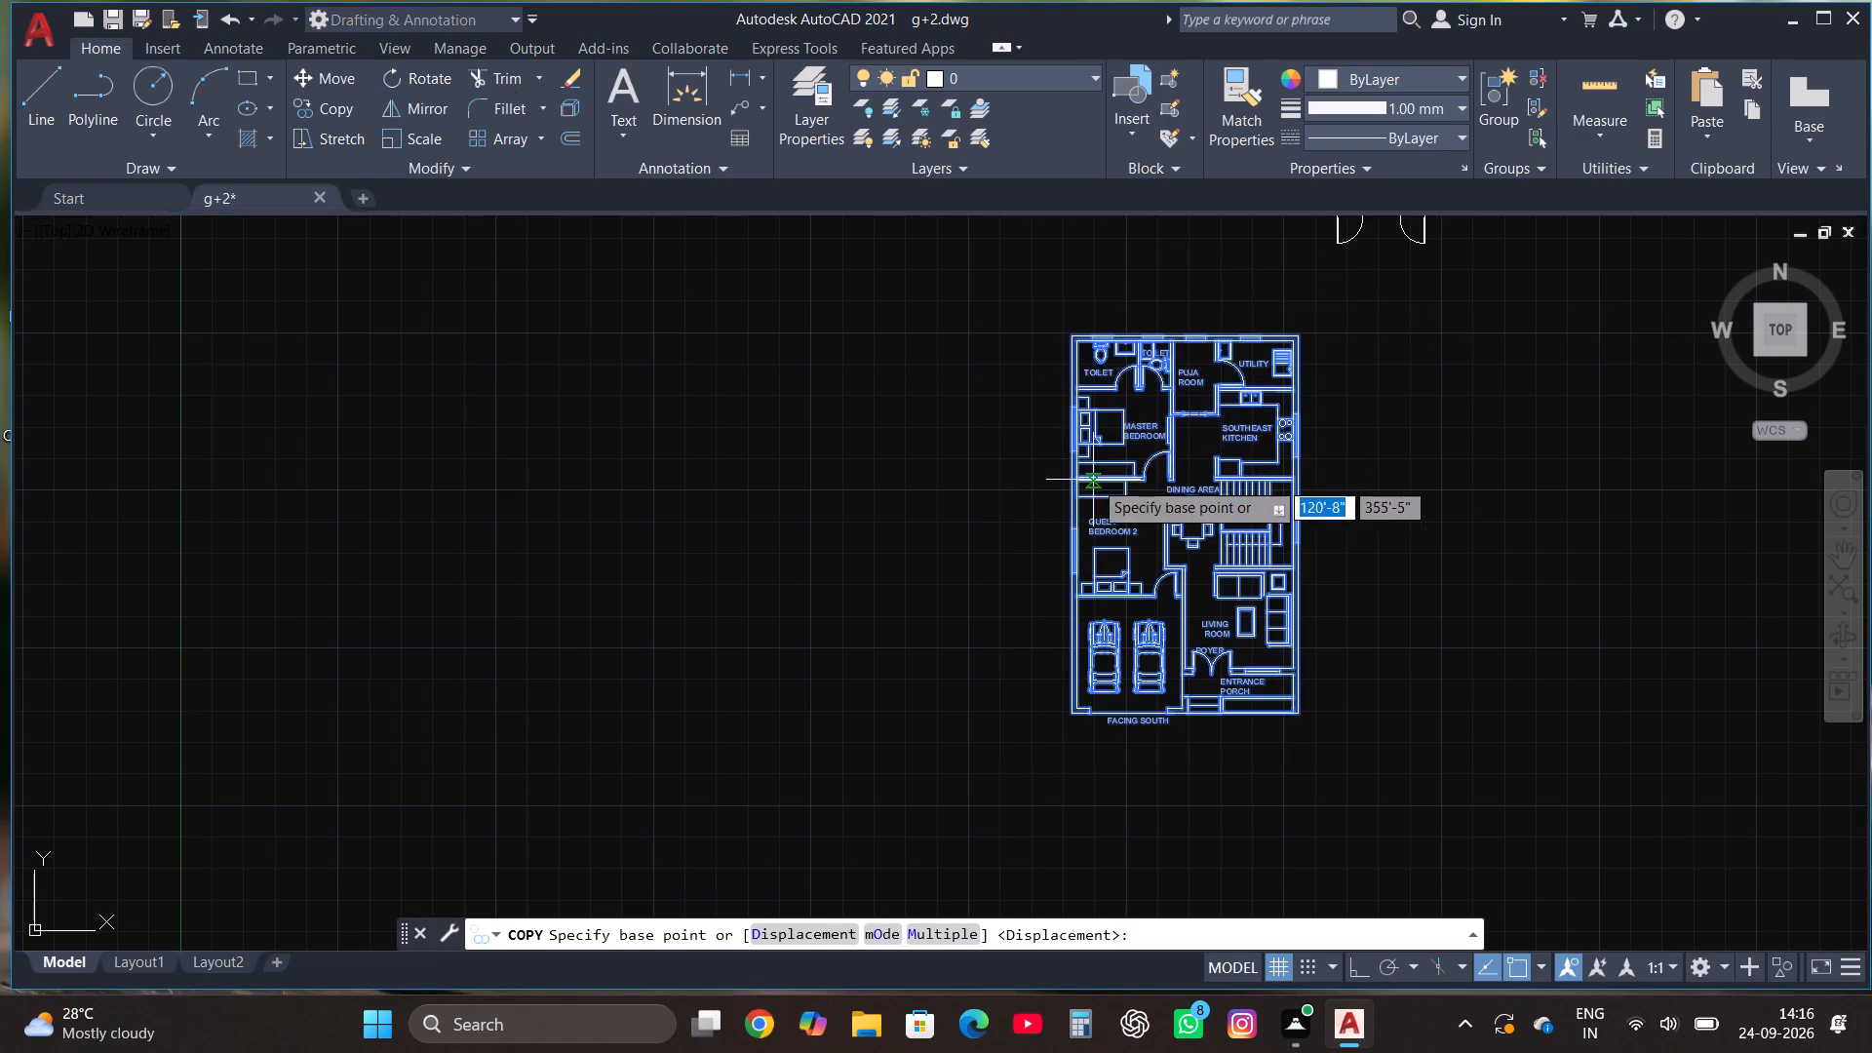
left_click(1175, 521)
scroll(1175, 520, "down", 3)
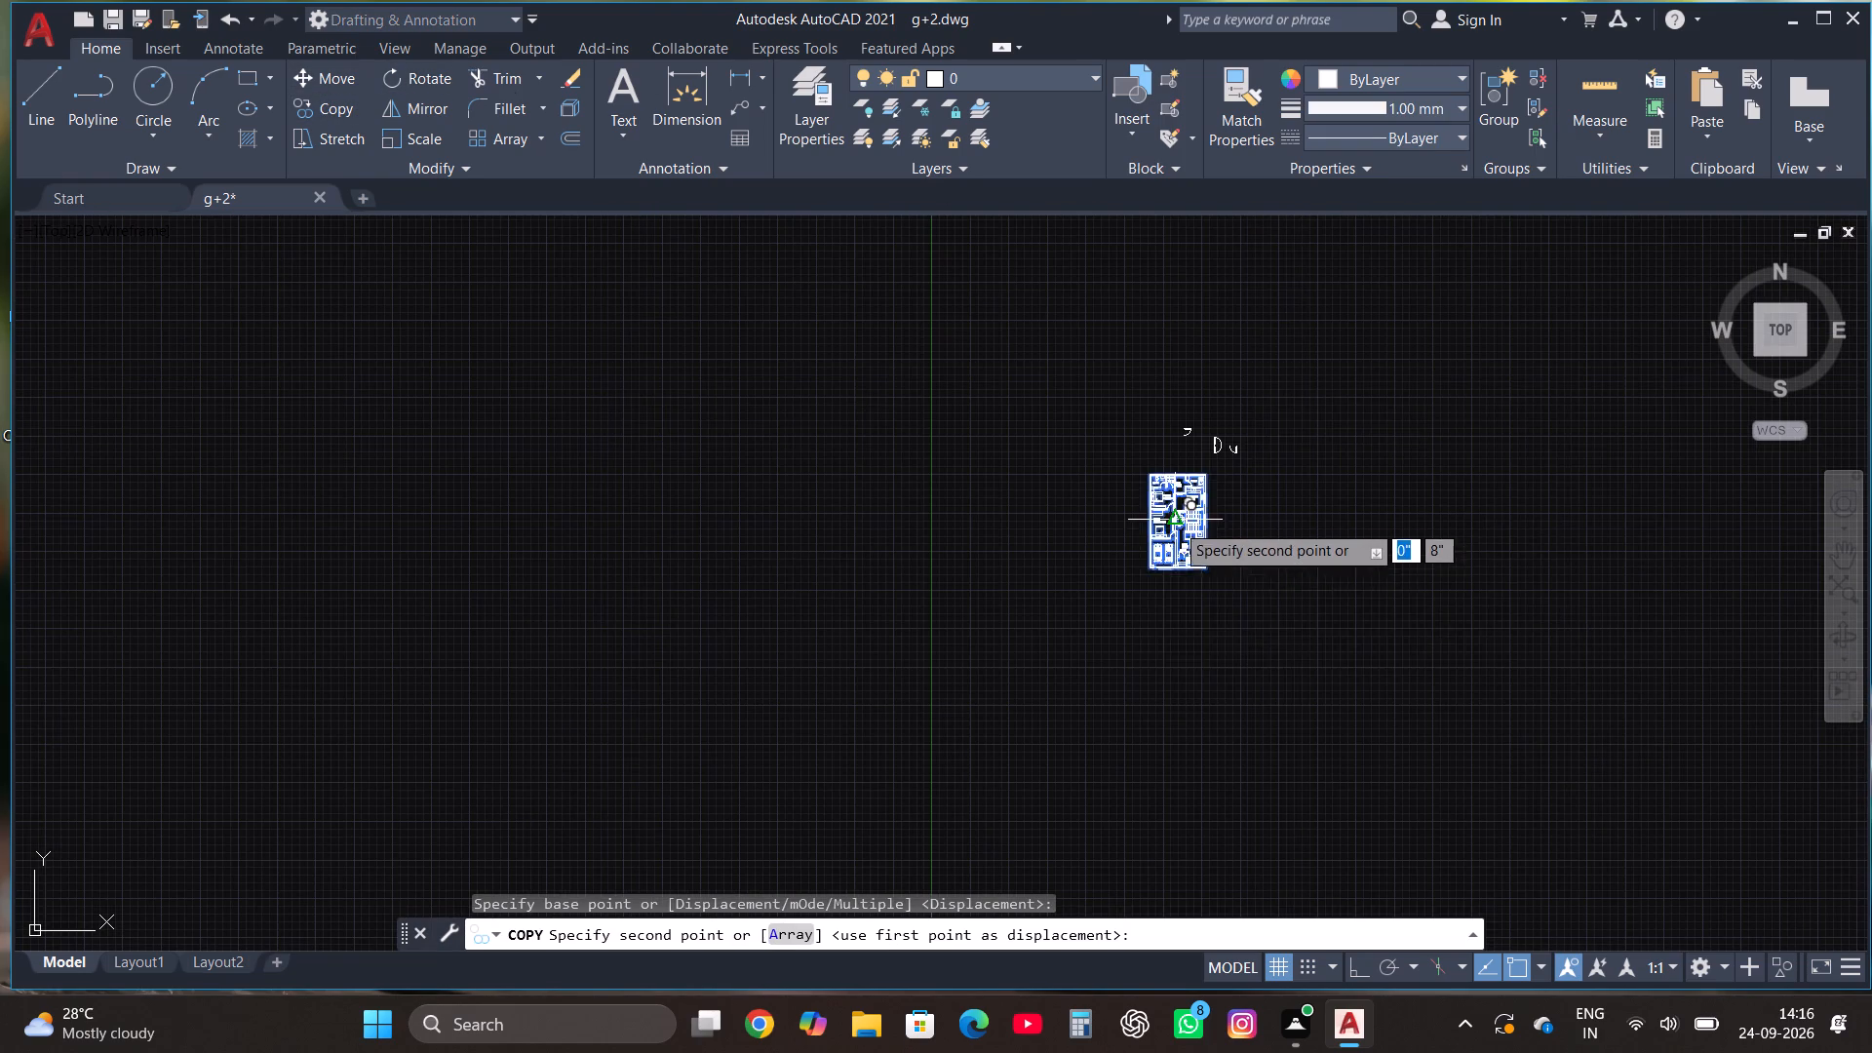
scroll(1180, 631, "up", 2)
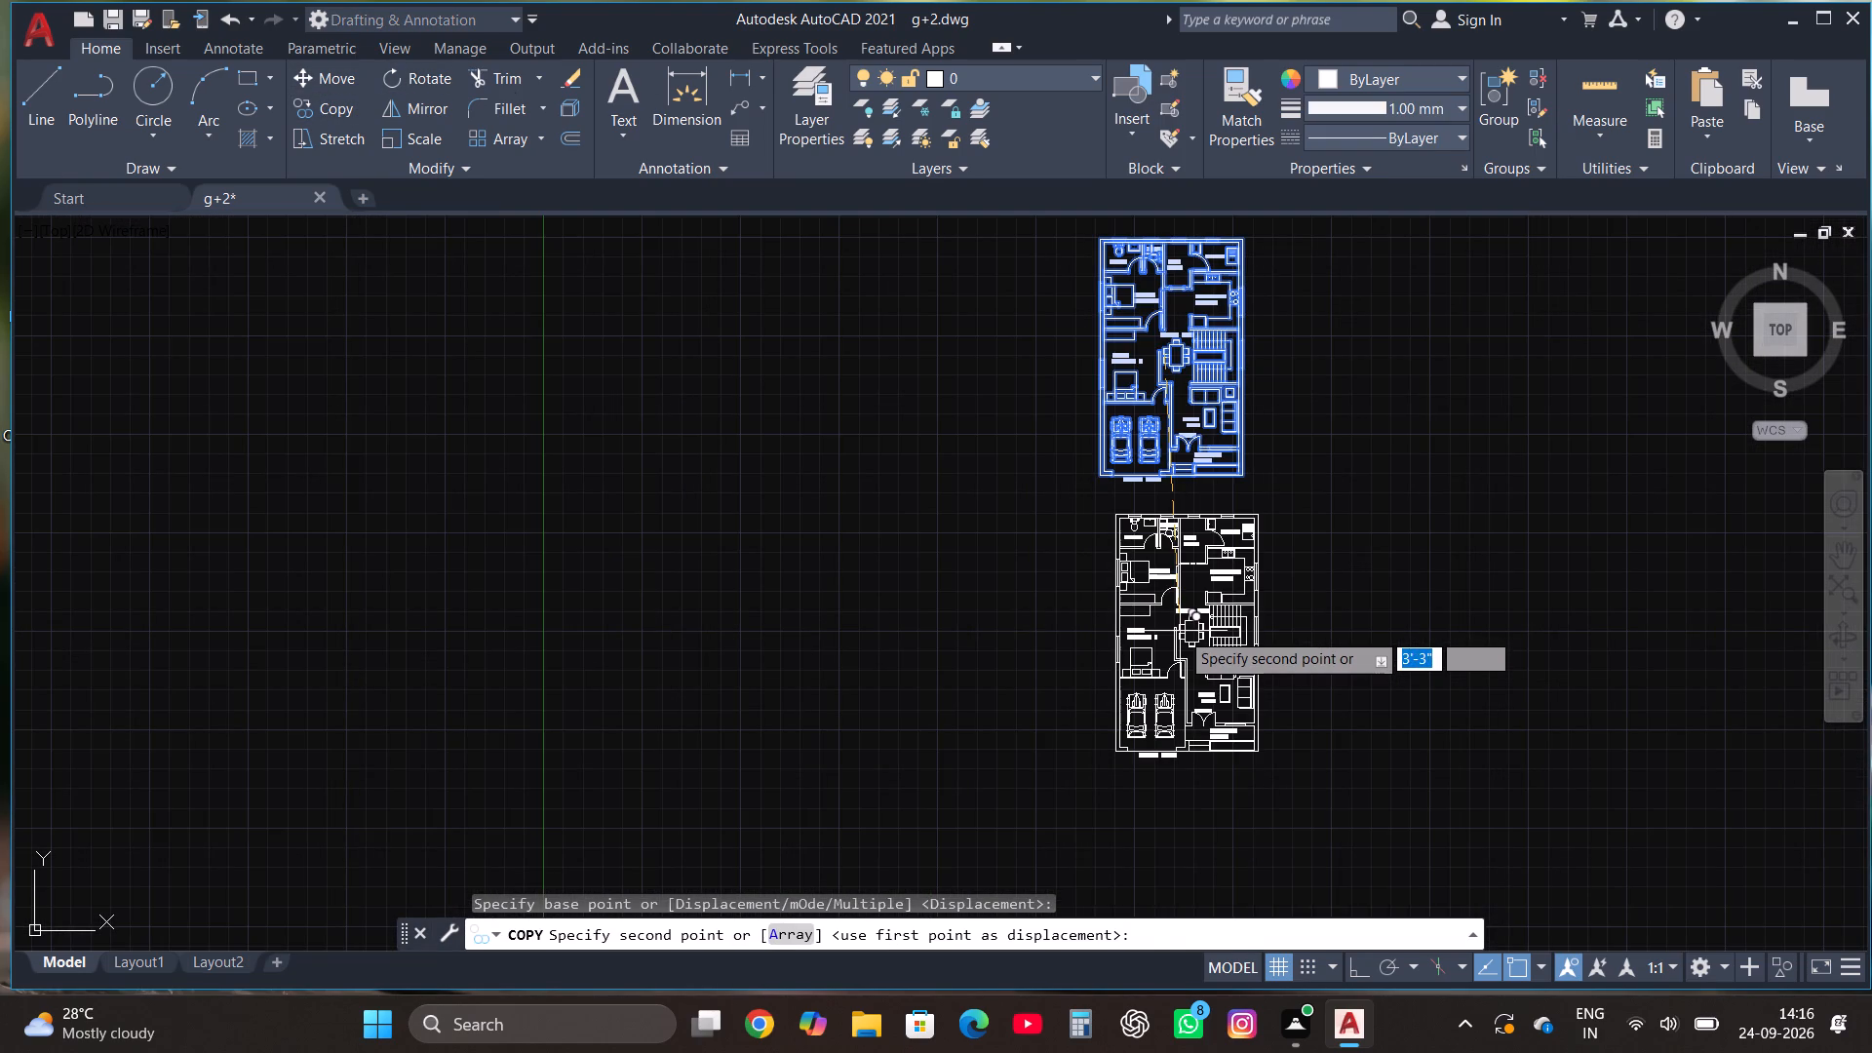
key("F8")
left_click(1175, 643)
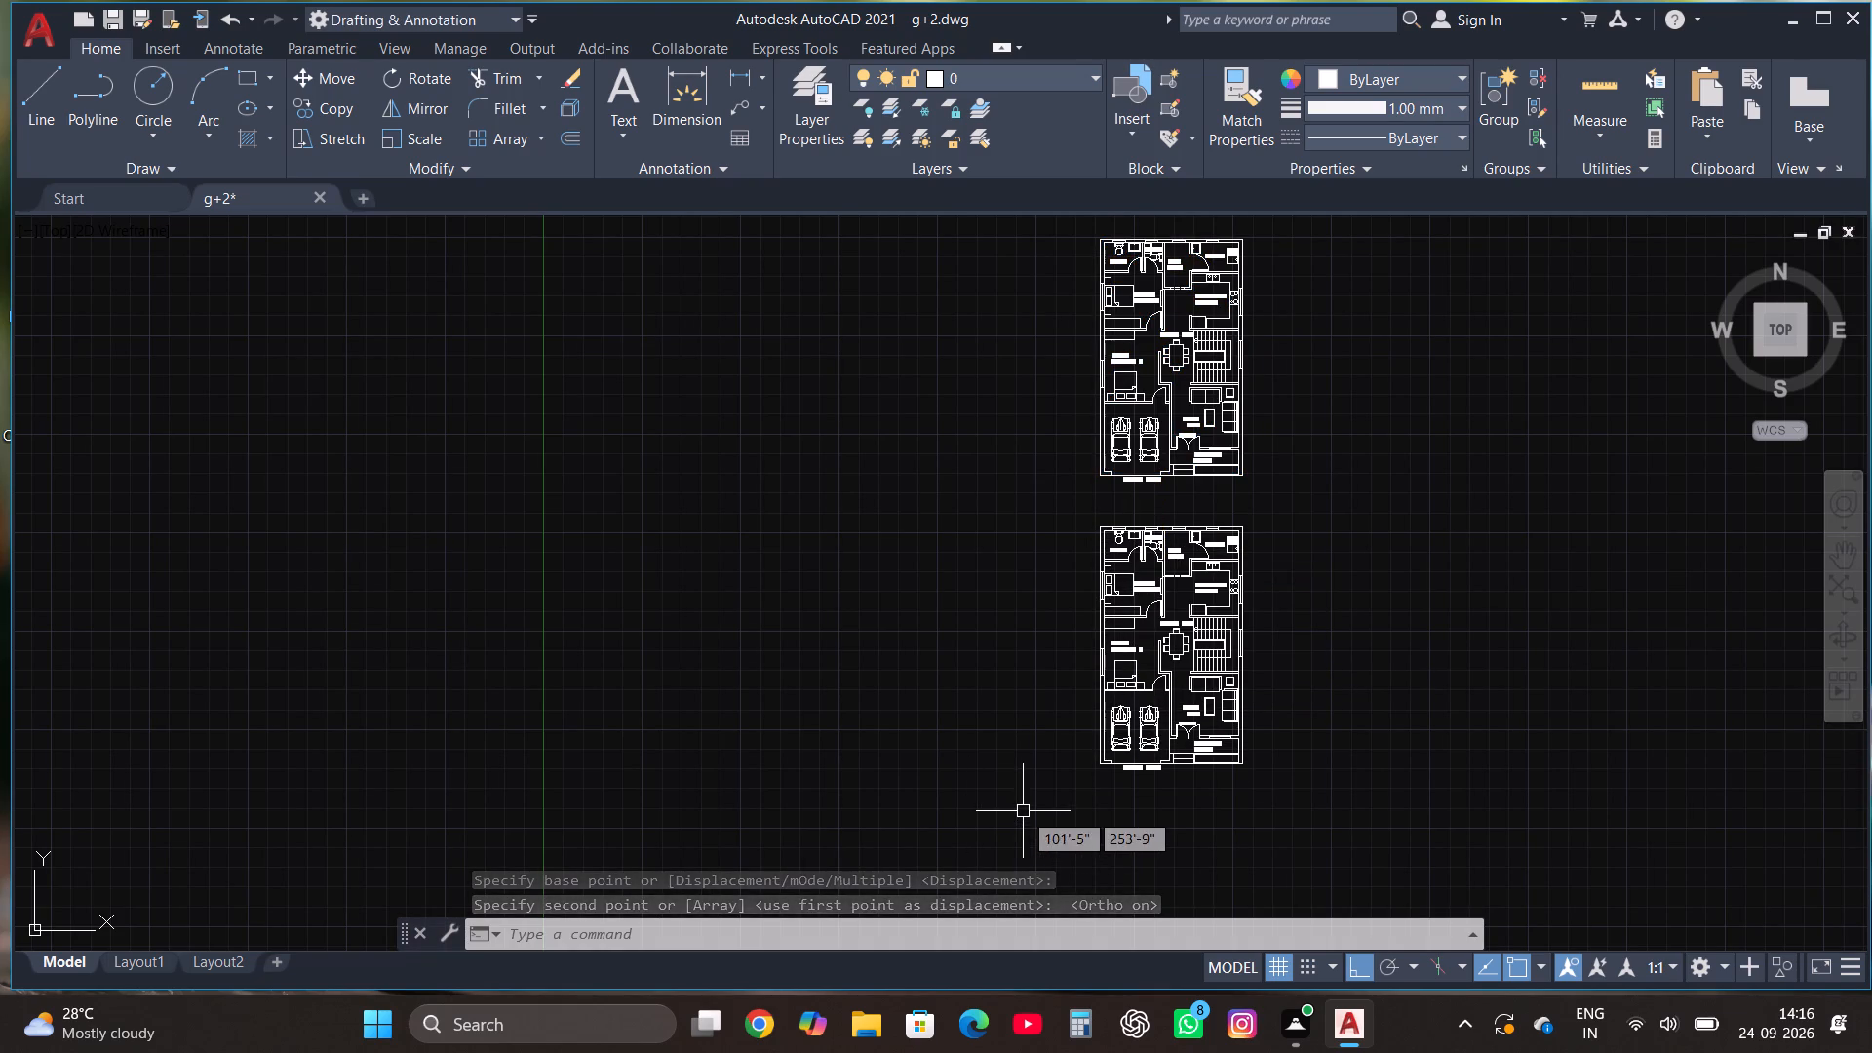
key("Escape")
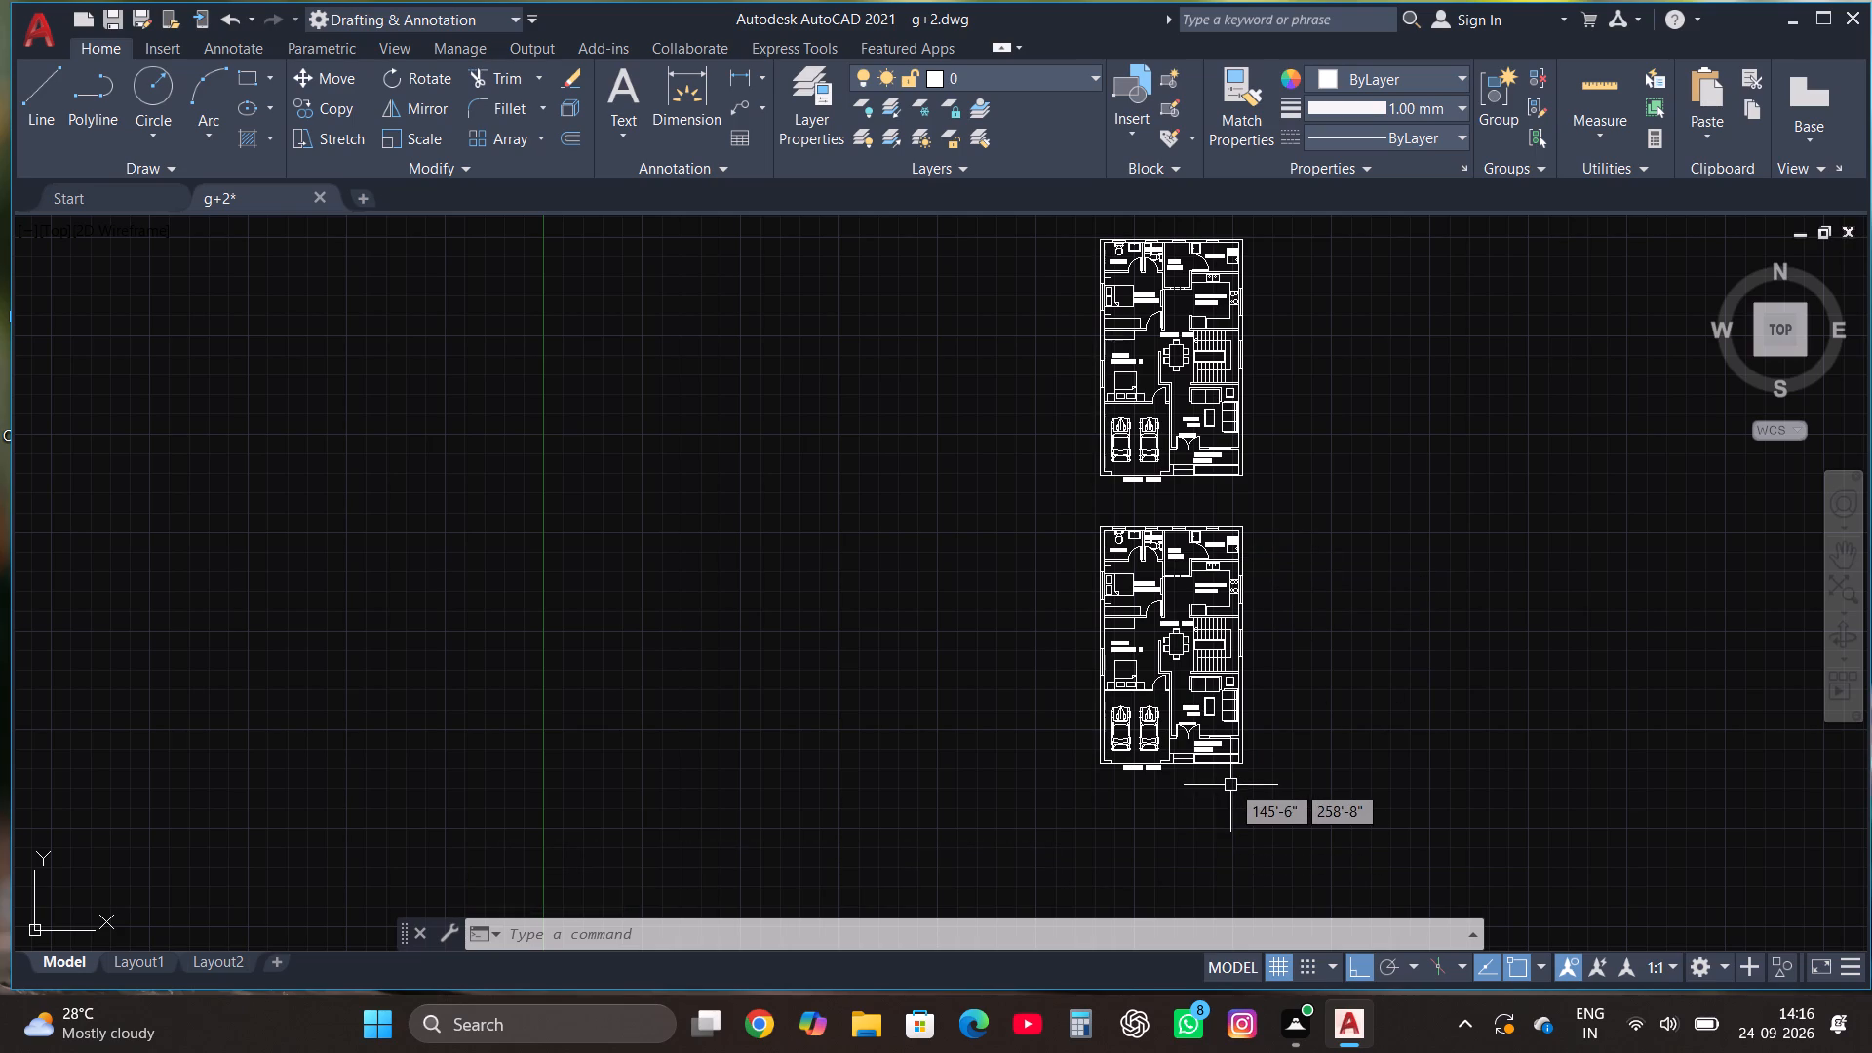
In the southern copy, erase the cars, double door, coffee table, living room, POYER and porch labels, and the parking and porch walls and steps.
scroll(1245, 732, "up", 1)
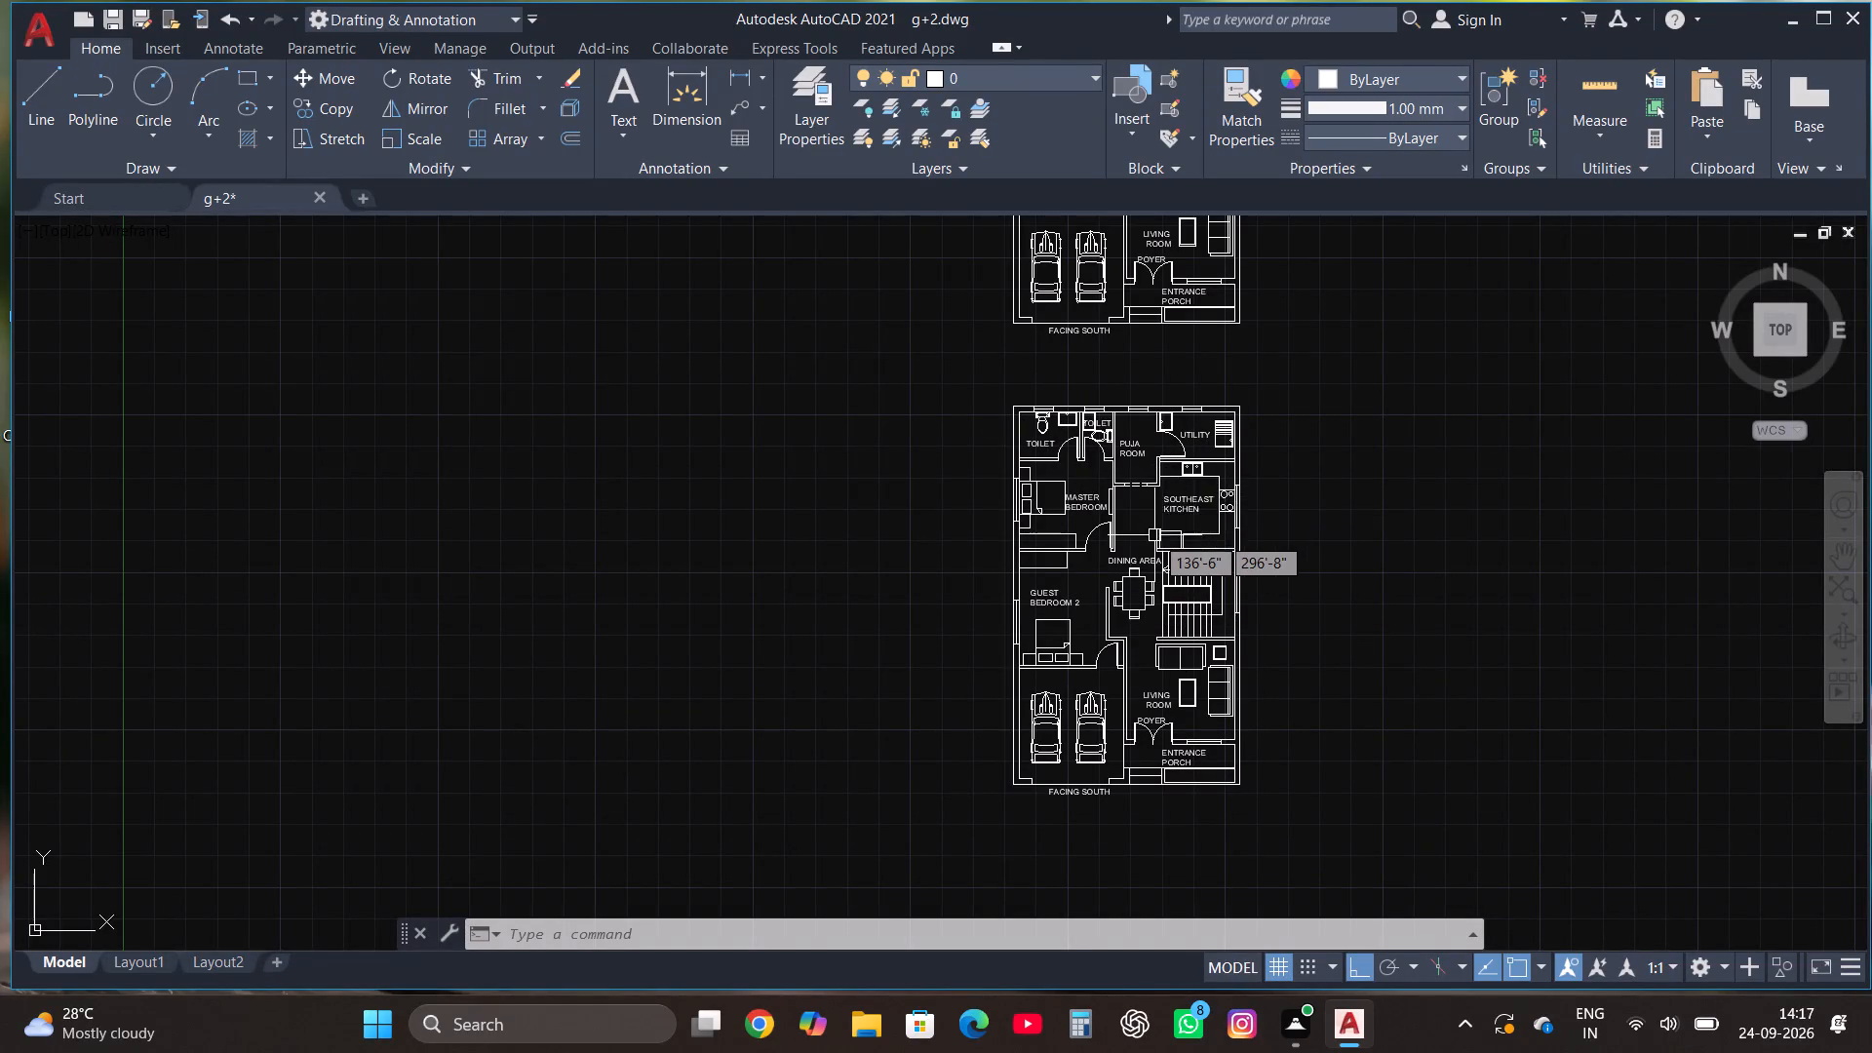
scroll(1154, 534, "up", 1)
scroll(1154, 534, "down", 1)
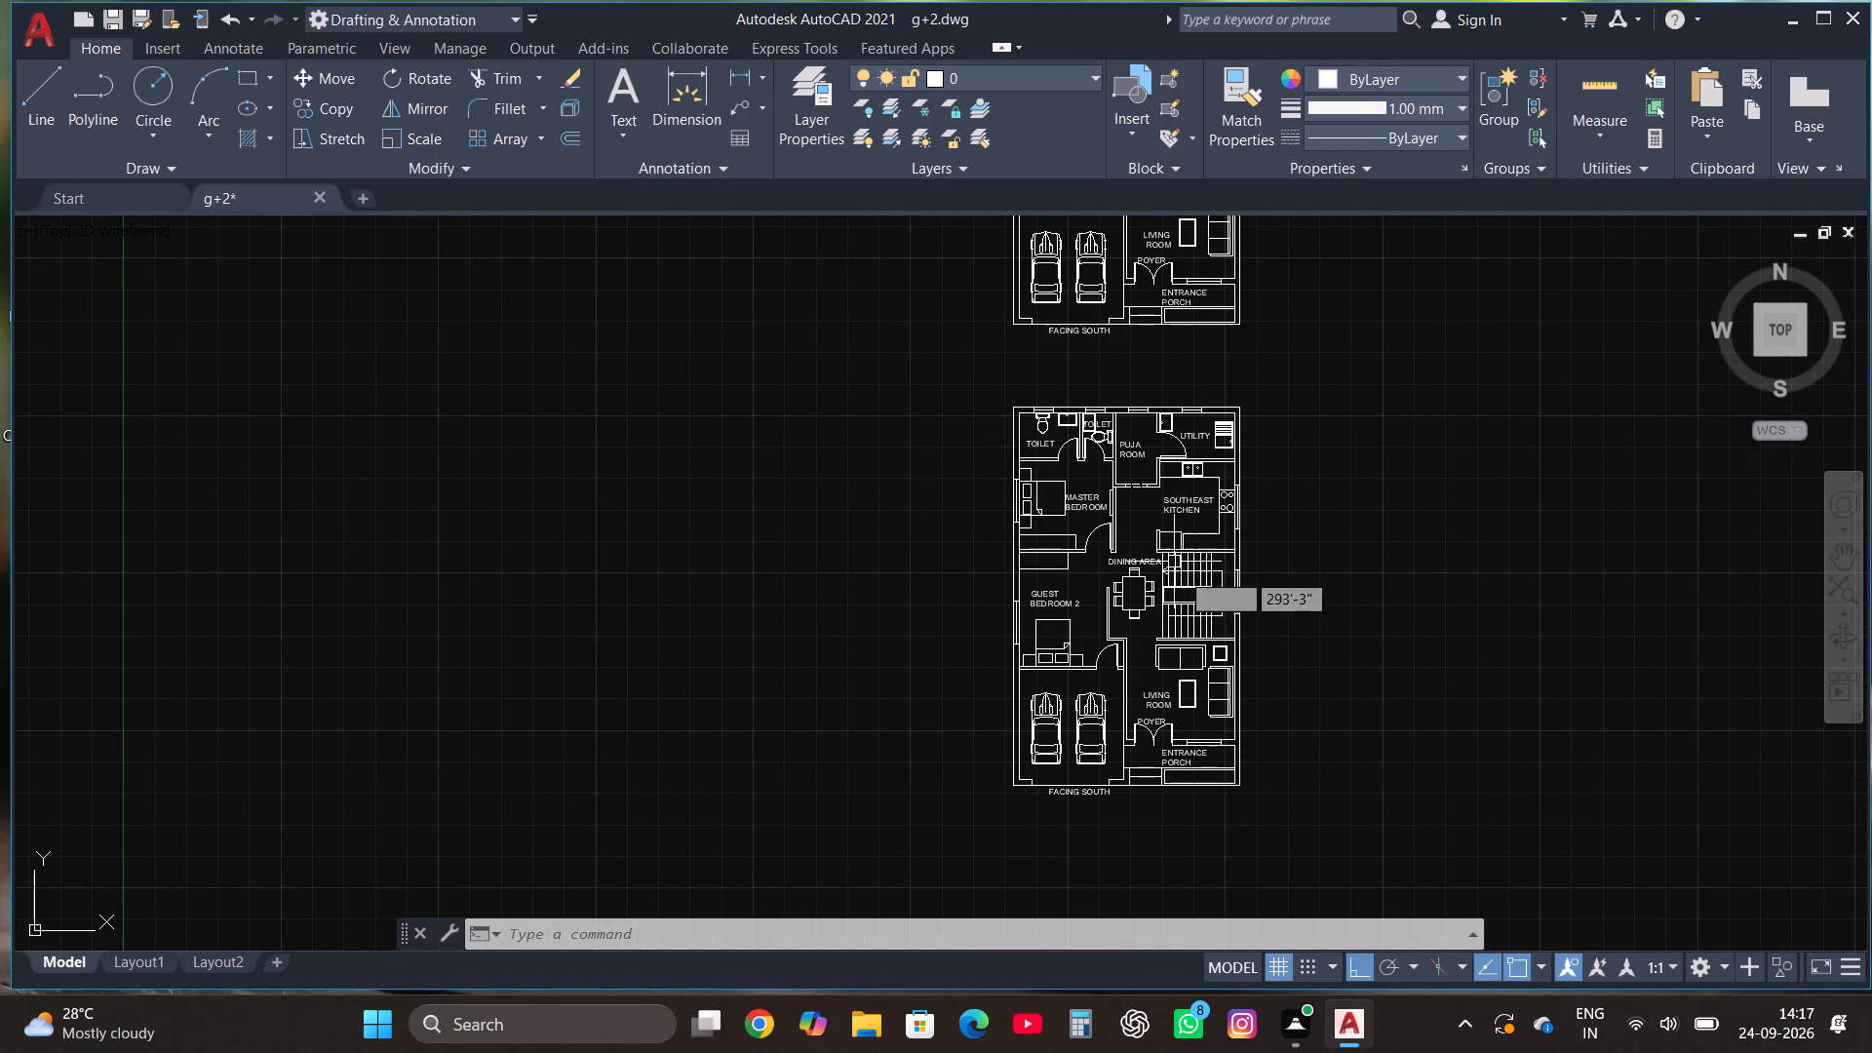
scroll(1152, 737, "up", 2)
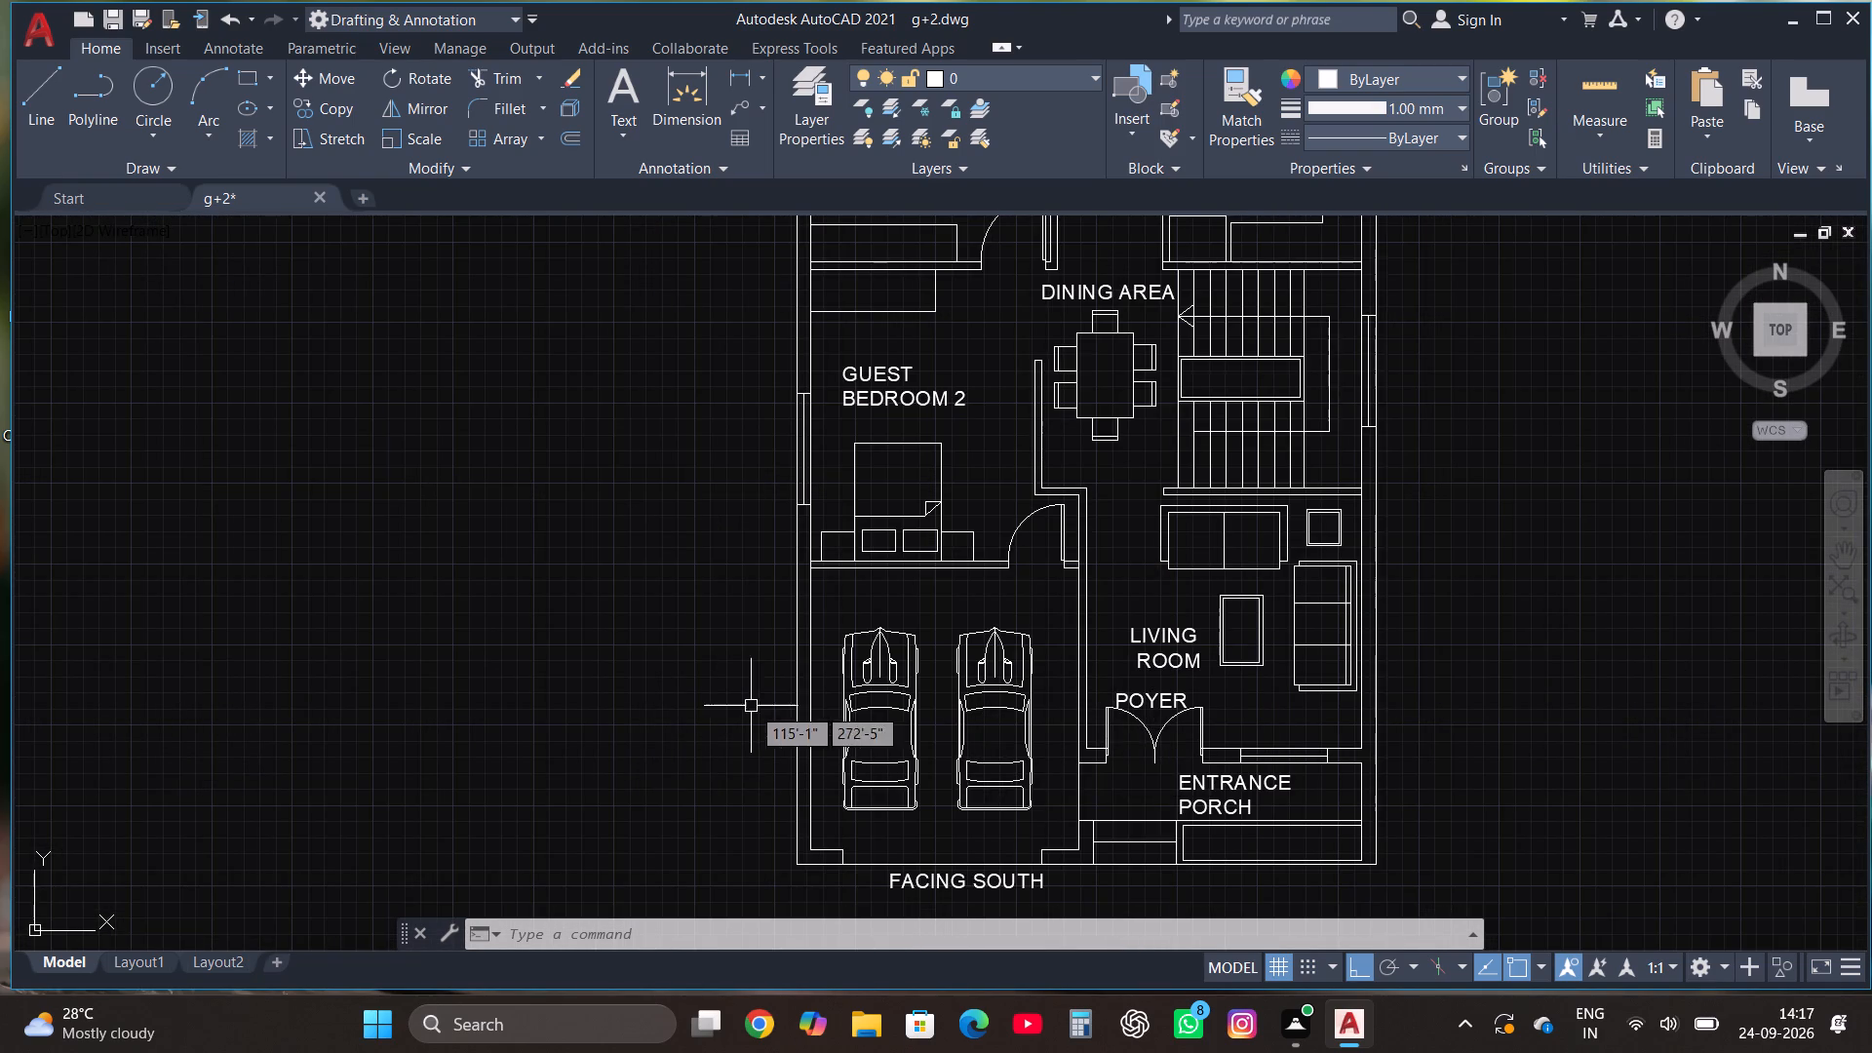
scroll(777, 716, "down", 1)
left_click(1188, 829)
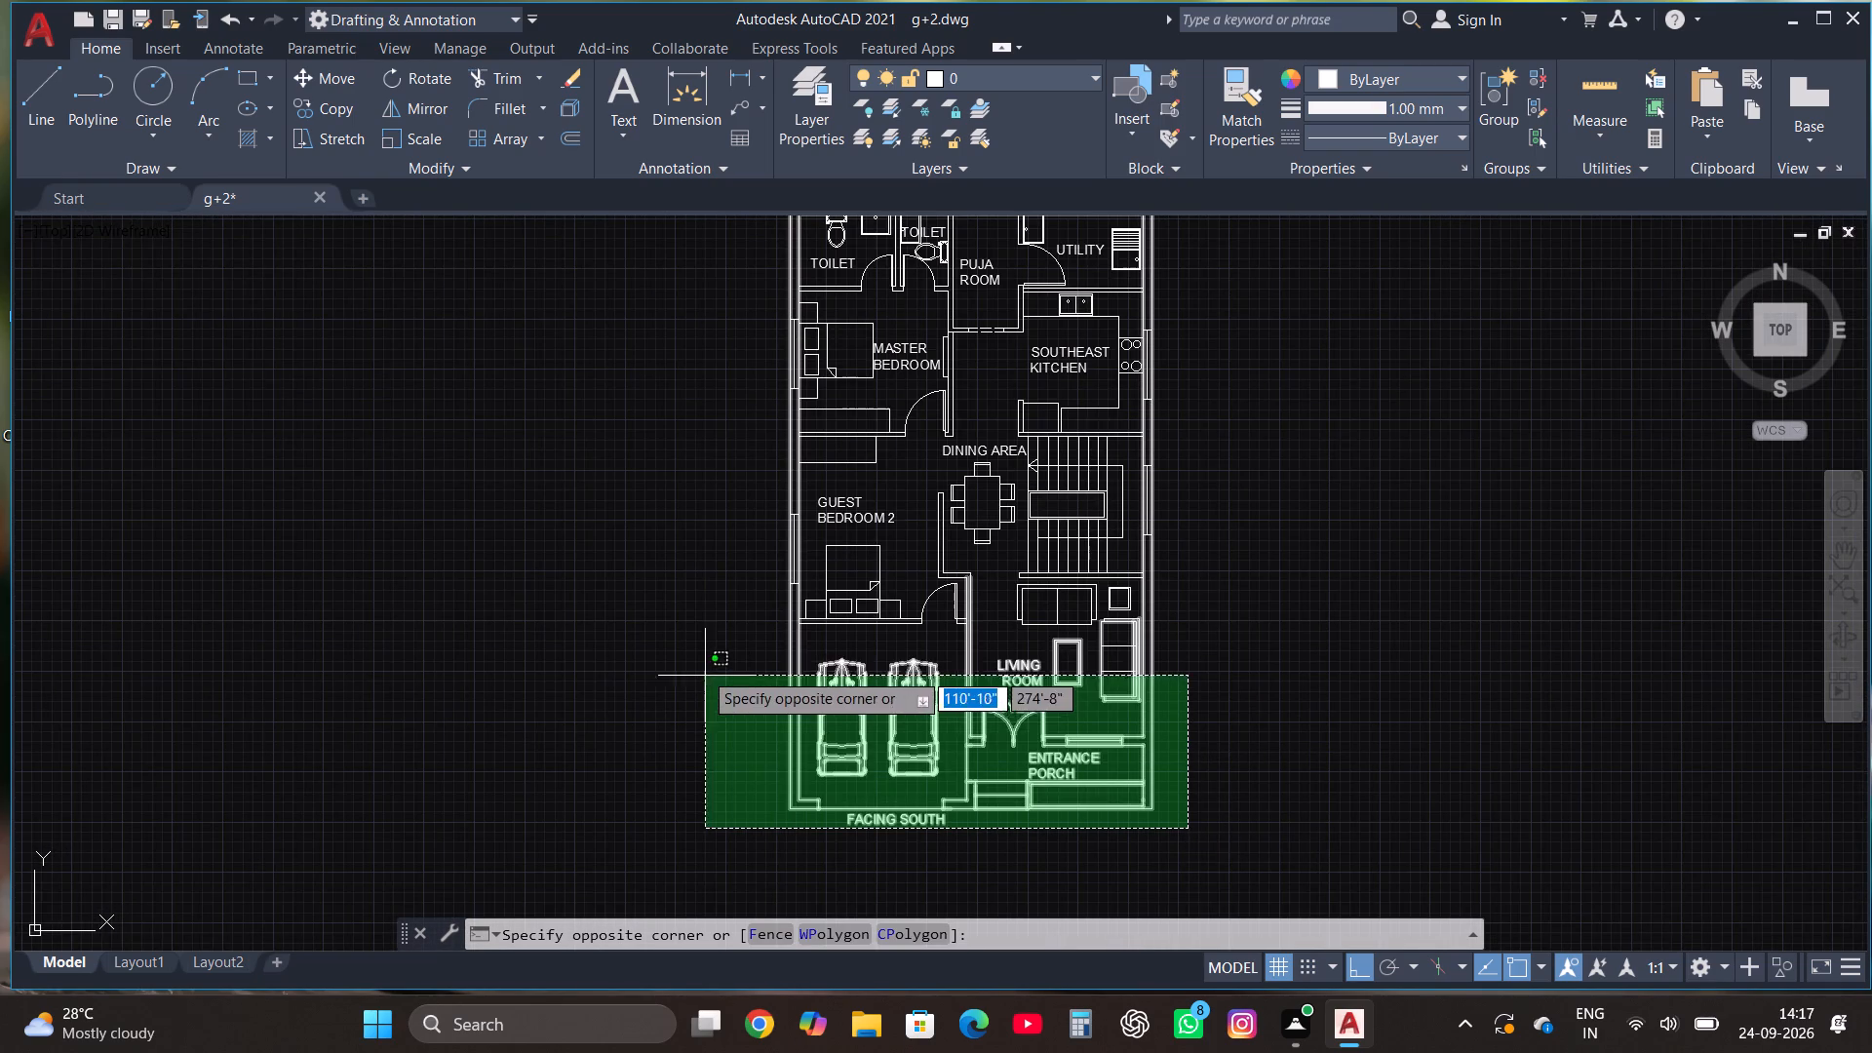
left_click(1420, 753)
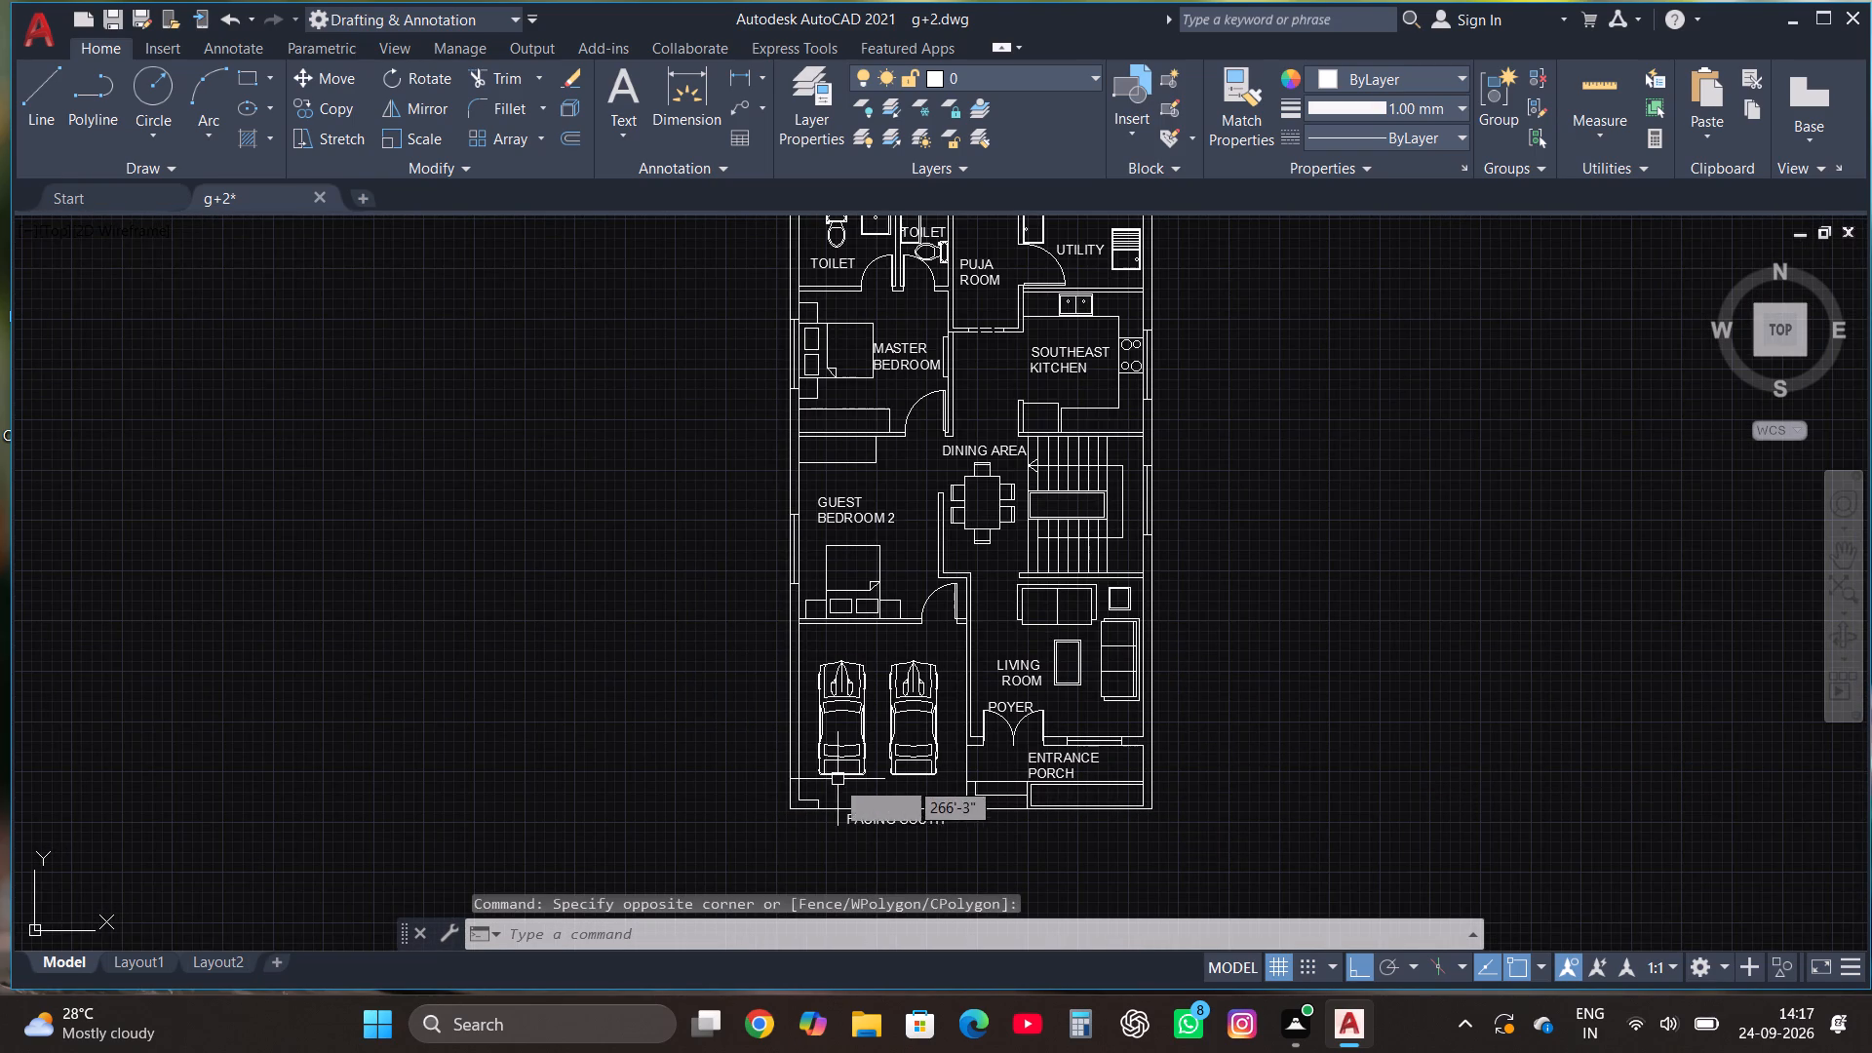
left_click(812, 785)
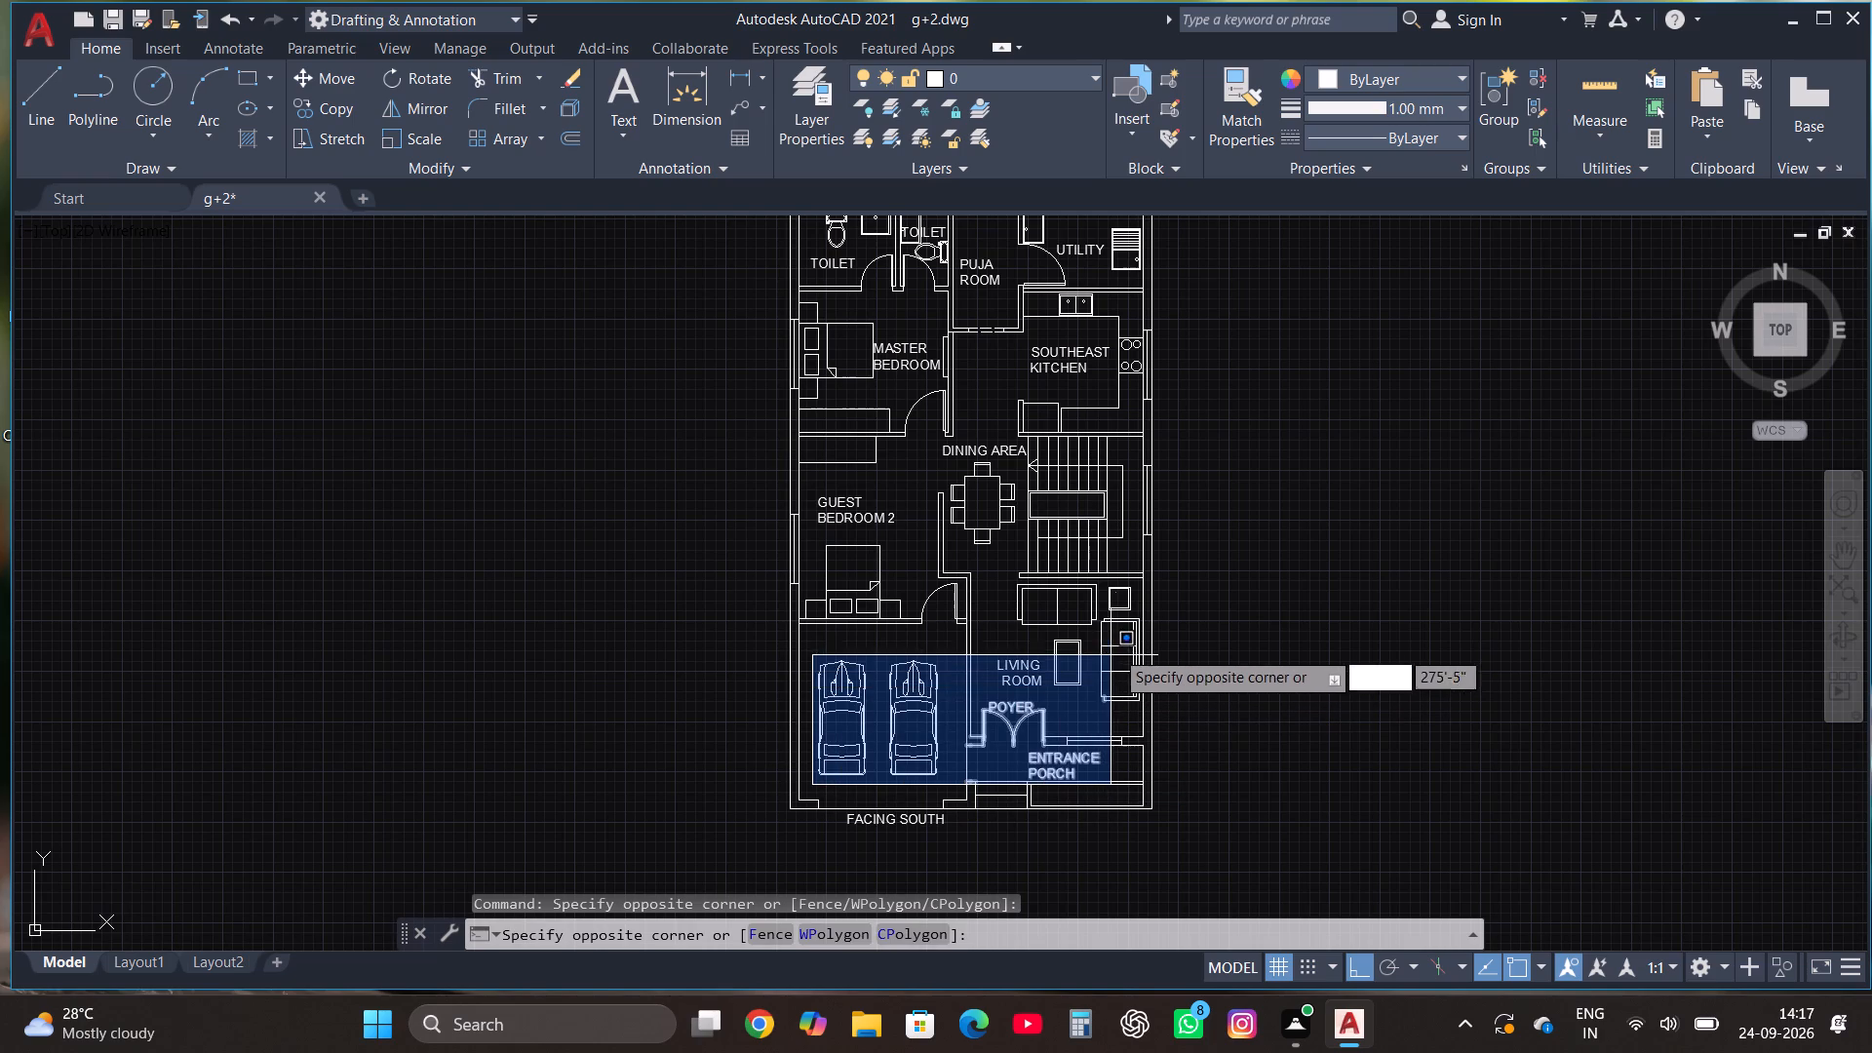
left_click(1120, 631)
key("Delete")
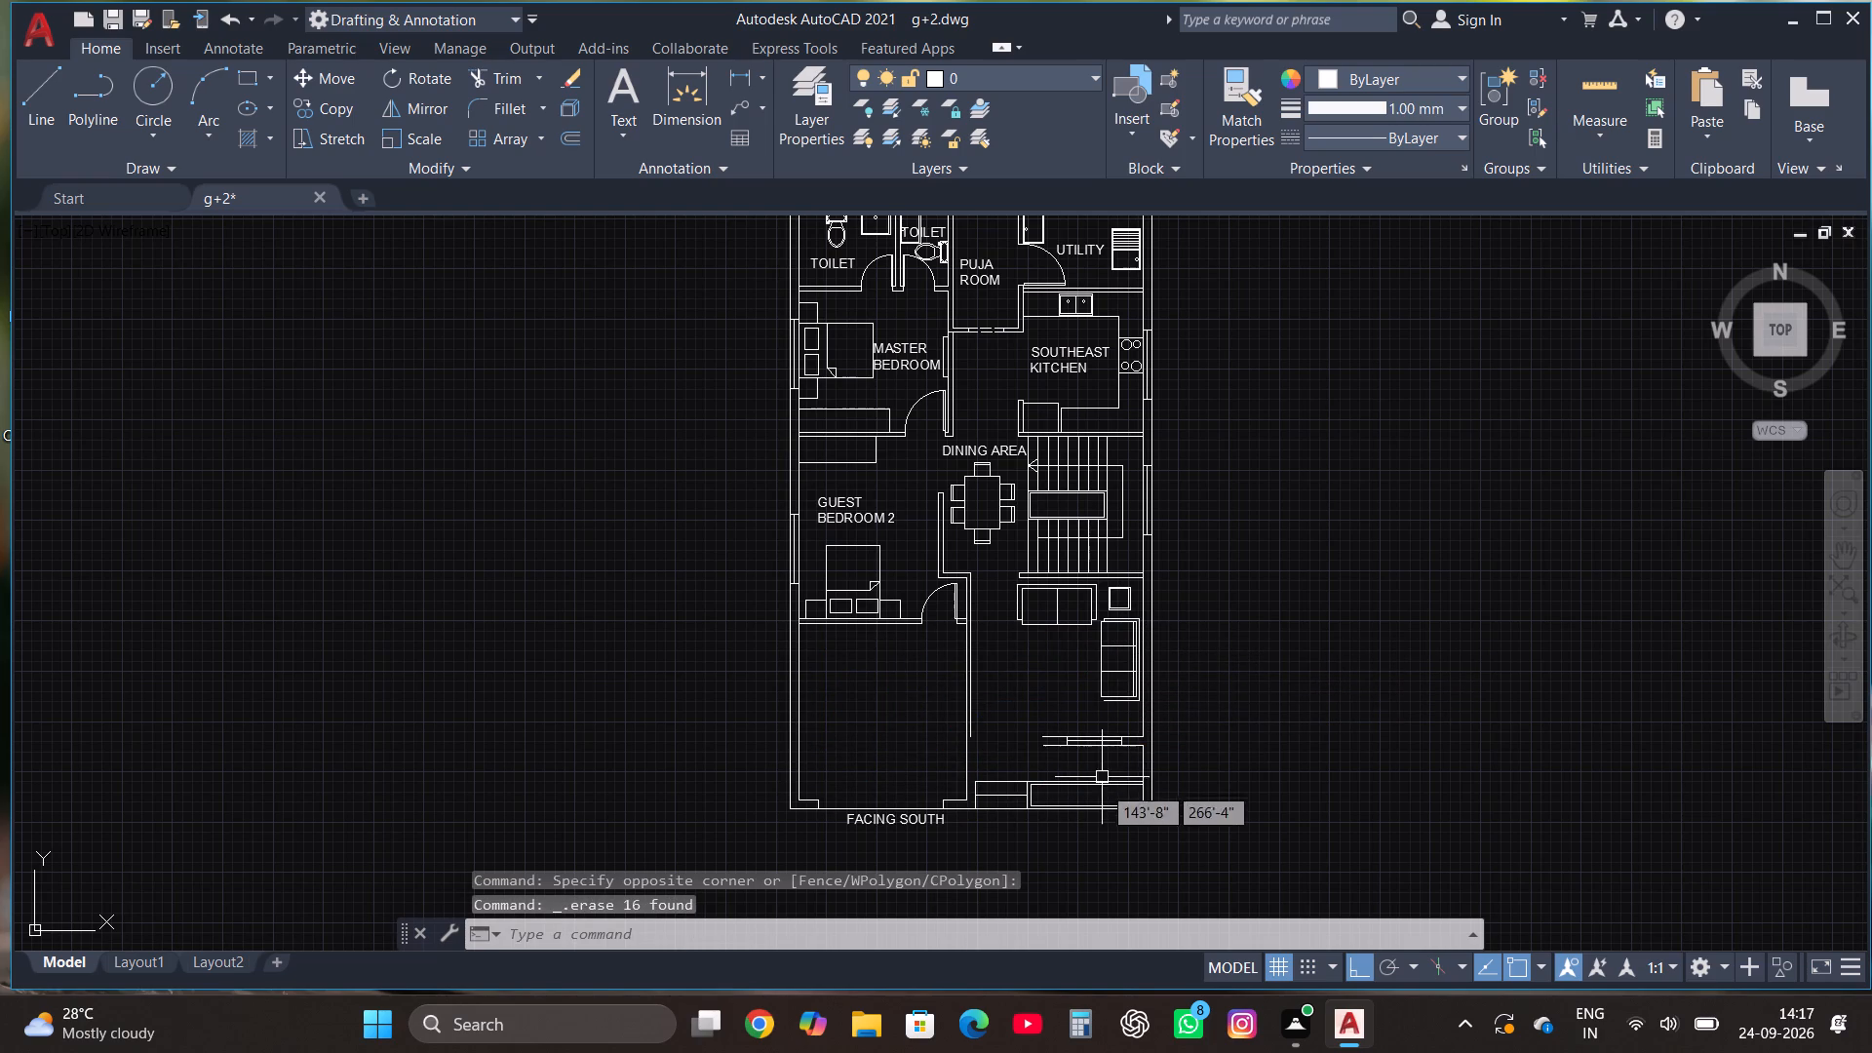
left_click(1106, 799)
left_click(909, 667)
key("Delete")
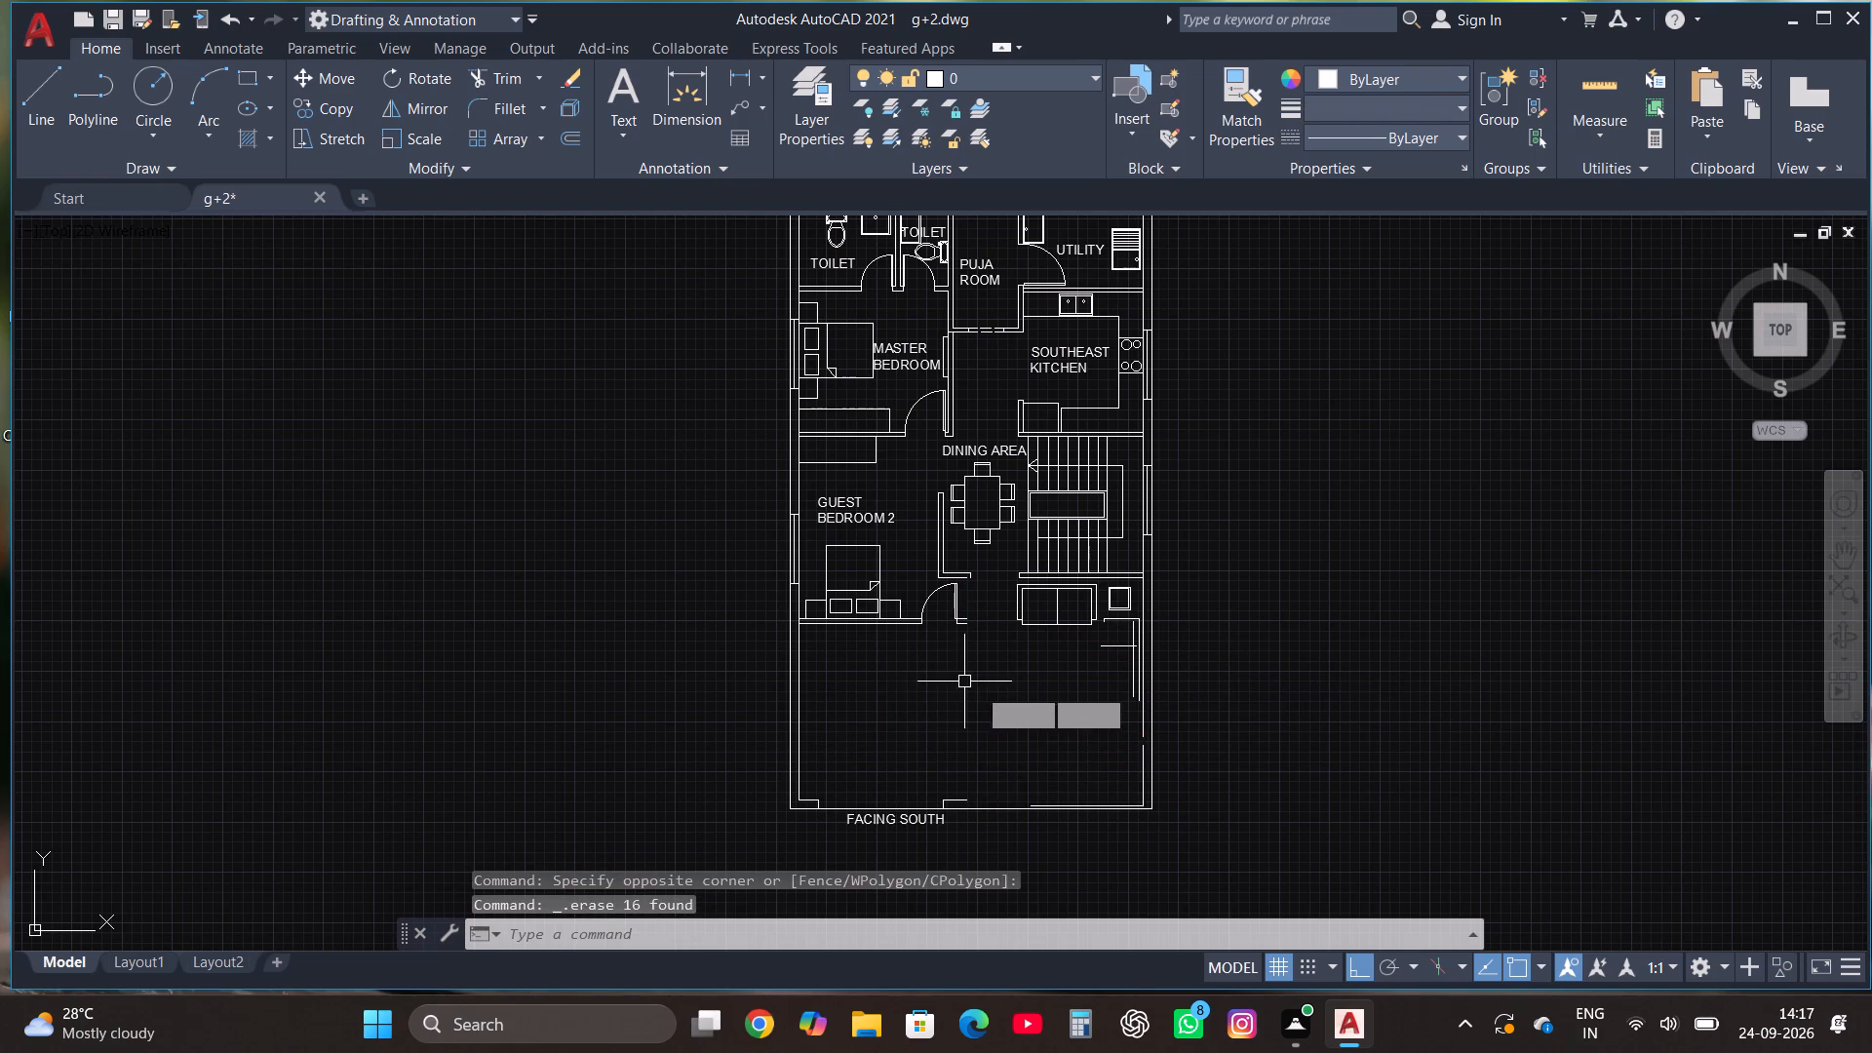
Erase the leftover vertical lines of the three-seat sofa beside the copied plan's east wall.
left_click(1135, 705)
key("Delete")
left_click(1135, 683)
key("Delete")
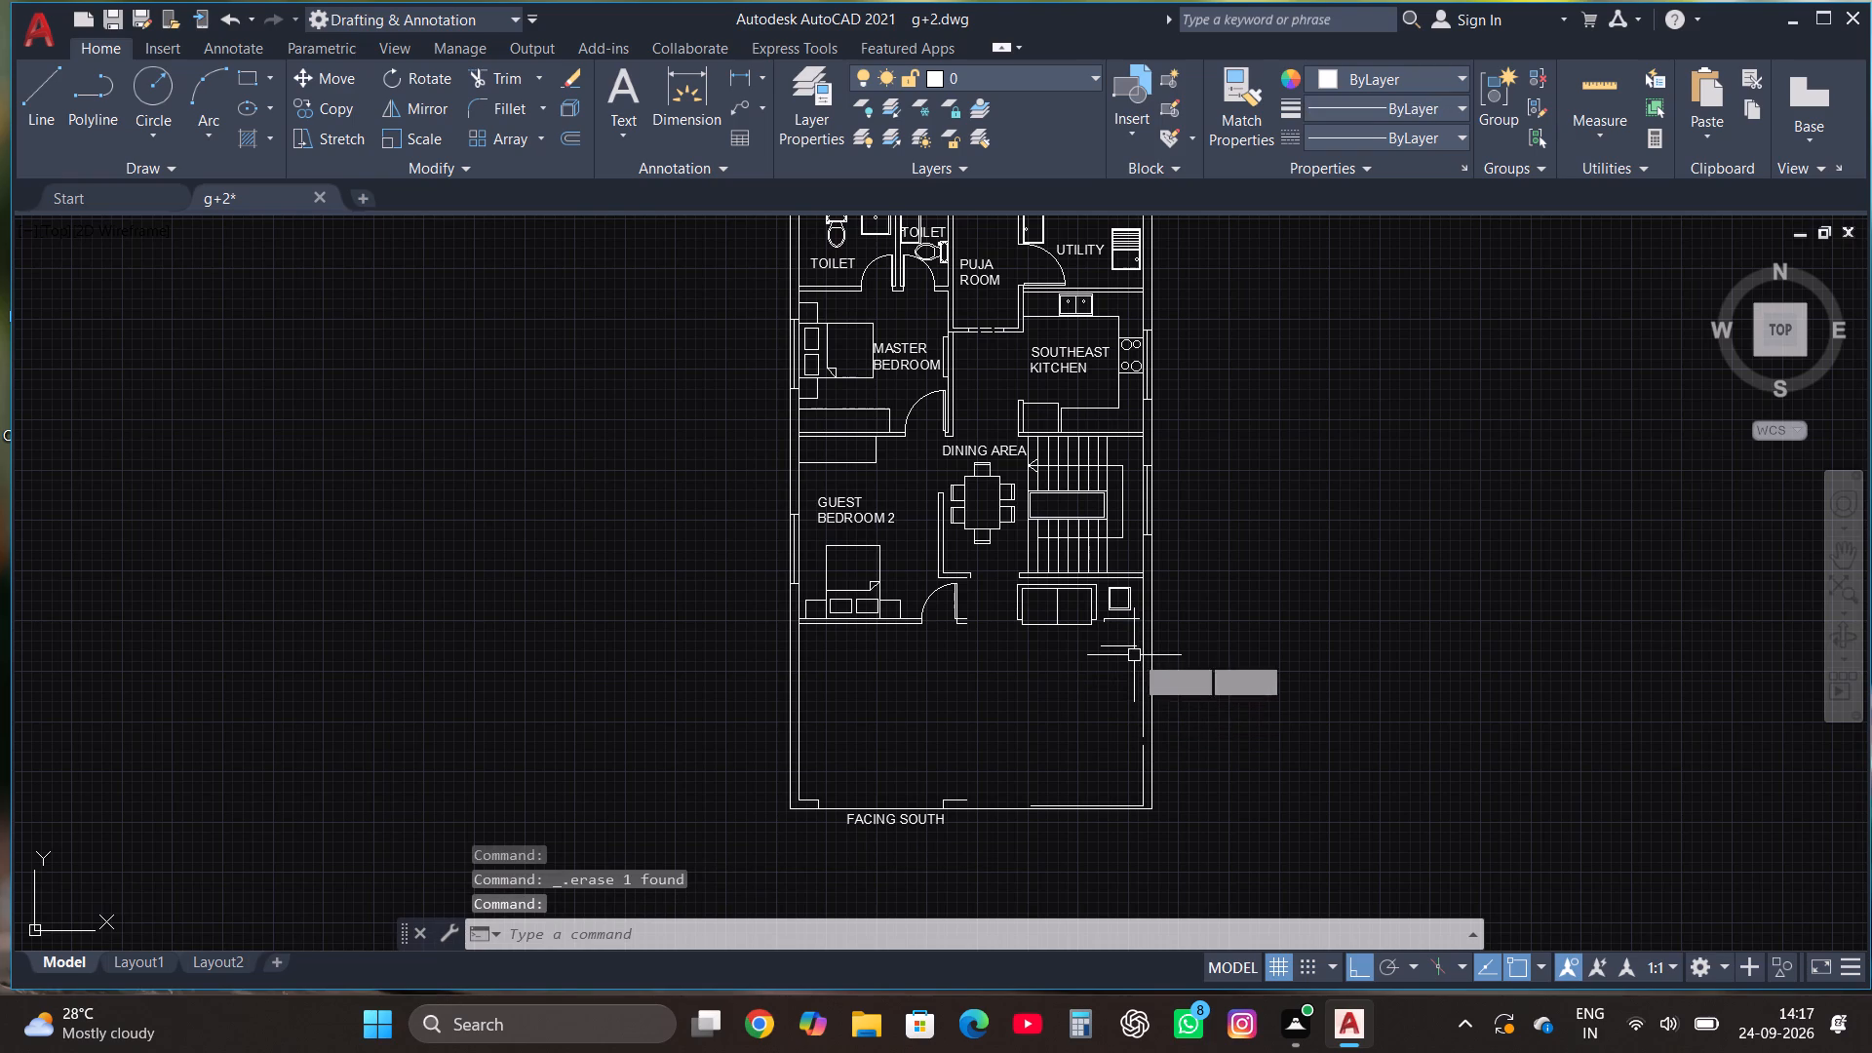
left_click(1134, 654)
key("Delete")
key("Delete")
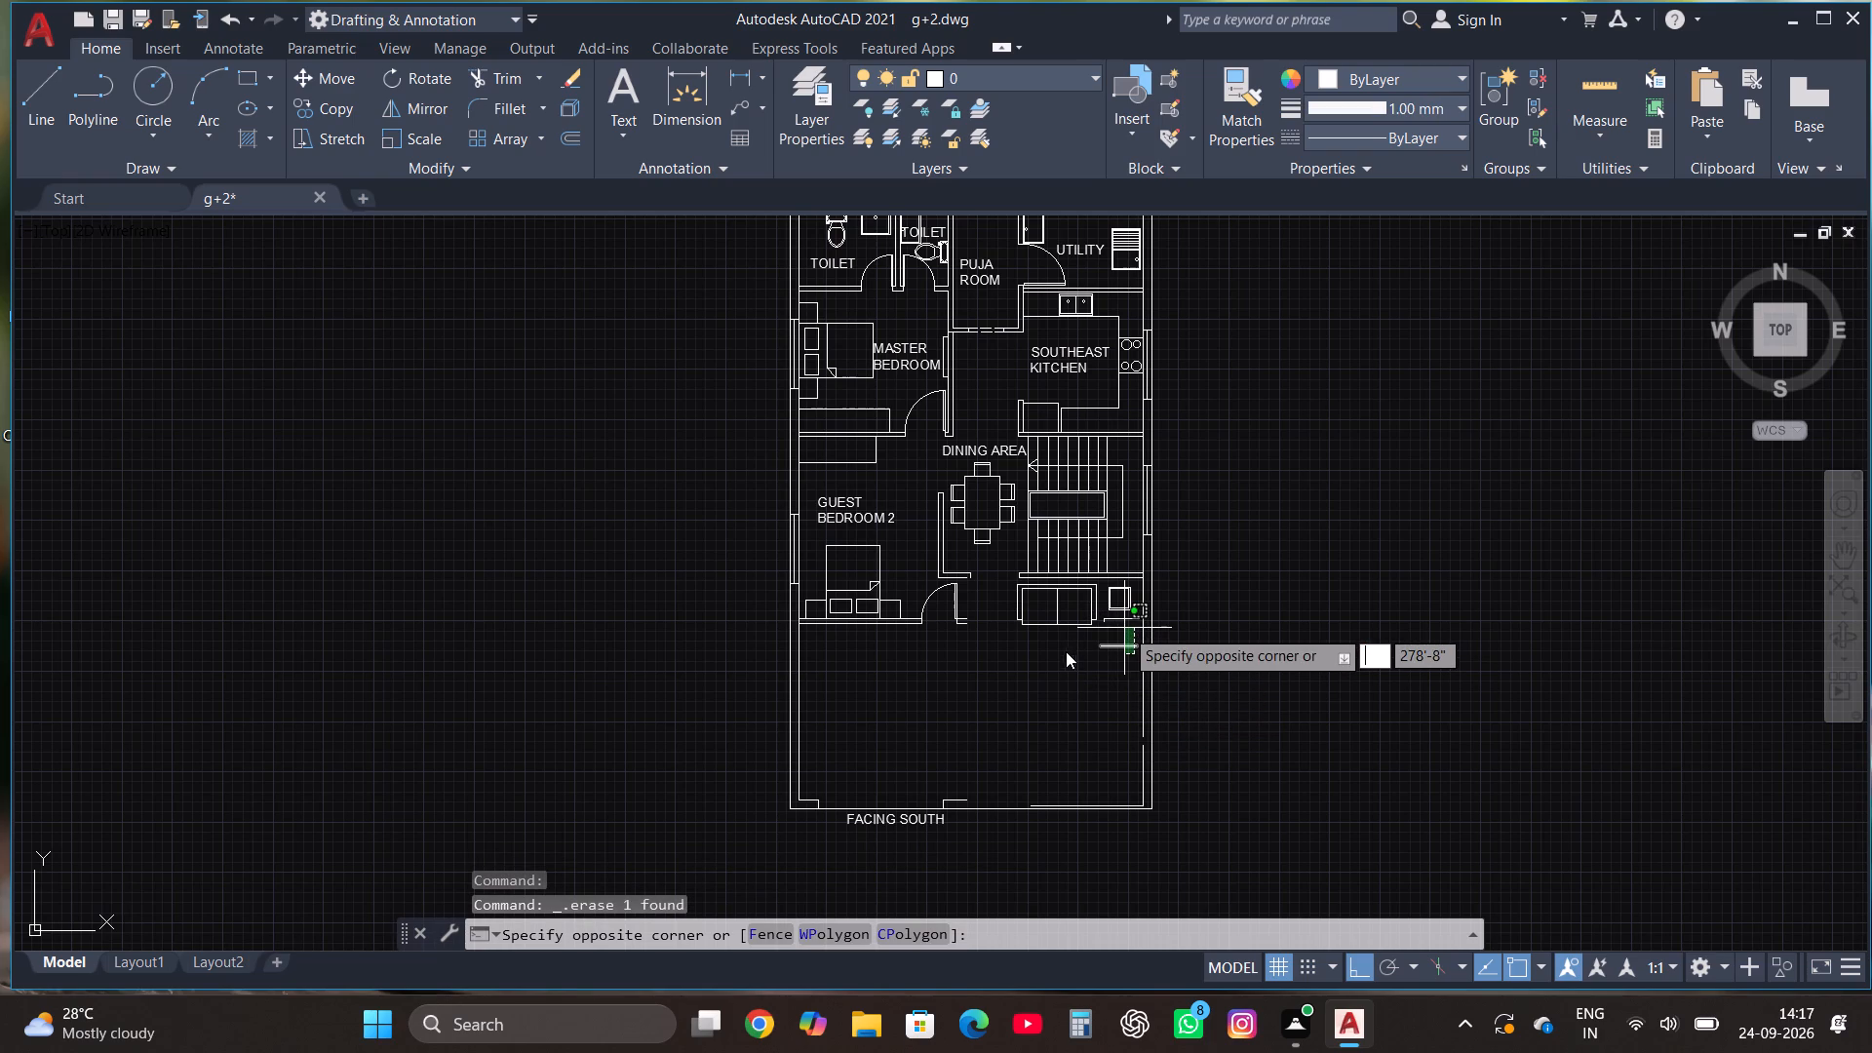
key("Delete")
key("Escape")
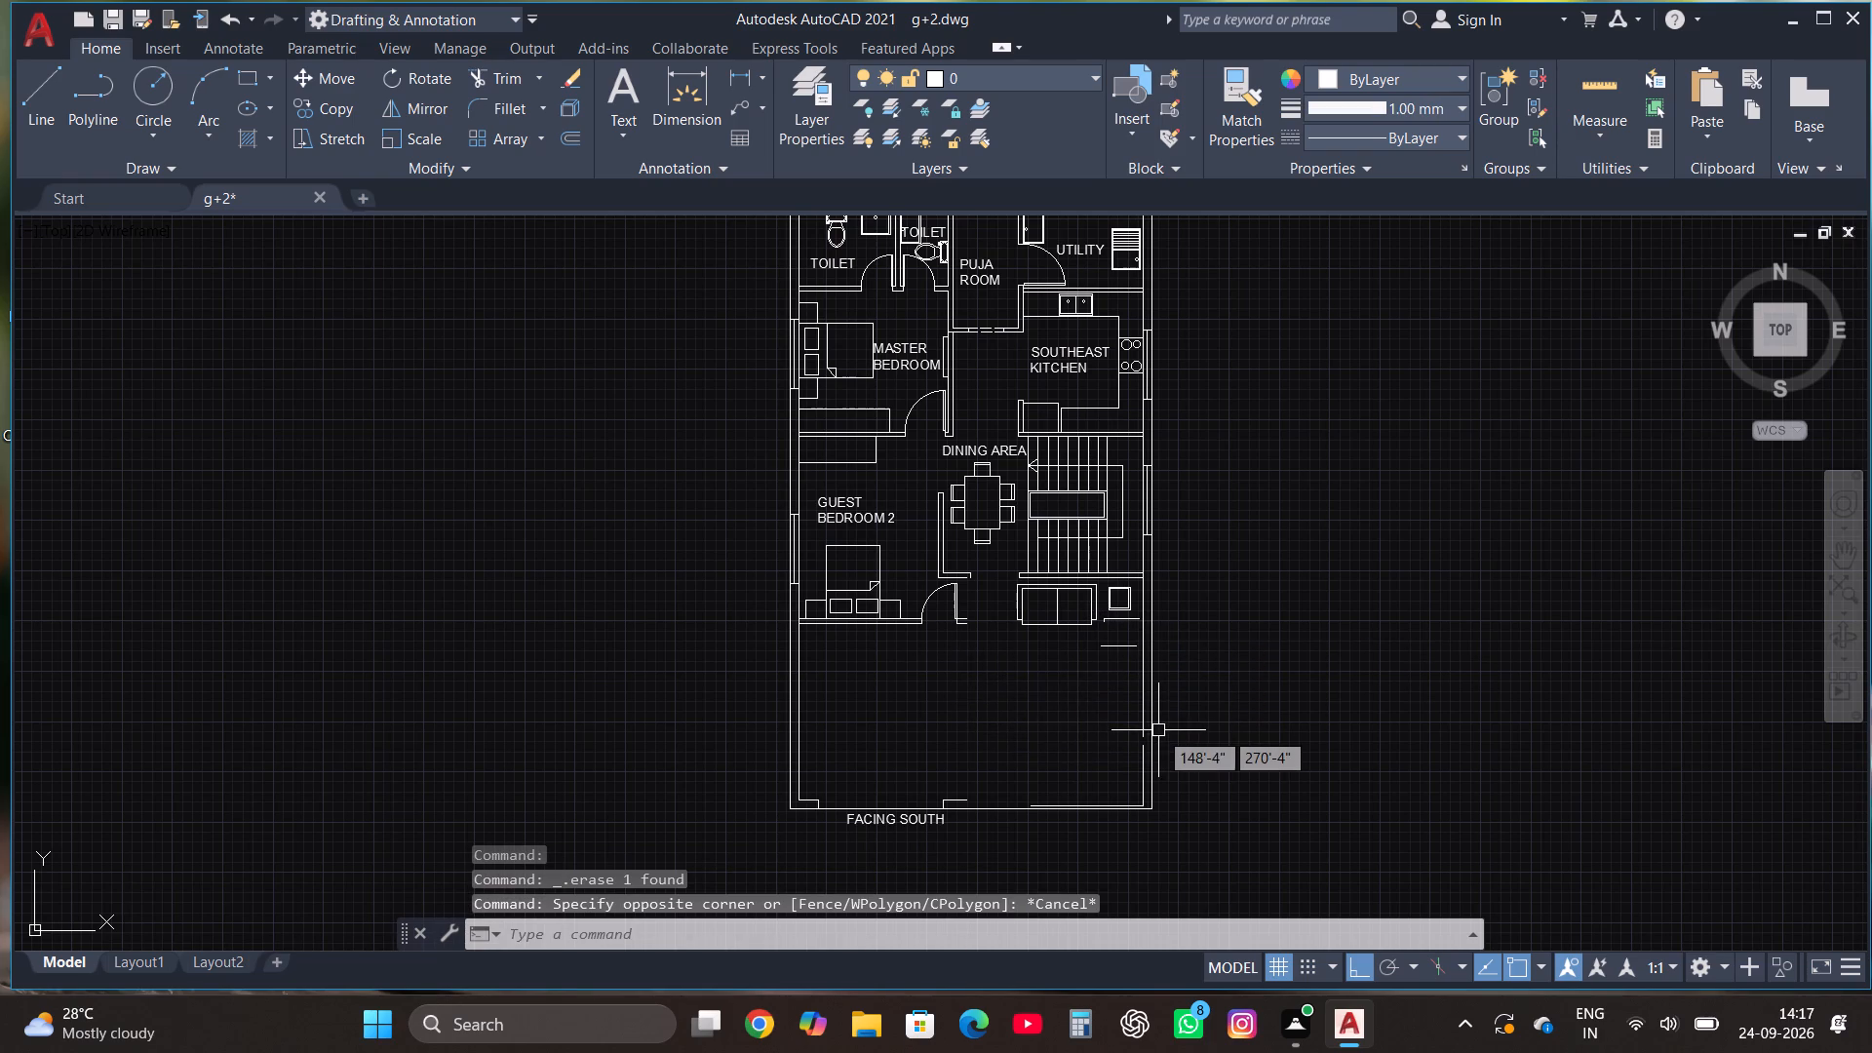
Draw a horizontal line along the south face of GUEST BEDROOM 2's south wall, extending past both outer walls of the copied plan.
scroll(1158, 731, "down", 1)
scroll(1007, 635, "up", 1)
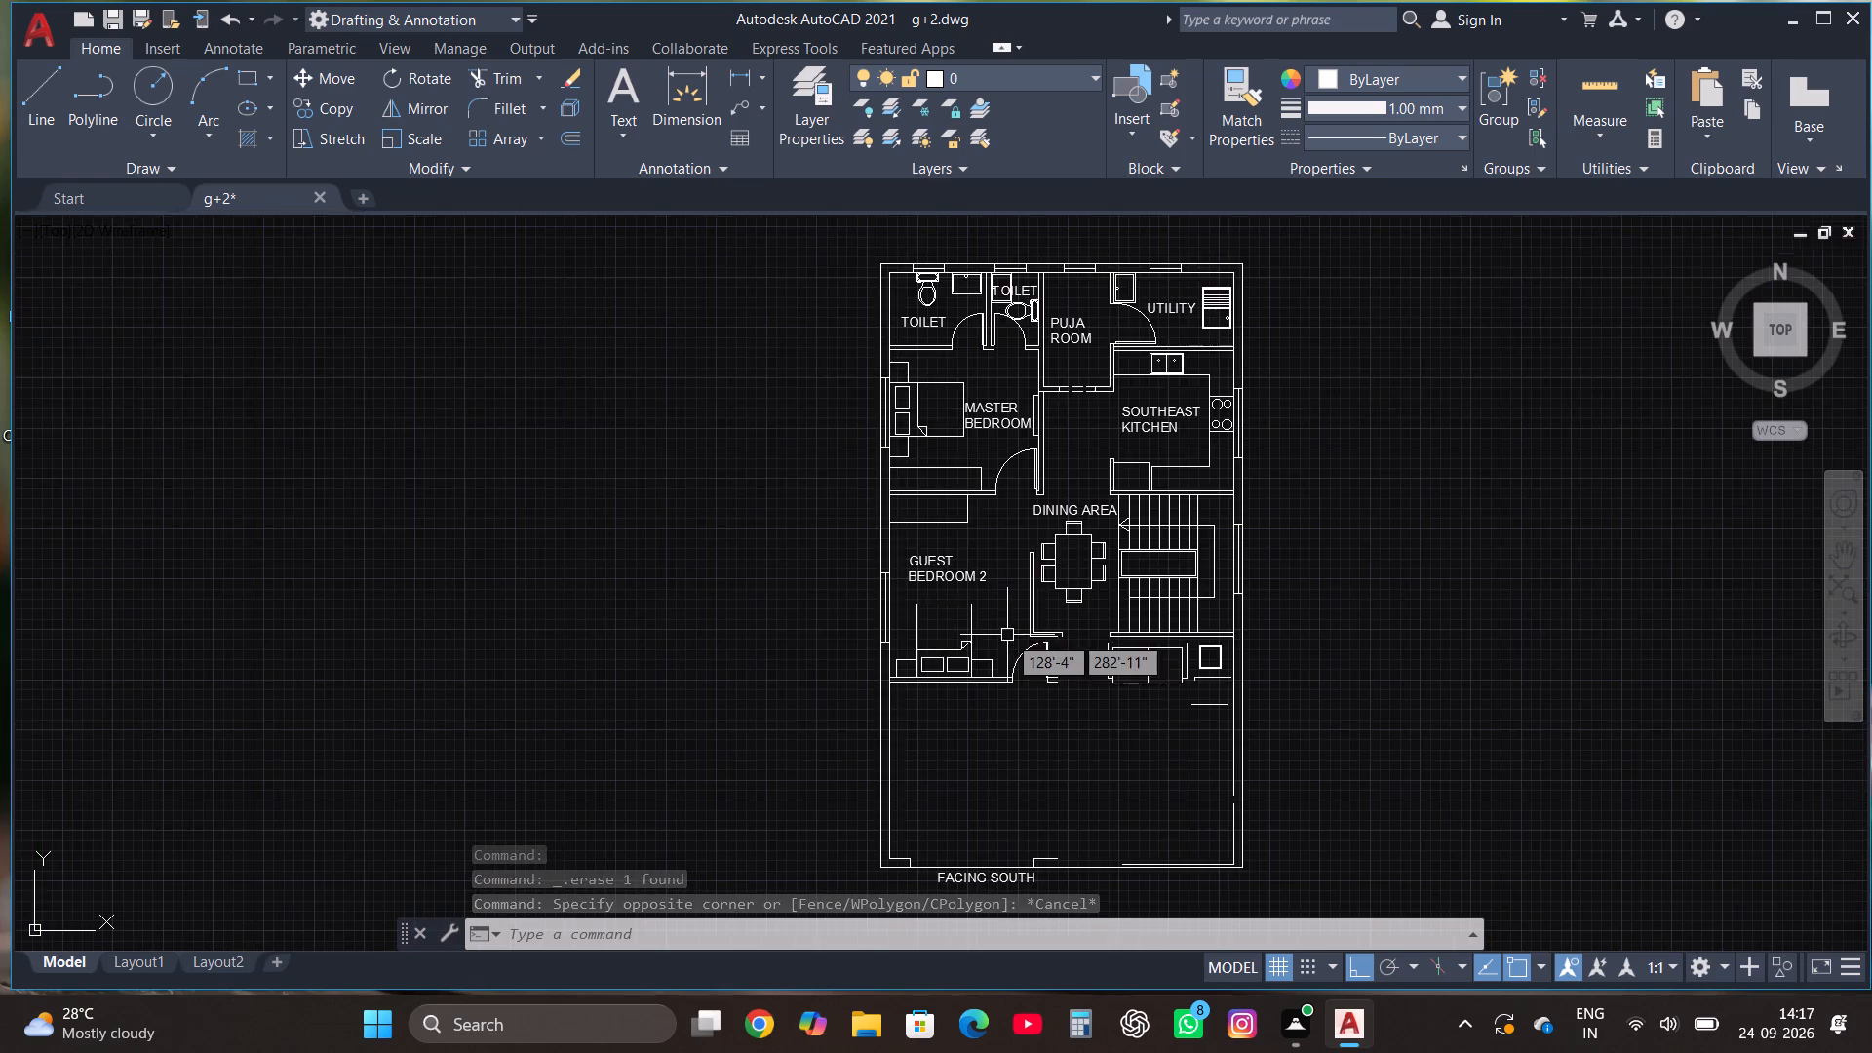
scroll(1011, 681, "up", 2)
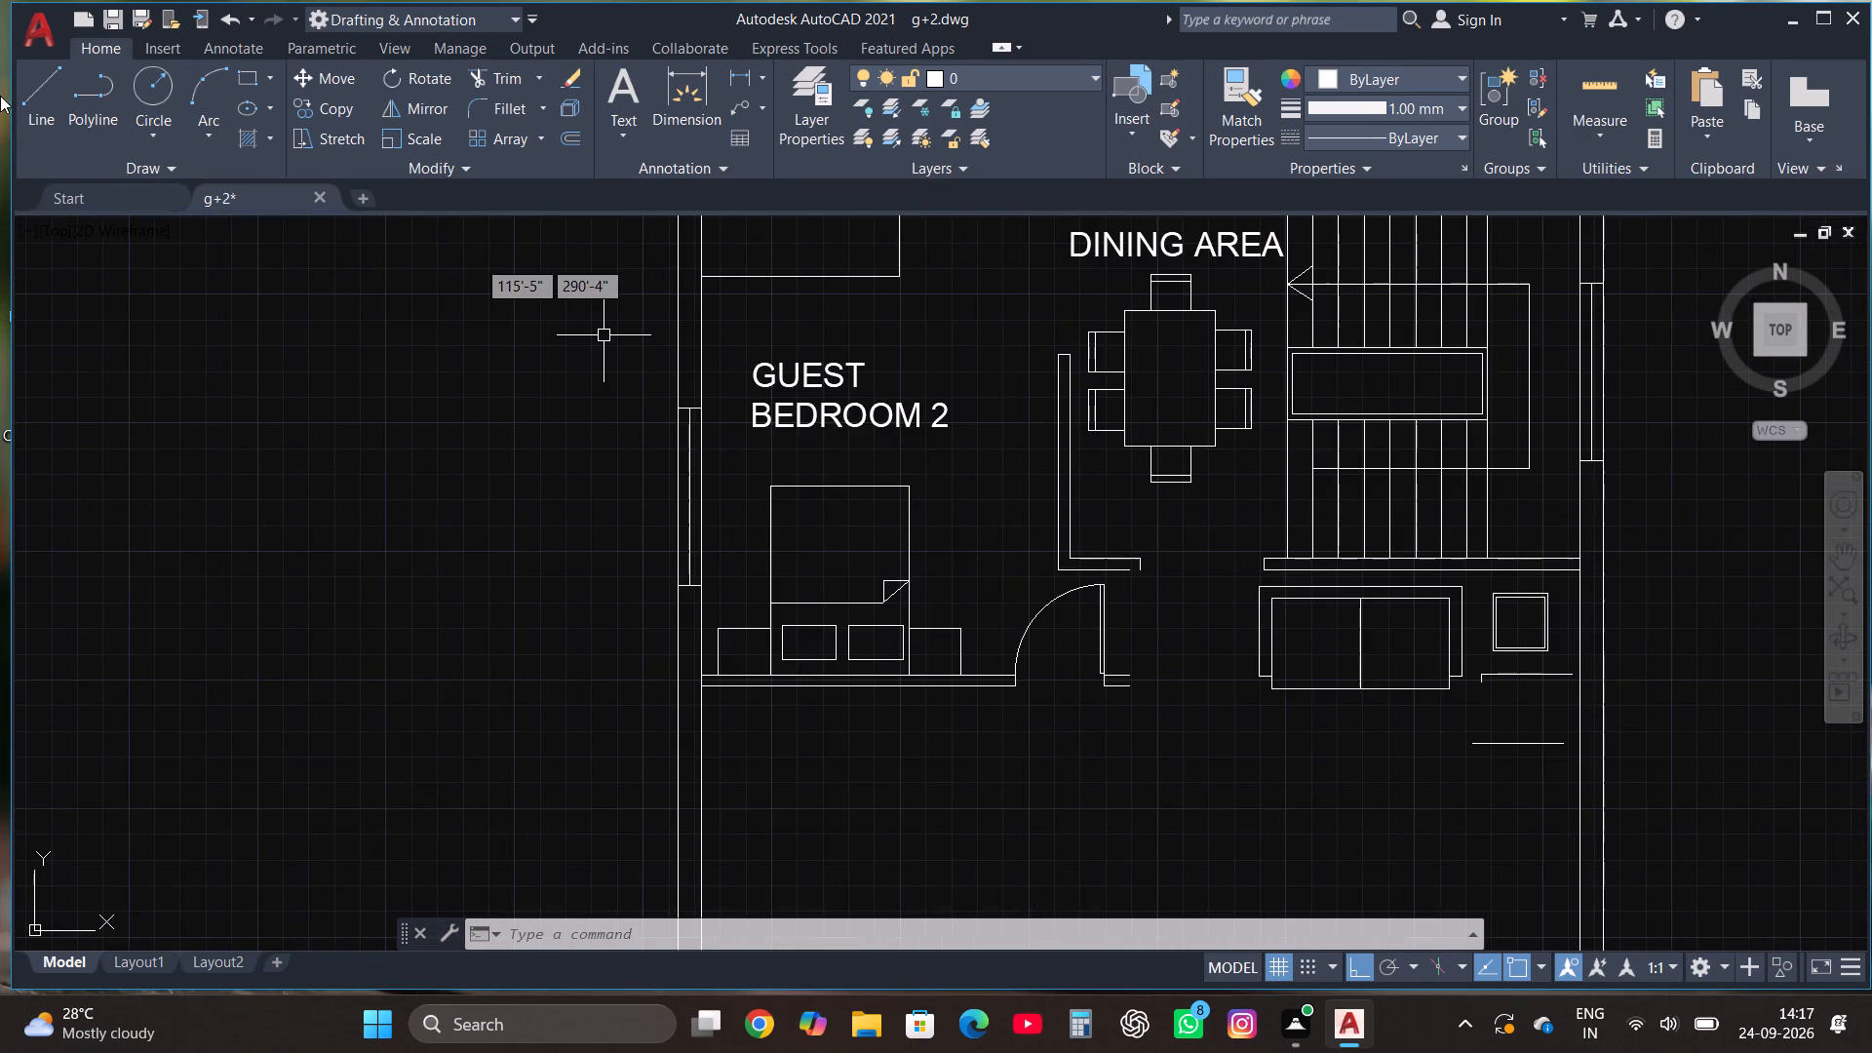
left_click(29, 91)
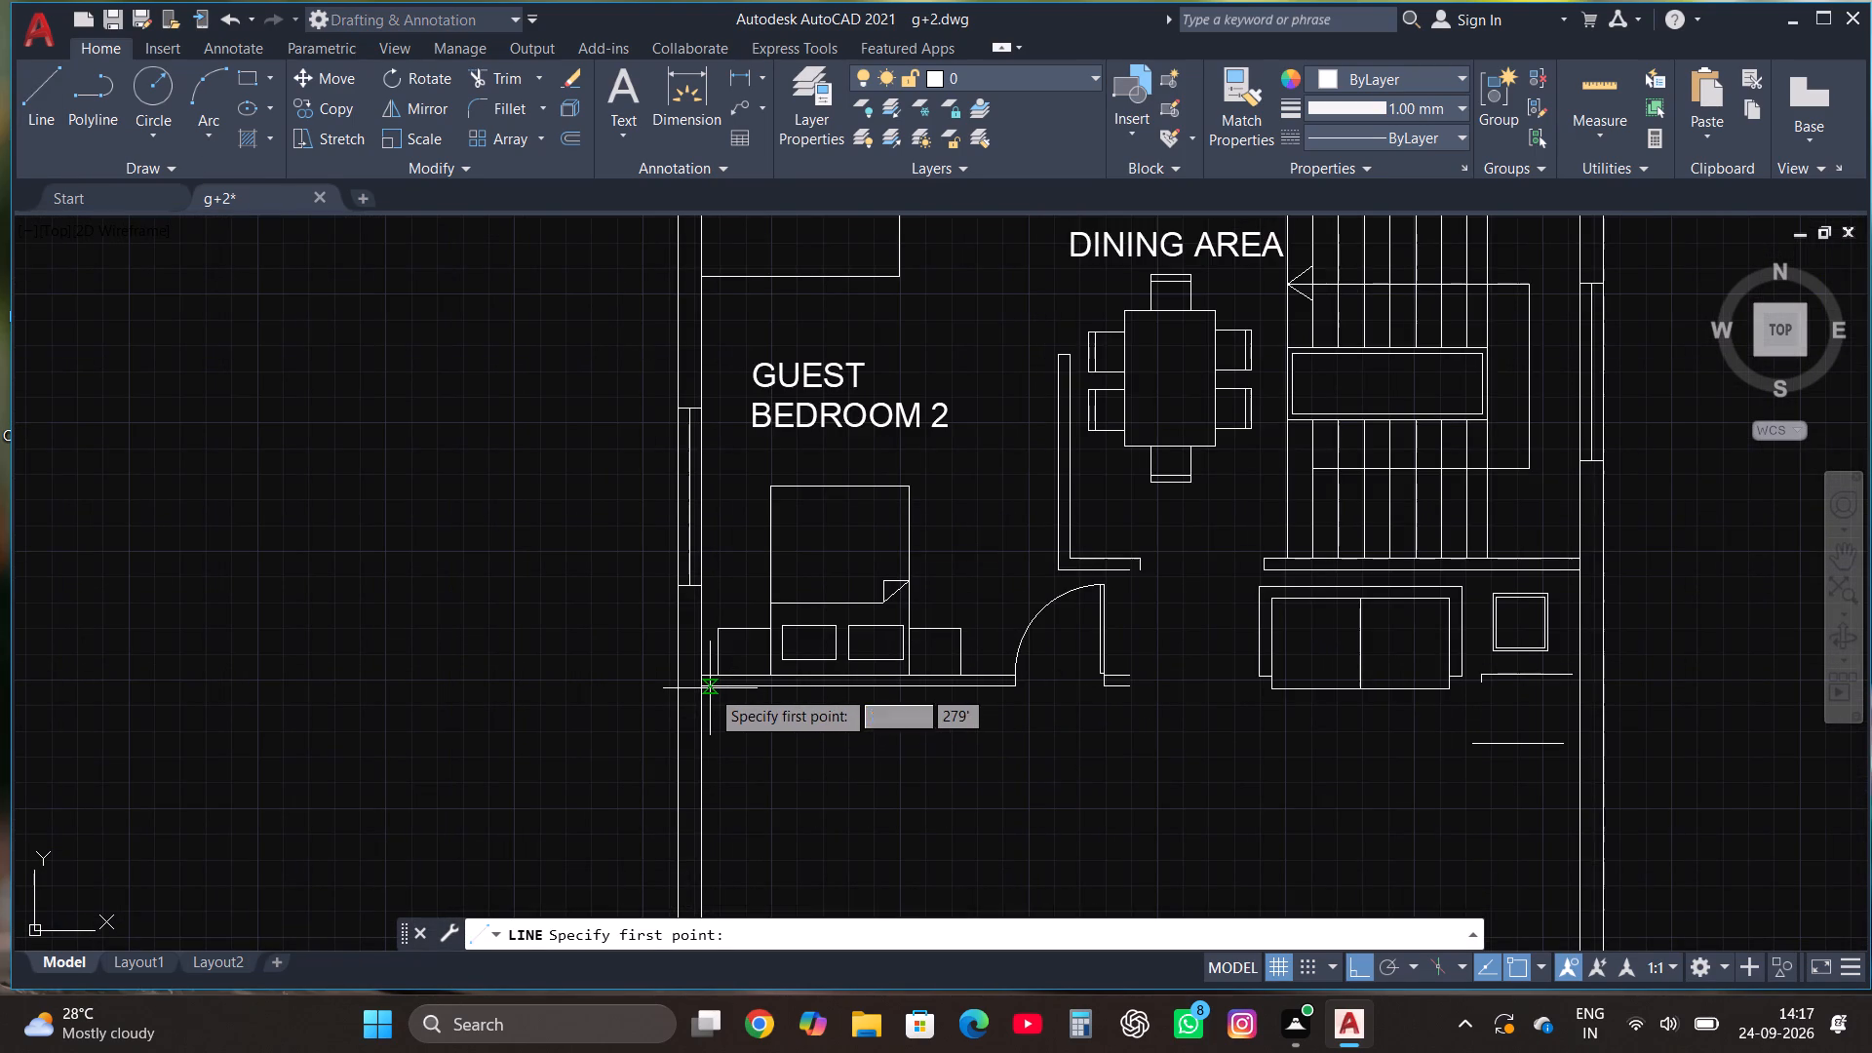
left_click(704, 688)
left_click(621, 700)
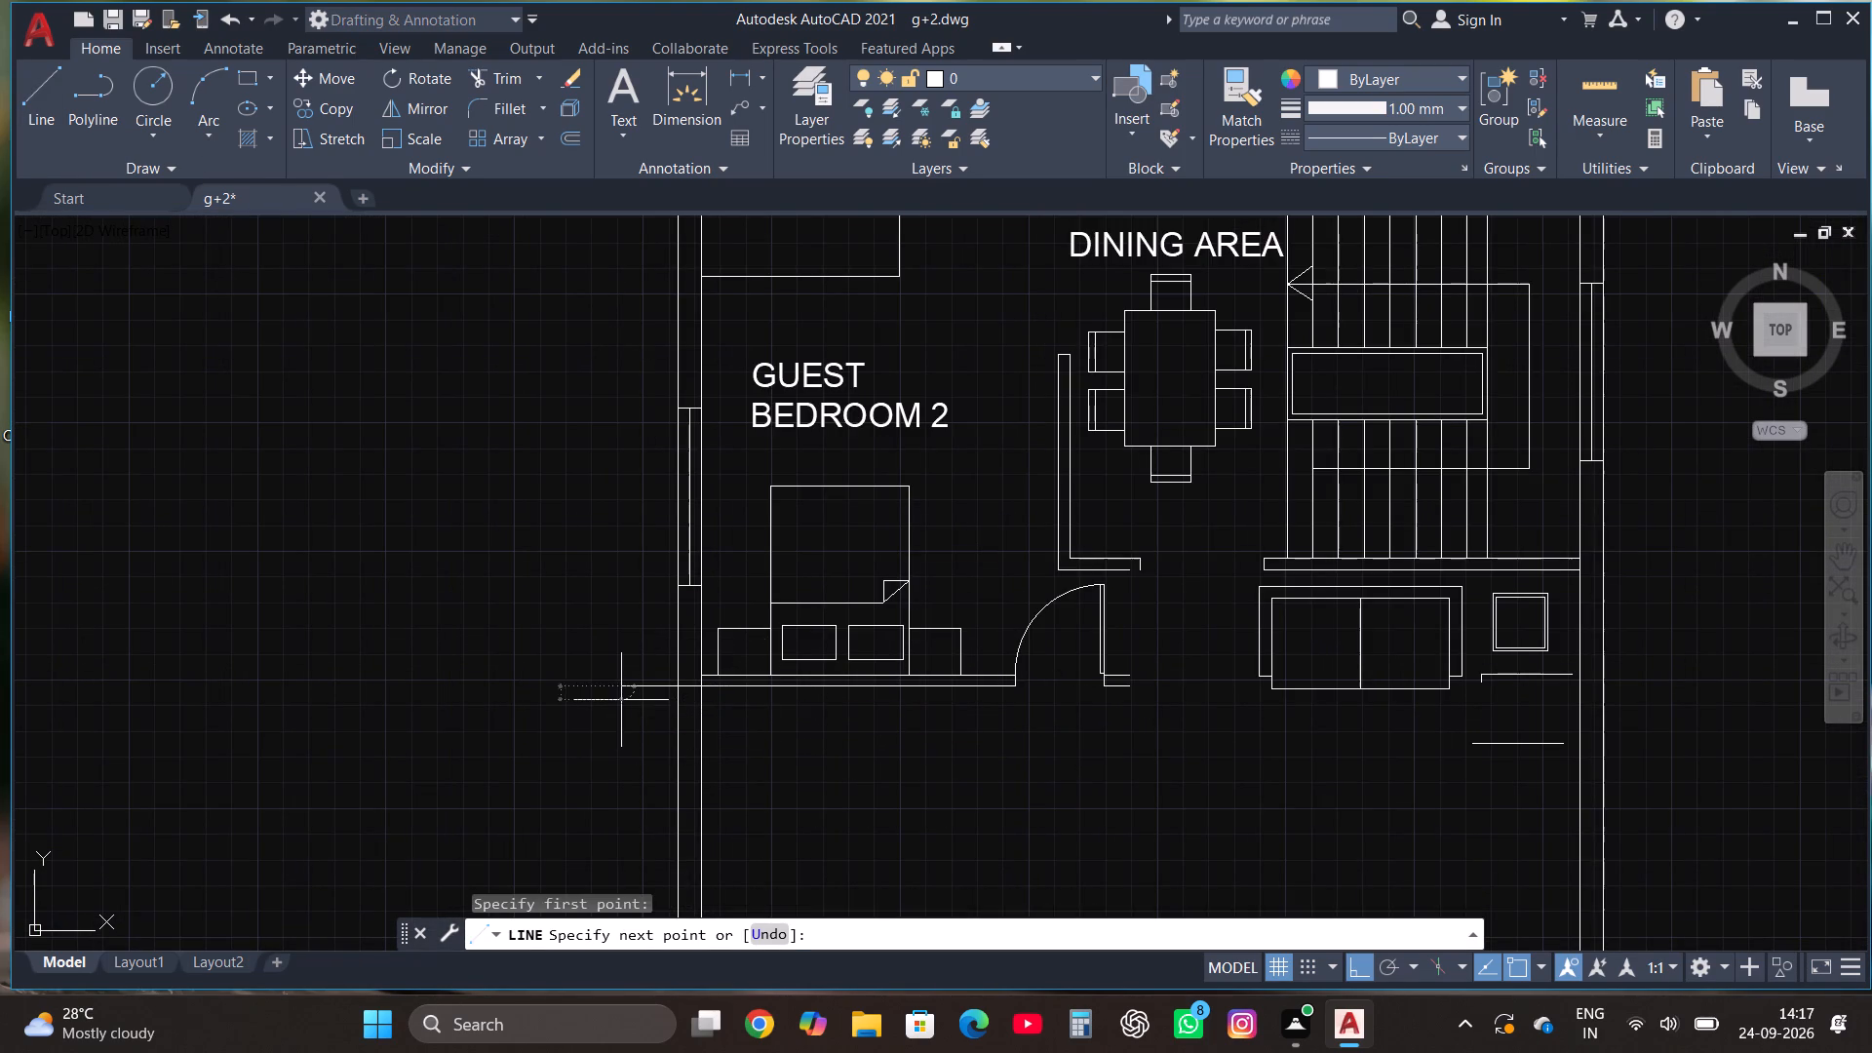
left_click(1691, 691)
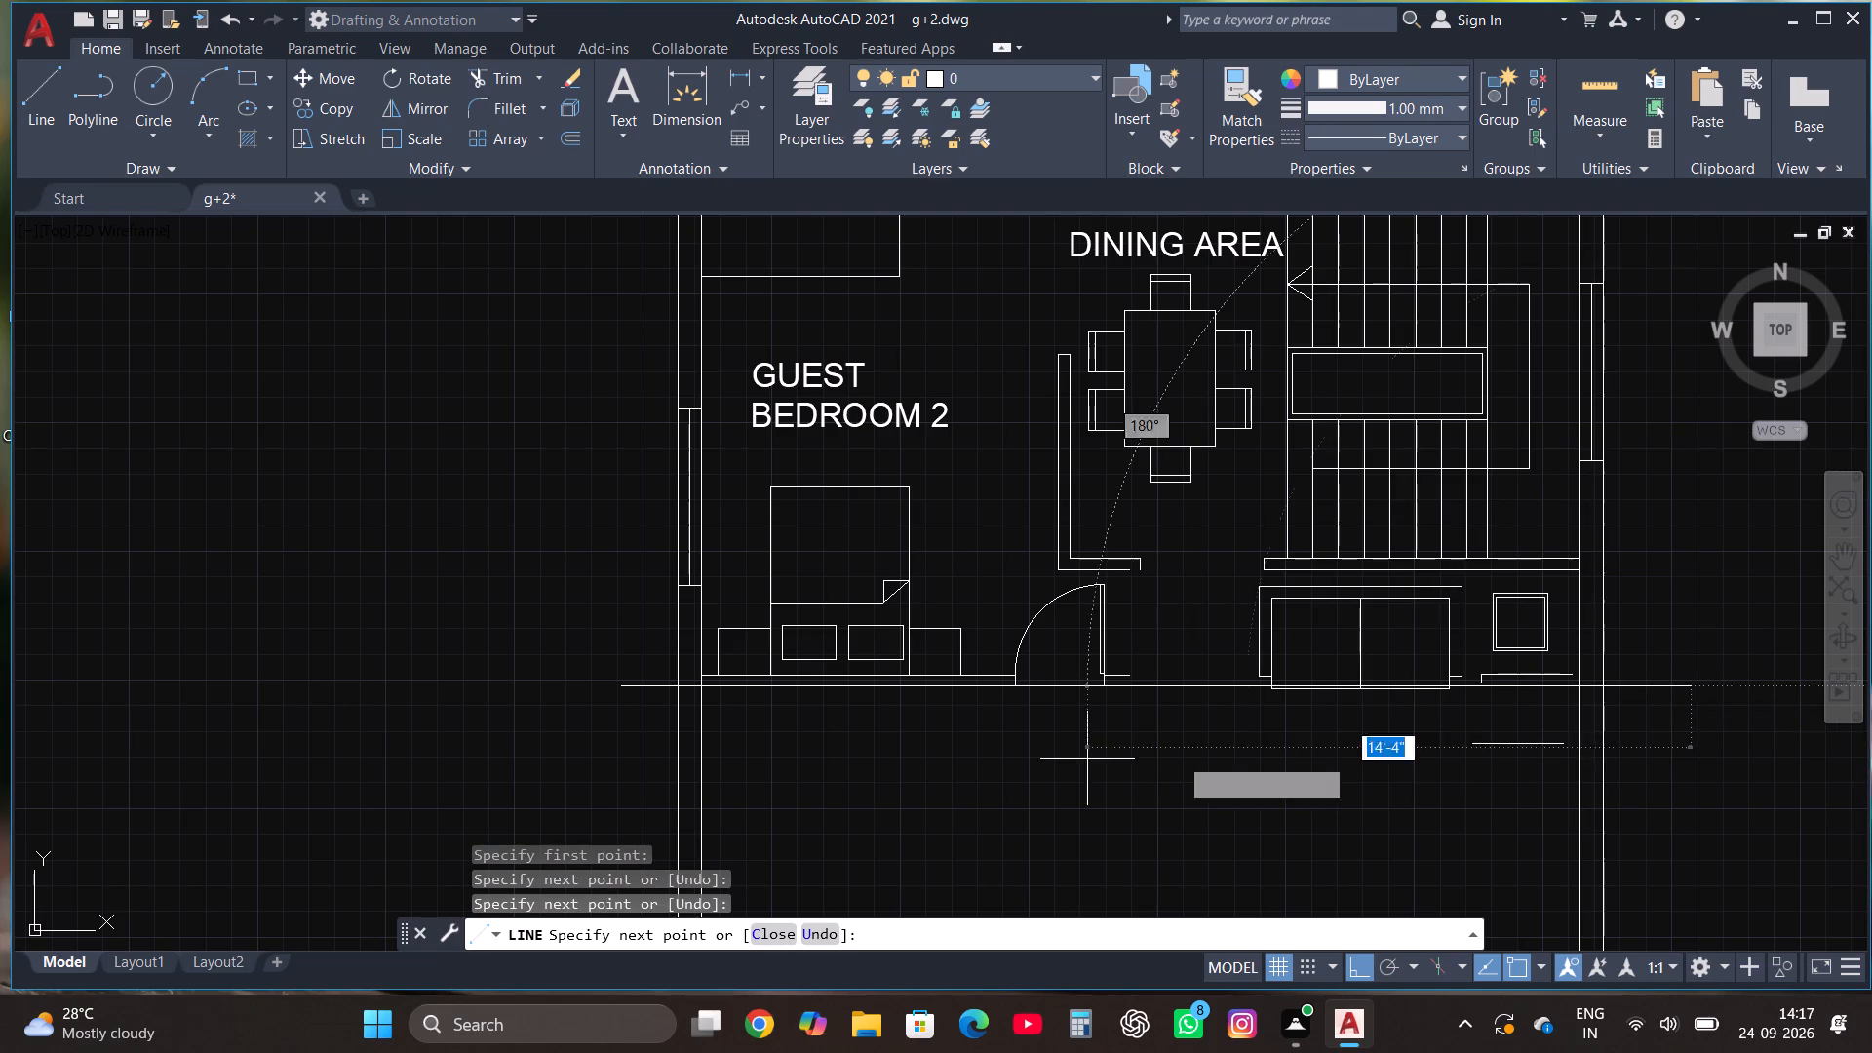
key("Escape")
scroll(1010, 759, "down", 2)
scroll(1257, 765, "up", 1)
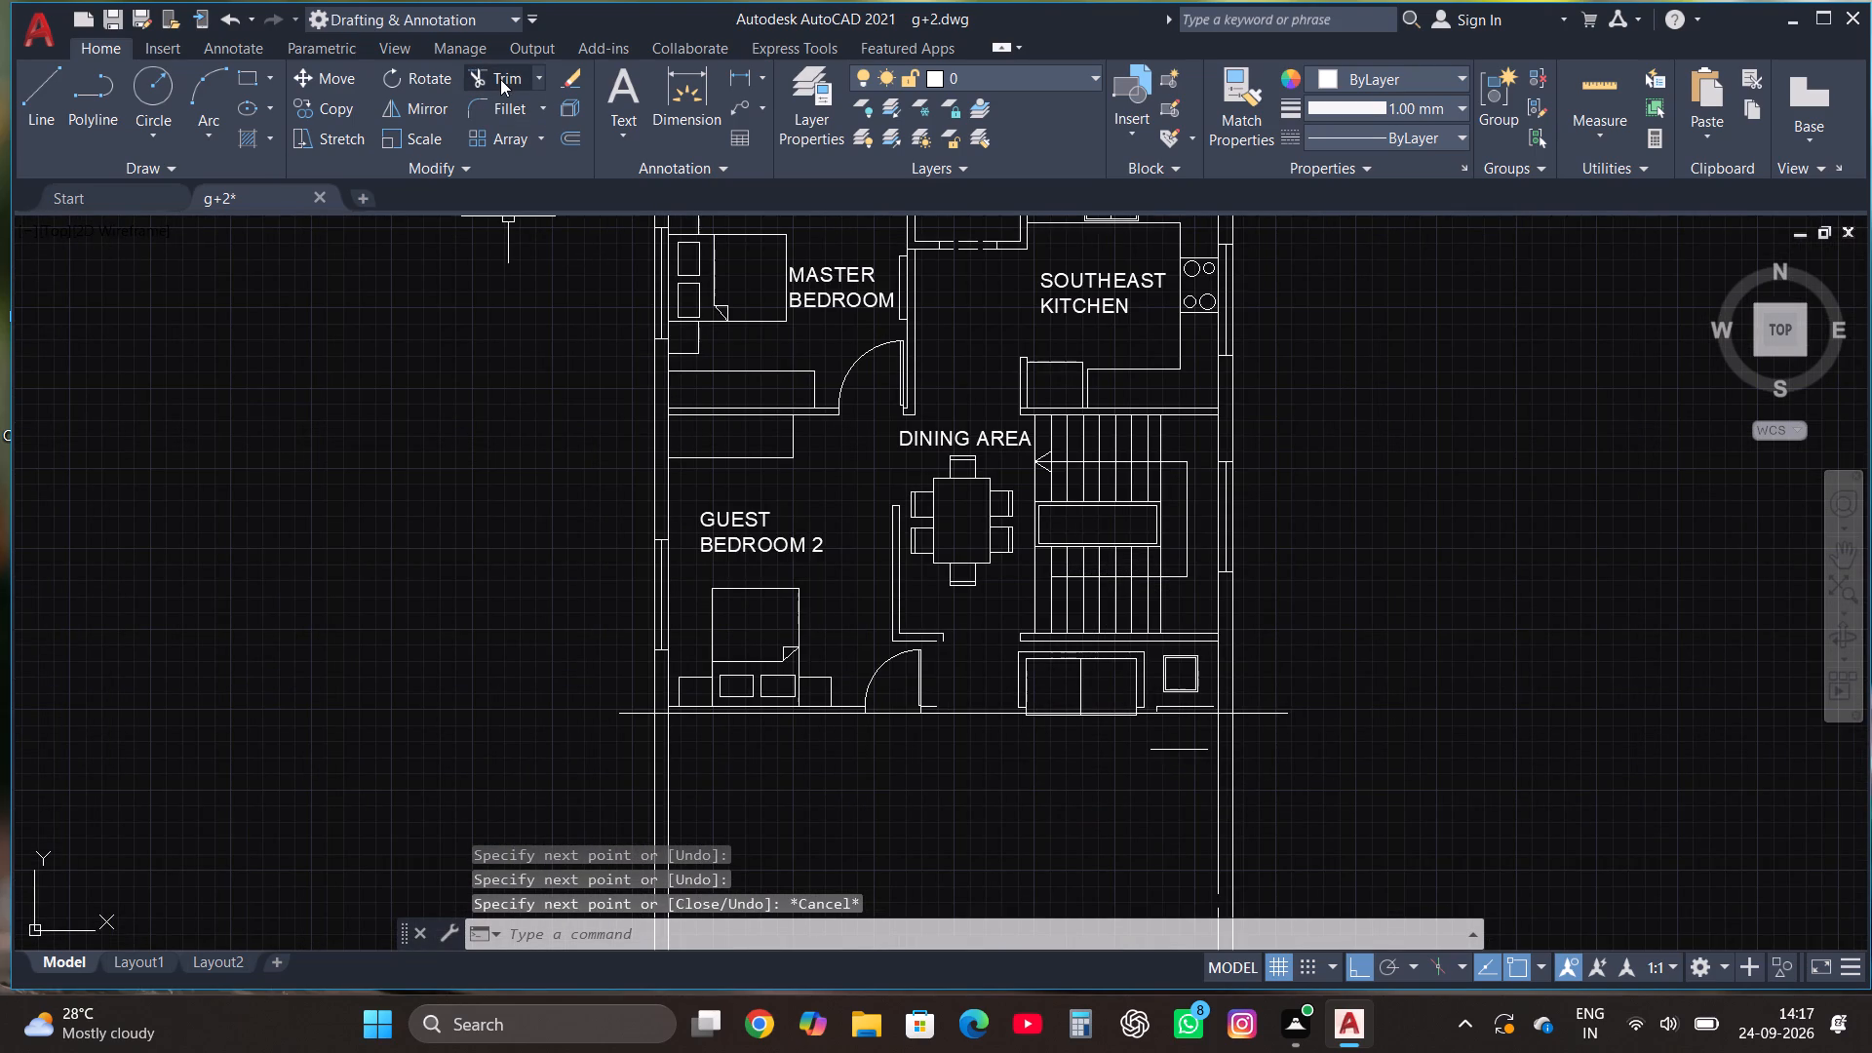
Trim the southern copy's outer walls below the new south wall line, remove the stray short line, and trim the line's overhanging ends.
left_click(500, 79)
left_click(625, 757)
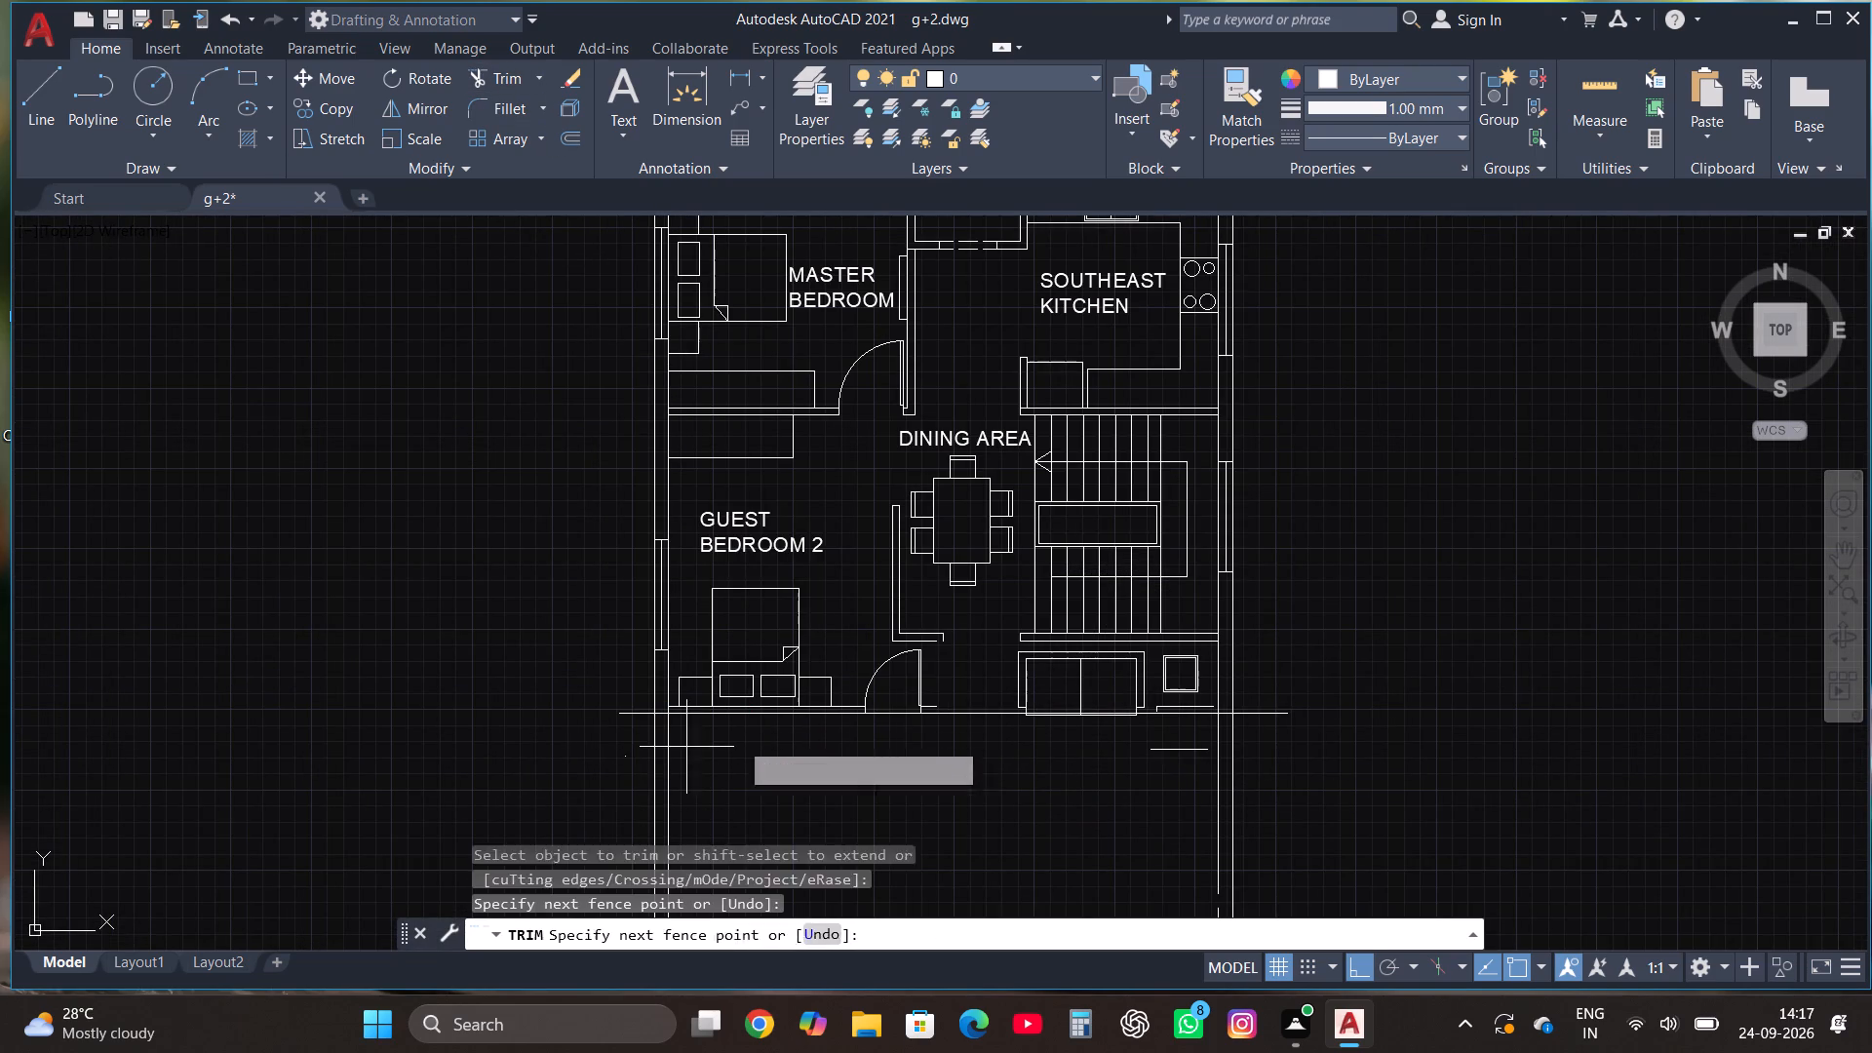
left_click(1309, 756)
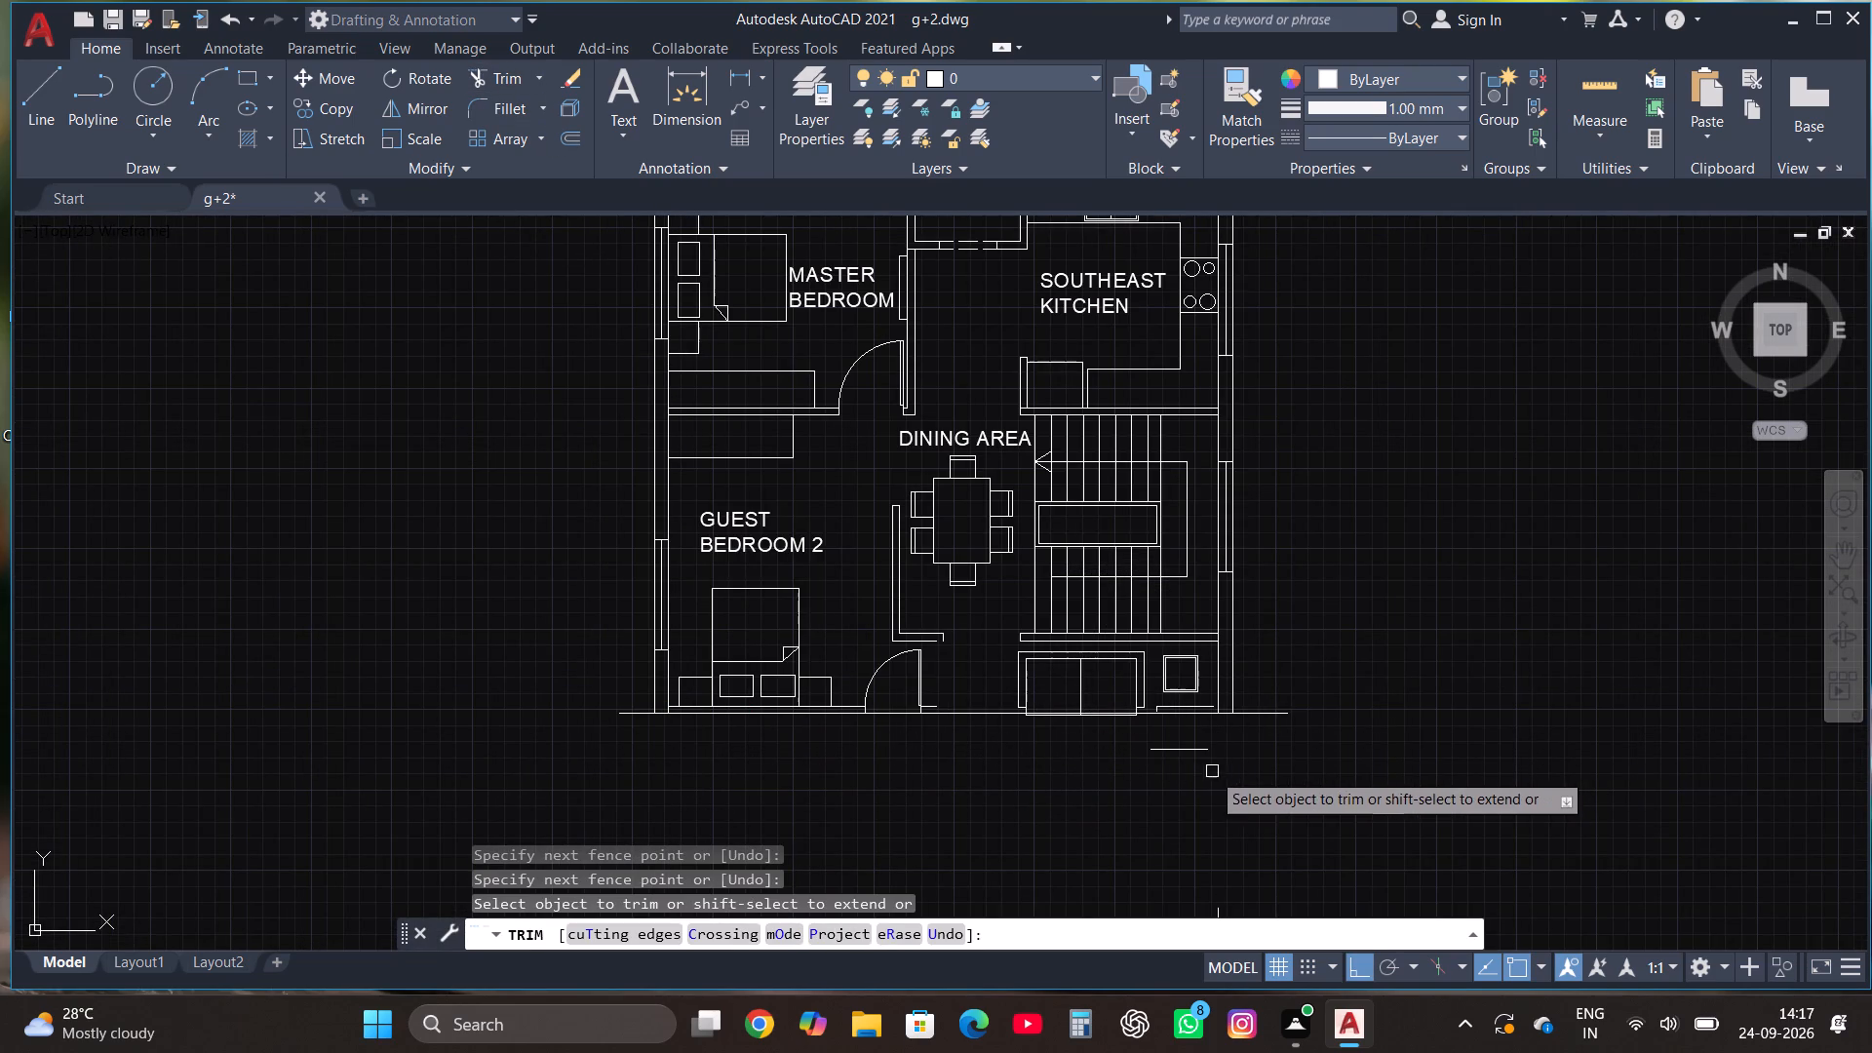
left_click(1184, 752)
left_click(1258, 712)
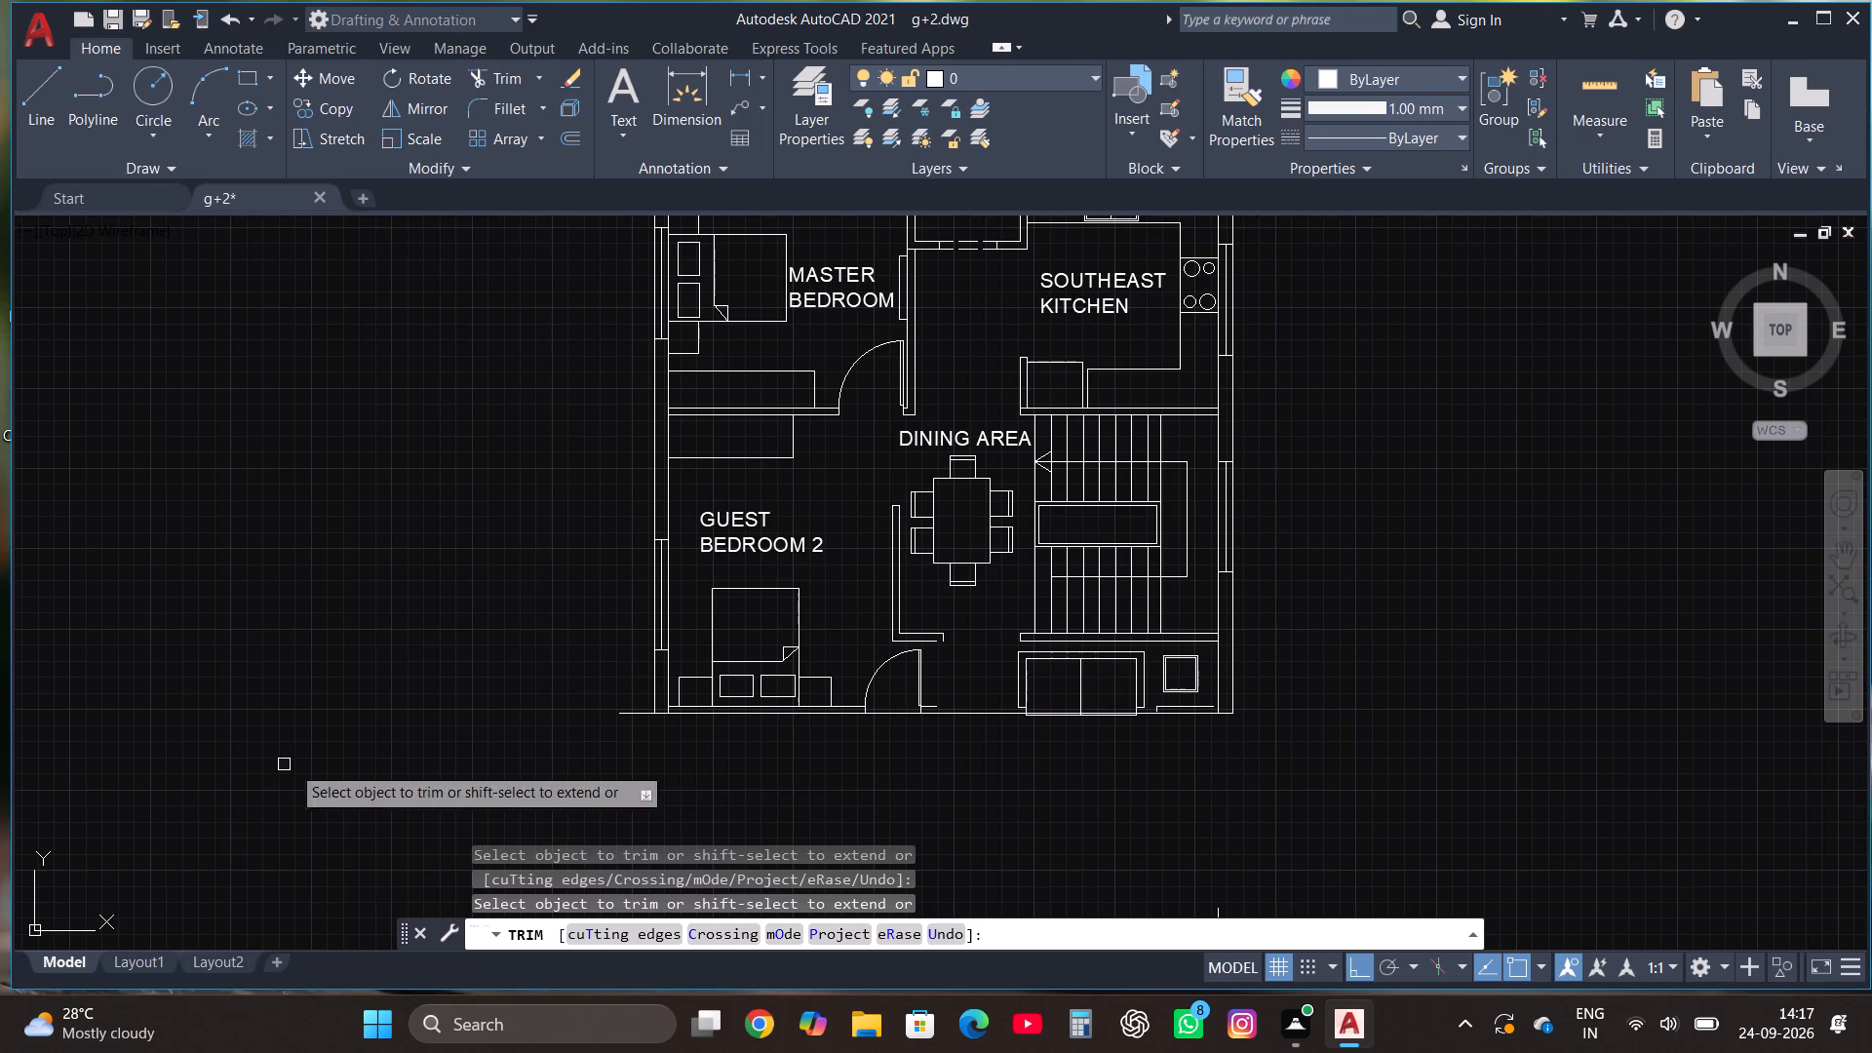
left_click(626, 714)
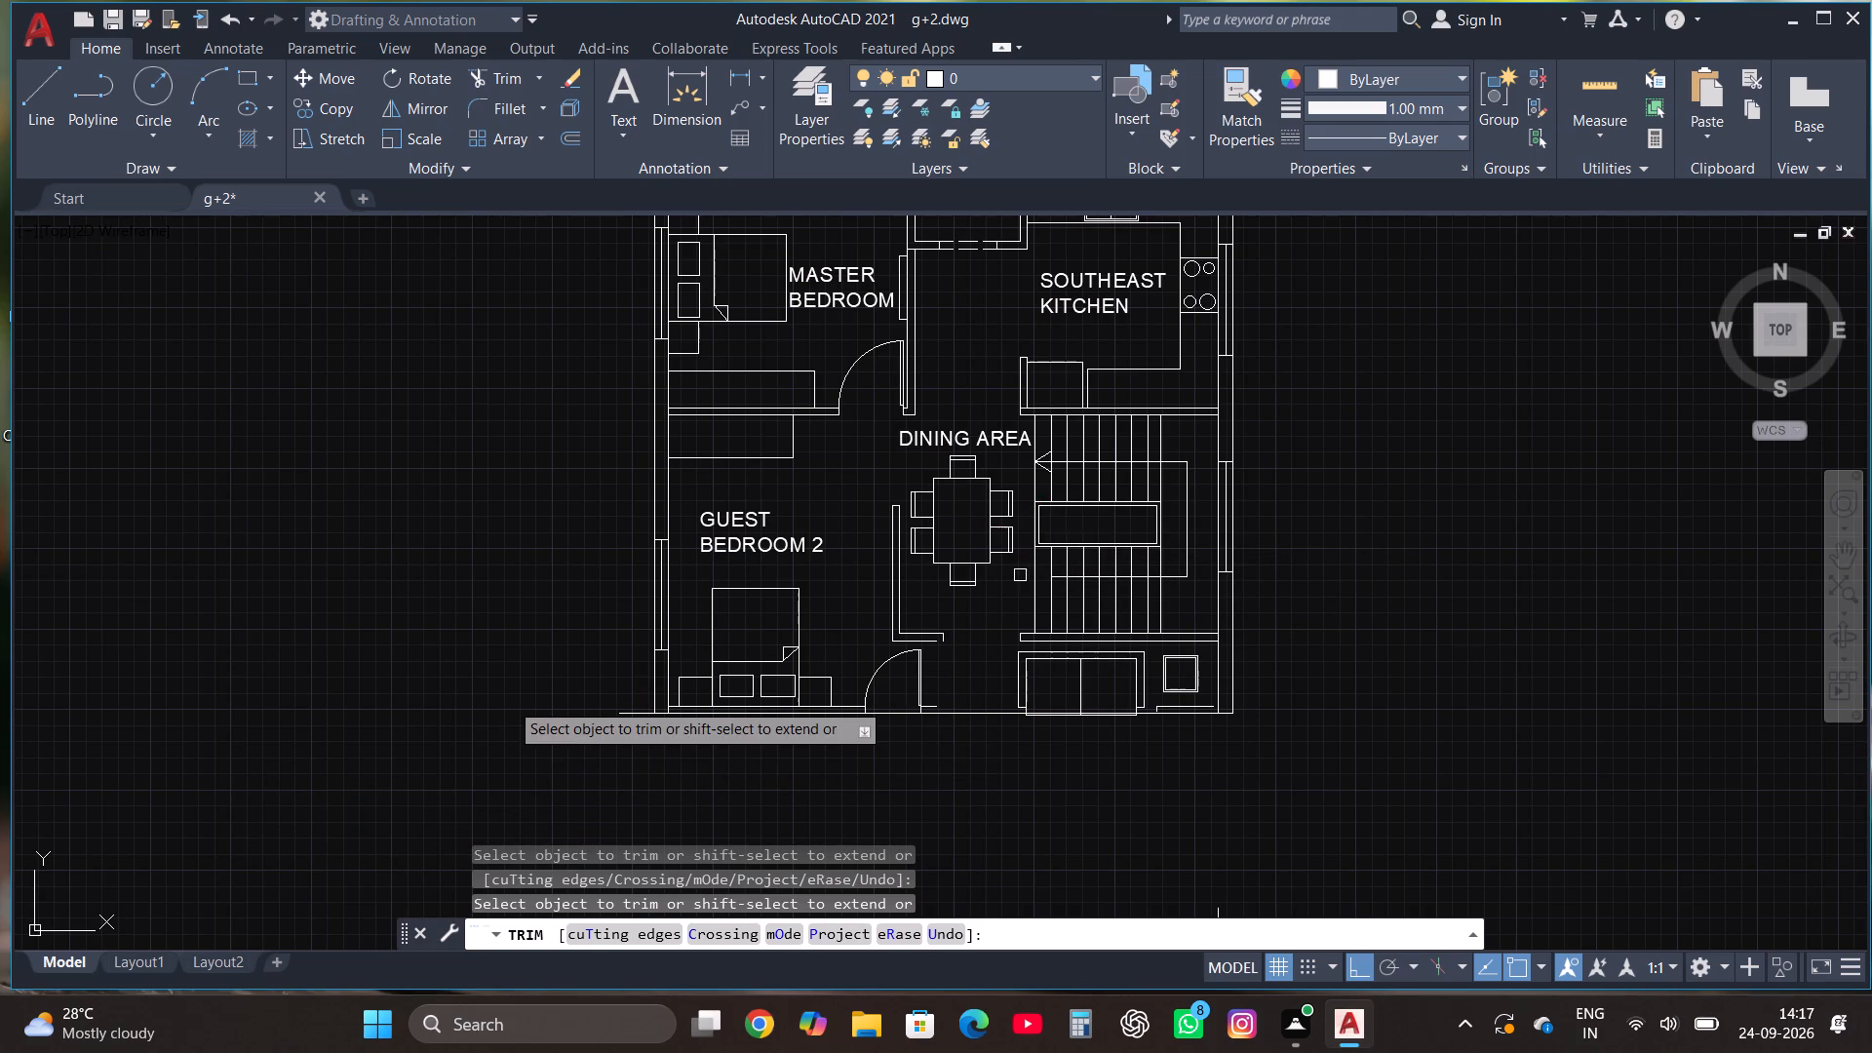
left_click(635, 717)
Remove the detached parking and porch boundary remnants south of the copied plan, together with its FACING SOUTH label.
scroll(620, 680, "down", 3)
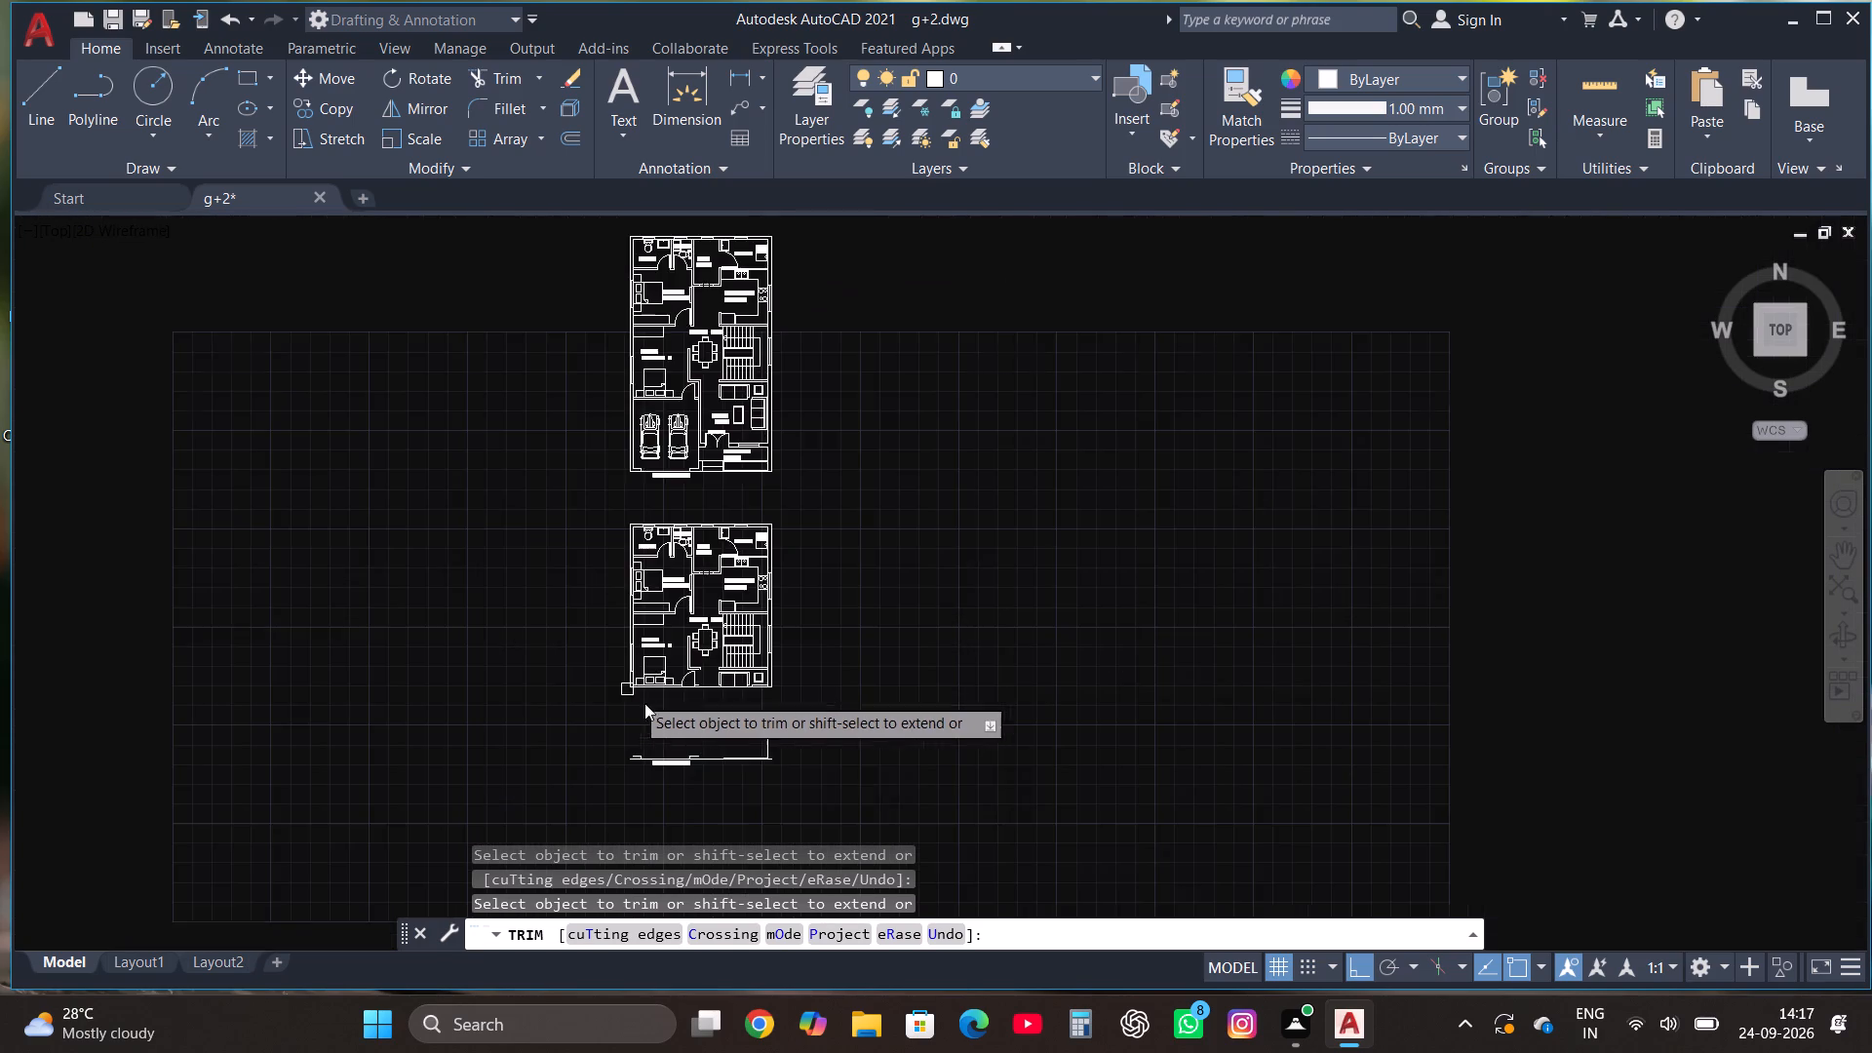
scroll(683, 775, "up", 2)
left_click(526, 779)
left_click(915, 718)
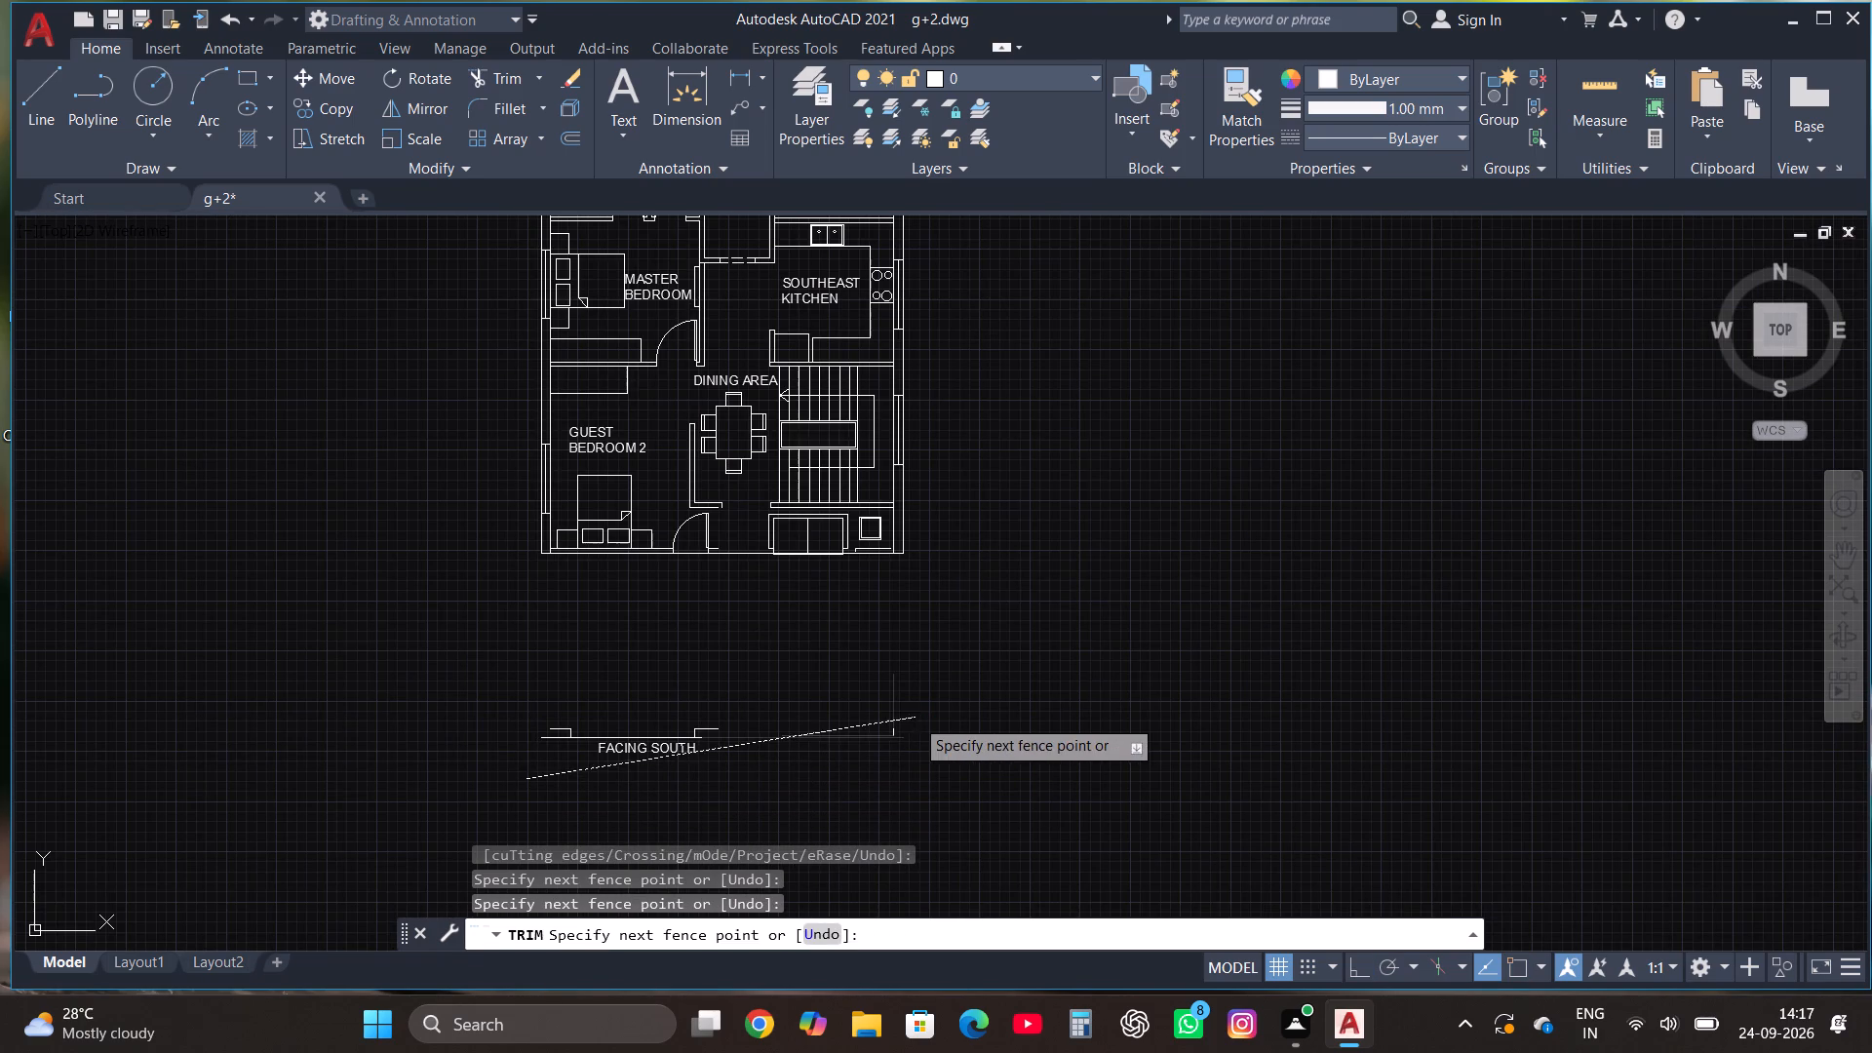
left_click(916, 734)
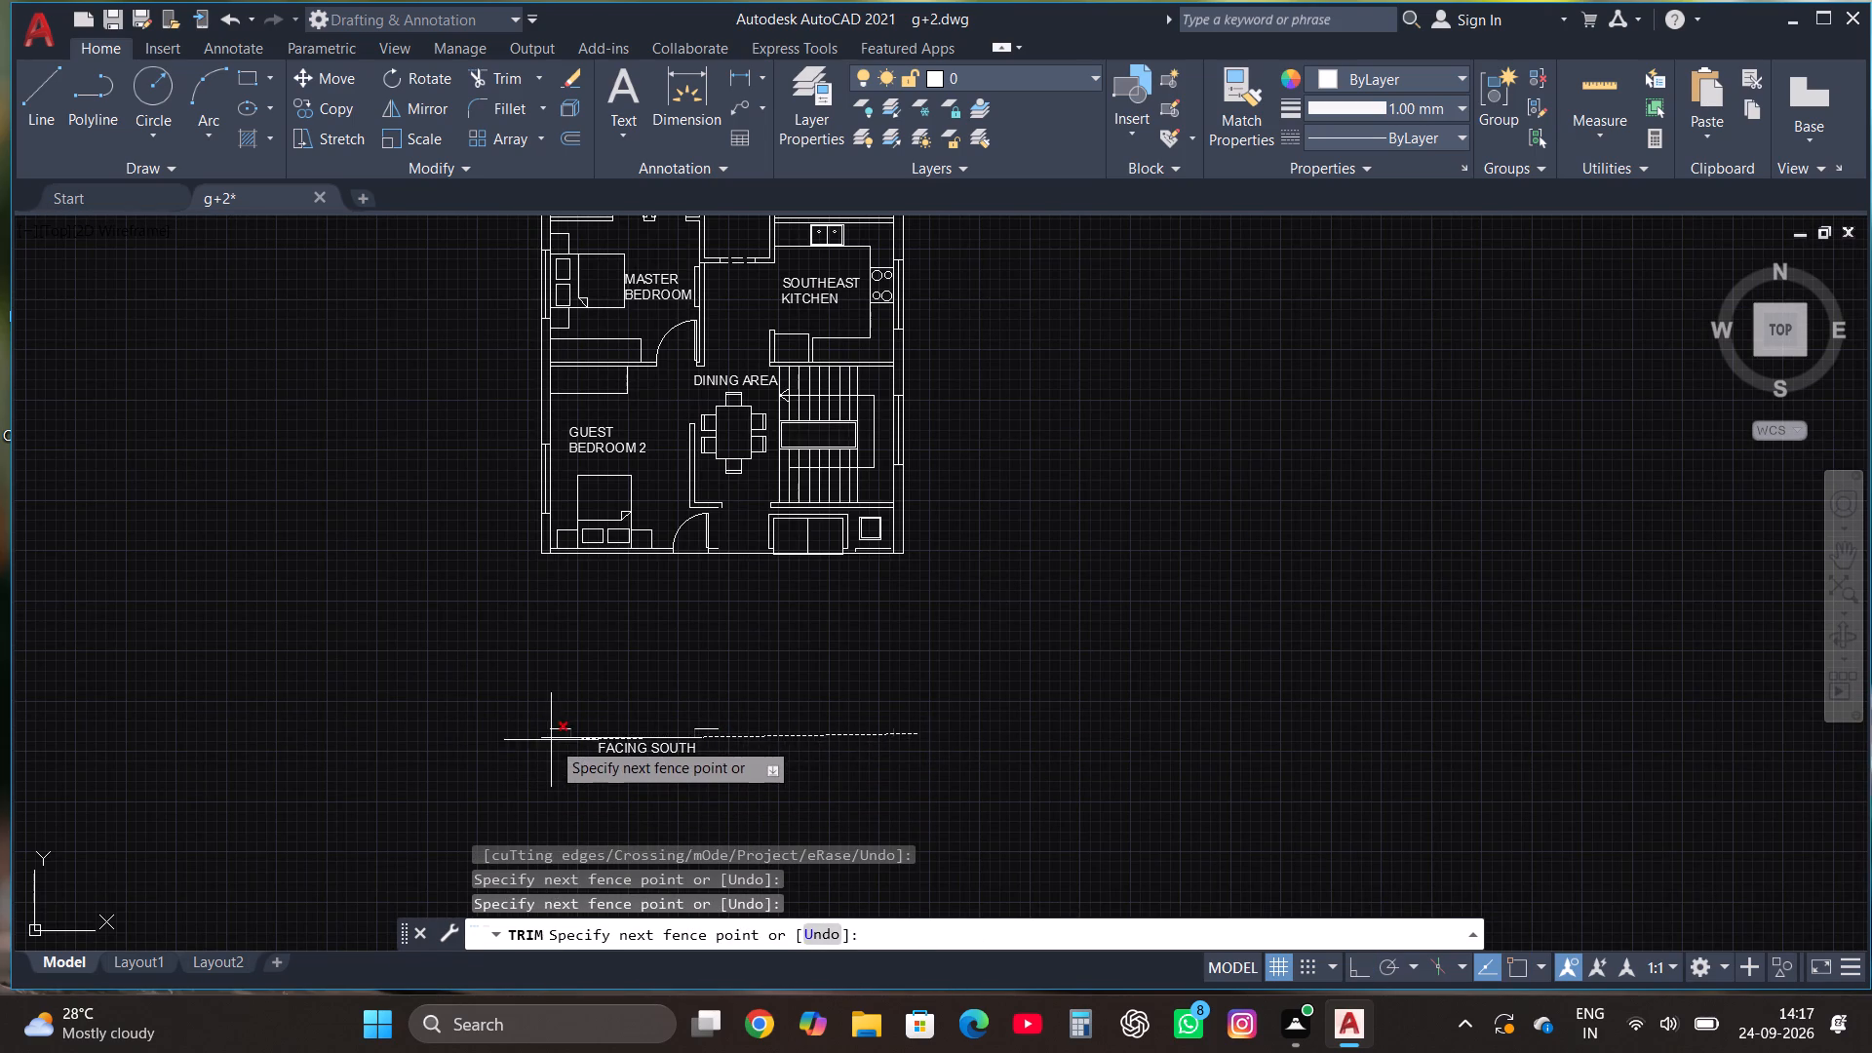
left_click(550, 740)
left_click(557, 750)
left_click(568, 698)
left_click(568, 731)
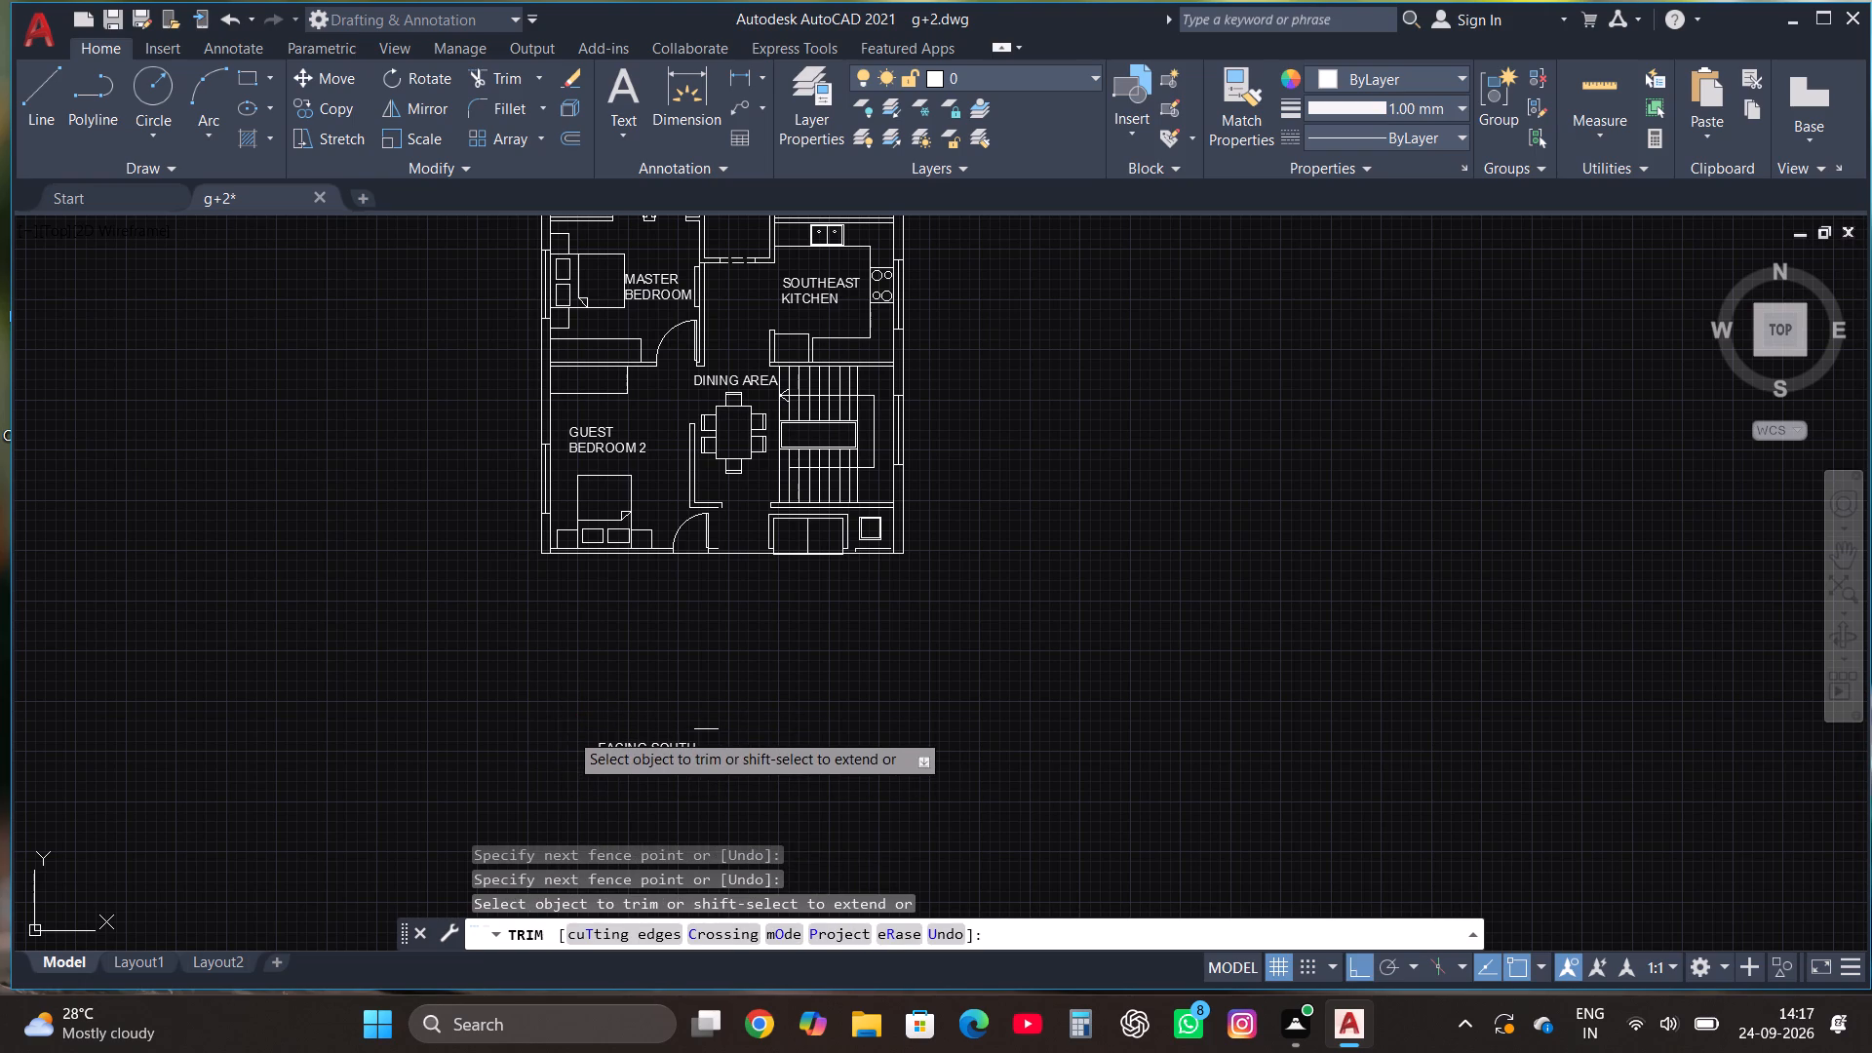
left_click(718, 726)
key("Escape")
left_click(677, 749)
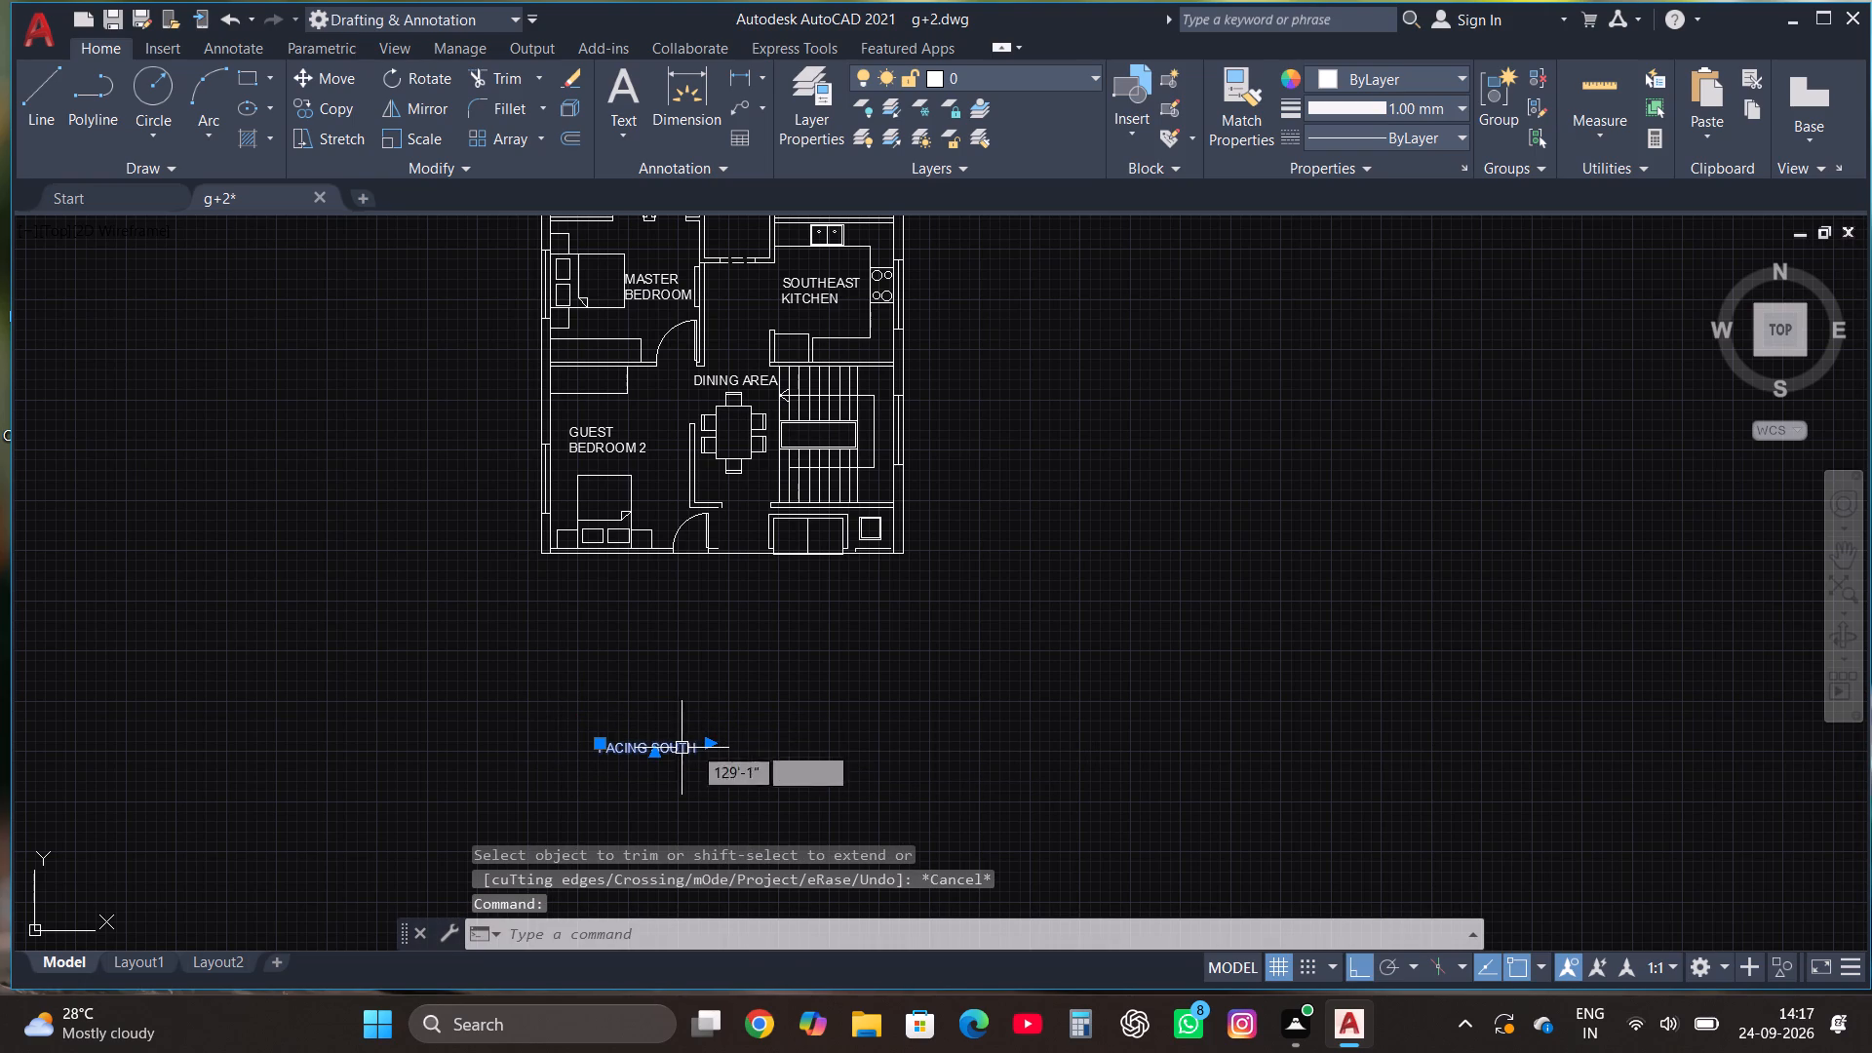
key("Delete")
Erase both nested squares of the side table east of the two-seat sofa in the southern copy.
scroll(925, 746, "down", 1)
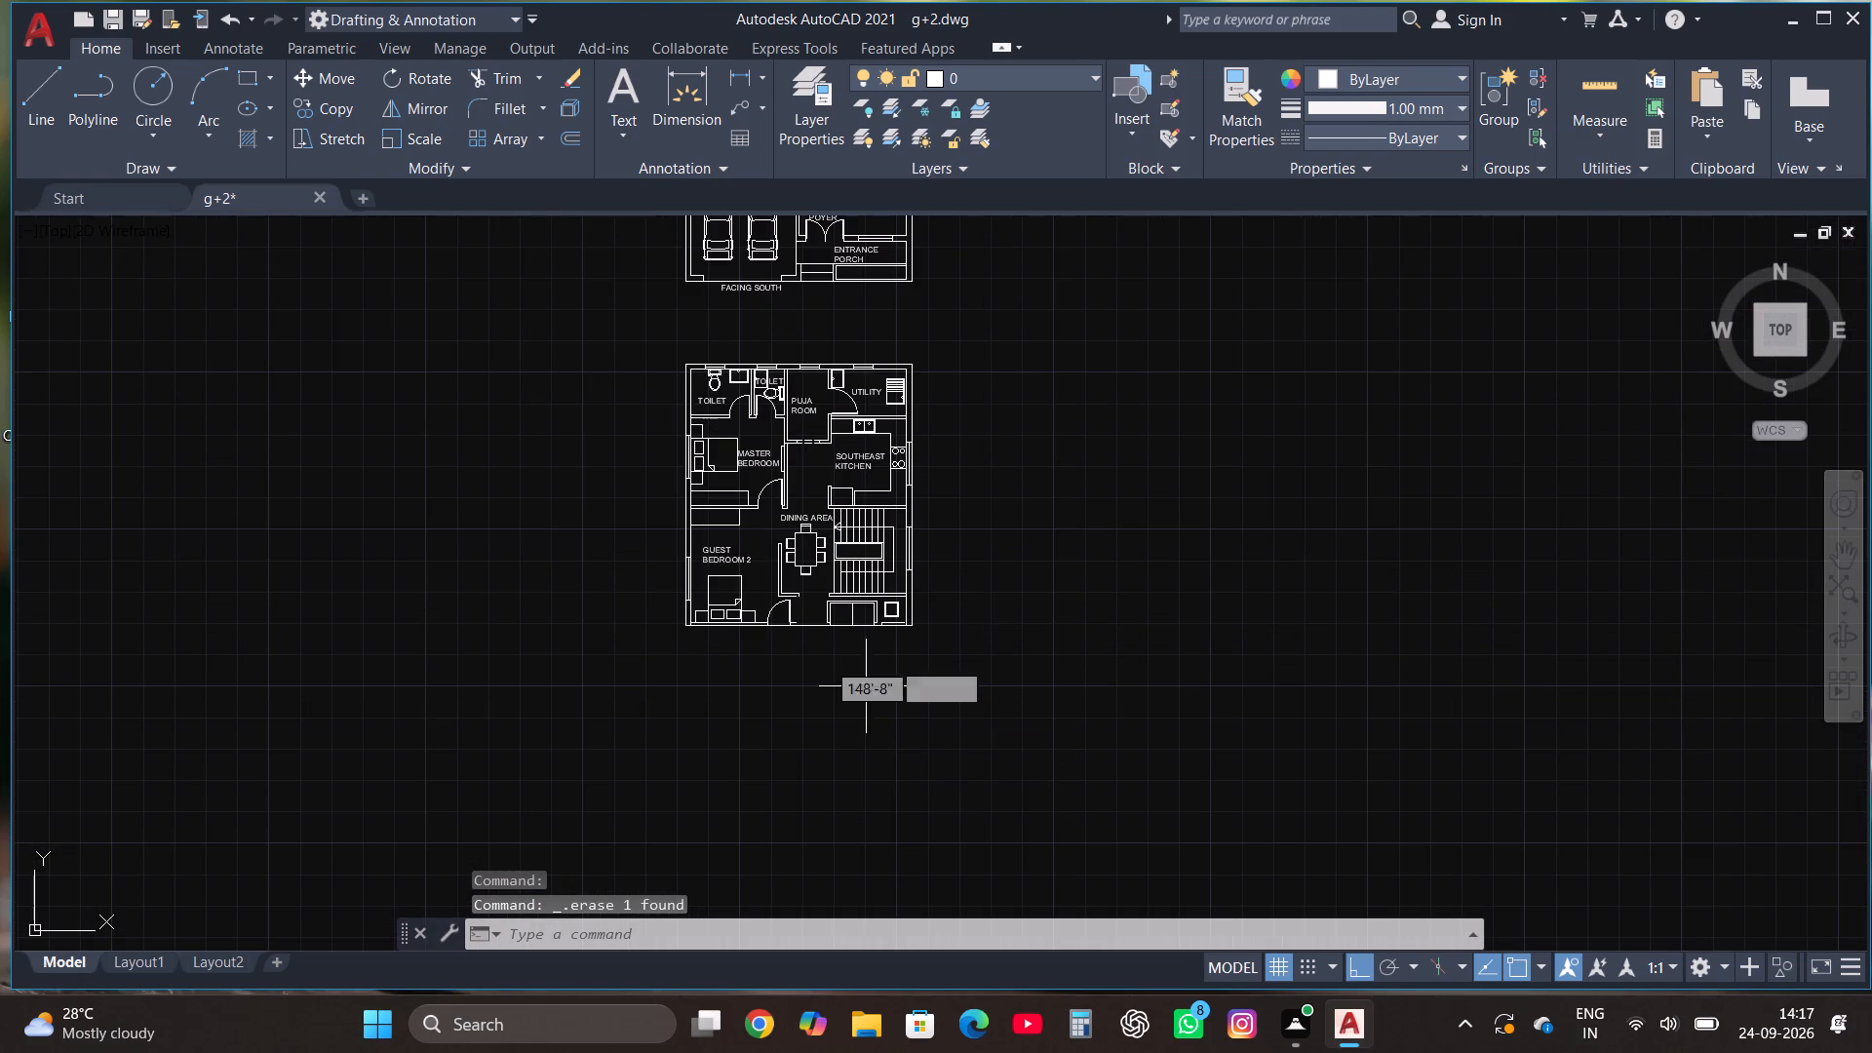
scroll(740, 465, "up", 1)
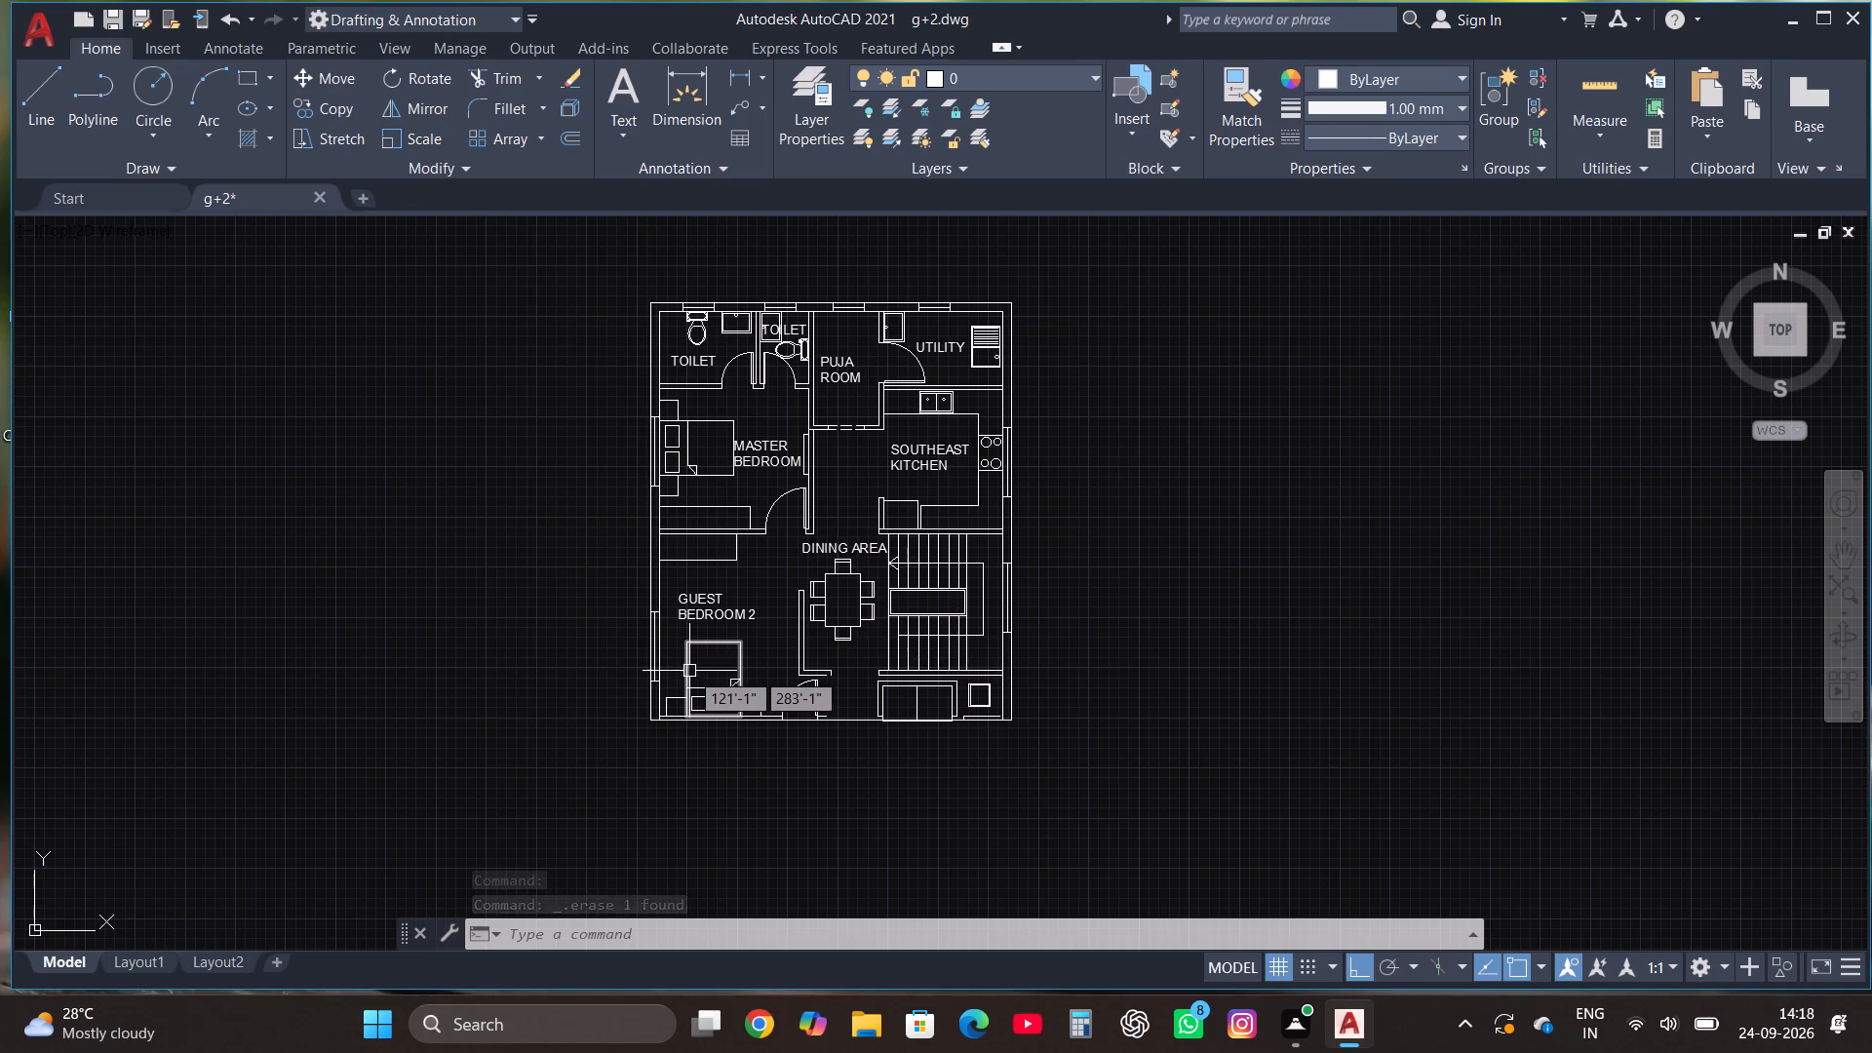
scroll(767, 747, "down", 1)
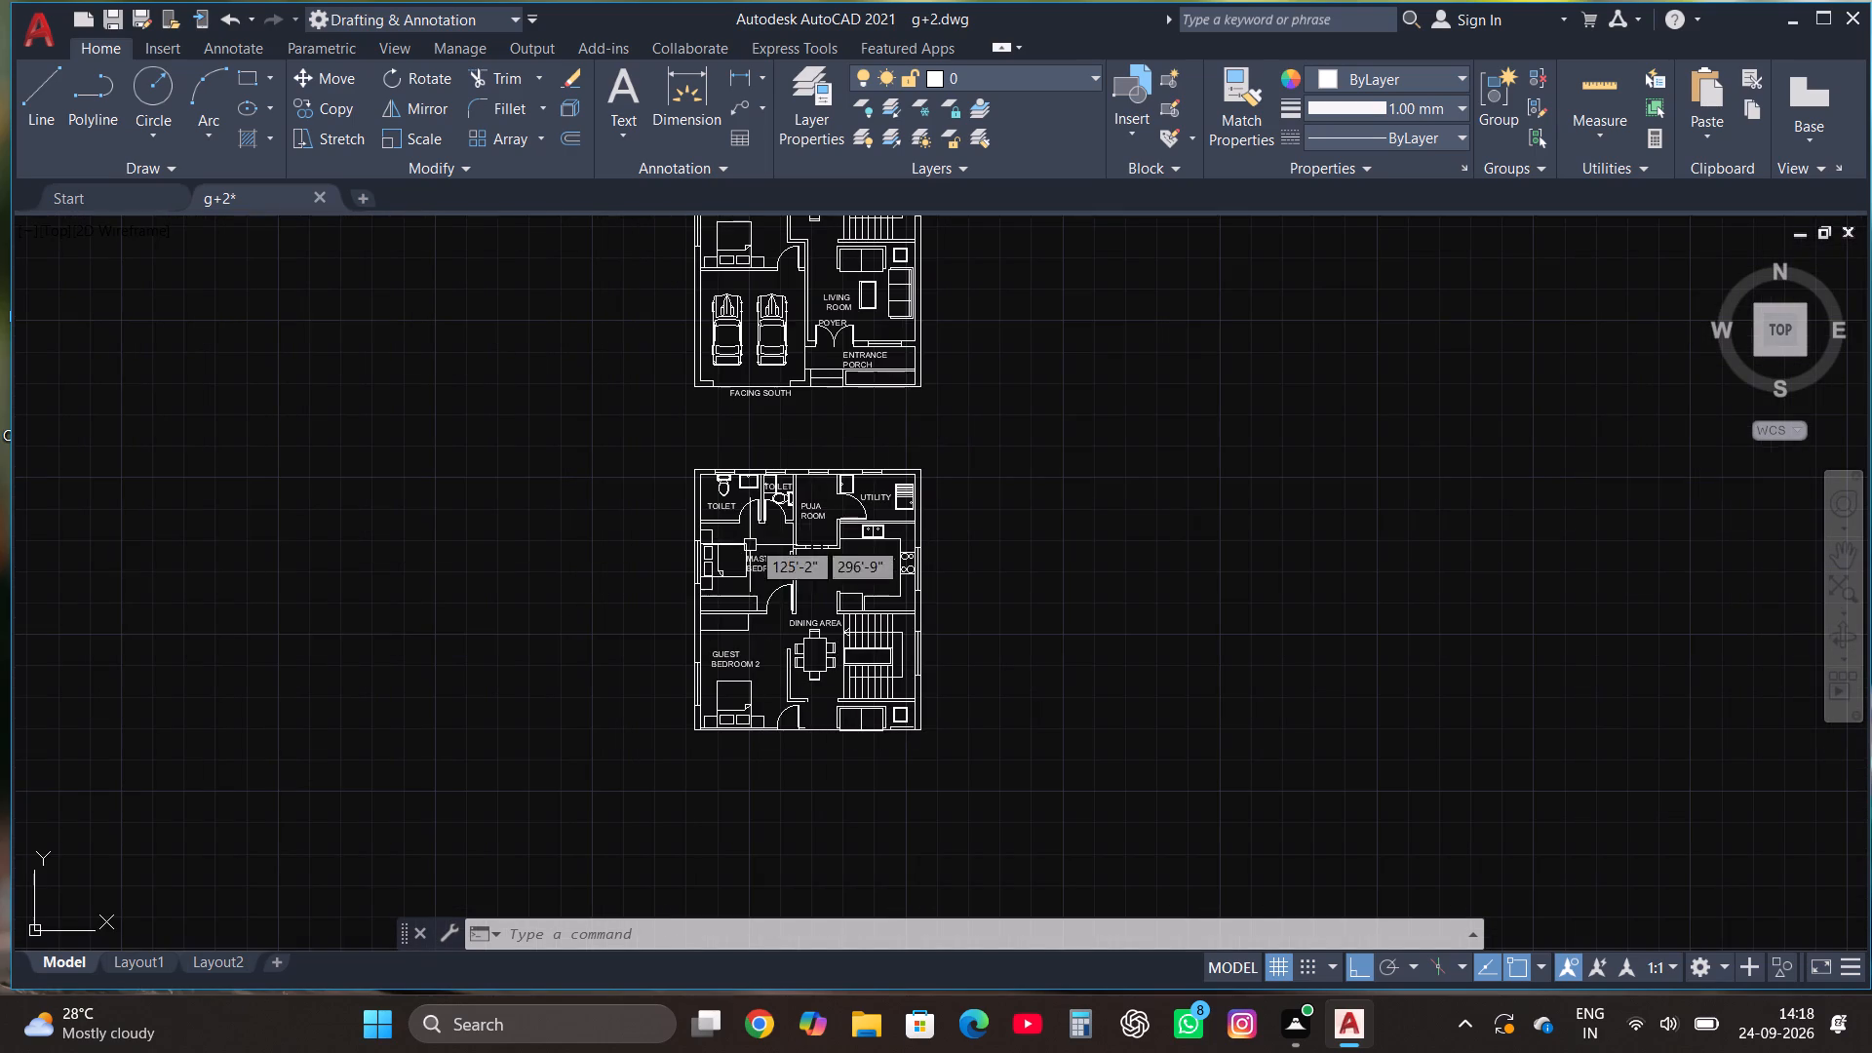
scroll(766, 443, "up", 1)
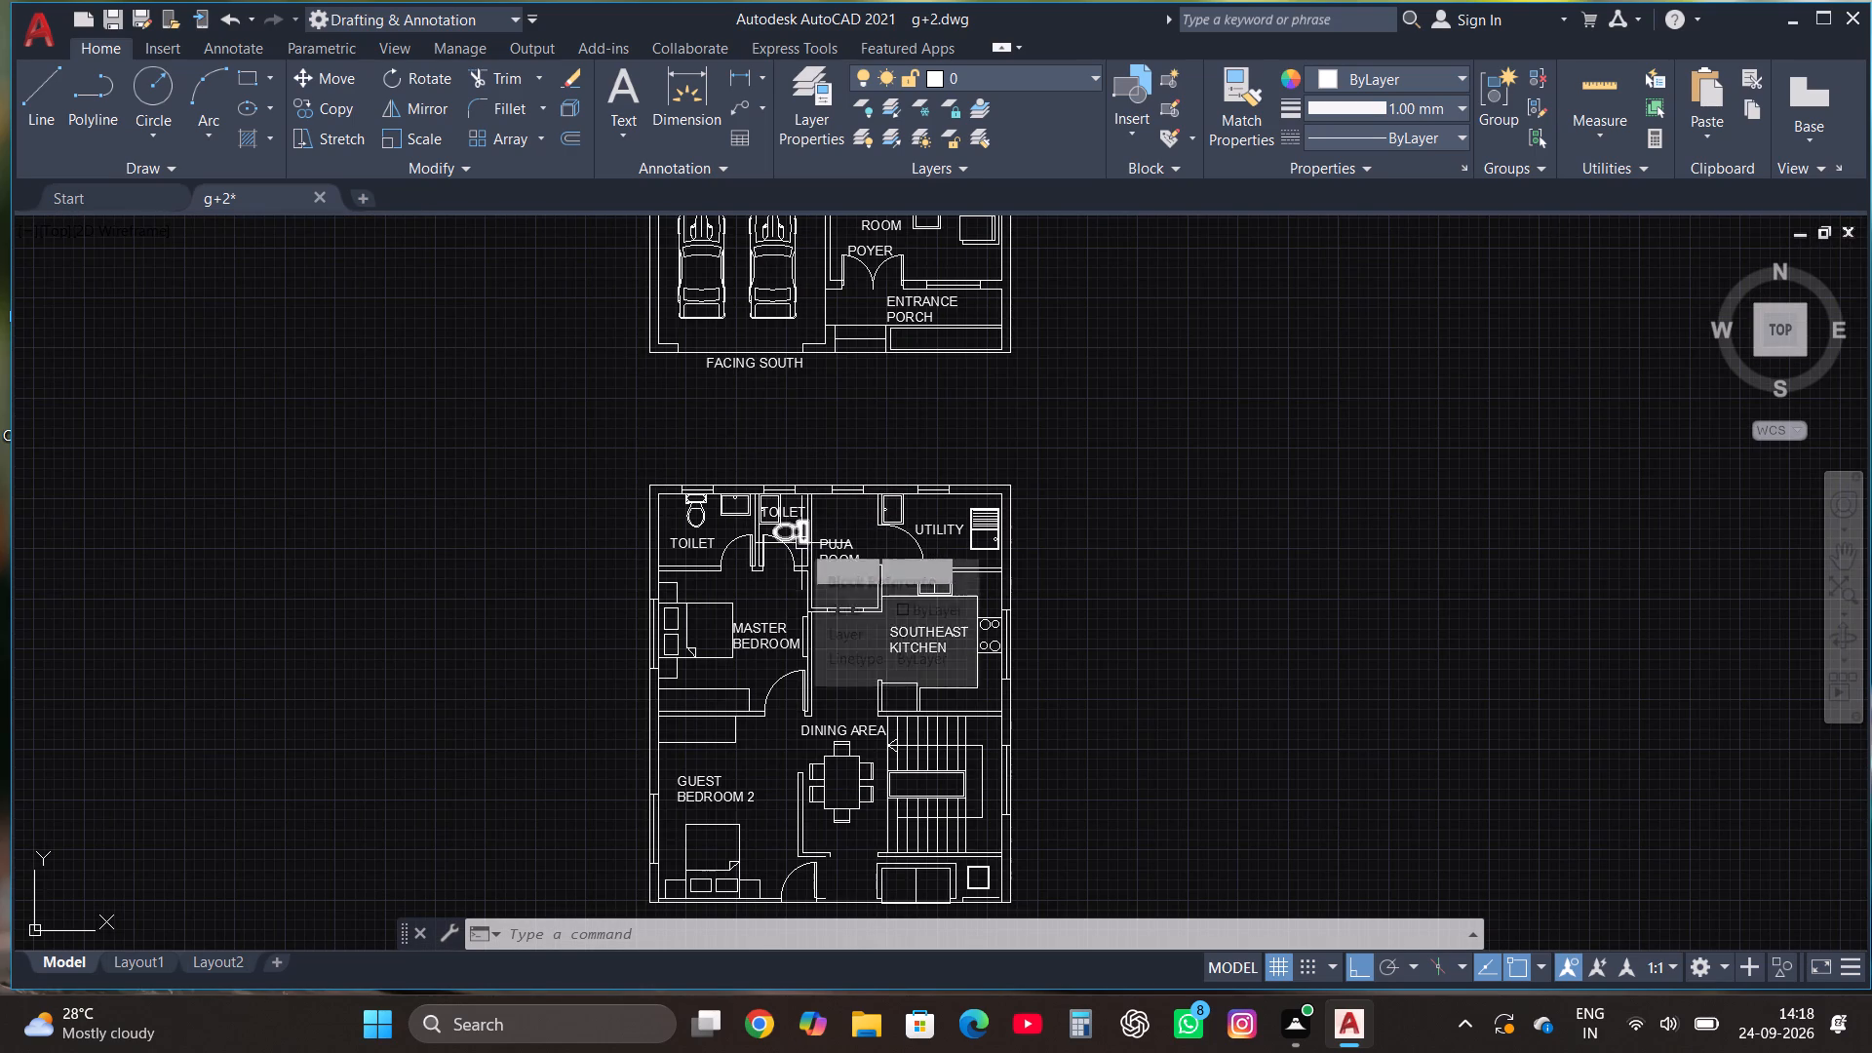
scroll(801, 541, "up", 1)
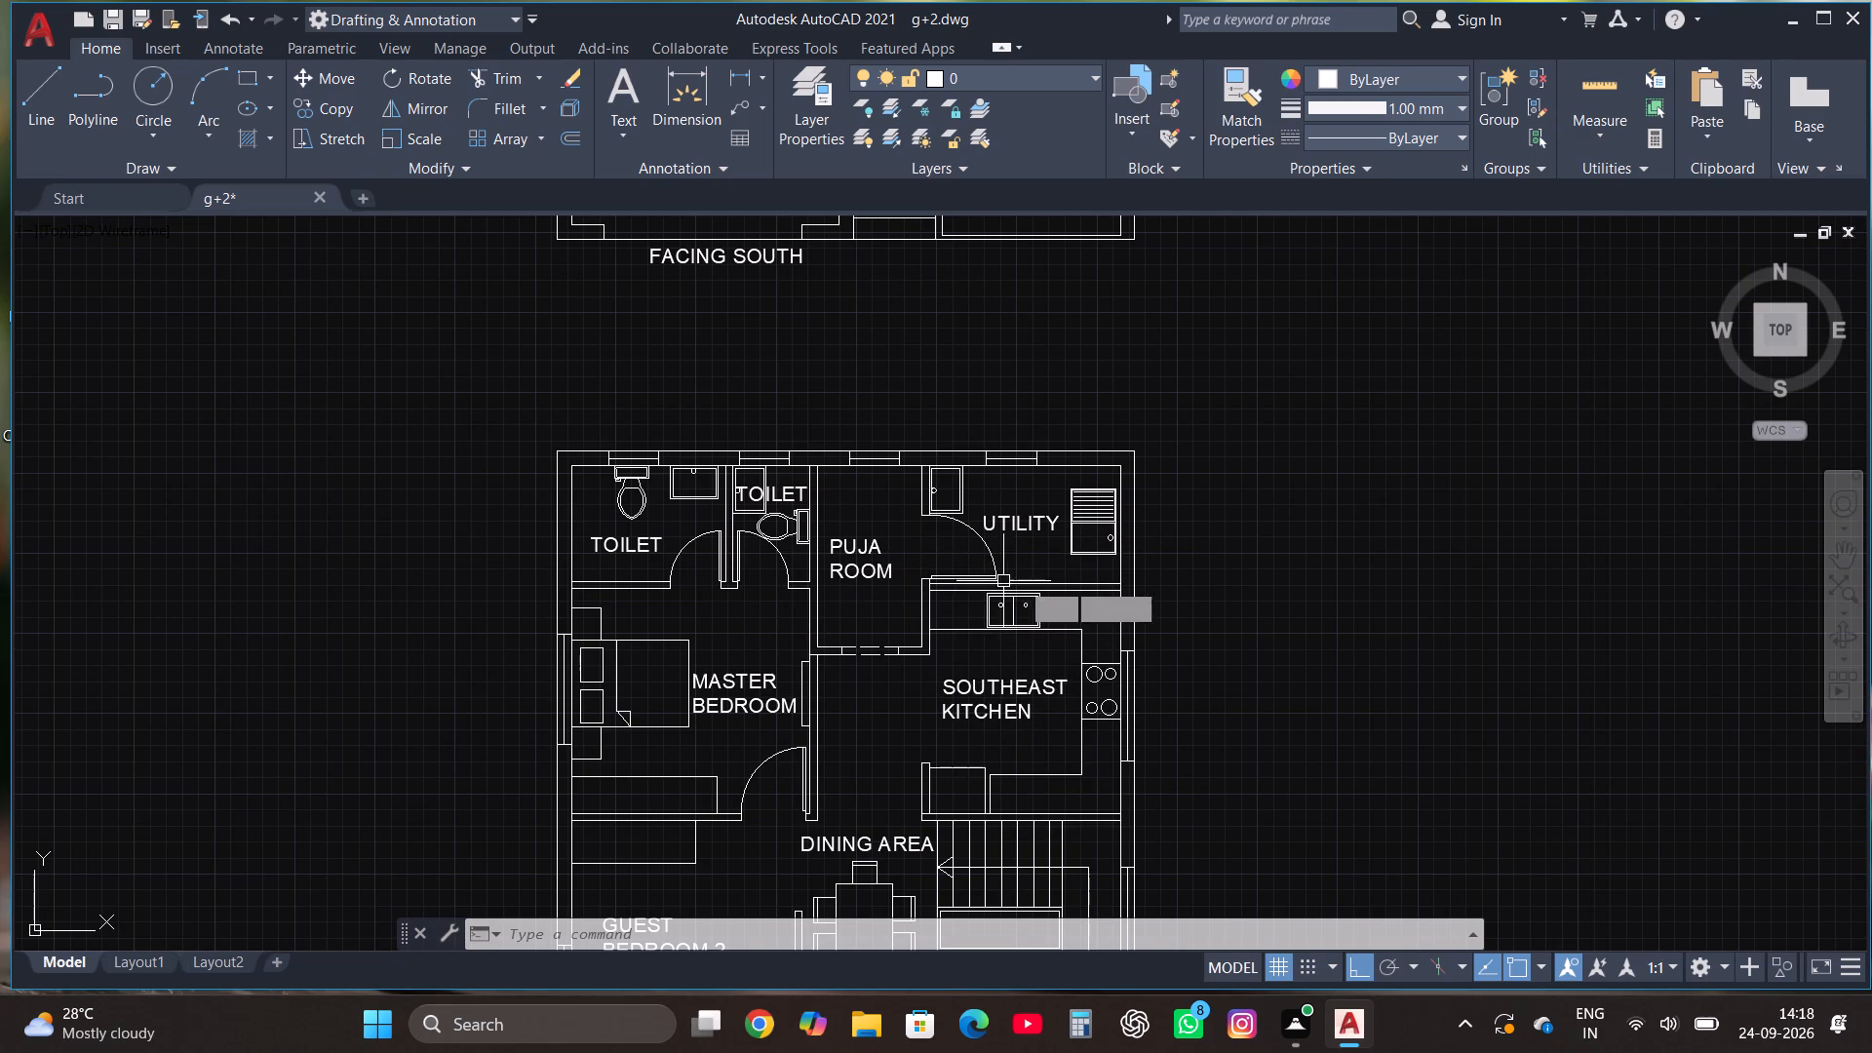
scroll(1028, 592, "down", 1)
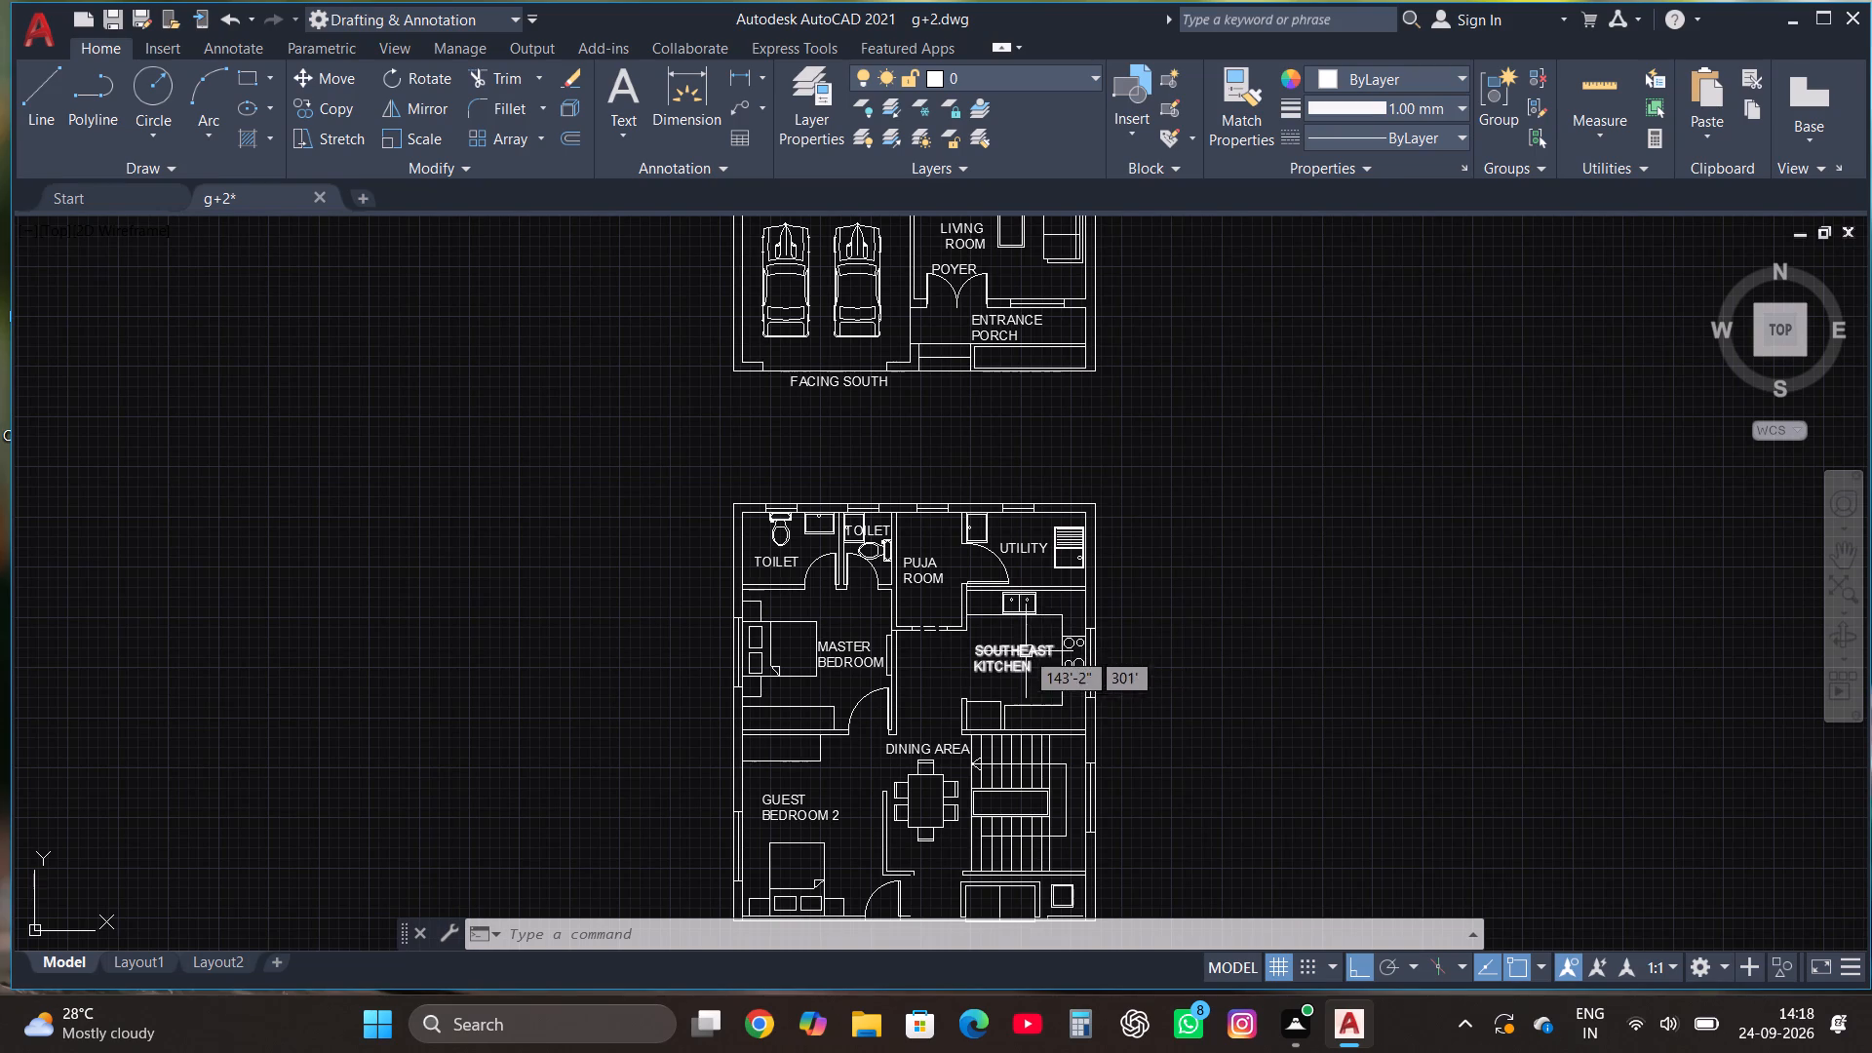
scroll(905, 539, "down", 2)
scroll(928, 615, "up", 2)
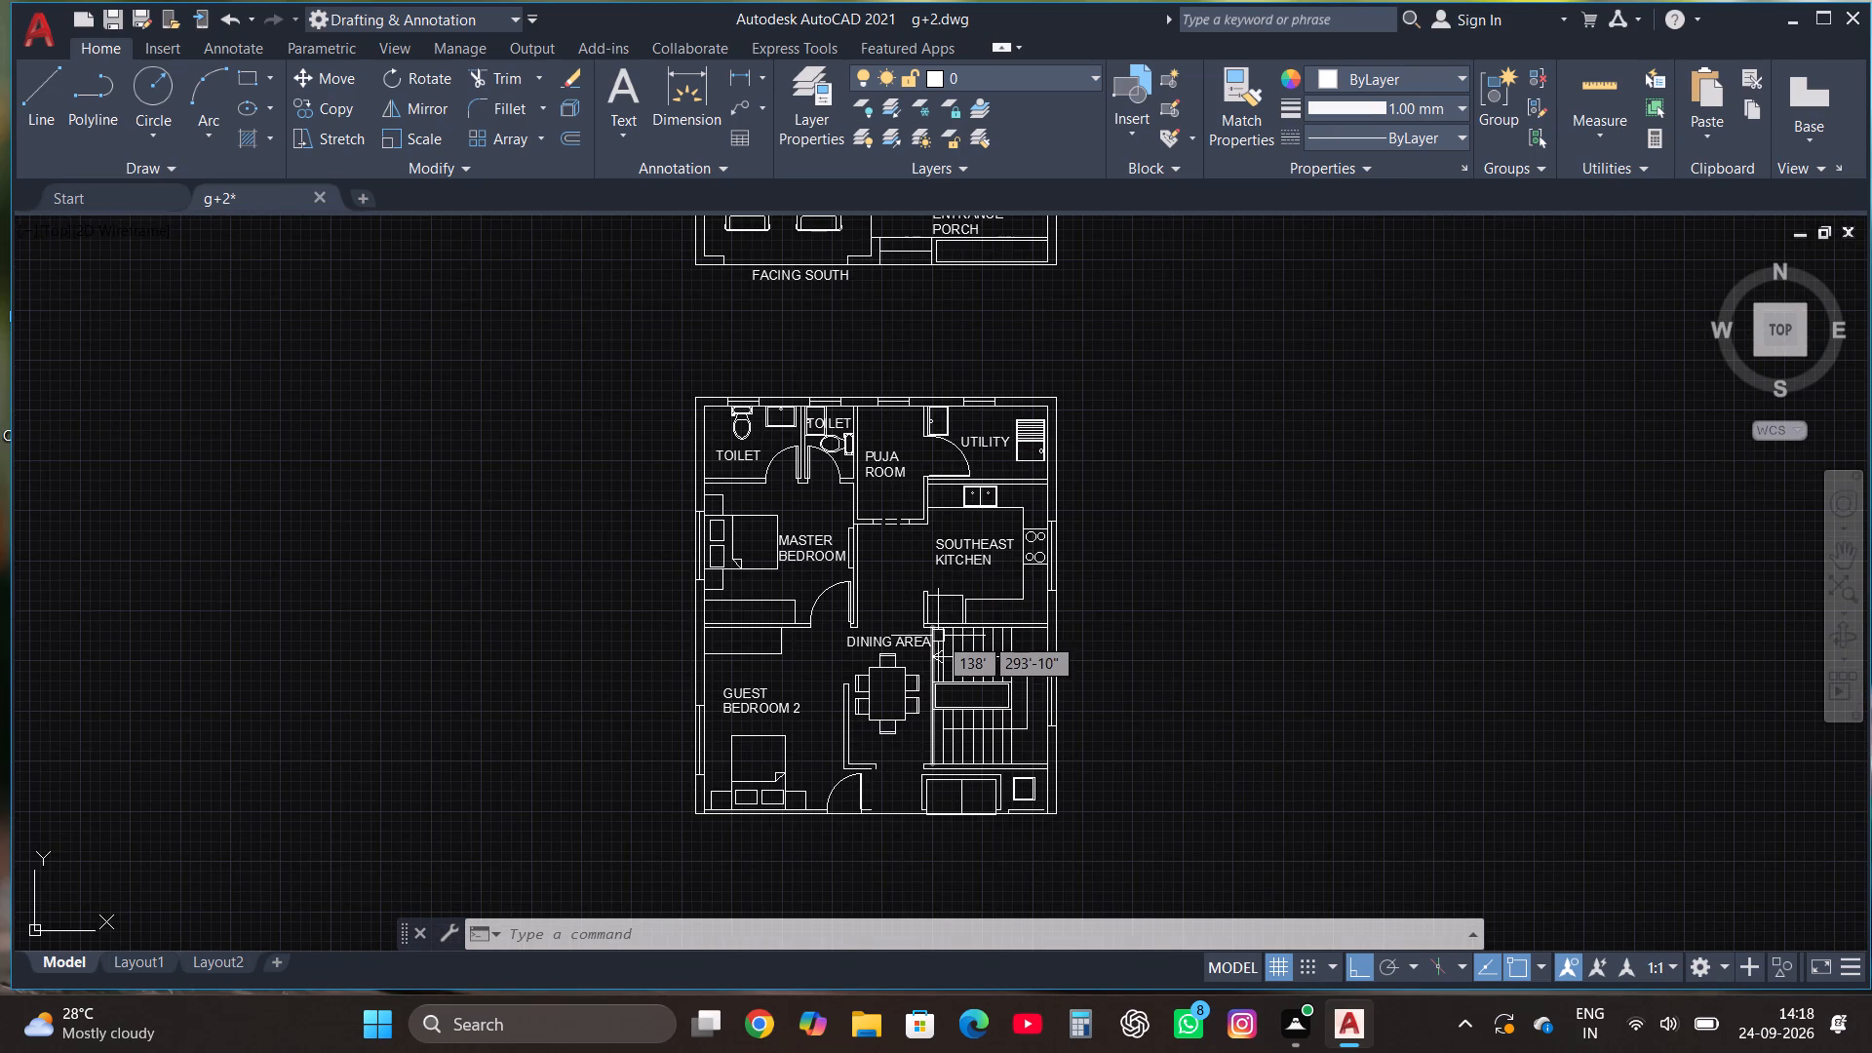
left_click(1033, 798)
key("Delete")
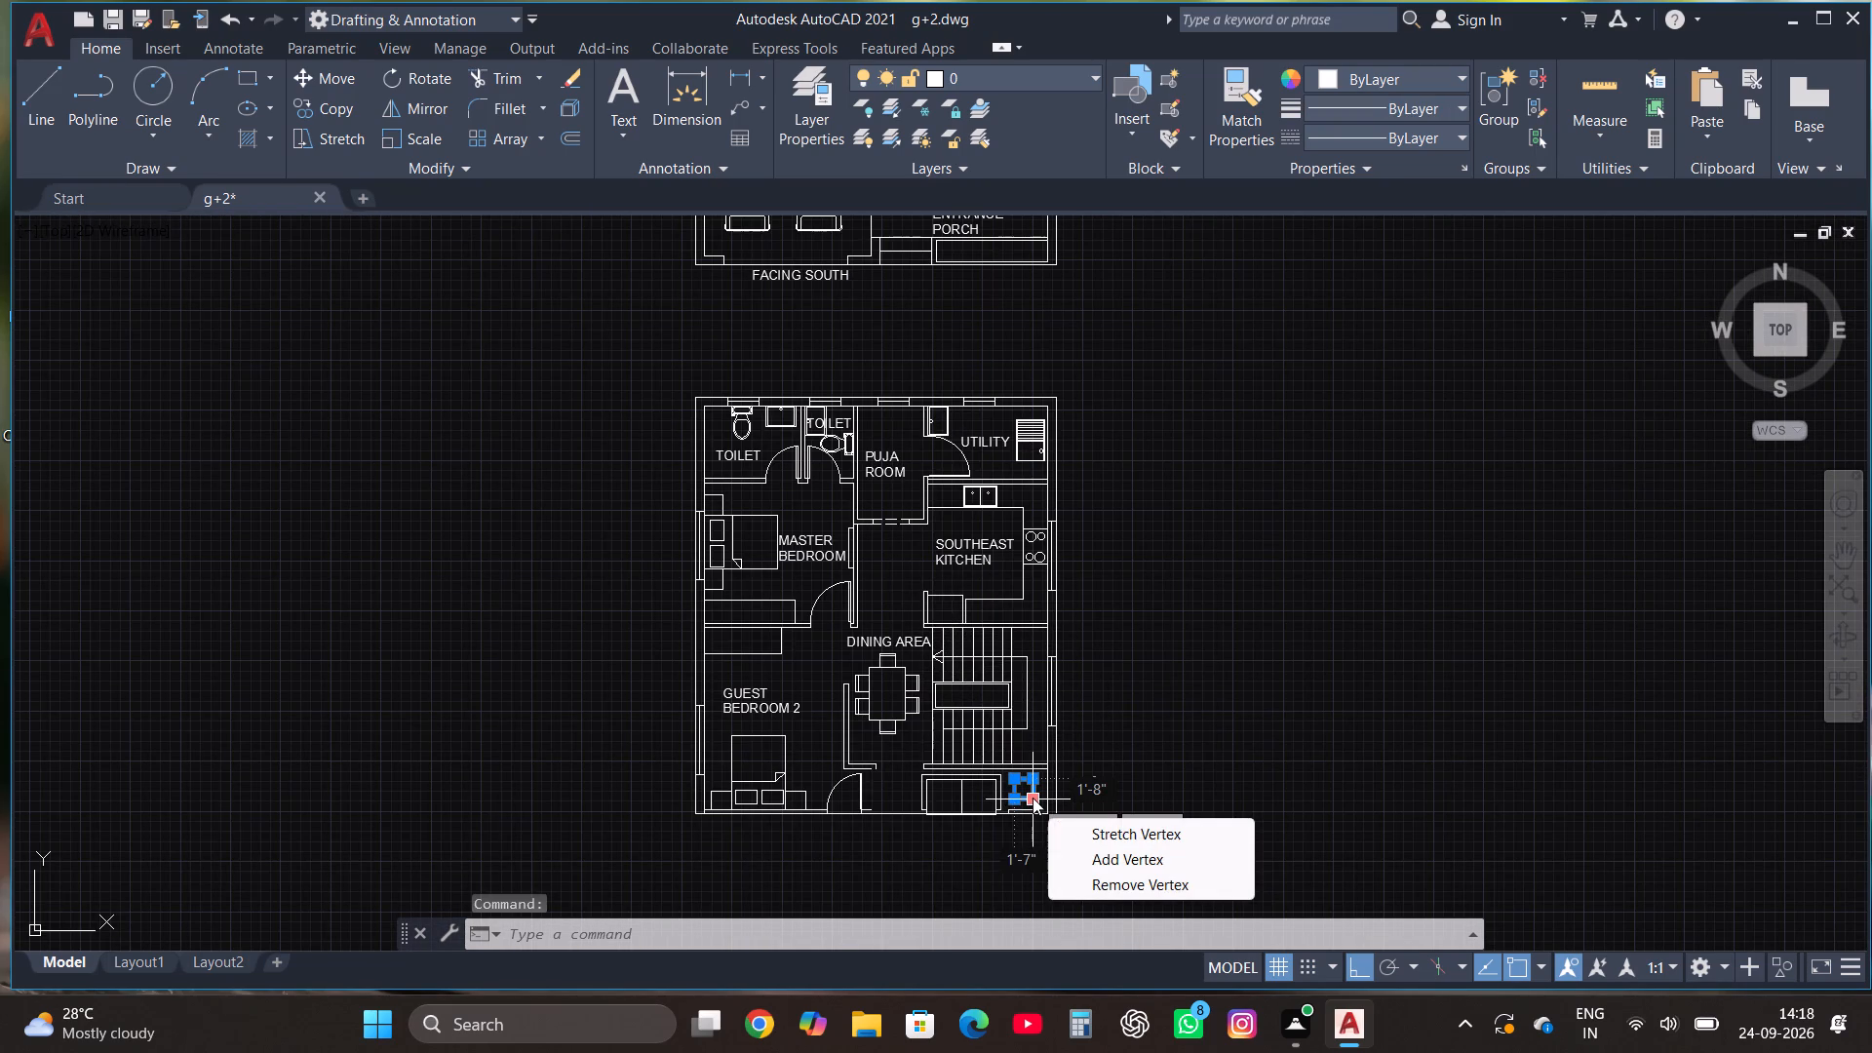
key("Delete")
key("Delete")
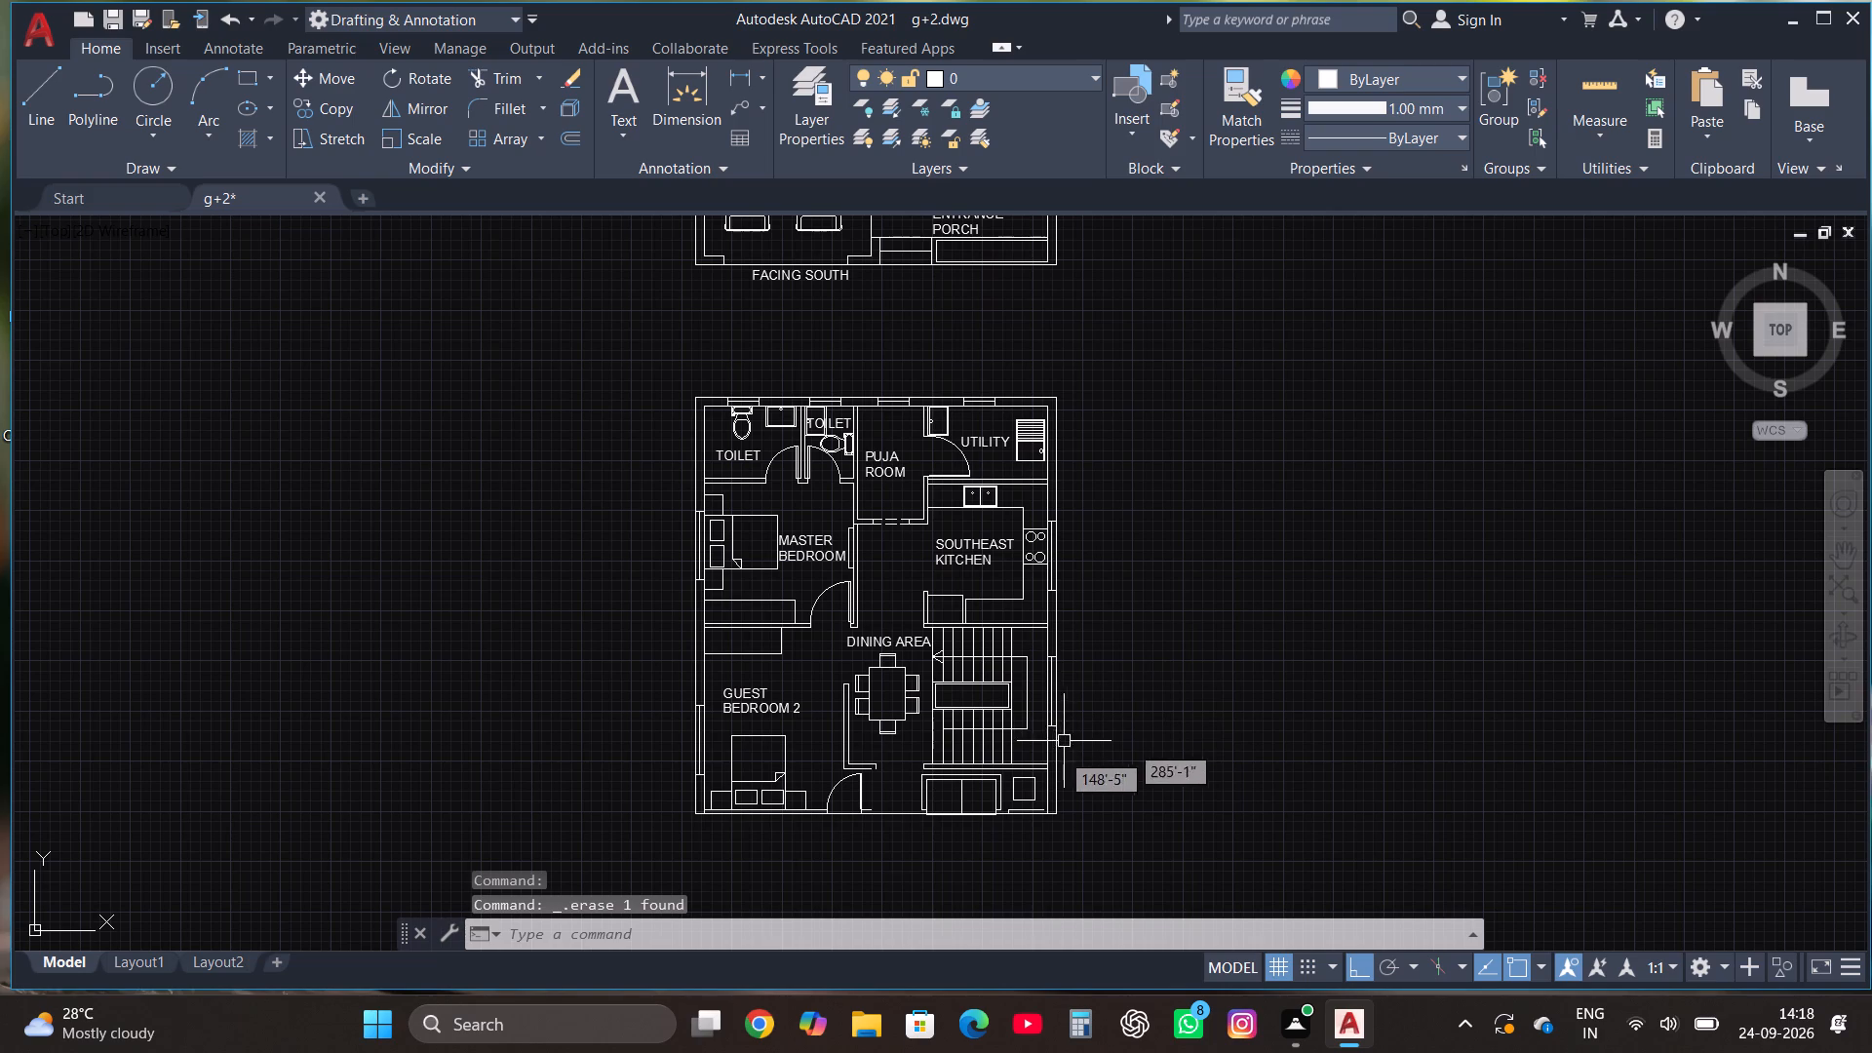
left_click(1014, 781)
key("Delete")
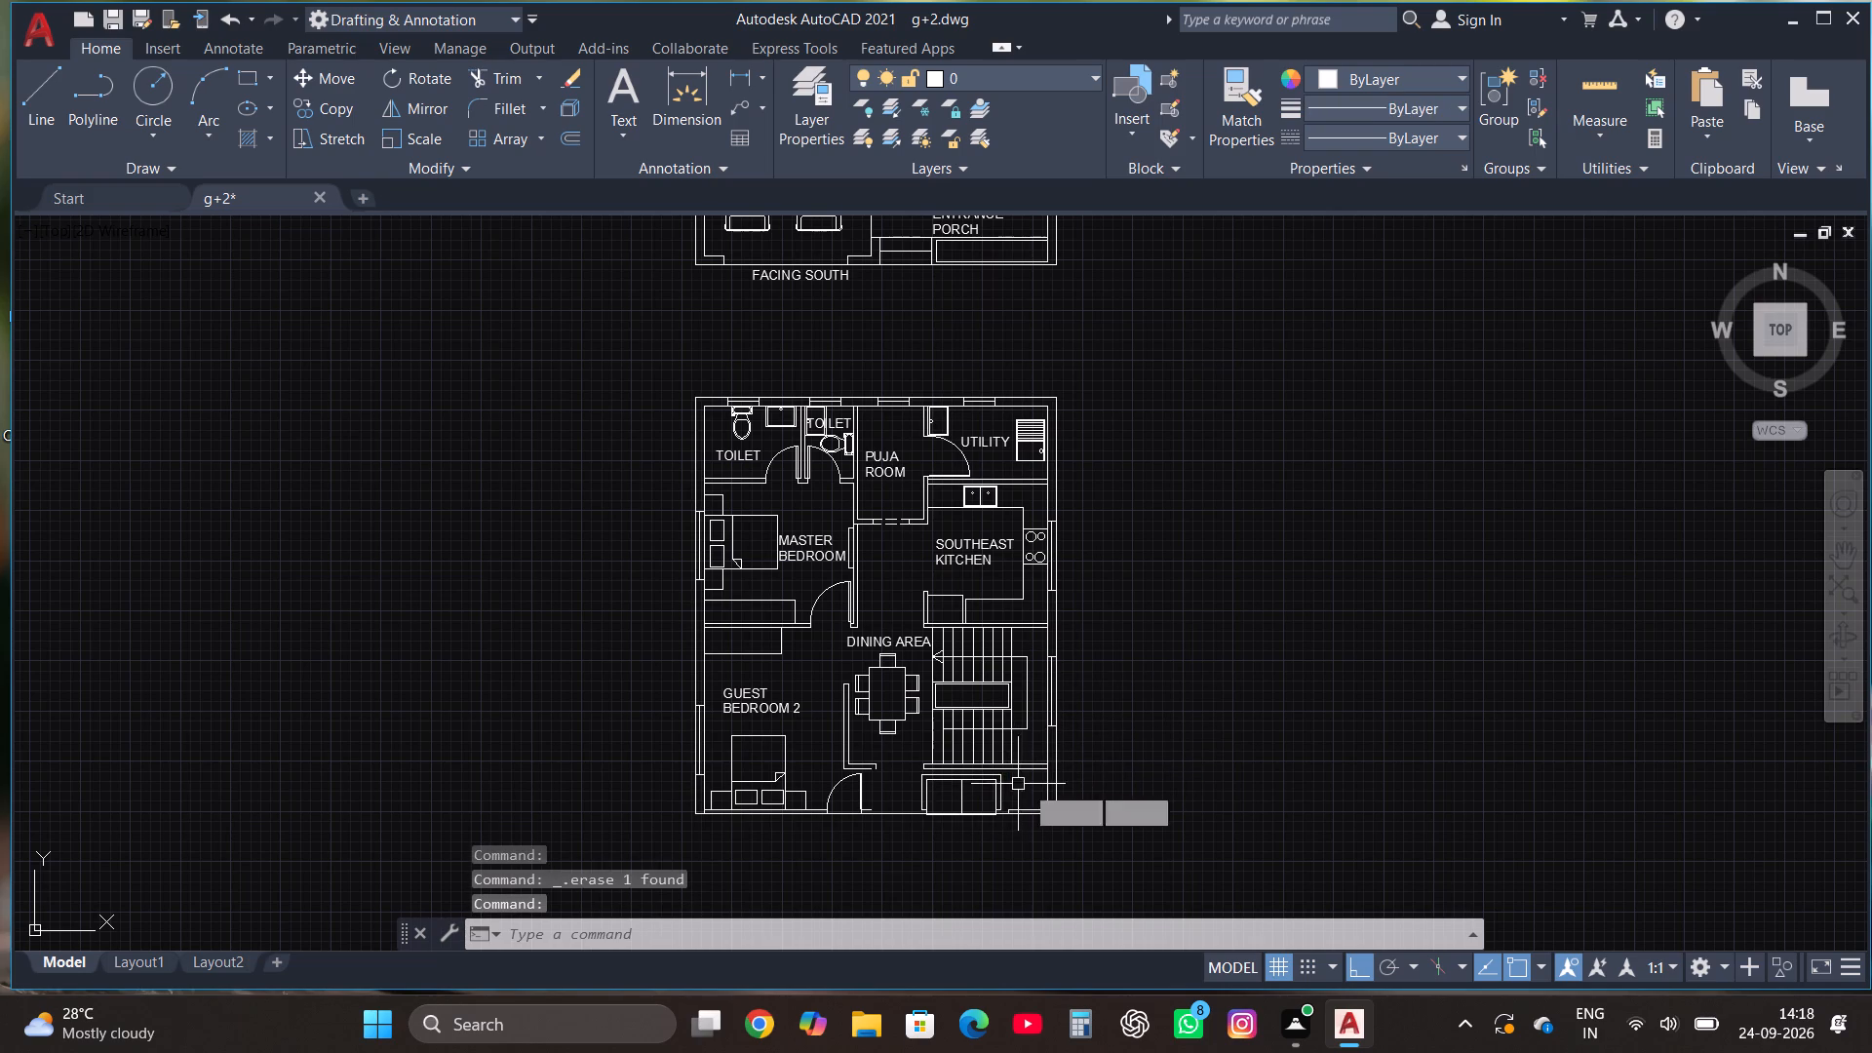
Erase the southern copy's interior walls, doors, staircase, furniture and room labels together, keeping the outer walls and windows.
left_click(1030, 794)
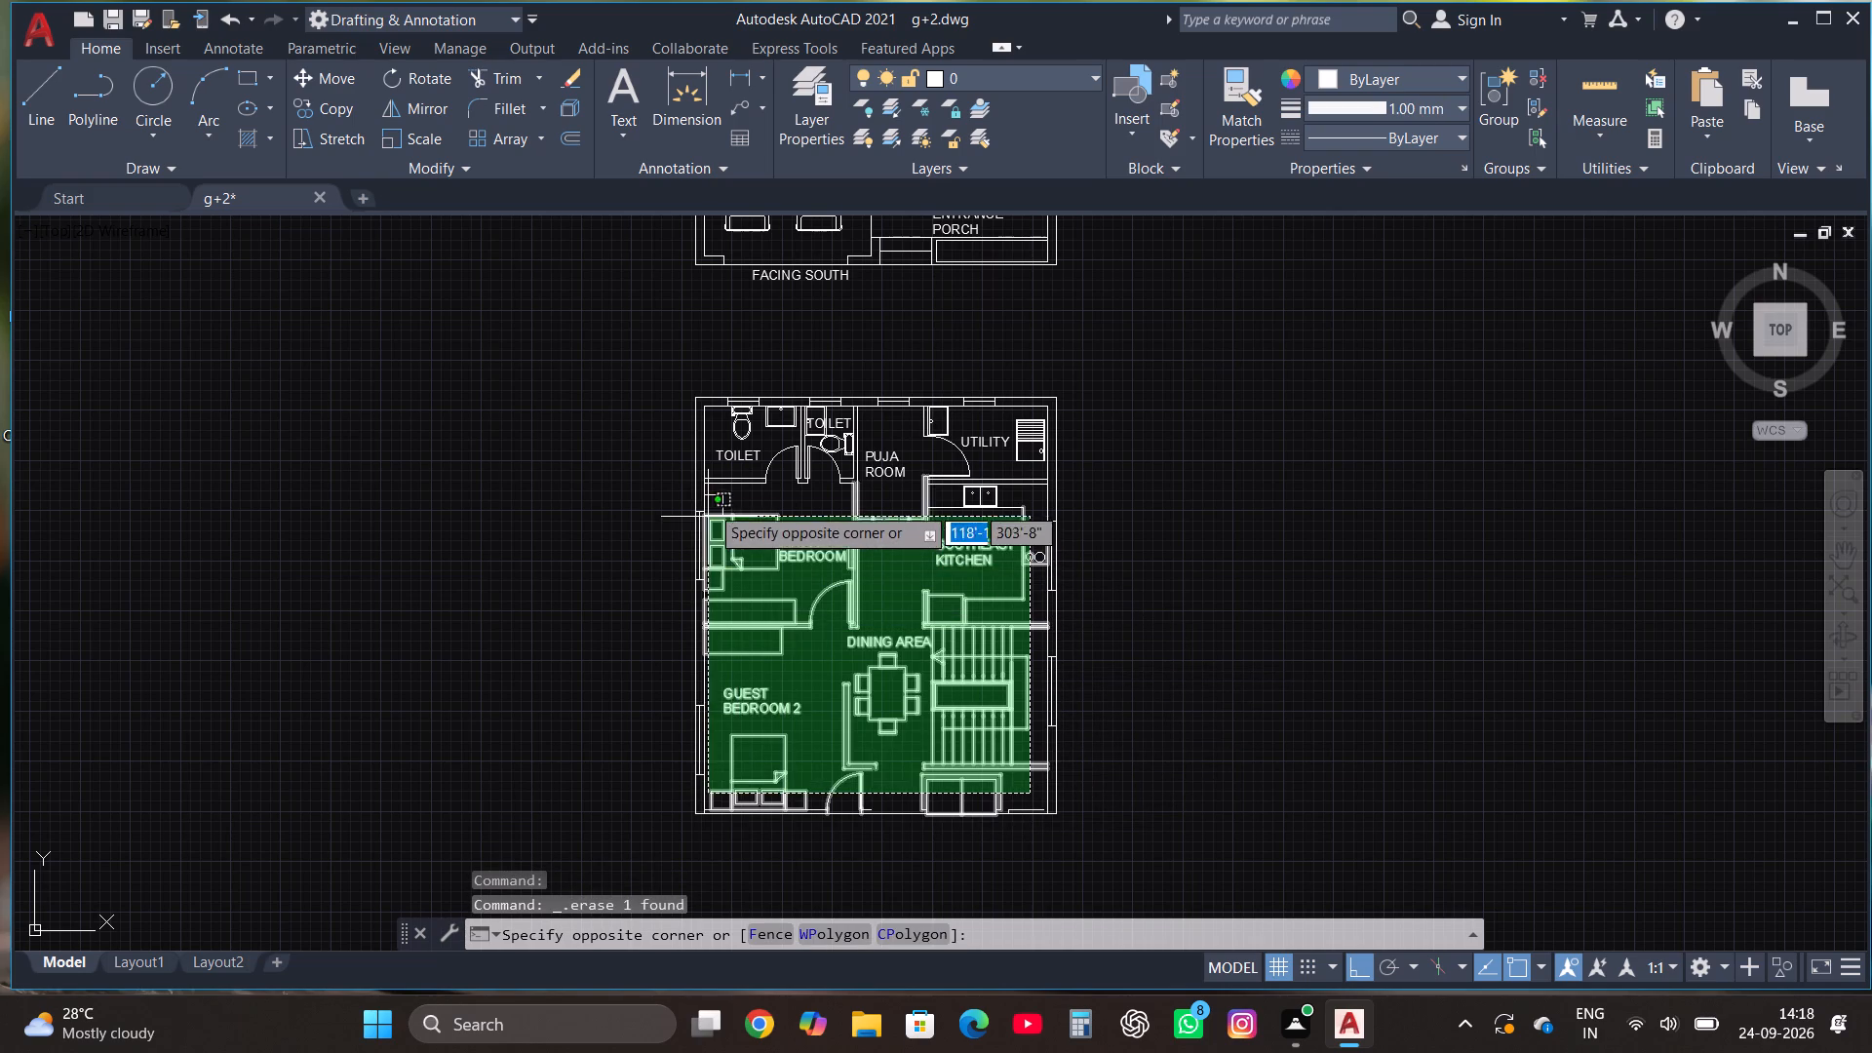
left_click(726, 436)
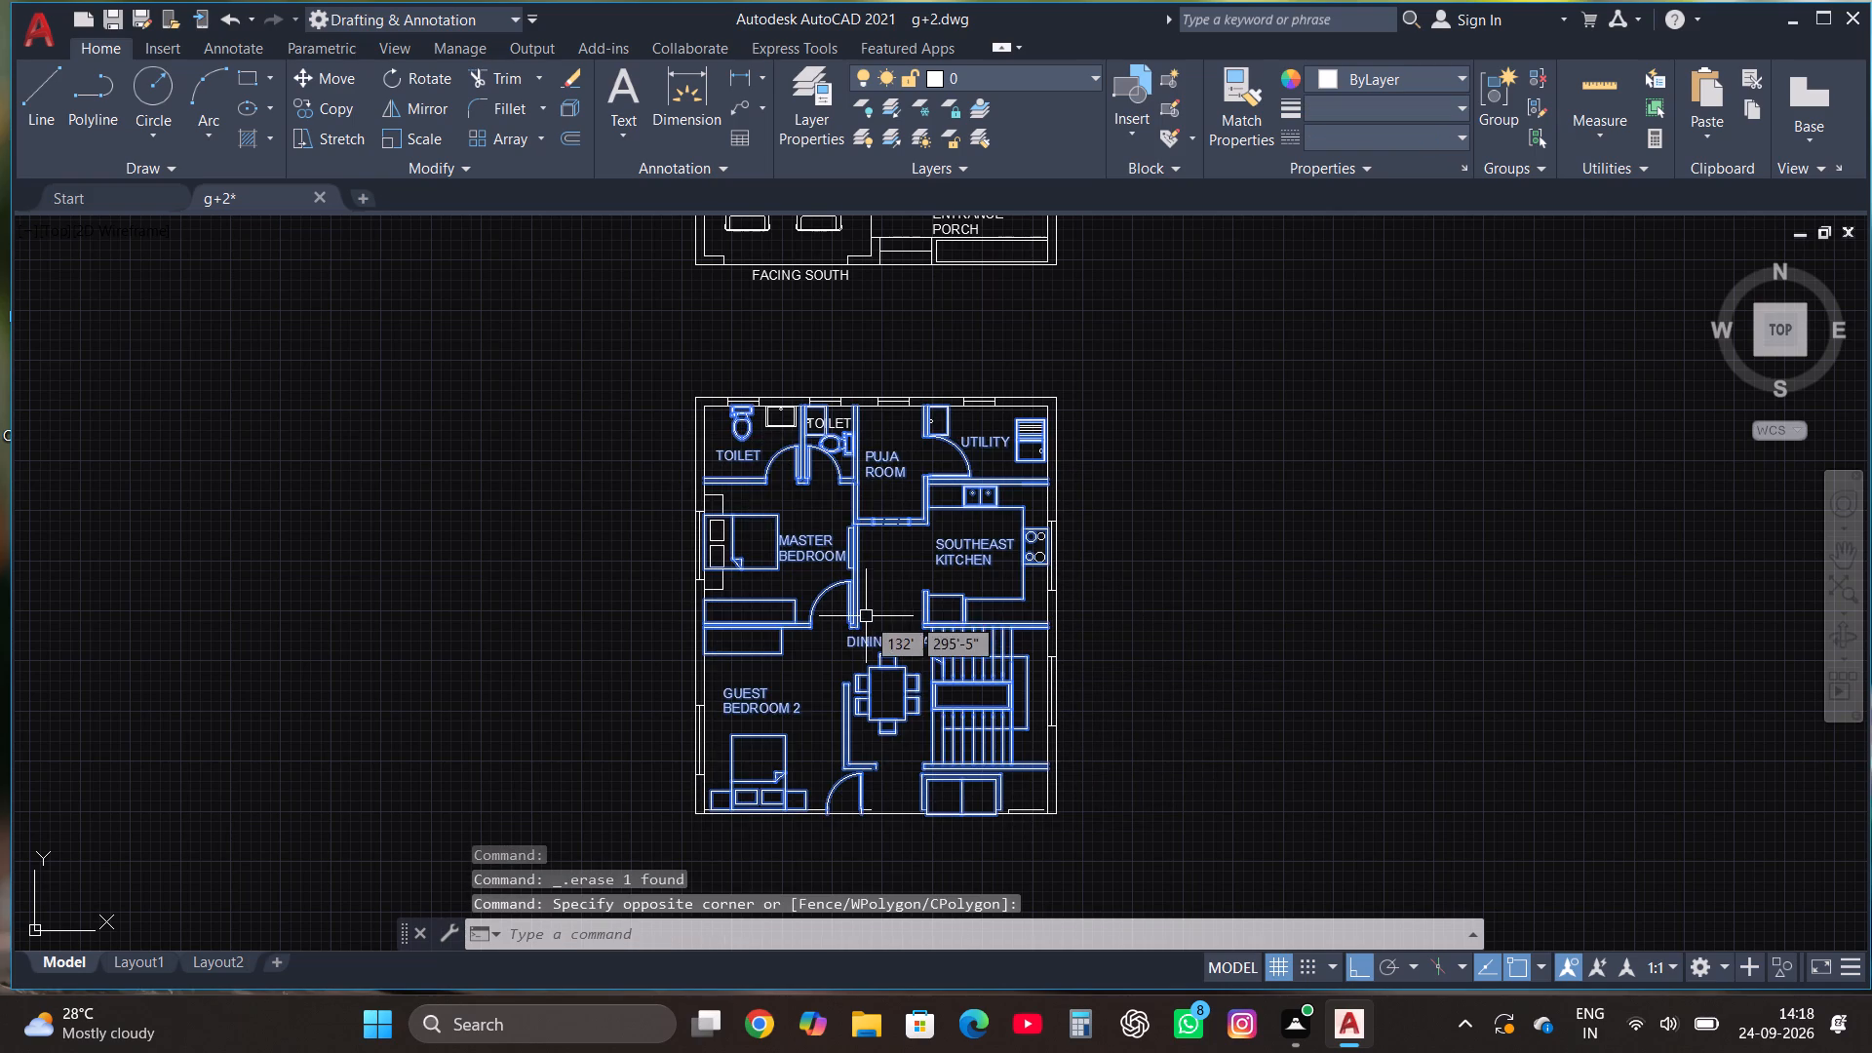
key("Delete")
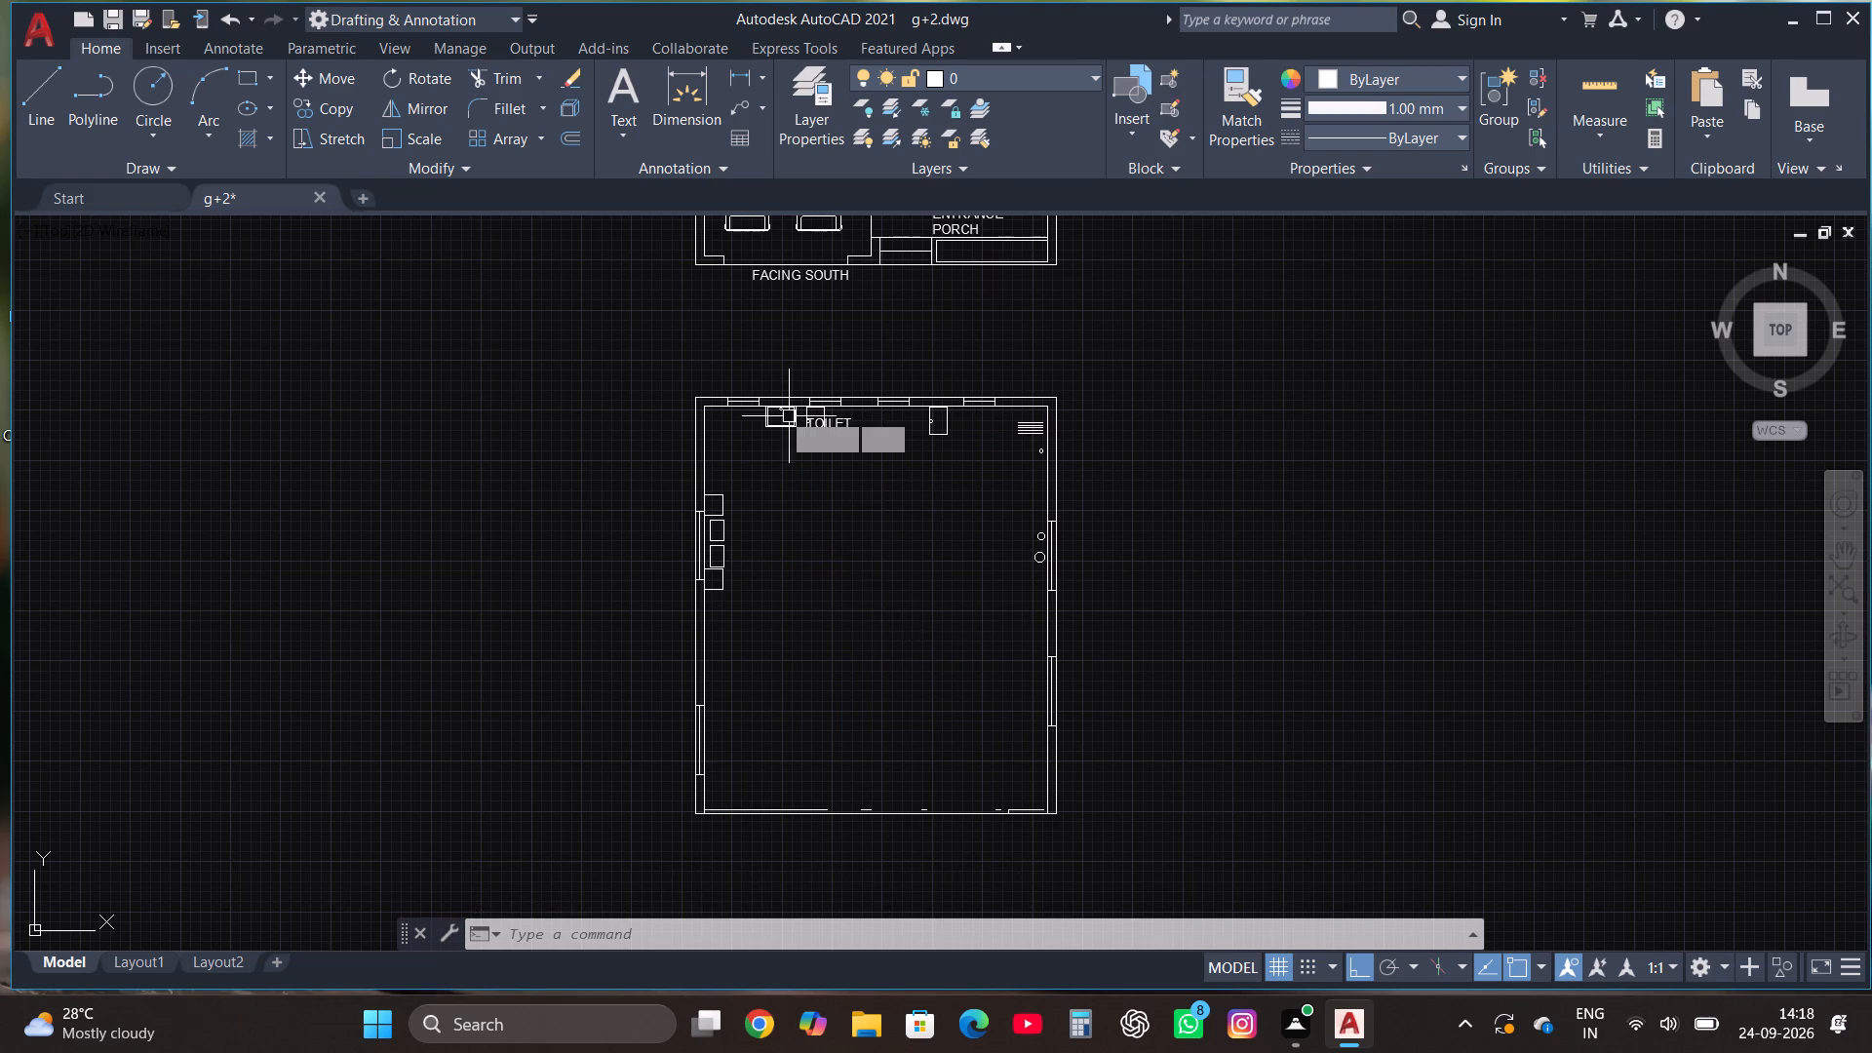
Erase the leftover pillows and bedside tables by the west wall, and the basins and TOILET label along the north wall.
scroll(781, 409, "up", 1)
left_click(728, 729)
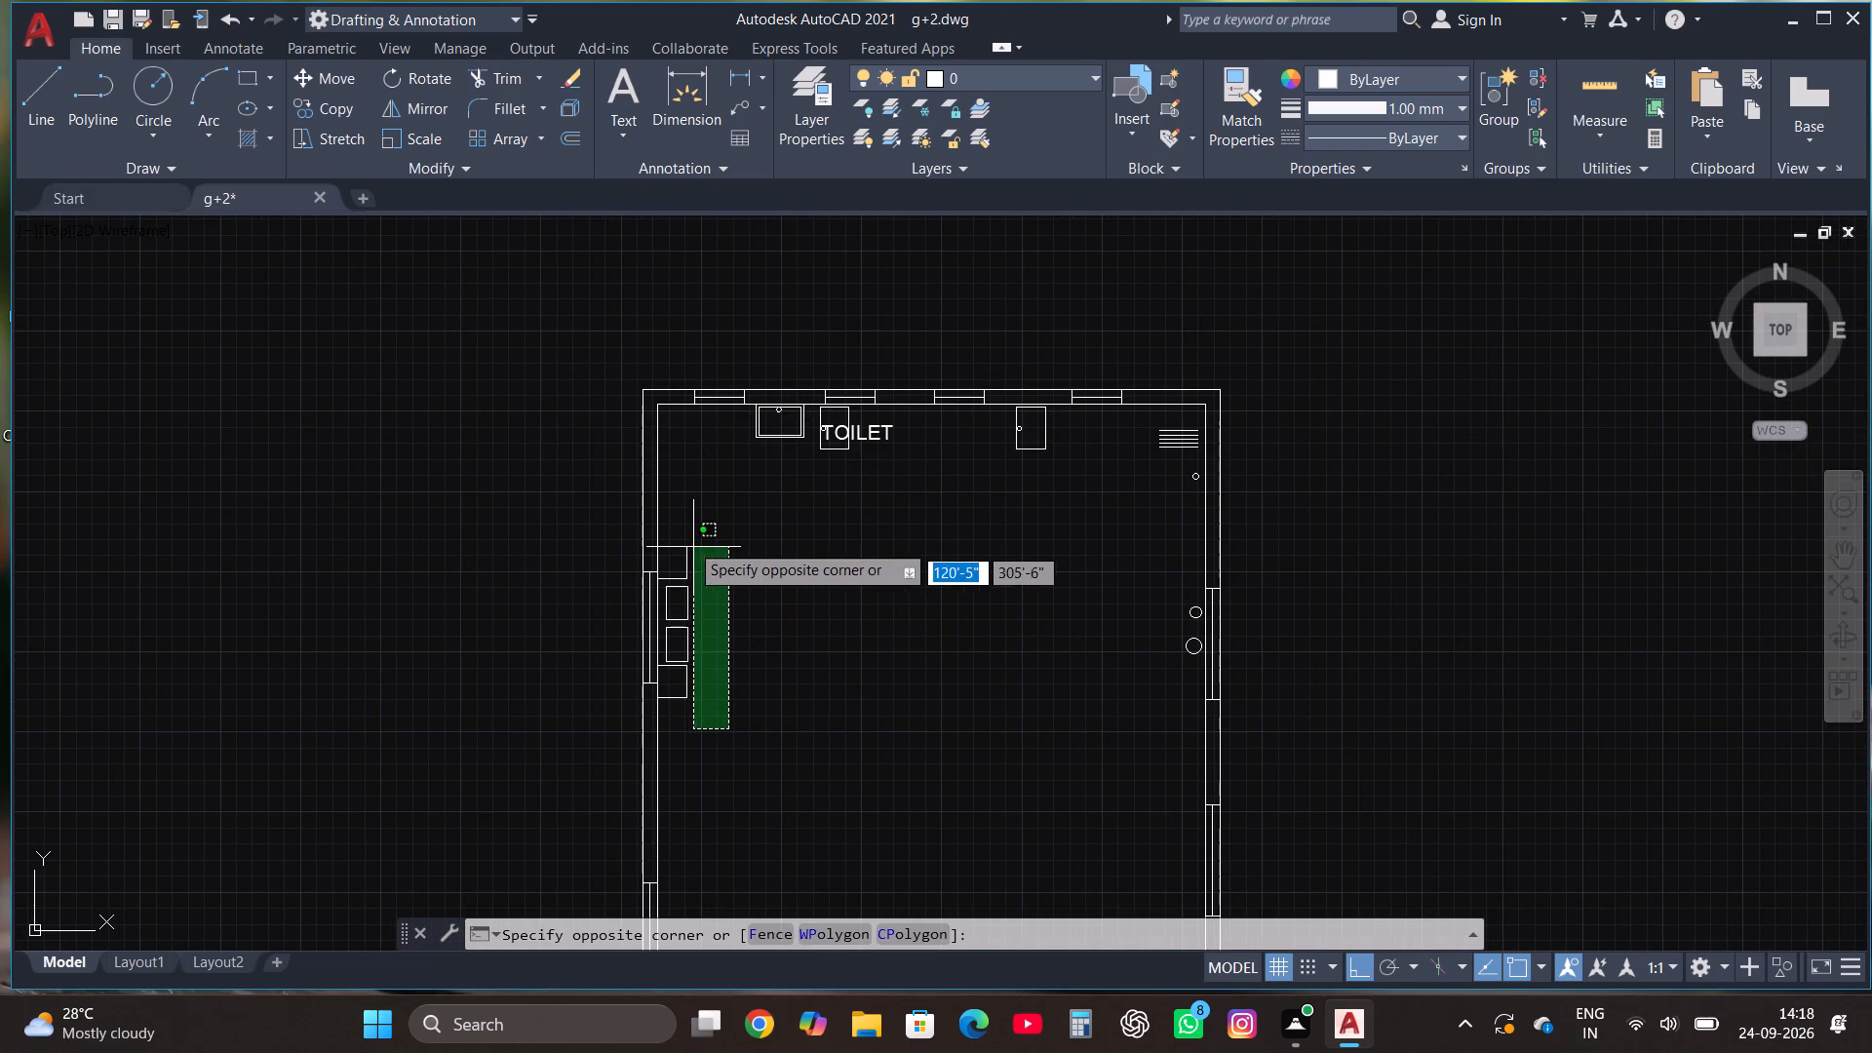
left_click(677, 521)
key("Delete")
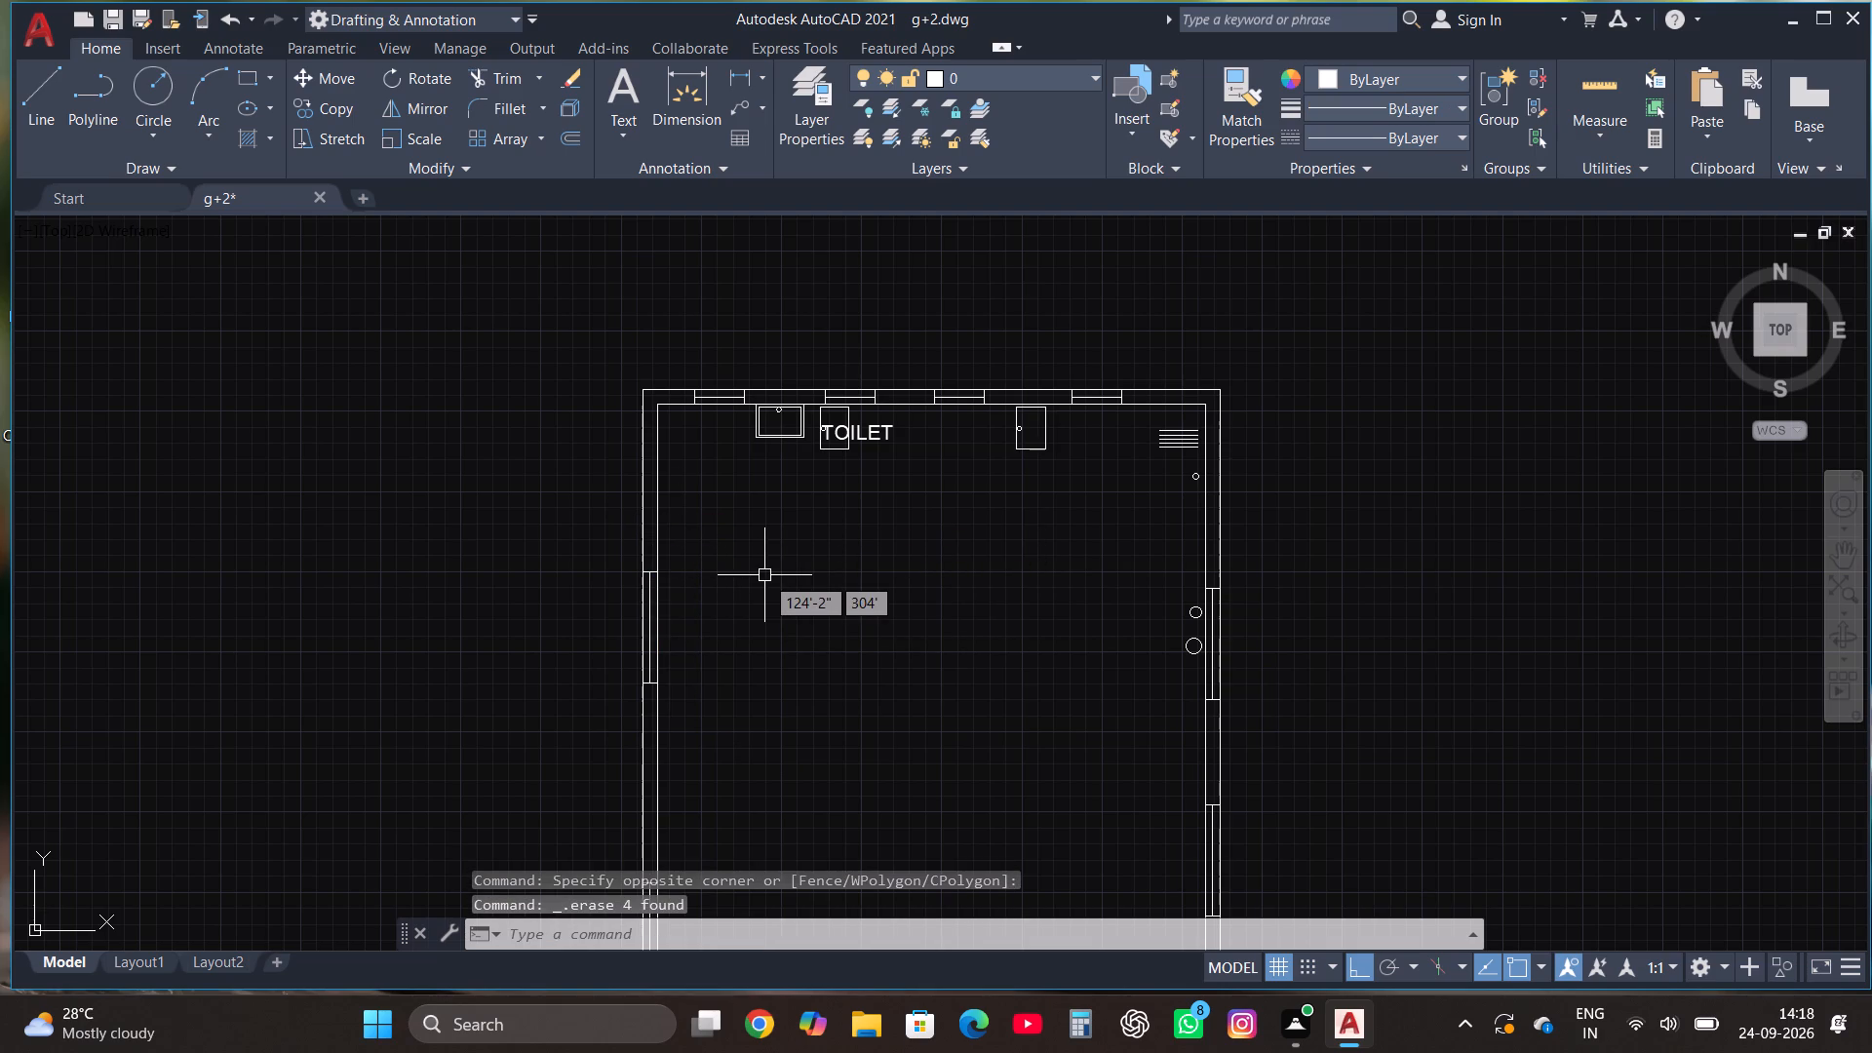
scroll(811, 357, "up", 2)
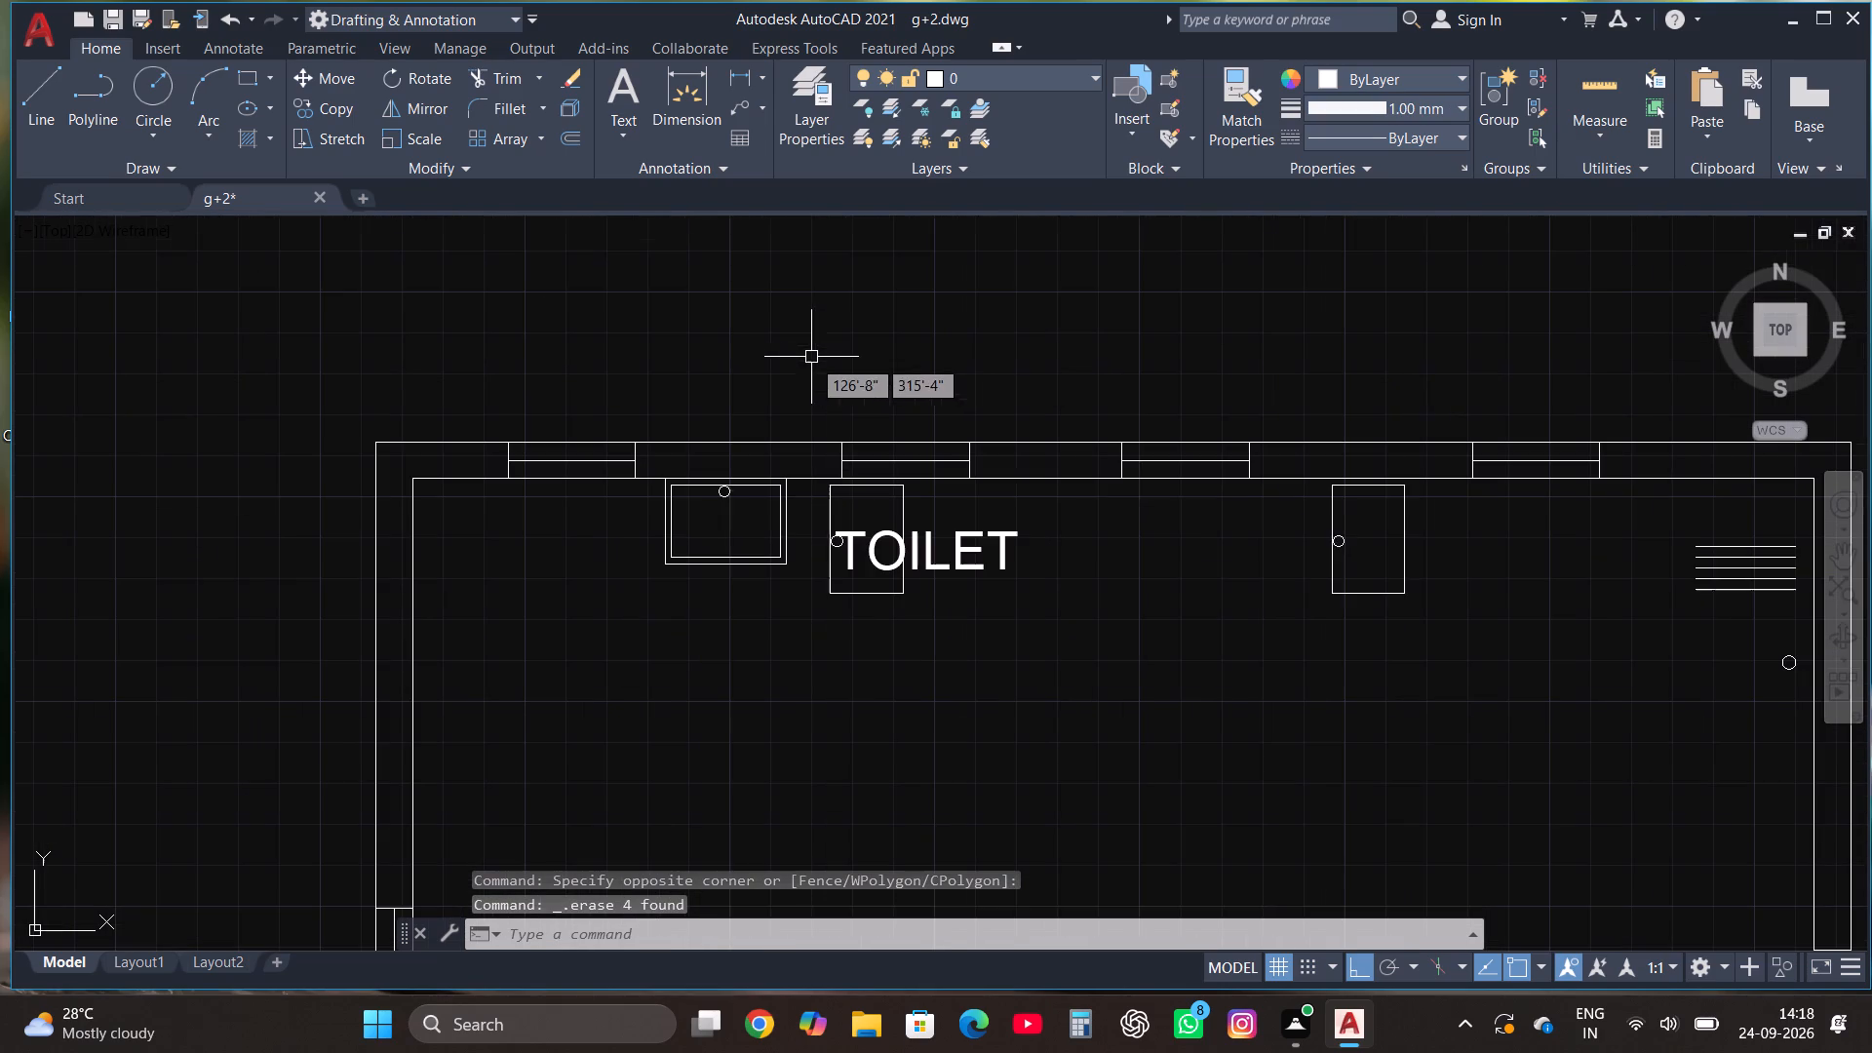
left_click(1485, 662)
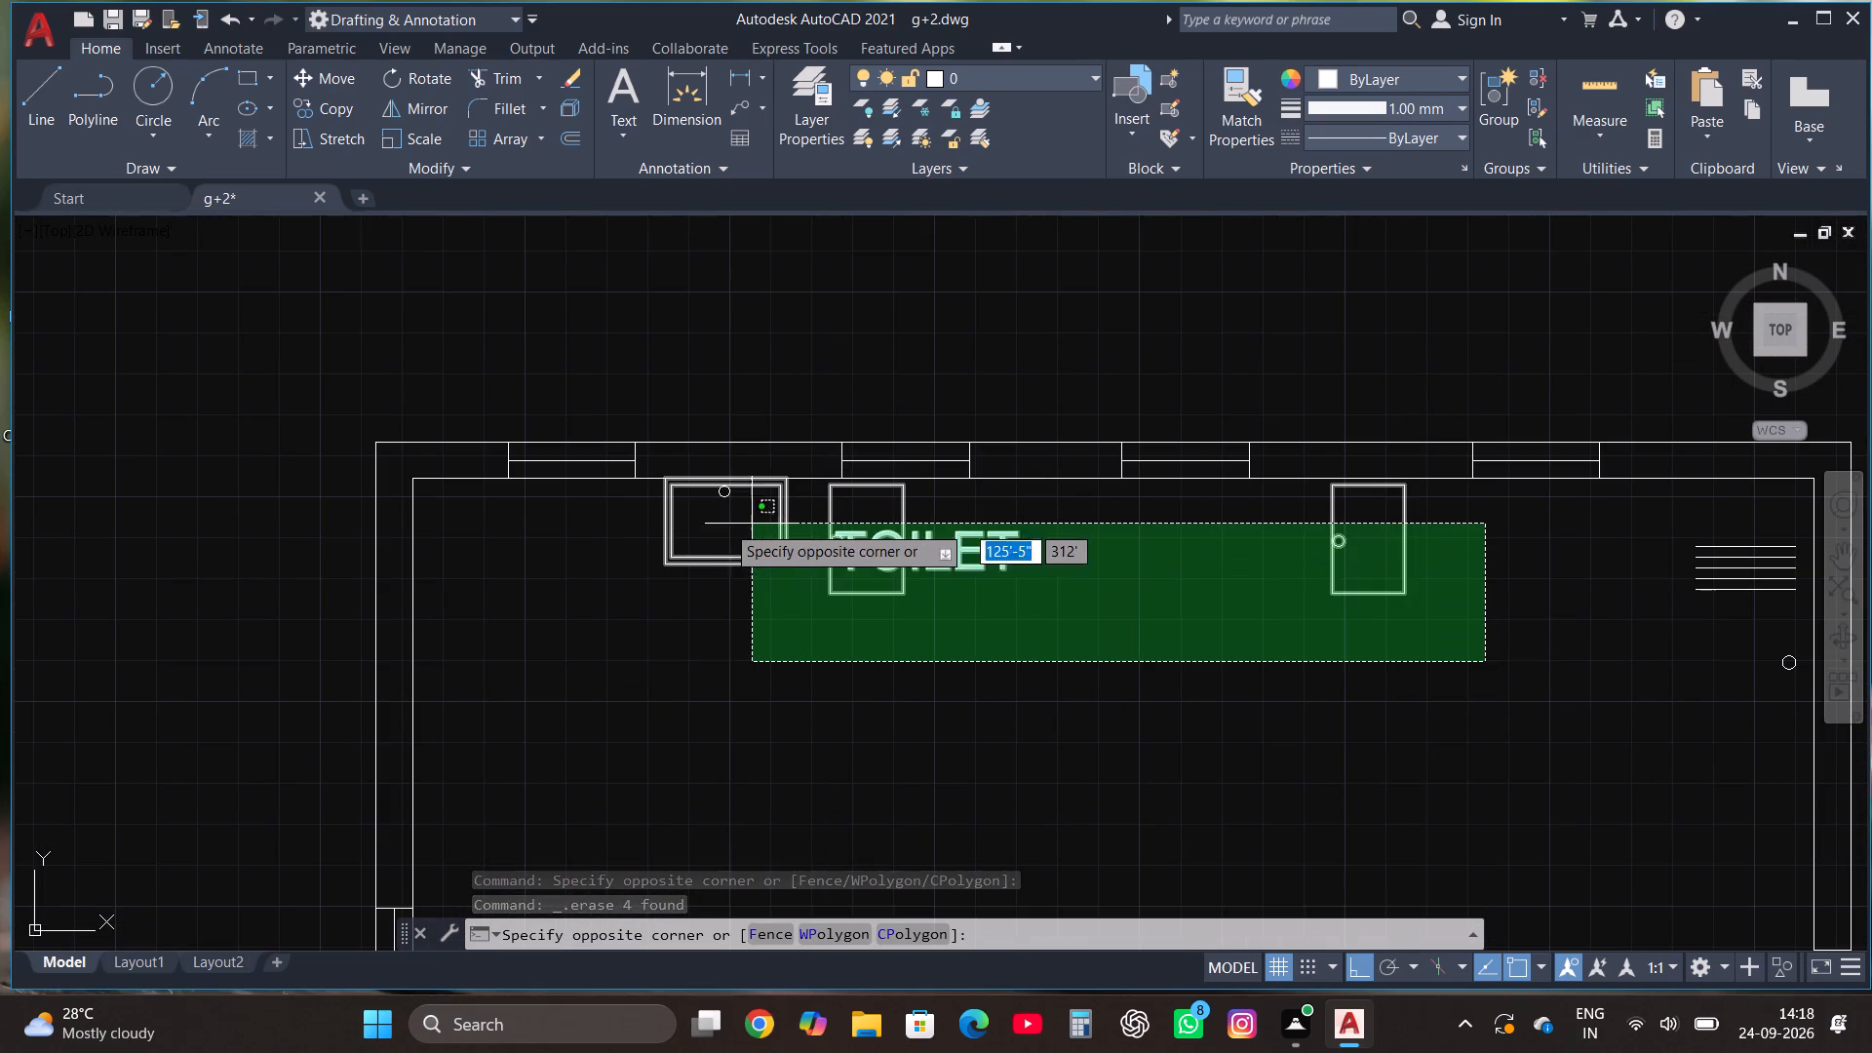
left_click(658, 521)
key("Delete")
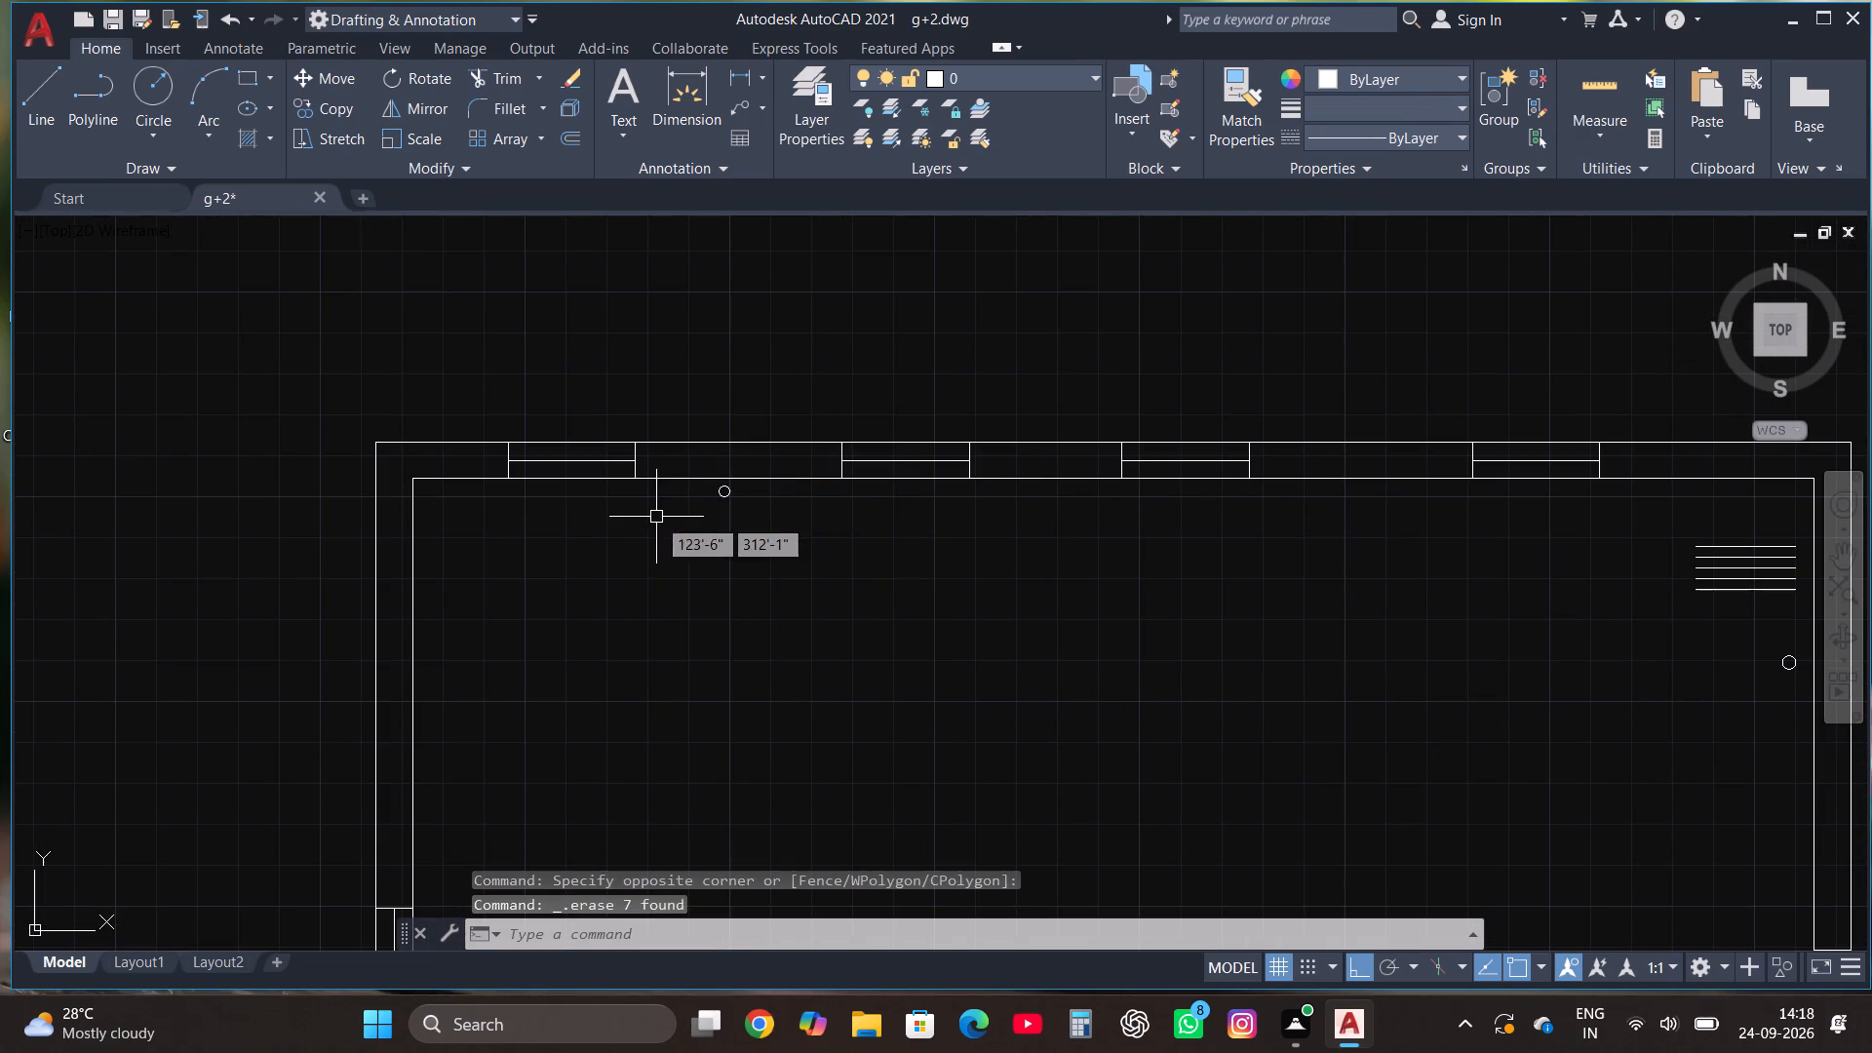
left_click(728, 495)
key("Delete")
Erase the leftover utility fixture lines, small circle and two stove burner circles beside the southern copy's east wall.
scroll(715, 541, "down", 2)
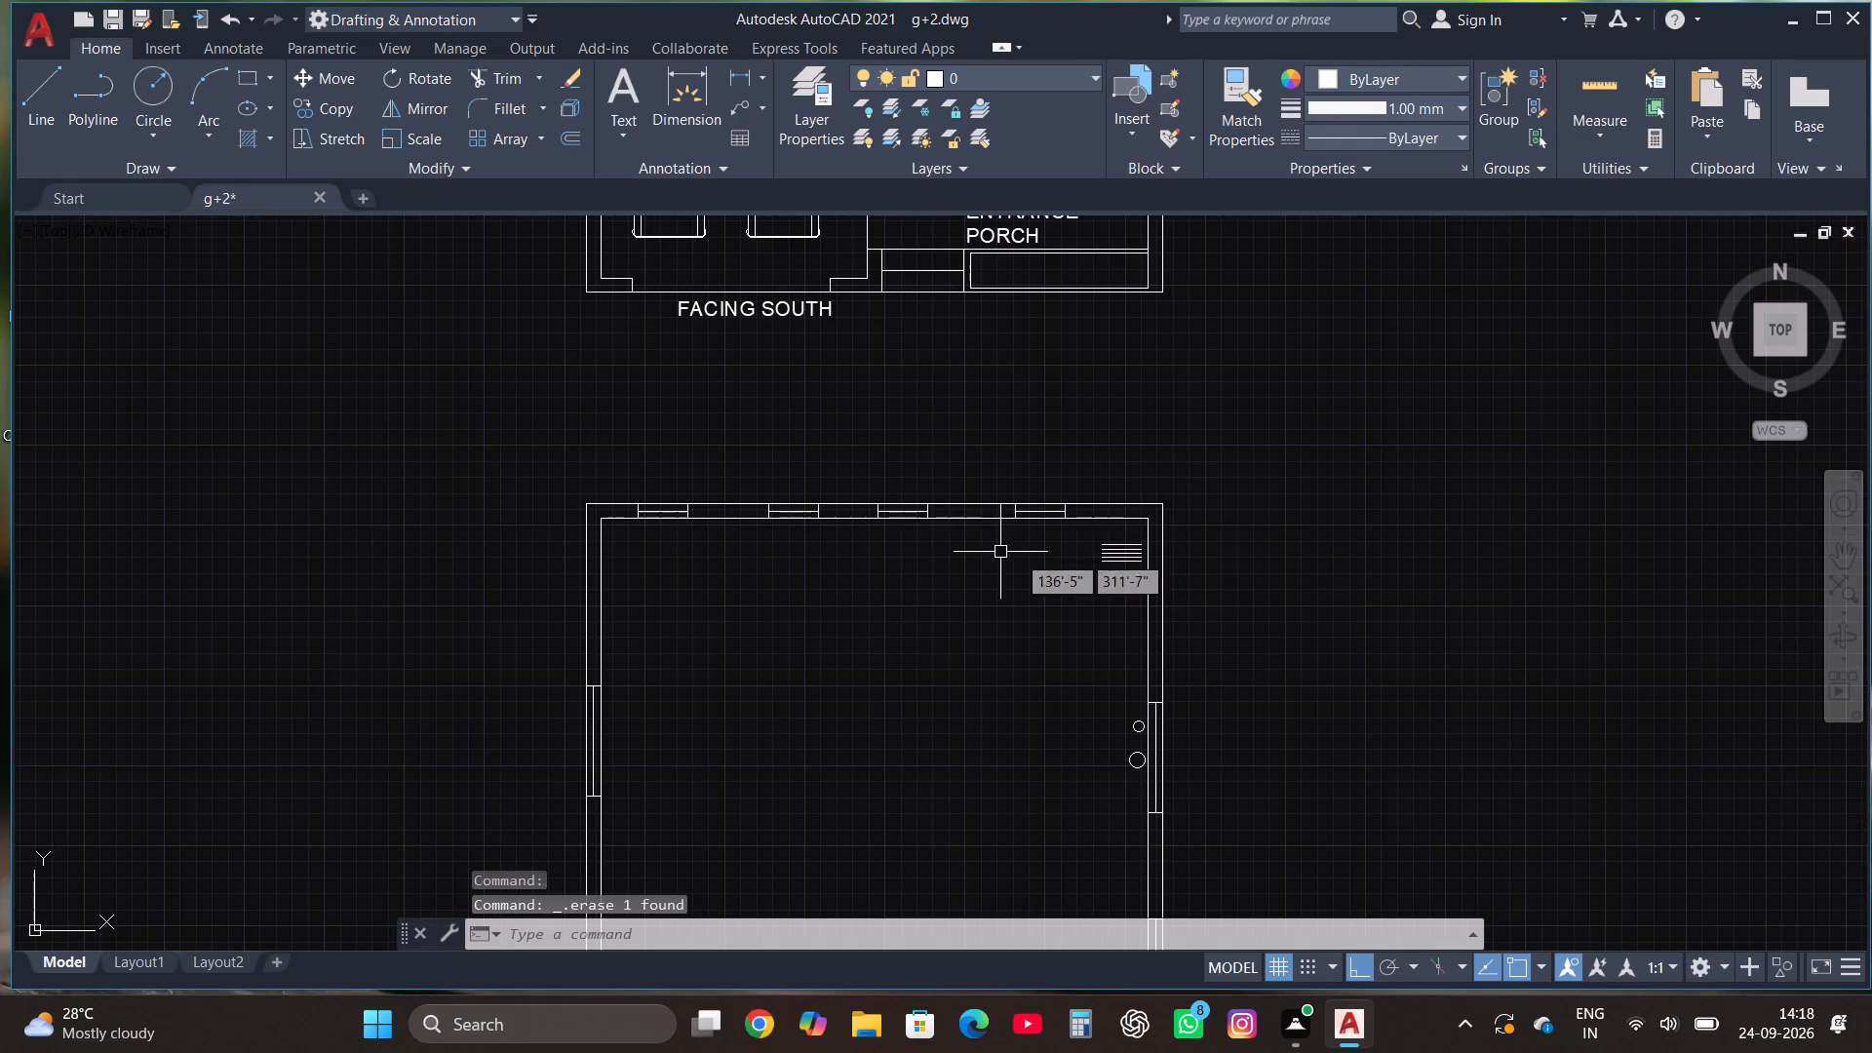
scroll(1033, 610, "up", 2)
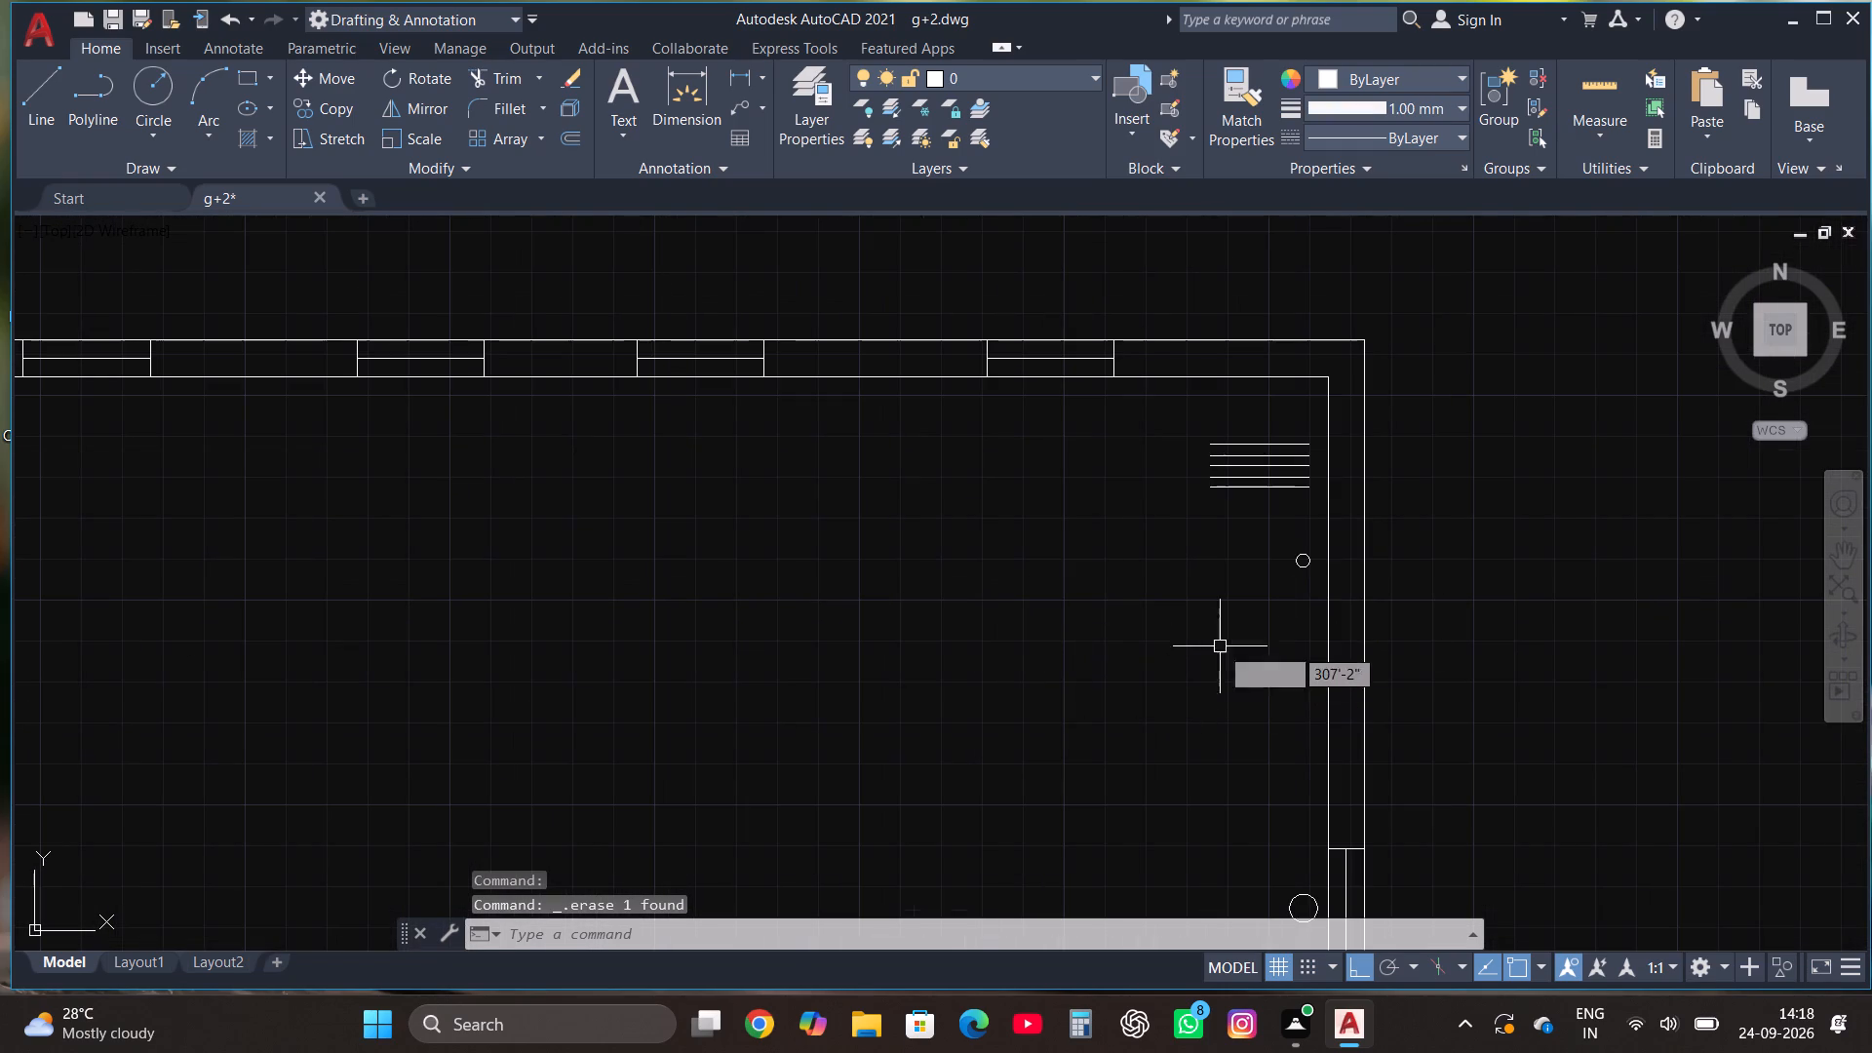
left_click(1308, 597)
left_click(1224, 434)
key("Delete")
scroll(1215, 412, "down", 2)
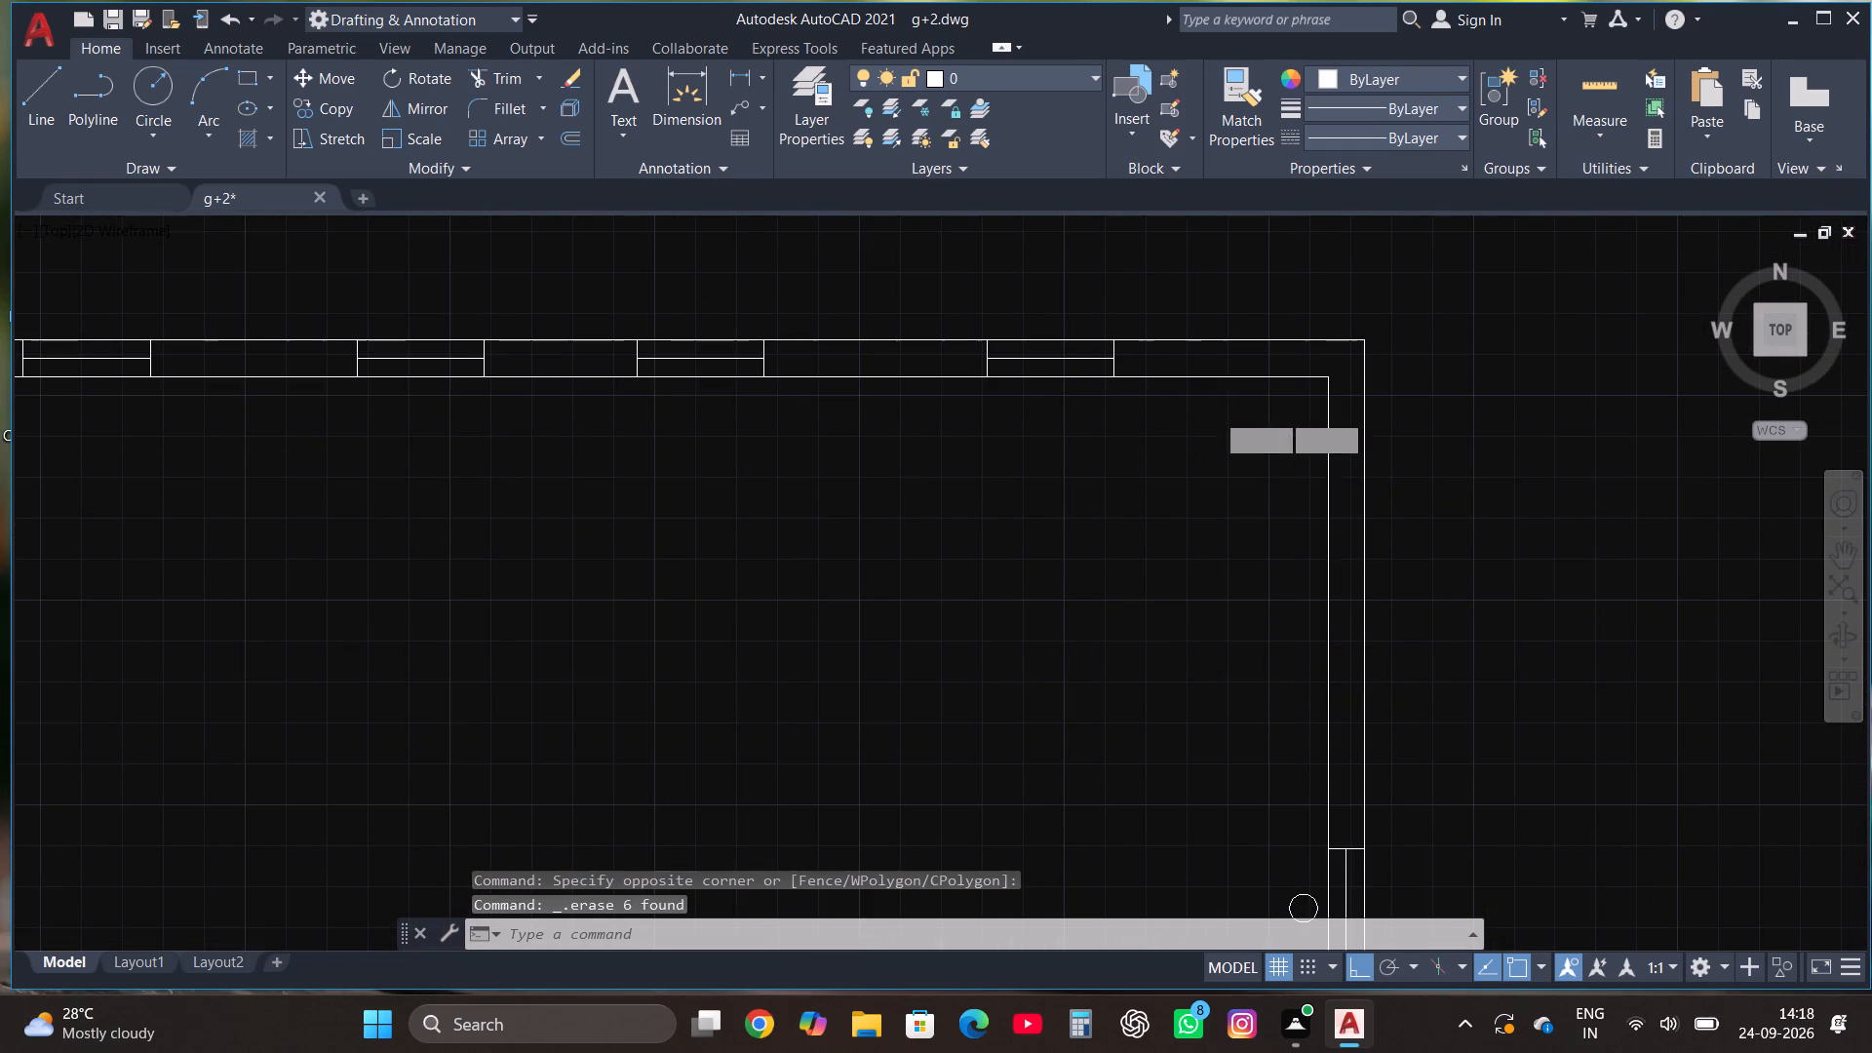
scroll(1215, 412, "down", 1)
scroll(1233, 538, "up", 4)
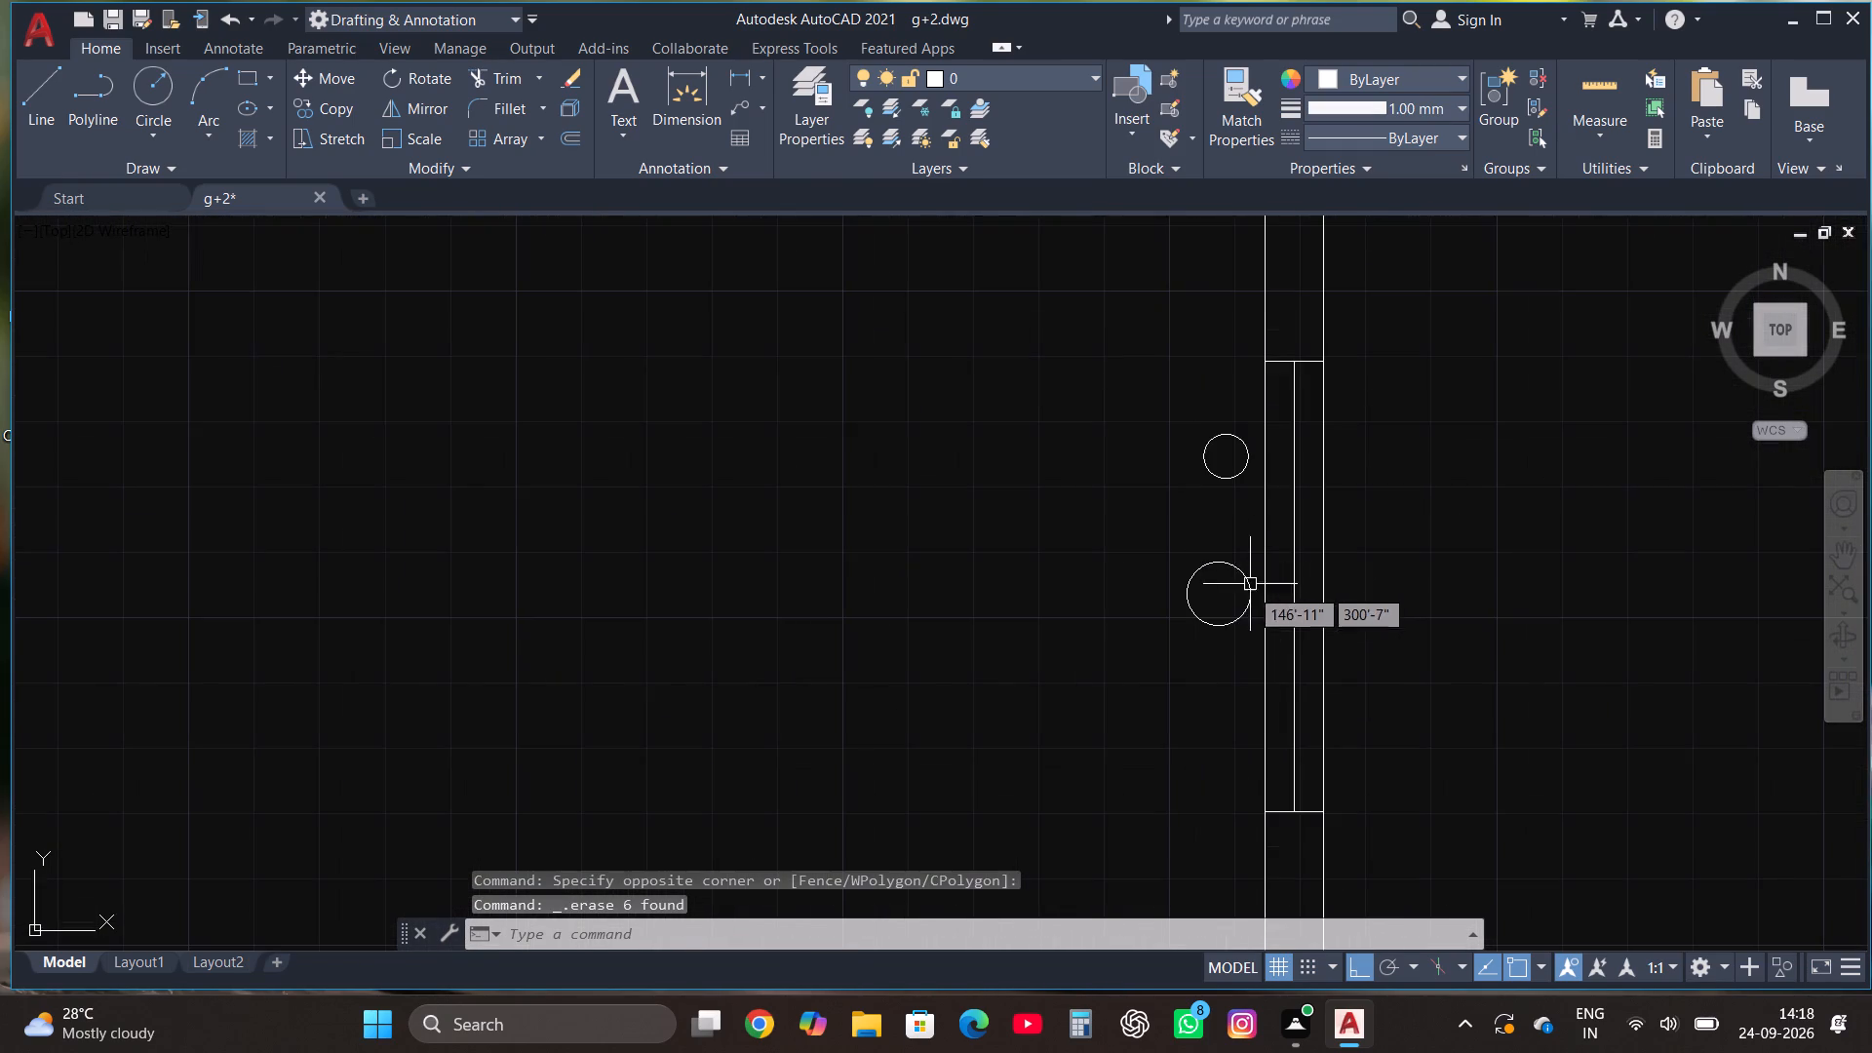
left_click(1244, 658)
left_click(1189, 402)
key("Delete")
Draw a horizontal line closing the gaps in the south wall's inner face, from the western segment's end into the east wall.
scroll(1133, 421, "down", 3)
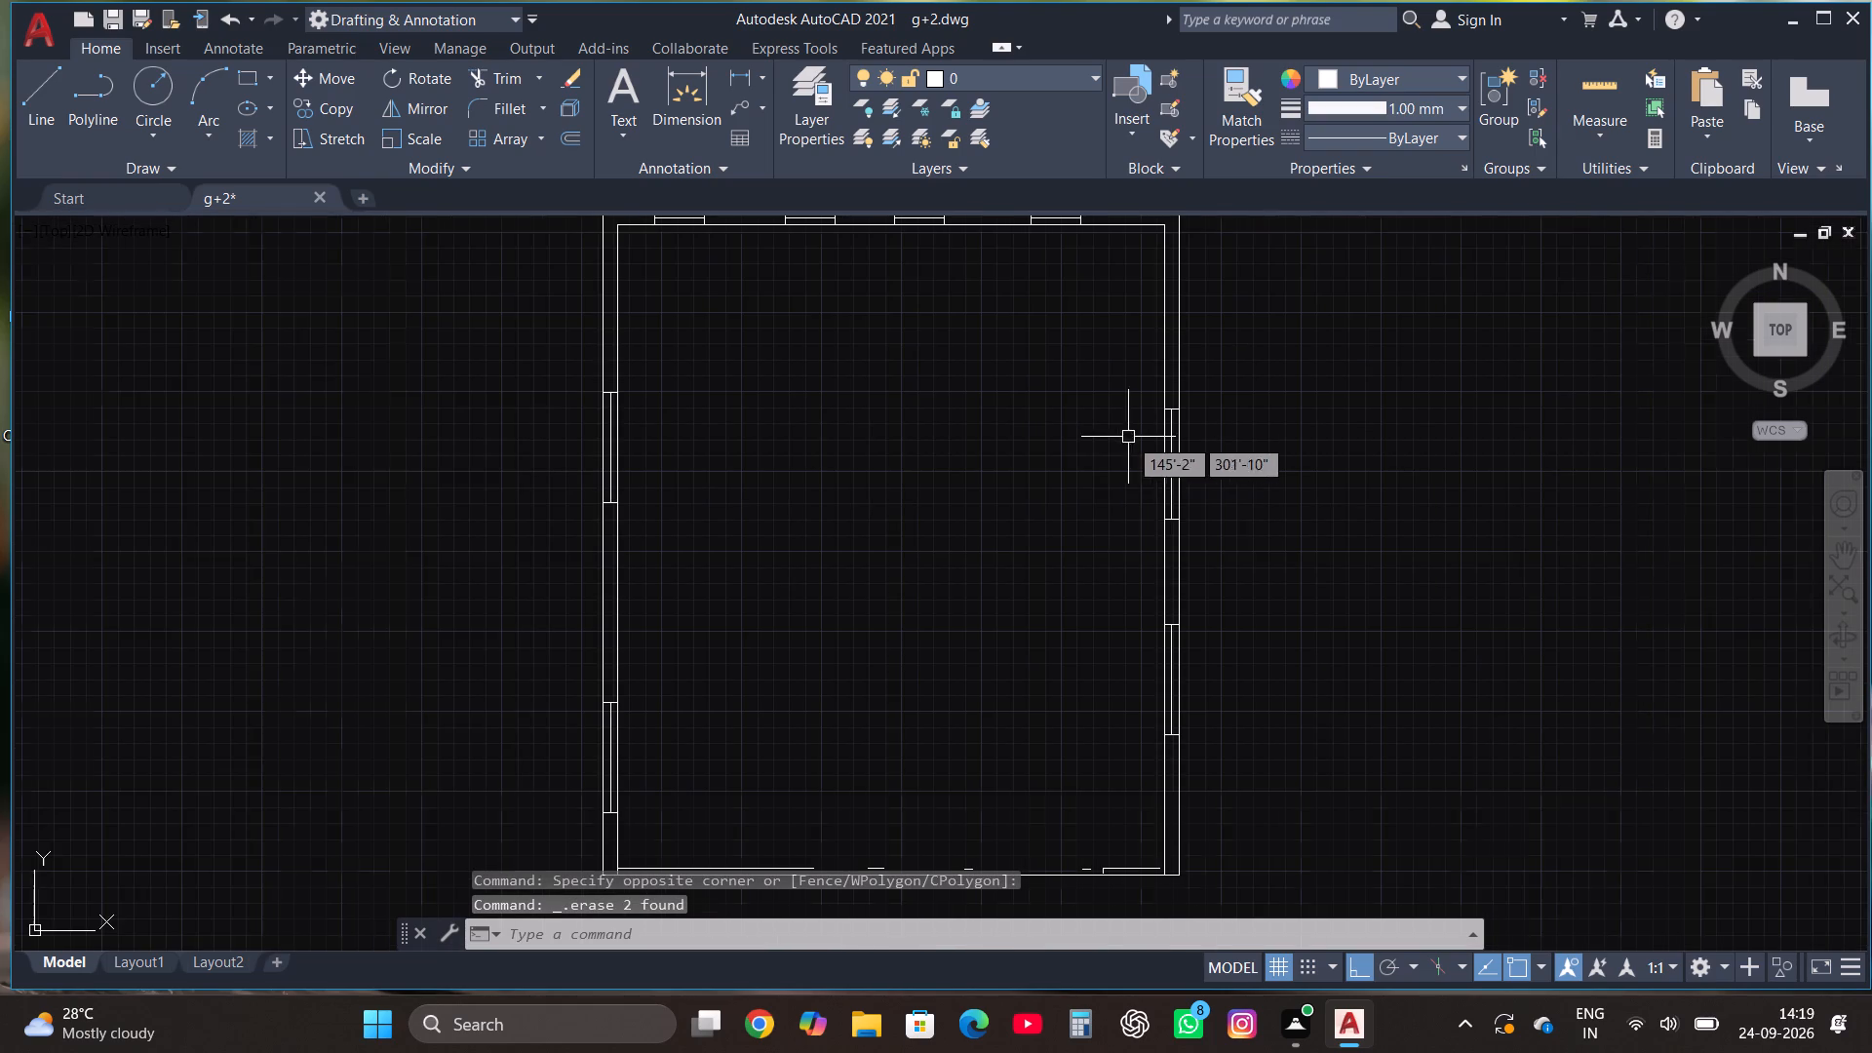
scroll(1100, 527, "down", 1)
scroll(1075, 769, "up", 1)
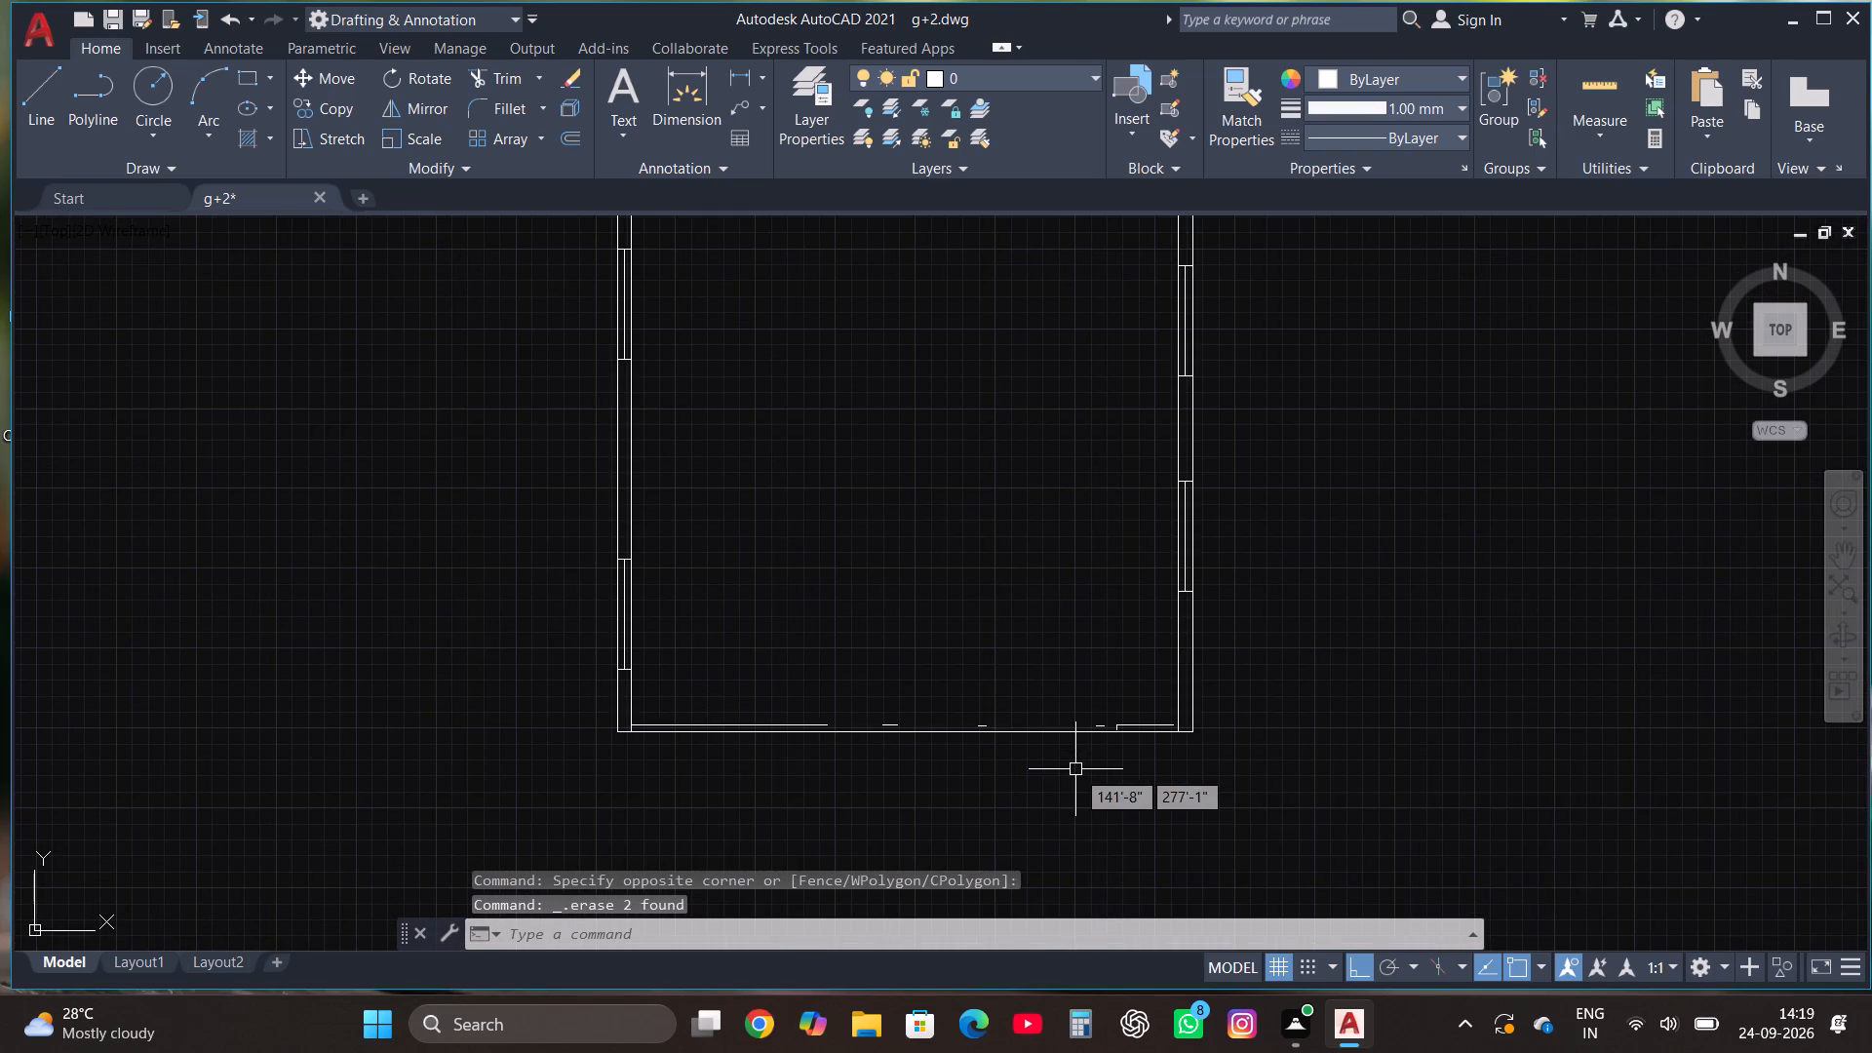
left_click(49, 85)
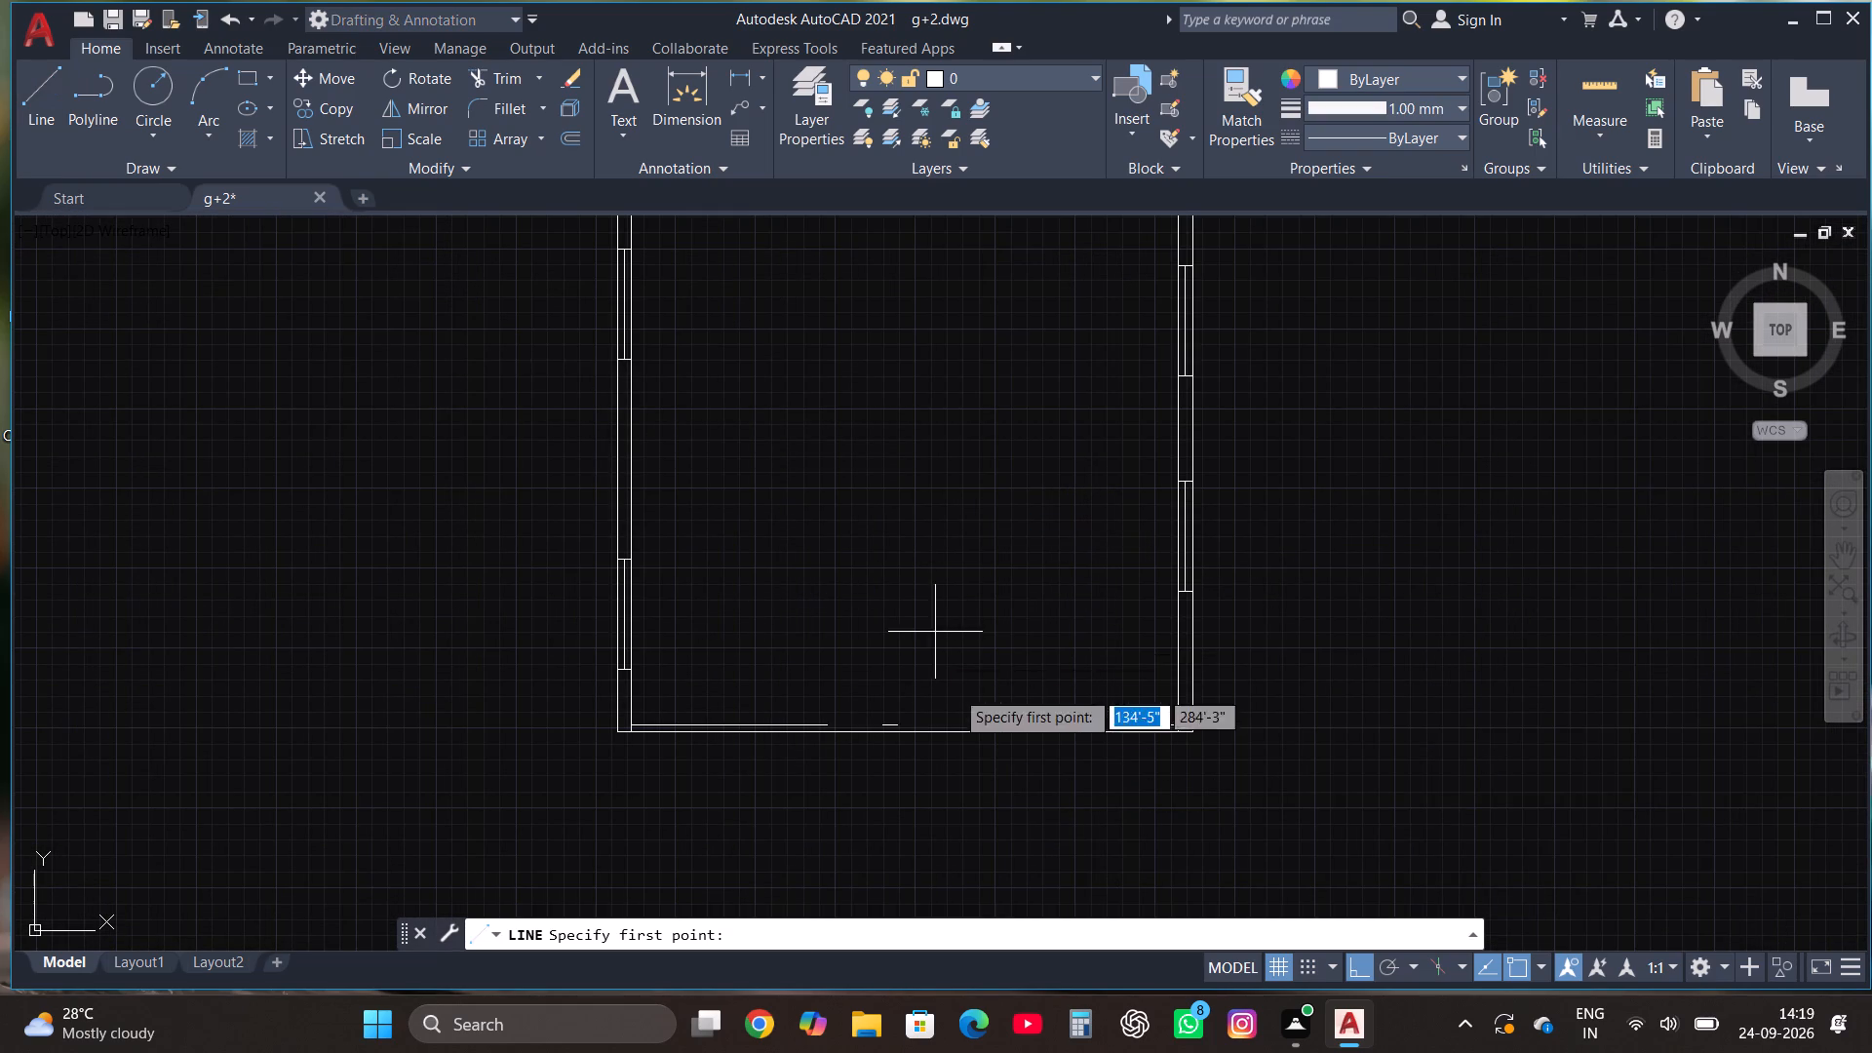
scroll(858, 787, "up", 2)
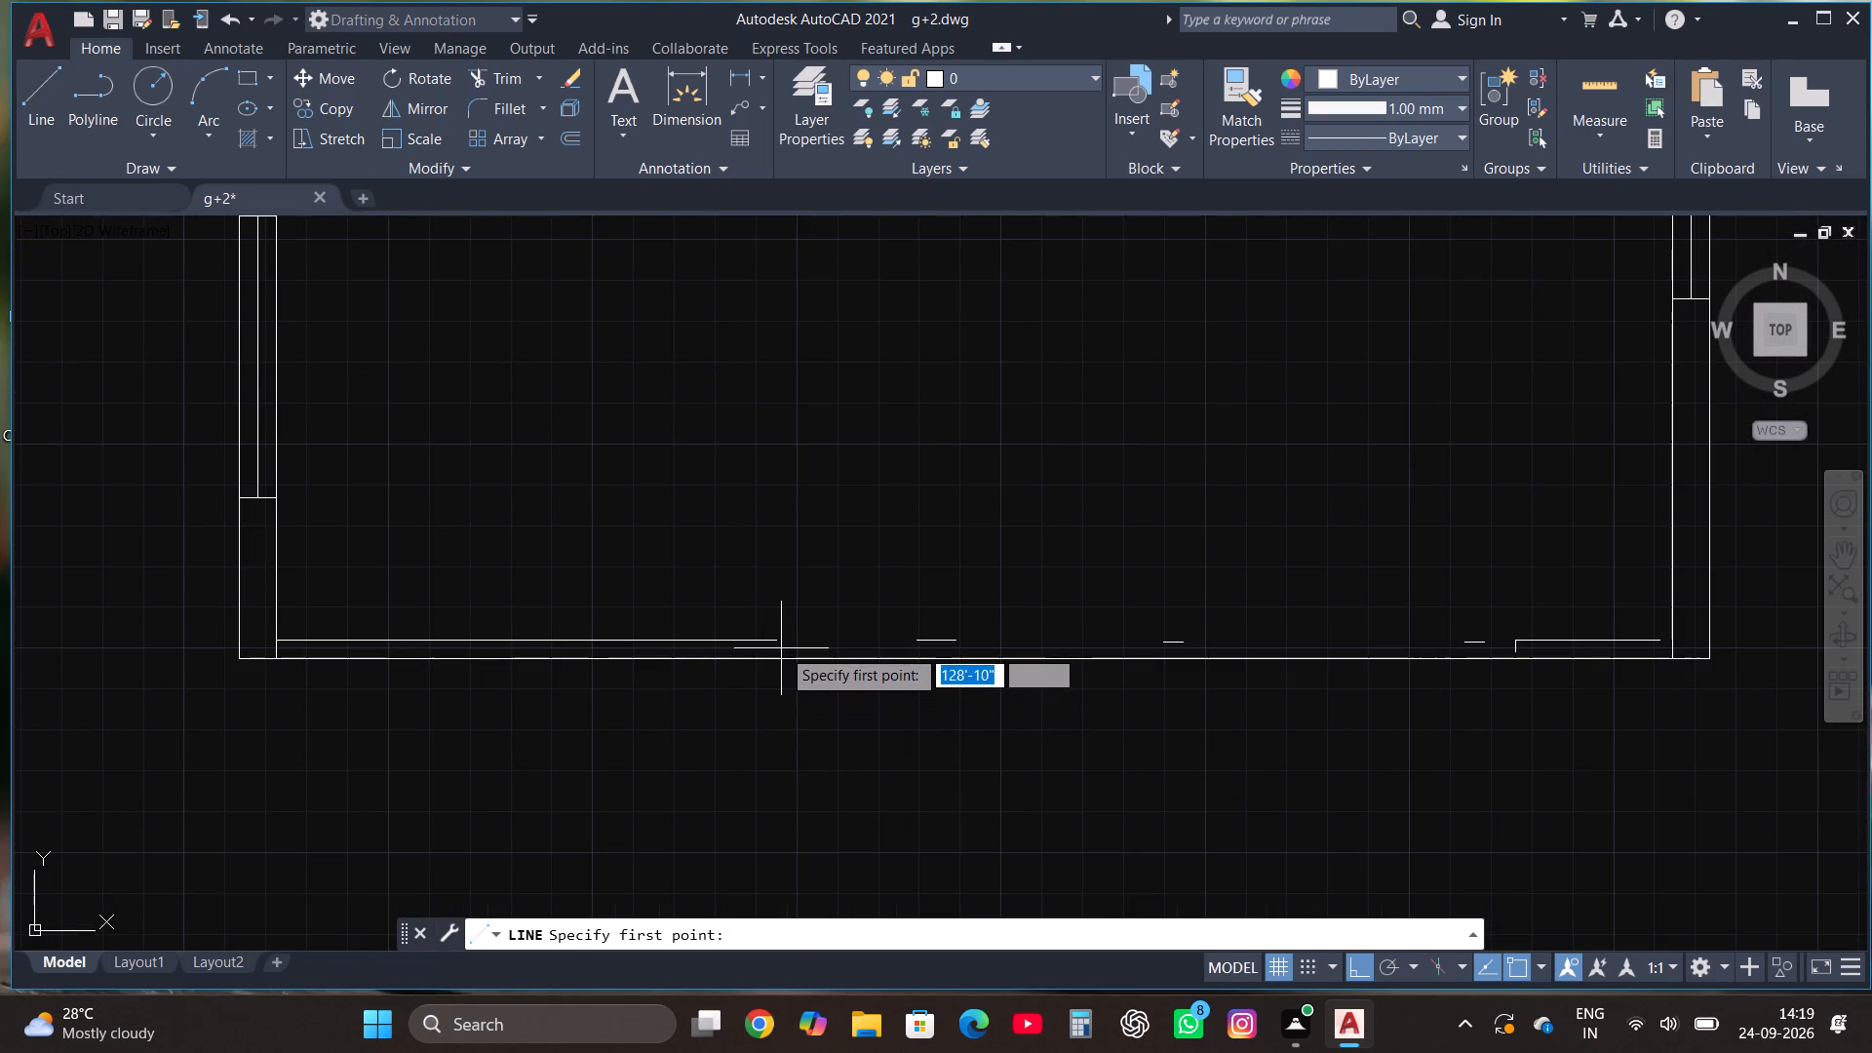
left_click(775, 643)
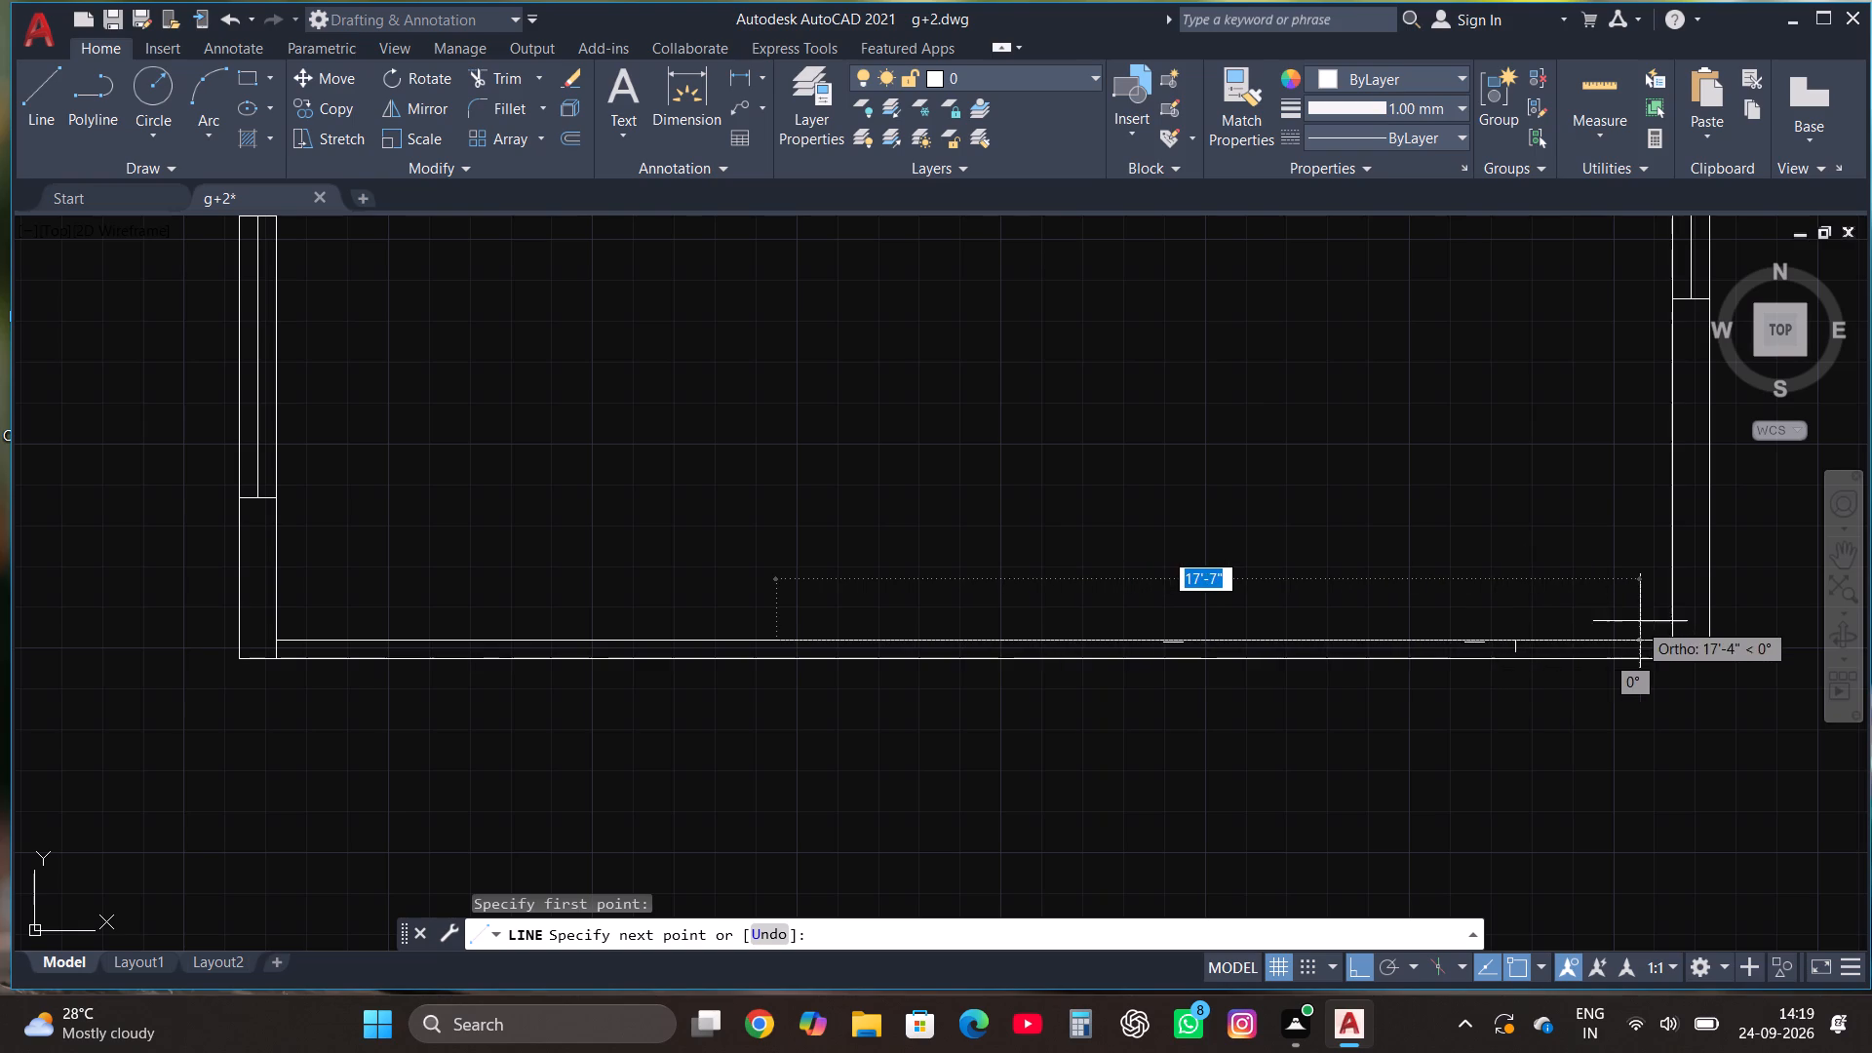
left_click(1688, 634)
key("Escape")
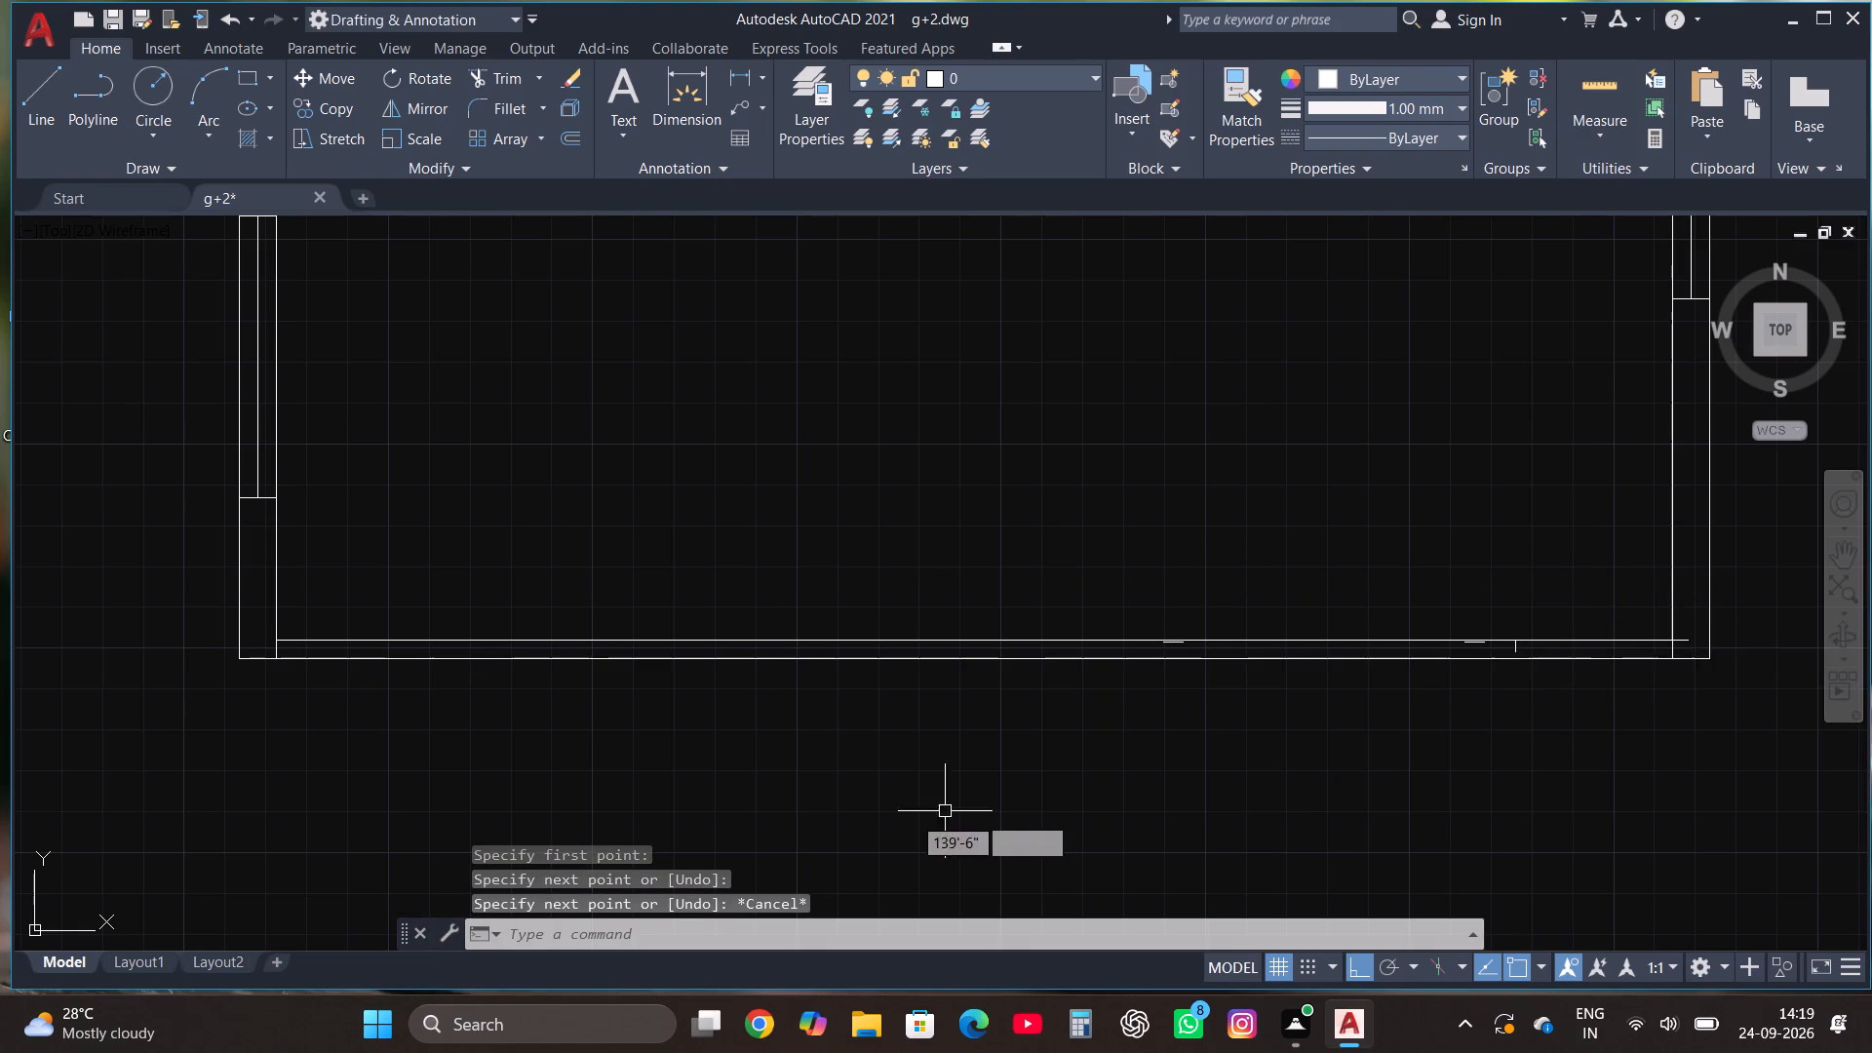
Trim the new line's overshoot at the east wall and remove the leftover jamb stub and short dashes along the south wall.
scroll(910, 815, "down", 1)
scroll(908, 698, "down", 1)
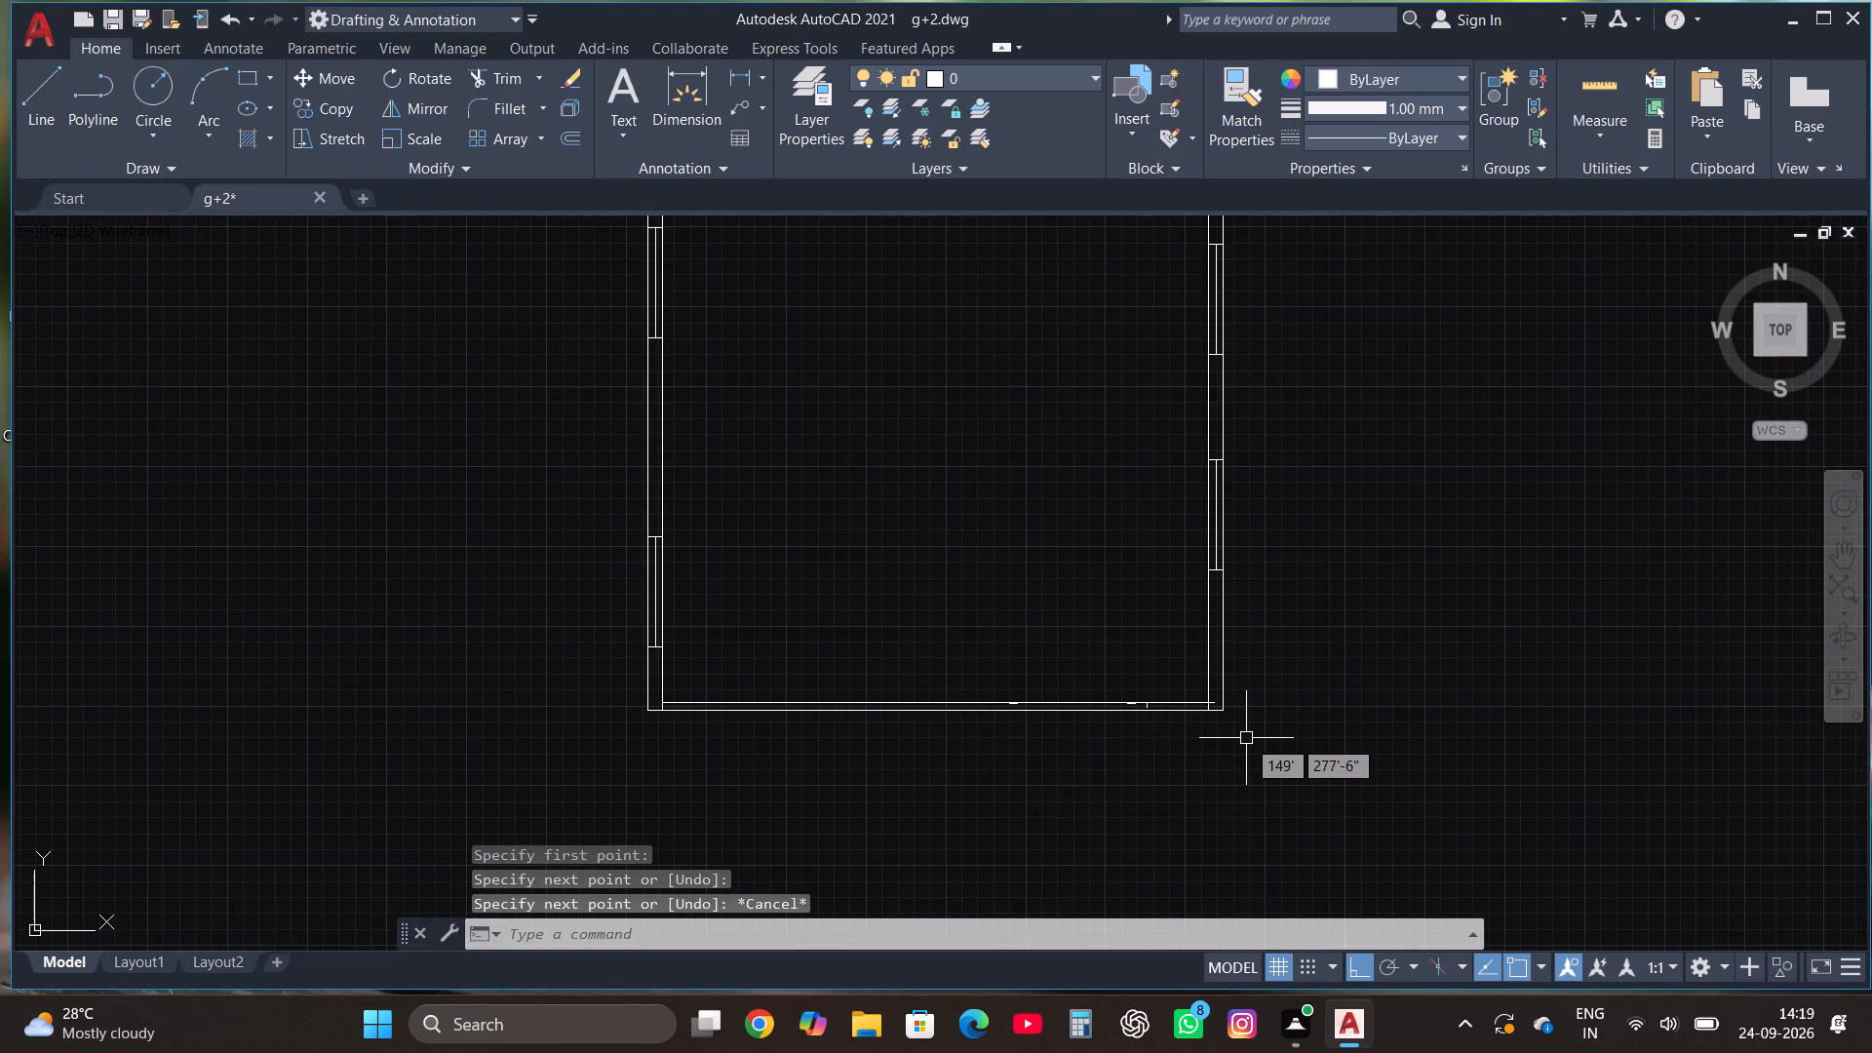
scroll(1246, 738, "up", 2)
left_click(490, 75)
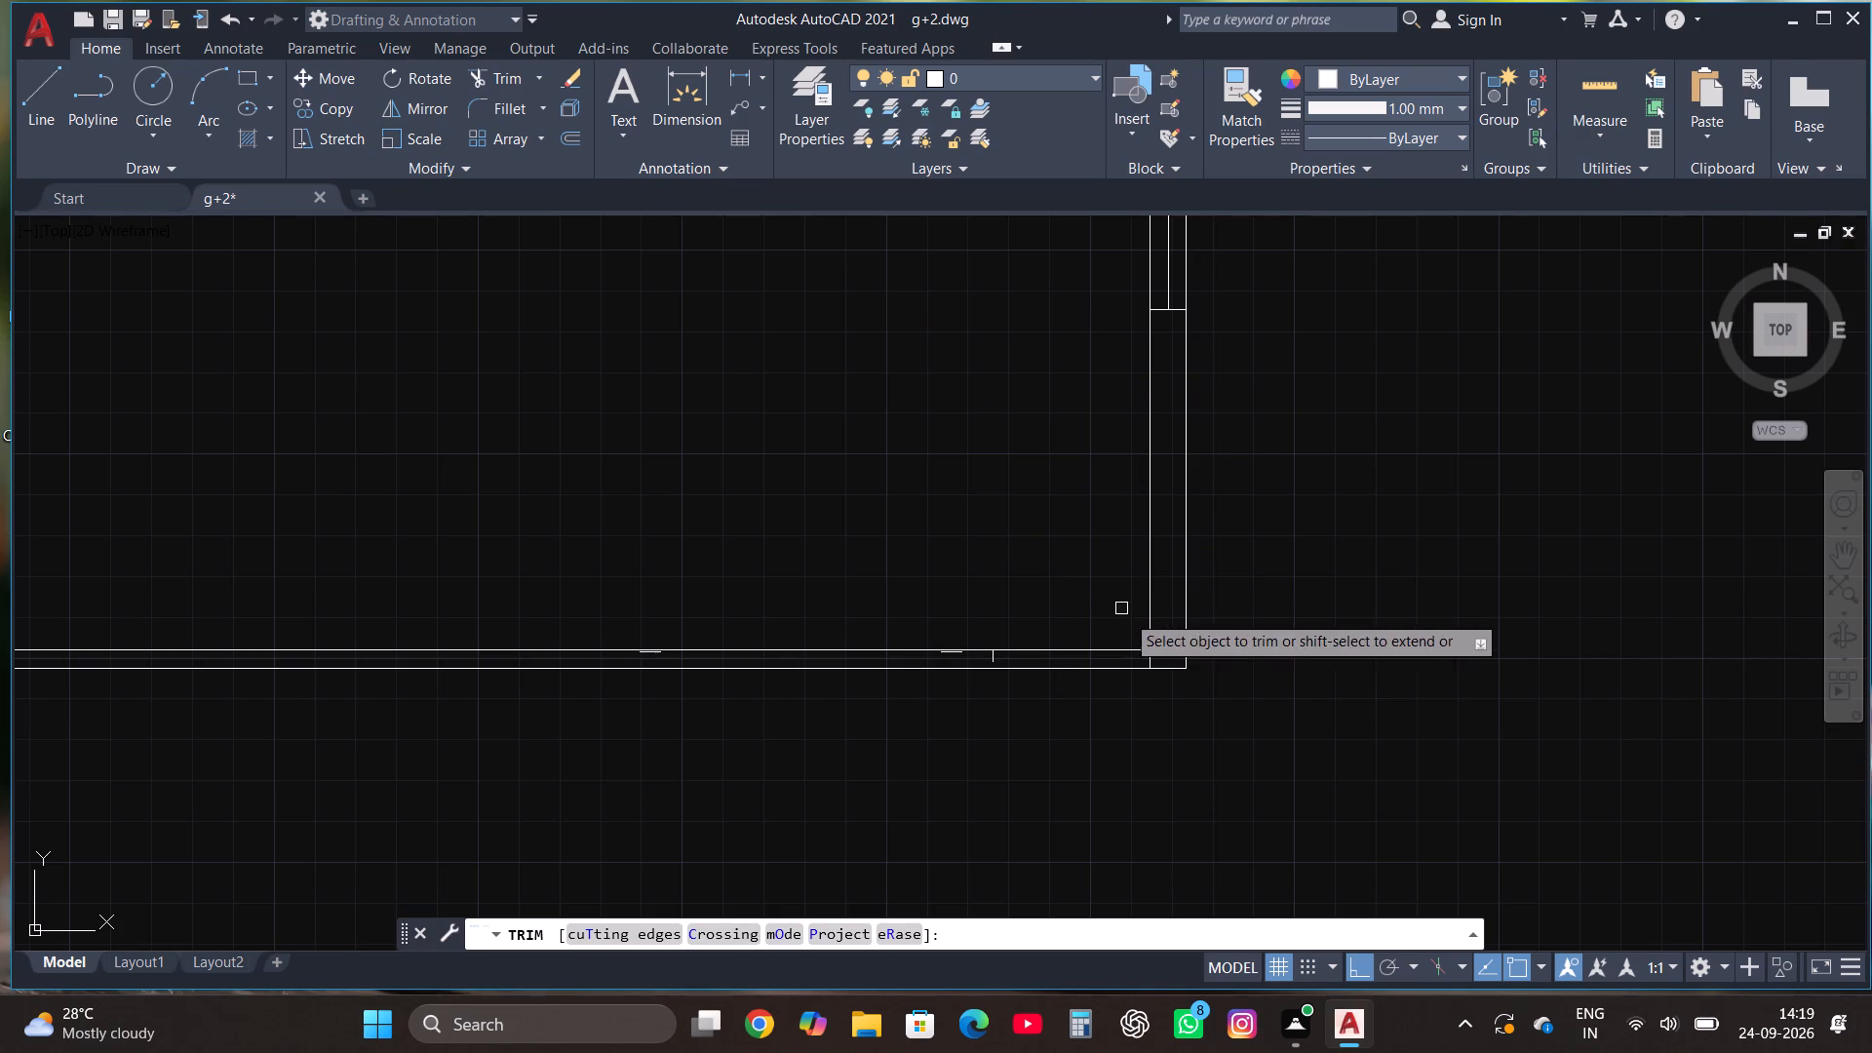
left_click(1165, 654)
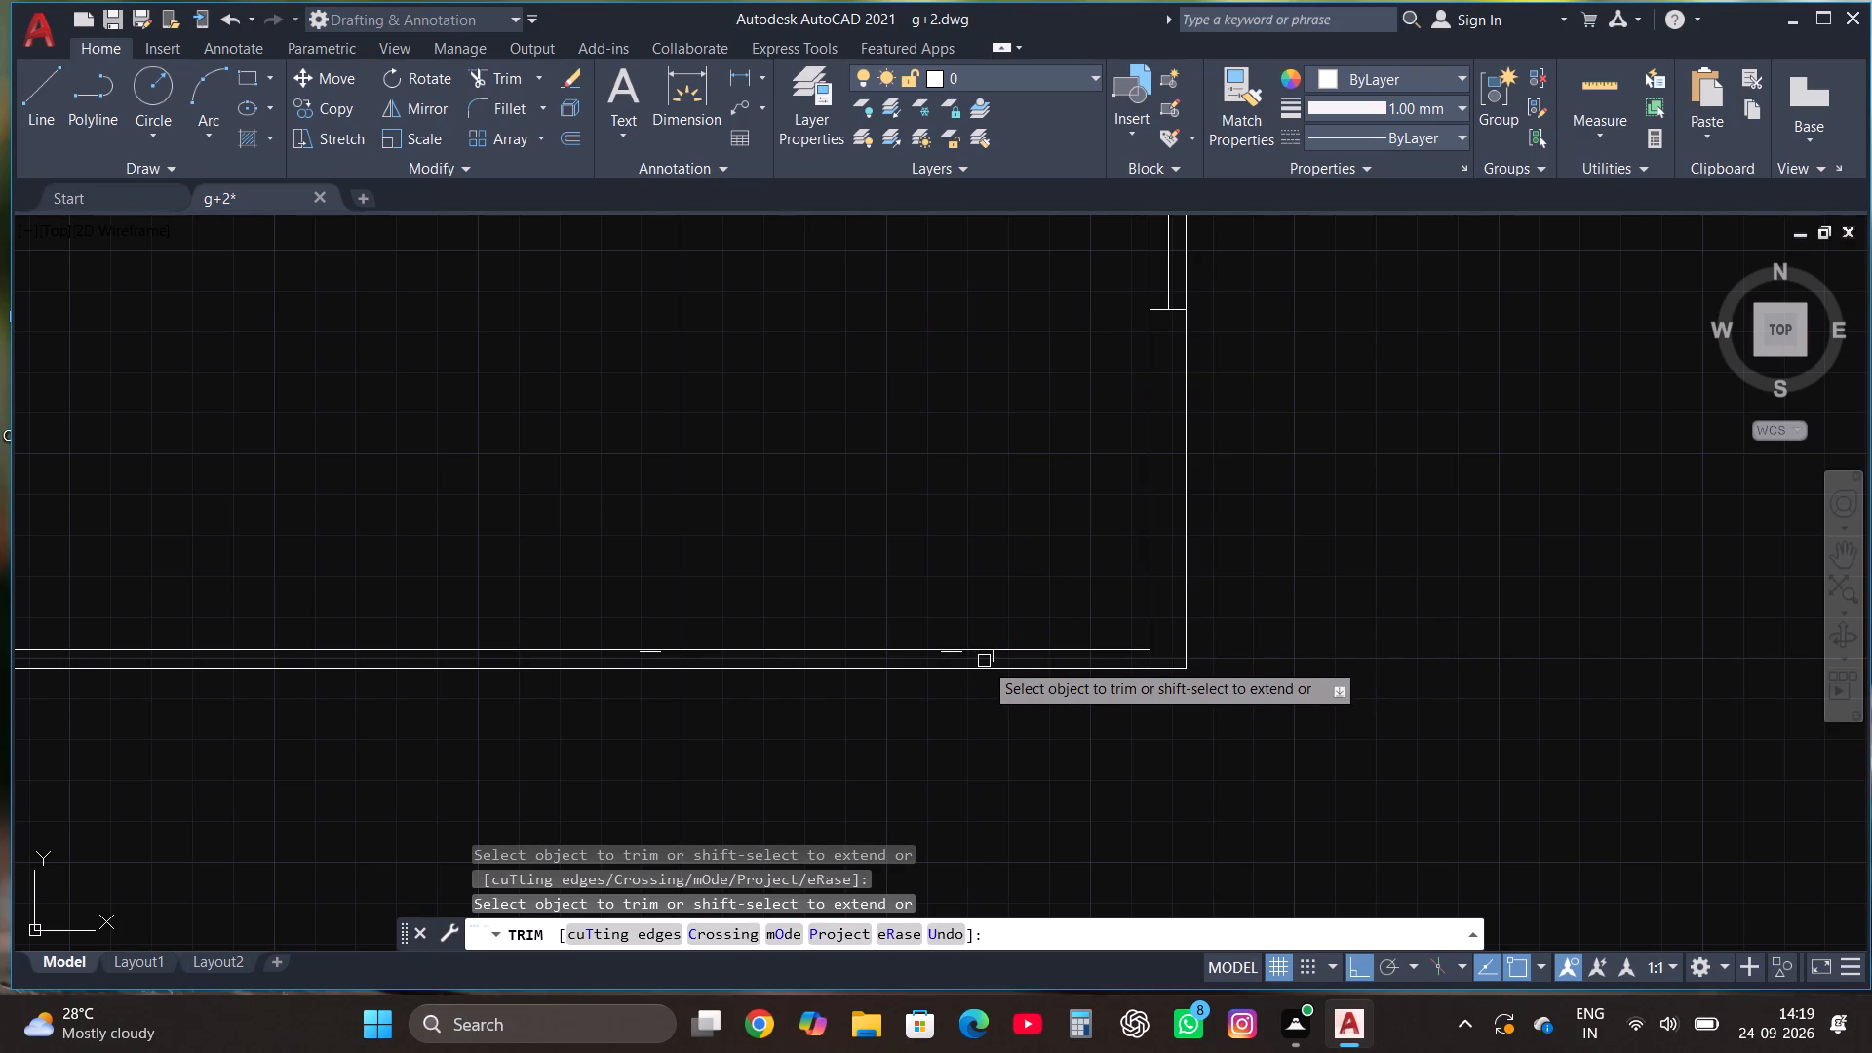
left_click(992, 658)
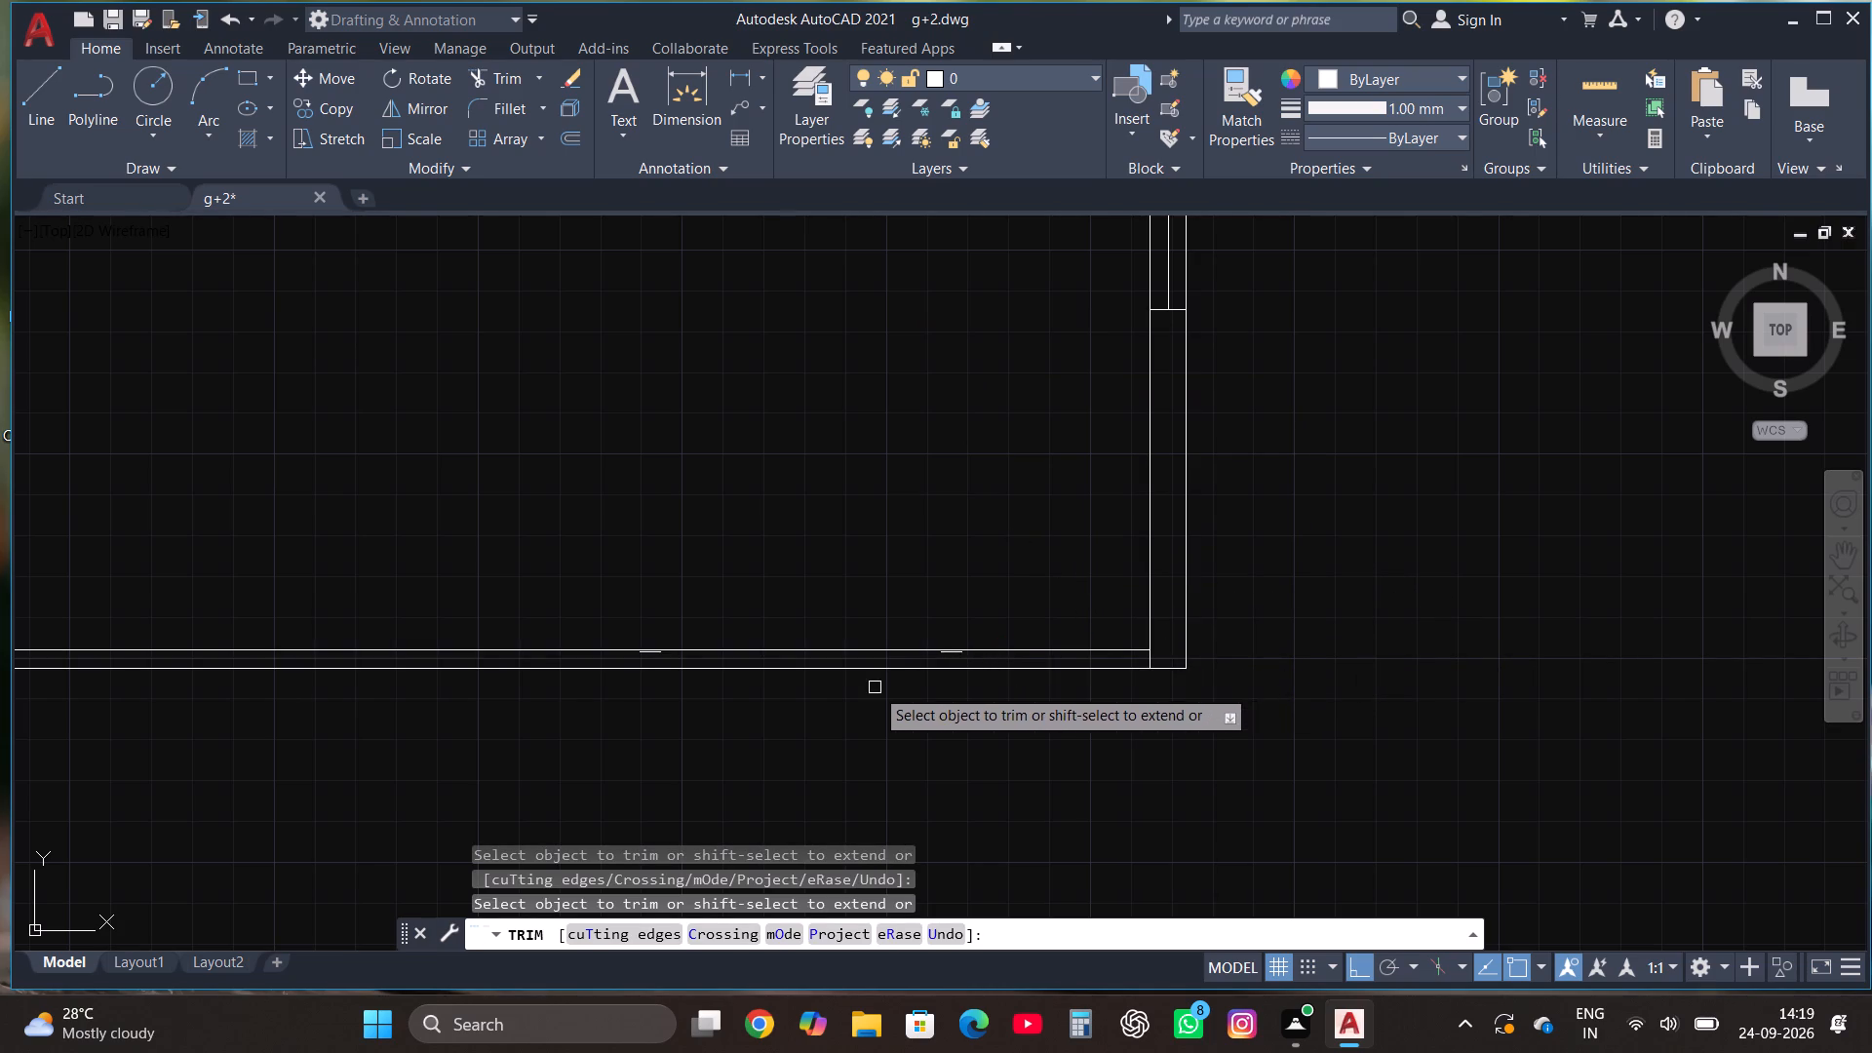
scroll(875, 687, "up", 2)
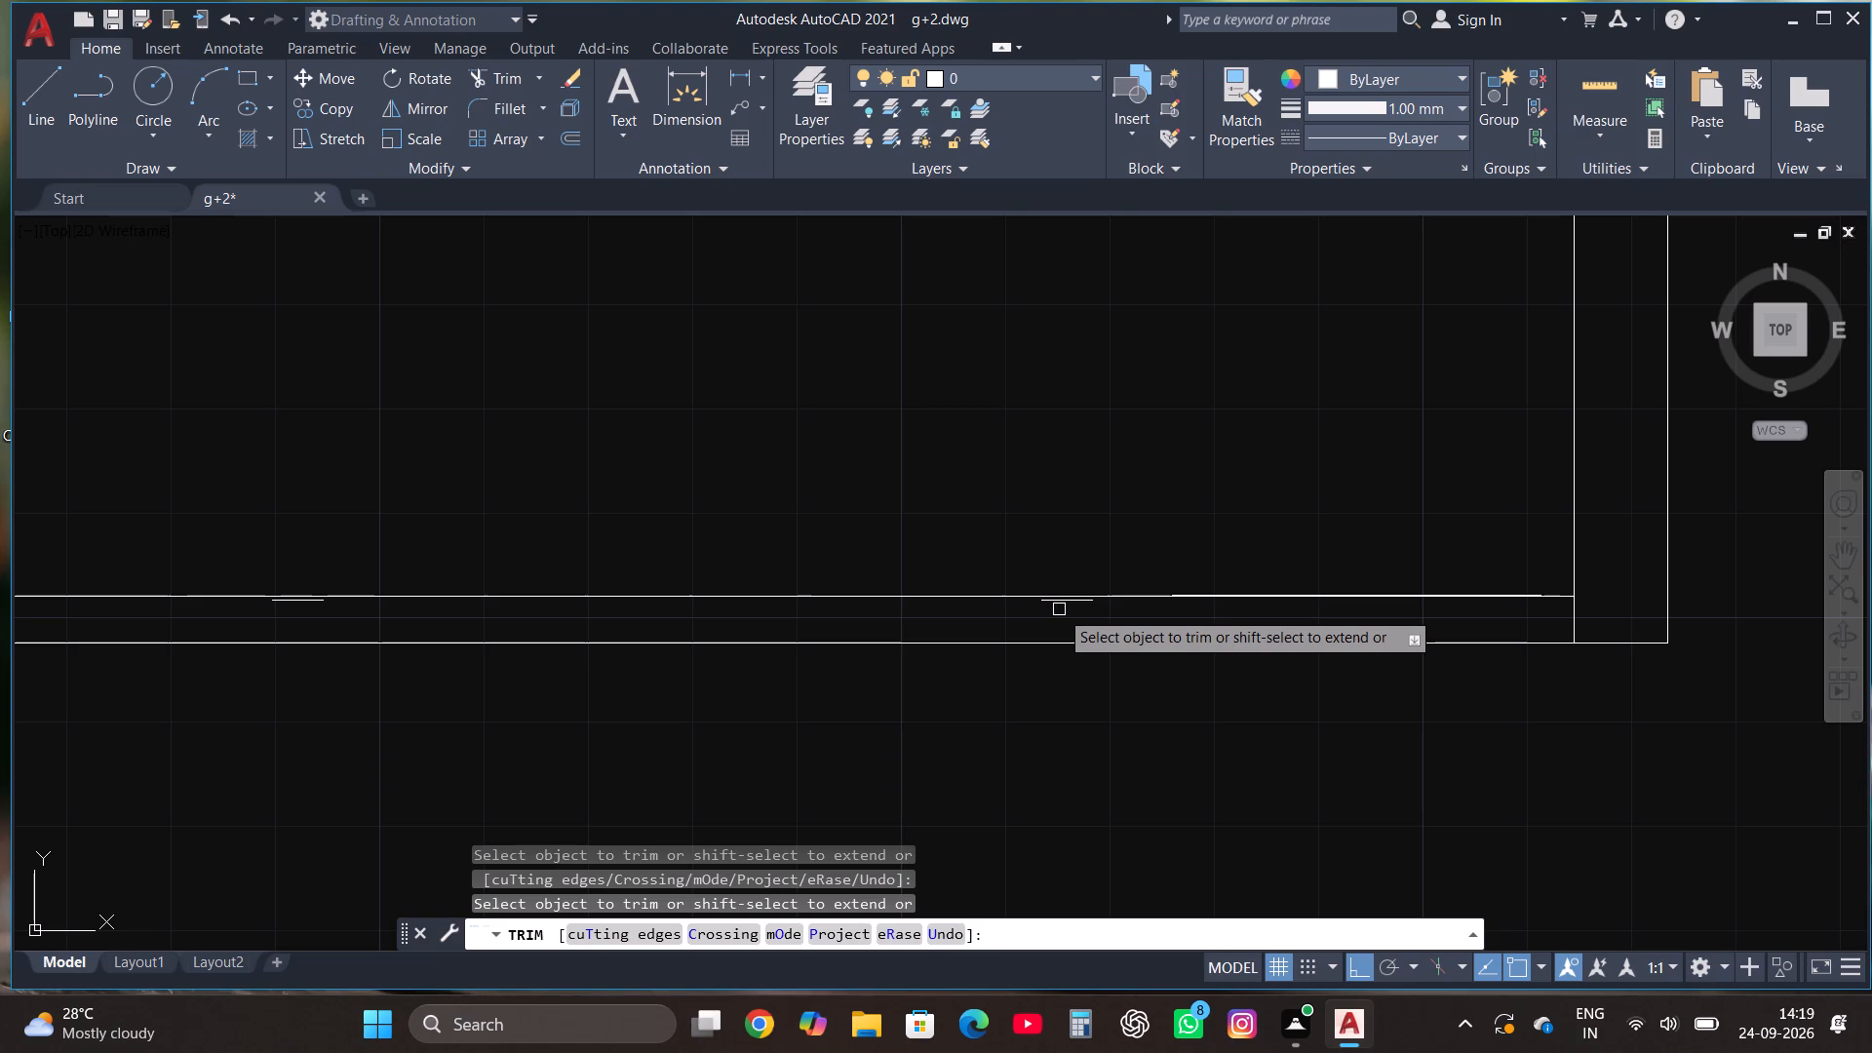
left_click(1057, 604)
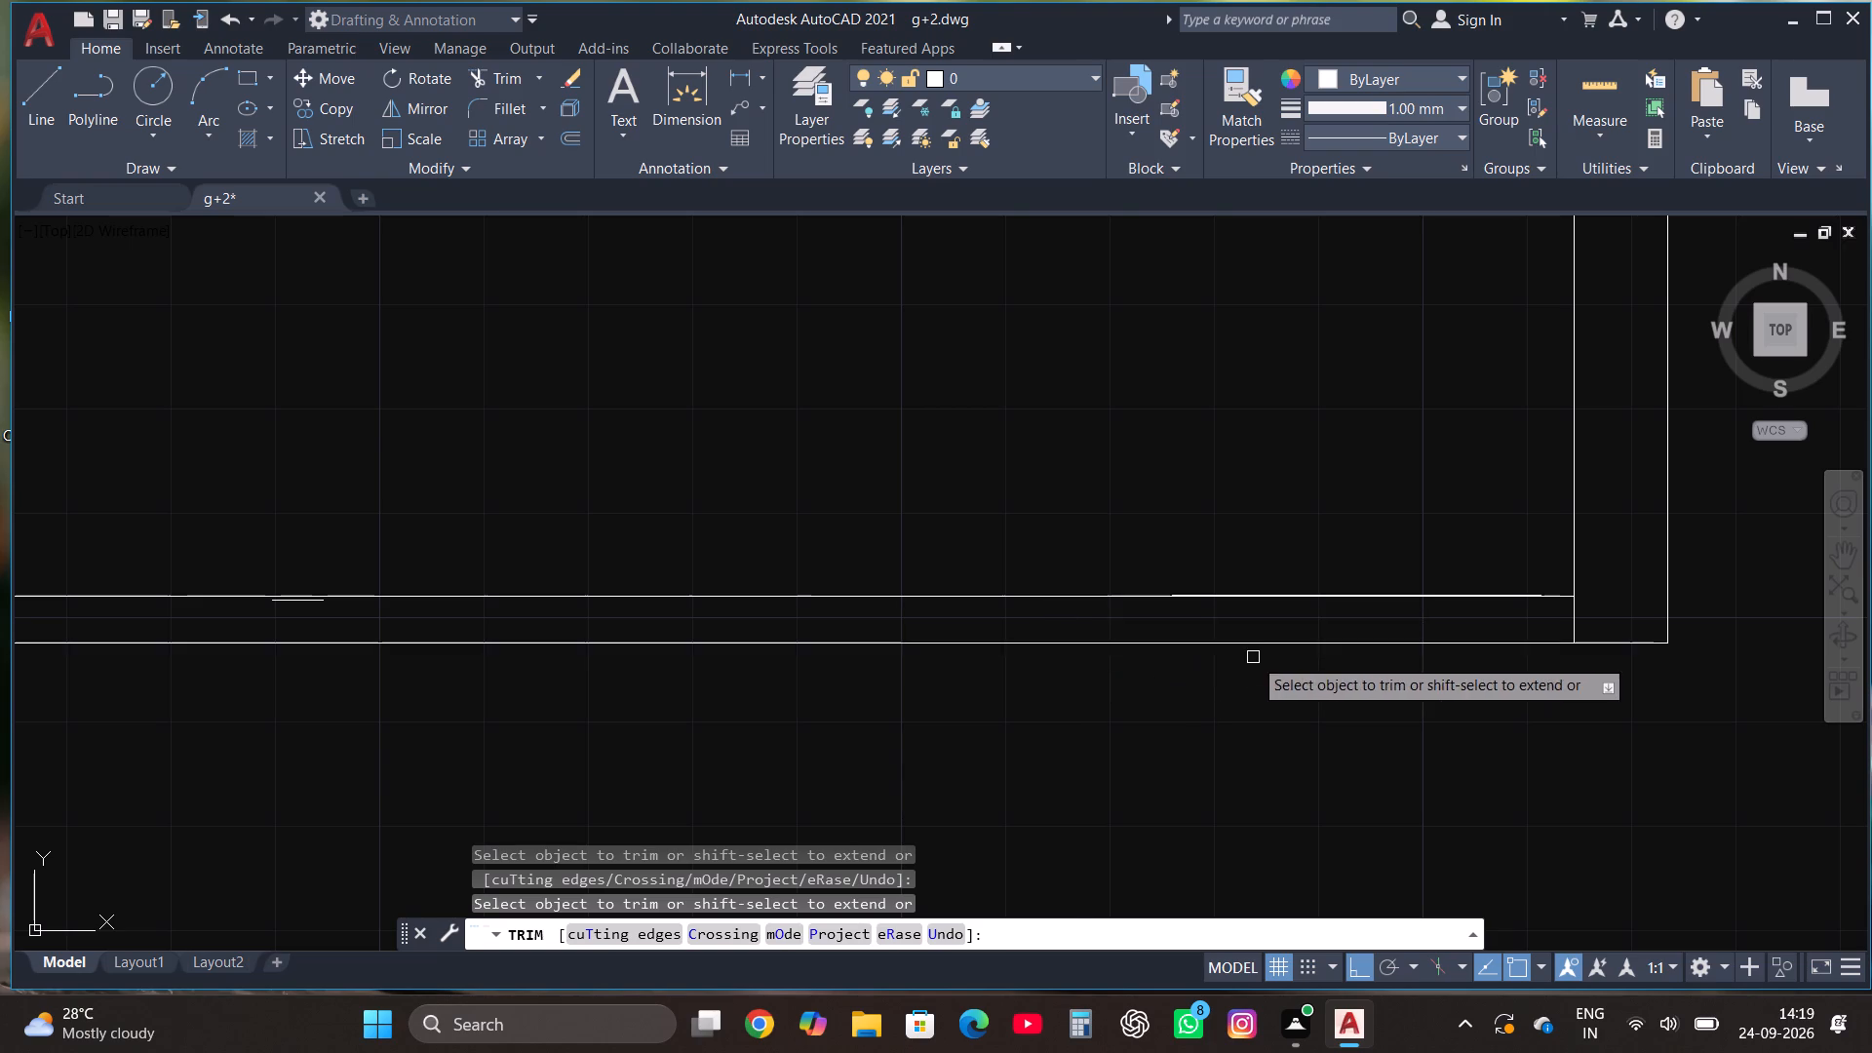
scroll(1255, 657, "down", 2)
scroll(1343, 520, "down", 1)
scroll(1022, 577, "up", 2)
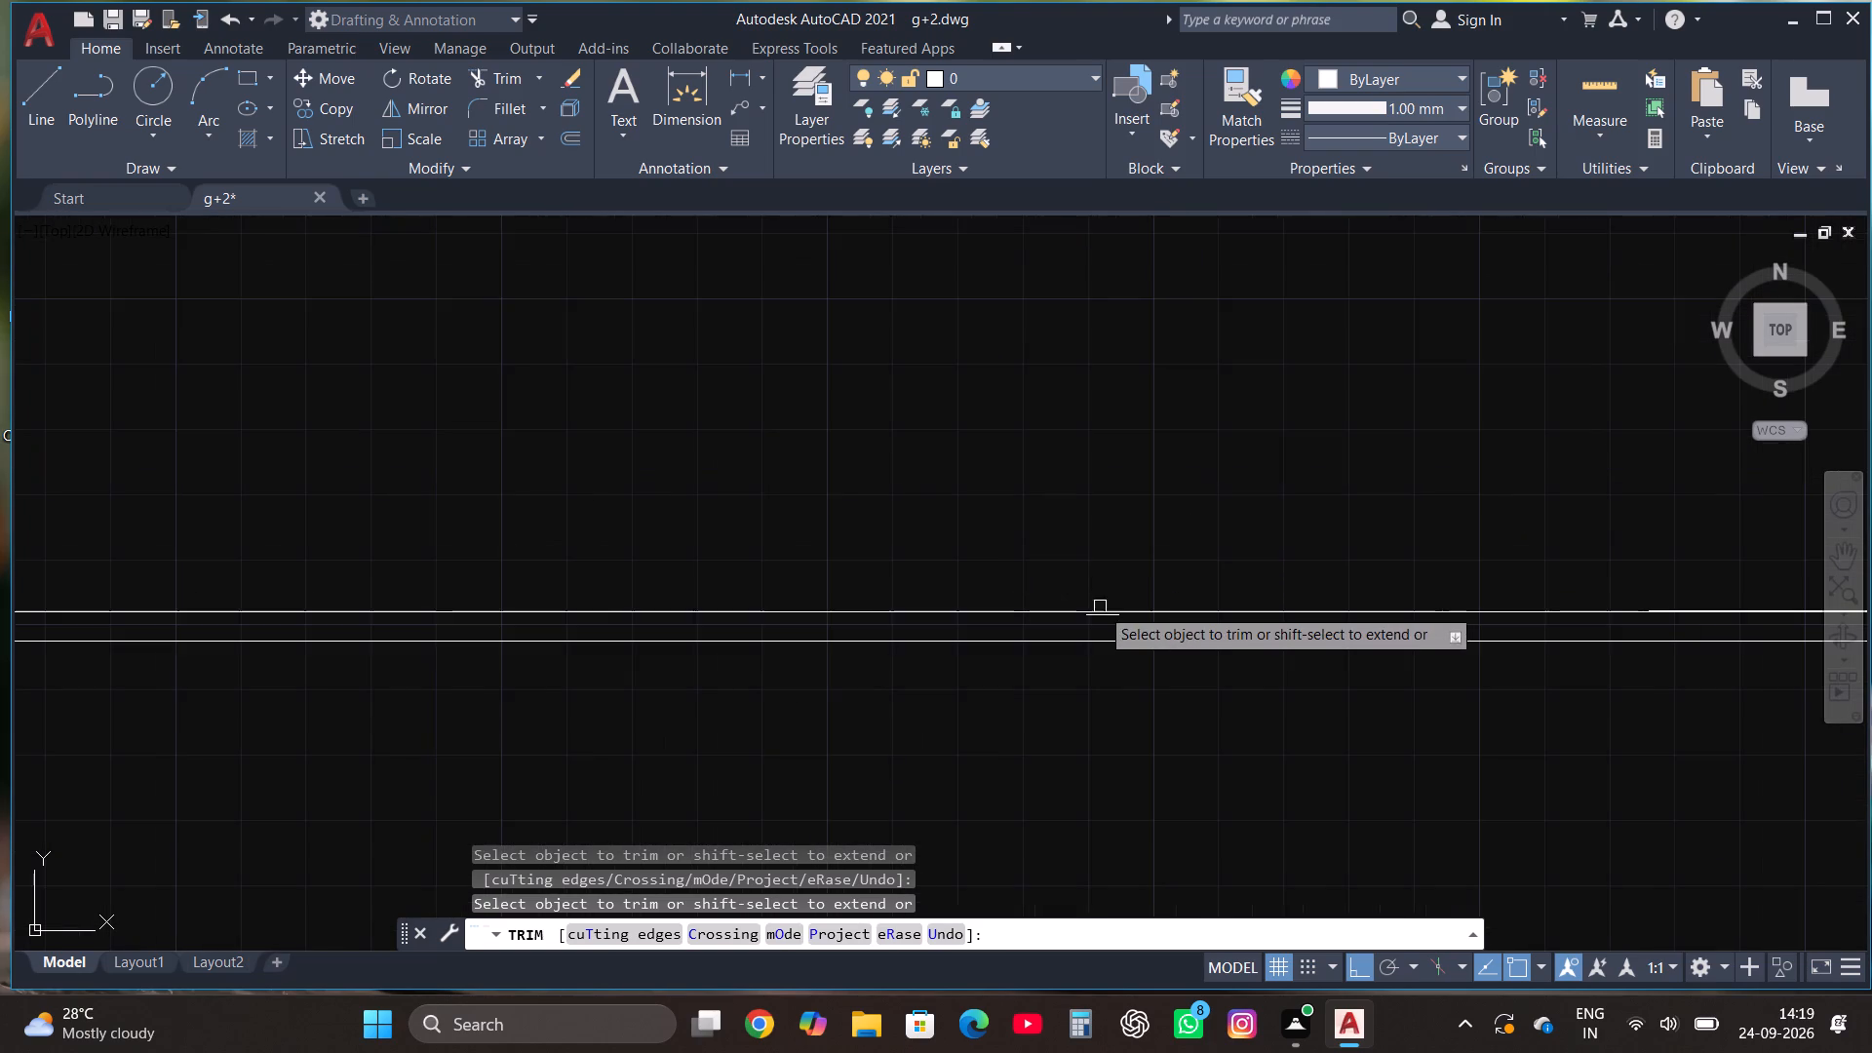
scroll(1147, 624, "up", 2)
left_click(1015, 609)
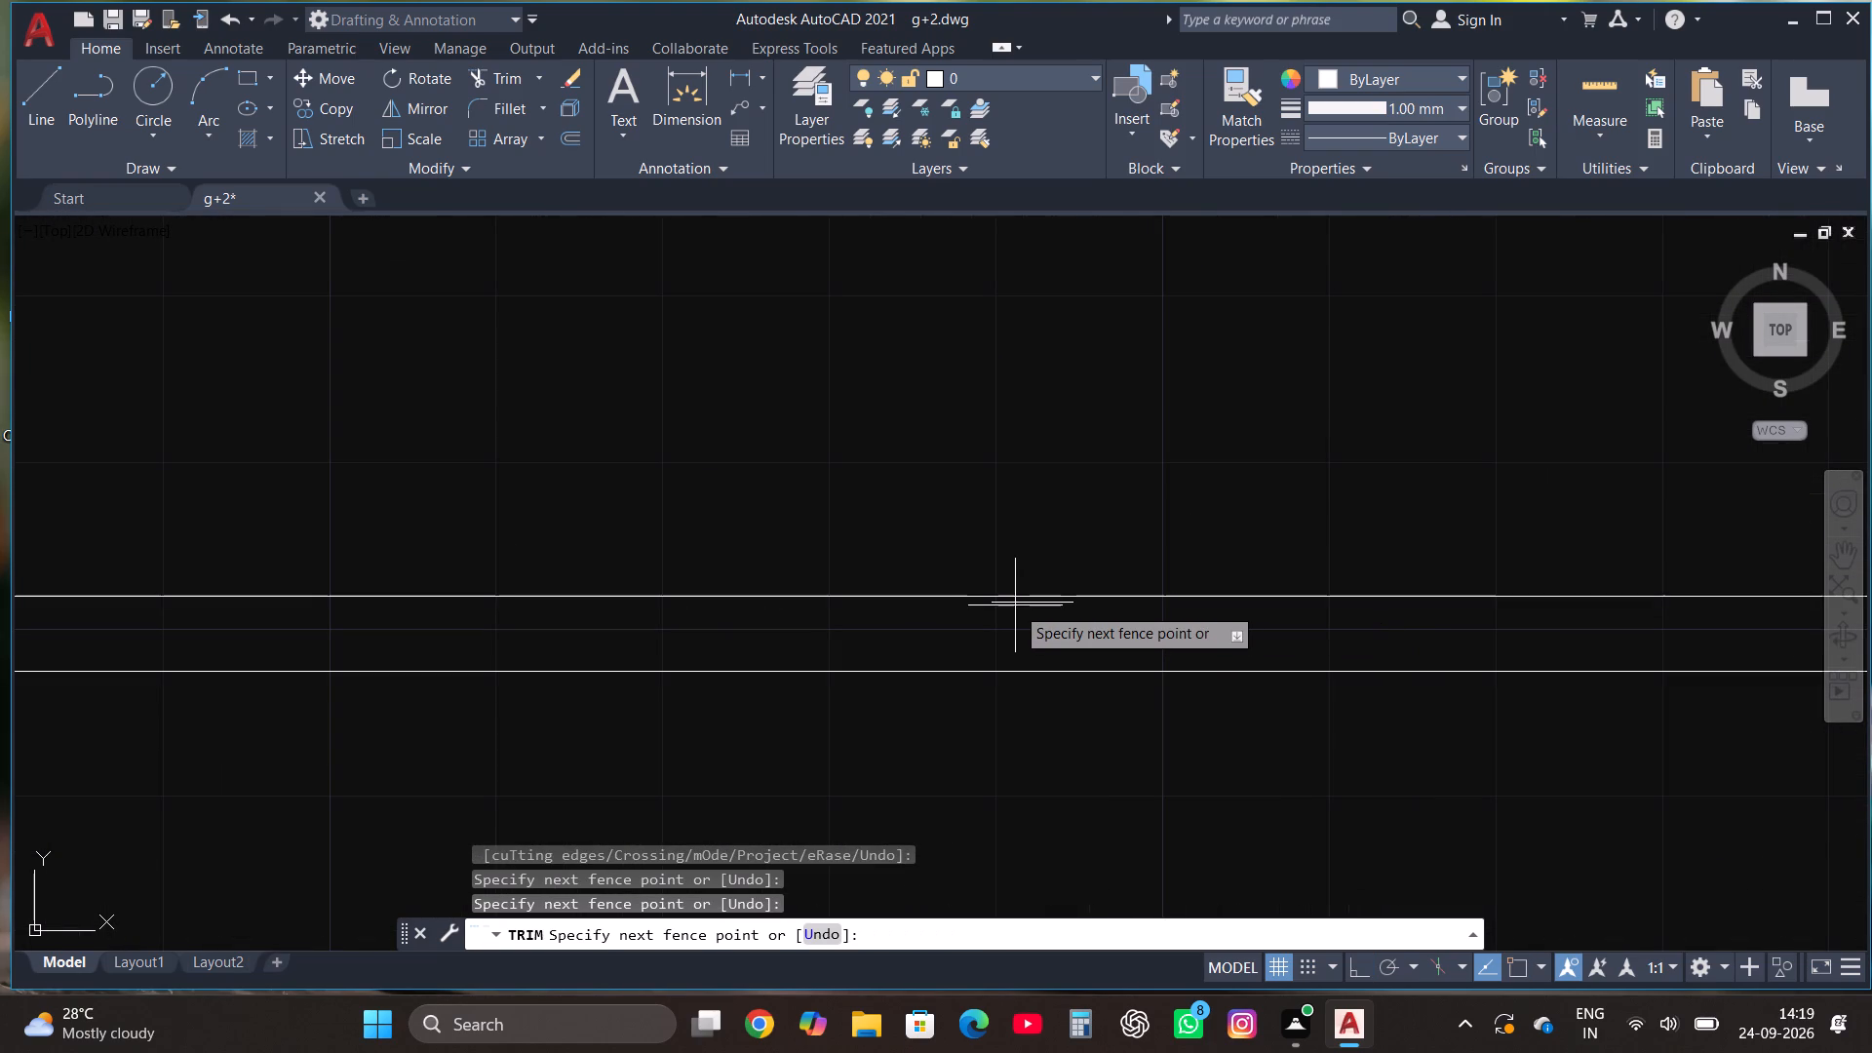
left_click(1010, 604)
left_click(1010, 604)
scroll(1080, 522, "down", 1)
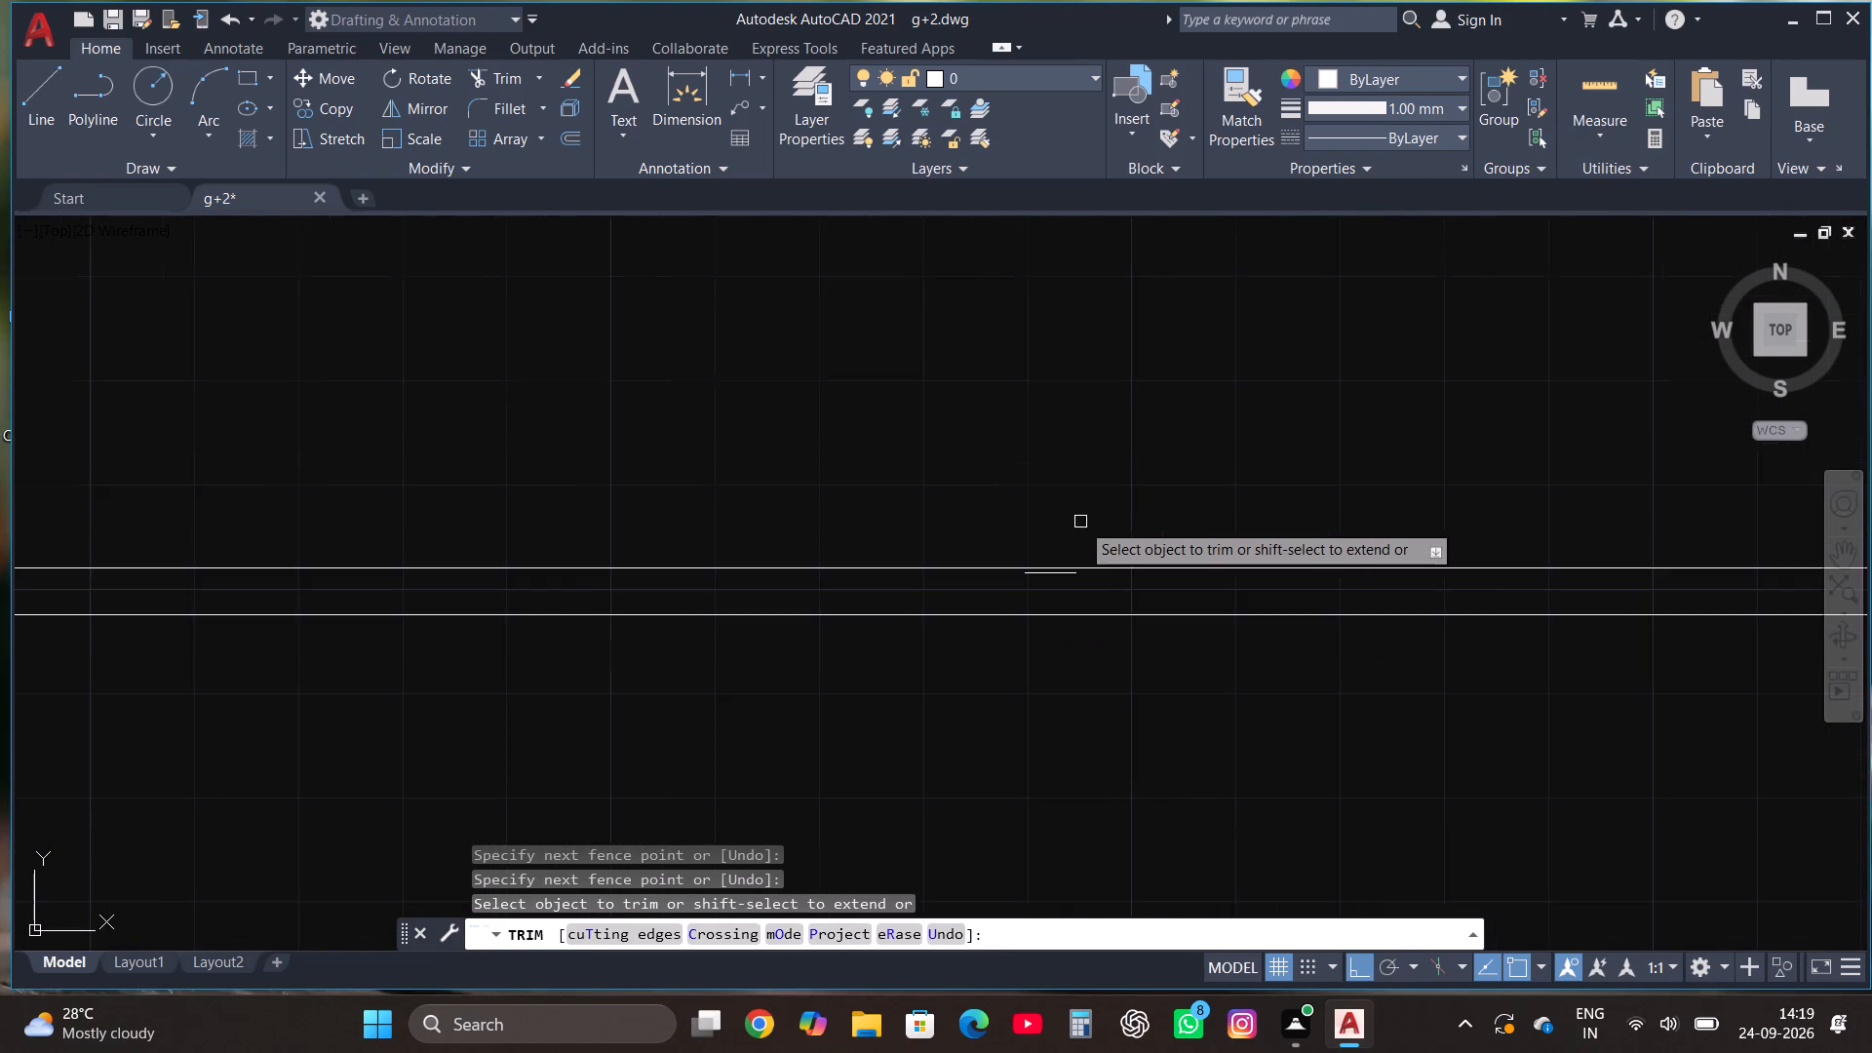
scroll(1057, 576, "up", 2)
left_click(1040, 566)
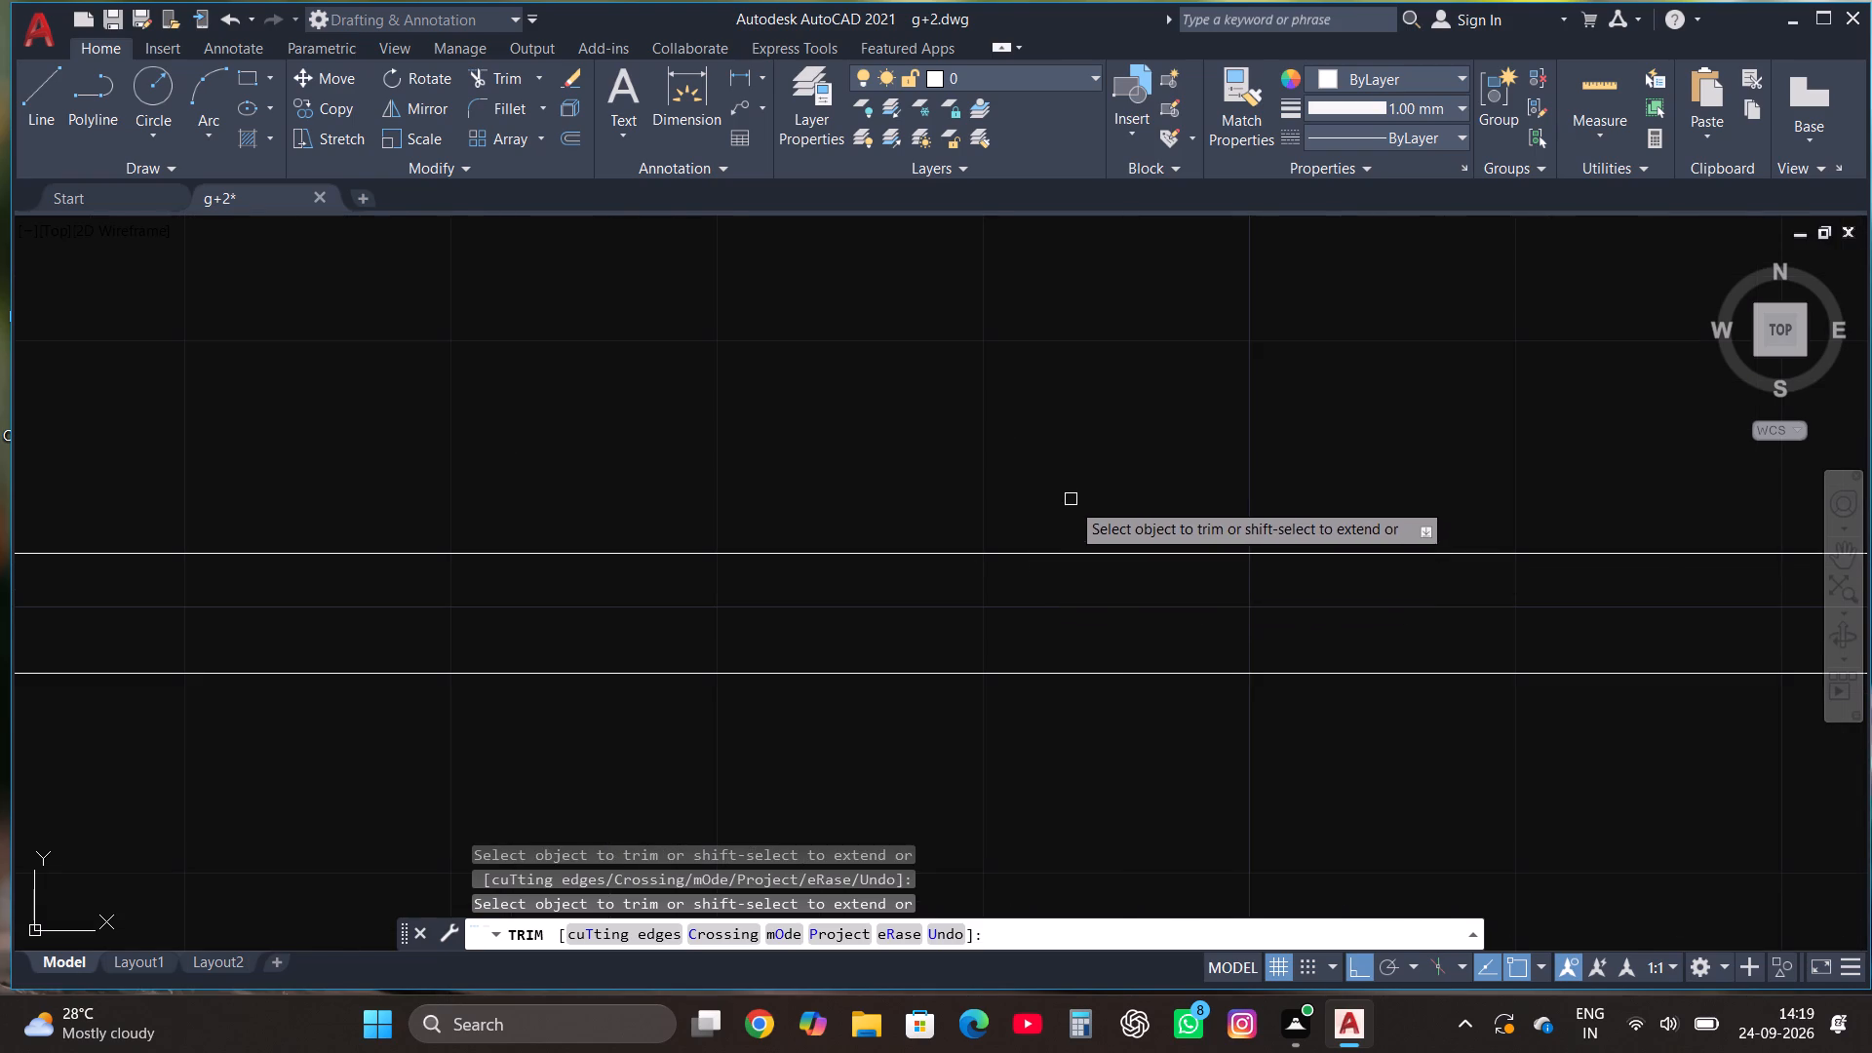
Trim the inner wall lines crossing the south wall's thickness at the southeast and southwest corners of the shell.
scroll(1071, 503, "down", 5)
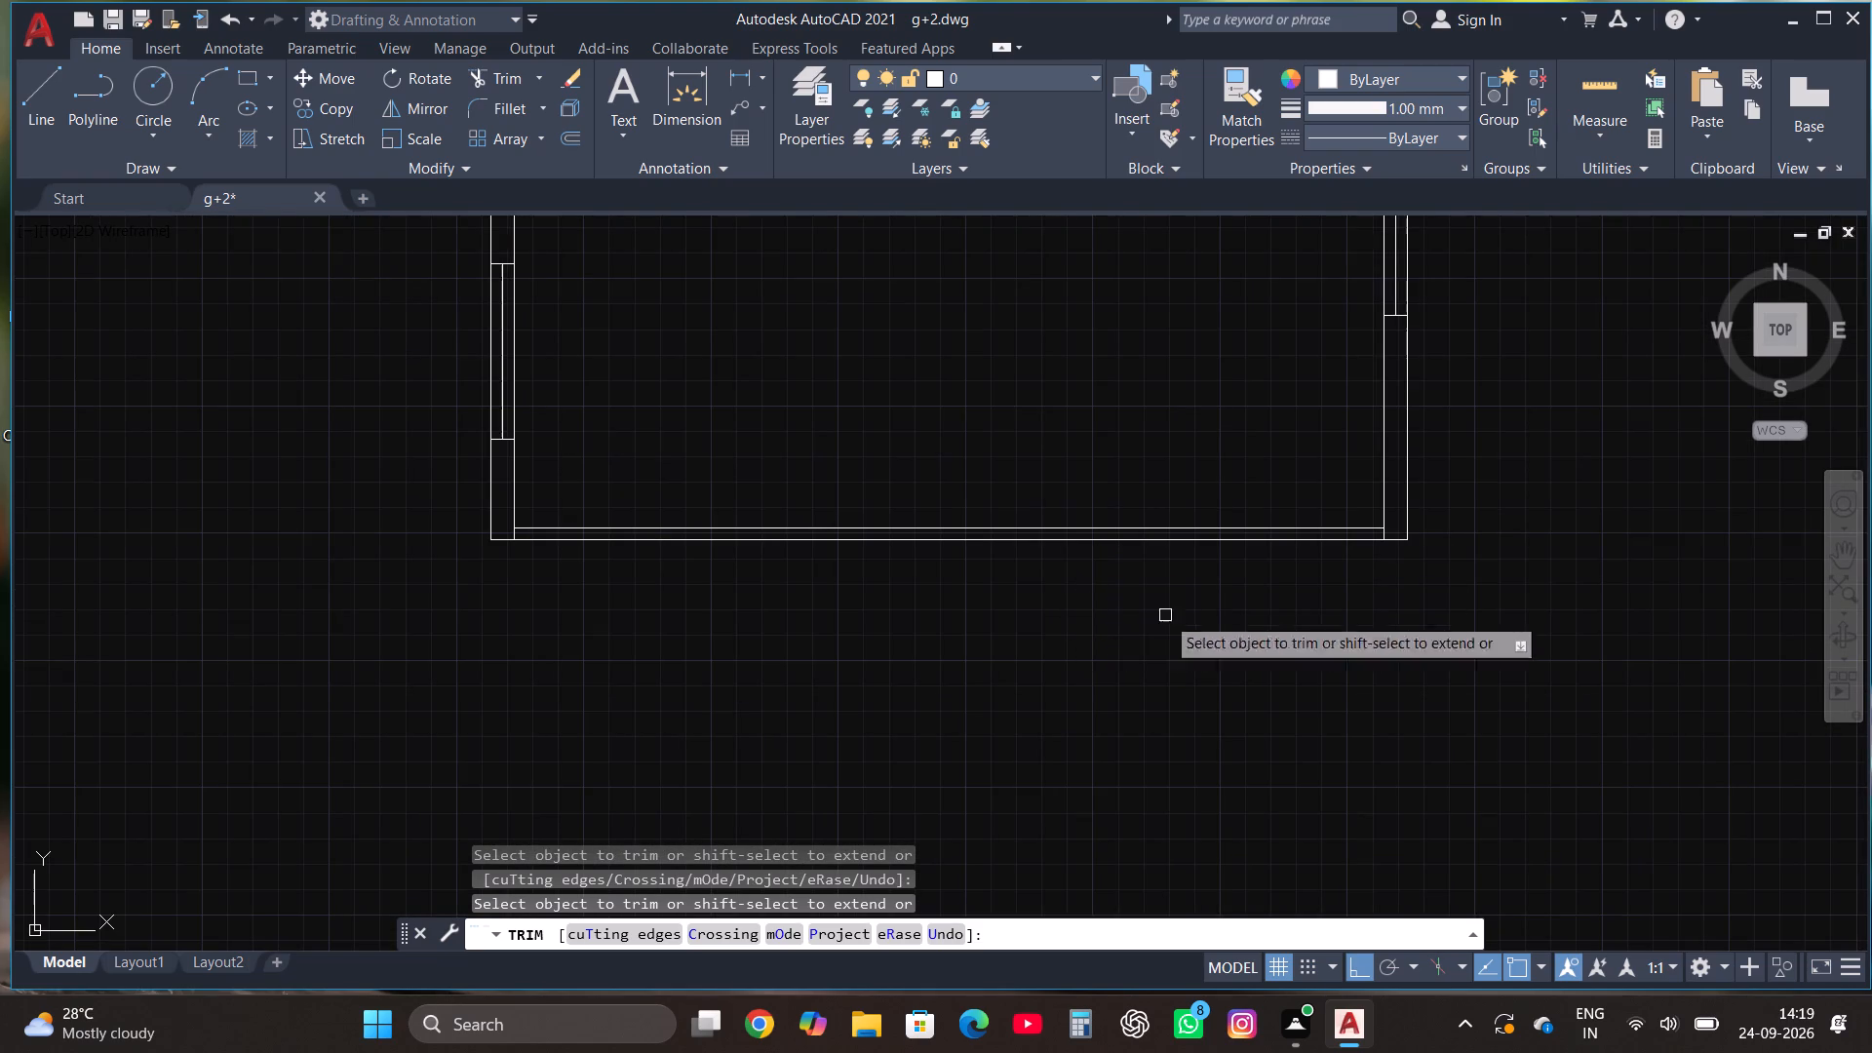
scroll(1400, 550, "up", 3)
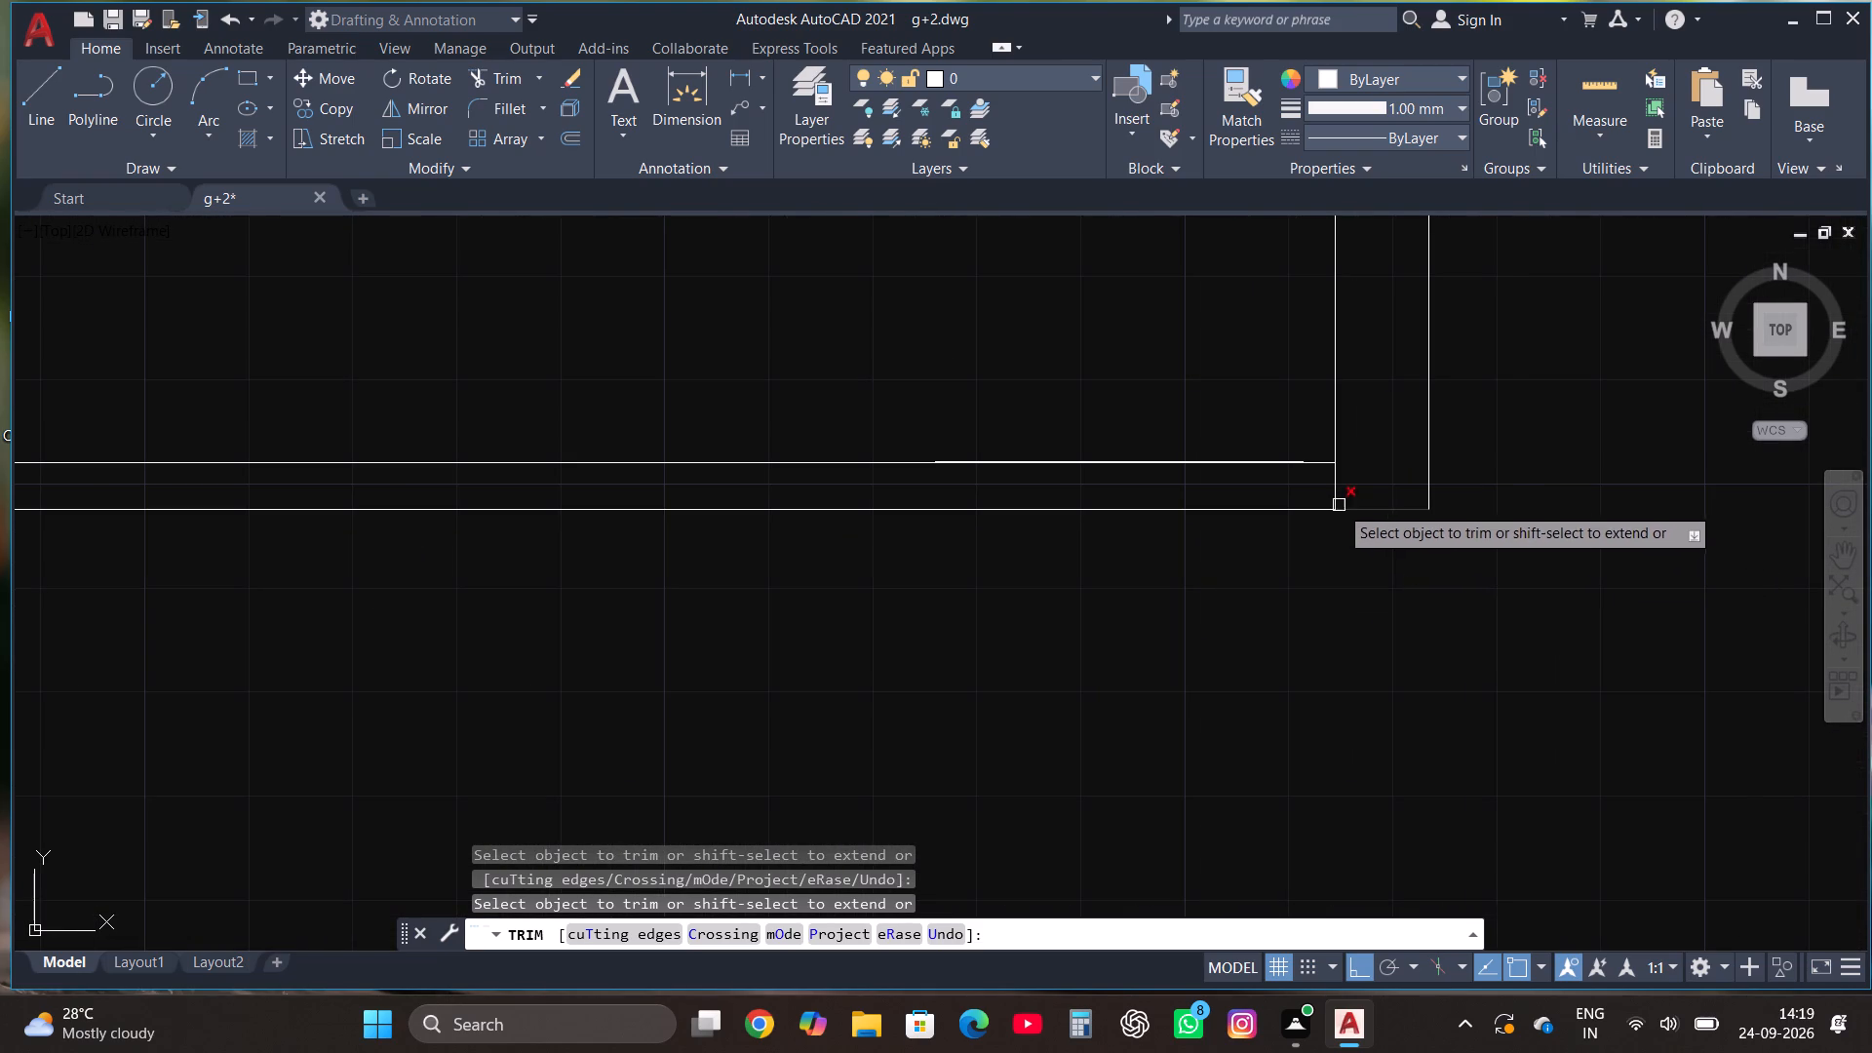
left_click(1335, 493)
scroll(1266, 459, "up", 3)
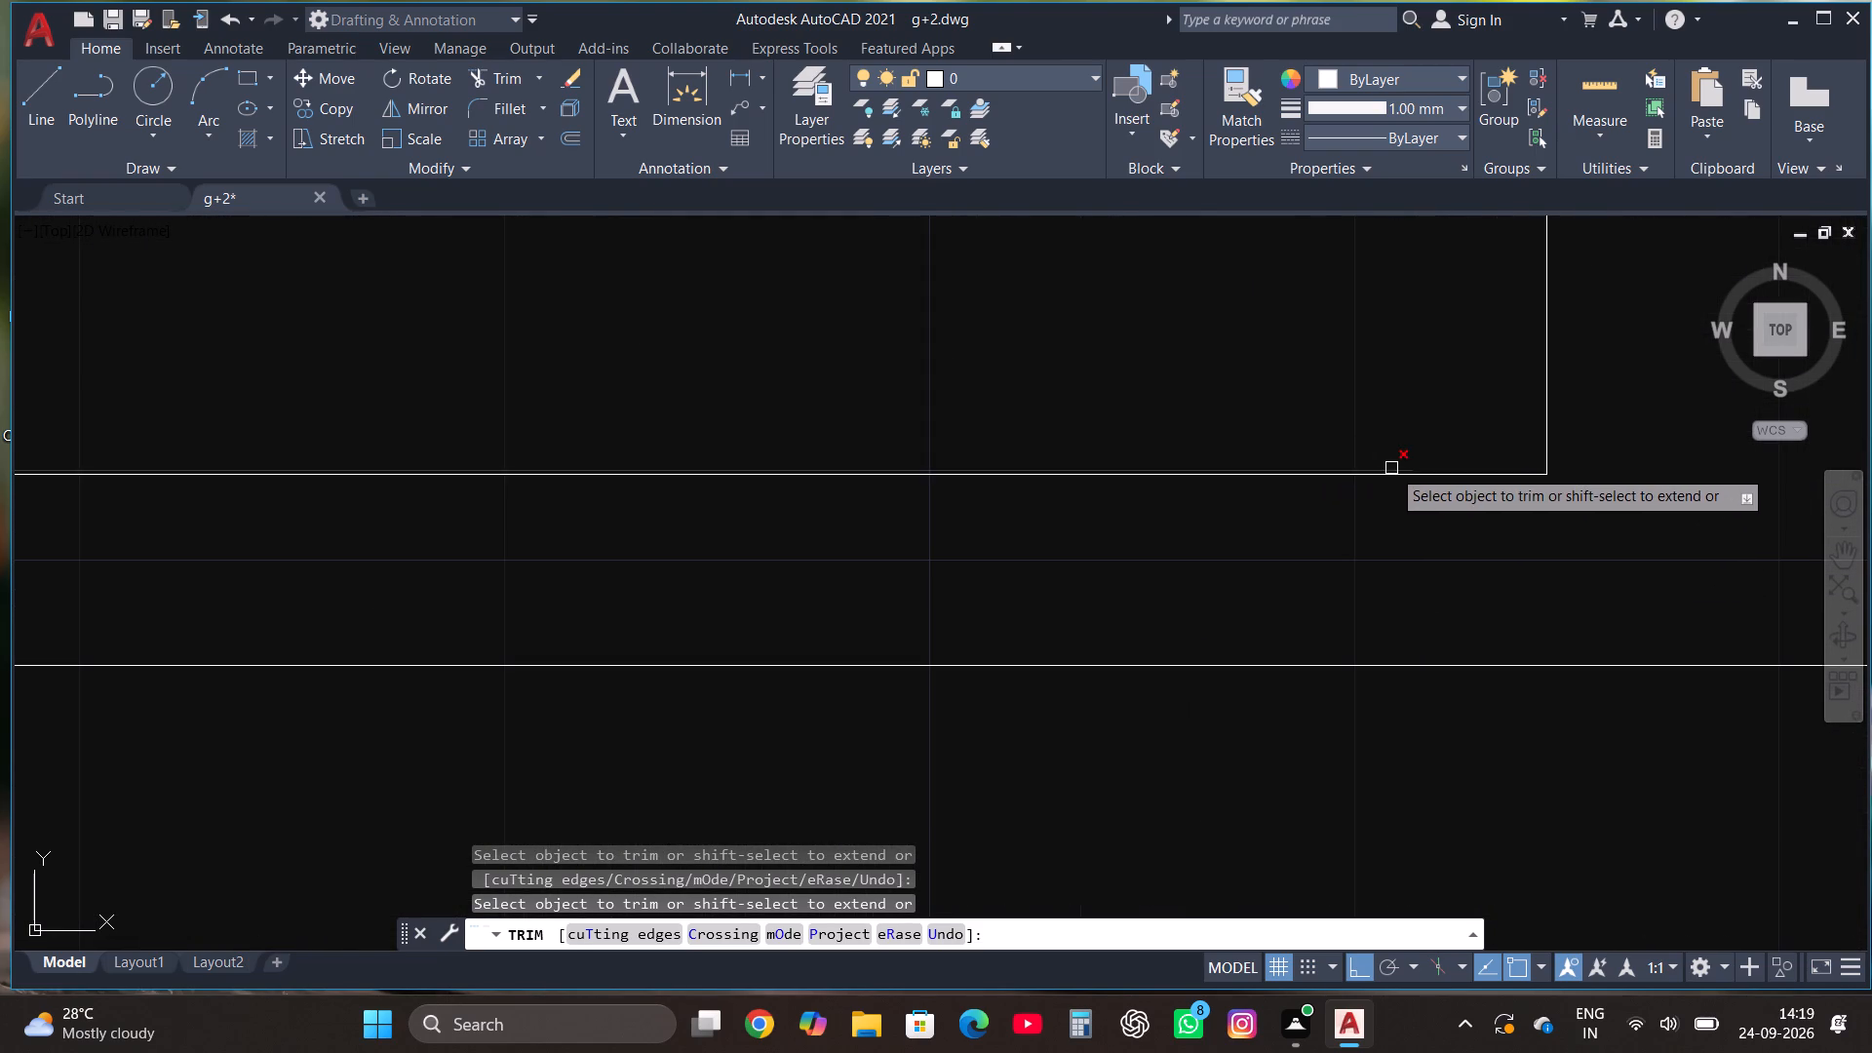
left_click(1391, 468)
scroll(1466, 434, "down", 5)
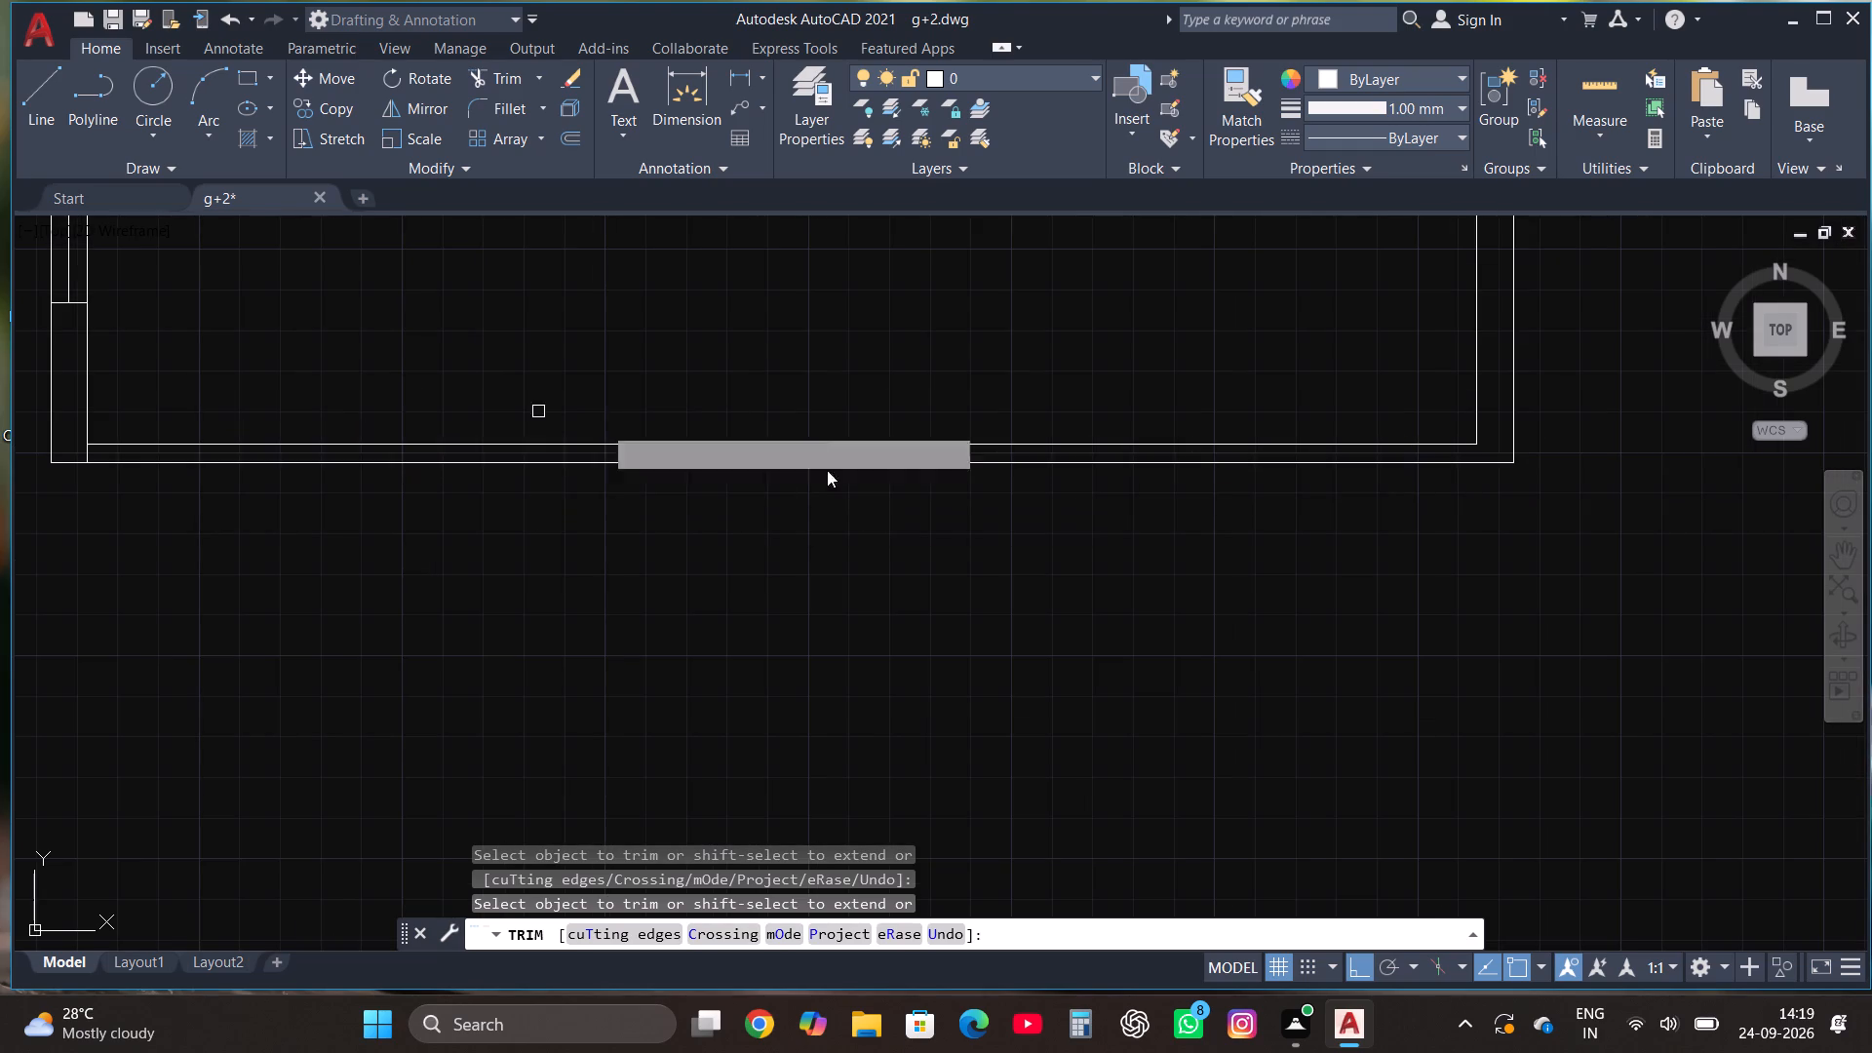
scroll(1135, 565, "down", 3)
scroll(849, 556, "up", 3)
scroll(1009, 511, "up", 2)
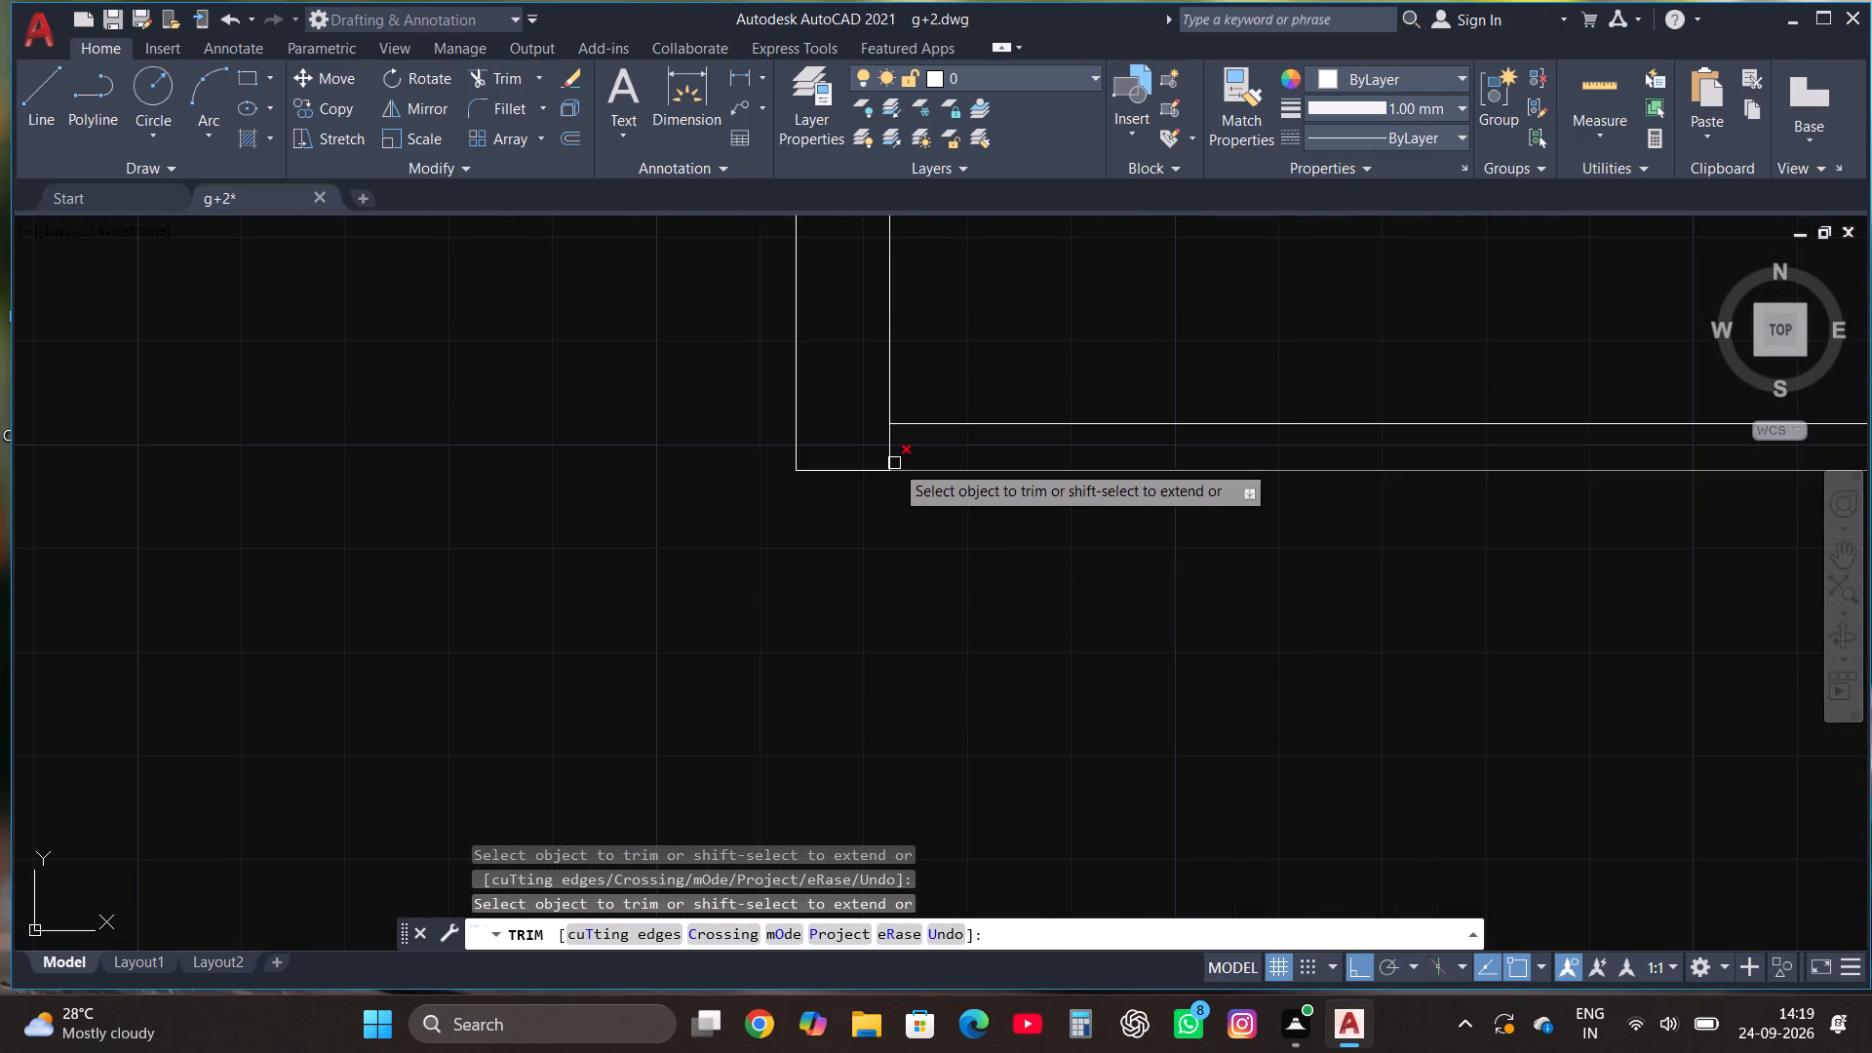
left_click(892, 453)
scroll(889, 614, "down", 6)
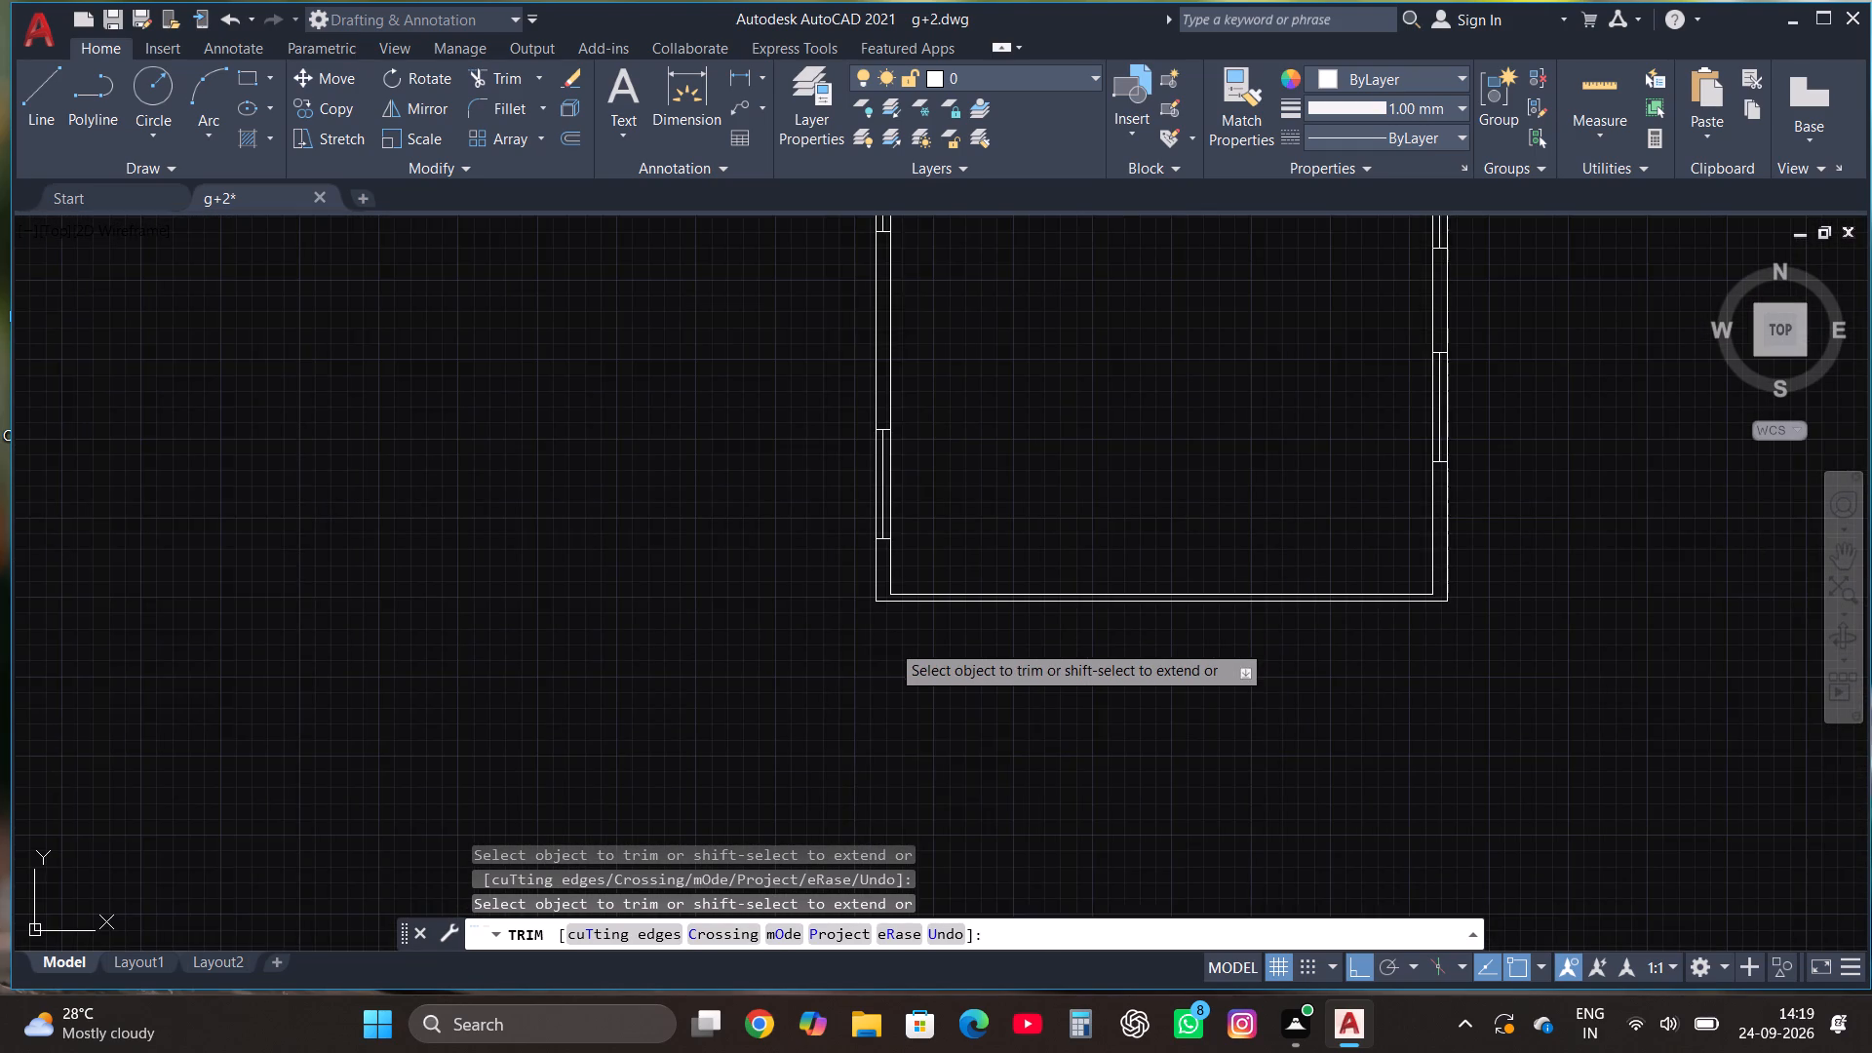
key("Escape")
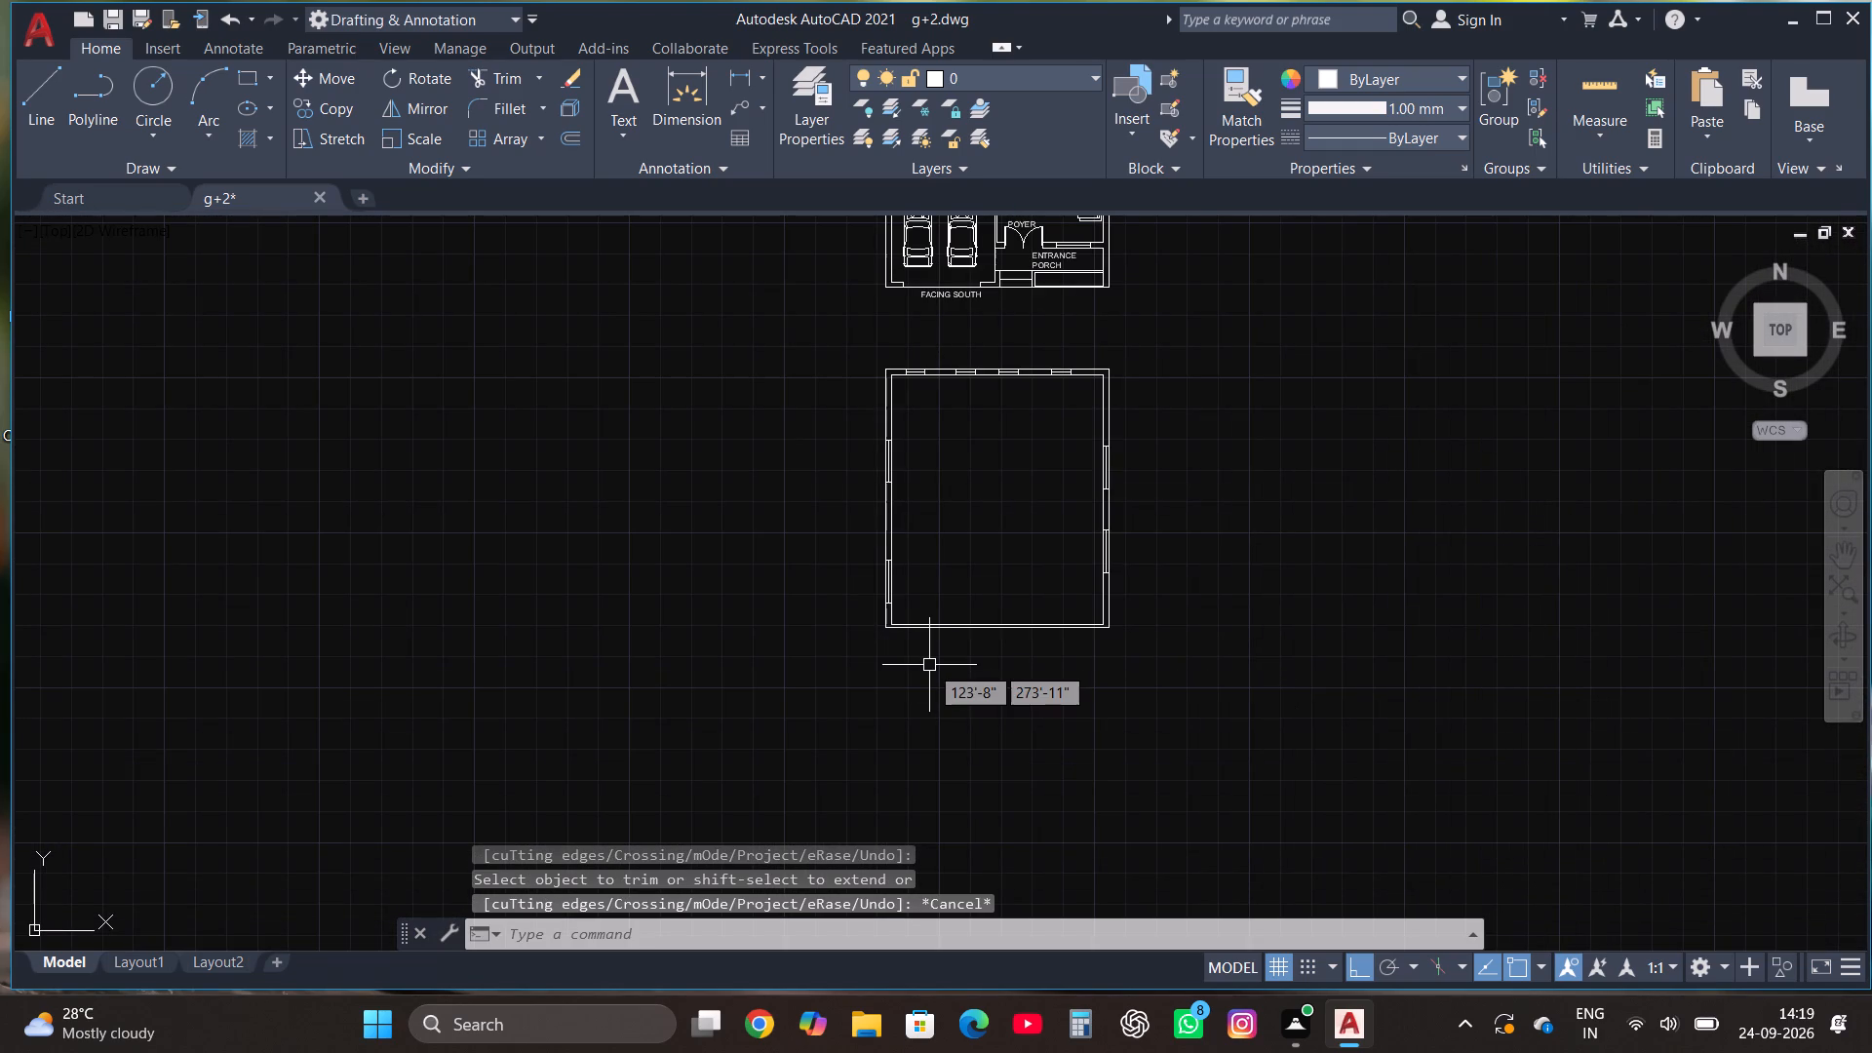
Draw a vertical partition line between the middle two north windows, running south into the shell, and trim it at the wall's inner face.
scroll(1099, 508, "down", 1)
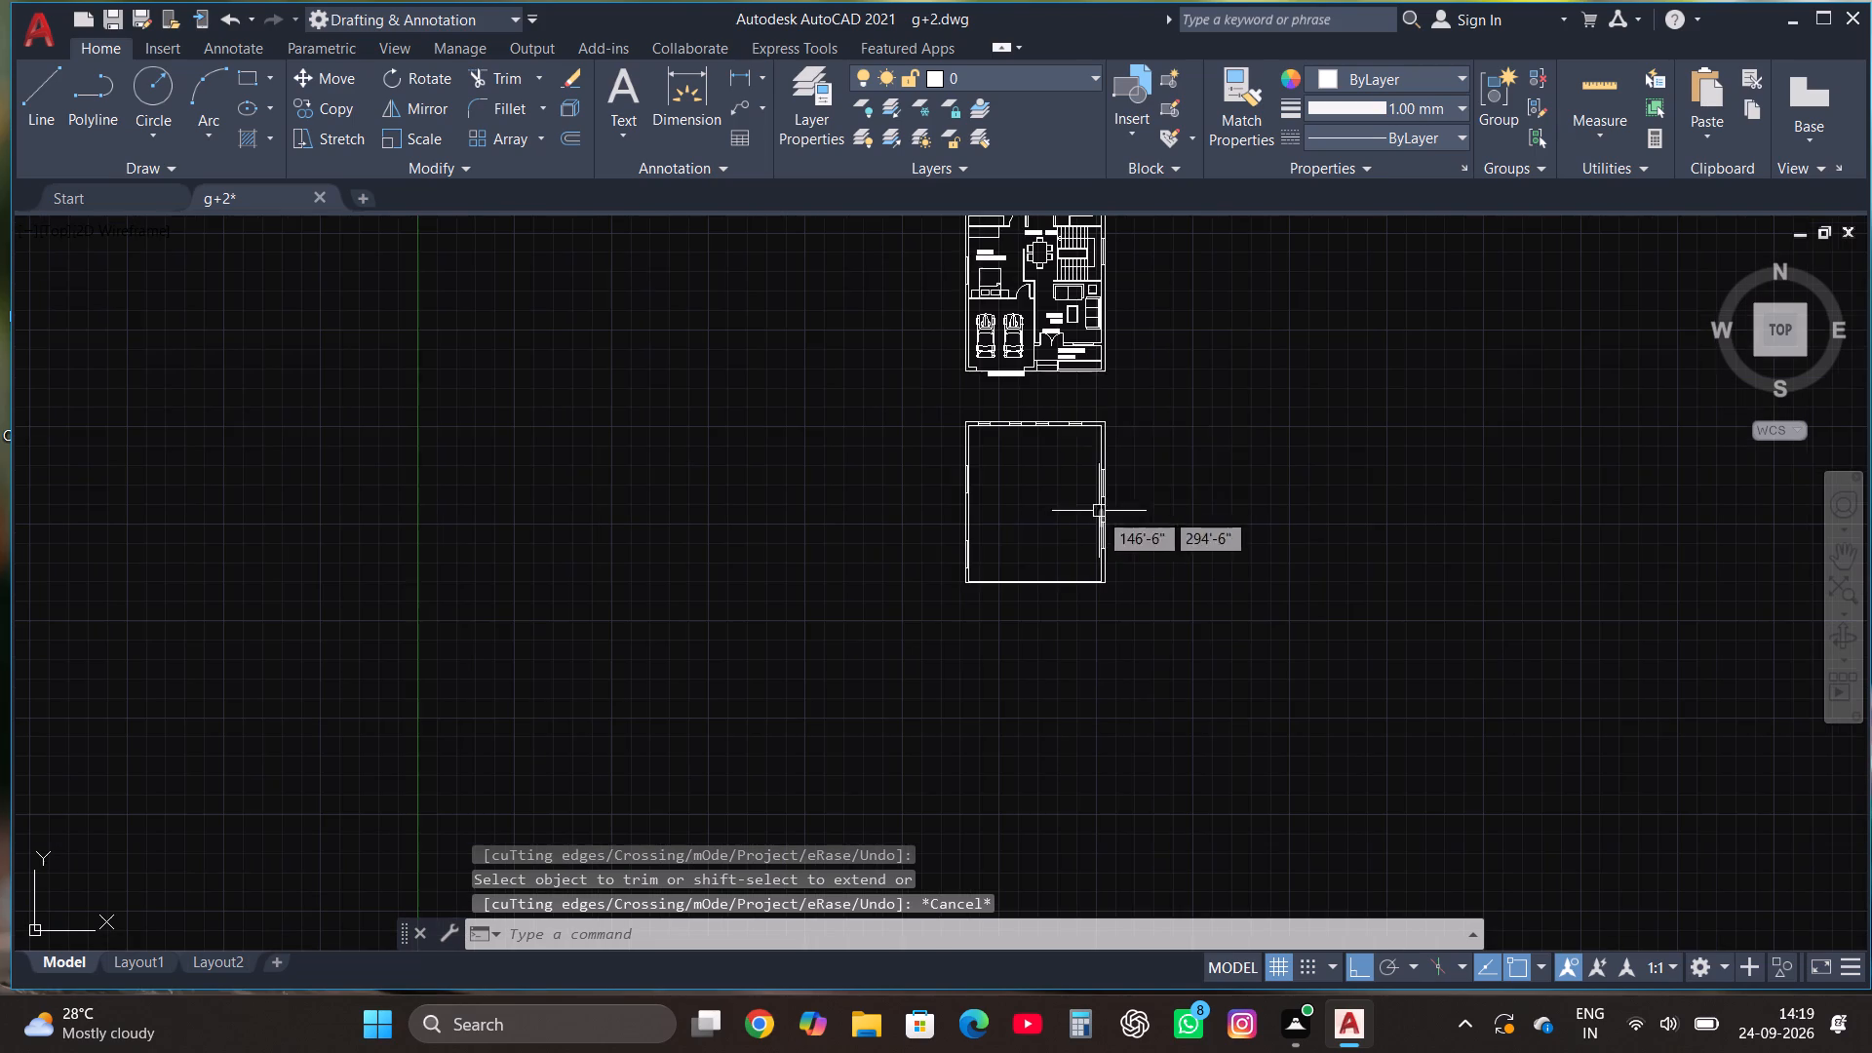
scroll(1049, 635, "down", 1)
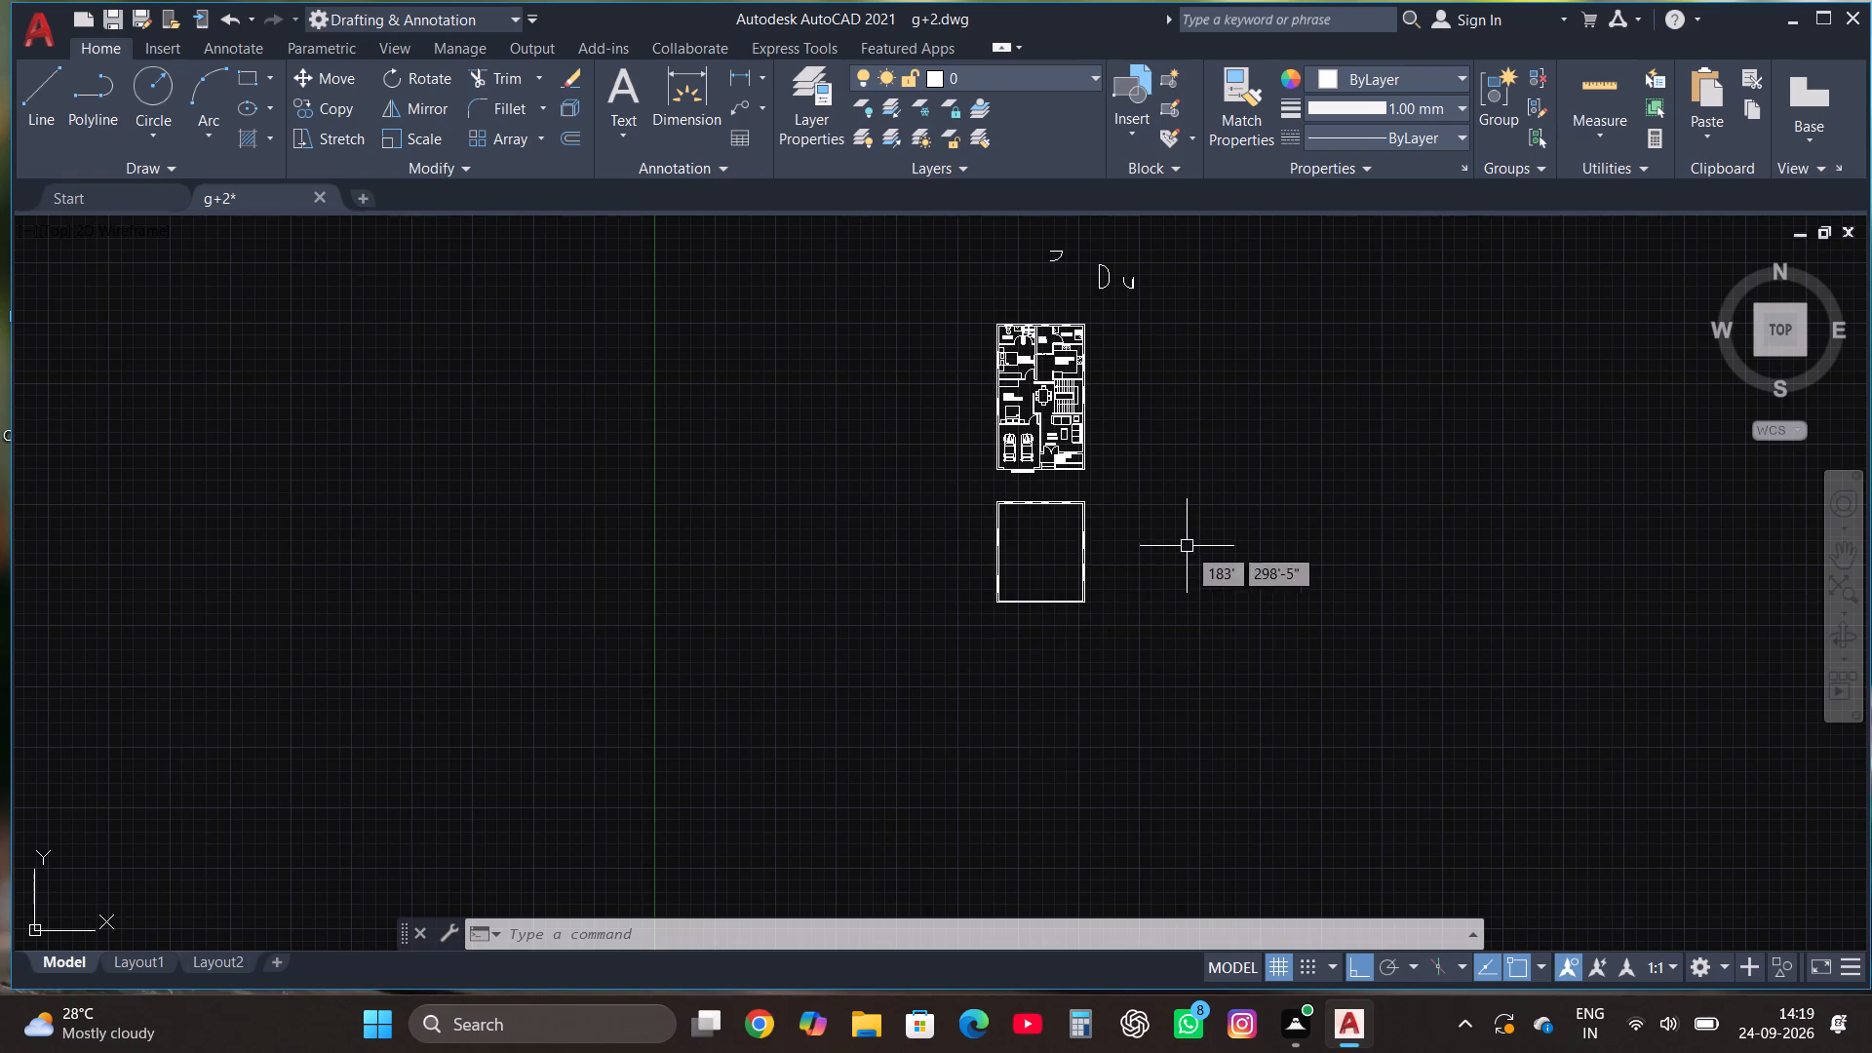
scroll(1067, 513, "up", 2)
scroll(1218, 505, "up", 1)
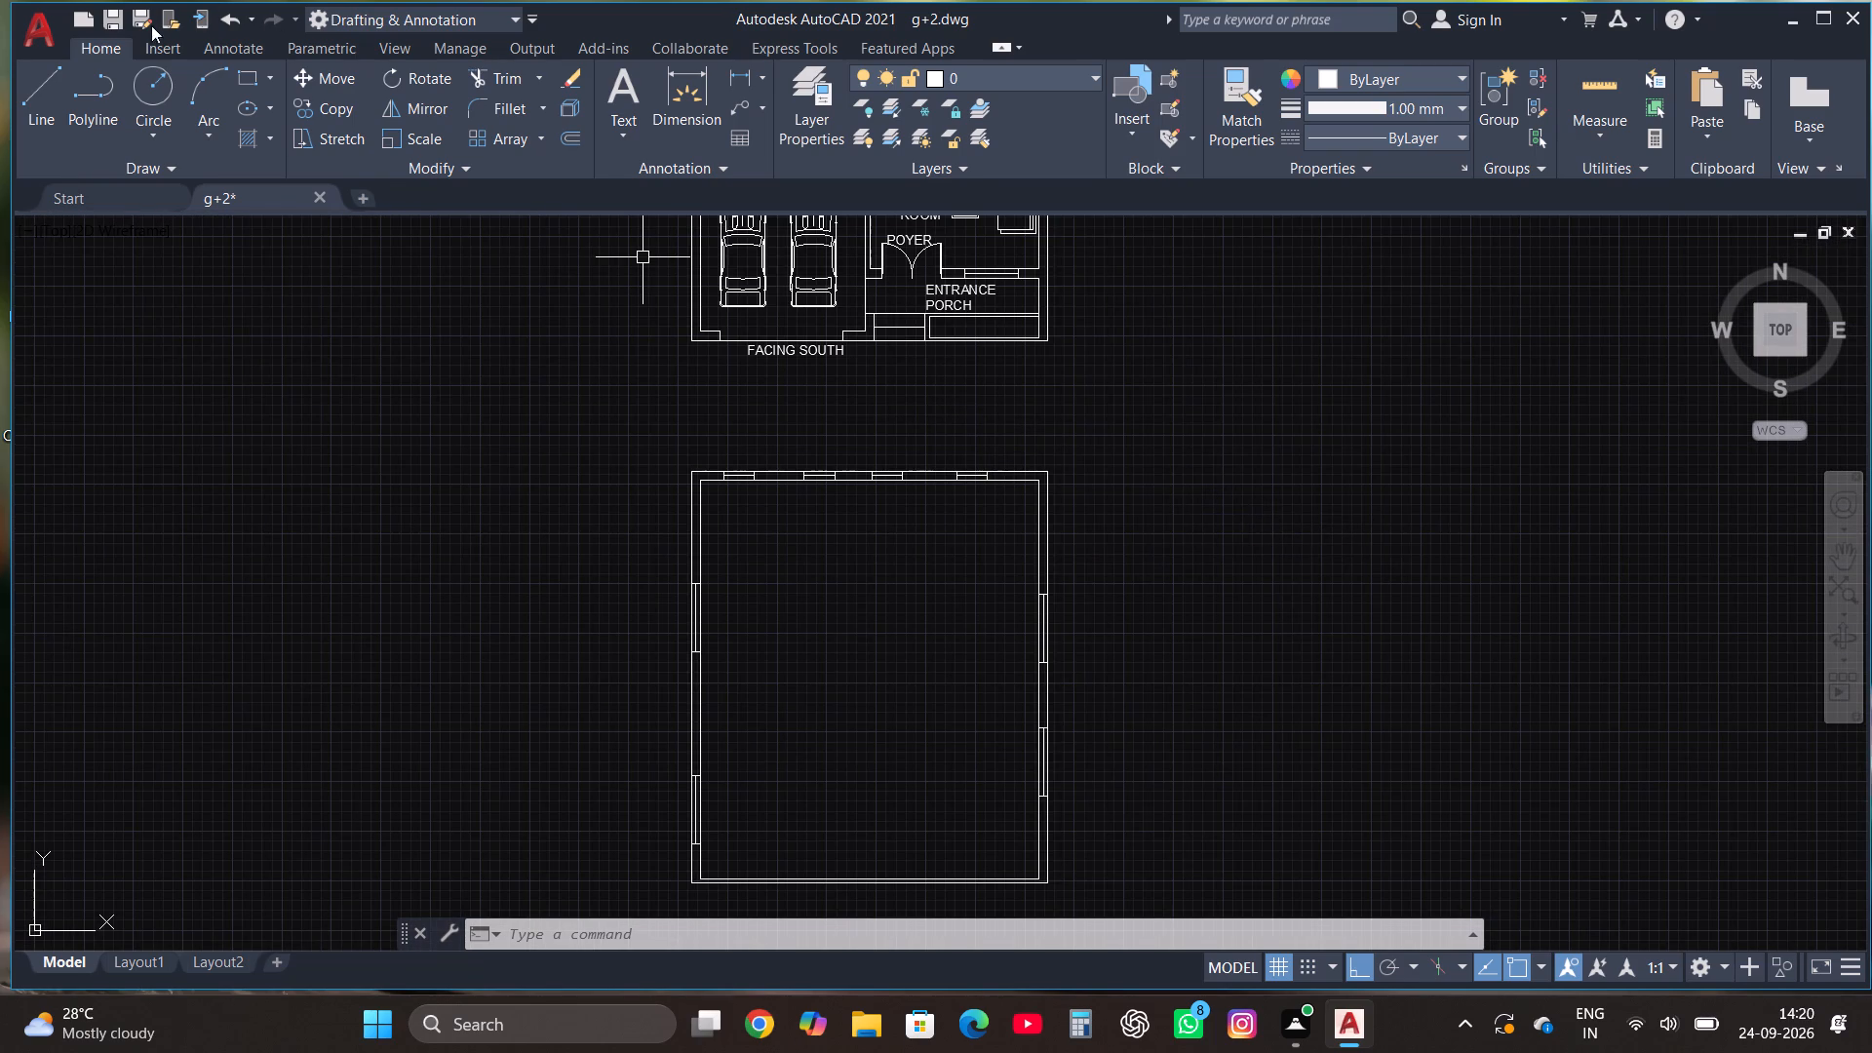
left_click(39, 96)
scroll(828, 667, "down", 1)
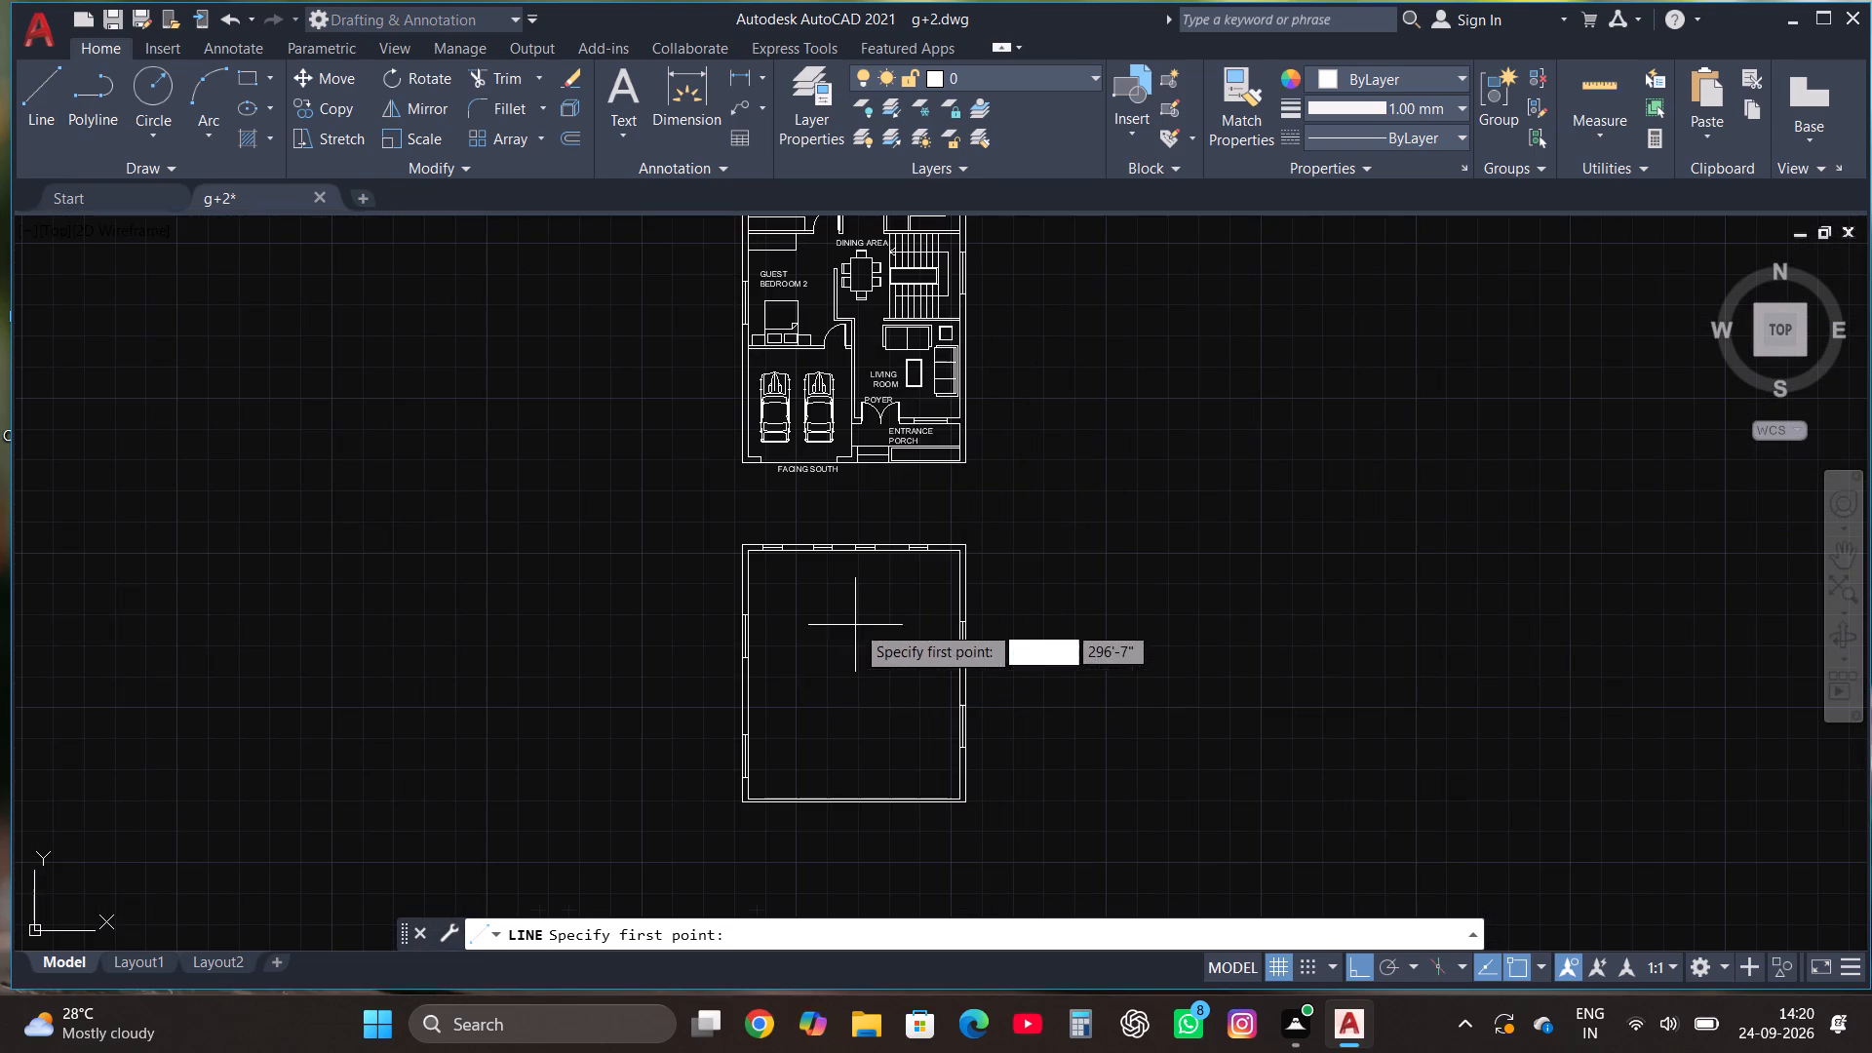
scroll(855, 585, "down", 1)
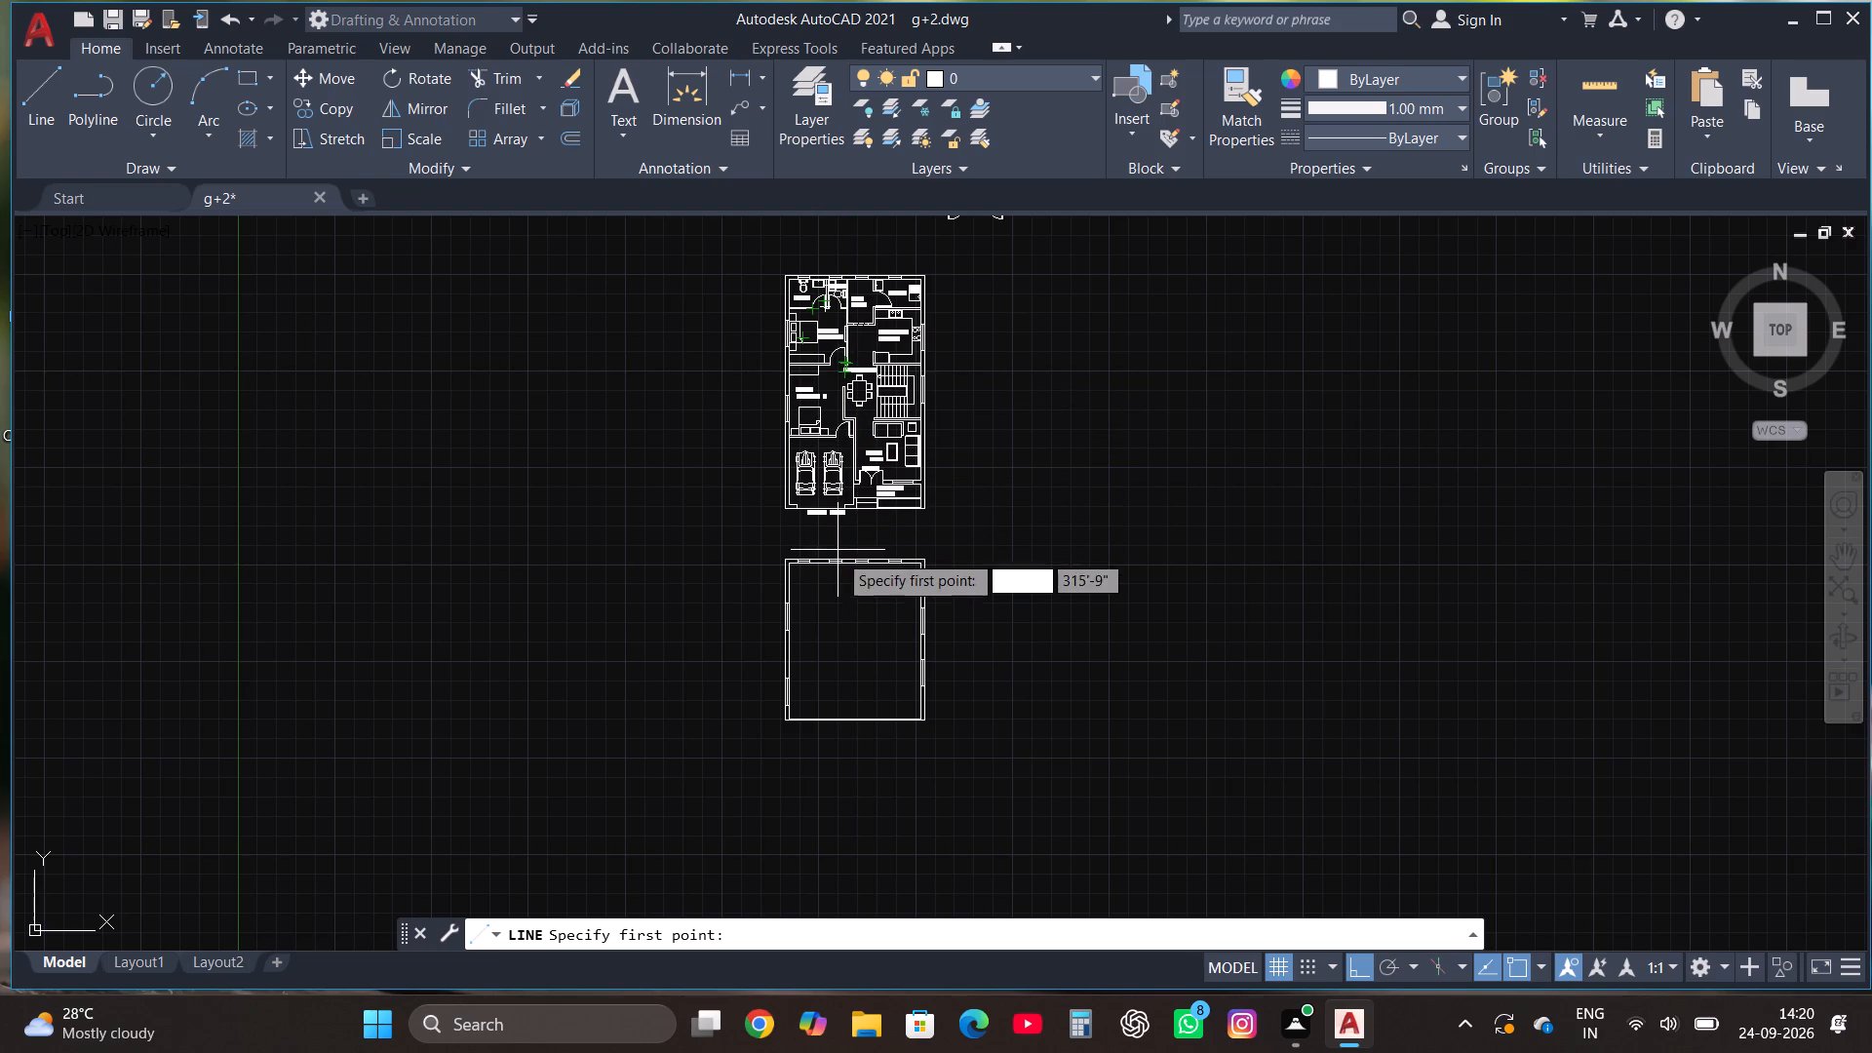
left_click(843, 585)
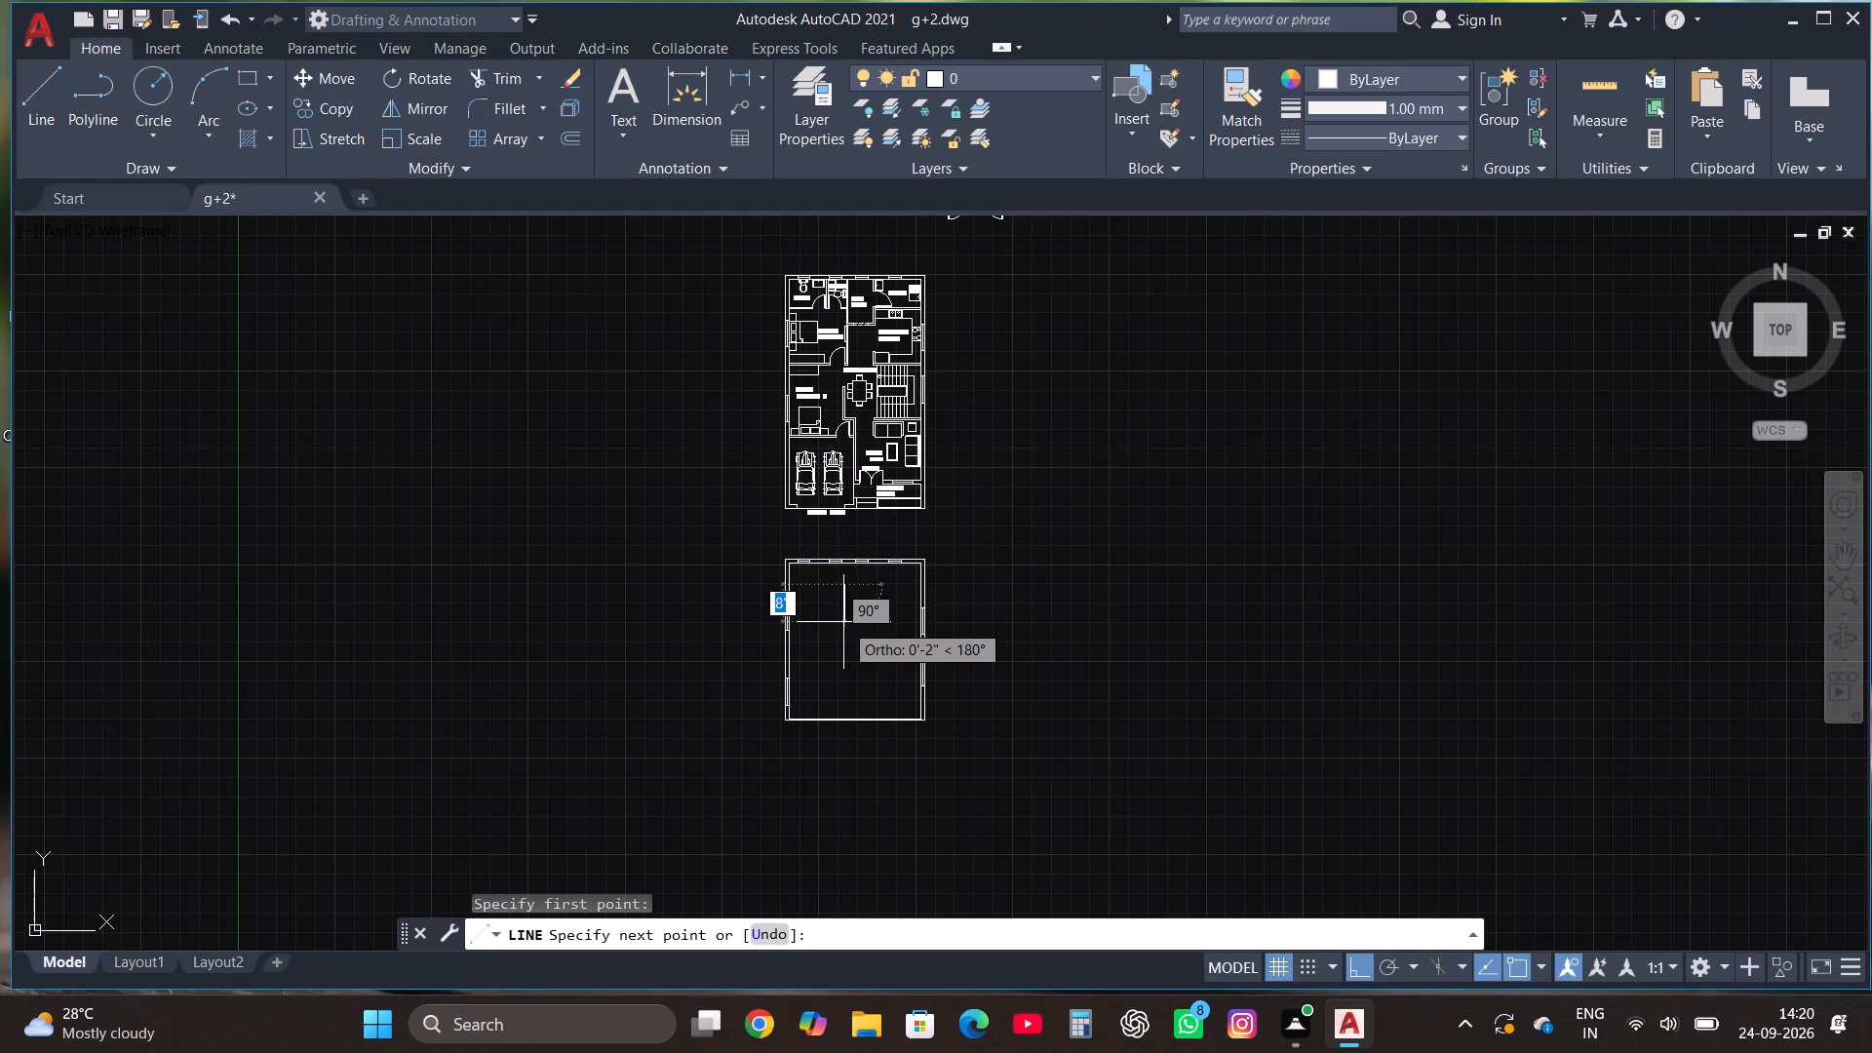
scroll(843, 622, "up", 2)
left_click(847, 648)
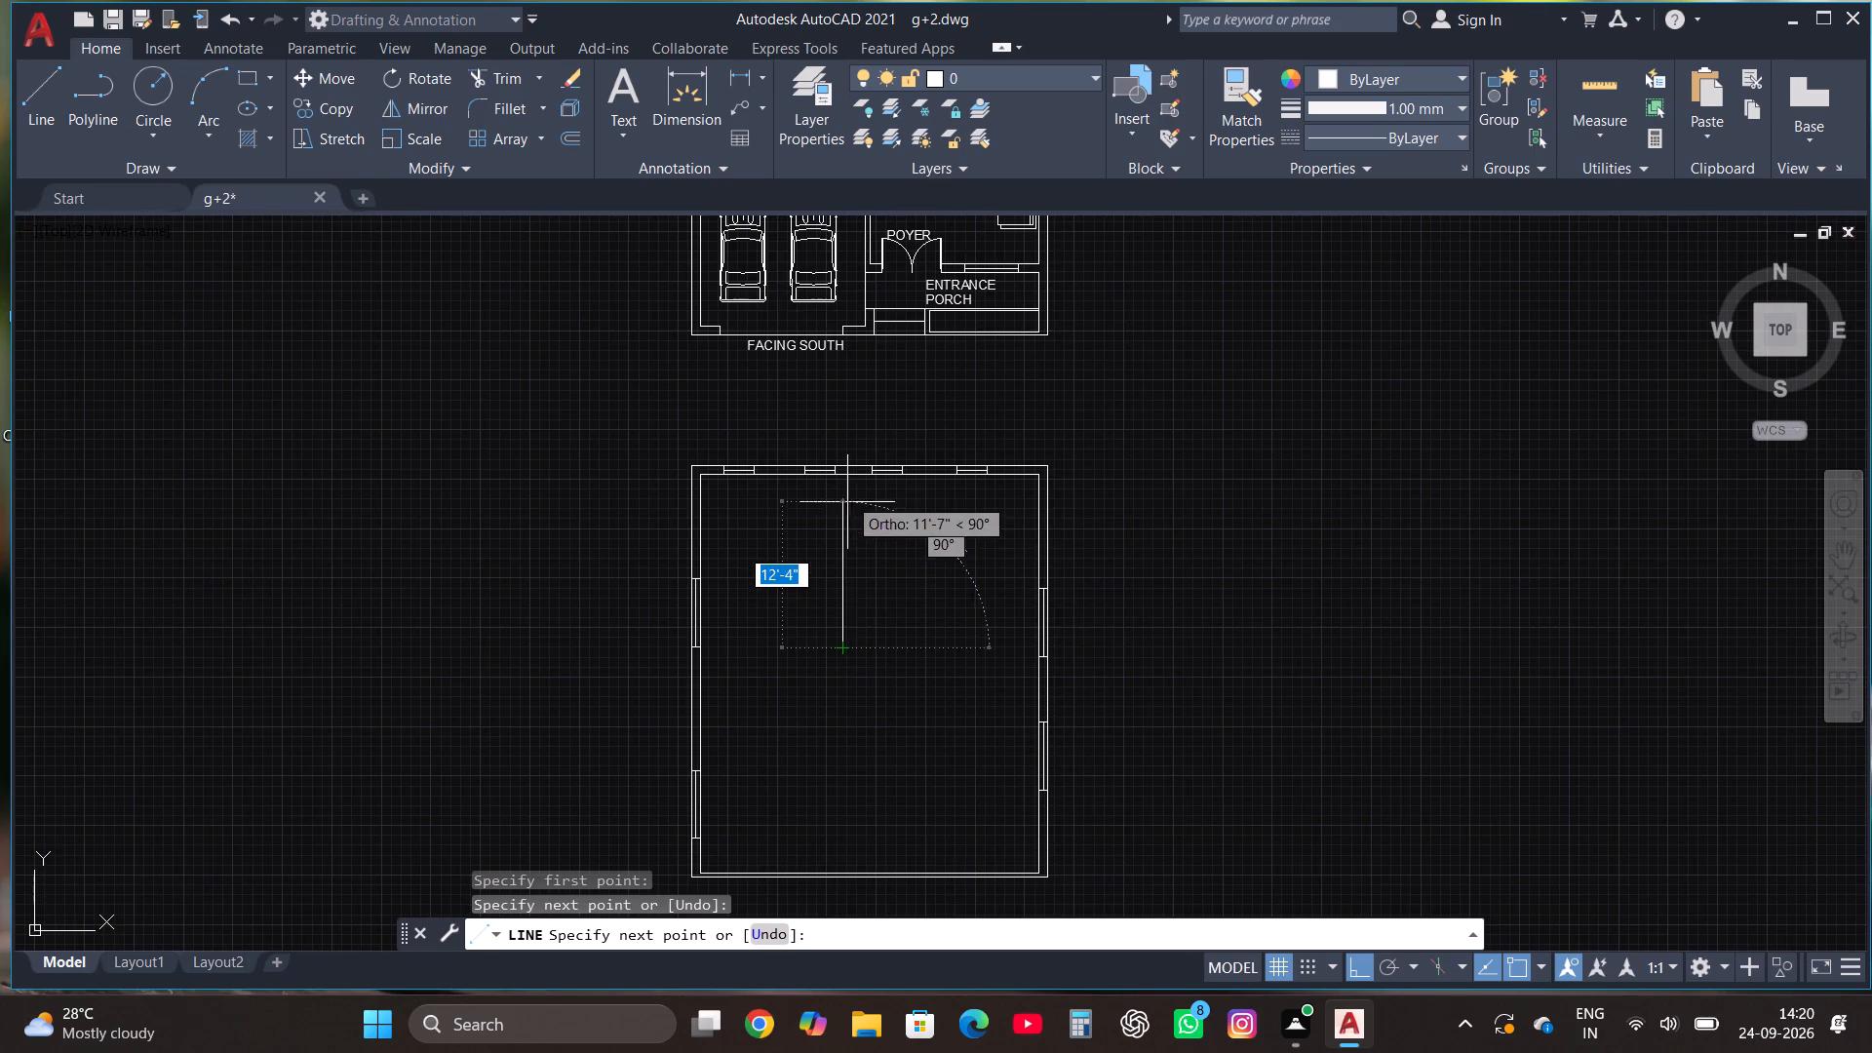
scroll(846, 470, "up", 3)
left_click(843, 469)
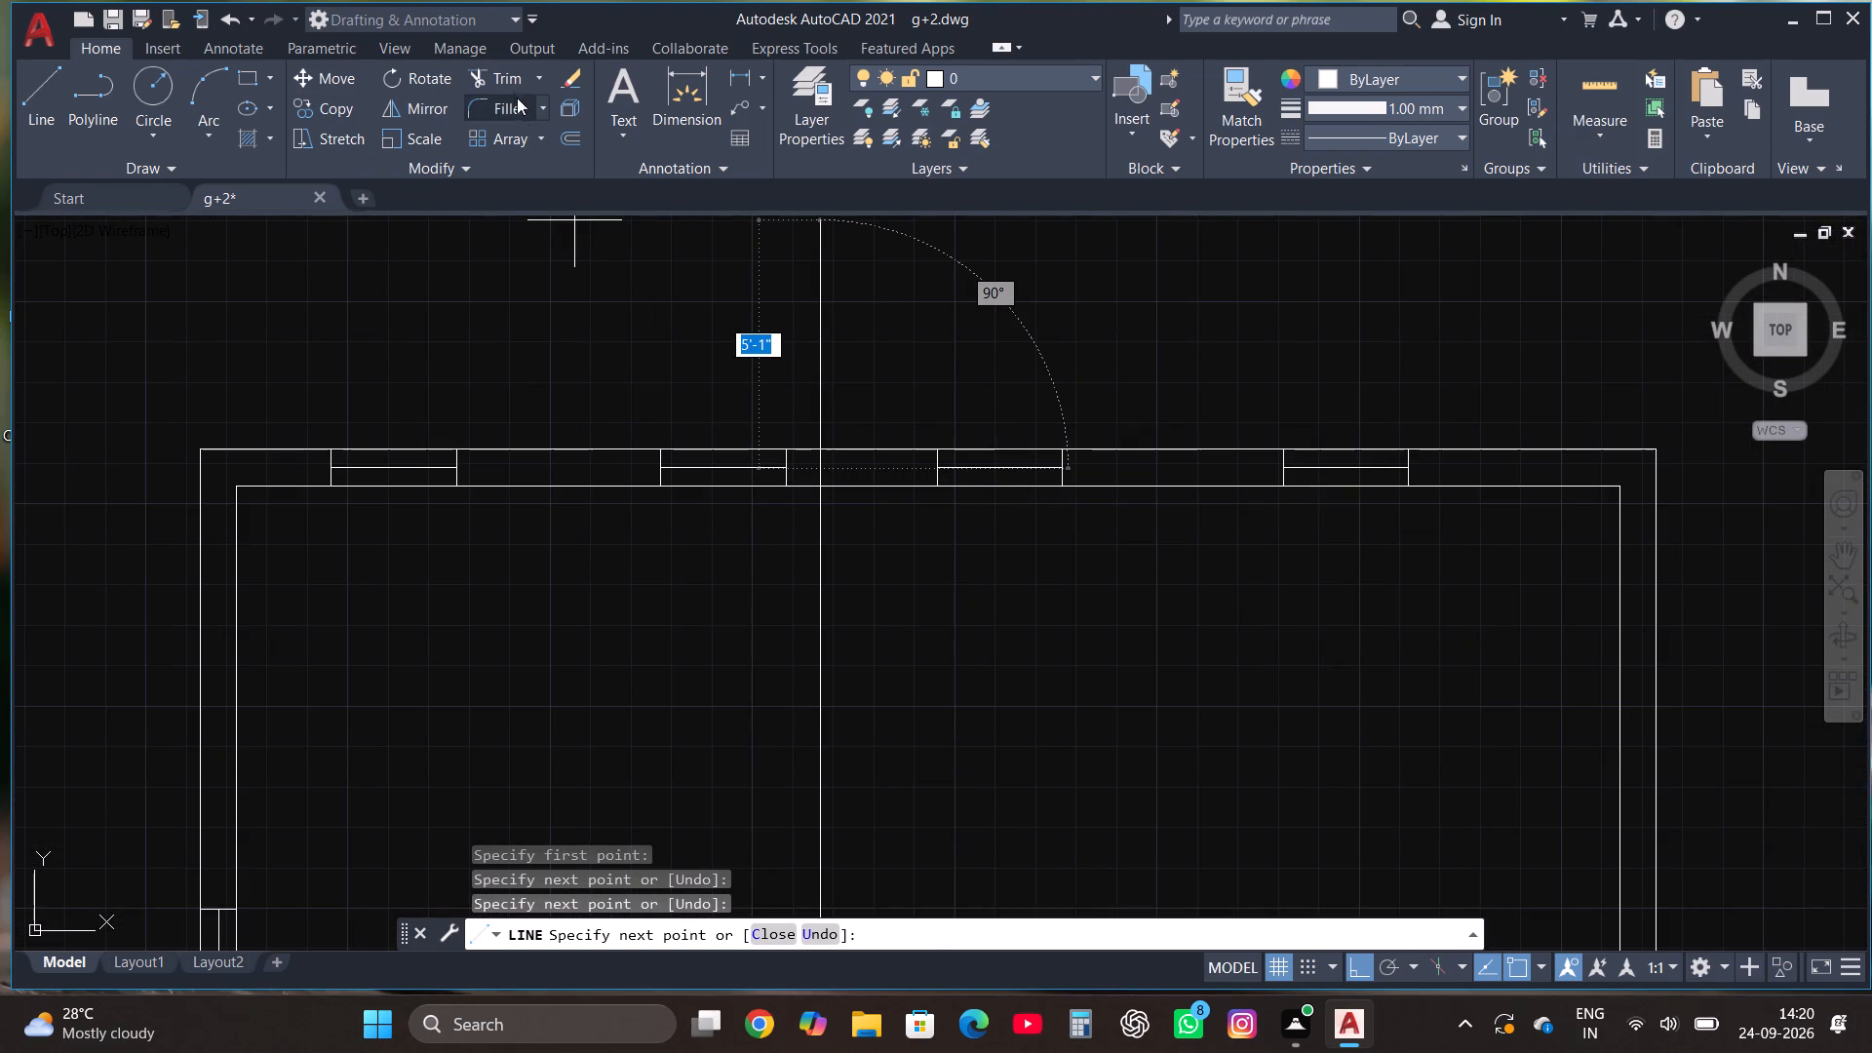
left_click(511, 84)
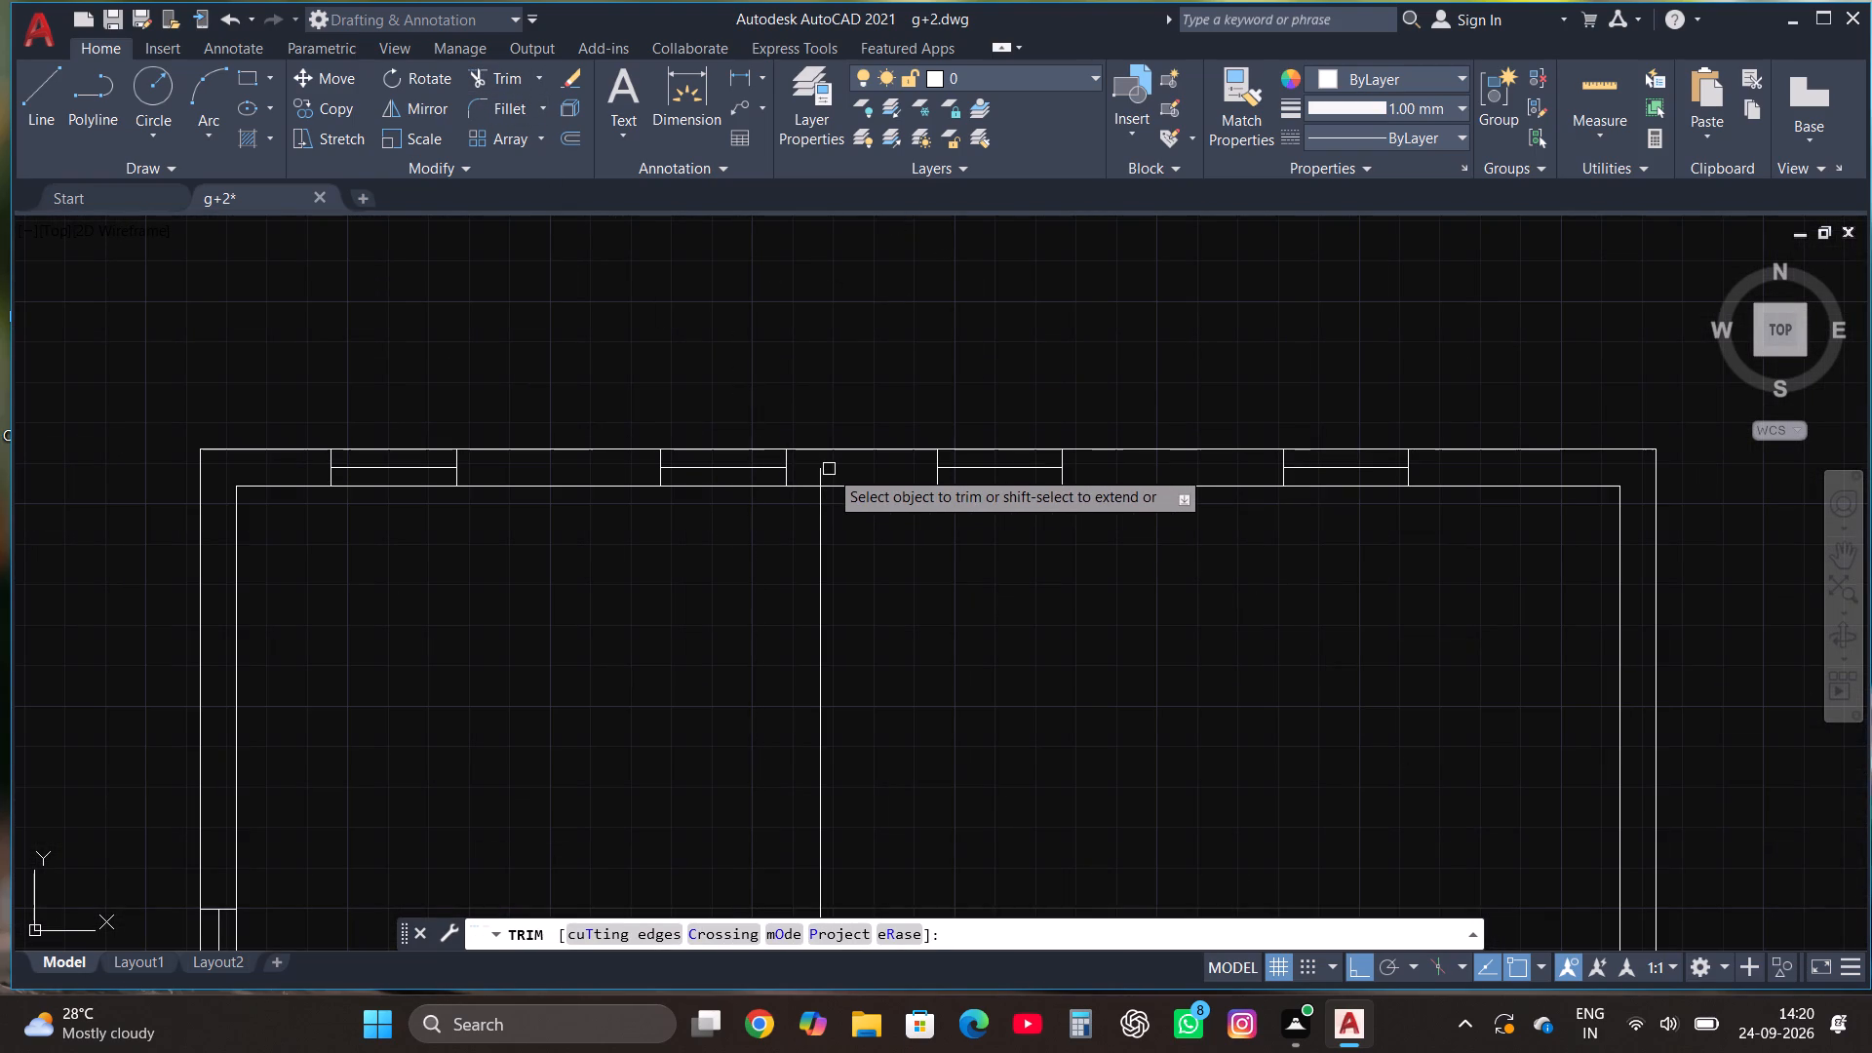
left_click(822, 470)
key("Escape")
Copy the vertical partition line between the middle two north windows 4.5" to the east to give the partition its thickness.
scroll(884, 370, "down", 2)
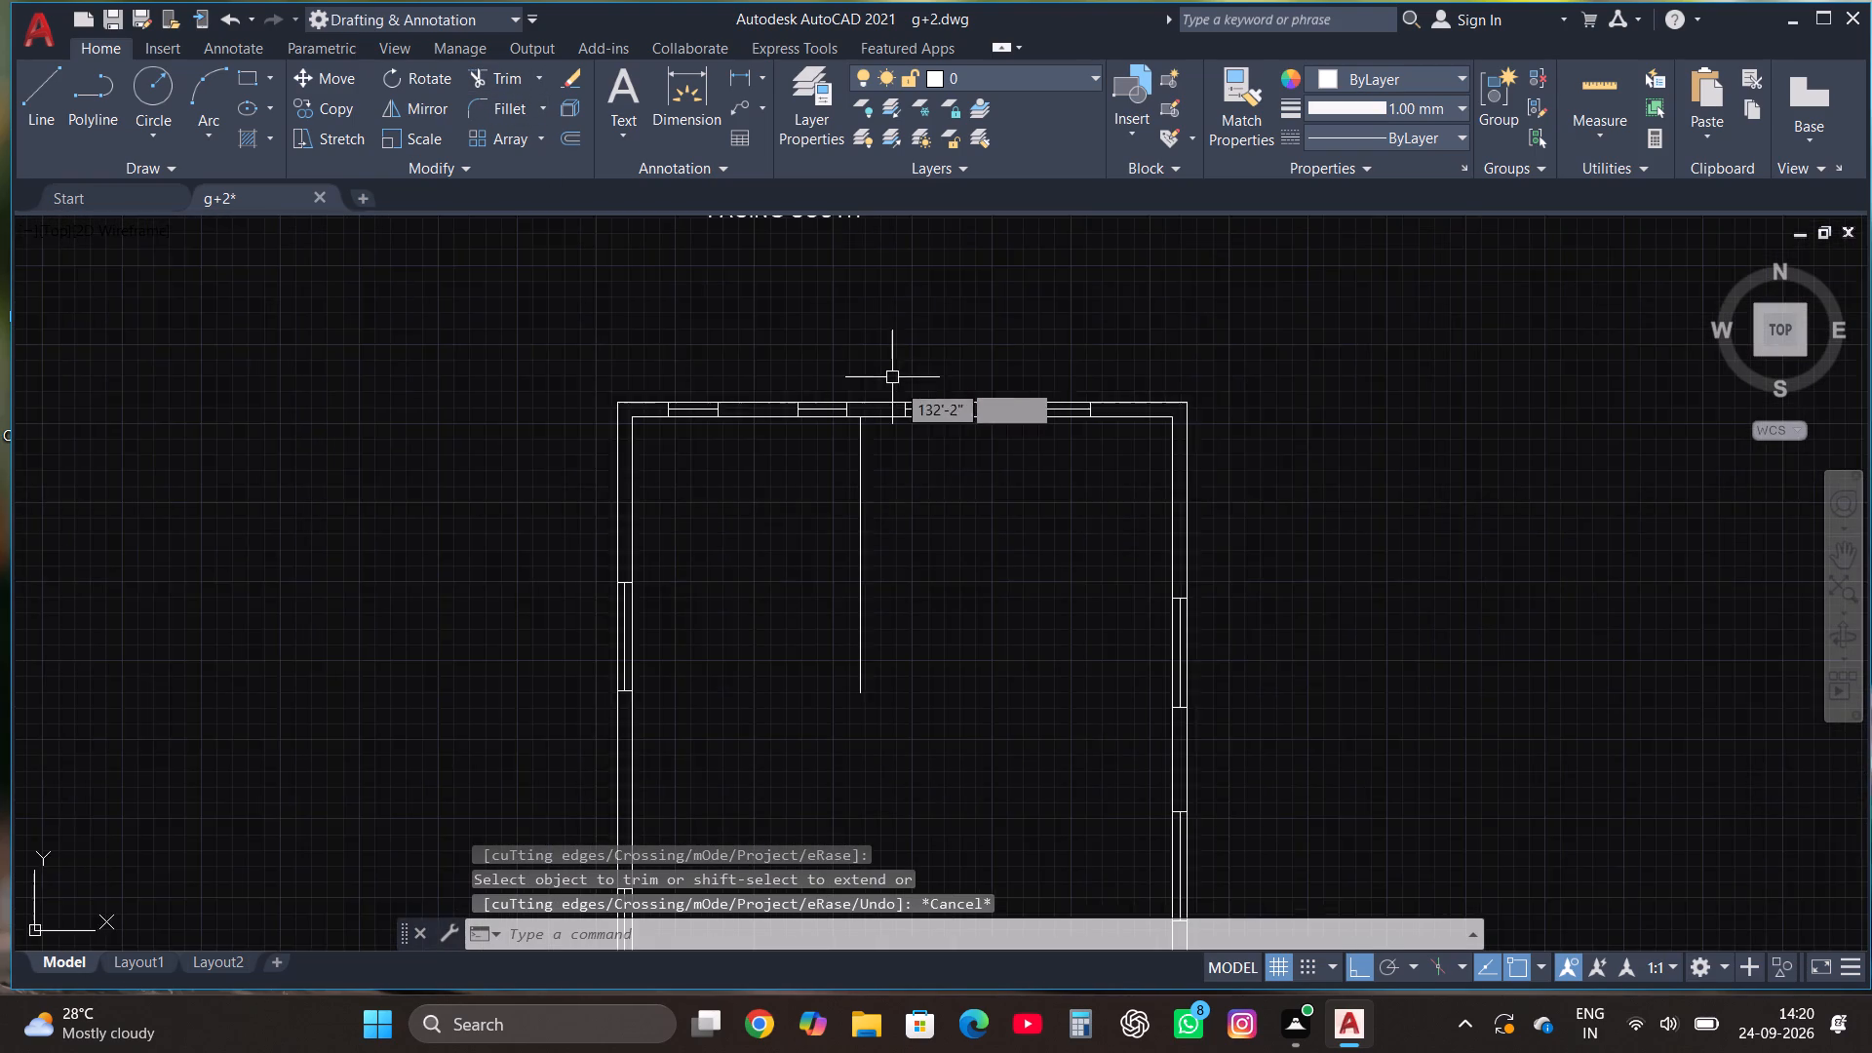
scroll(912, 402, "down", 1)
left_click(912, 520)
left_click(860, 490)
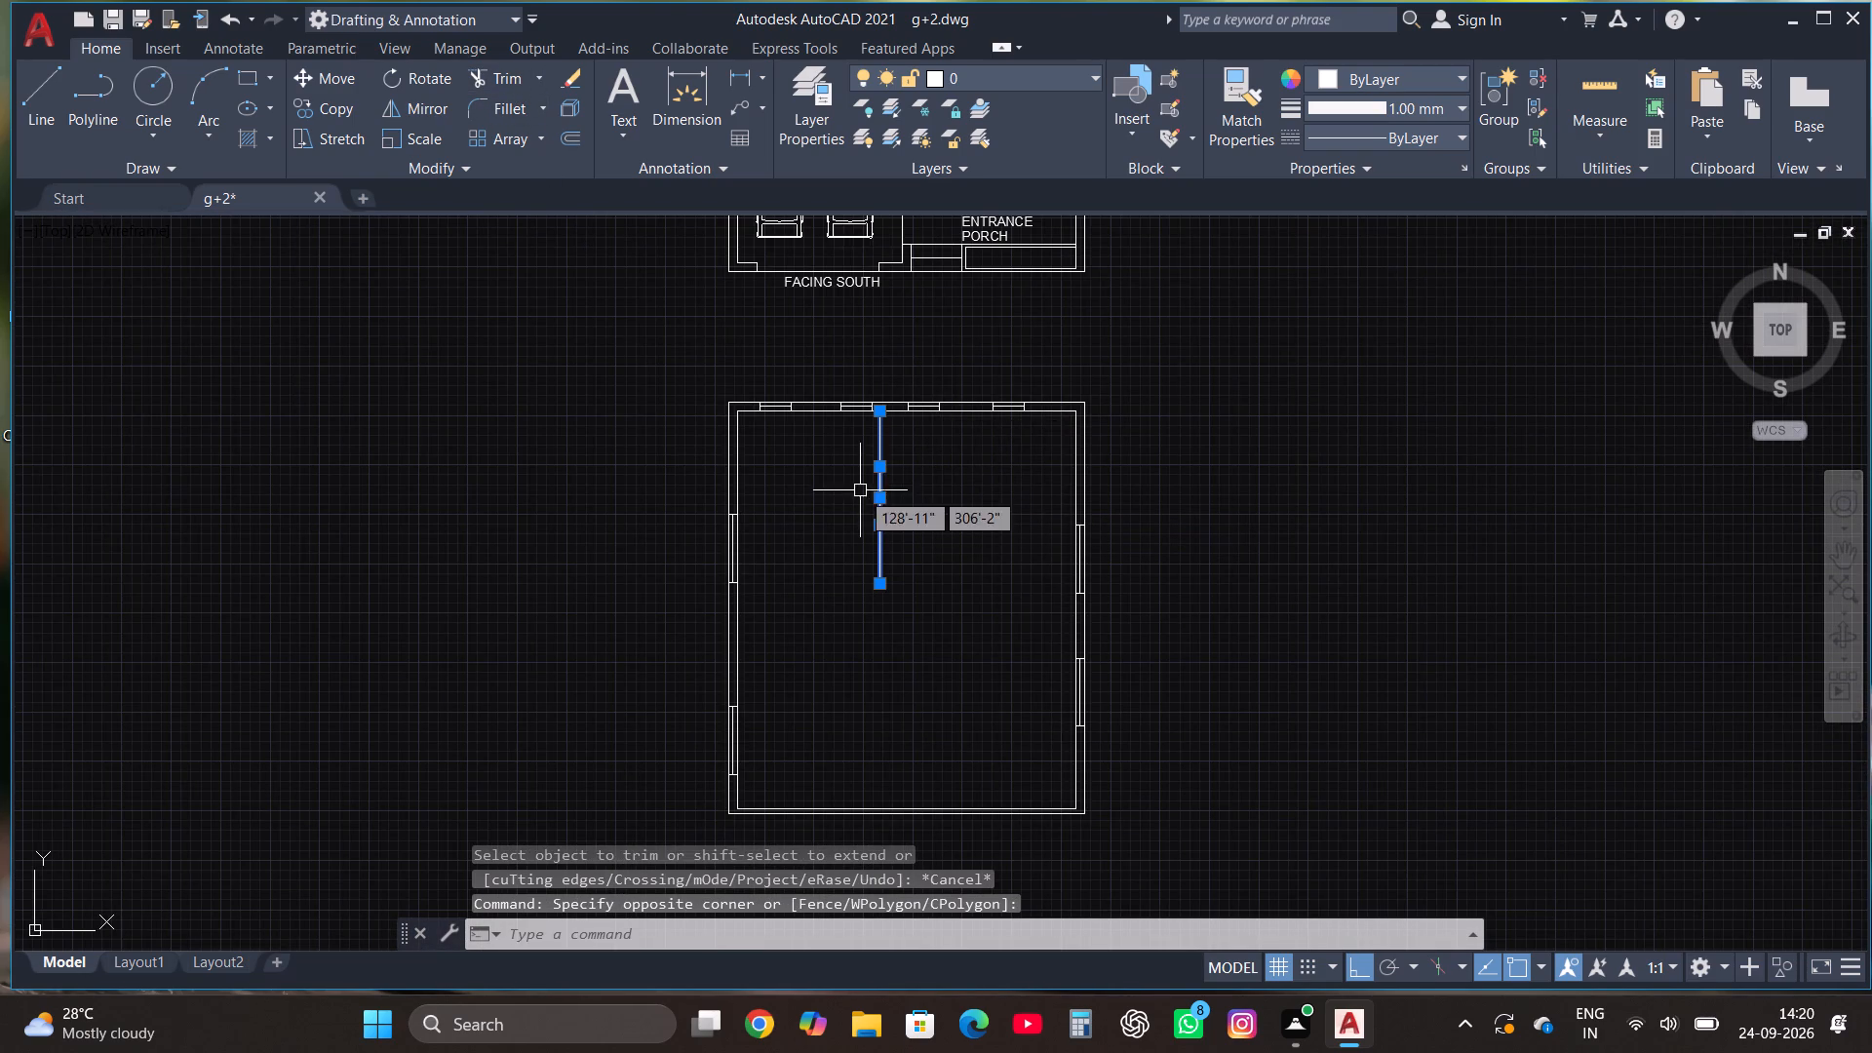
left_click(345, 106)
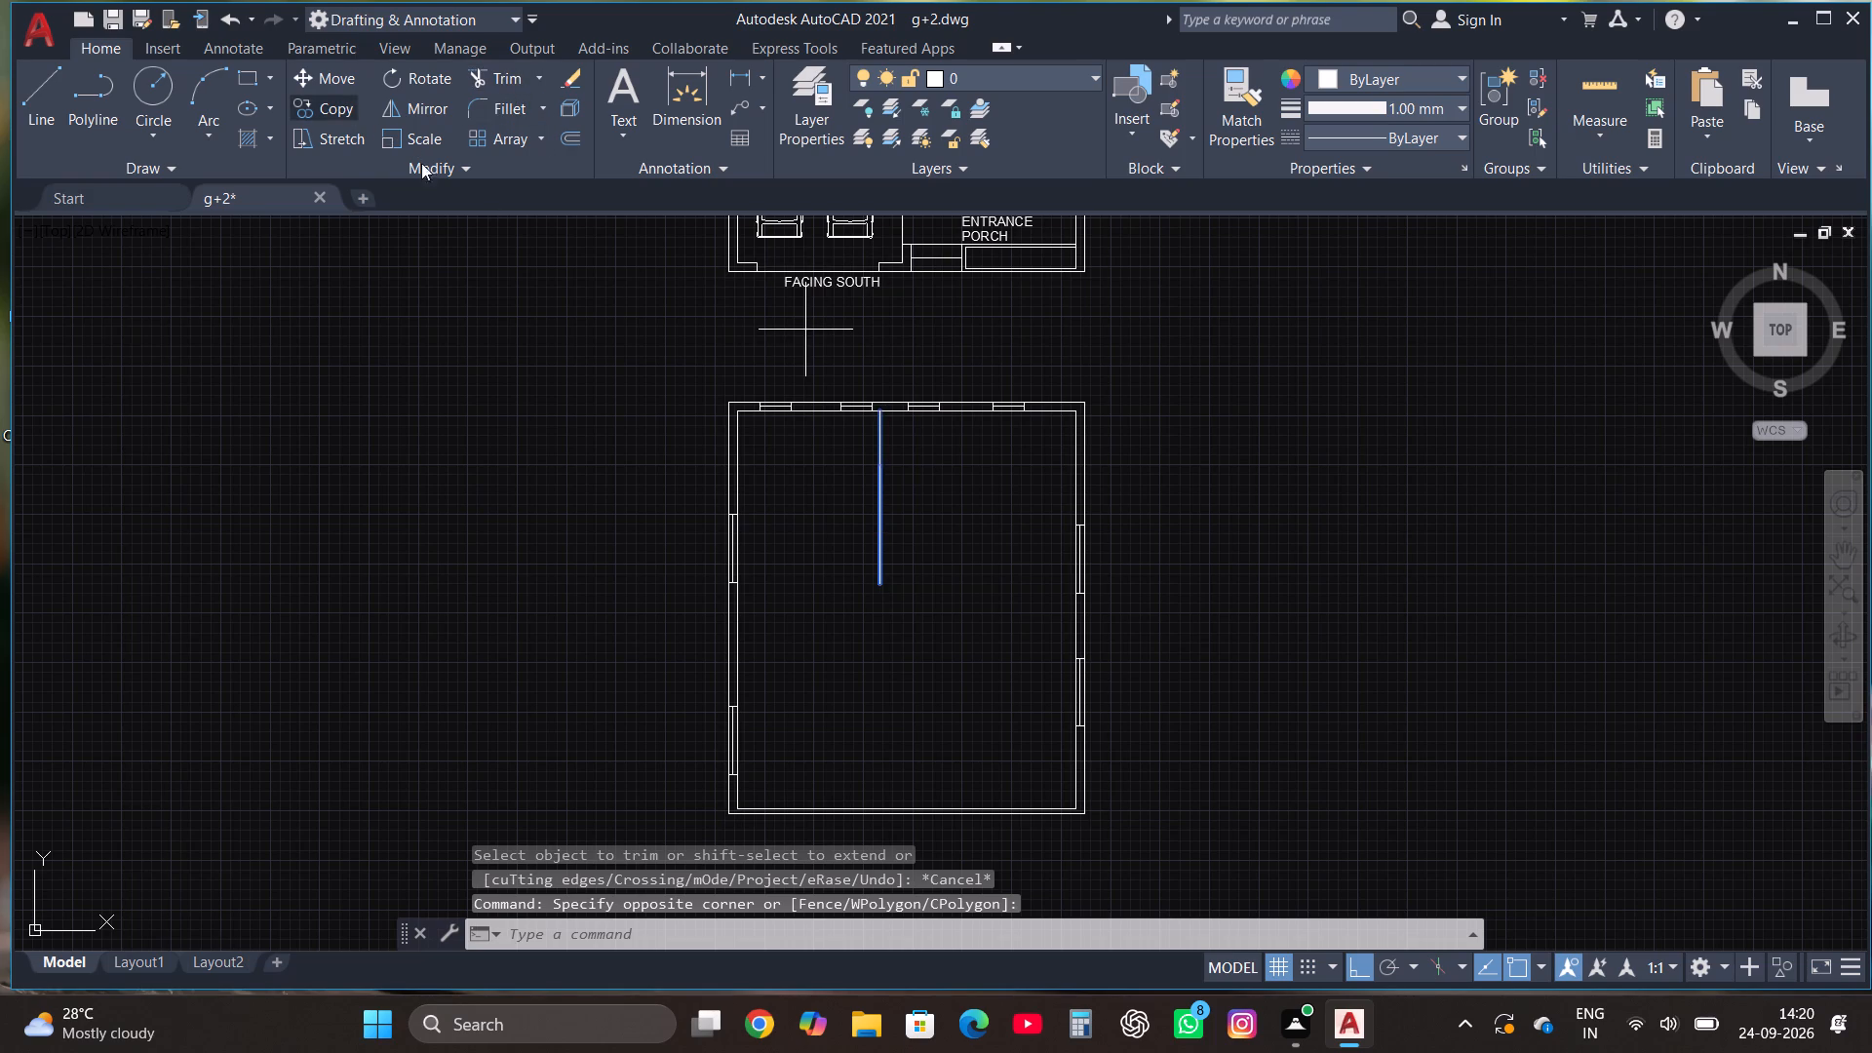
left_click(878, 505)
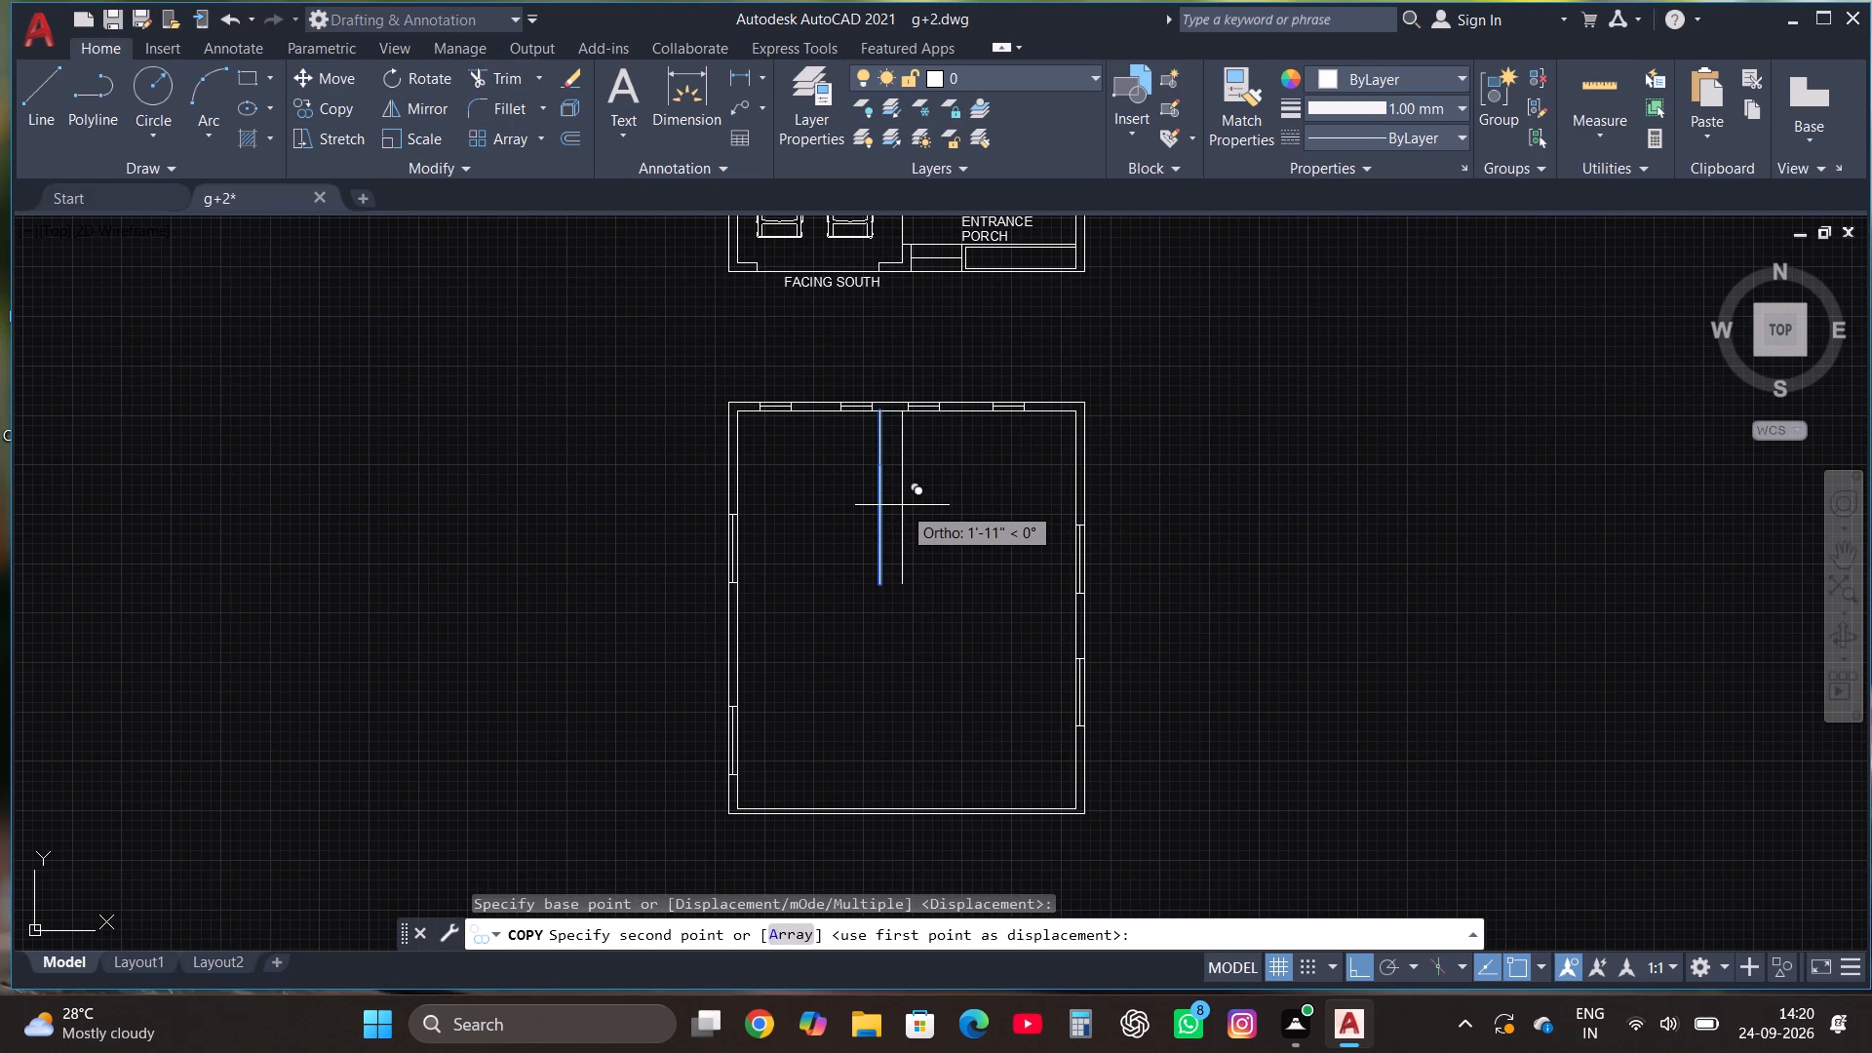
type("4.5\"")
key("Return")
key("Escape")
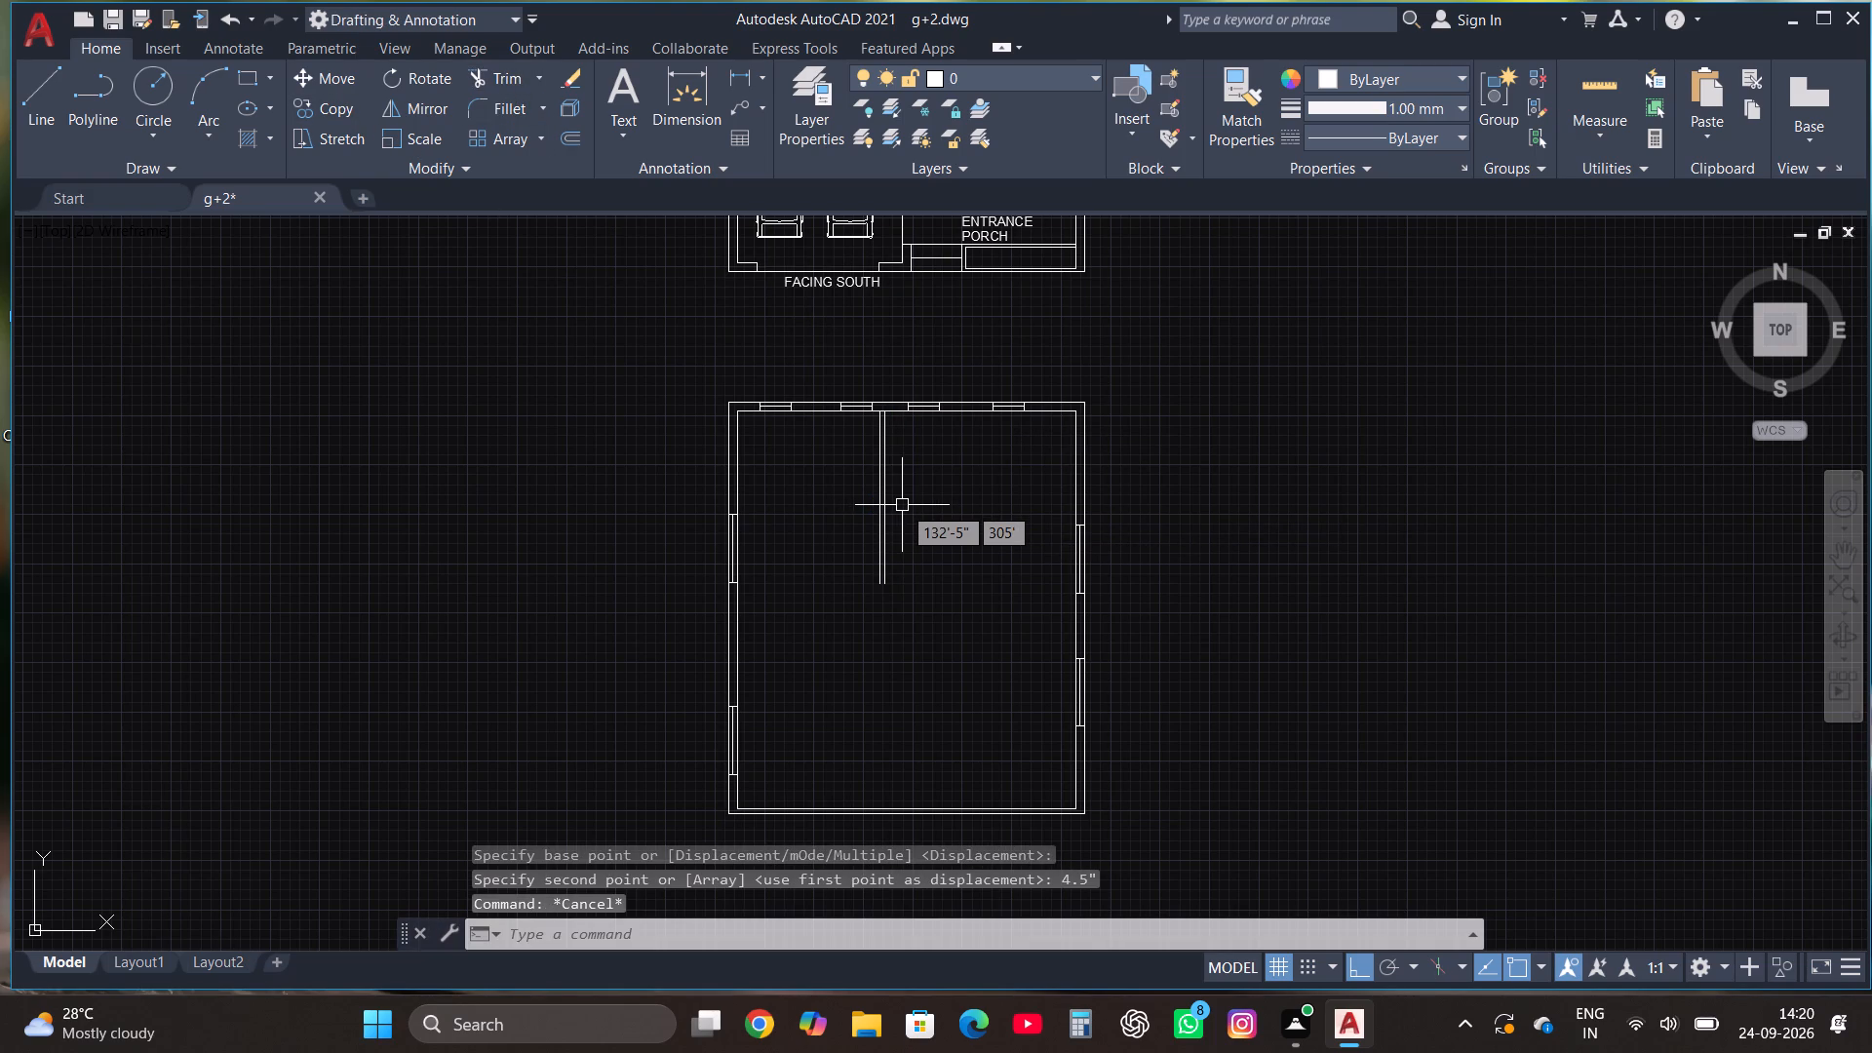
Draw a second vertical partition line between the third and fourth north windows, from inside the north wall's thickness south into the shell.
scroll(904, 518, "down", 1)
scroll(898, 498, "up", 1)
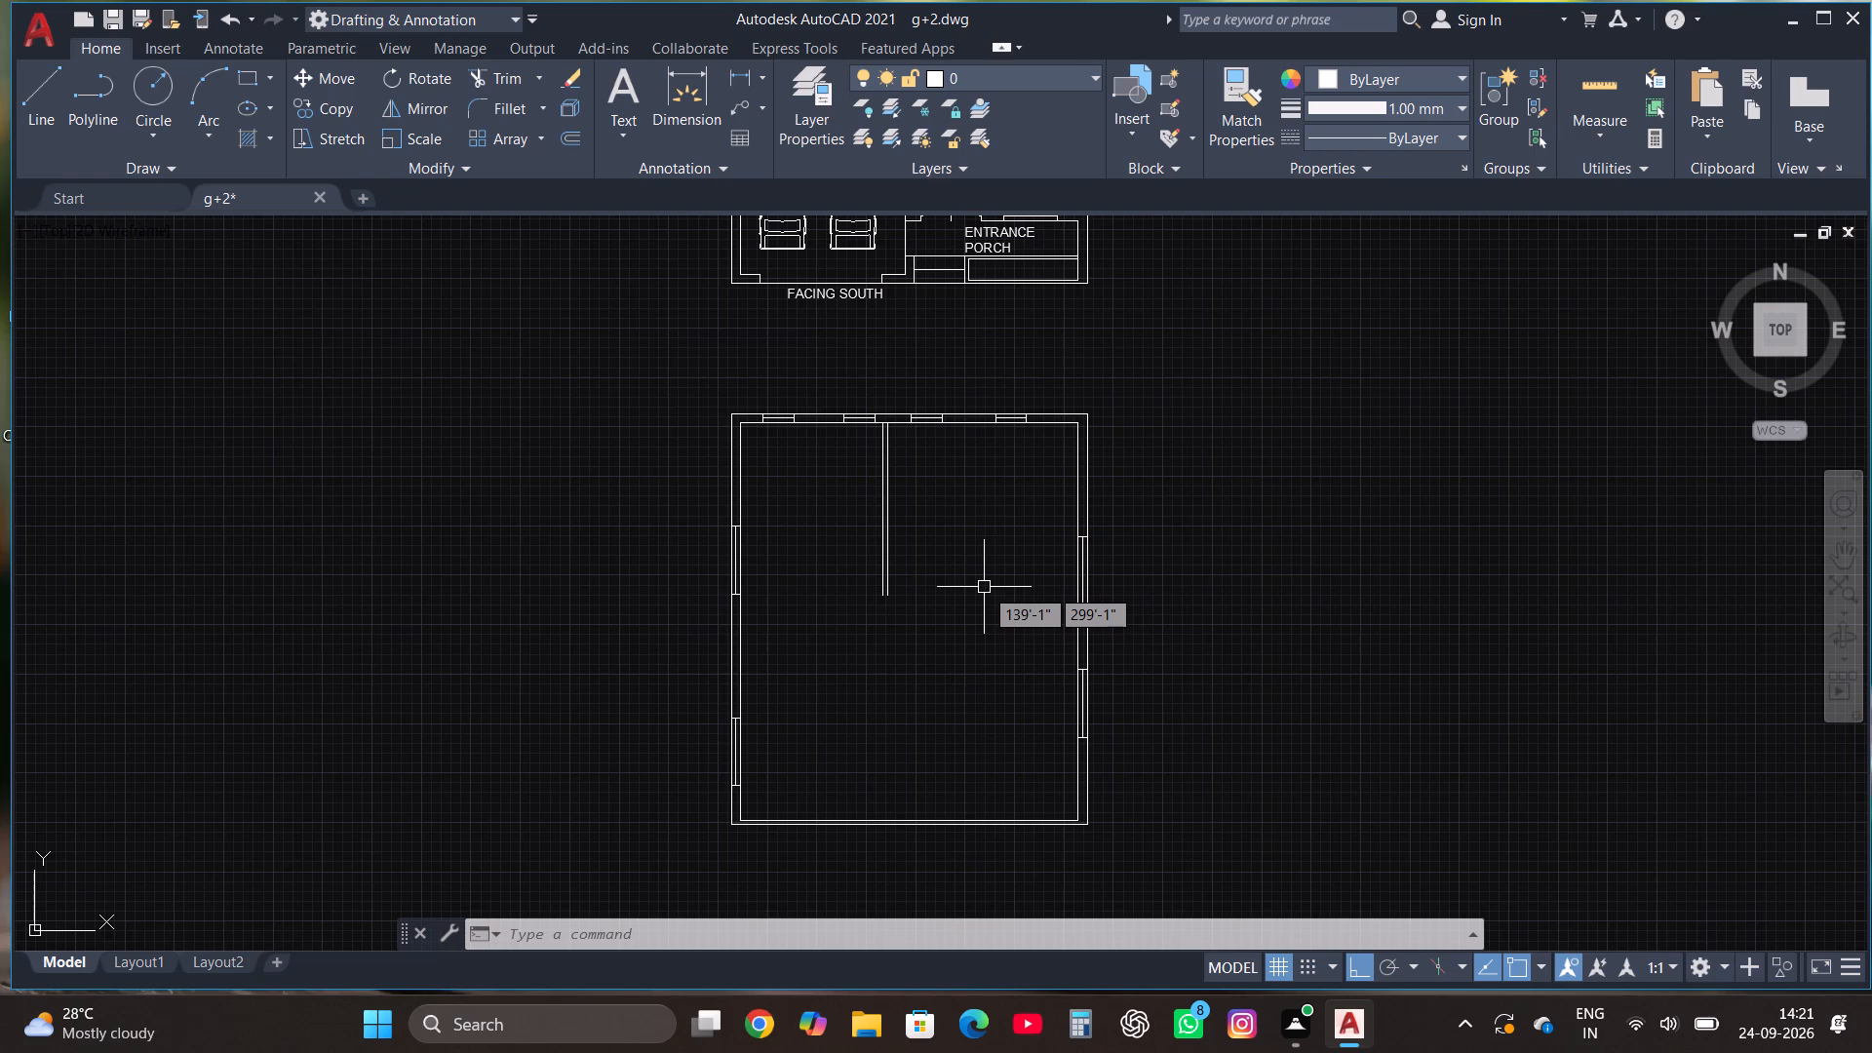
scroll(984, 611, "down", 1)
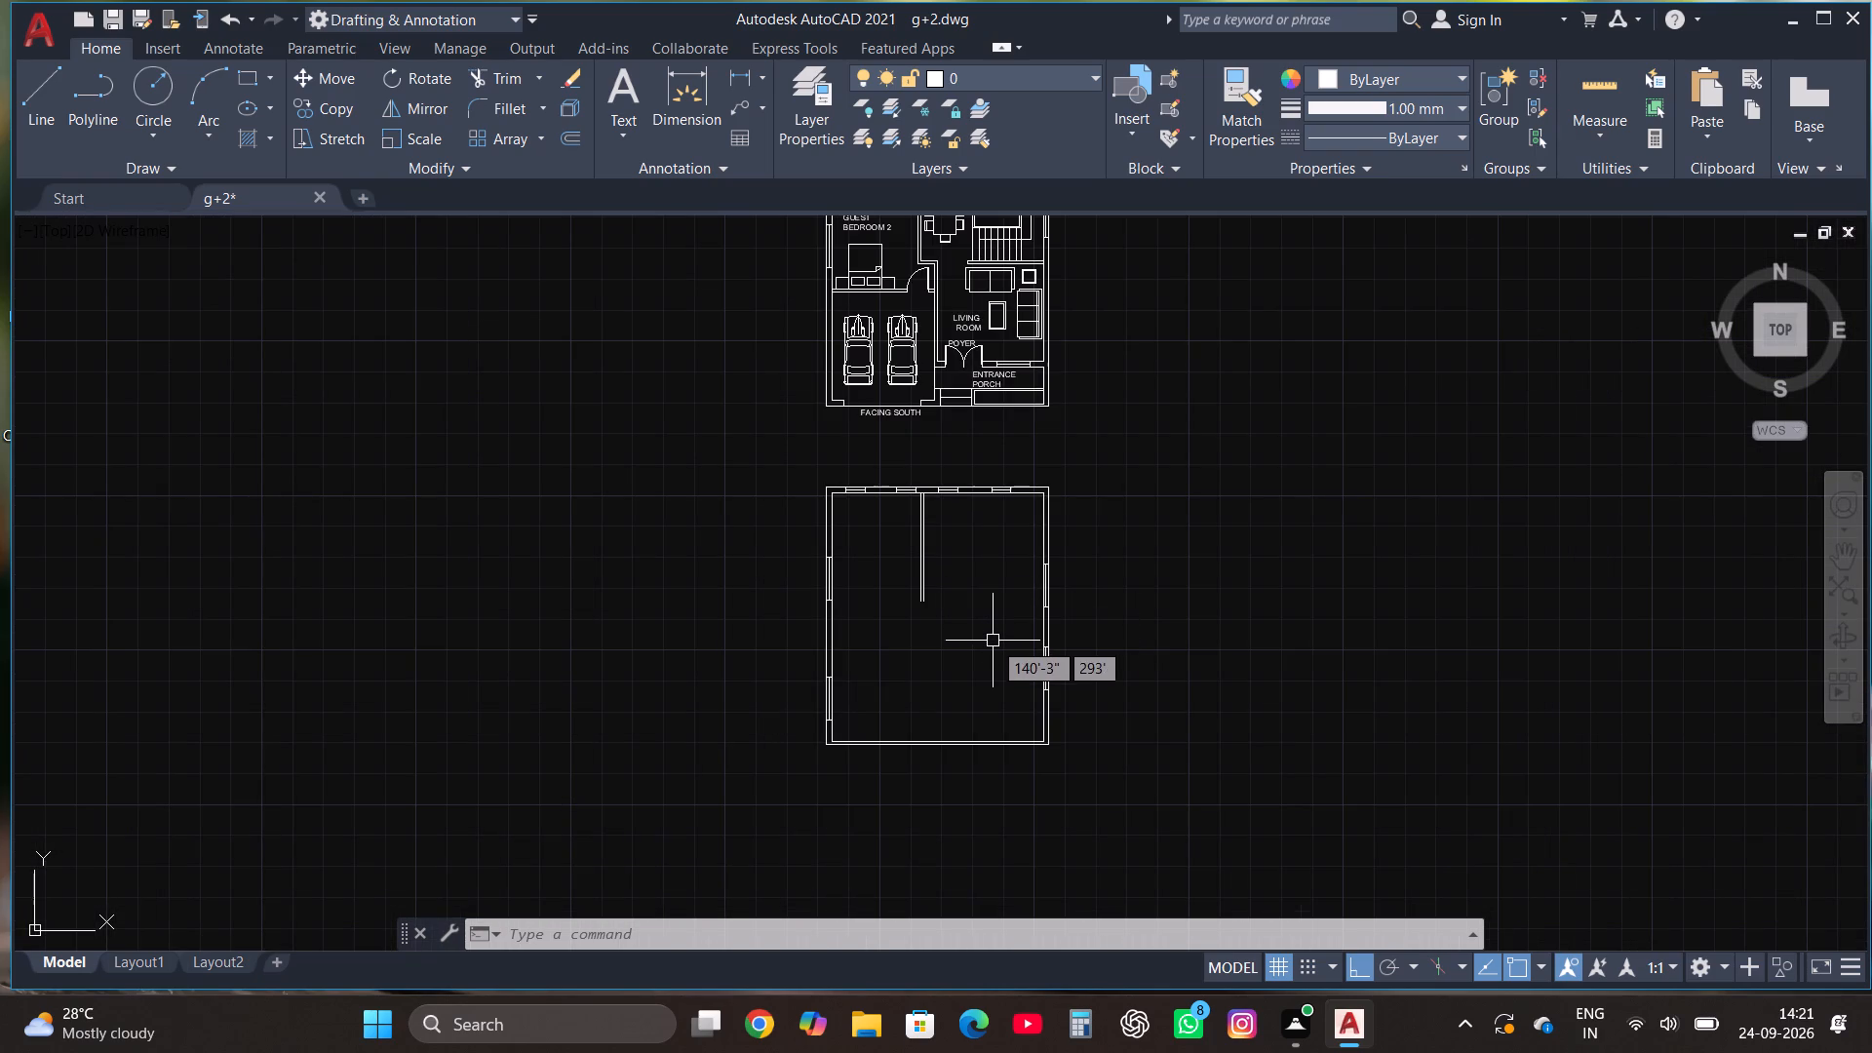
scroll(988, 600, "up", 1)
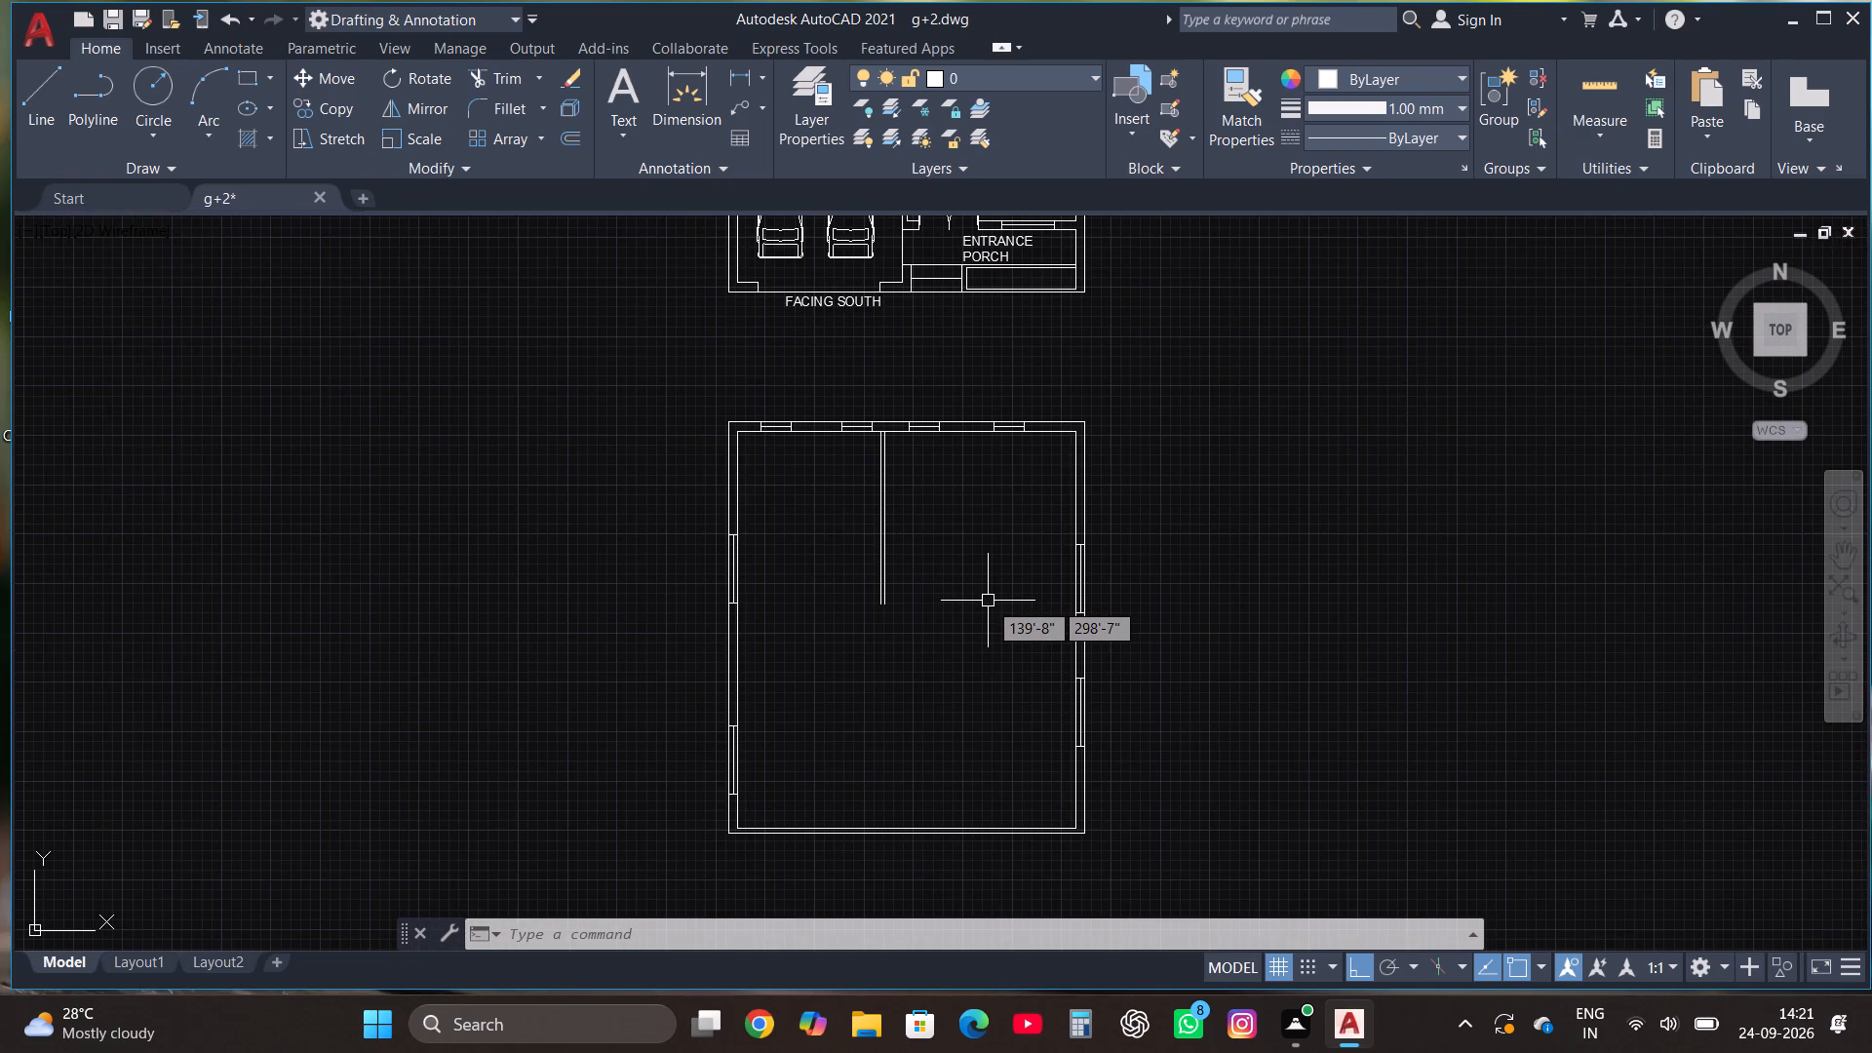
scroll(988, 602, "down", 1)
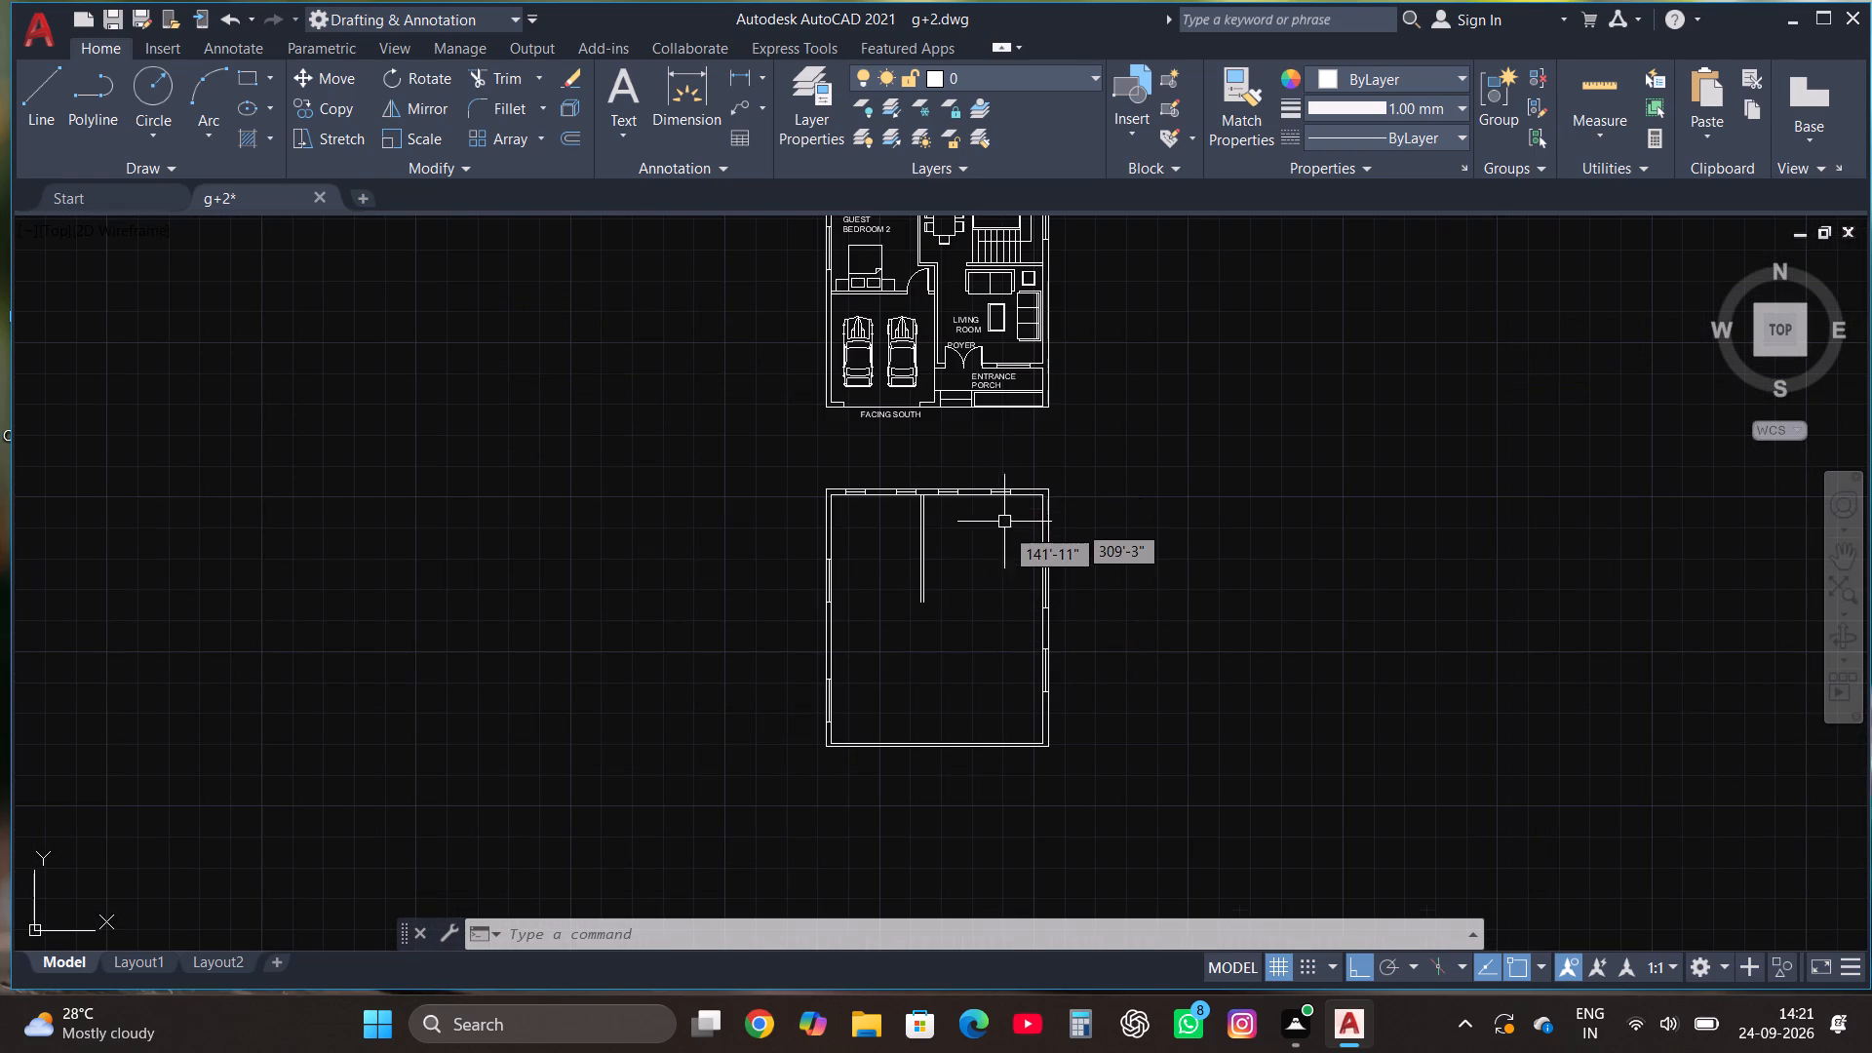
scroll(1004, 529, "up", 2)
left_click(58, 88)
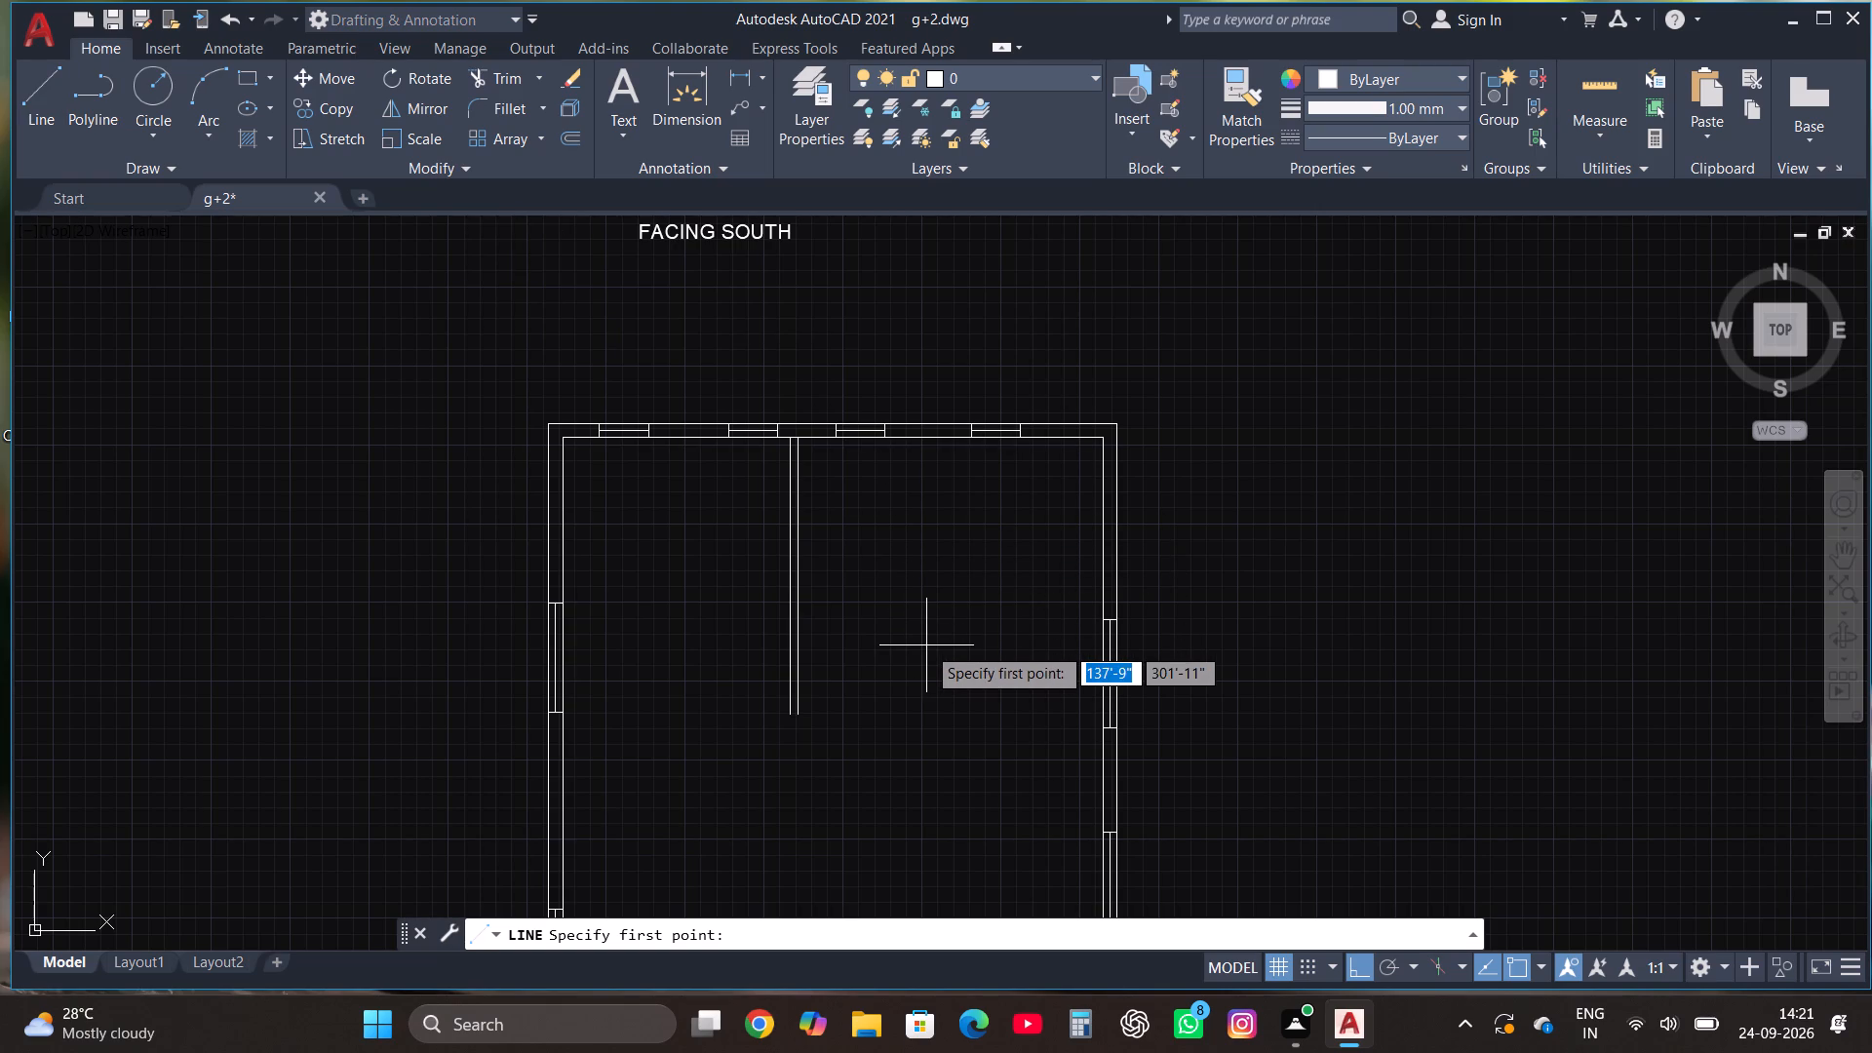
scroll(934, 665, "down", 1)
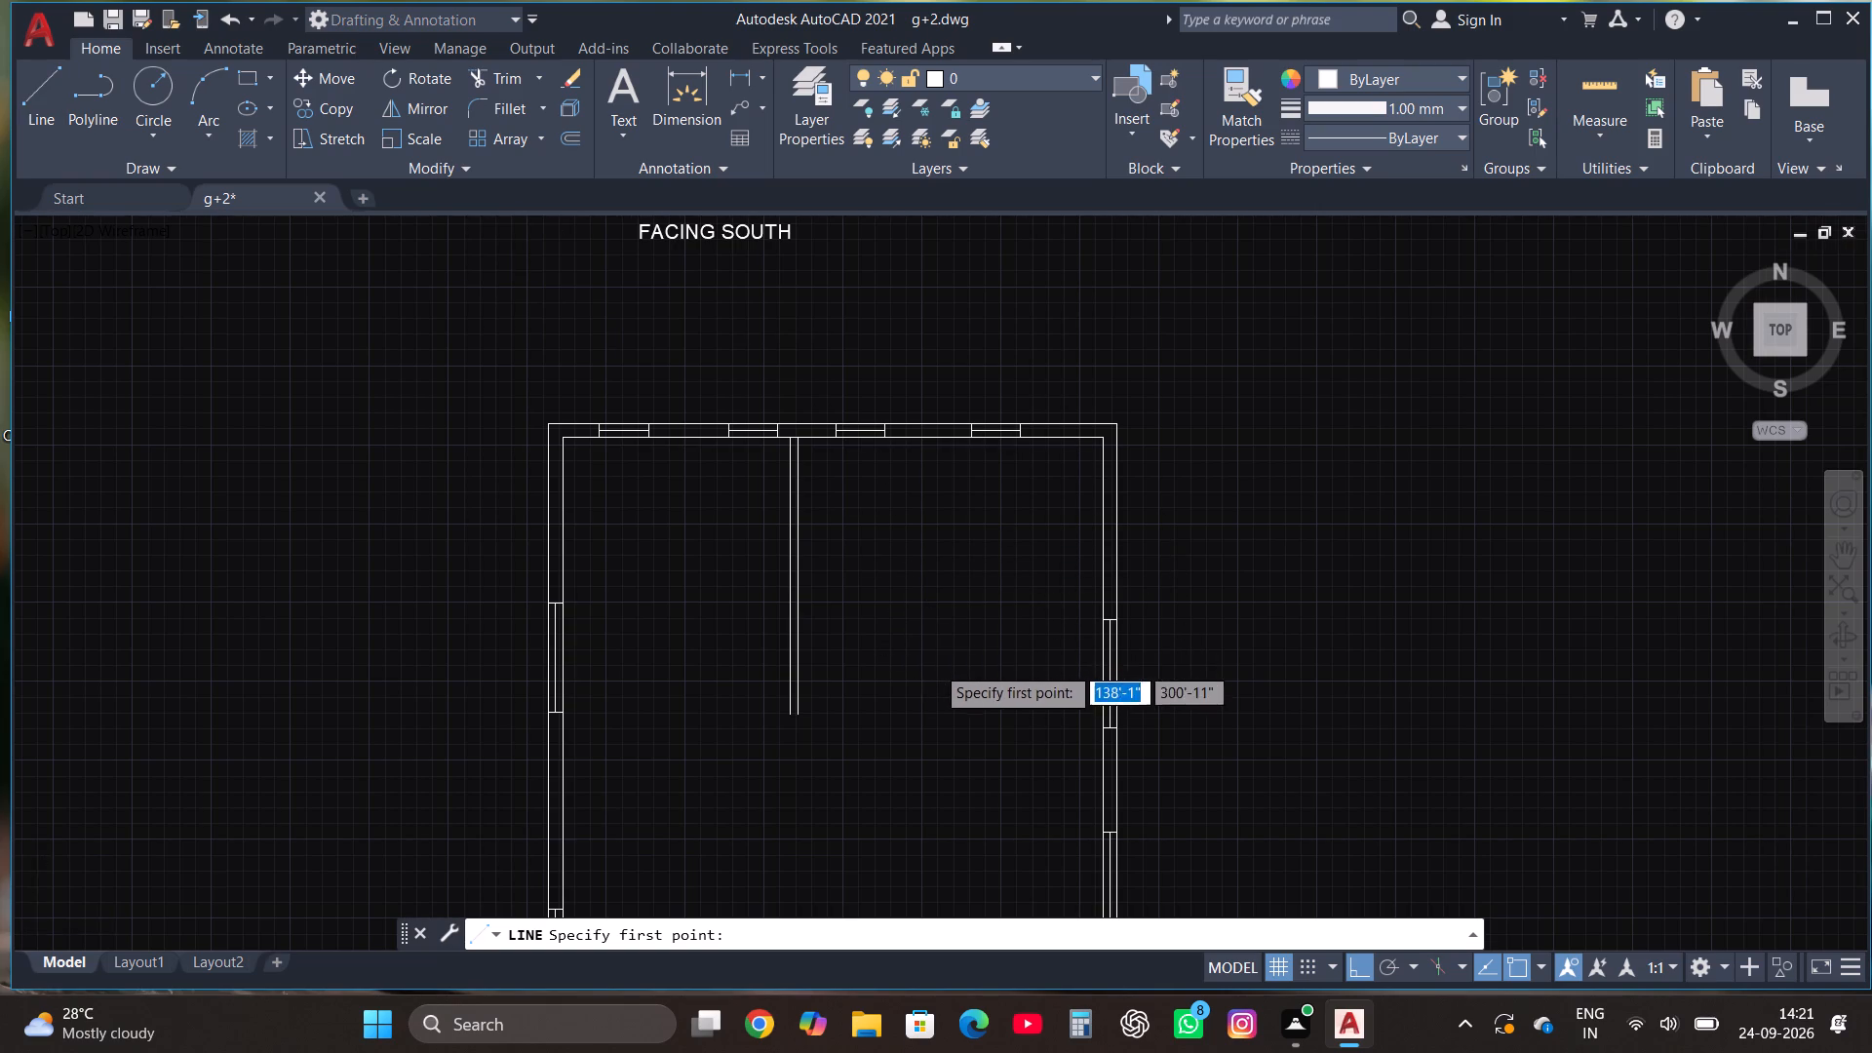
scroll(950, 567, "down", 1)
scroll(950, 354, "down", 1)
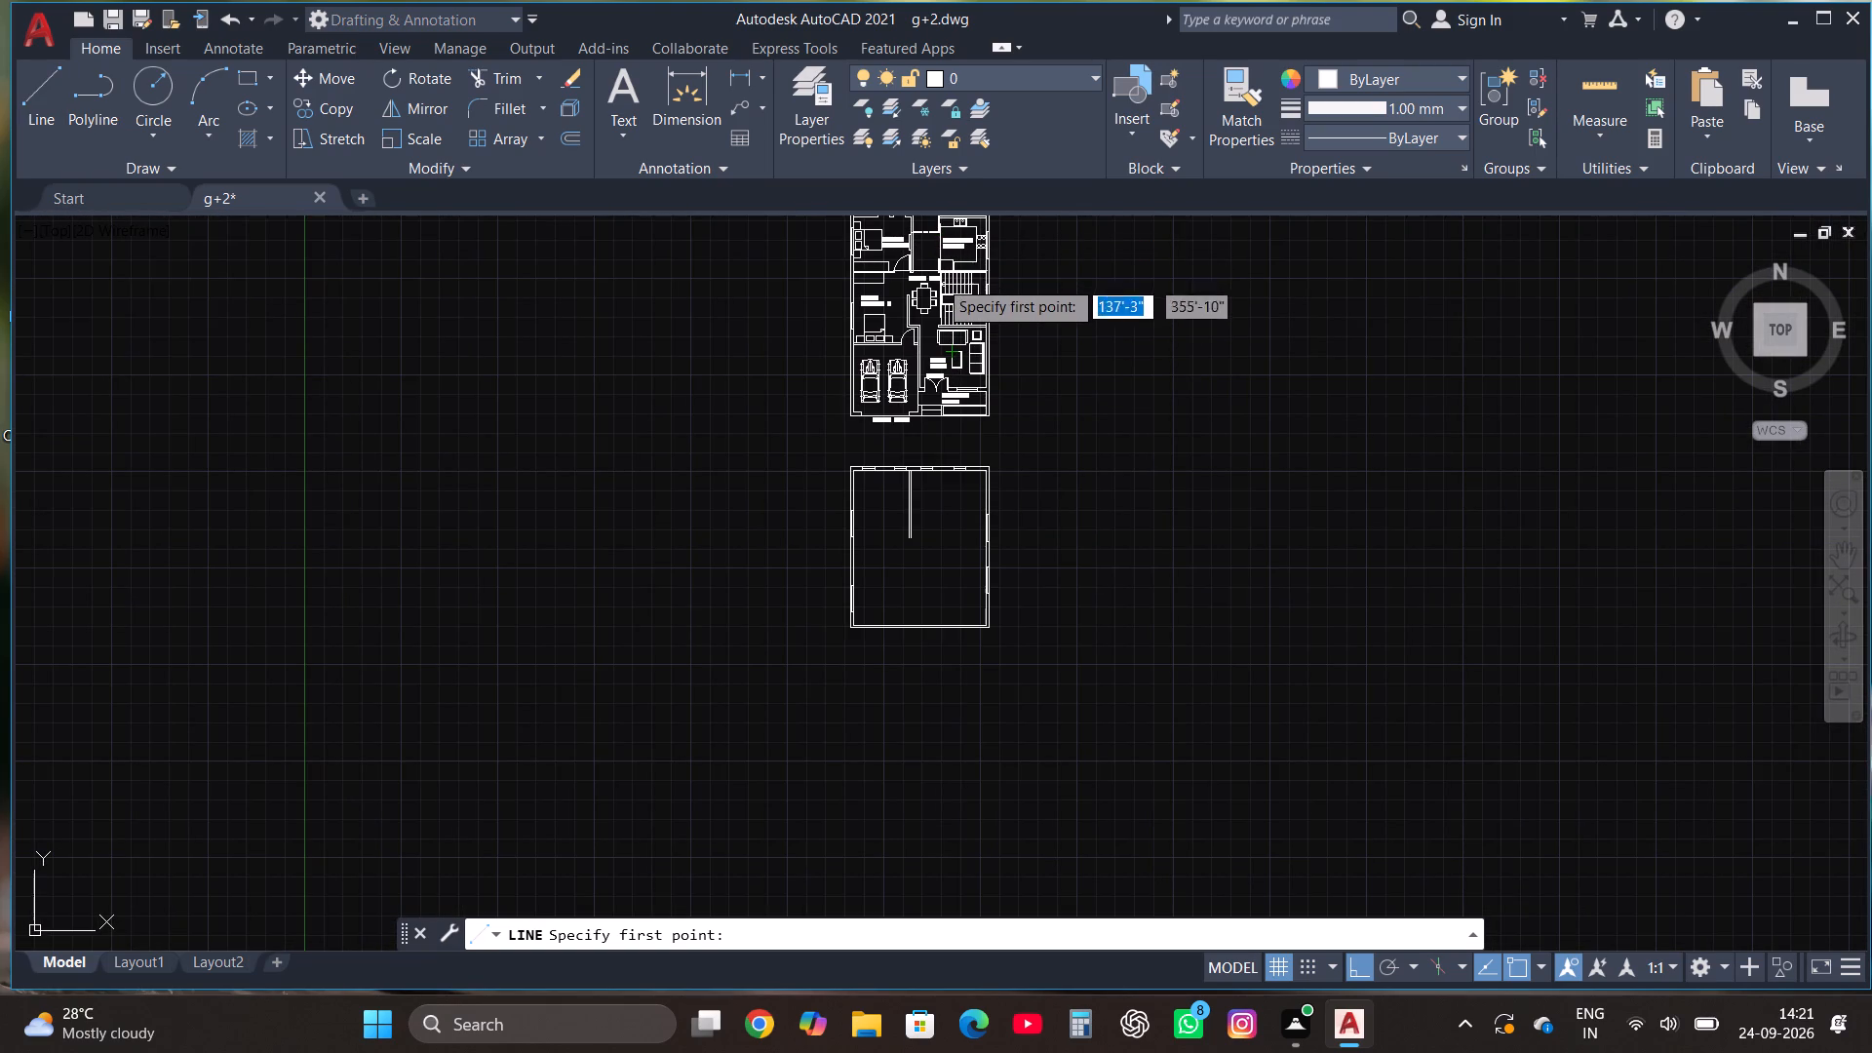
left_click(939, 478)
scroll(941, 547, "up", 2)
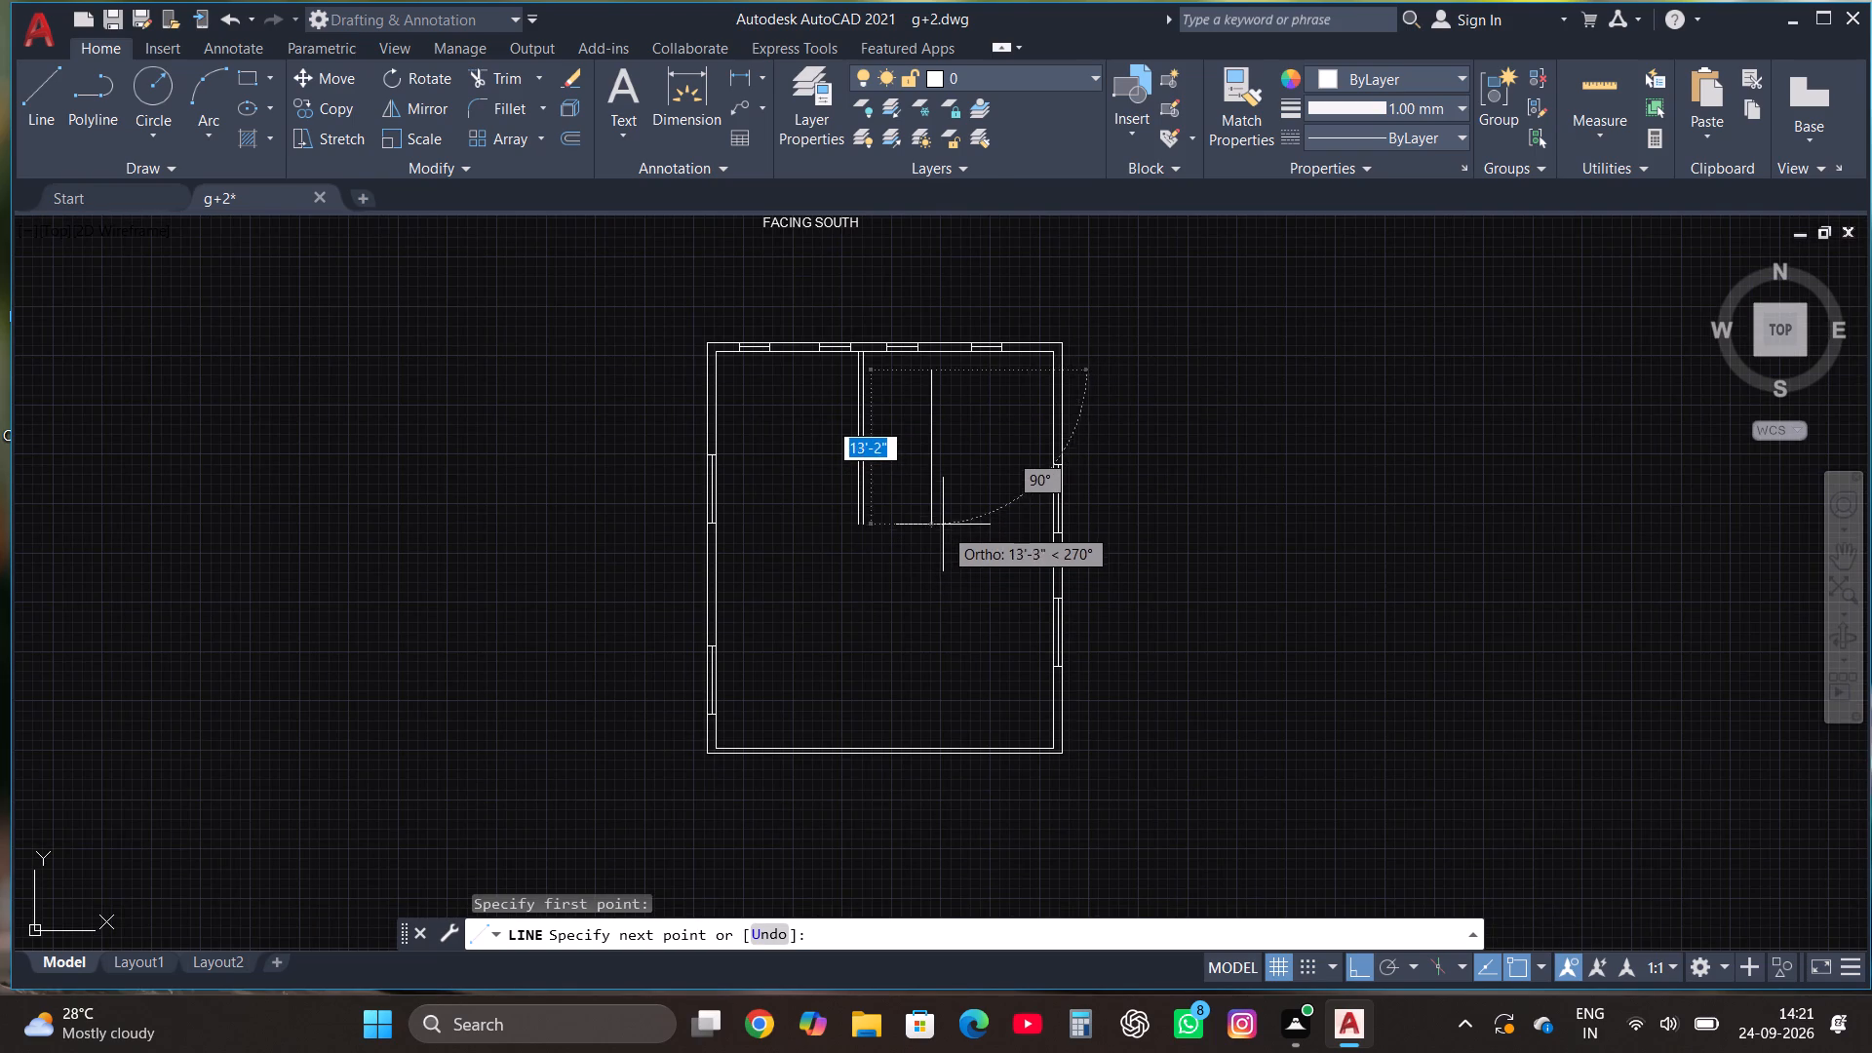
left_click(944, 510)
scroll(948, 374, "up", 3)
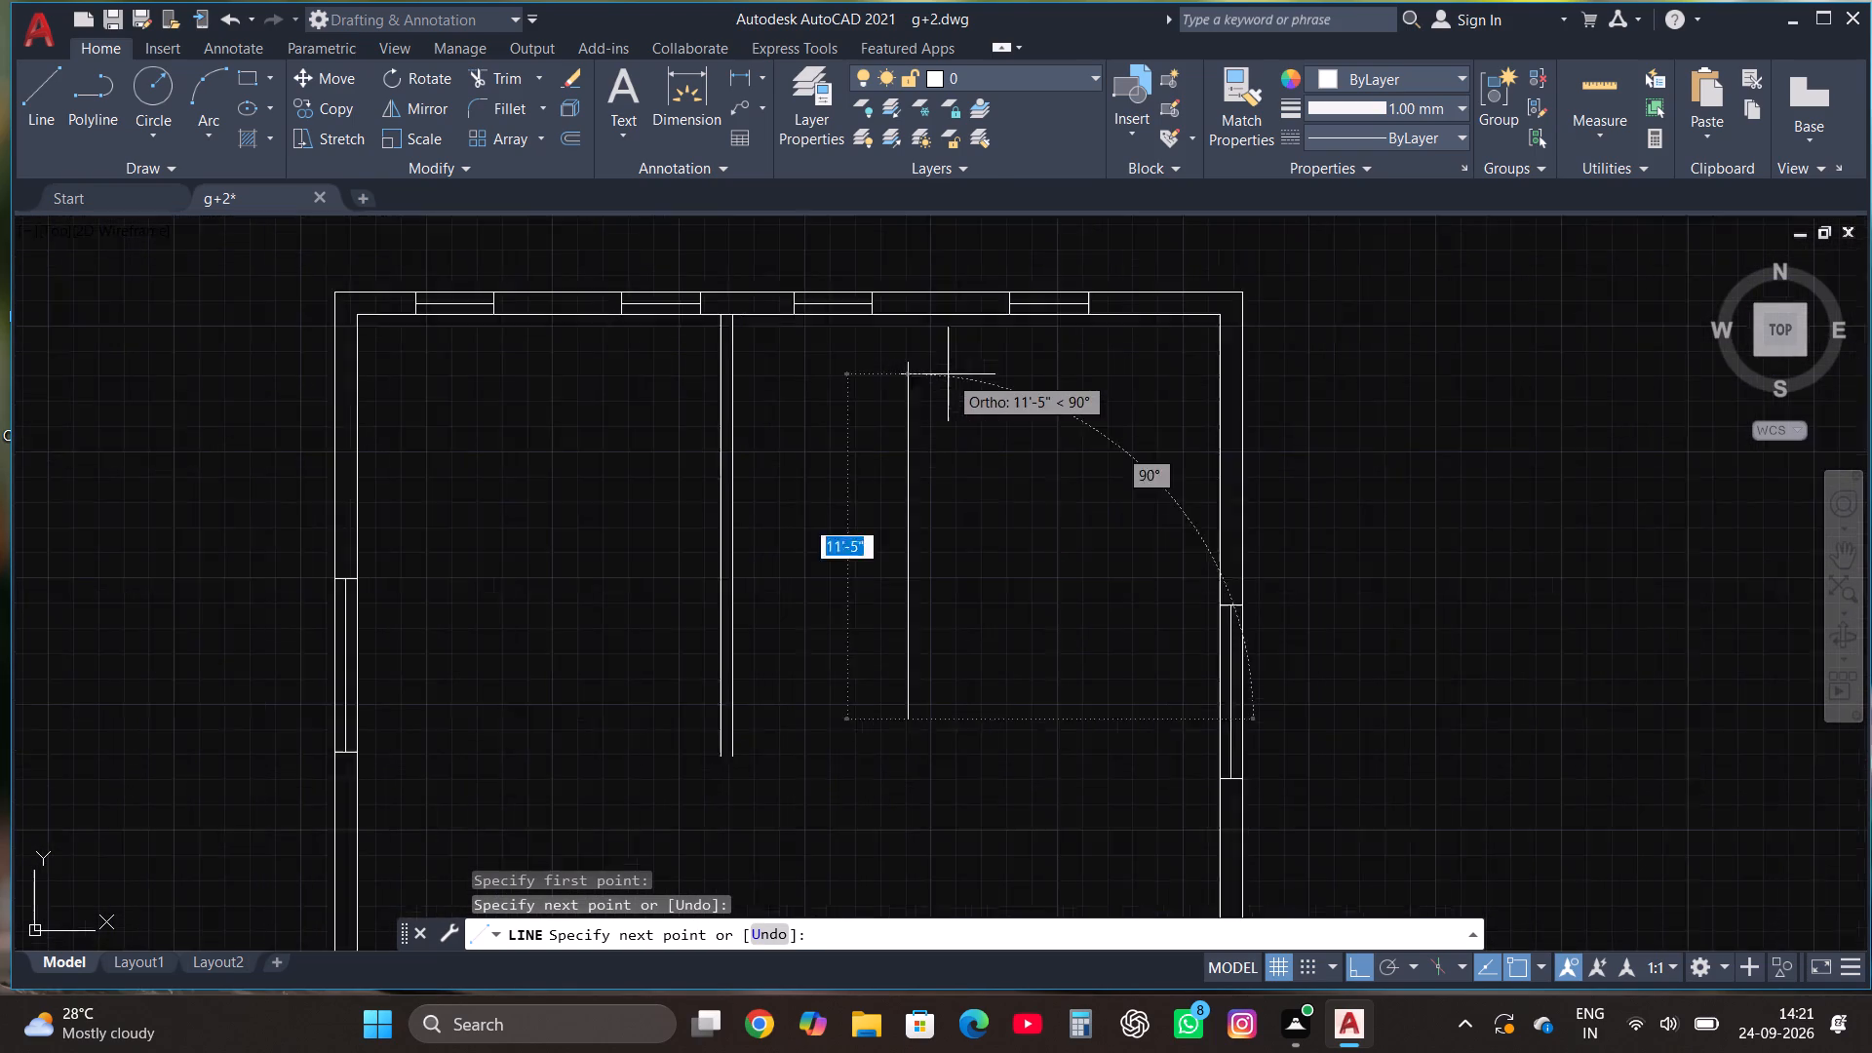
left_click(913, 255)
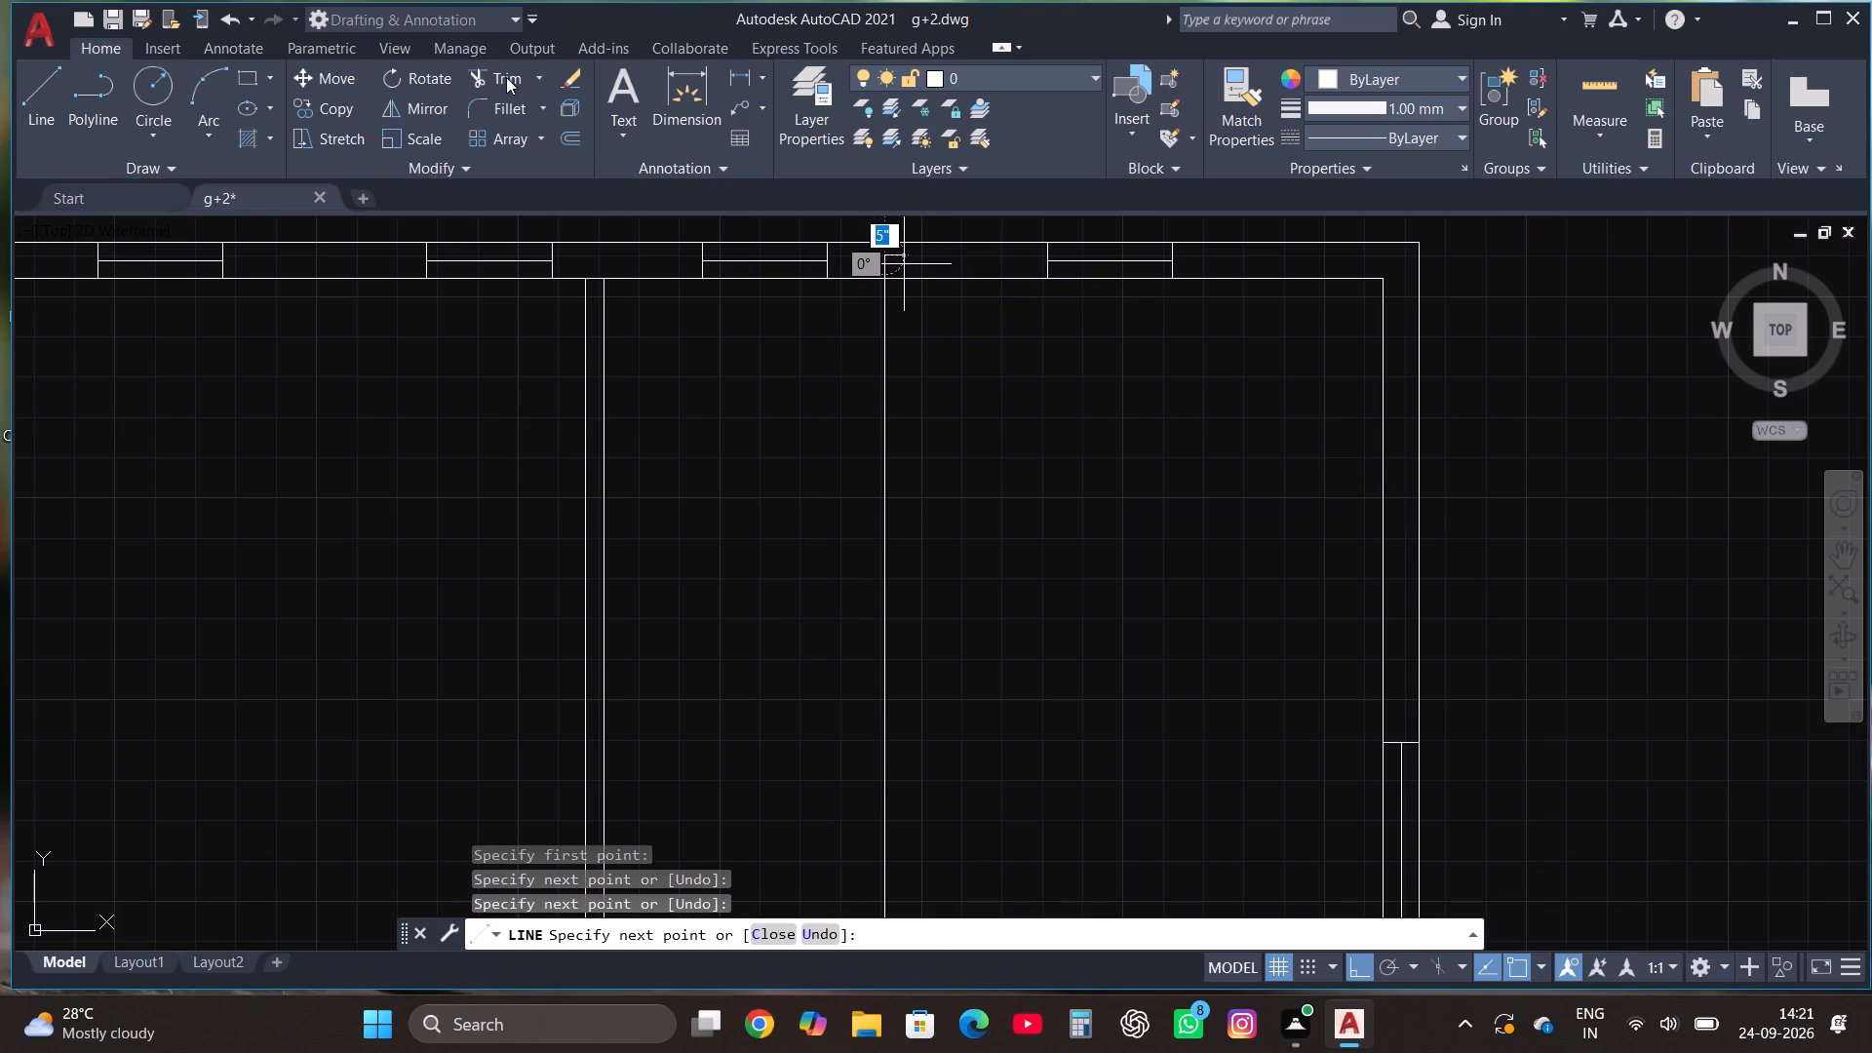
Trim the new partition line's overshoot at the north wall's inner face.
left_click(504, 75)
left_click(885, 263)
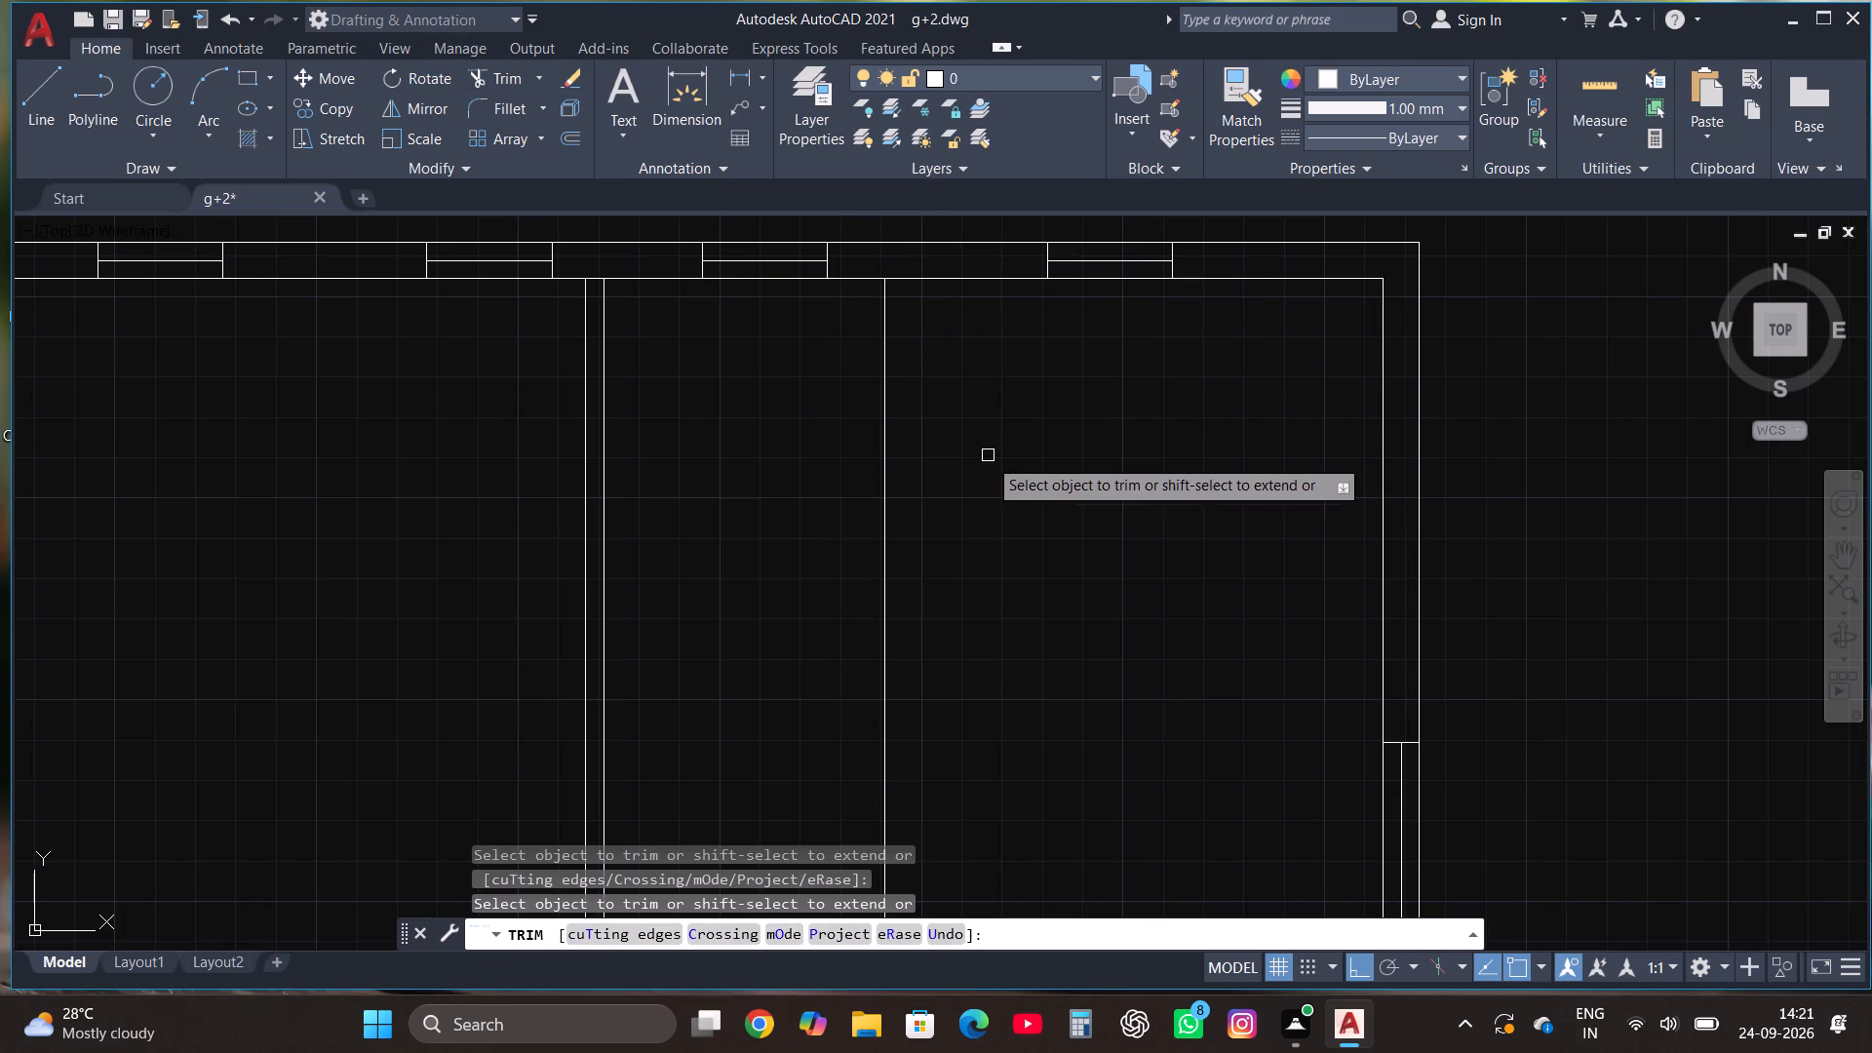
scroll(987, 487, "down", 1)
key("Escape")
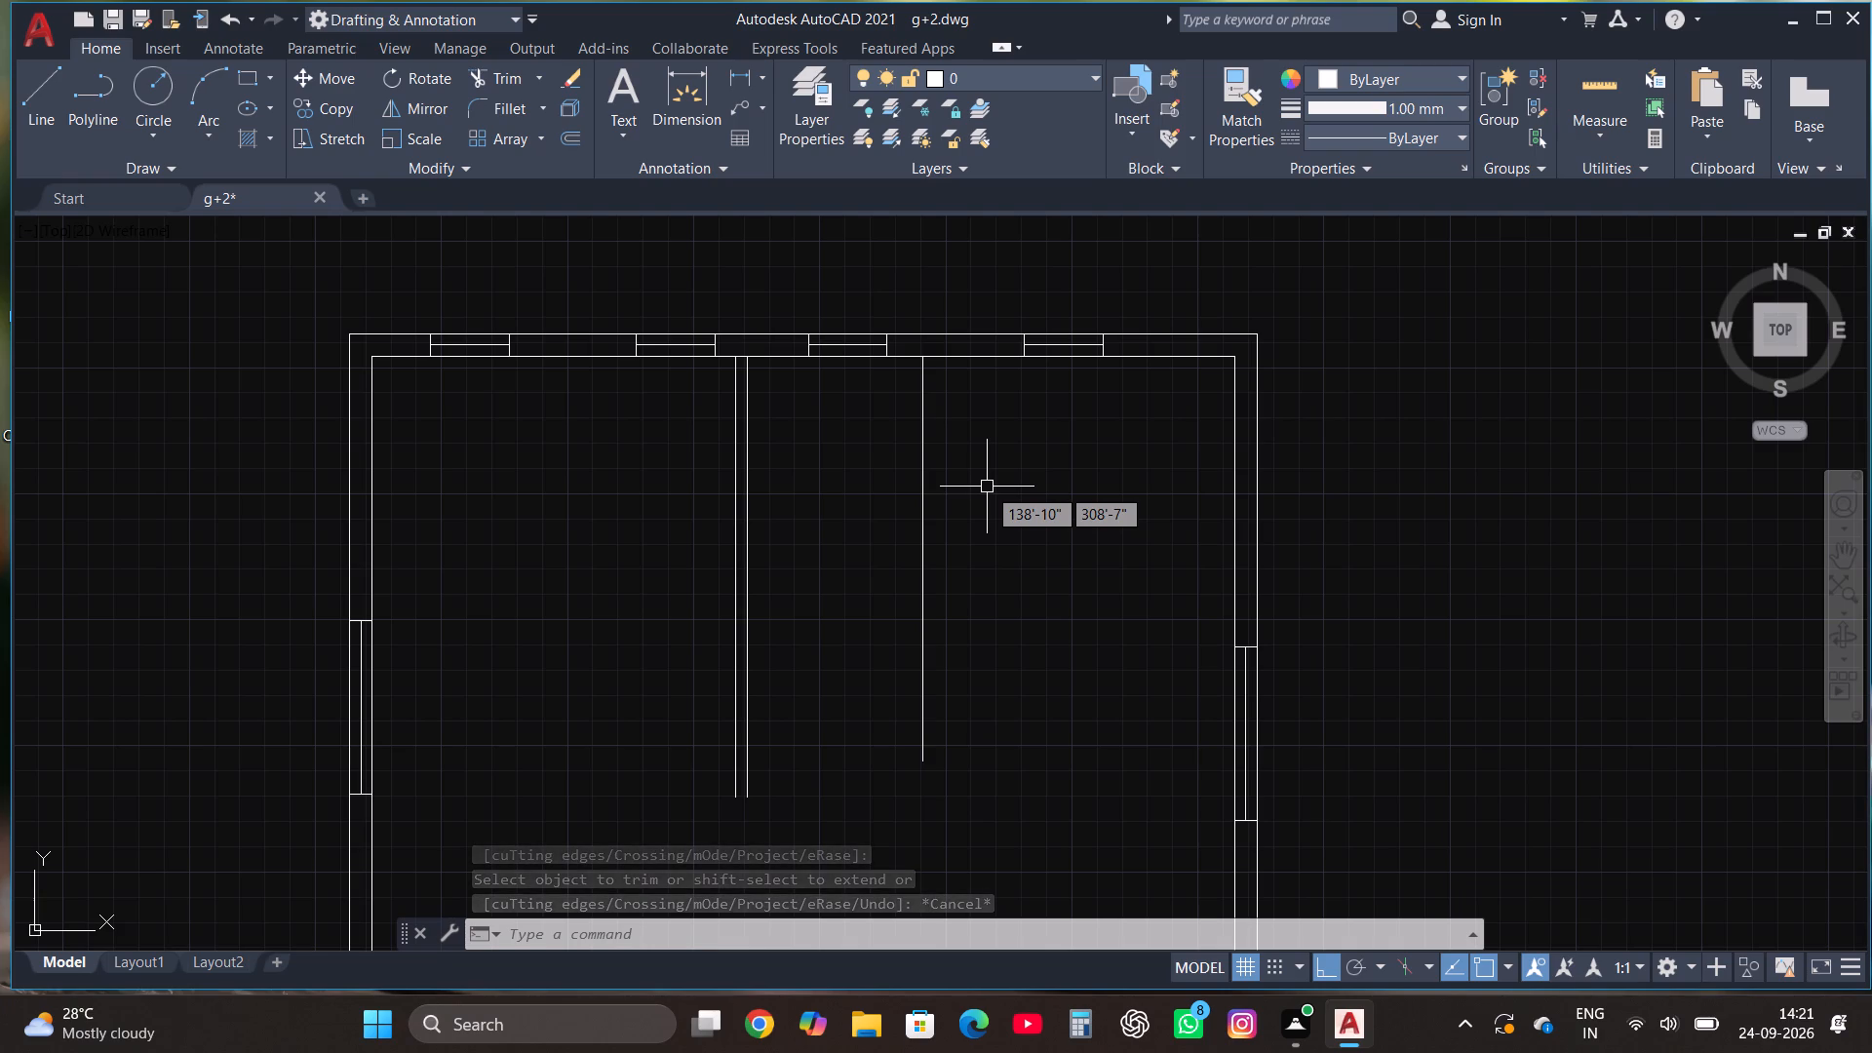
Copy the second vertical partition line 4.5" to the east to form its other face.
scroll(1018, 496, "down", 1)
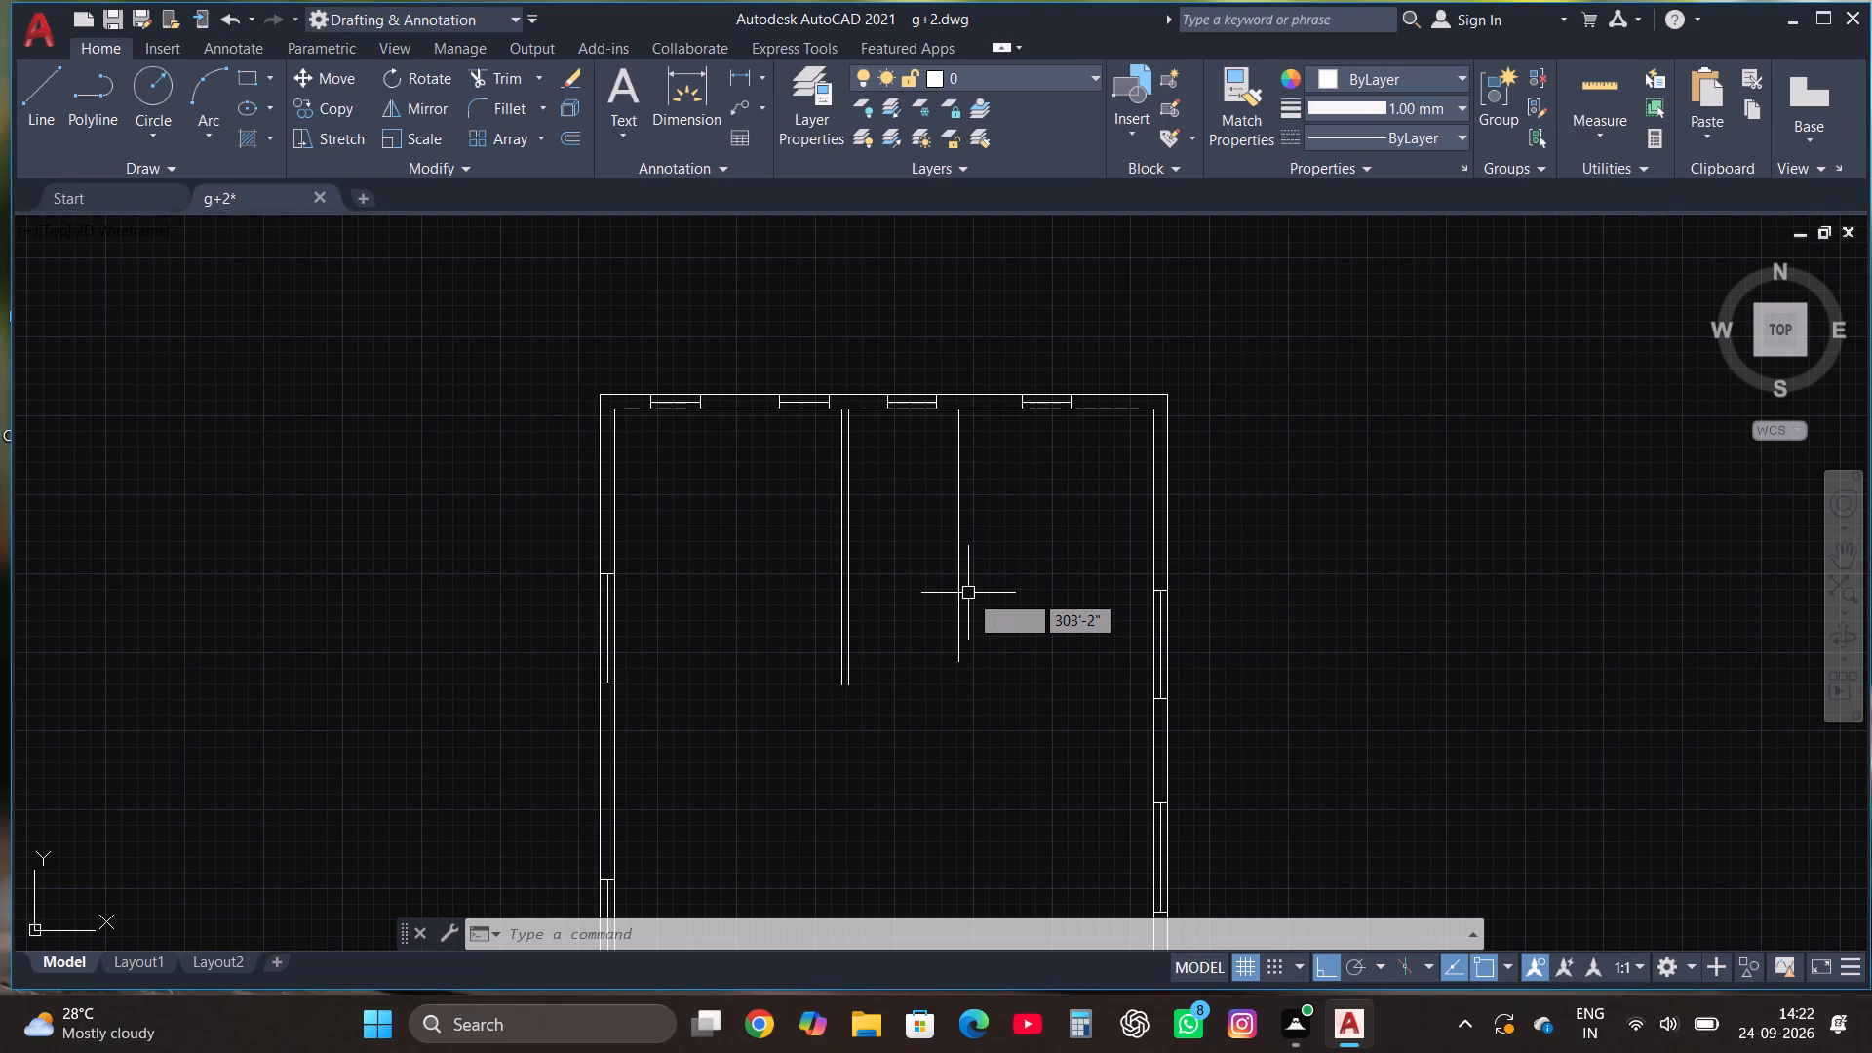
left_click(987, 624)
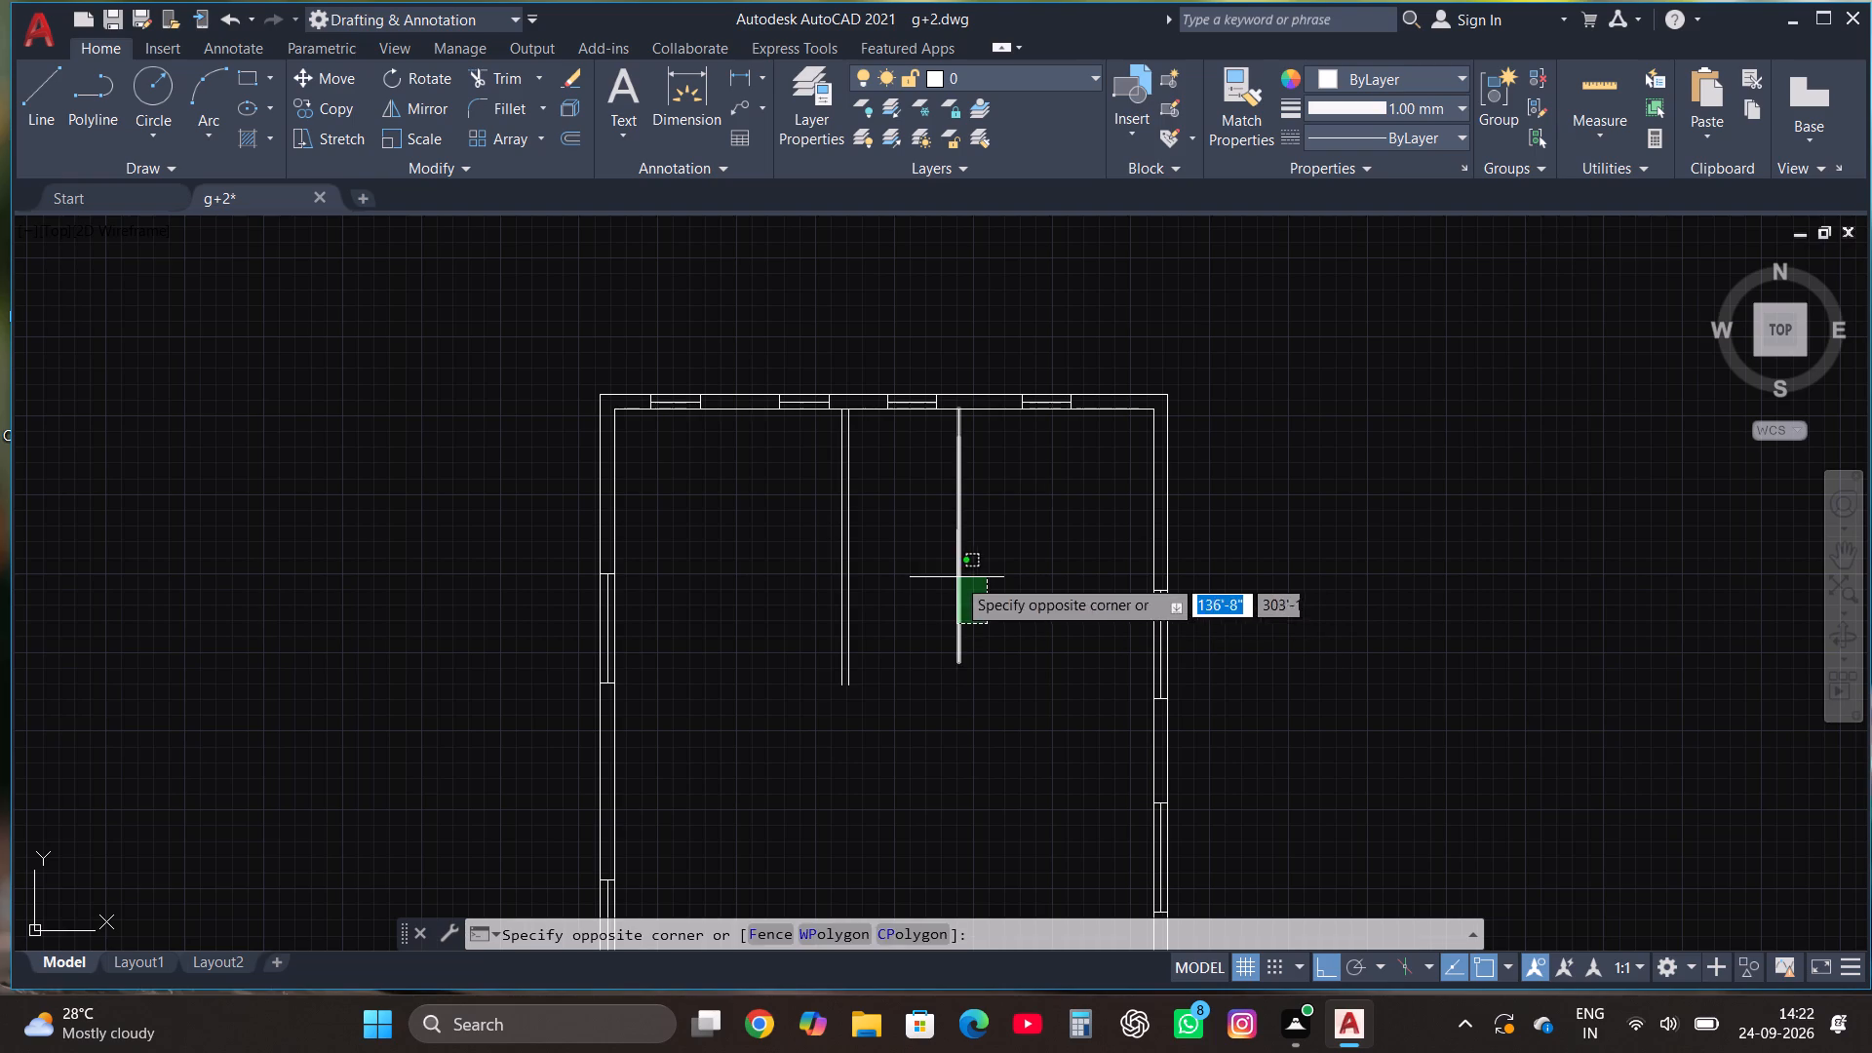
left_click(956, 577)
left_click(331, 109)
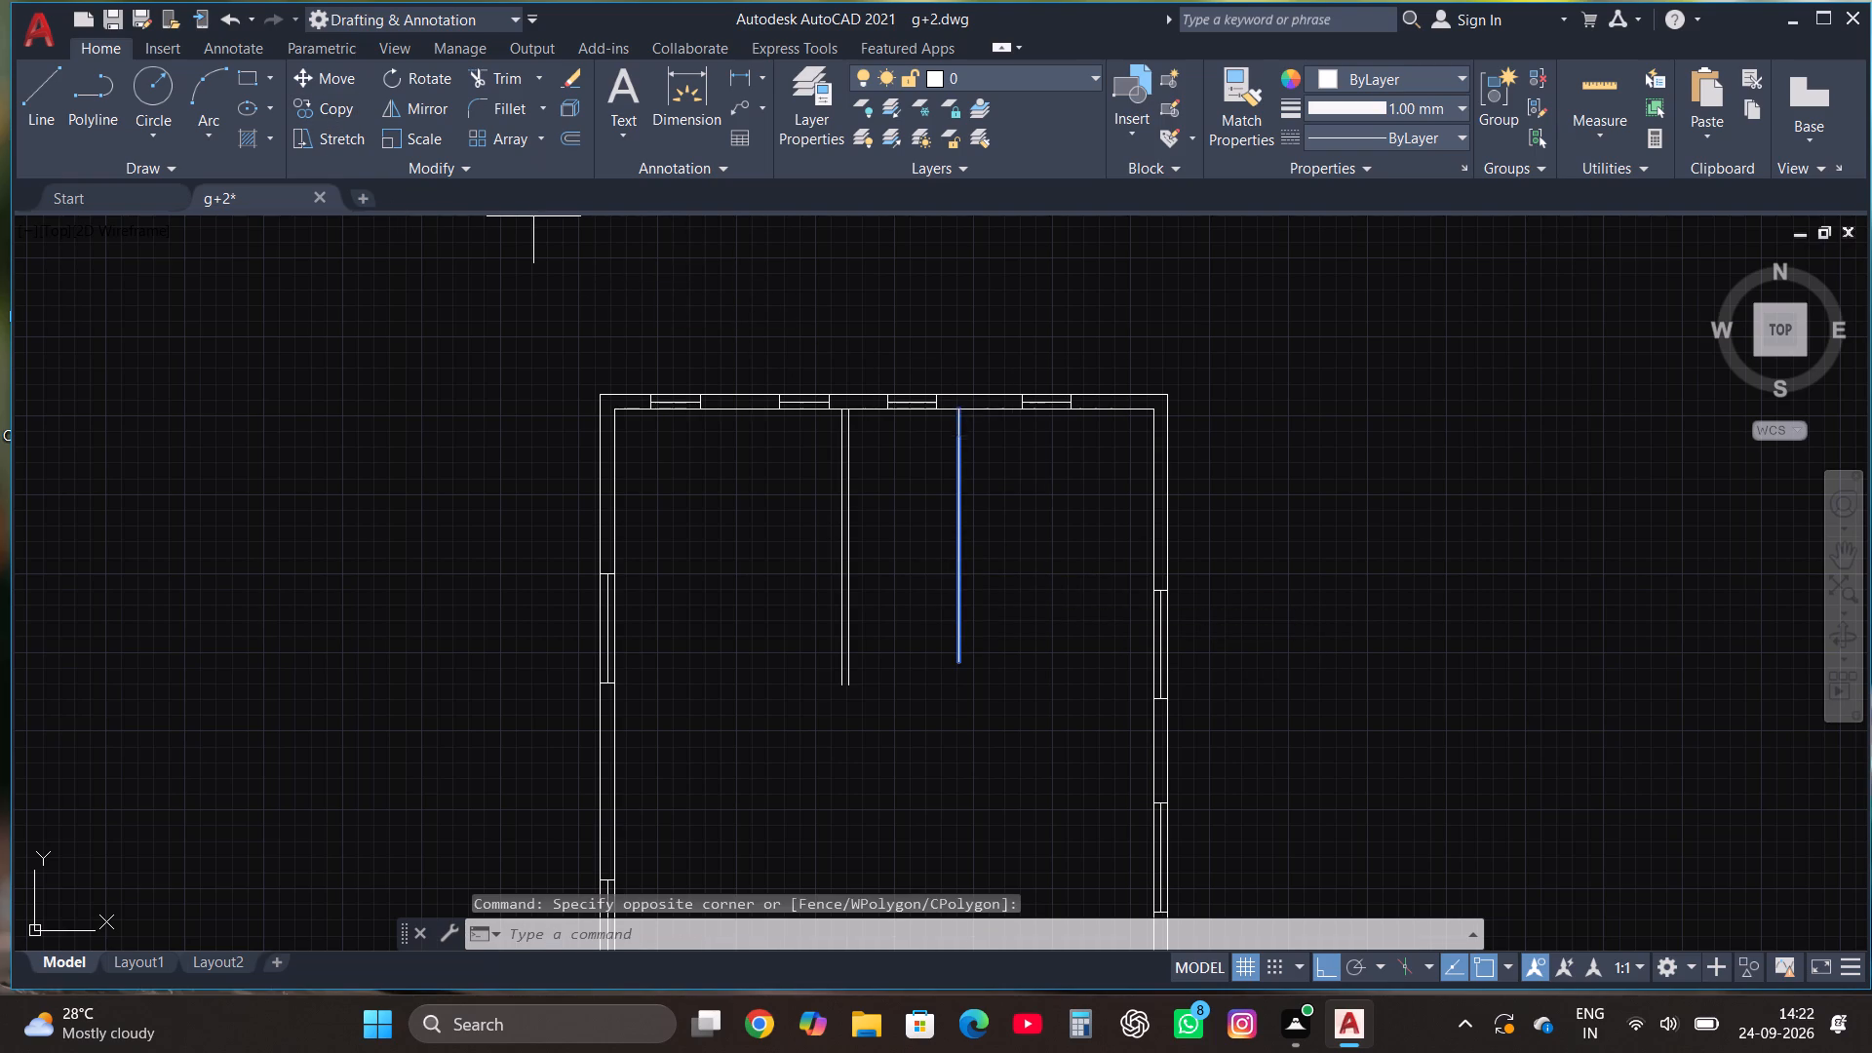
left_click(961, 530)
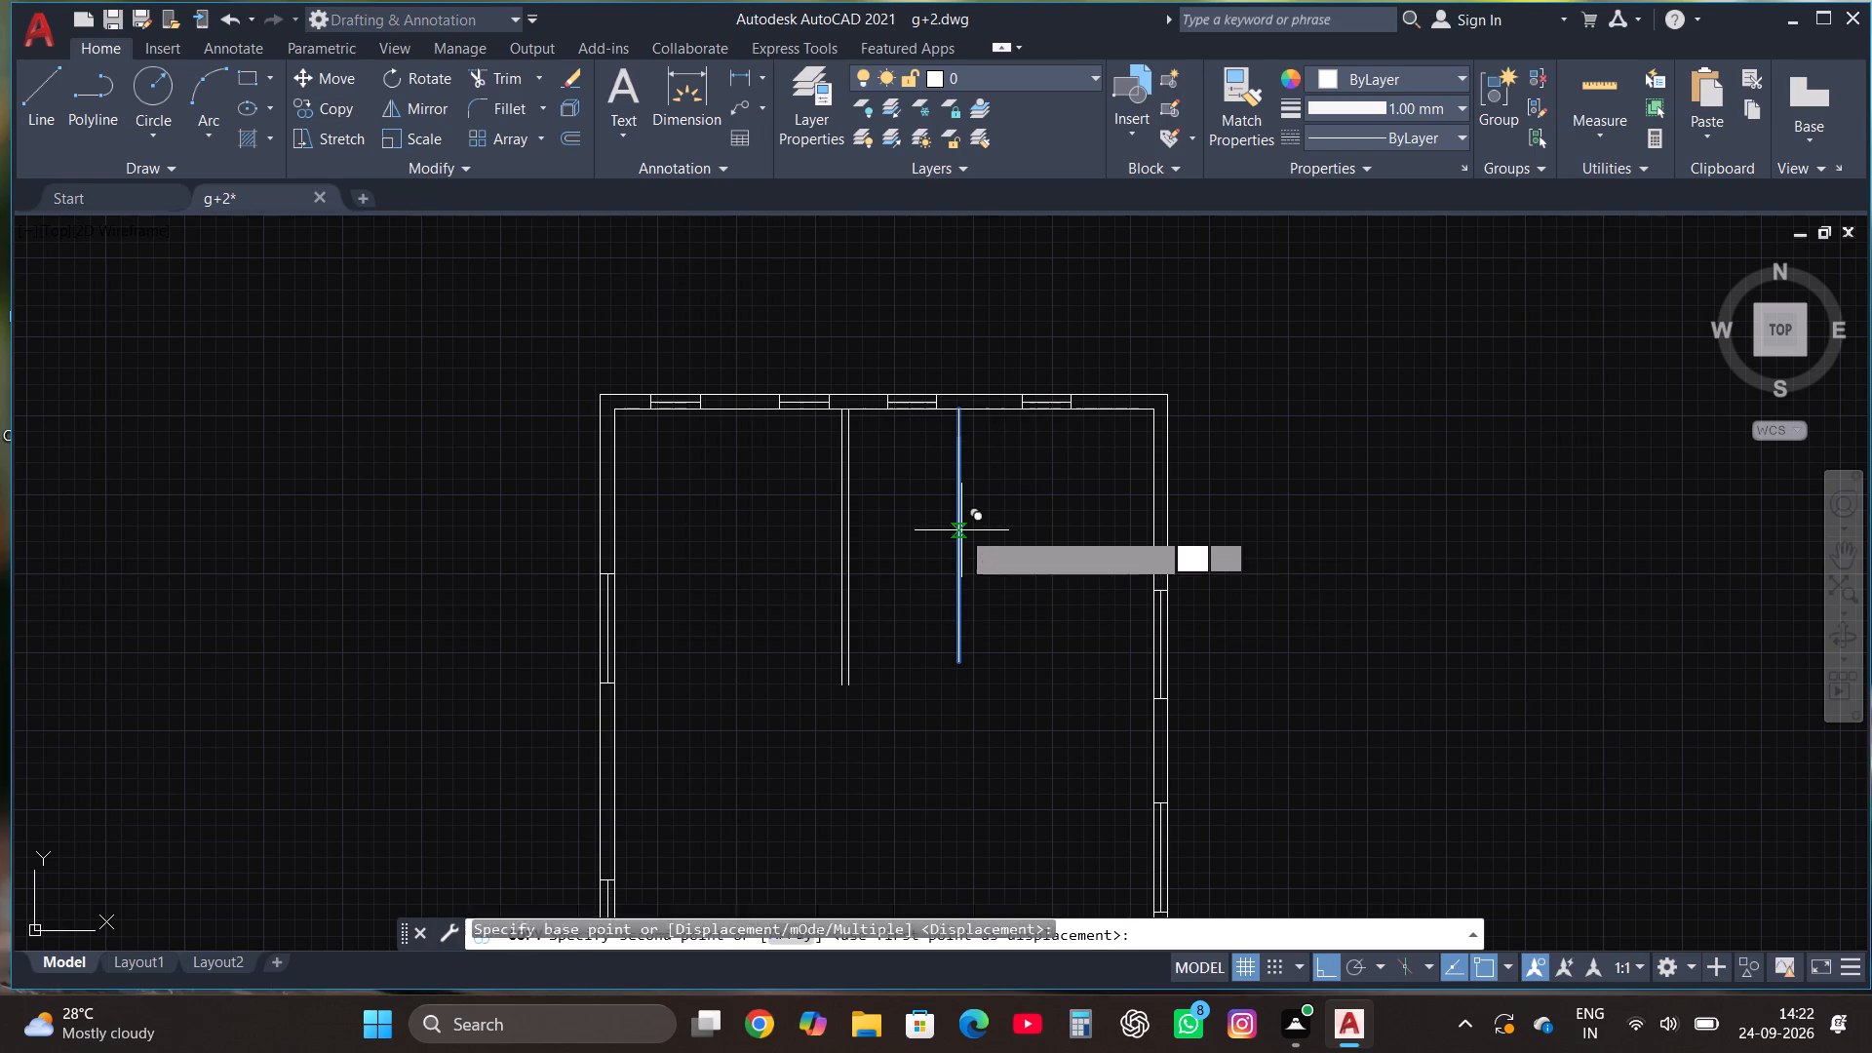
type("4.5\"")
key("Return")
key("Escape")
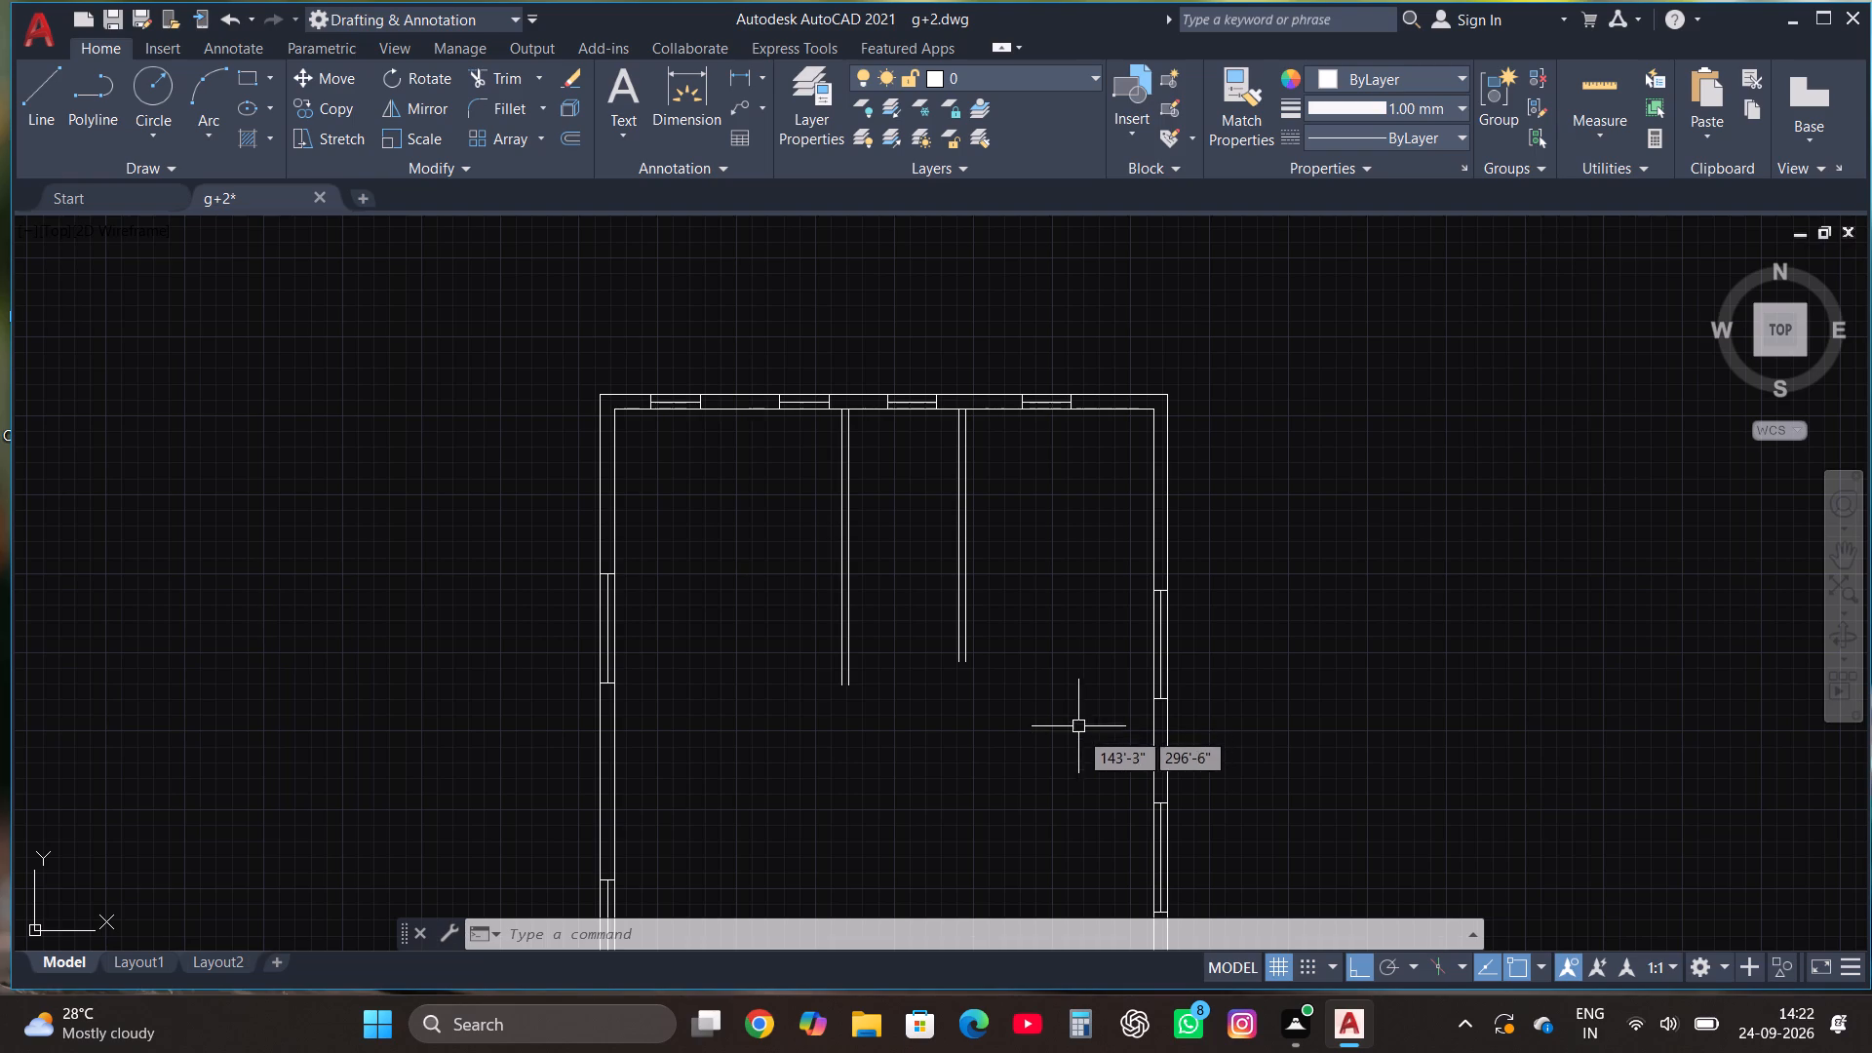
Draw a horizontal line about 12' long from the west wall's inner face, just south of its northern window, to the first partition.
scroll(1111, 679, "down", 2)
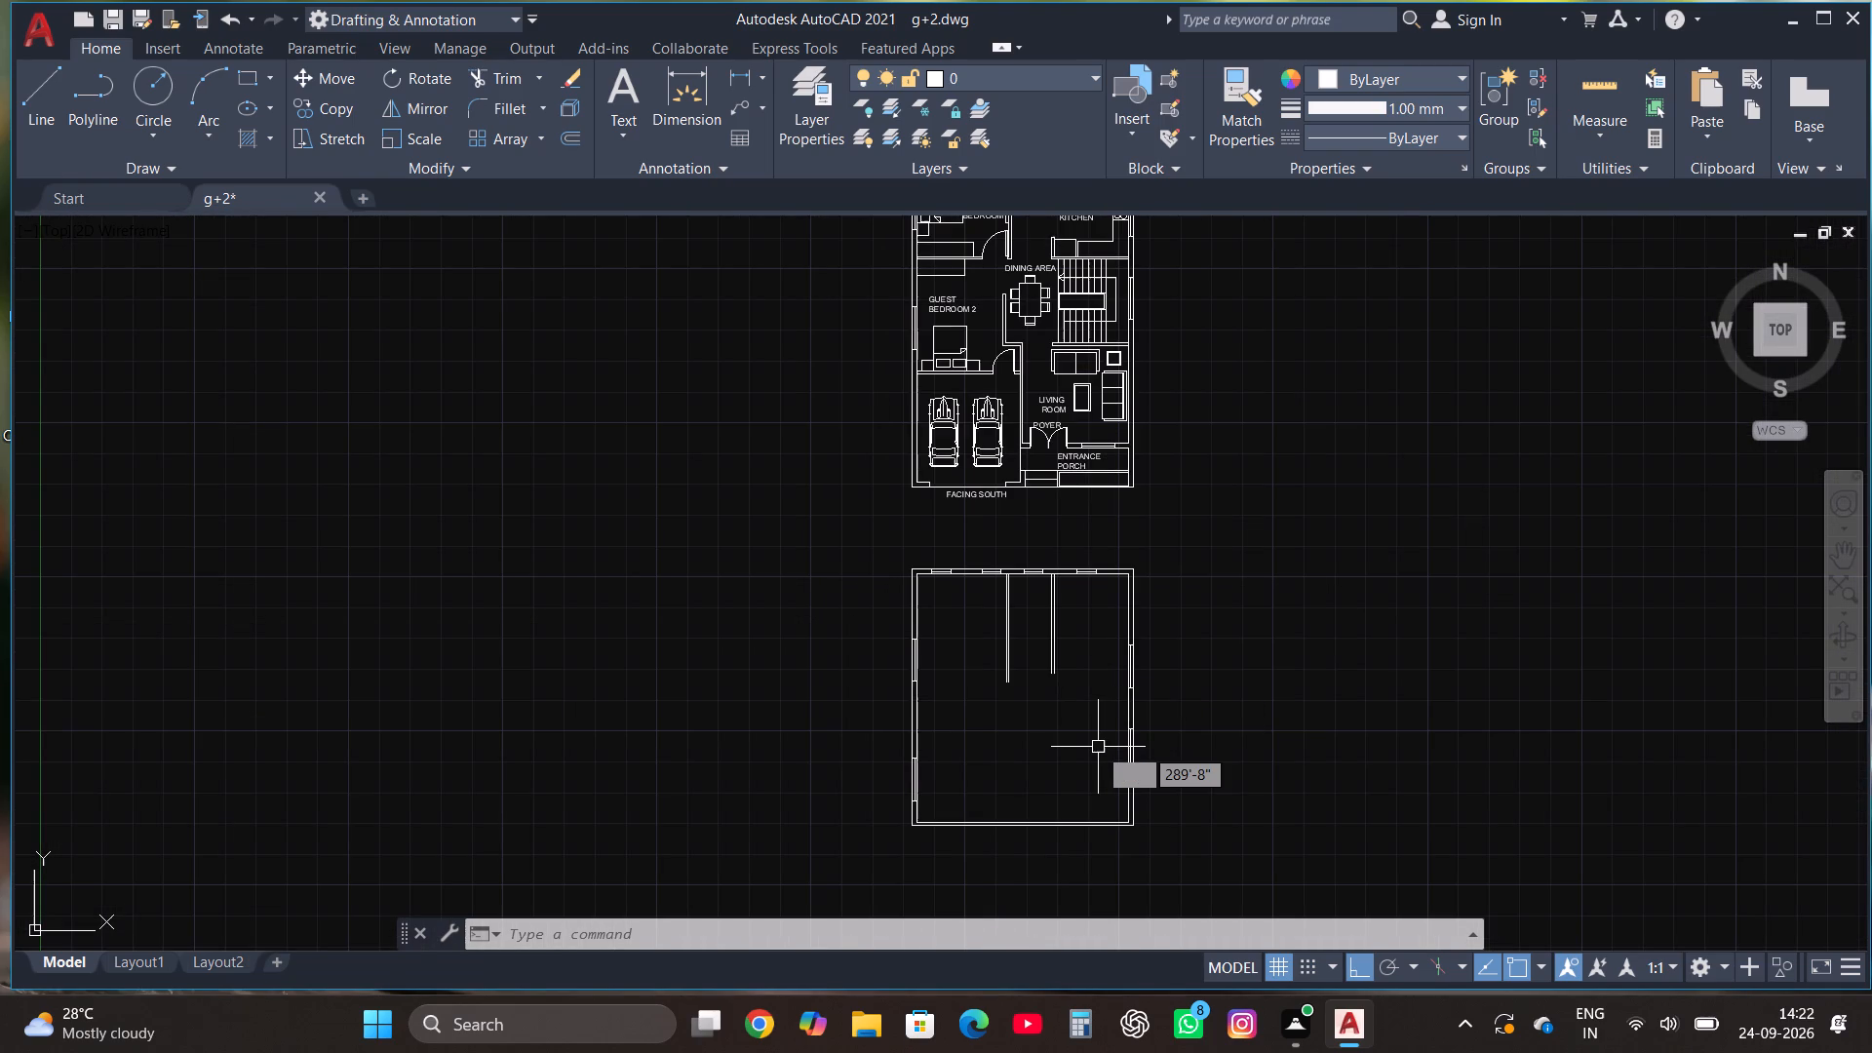
scroll(977, 675, "up", 1)
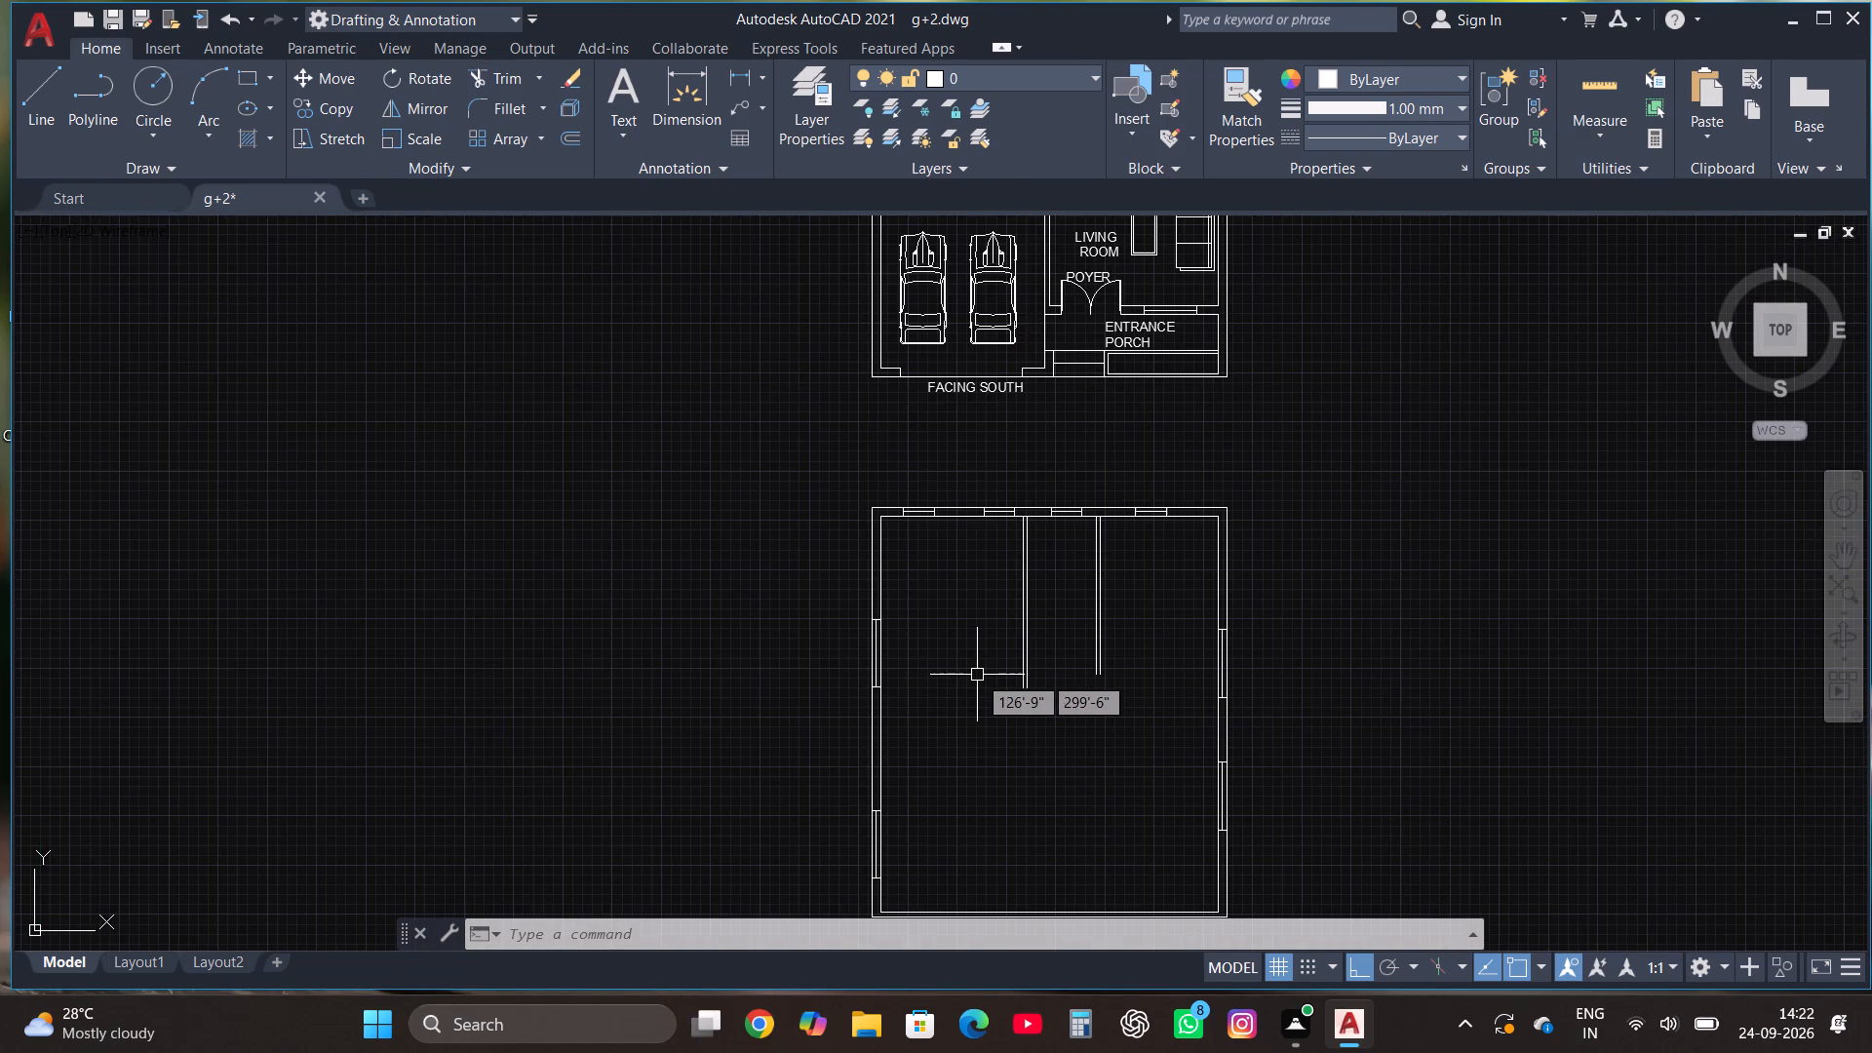
scroll(1115, 689, "up", 1)
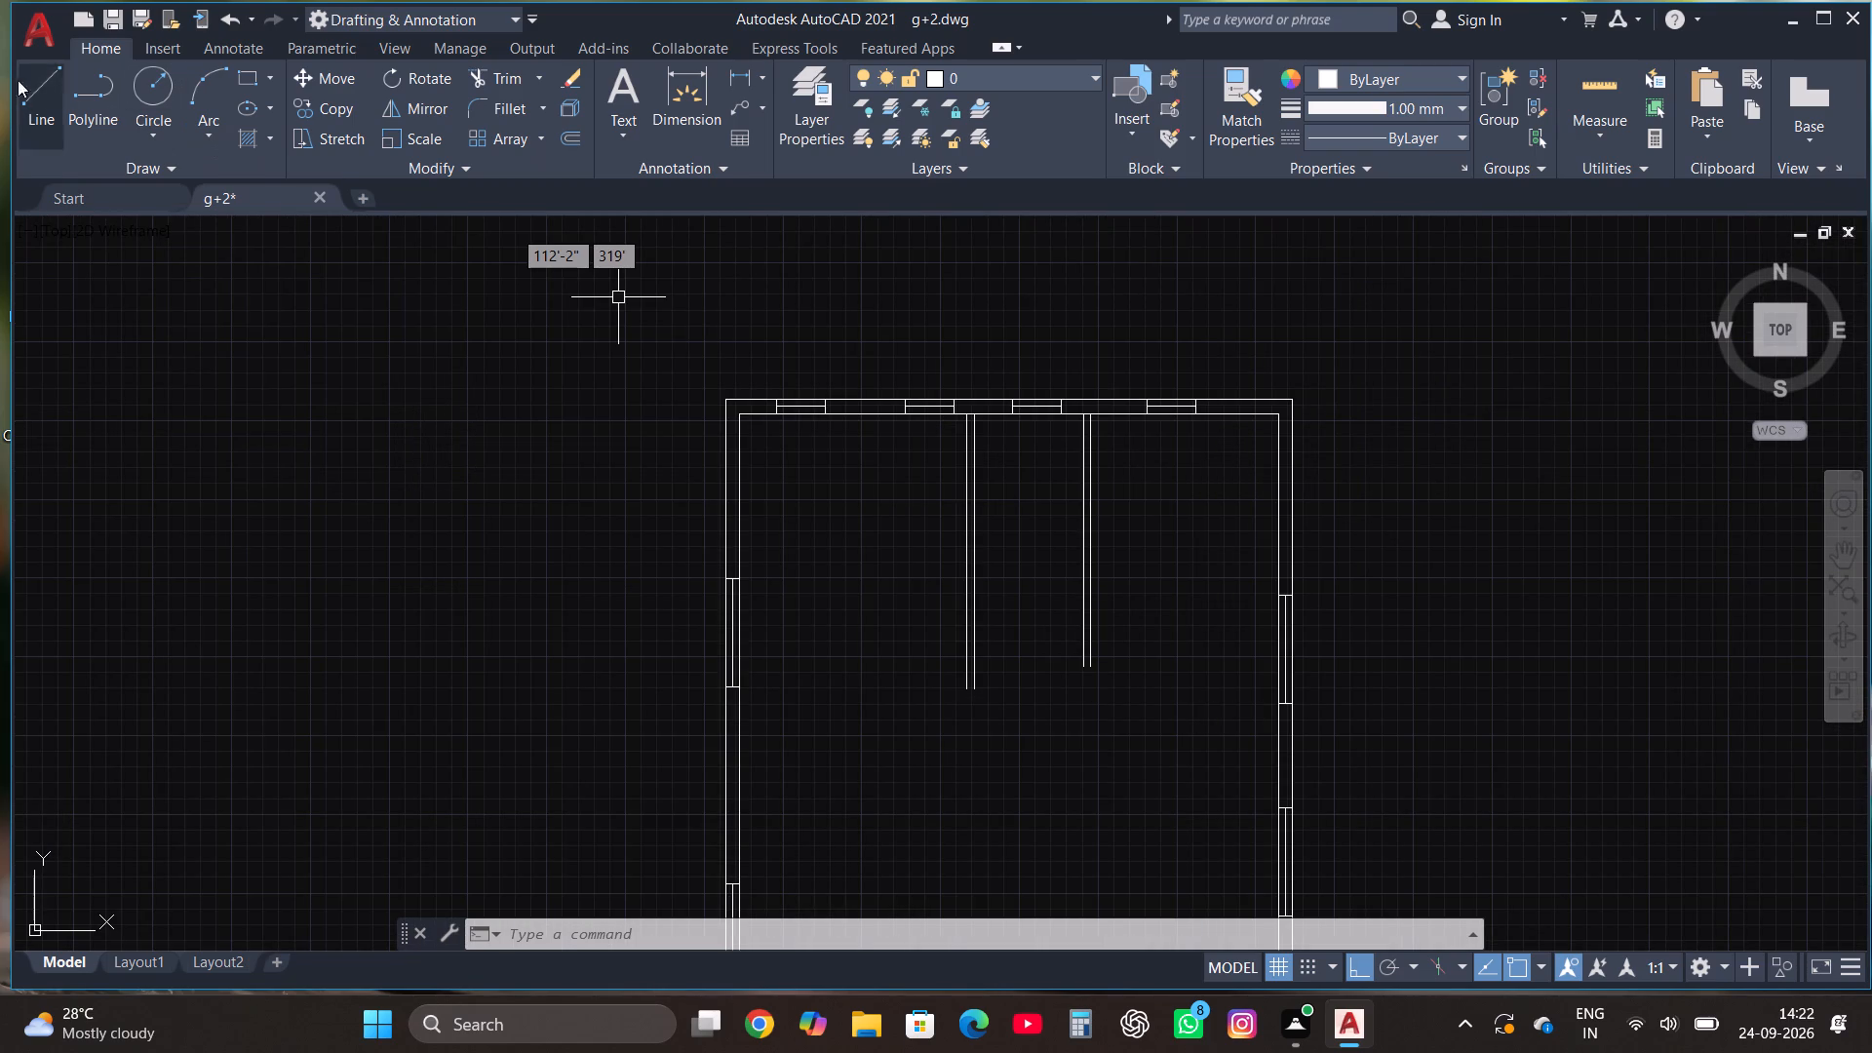
left_click(11, 80)
left_click(44, 97)
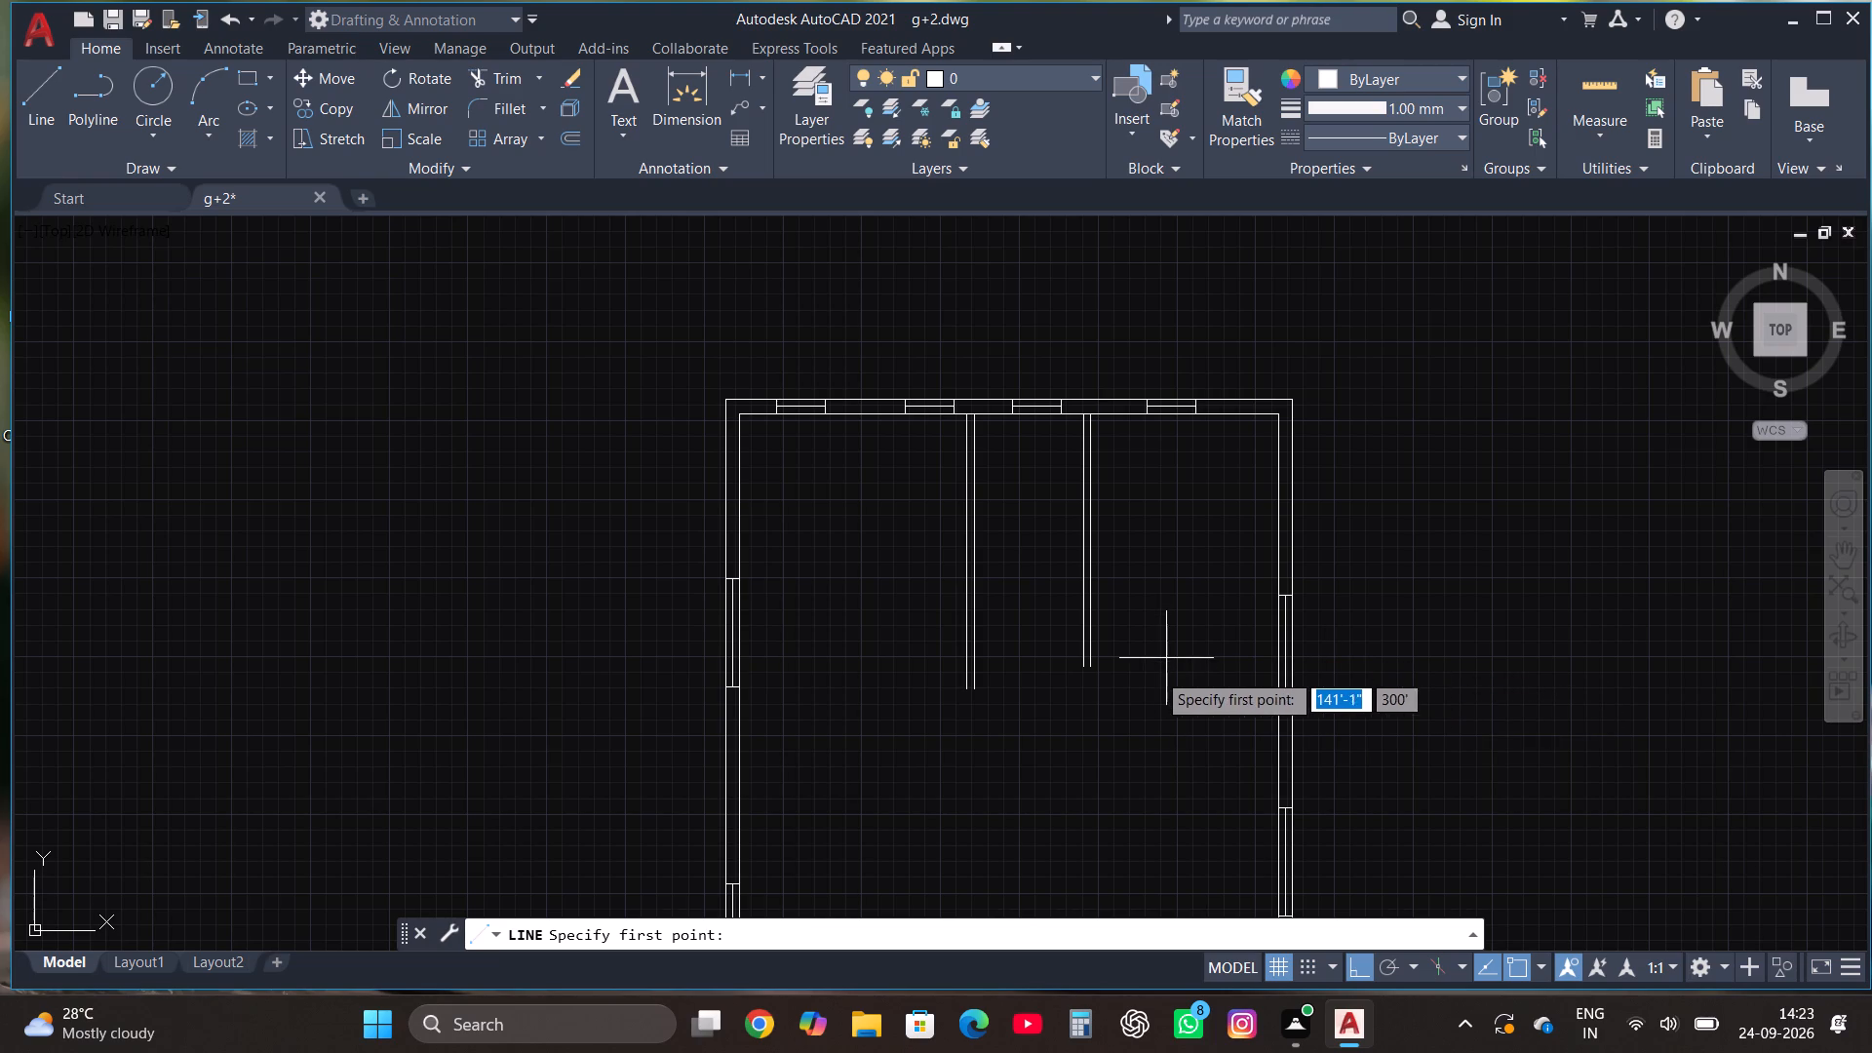
scroll(1219, 676, "down", 1)
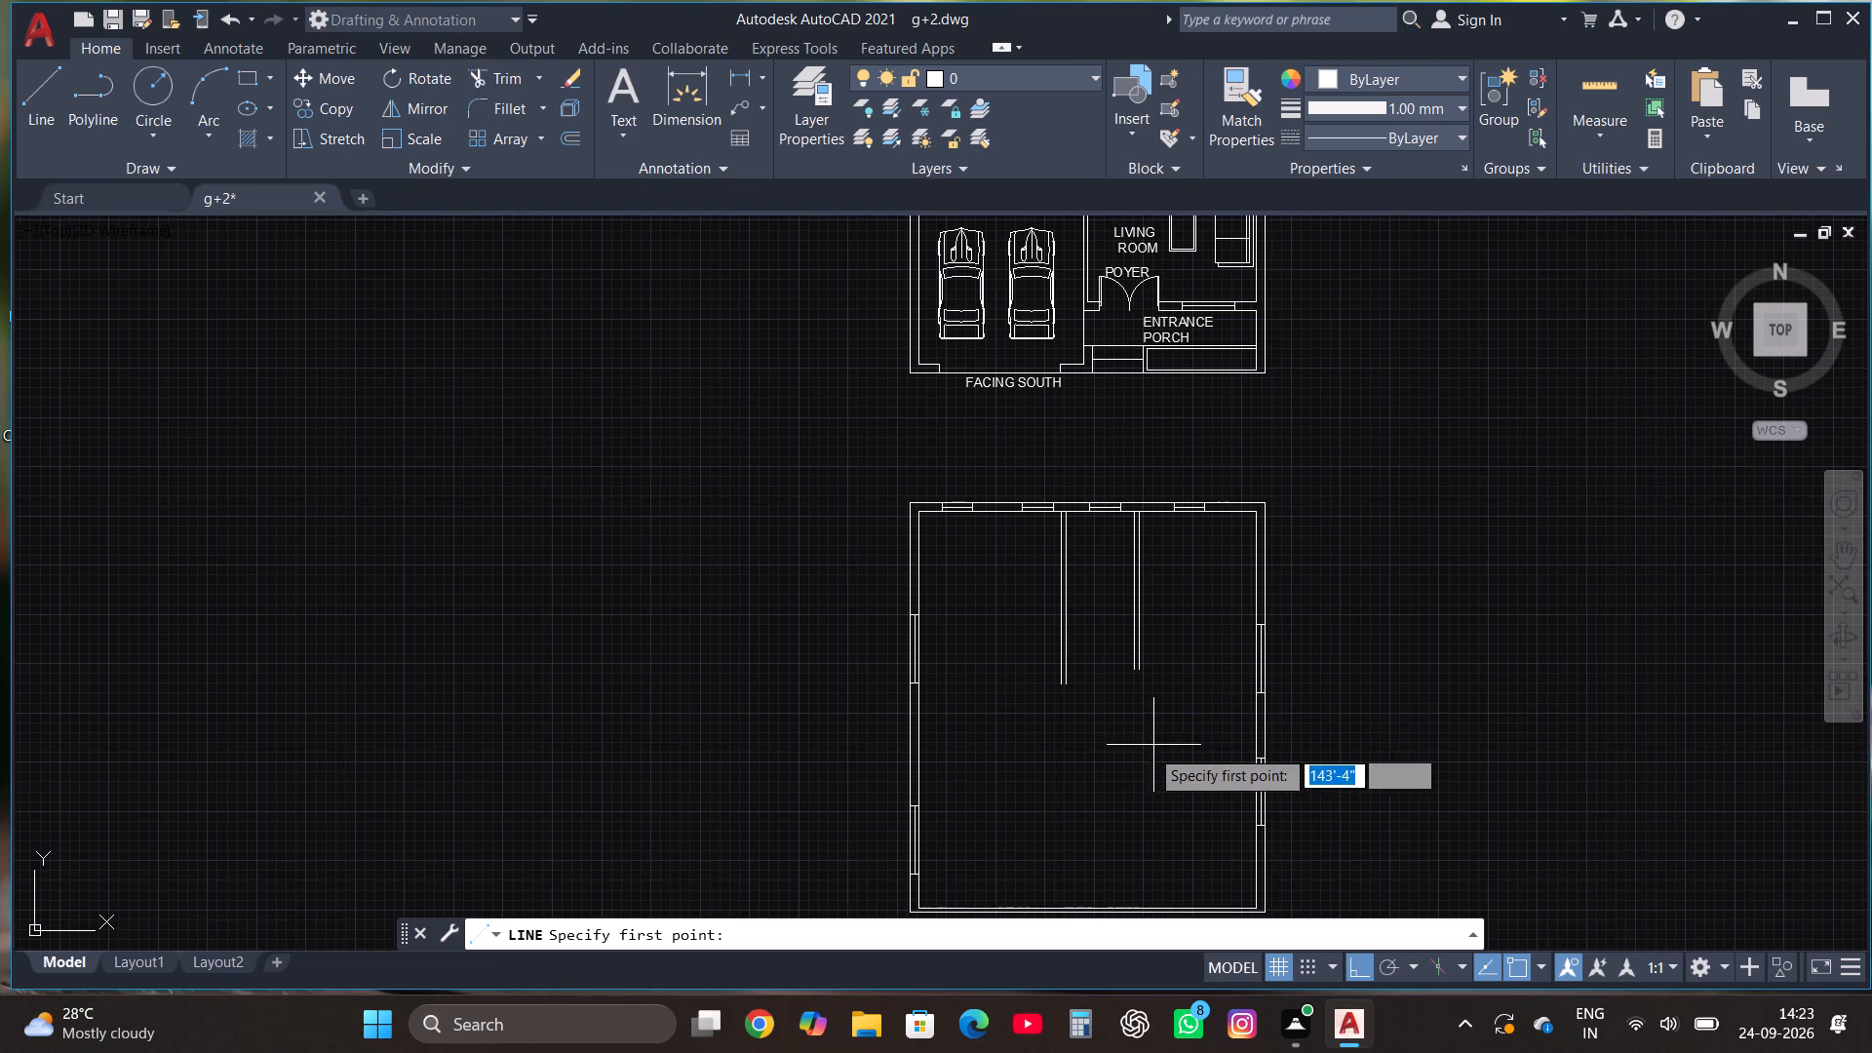
scroll(1137, 755, "up", 1)
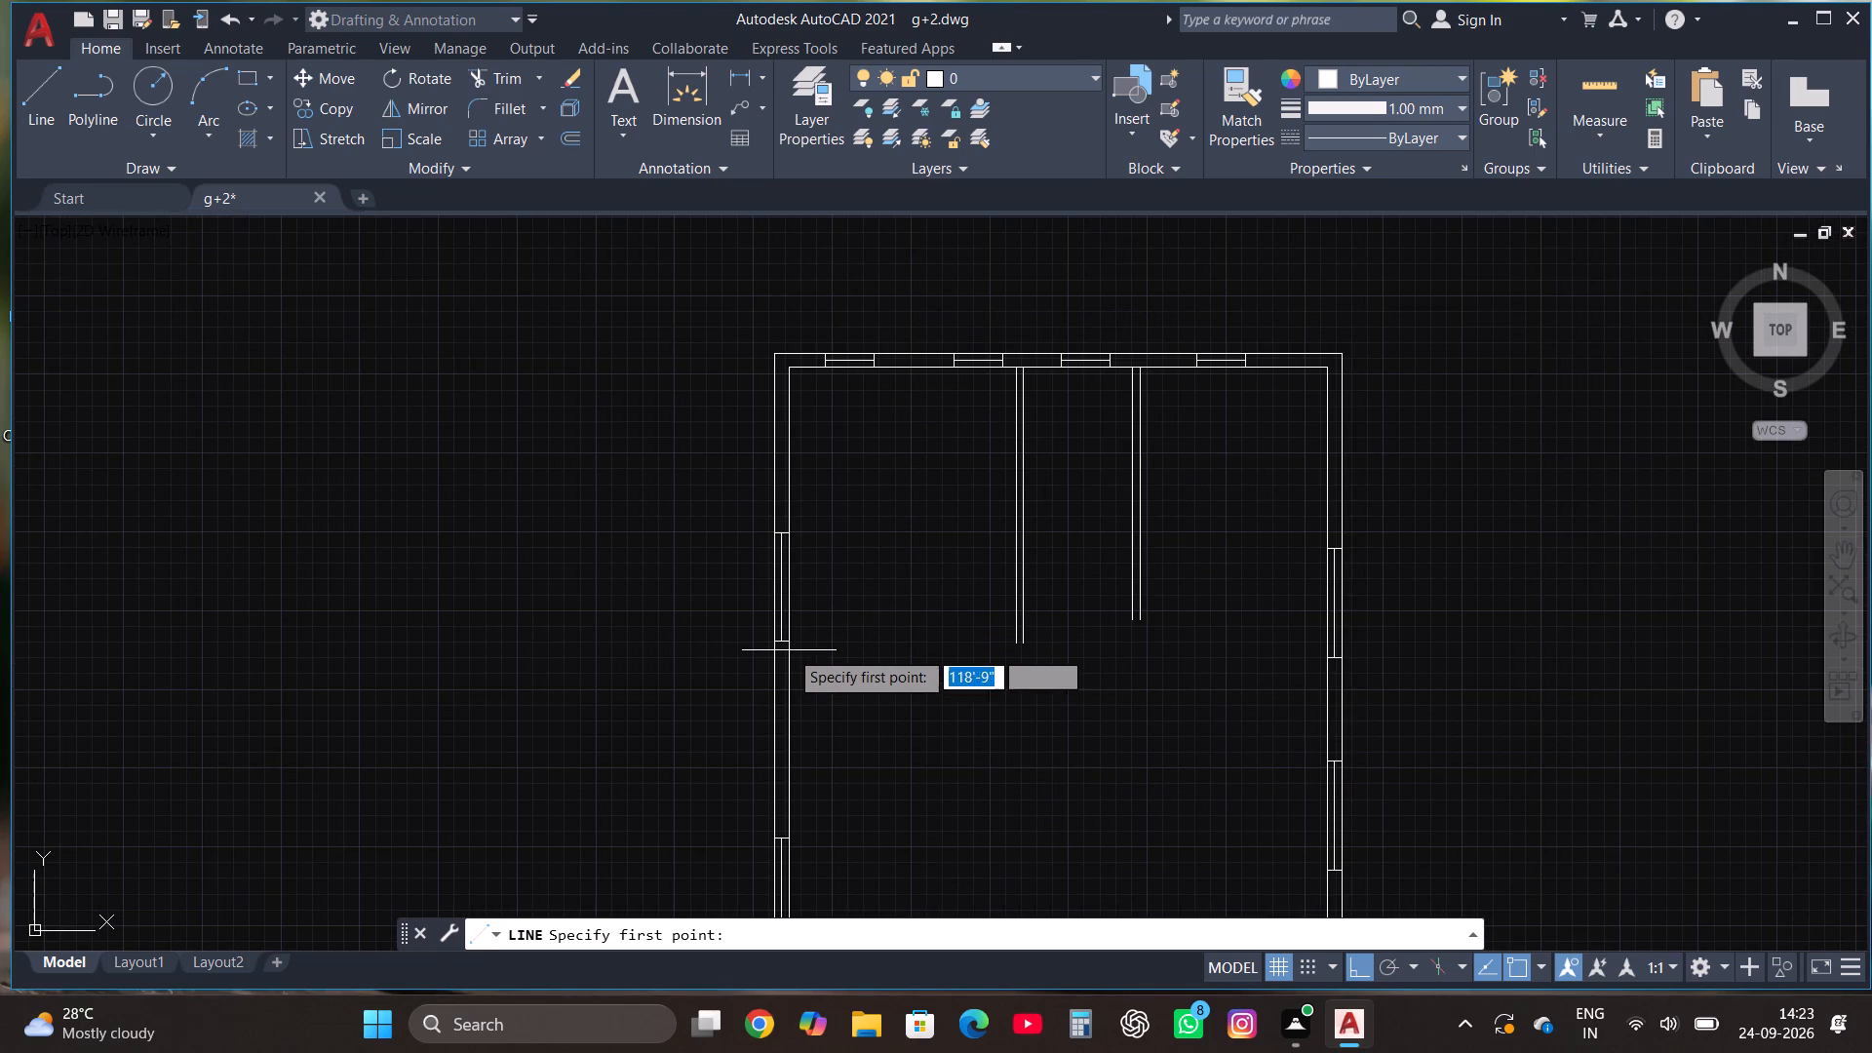
left_click(789, 648)
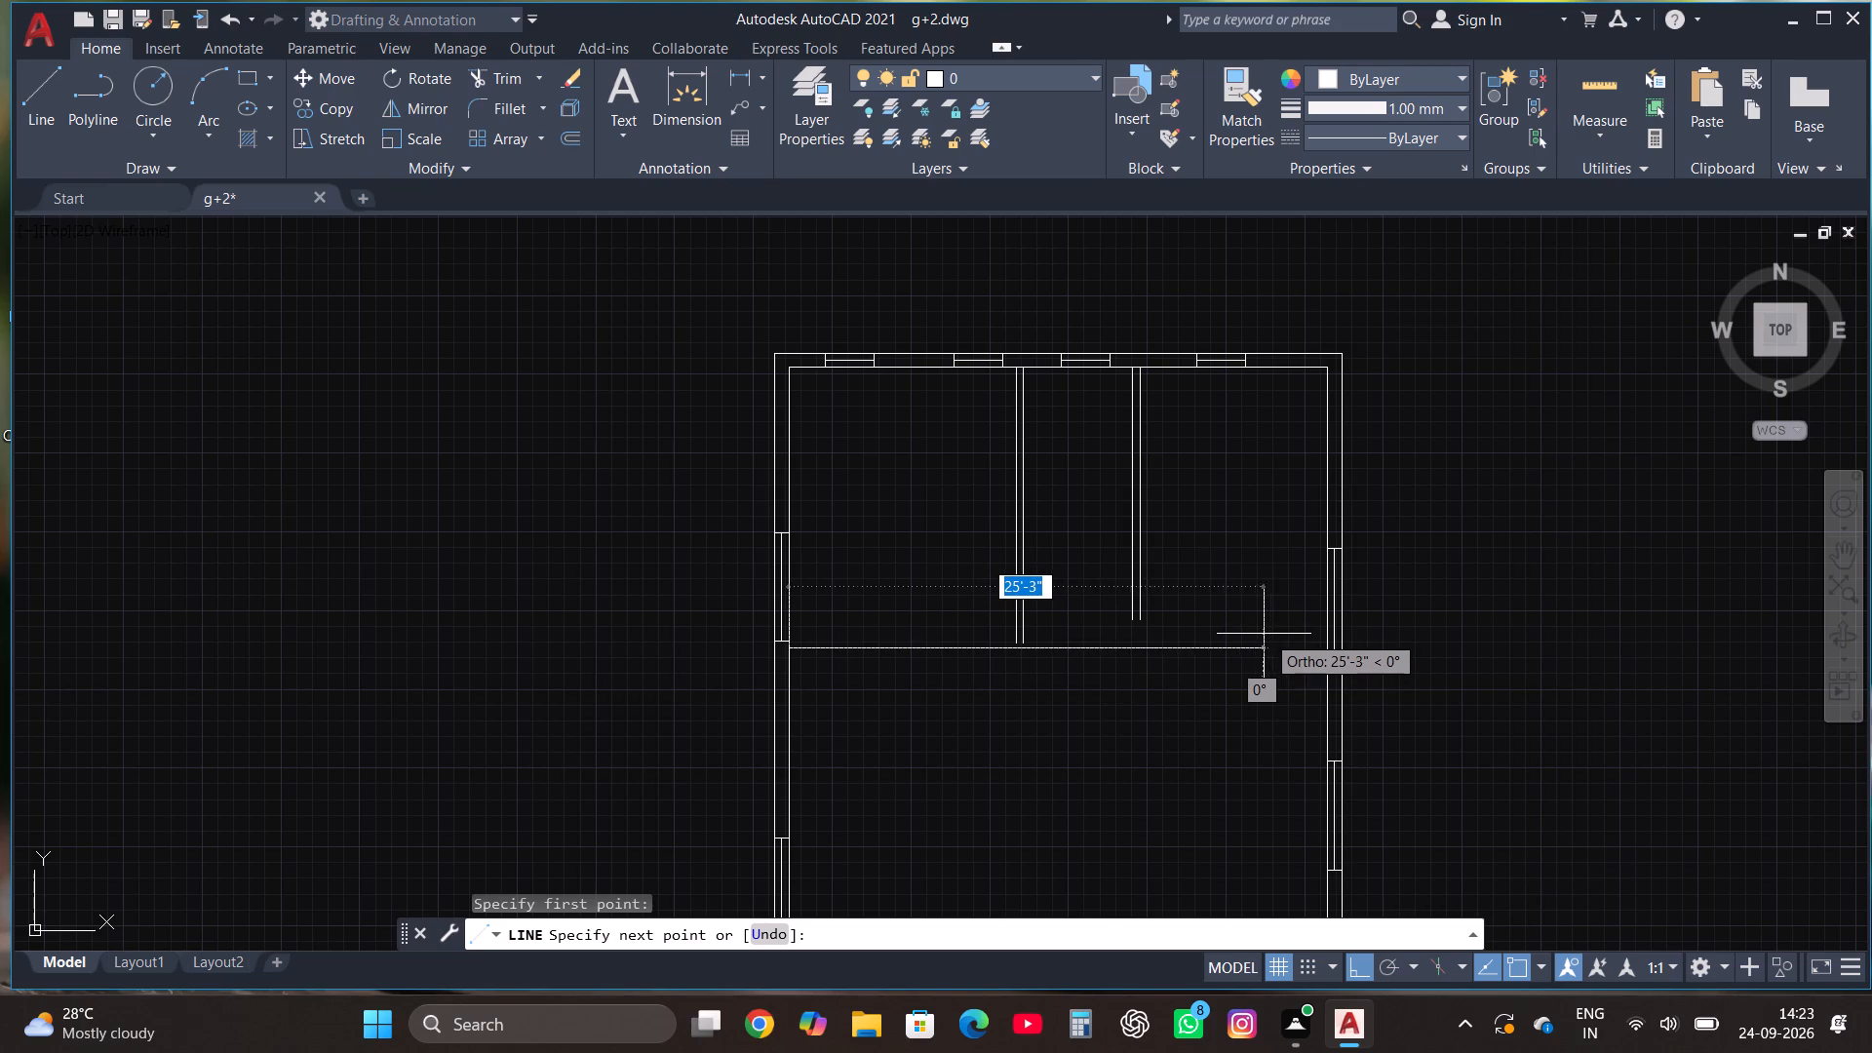
scroll(1100, 638, "up", 1)
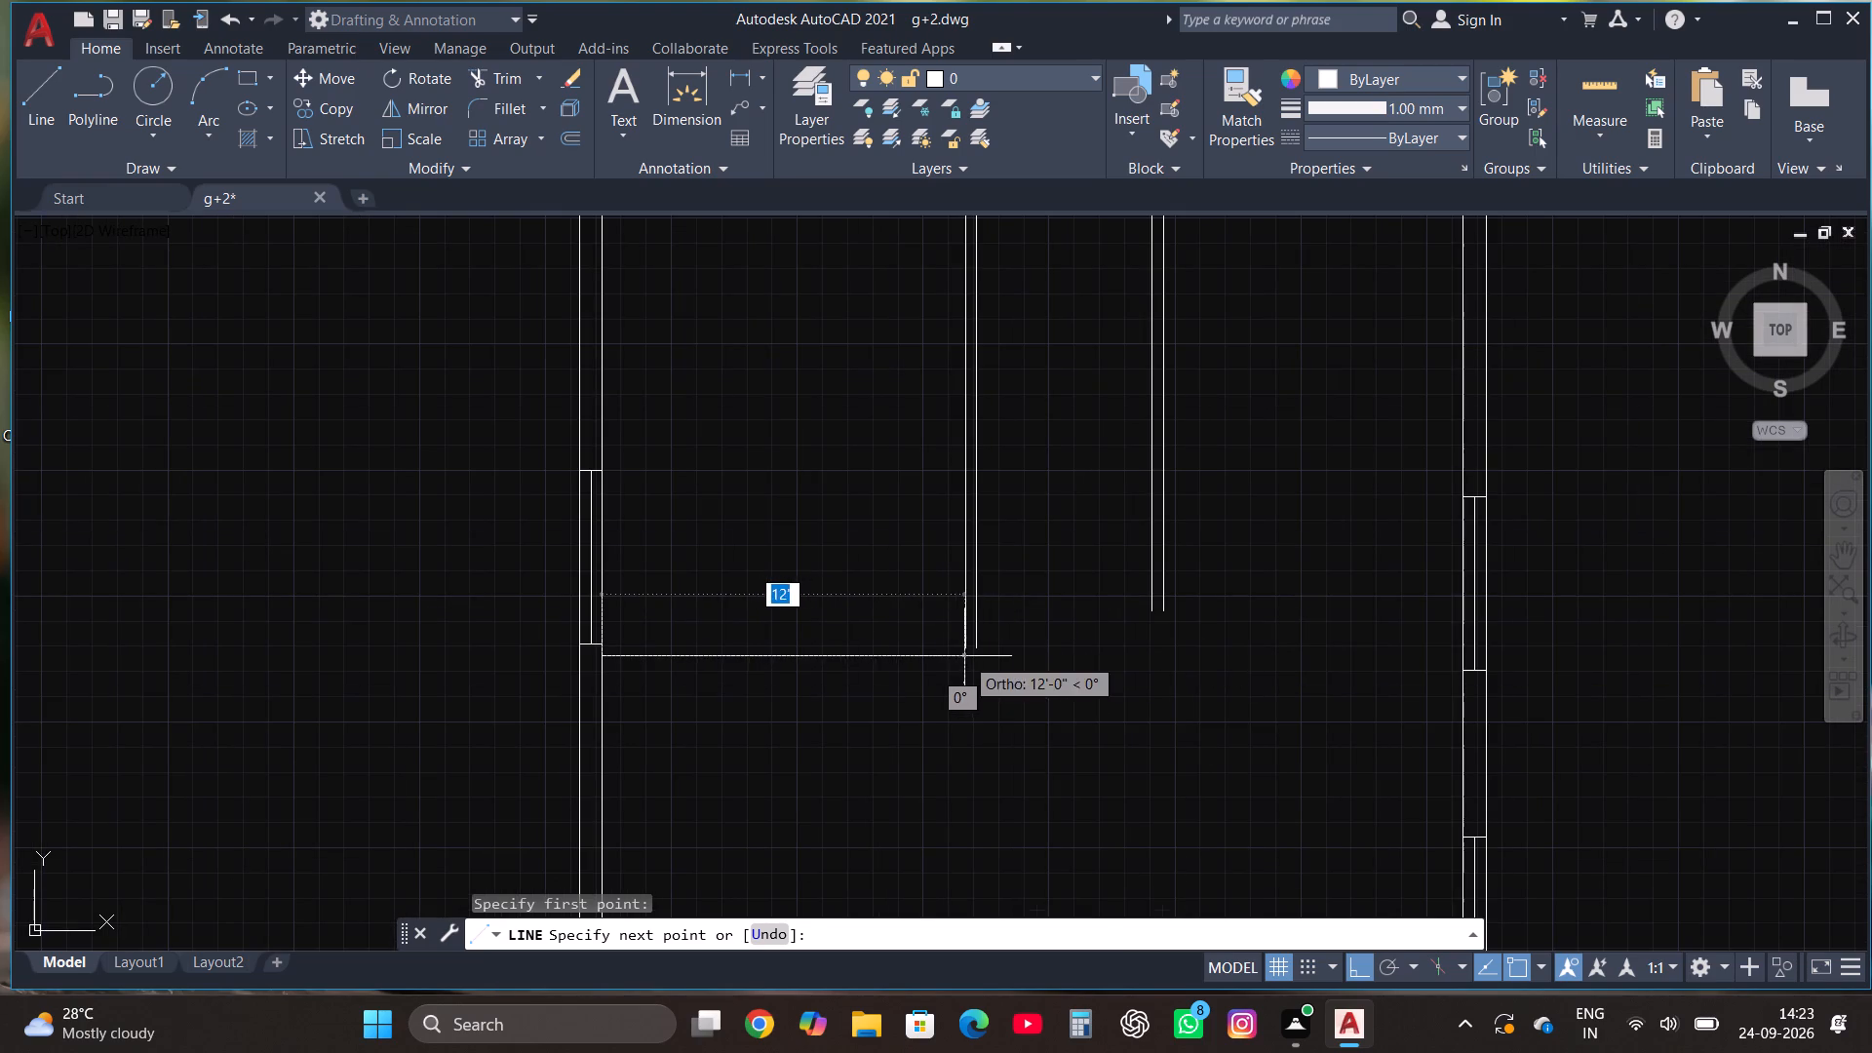
left_click(964, 656)
key("Escape")
Move the horizontal partition line north so it meets the first partition above its southern end.
scroll(869, 613, "down", 1)
scroll(1041, 591, "down", 2)
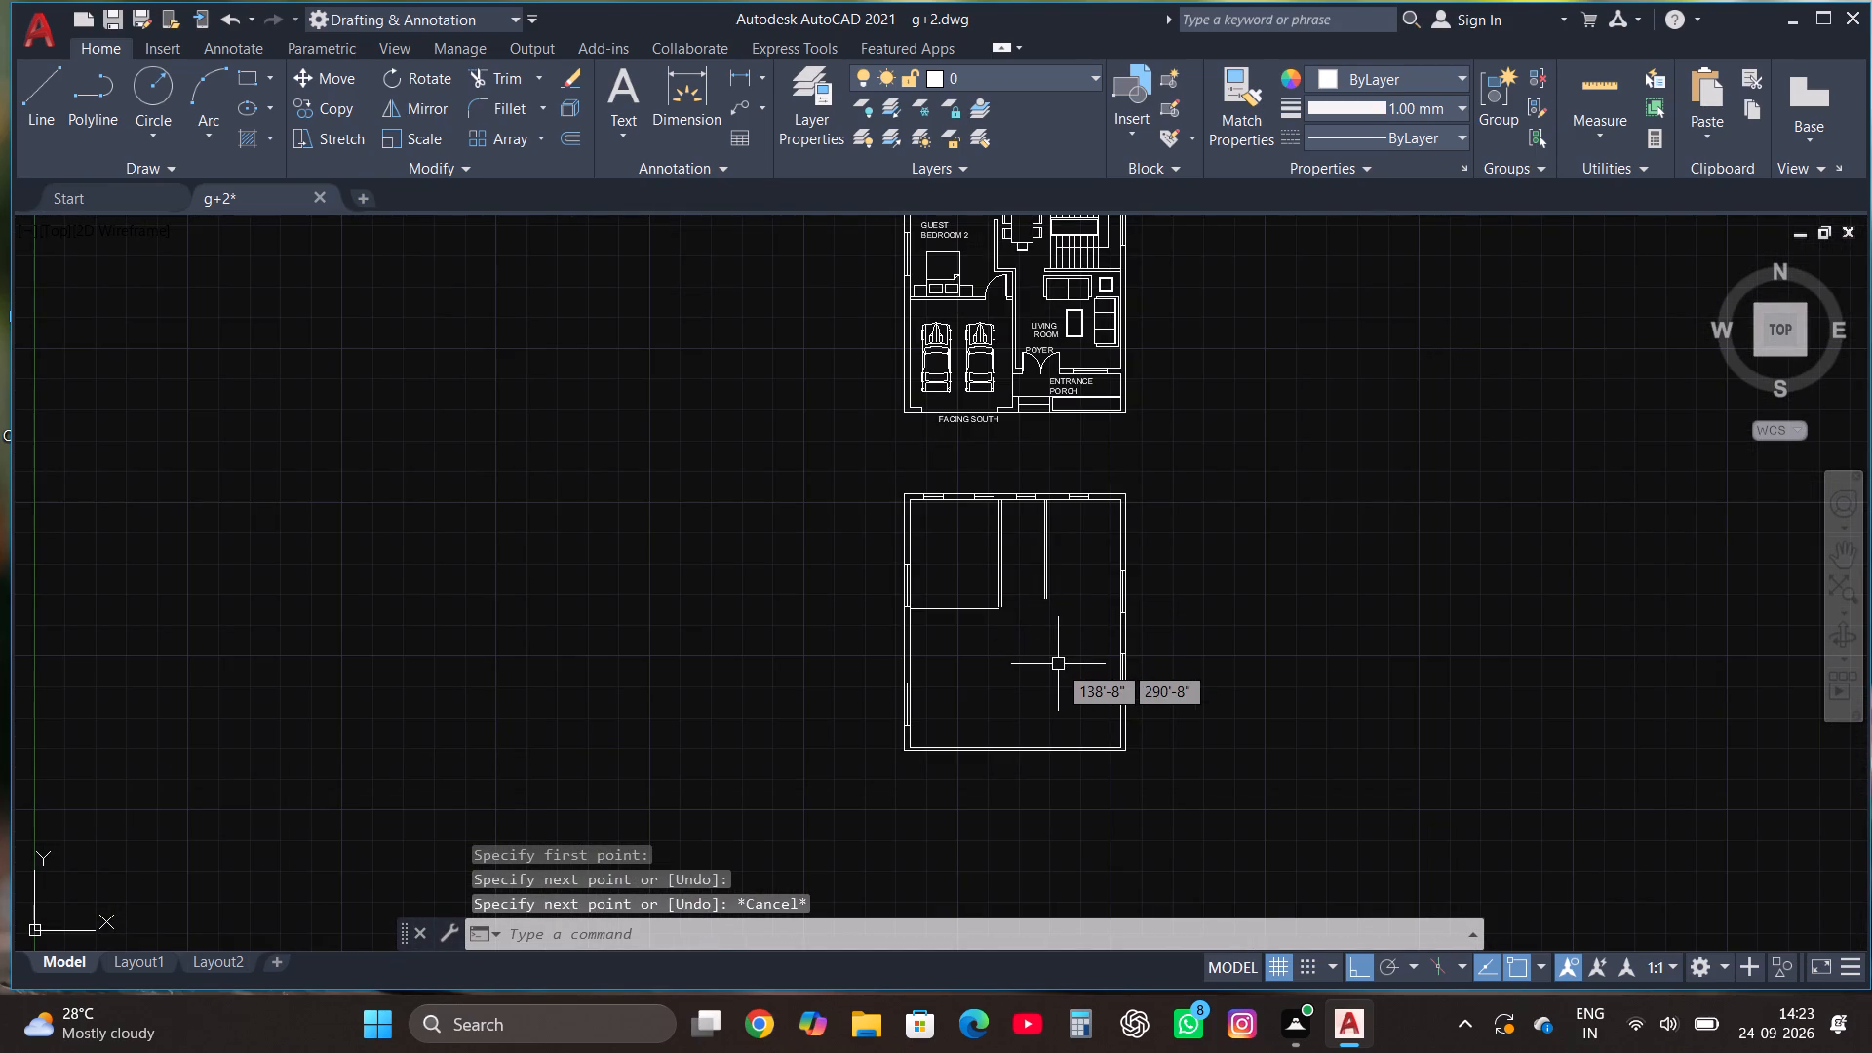
scroll(952, 613, "up", 2)
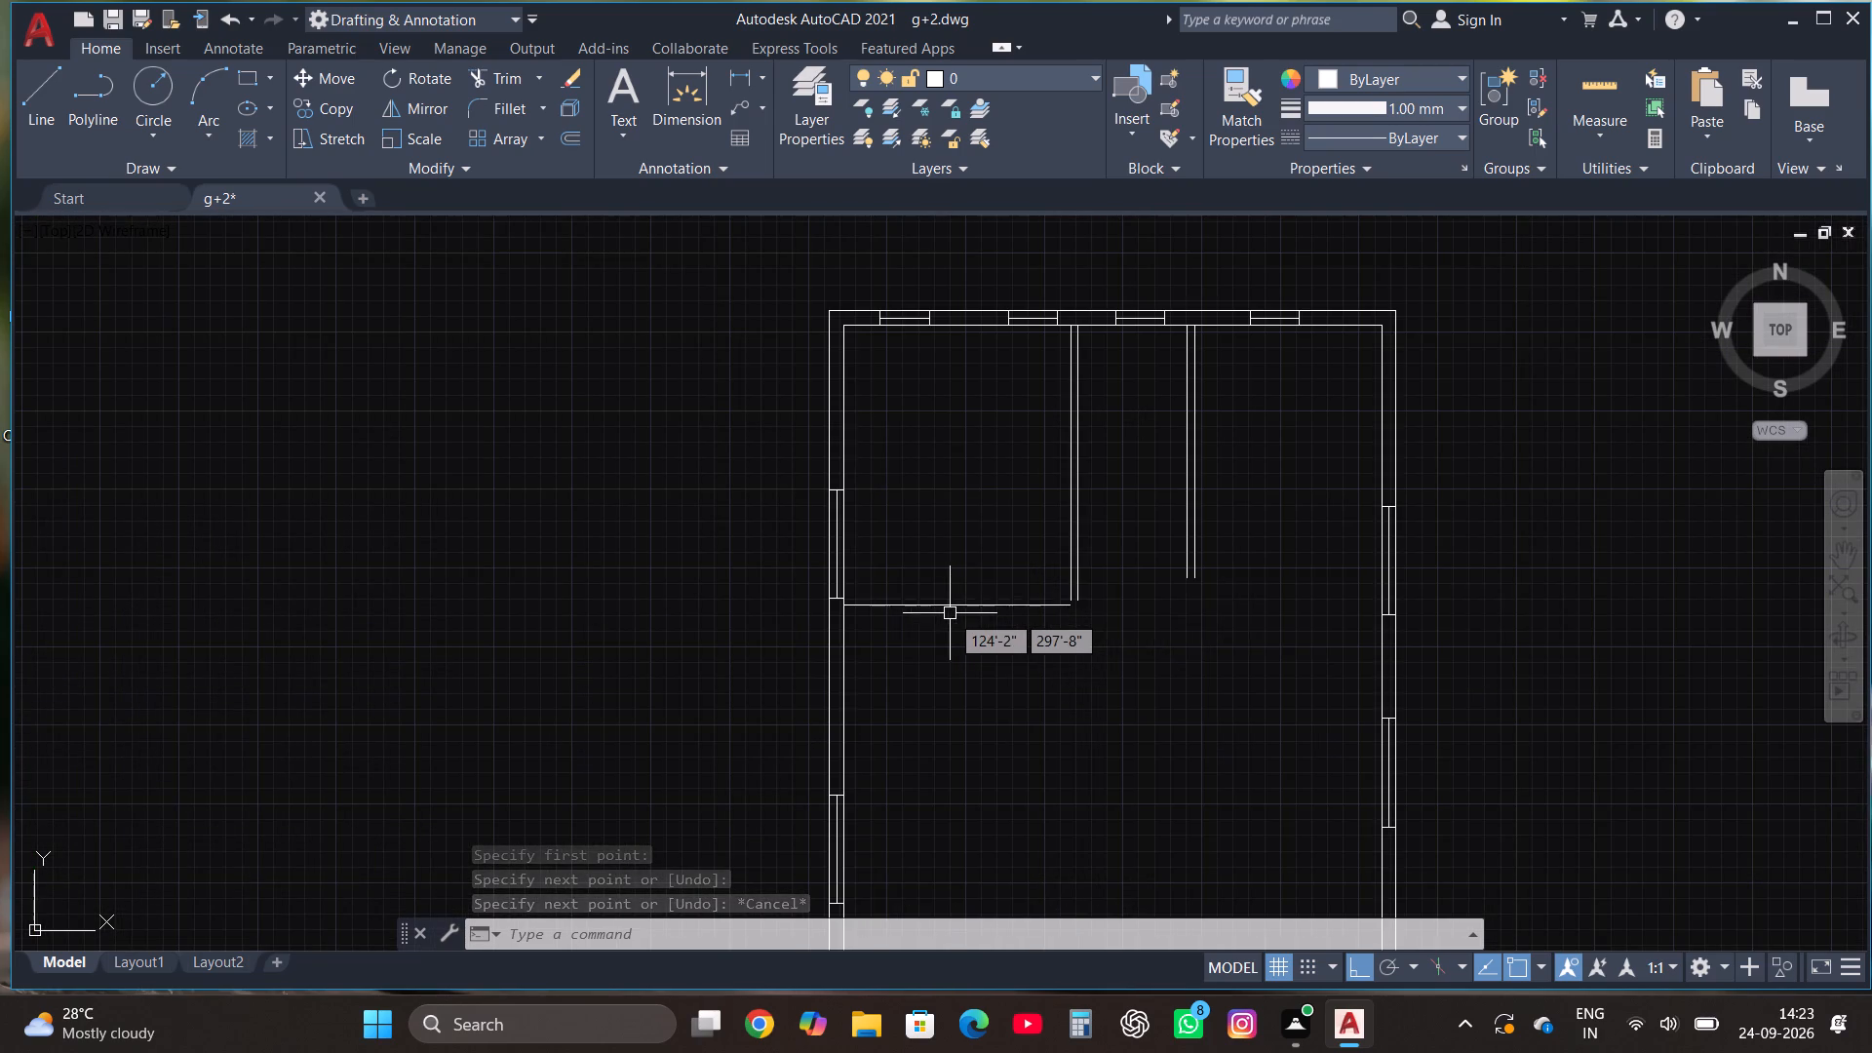
left_click(950, 613)
left_click(944, 589)
scroll(955, 600, "up", 1)
left_click(962, 612)
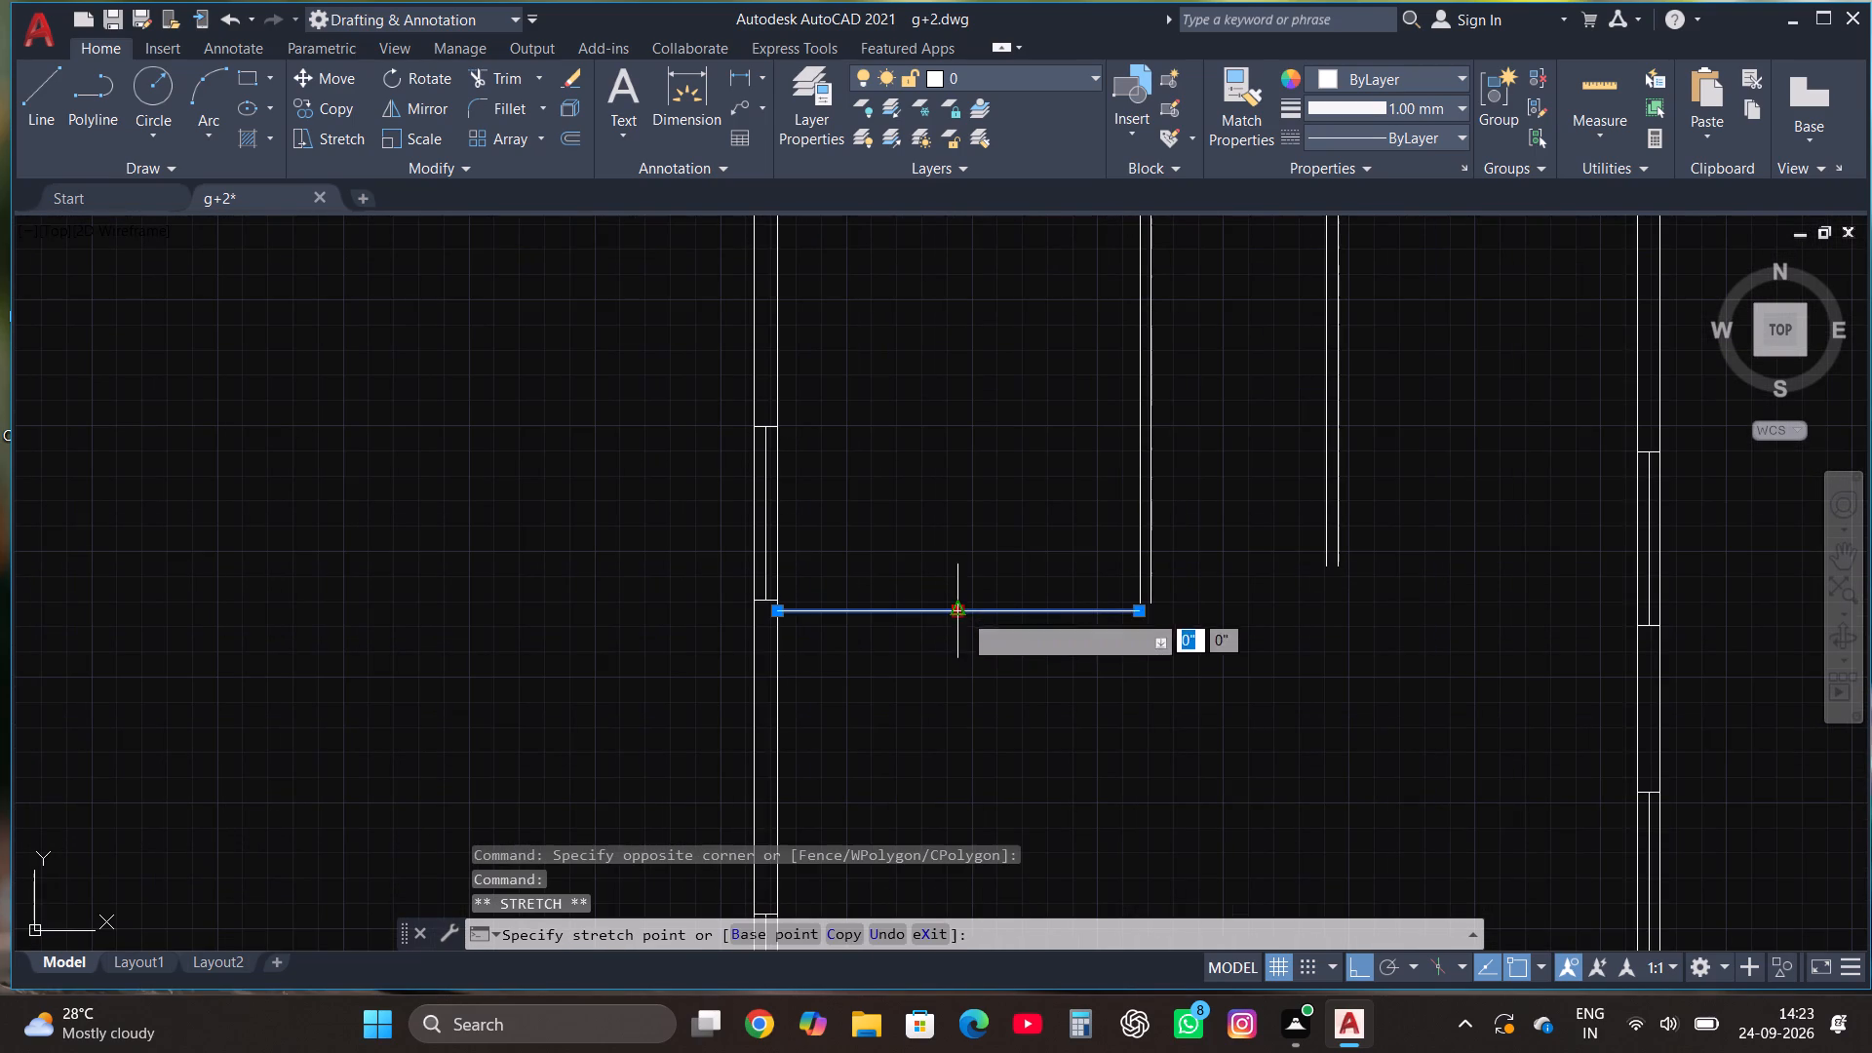
left_click(957, 563)
key("Escape")
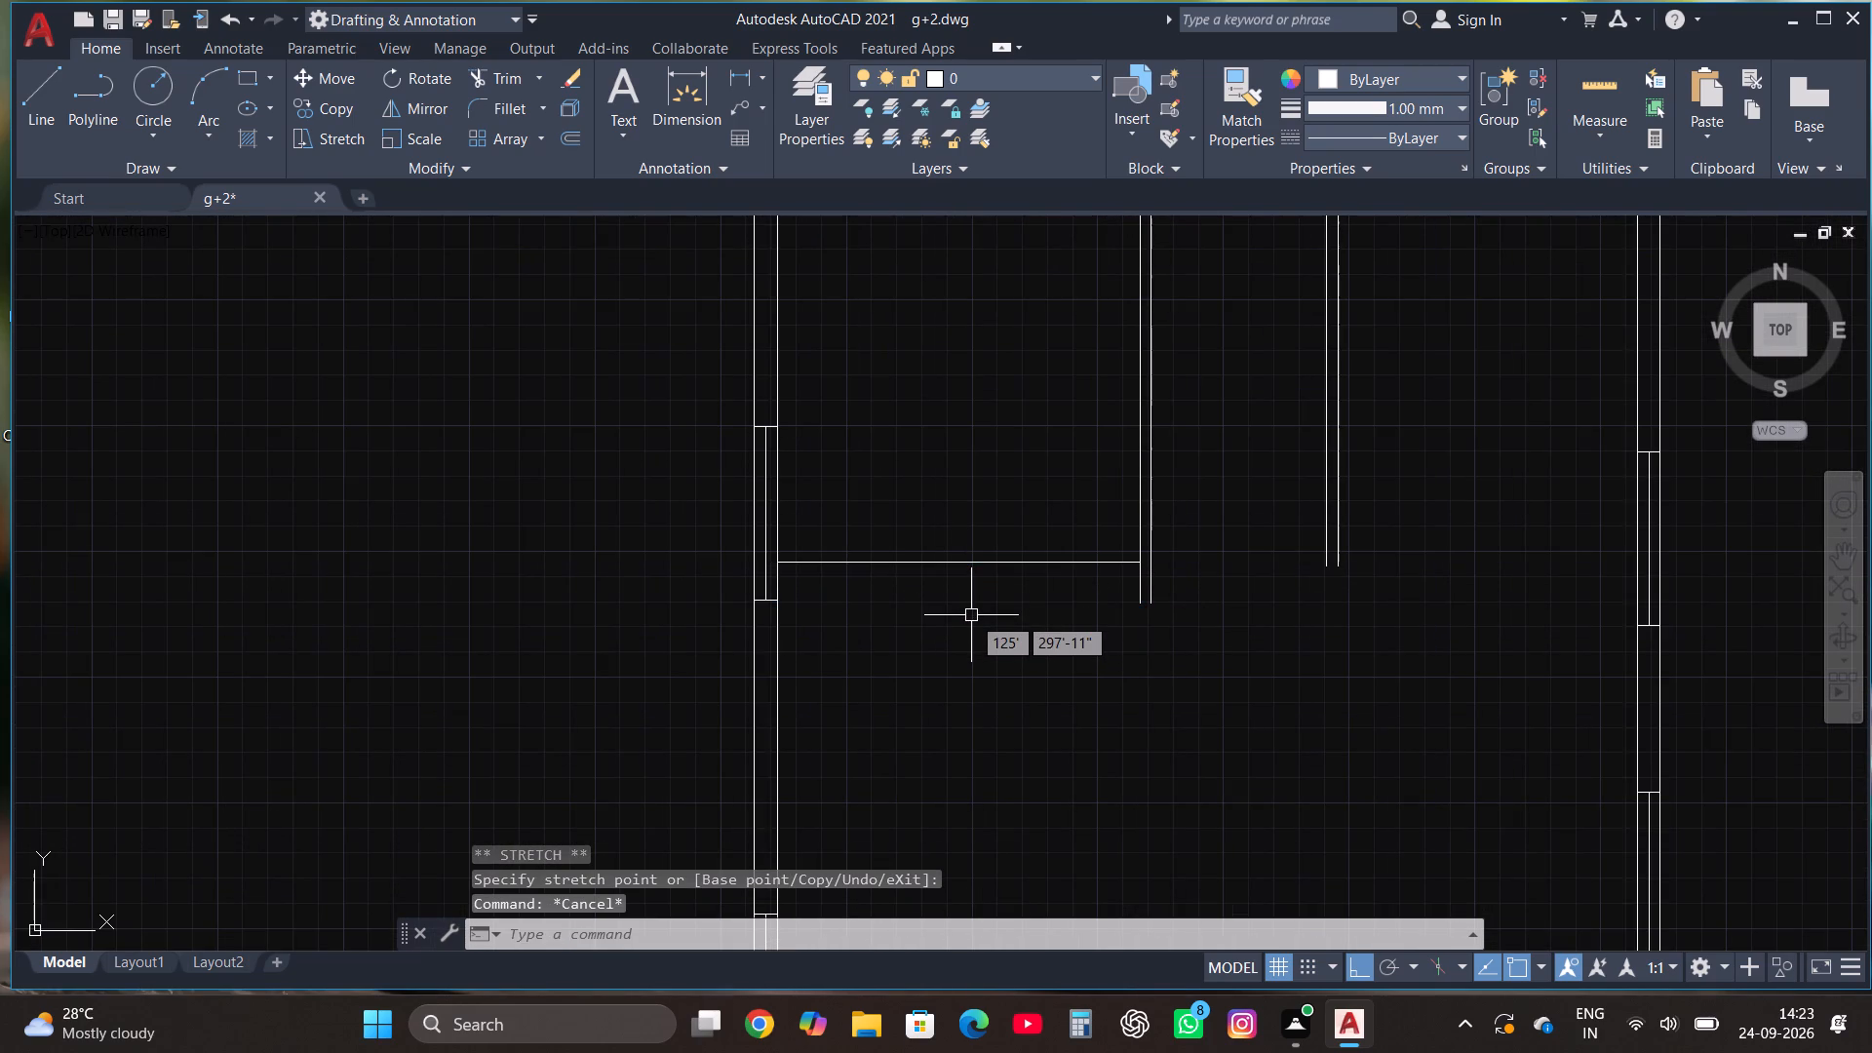
scroll(1255, 614, "up", 1)
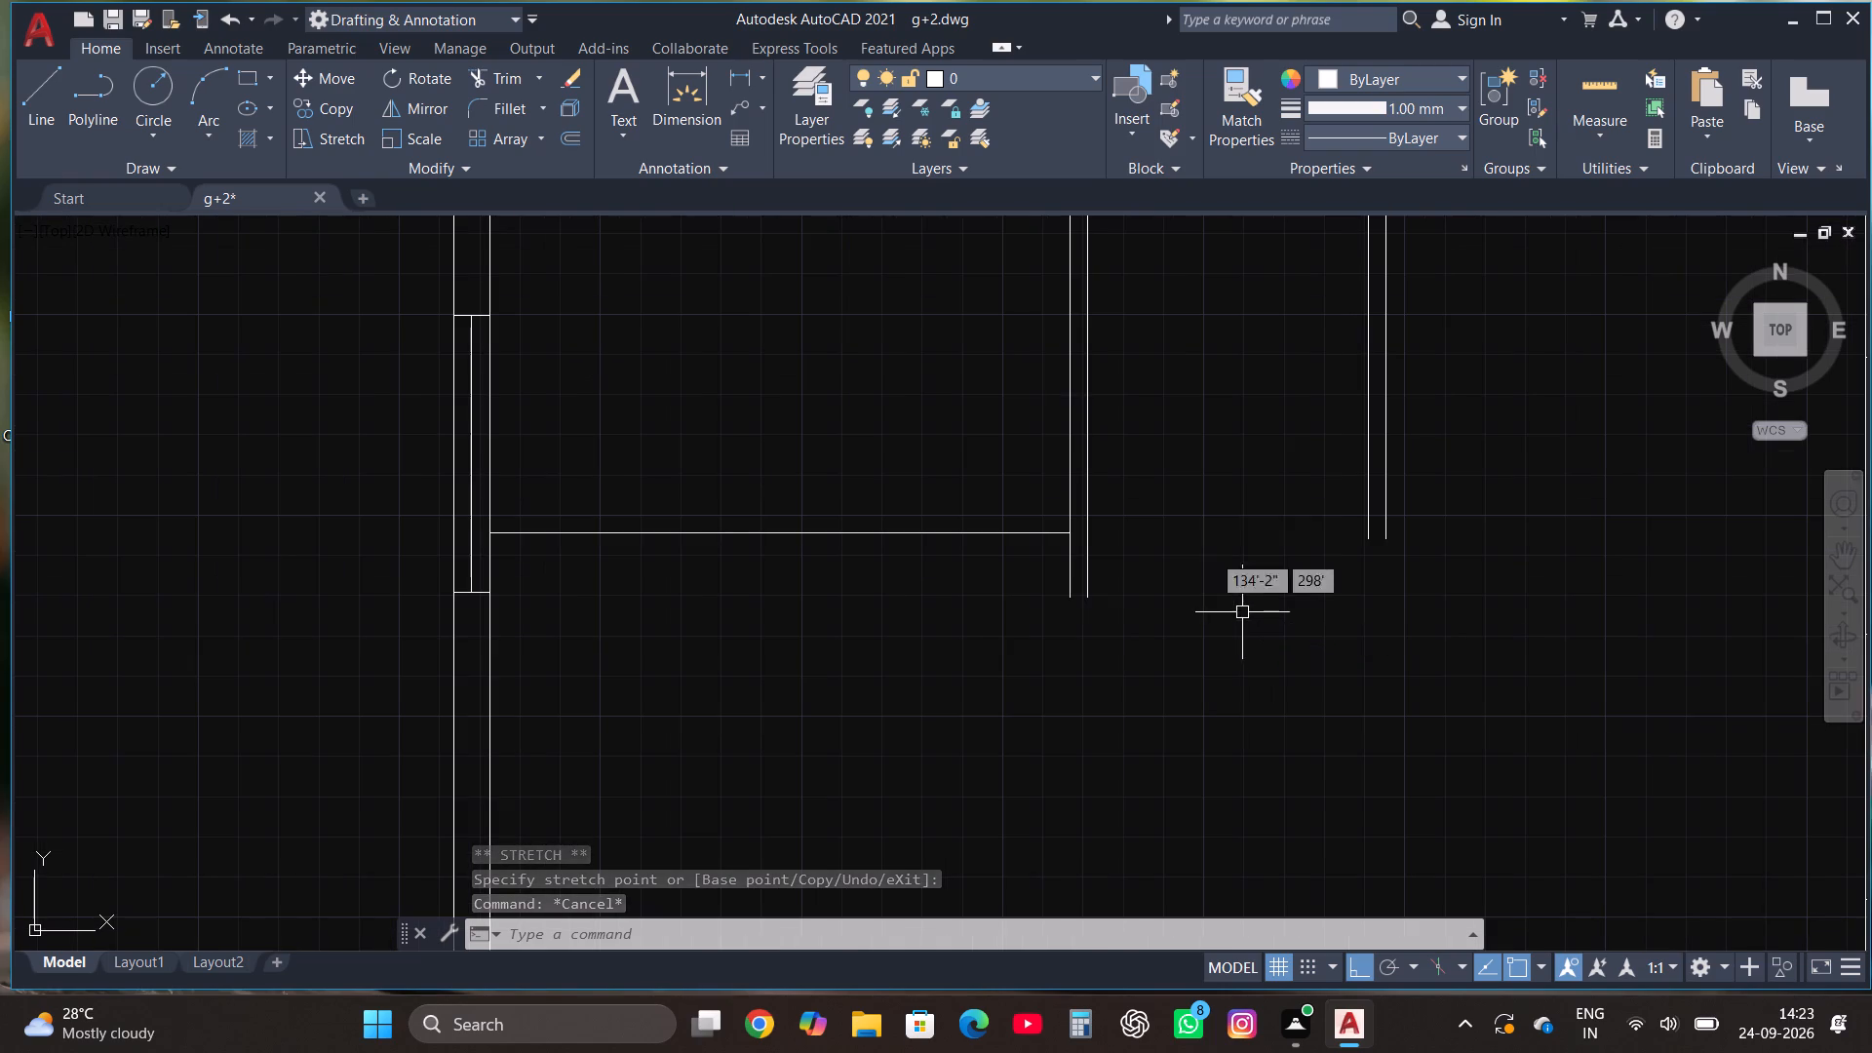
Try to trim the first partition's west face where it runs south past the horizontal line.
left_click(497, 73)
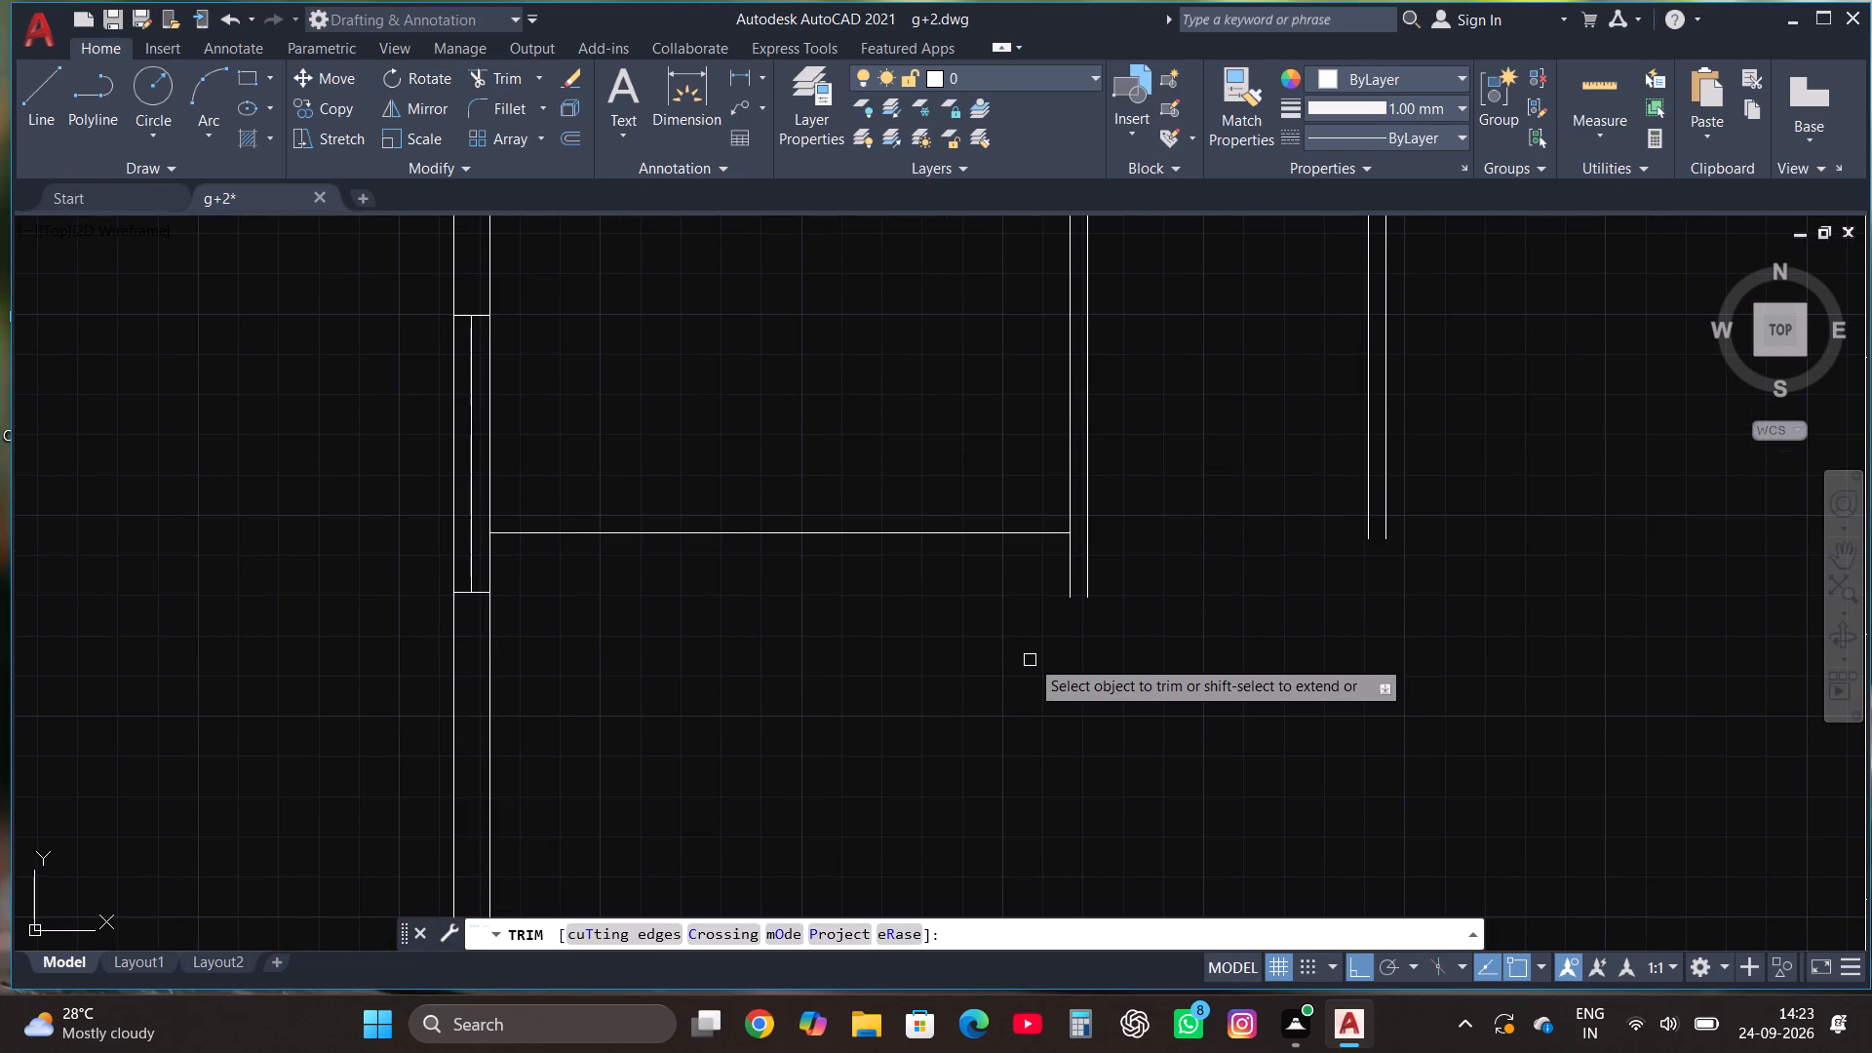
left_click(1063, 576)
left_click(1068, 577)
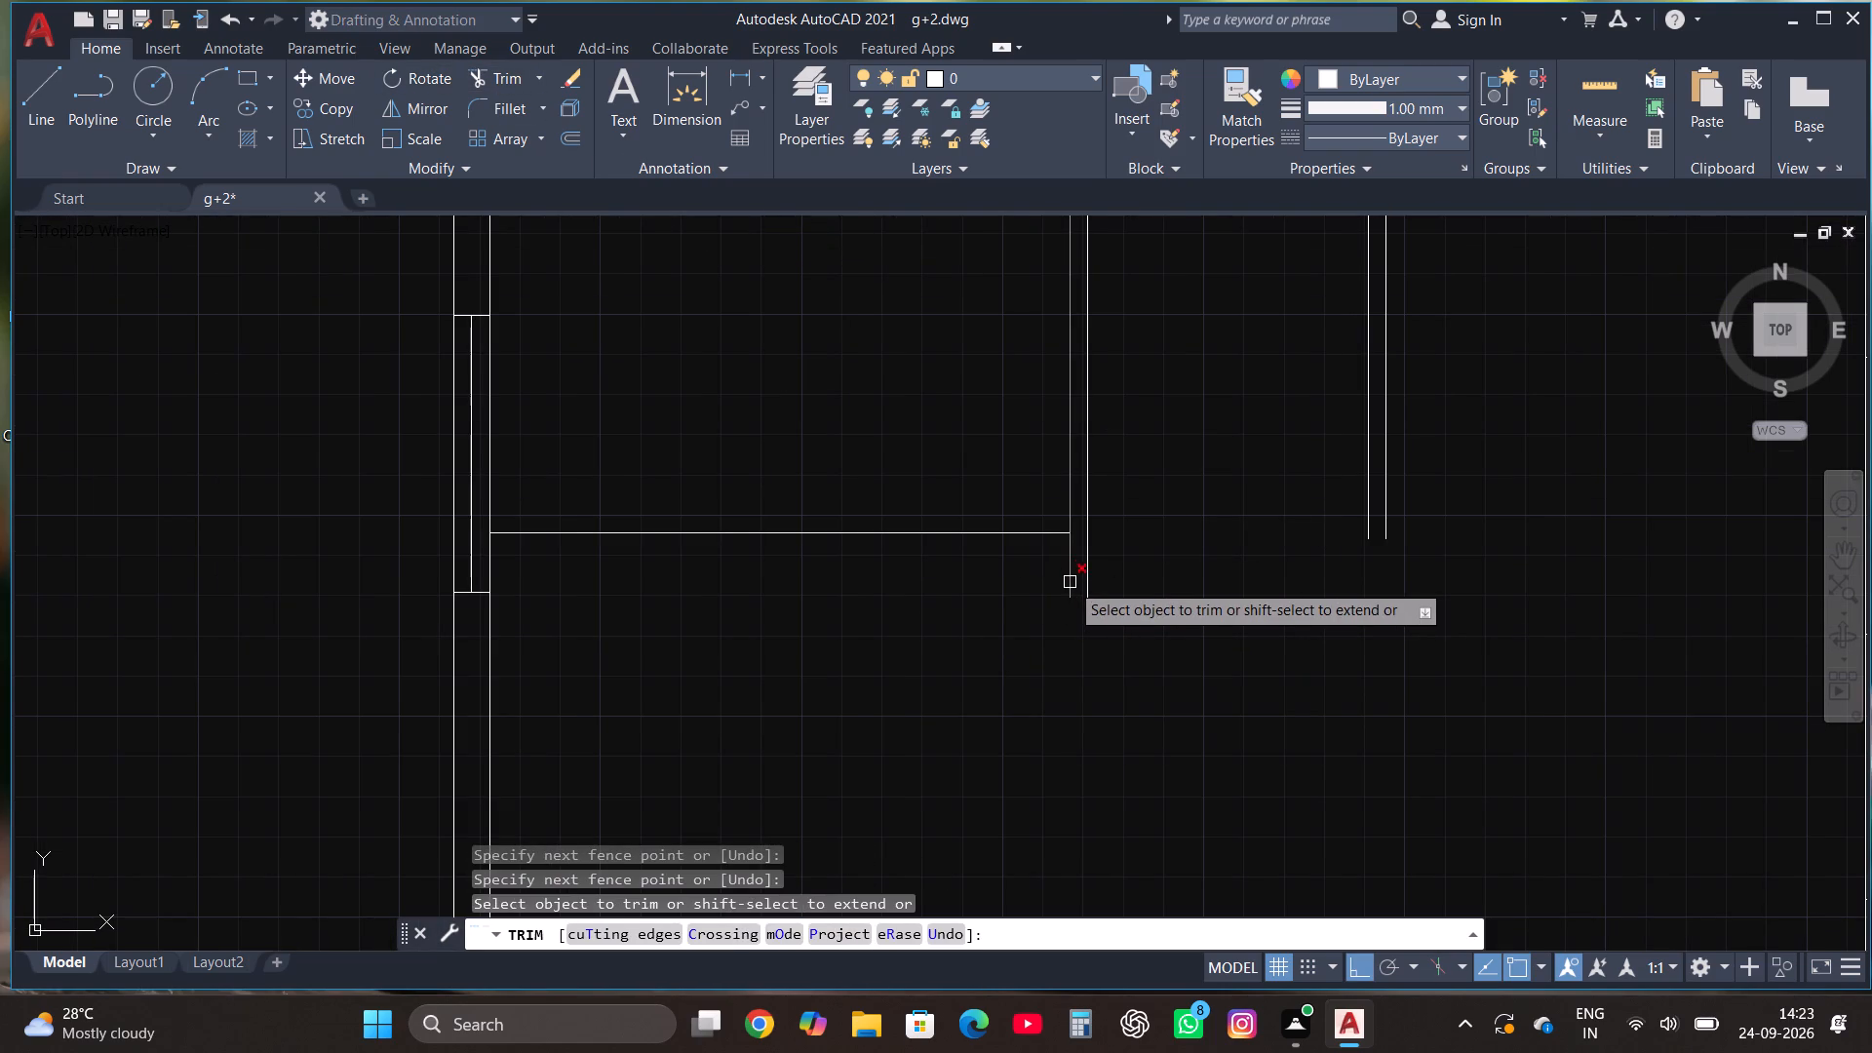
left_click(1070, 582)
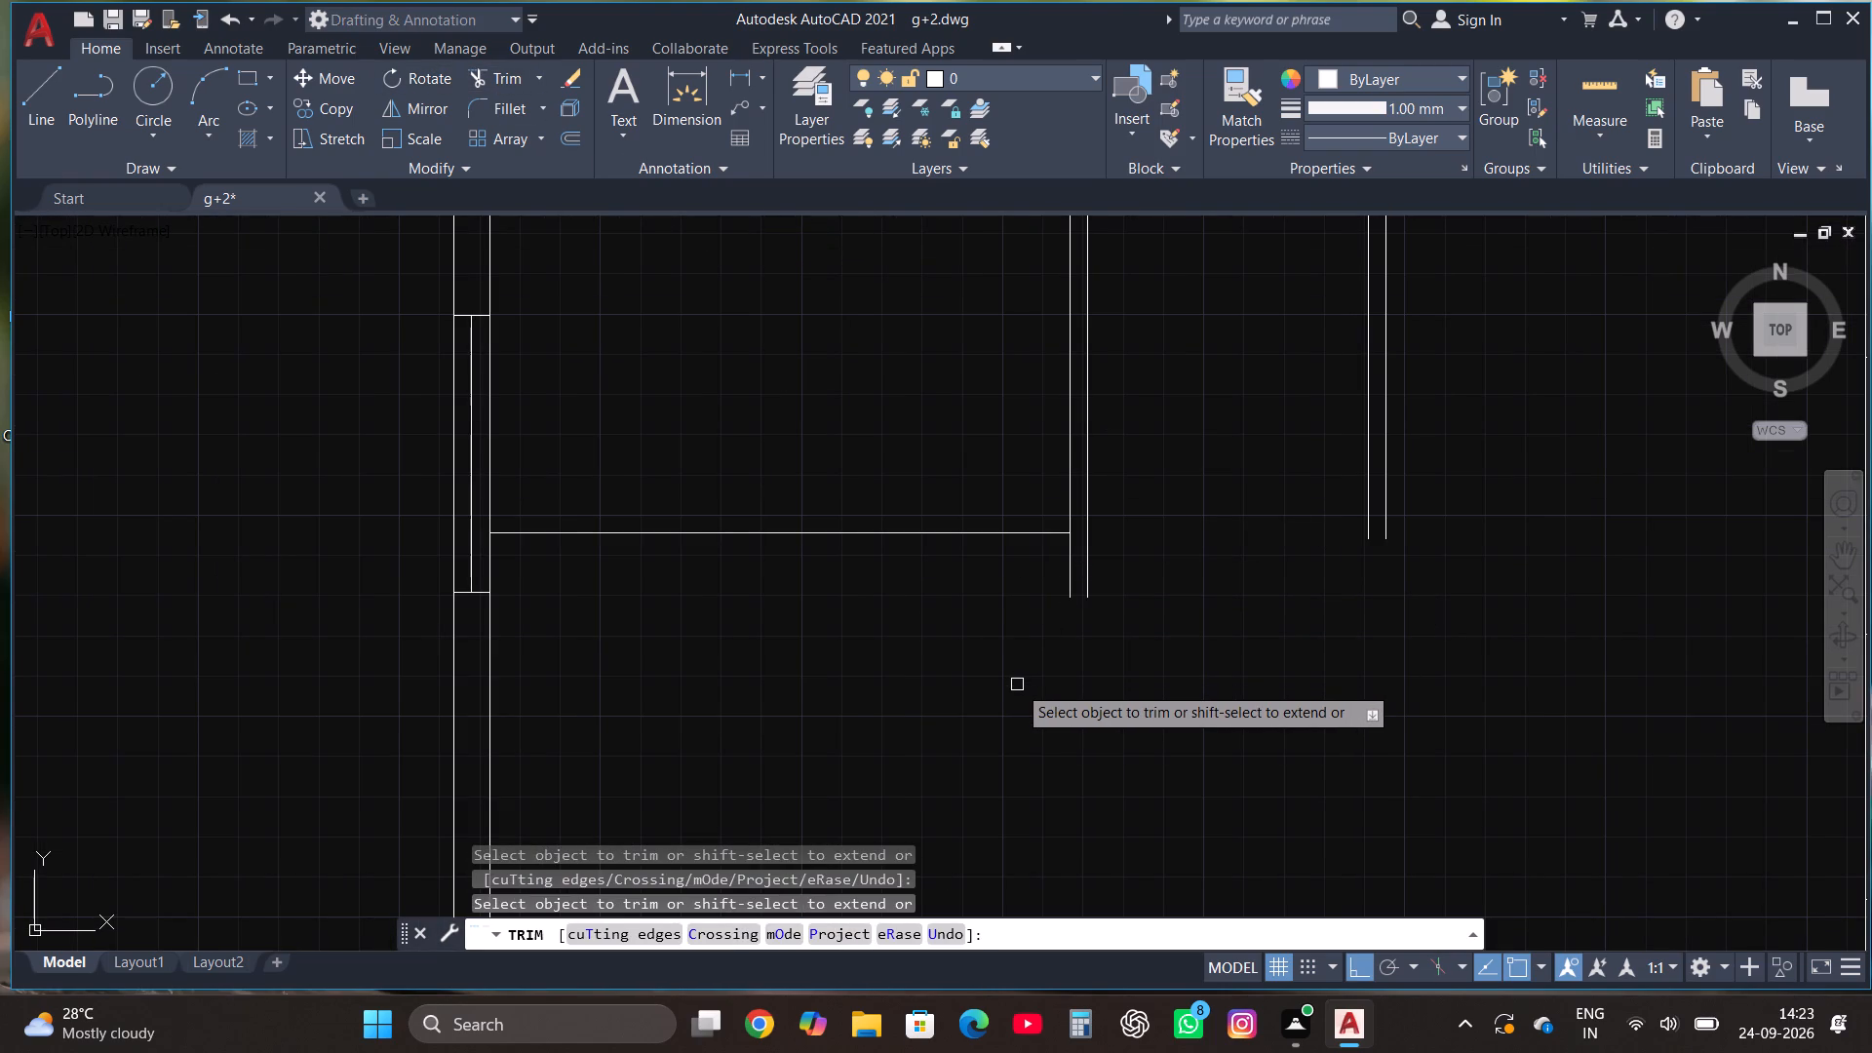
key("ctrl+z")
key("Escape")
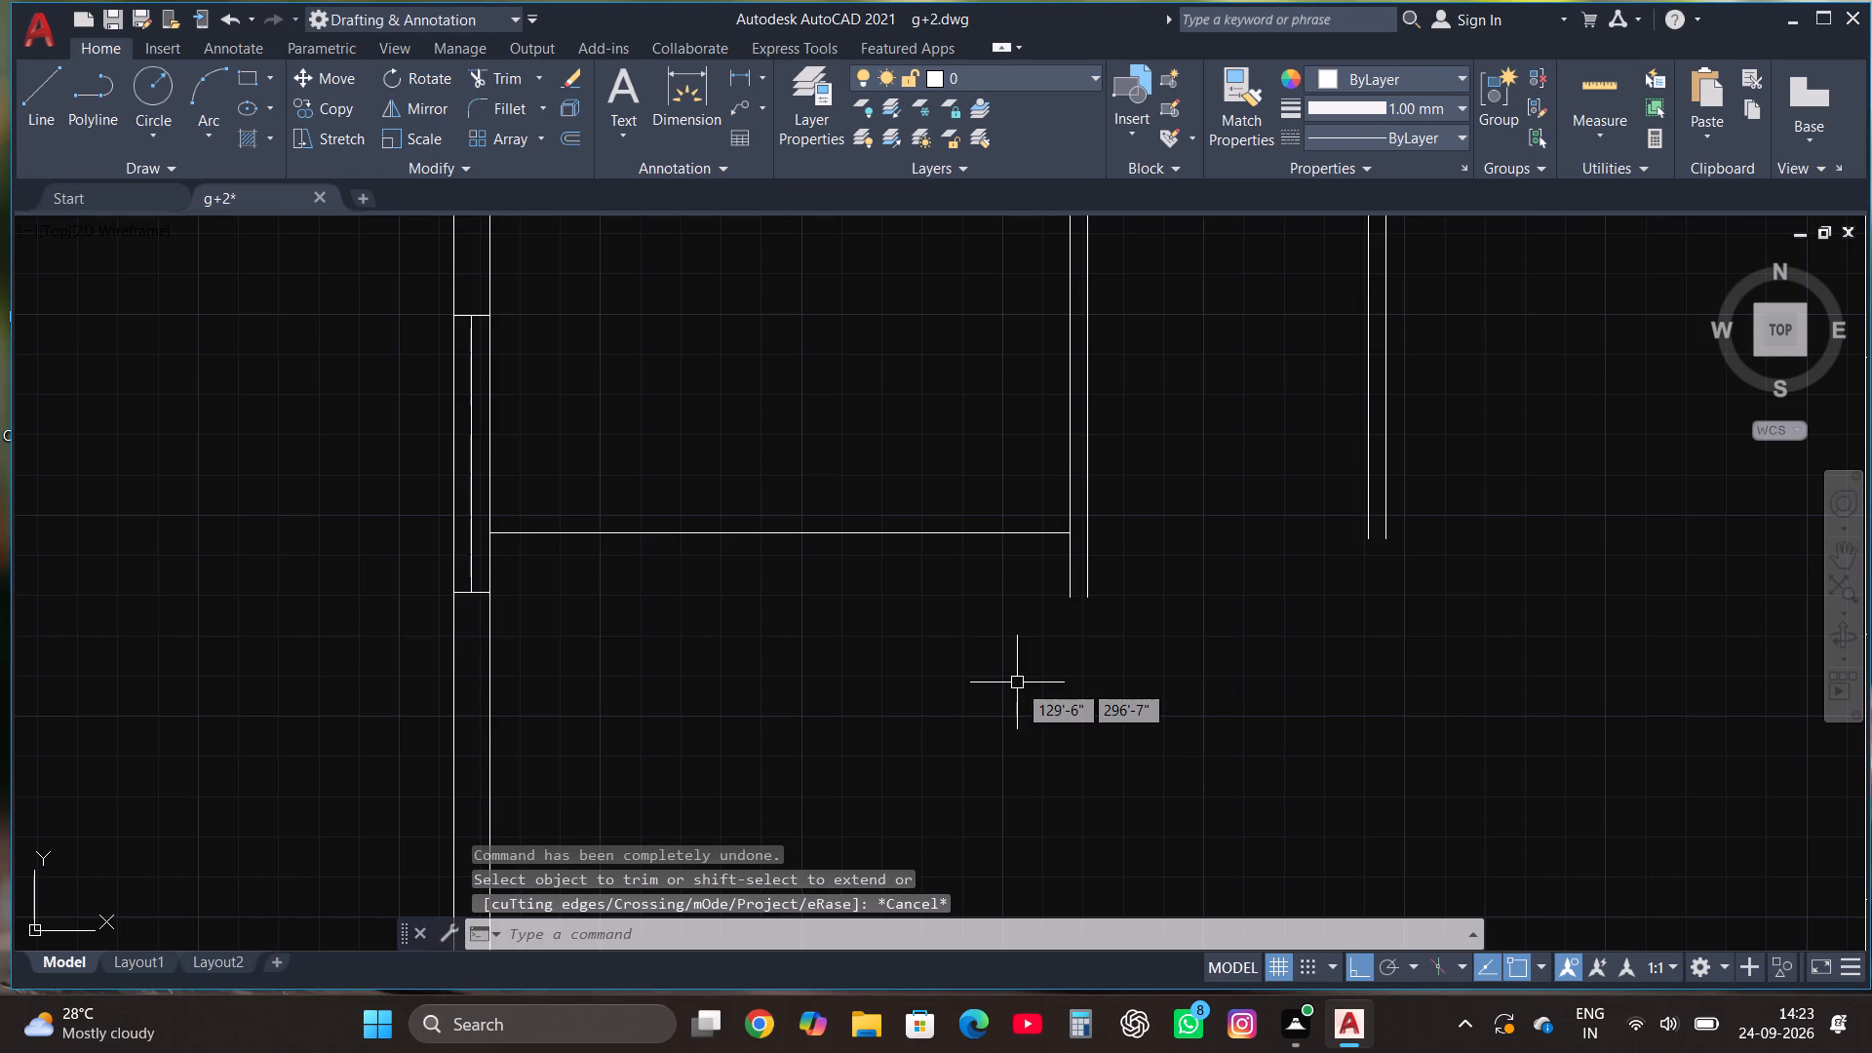
Draw a vertical line about 19' long from the south end of the first partition's west face into the south wall.
scroll(1265, 526, "down", 2)
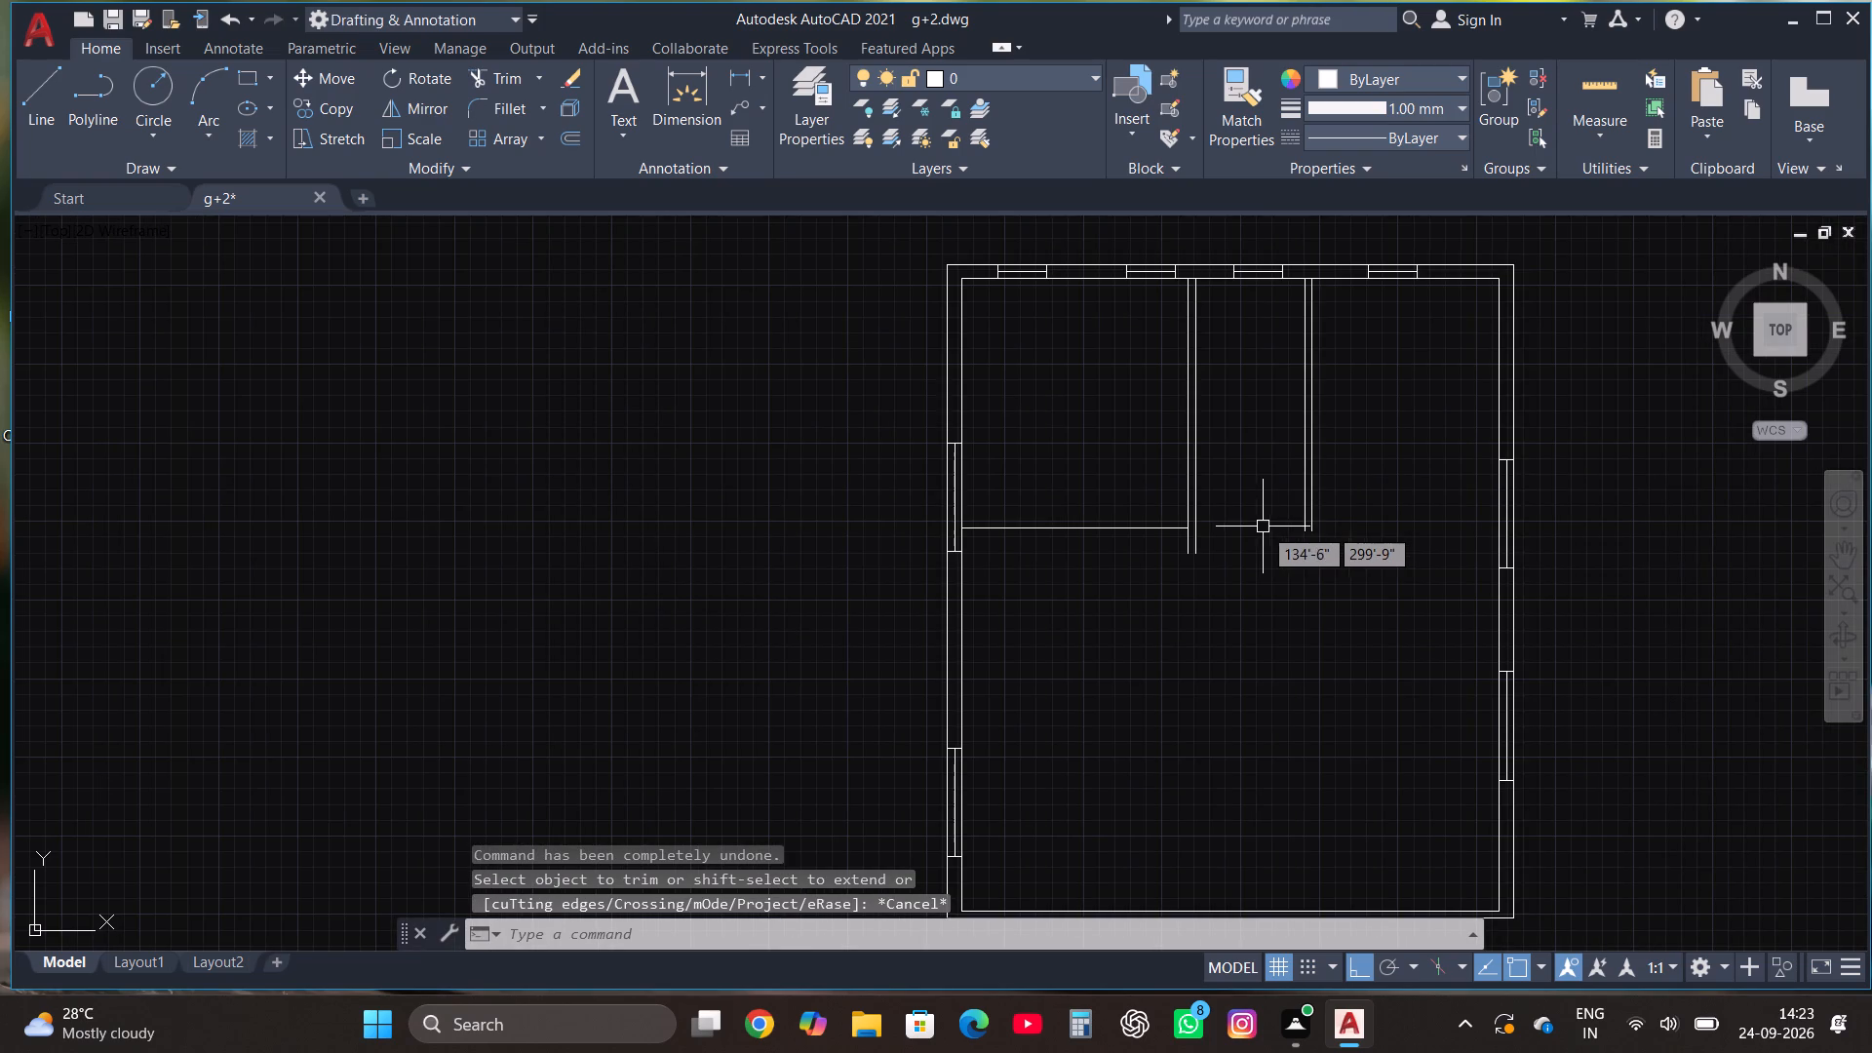
scroll(1101, 602, "down", 1)
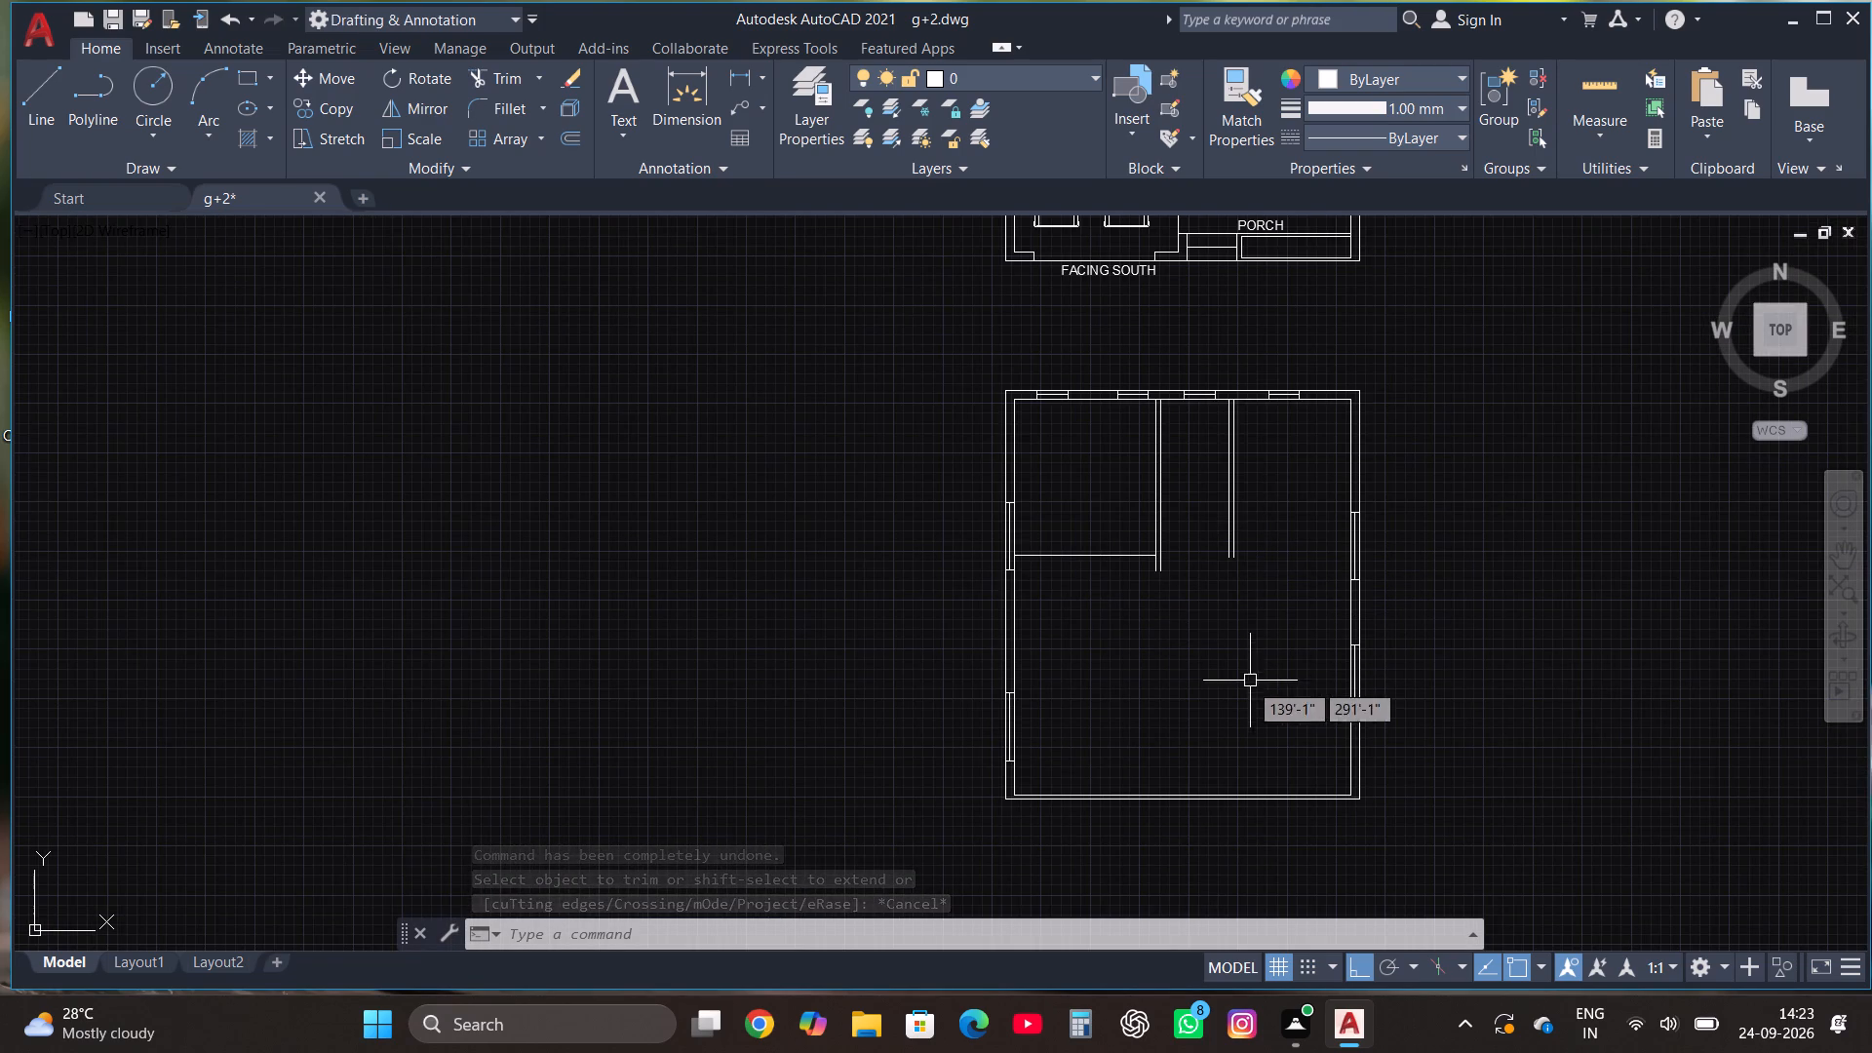
left_click(47, 84)
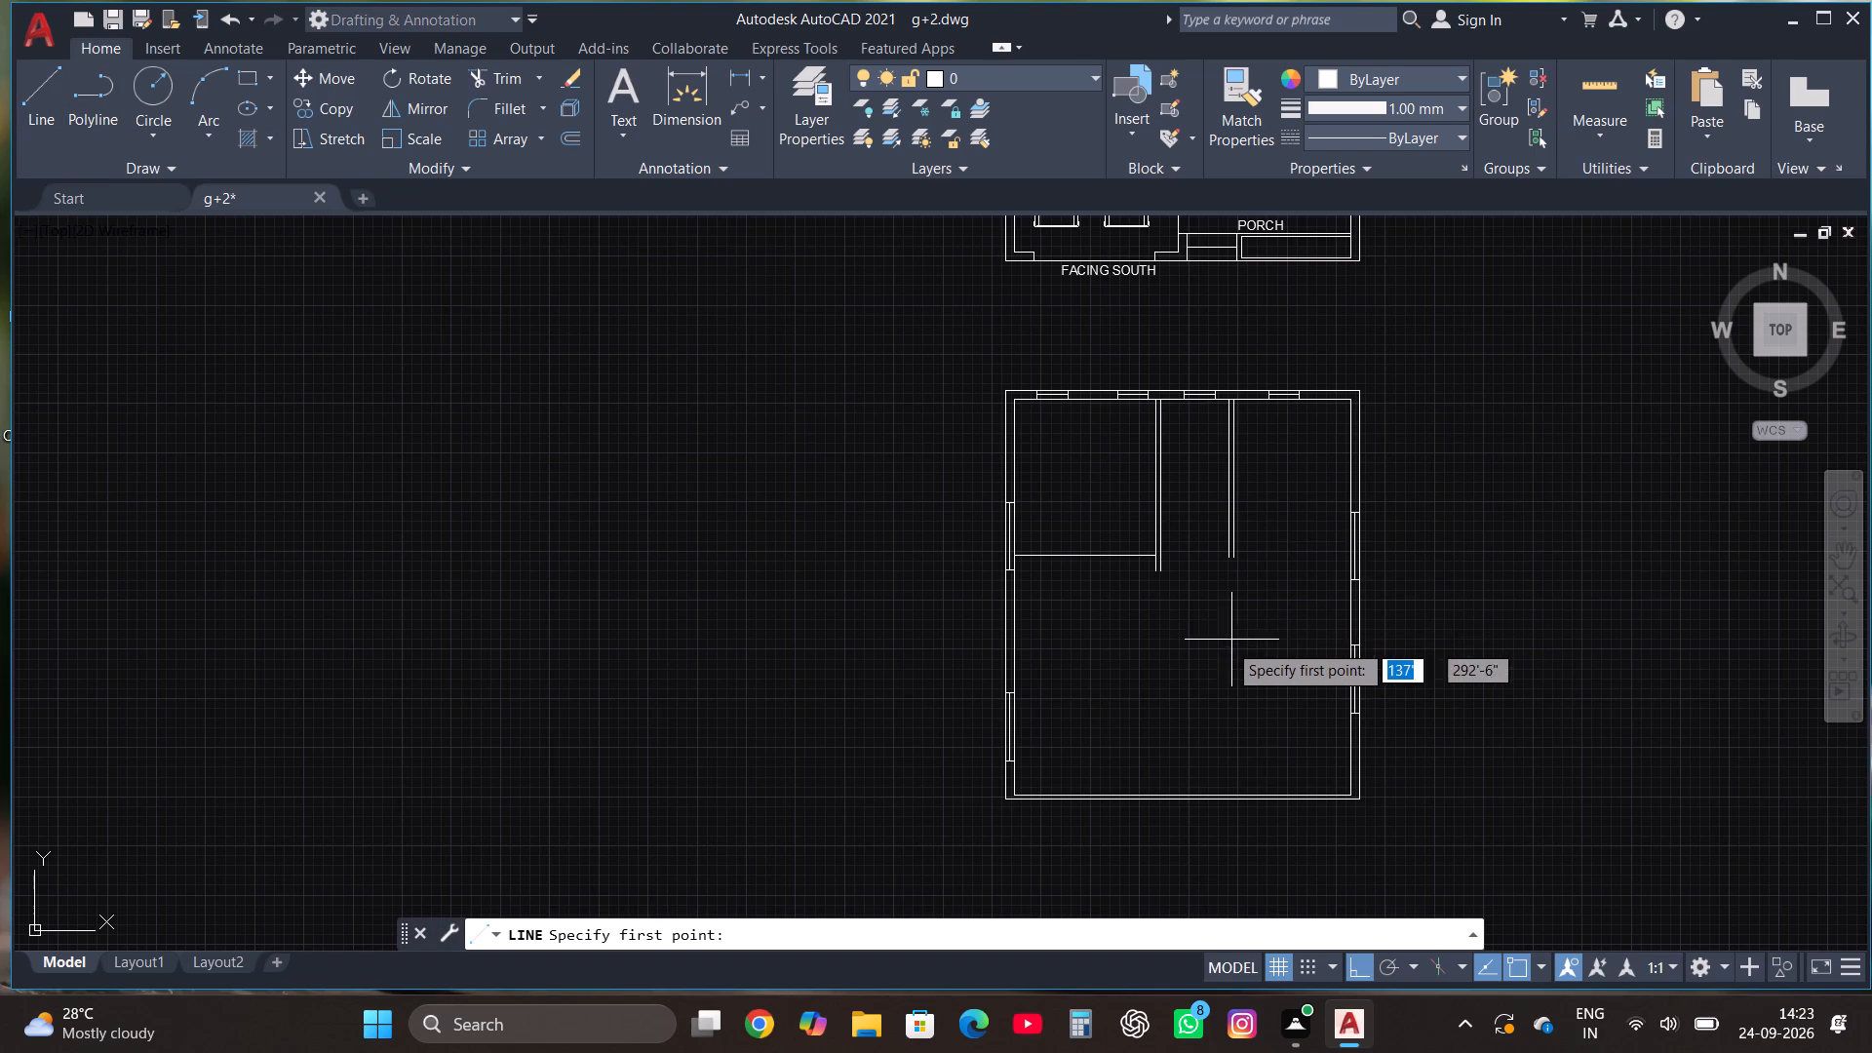
left_click(1156, 570)
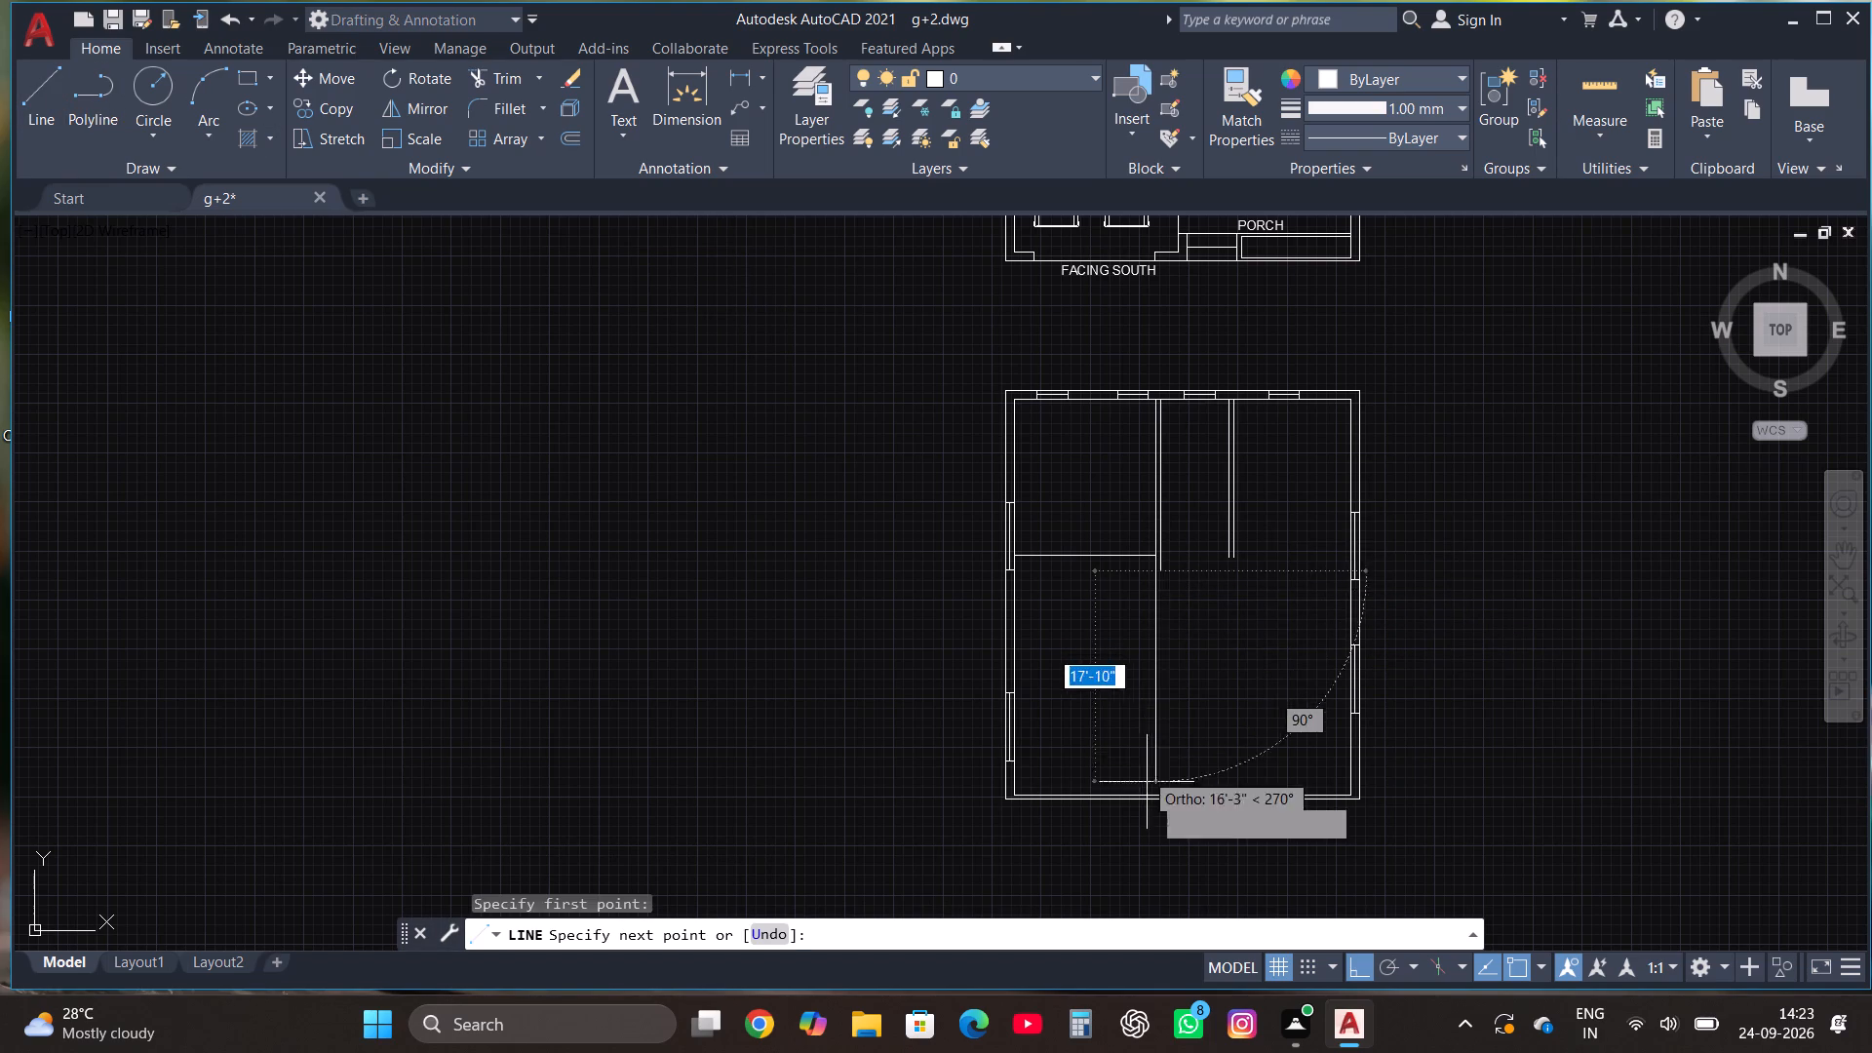
scroll(1153, 803, "up", 7)
left_click(1179, 759)
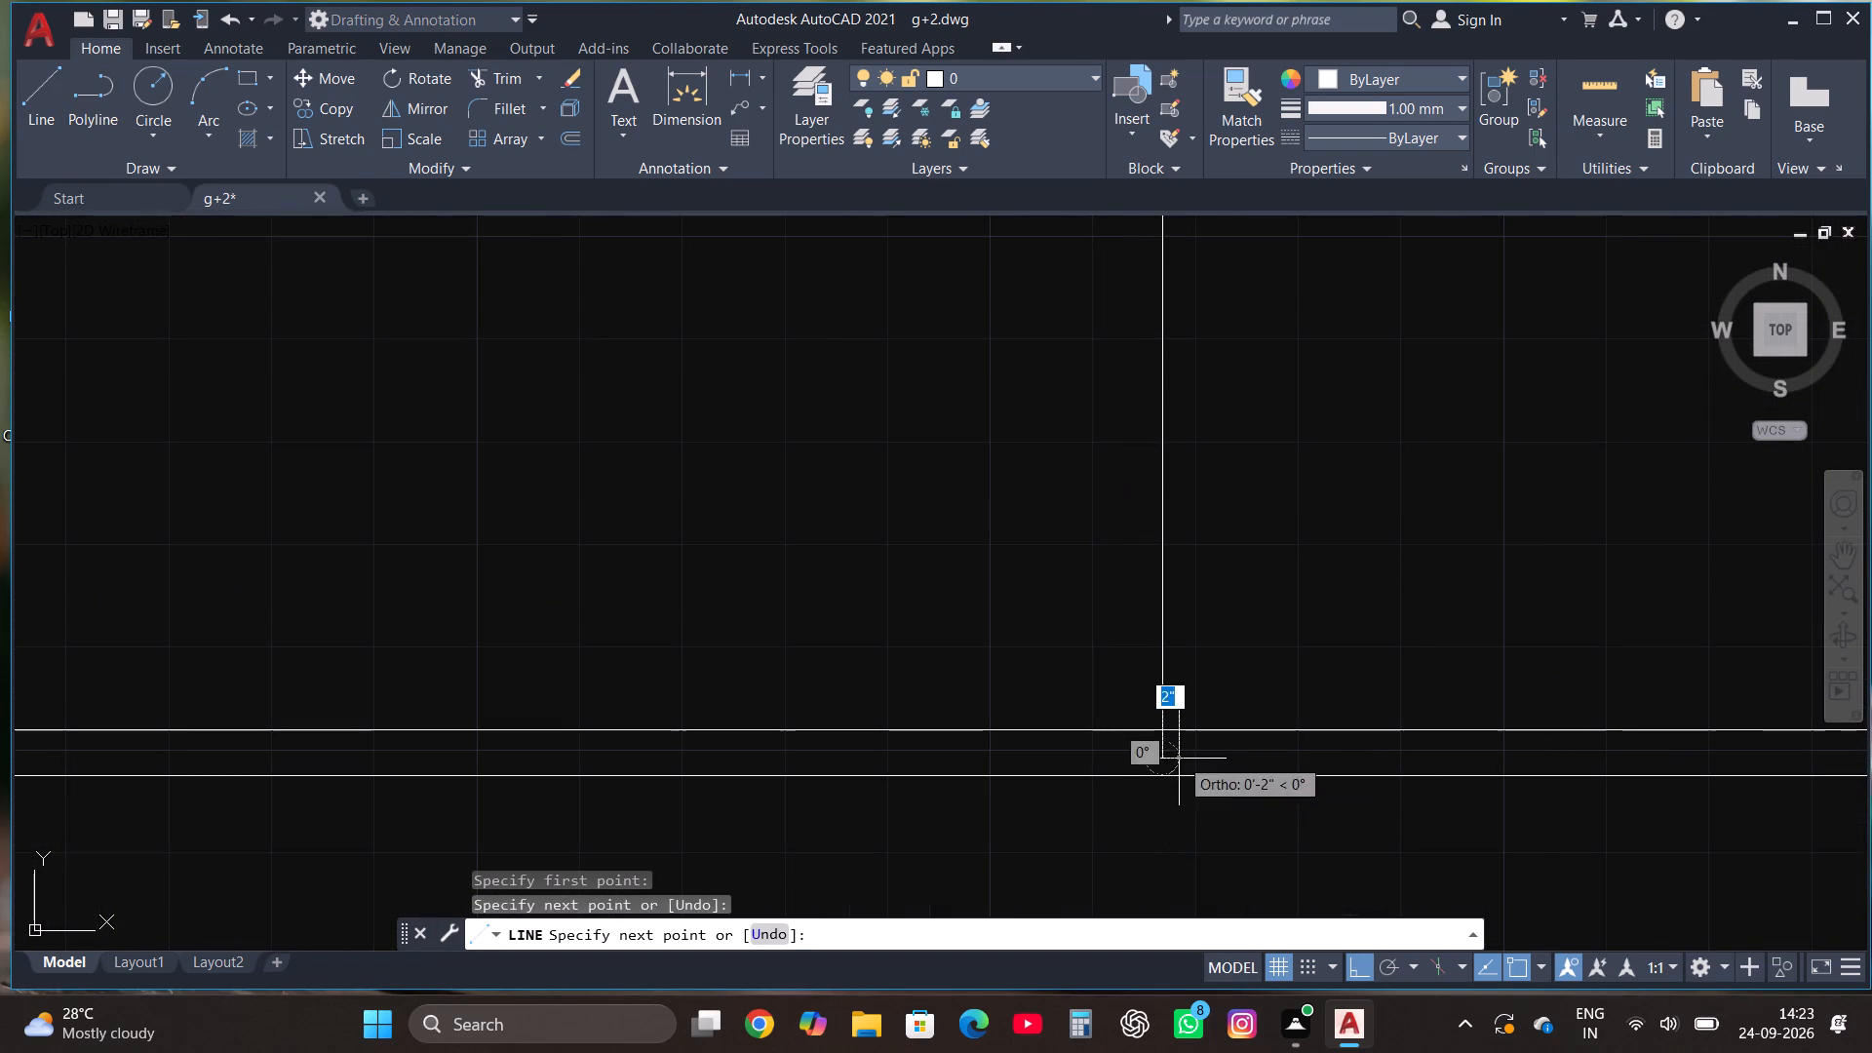
key("Escape")
Draw a vertical line about 19' long from the south end of the first partition's east face into the south wall.
left_click(41, 106)
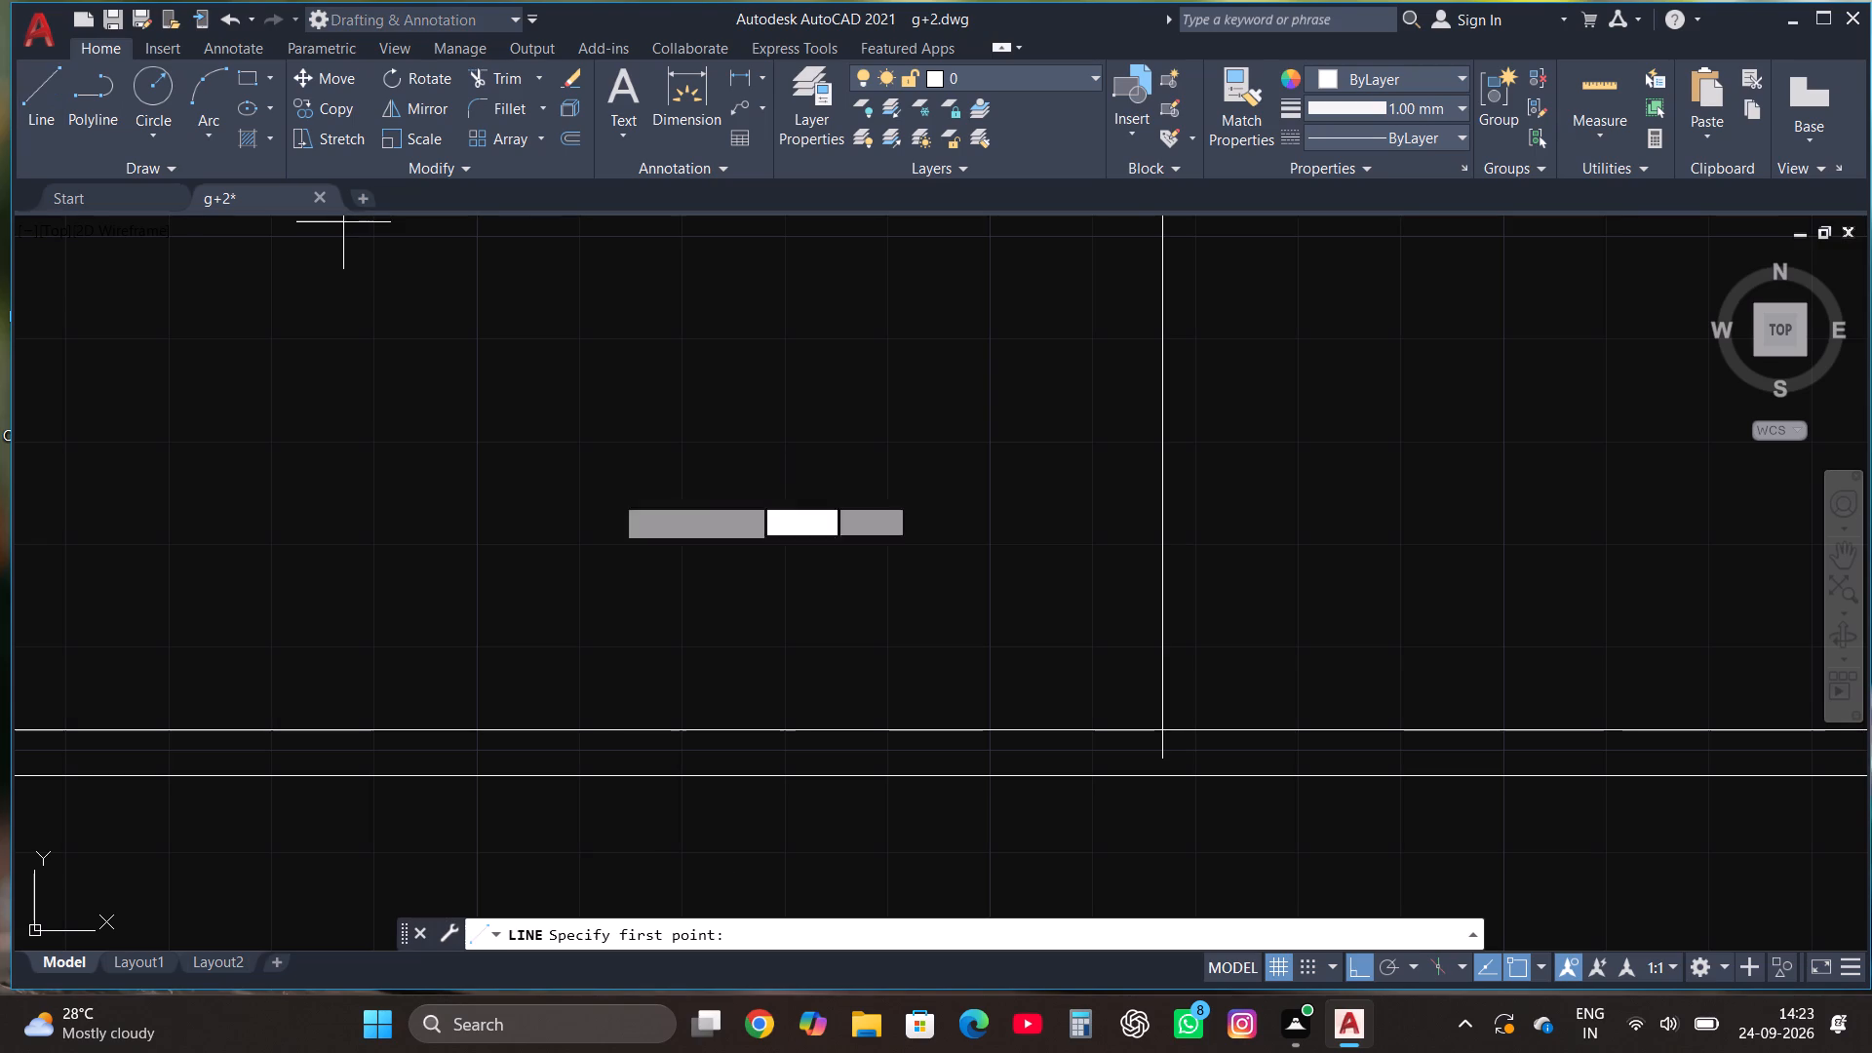
scroll(822, 655, "down", 4)
scroll(885, 331, "up", 2)
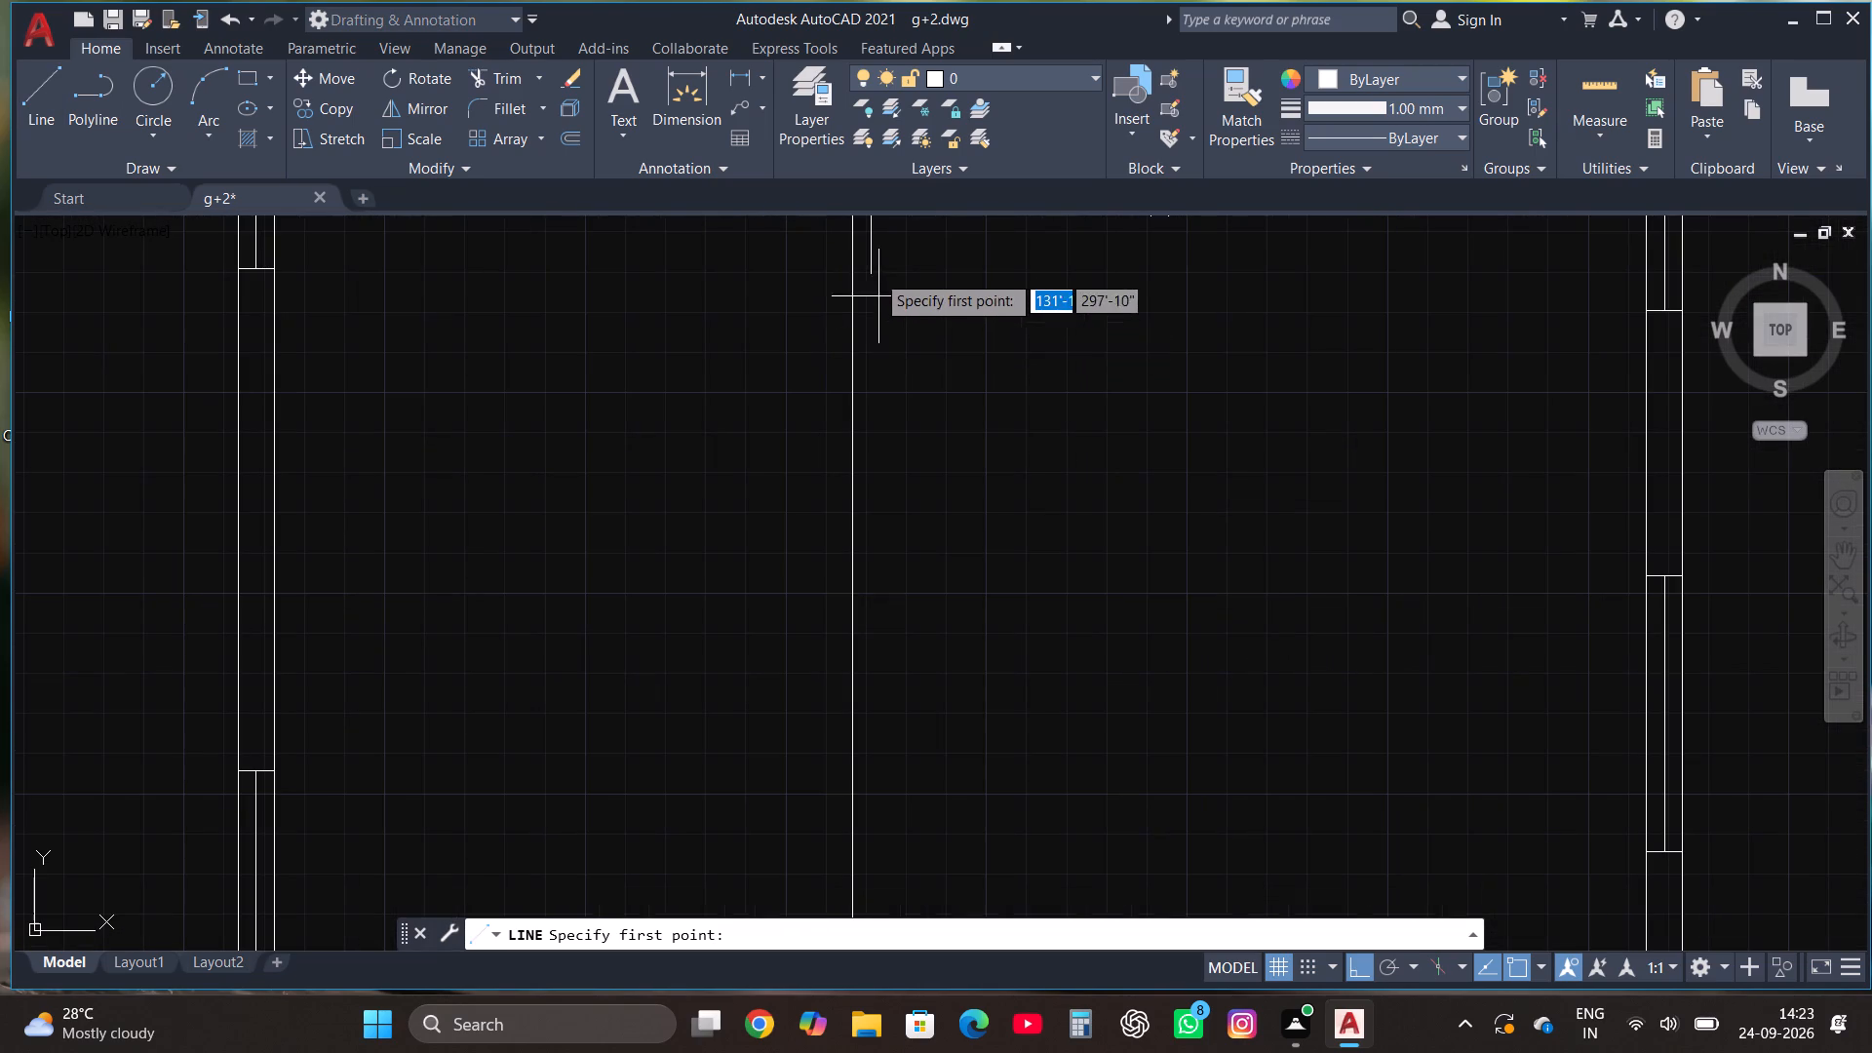
left_click(873, 269)
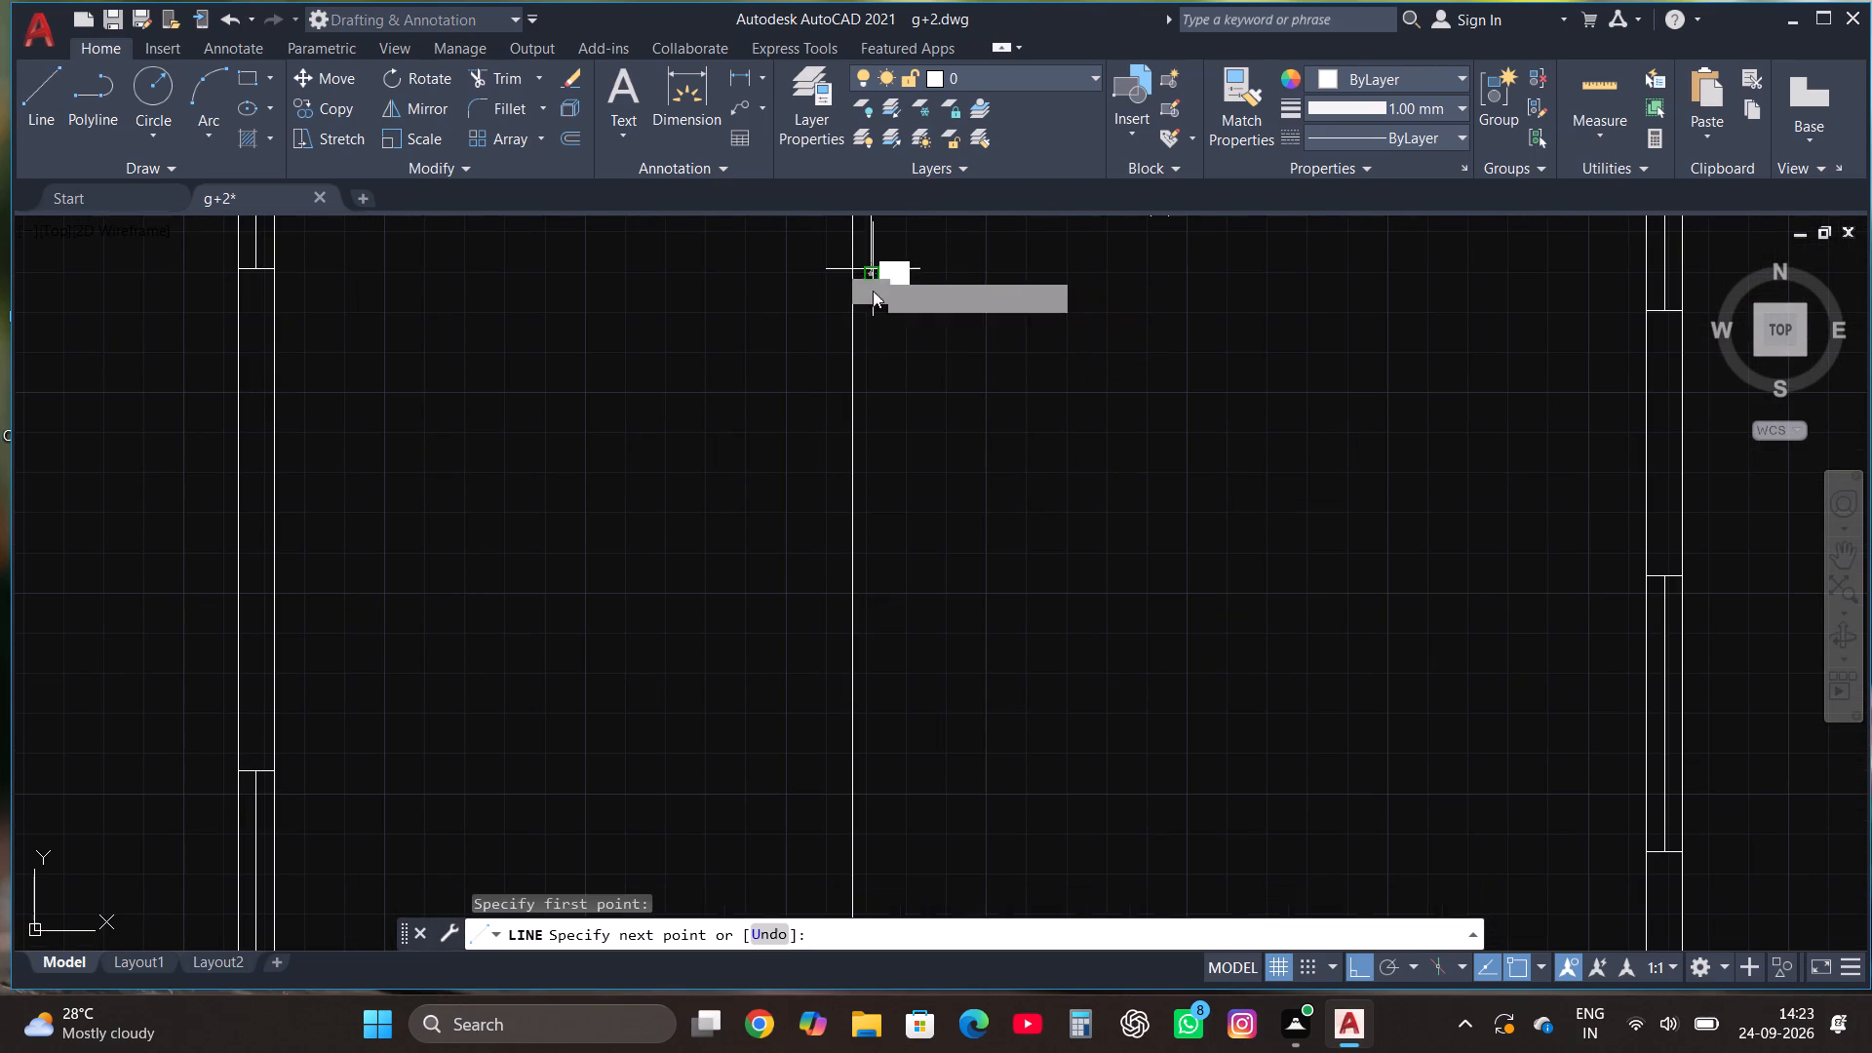
scroll(866, 438, "down", 2)
scroll(863, 759, "up", 4)
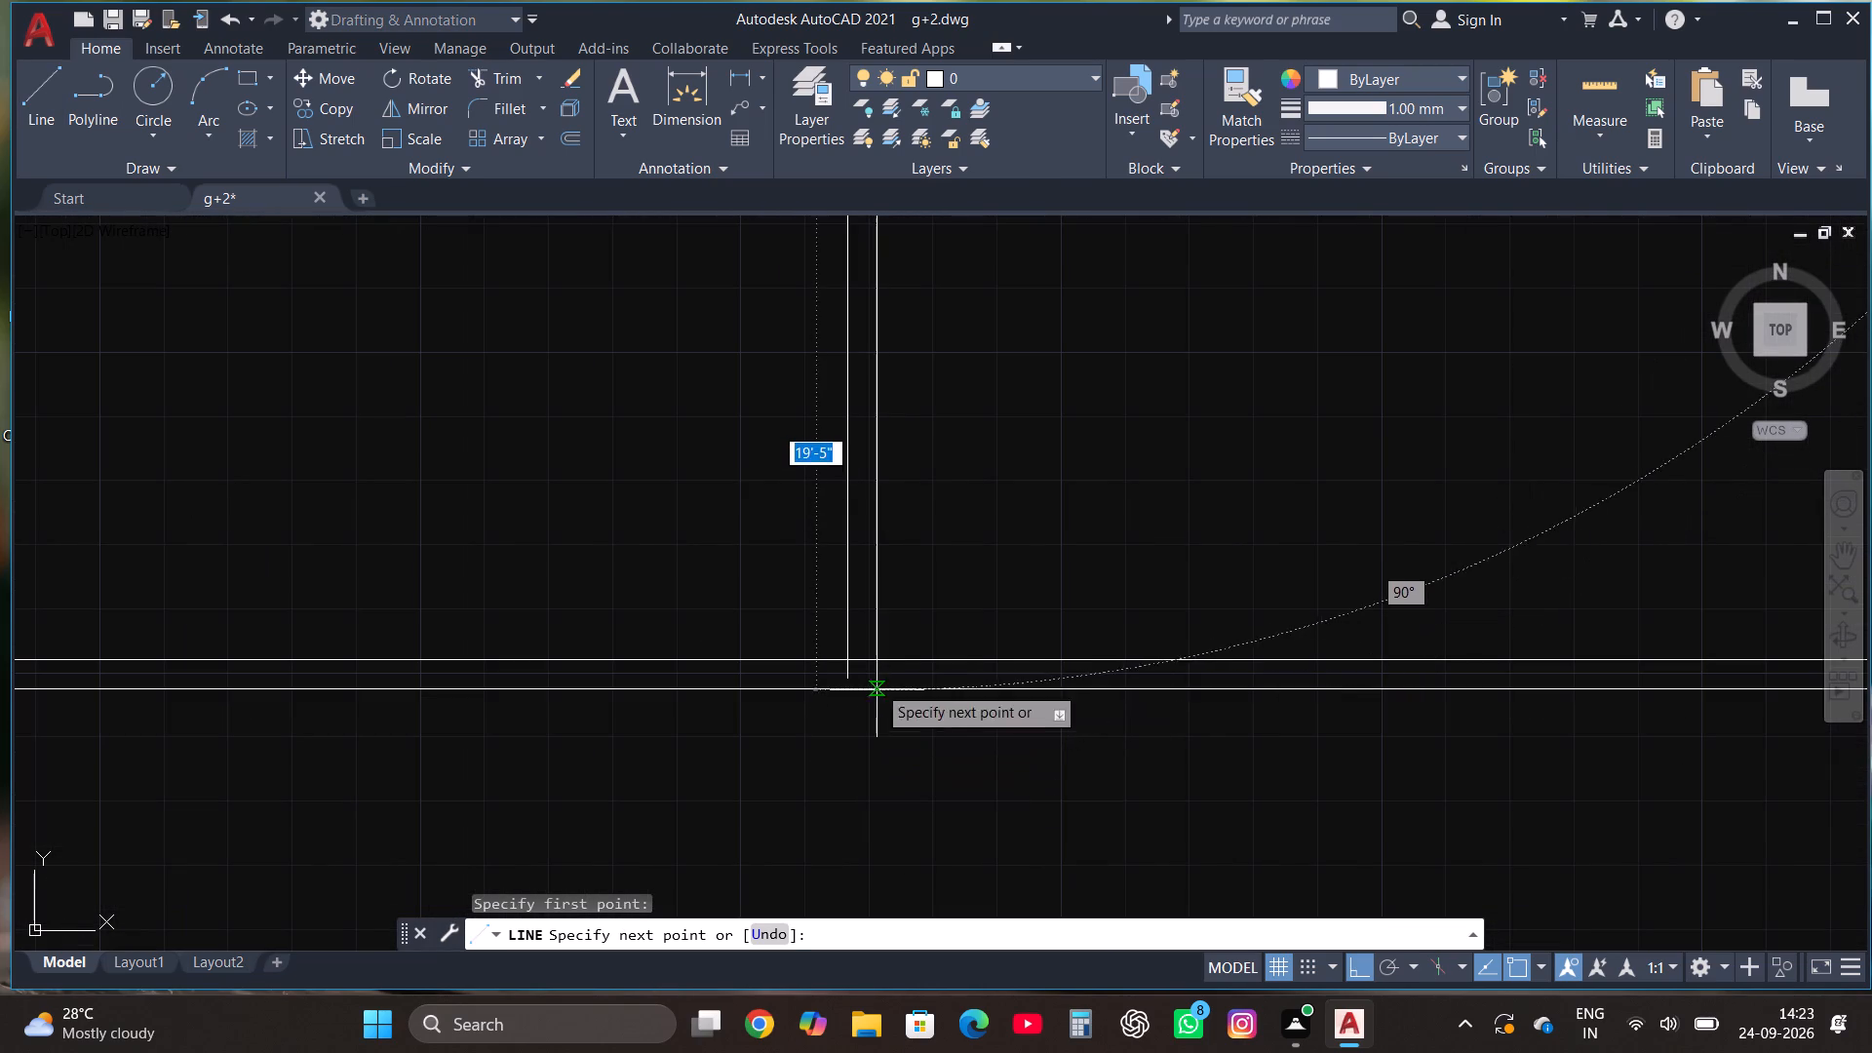
left_click(877, 680)
key("Escape")
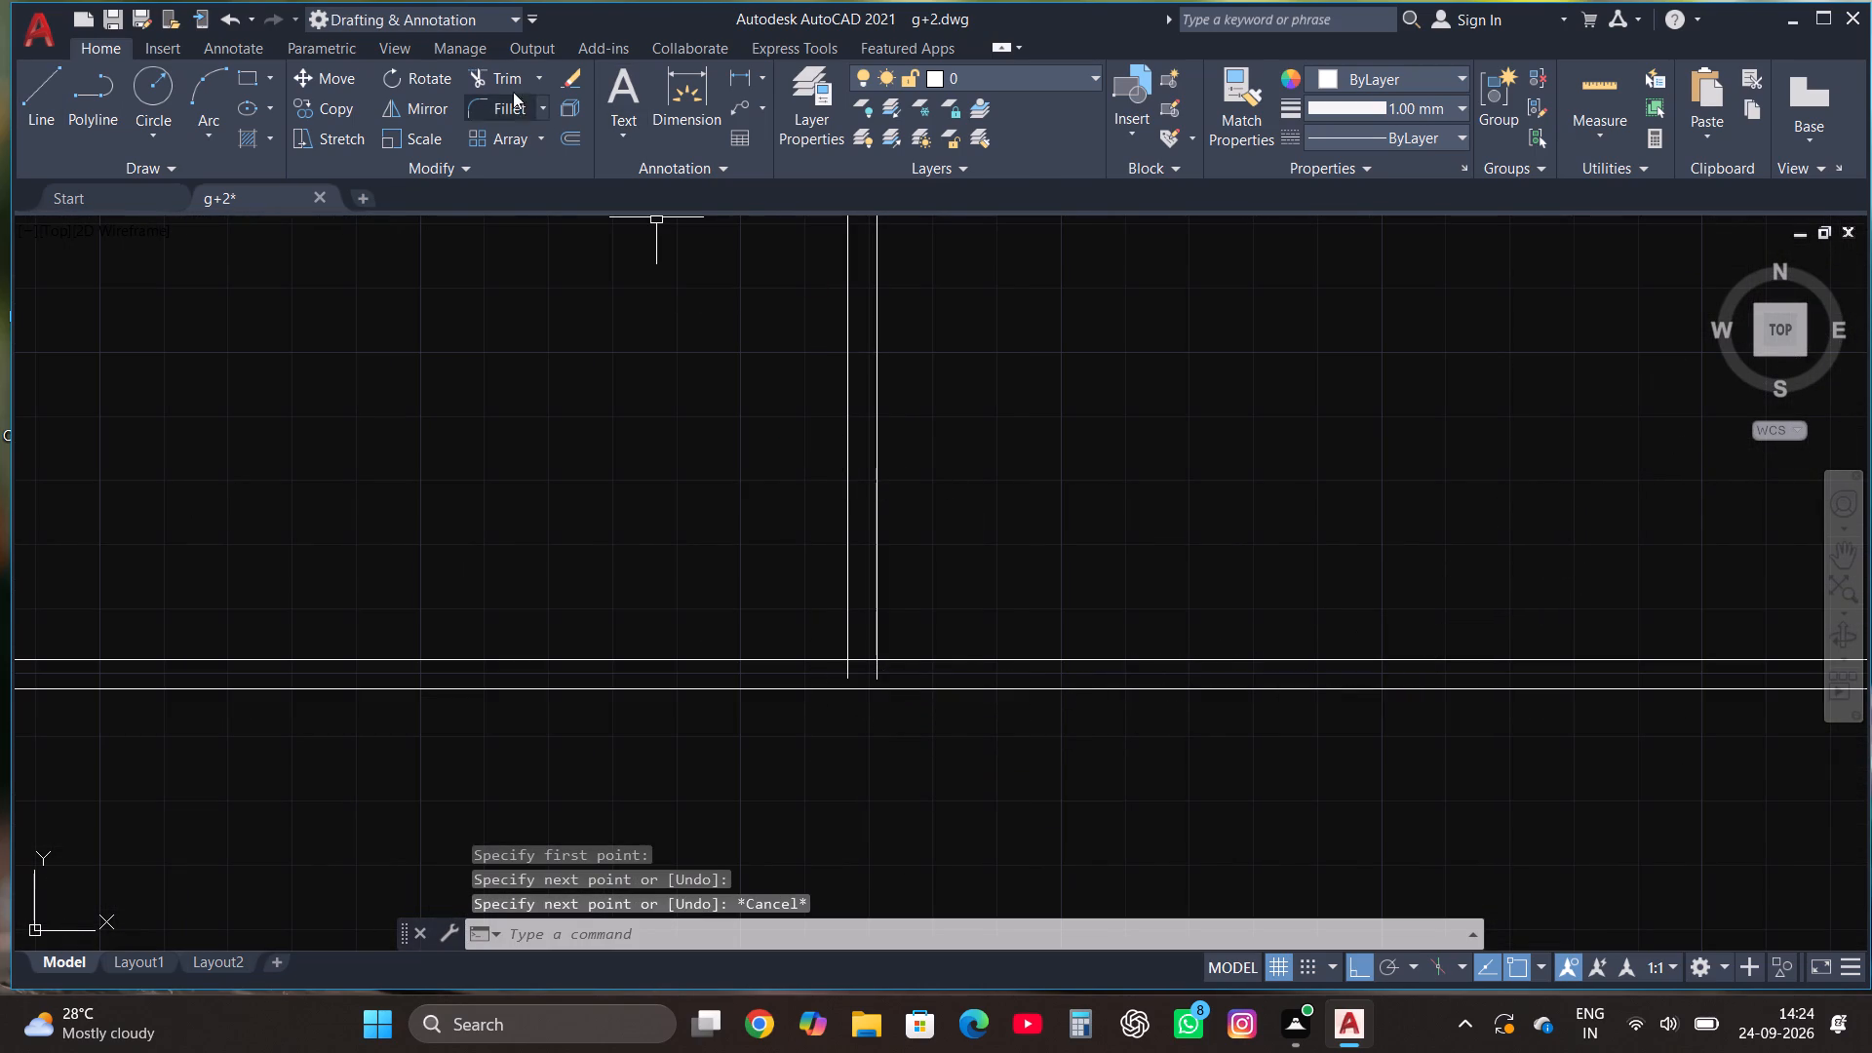
Trim both new vertical lines where they overshoot the south wall's inner face.
left_click(503, 80)
scroll(837, 631, "up", 2)
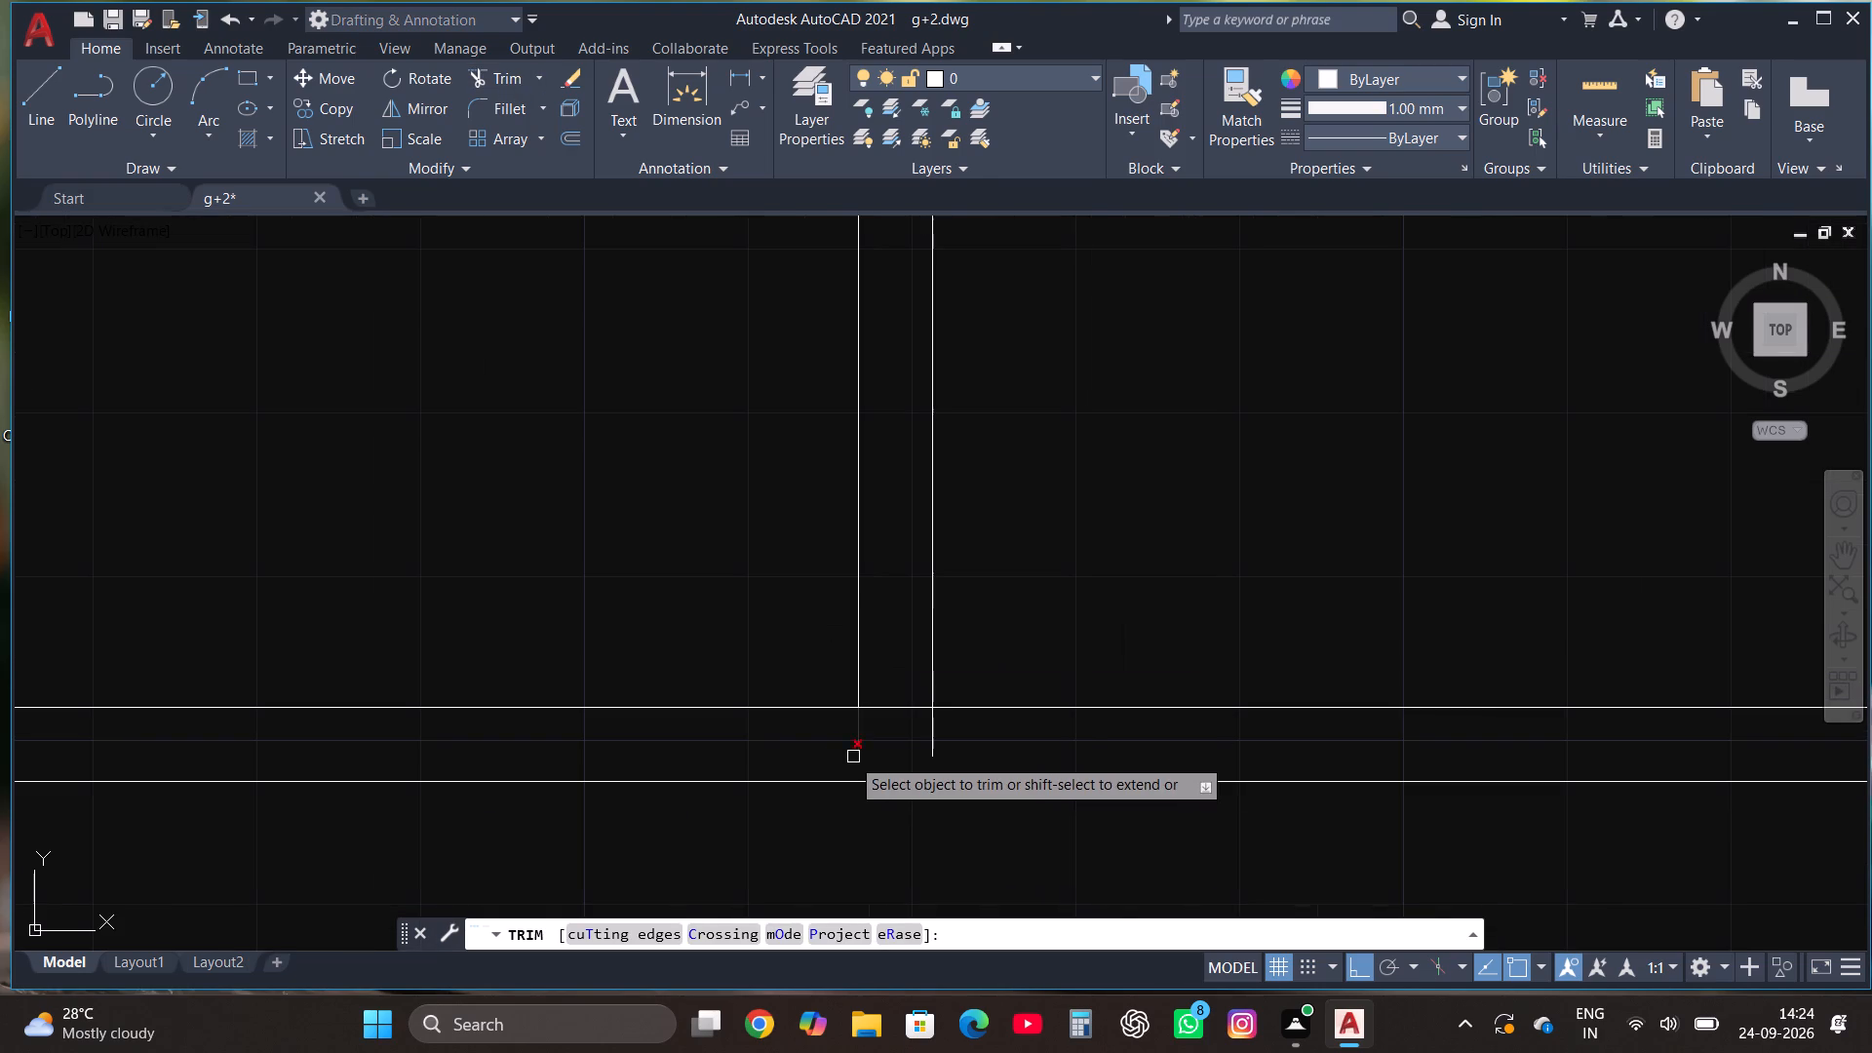
left_click(828, 748)
left_click(1052, 739)
scroll(1052, 742, "down", 4)
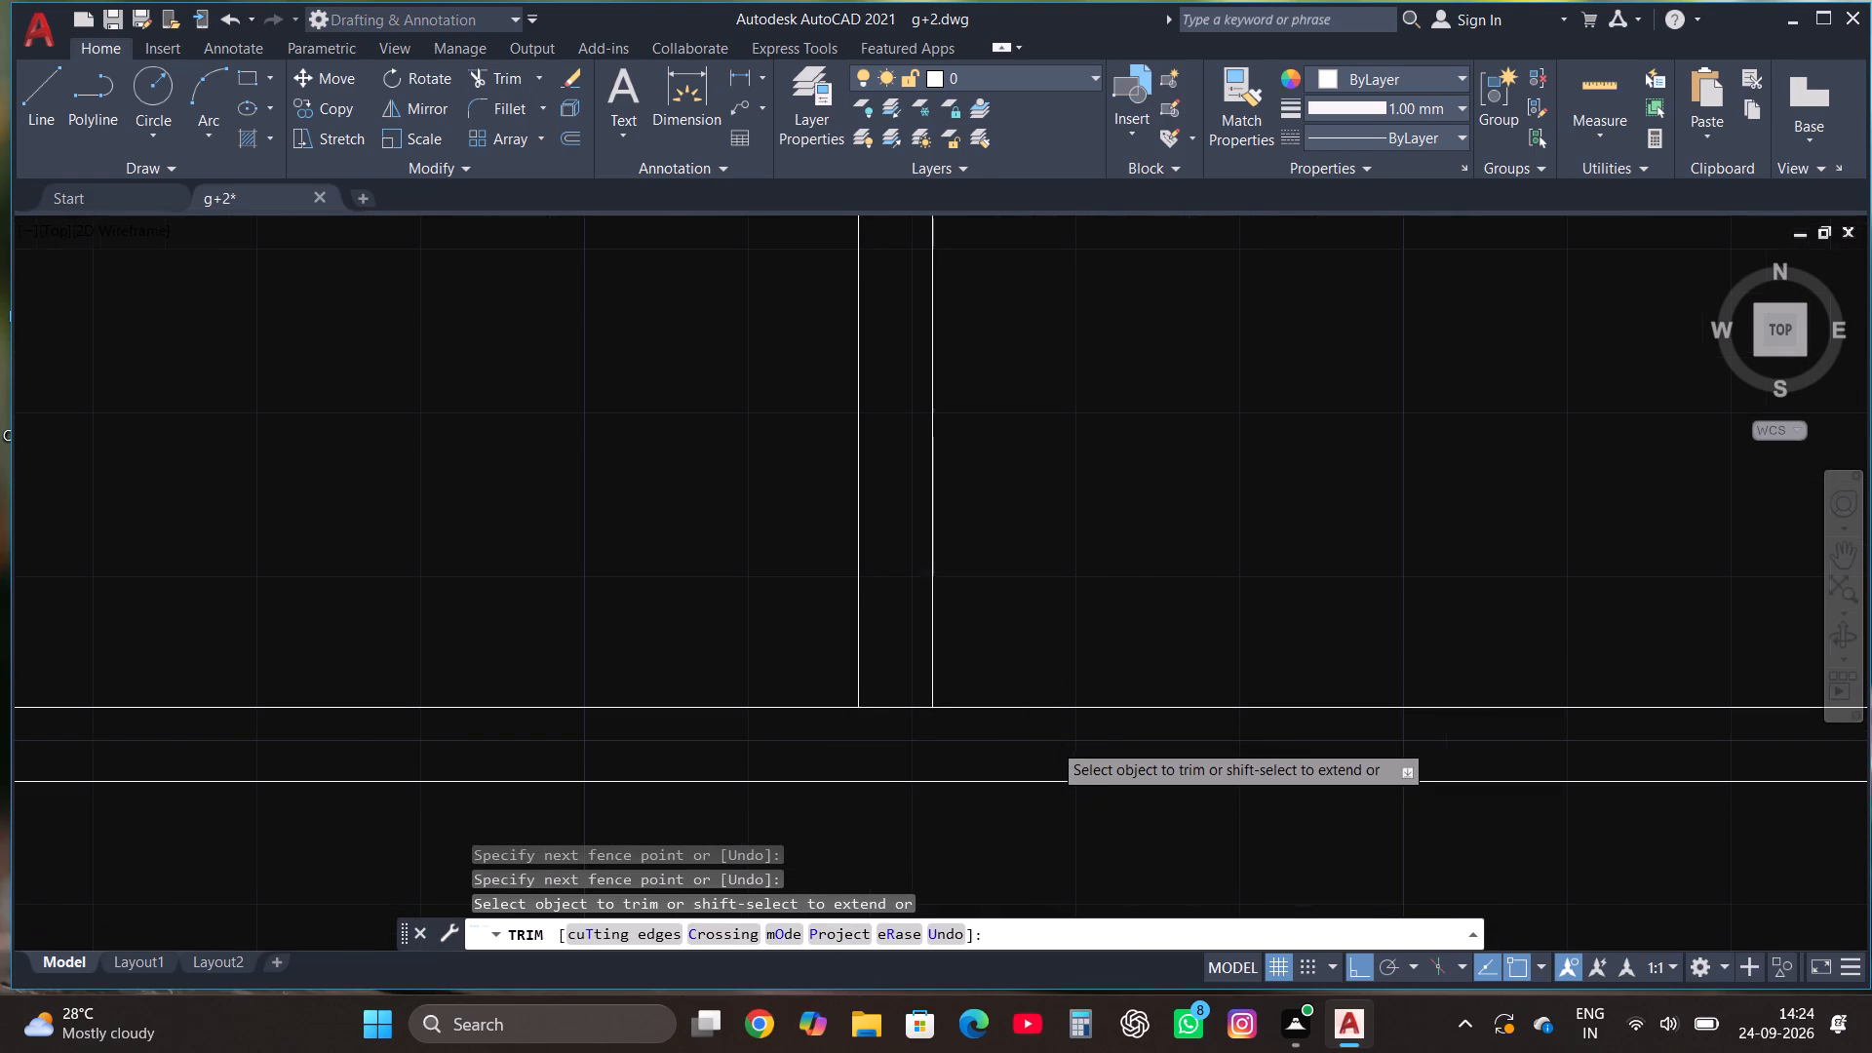
scroll(1052, 808, "down", 3)
key("Escape")
scroll(1059, 857, "down", 1)
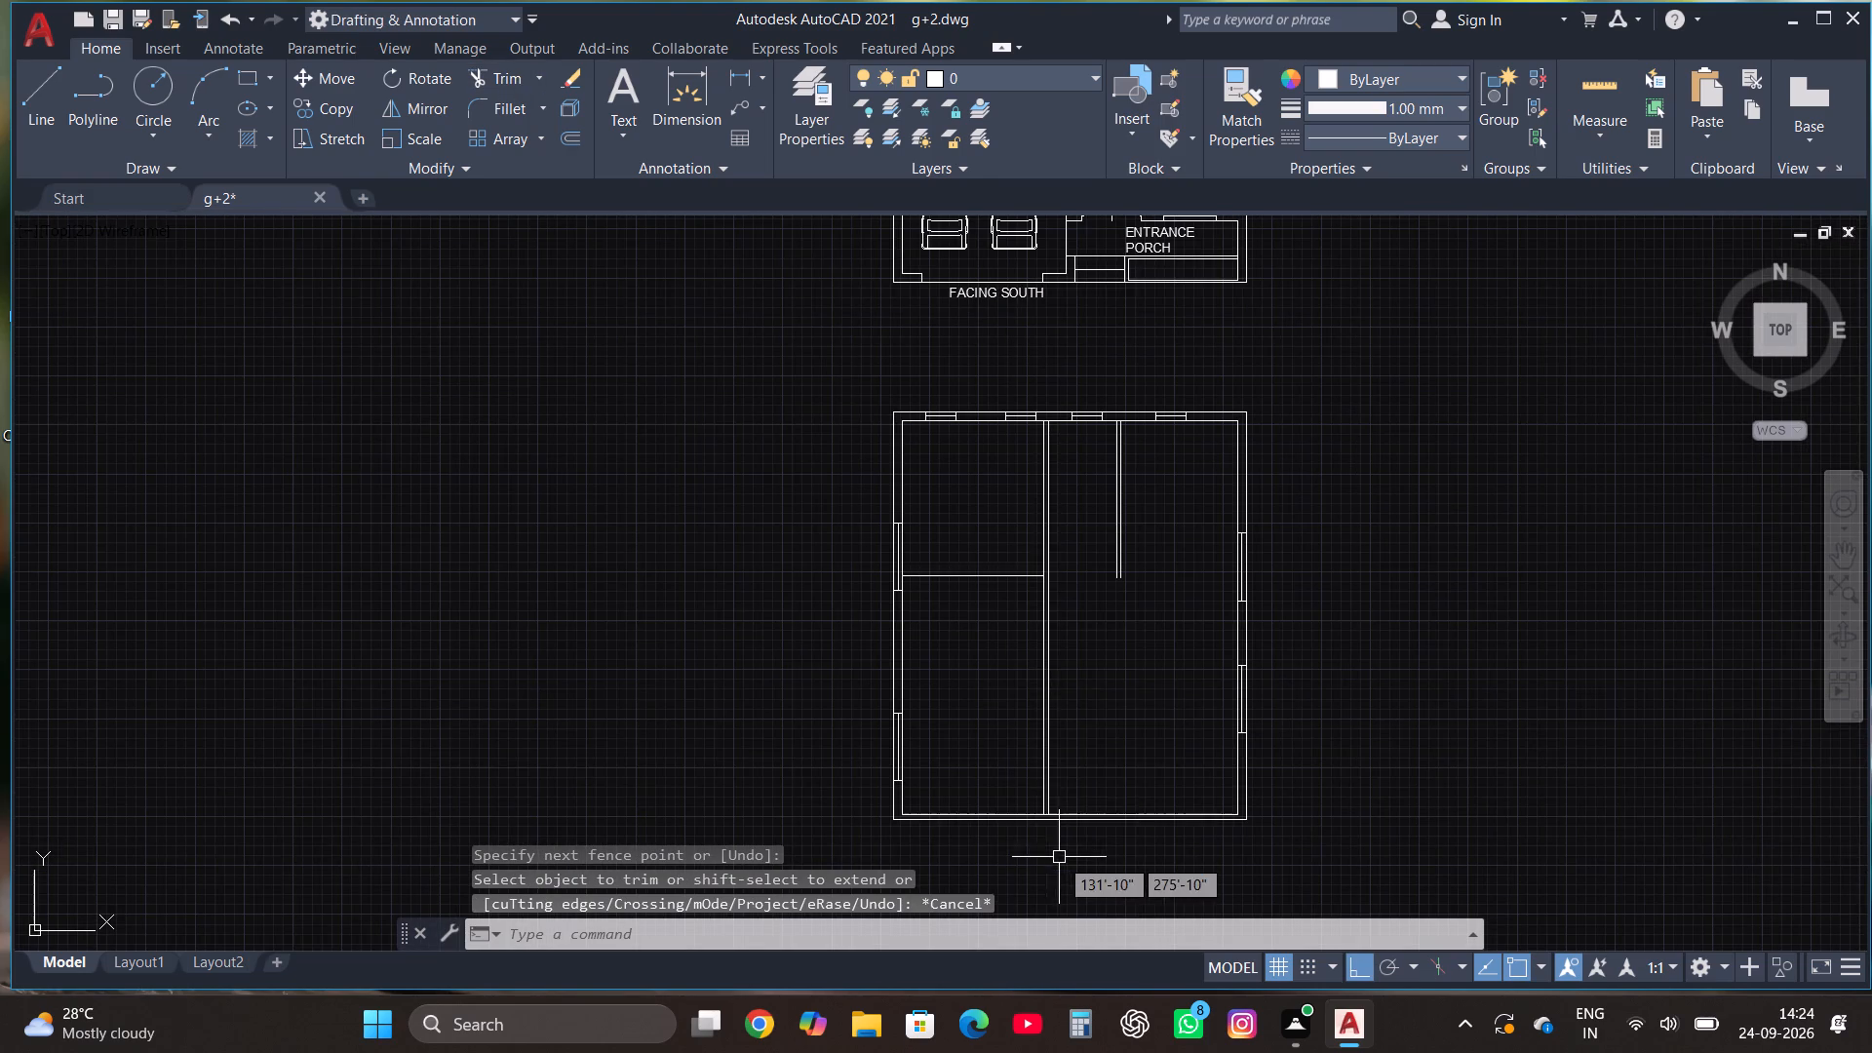
Offset the horizontal partition line 4.5" to the north to form the wall's other face.
left_click(996, 578)
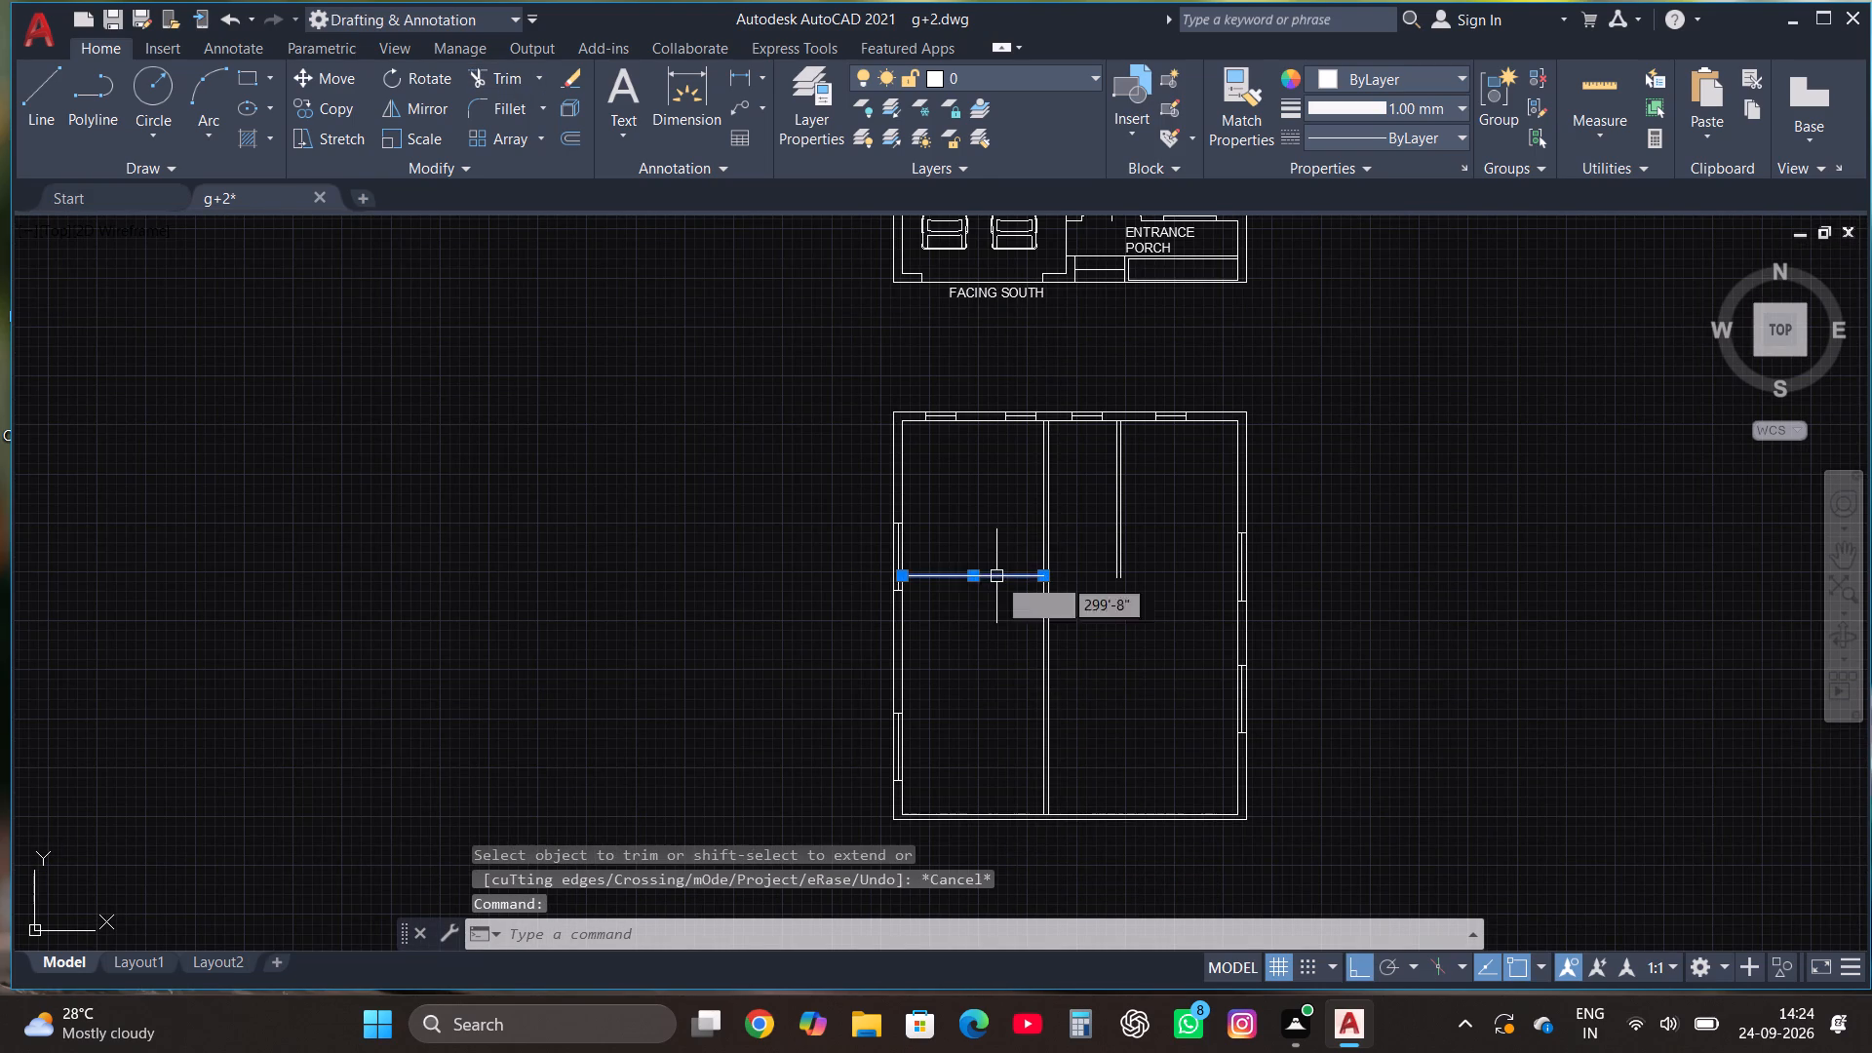
scroll(997, 590, "up", 2)
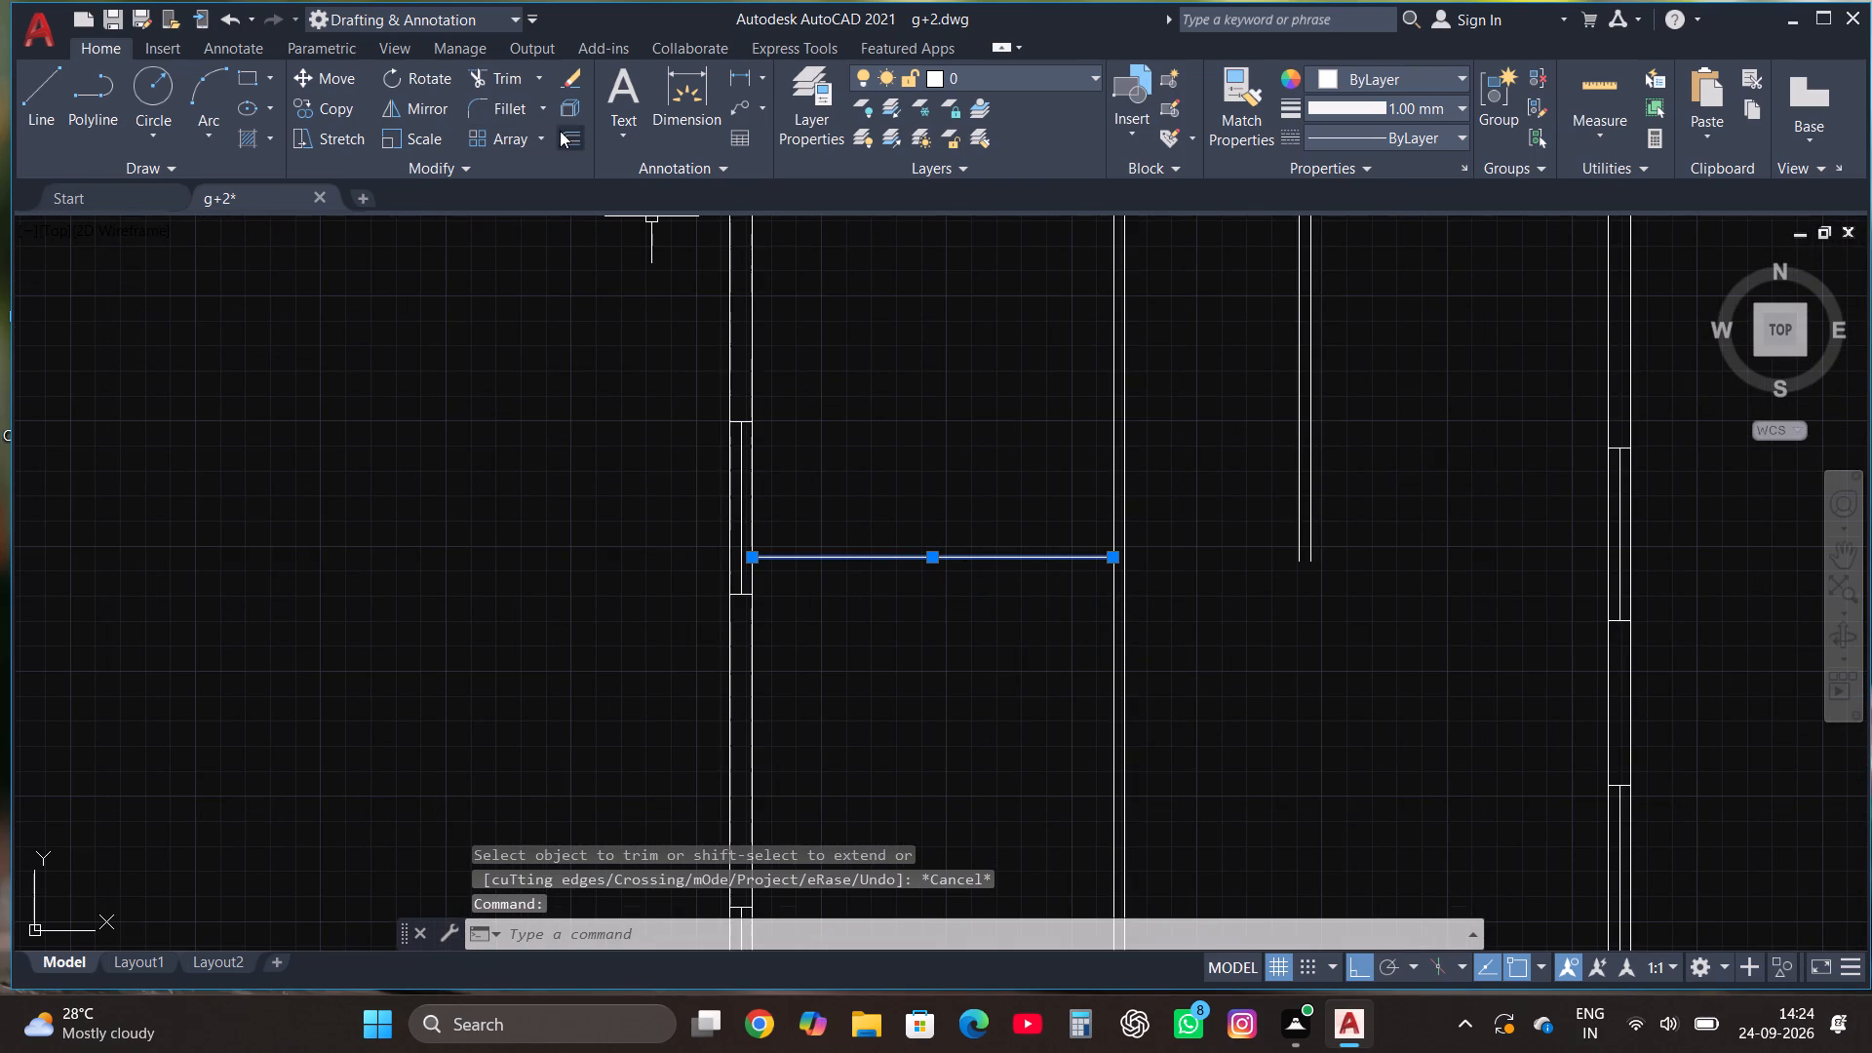
left_click(562, 135)
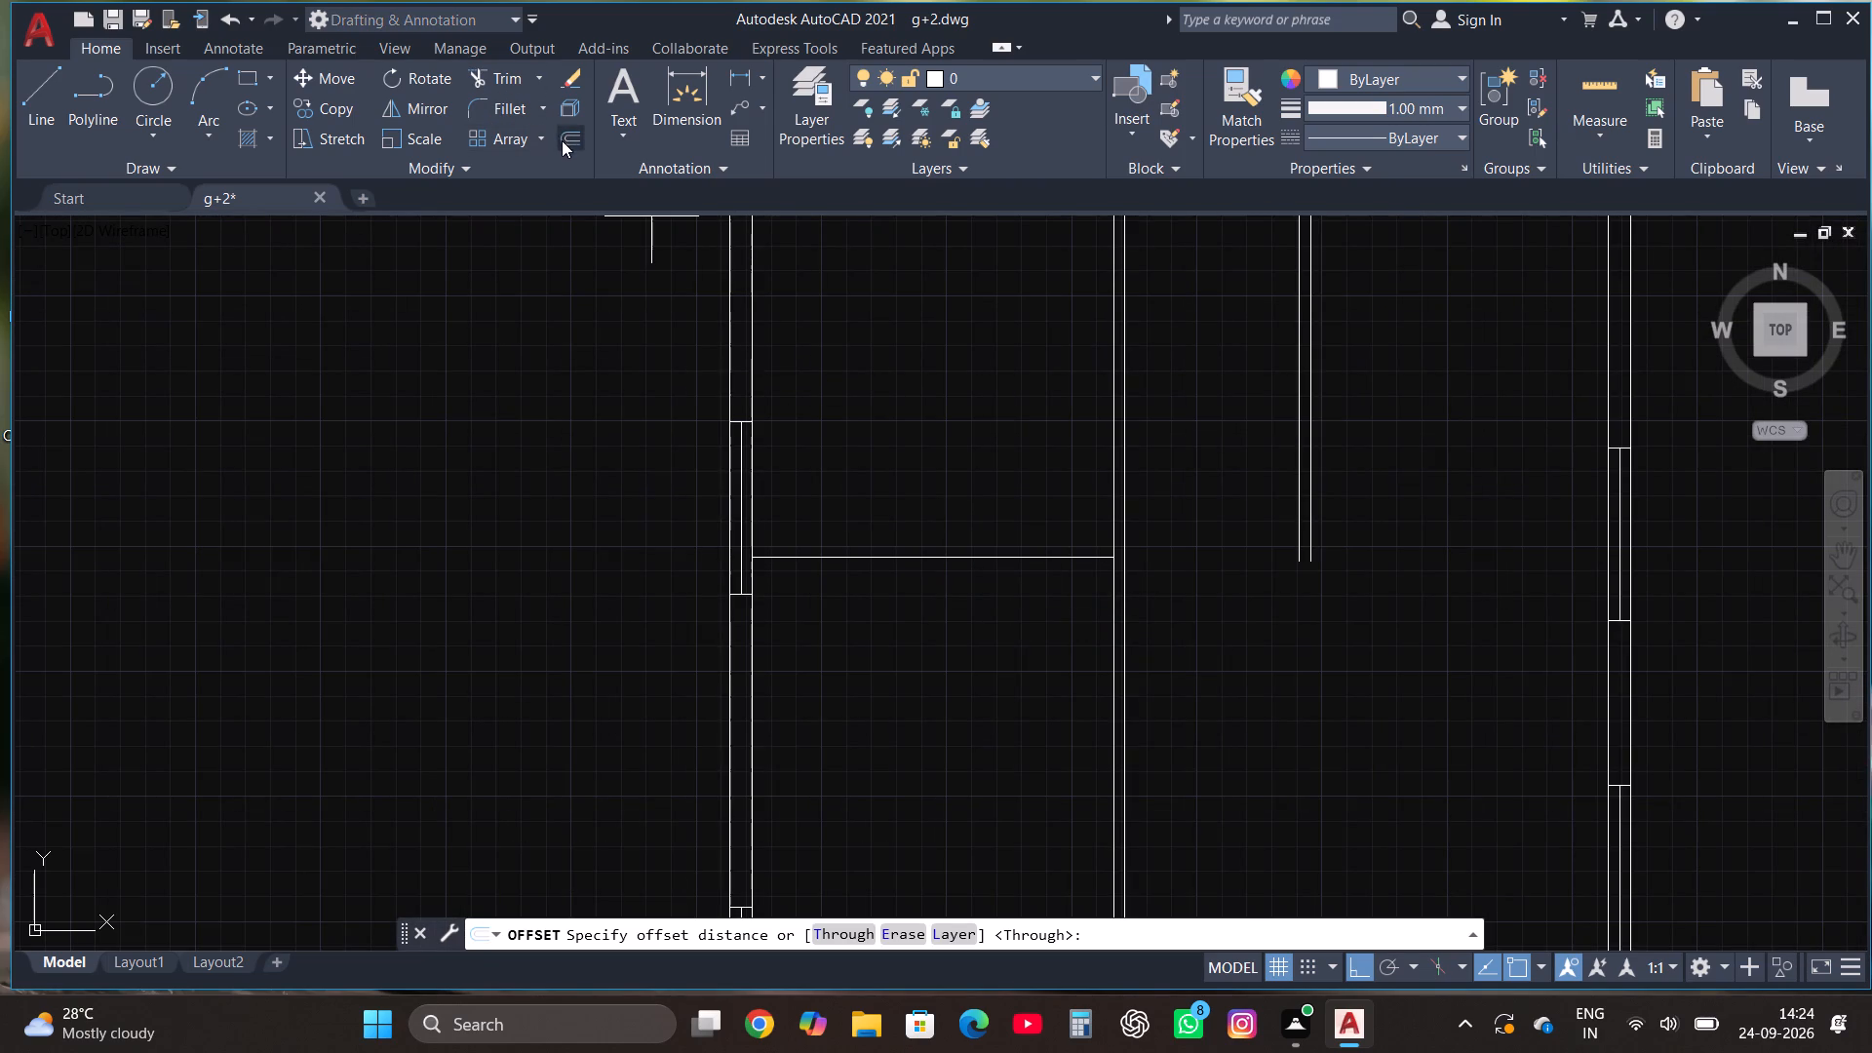
left_click(917, 559)
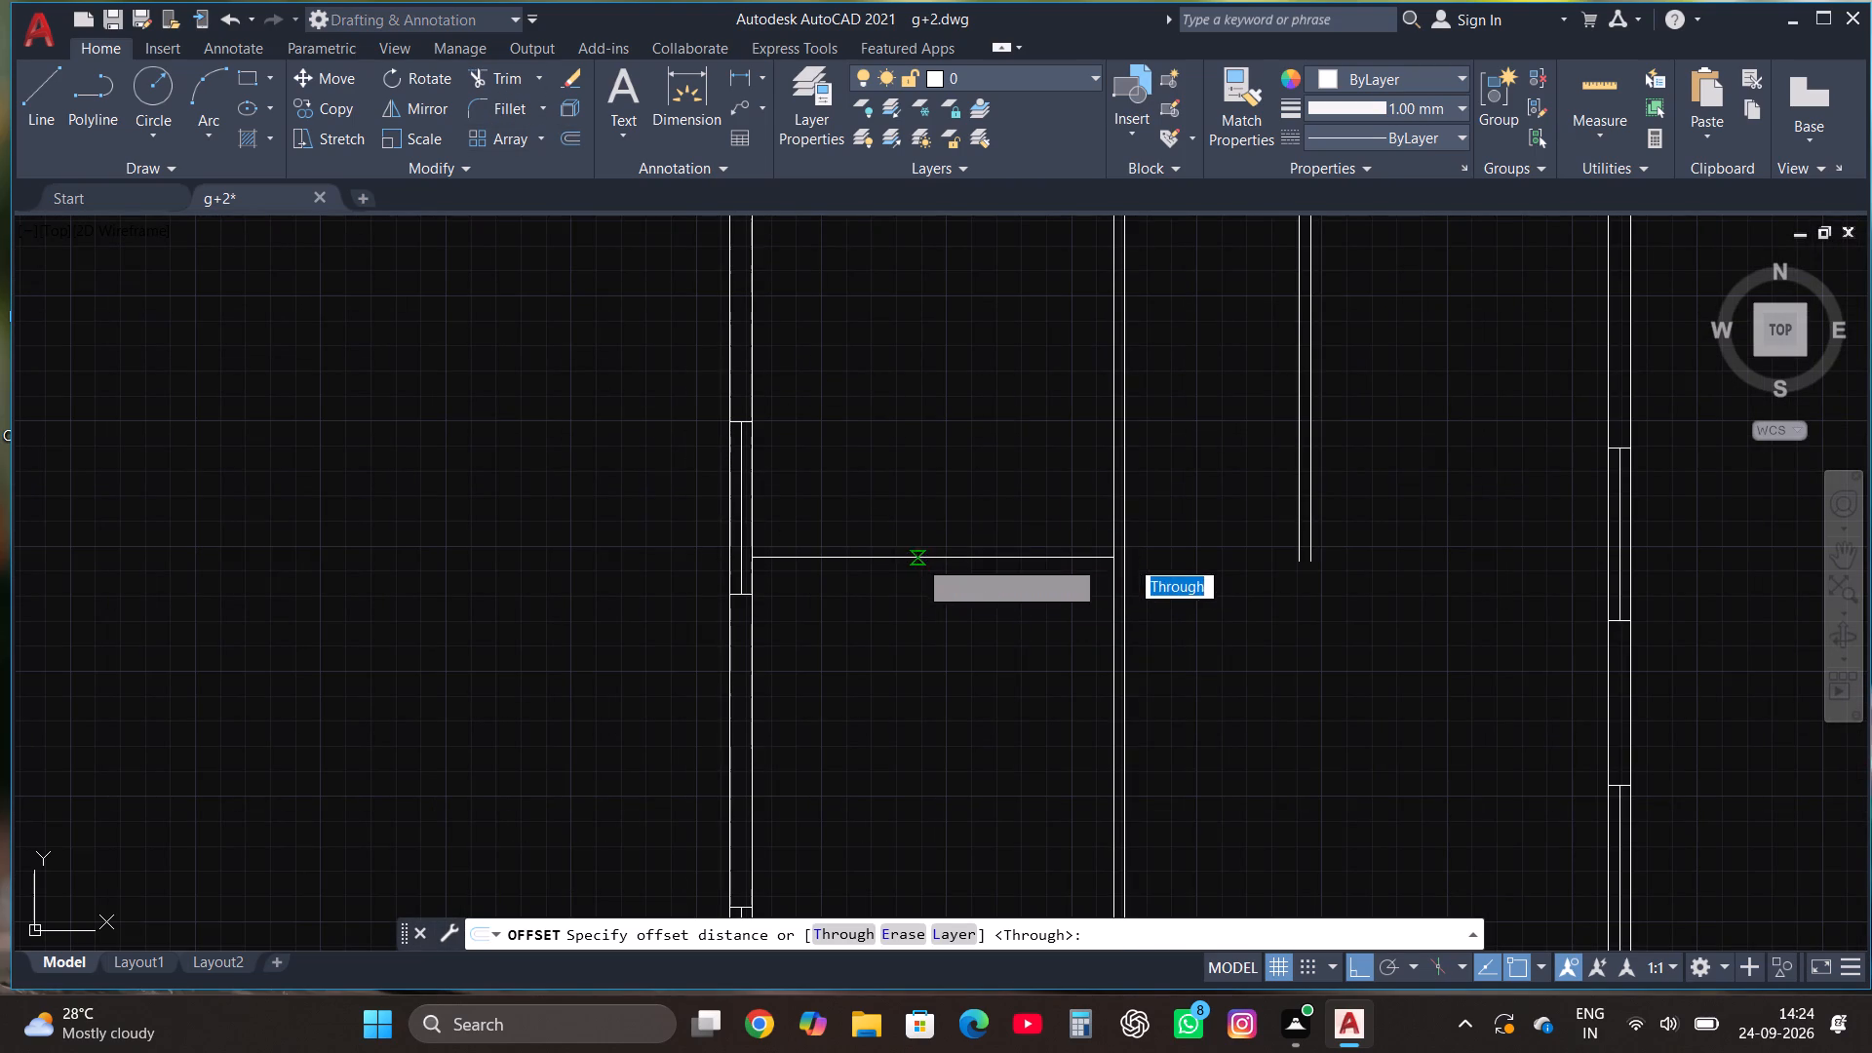
type("4.5\"")
key("Return")
left_click(921, 520)
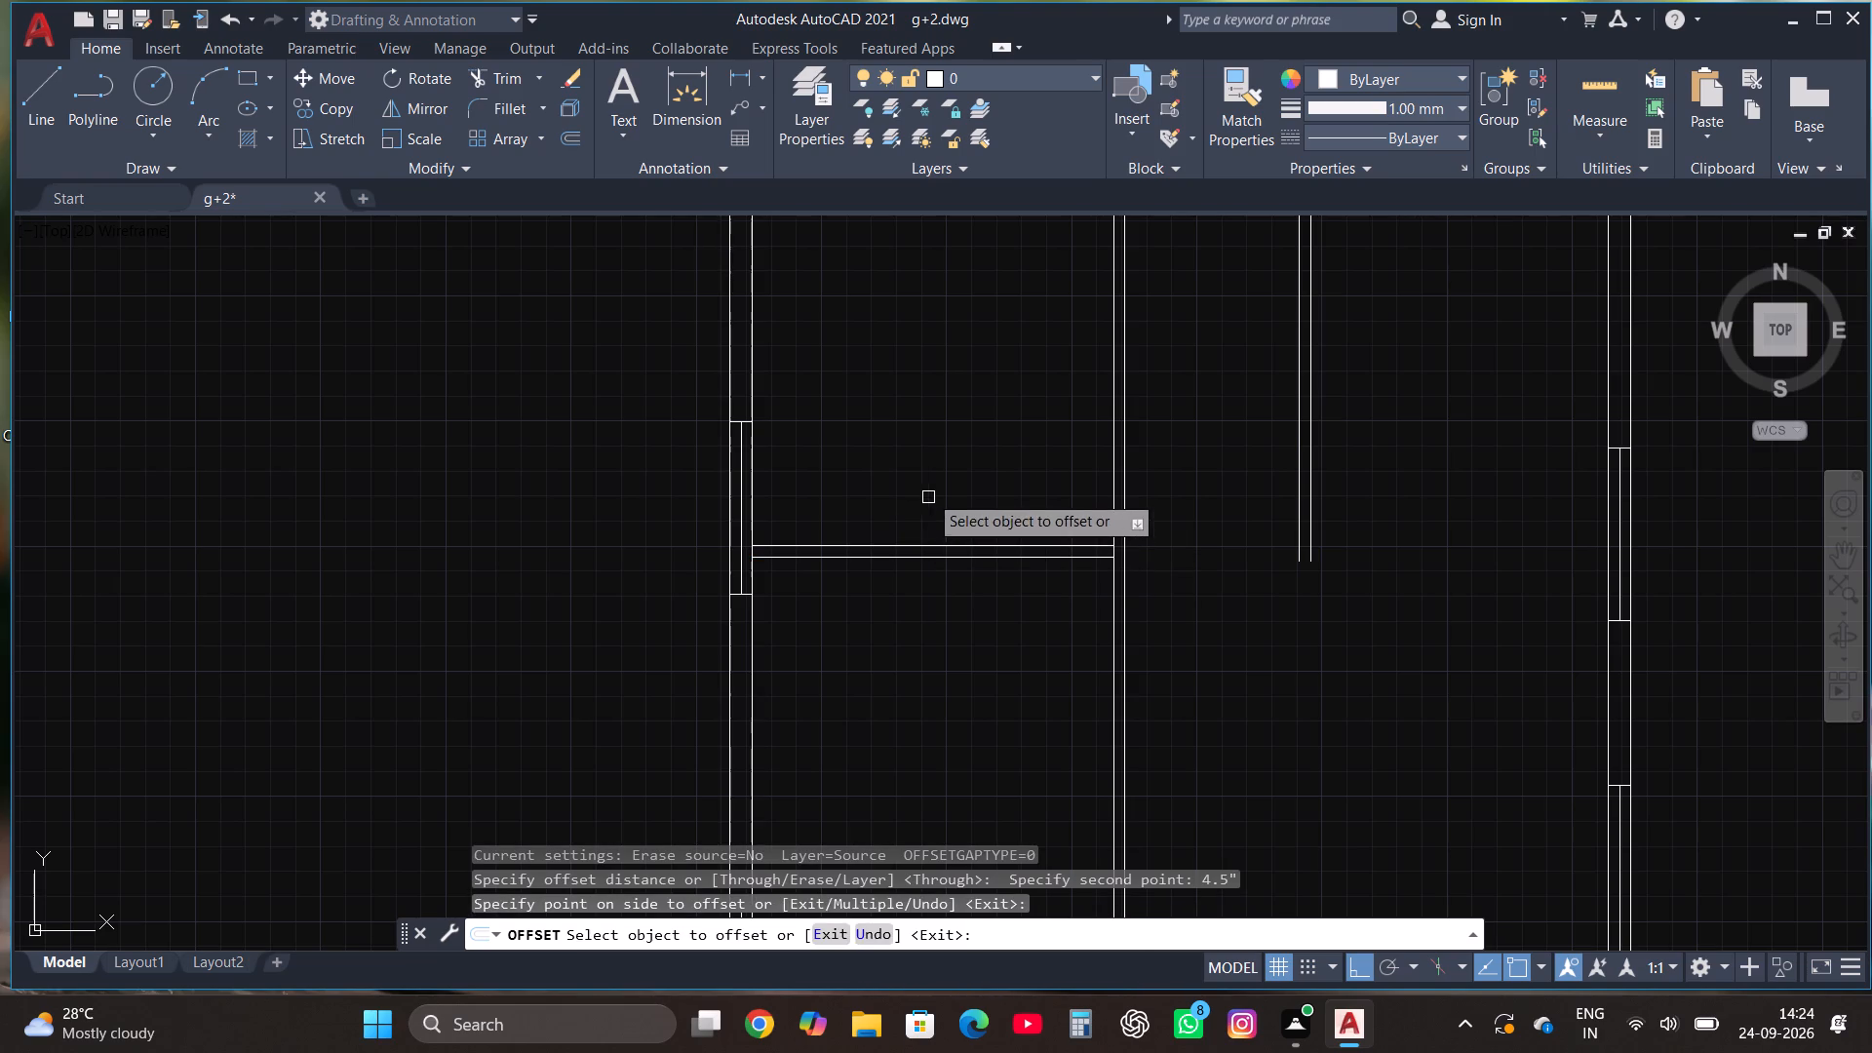
scroll(963, 403, "down", 1)
key("Escape")
scroll(964, 415, "down", 1)
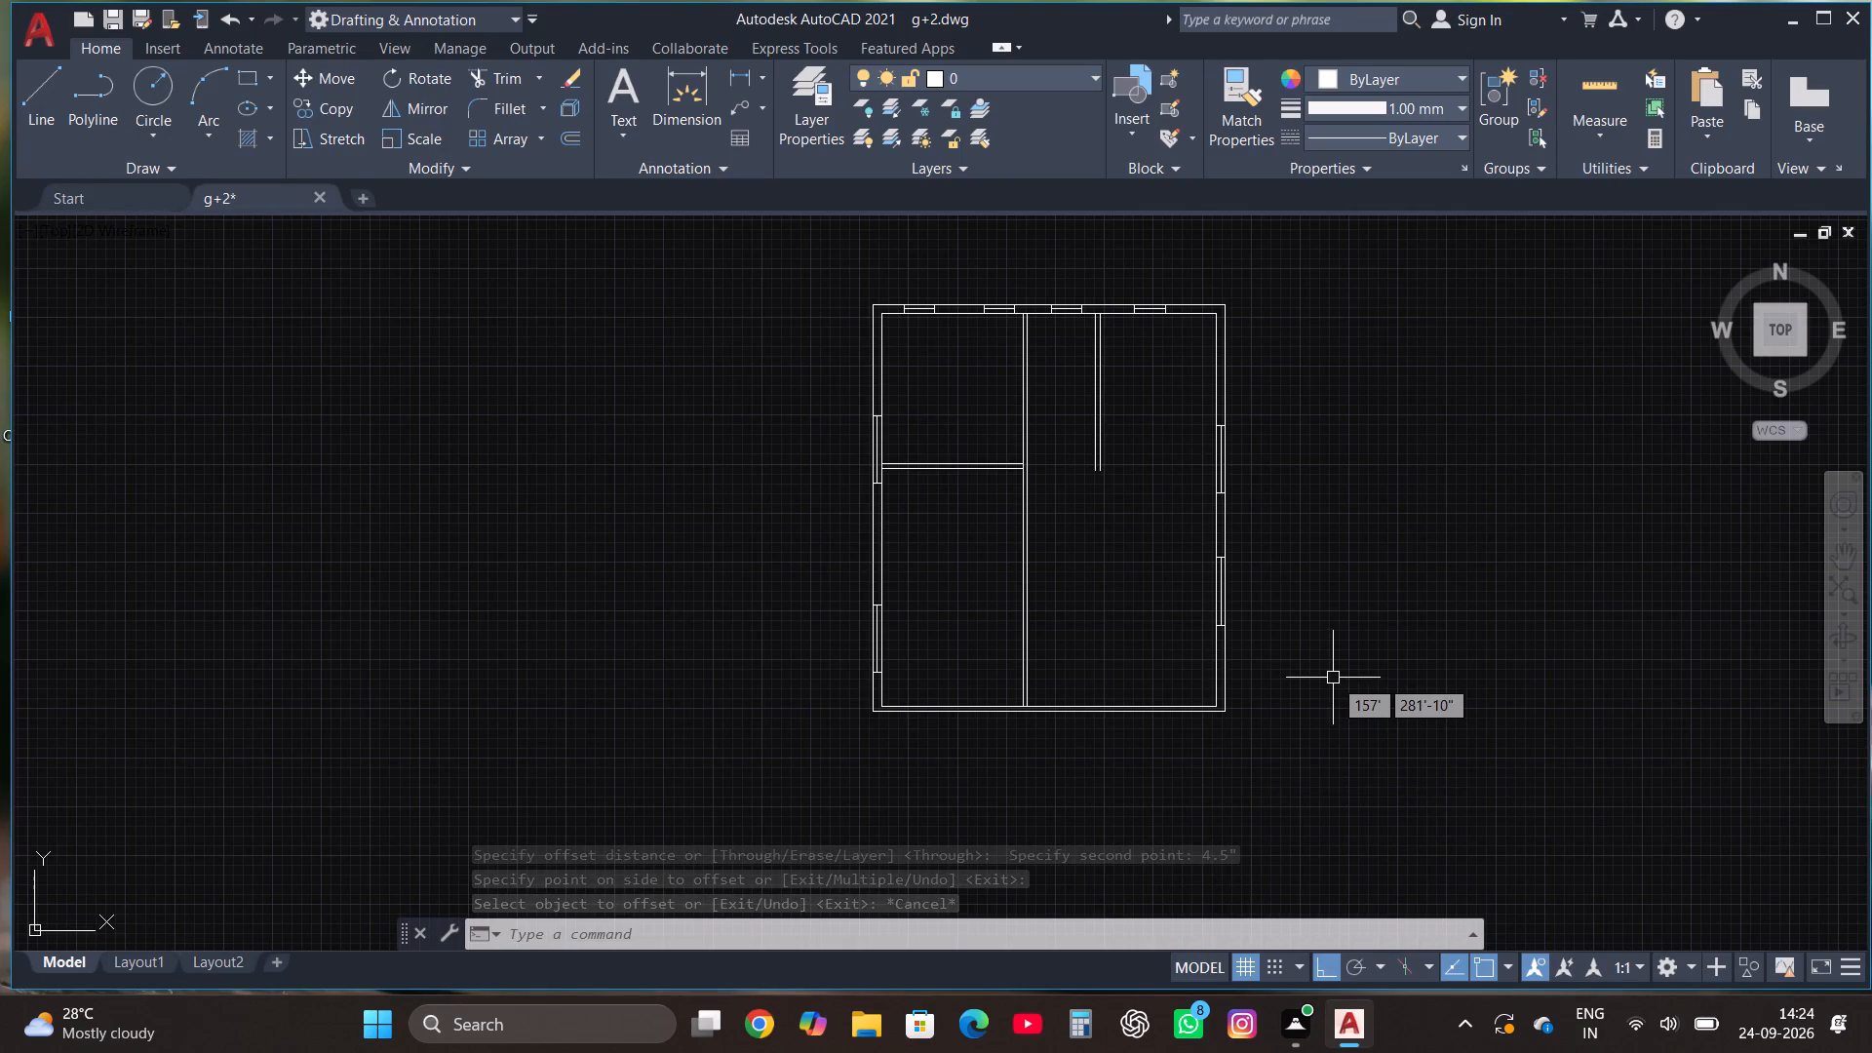
Draw a horizontal line about 12' long from the west wall's inner face, midway between its two windows, into the long vertical partition.
scroll(1304, 634, "up", 1)
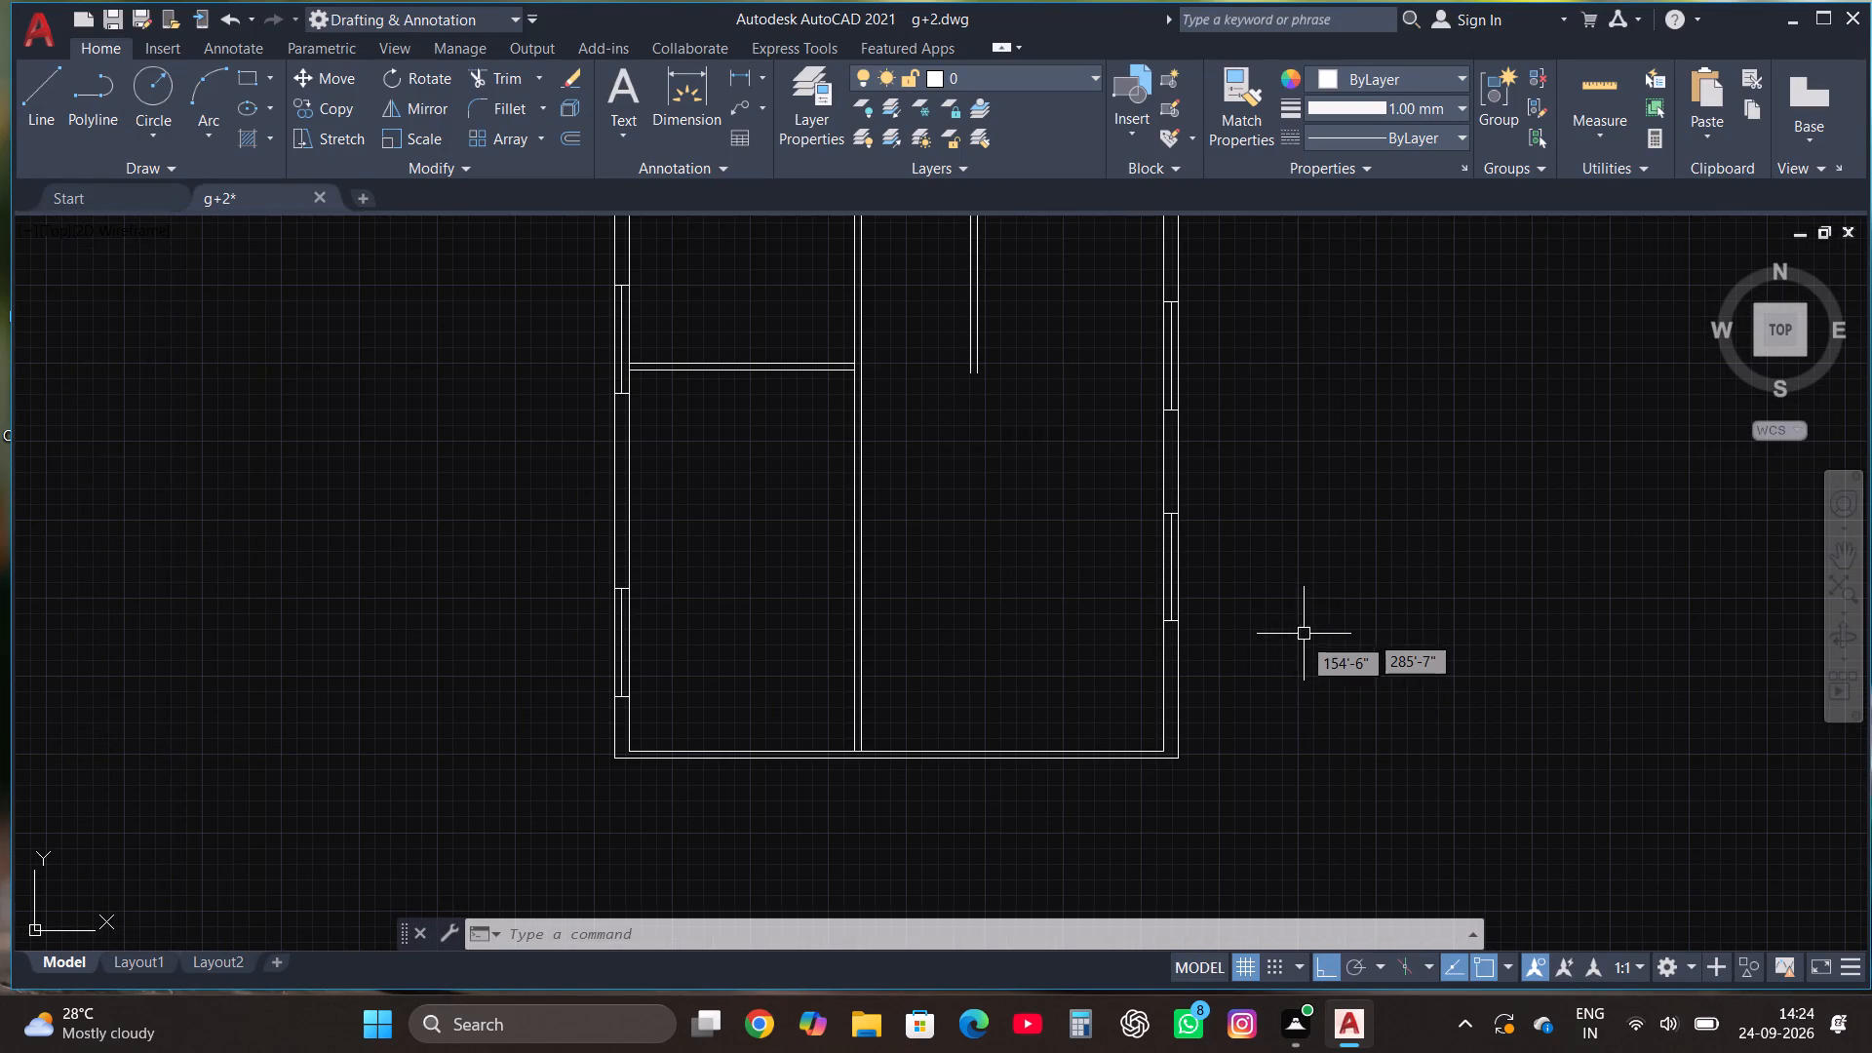
left_click(38, 94)
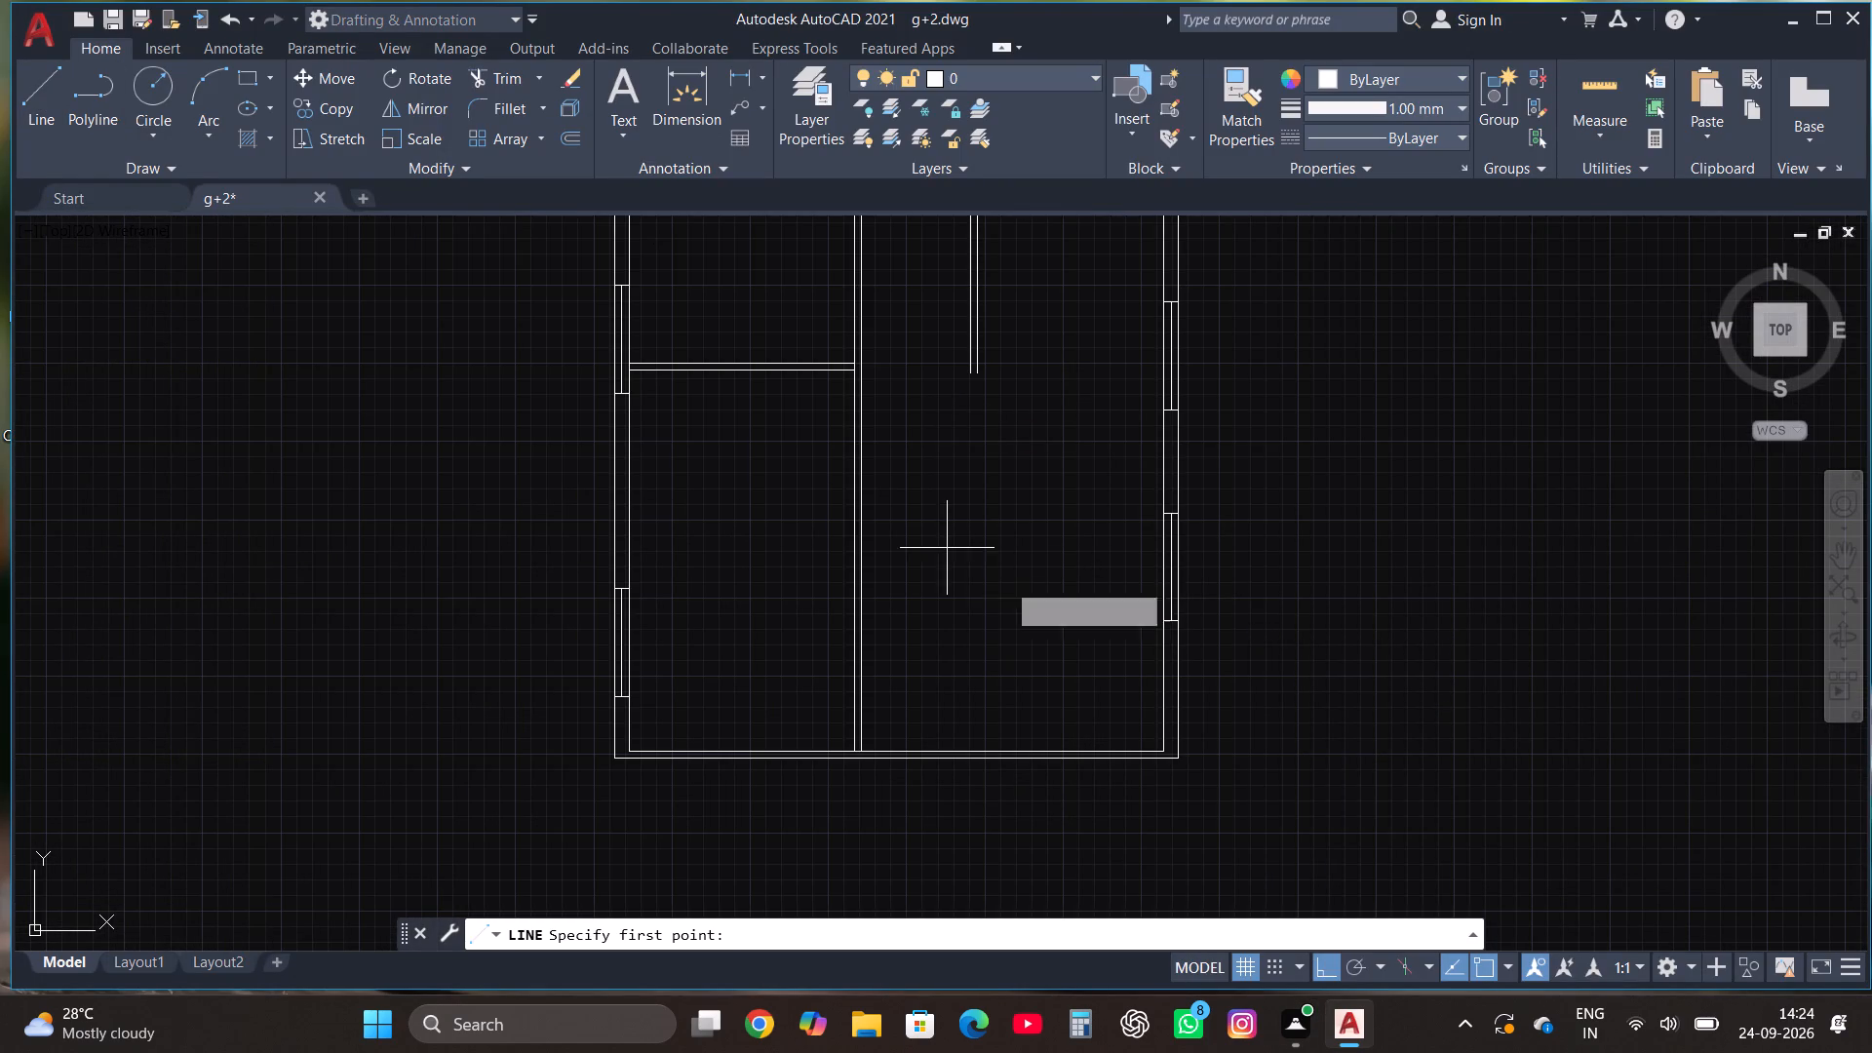
scroll(1010, 602, "down", 1)
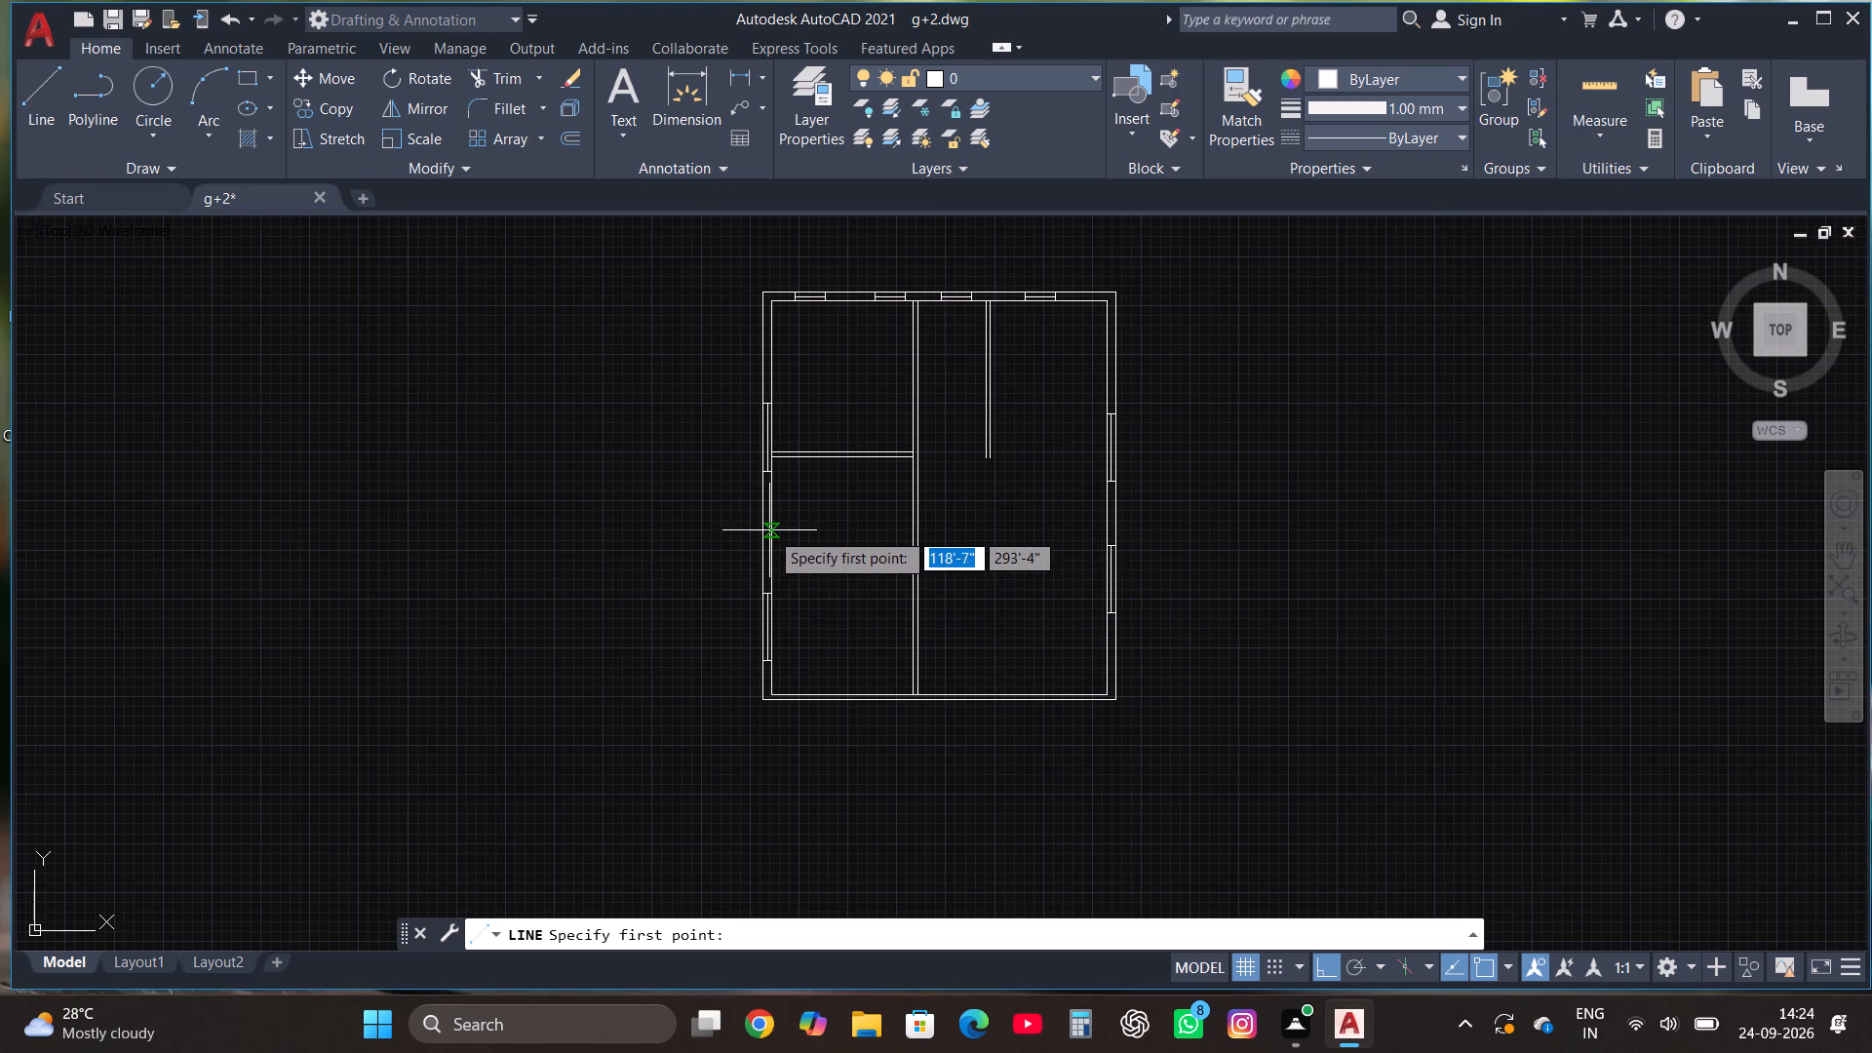
left_click(772, 536)
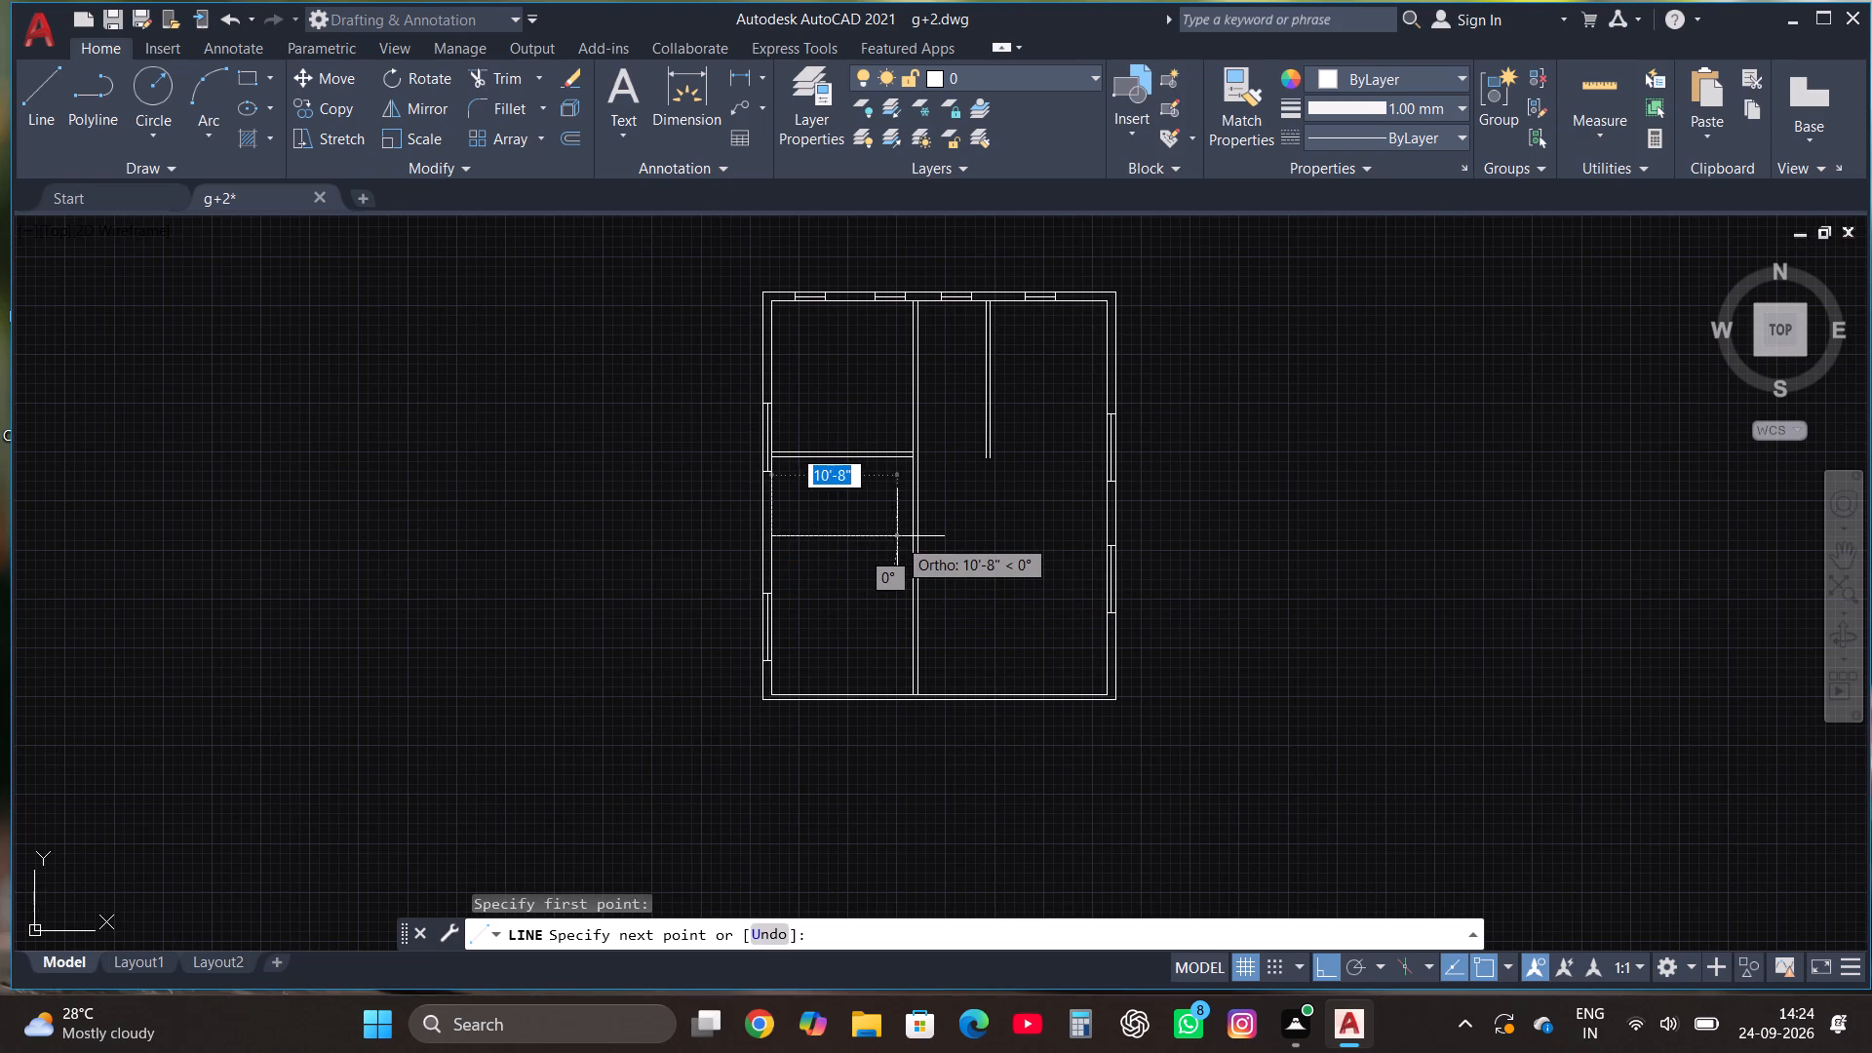
scroll(899, 537, "up", 6)
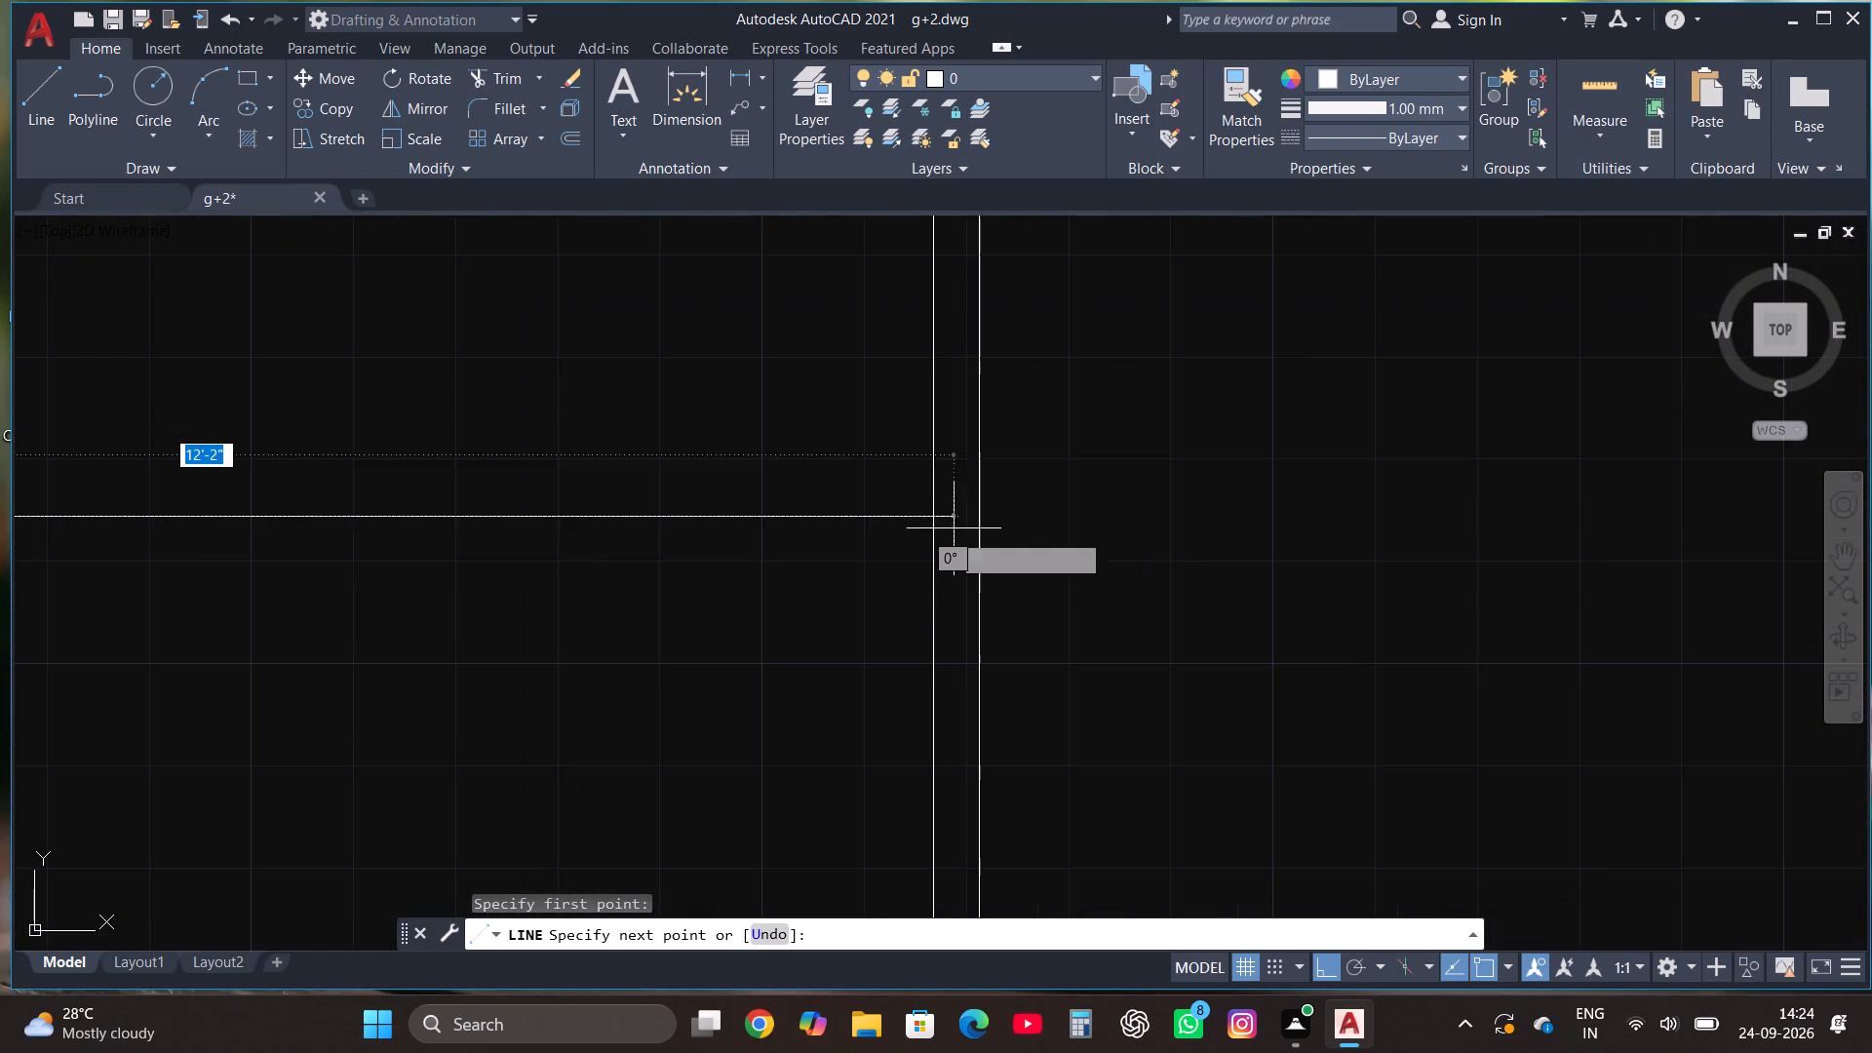
left_click(959, 509)
key("Escape")
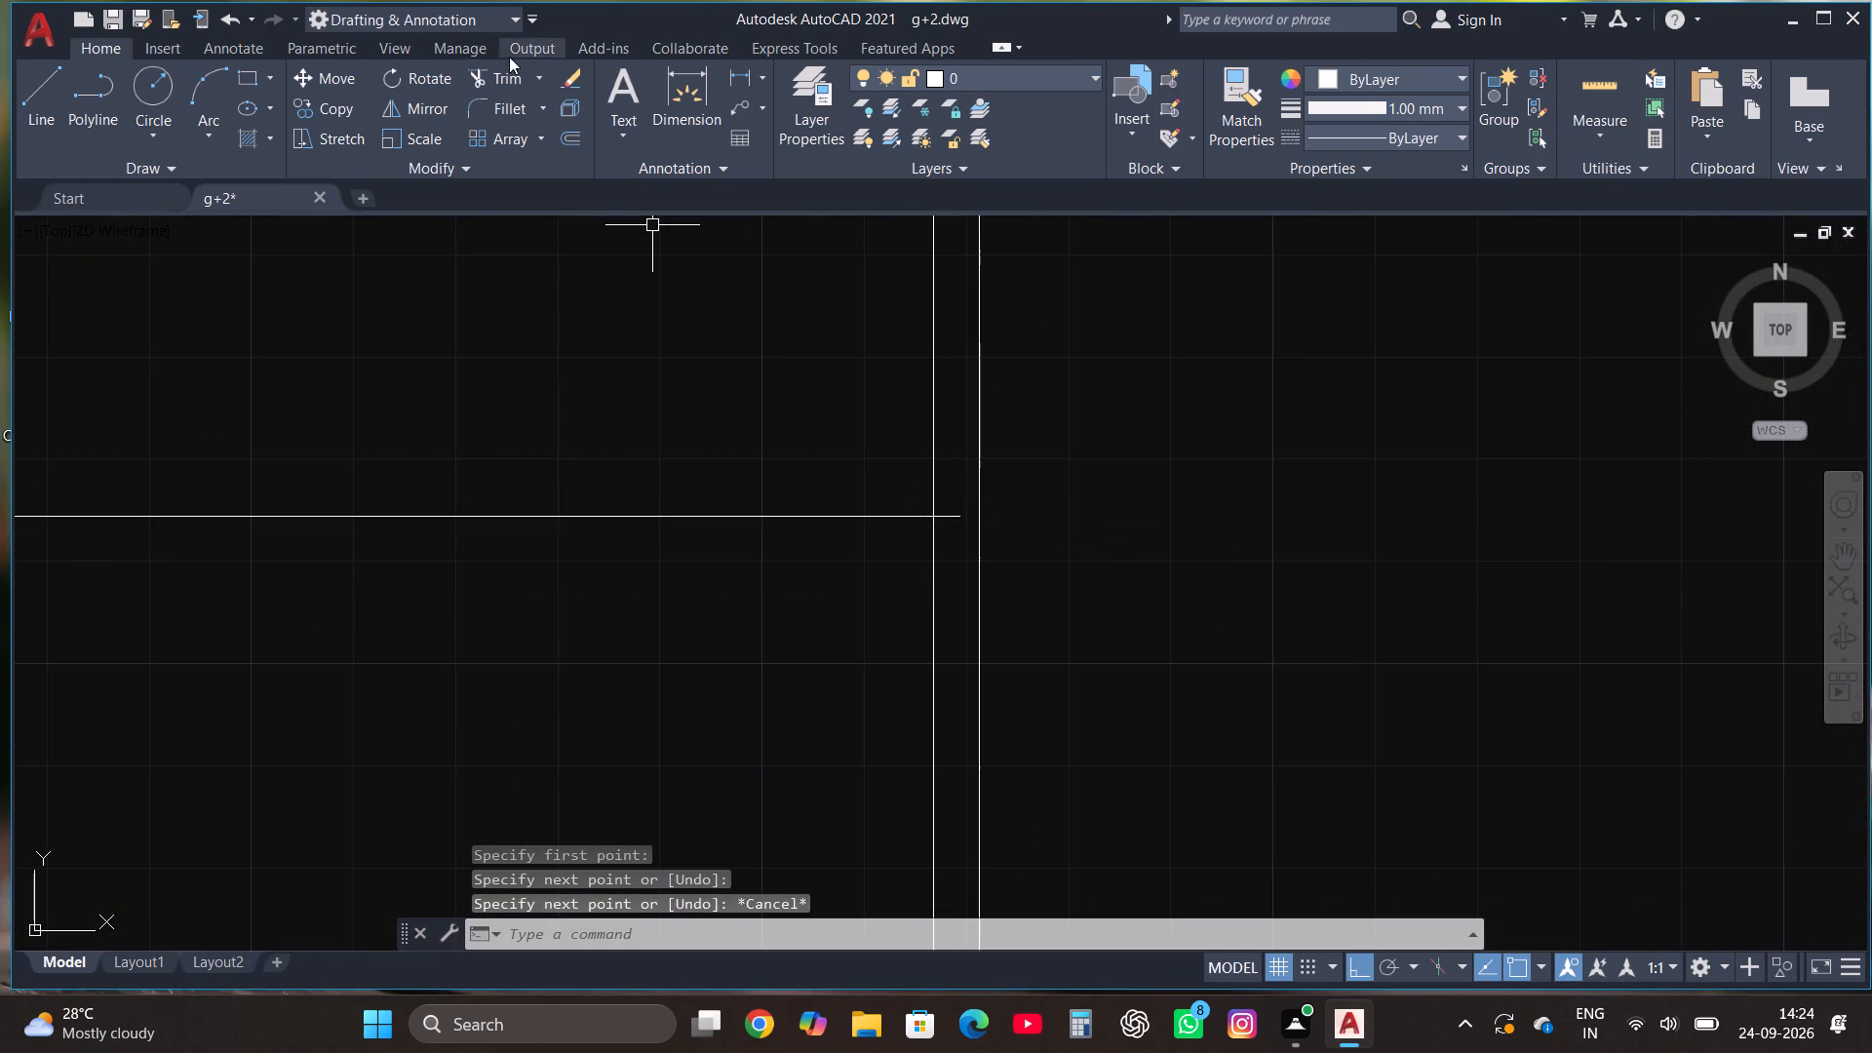
Trim the new horizontal line's overshoot at the long vertical partition's west face.
left_click(505, 69)
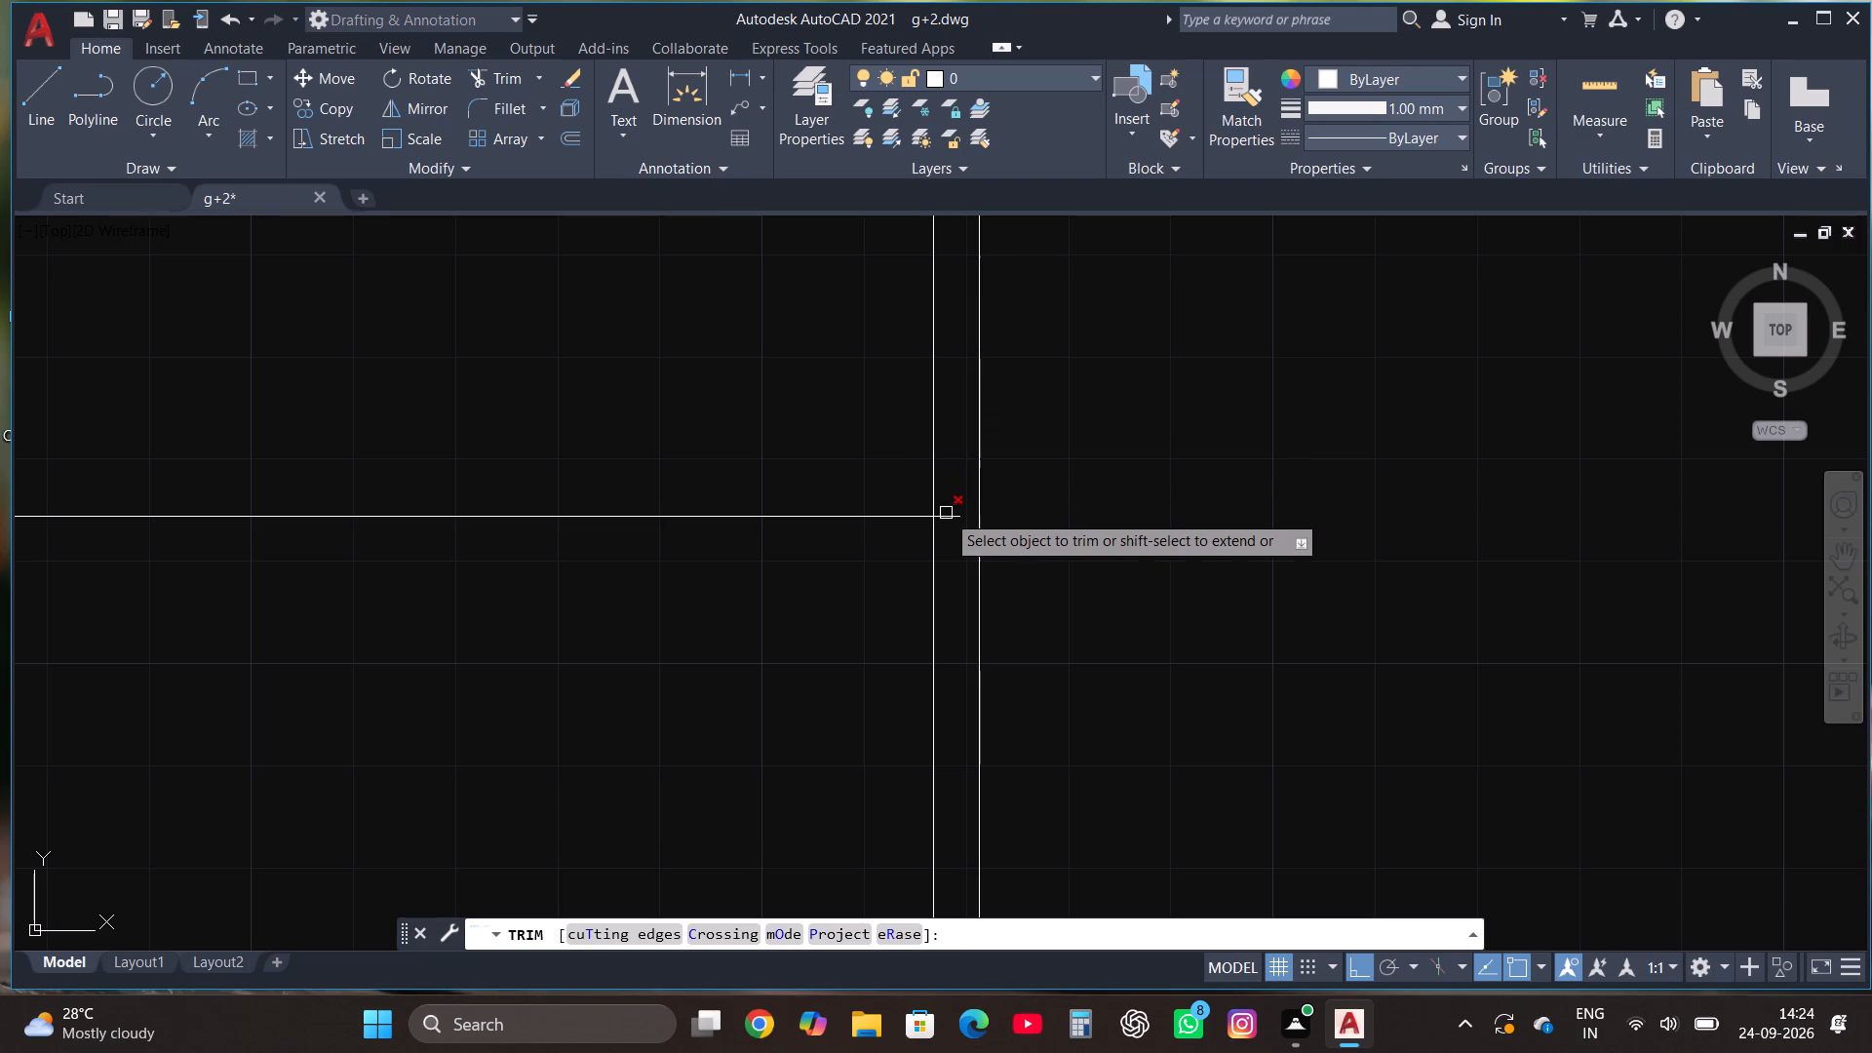
left_click(946, 513)
scroll(1079, 541, "down", 2)
scroll(909, 552, "down", 3)
scroll(895, 568, "up", 1)
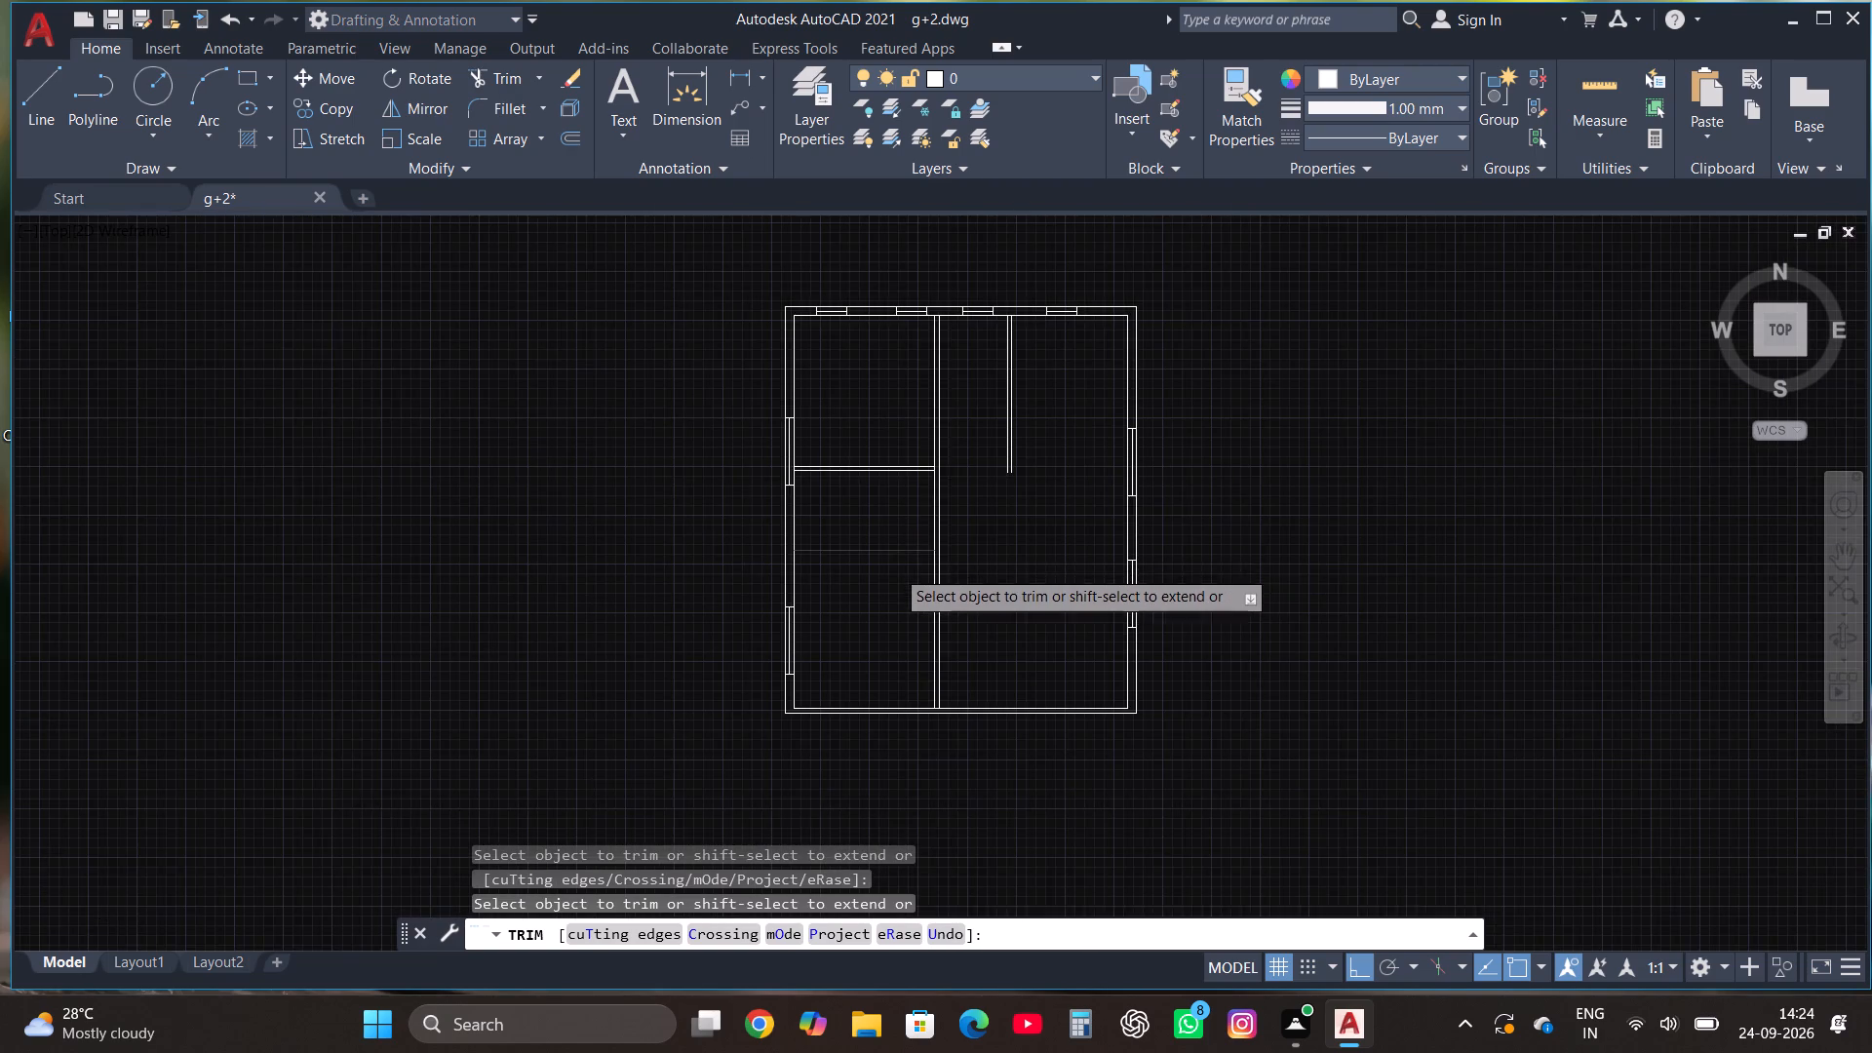
key("Escape")
Copy the new horizontal line 4.5" to the north to form the second cross partition's other face.
left_click(881, 542)
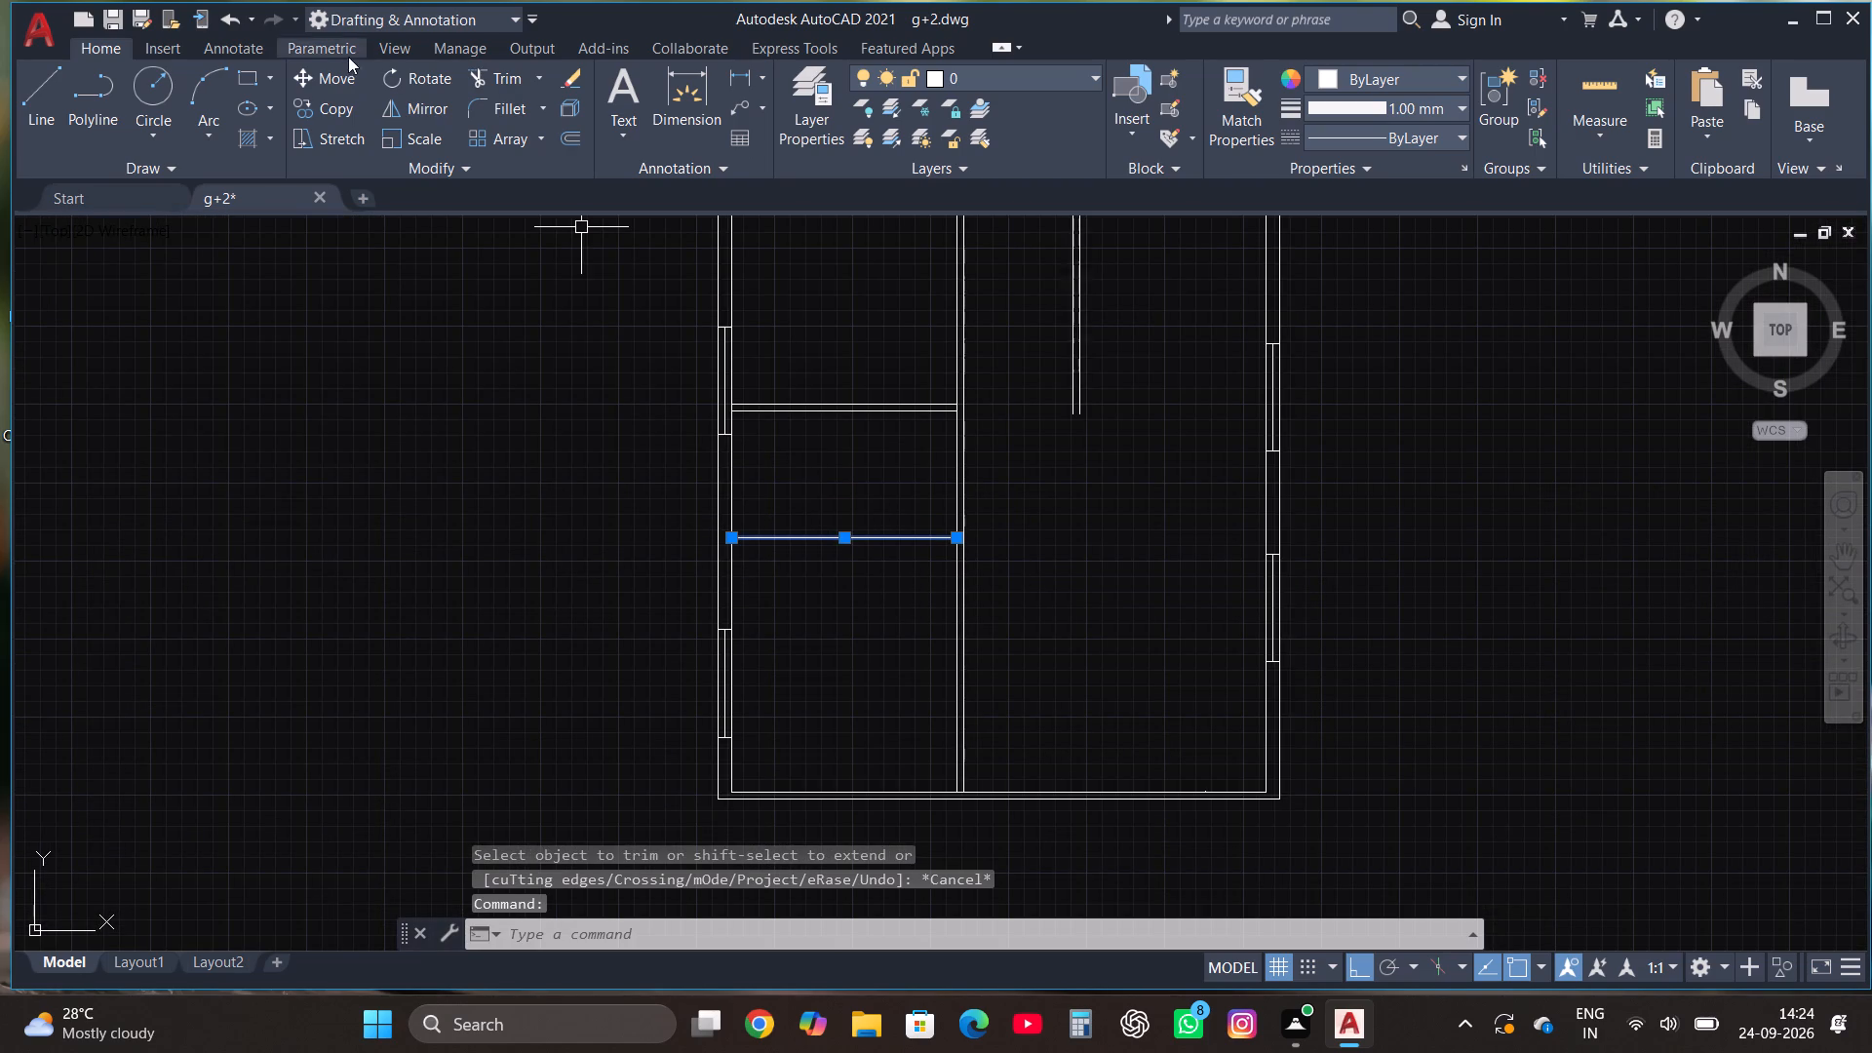
left_click(337, 109)
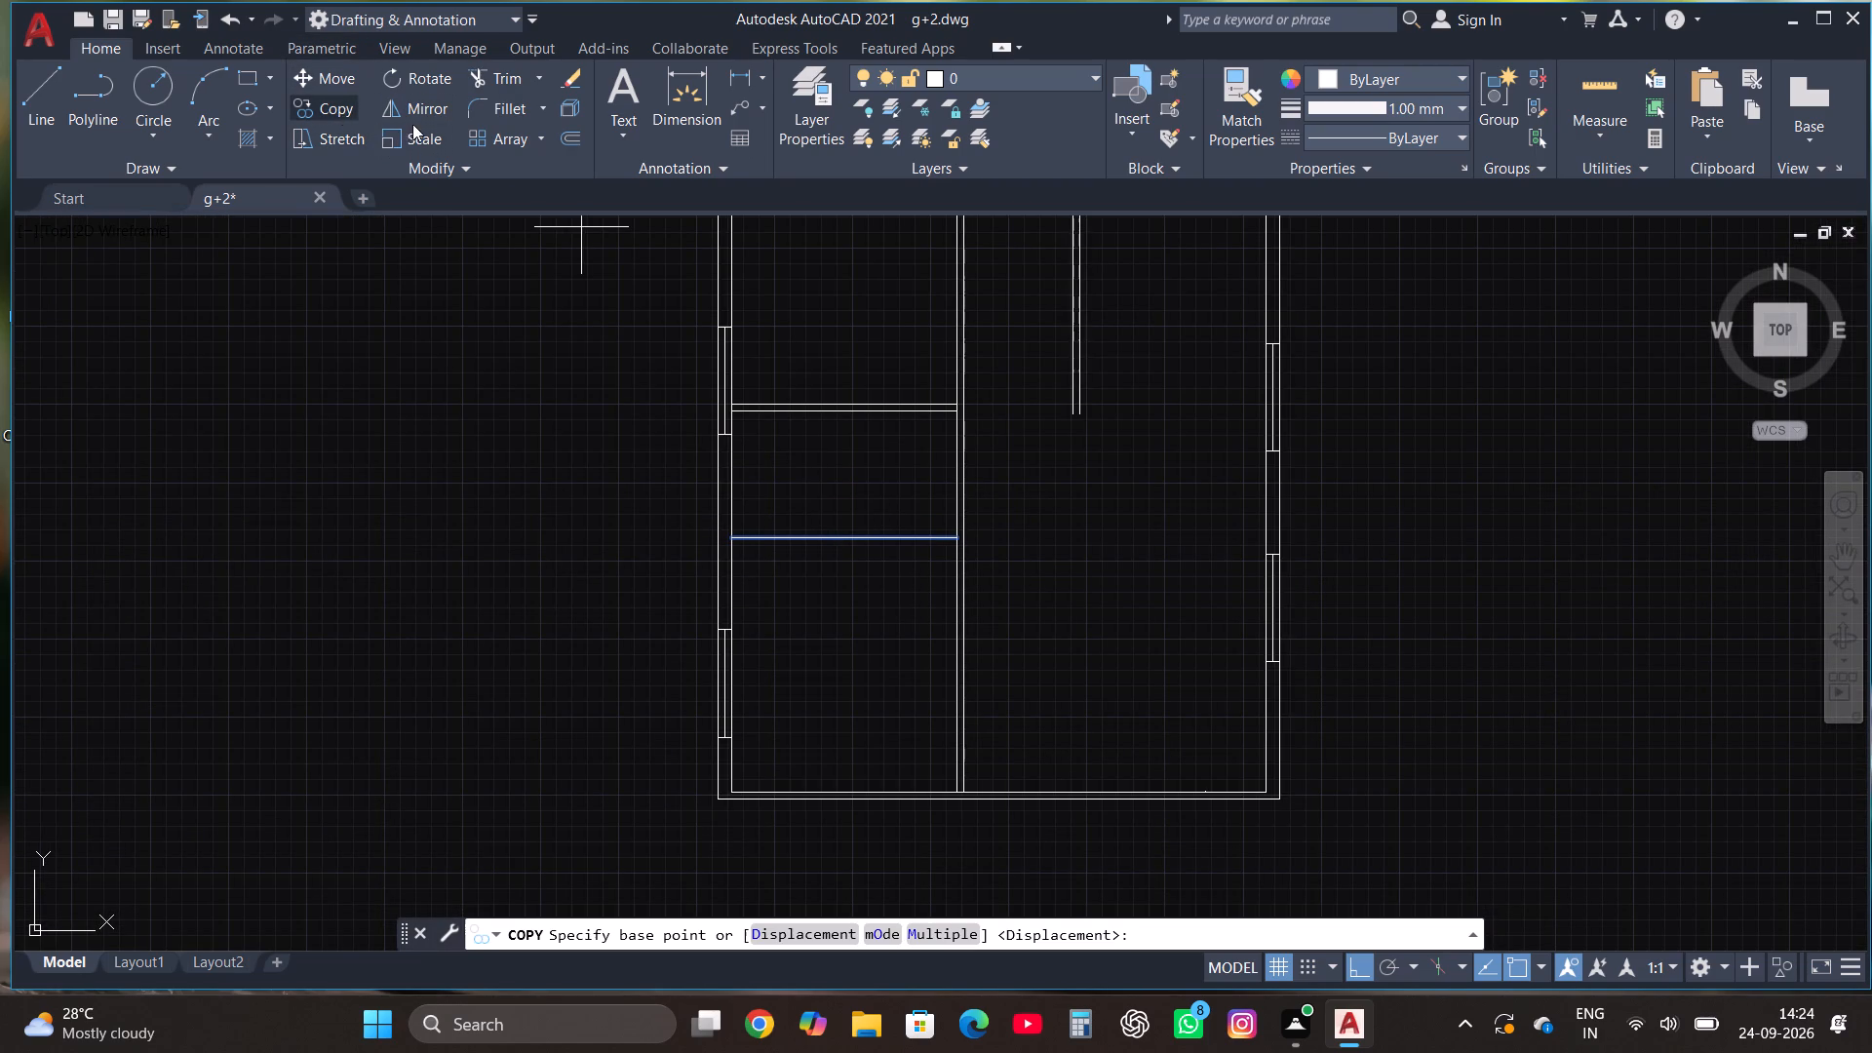
left_click(841, 540)
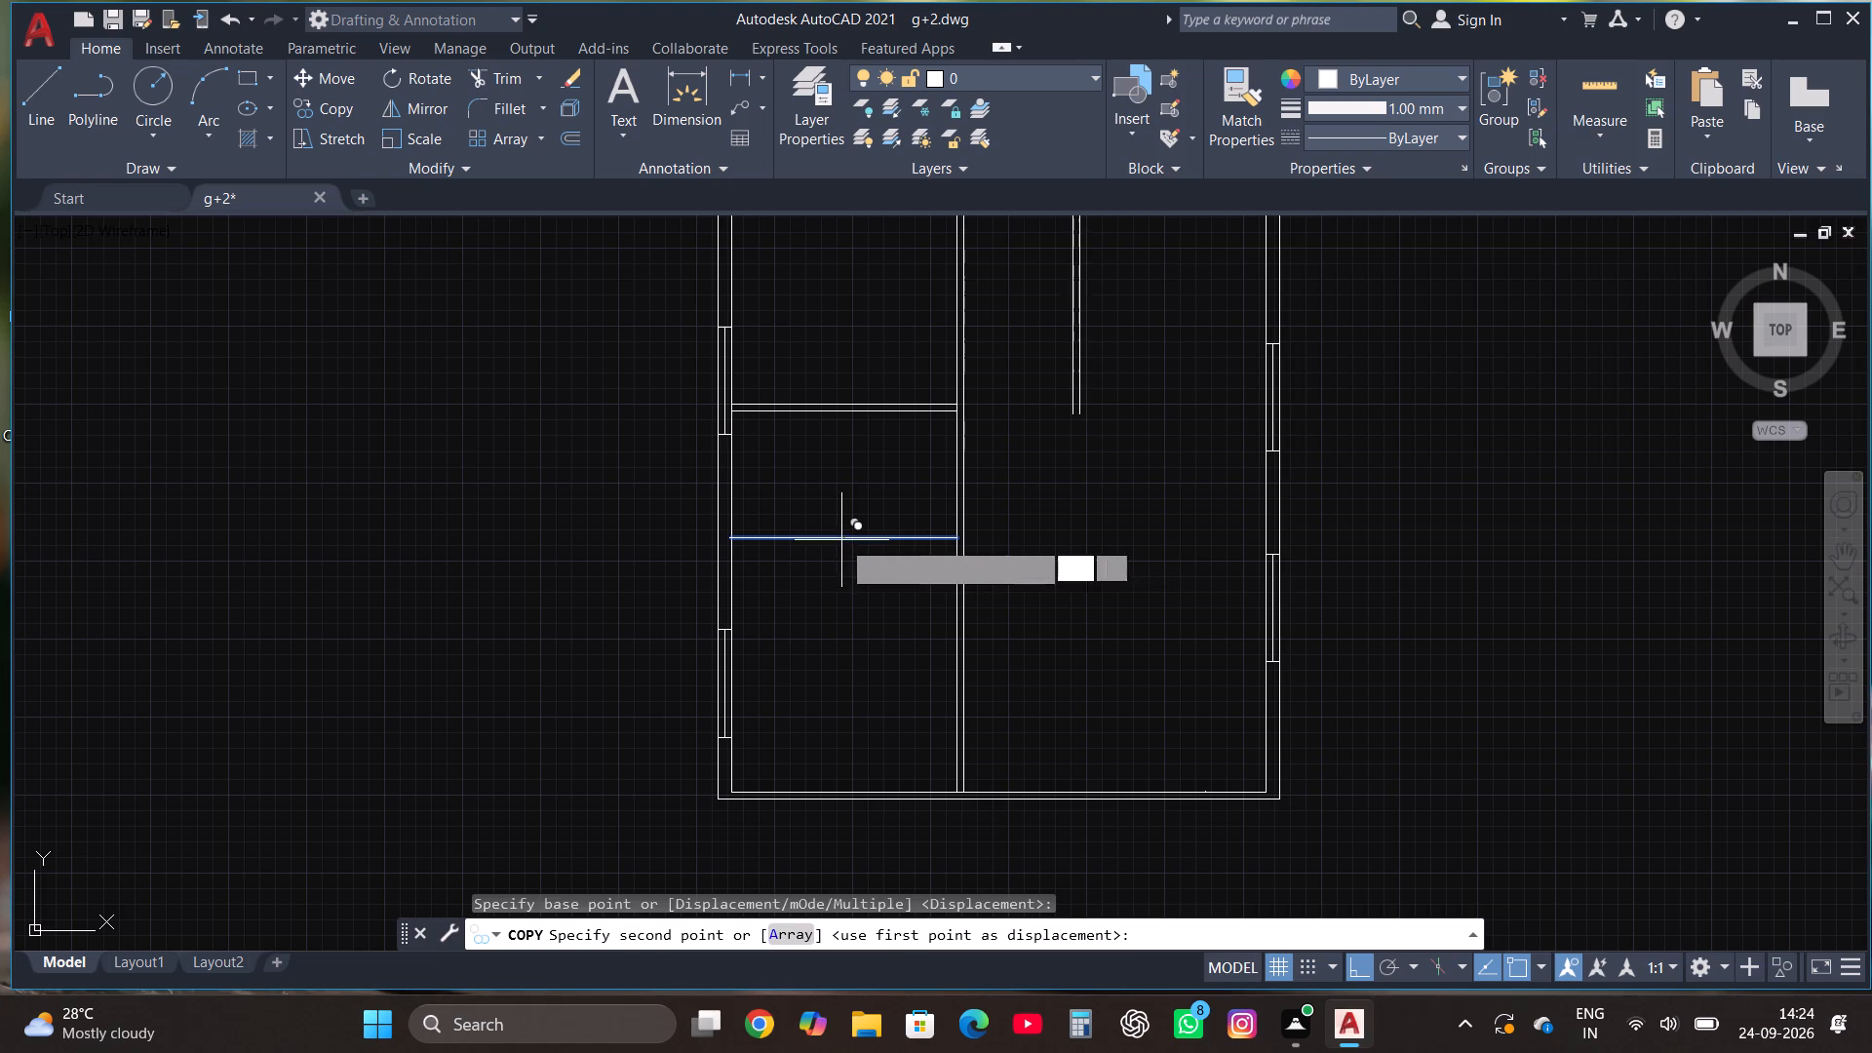
type("4.5\"")
key("Return")
key("Escape")
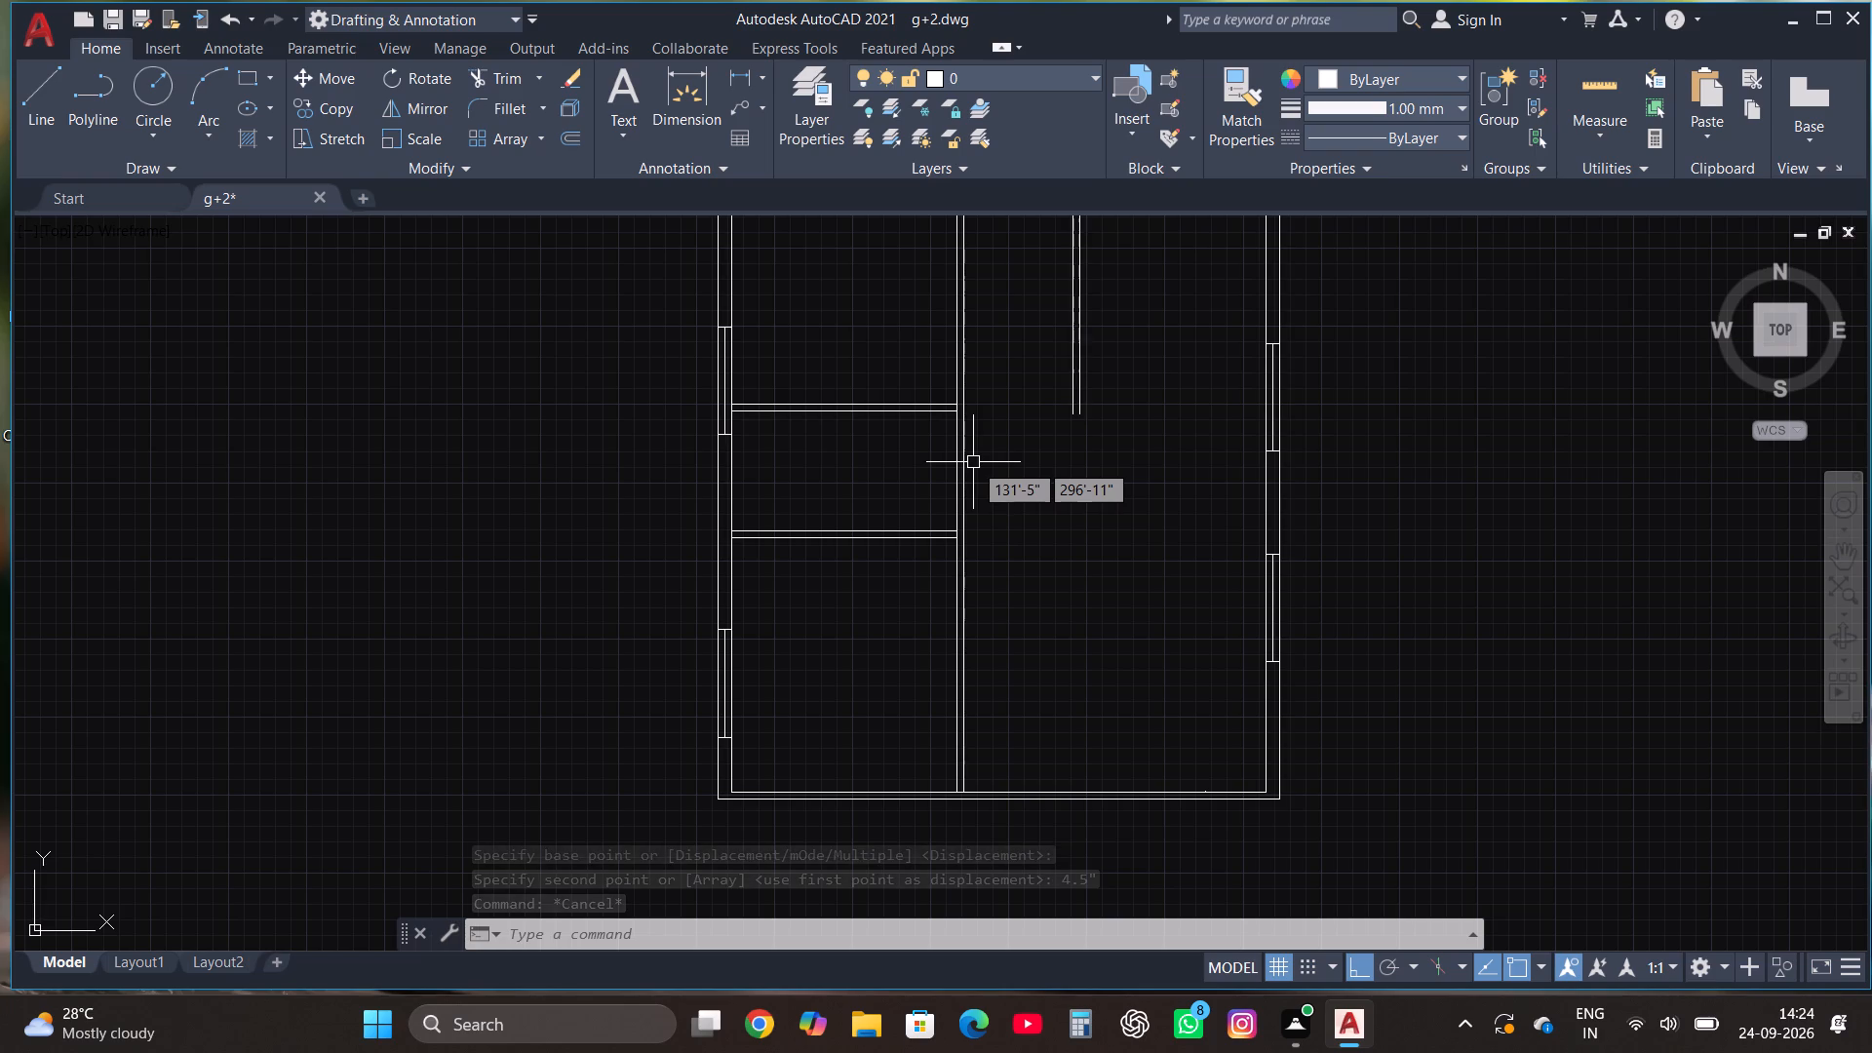
Measure the clear gap between the two cross partitions along the long vertical partition's west face.
scroll(973, 463, "up", 1)
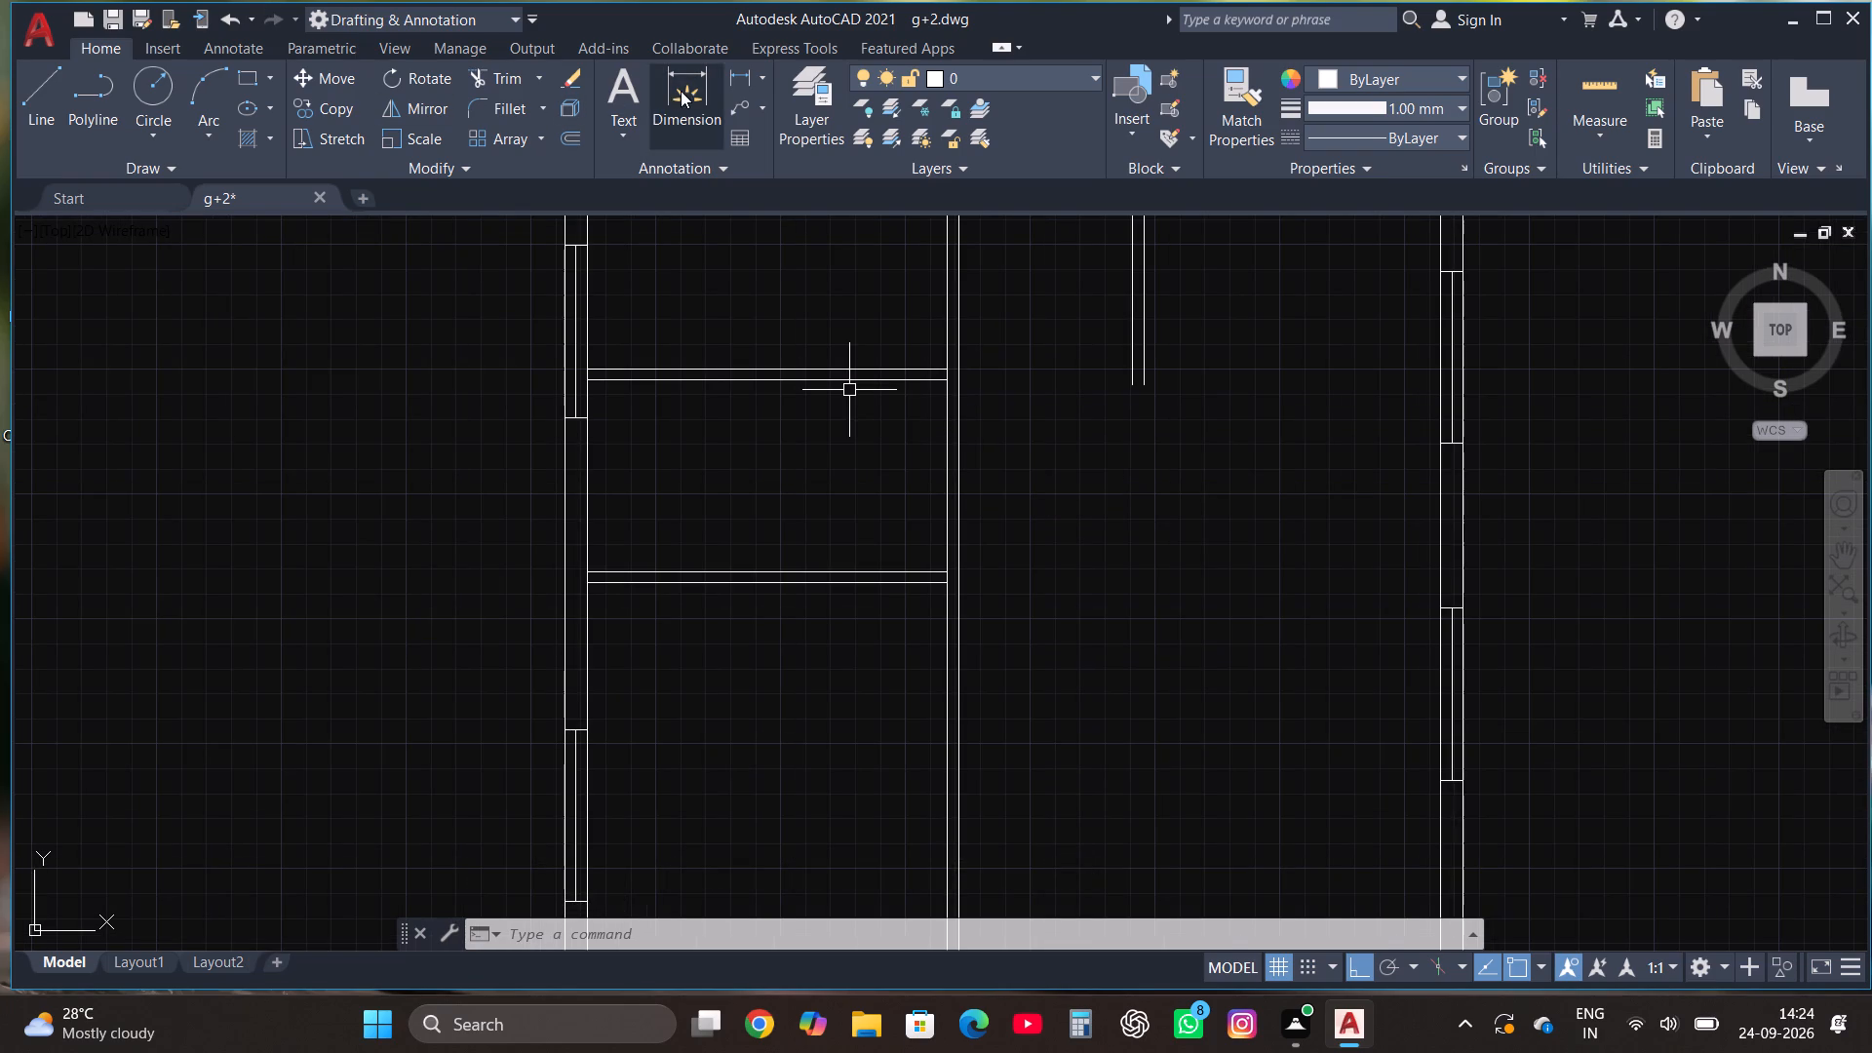
left_click(681, 91)
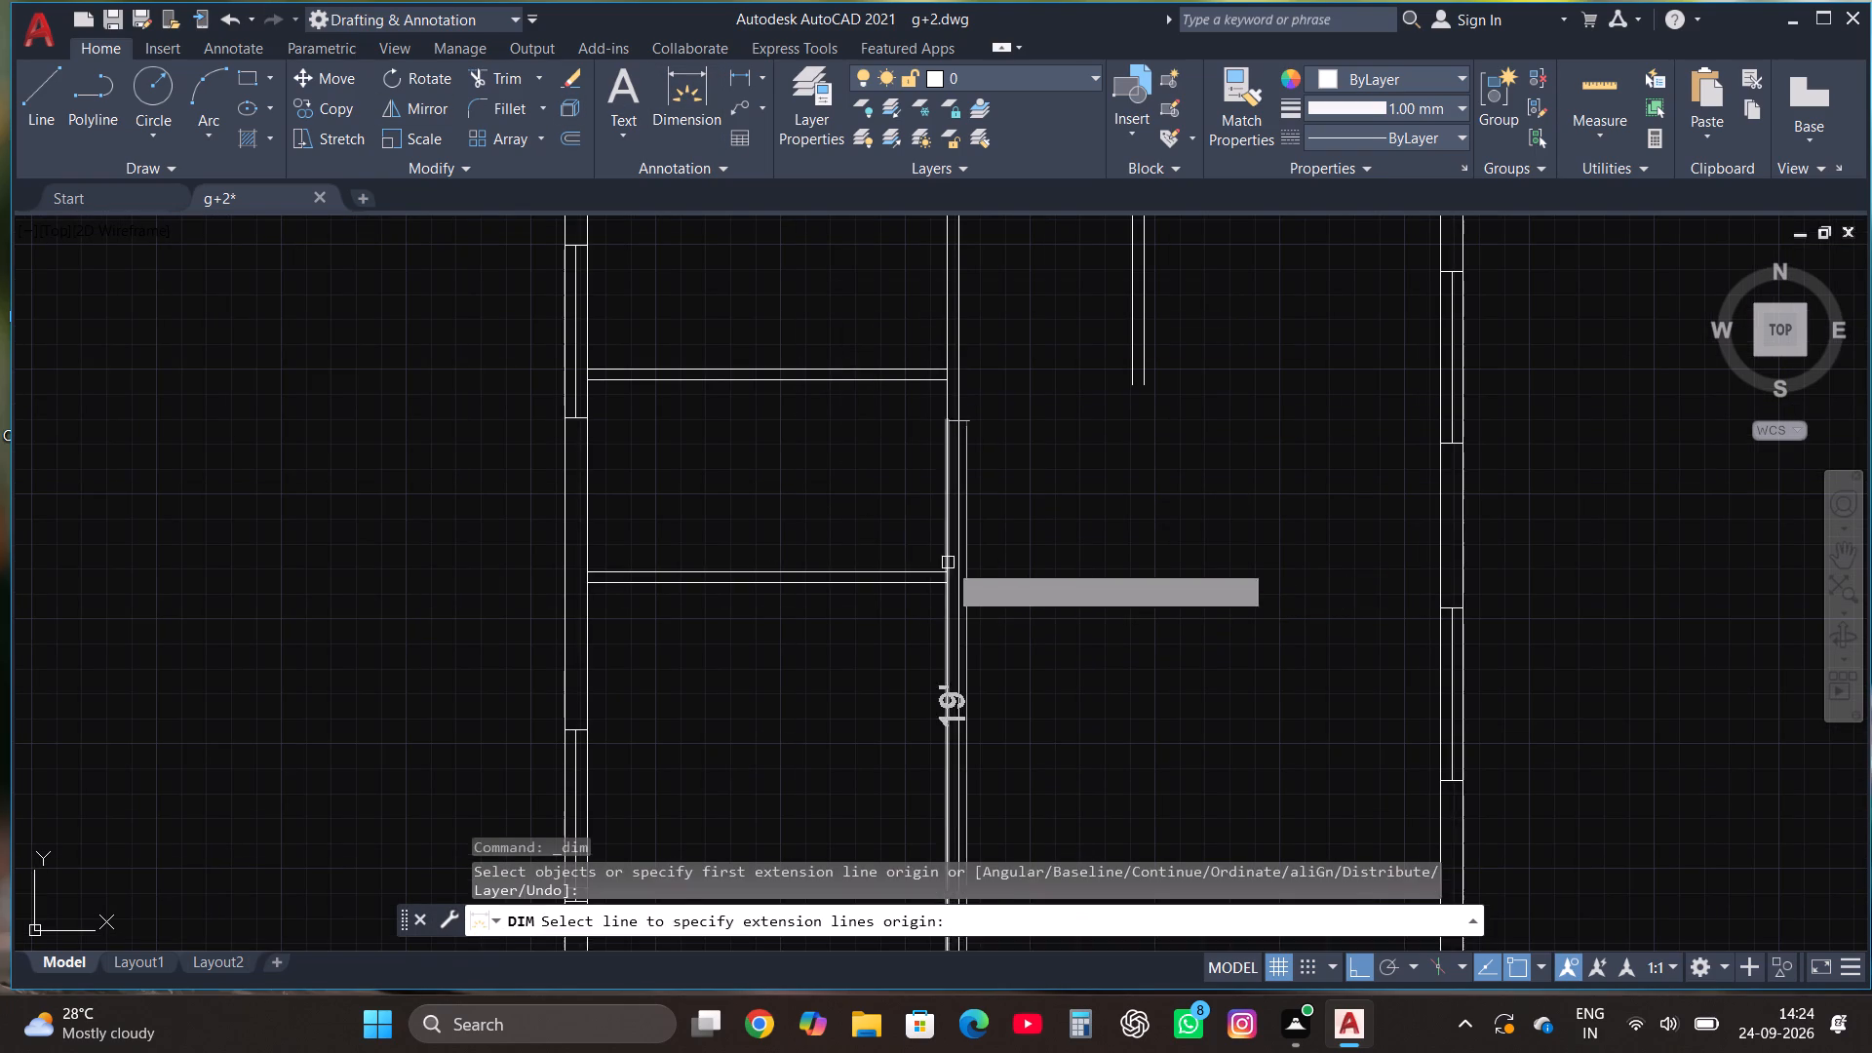
left_click(950, 574)
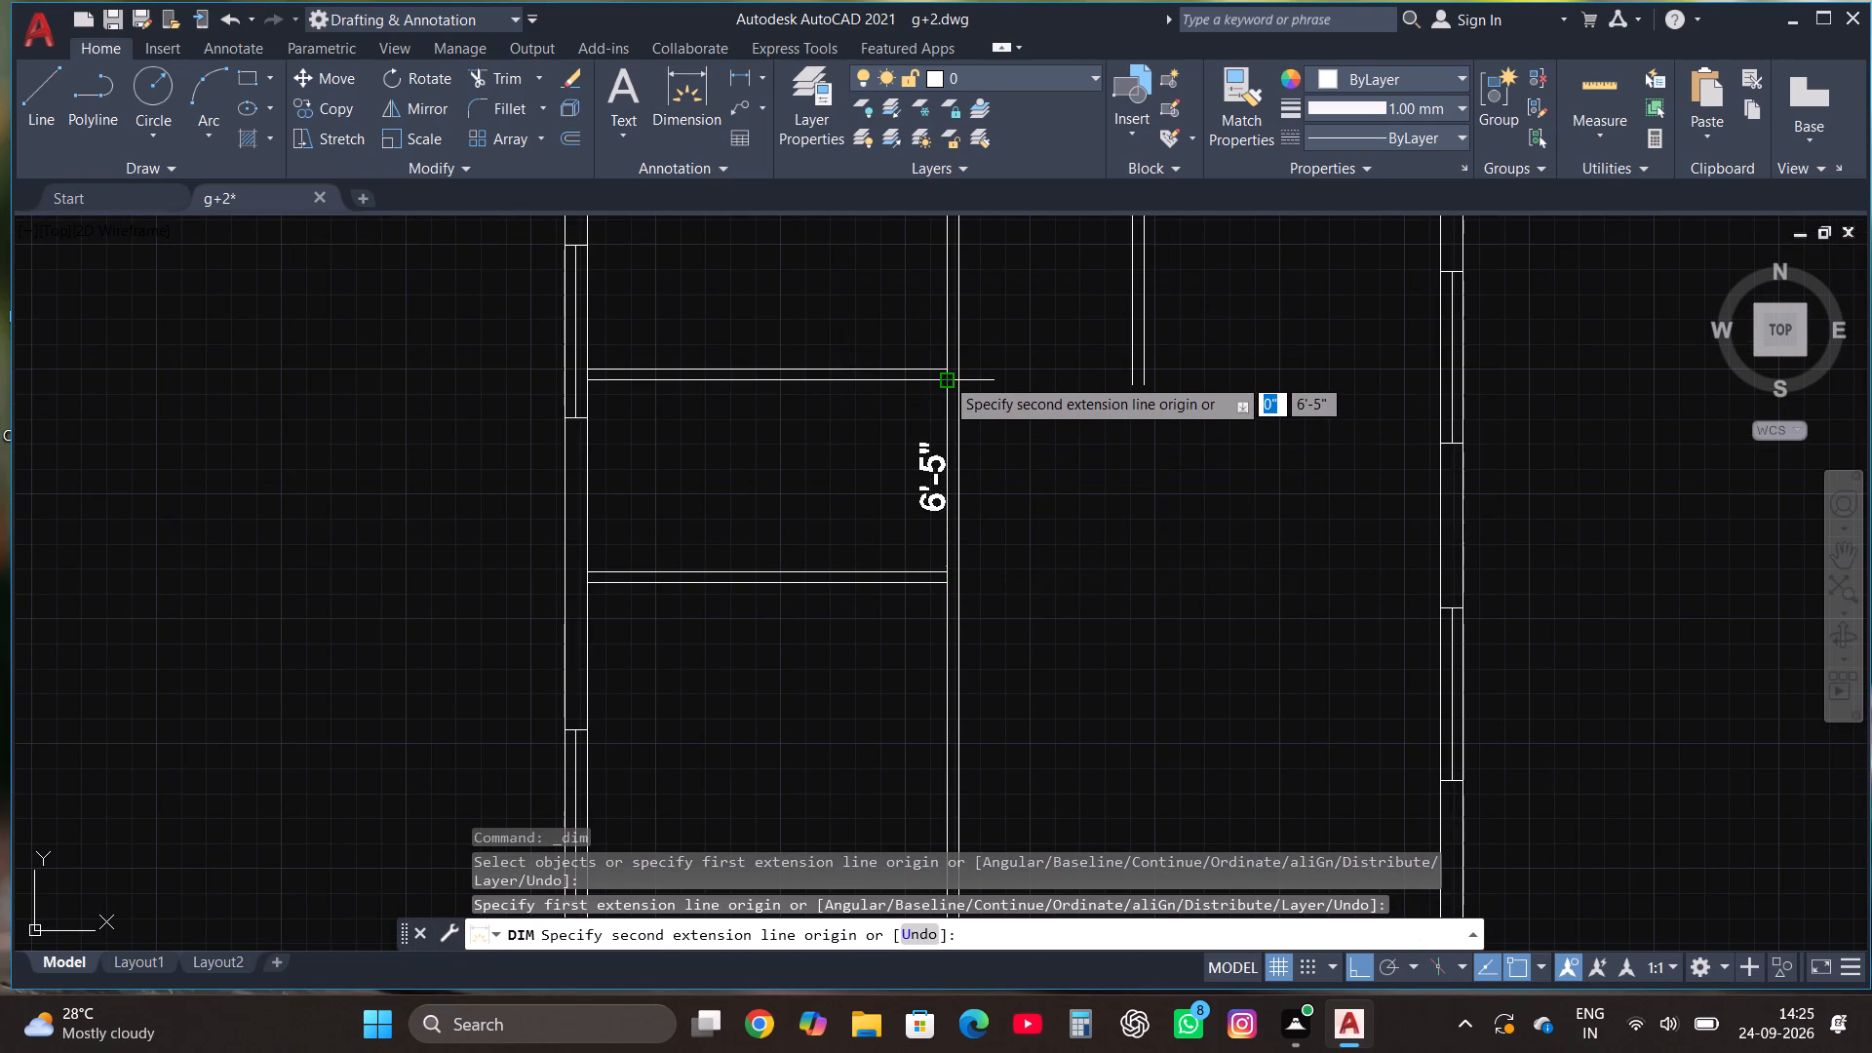
key("Escape")
Move both lines of the northern cross partition 2' to the north.
scroll(914, 473, "down", 2)
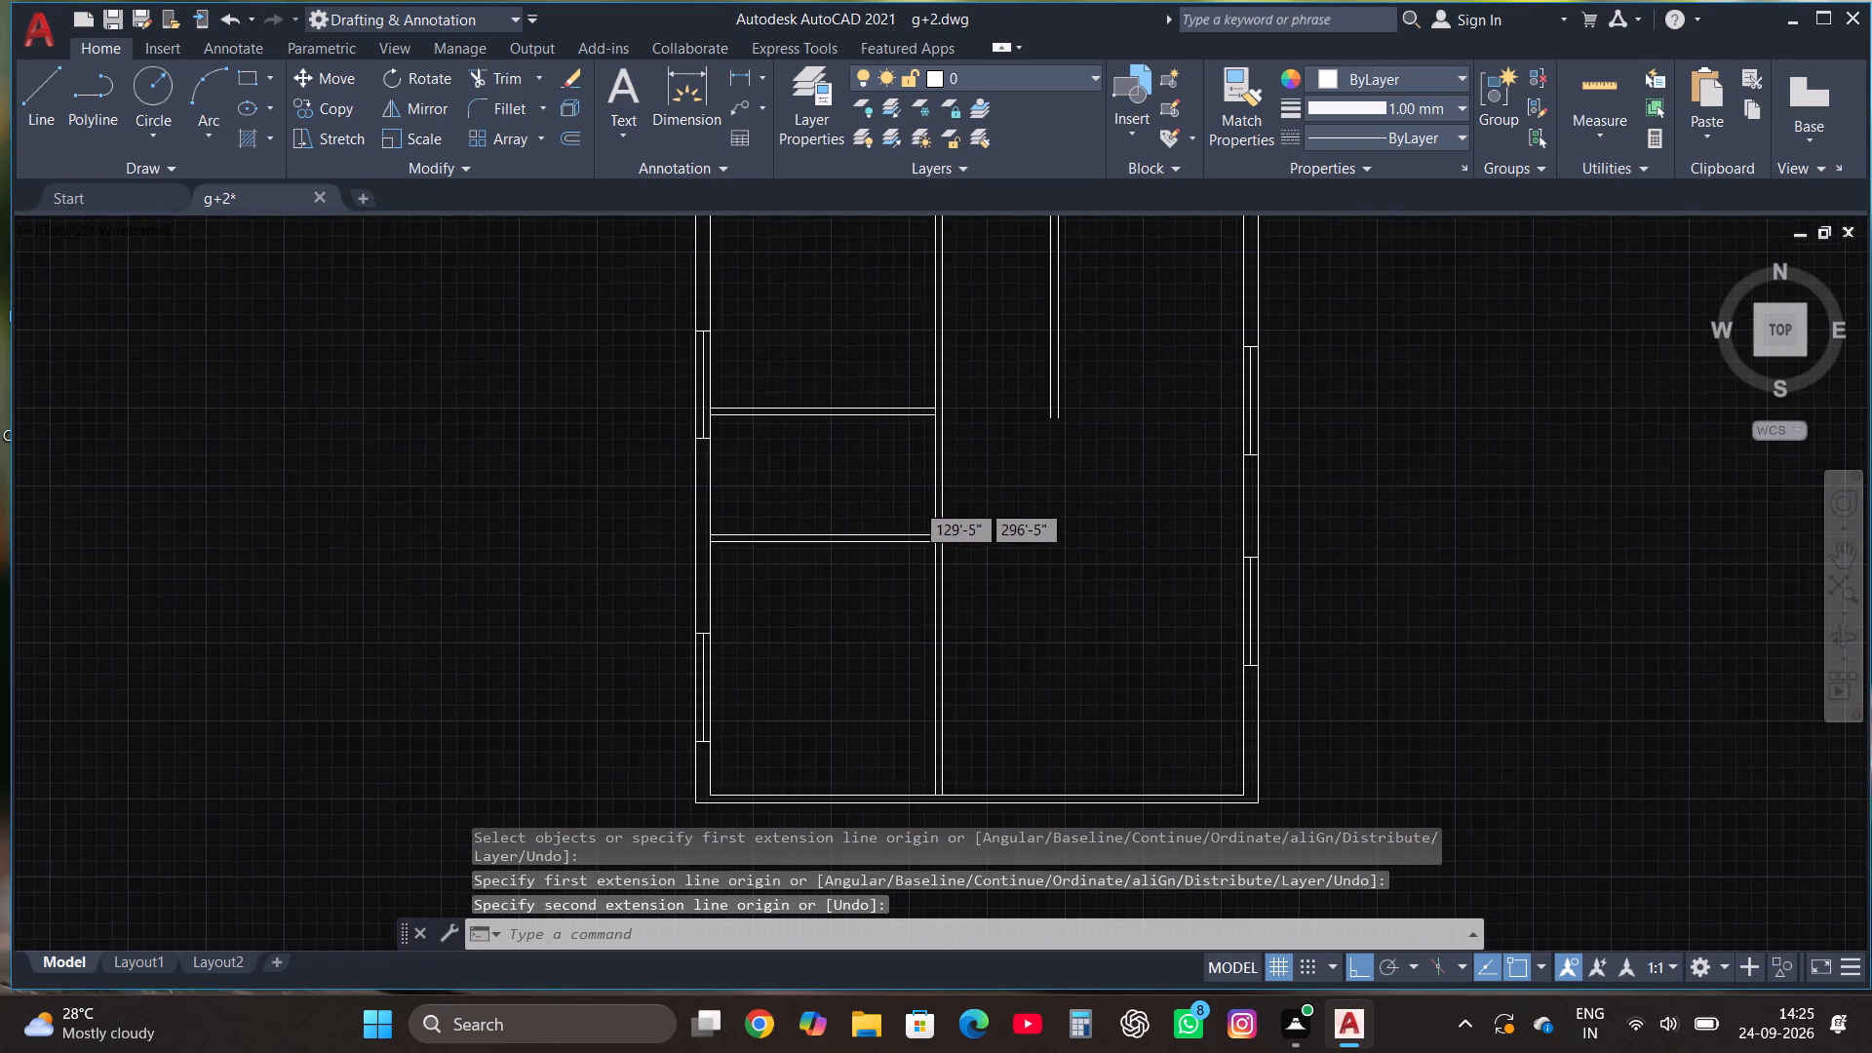
scroll(906, 550, "down", 1)
scroll(899, 480, "up", 3)
left_click_drag(880, 547, 871, 529)
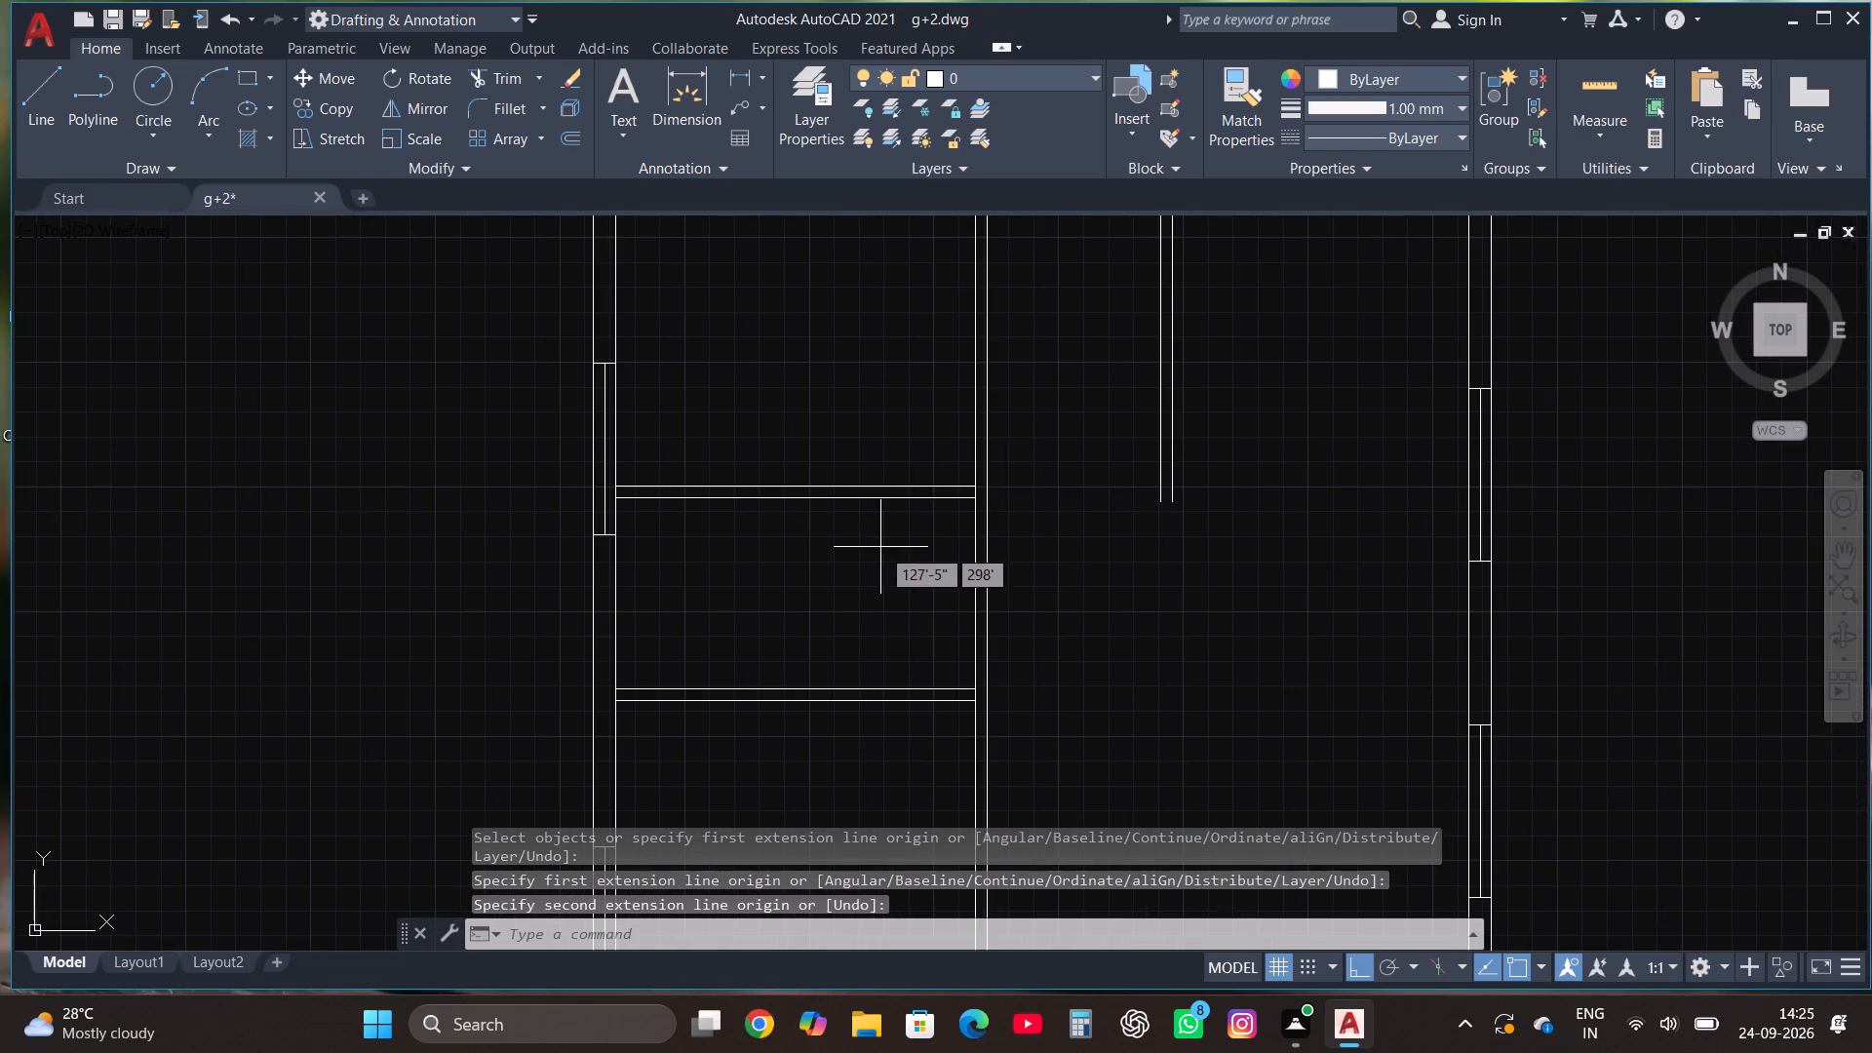
left_click_drag(871, 529, 873, 533)
left_click(805, 412)
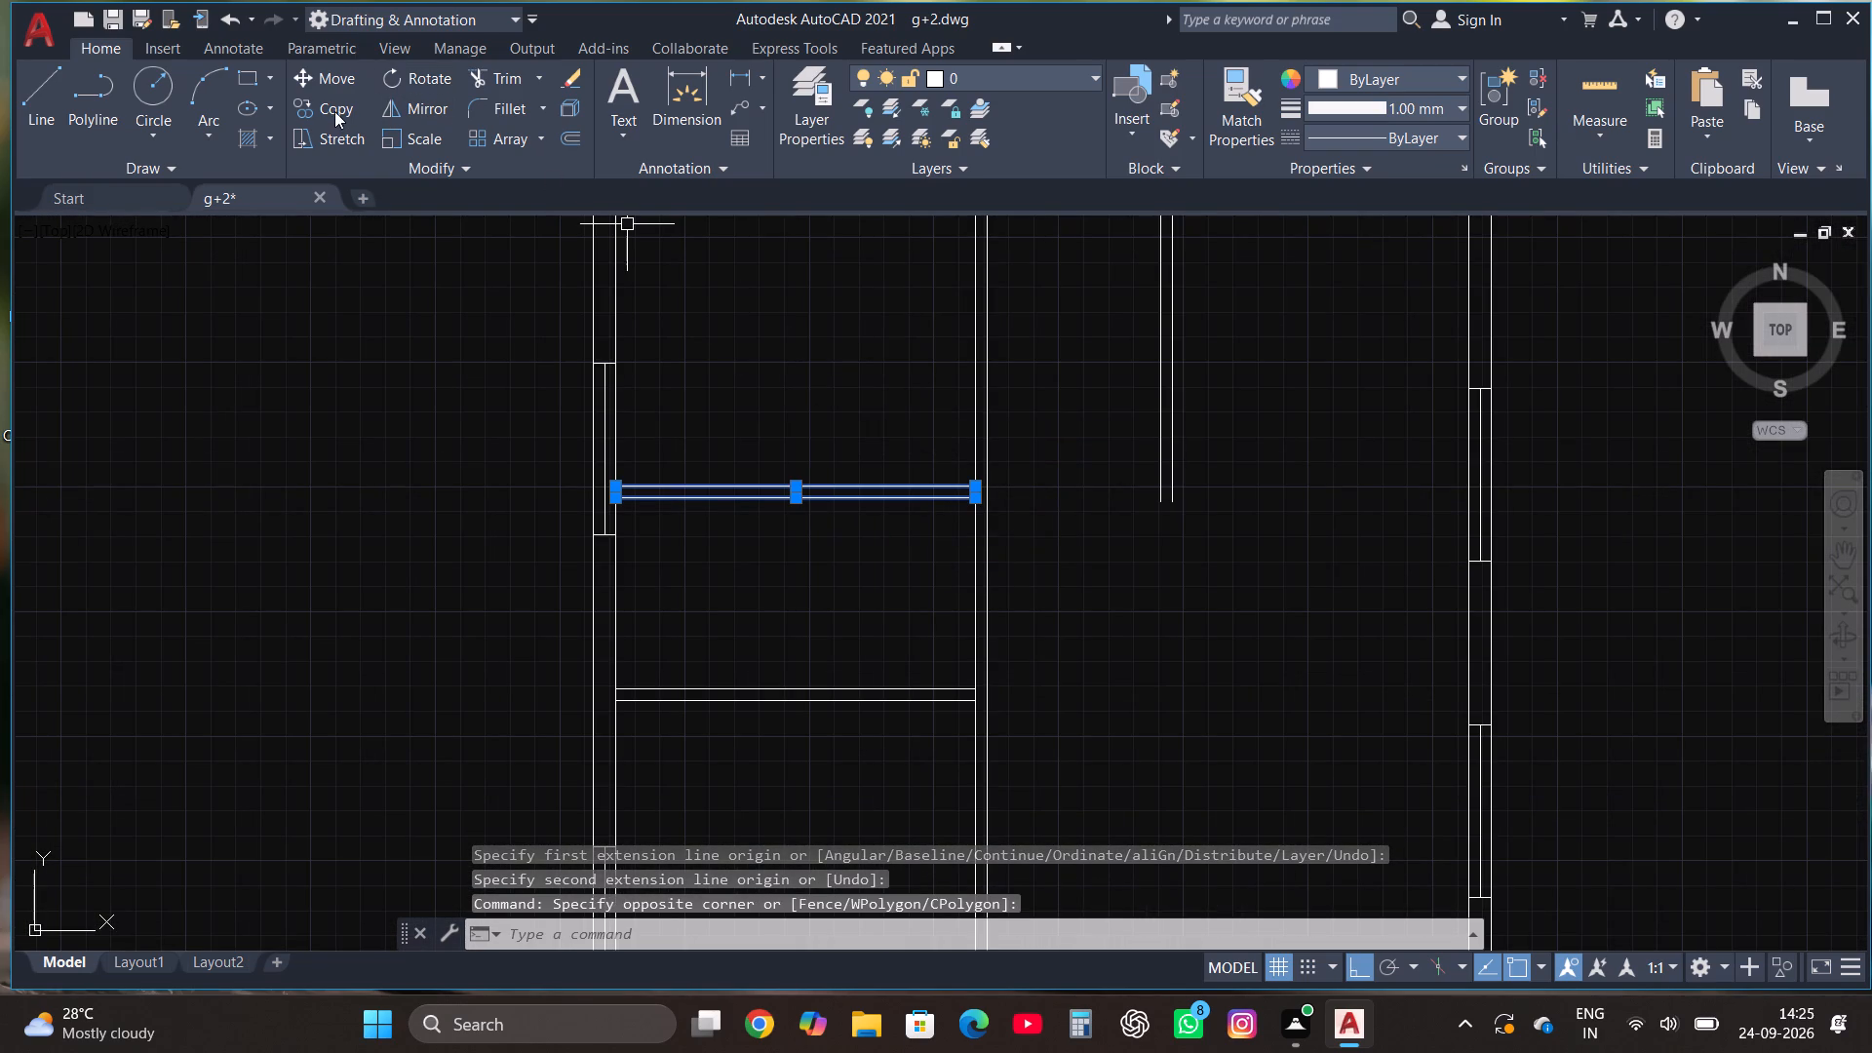
left_click(338, 78)
left_click(776, 499)
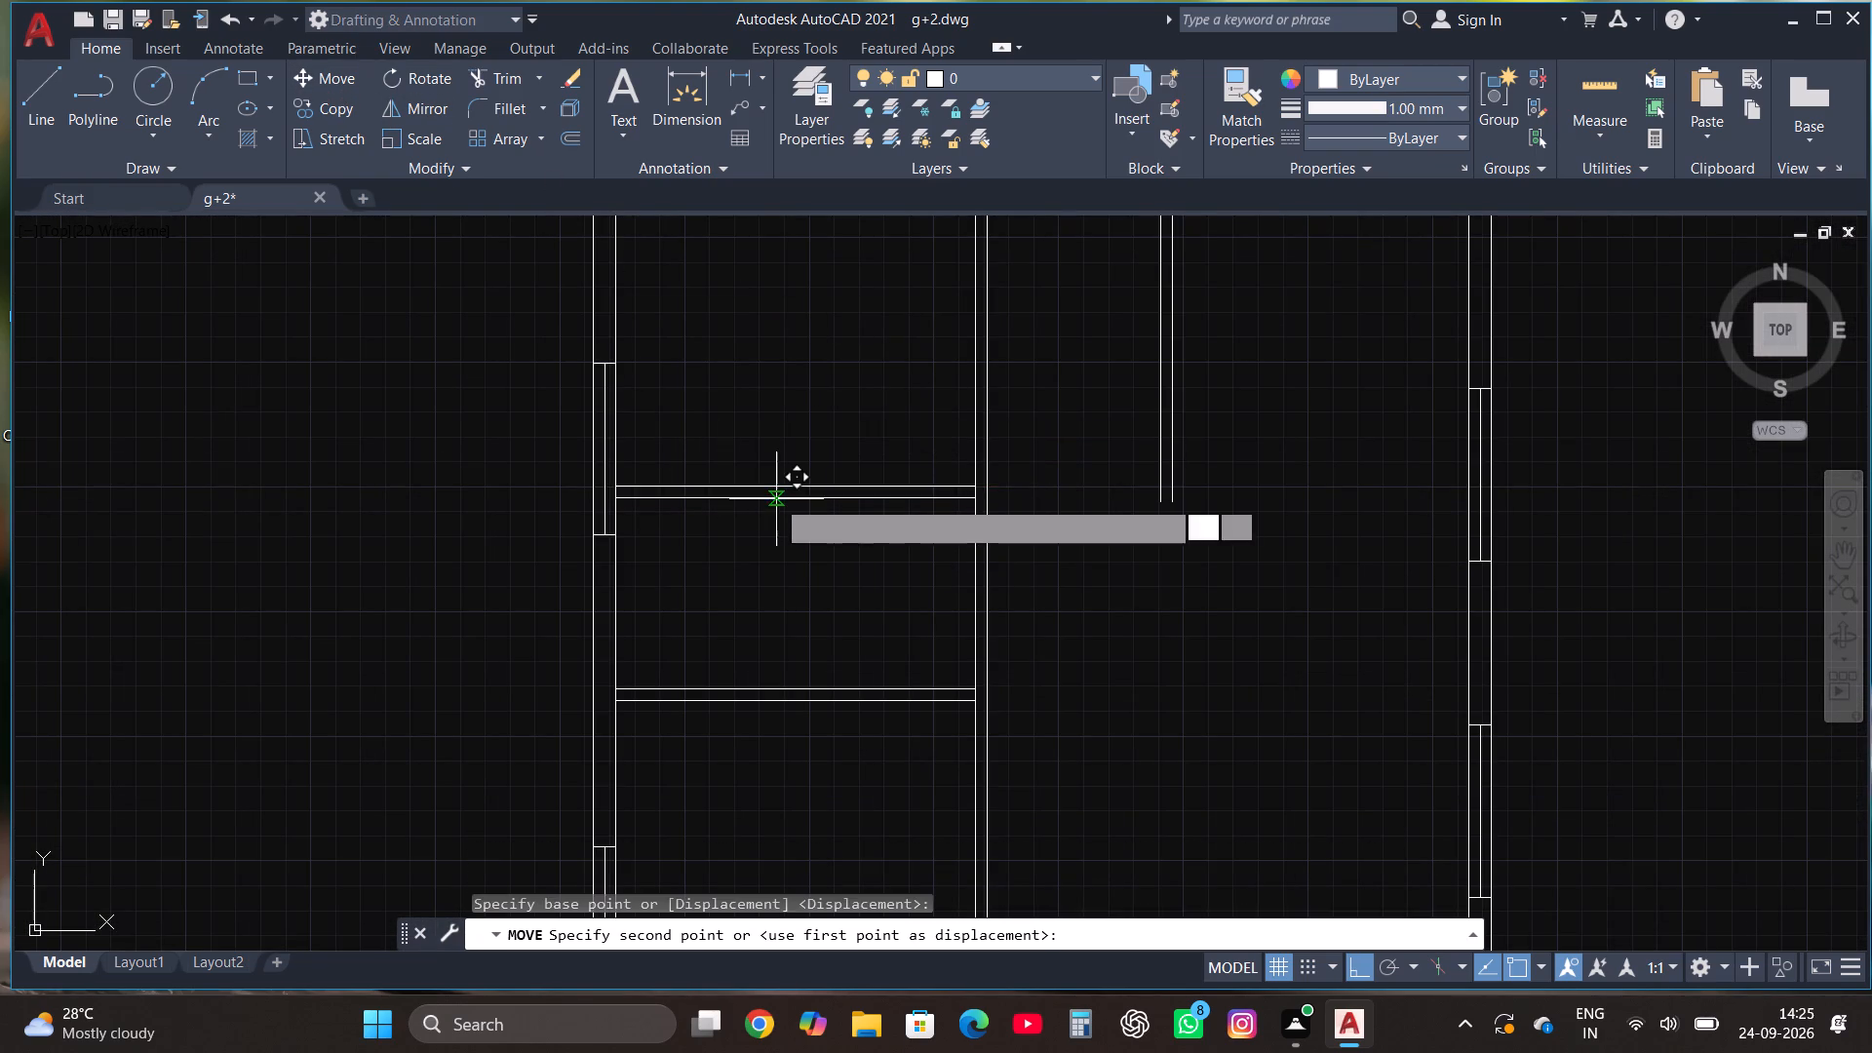
type("2'")
key("Return")
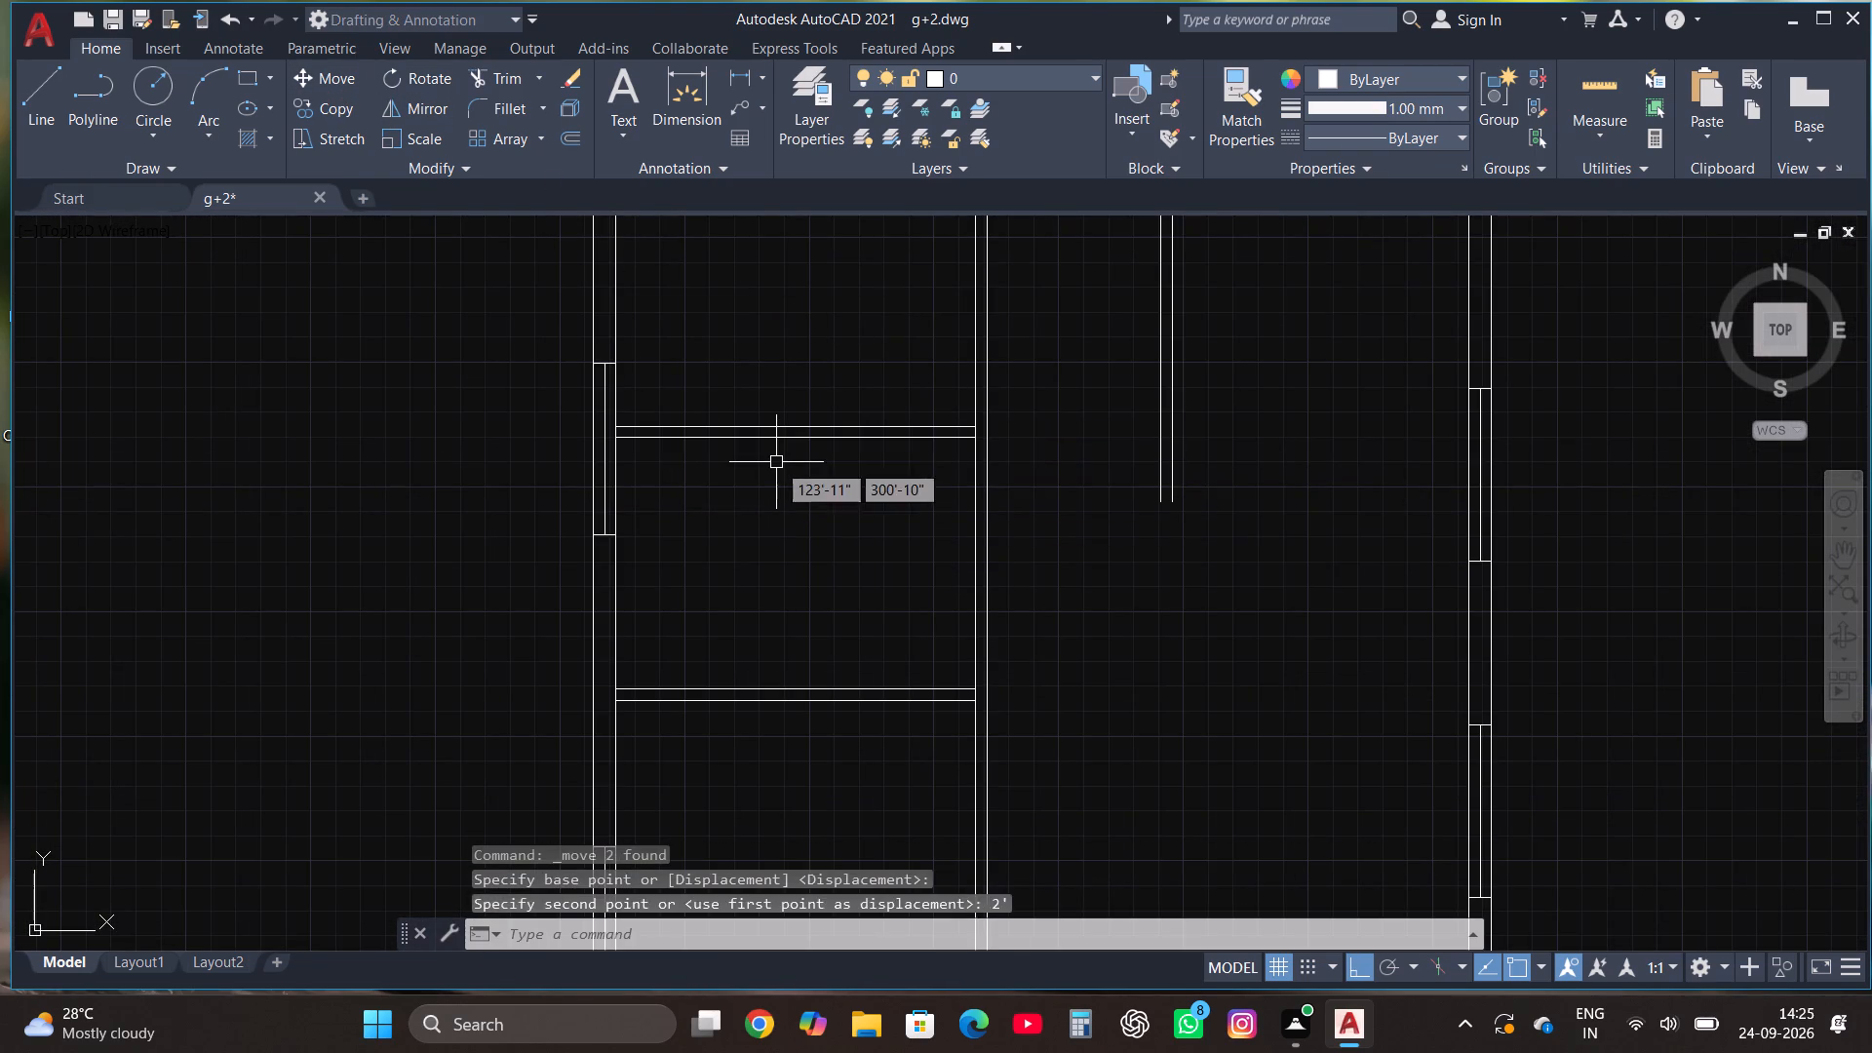
key("Escape")
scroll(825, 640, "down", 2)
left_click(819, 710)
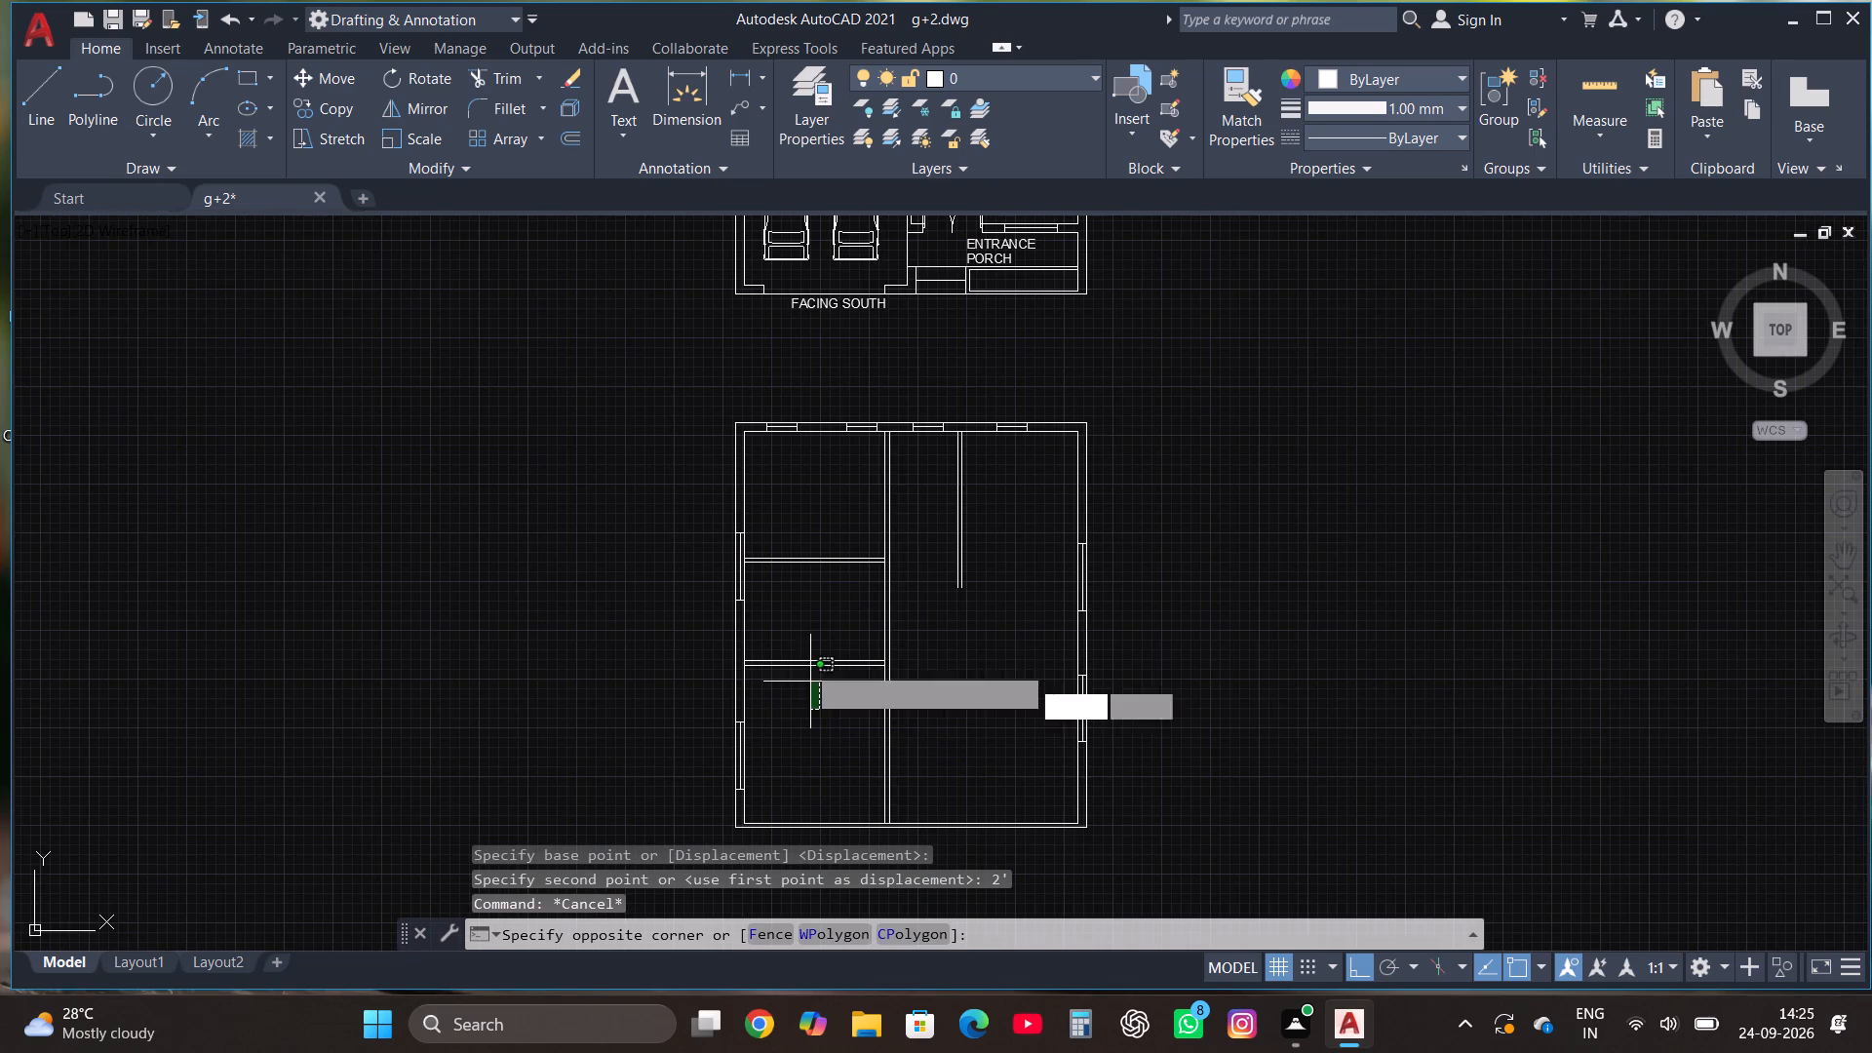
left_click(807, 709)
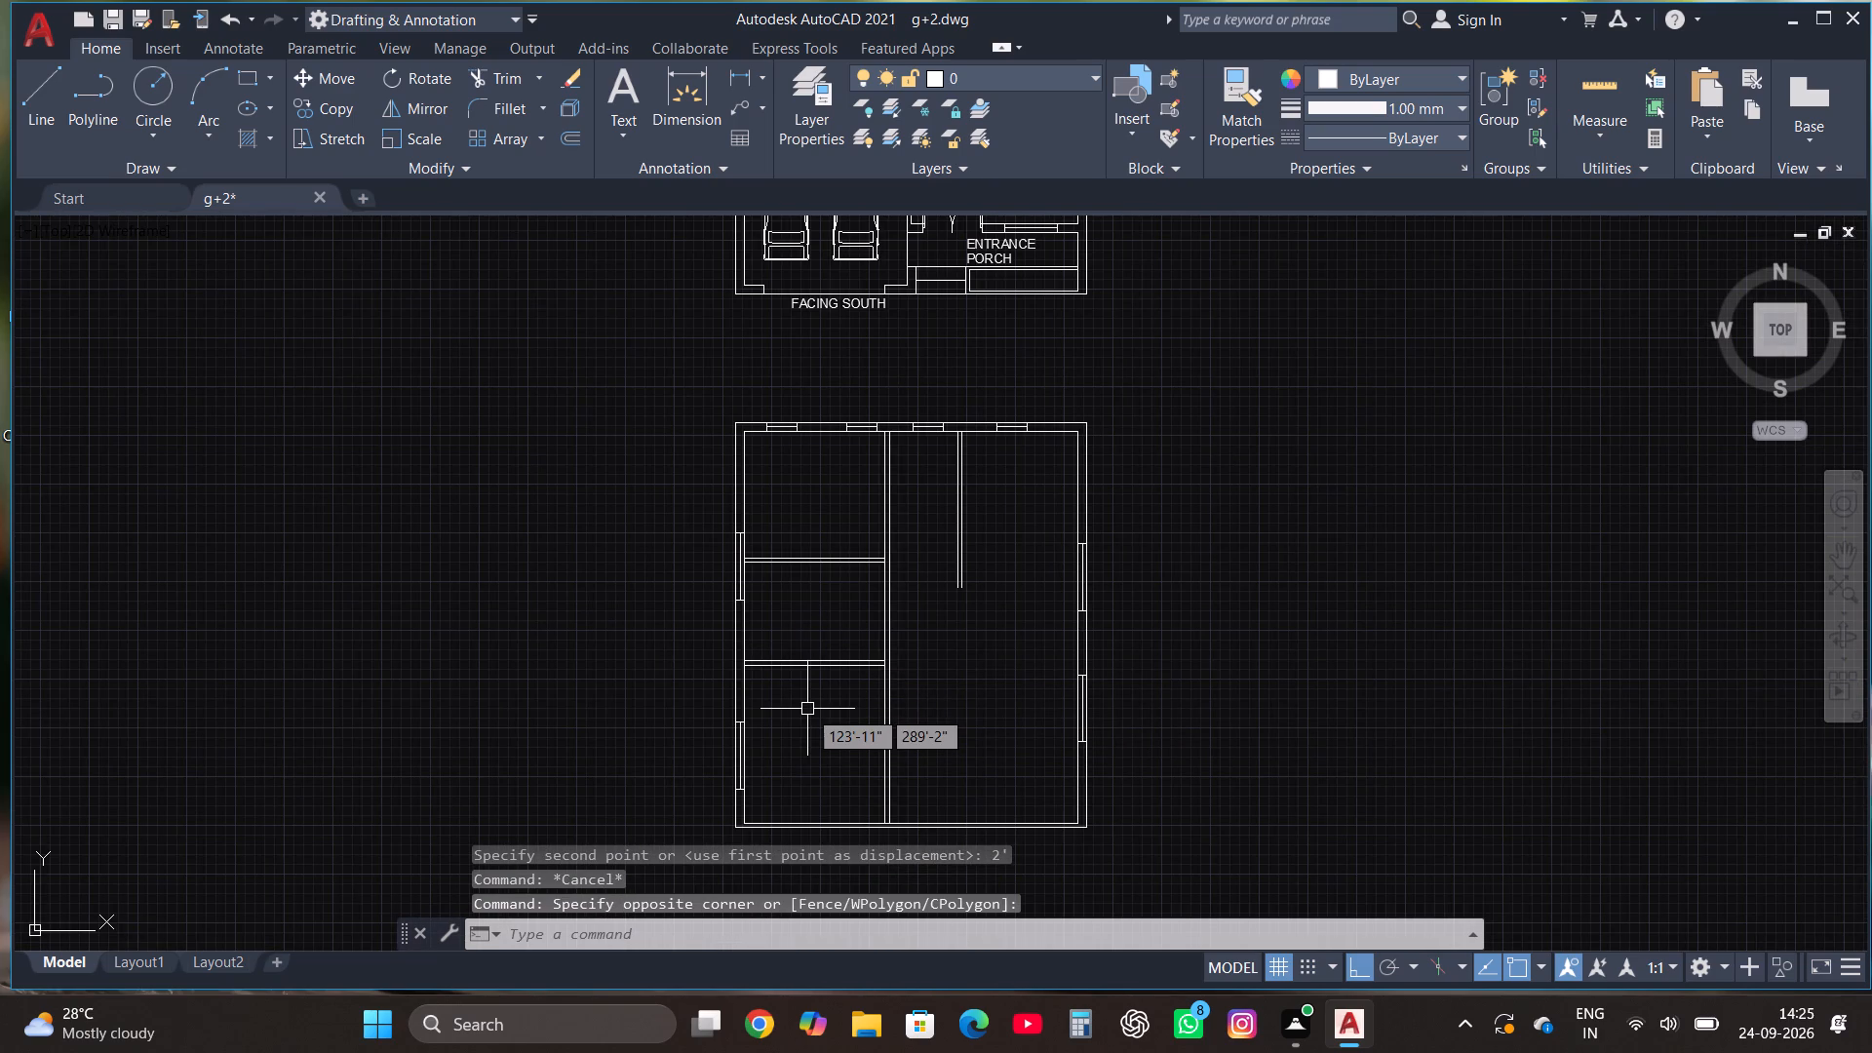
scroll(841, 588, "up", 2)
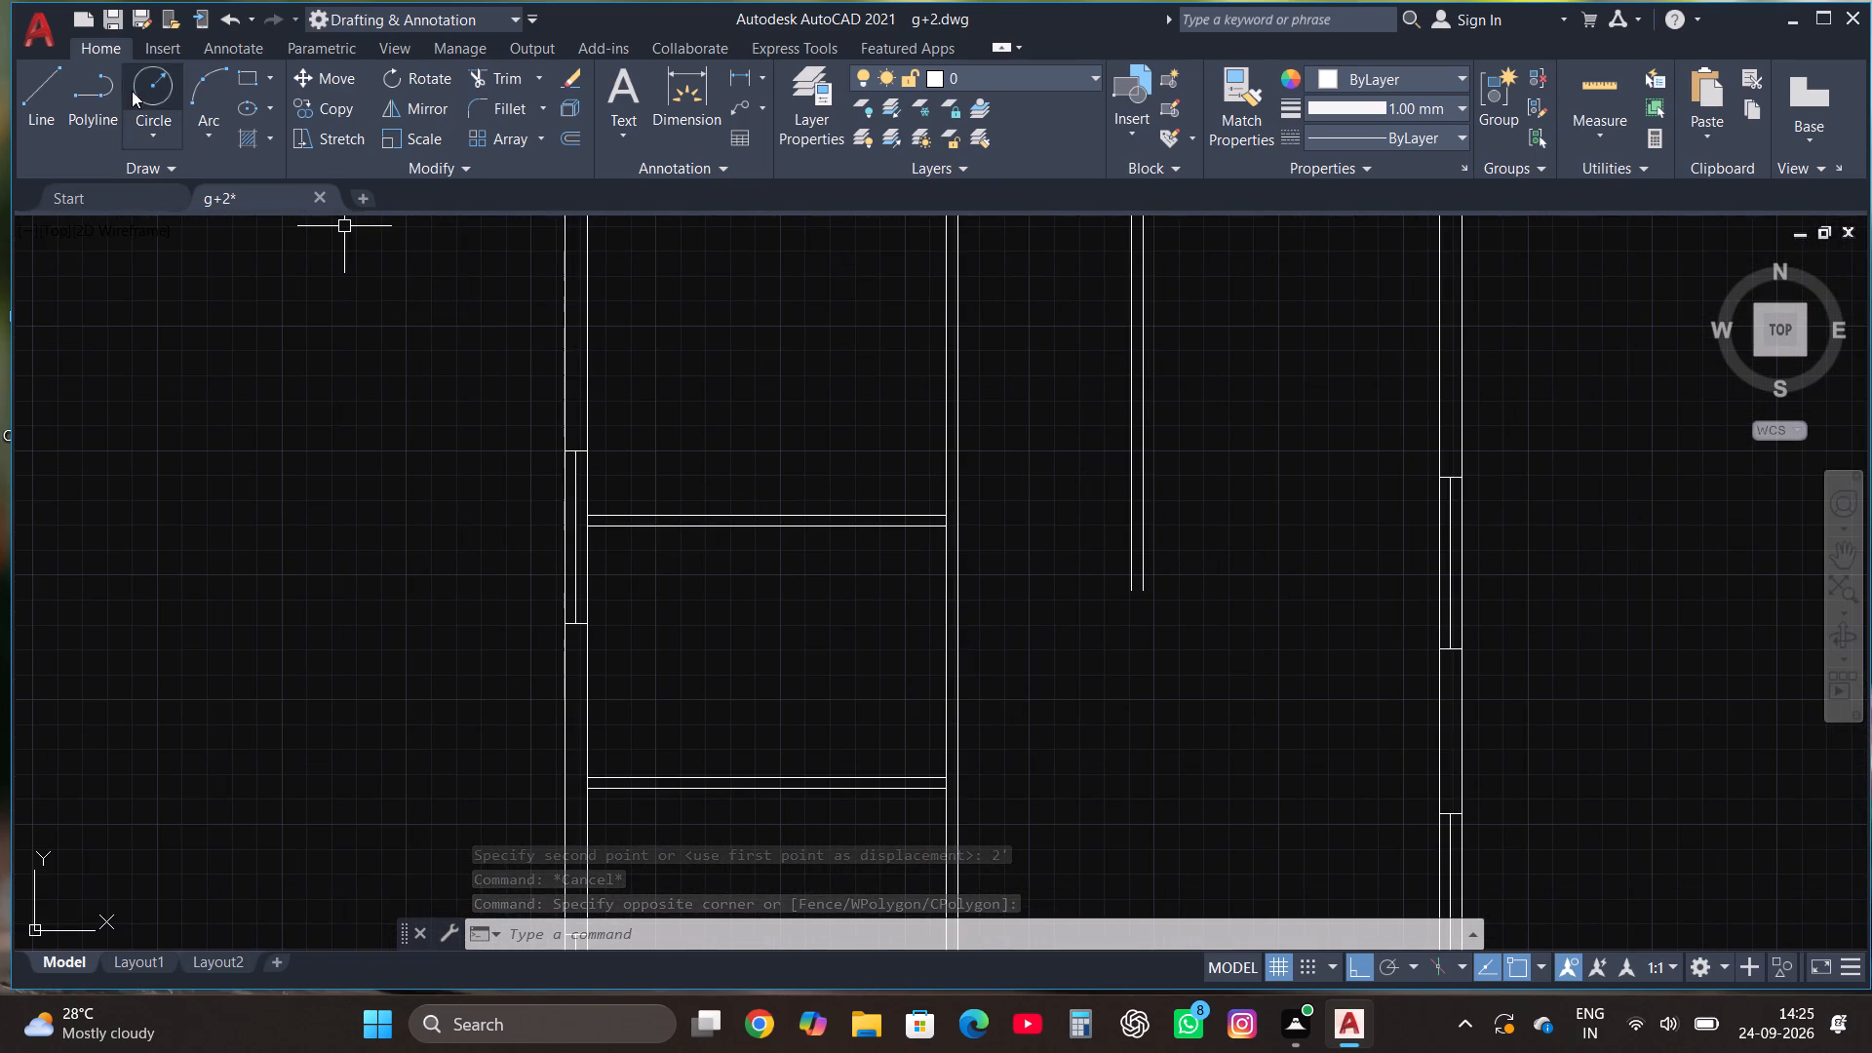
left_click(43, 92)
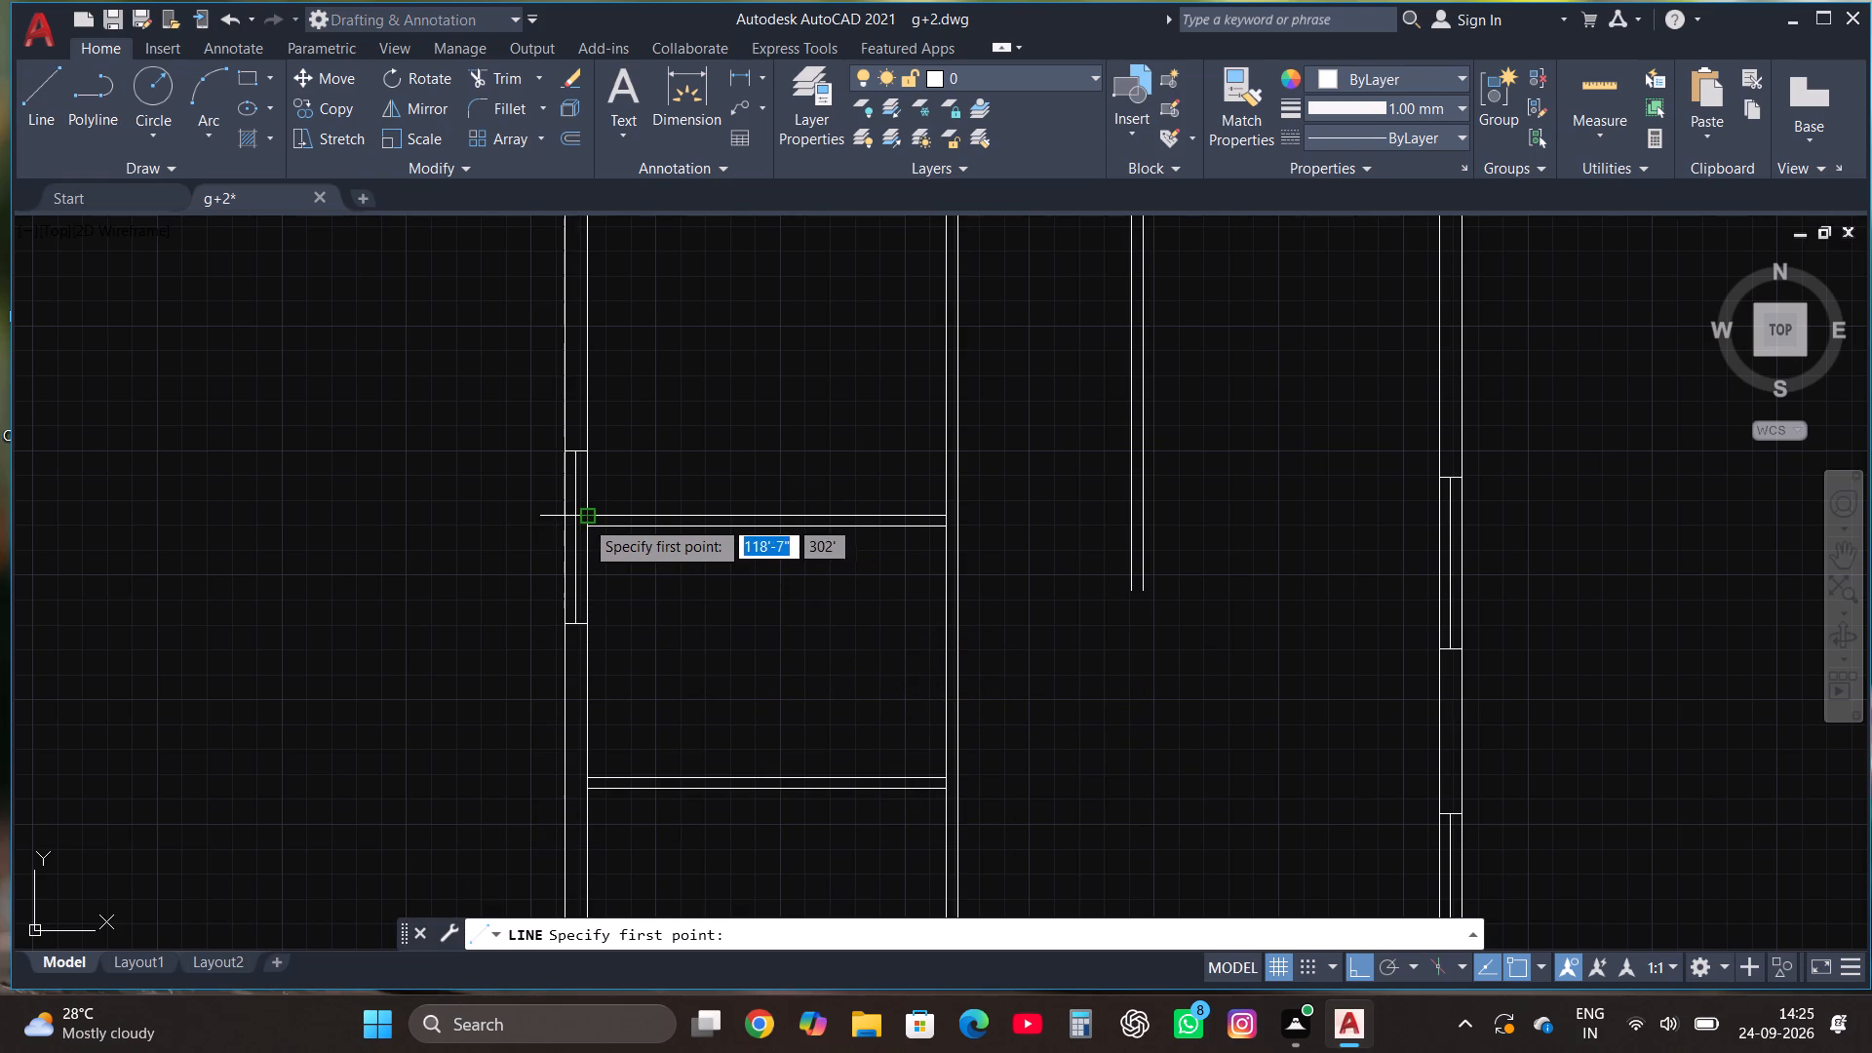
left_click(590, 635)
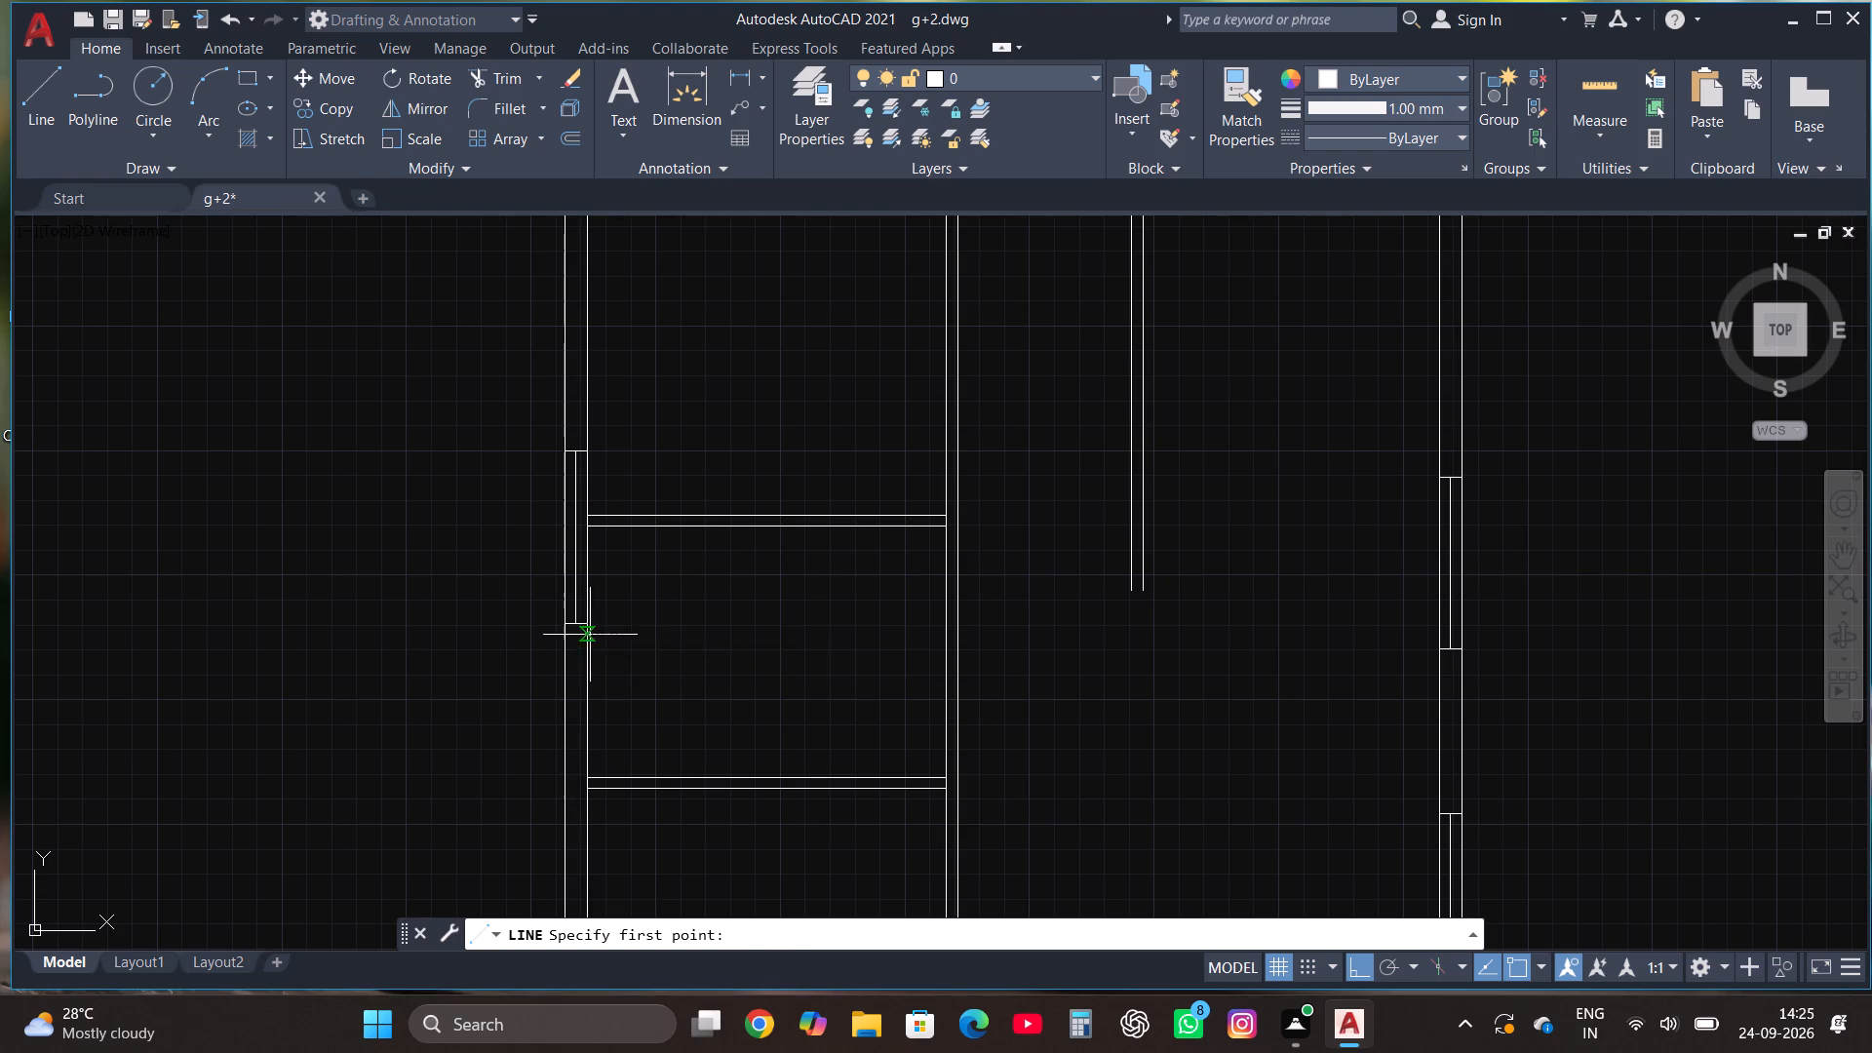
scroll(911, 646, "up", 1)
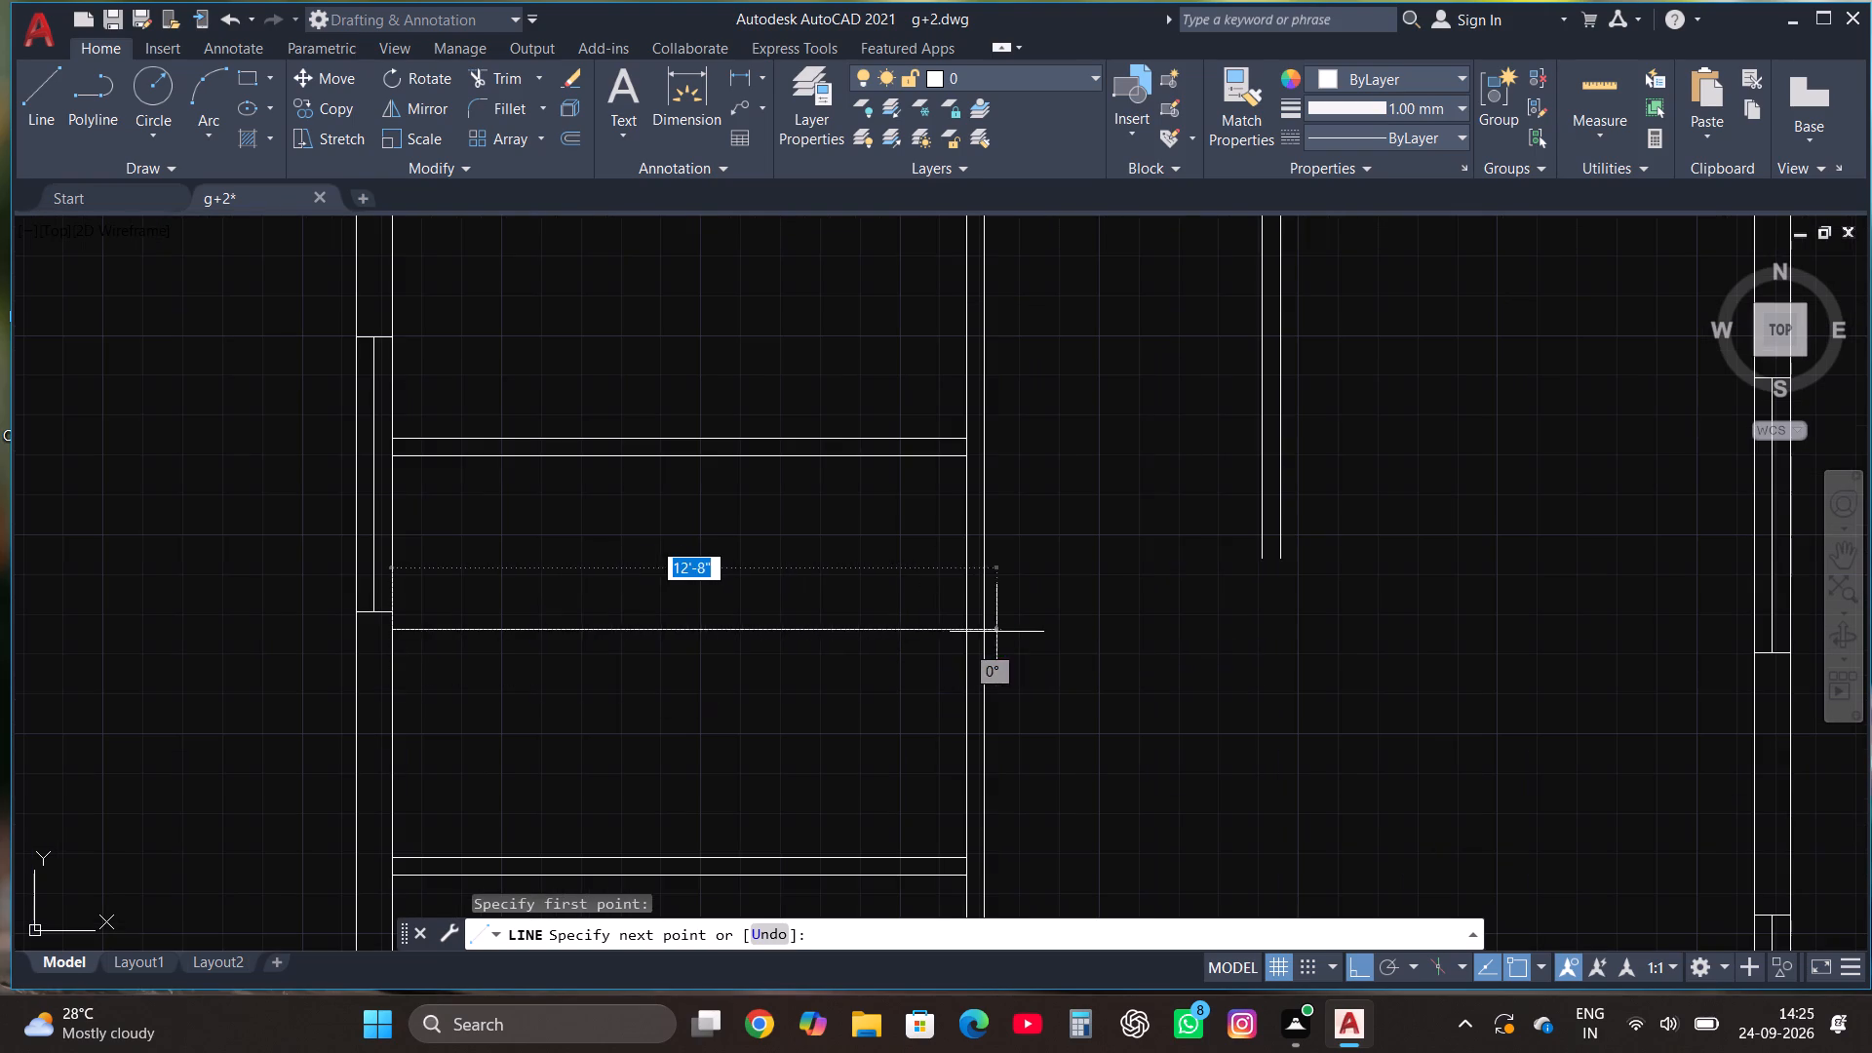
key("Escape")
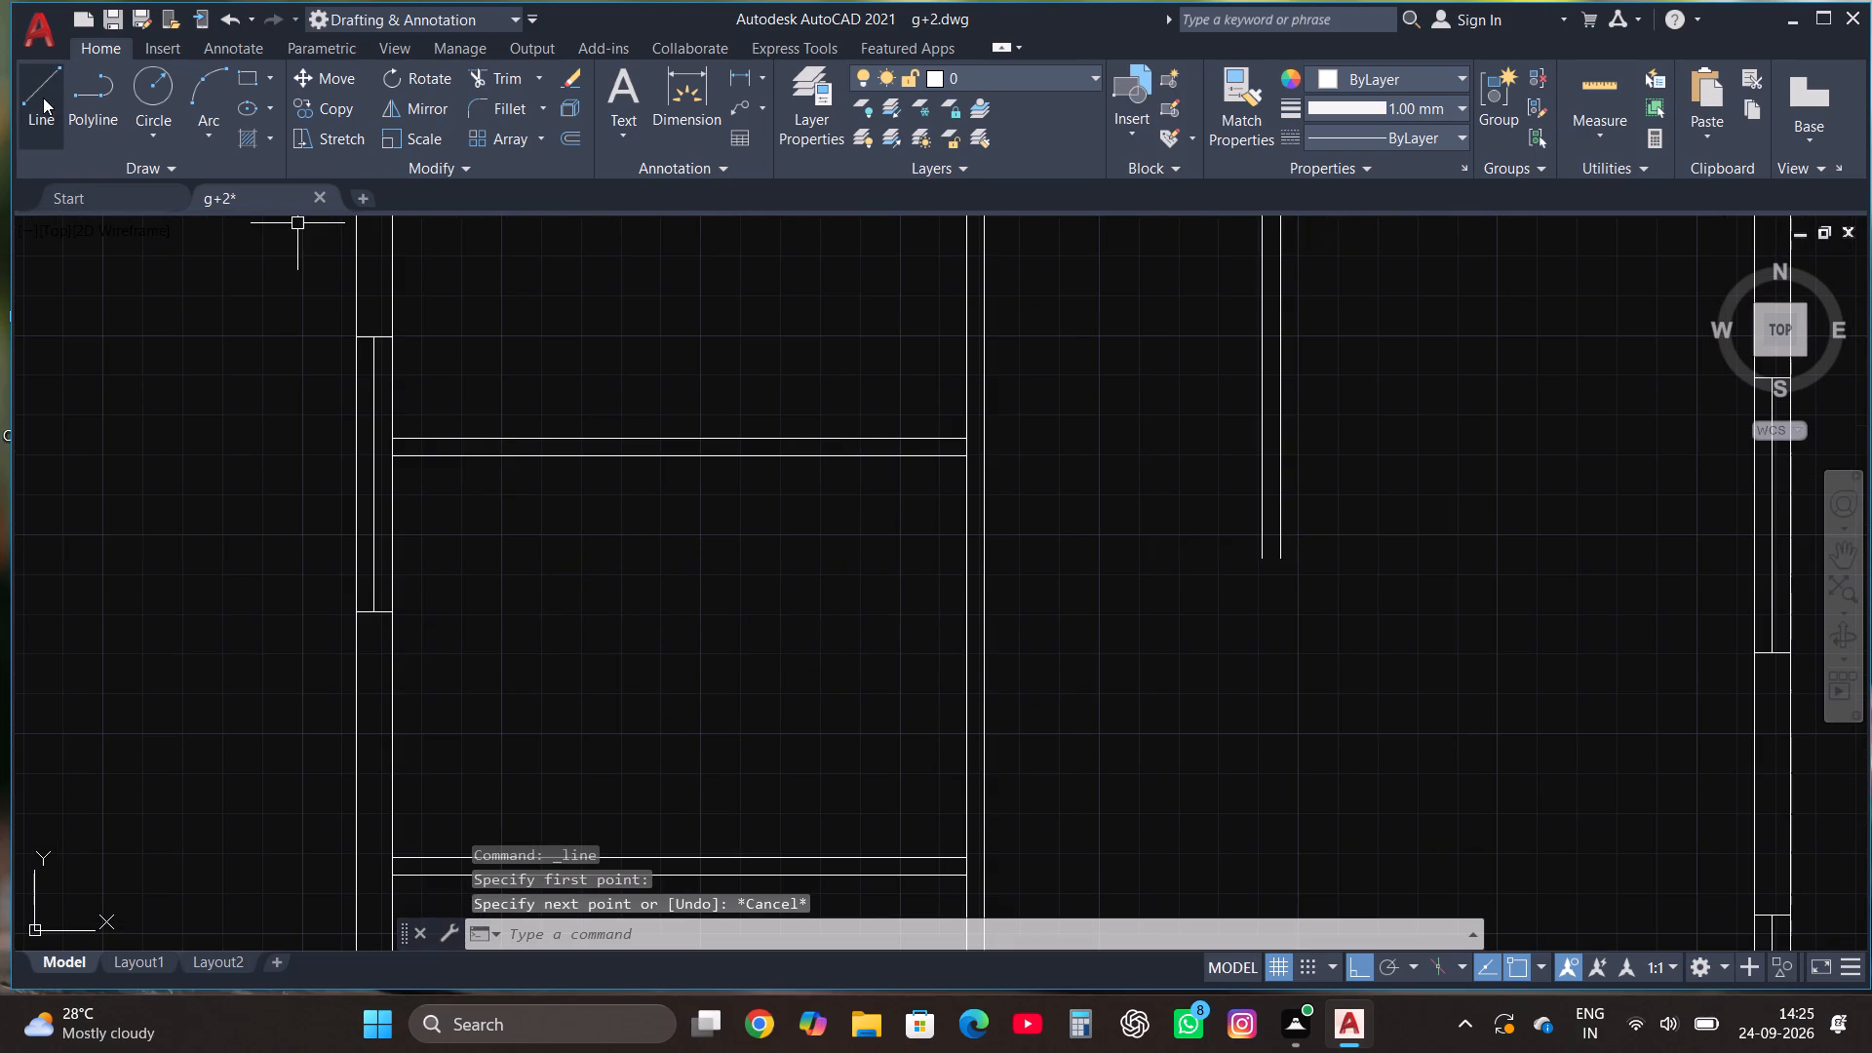
Draw a horizontal line from the west wall's inner face, just south of its northern window, into the long vertical partition.
left_click(43, 96)
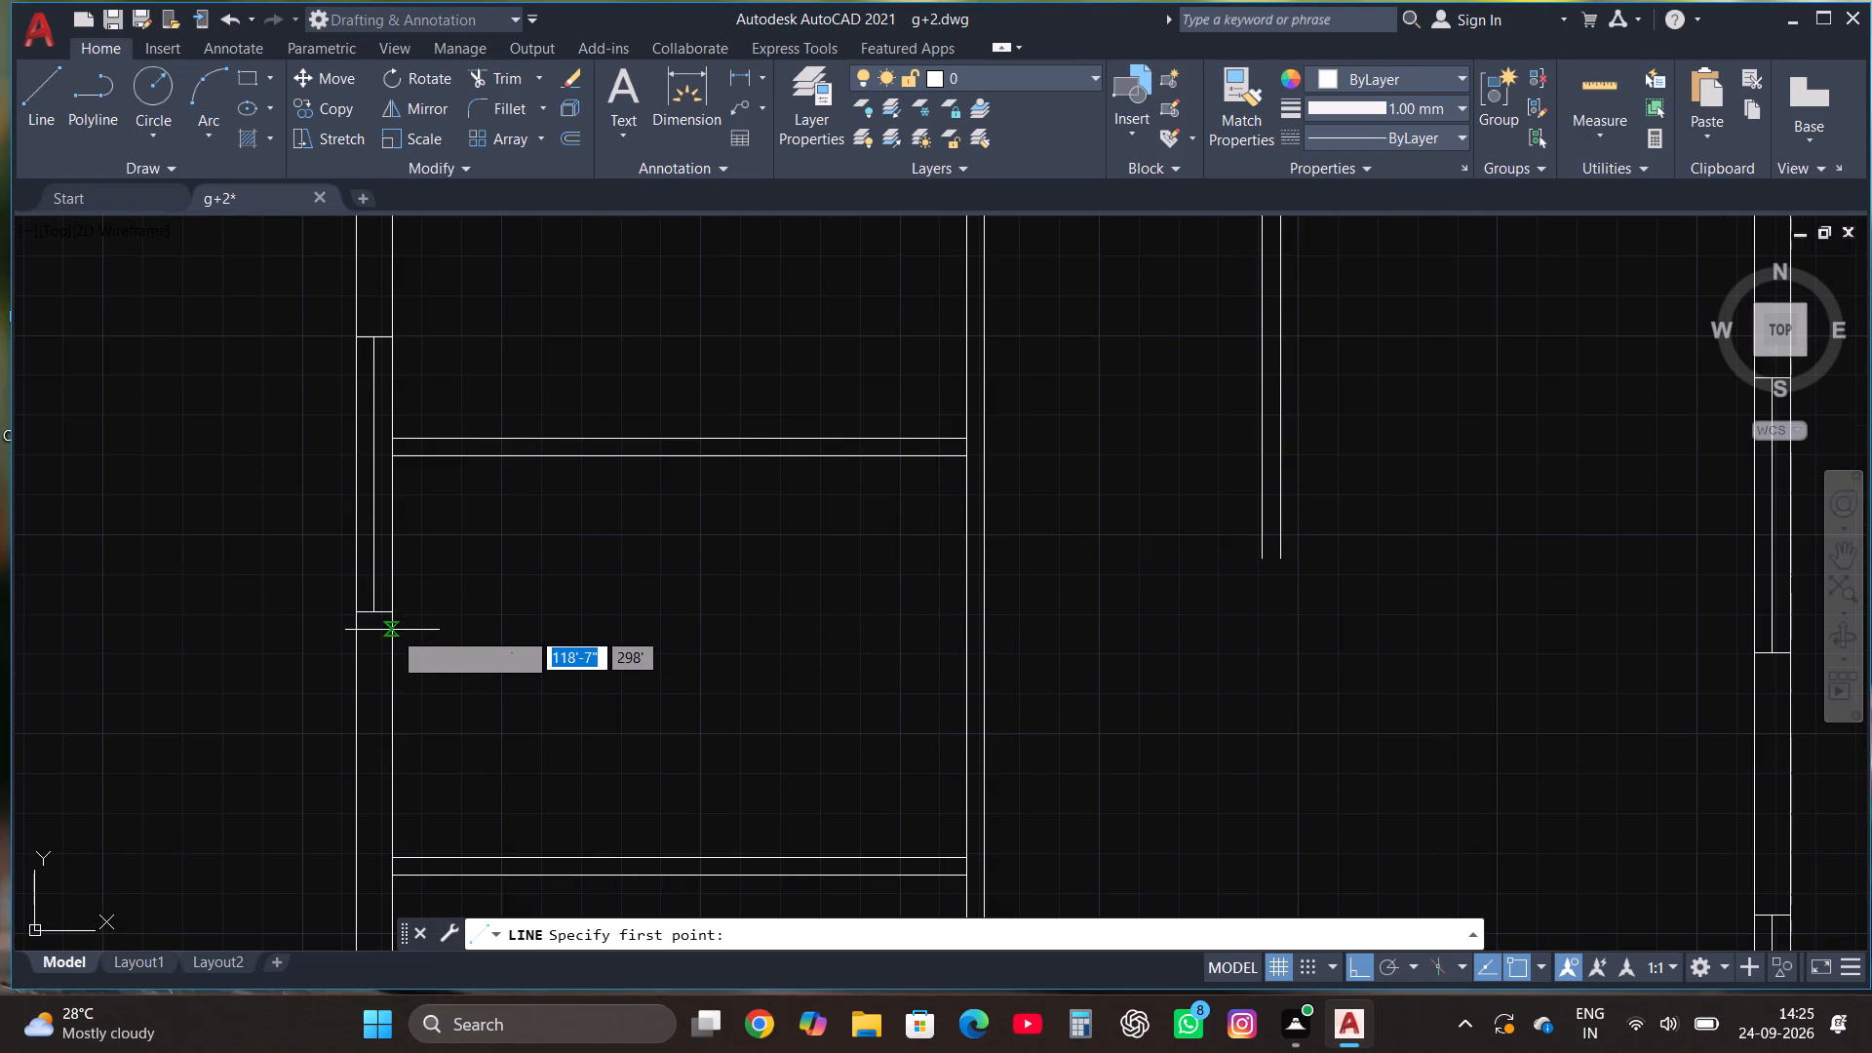
left_click(392, 642)
scroll(906, 656, "up", 4)
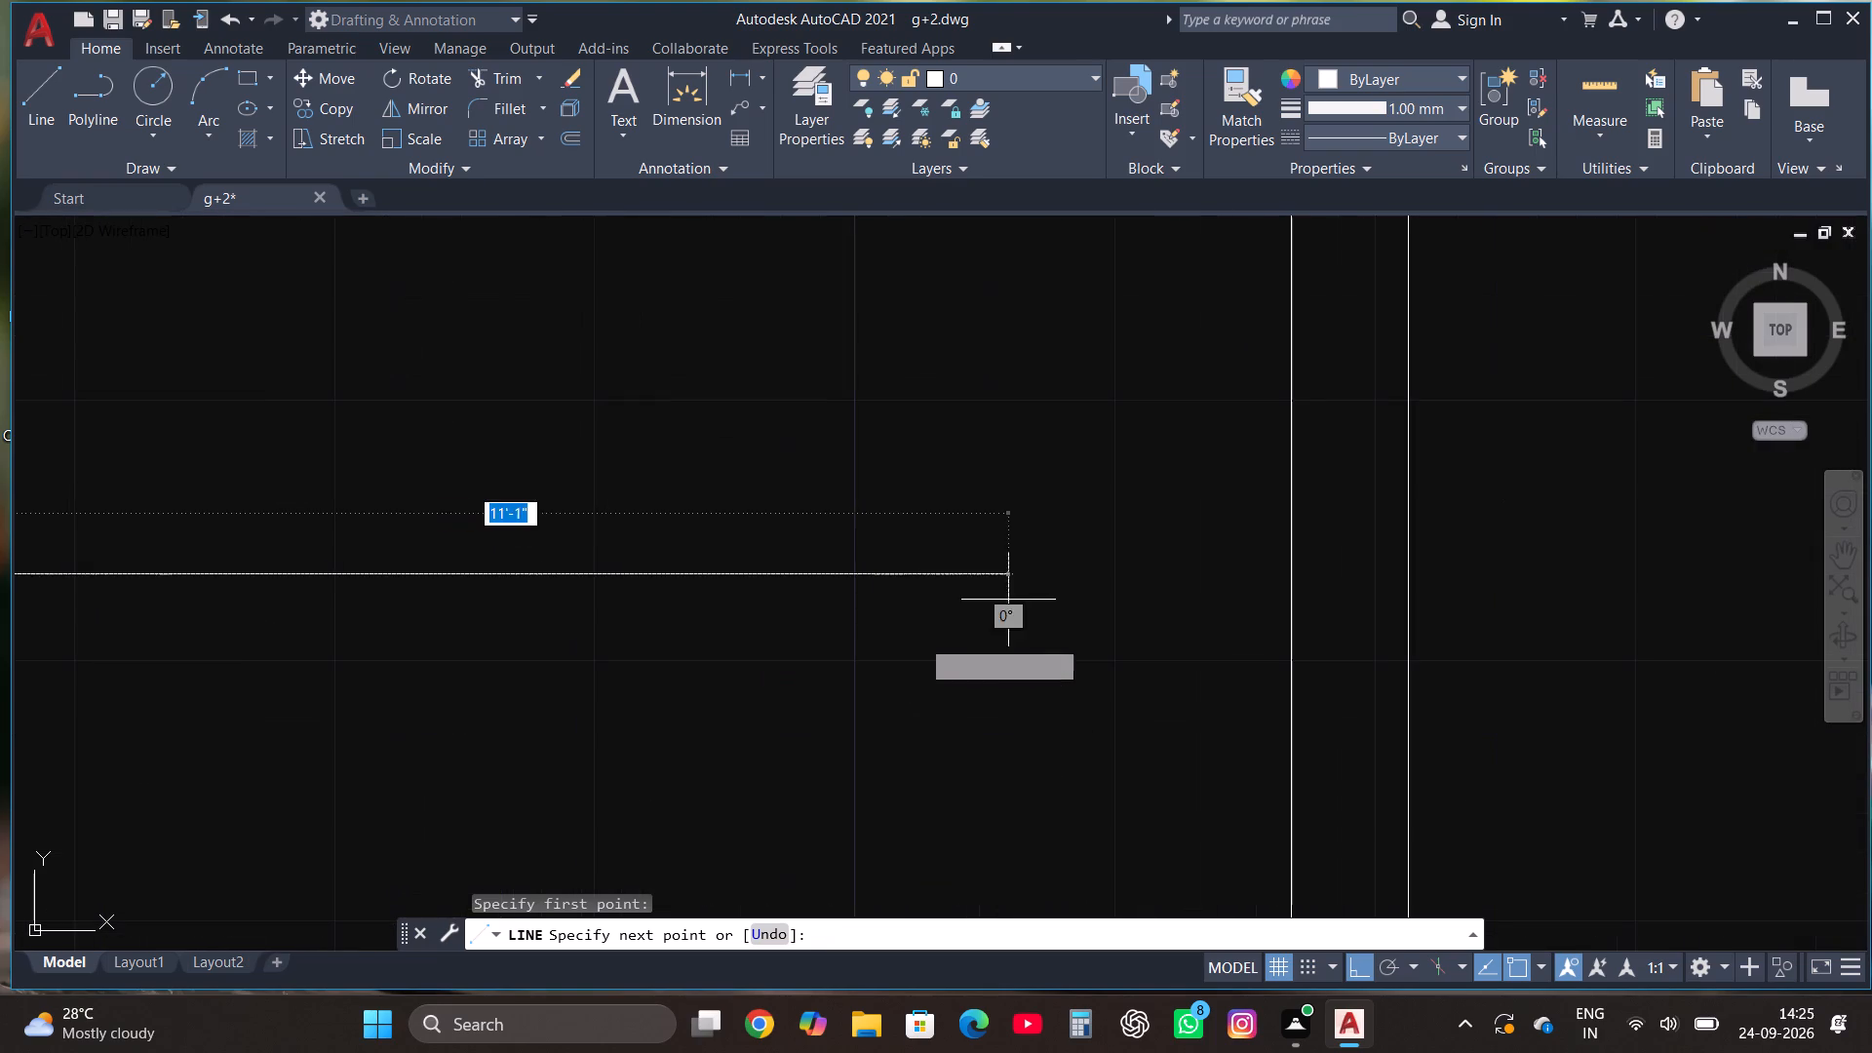
left_click(1307, 561)
key("Escape")
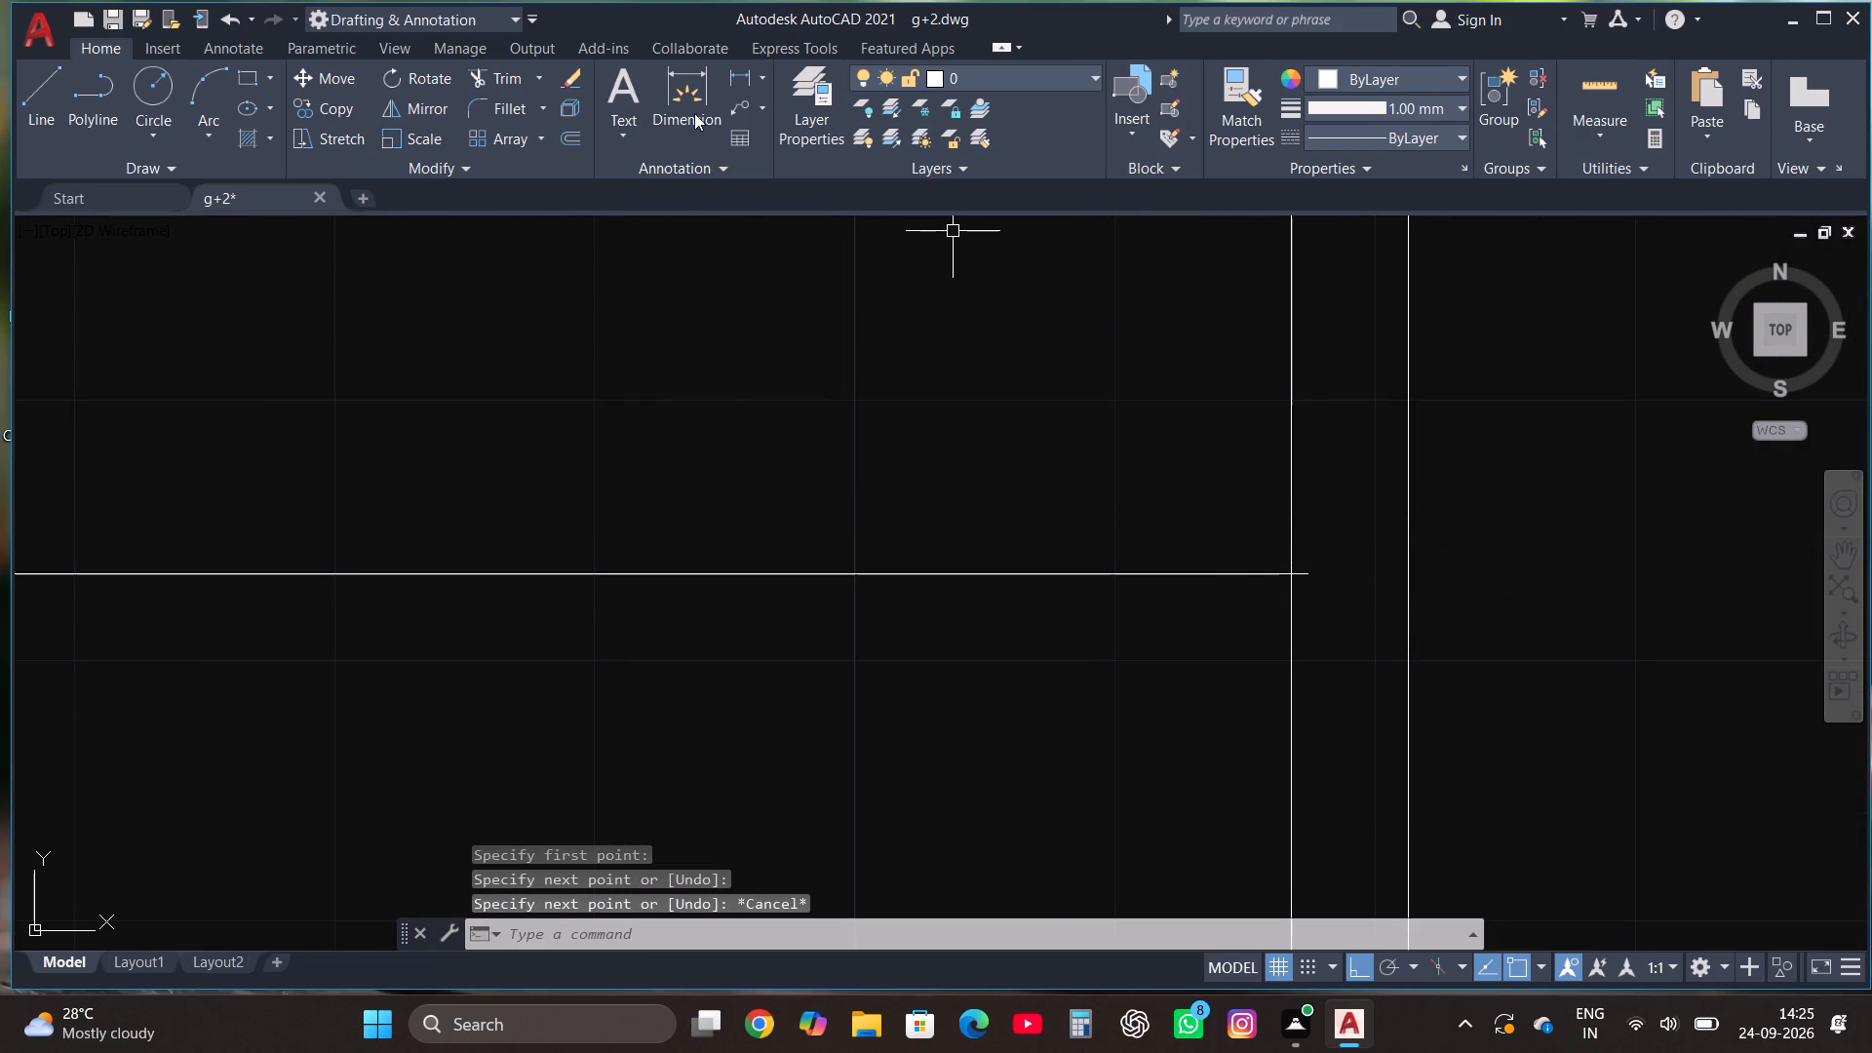
Trim the new horizontal line's overshoot at the long vertical partition's west face.
left_click(492, 84)
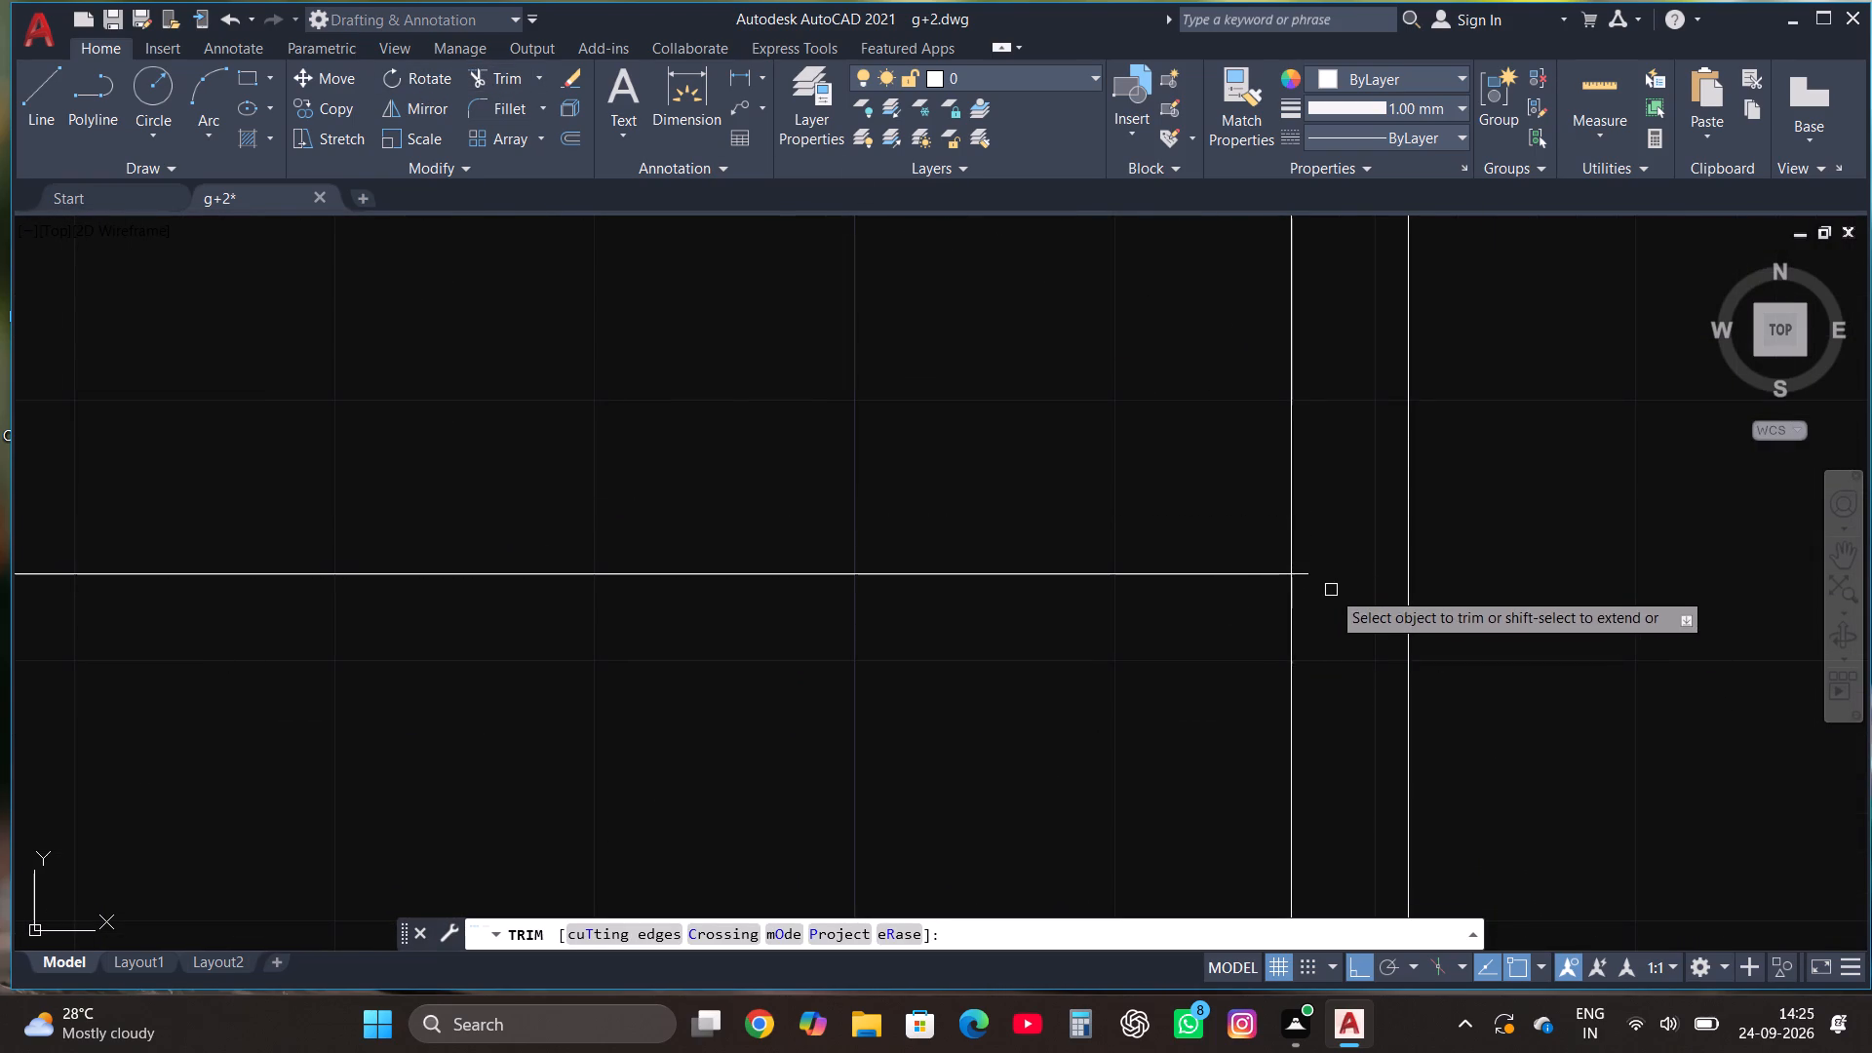
left_click(1308, 573)
key("Escape")
Copy the trimmed horizontal line 4.5" to the south to form the middle cross partition's other face.
scroll(1306, 579, "down", 3)
left_click_drag(936, 708, 930, 699)
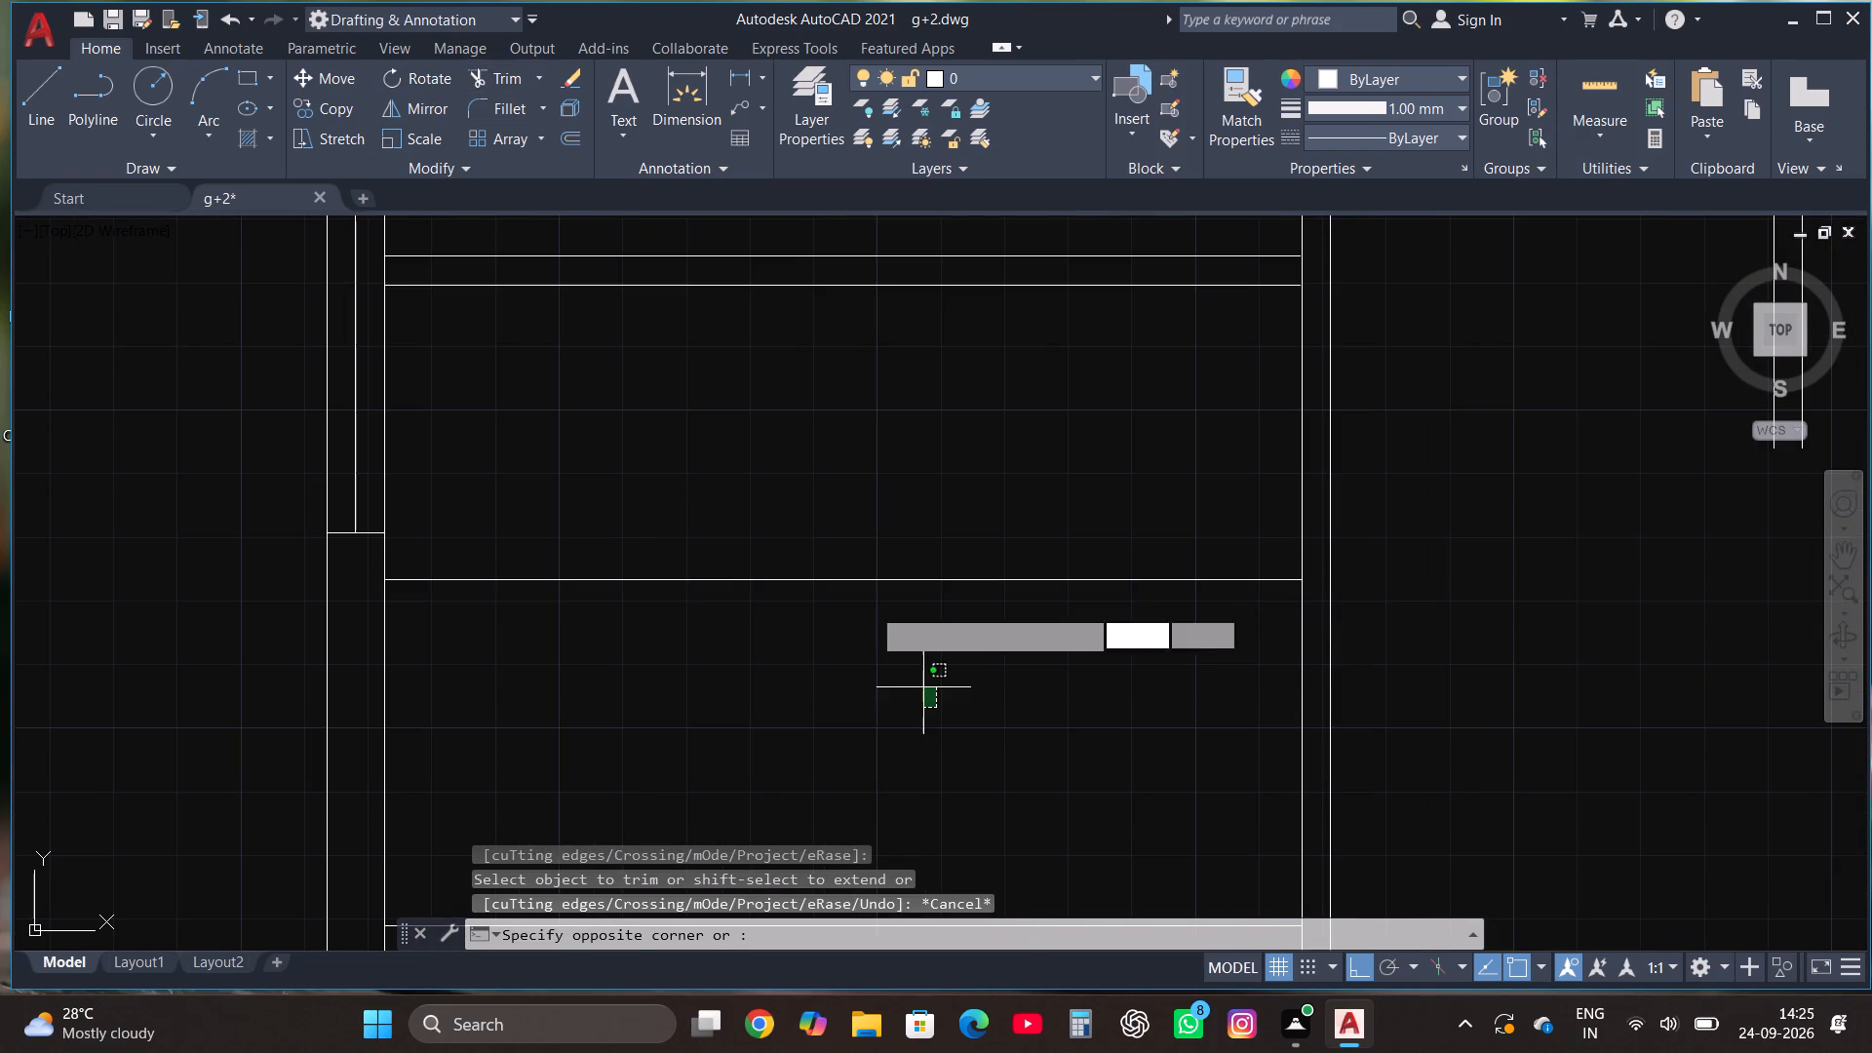
left_click(813, 526)
scroll(813, 526, "down", 2)
left_click(314, 107)
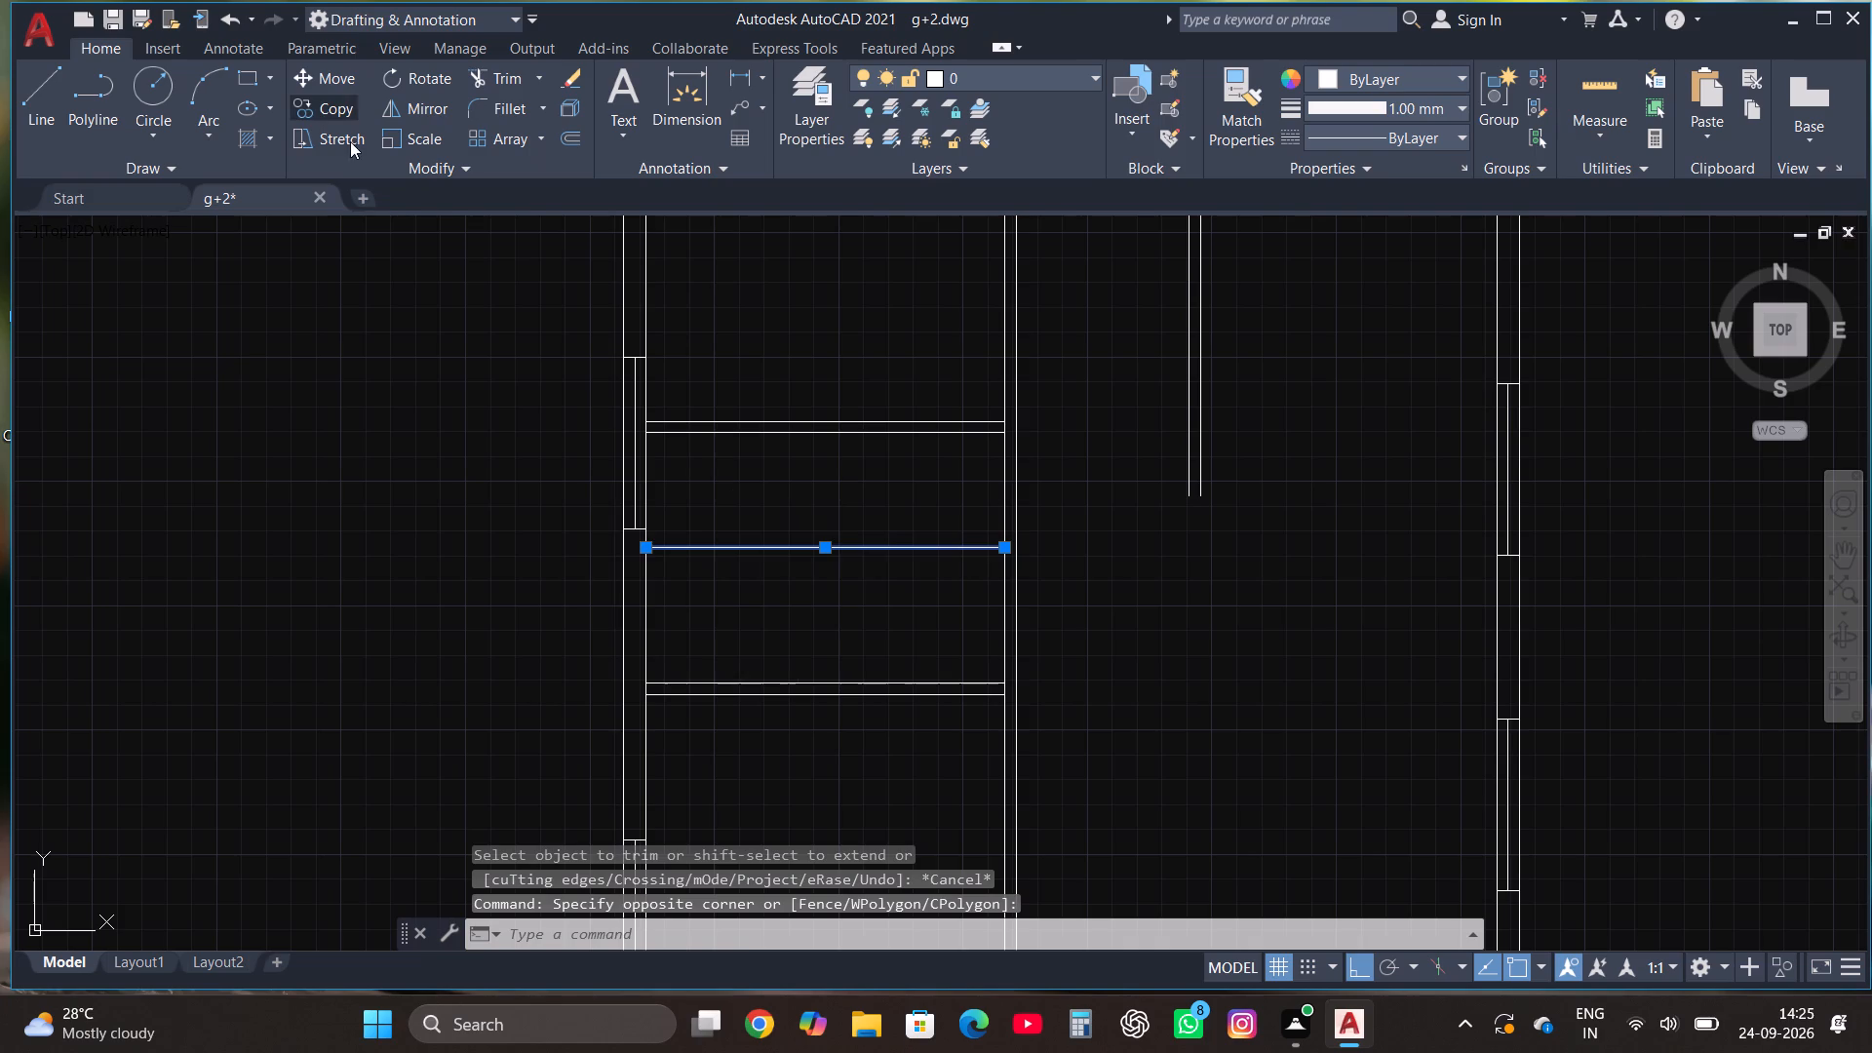
left_click(819, 547)
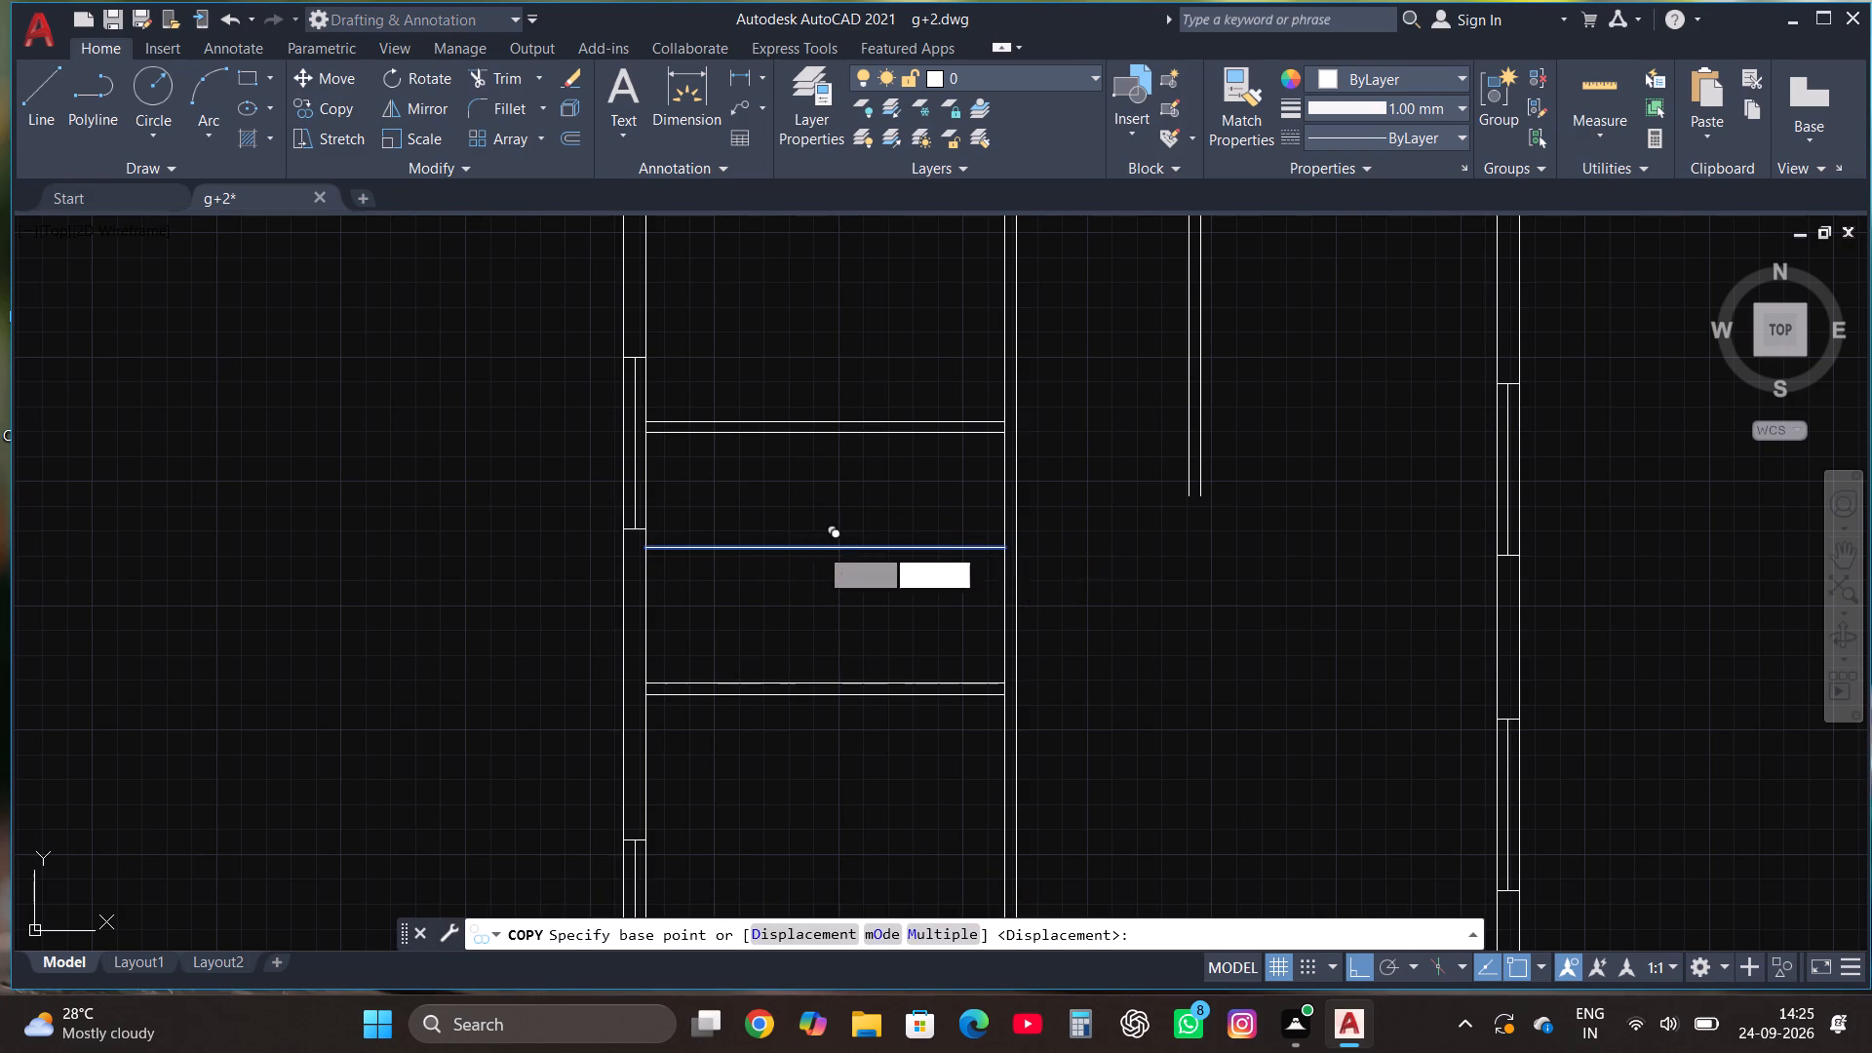
type("4.5\"")
key("Return")
key("Escape")
Draw a horizontal line about 12'-1" long westward from the east wall's northern window, across the short vertical partition near its south end.
scroll(819, 567, "down", 3)
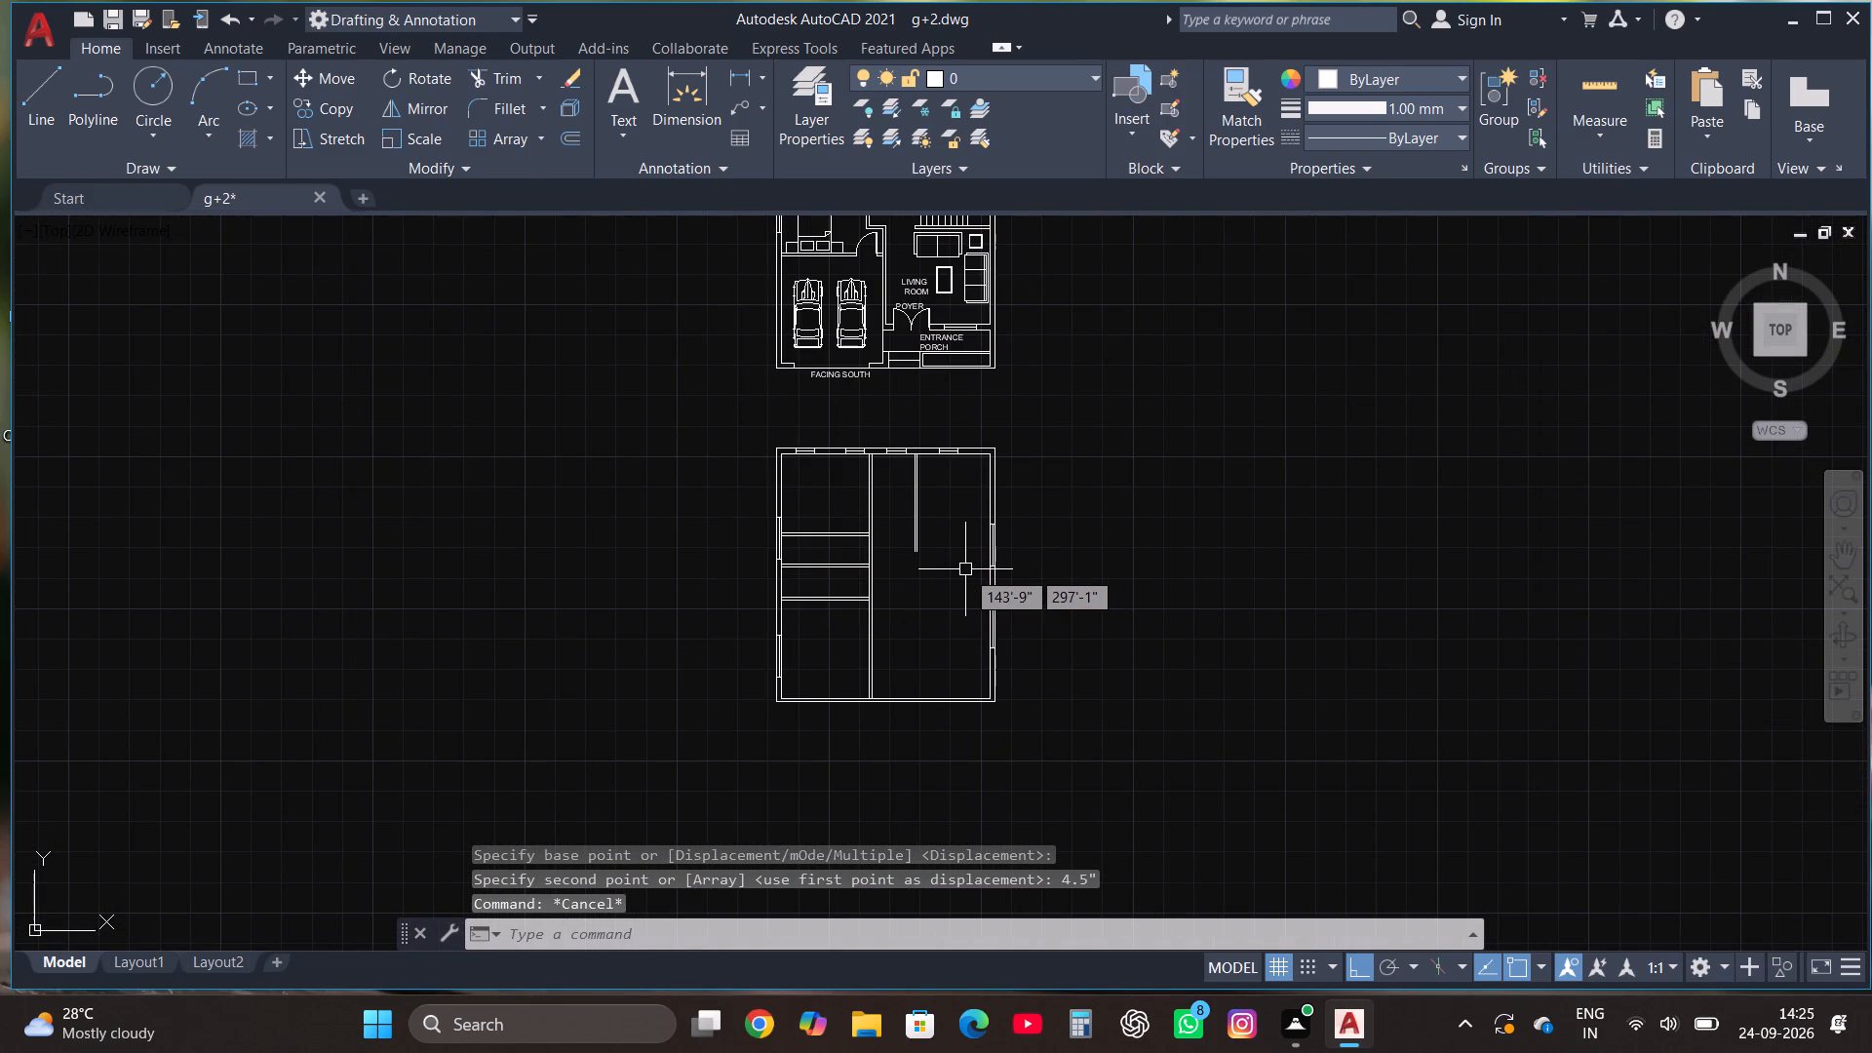
scroll(958, 569, "up", 2)
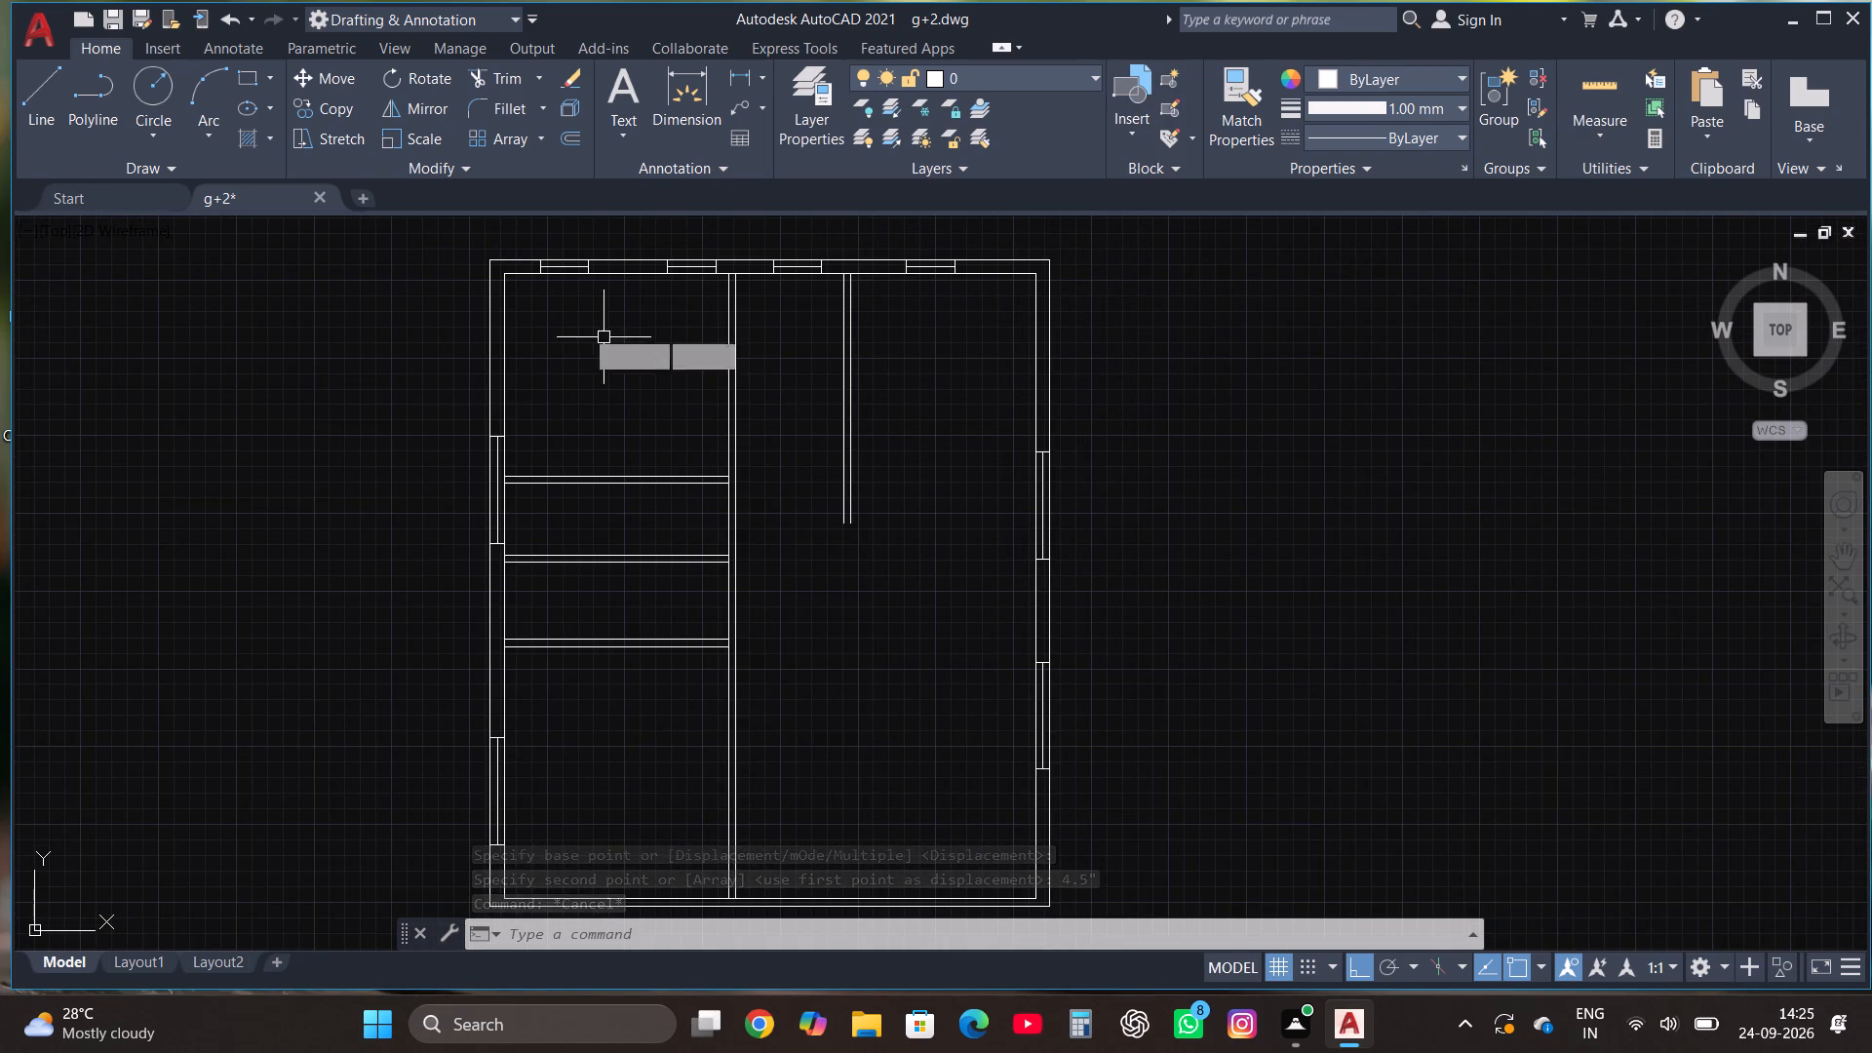
left_click(47, 94)
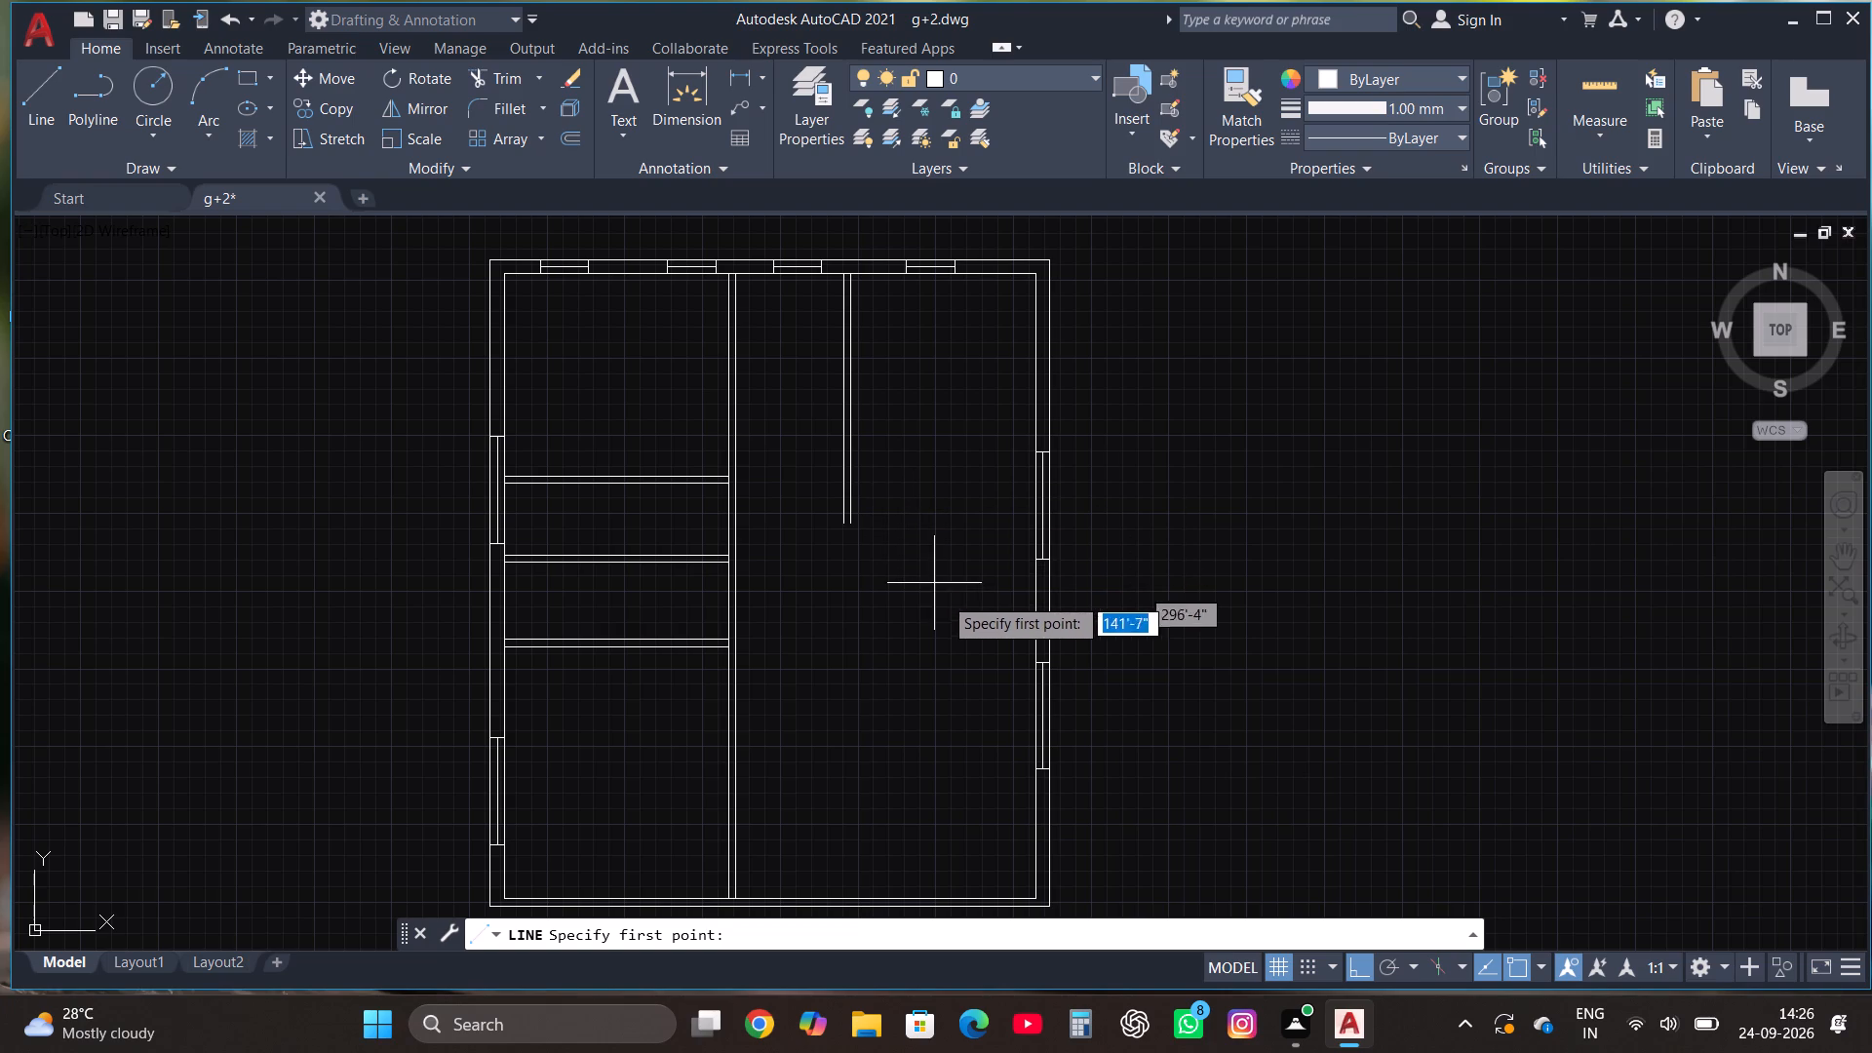
left_click(1033, 498)
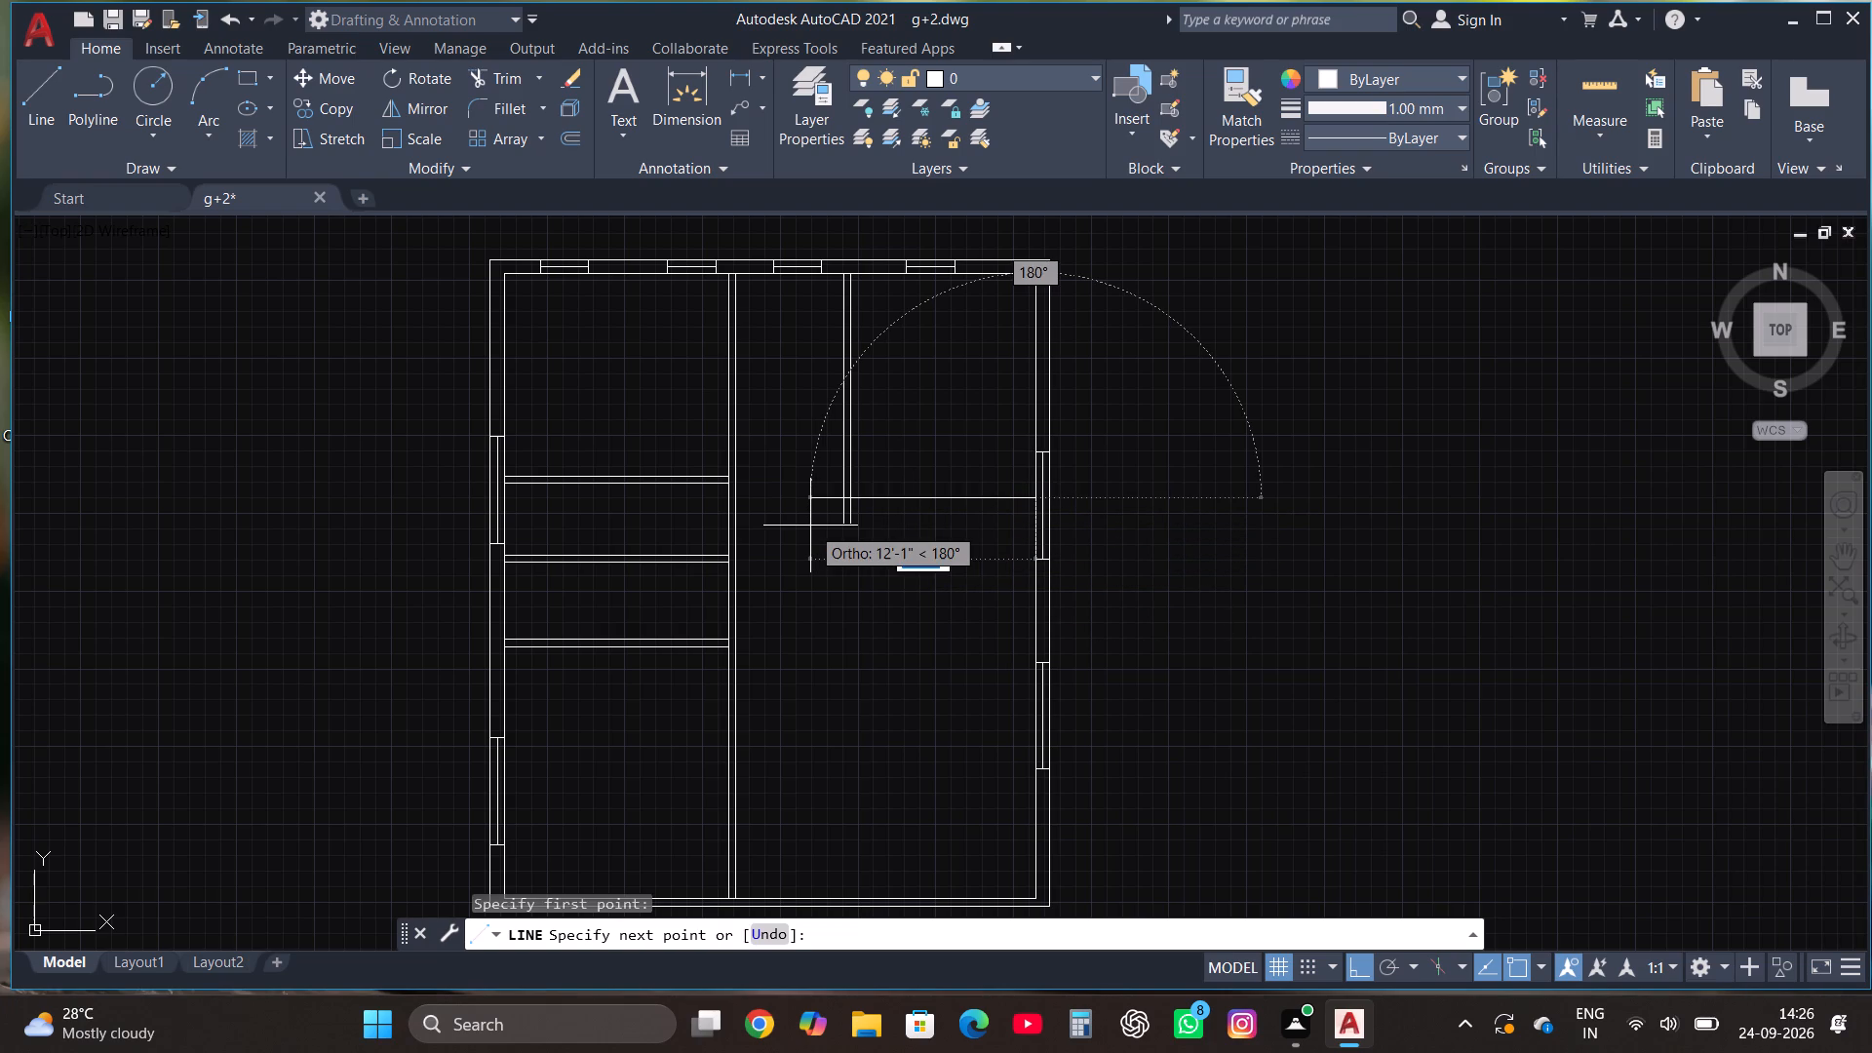
left_click(810, 525)
key("Escape")
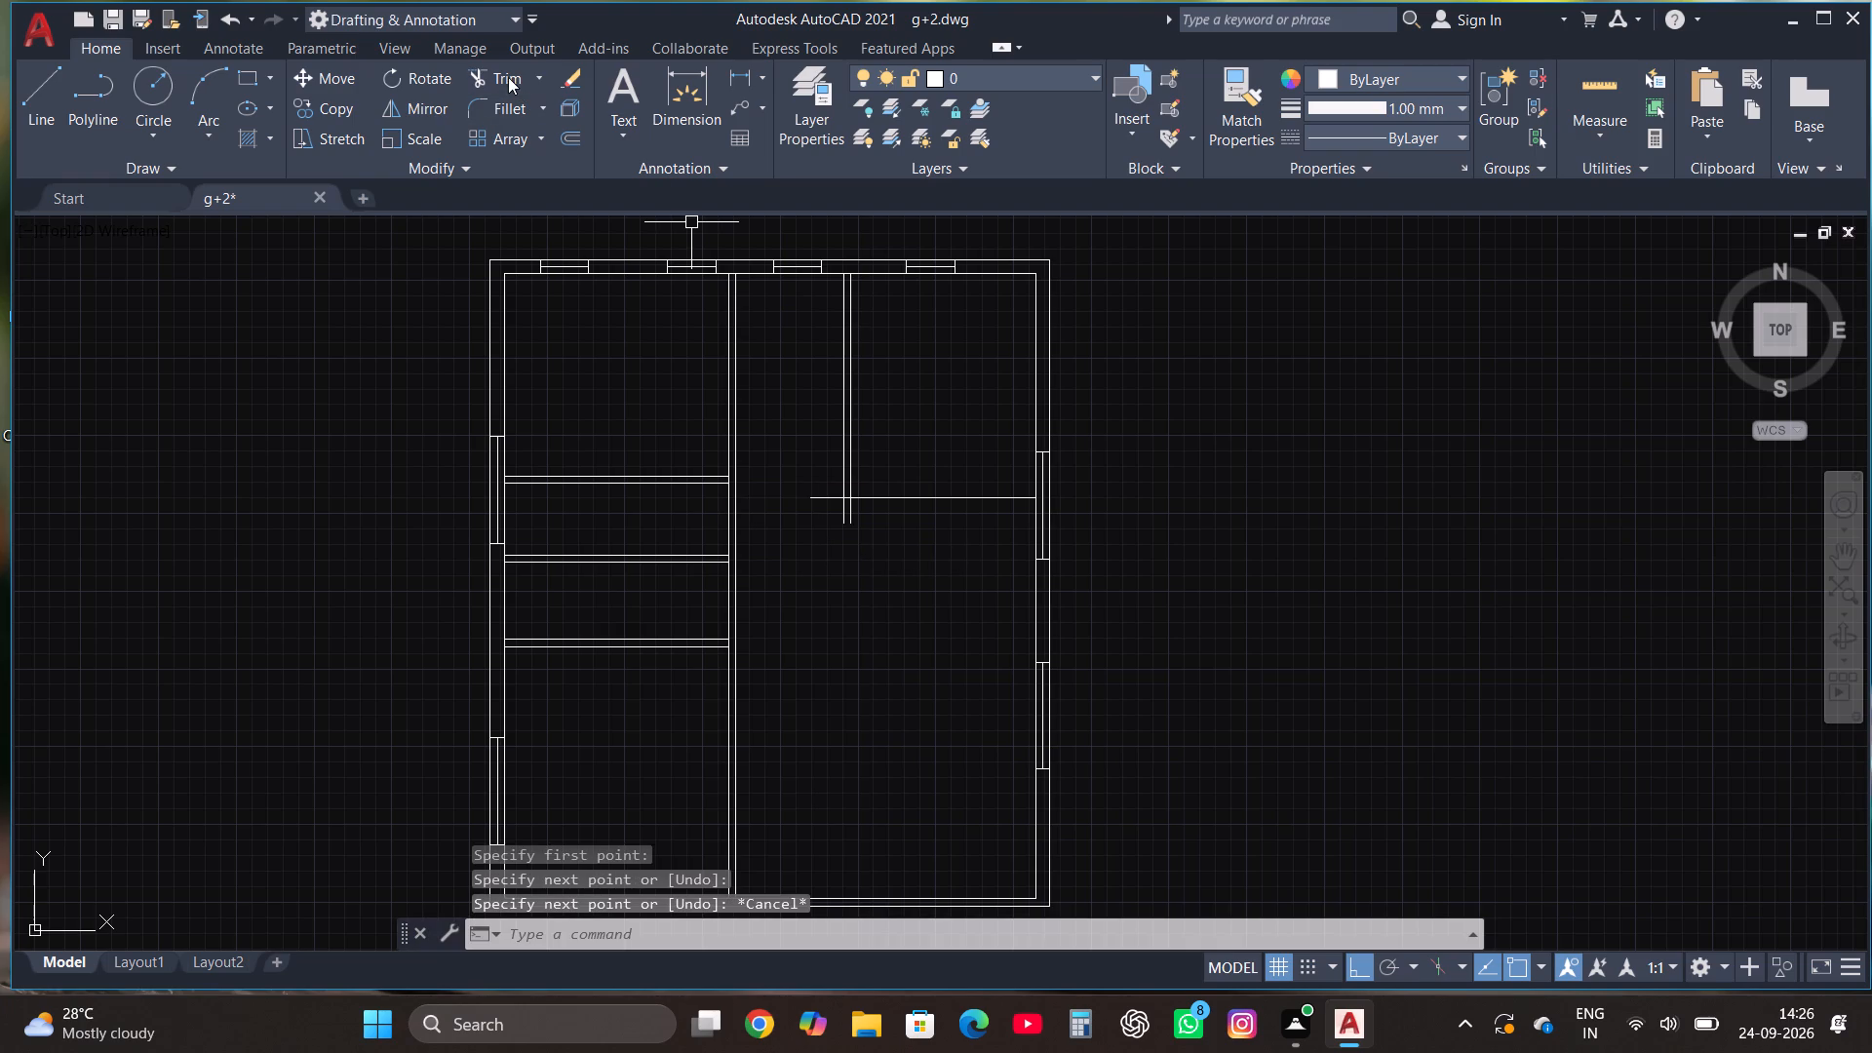
Trim the part of the new east-side line that extends west of the short vertical partition.
left_click(508, 77)
left_click(823, 496)
key("Escape")
Copy the east-side horizontal line 4.5" to the south to form the partition's other face.
left_click(872, 499)
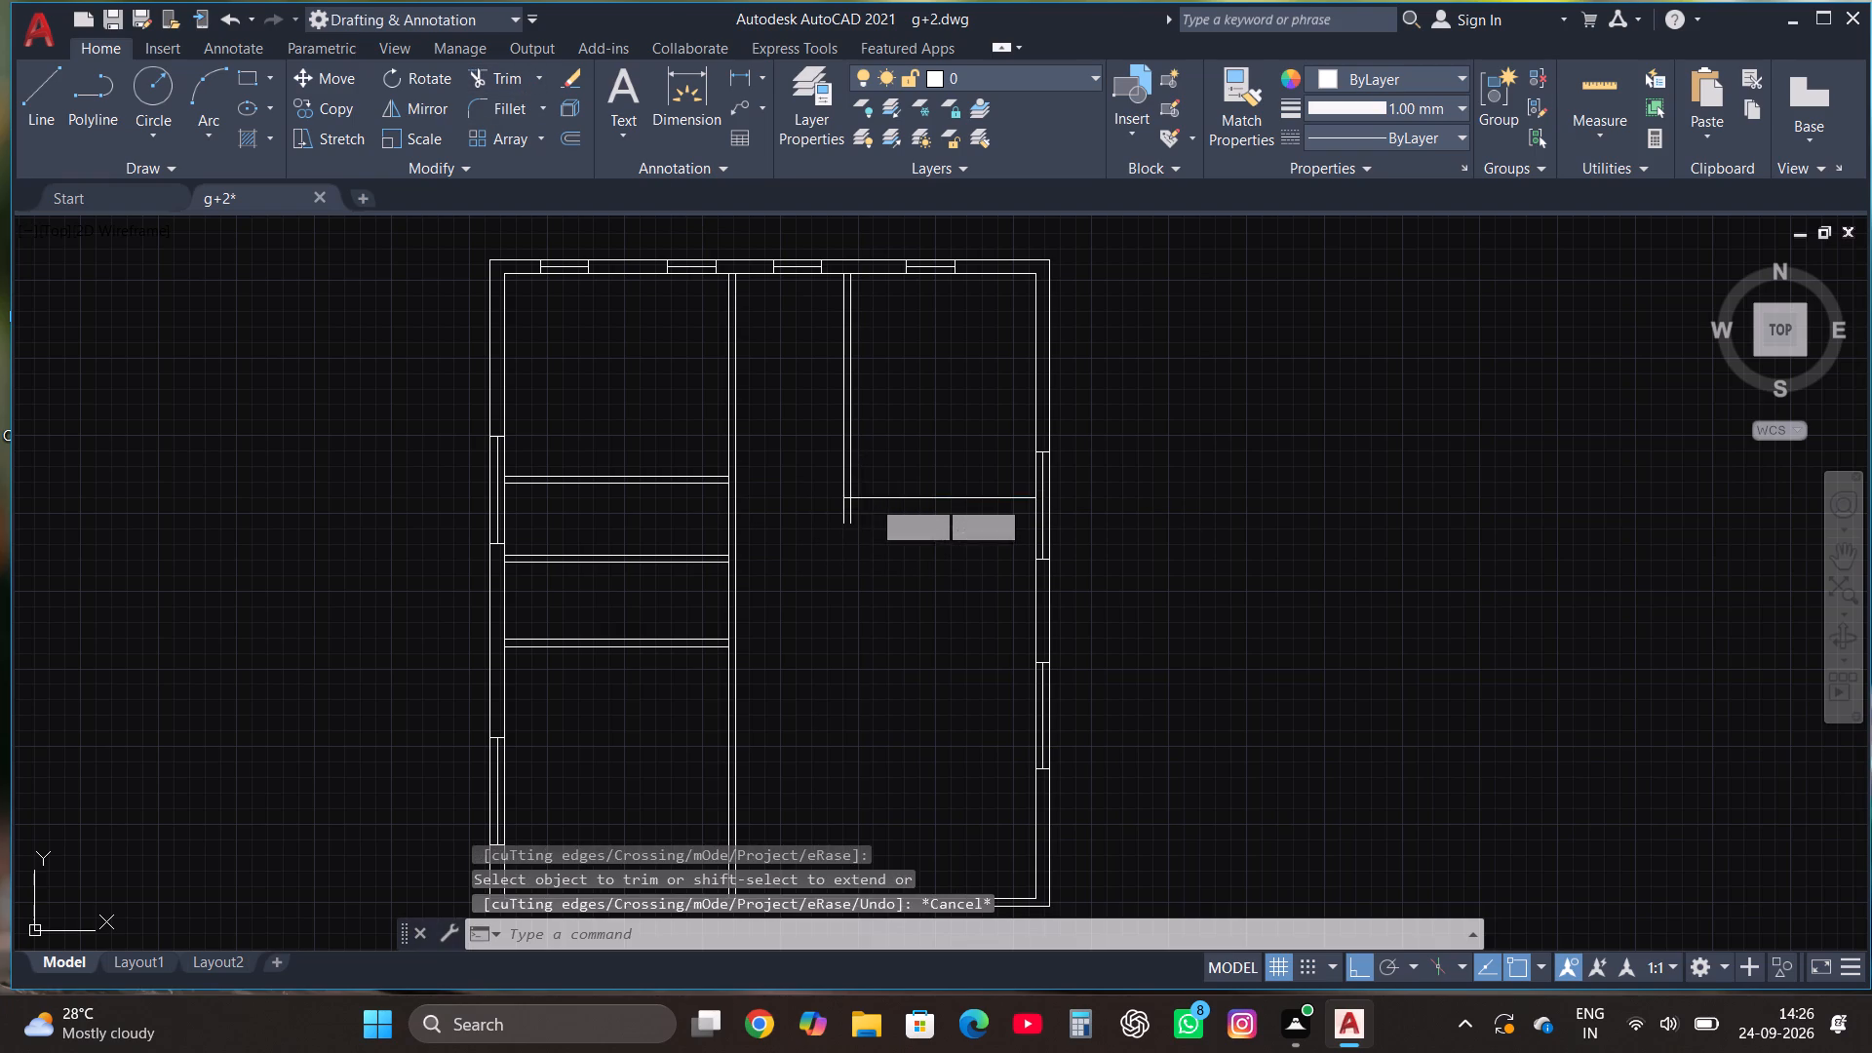
left_click(333, 105)
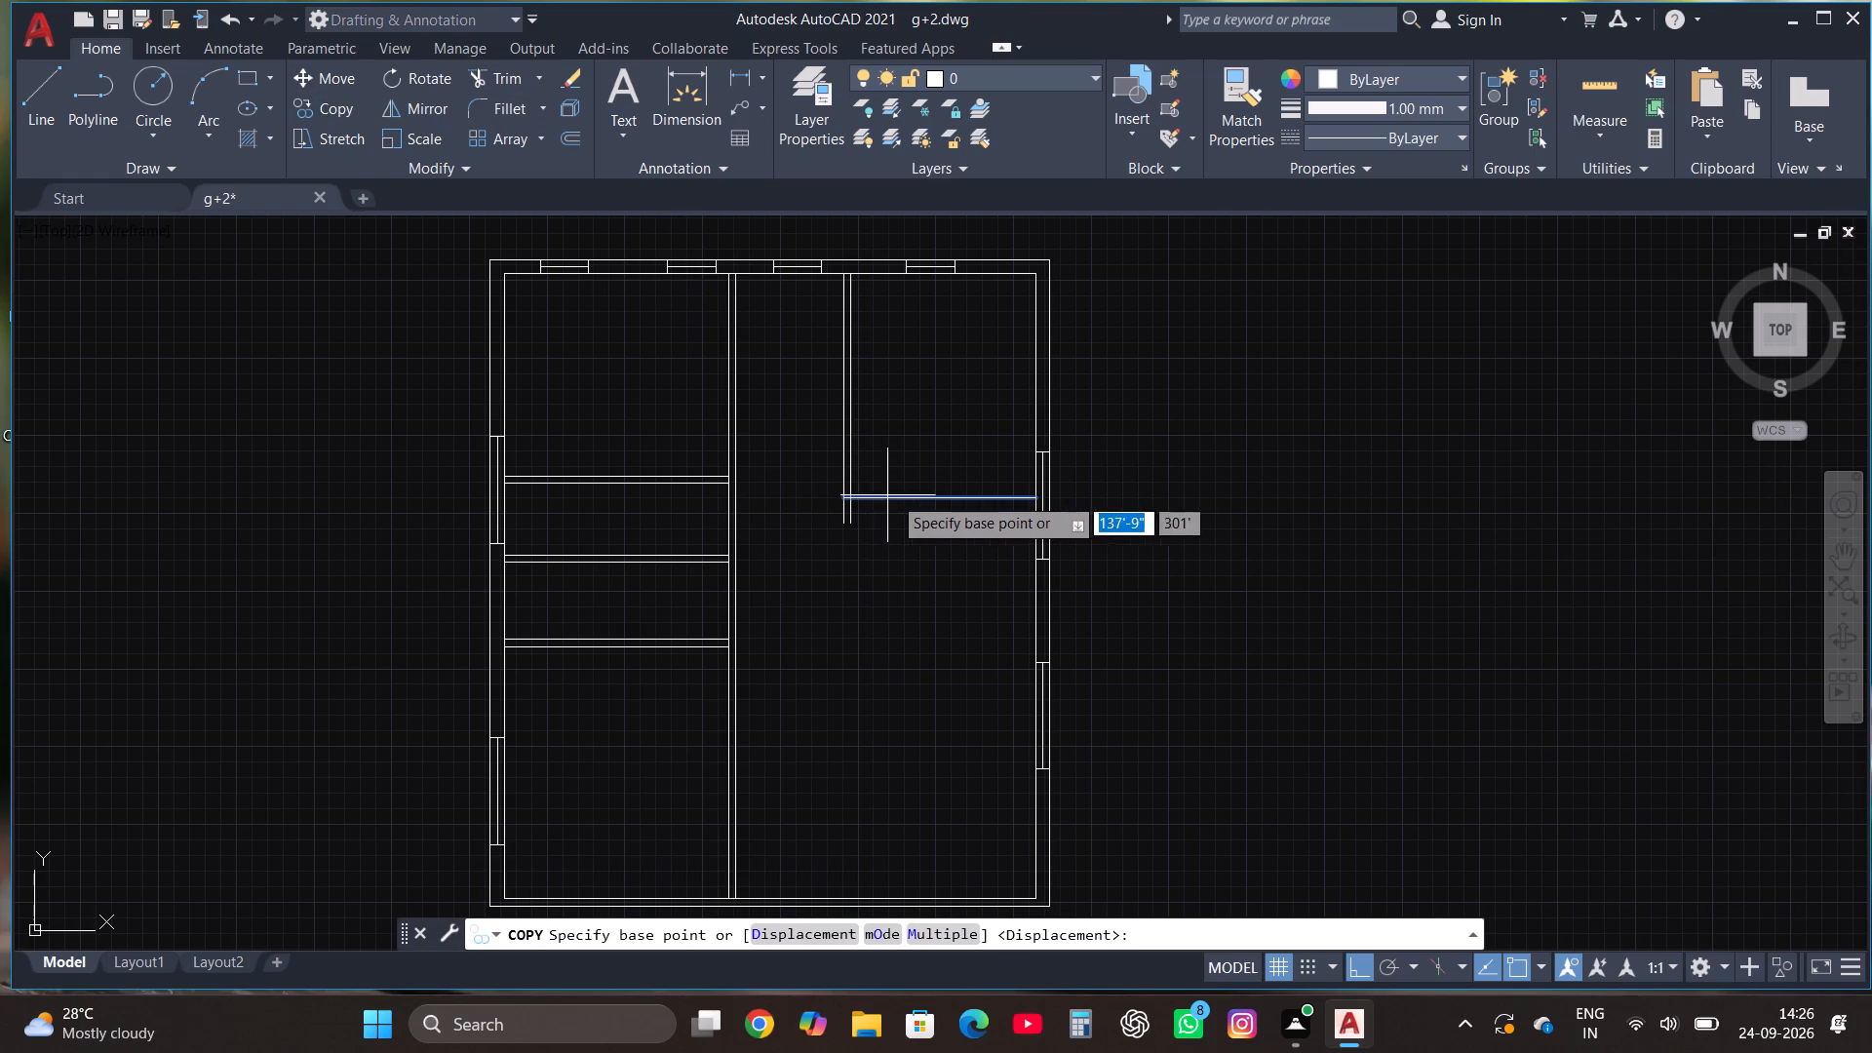
left_click(905, 499)
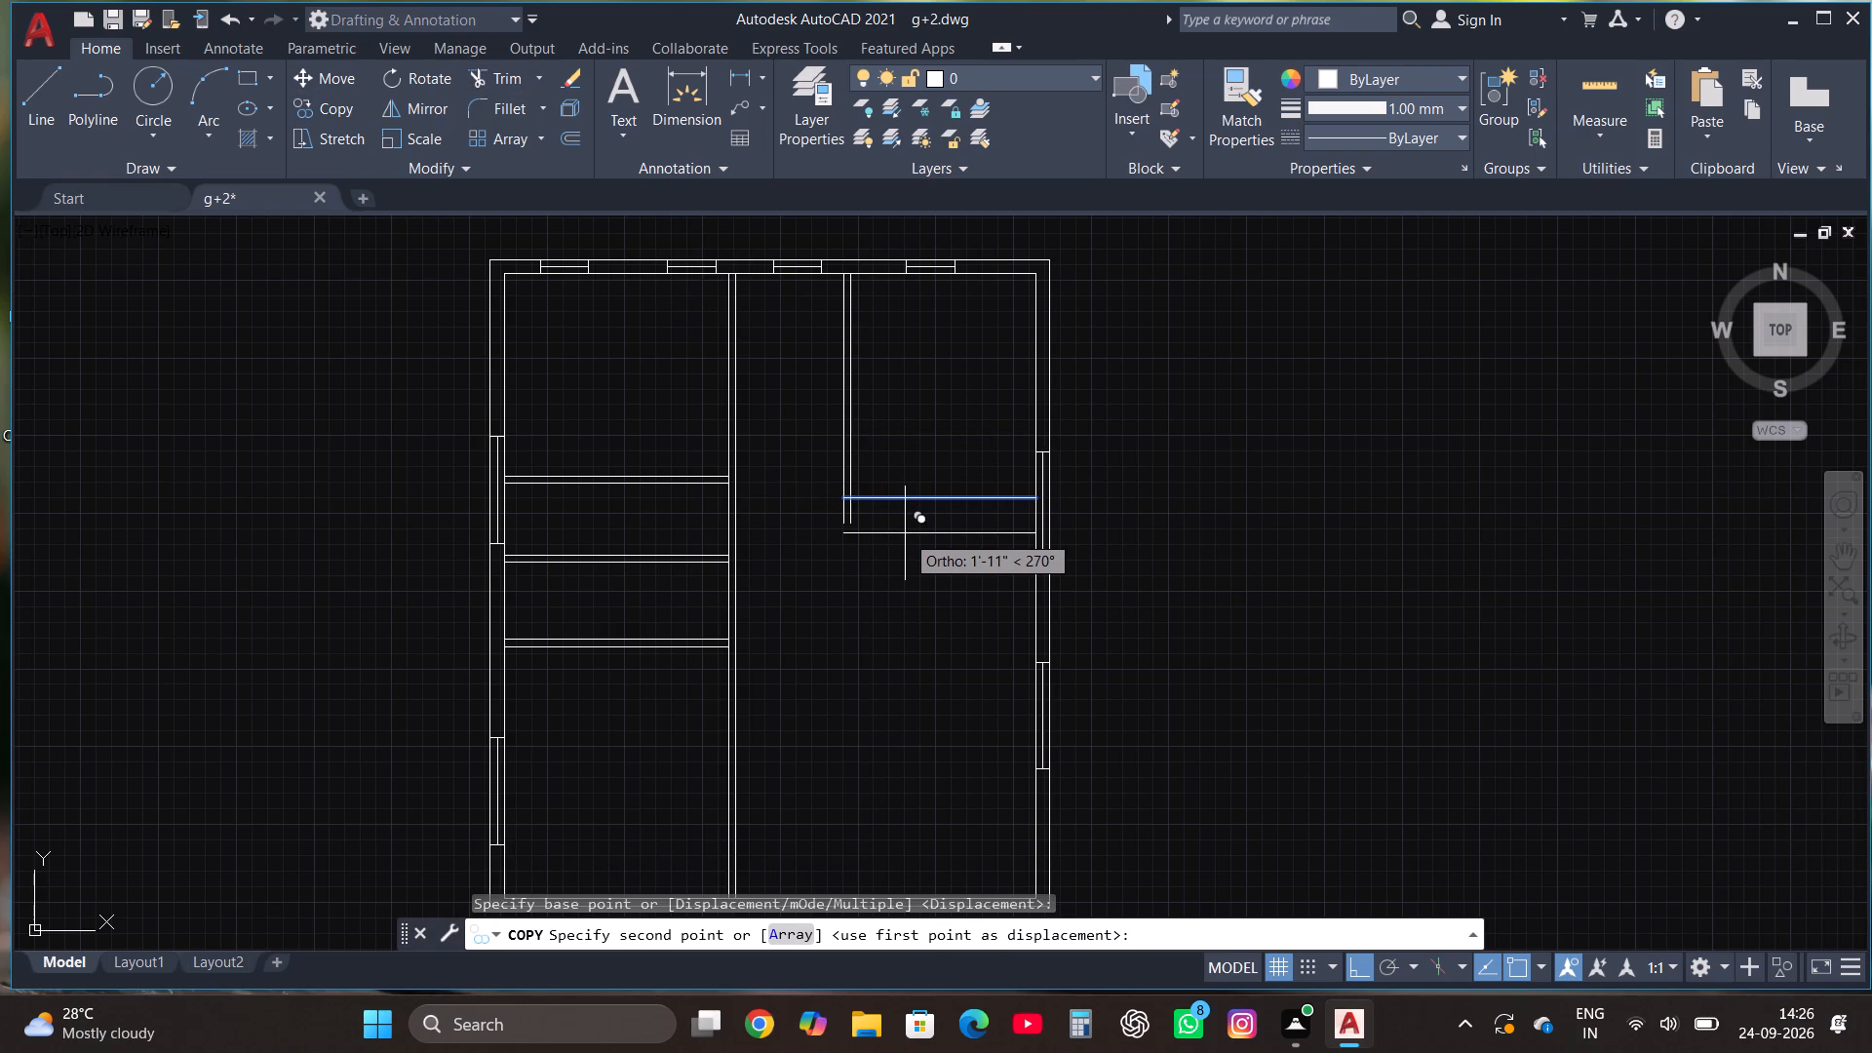
type("4.5\"")
key("Return")
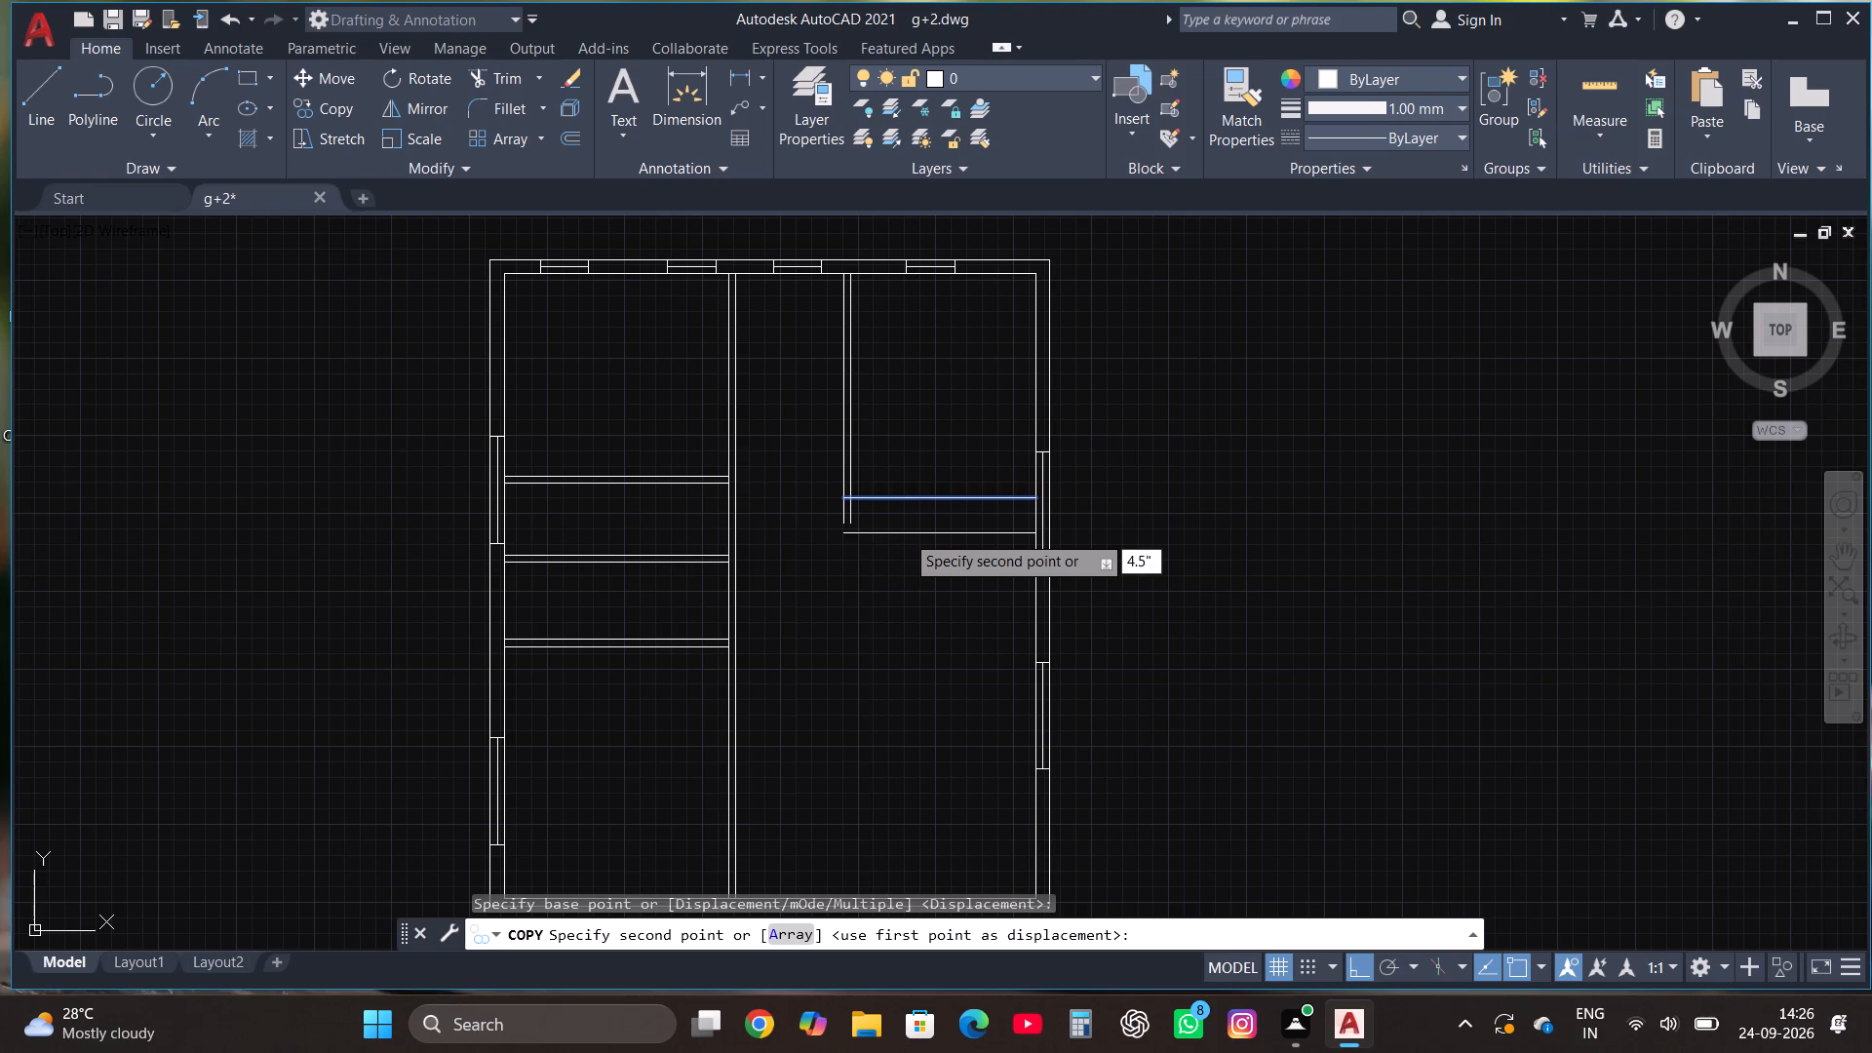
key("Escape")
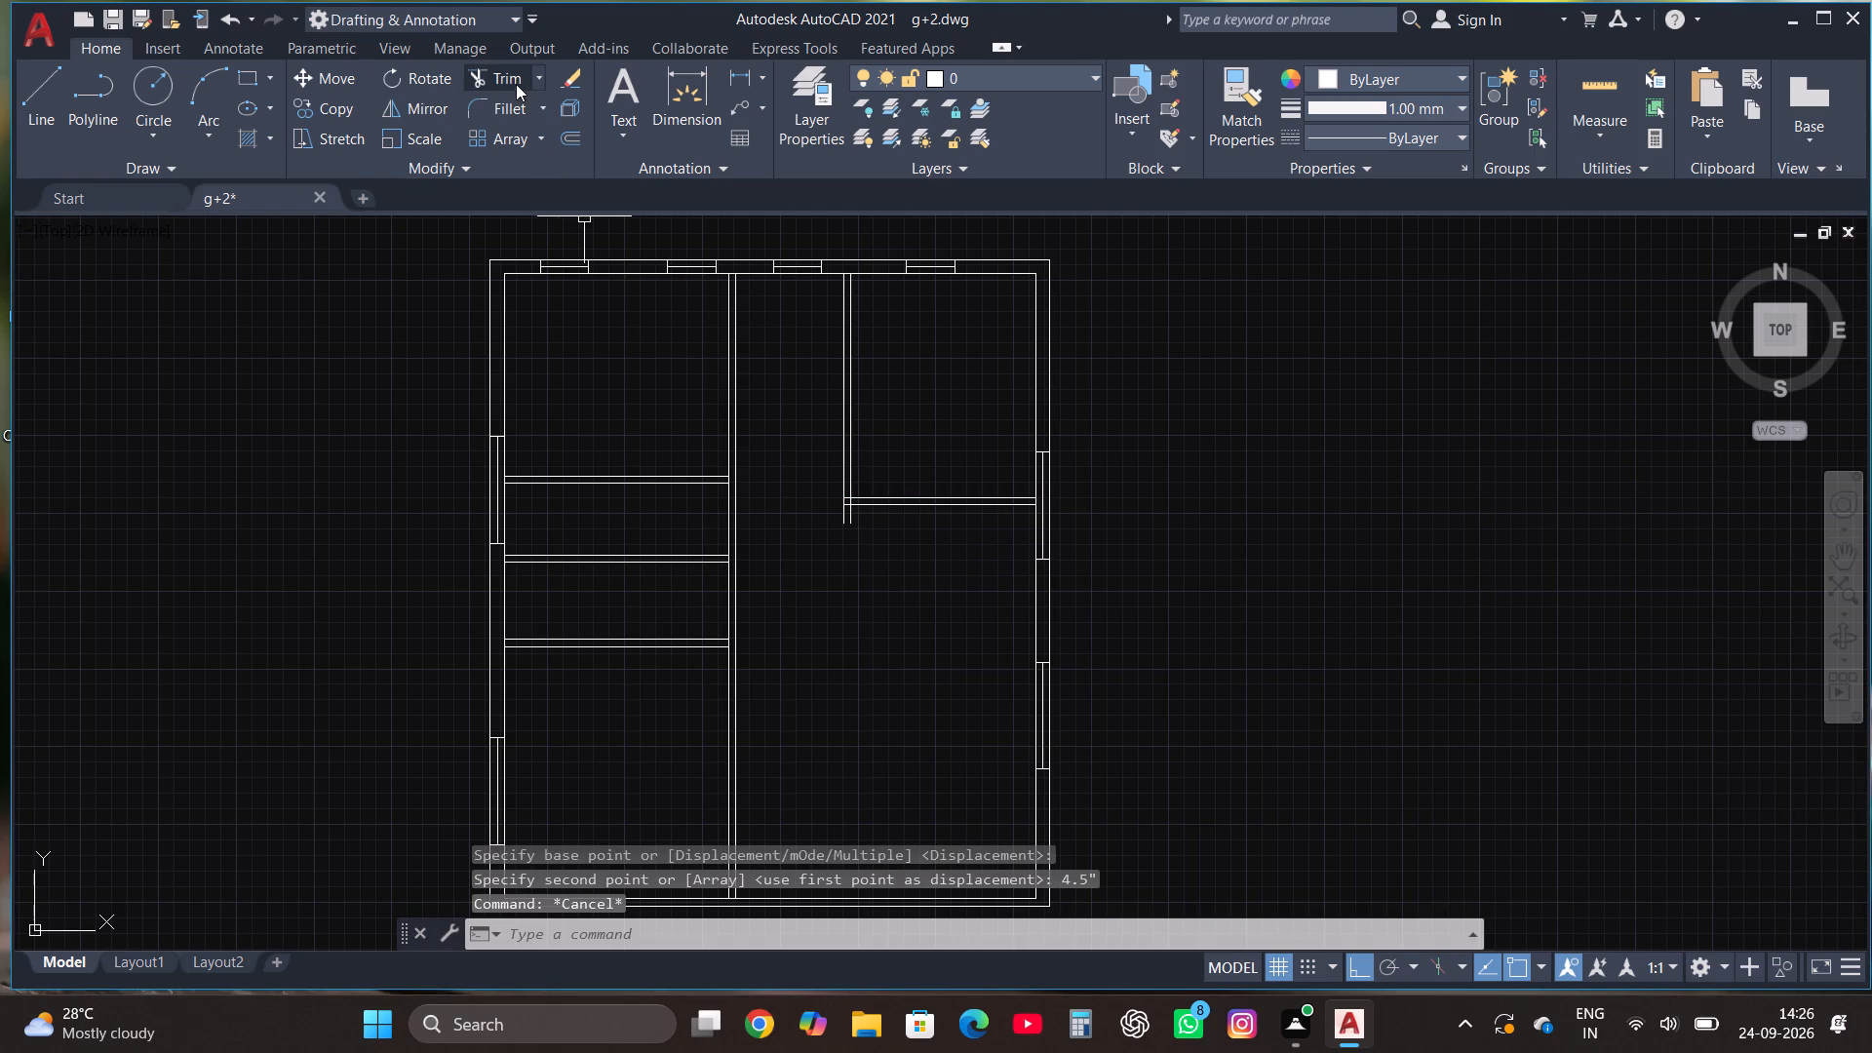
Trim both lines of the short vertical partition where they extend south of the new east-side partition.
left_click(516, 84)
left_click(857, 525)
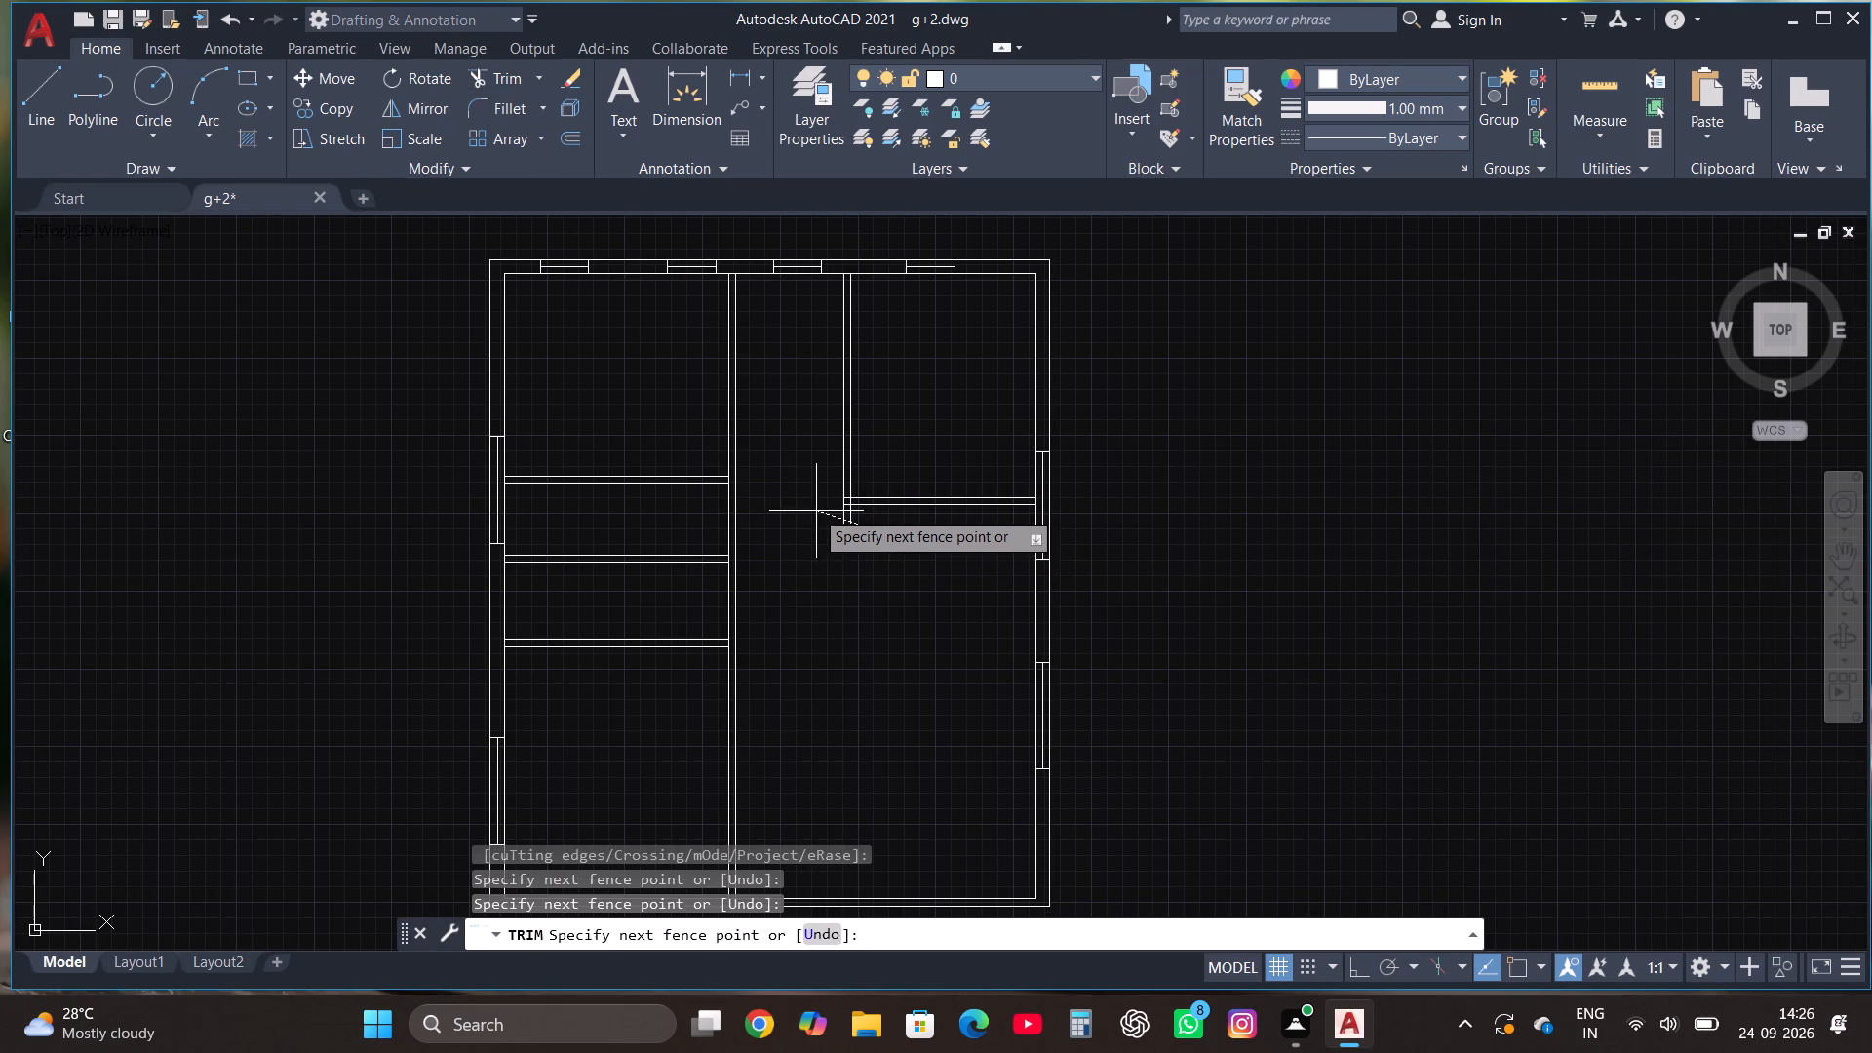
left_click(802, 509)
key("Escape")
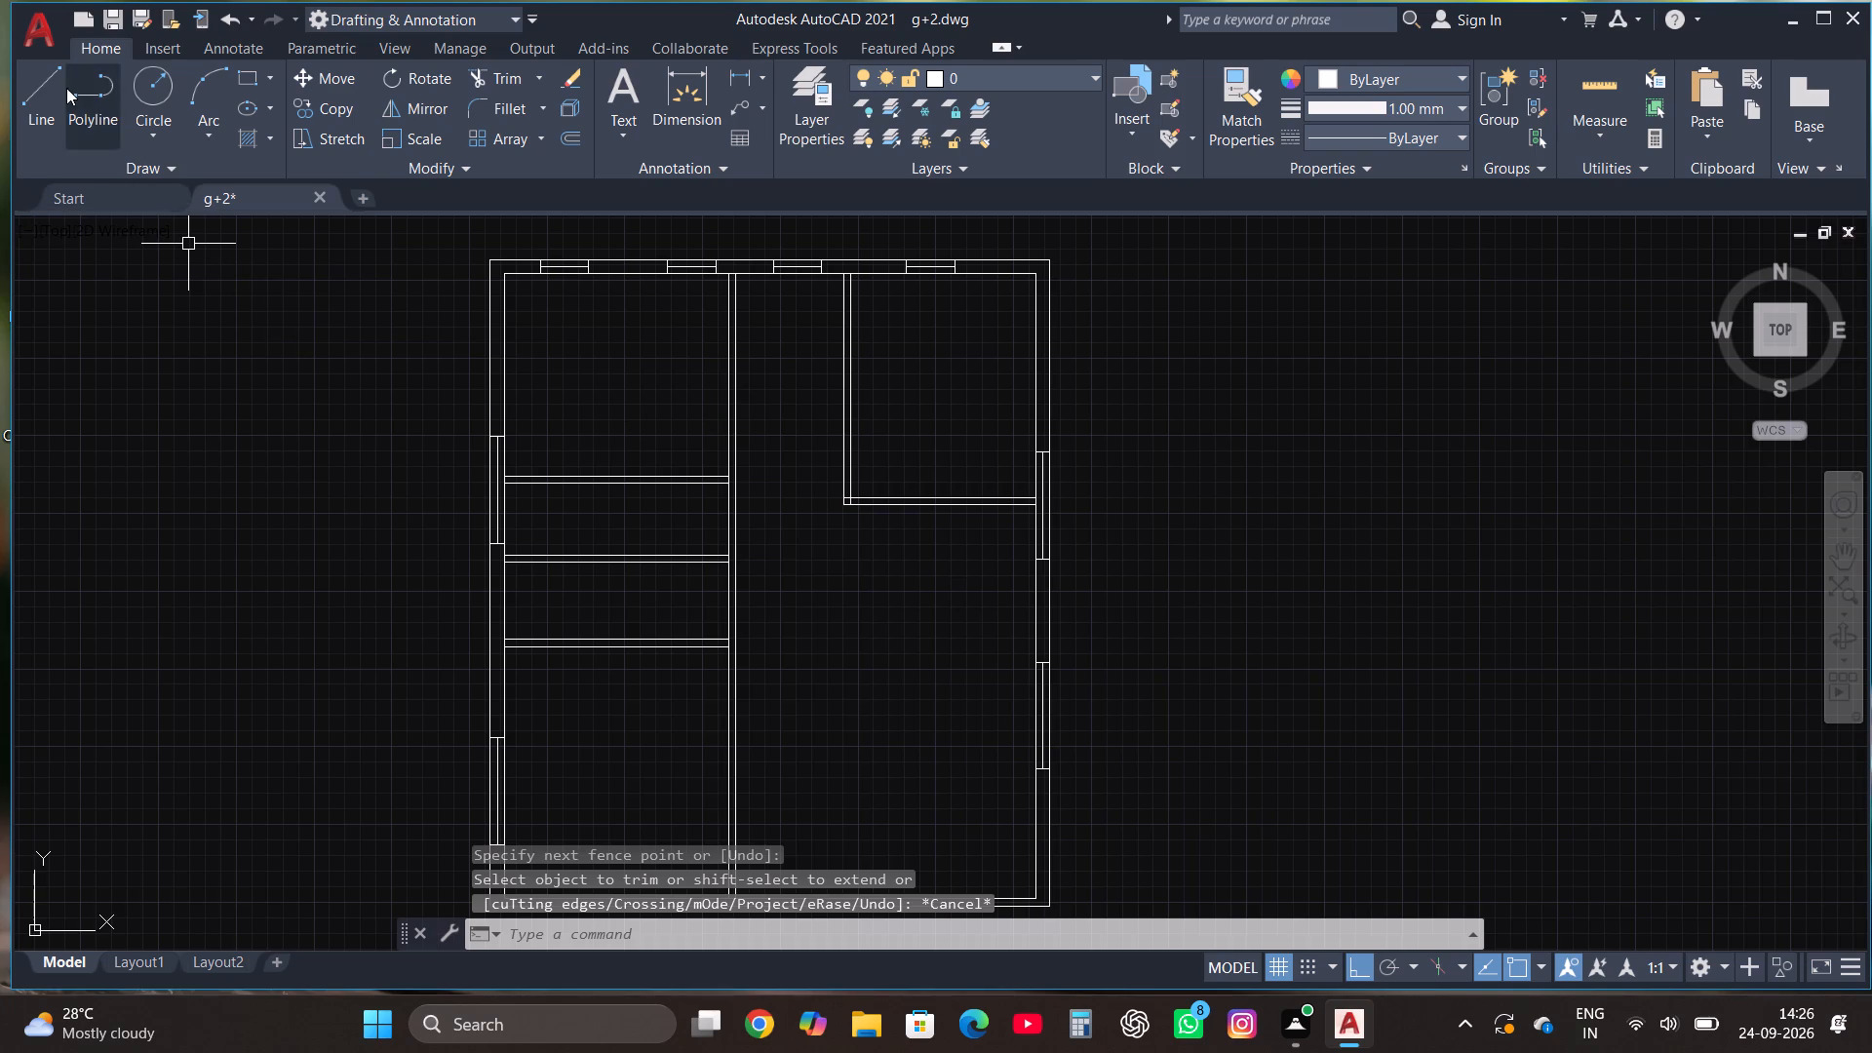
Draw a horizontal line east from the southernmost west-side partition's south face, across the central partition, into the east wall between its windows.
left_click(42, 93)
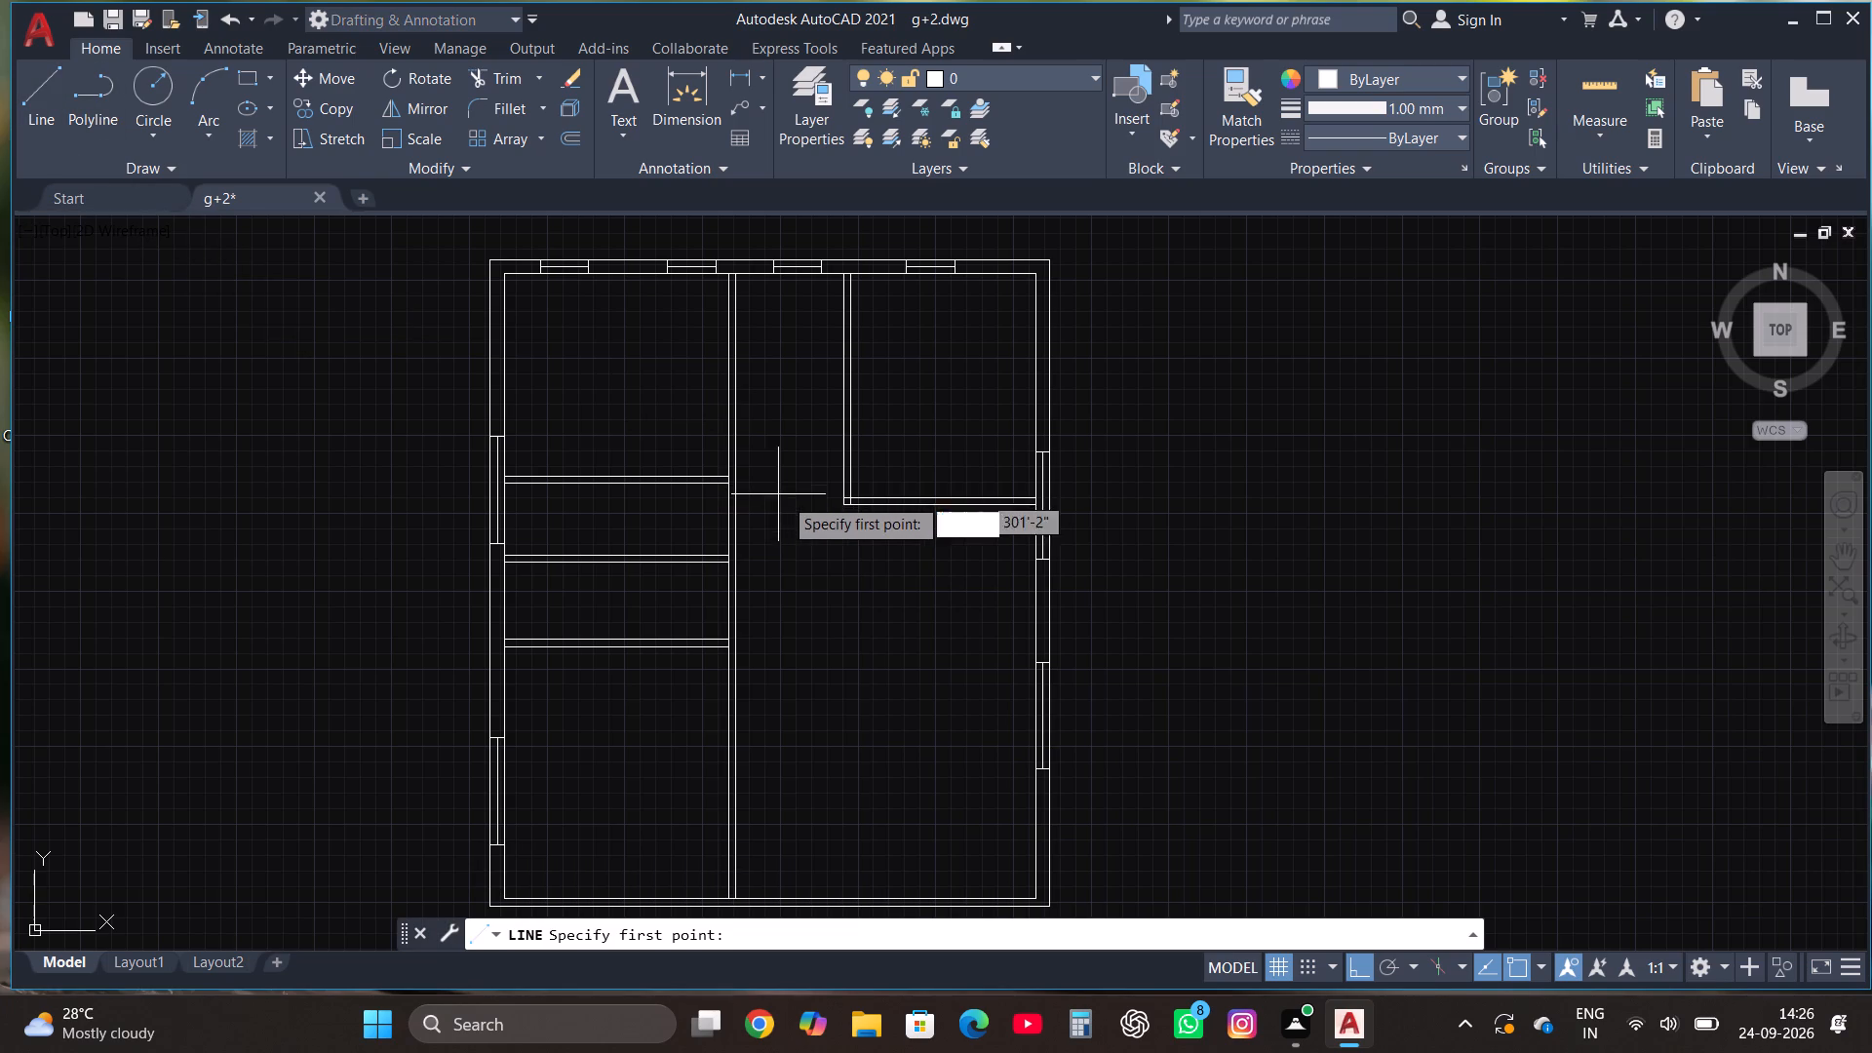
scroll(832, 593, "down", 3)
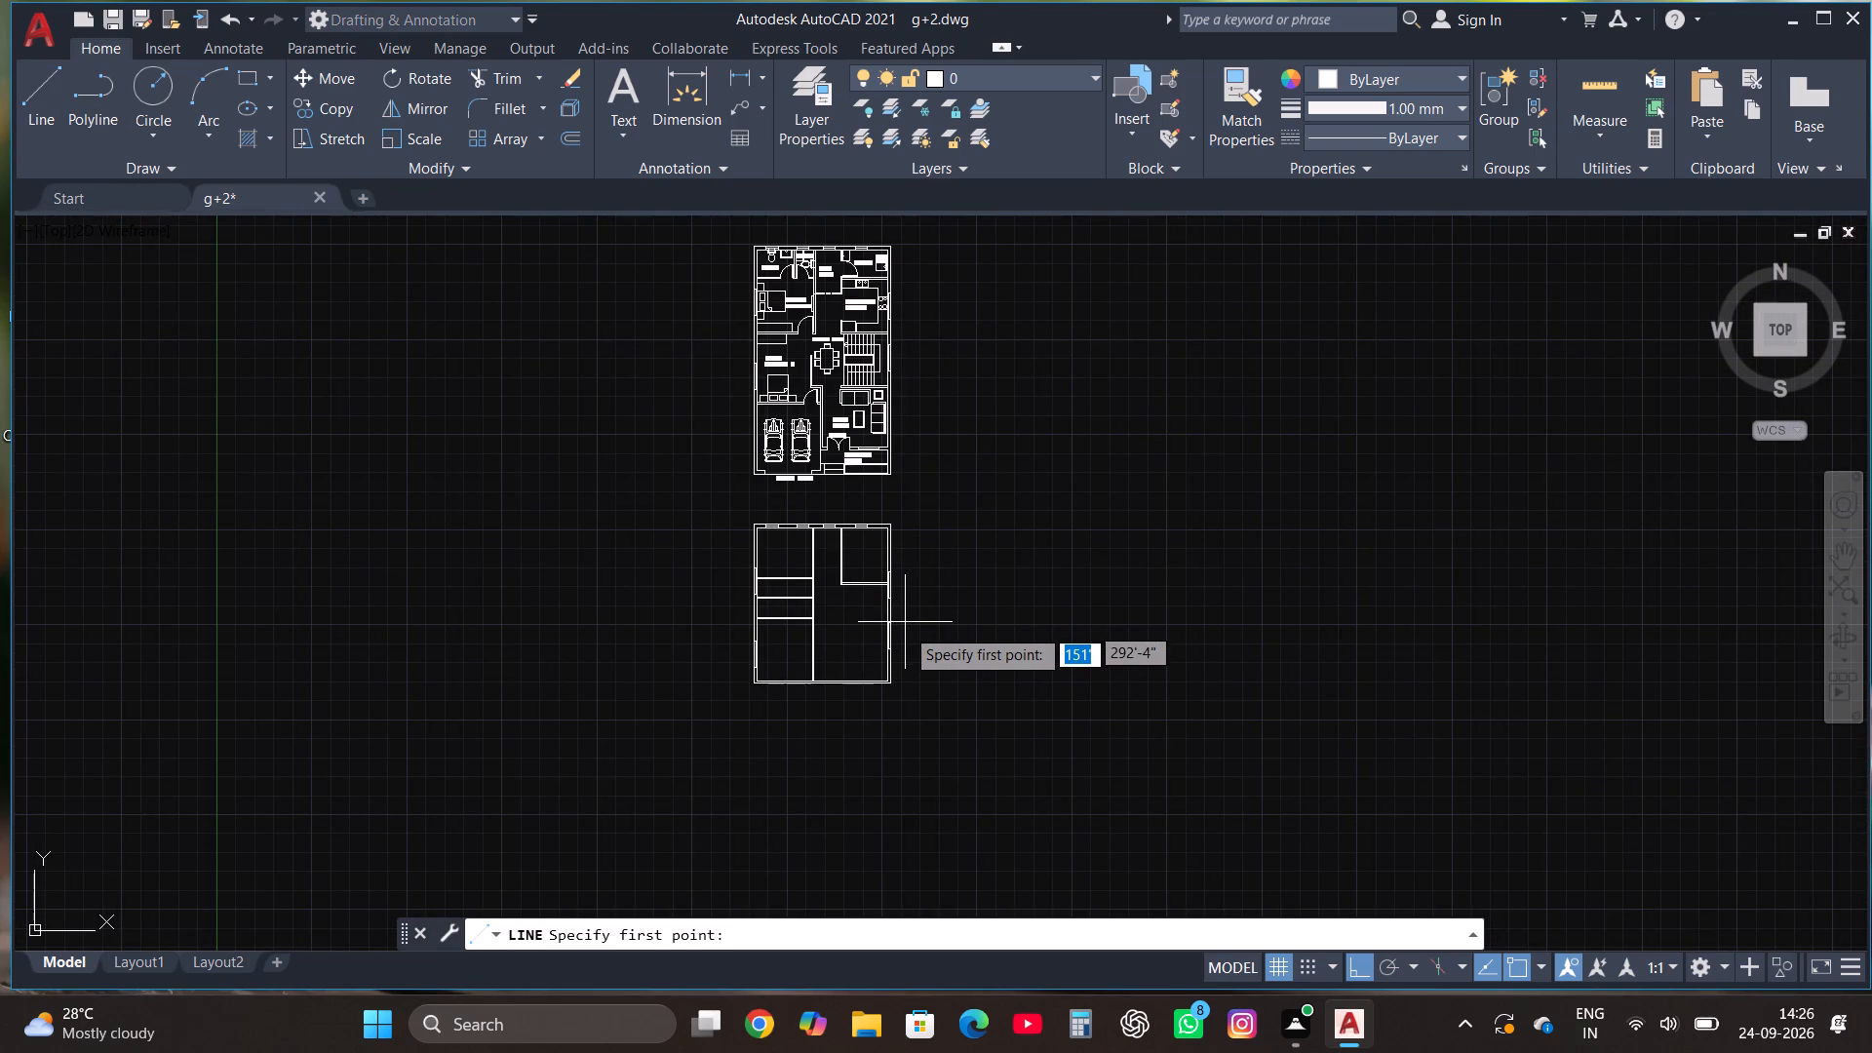
scroll(868, 579, "up", 2)
scroll(908, 682, "up", 1)
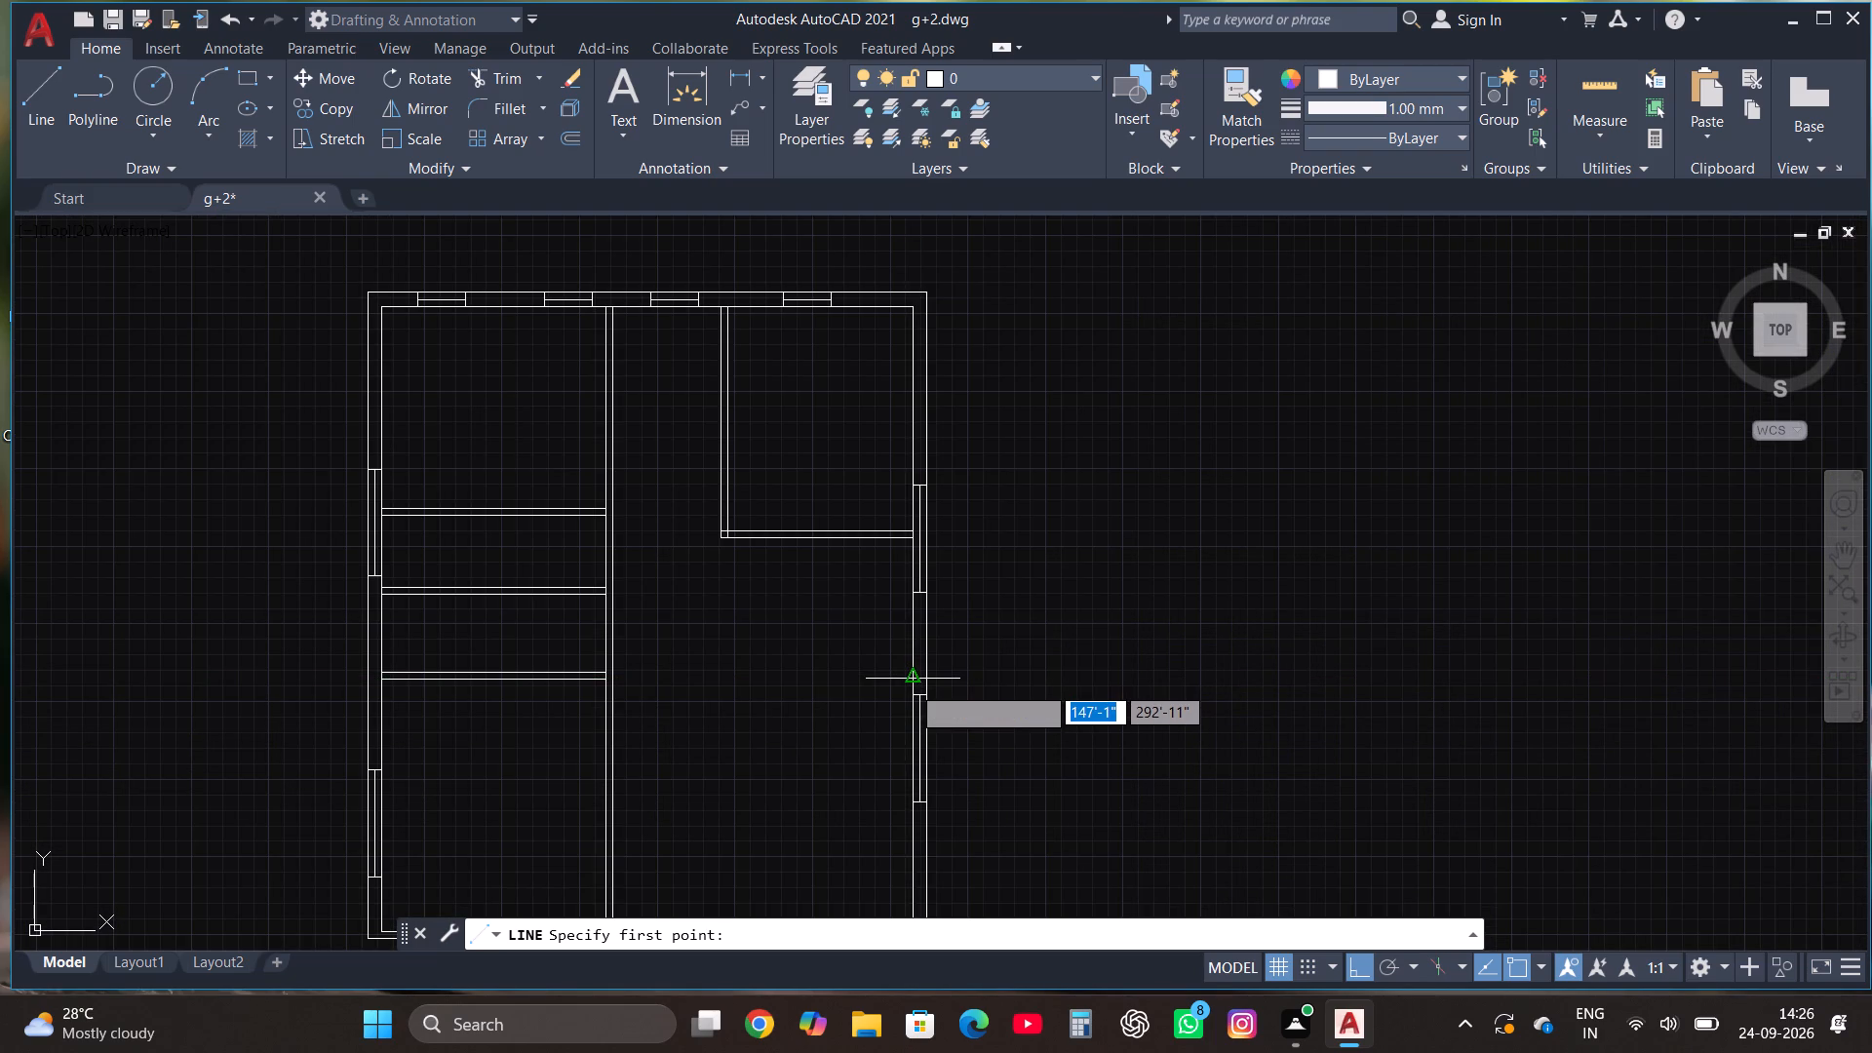
left_click(604, 682)
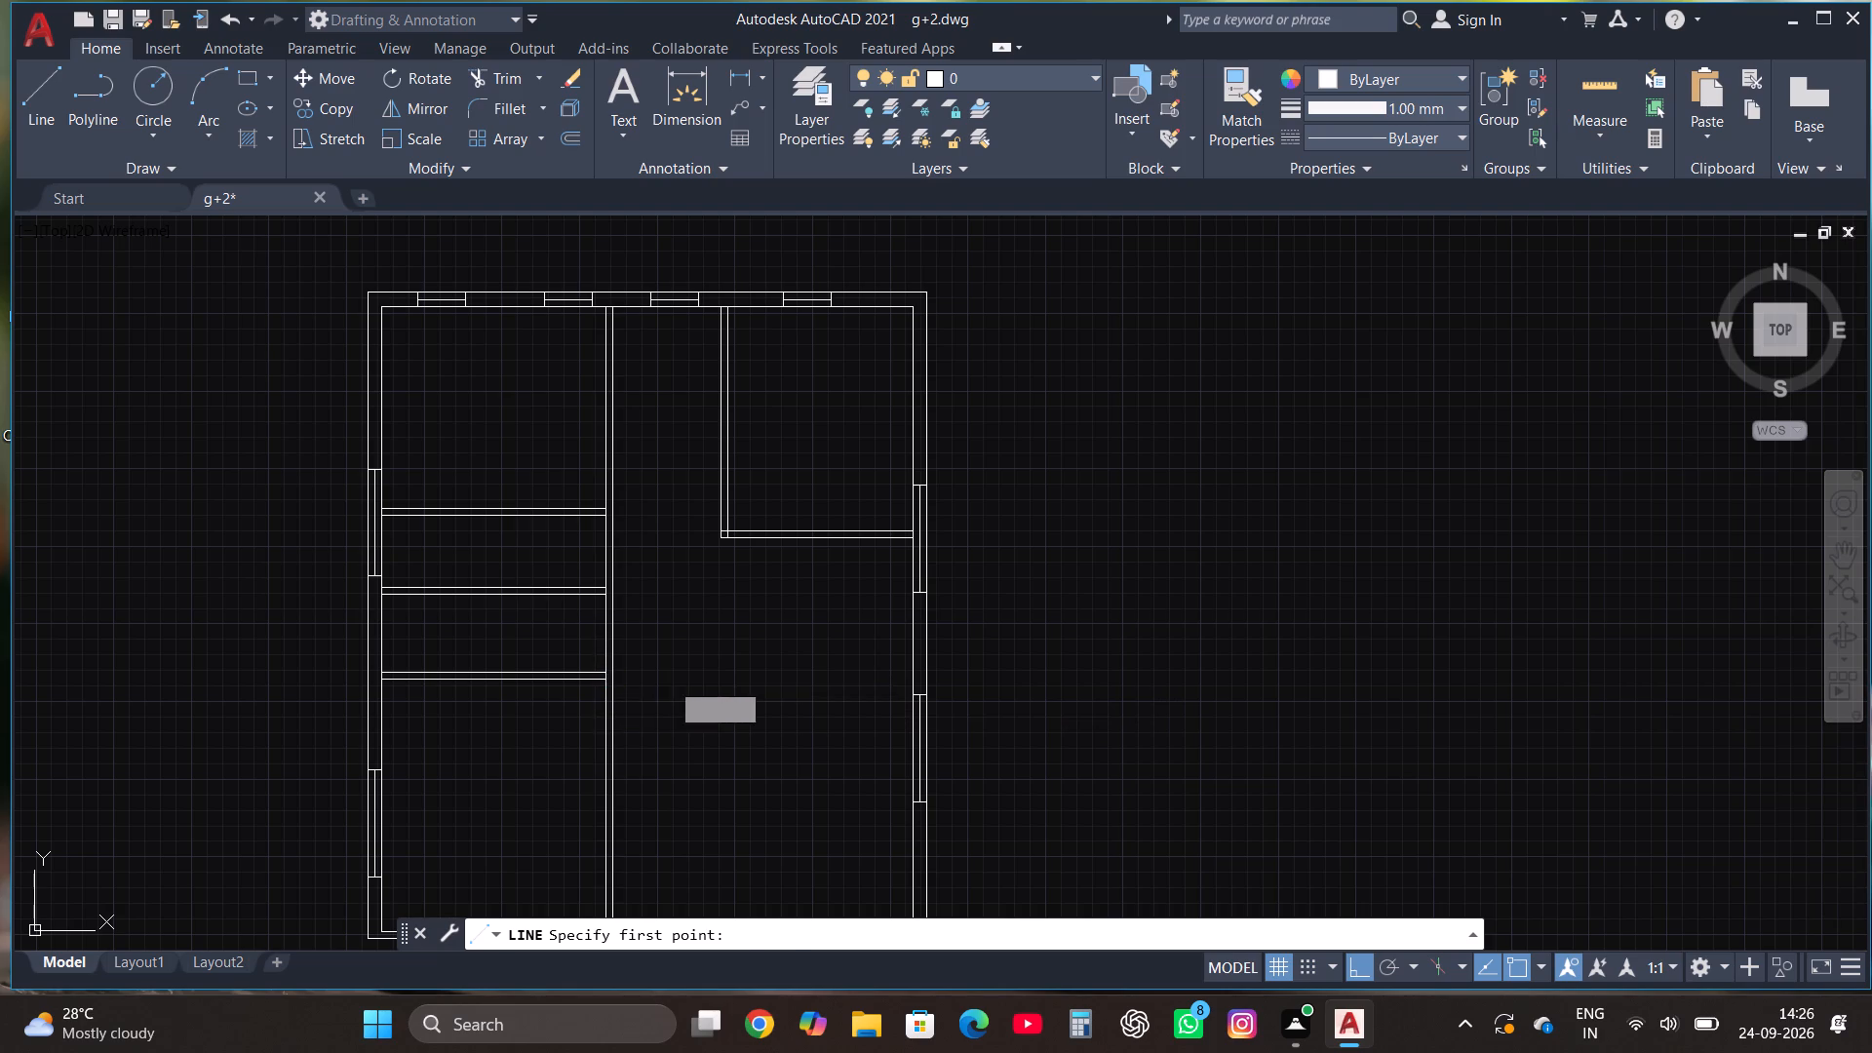
scroll(858, 681, "up", 3)
left_click(1102, 667)
key("Escape")
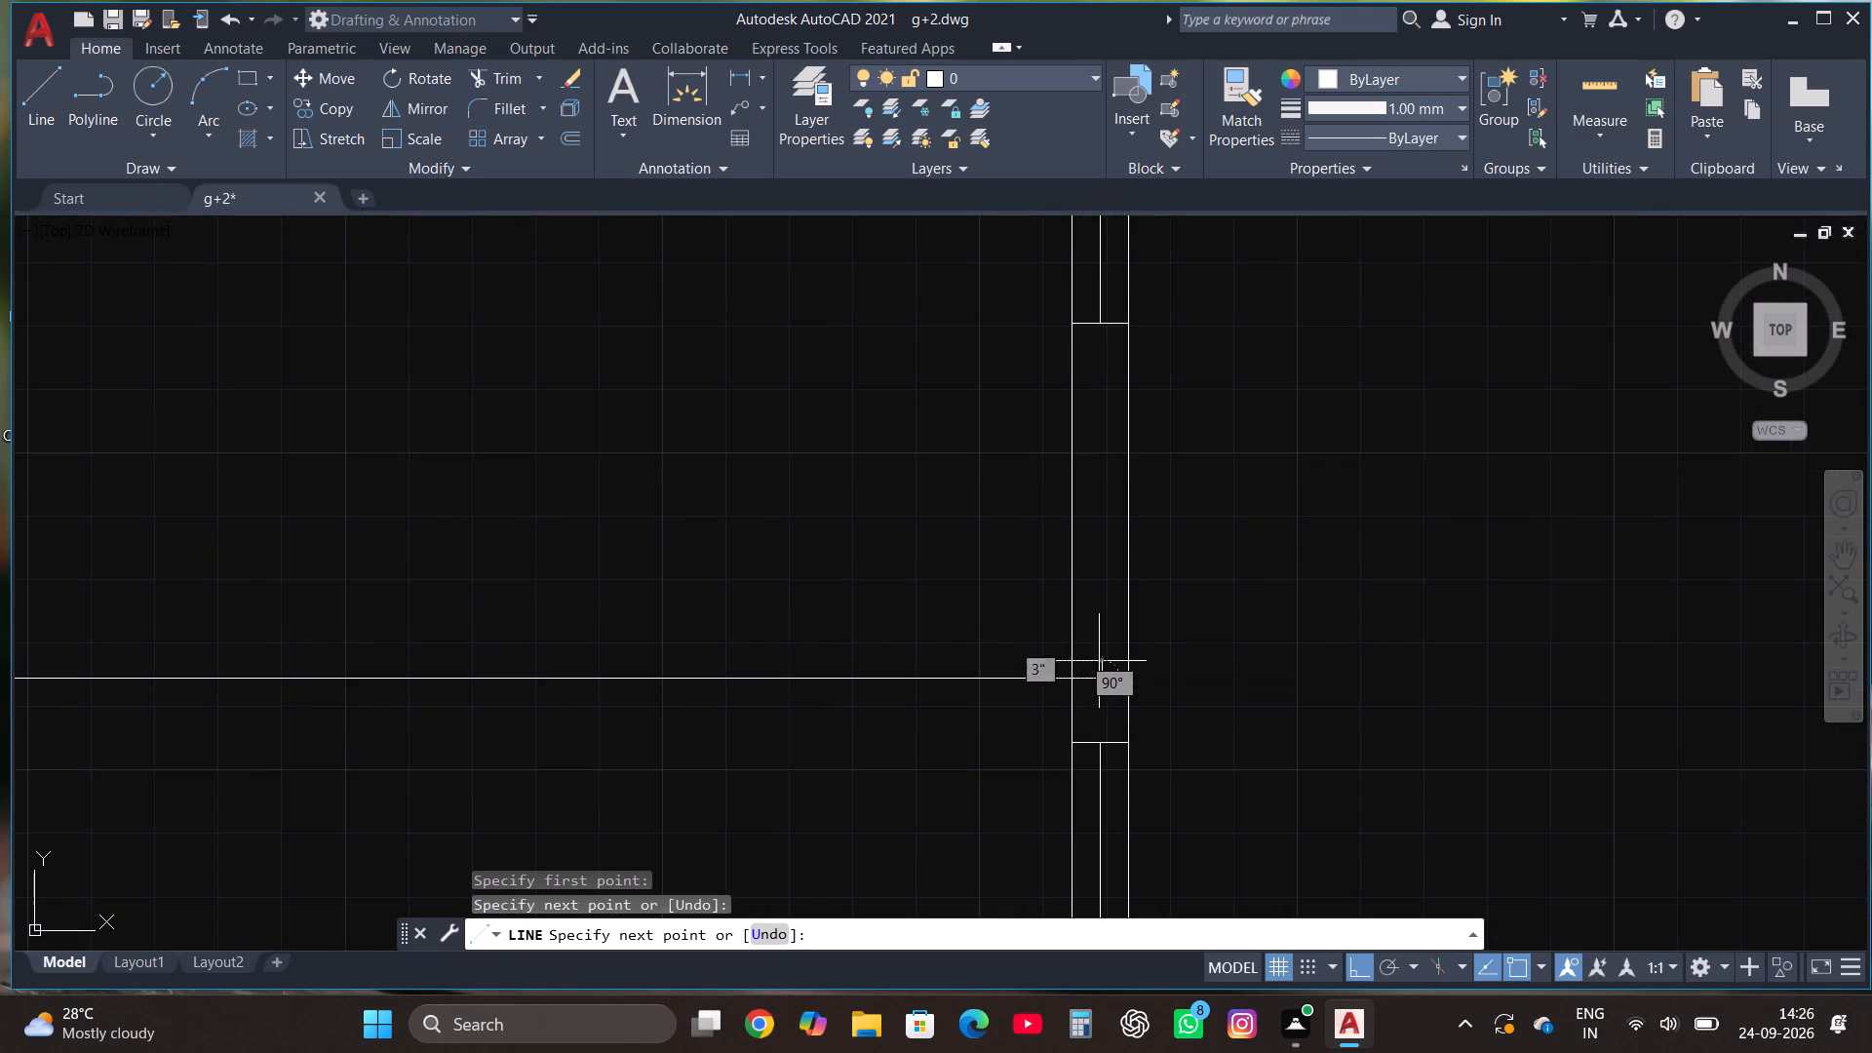
Draw a parallel line from the same west-side partition's north face to the east wall, forming the new partition's other face.
left_click(51, 78)
scroll(342, 646, "down", 2)
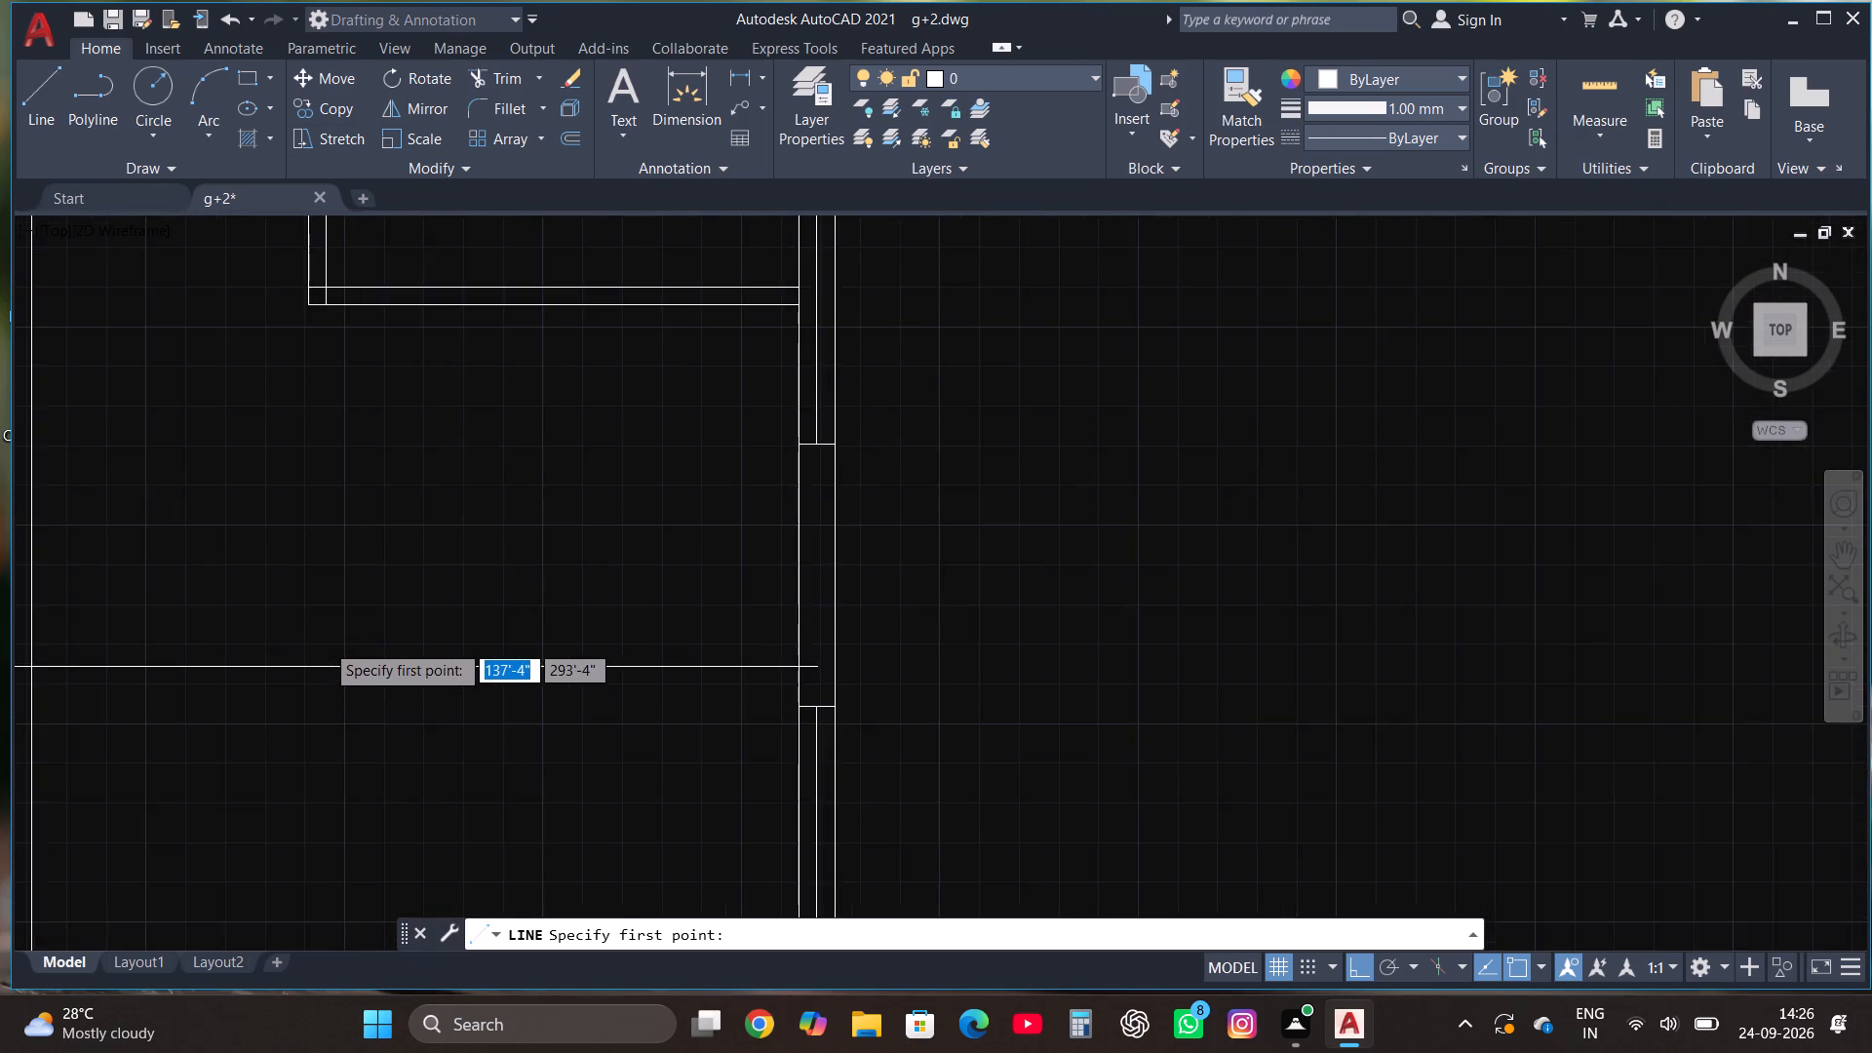
scroll(255, 643, "down", 2)
scroll(242, 640, "up", 3)
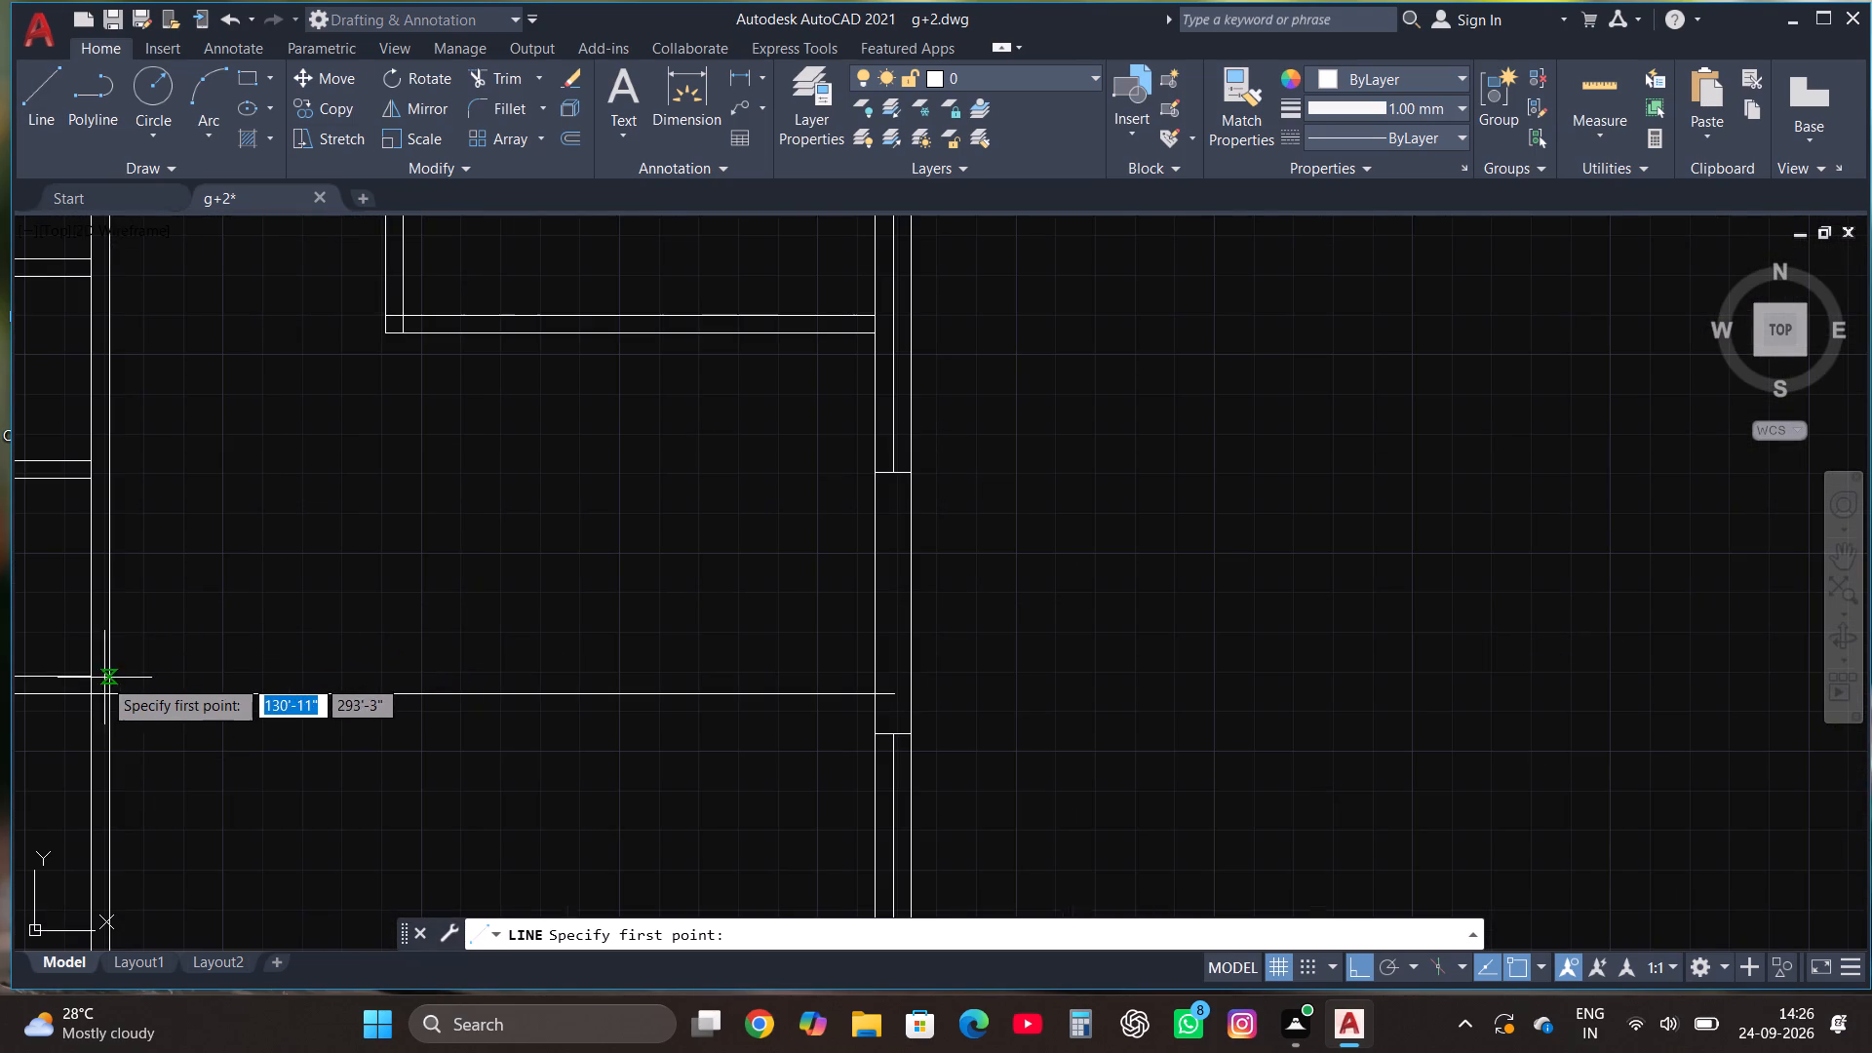
left_click(89, 676)
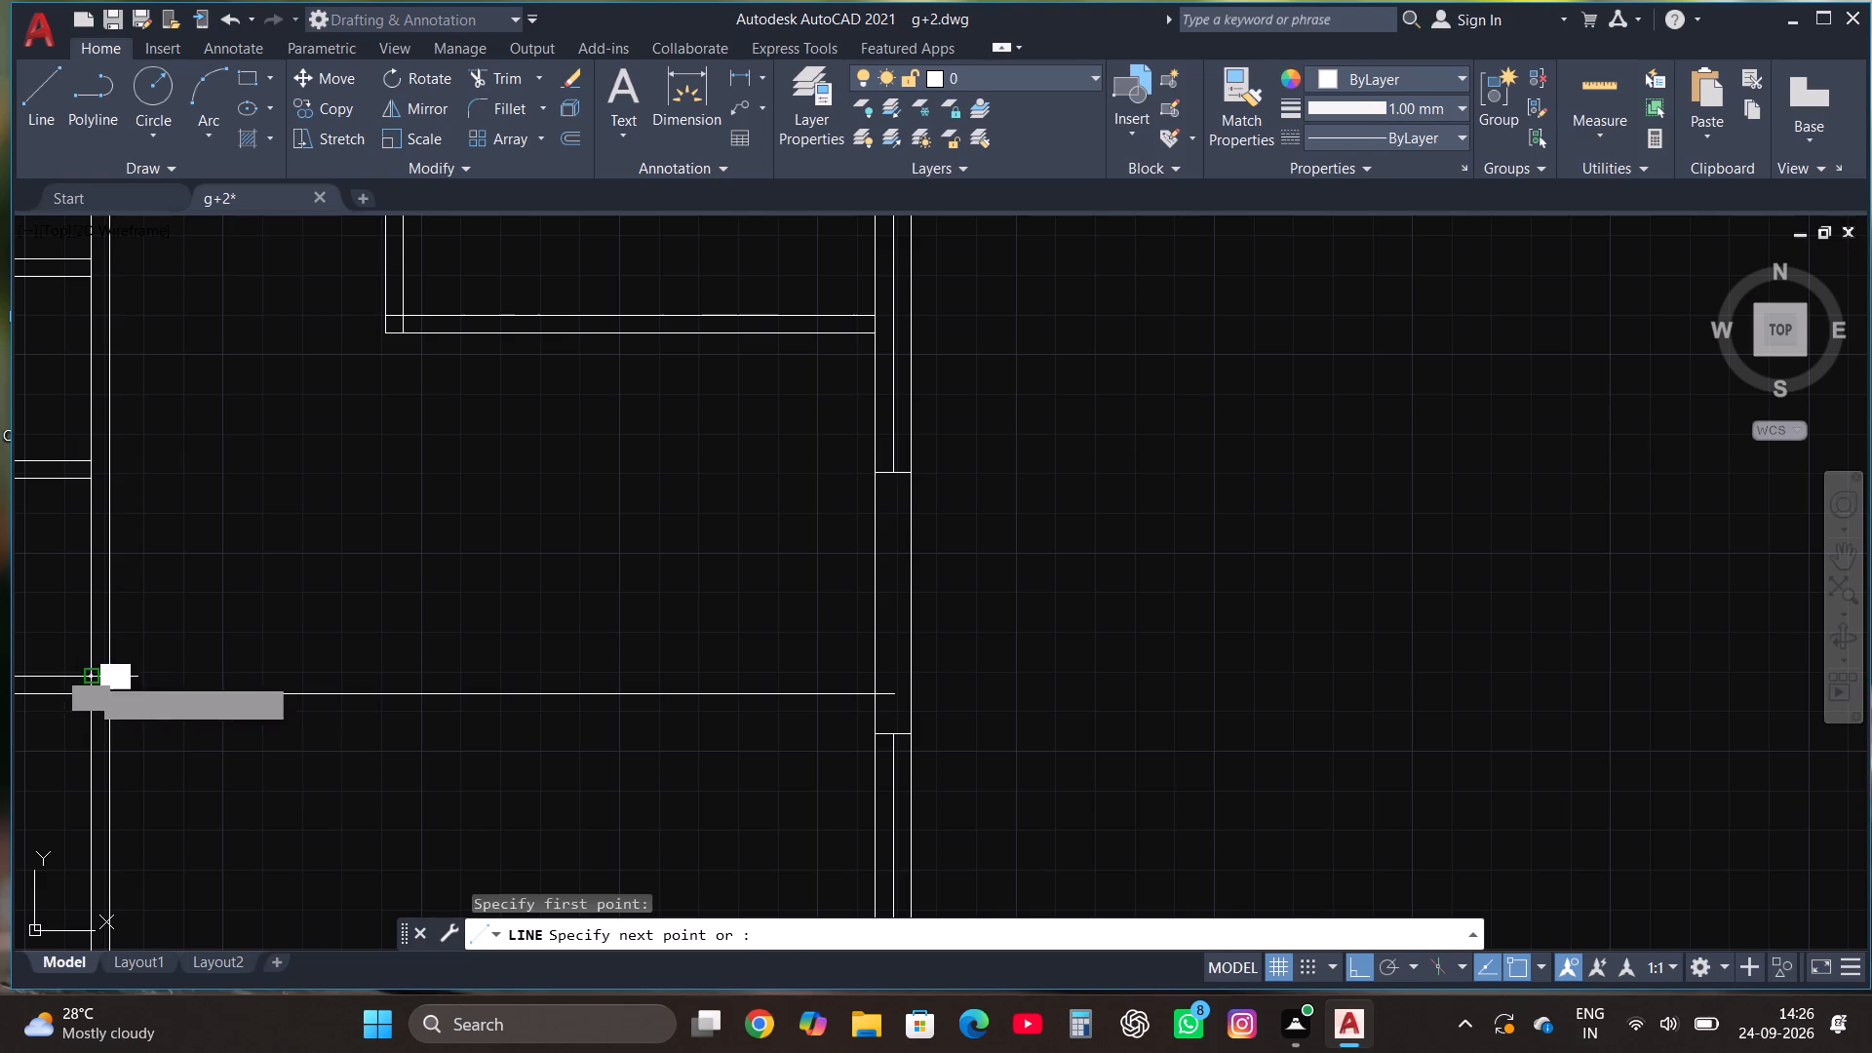
scroll(833, 652, "up", 1)
left_click(923, 663)
key("Escape")
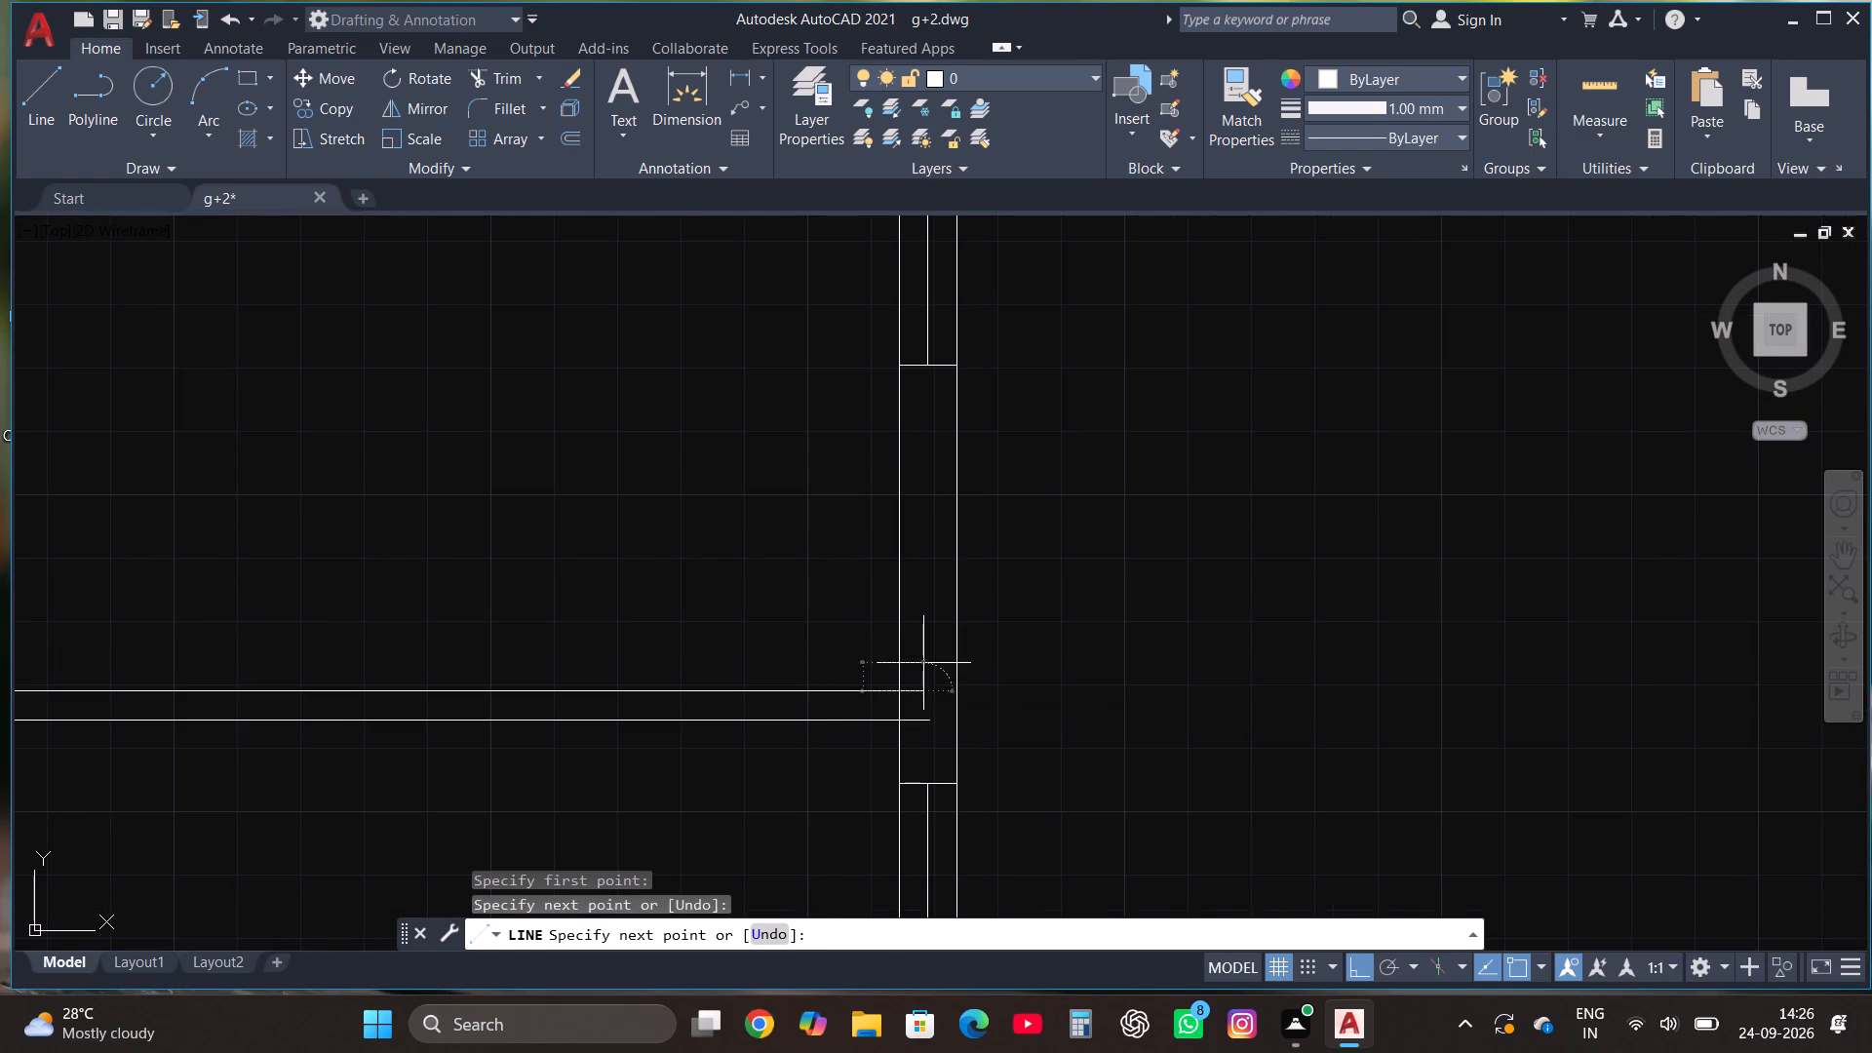
Trim both new partition lines where they run past the east wall's inner face.
left_click(496, 70)
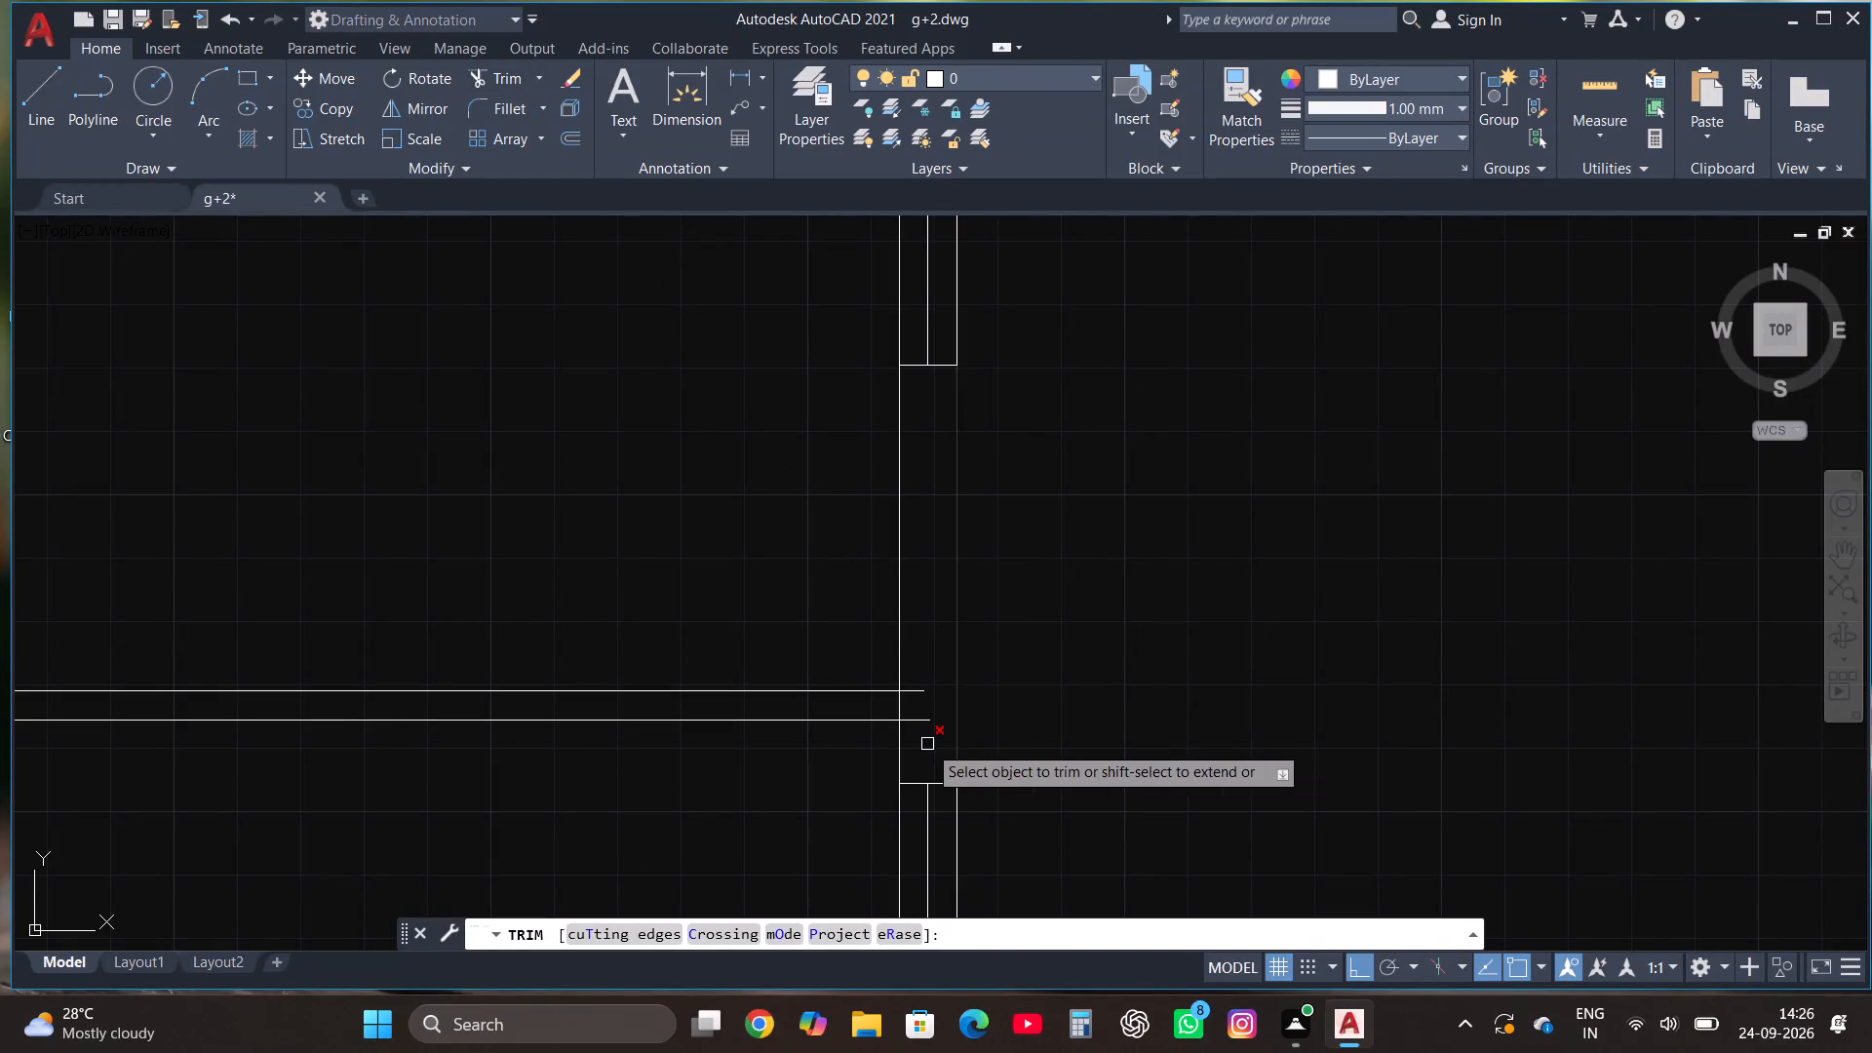
left_click(924, 744)
left_click(913, 643)
Trim the overlapping wall lines inside the crossing of the central vertical partition and the new east-side partition.
scroll(915, 645, "down", 2)
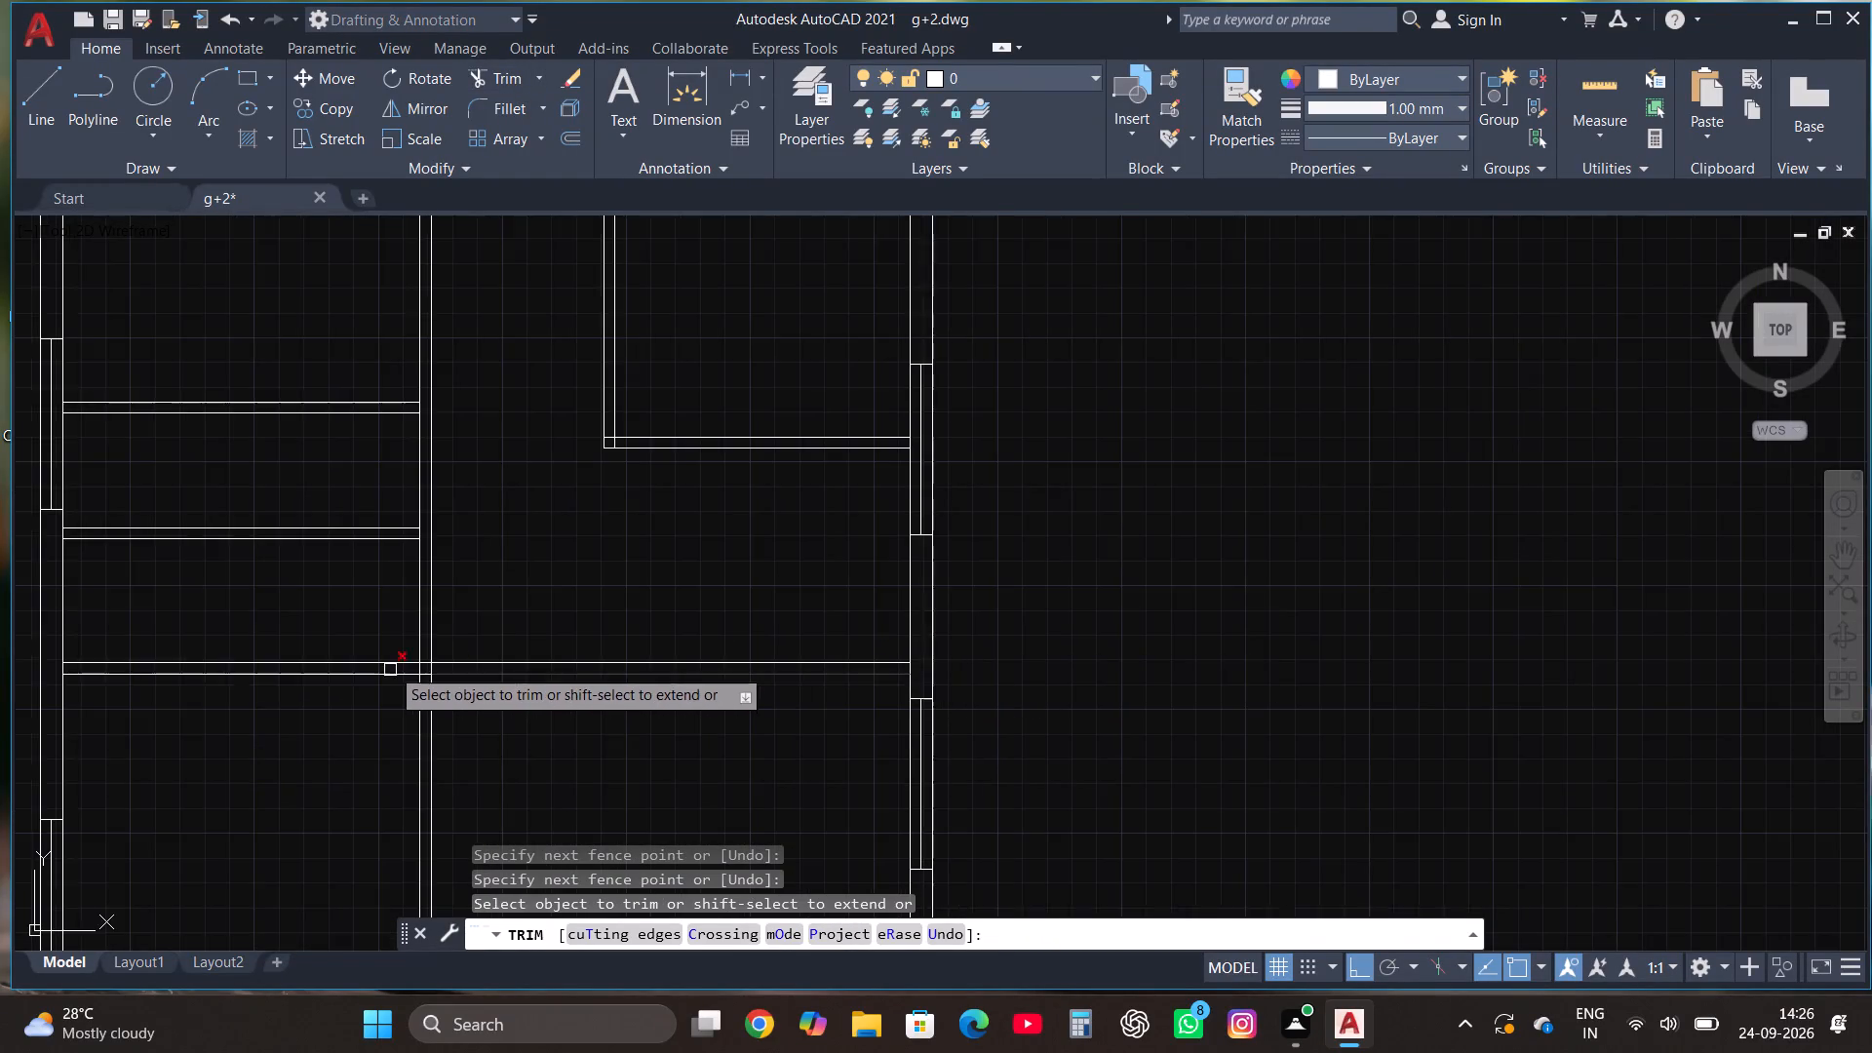
scroll(393, 661, "up", 2)
left_click(441, 689)
left_click(544, 681)
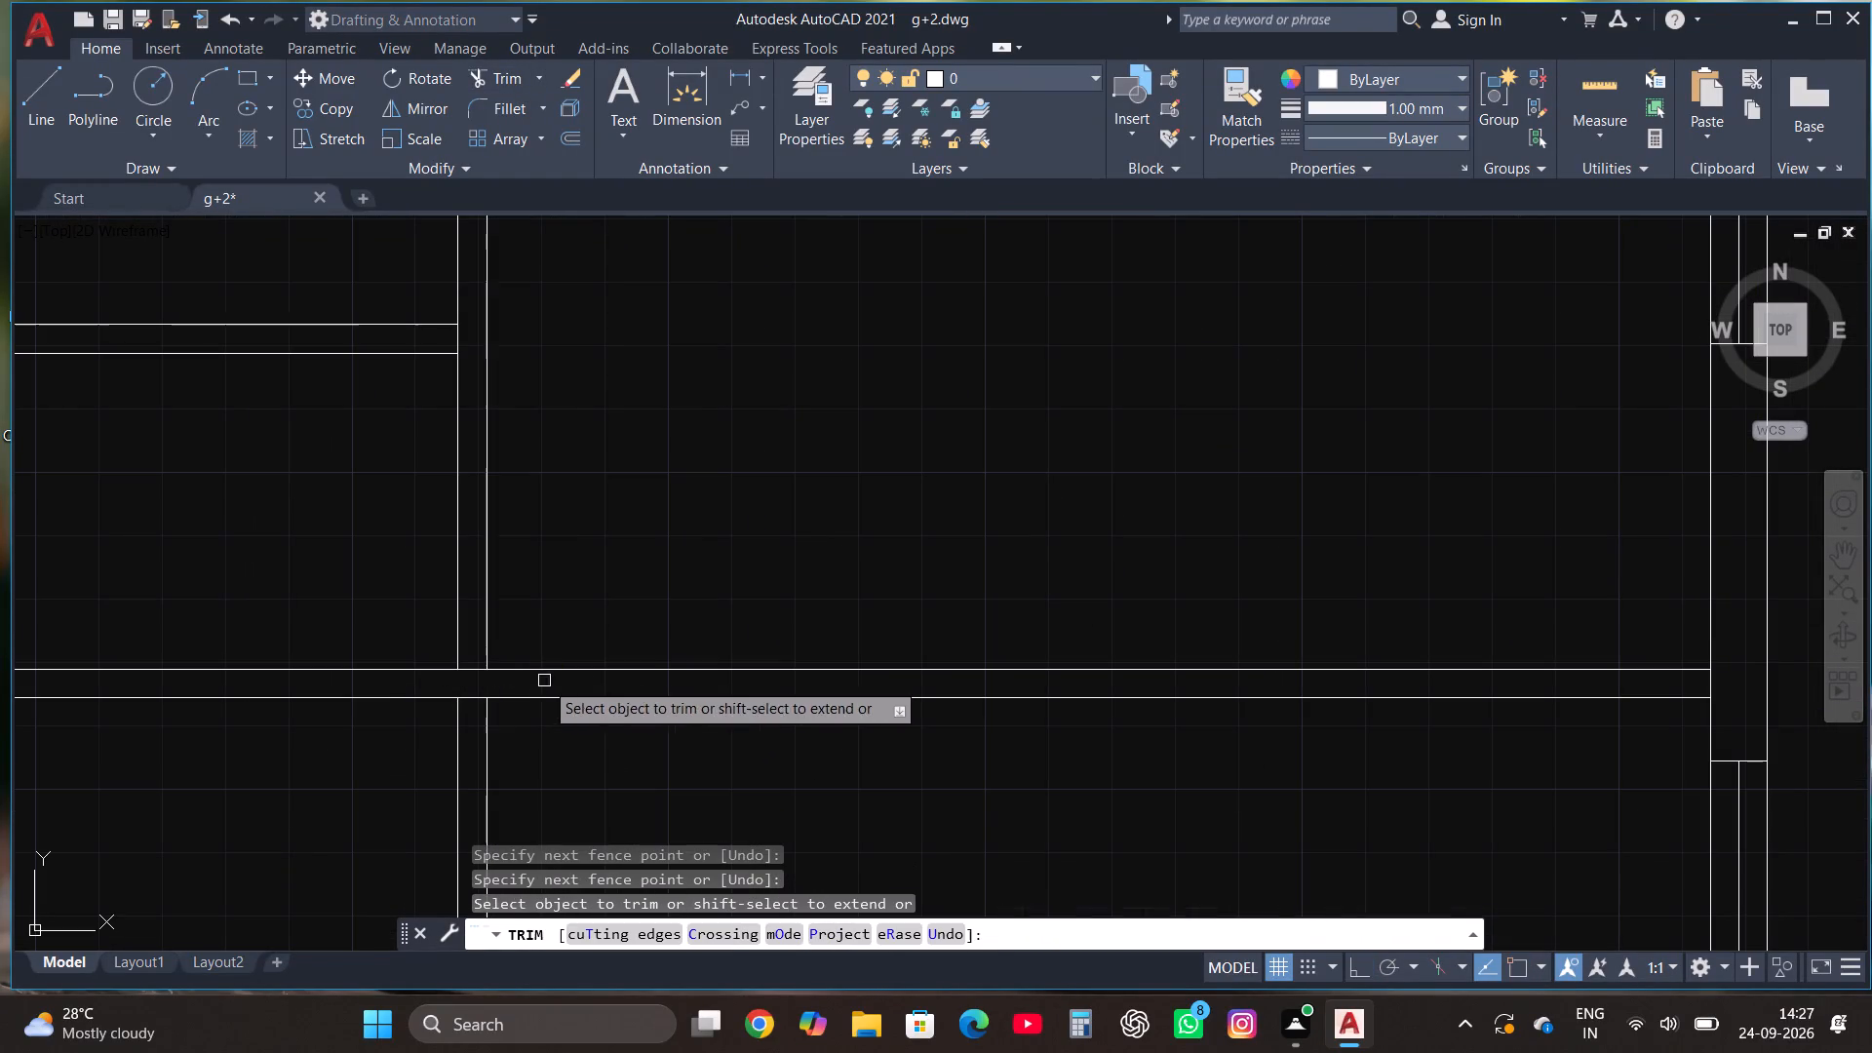
left_click(474, 727)
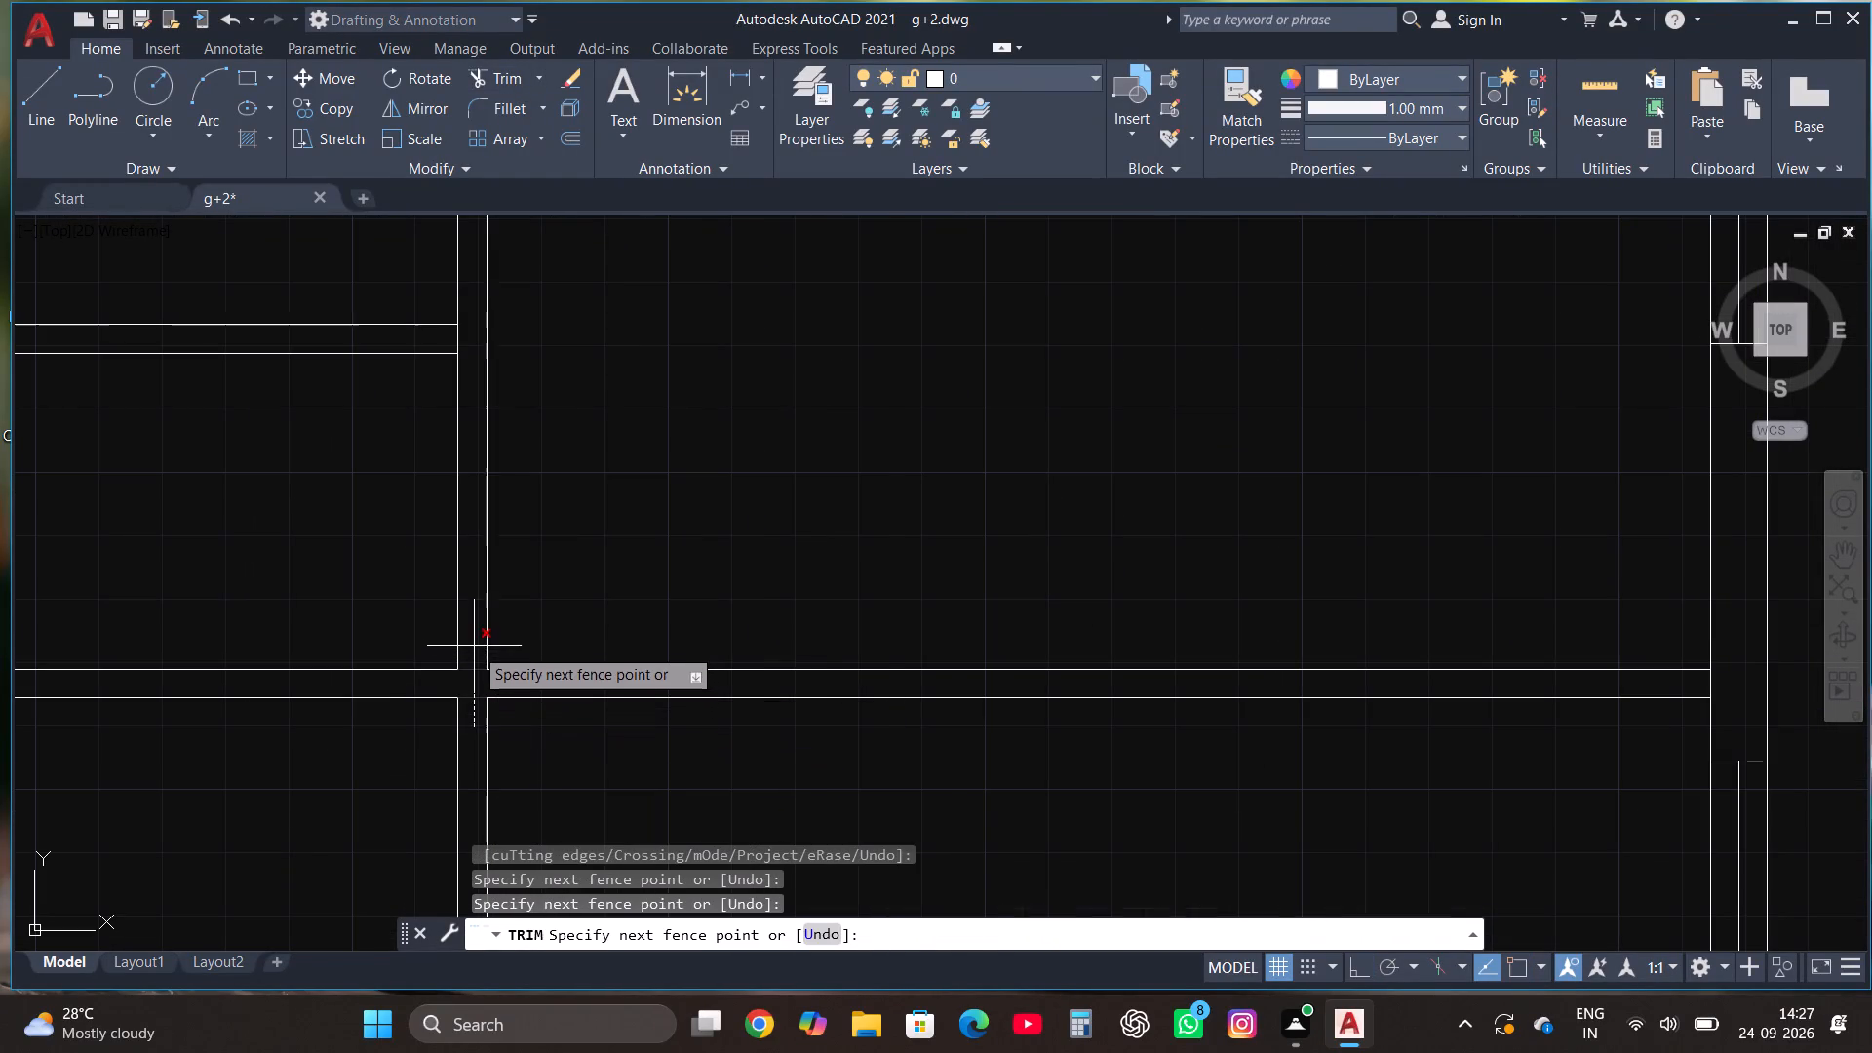
left_click(474, 641)
scroll(970, 585, "down", 2)
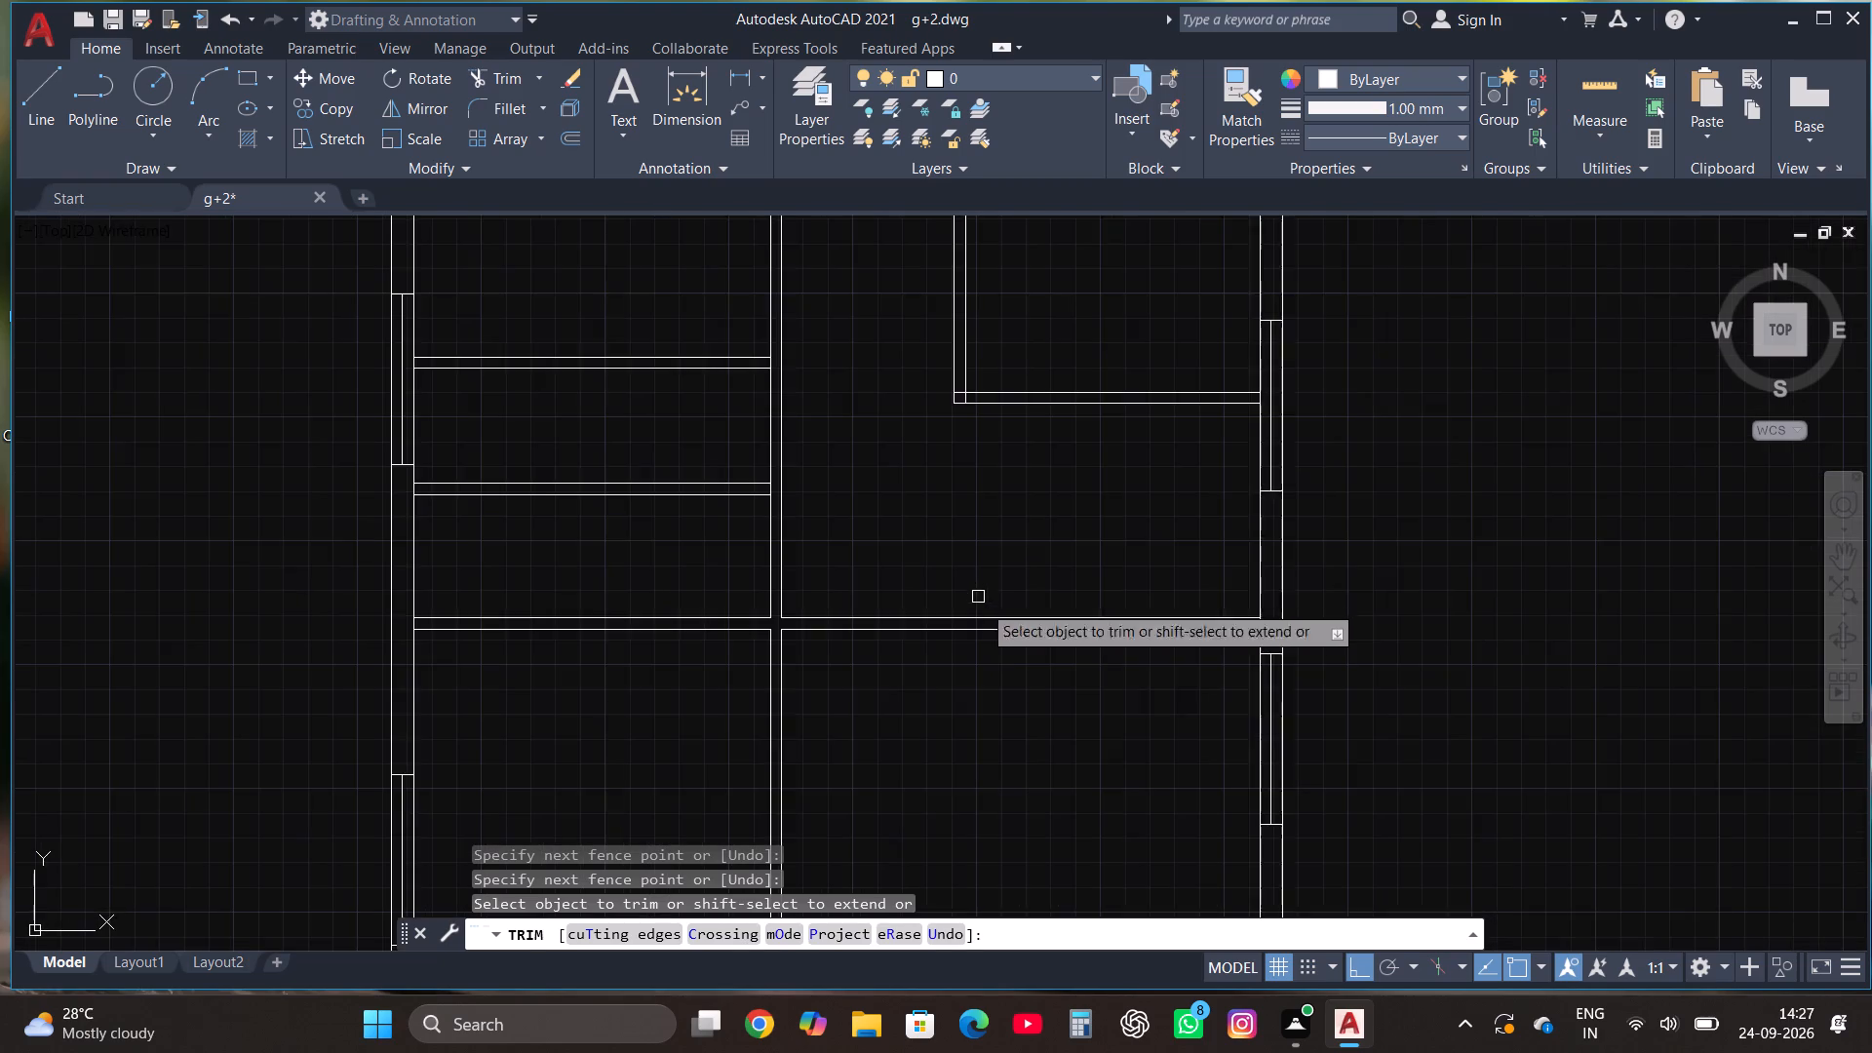
scroll(1010, 696, "down", 2)
key("Escape")
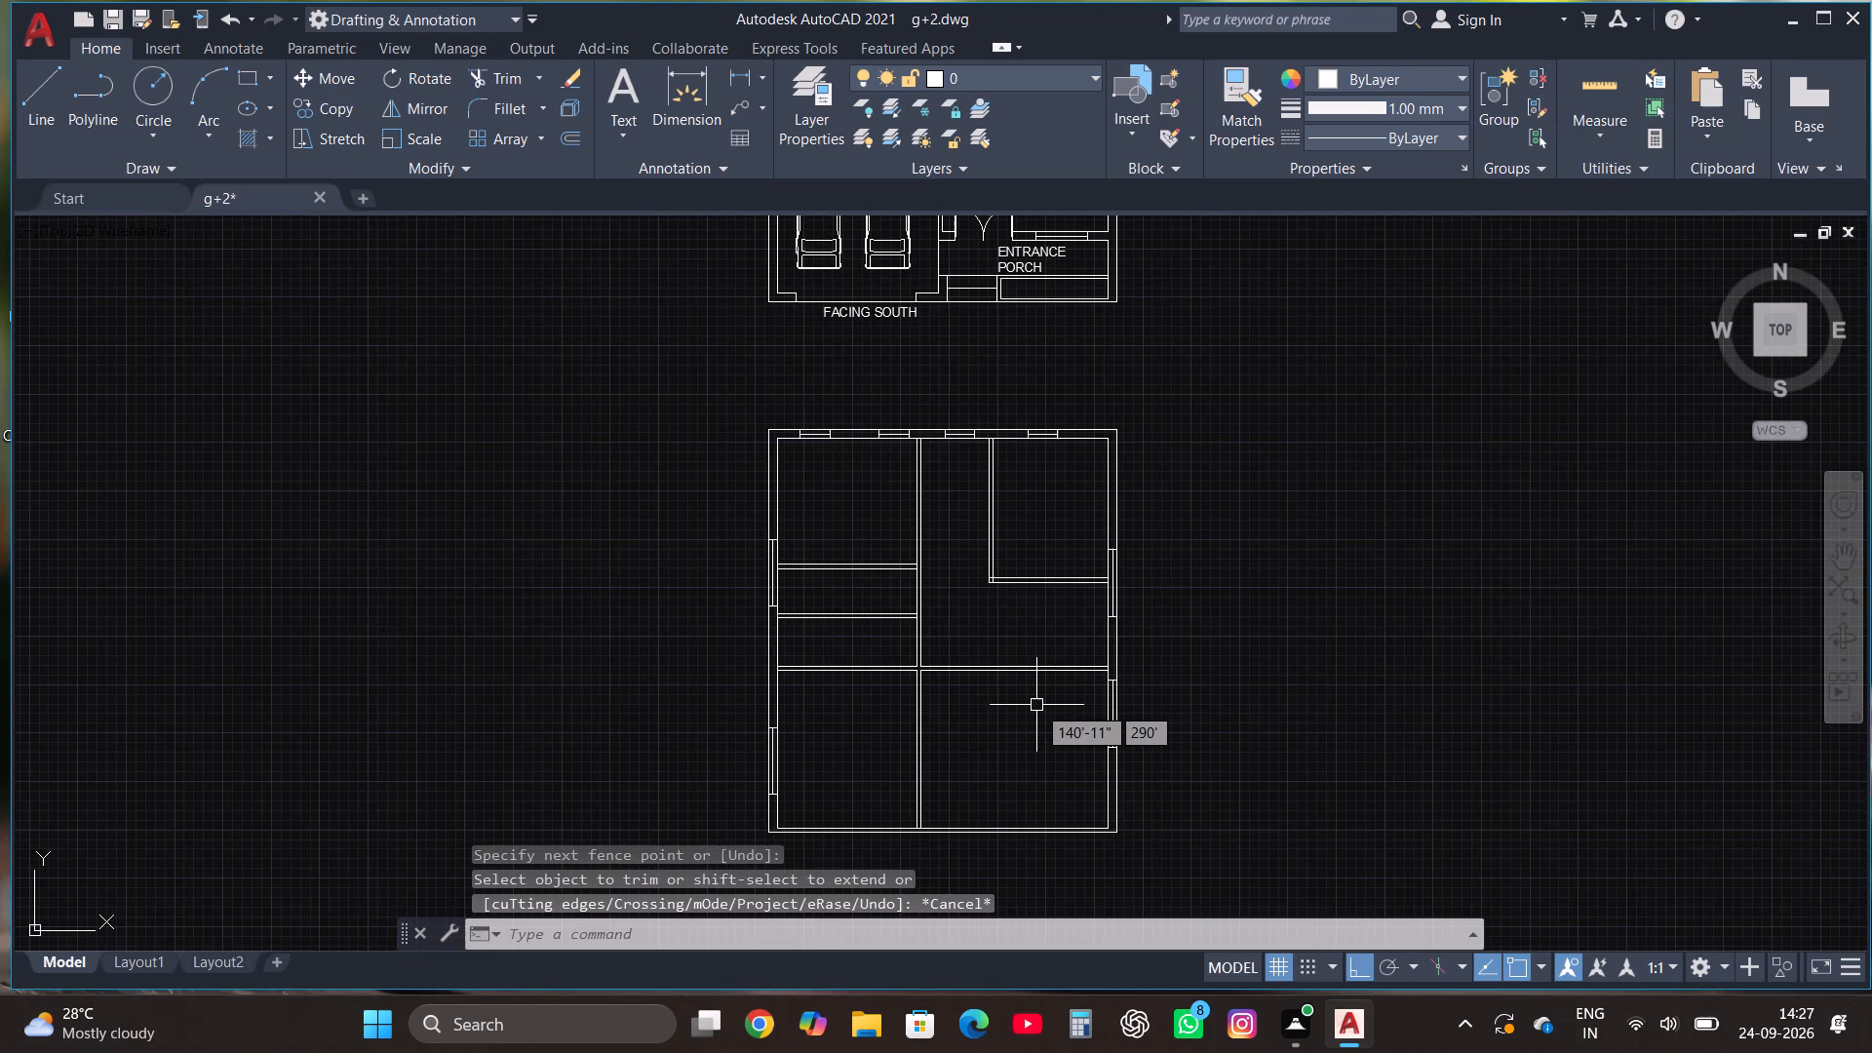
Cap the new east-side partition with a vertical line aligned with the short partition's west face, trimmed to the partition's thickness.
scroll(1036, 705, "down", 1)
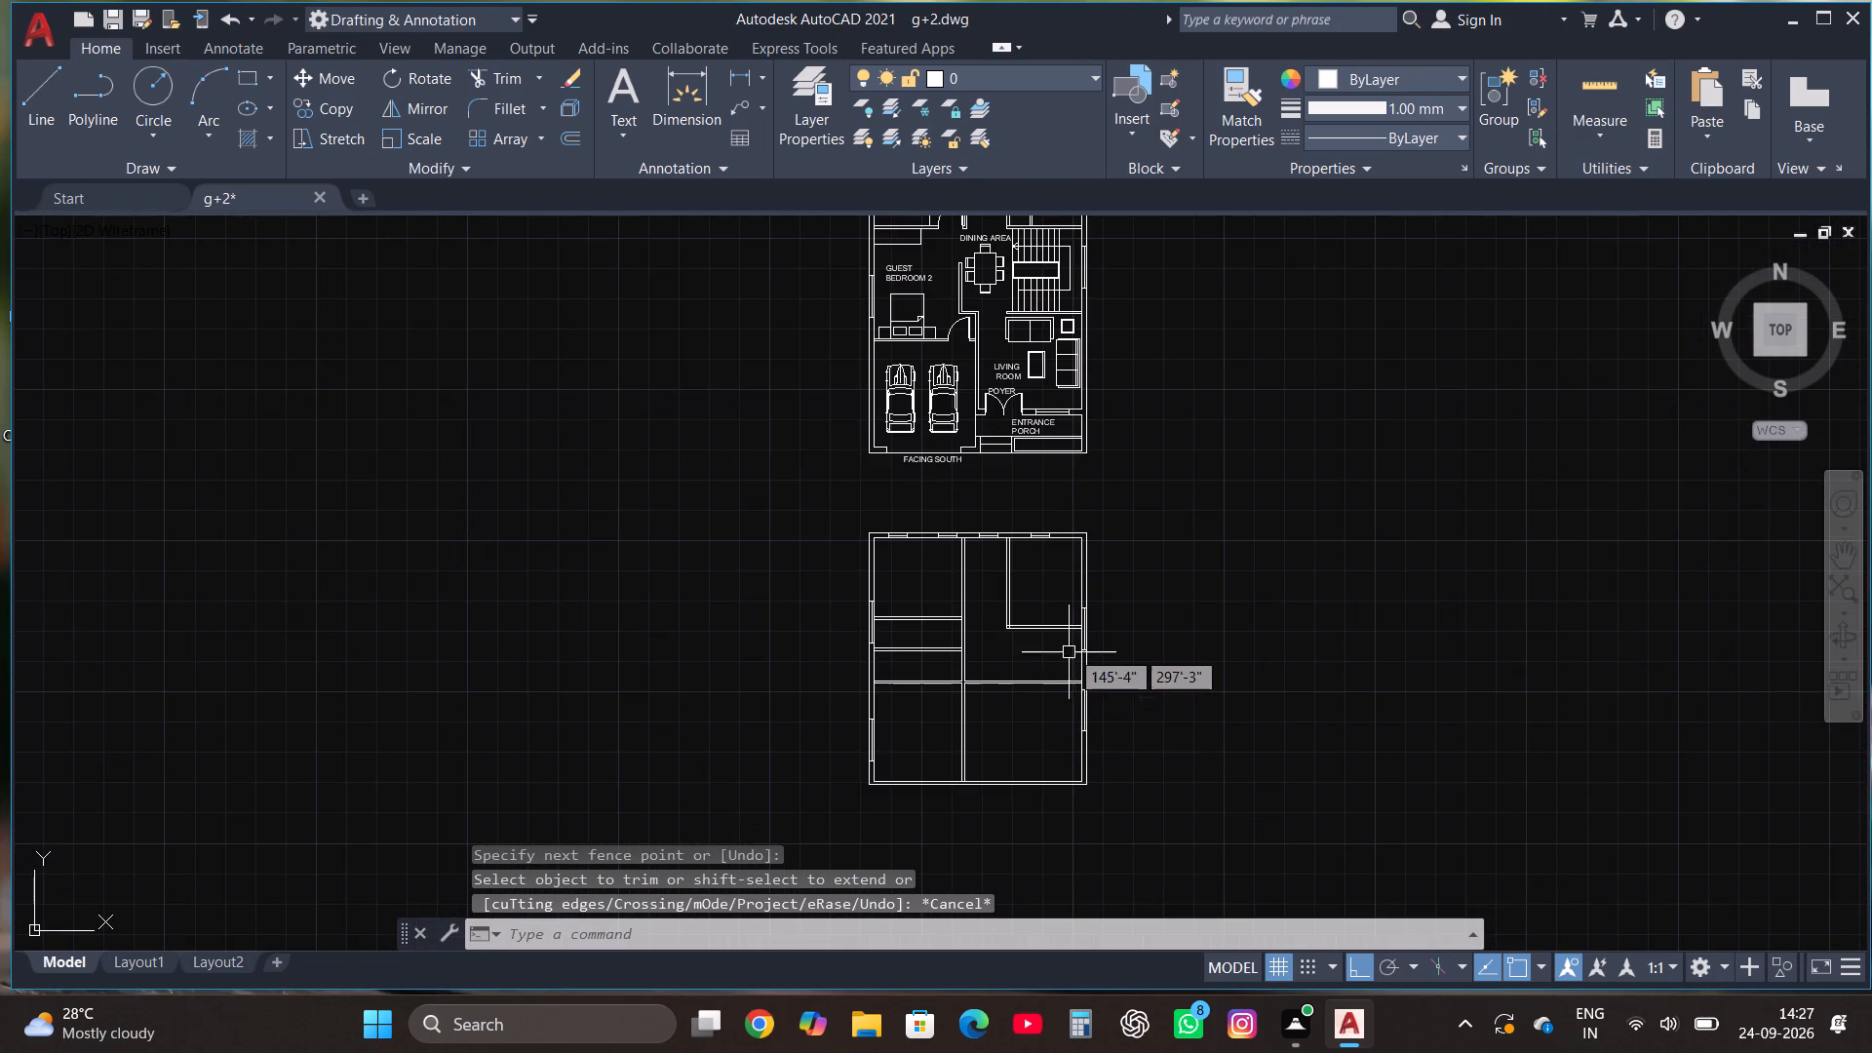
scroll(1093, 688, "up", 2)
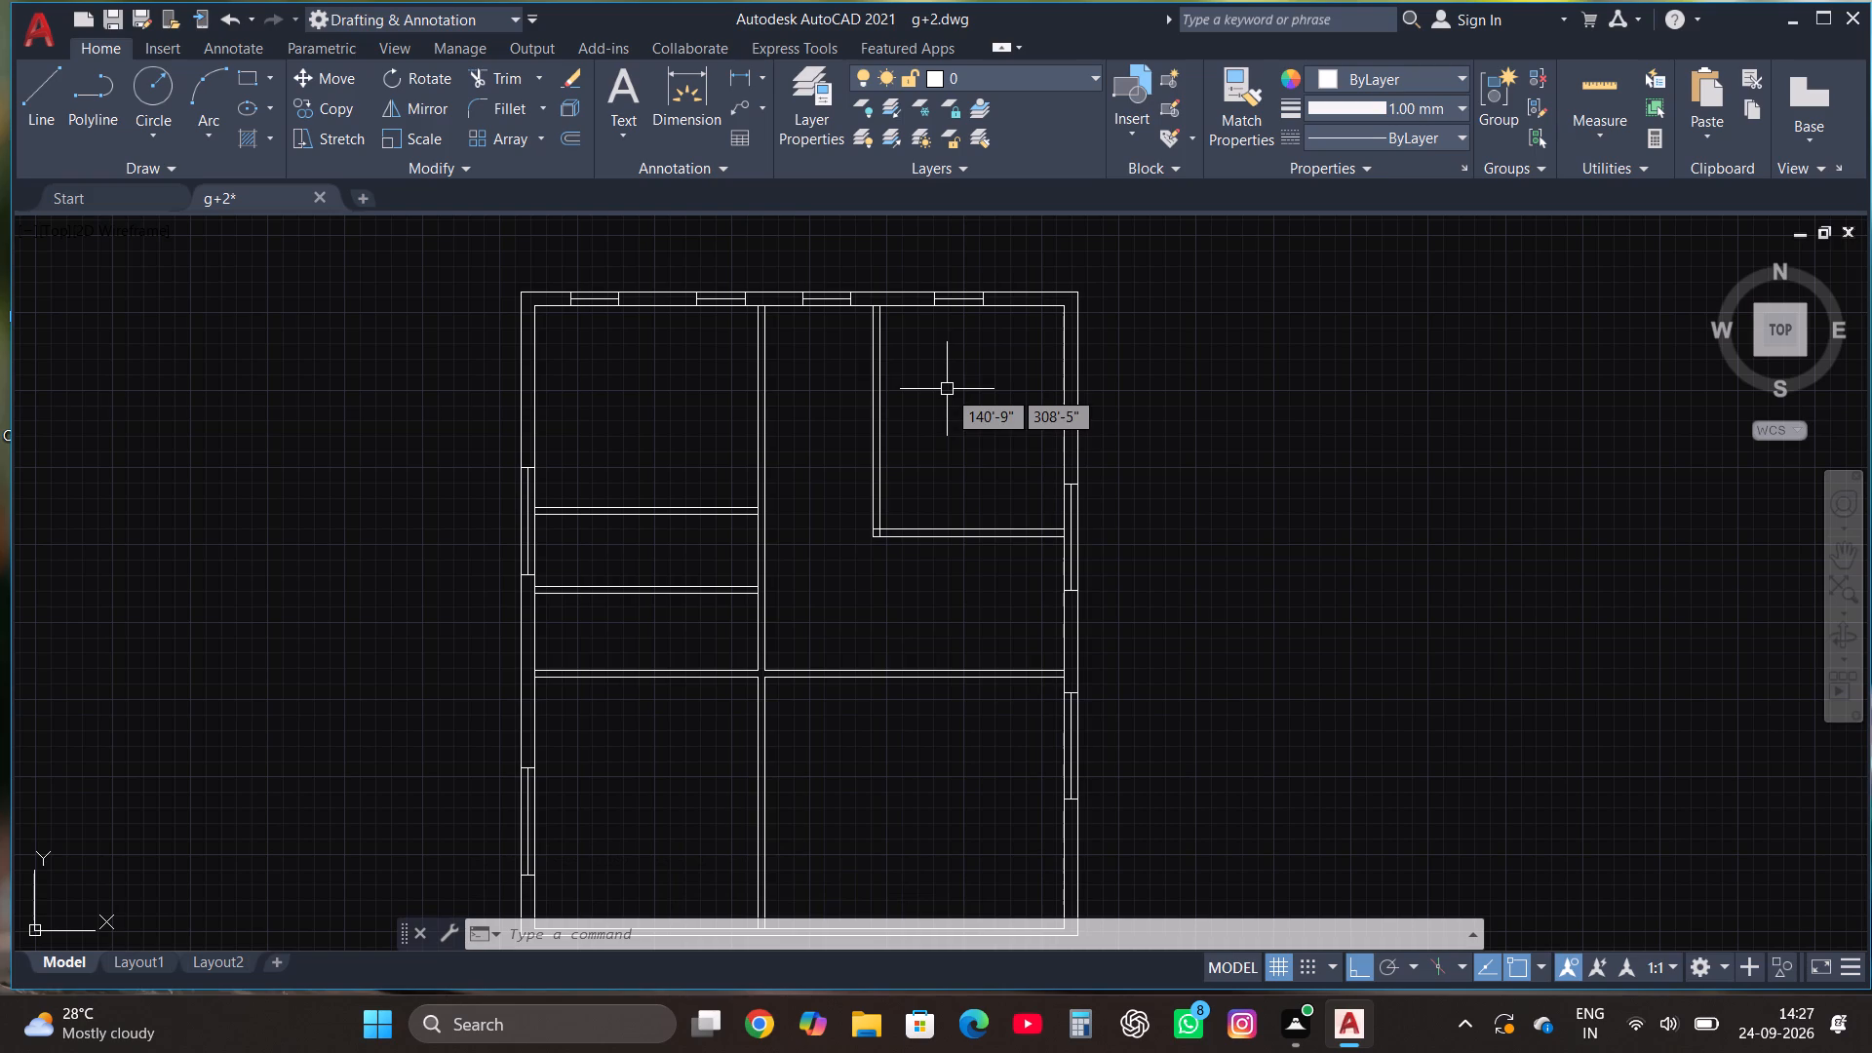
left_click(54, 88)
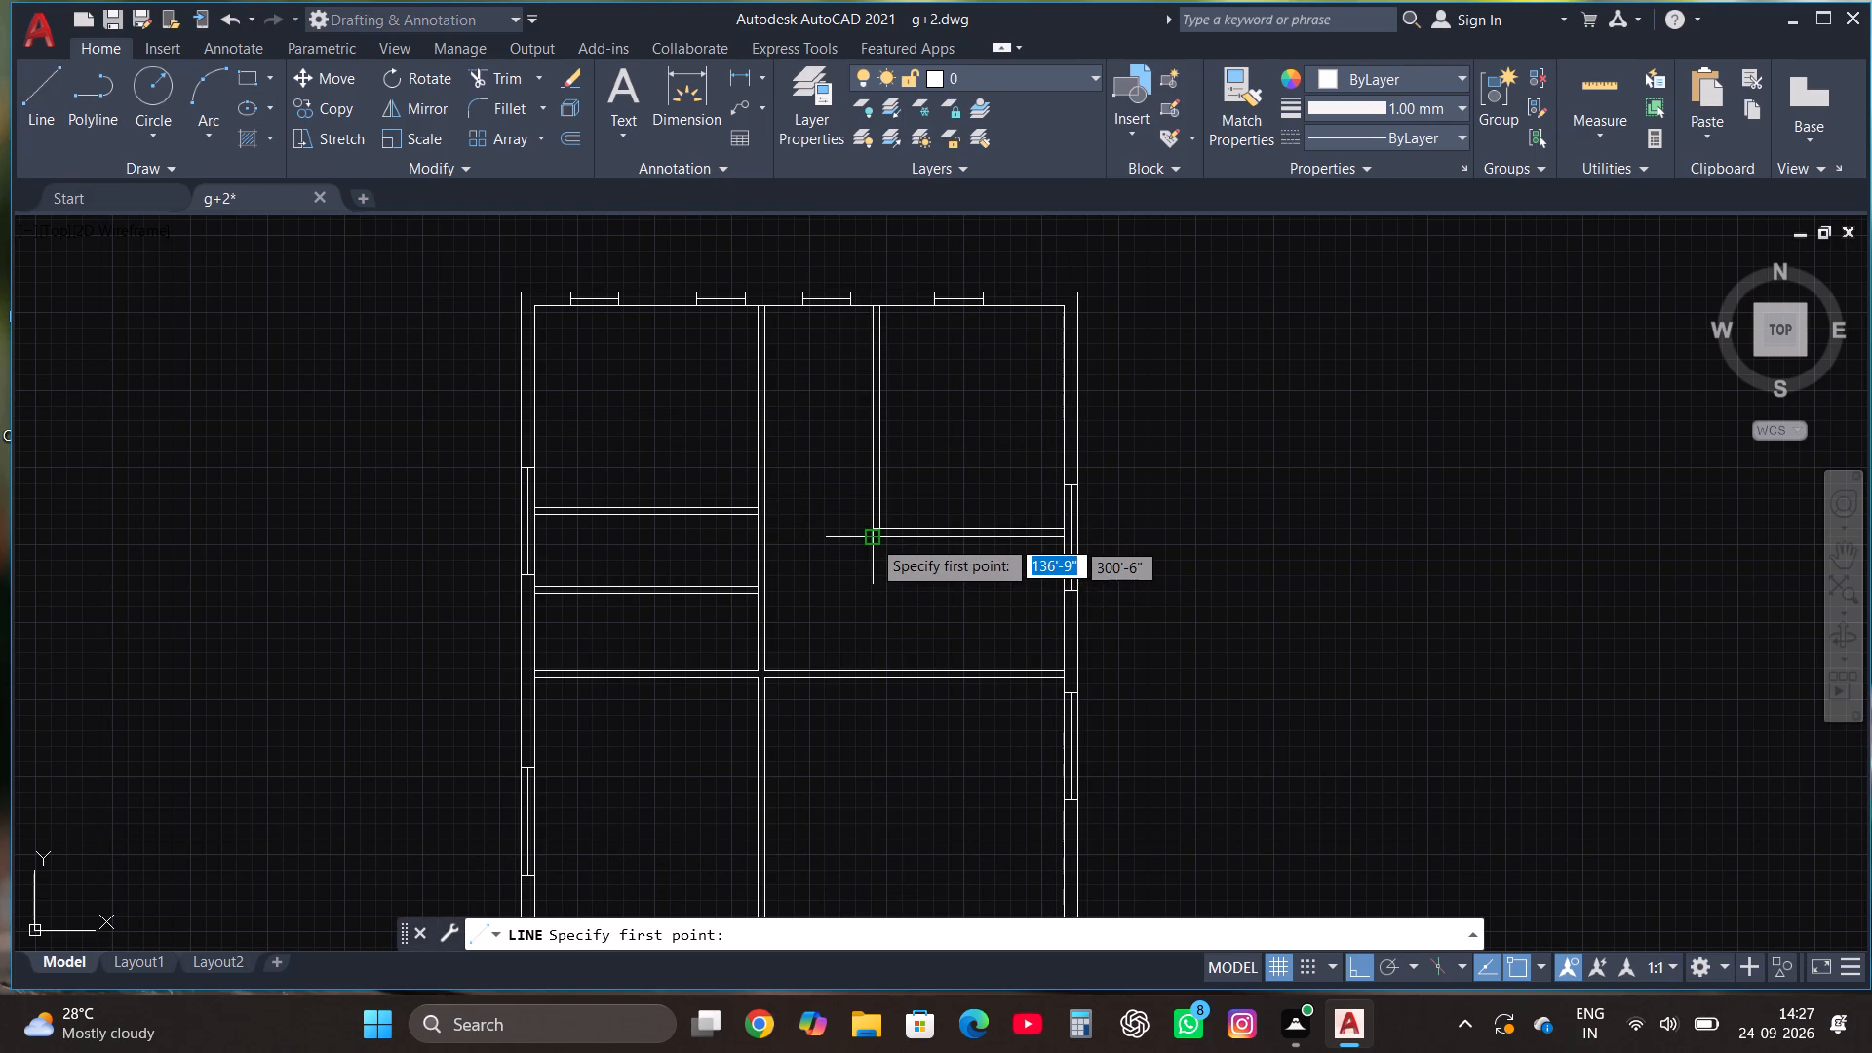
left_click(870, 633)
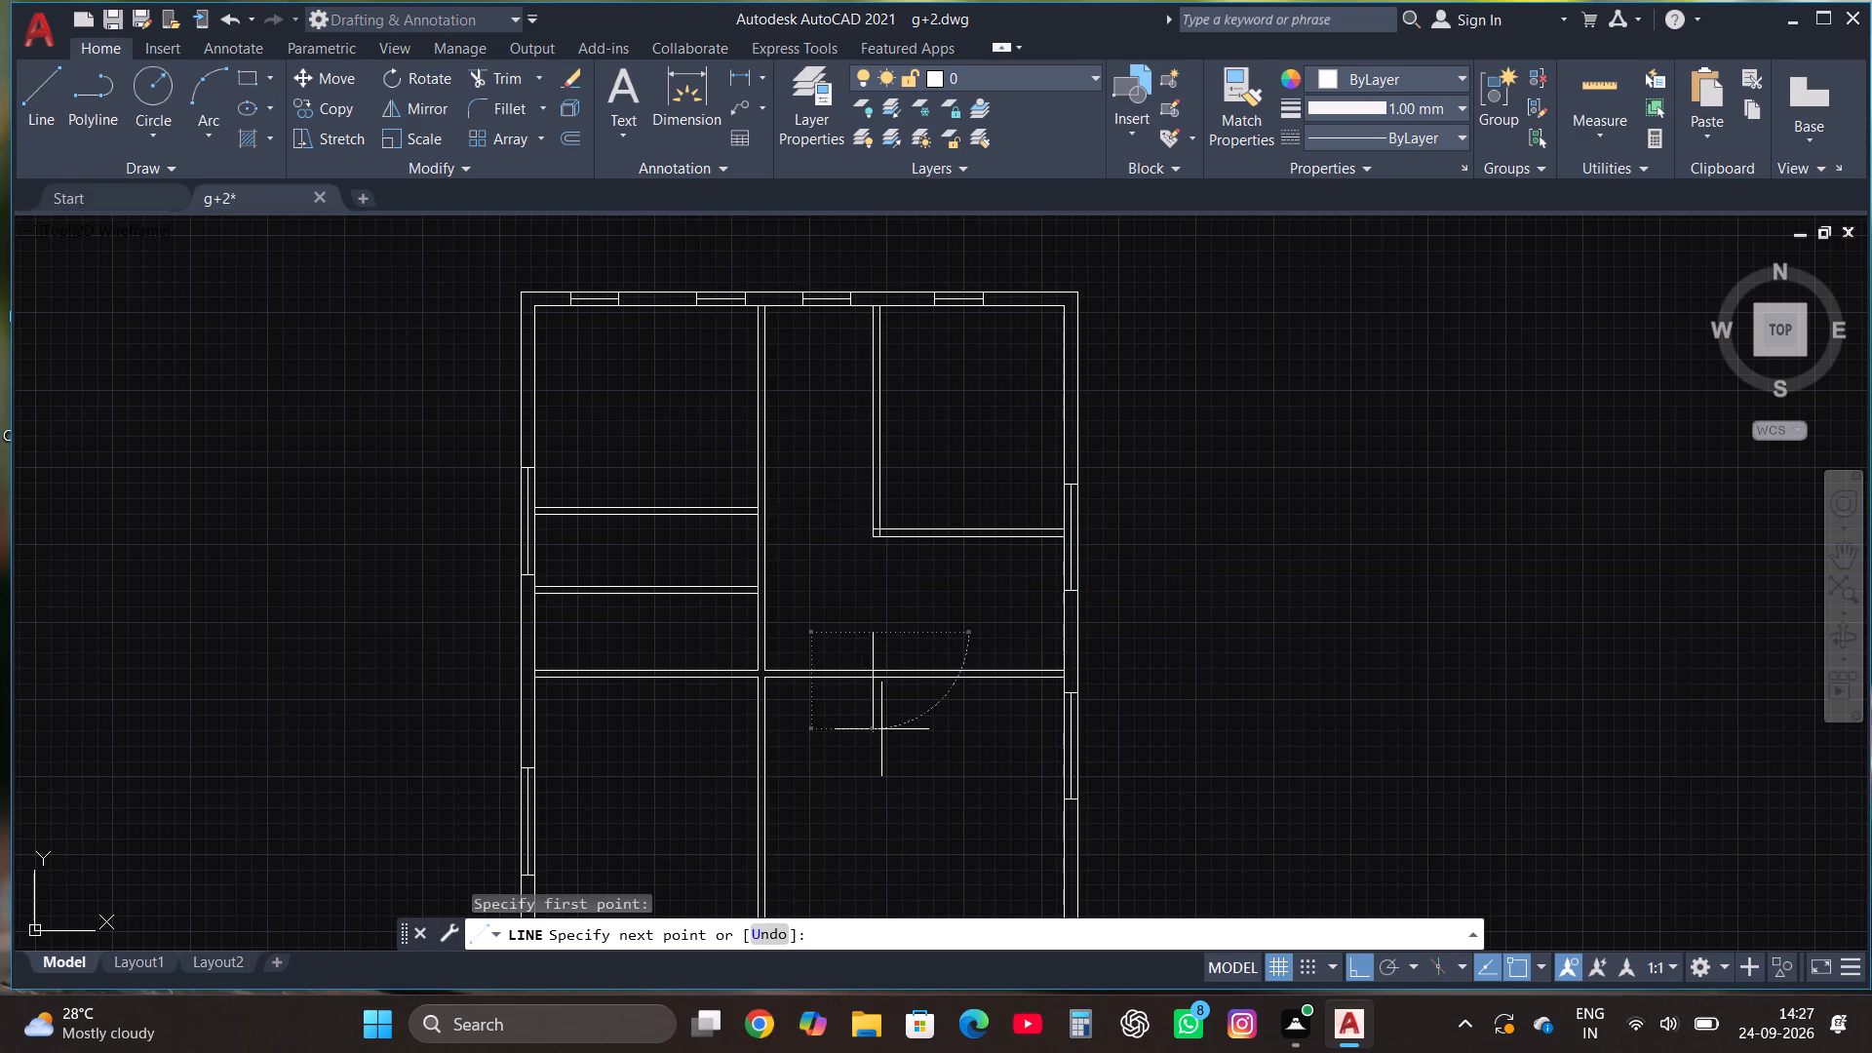
left_click(881, 729)
scroll(941, 664, "up", 2)
key("Escape")
left_click(501, 70)
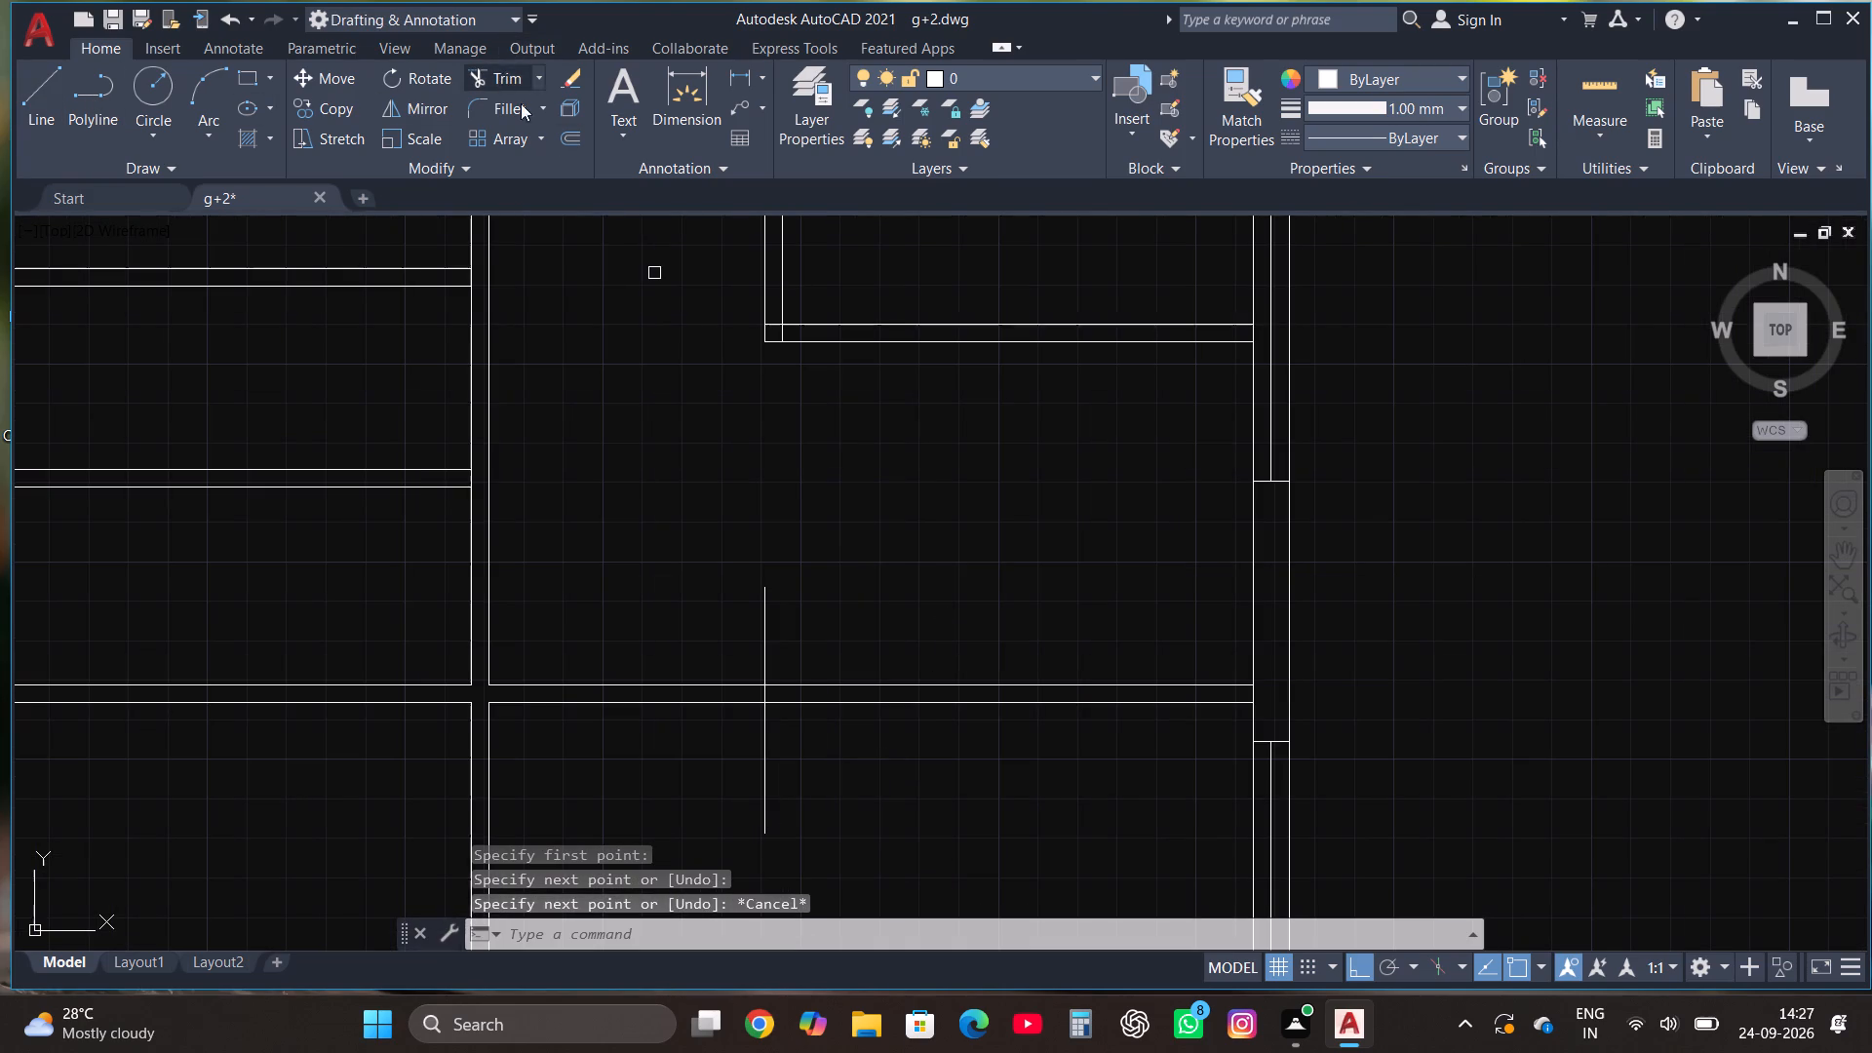
left_click(770, 612)
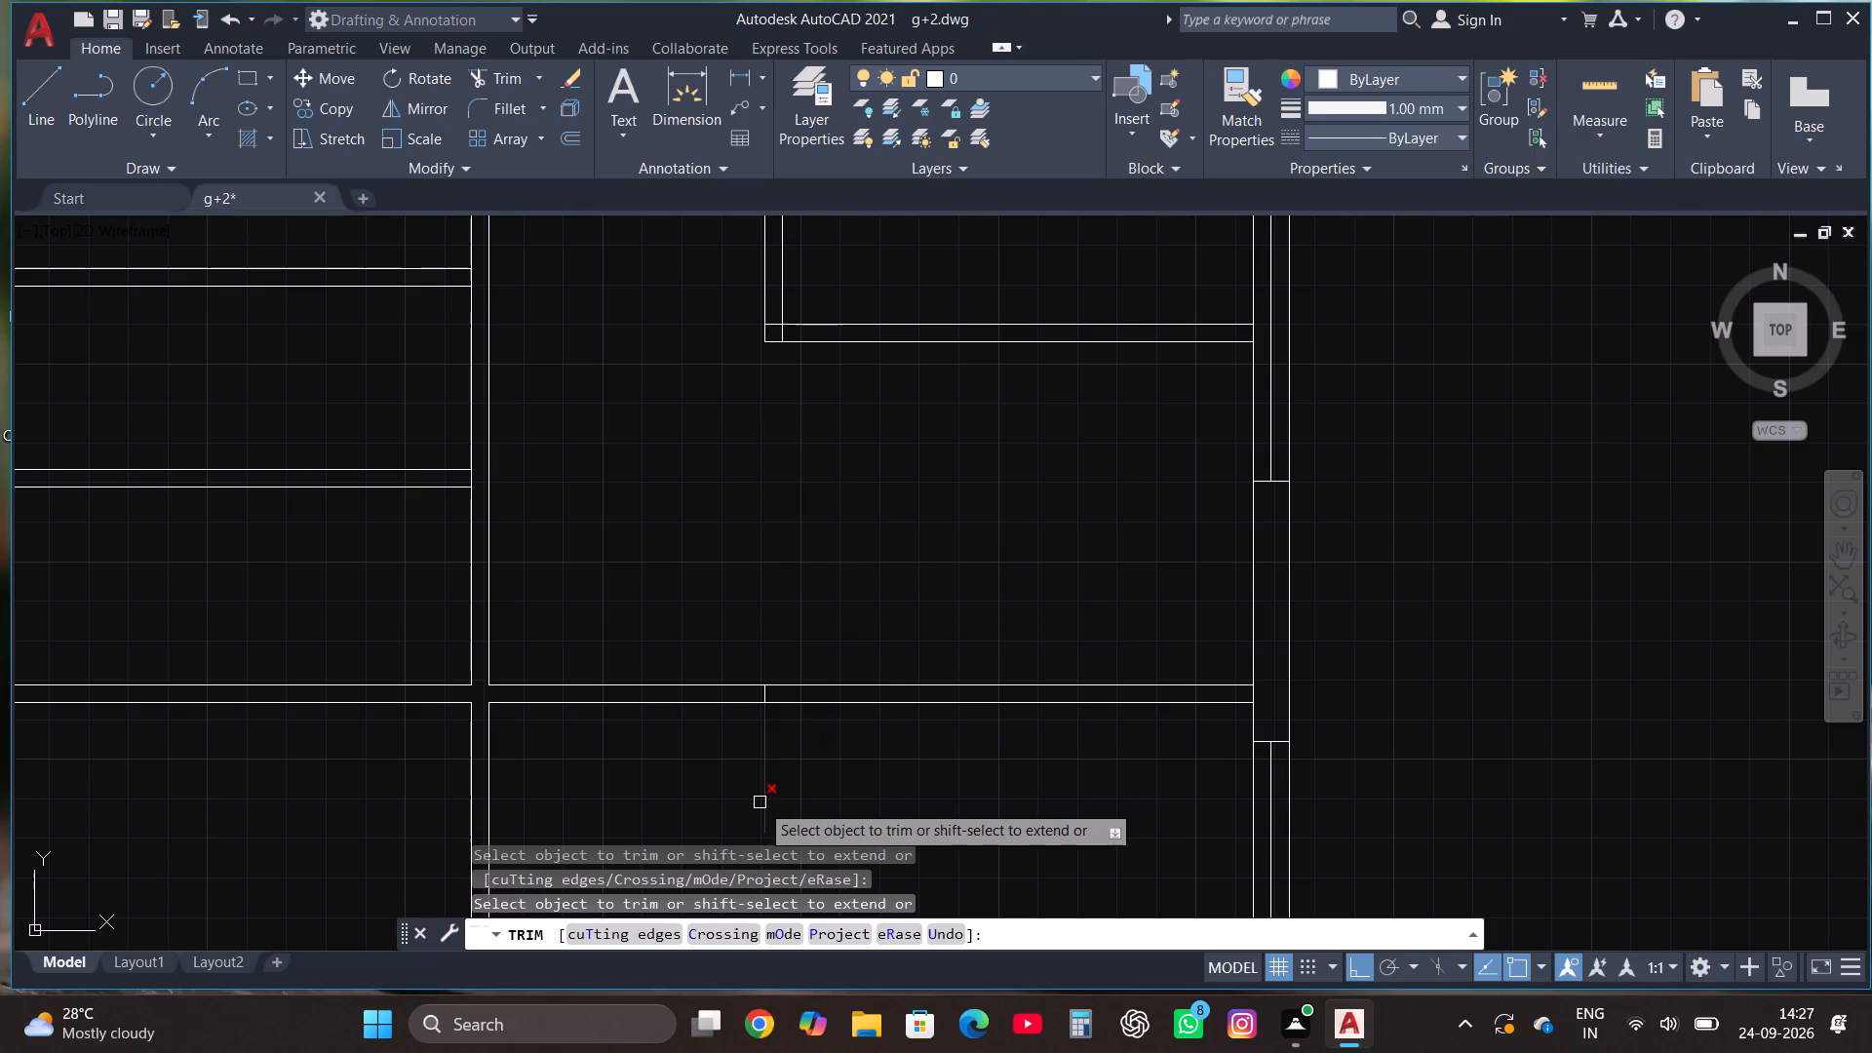
left_click(761, 796)
Trim away both lines of the east-side partition between the new end cap and the central vertical partition.
left_click_drag(631, 767, 631, 766)
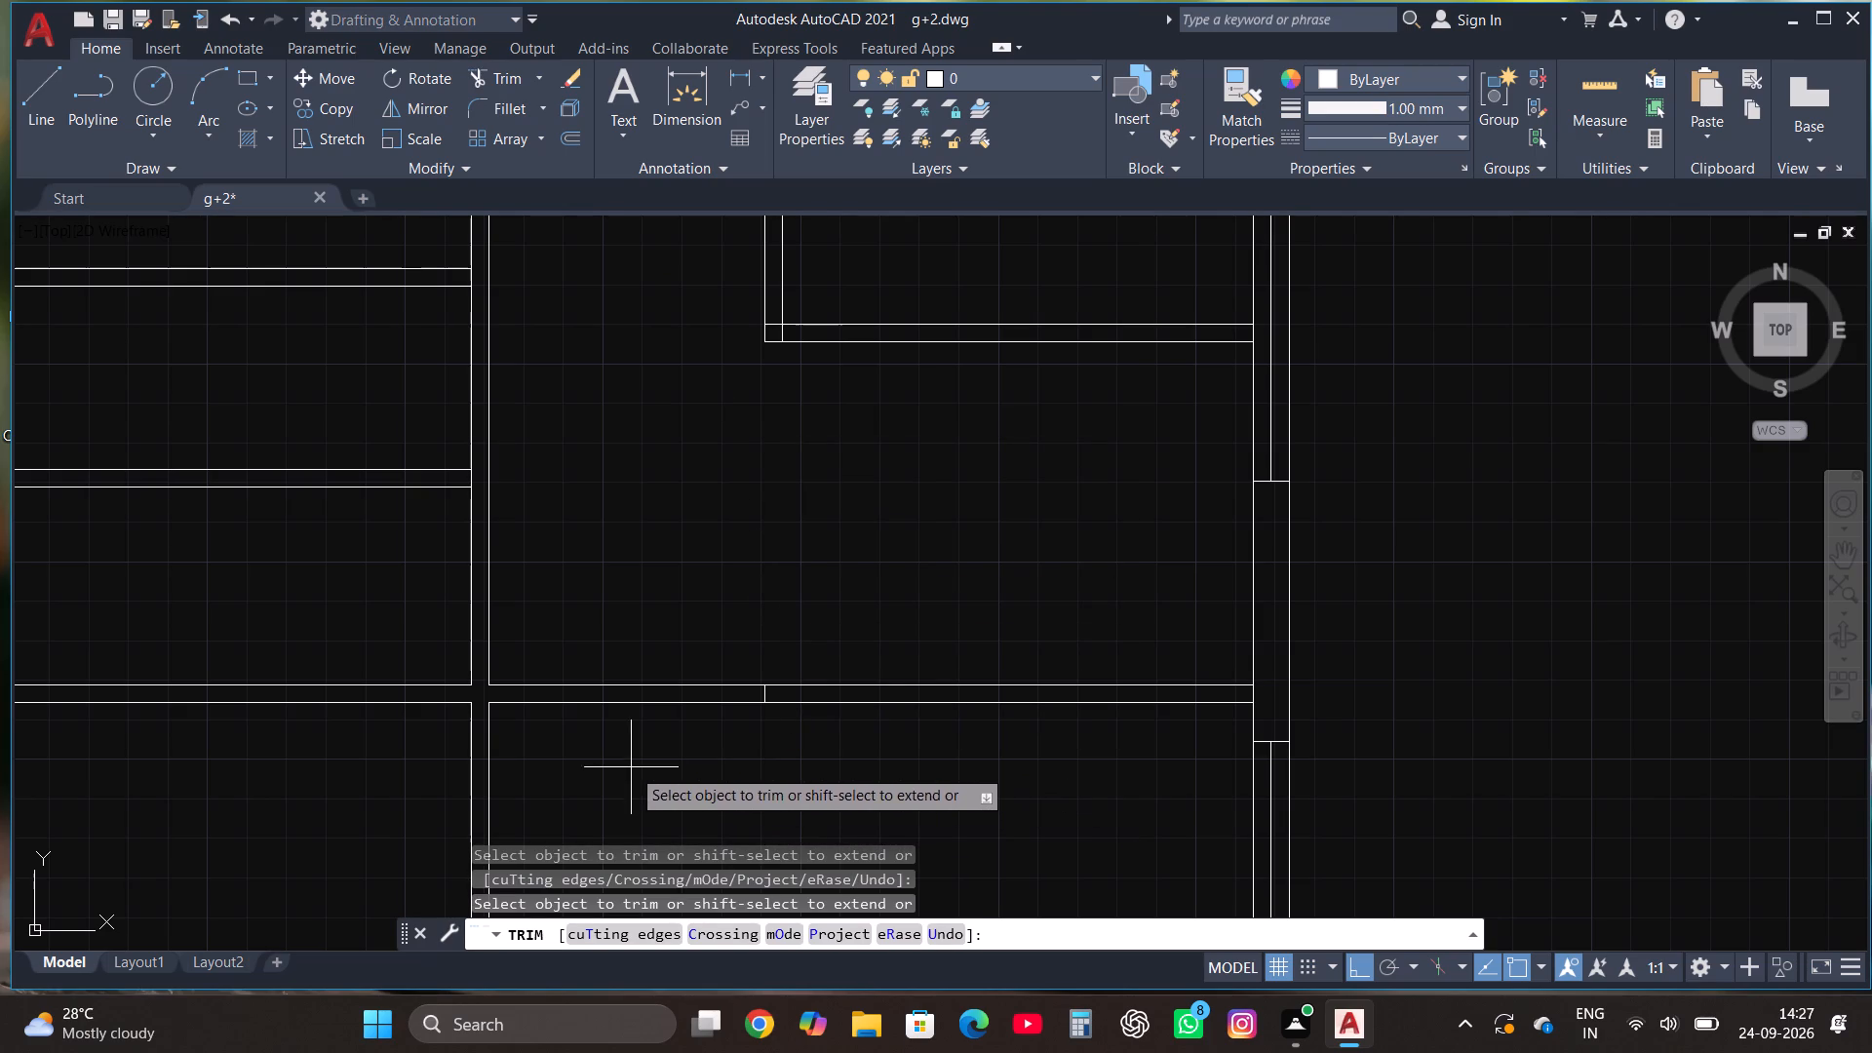
left_click_drag(631, 766, 631, 759)
left_click(642, 475)
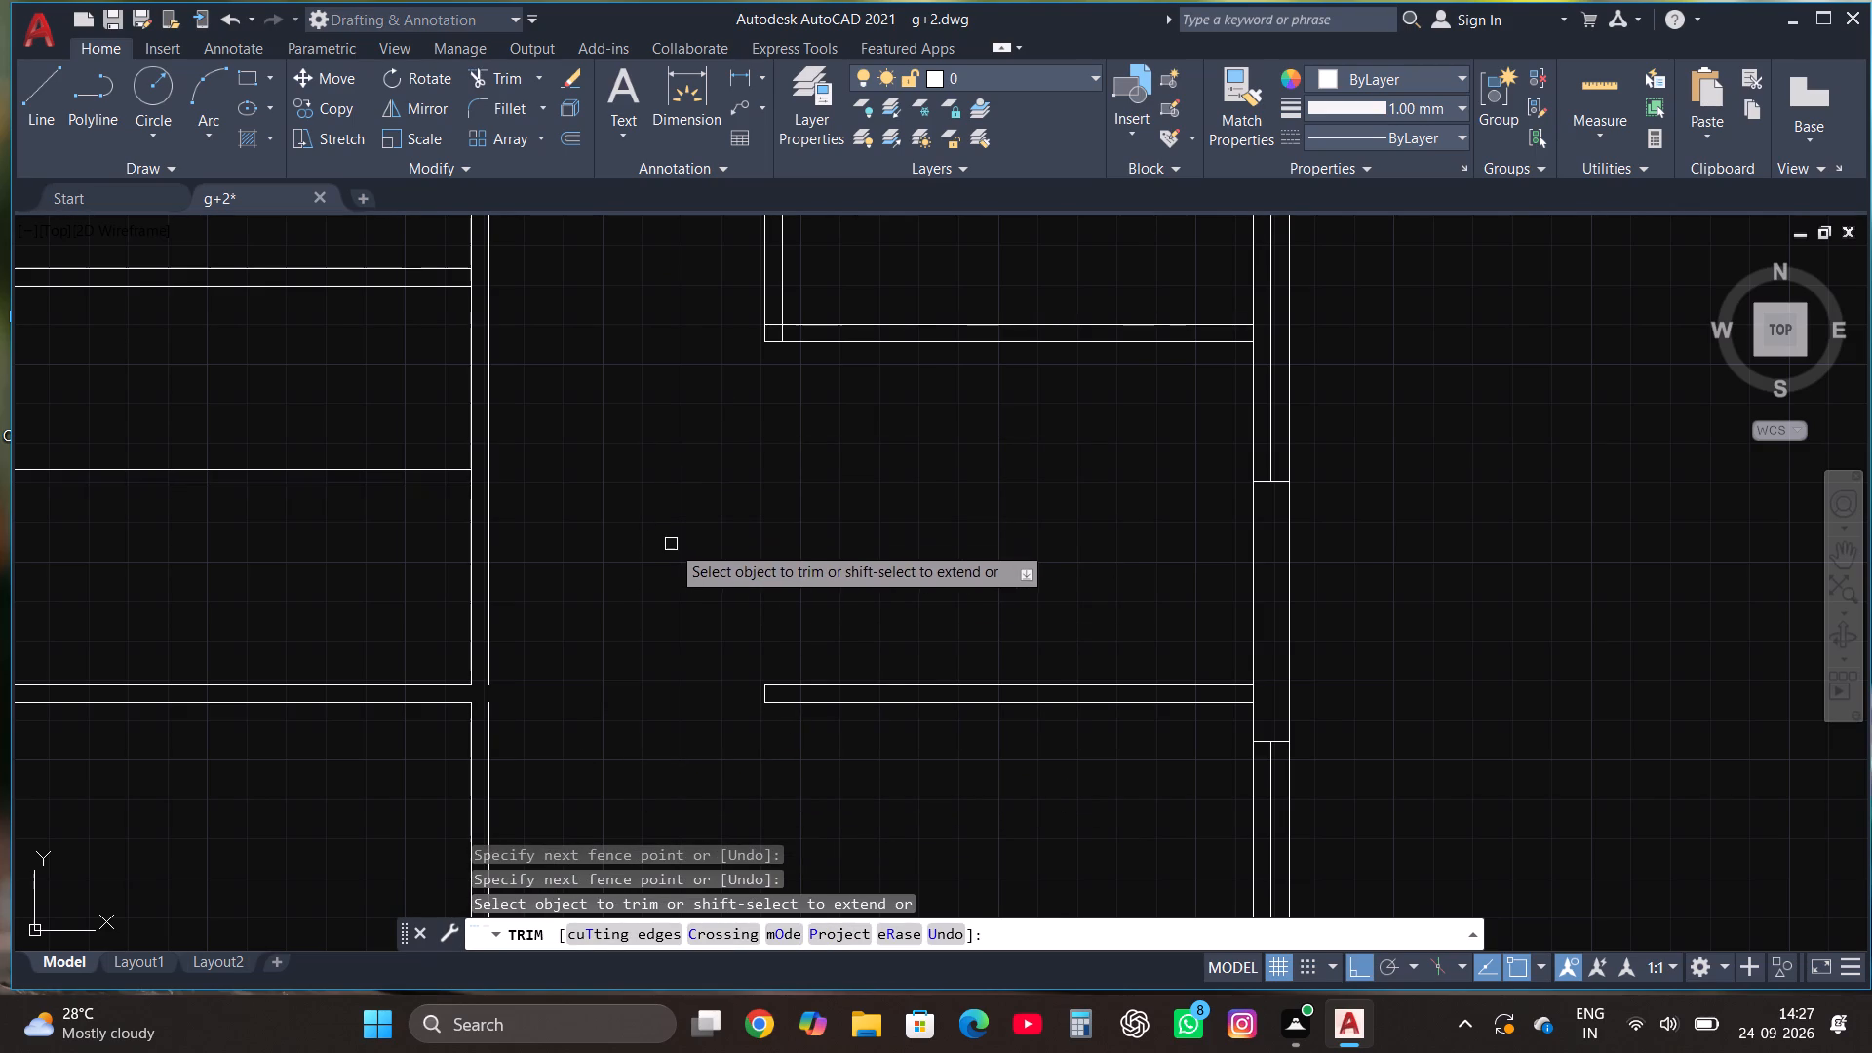
scroll(675, 558, "down", 2)
key("Escape")
Draw lines closing the gap in the central partition's east face, then running west across its thickness at the west-side partition's north face.
scroll(639, 625, "up", 1)
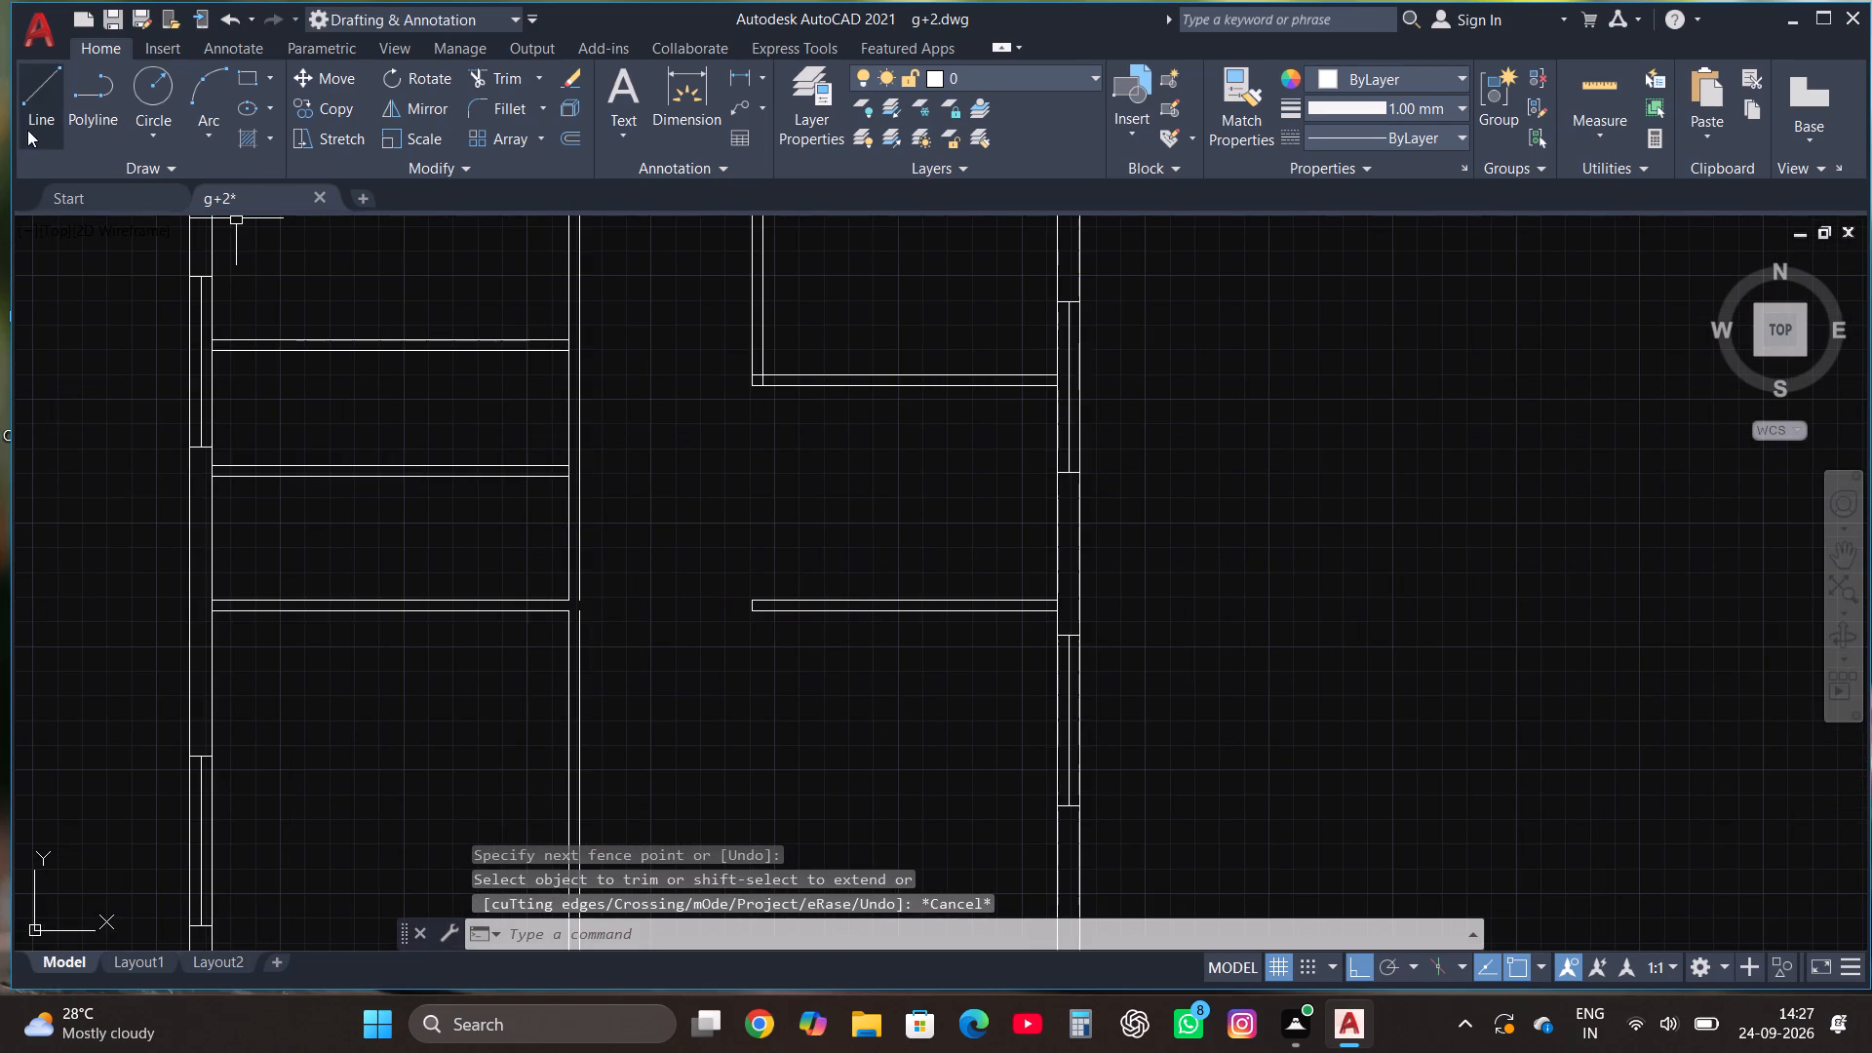
left_click(32, 95)
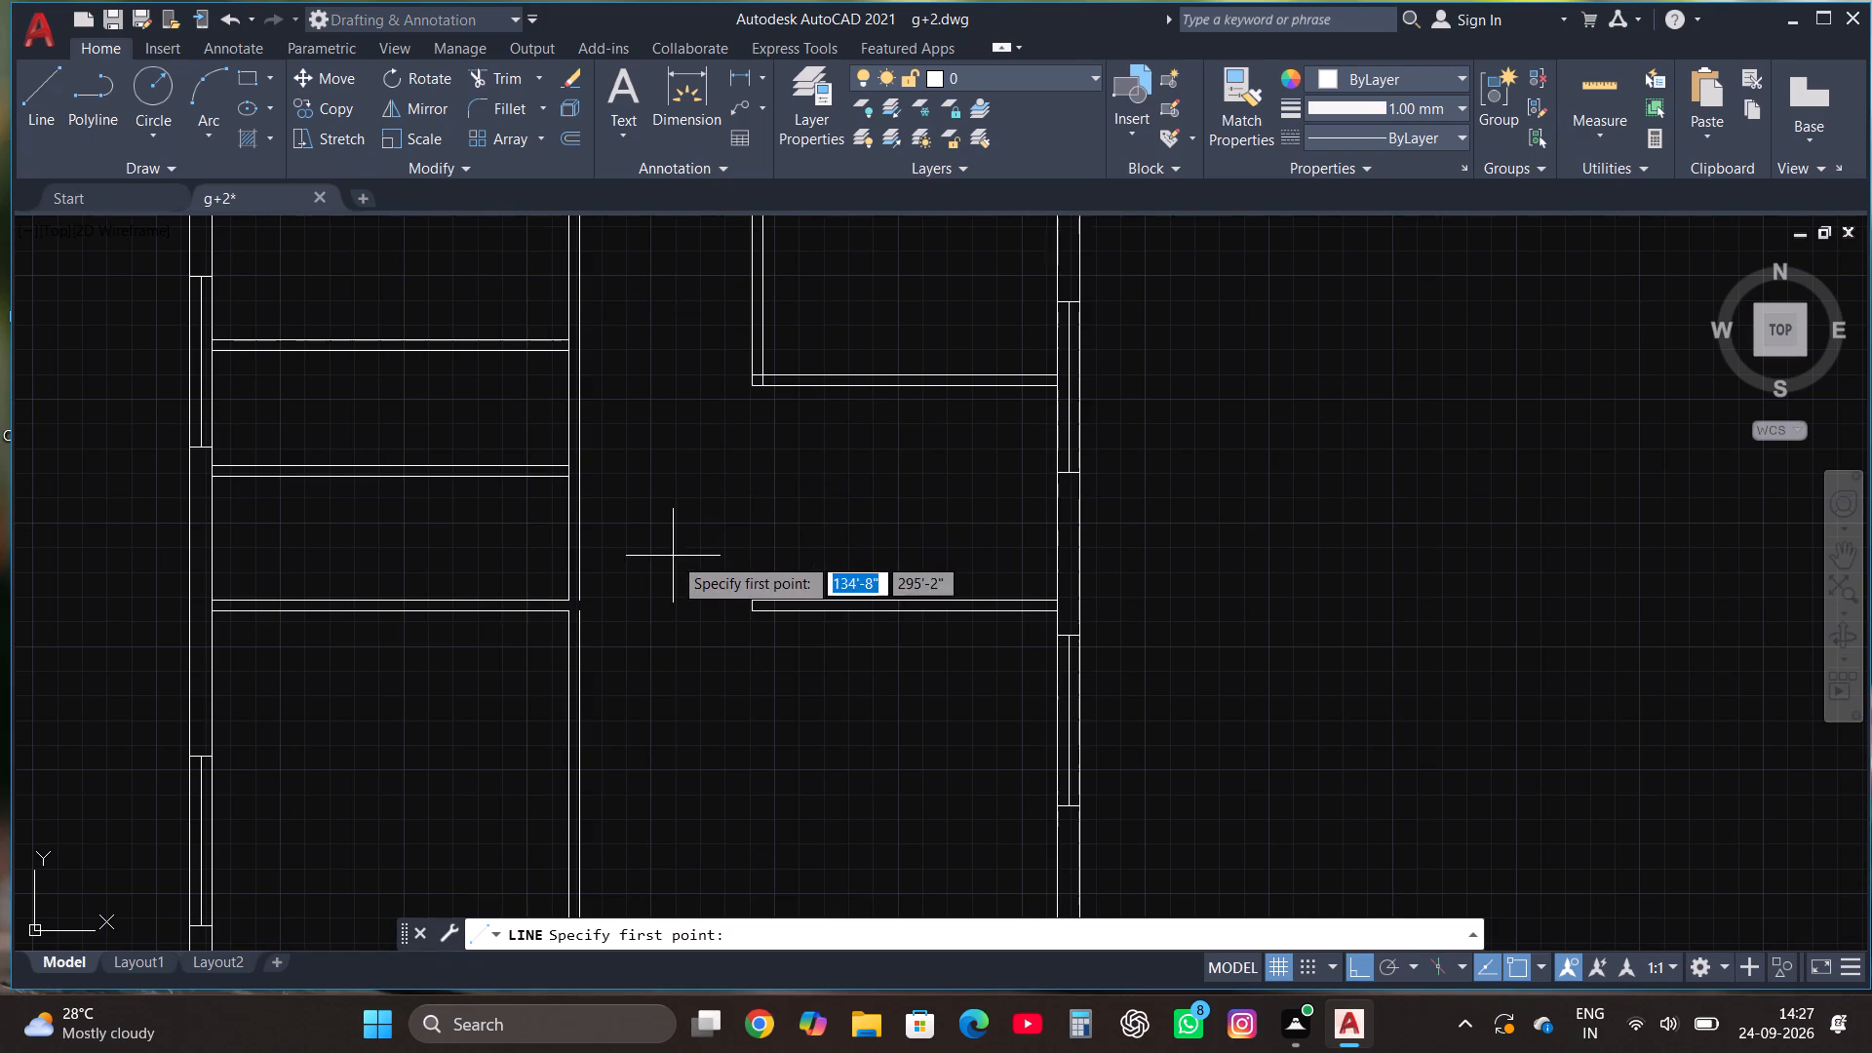
scroll(613, 585, "up", 1)
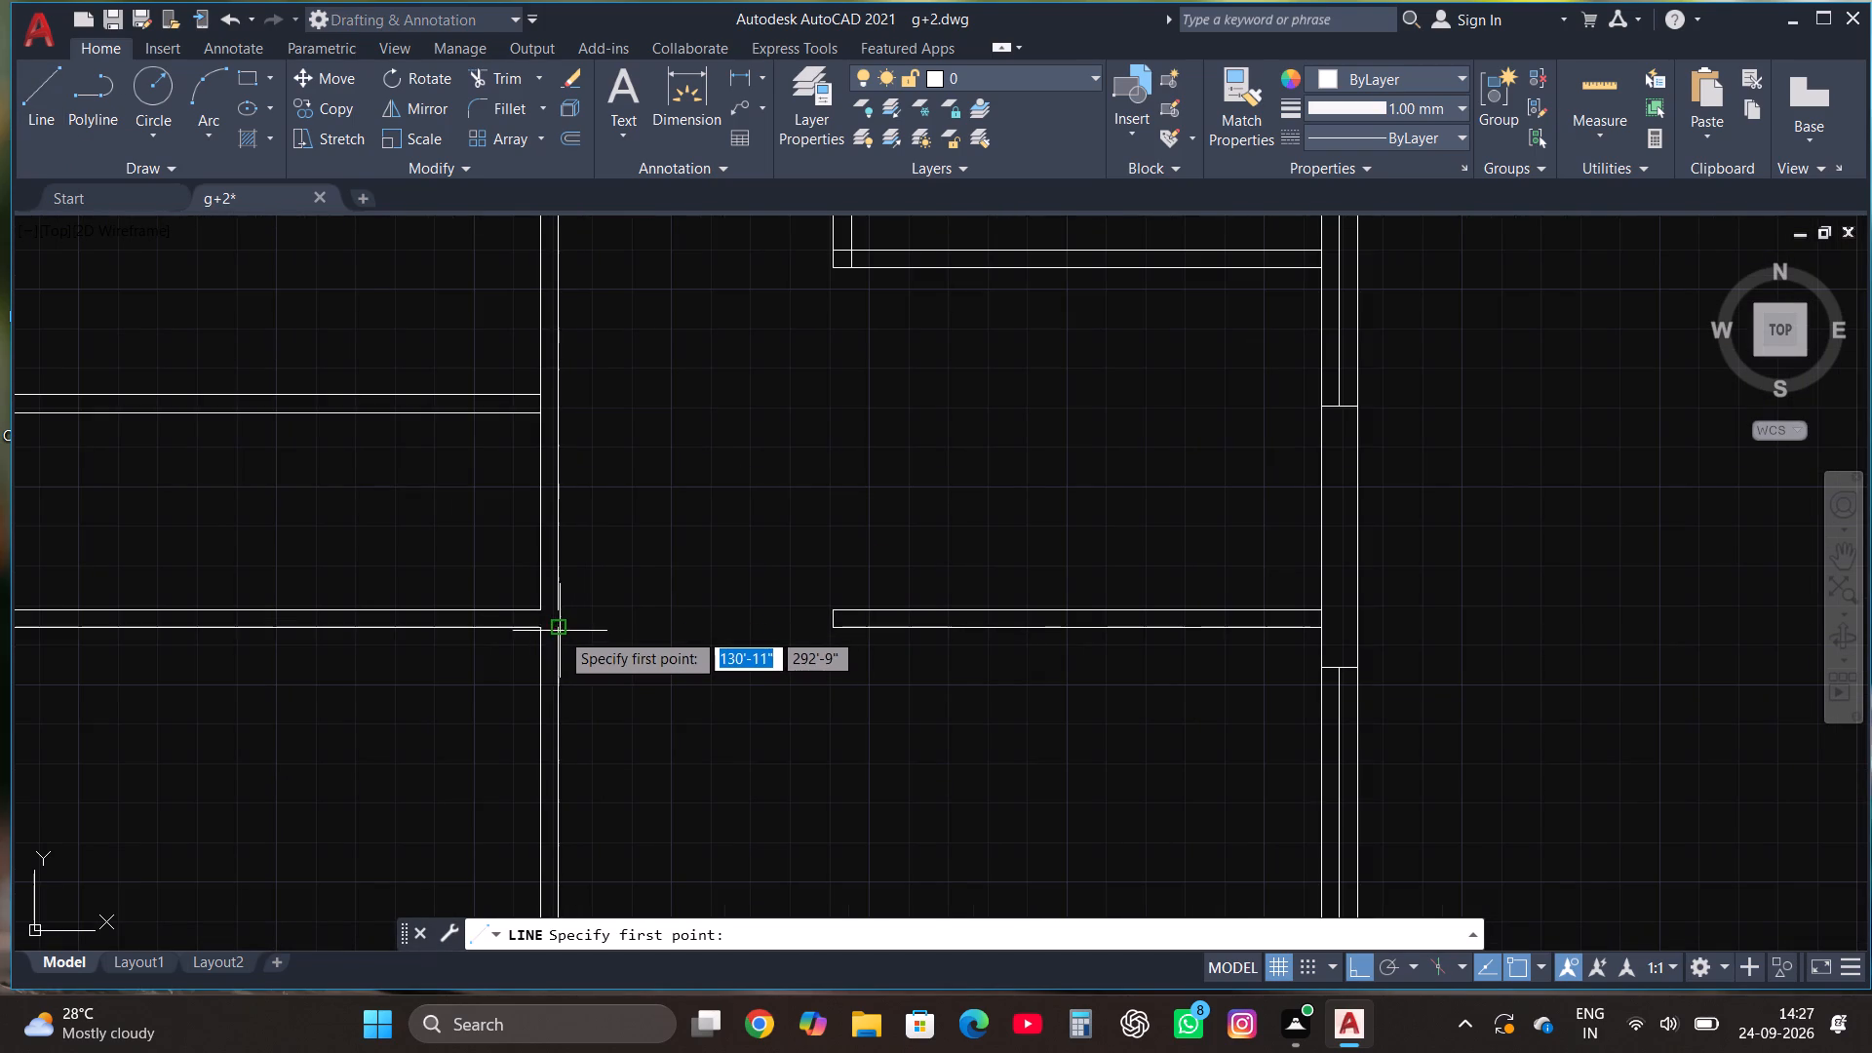
left_click(558, 631)
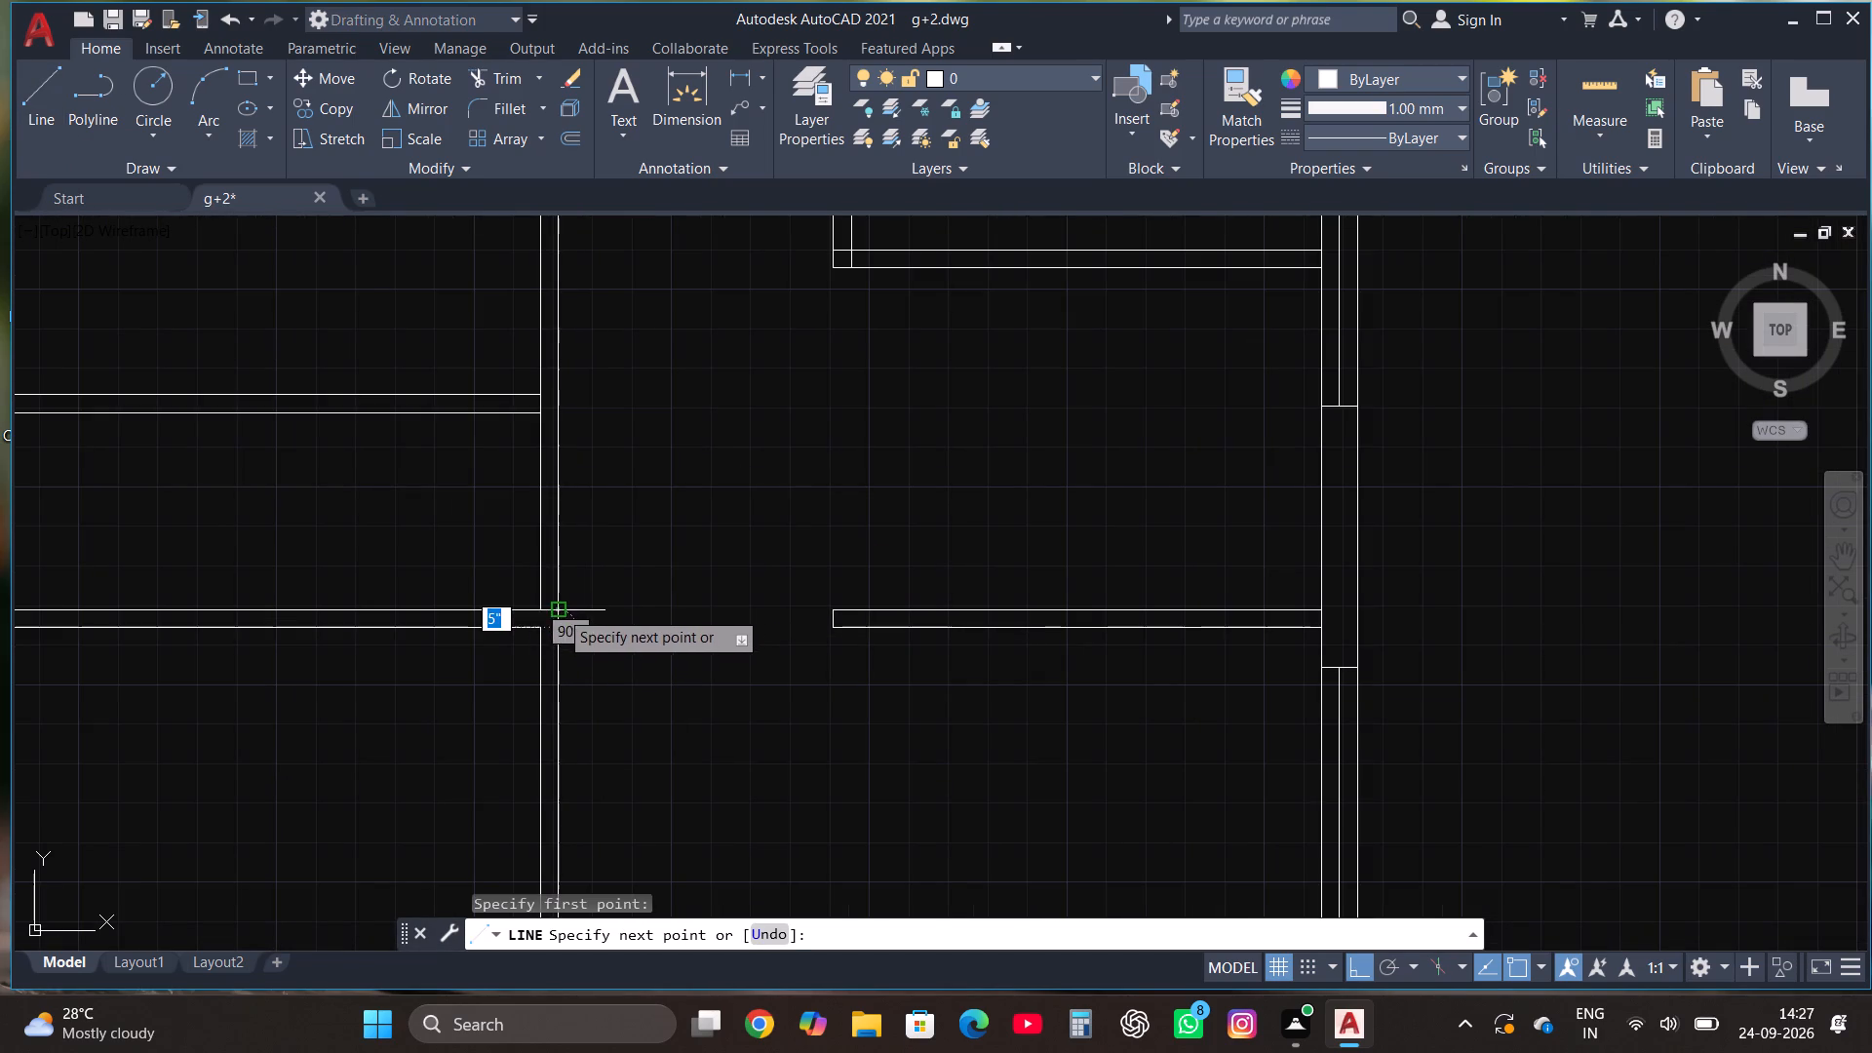
left_click(559, 609)
left_click(528, 604)
key("Escape")
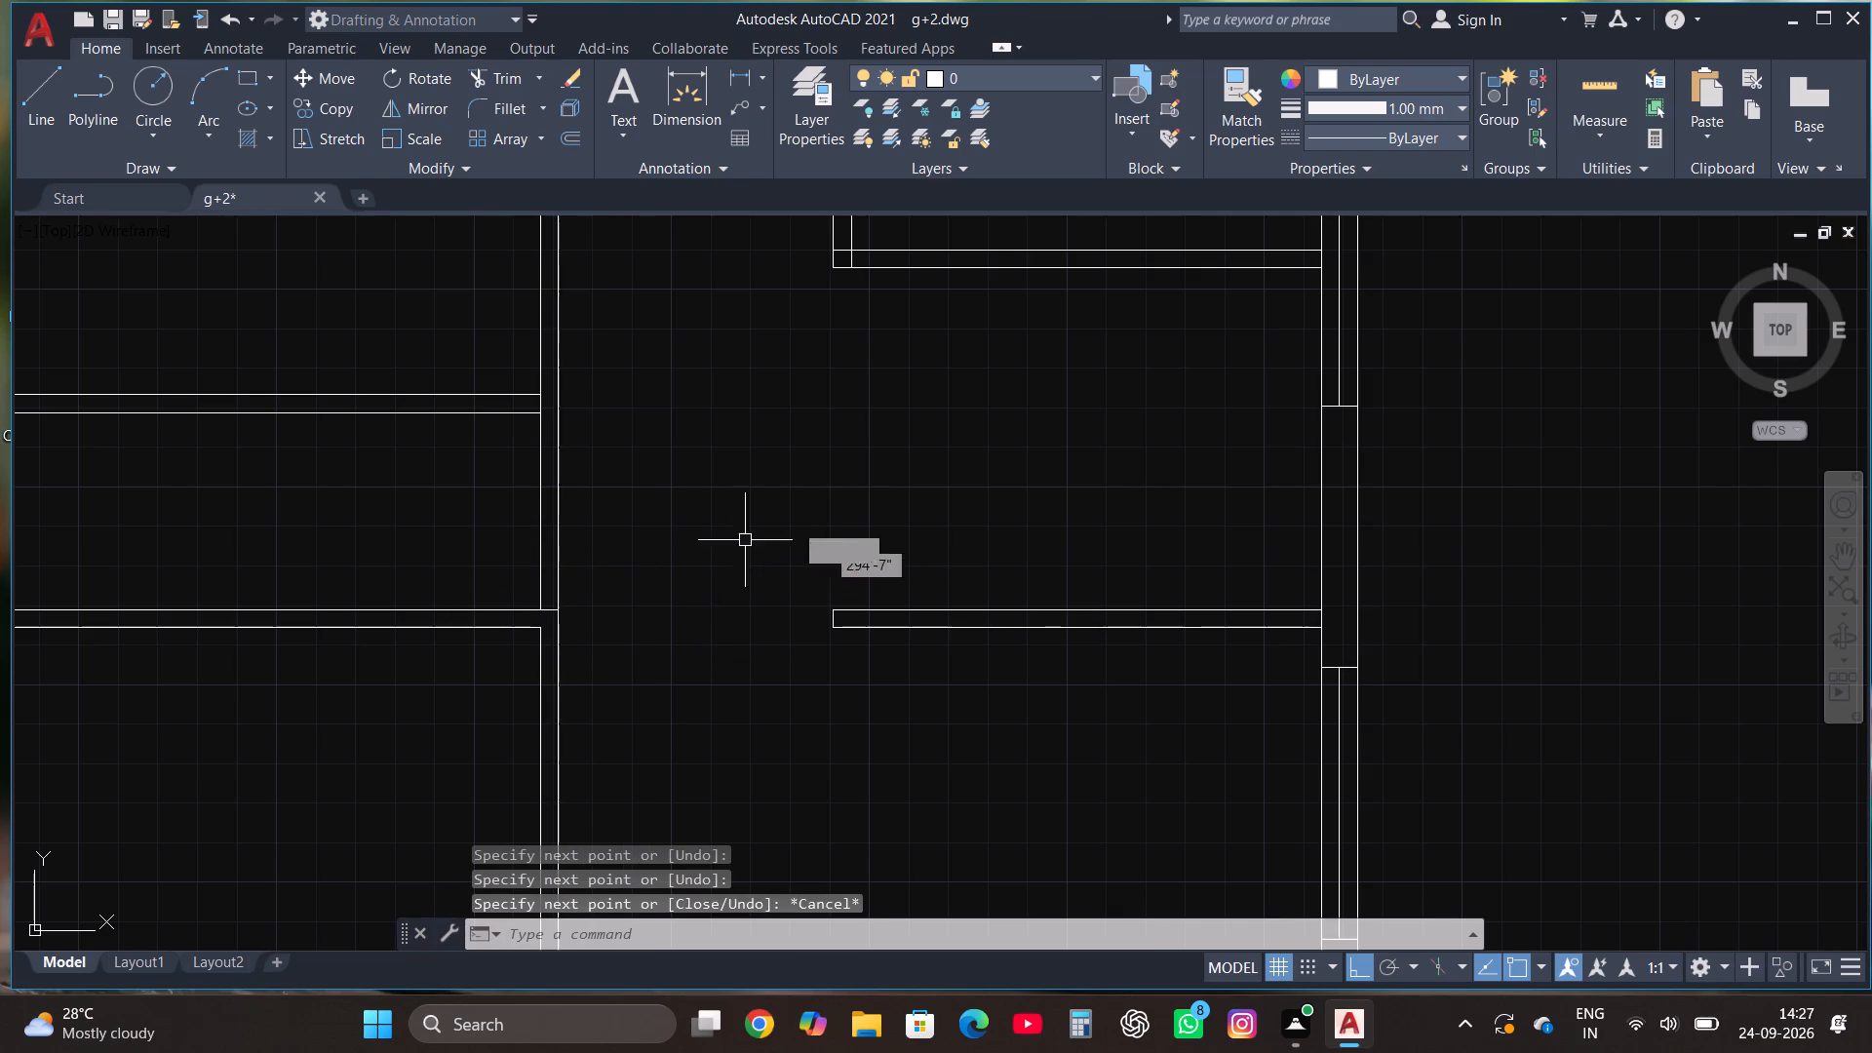
Draw a horizontal line from the east wall's inner face, south of its southern window, west to the central vertical partition.
scroll(810, 515, "down", 1)
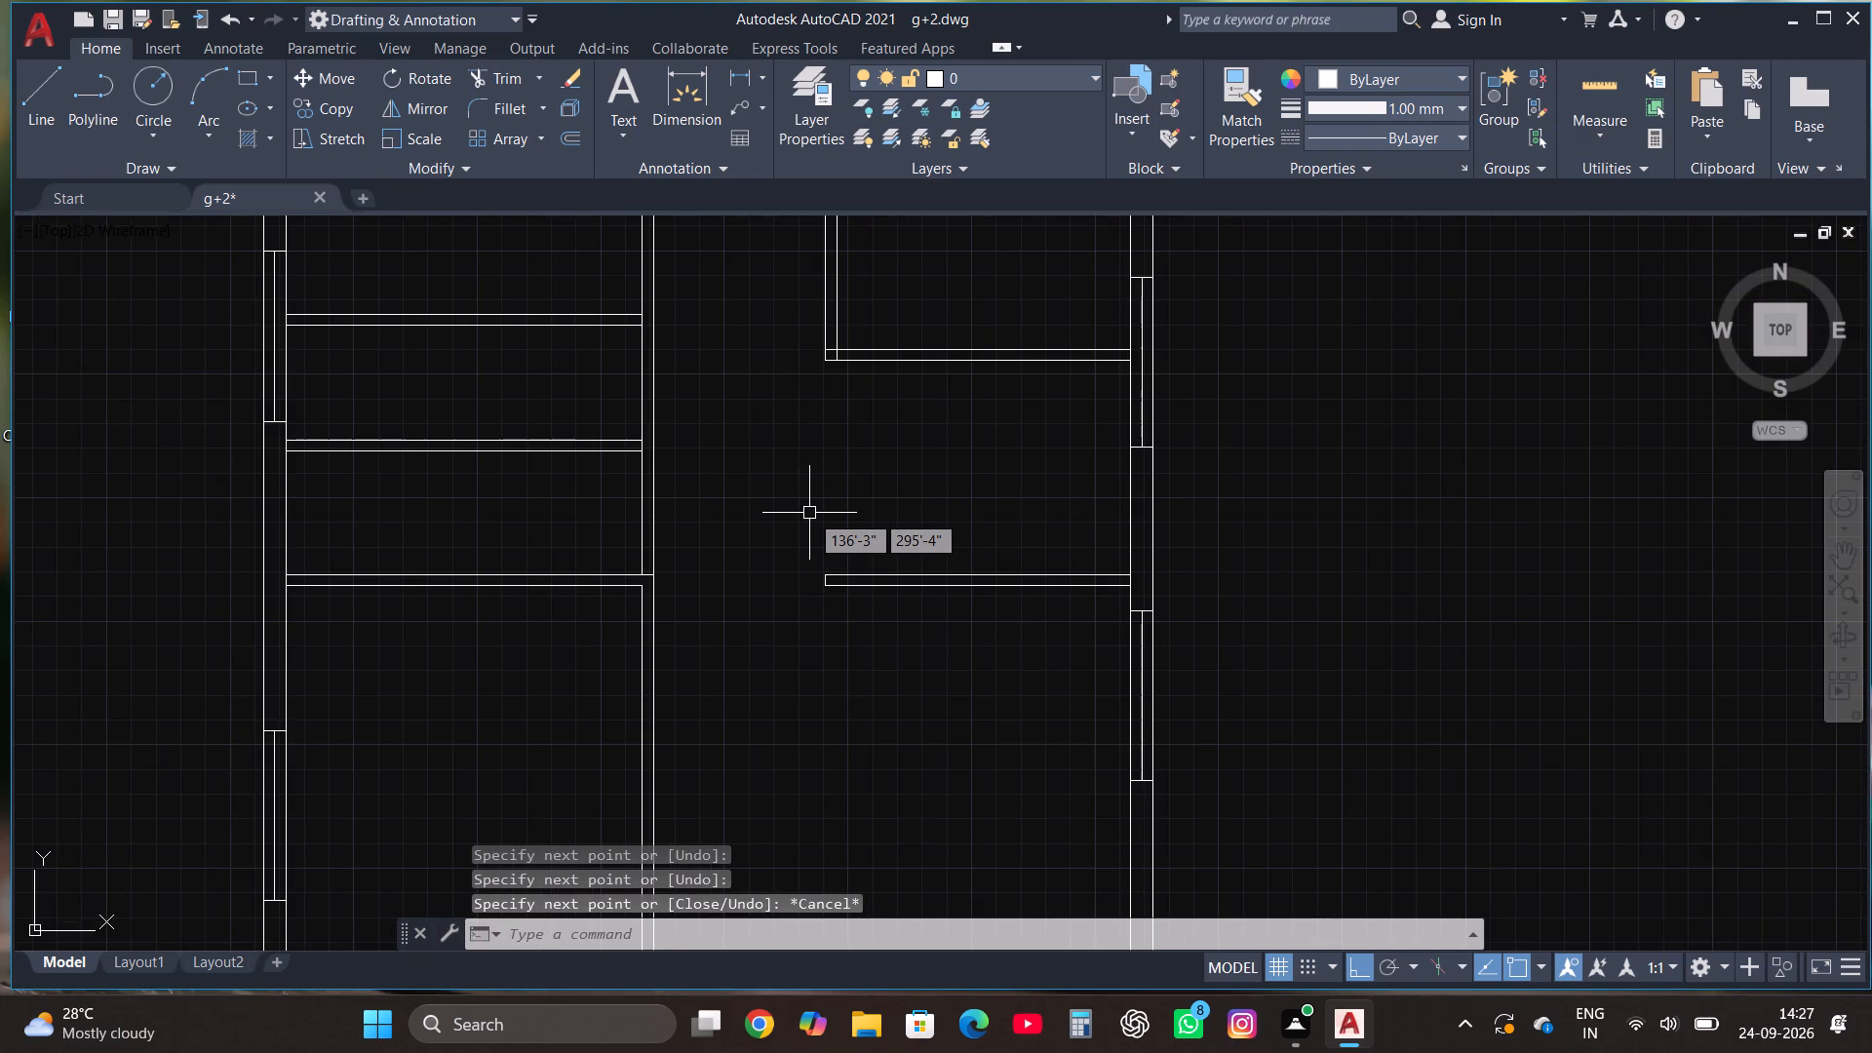
scroll(810, 539, "down", 5)
scroll(804, 586, "up", 1)
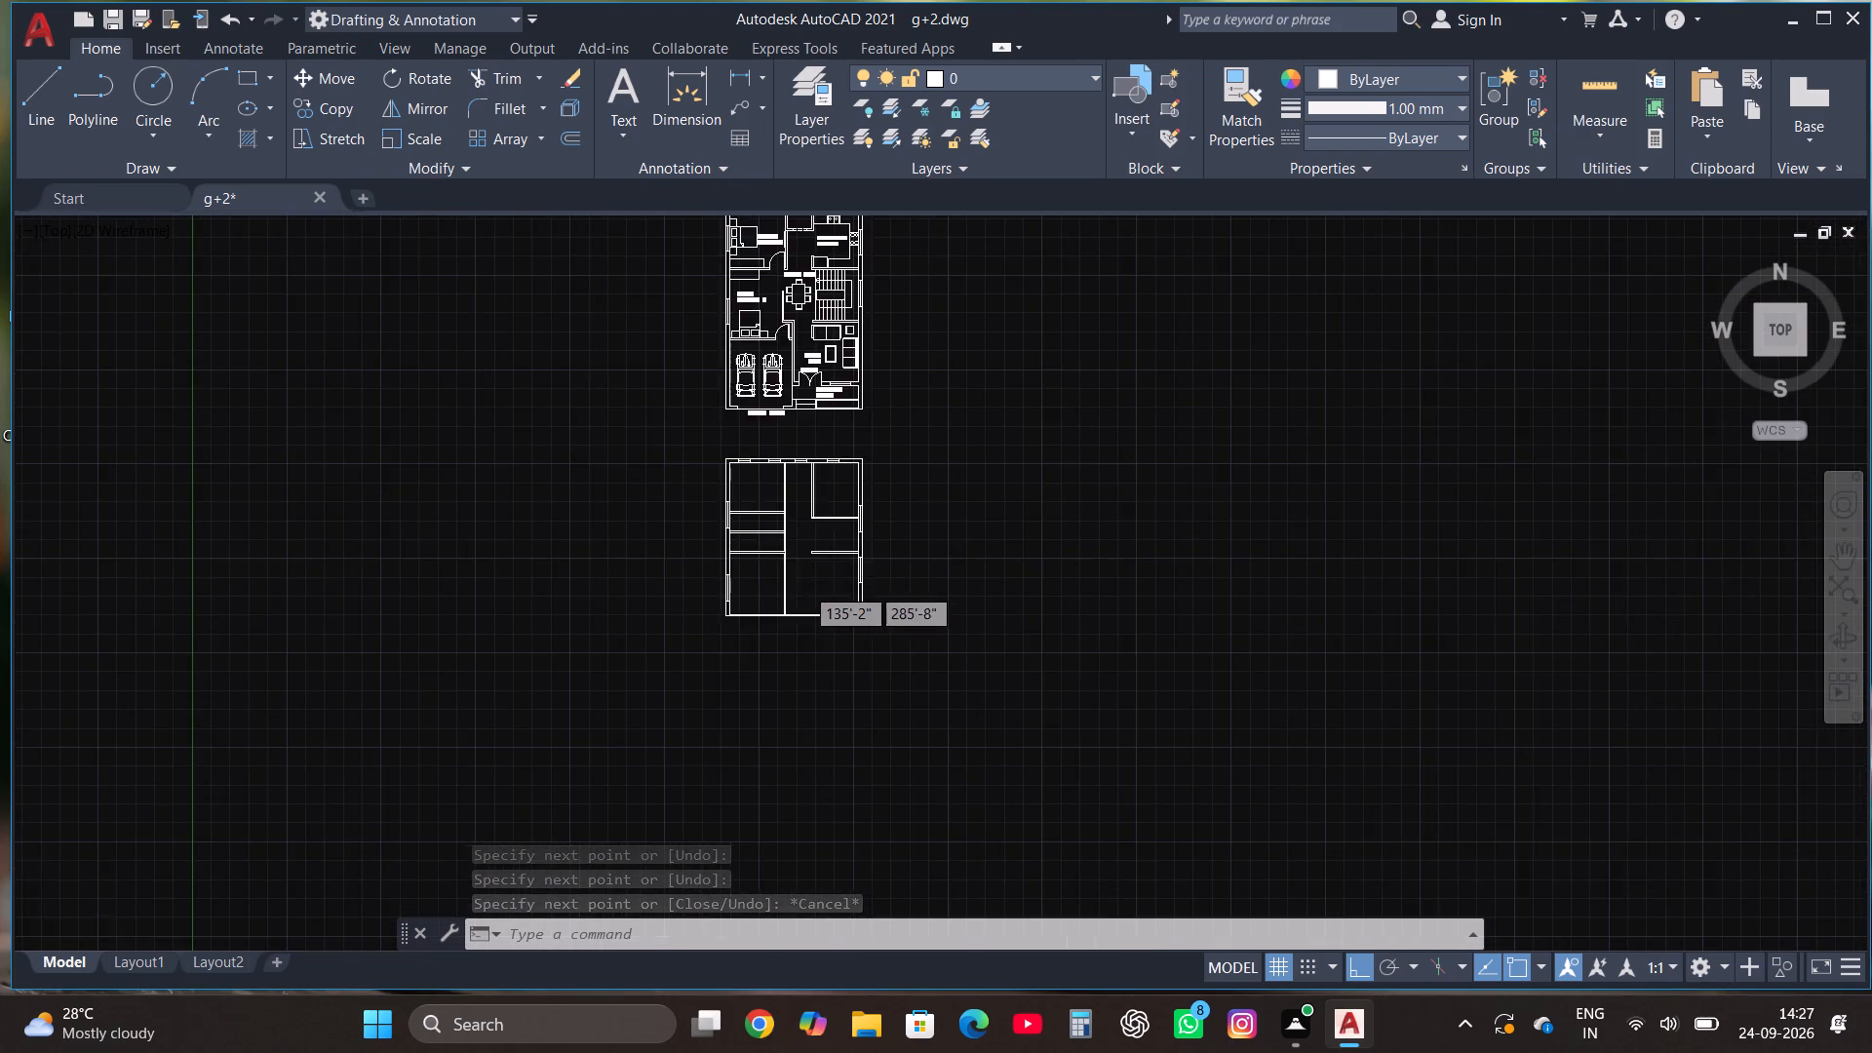
scroll(804, 586, "up", 2)
left_click(38, 89)
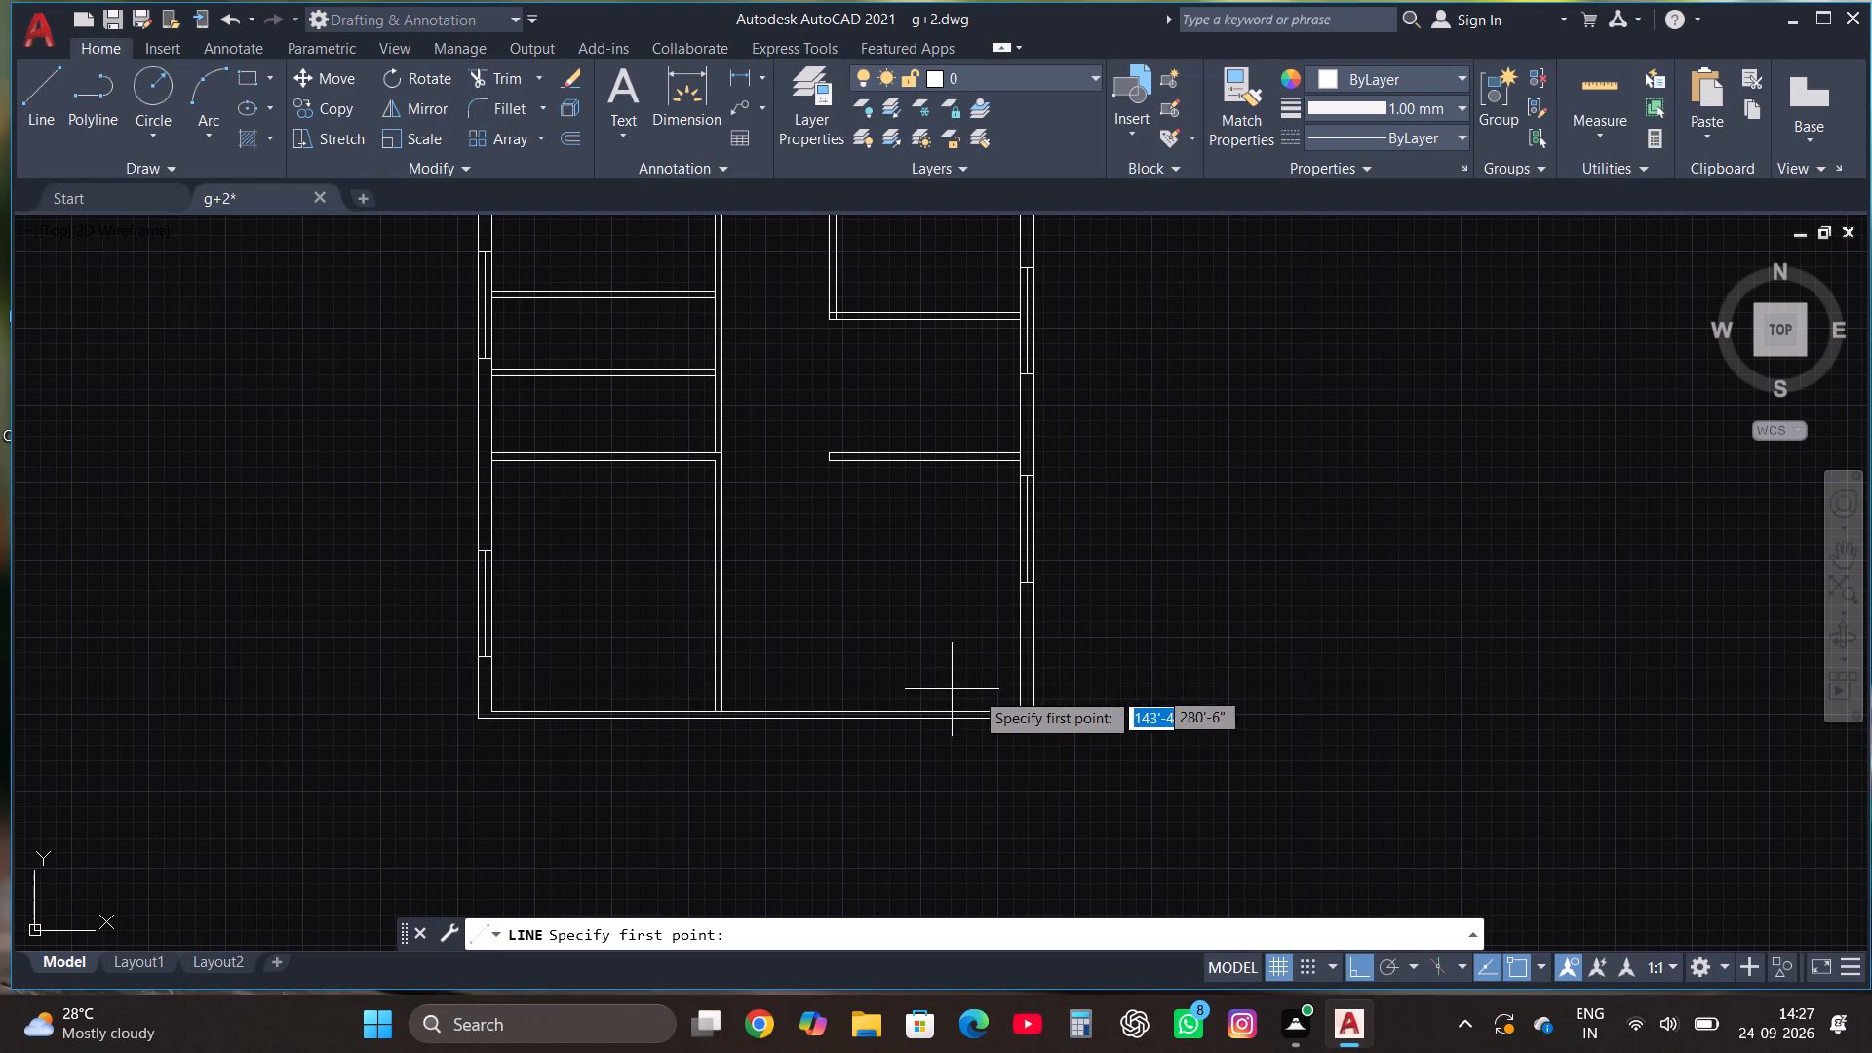
left_click(1017, 633)
scroll(763, 633, "up", 2)
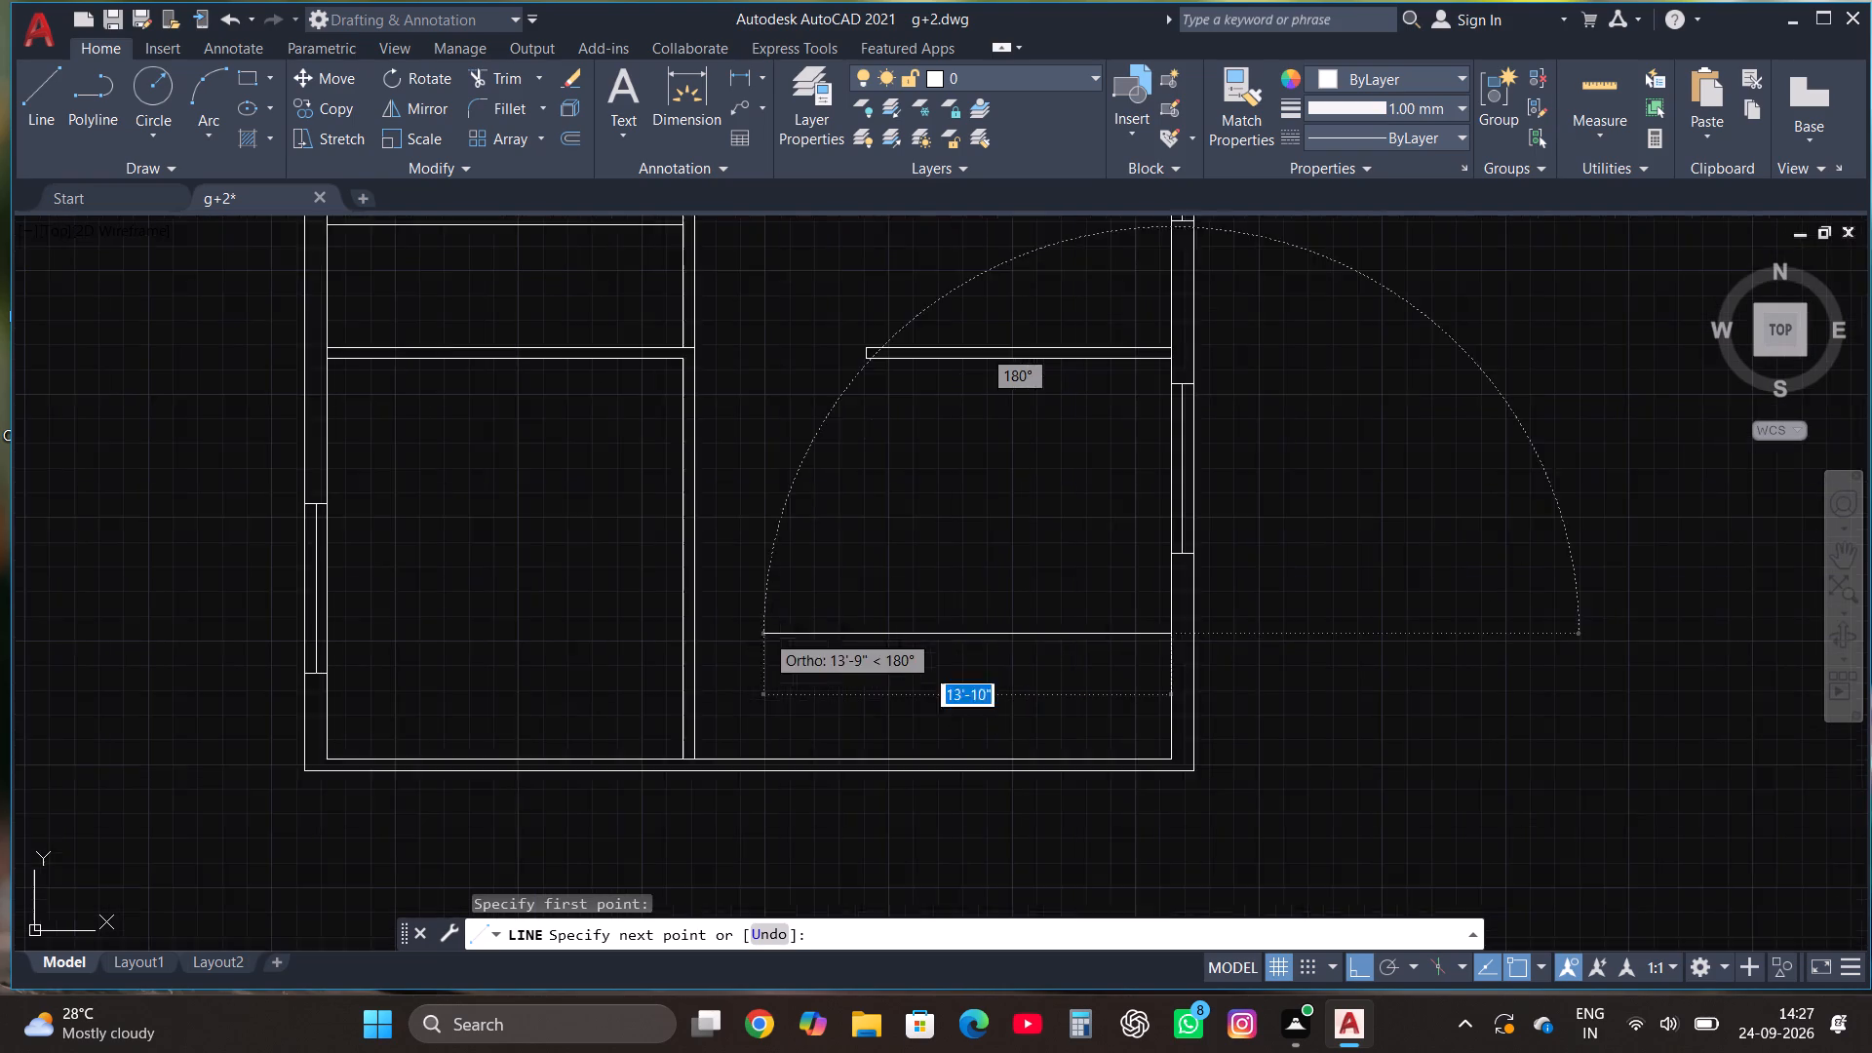
scroll(761, 633, "up", 1)
left_click(564, 666)
key("Escape")
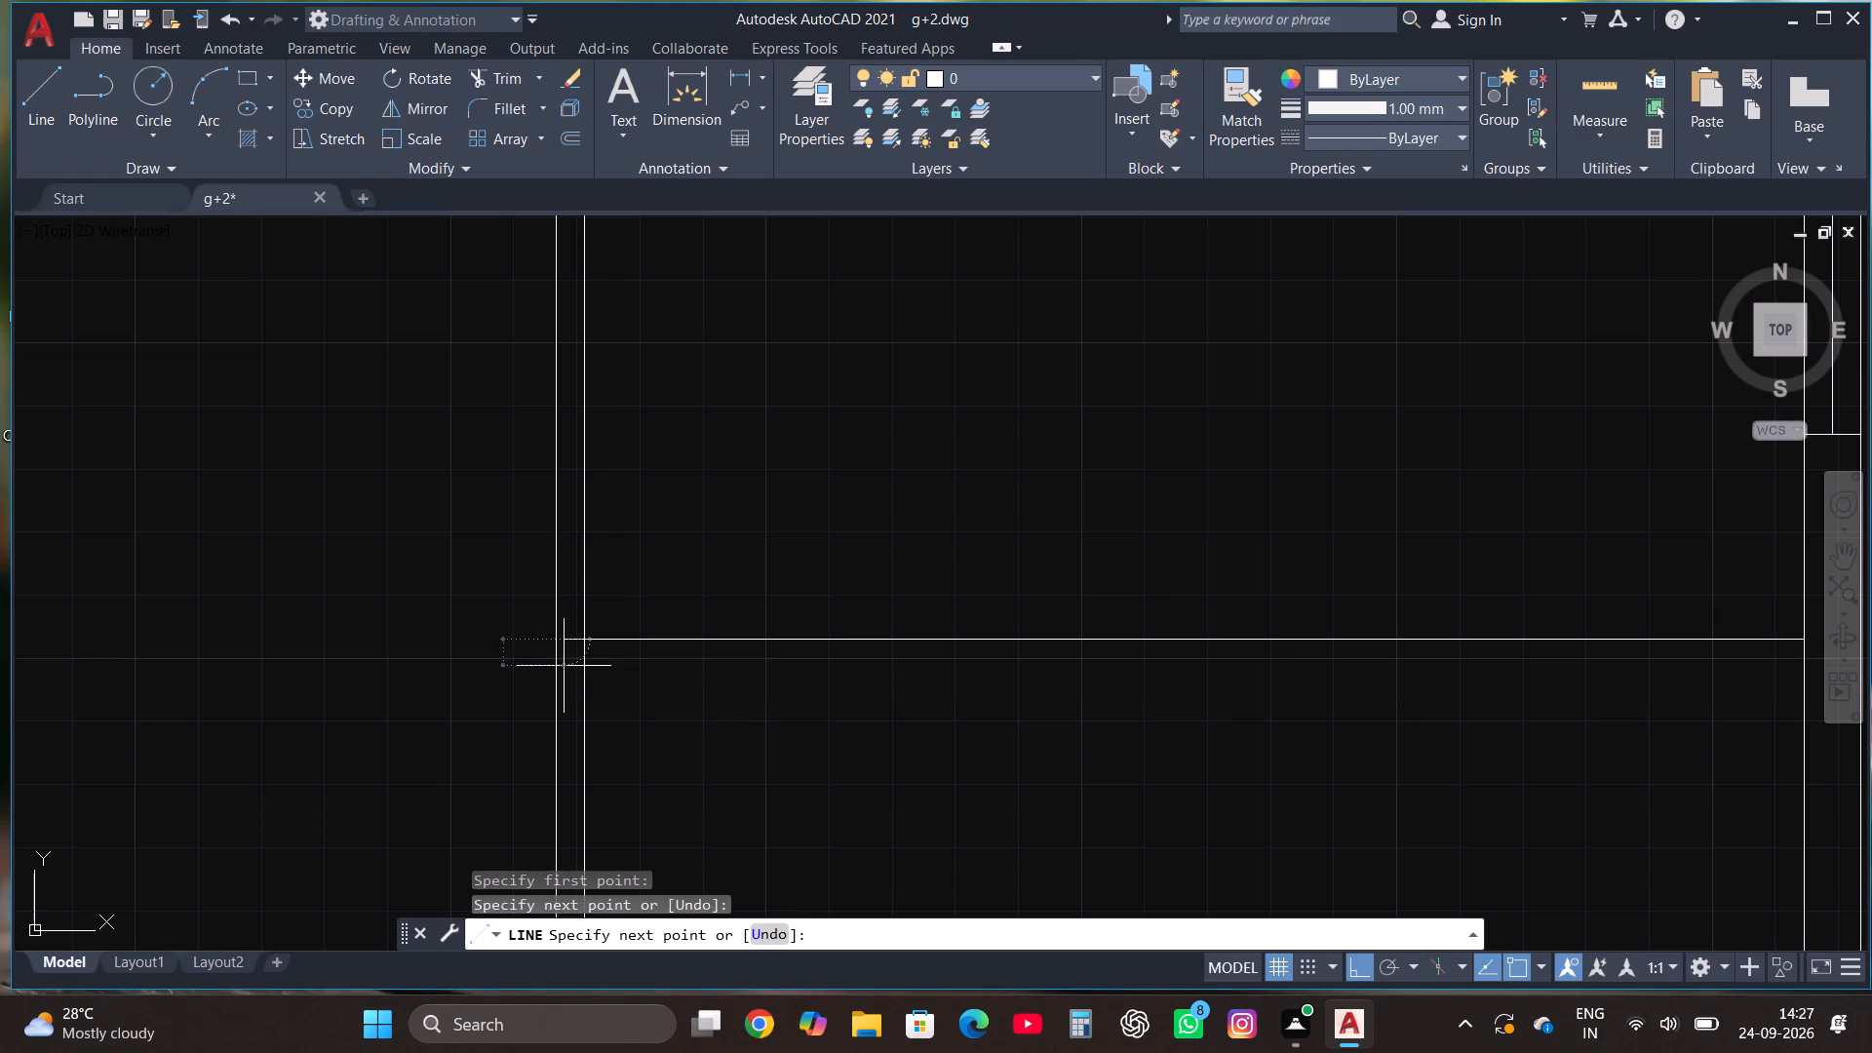
Trim the part of the new southern line that runs past the central partition's east face.
left_click(493, 75)
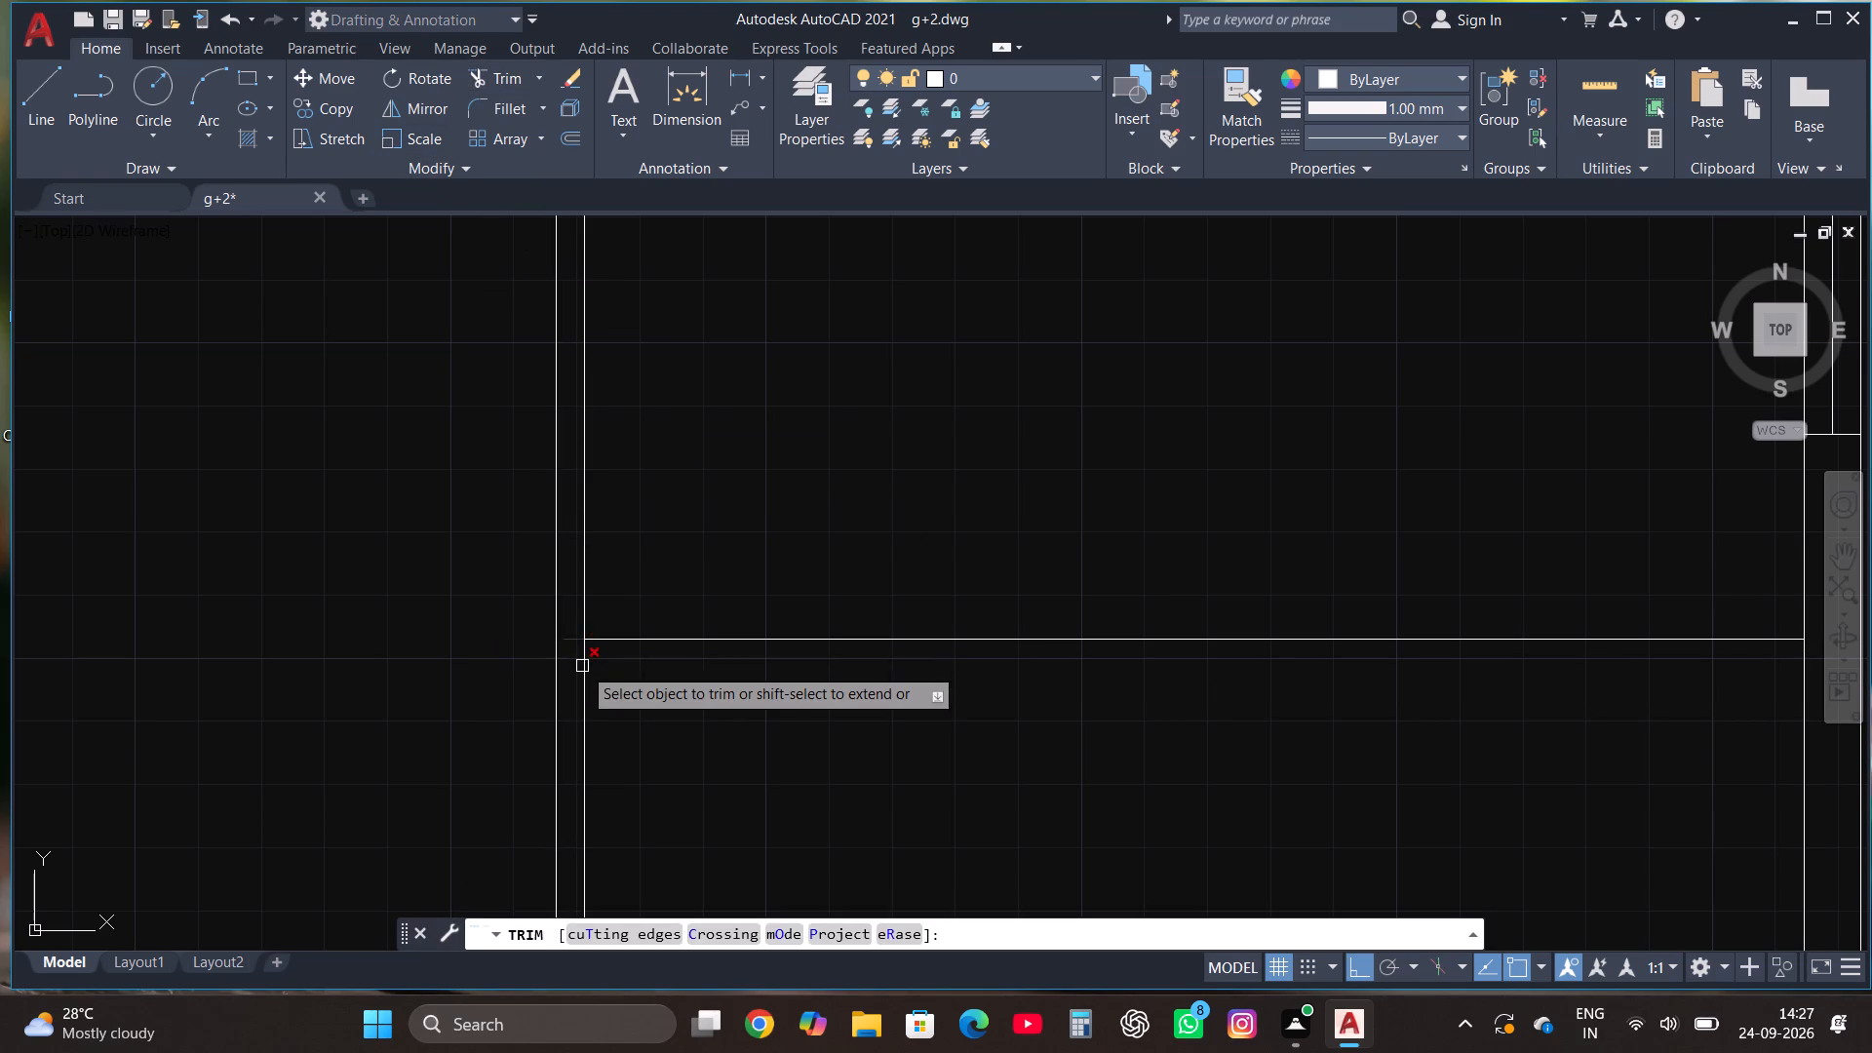
left_click(571, 640)
key("Escape")
Copy the new southern horizontal line 9" to the north to form the wall's other face.
scroll(576, 640, "down", 2)
left_click(863, 673)
left_click(810, 571)
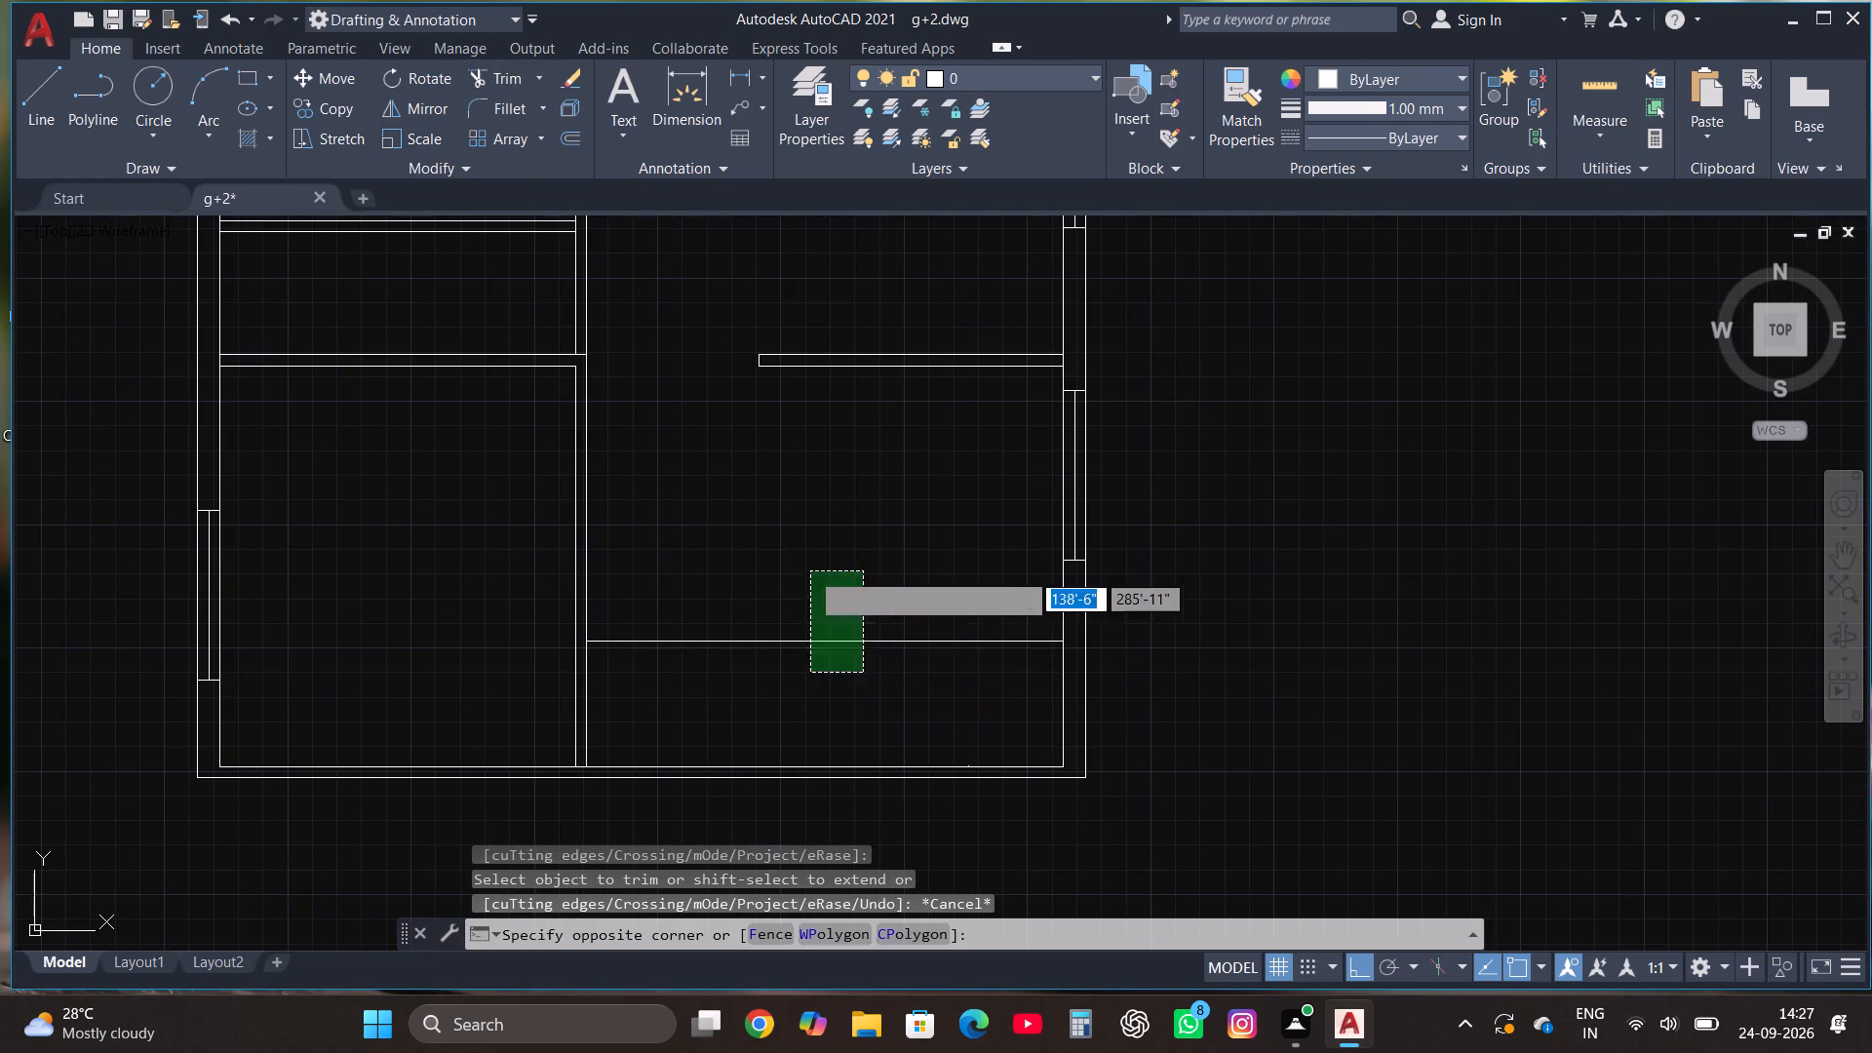
left_click(338, 110)
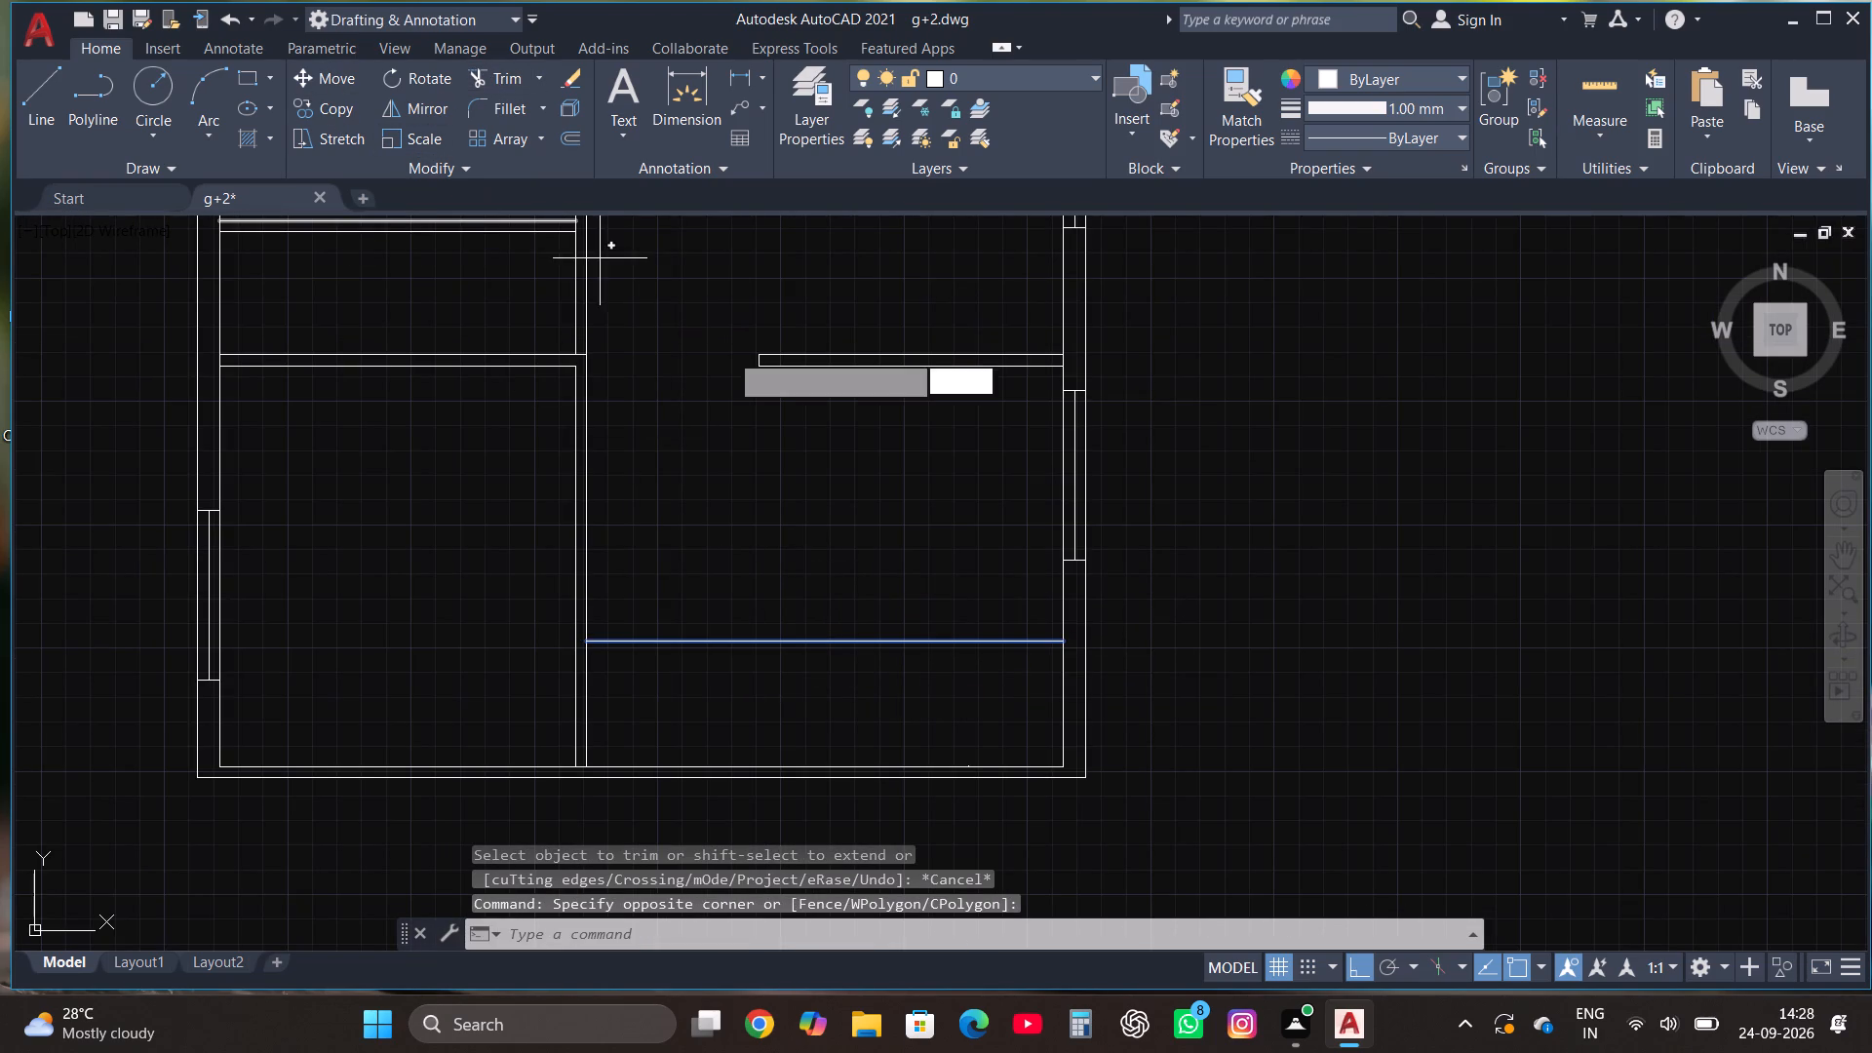
scroll(742, 387, "down", 3)
scroll(797, 494, "down", 2)
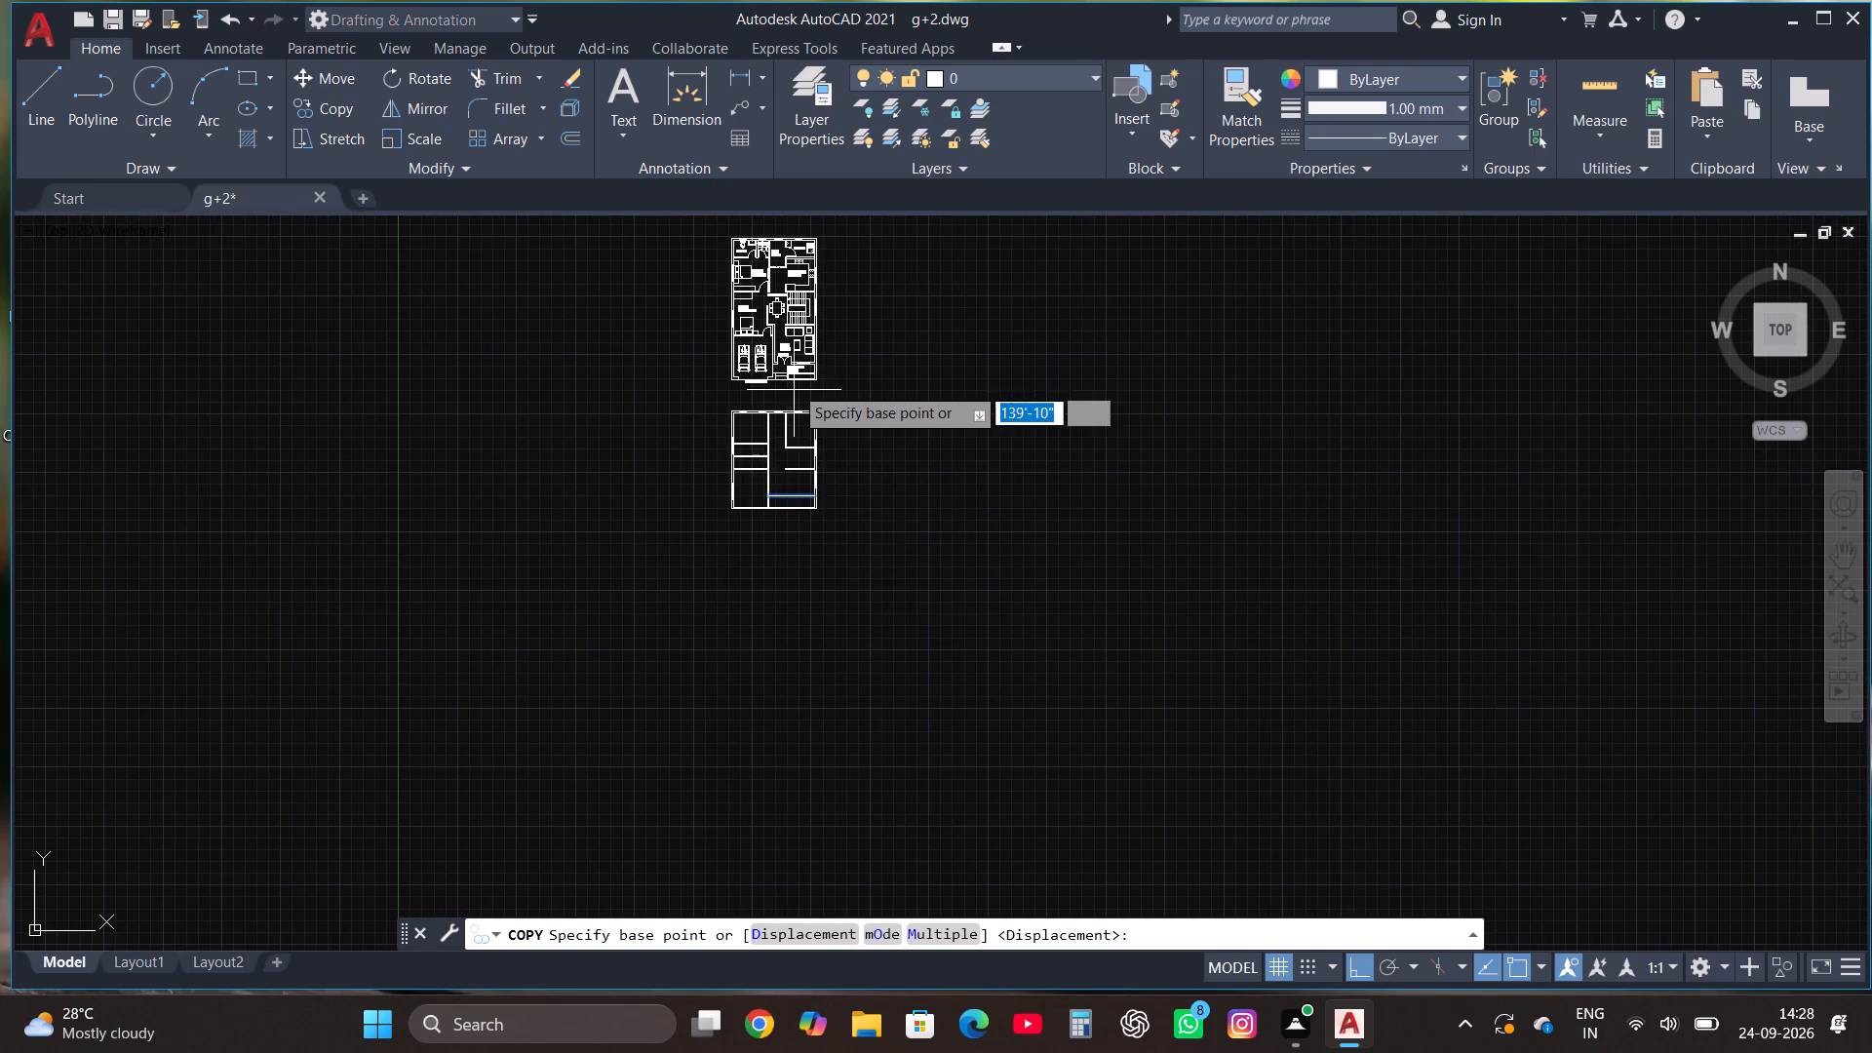
scroll(794, 362, "up", 2)
scroll(762, 708, "up", 1)
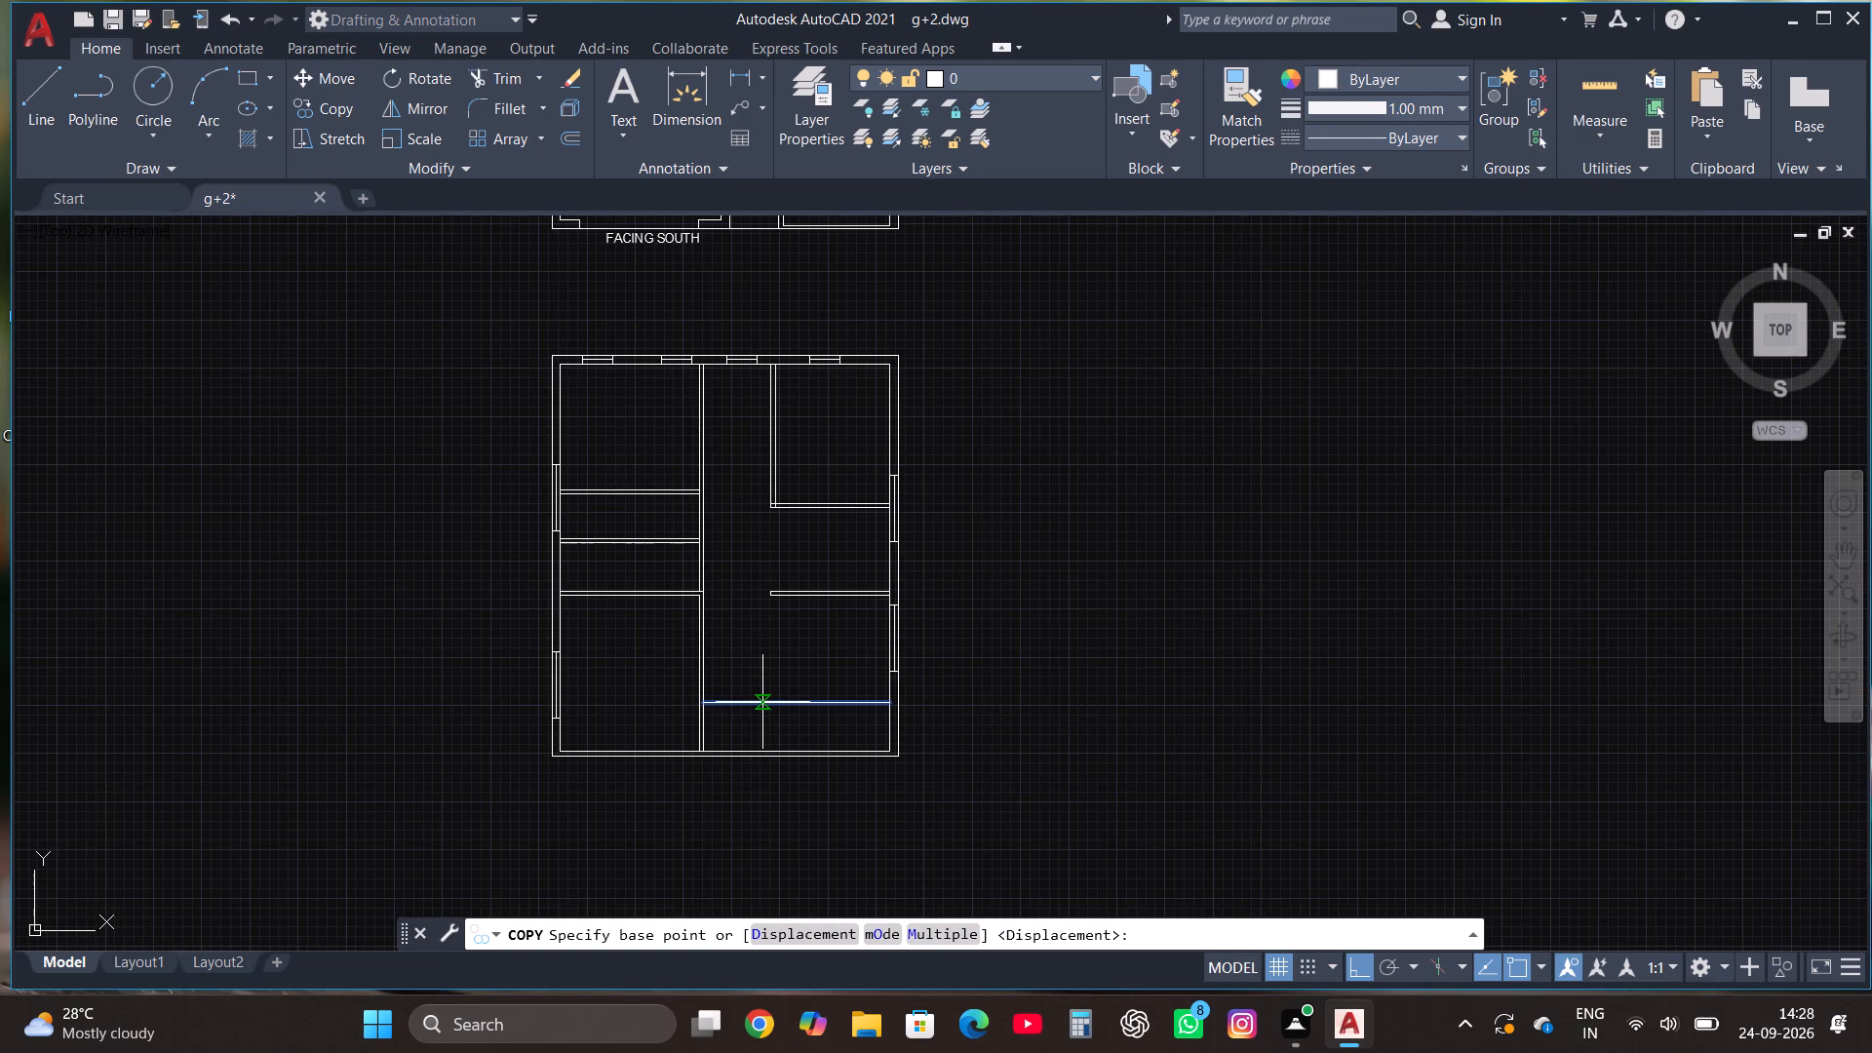
left_click(762, 700)
type("9\"")
key("Return")
key("Escape")
scroll(790, 714, "up", 1)
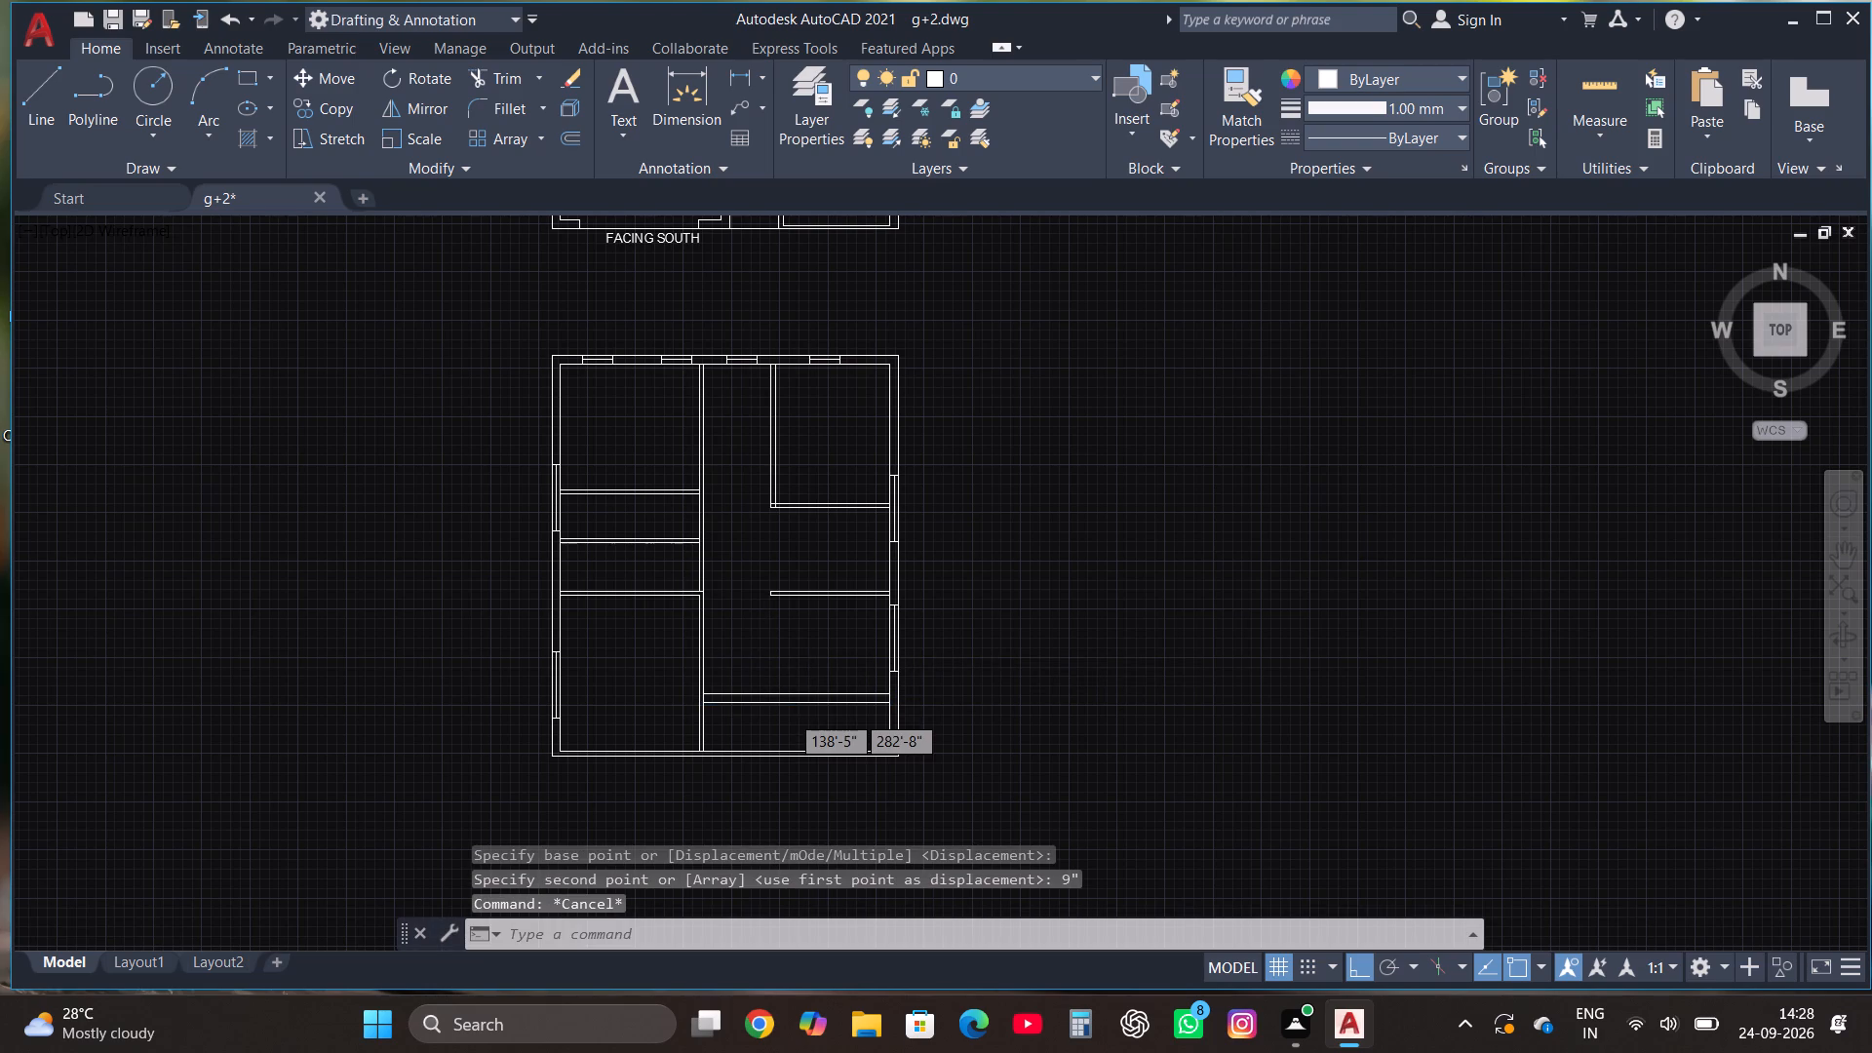
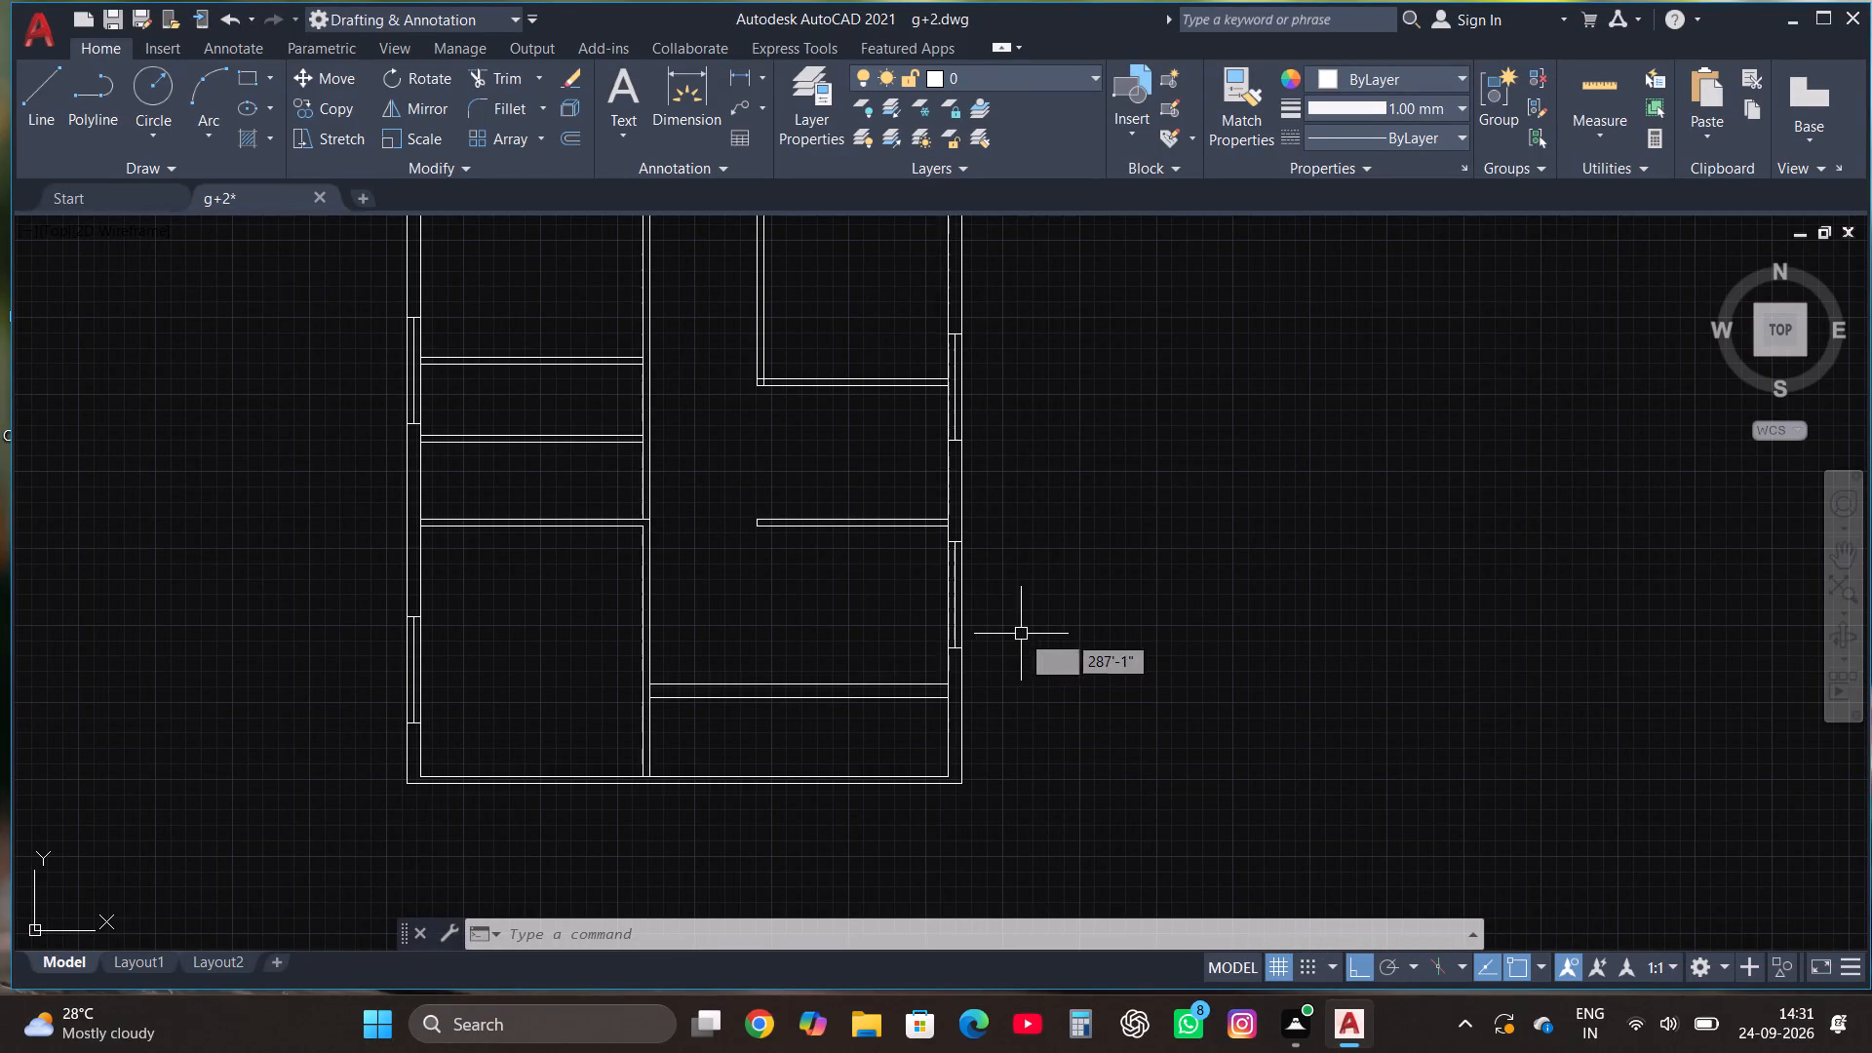
Copy the master bedroom's door from the ground-floor plan onto the northwest room's southern wall, beside the central partition.
scroll(1033, 643, "down", 2)
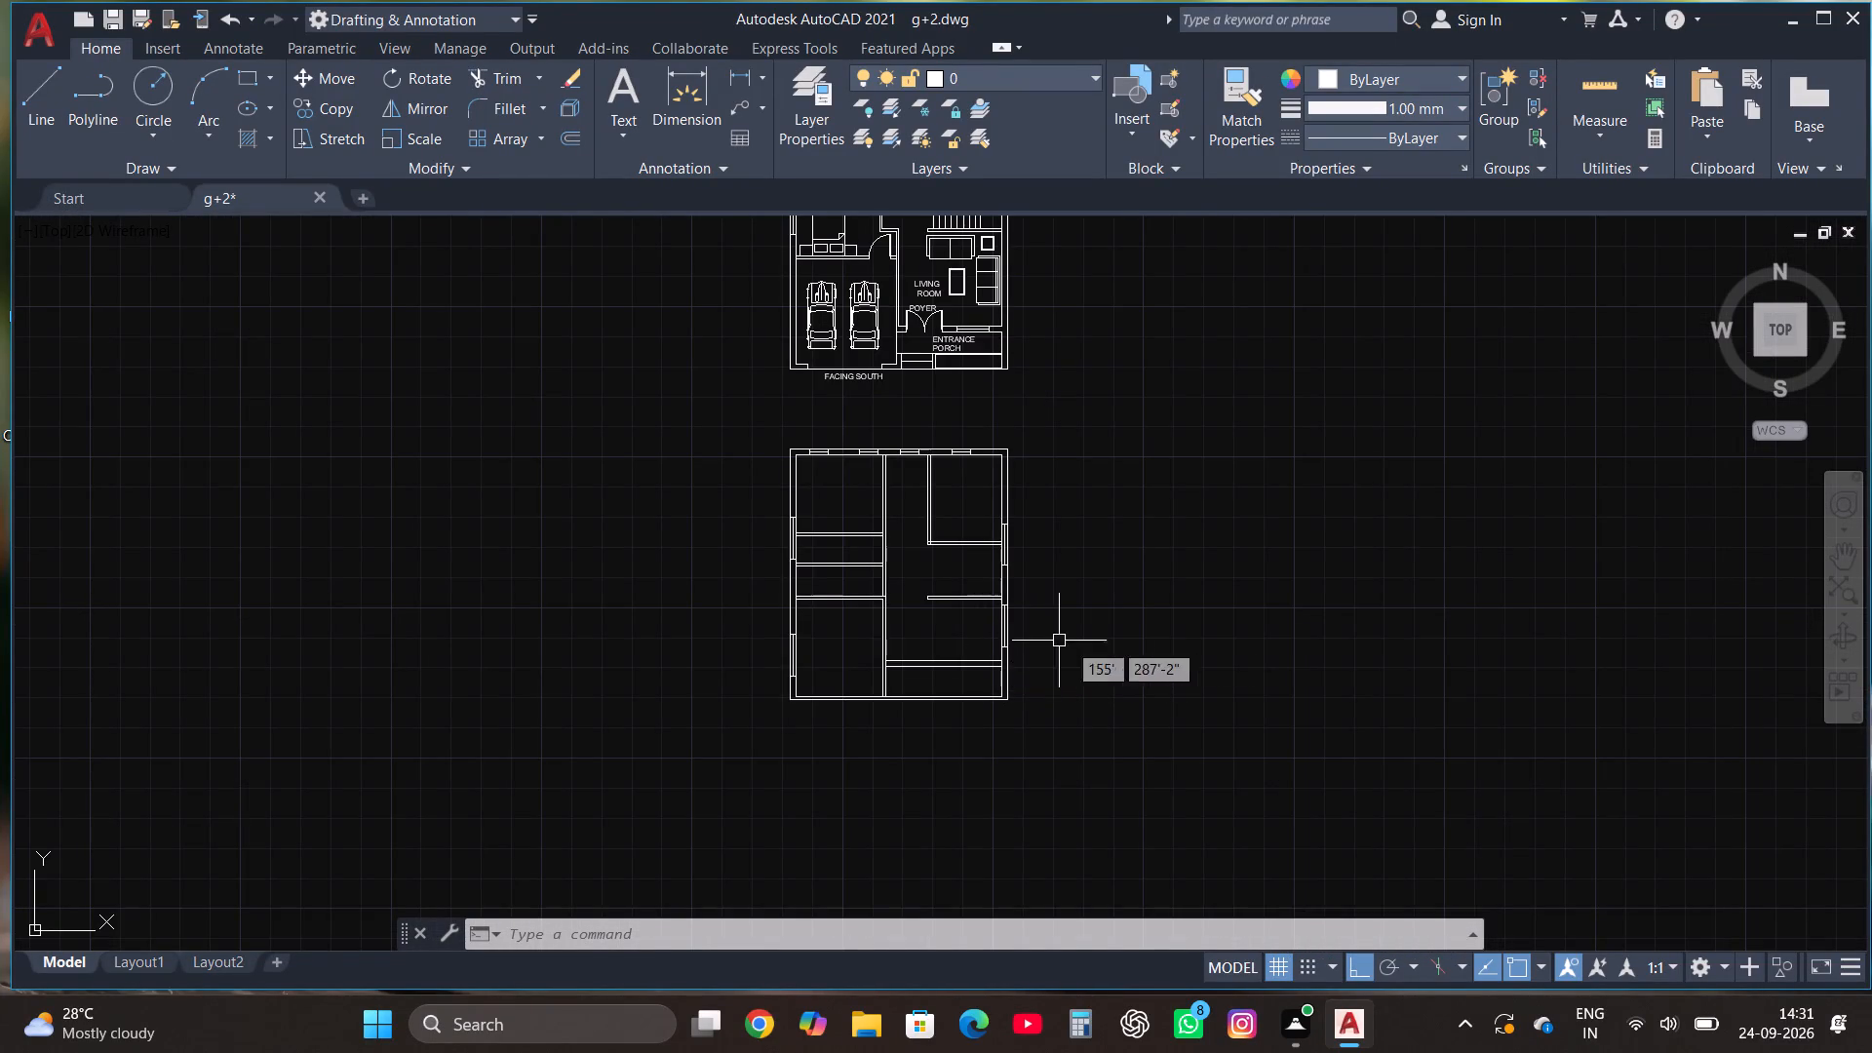
scroll(934, 590, "up", 2)
scroll(933, 640, "down", 1)
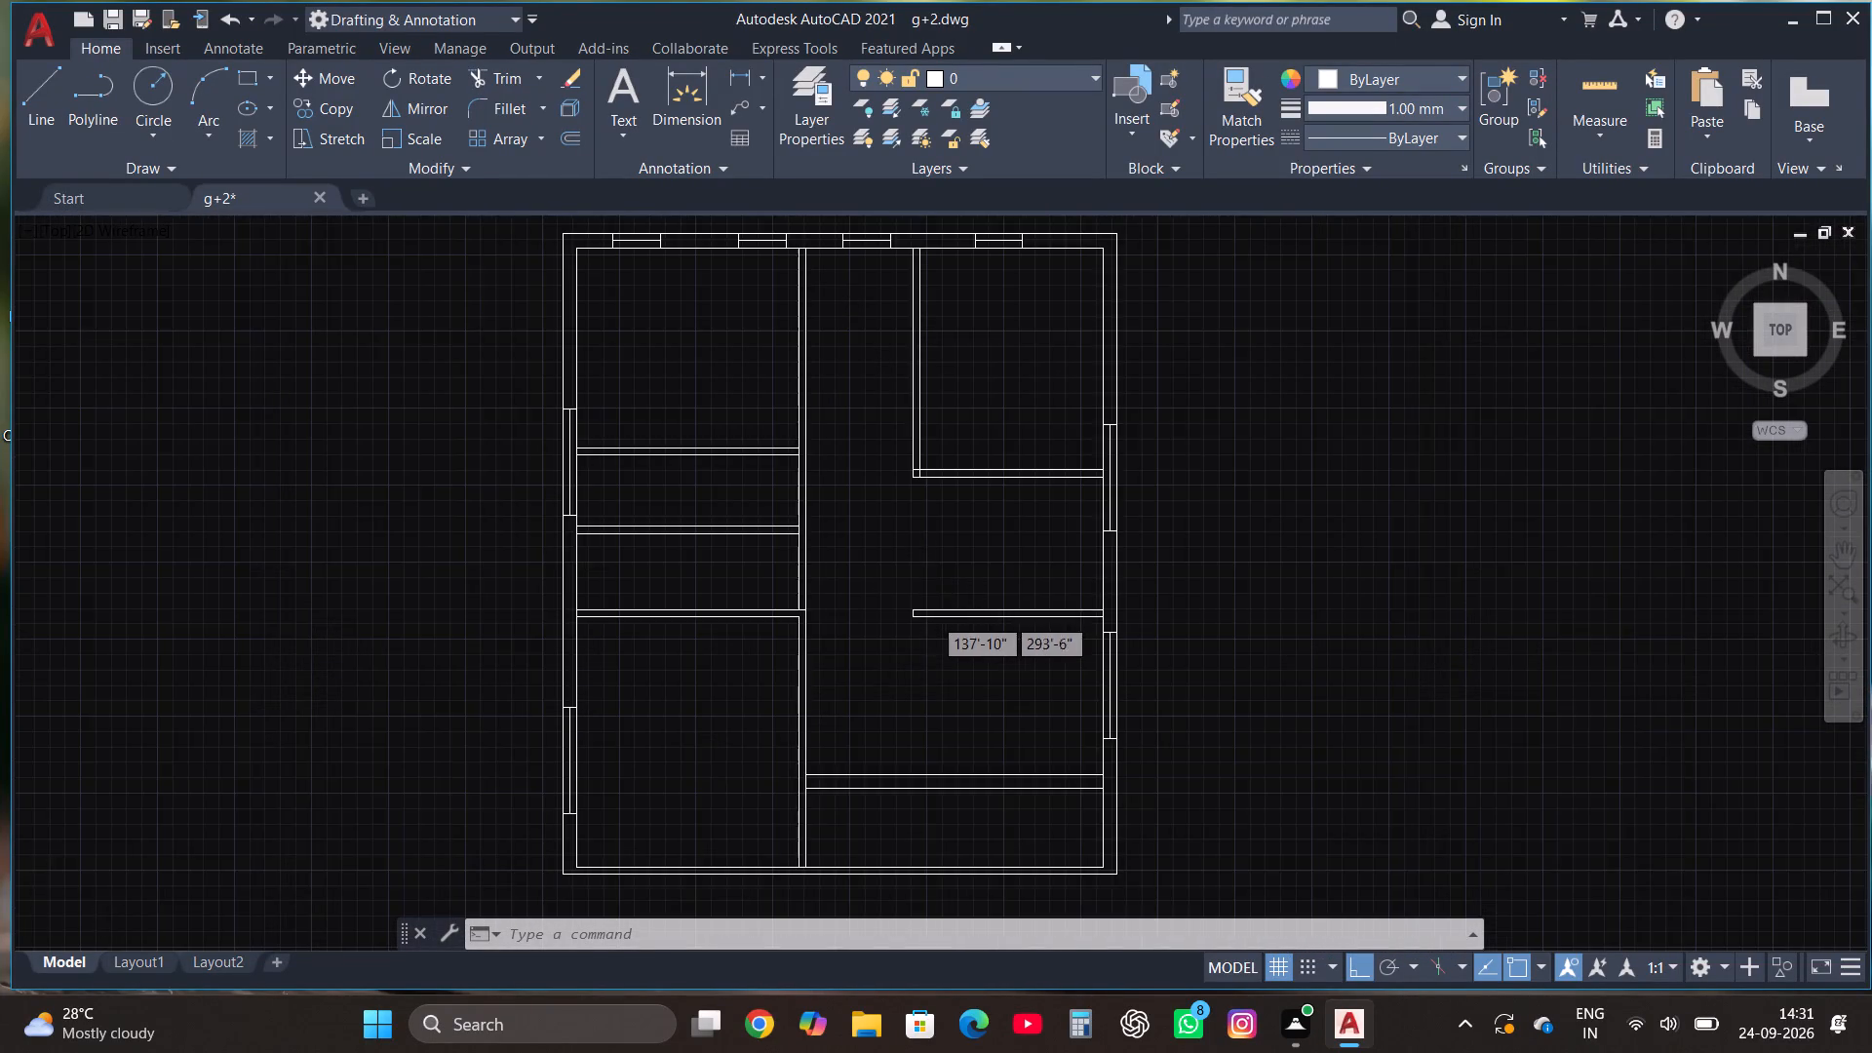
scroll(933, 646, "down", 2)
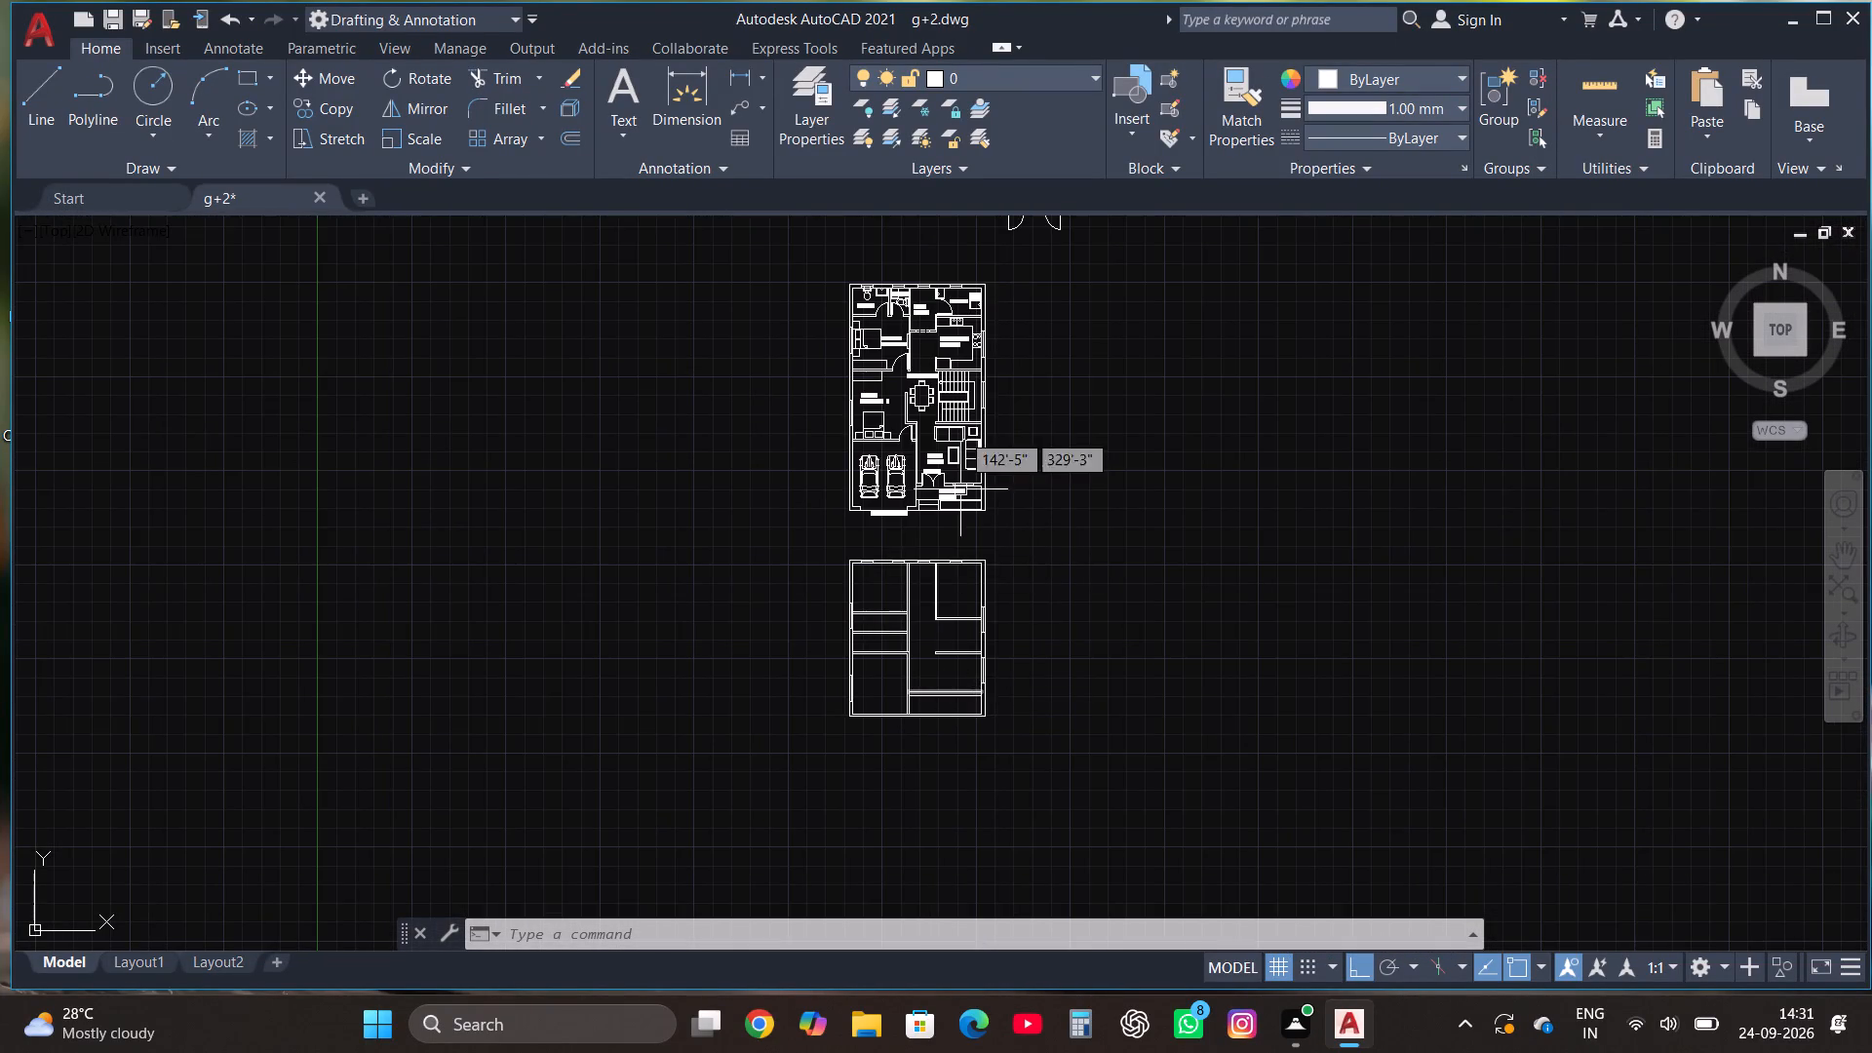
scroll(928, 311, "up", 3)
left_click(790, 499)
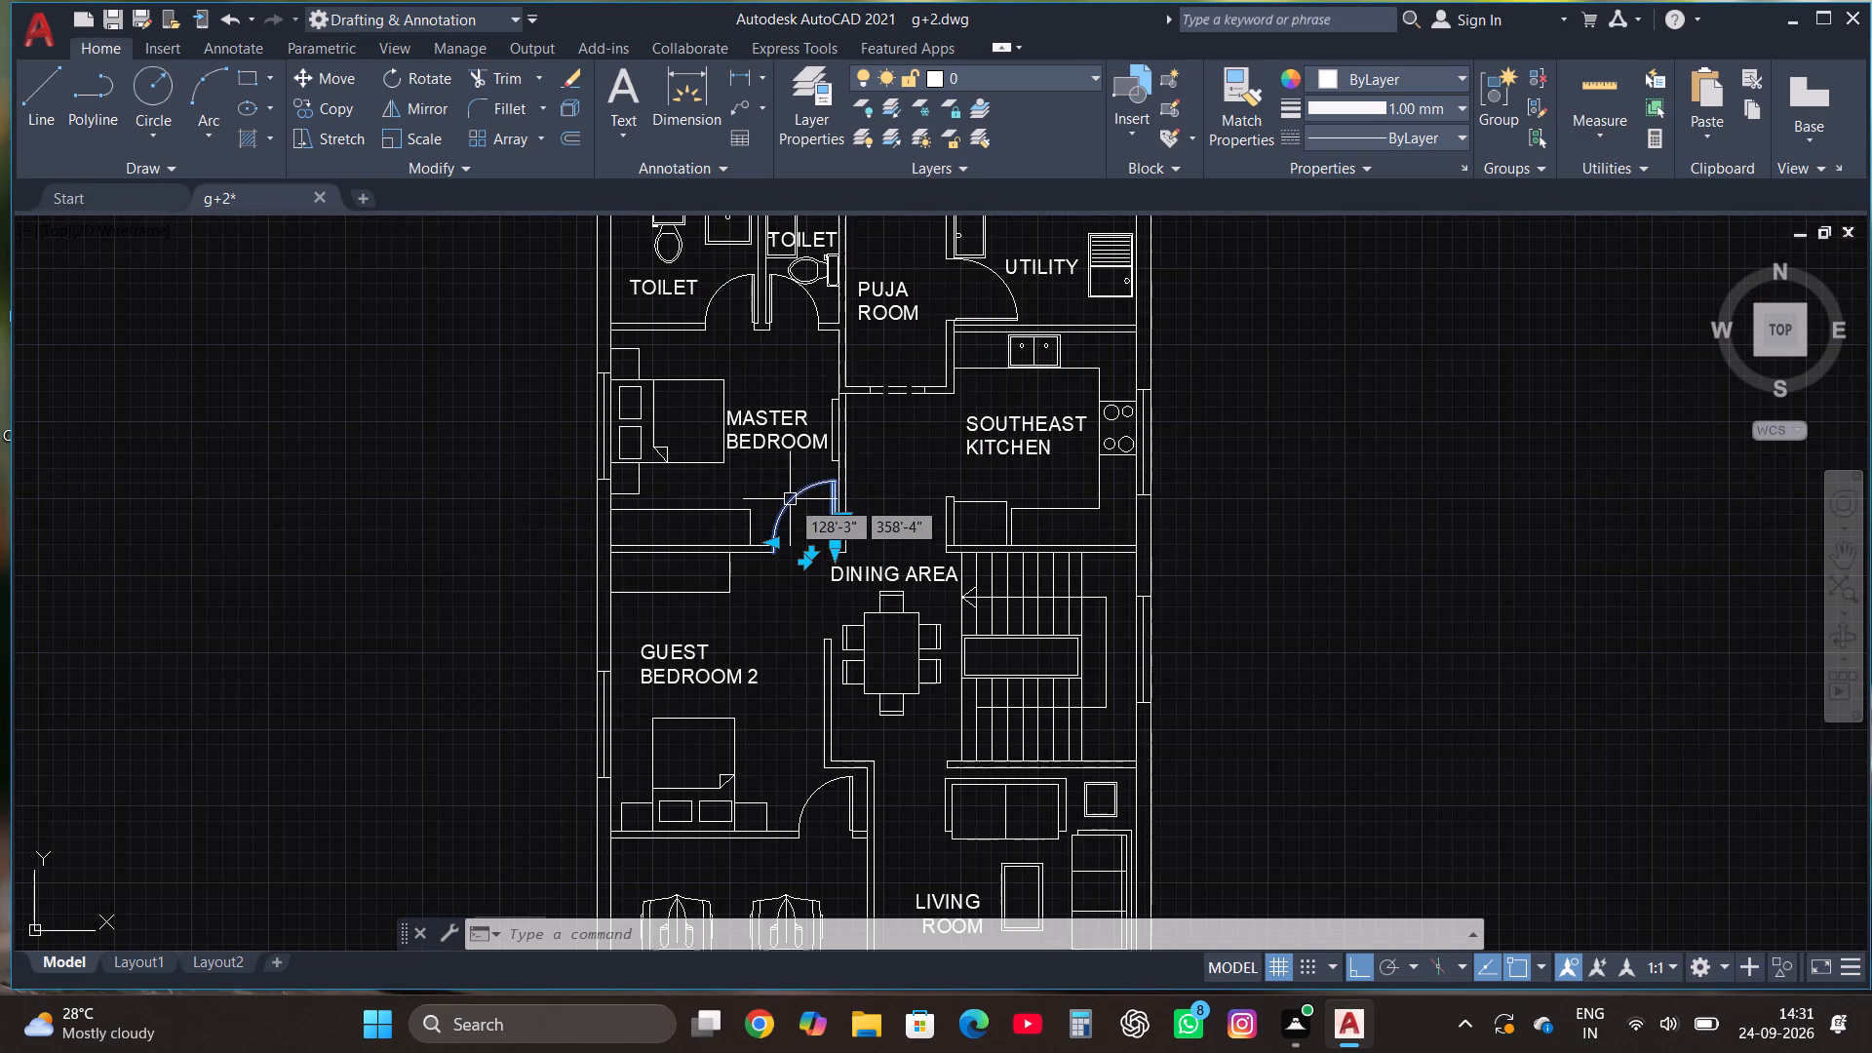
left_click(331, 104)
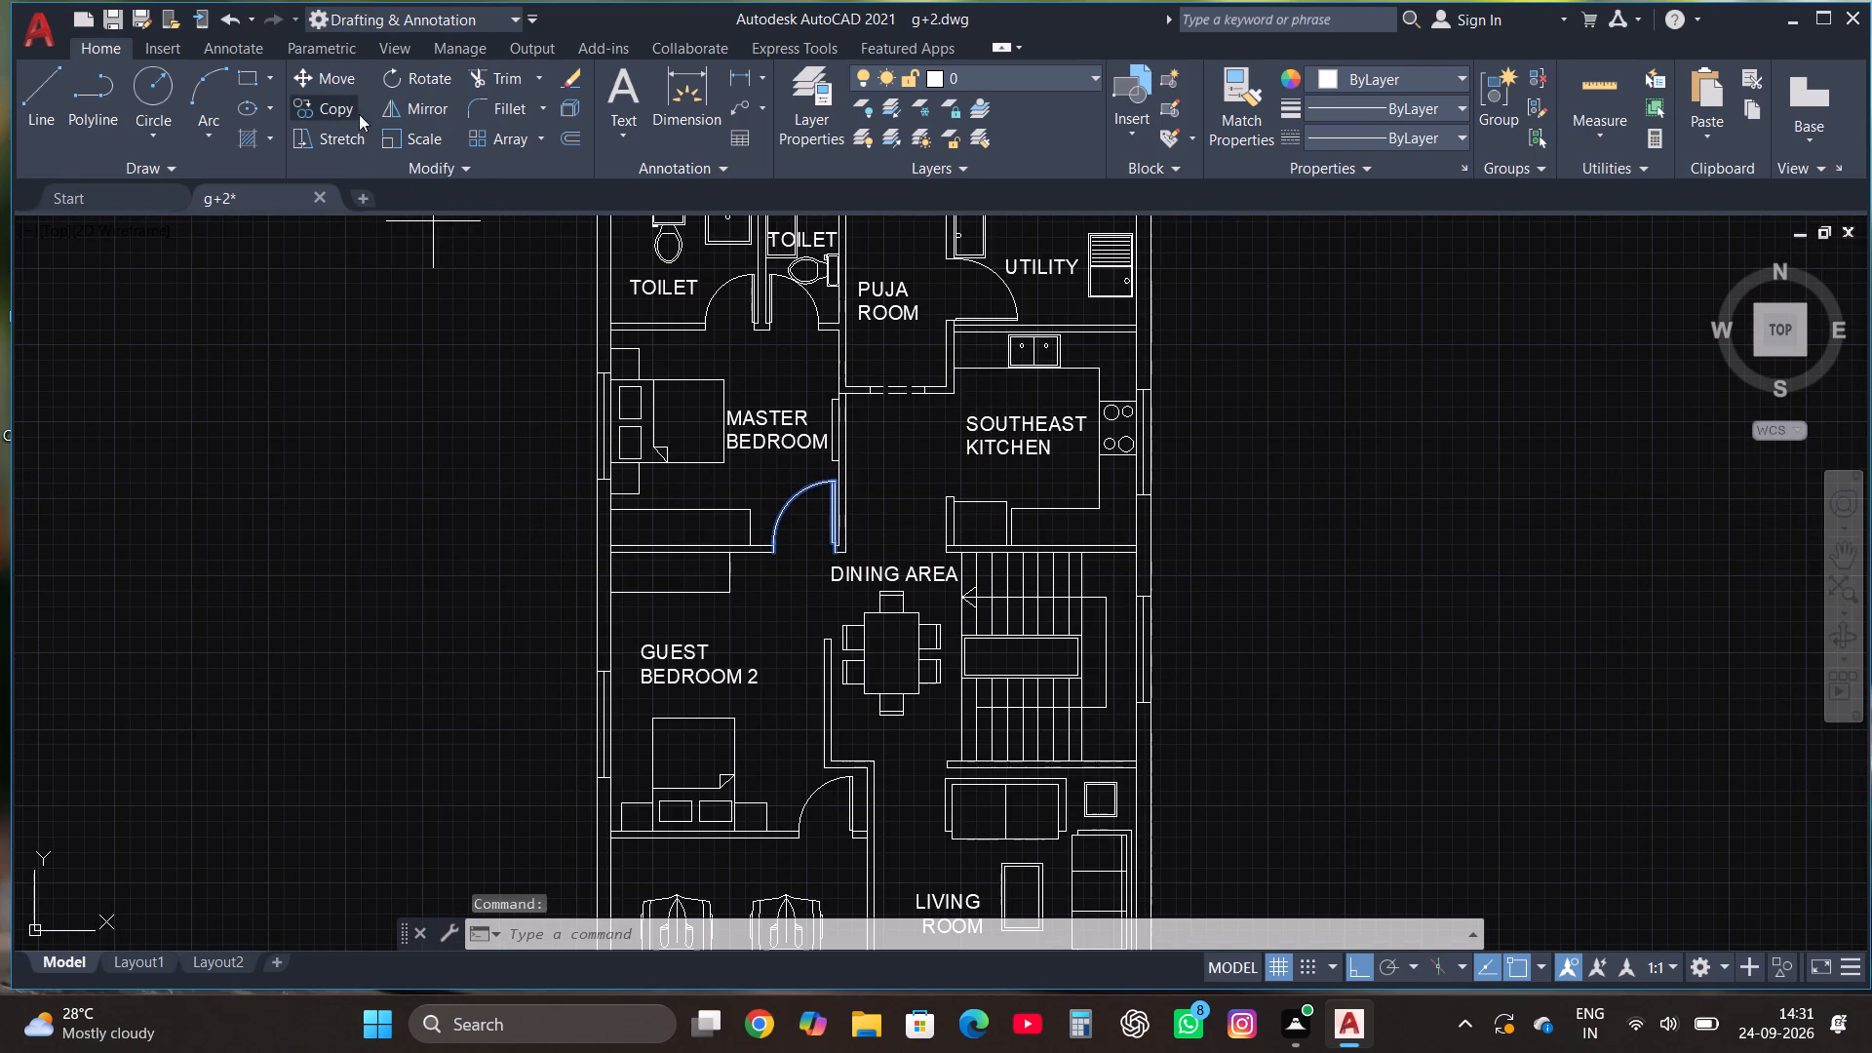
left_click(837, 553)
scroll(850, 512, "down", 3)
scroll(924, 673, "down", 1)
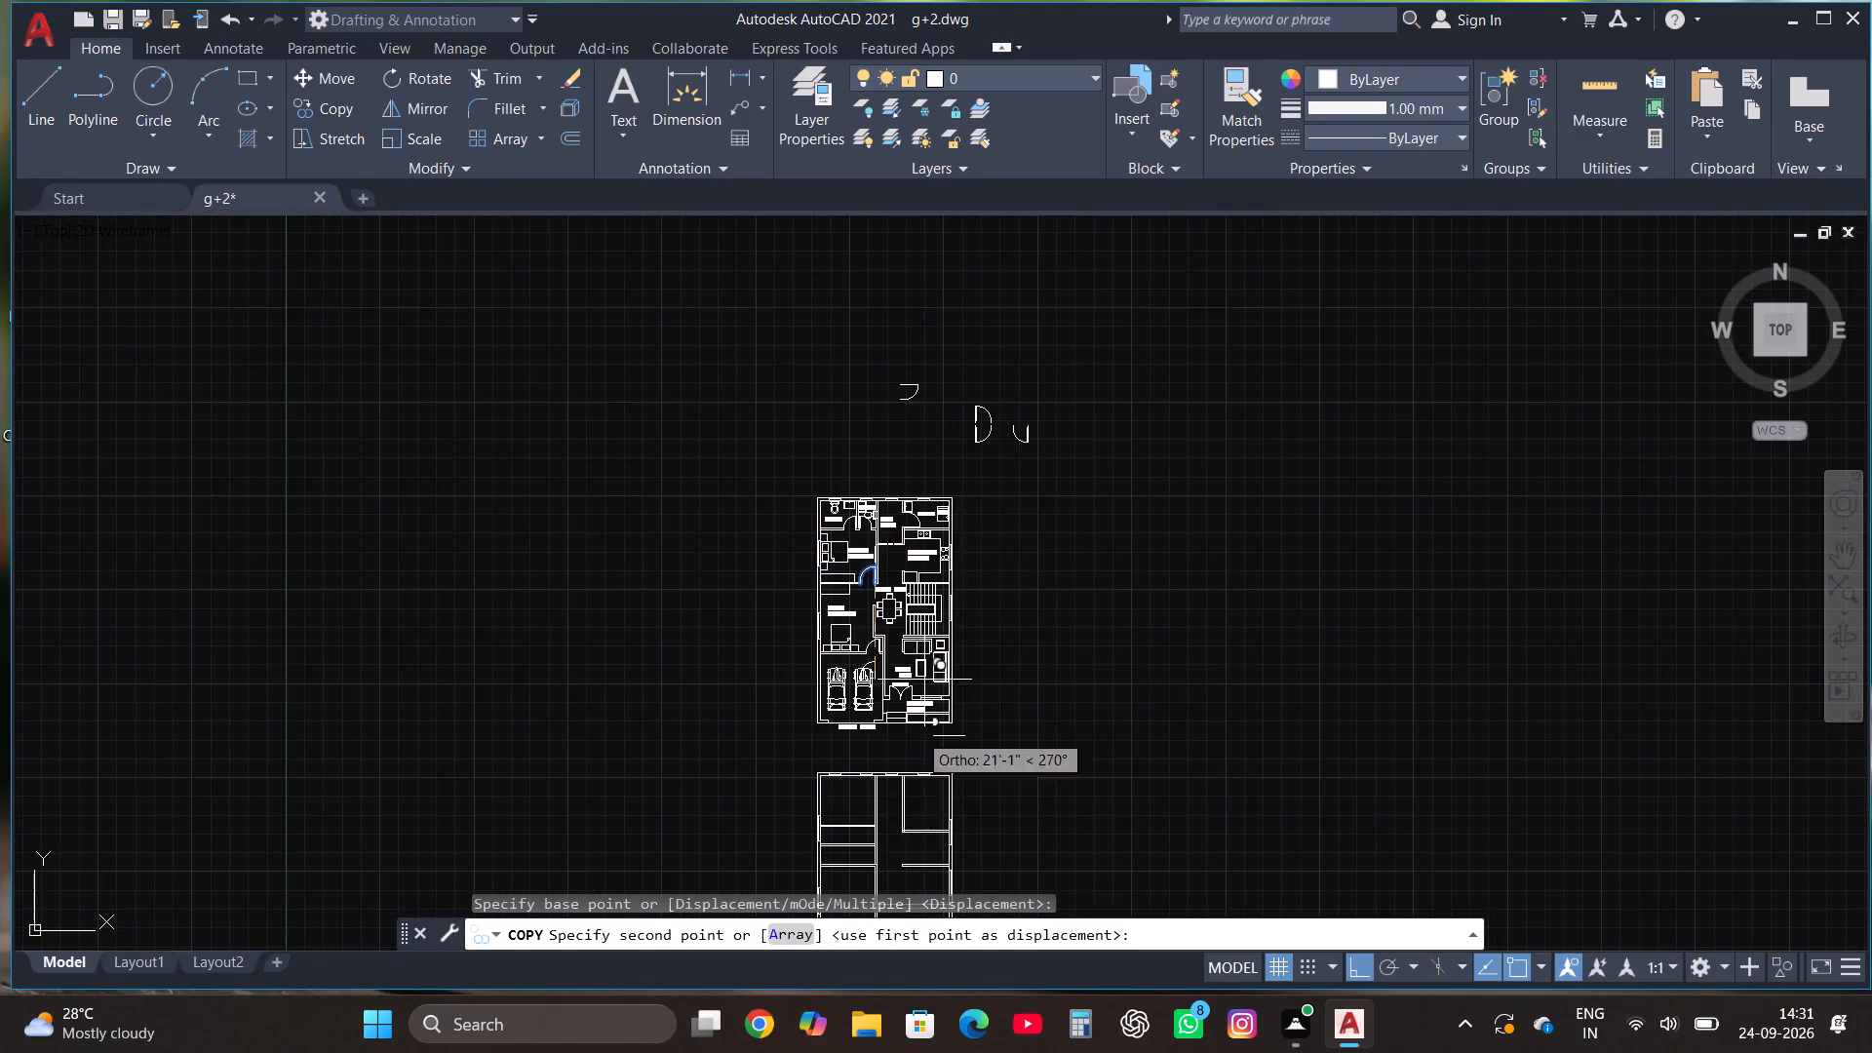
scroll(886, 815, "up", 3)
scroll(948, 695, "down", 2)
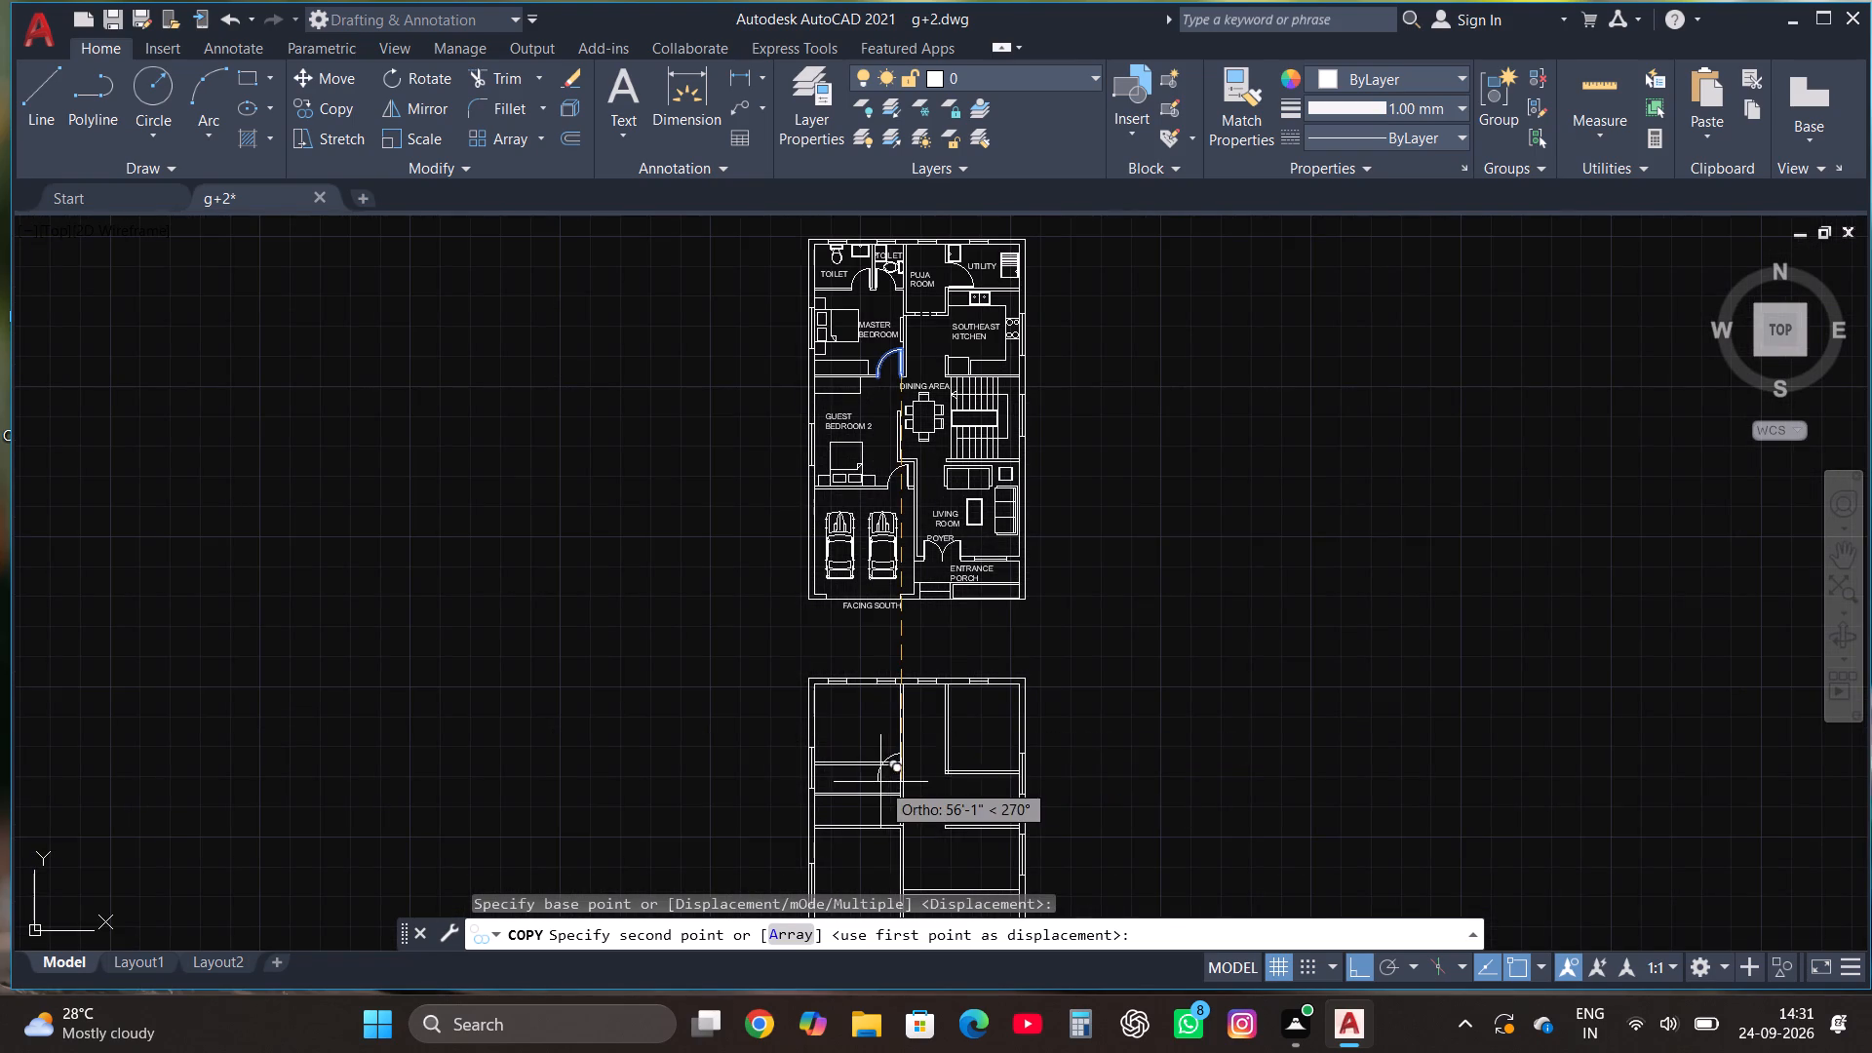
scroll(880, 782, "up", 3)
key("F8")
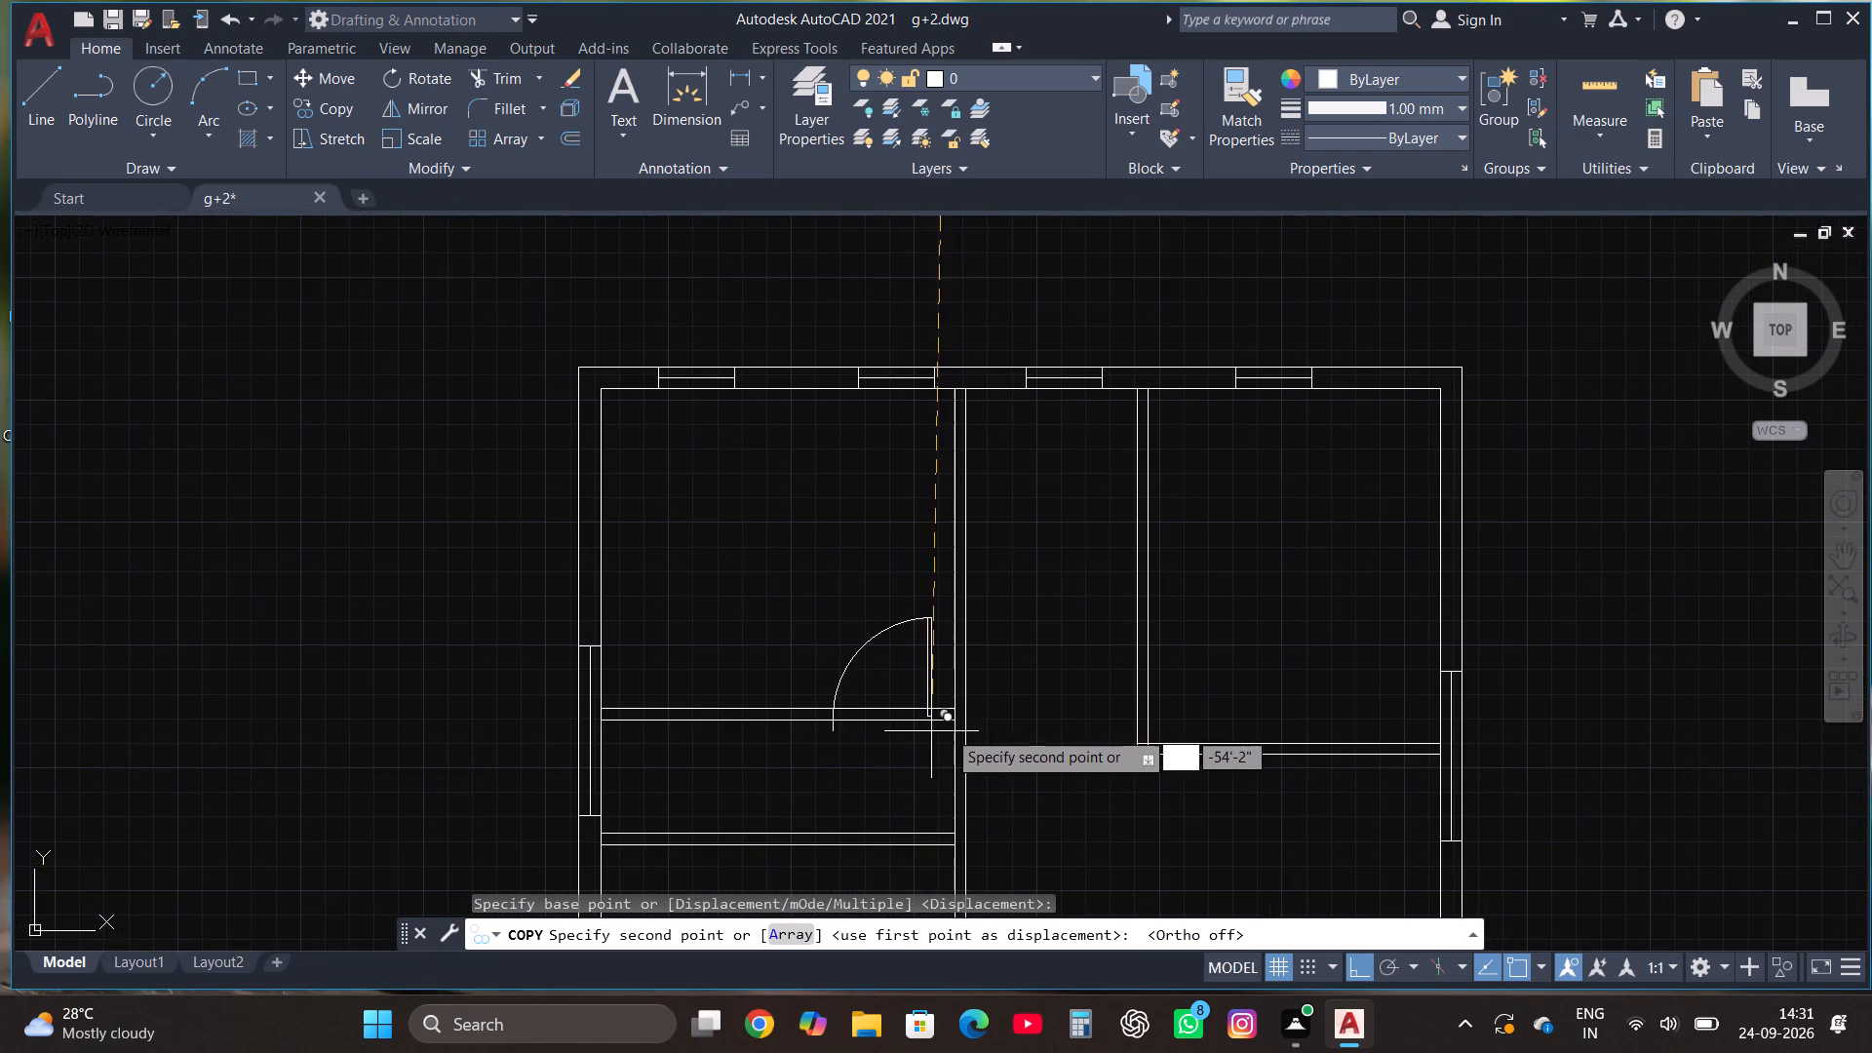
scroll(948, 729, "up", 2)
left_click(951, 714)
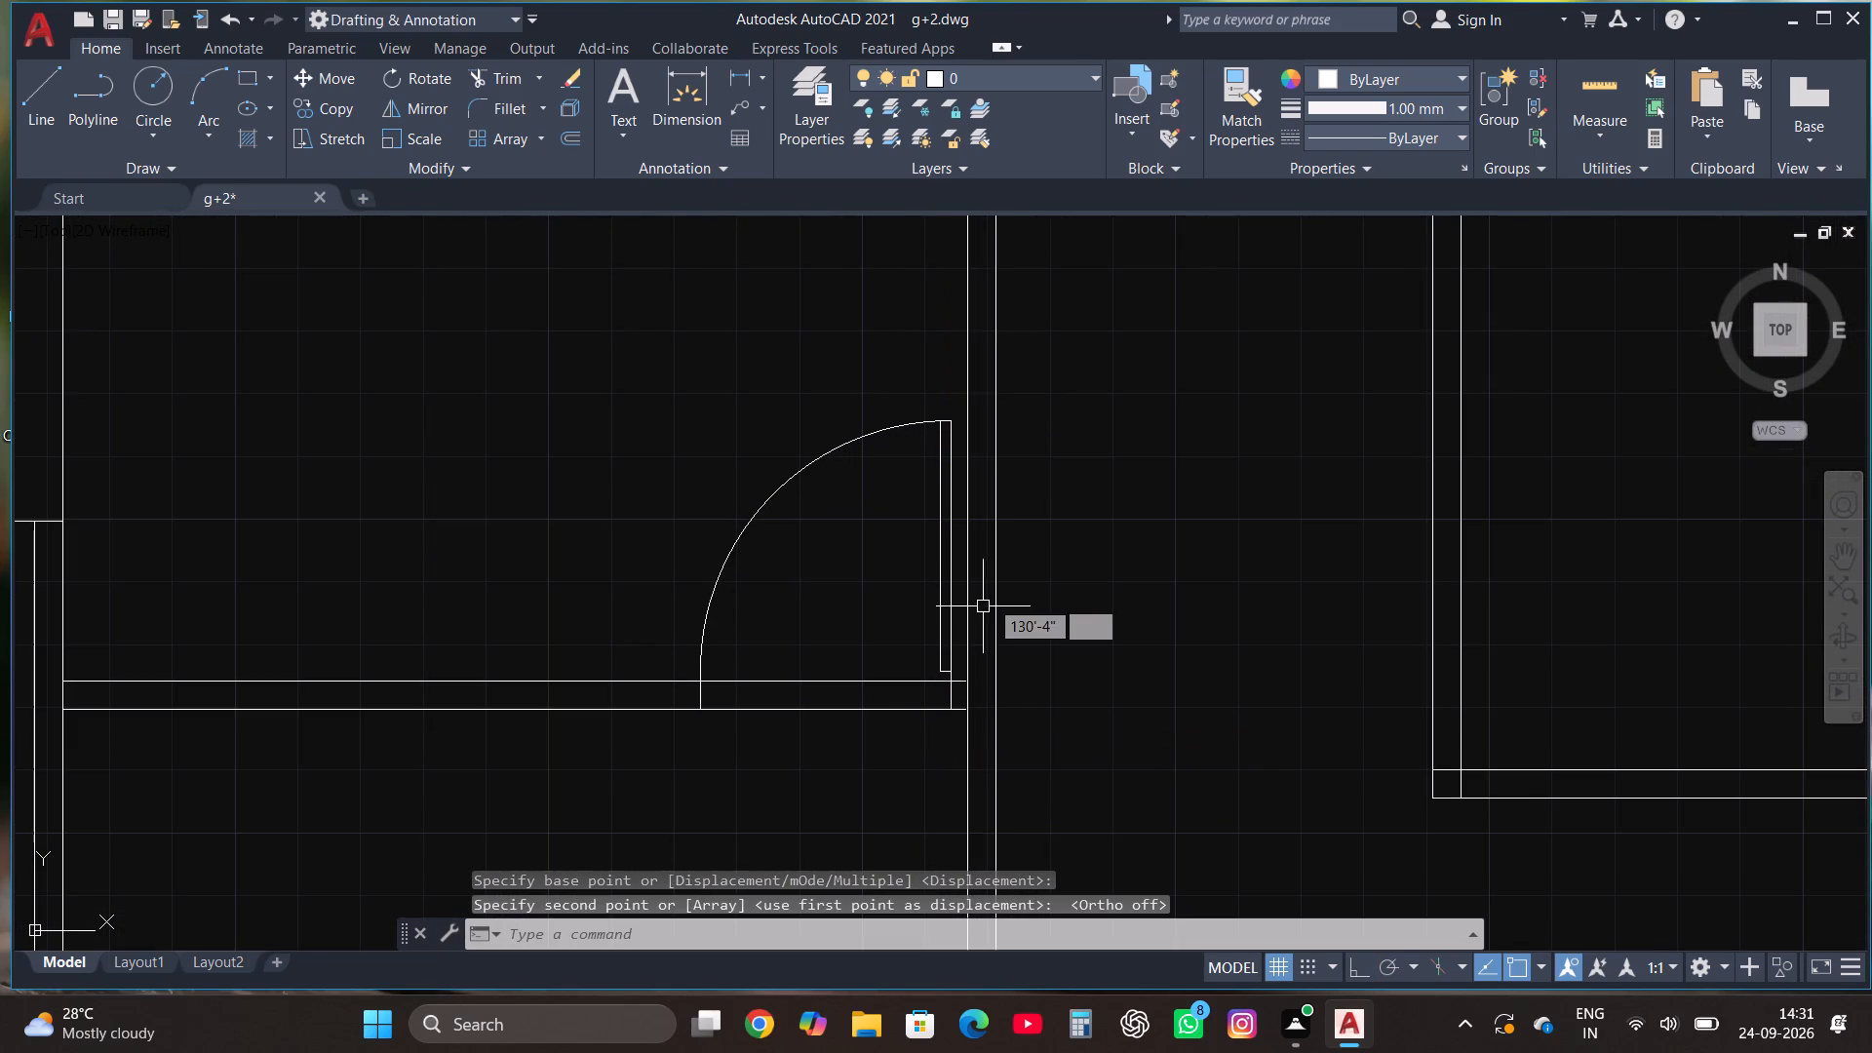
Copy the utility room's door from the ground-floor plan into the northeast room's west partition, just north of its southern corner.
scroll(1005, 673, "down", 5)
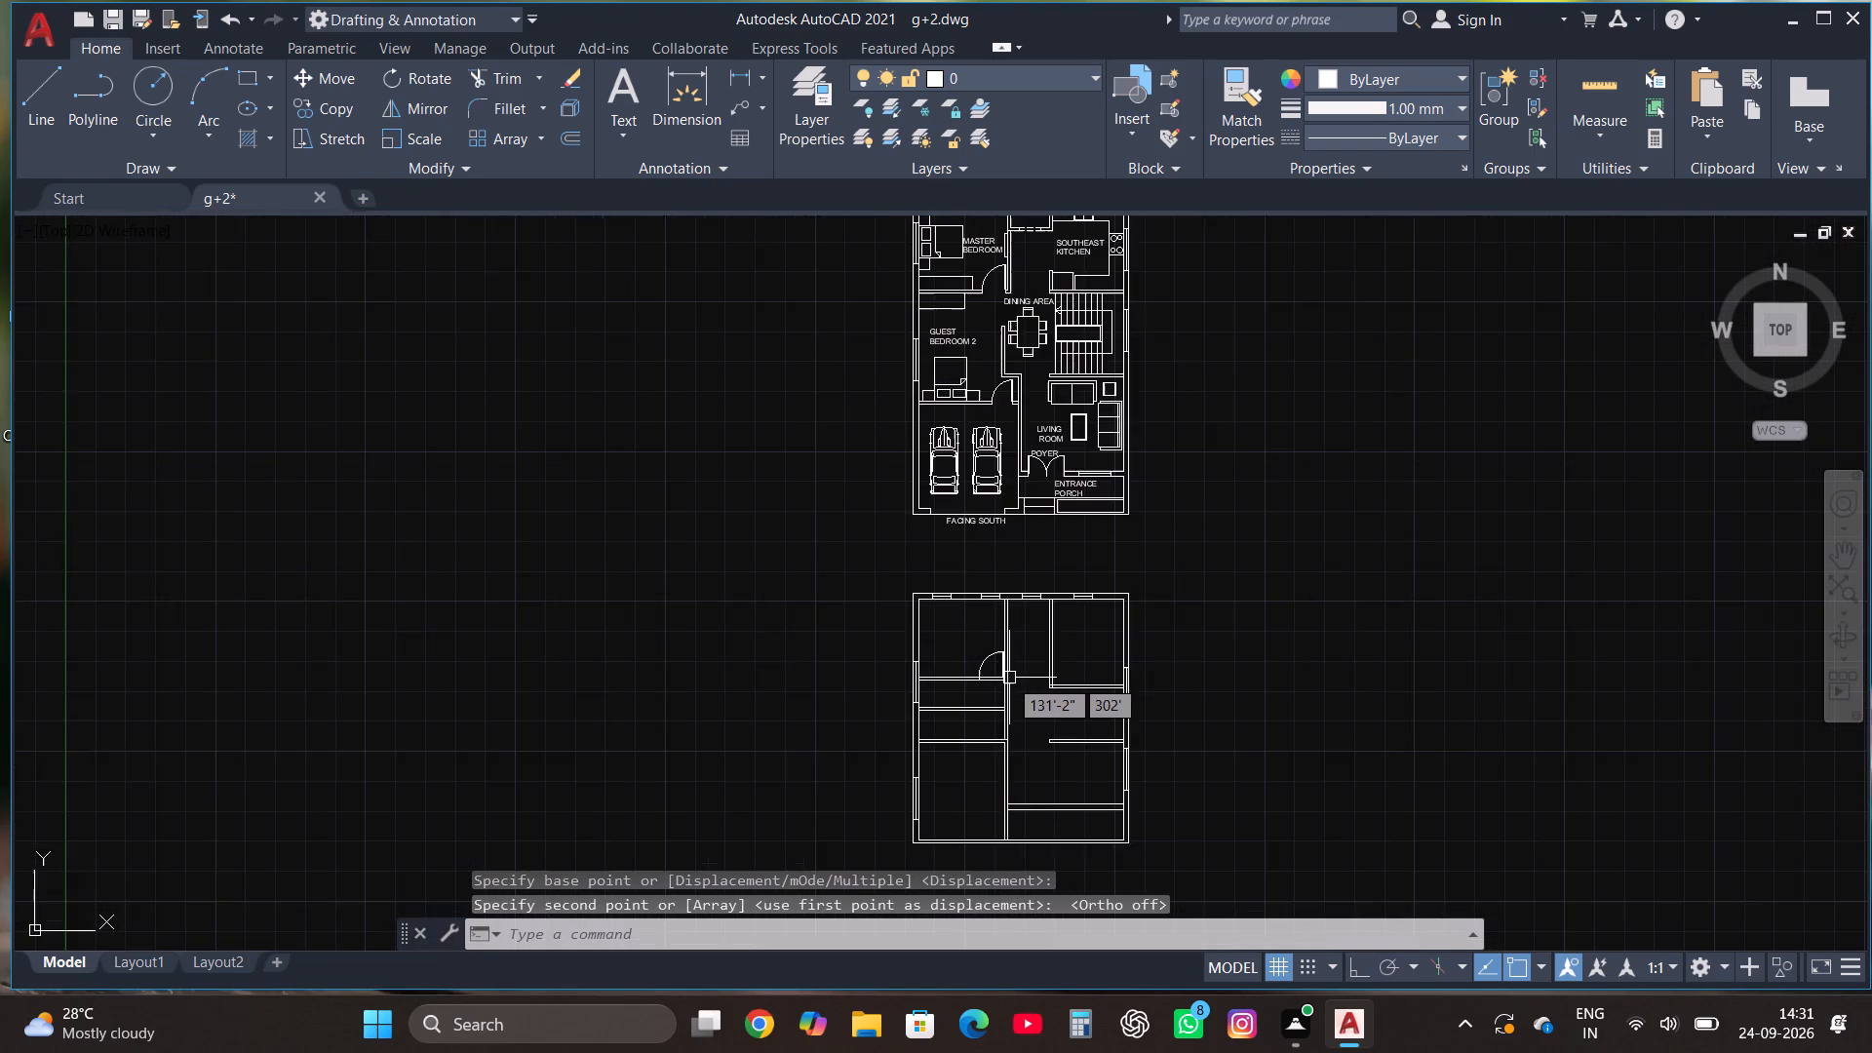
scroll(1004, 671, "down", 1)
scroll(1033, 347, "up", 3)
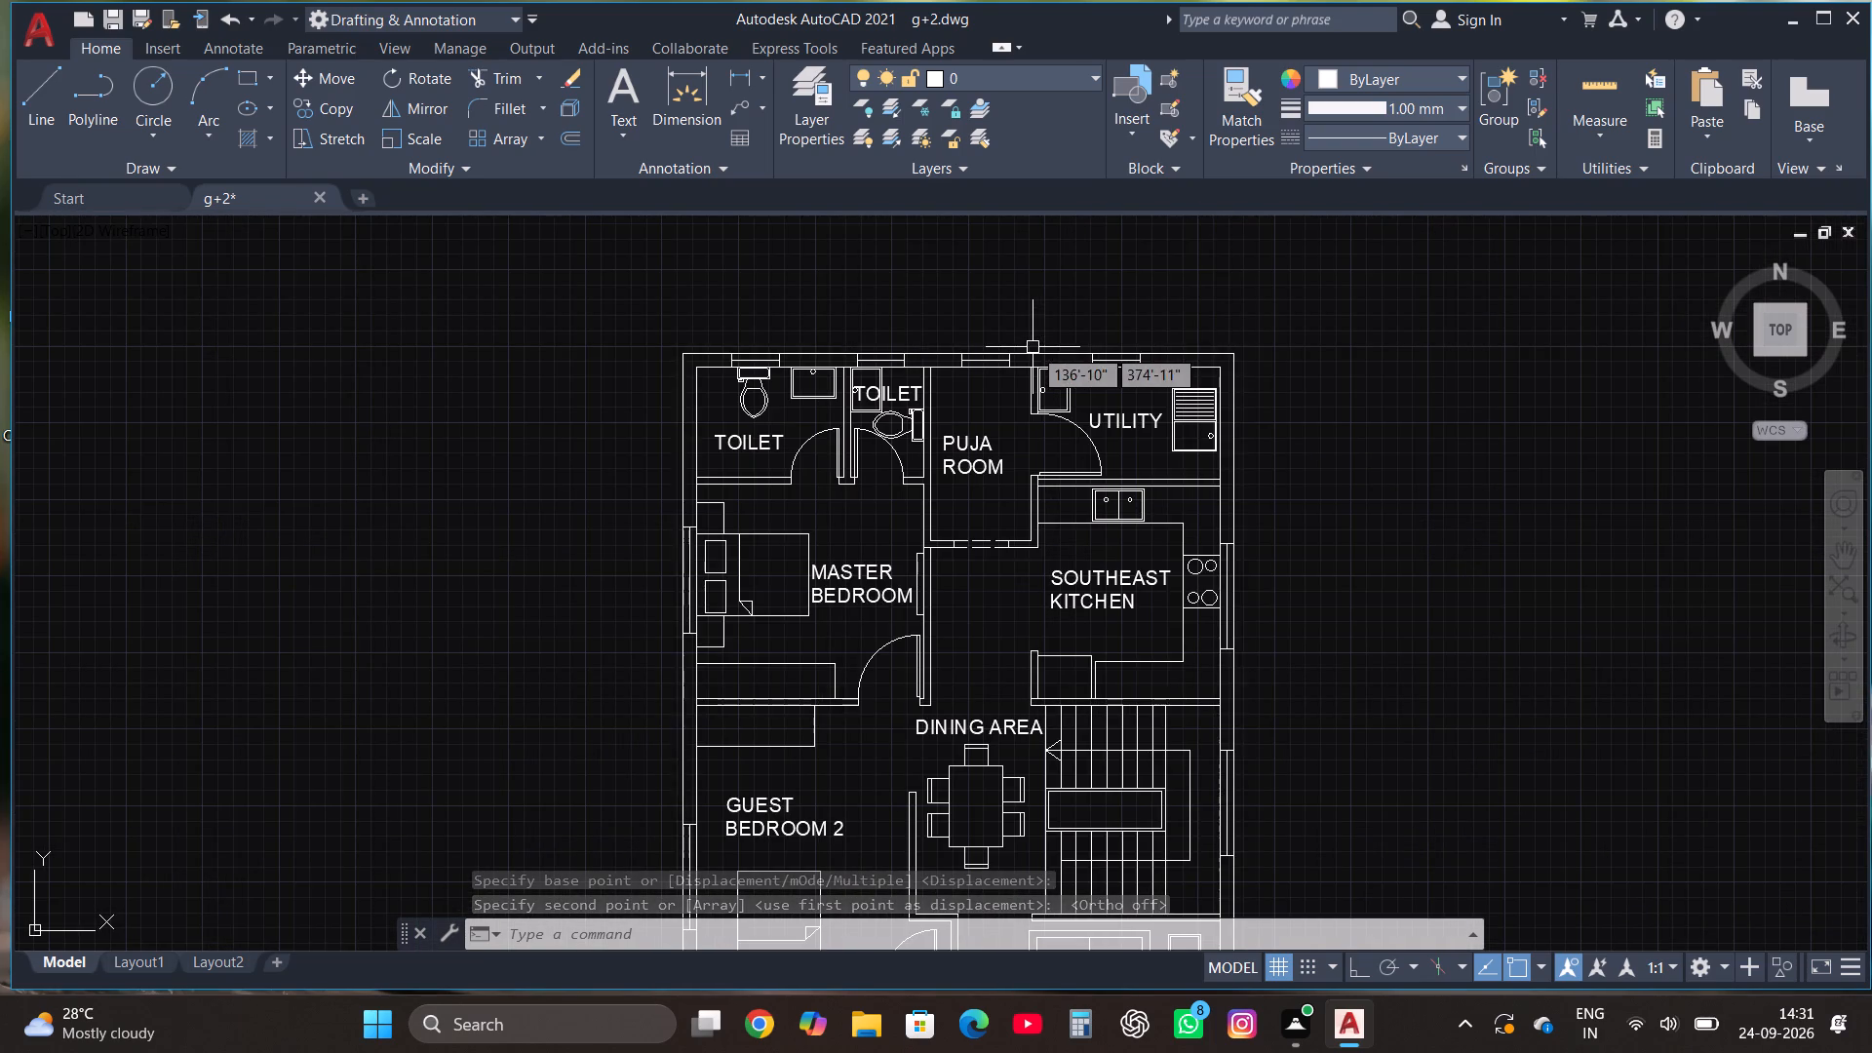
scroll(1001, 384, "down", 1)
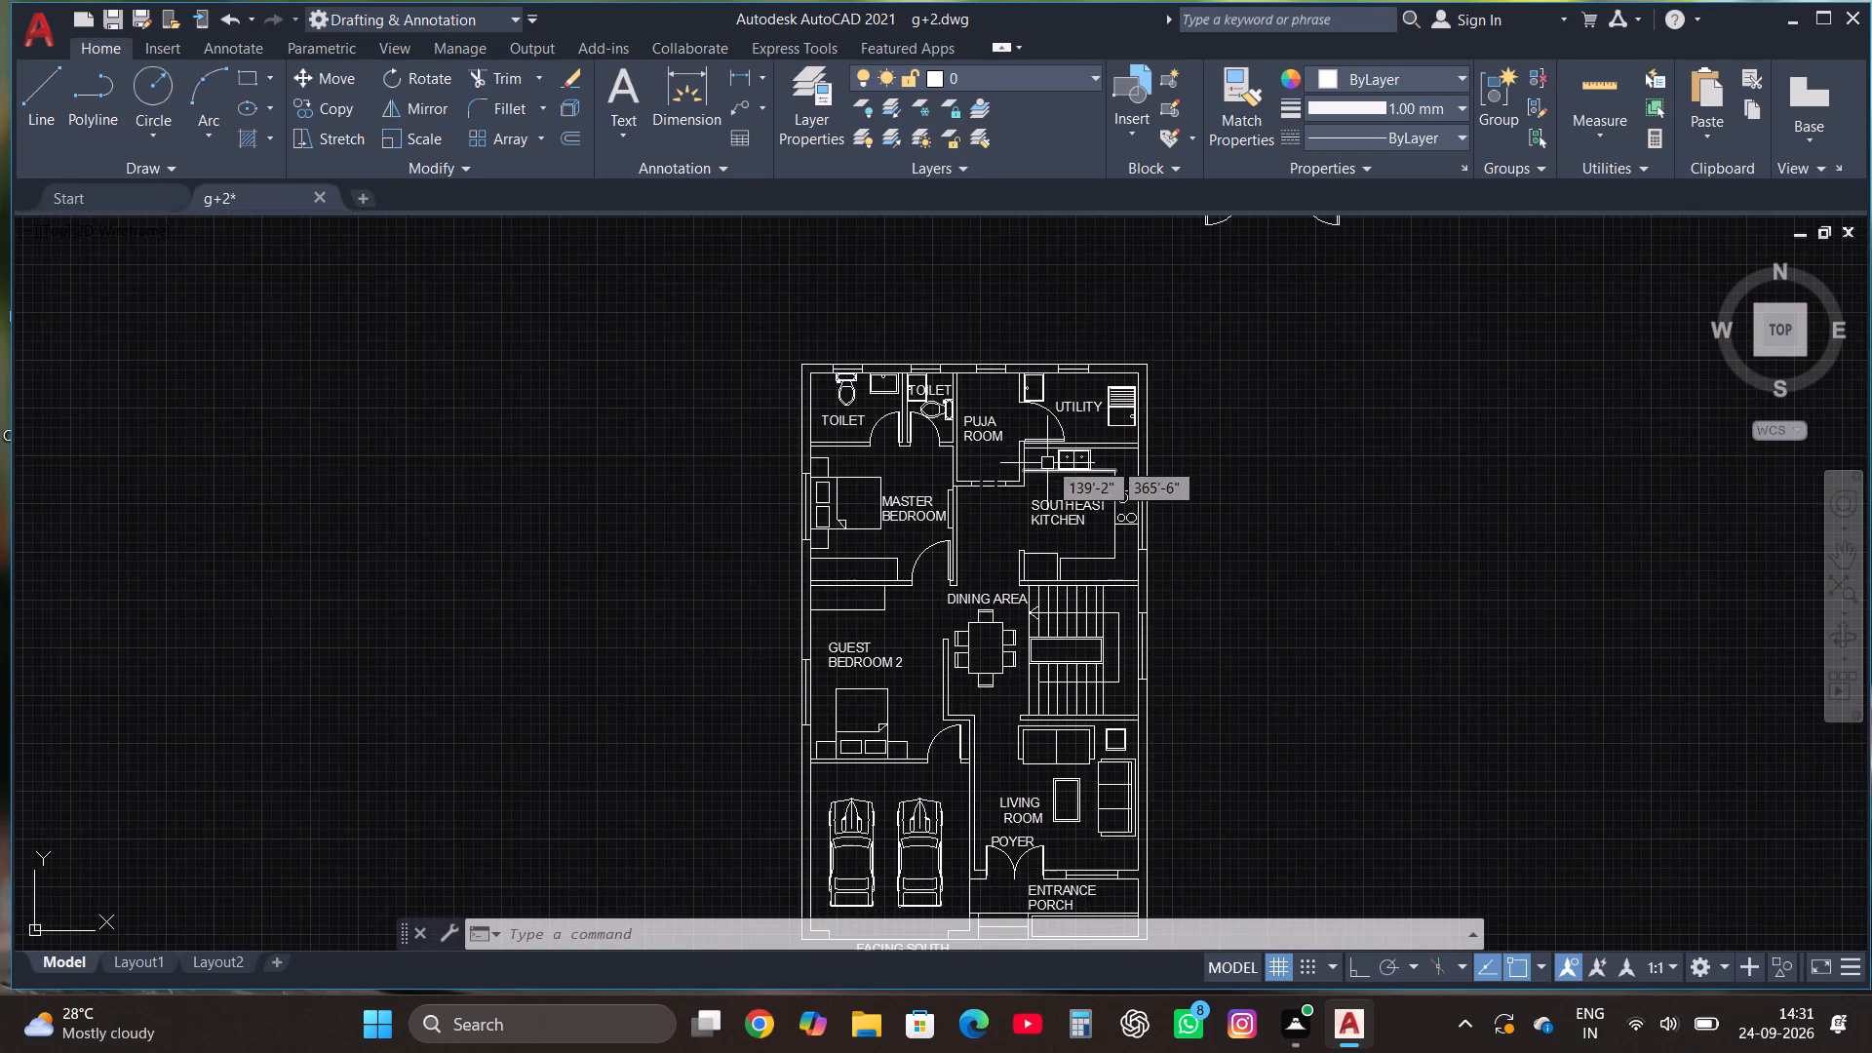
left_click(1055, 428)
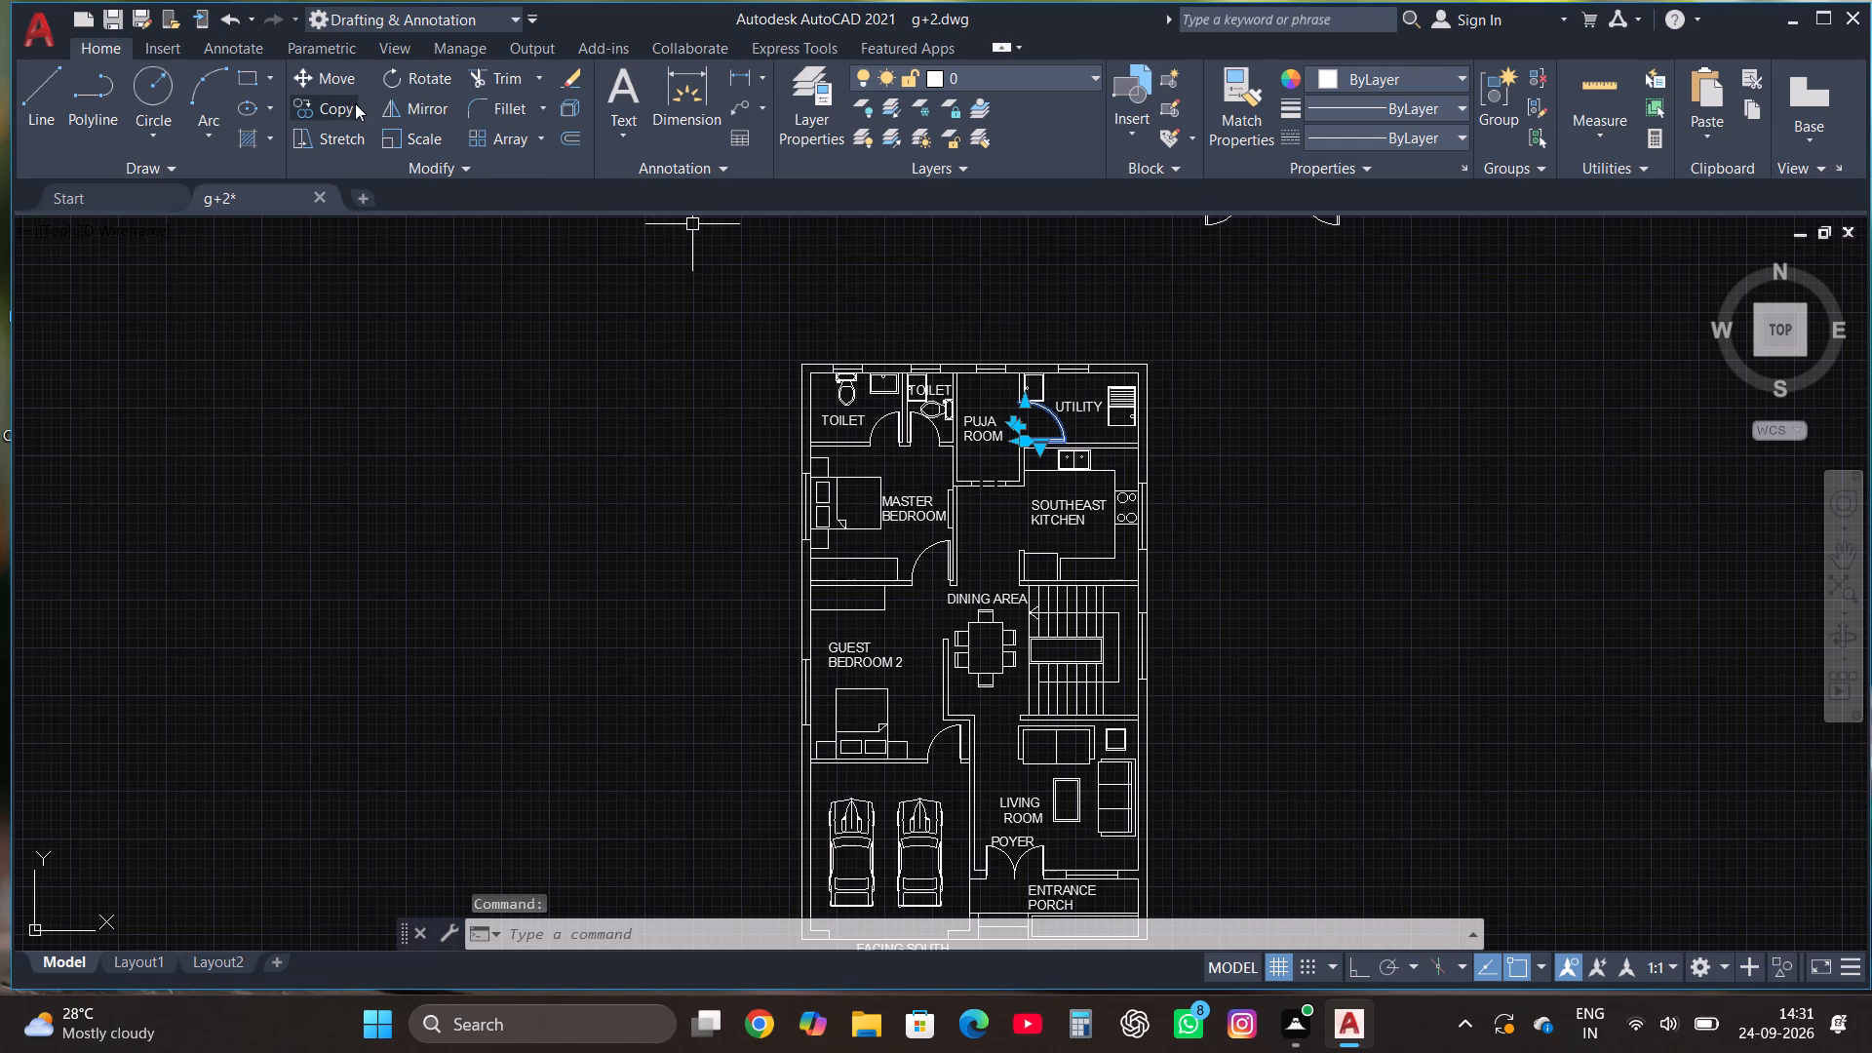
left_click(337, 108)
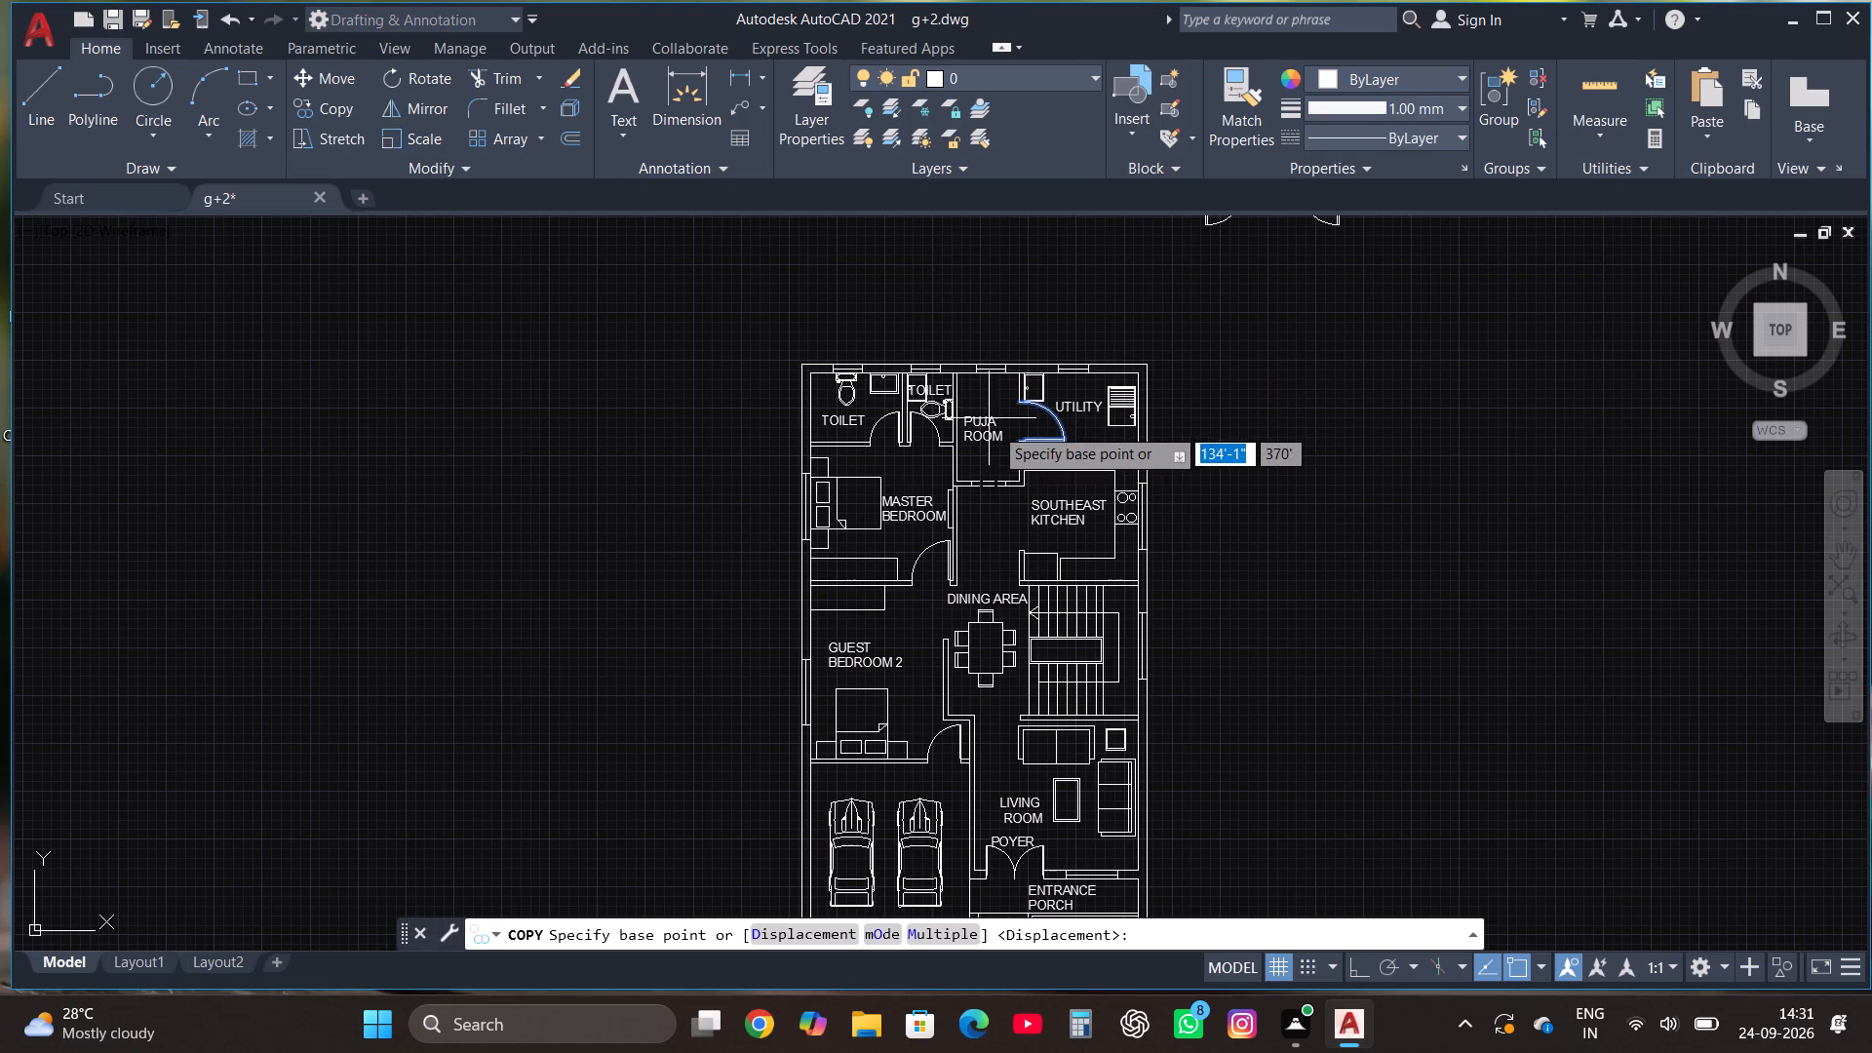
left_click(1020, 440)
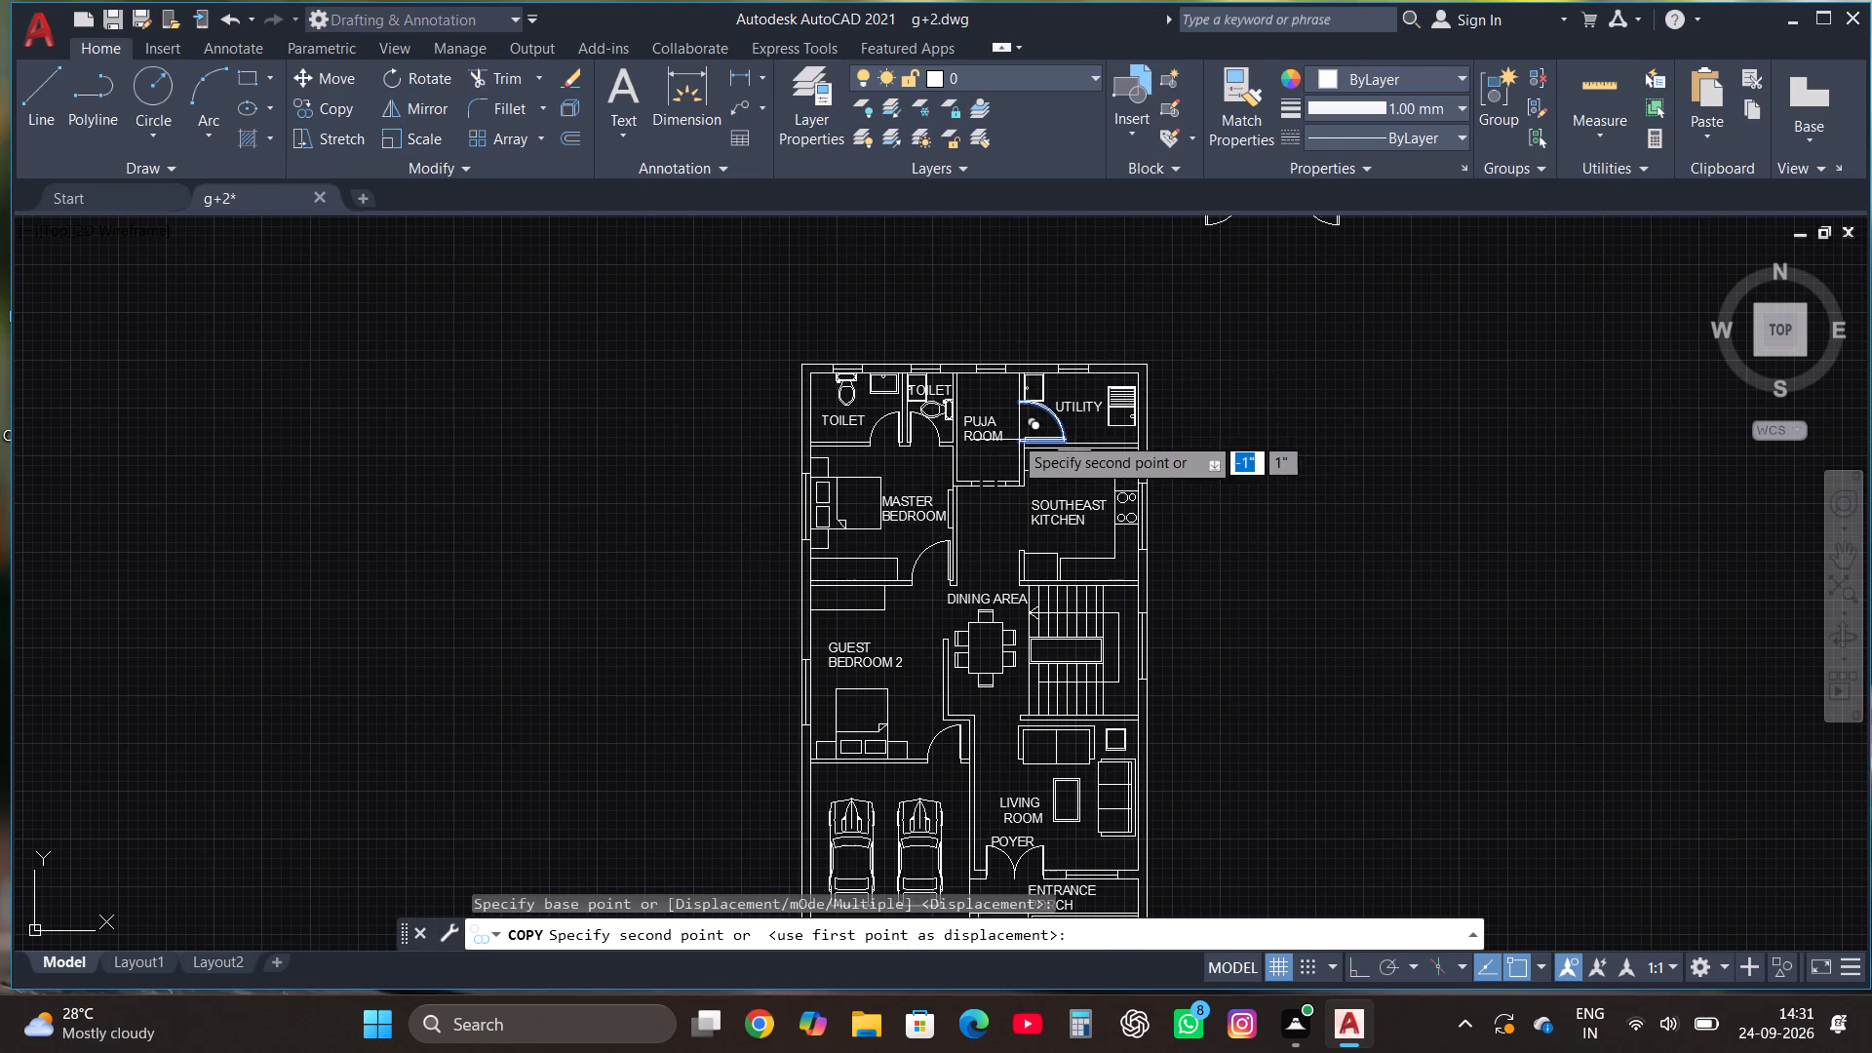
scroll(981, 409, "down", 4)
scroll(976, 599, "up", 3)
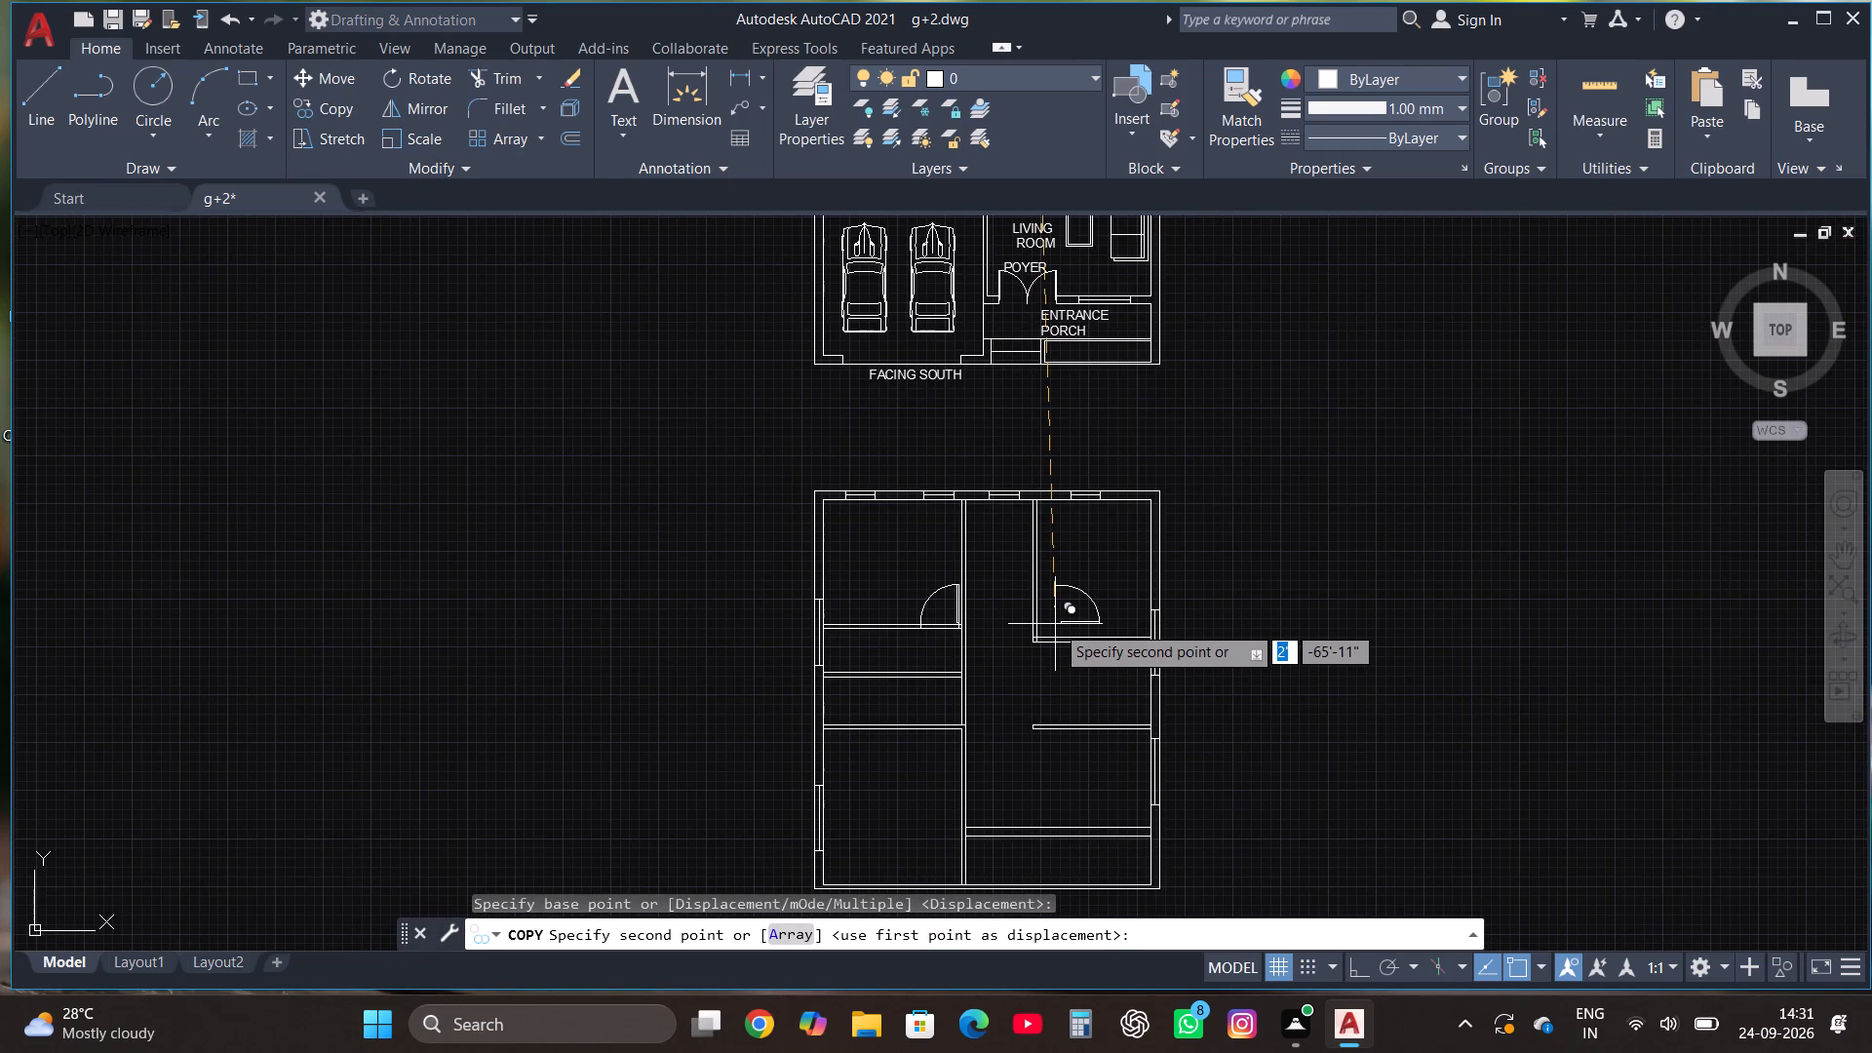
scroll(1055, 624, "up", 3)
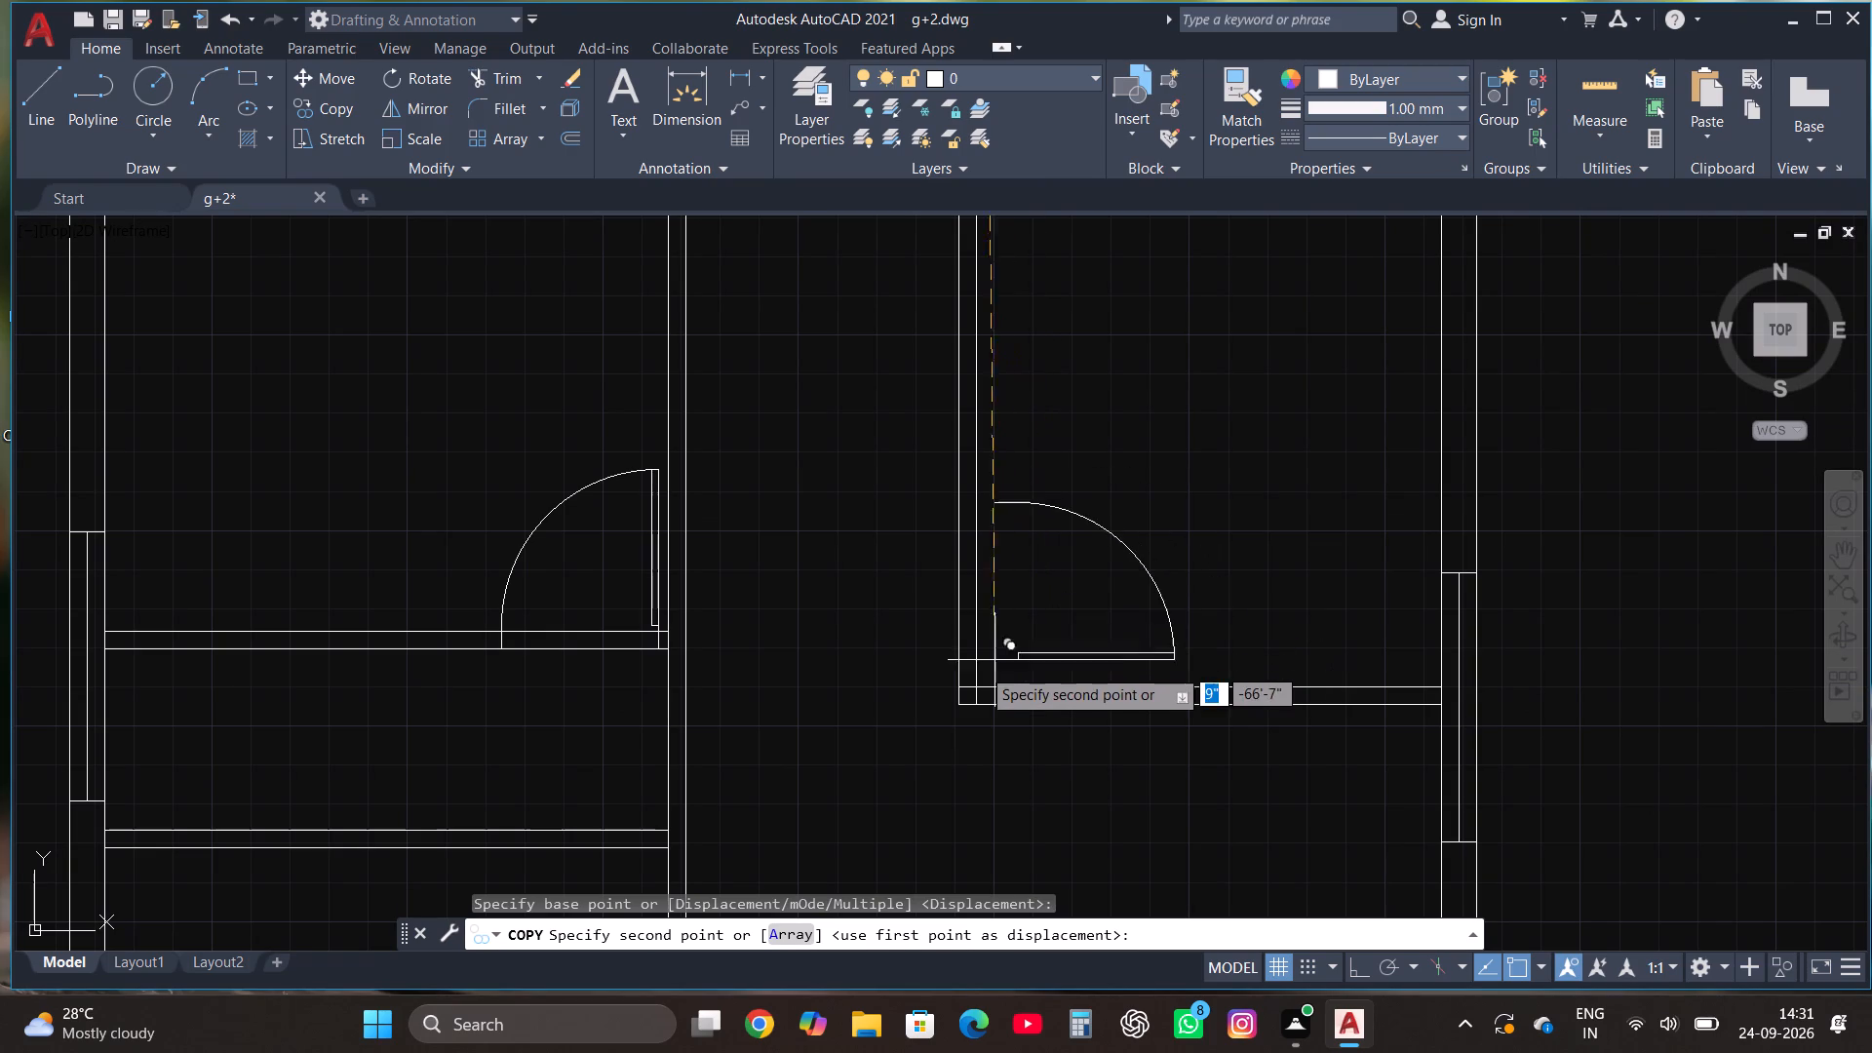
left_click(959, 668)
Draw a horizontal line about 6'-1" long from the central partition's east face across the passage into the northeast room's west partition.
scroll(1078, 596, "down", 2)
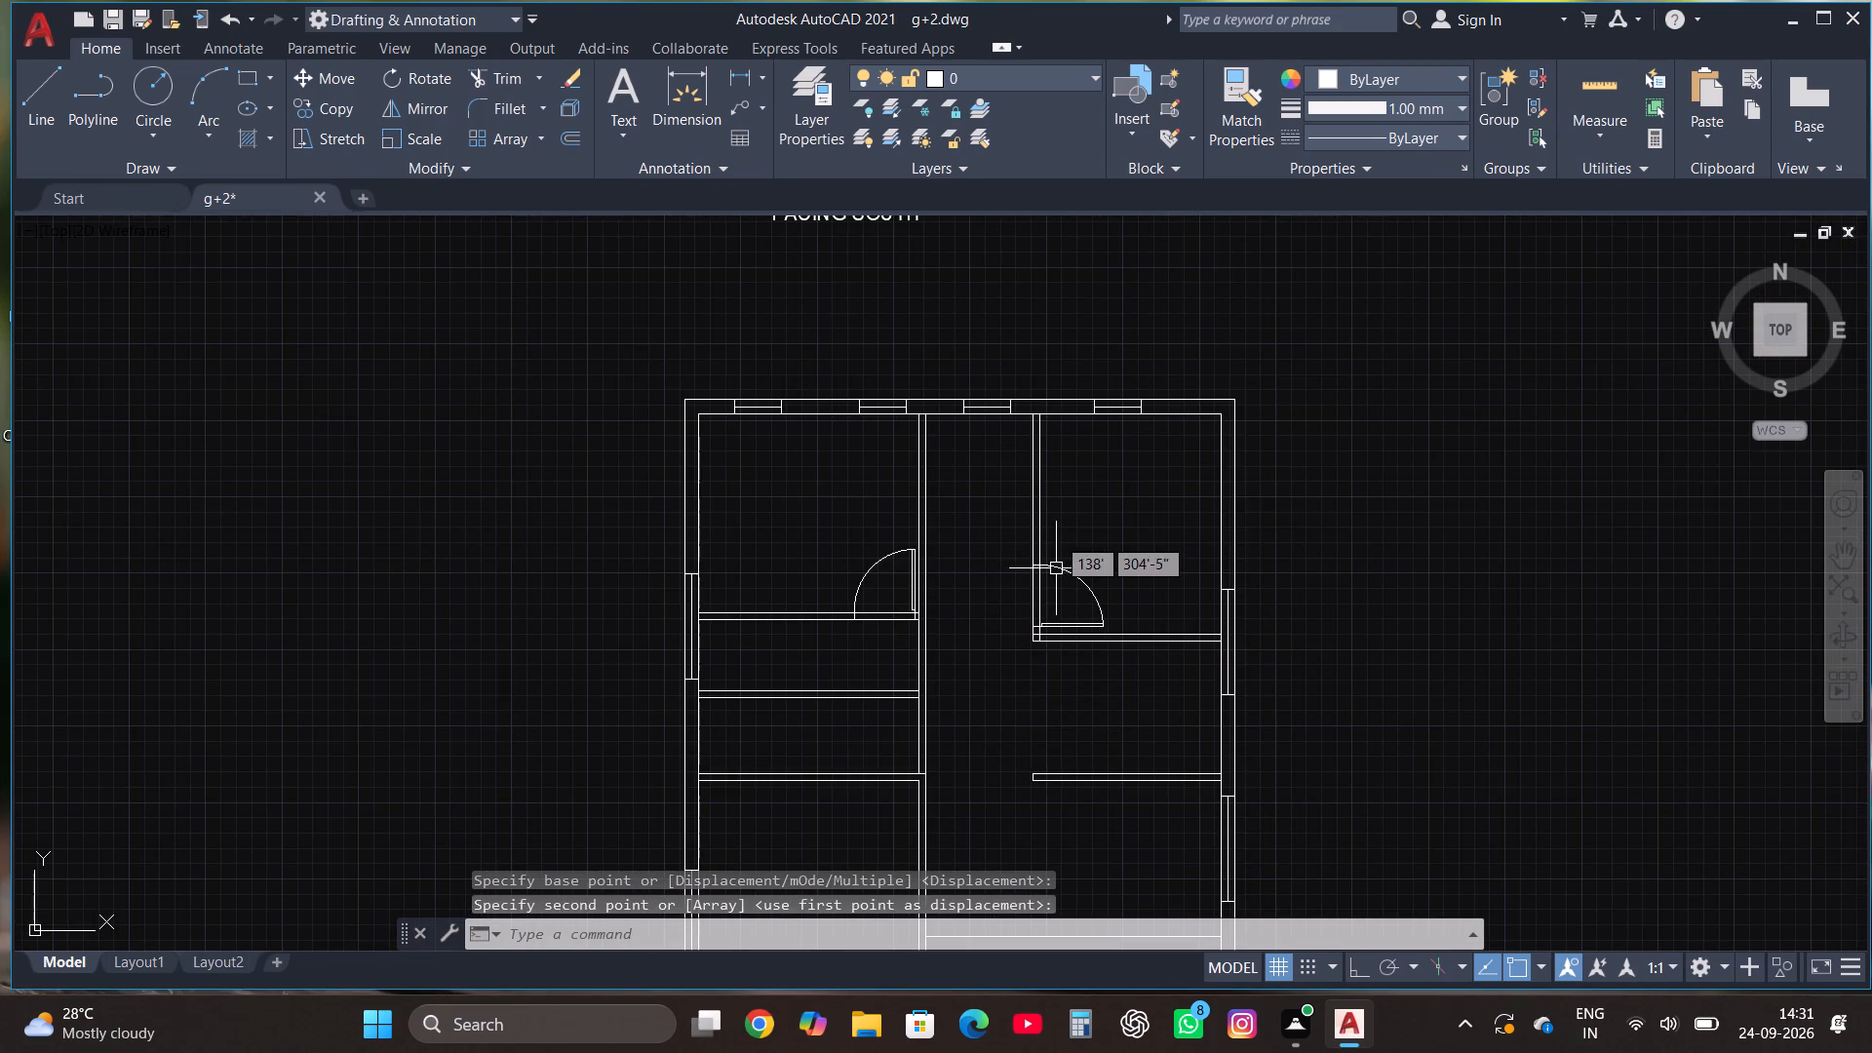
scroll(1056, 533, "up", 1)
left_click(39, 90)
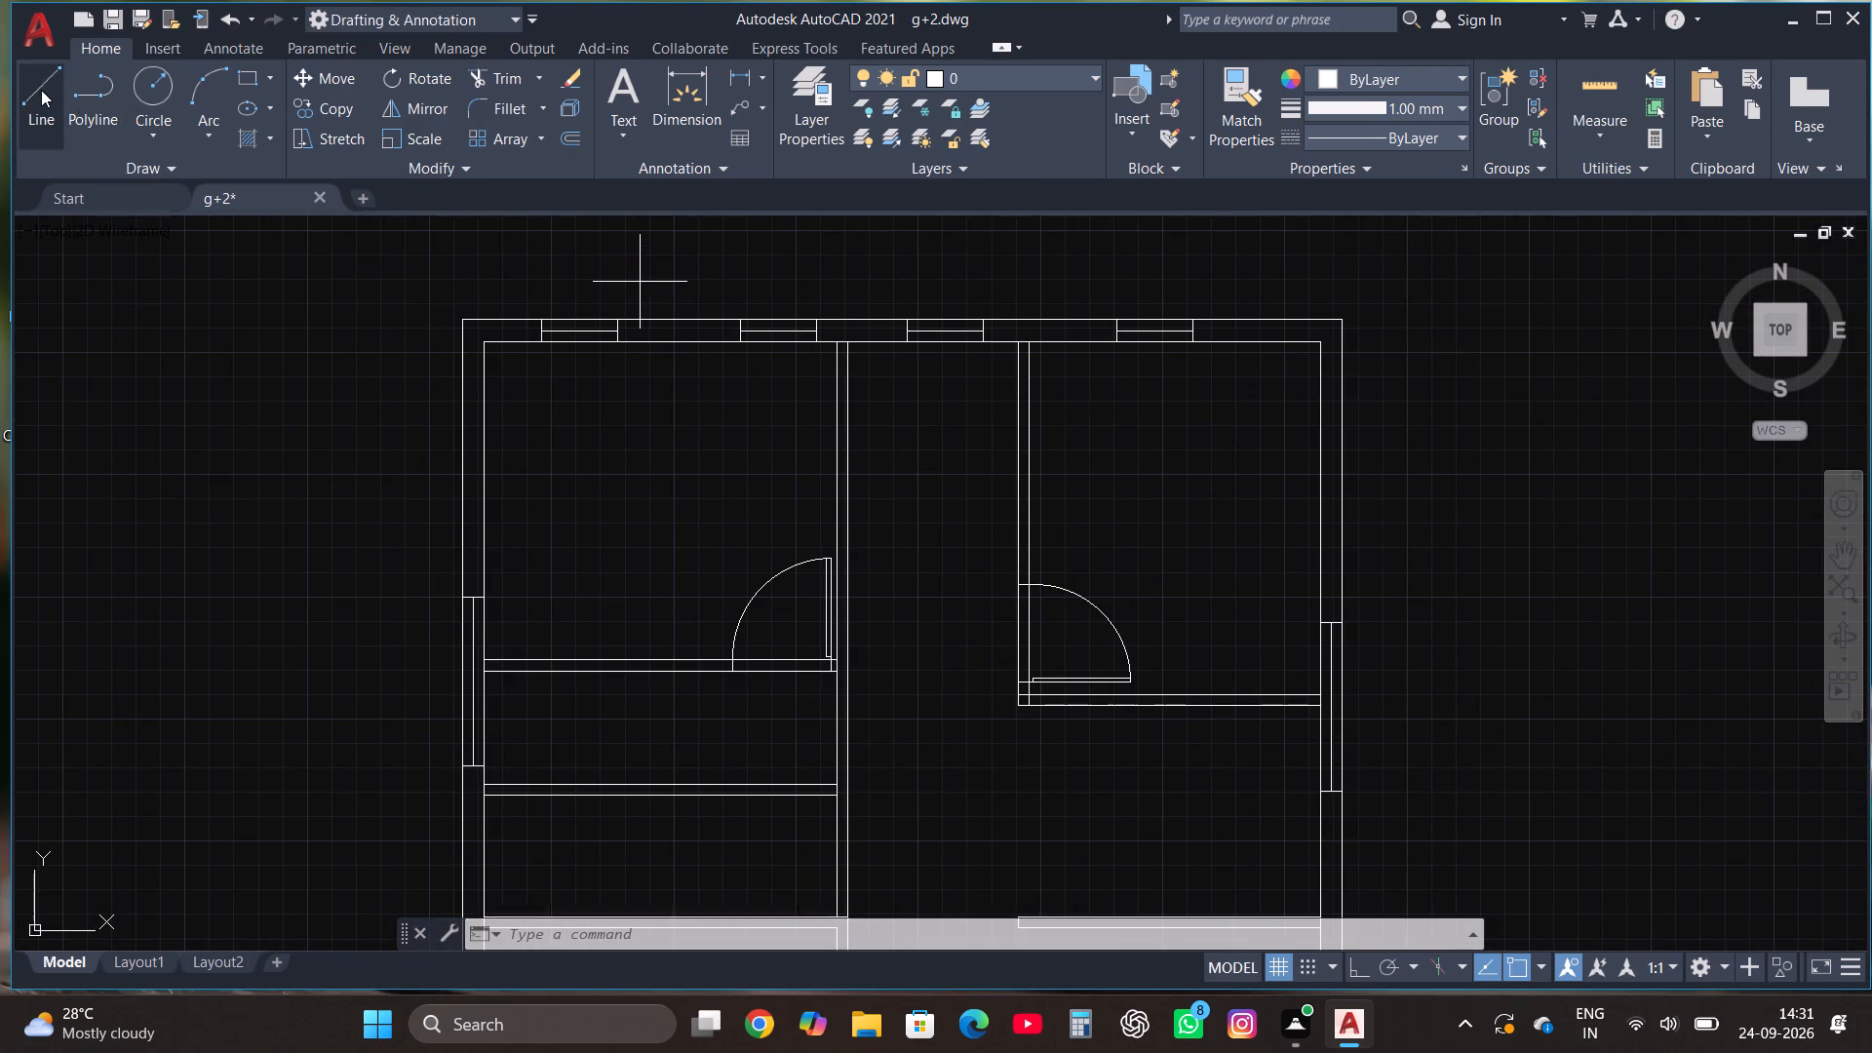
scroll(1163, 634, "up", 1)
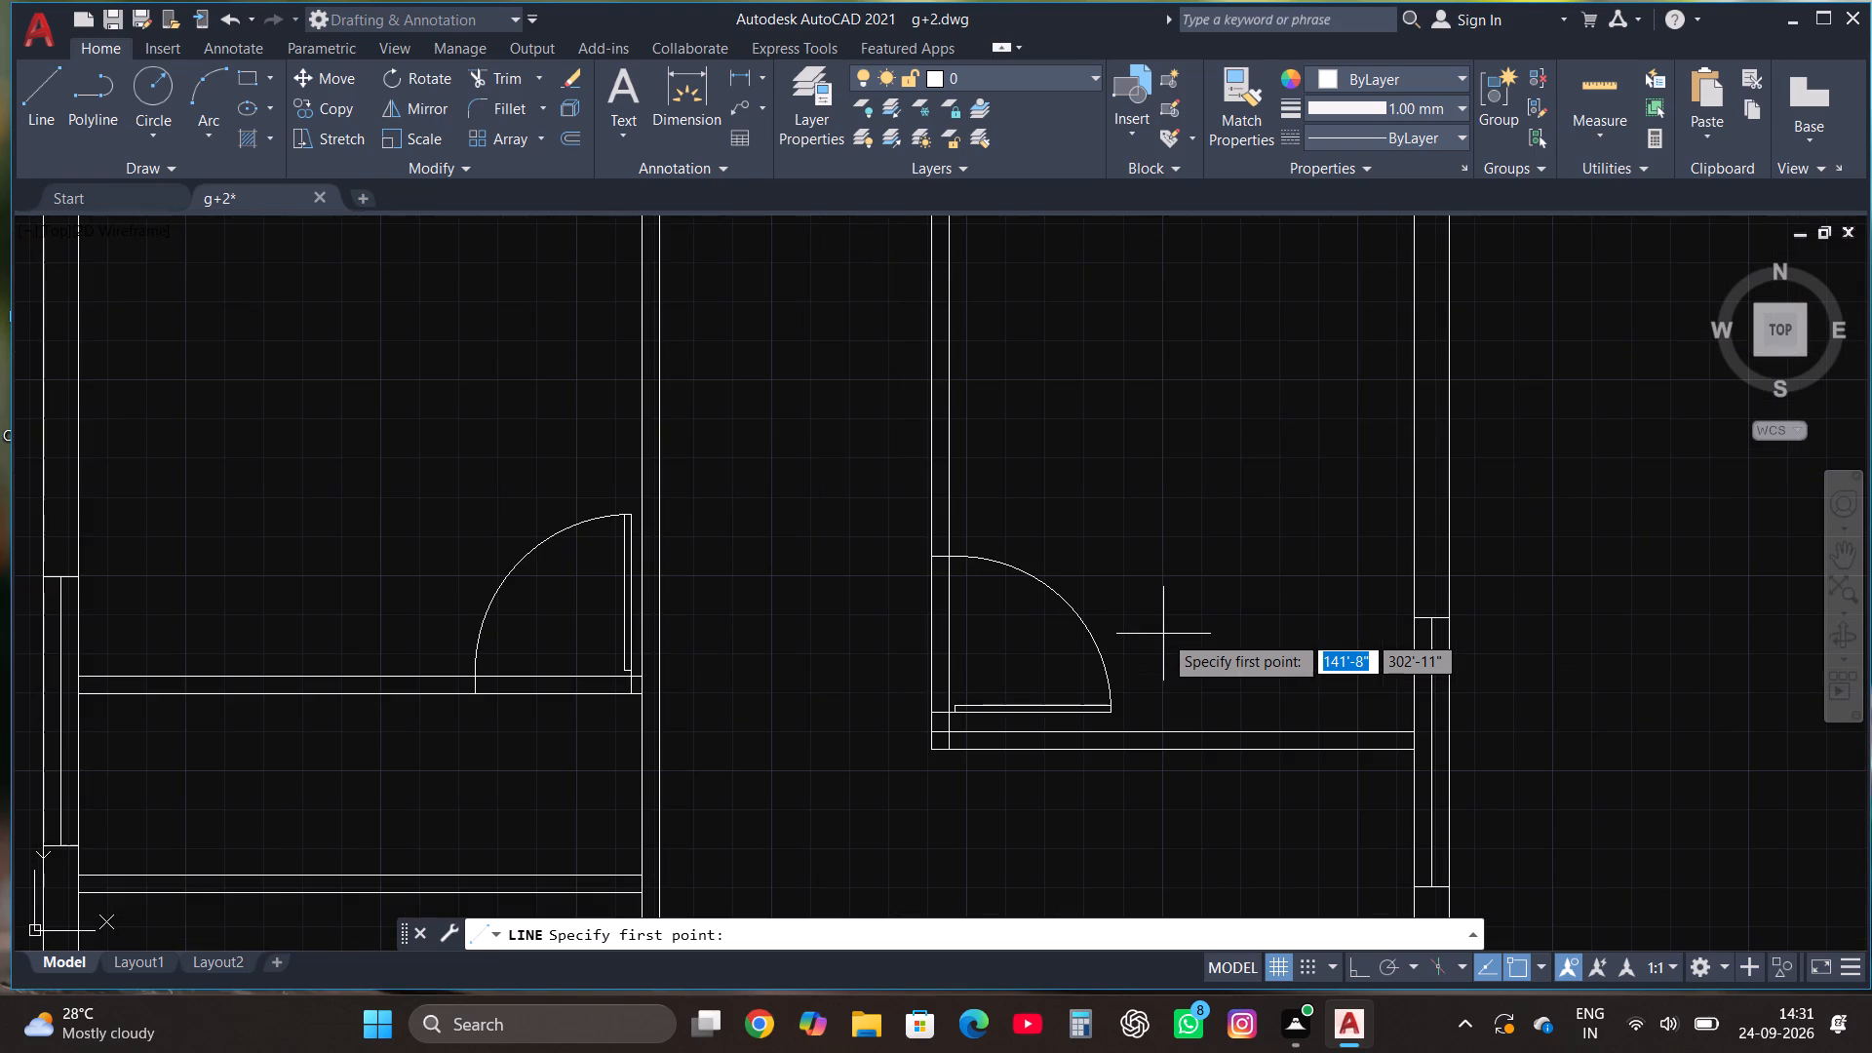
left_click(659, 513)
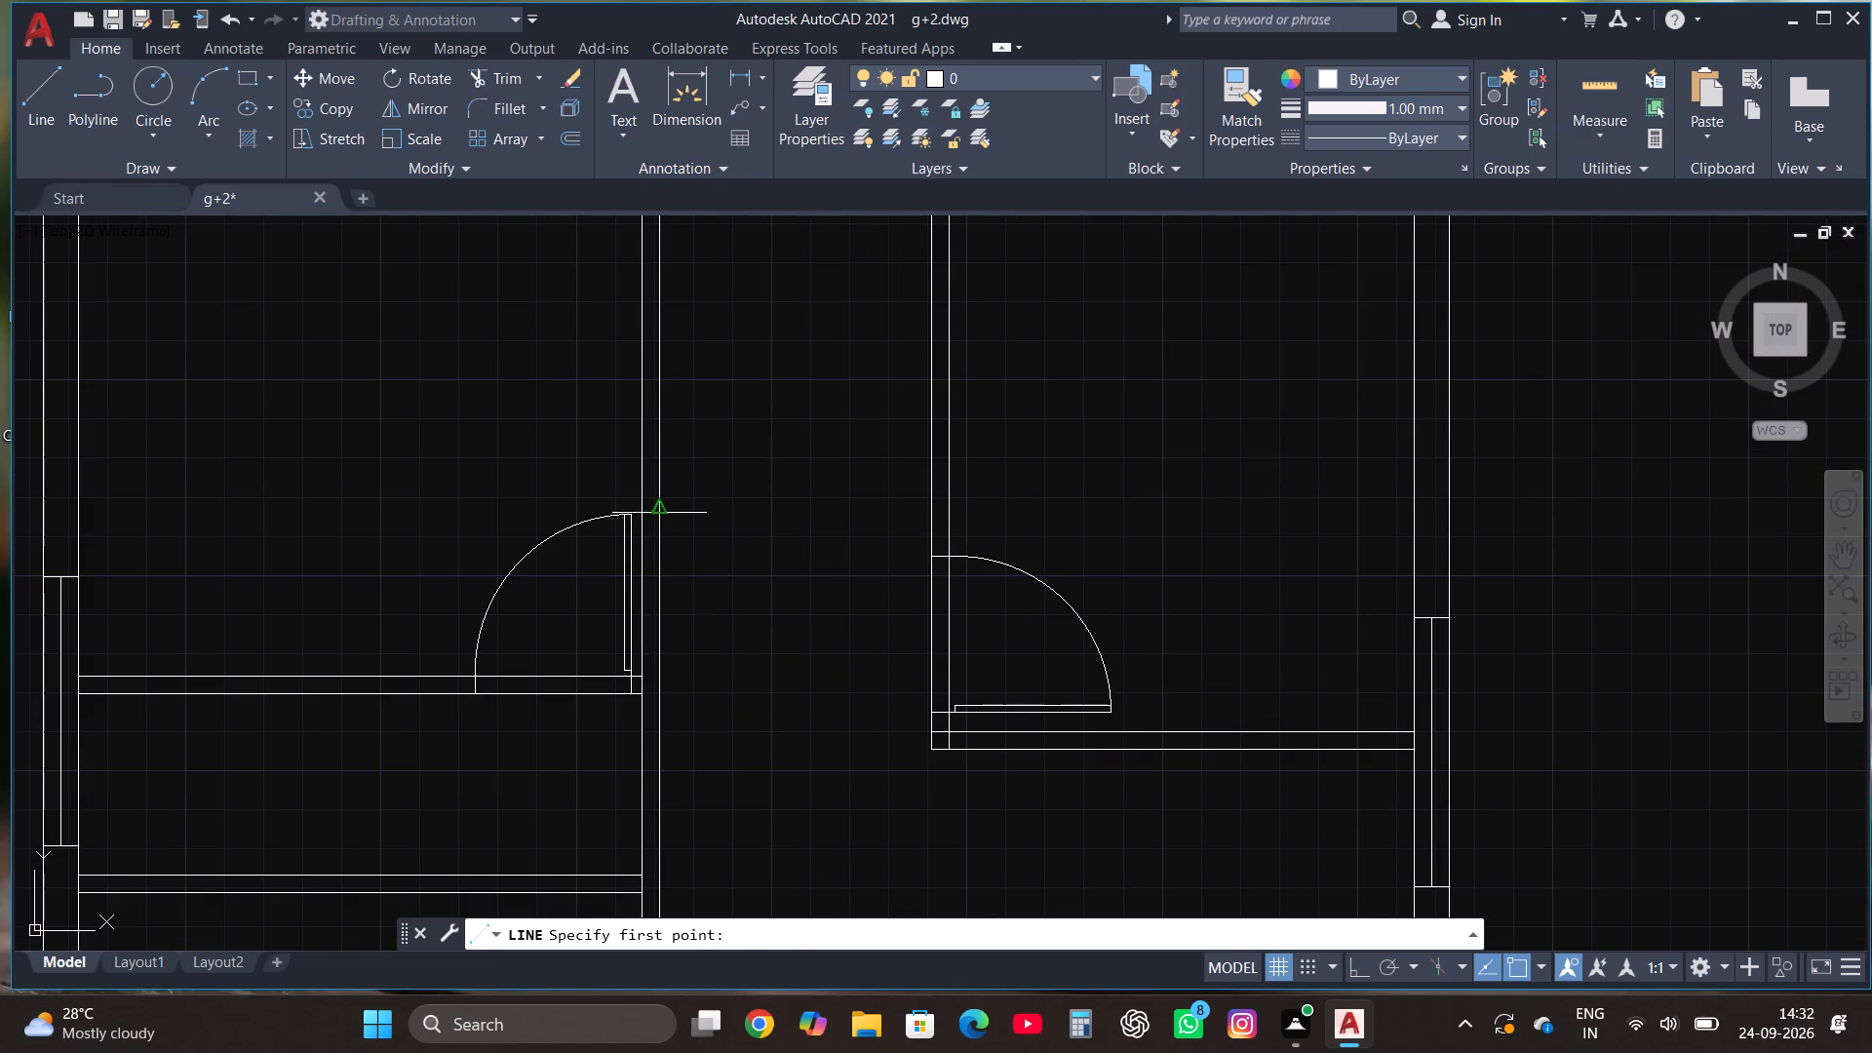
key("F8")
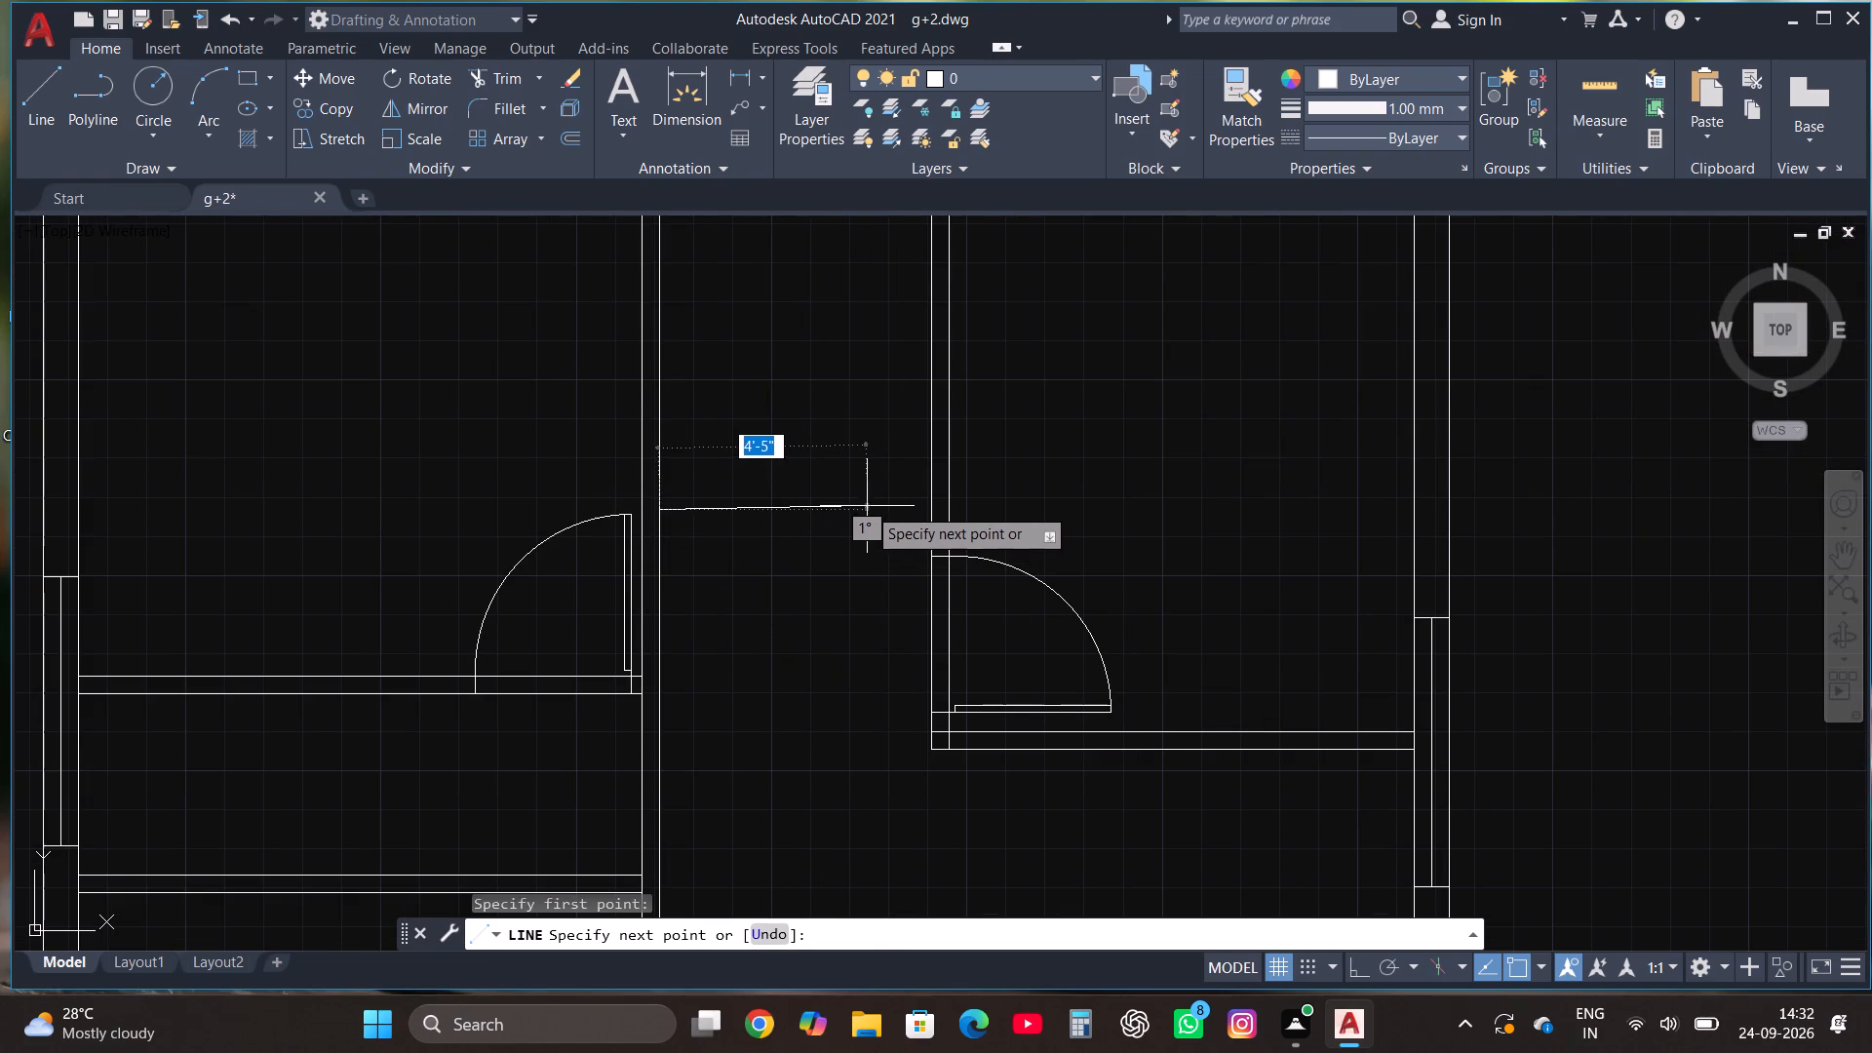
scroll(958, 502, "up", 1)
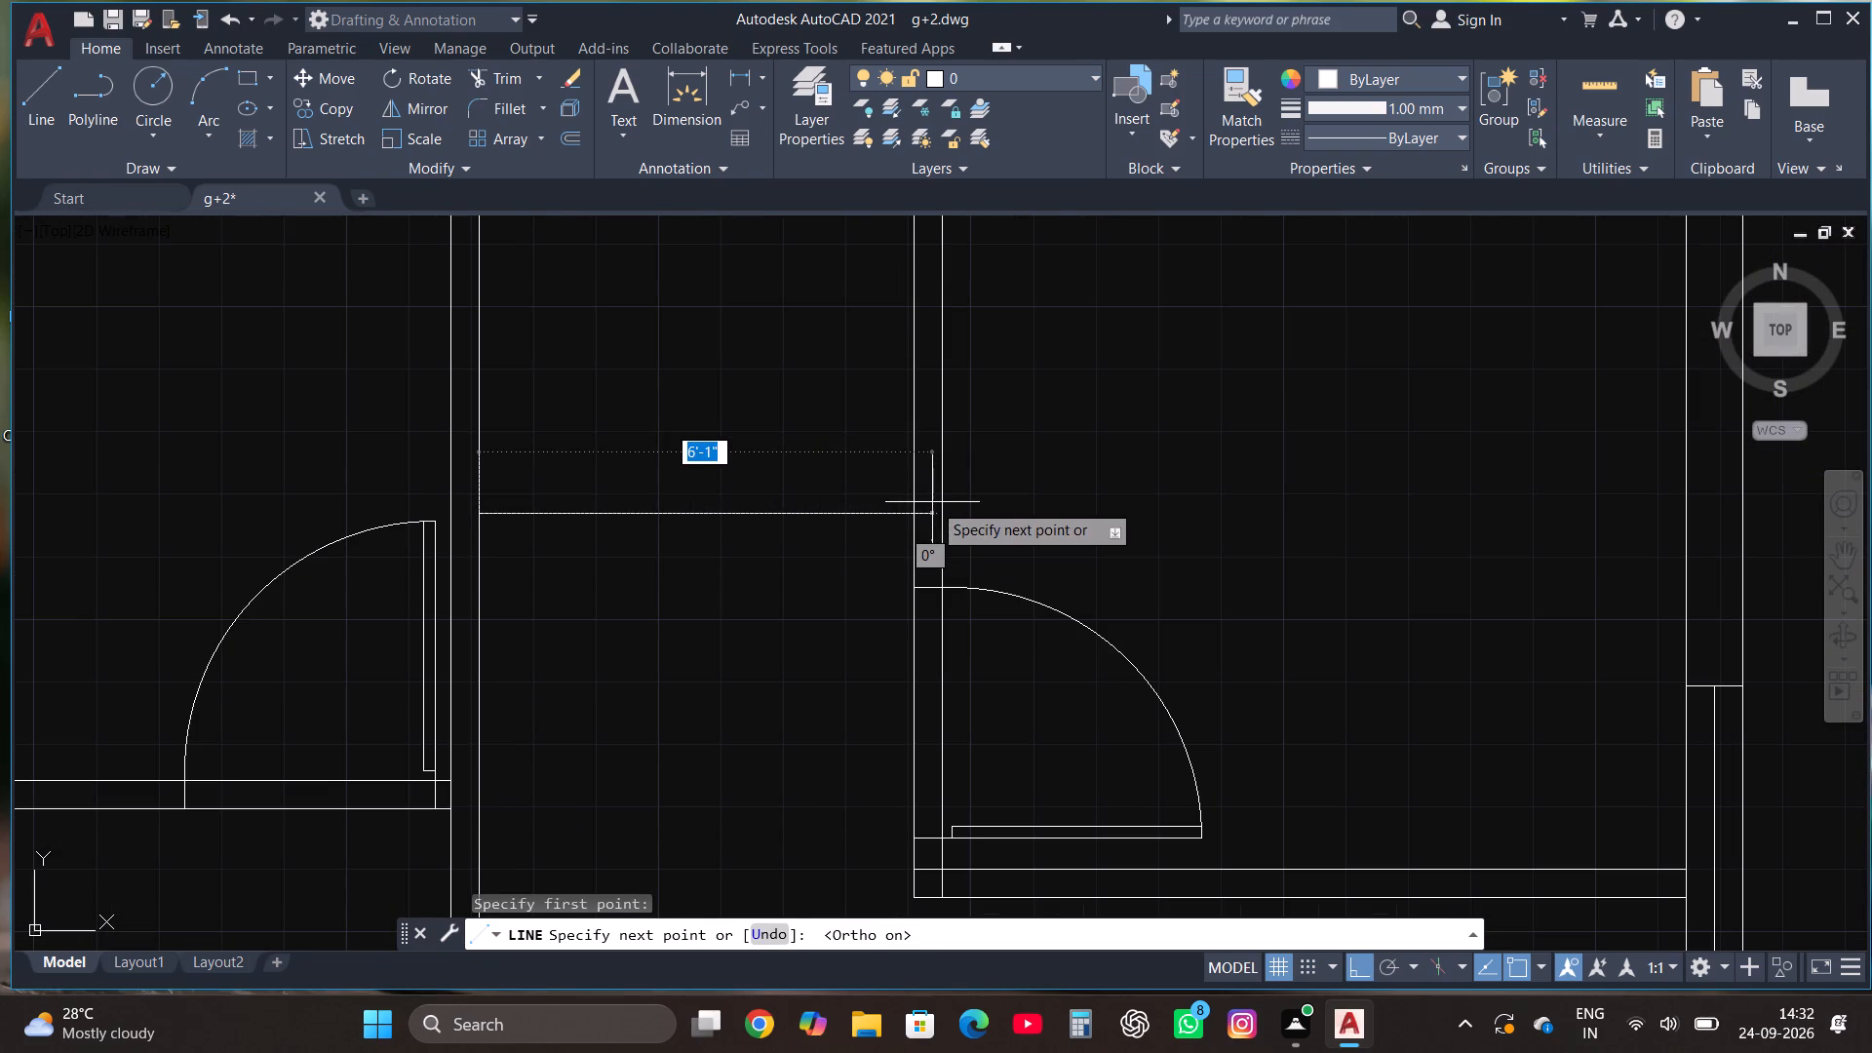
left_click(932, 504)
key("Escape")
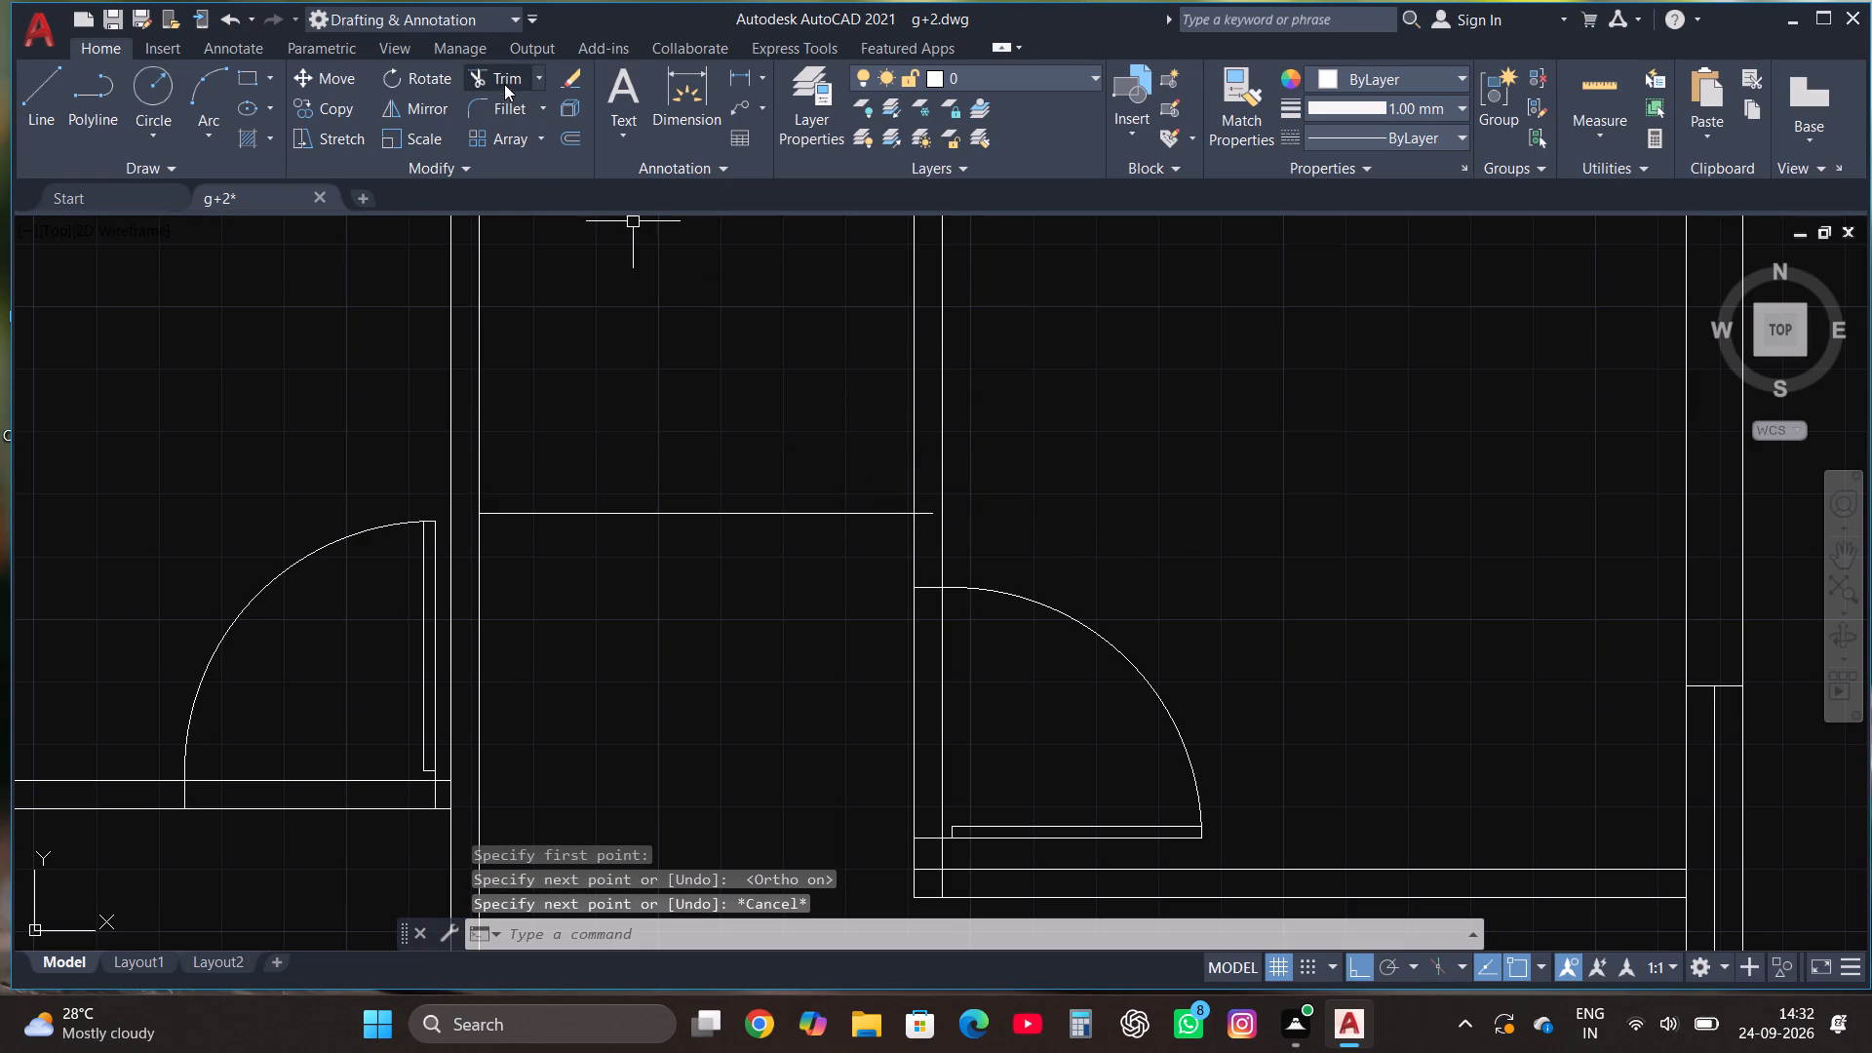
Trim the part of the new passage line that runs past the west face of the northeast room's partition.
left_click(502, 83)
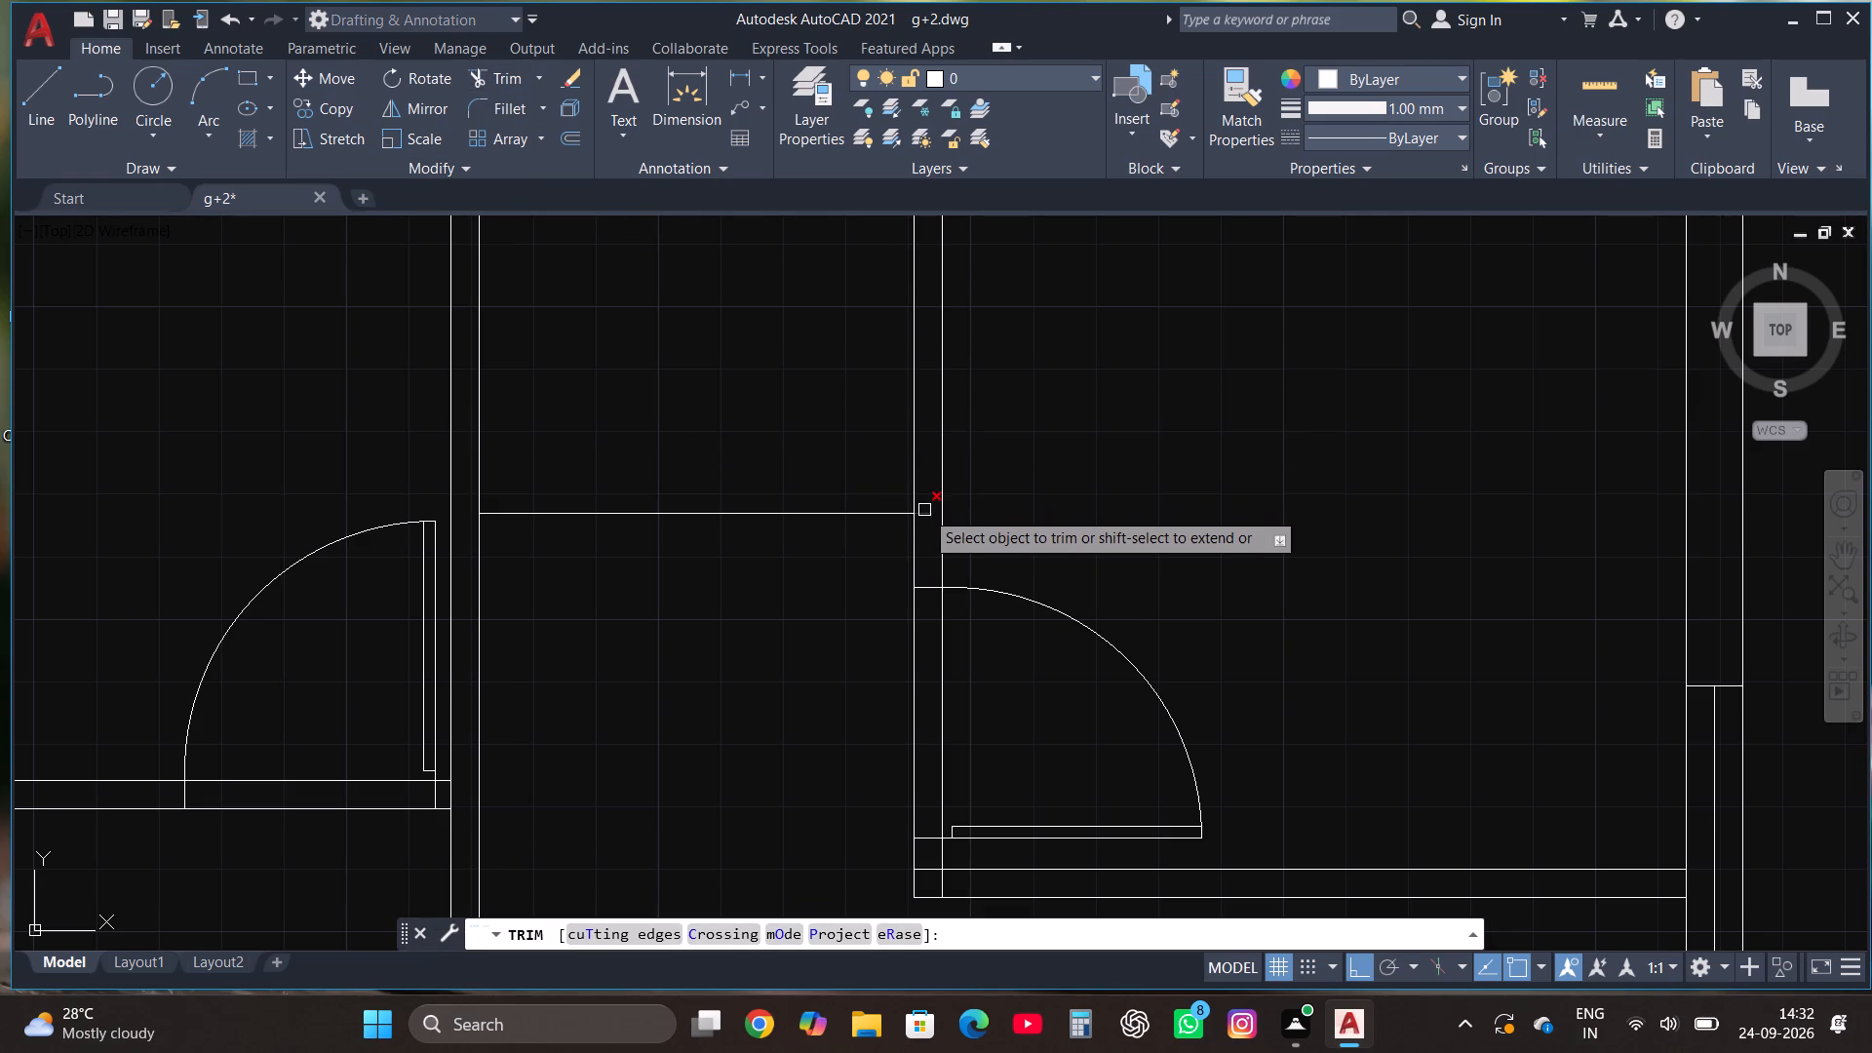
left_click(924, 510)
key("Escape")
Copy the passage line 4.5" to the south to form the cross wall's other face.
left_click(756, 515)
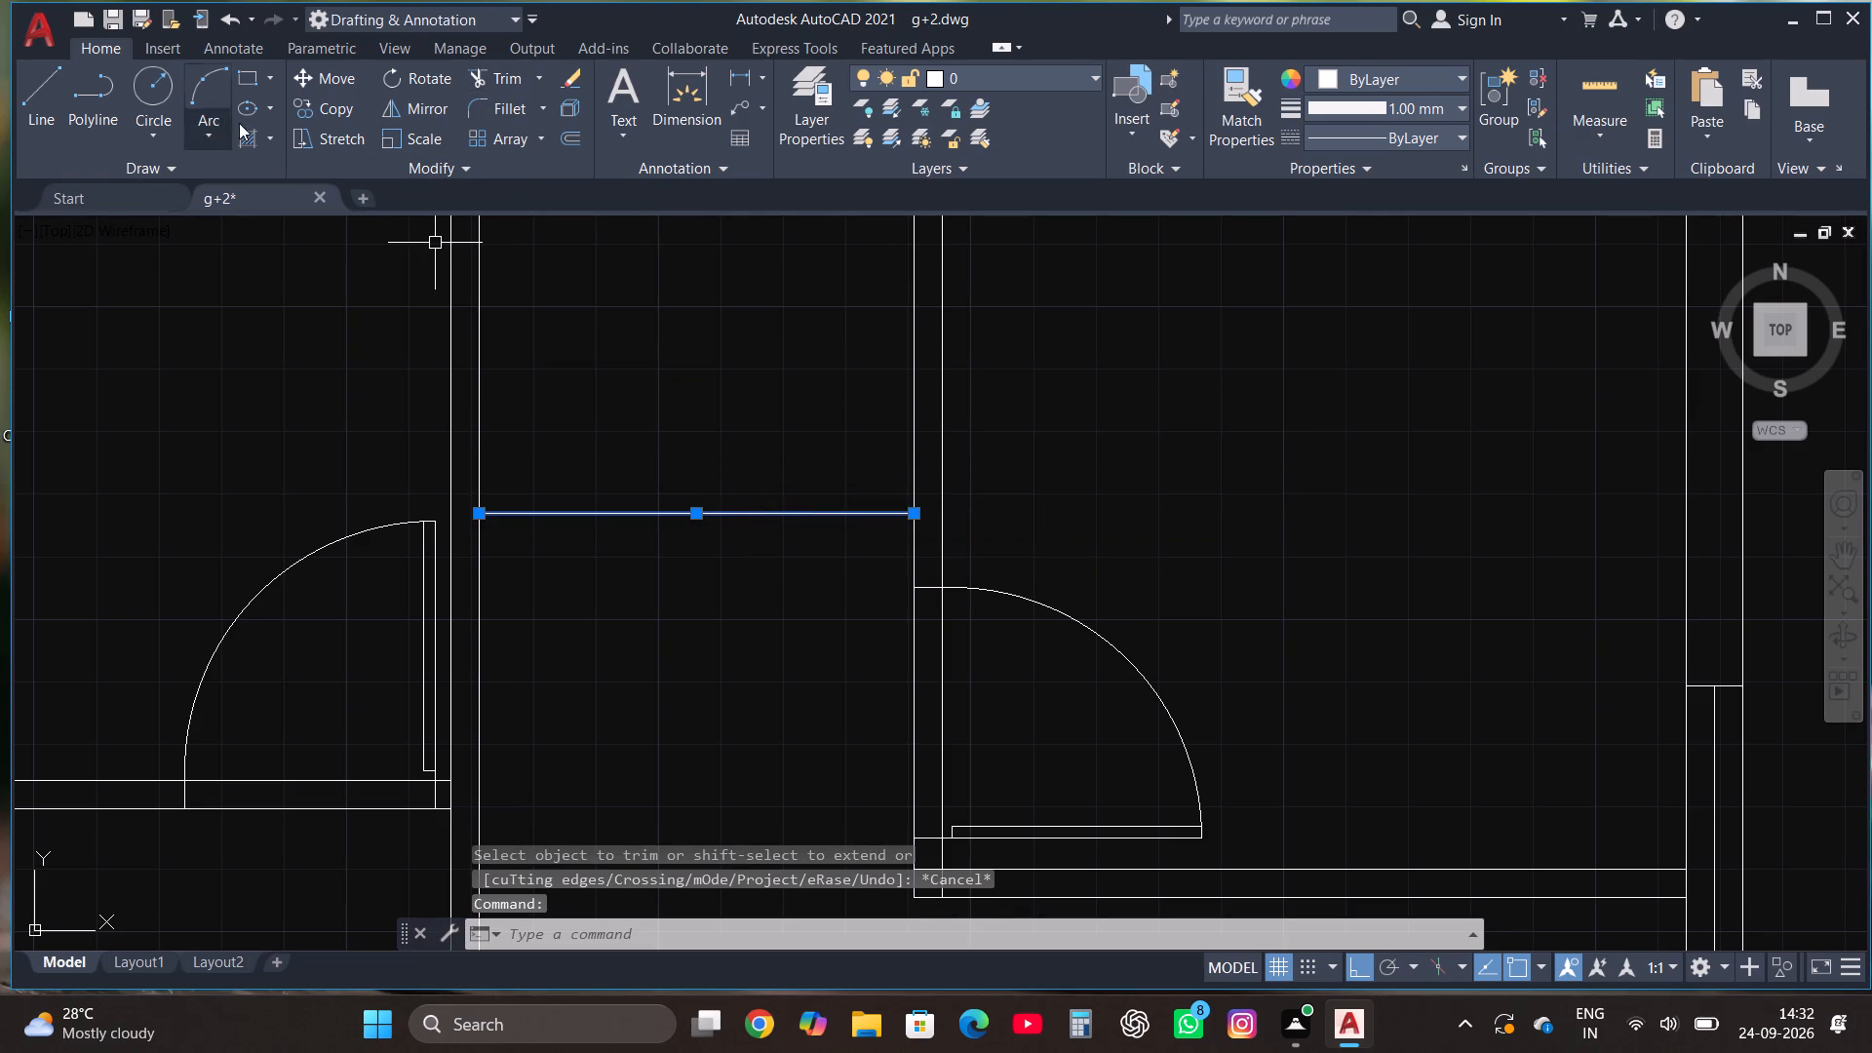
left_click(314, 110)
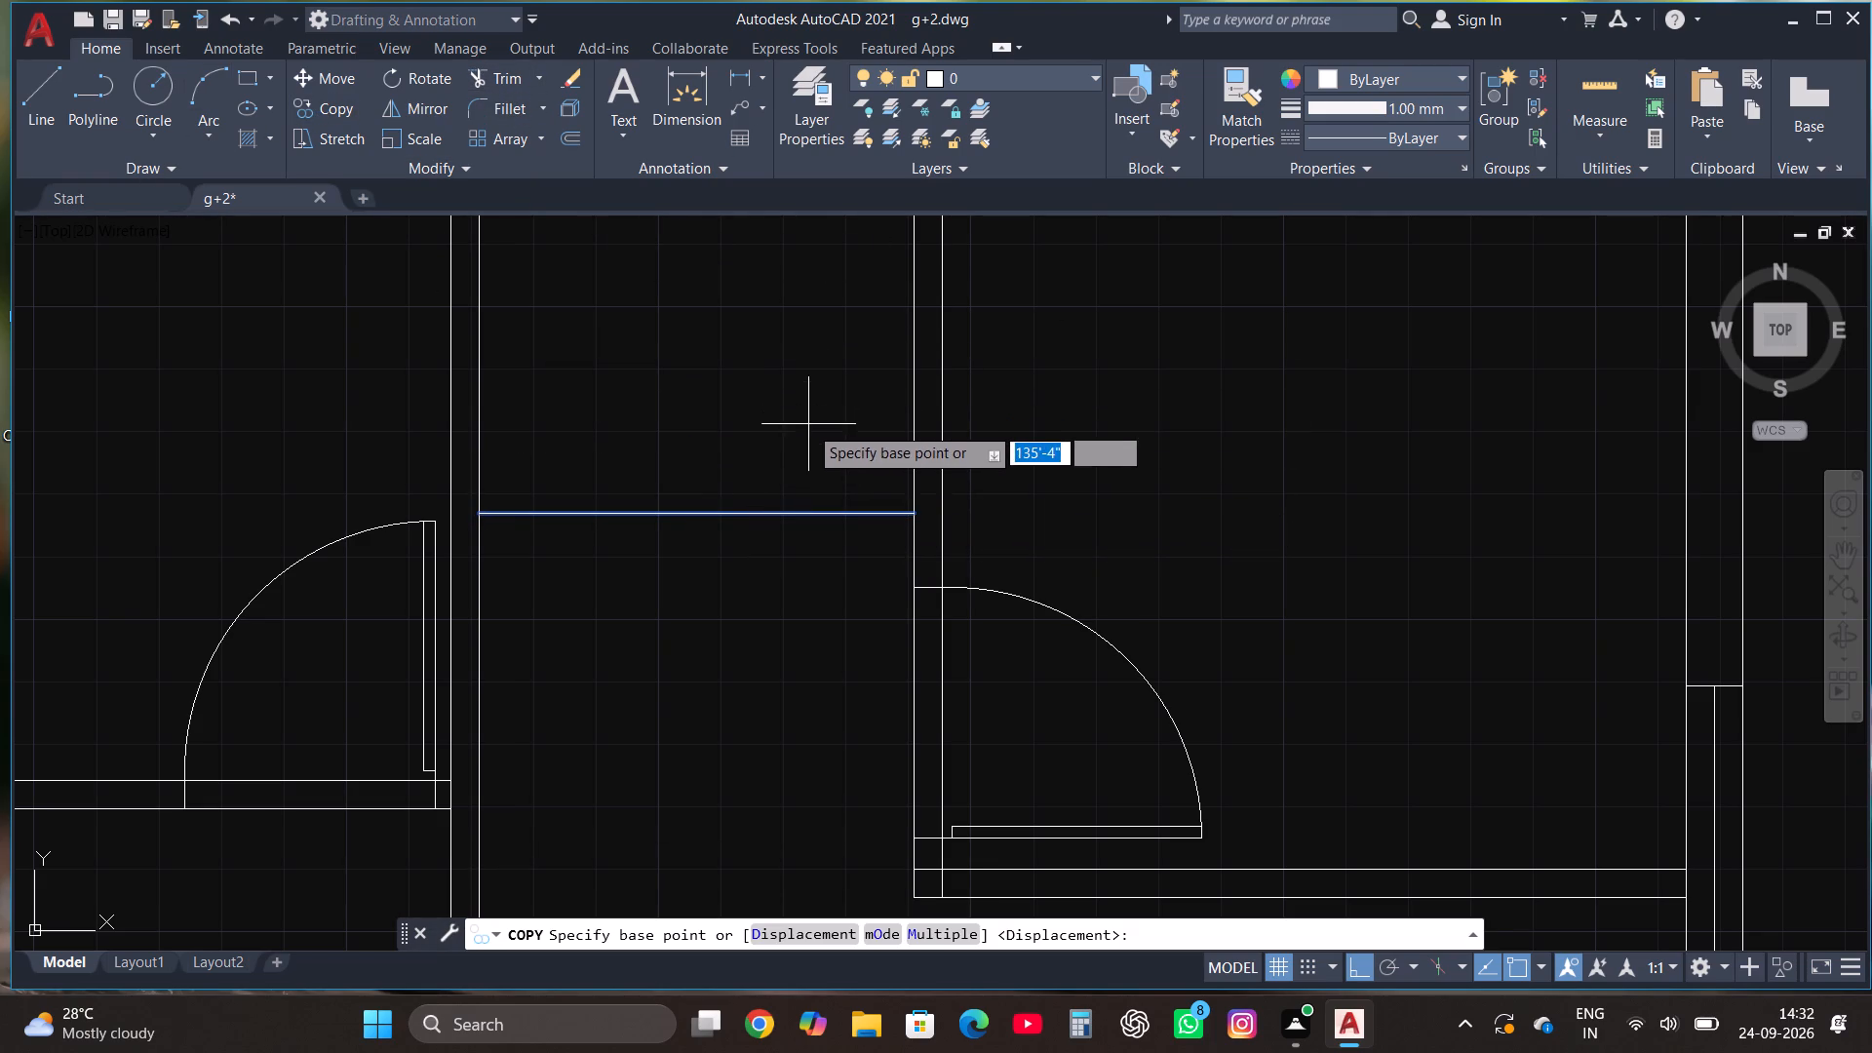
left_click(709, 527)
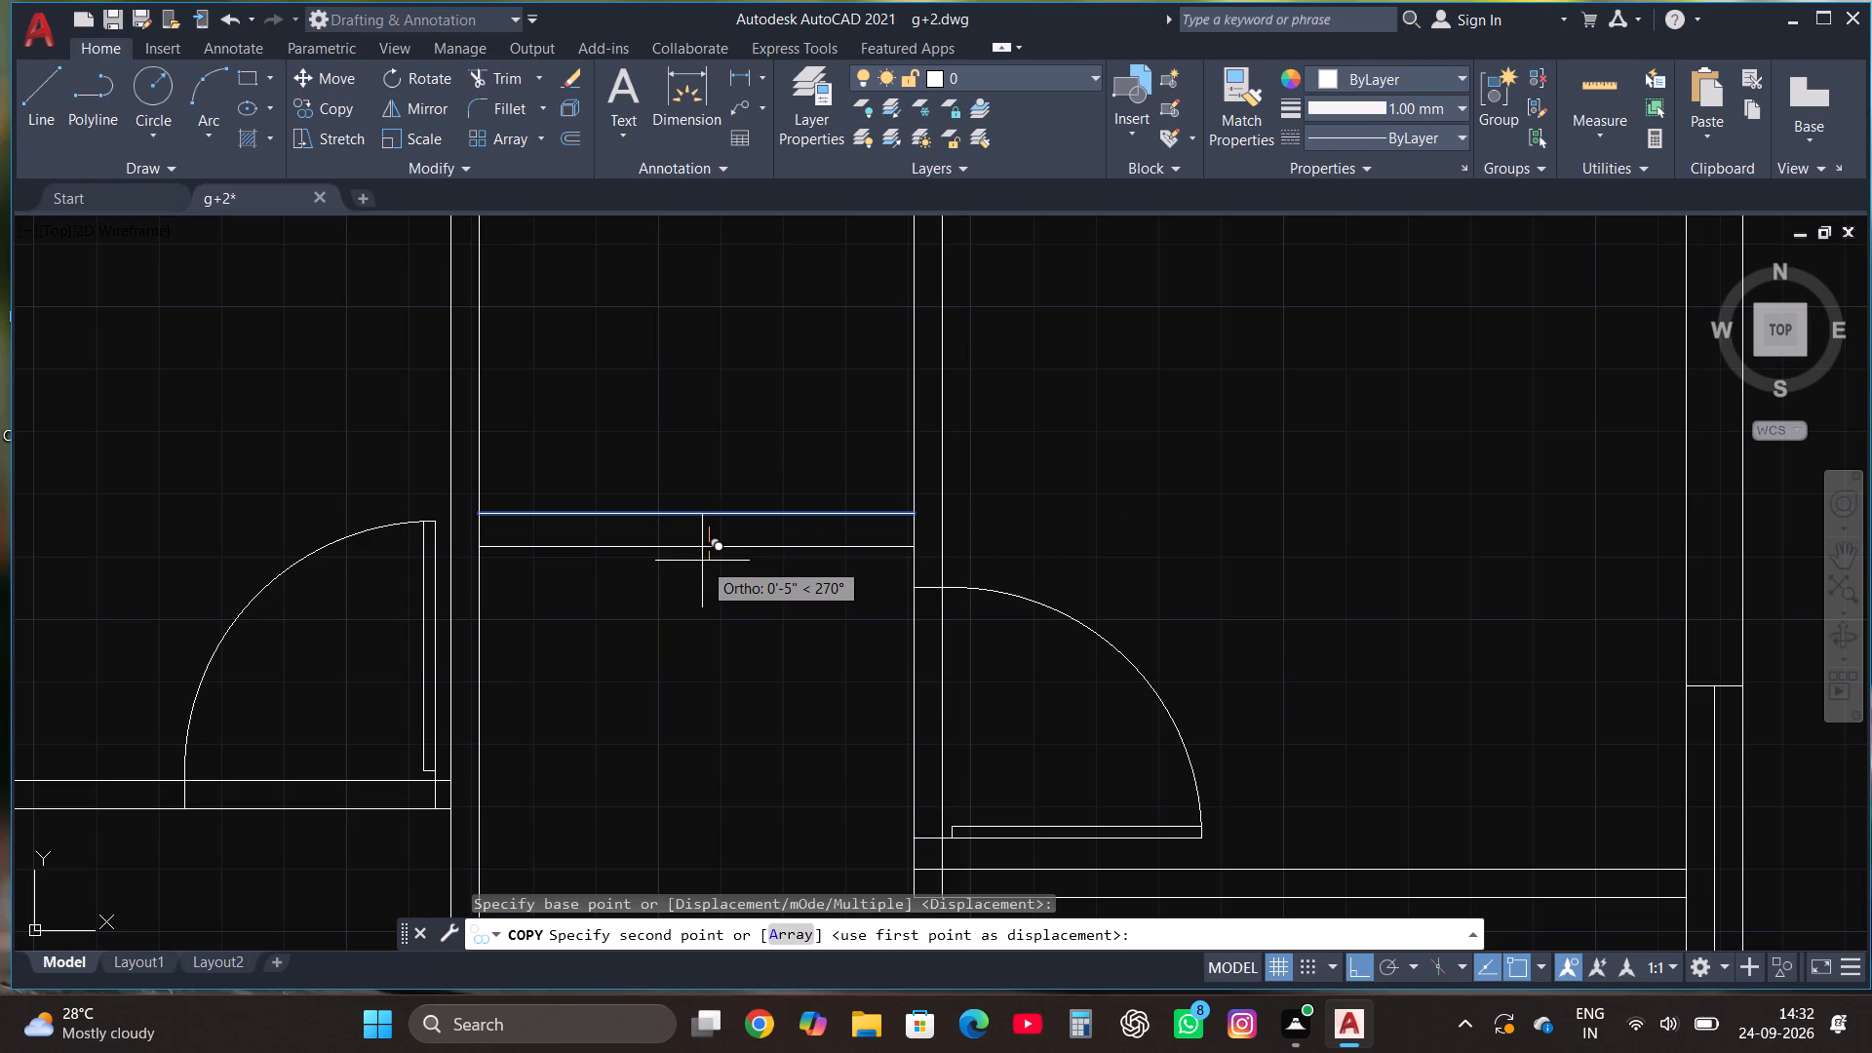
type("4.5\"")
key("Return")
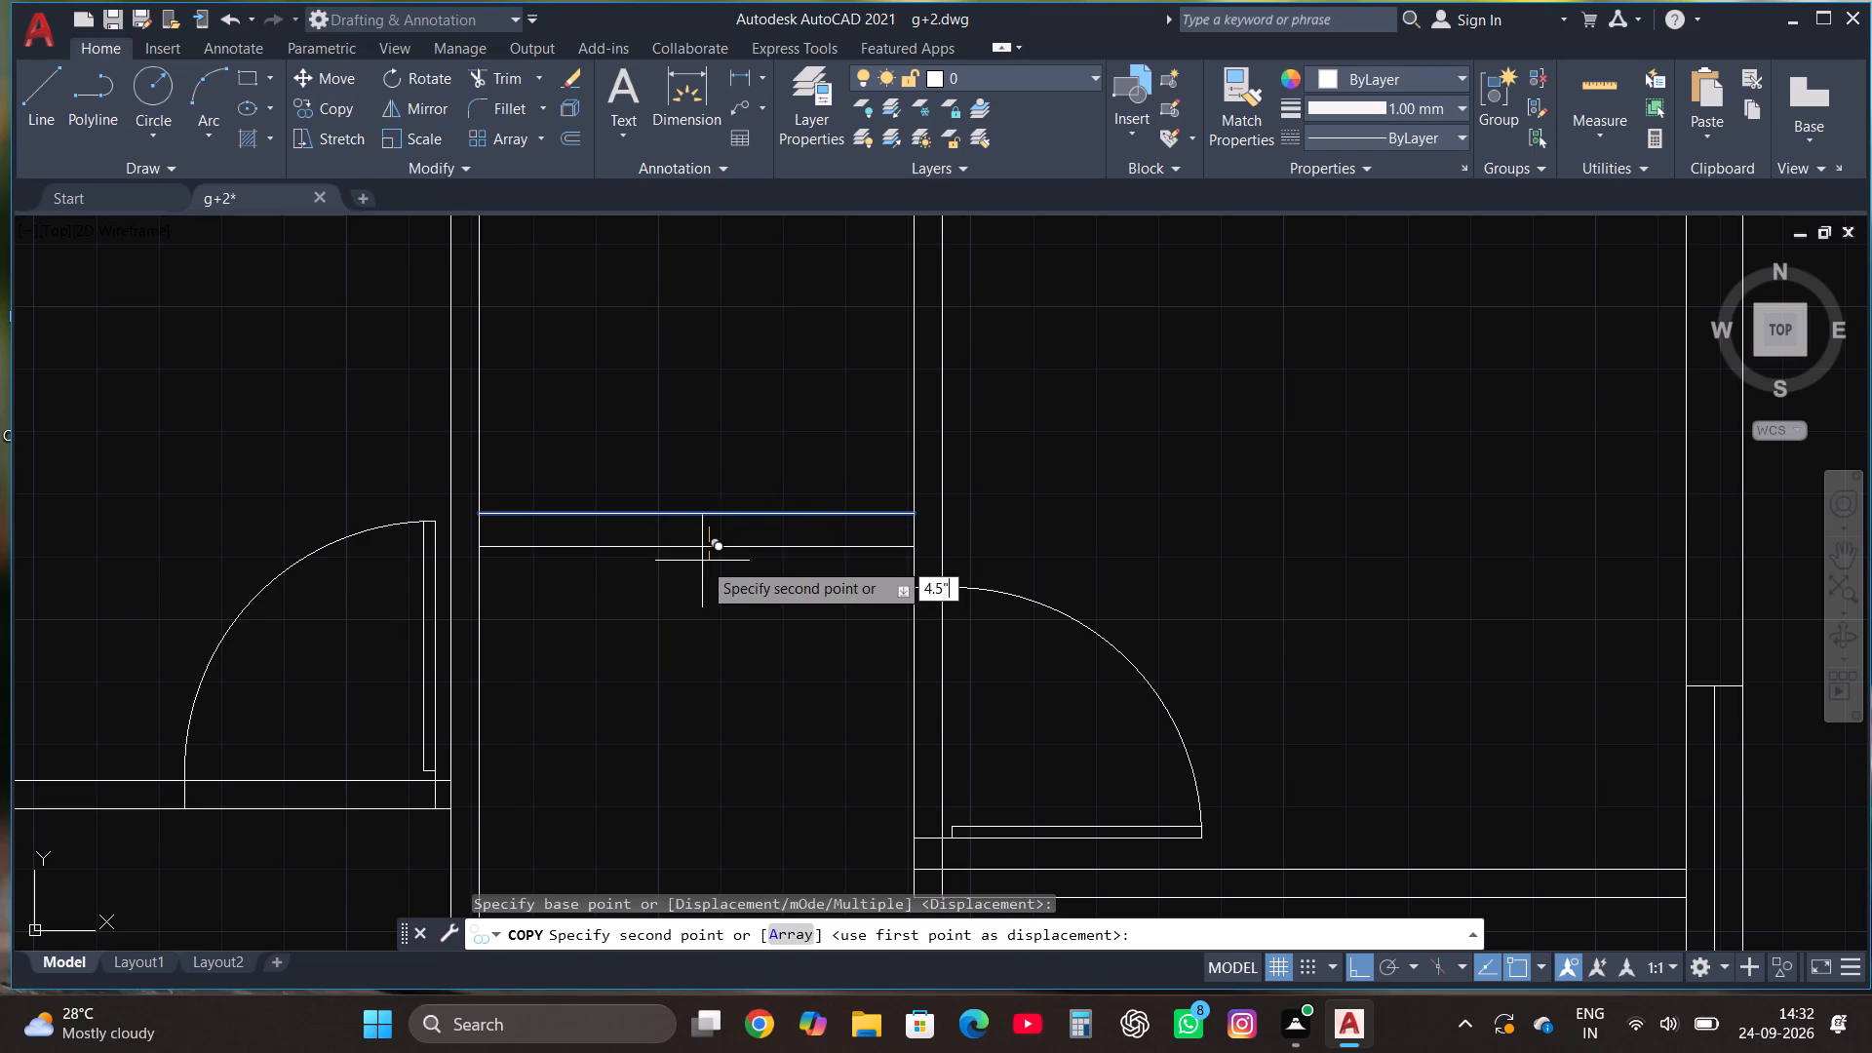
key("Escape")
Copy the northwest room's door onto the new passage cross wall, near its east end and swinging north.
scroll(725, 592, "down", 1)
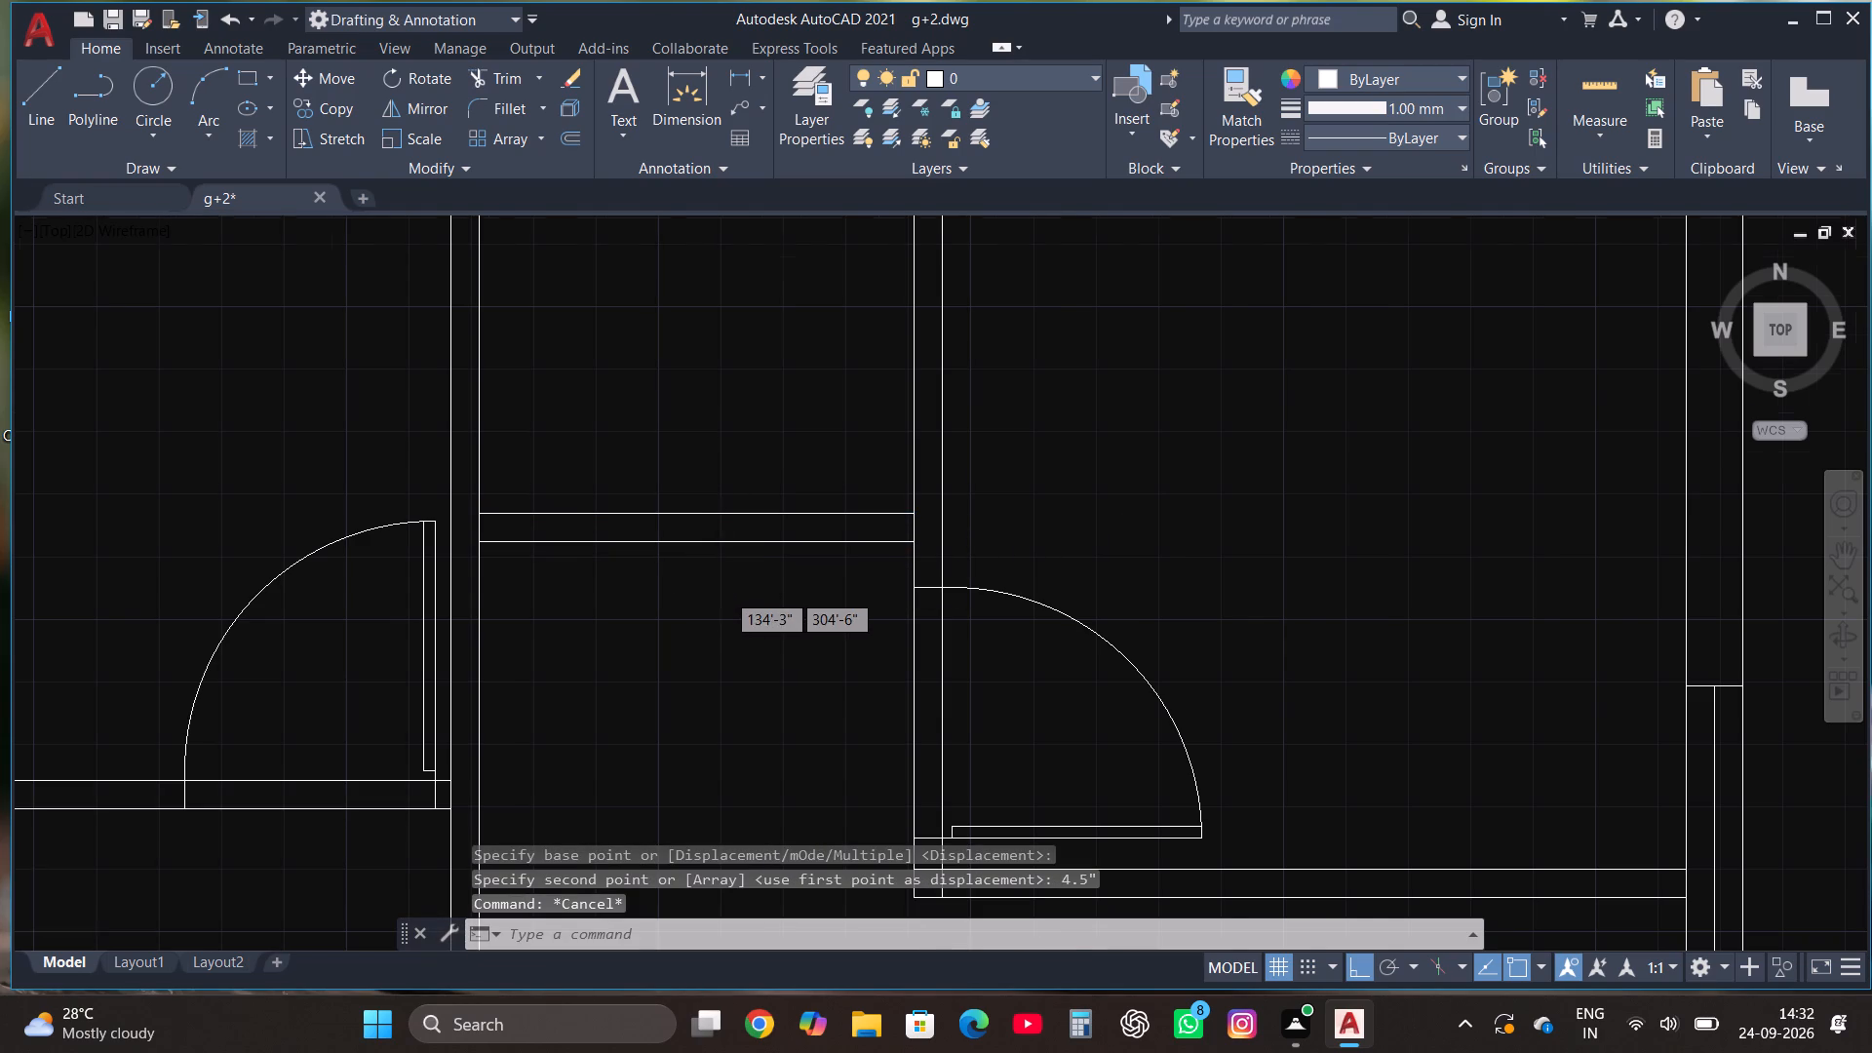
left_click(499, 556)
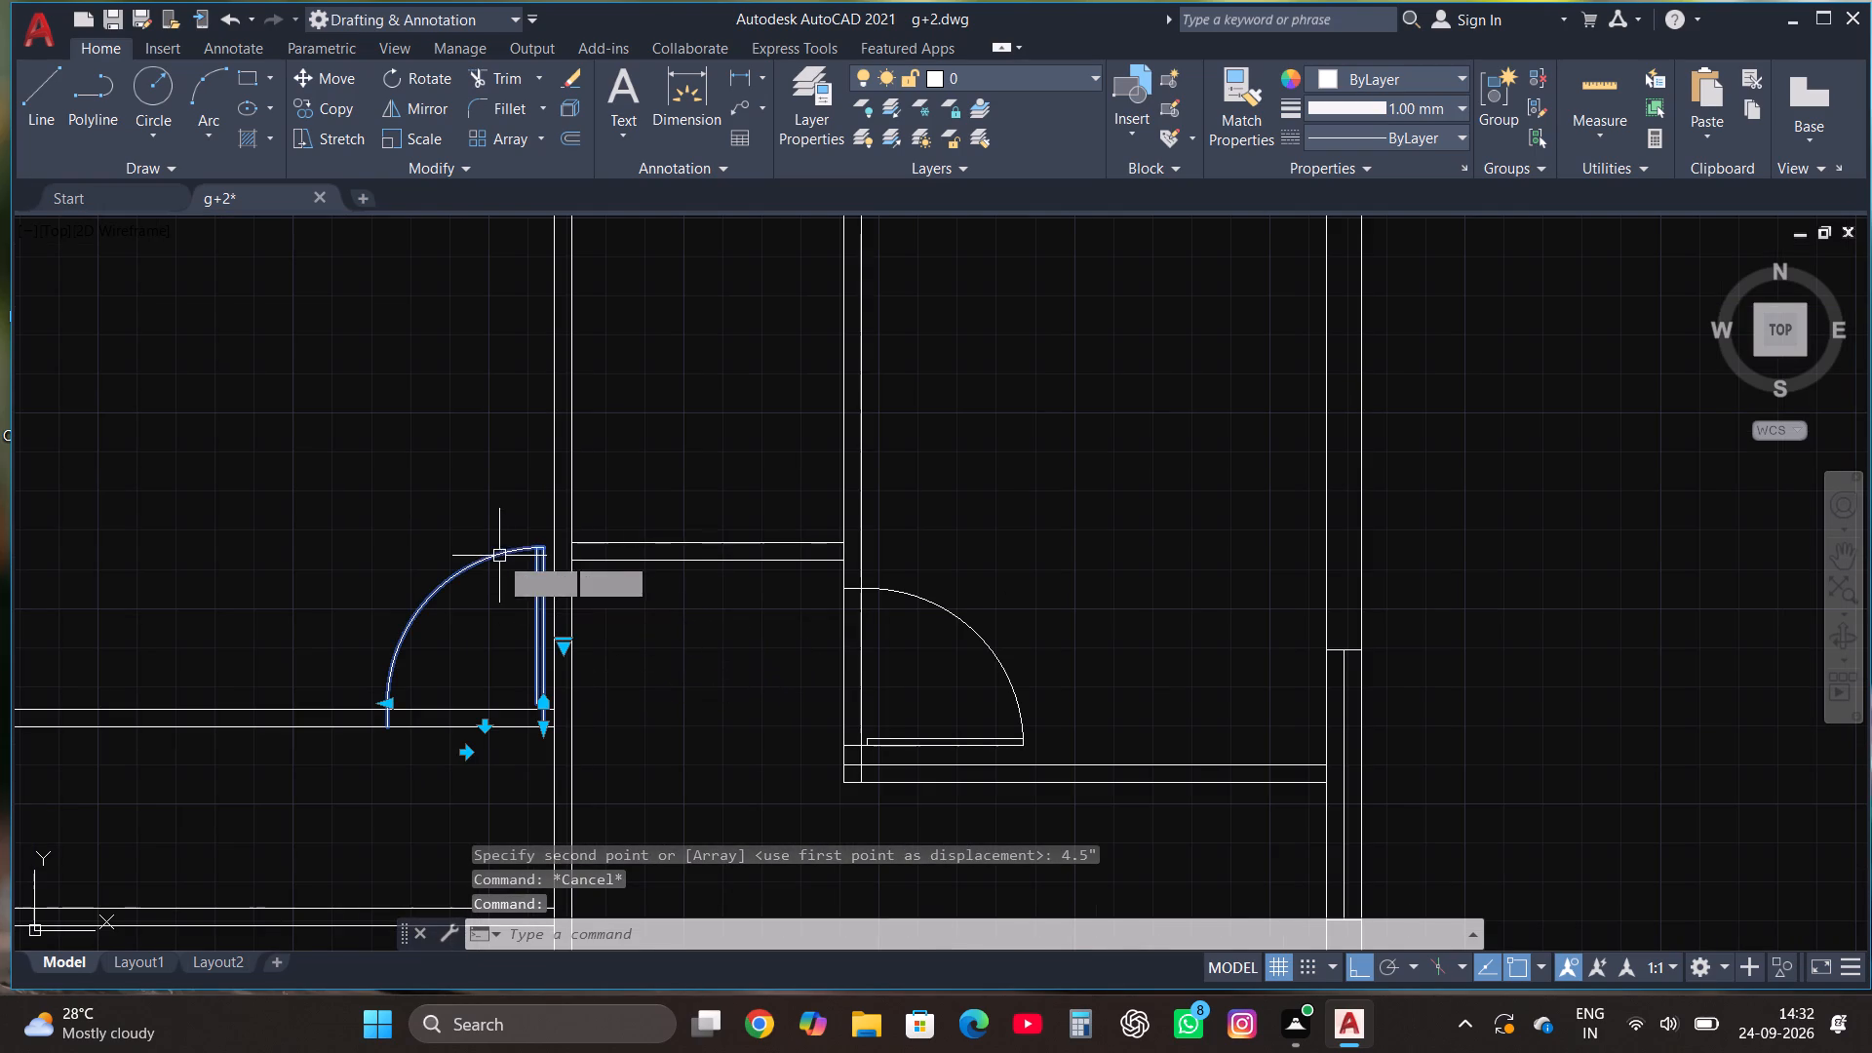
left_click(333, 105)
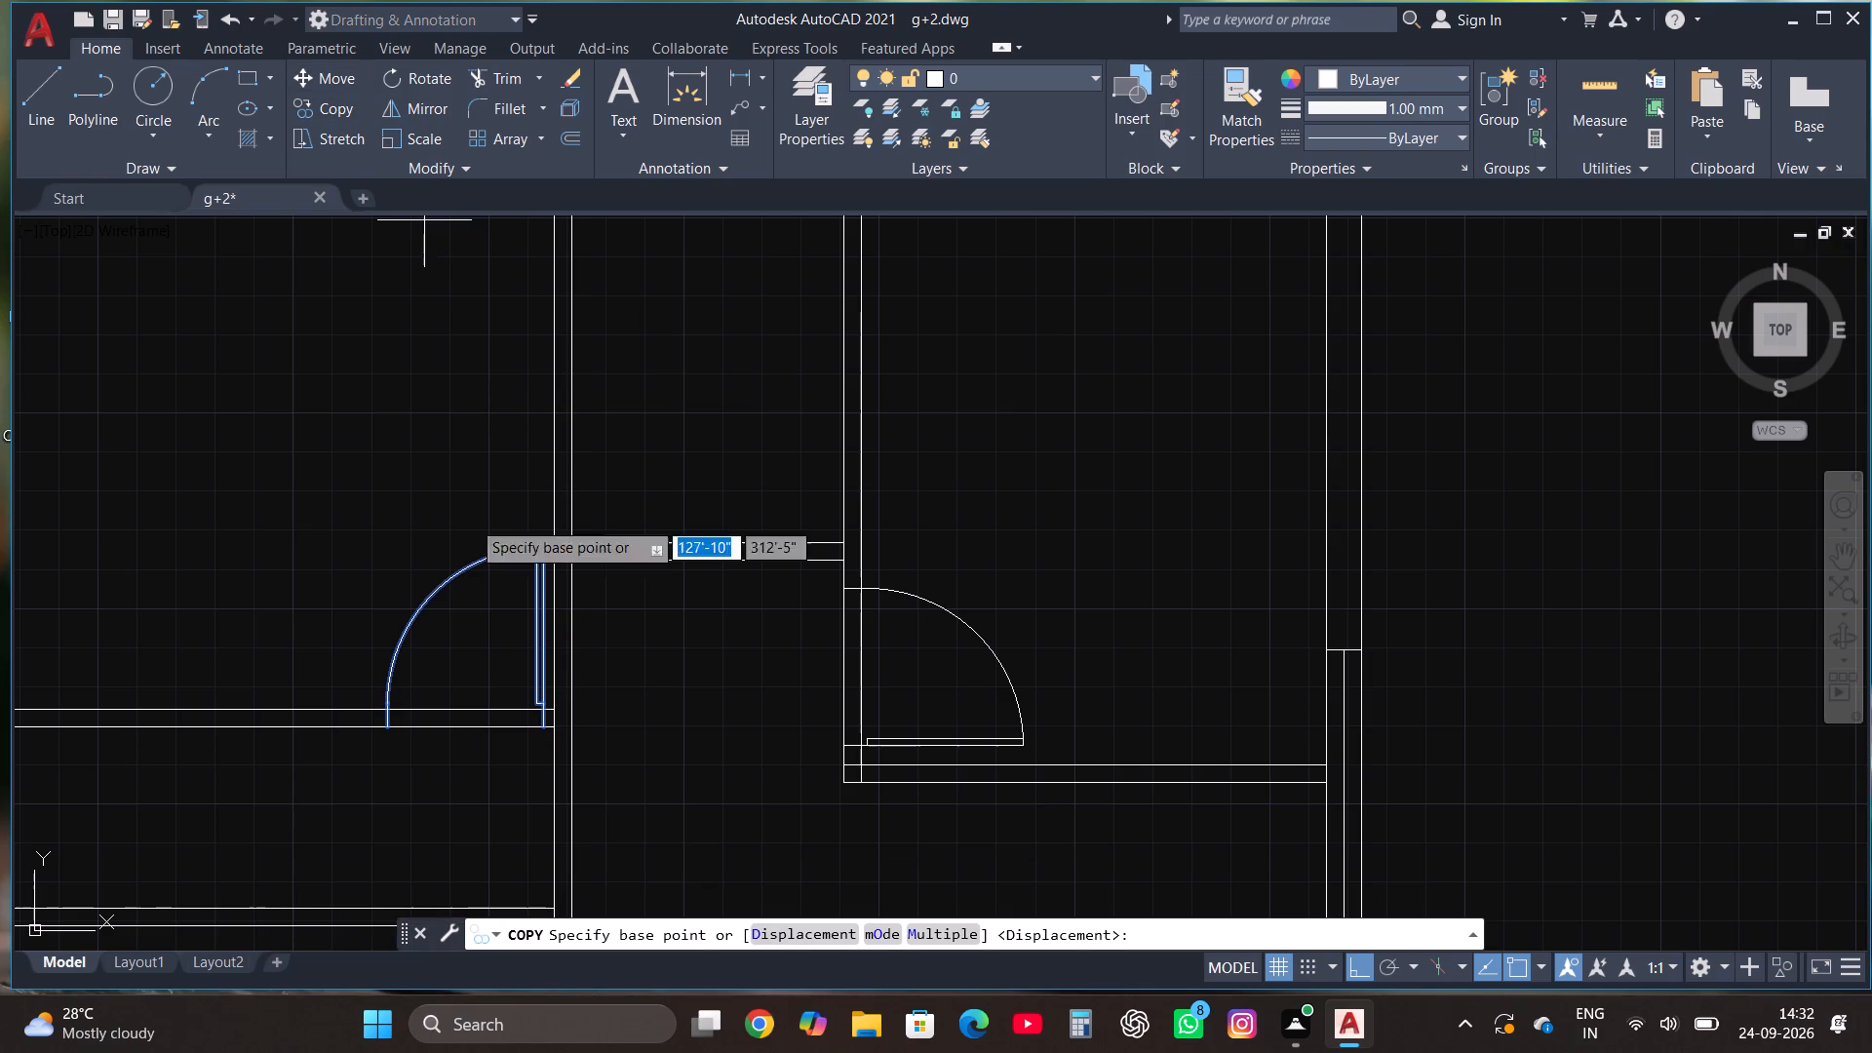
left_click(542, 725)
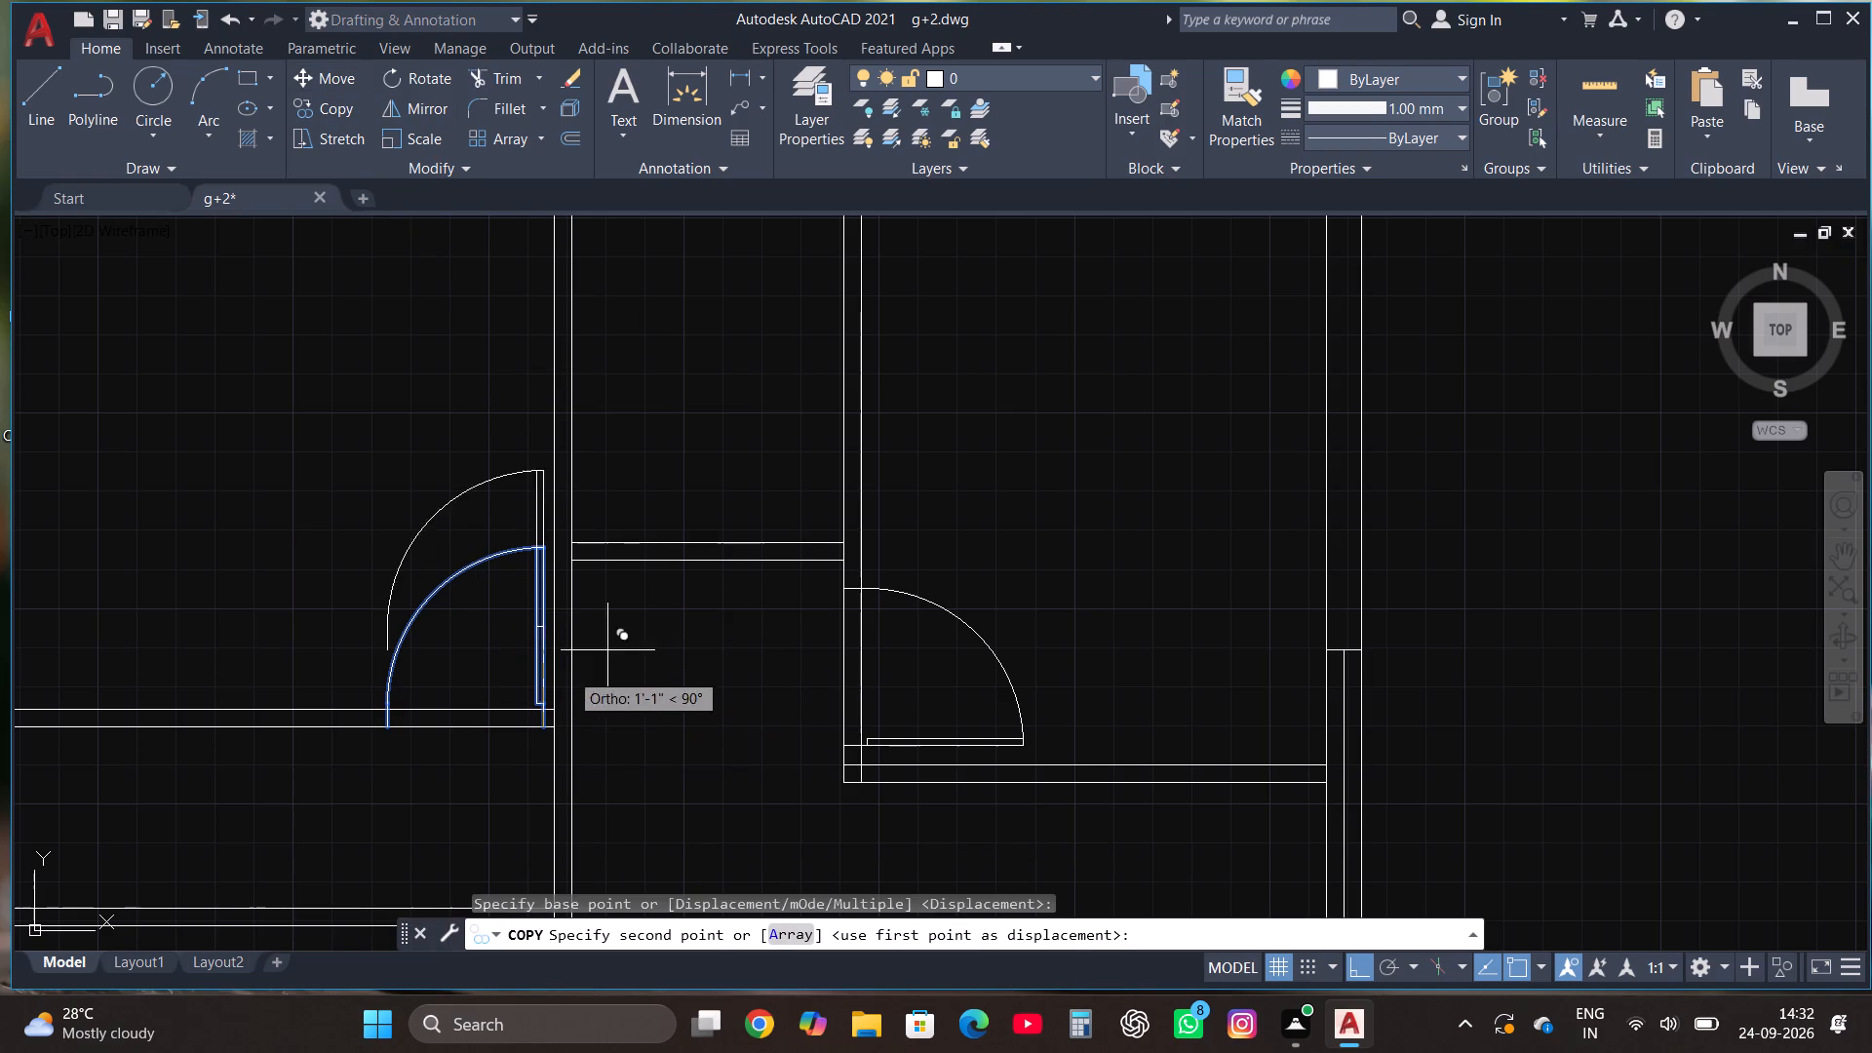
key("F8")
scroll(885, 520, "up", 1)
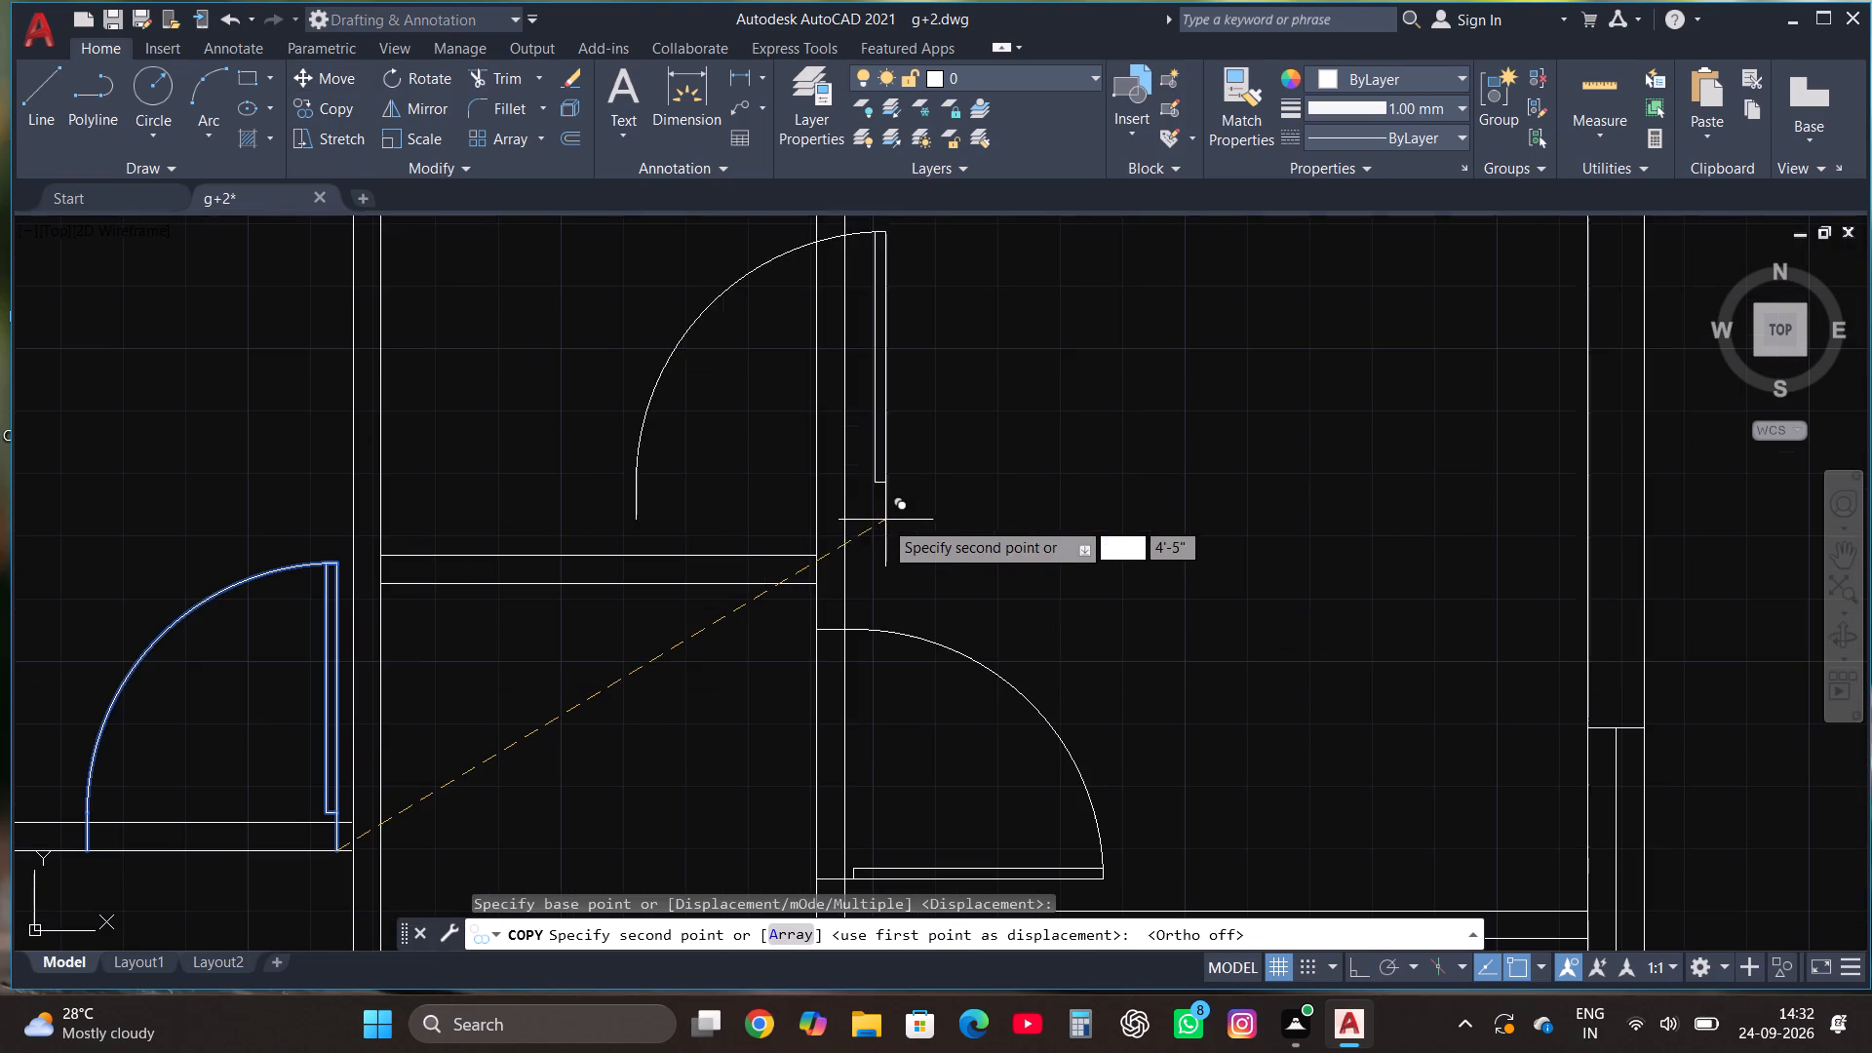
left_click(803, 584)
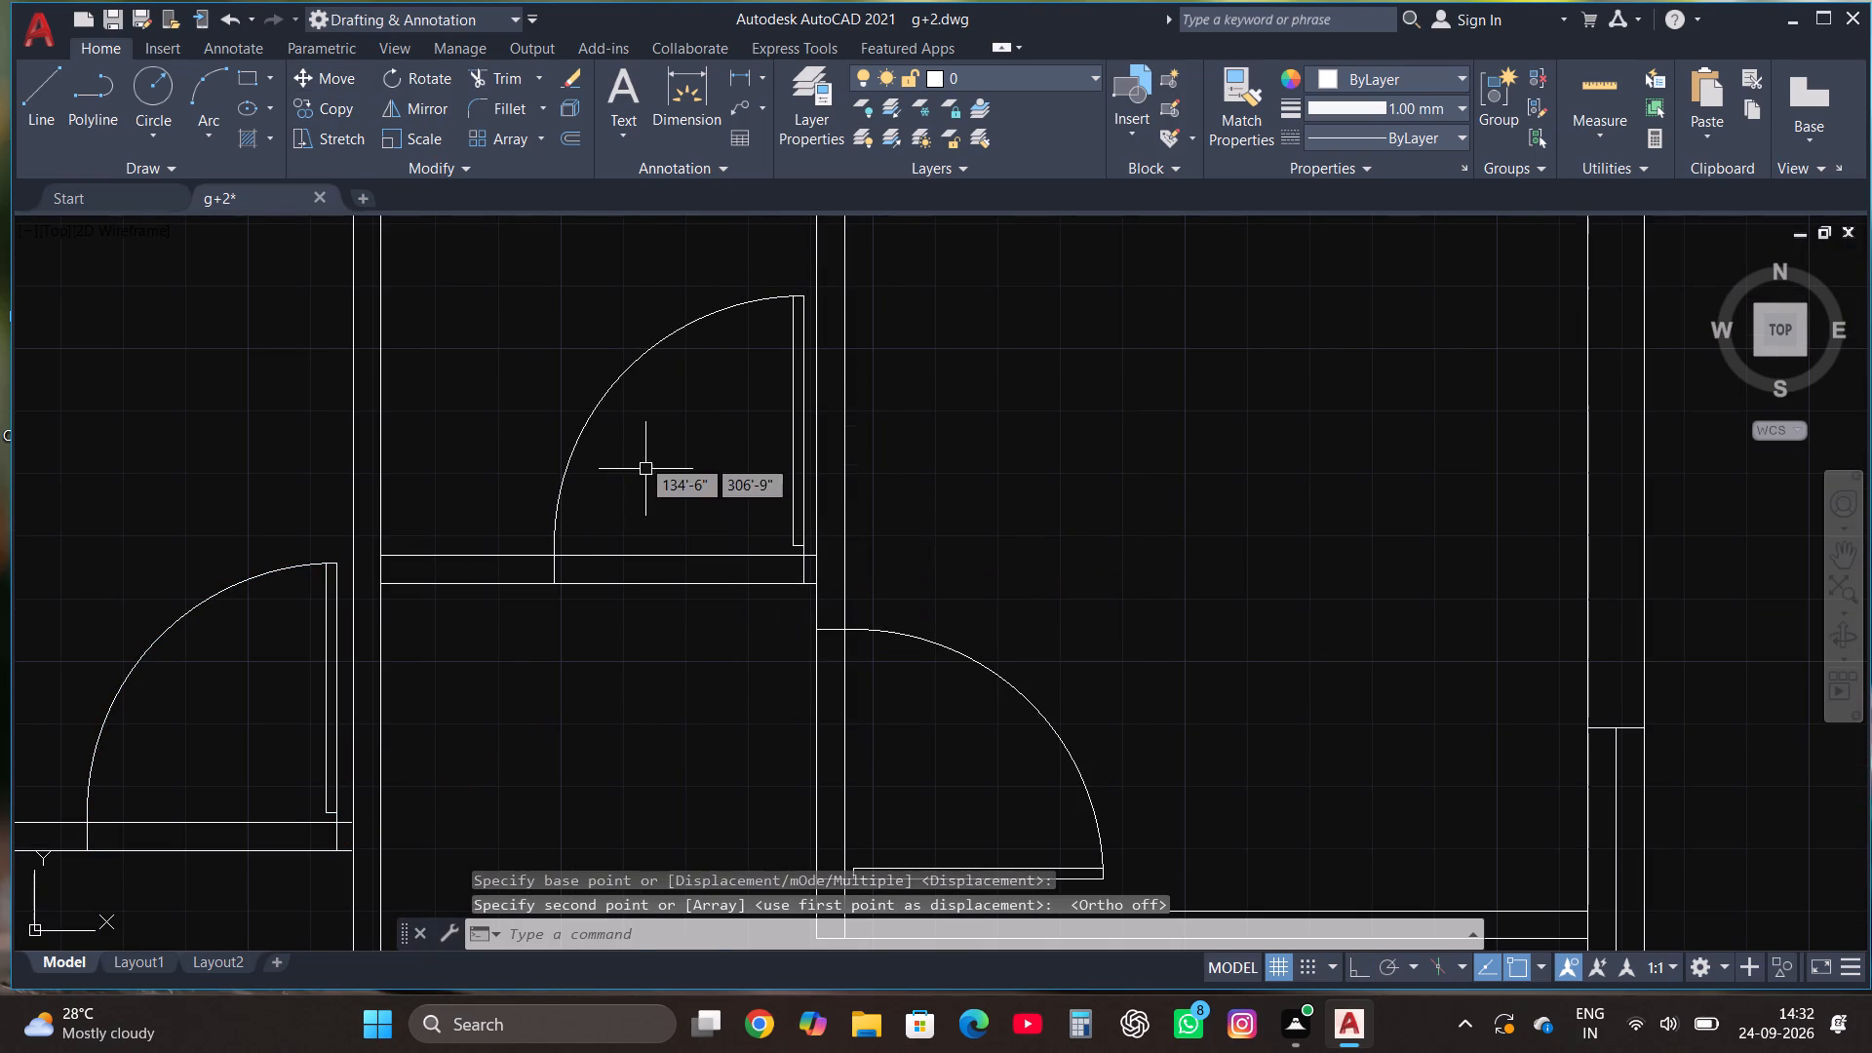
Scale the passage cross wall's door down to roughly three quarters of its size from its southeast corner on the wall.
left_click_drag(641, 456, 639, 446)
left_click(598, 324)
left_click(441, 135)
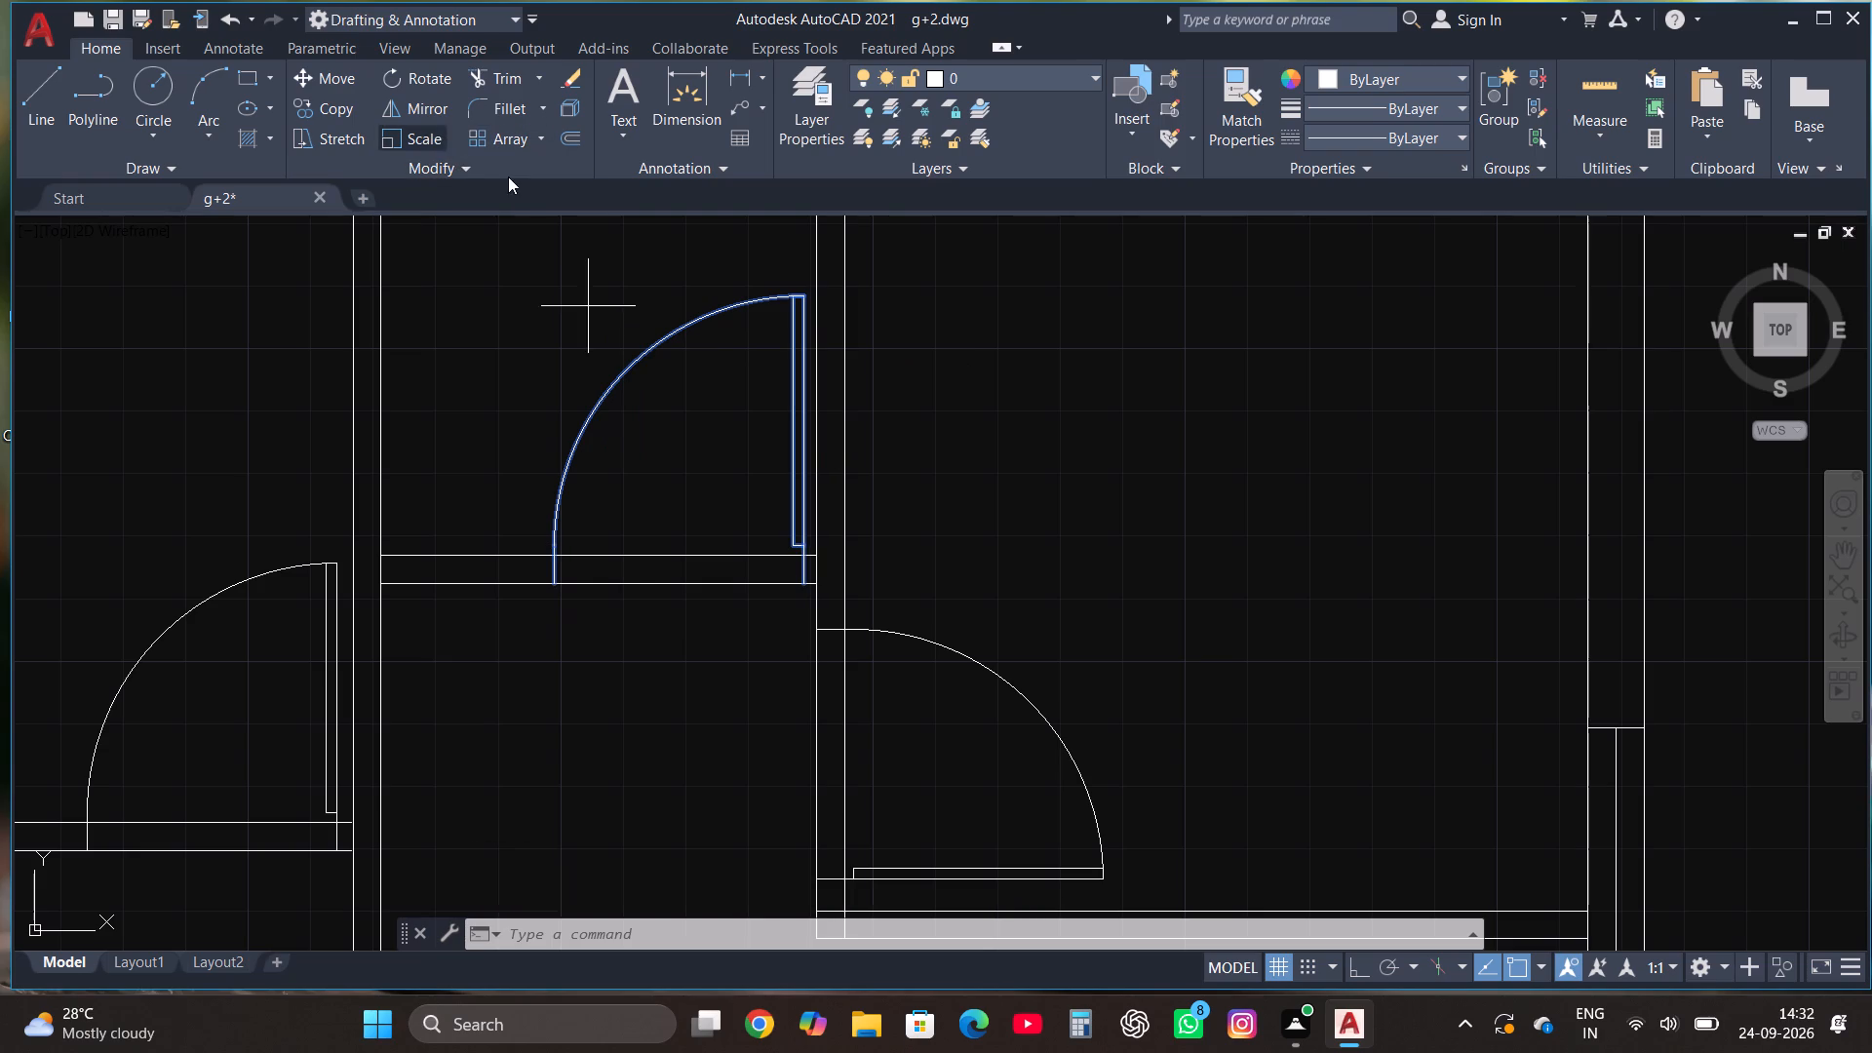
left_click(804, 586)
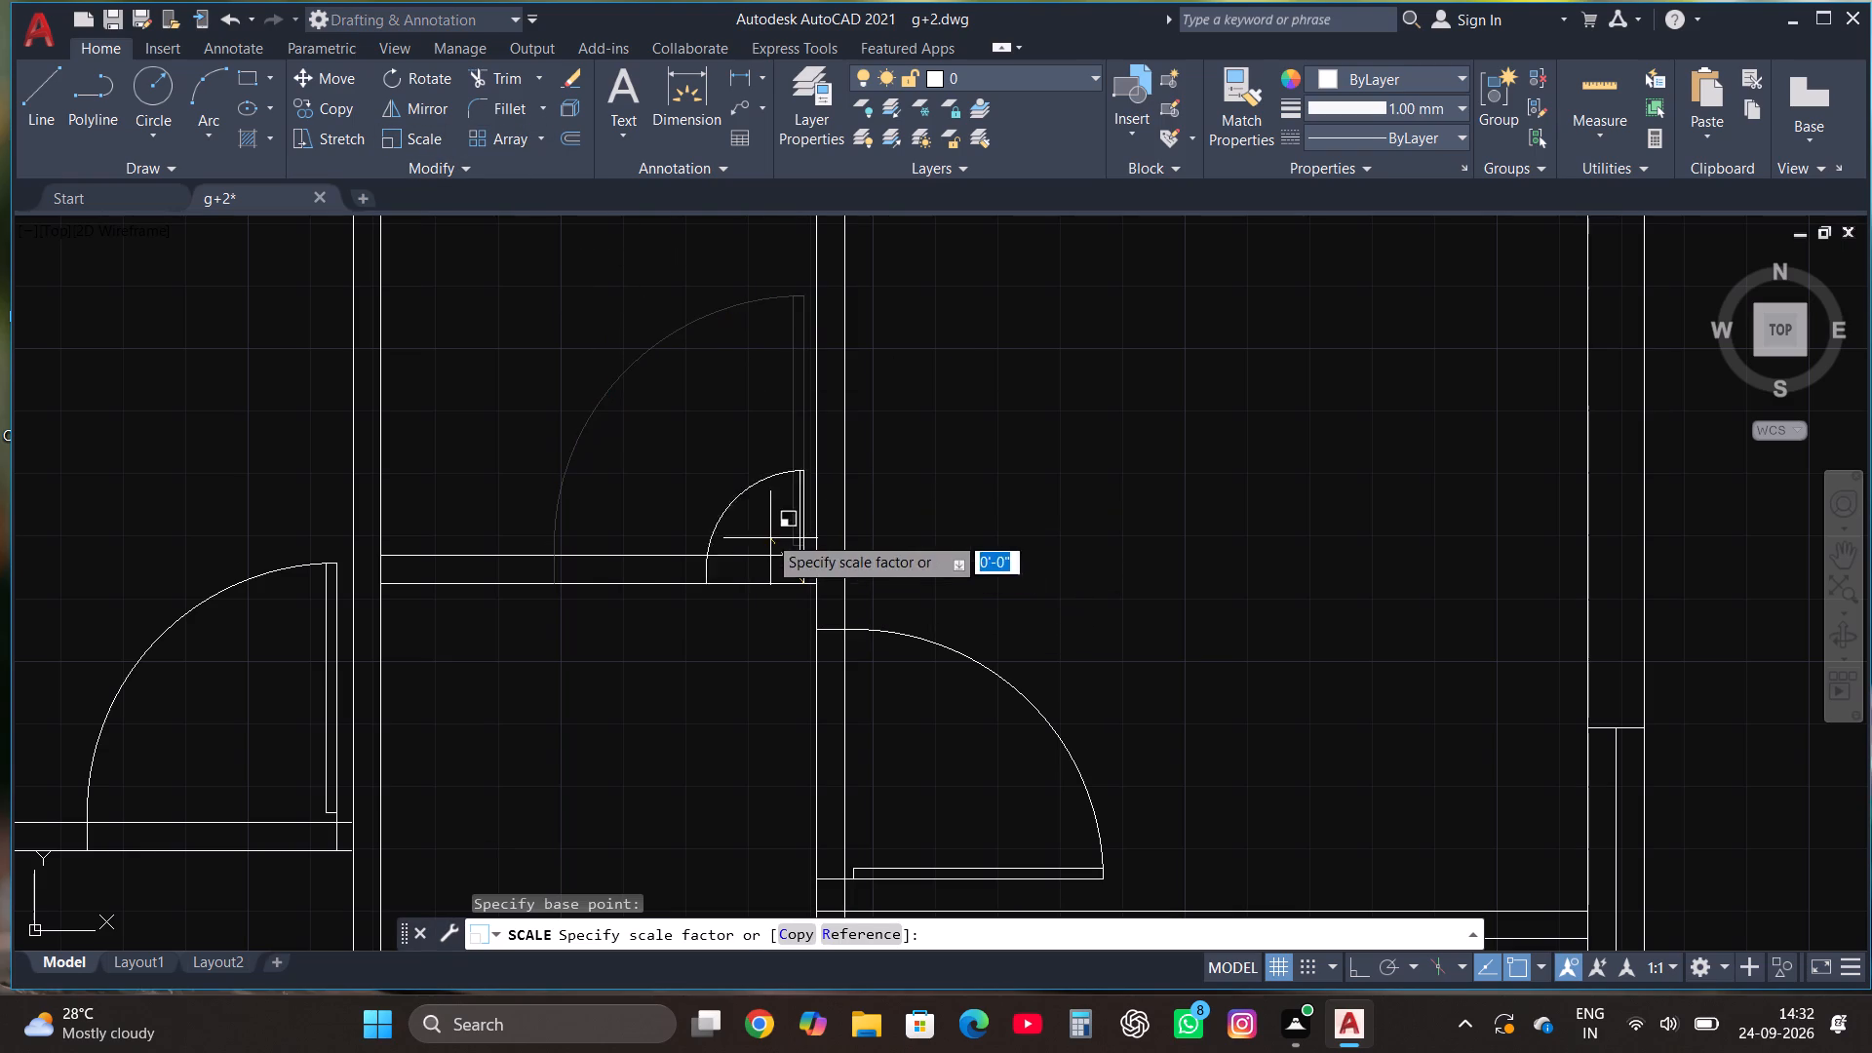
left_click(732, 497)
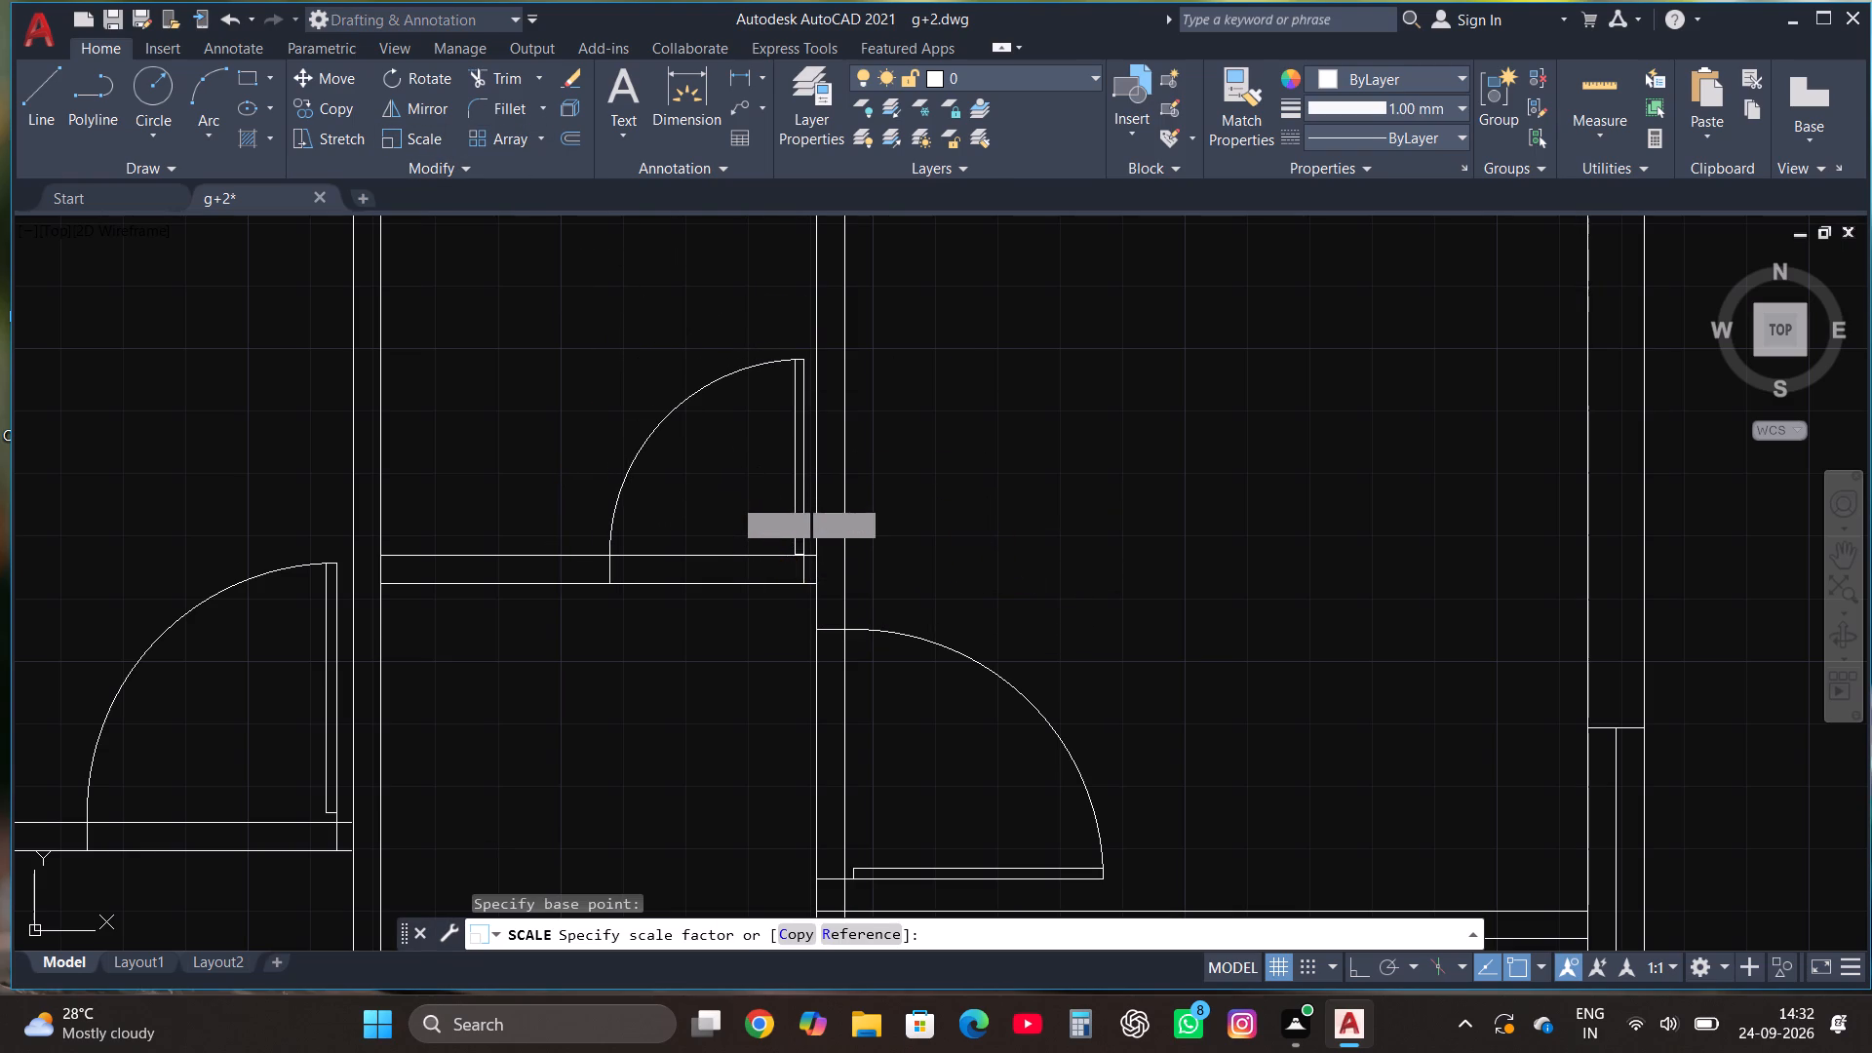
Copy the northeast room's door twice into the empty space southwest of the floor plan, using multiple copy mode.
scroll(863, 438, "down", 1)
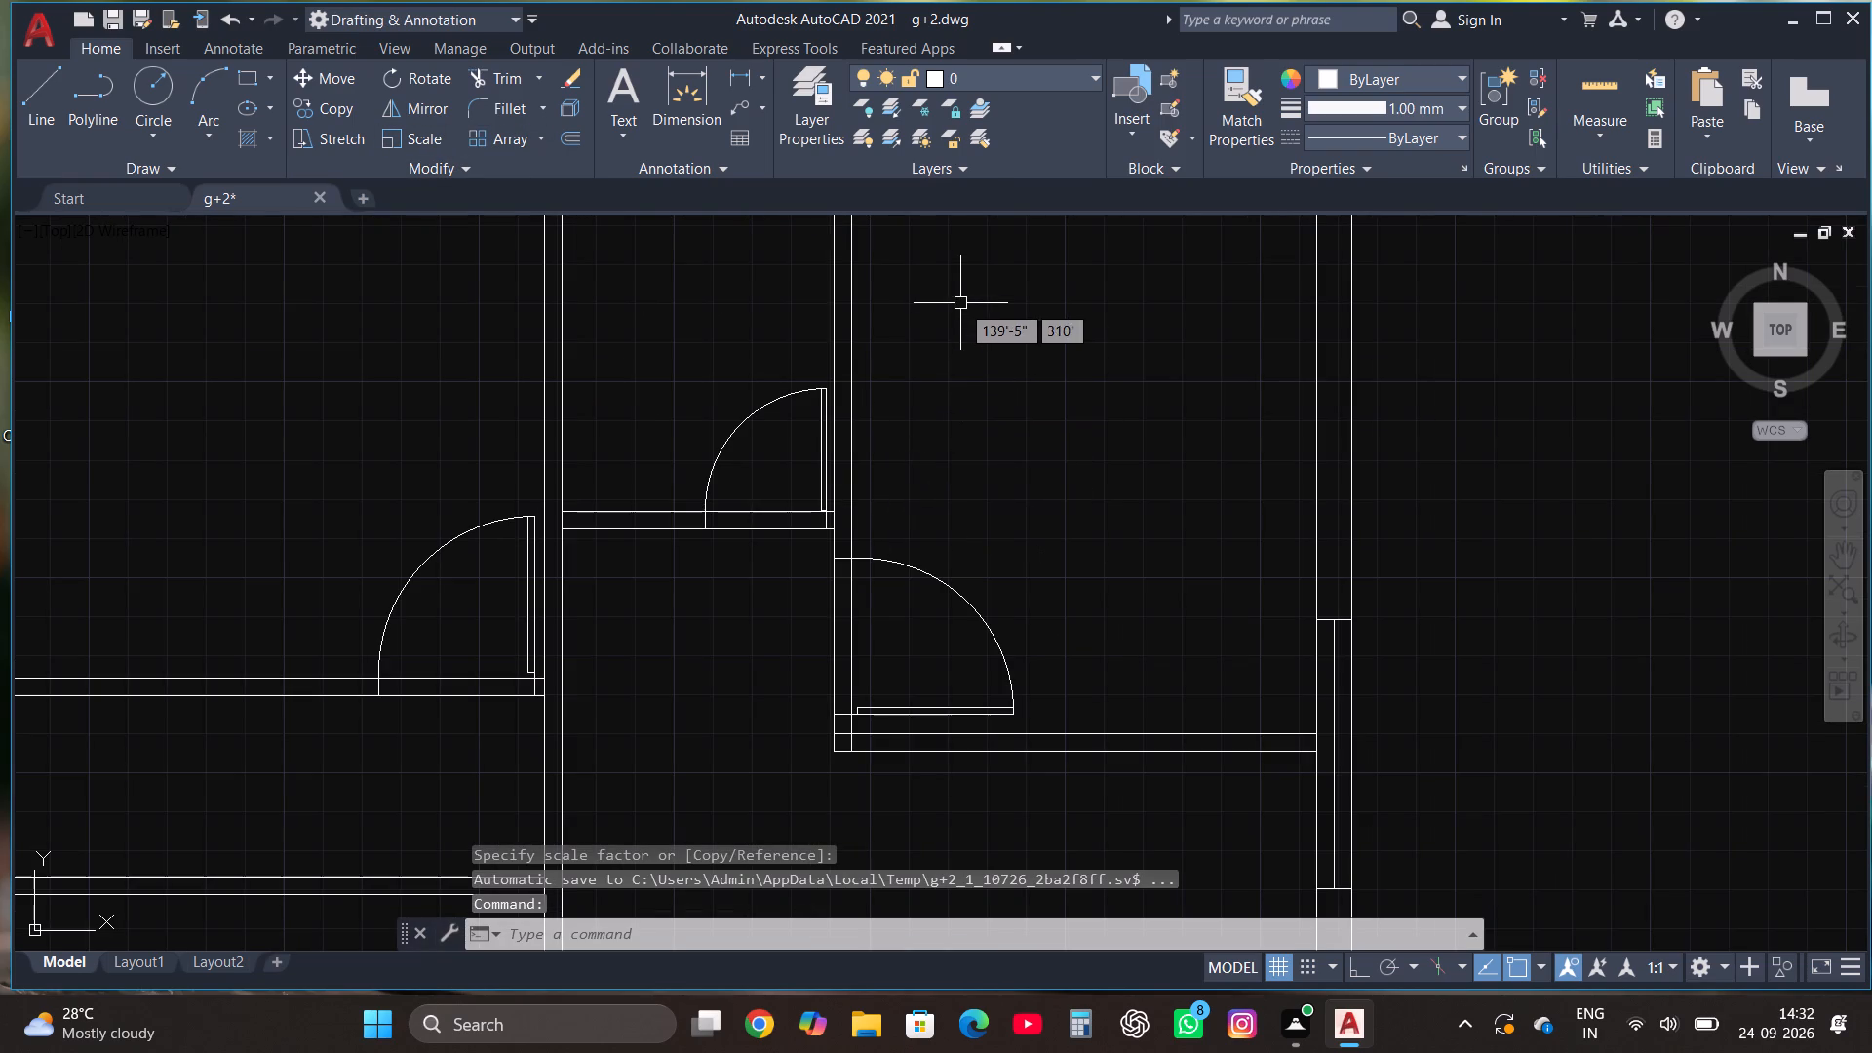
scroll(969, 320, "down", 2)
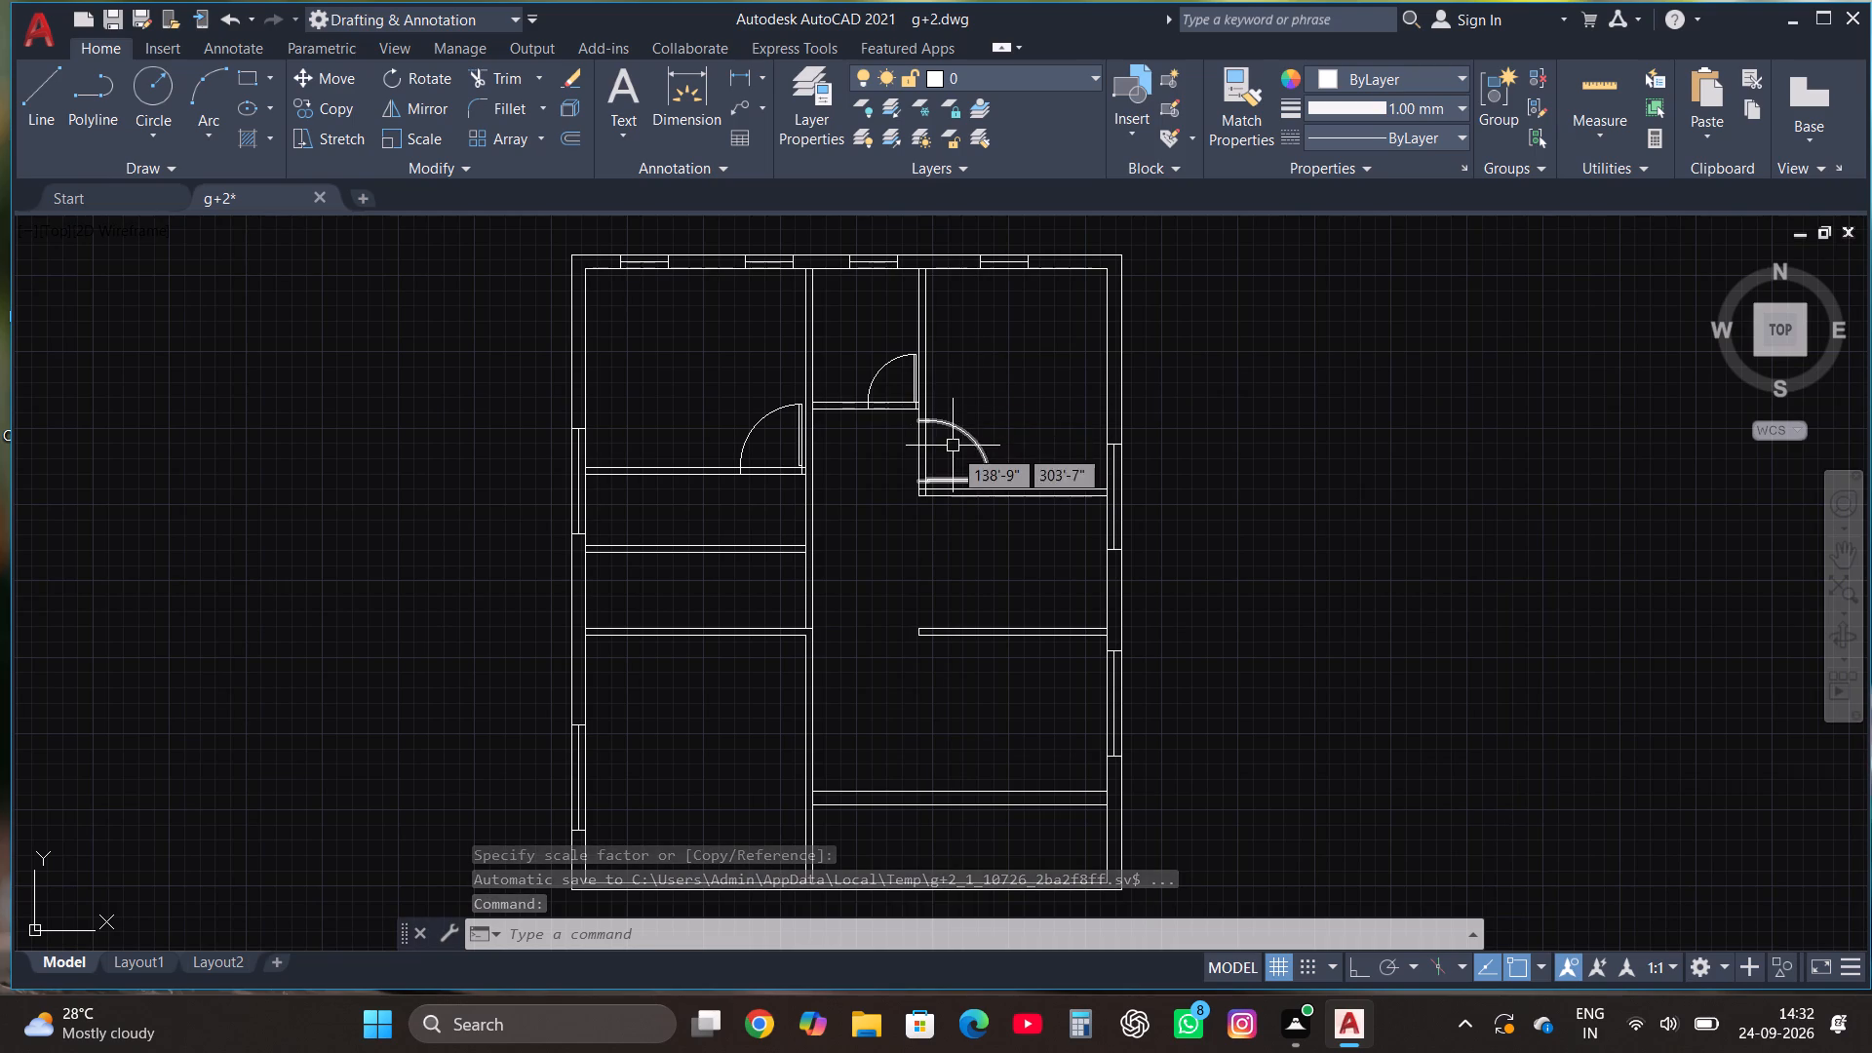
scroll(949, 450, "down", 3)
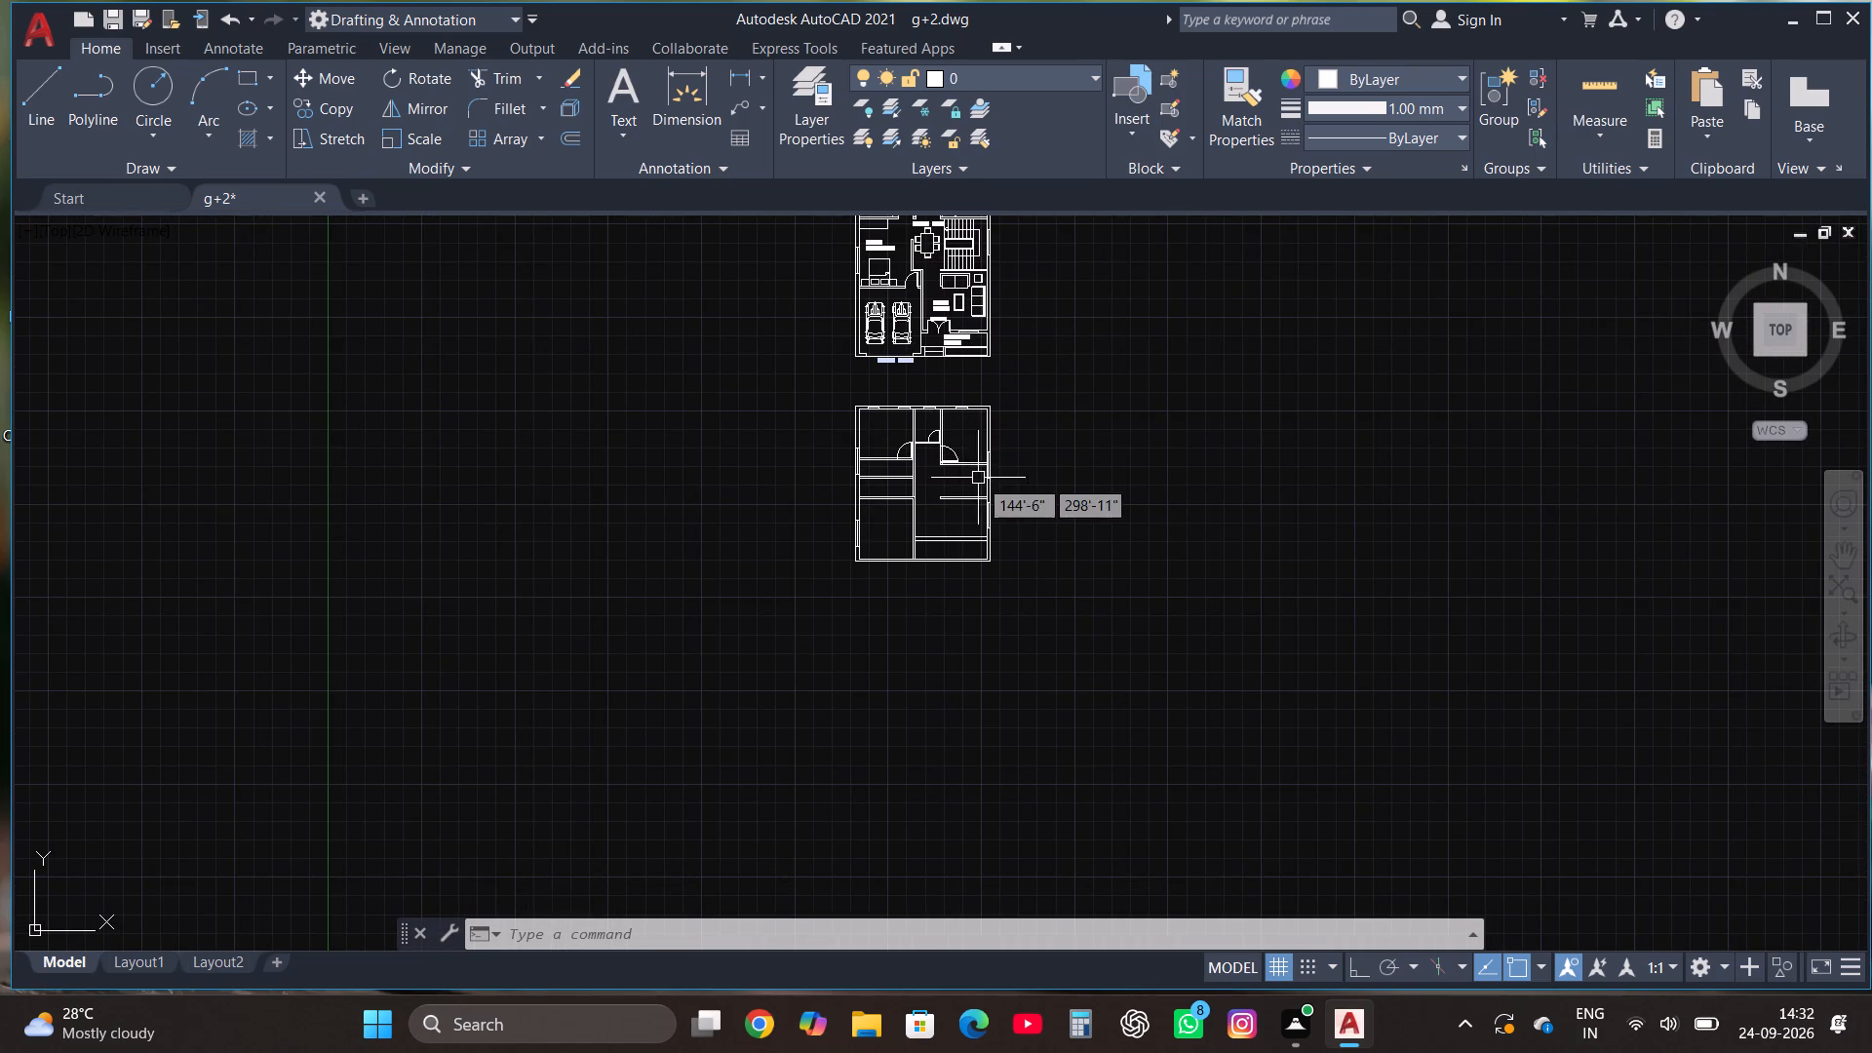
scroll(994, 552, "up", 1)
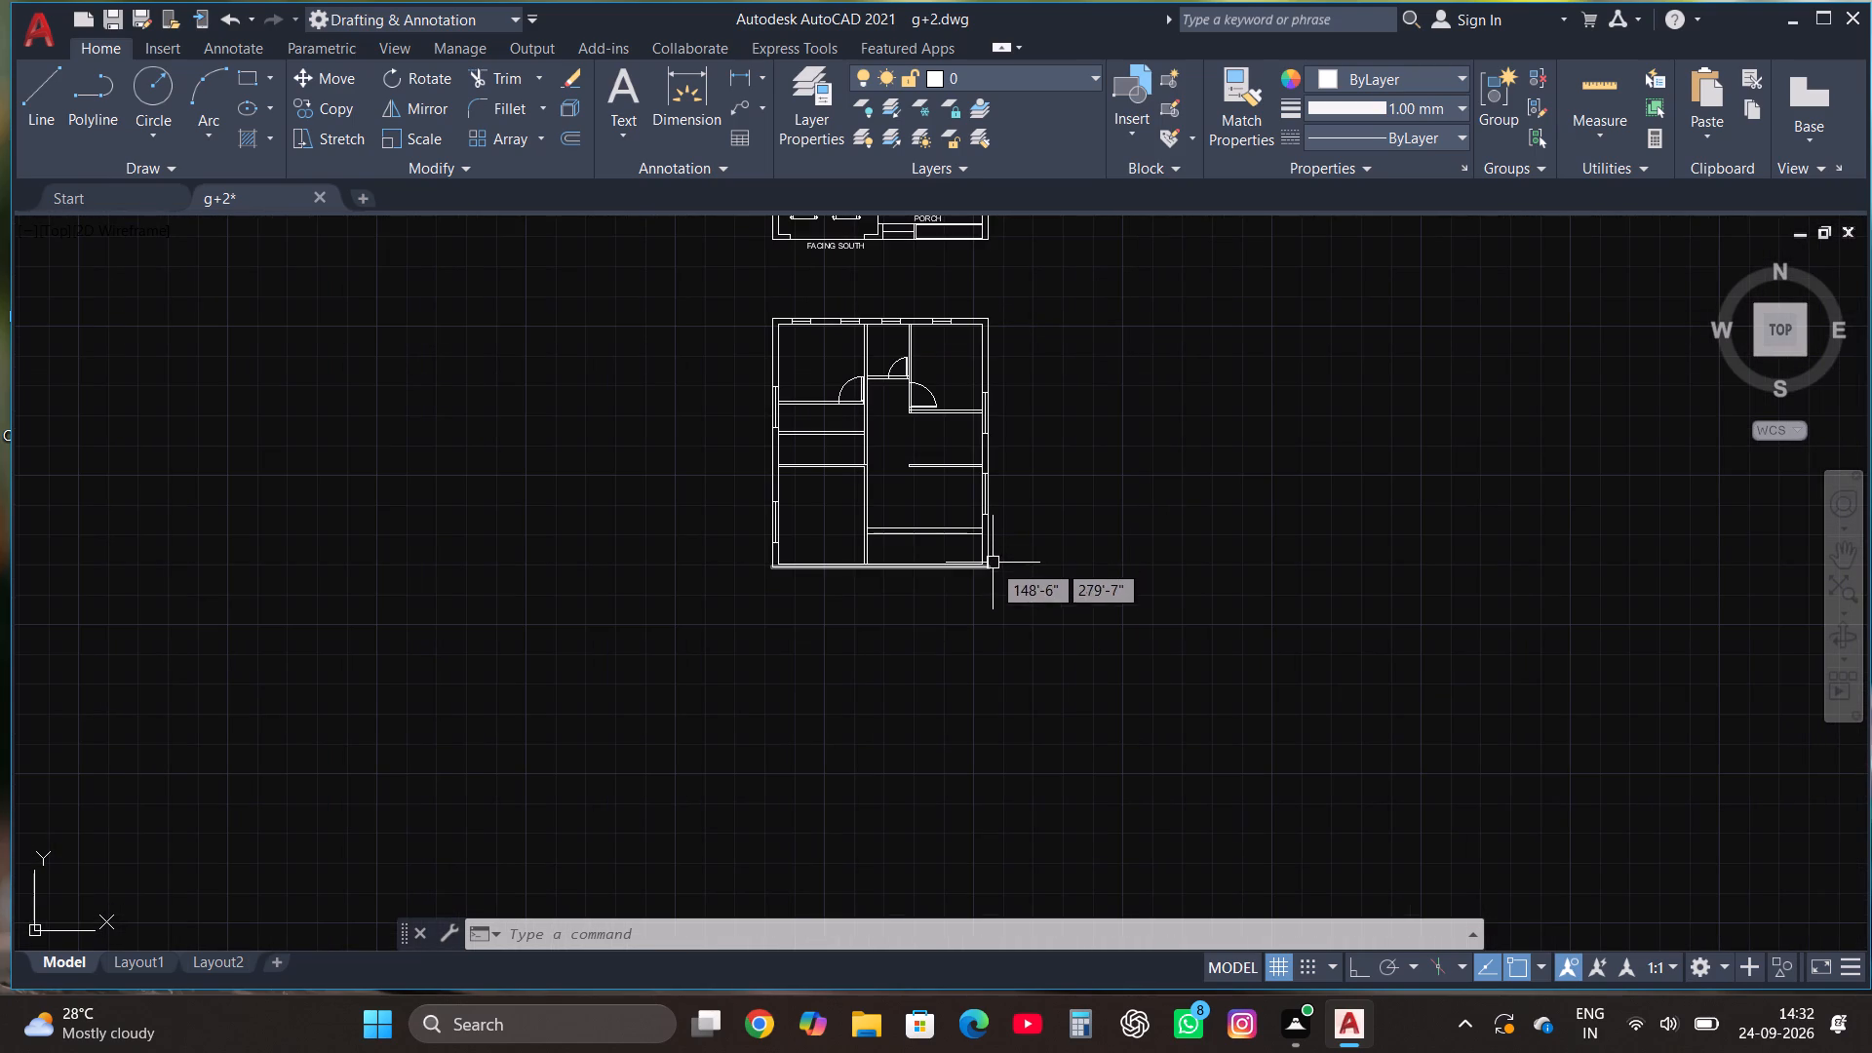
left_click(932, 388)
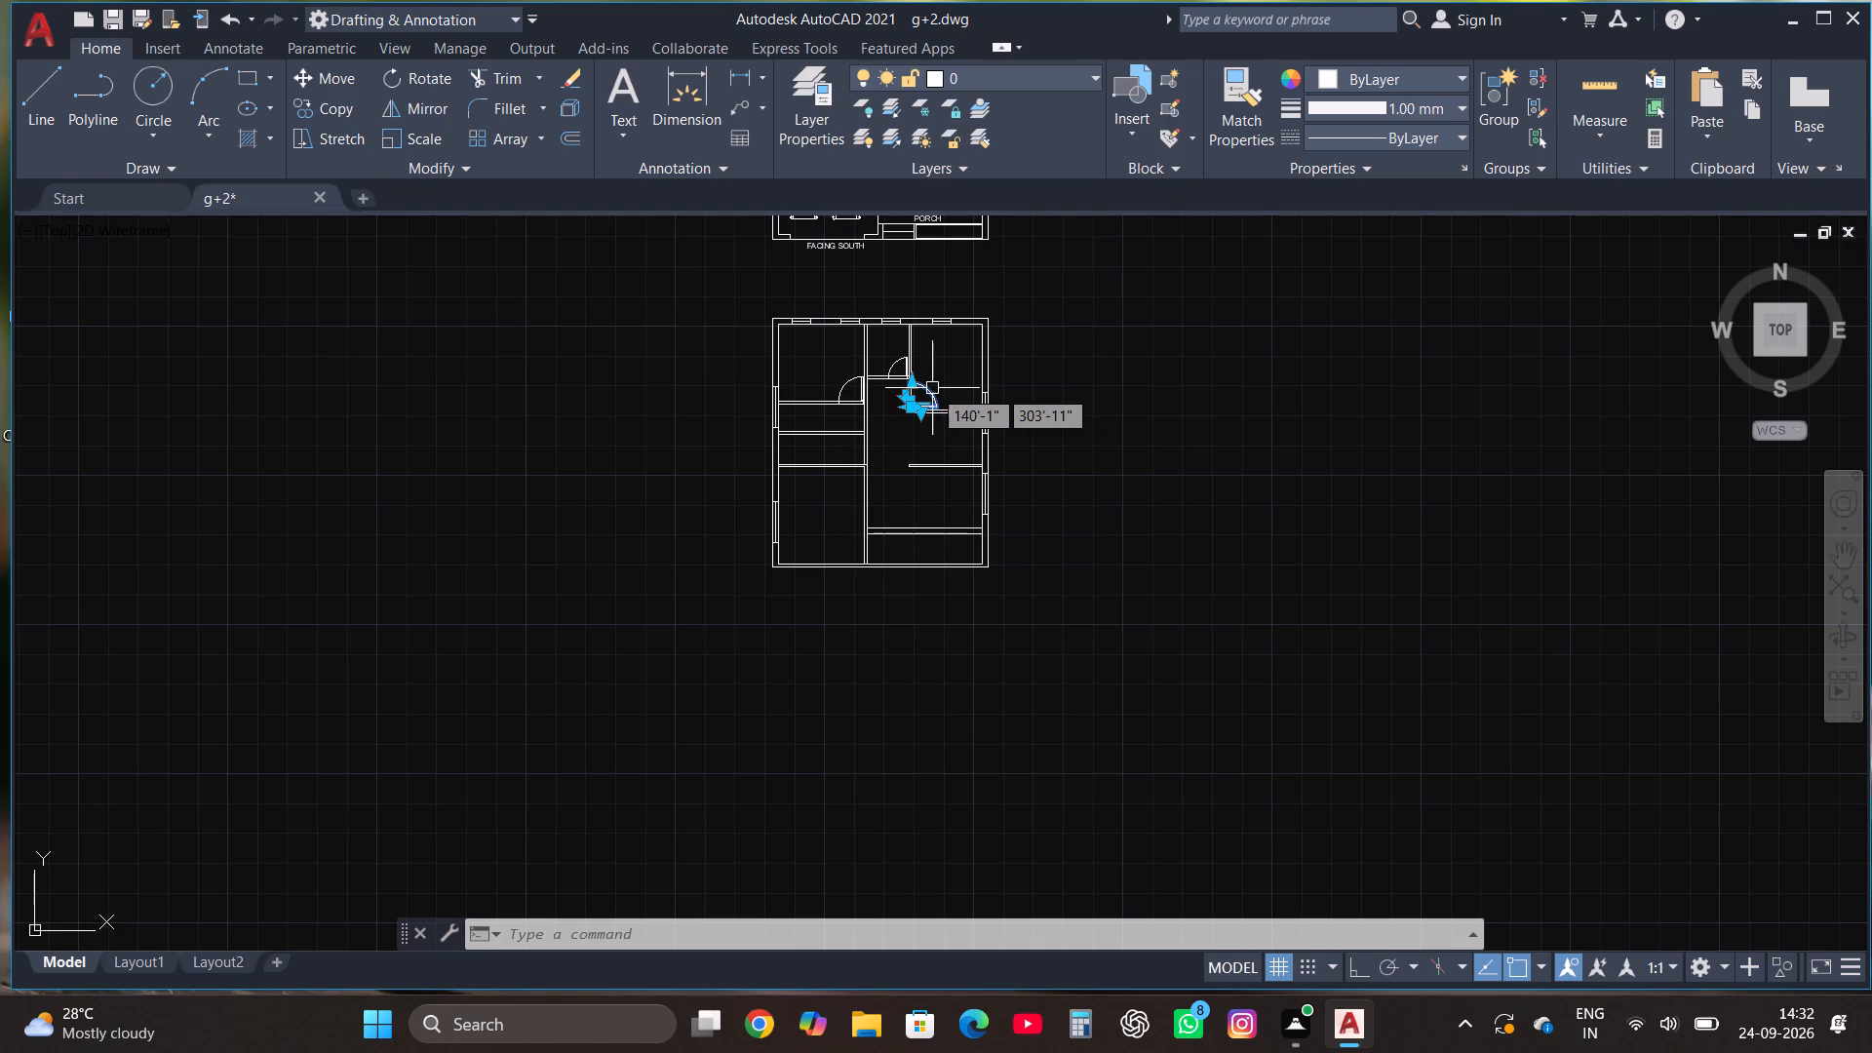
left_click(327, 102)
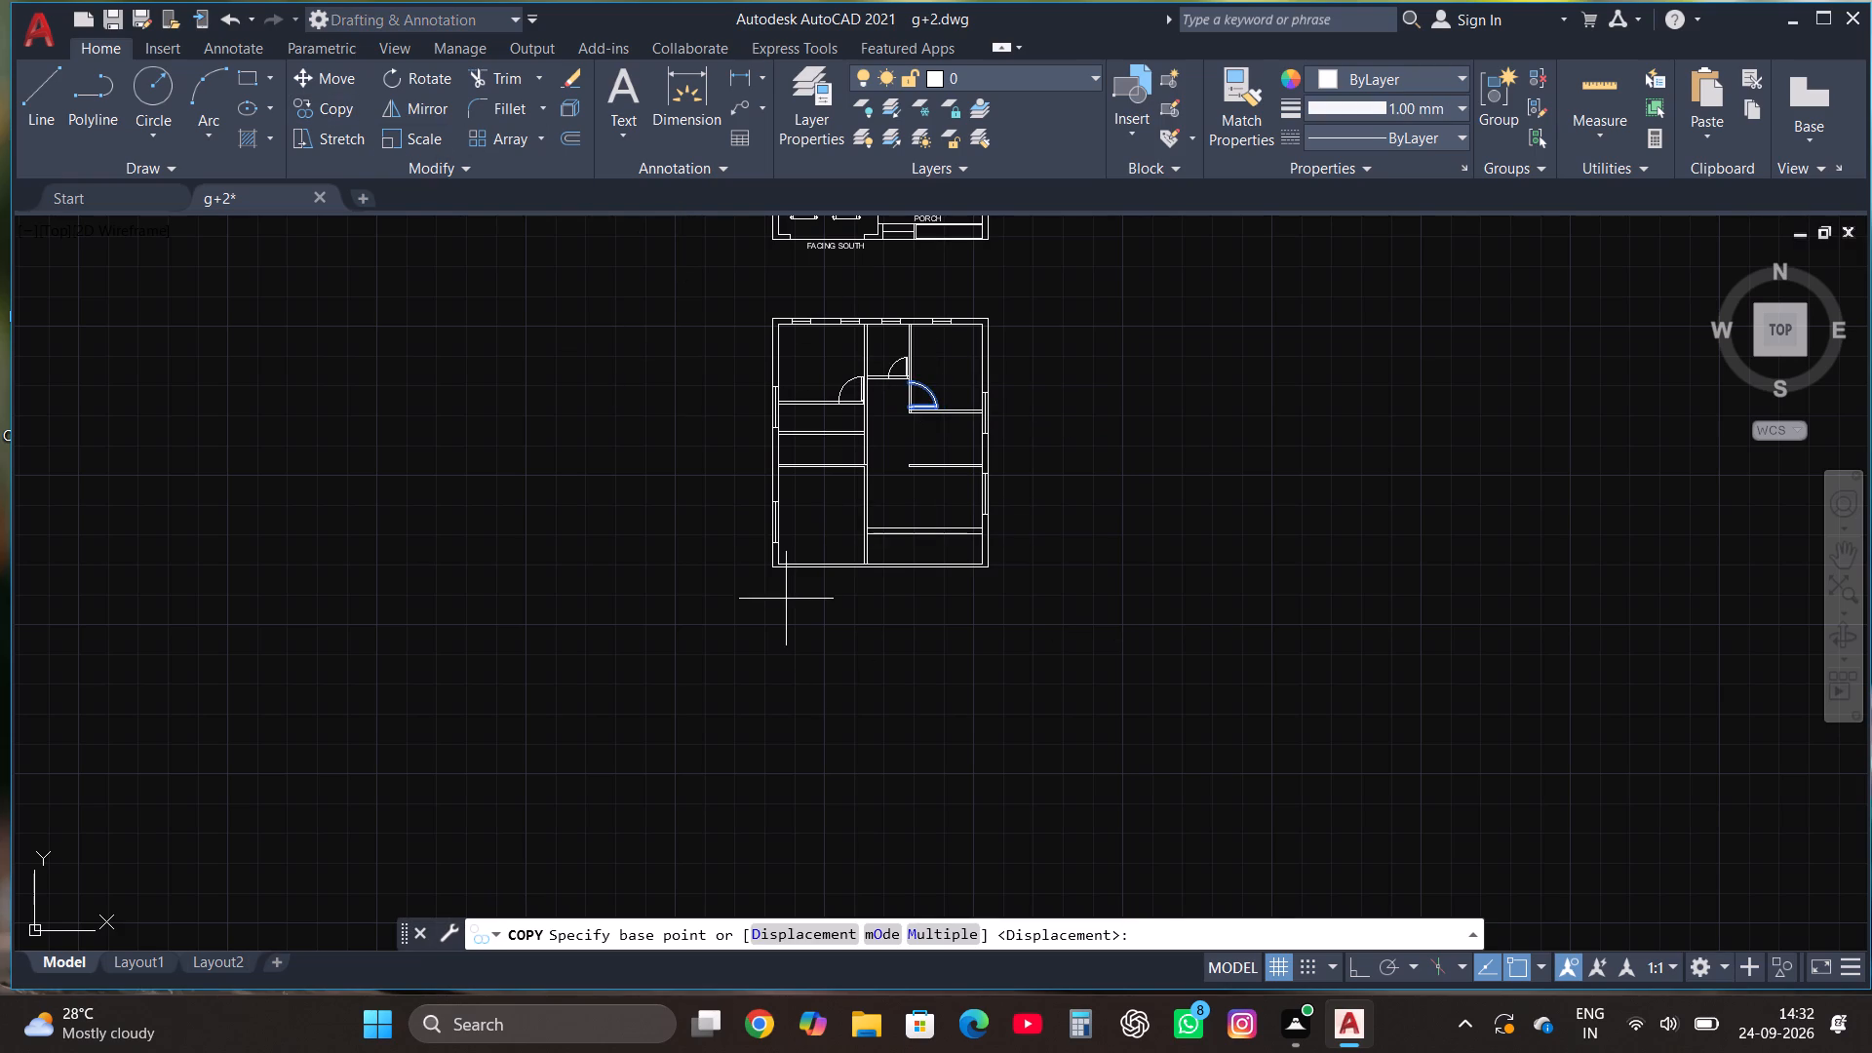
left_click(928, 928)
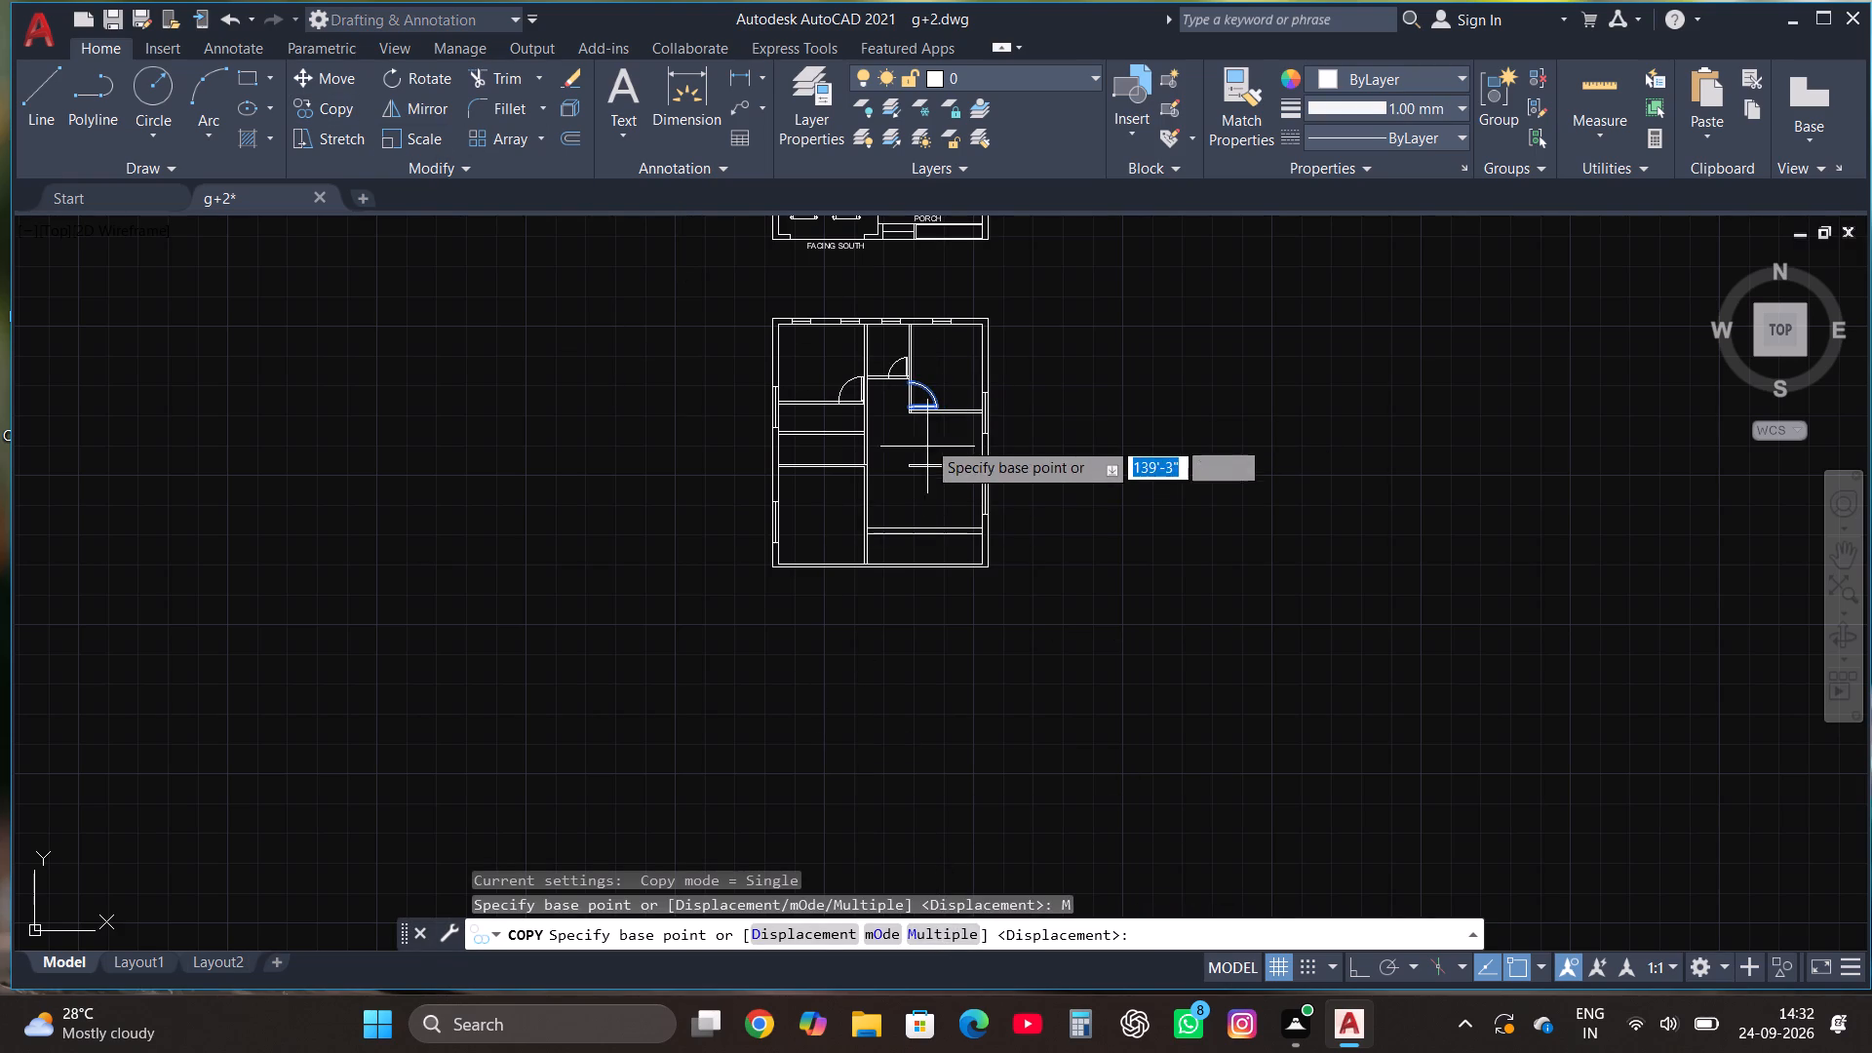
left_click(923, 422)
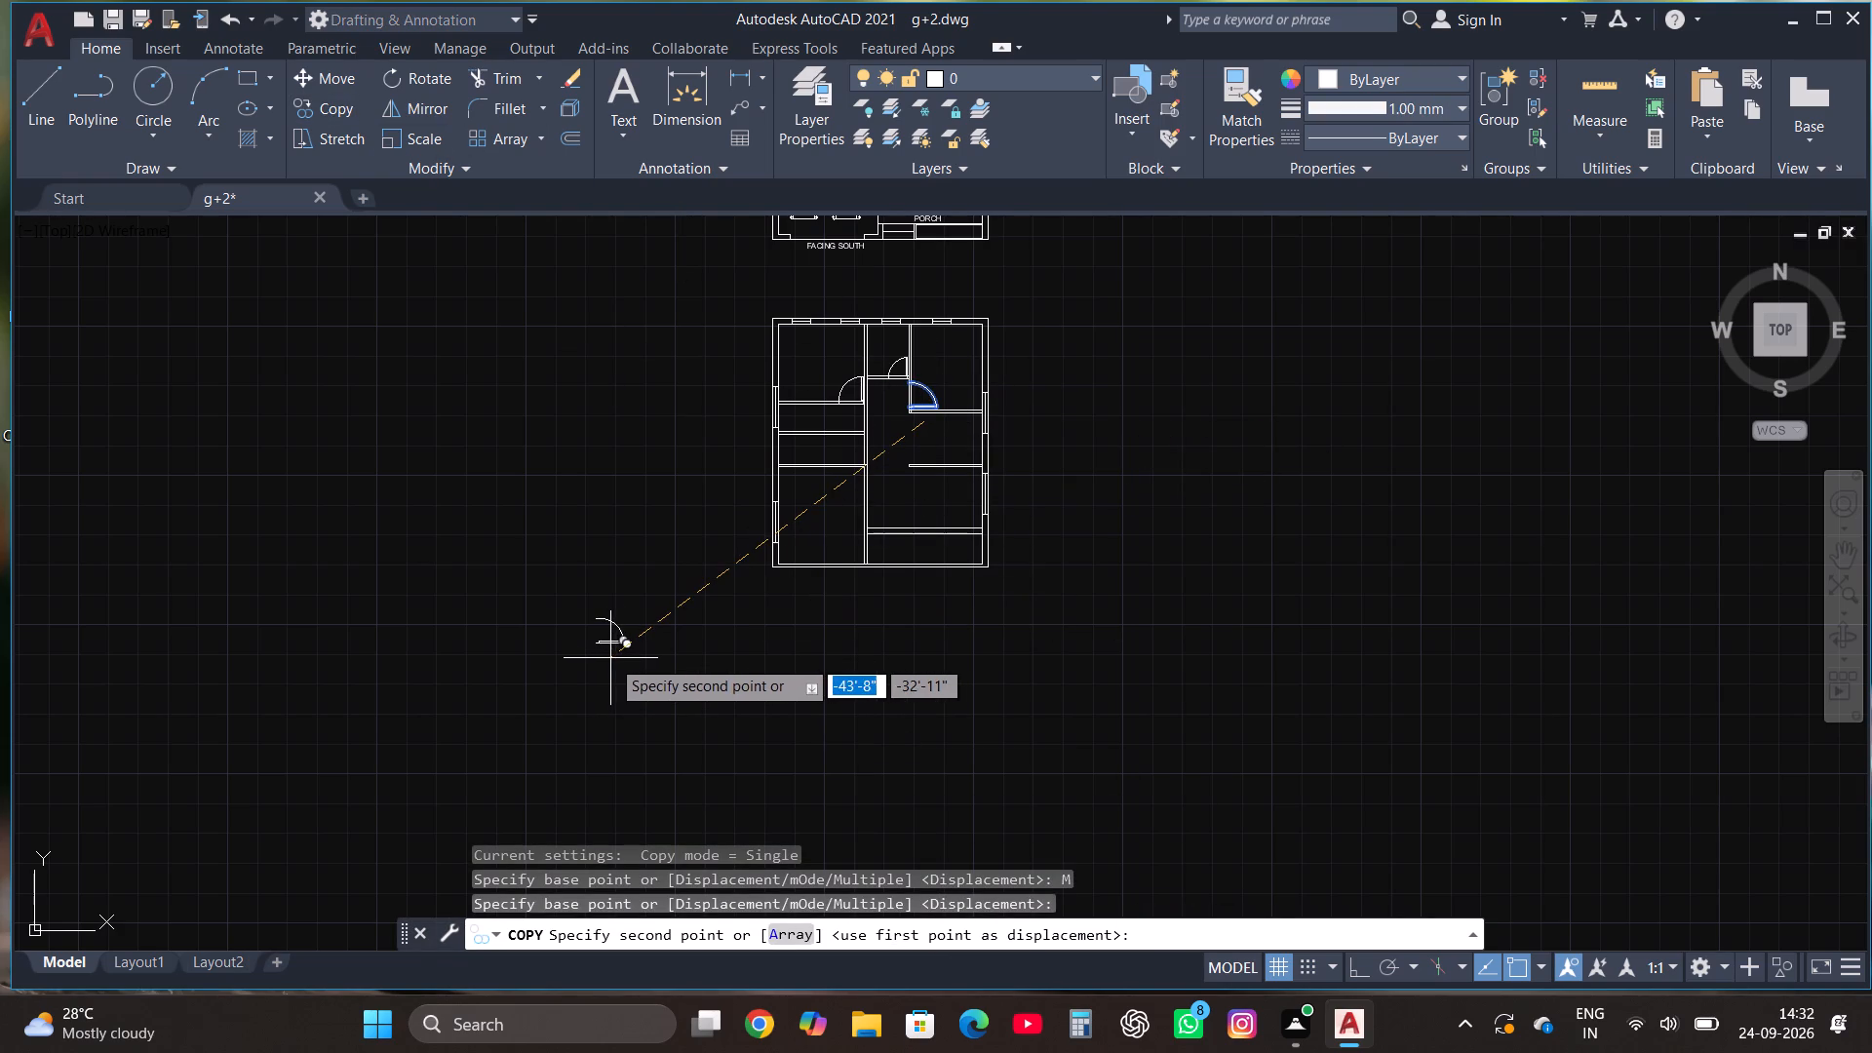
left_click(610, 658)
left_click(716, 689)
key("Escape")
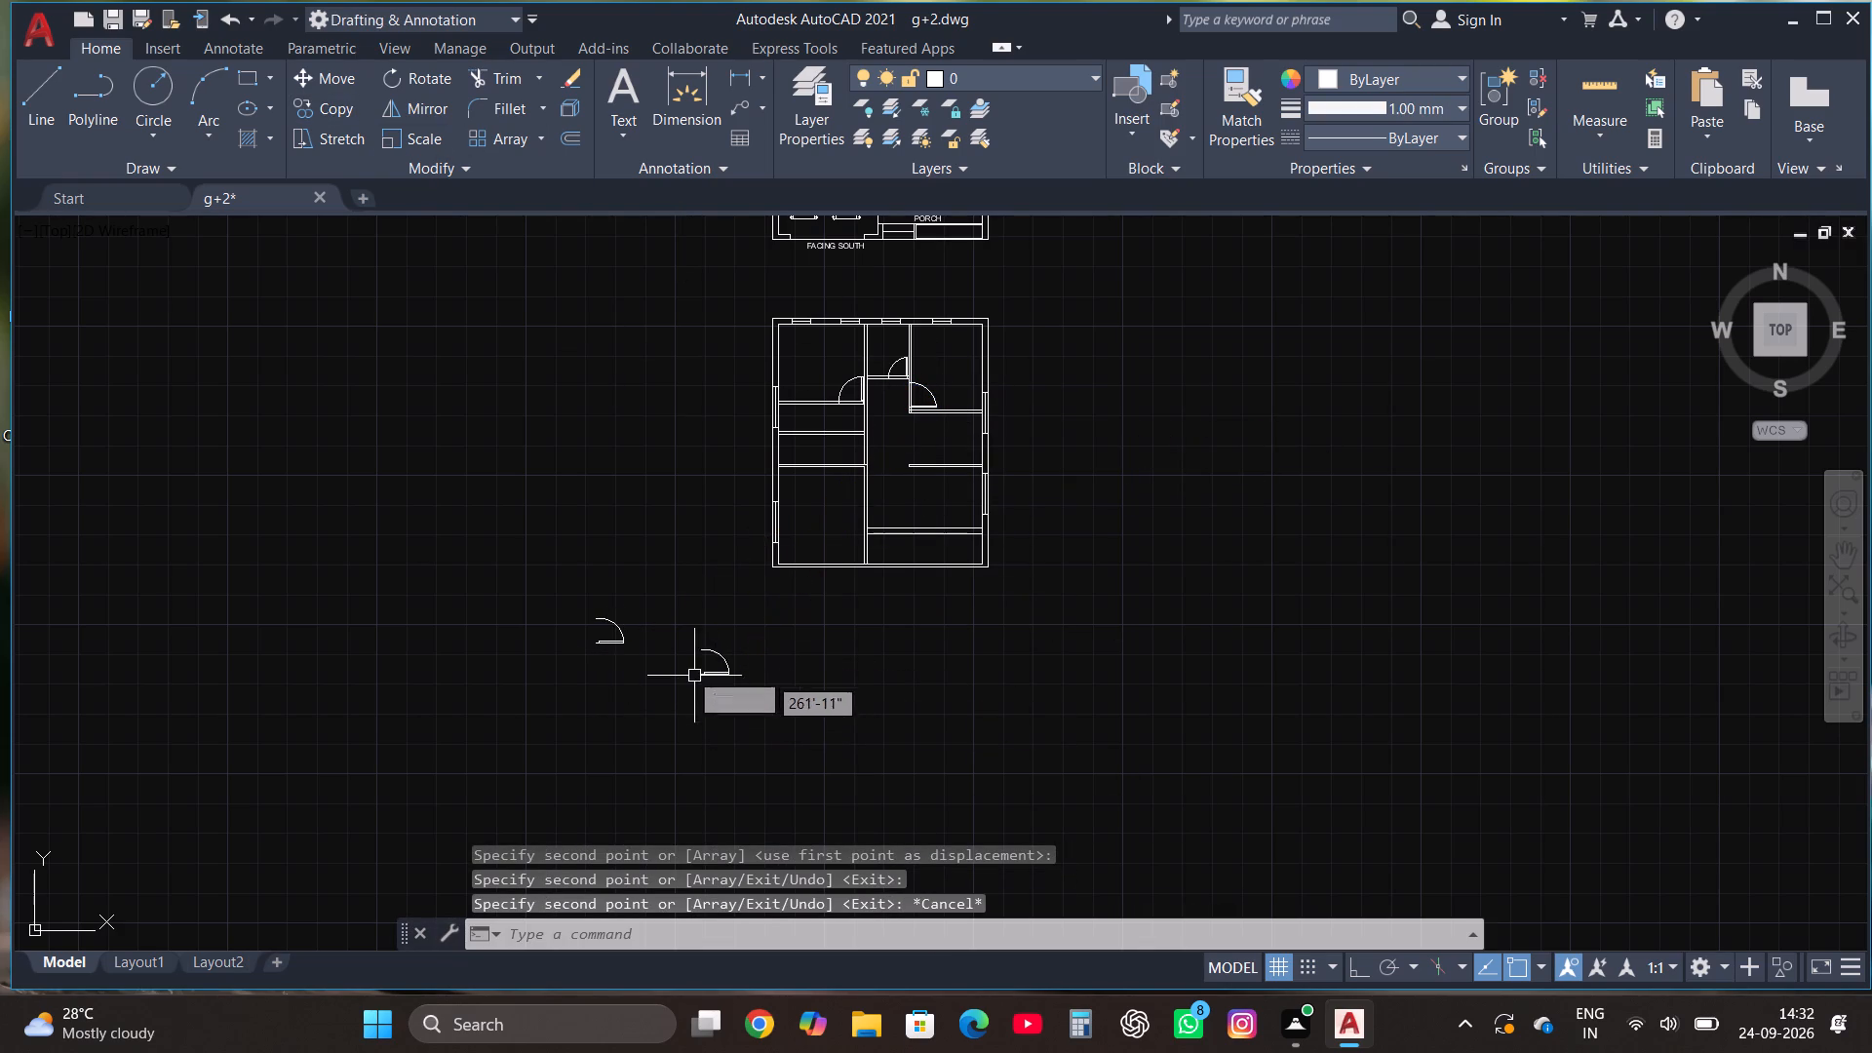
Rotate the western loose door copy 90° clockwise so its arc swings to the southeast.
scroll(677, 664, "up", 1)
left_click(643, 658)
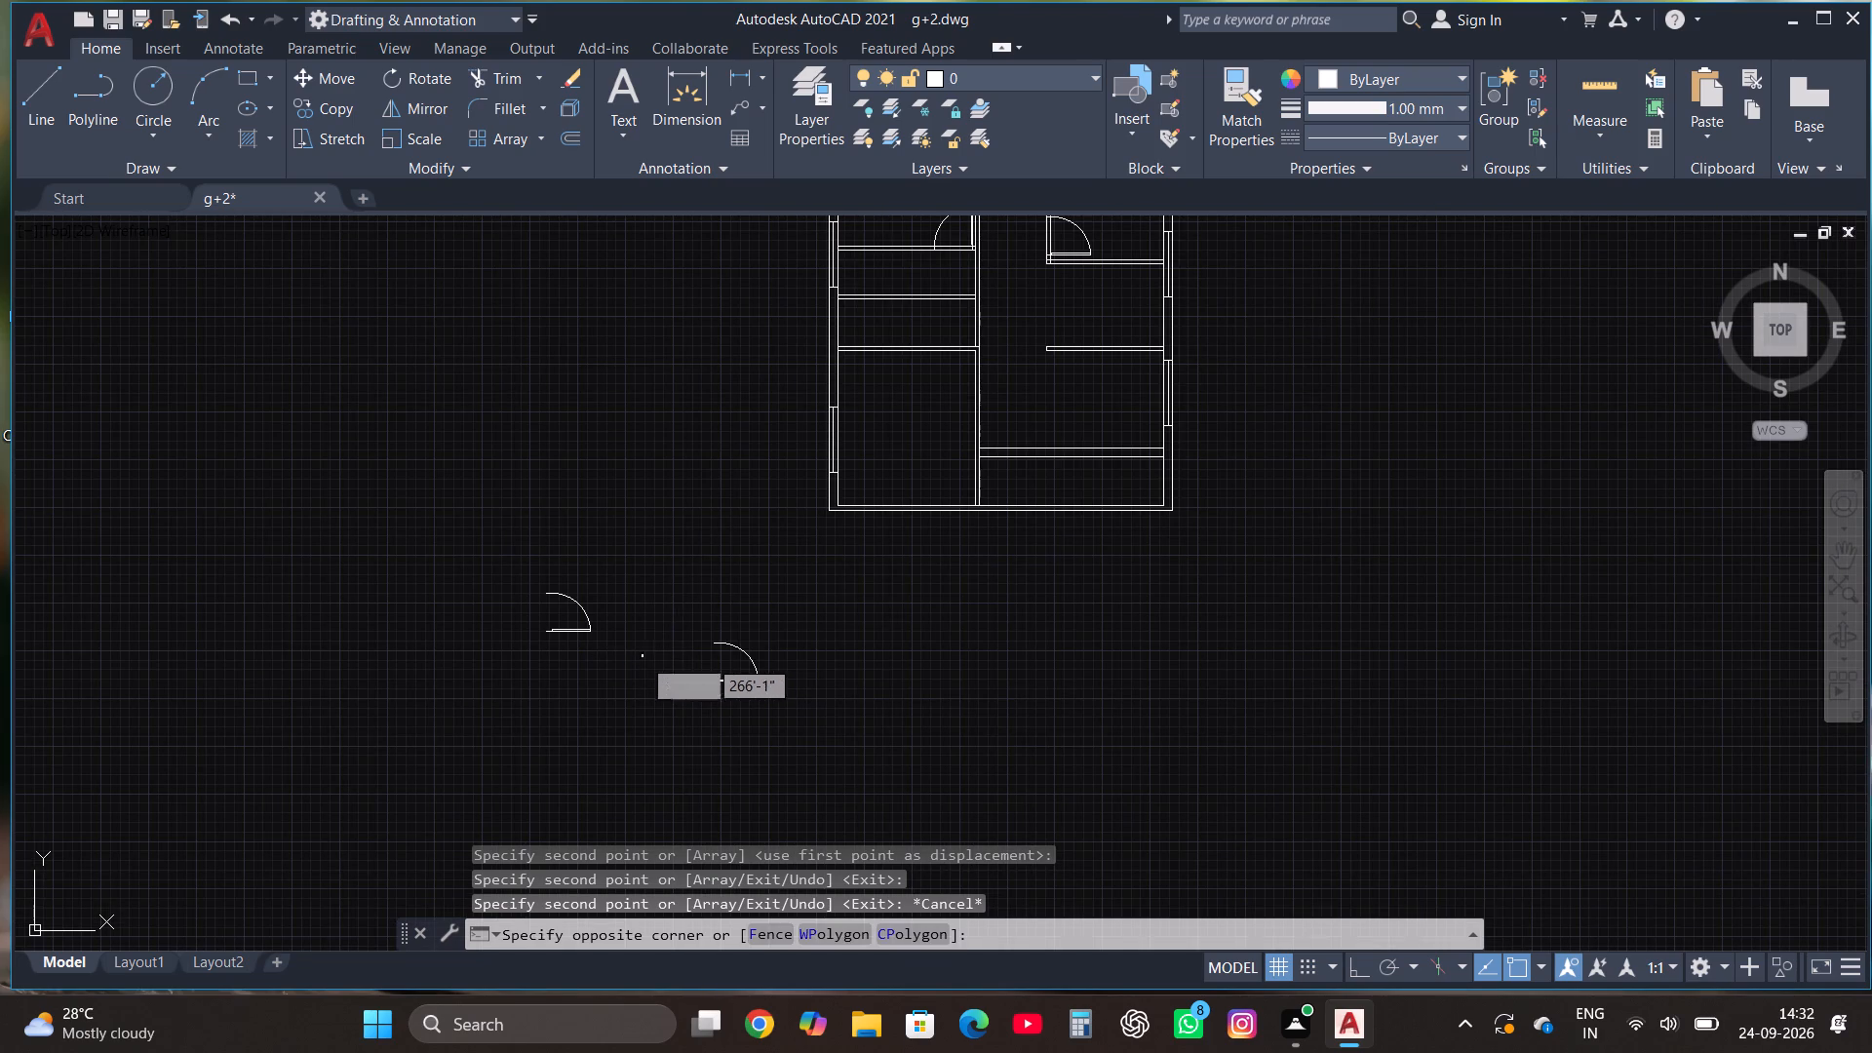
left_click(565, 568)
left_click(446, 77)
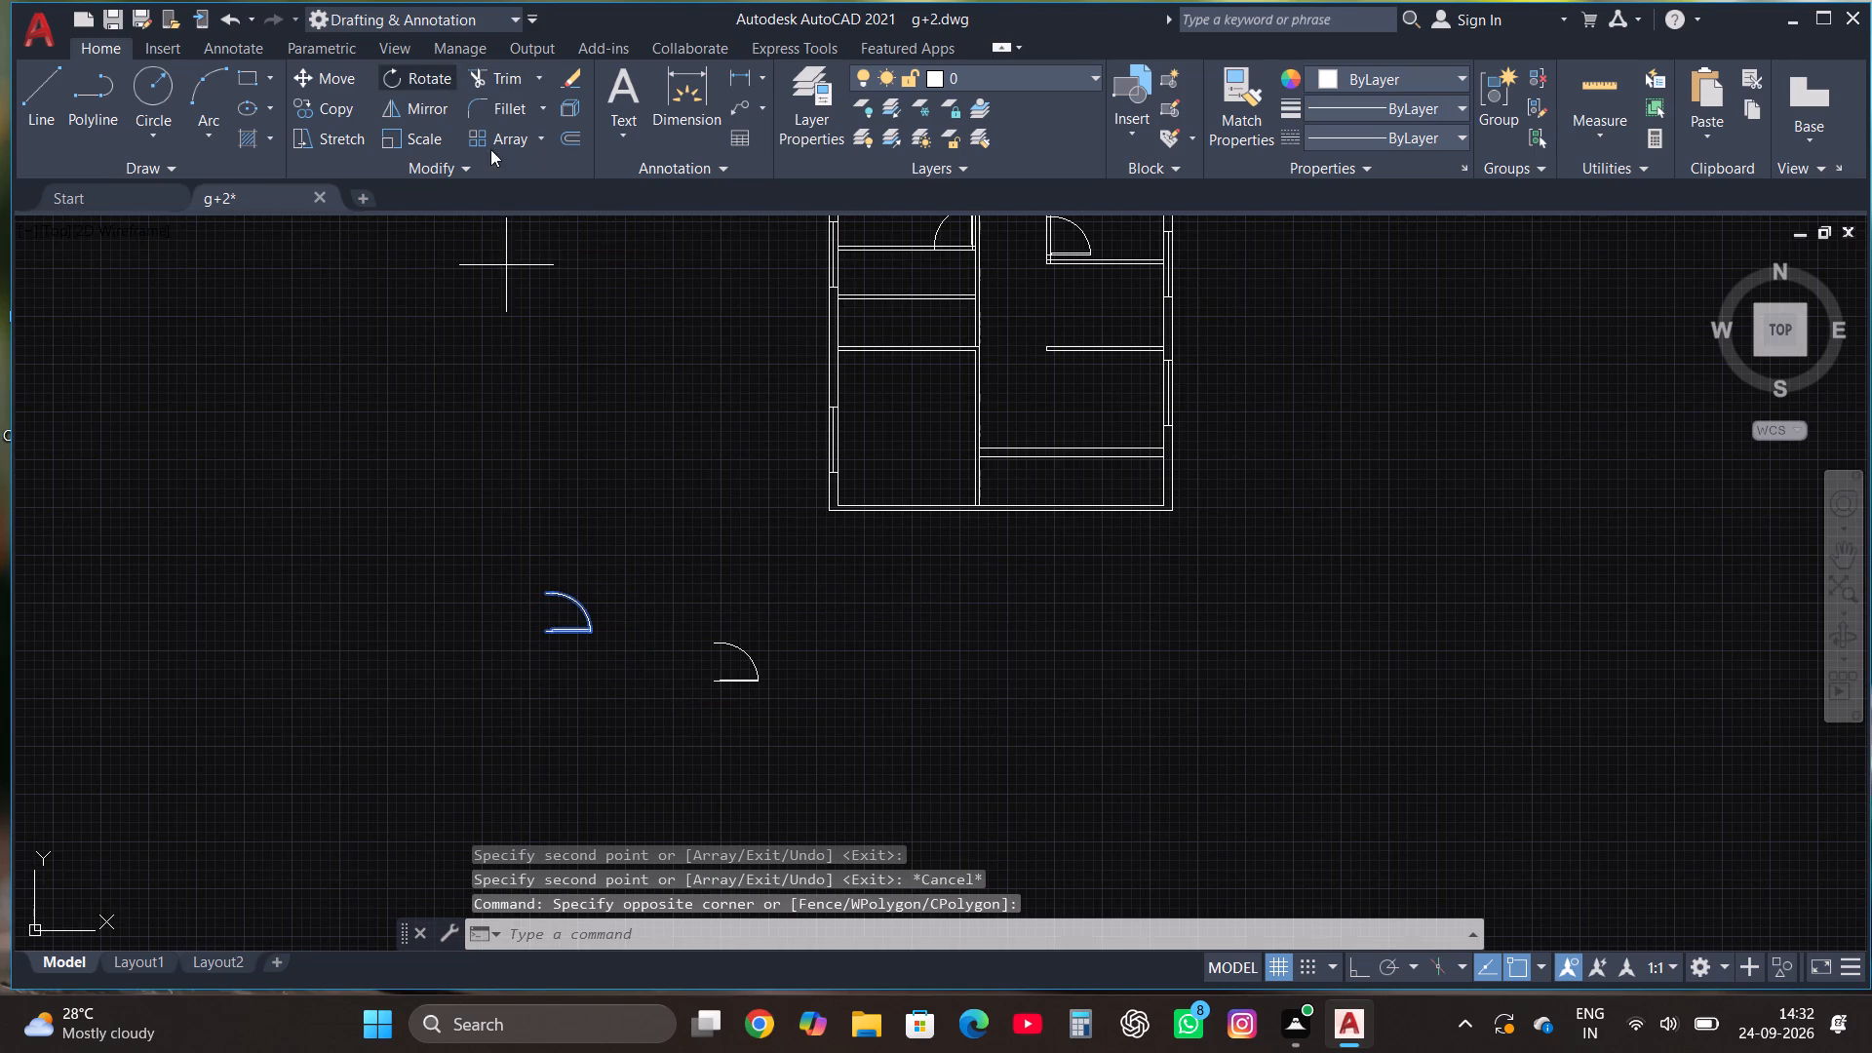
left_click(541, 662)
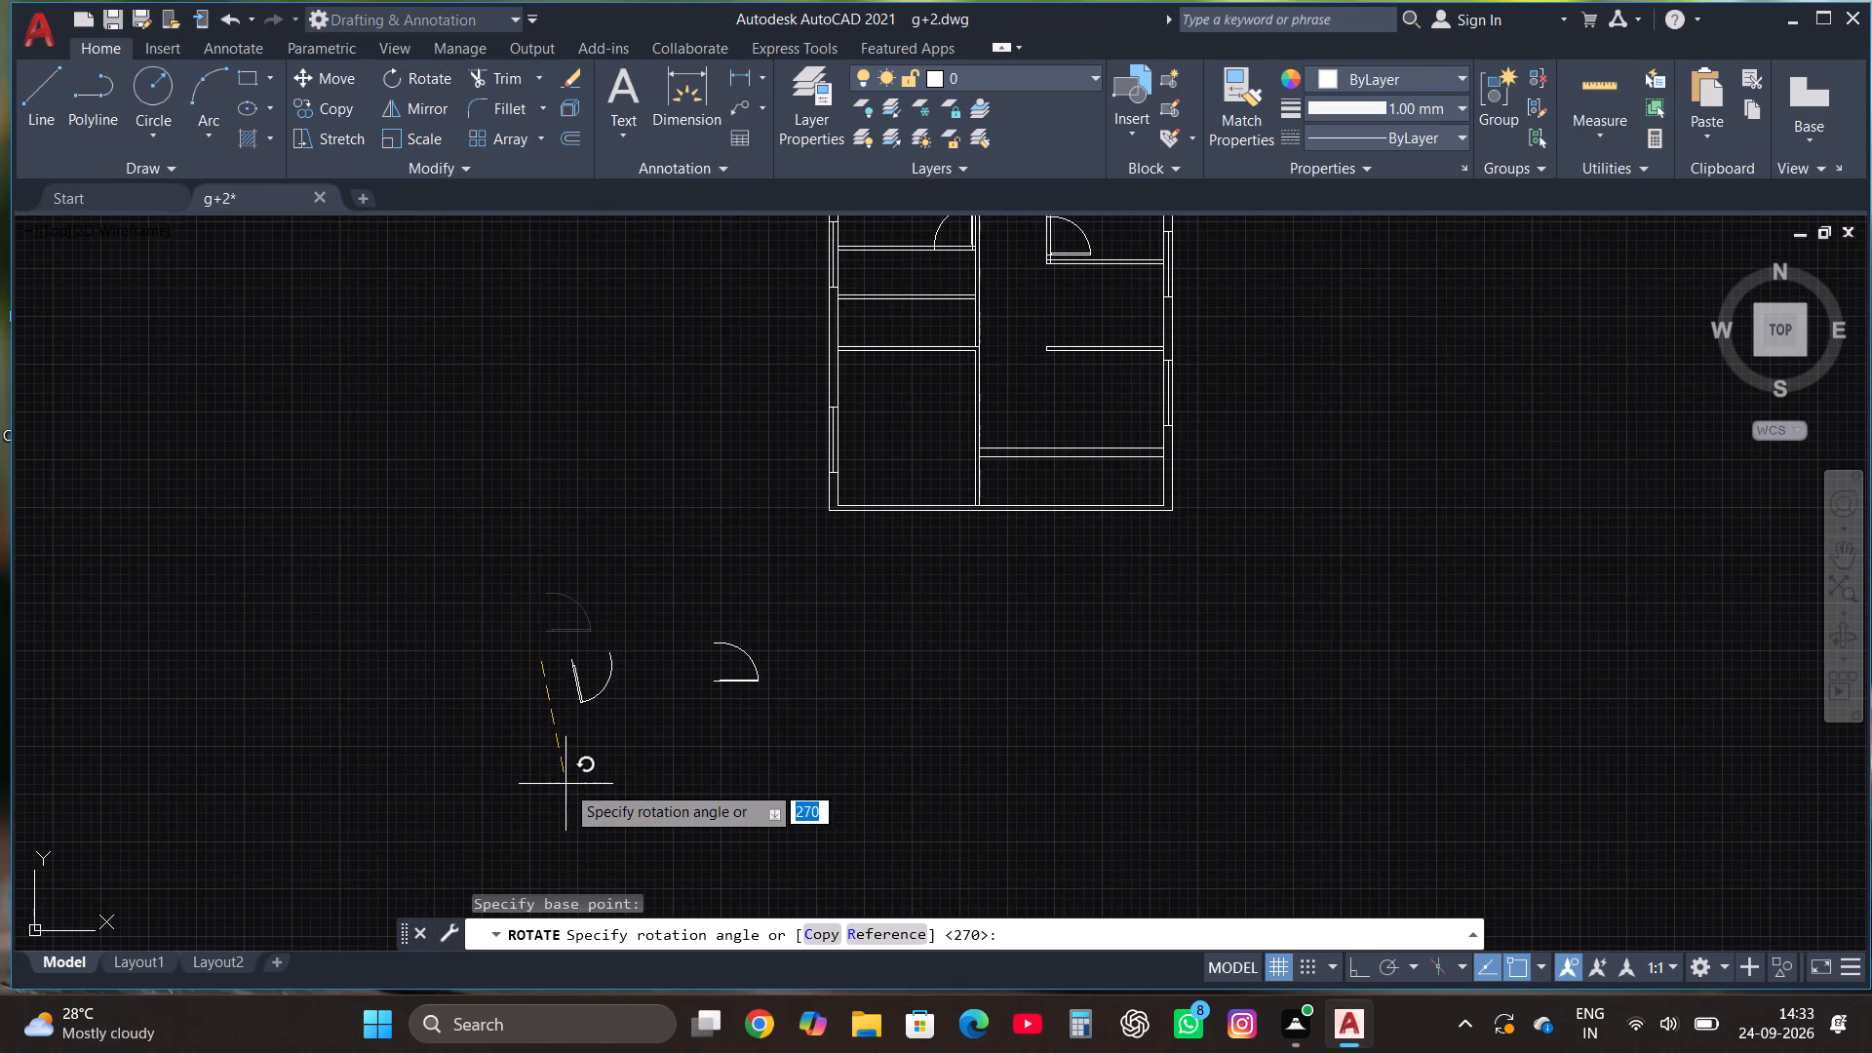
key("F8")
left_click(539, 765)
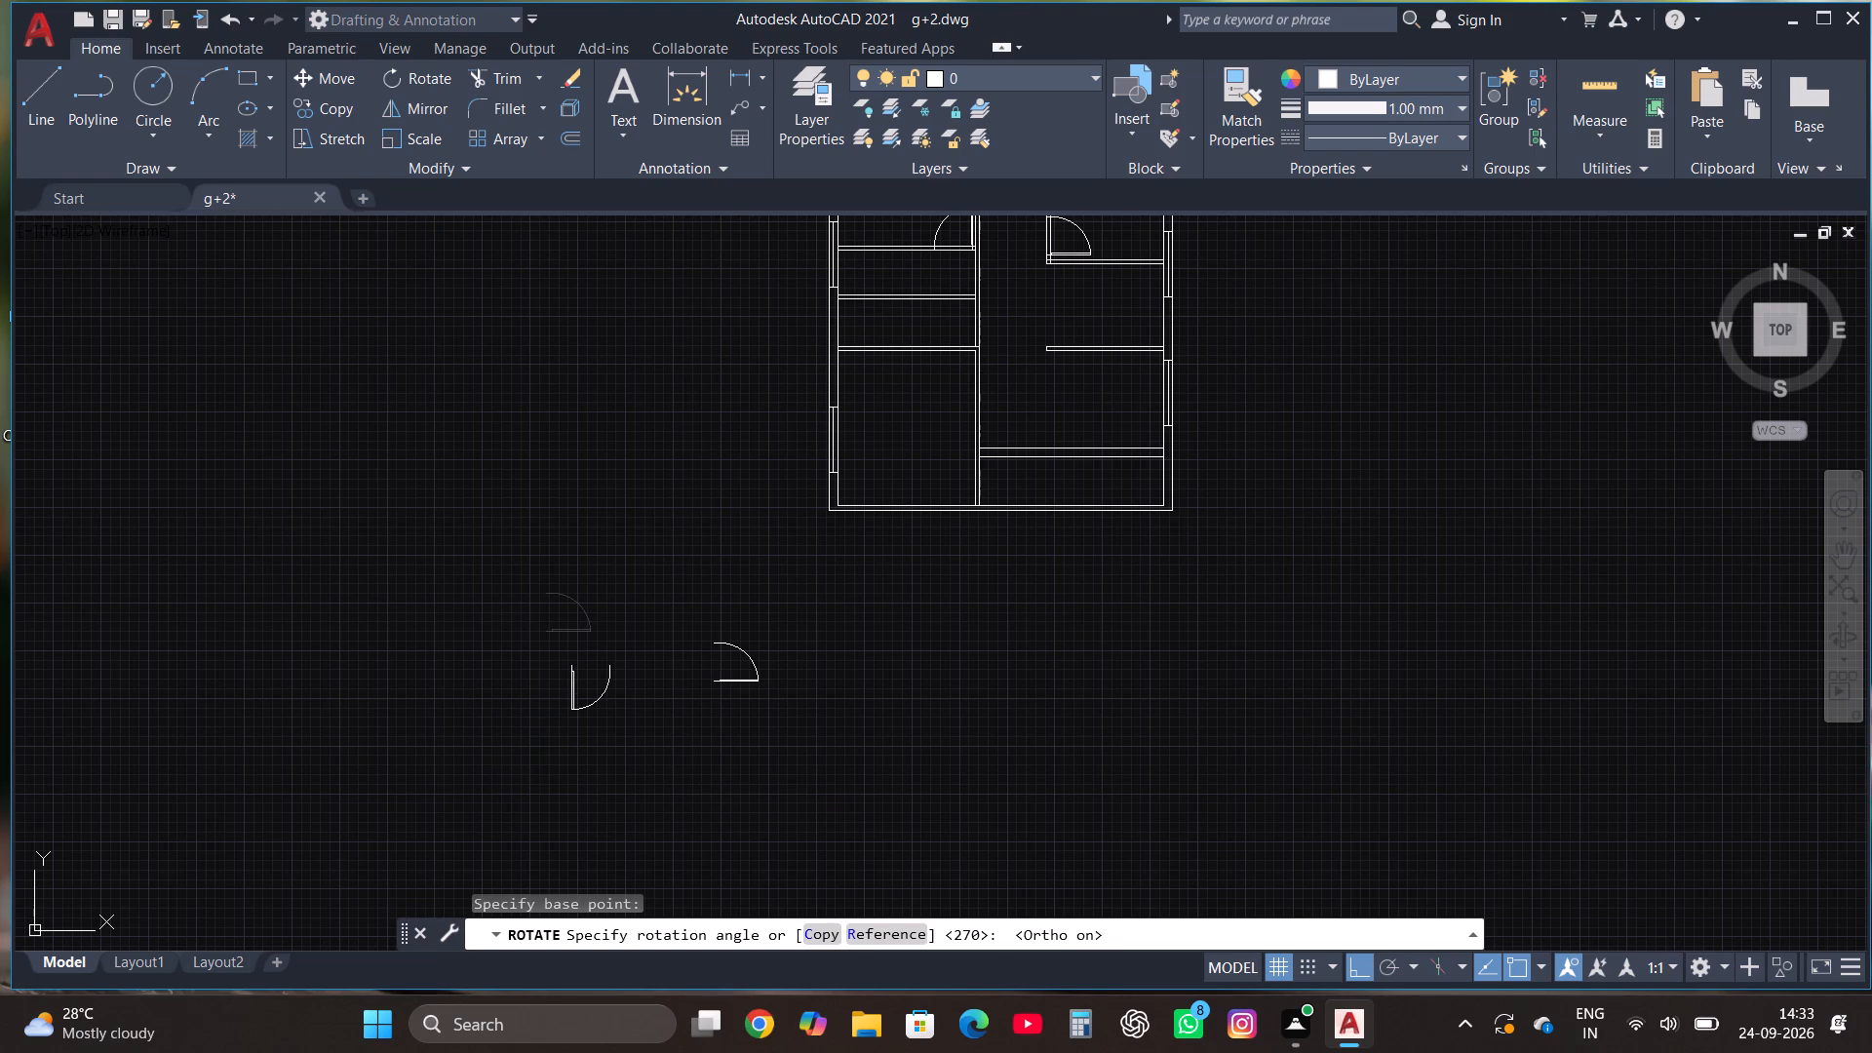
Mirror the rotated door about a vertical line just west of it, keeping the original.
left_click(597, 704)
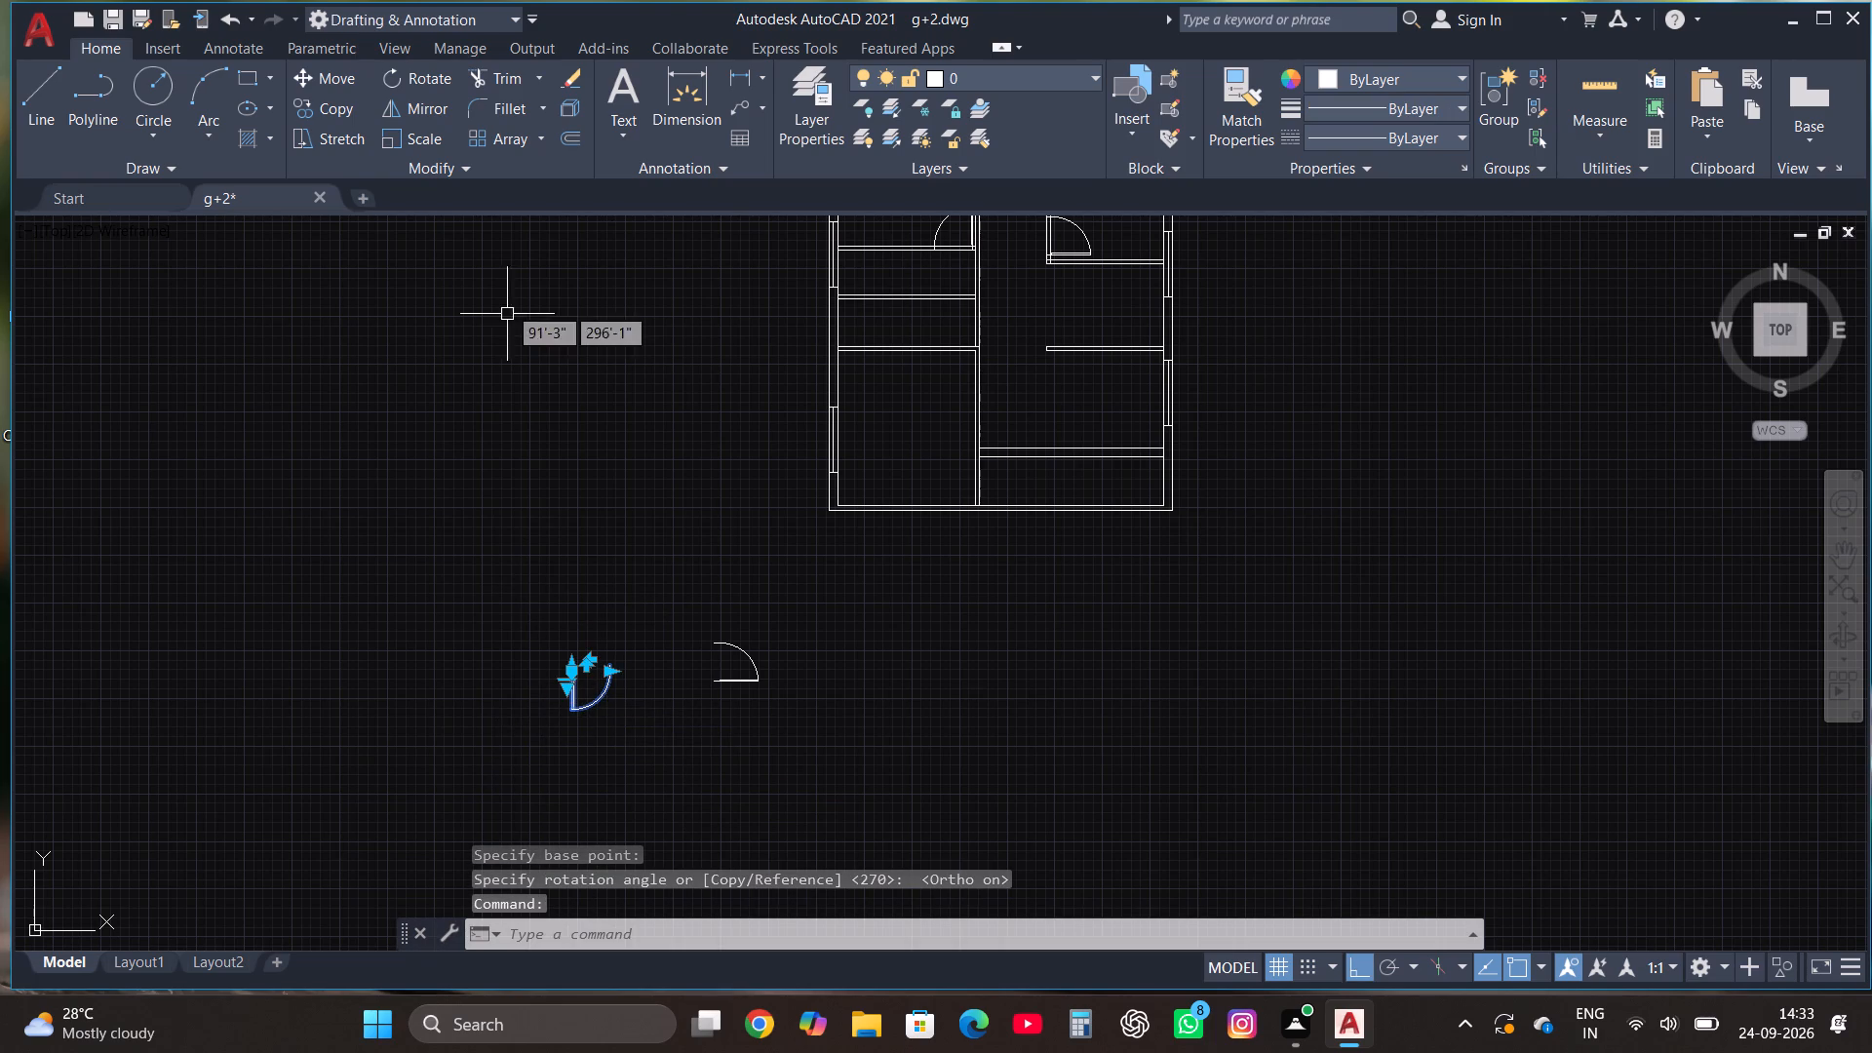
left_click(426, 110)
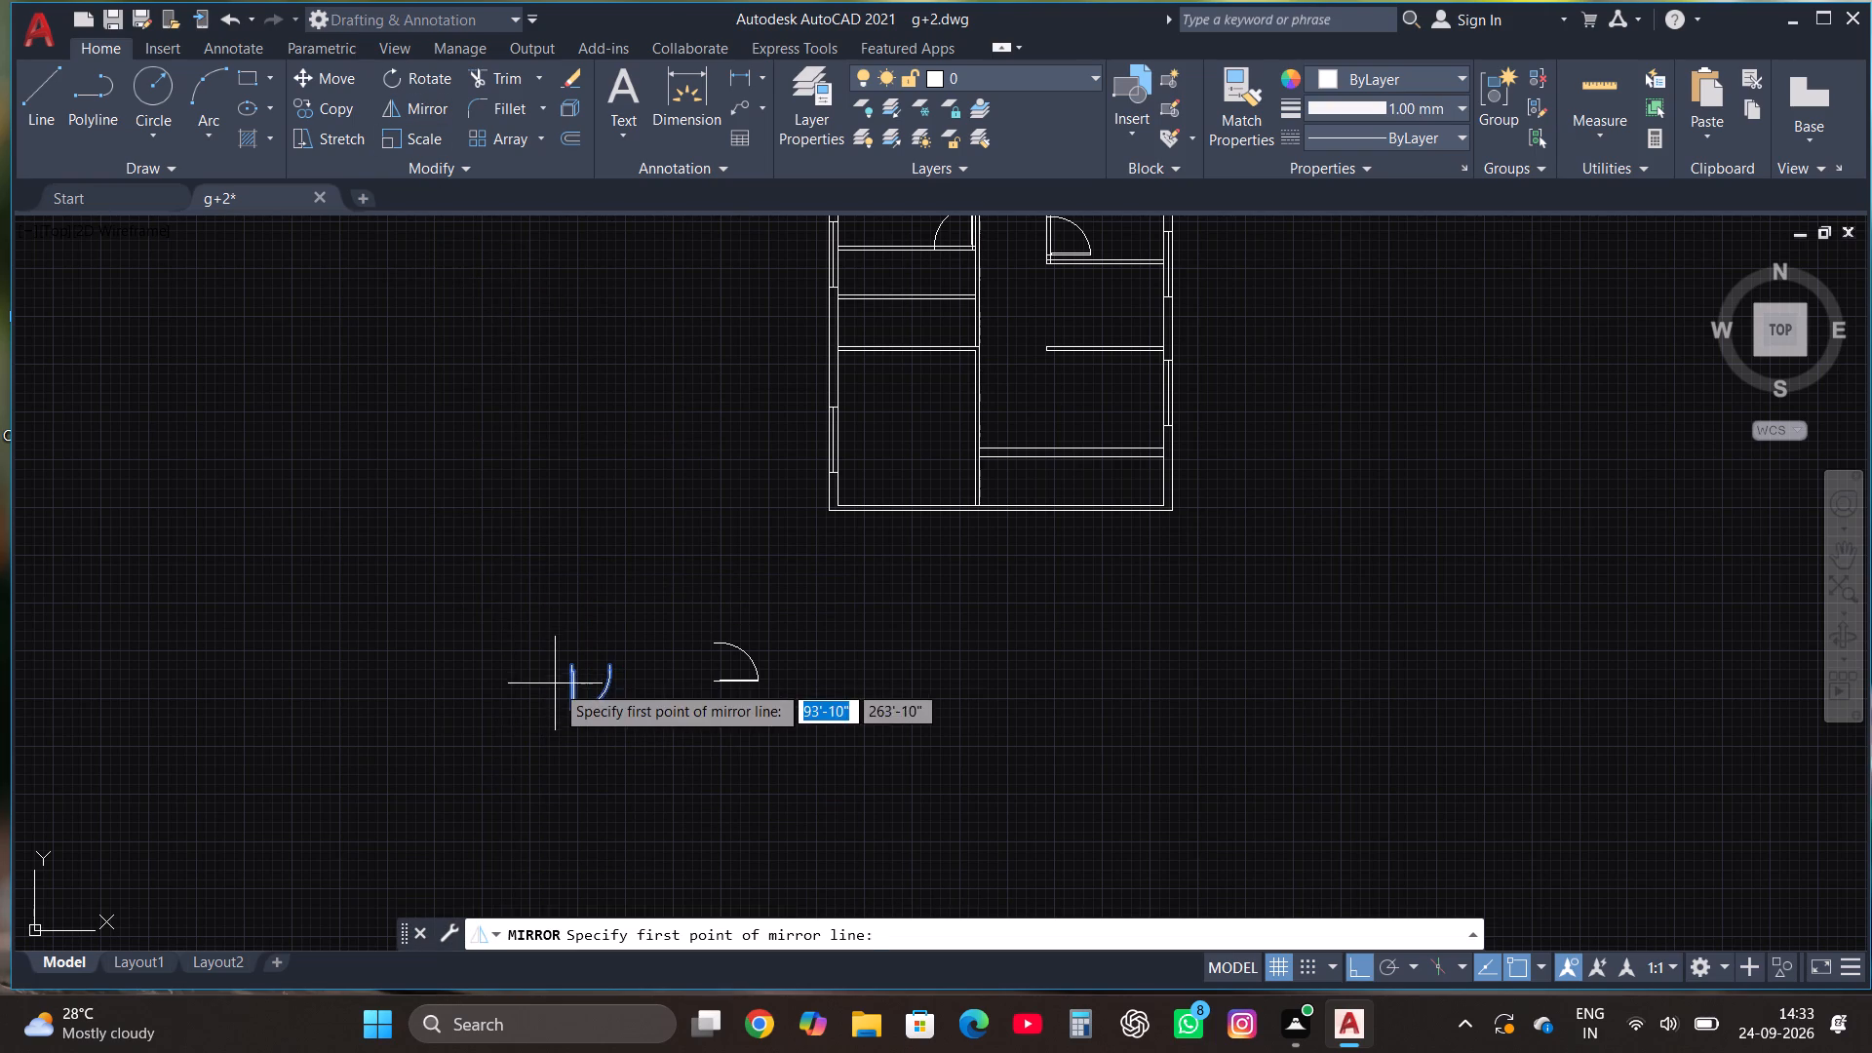
left_click(555, 683)
left_click(573, 511)
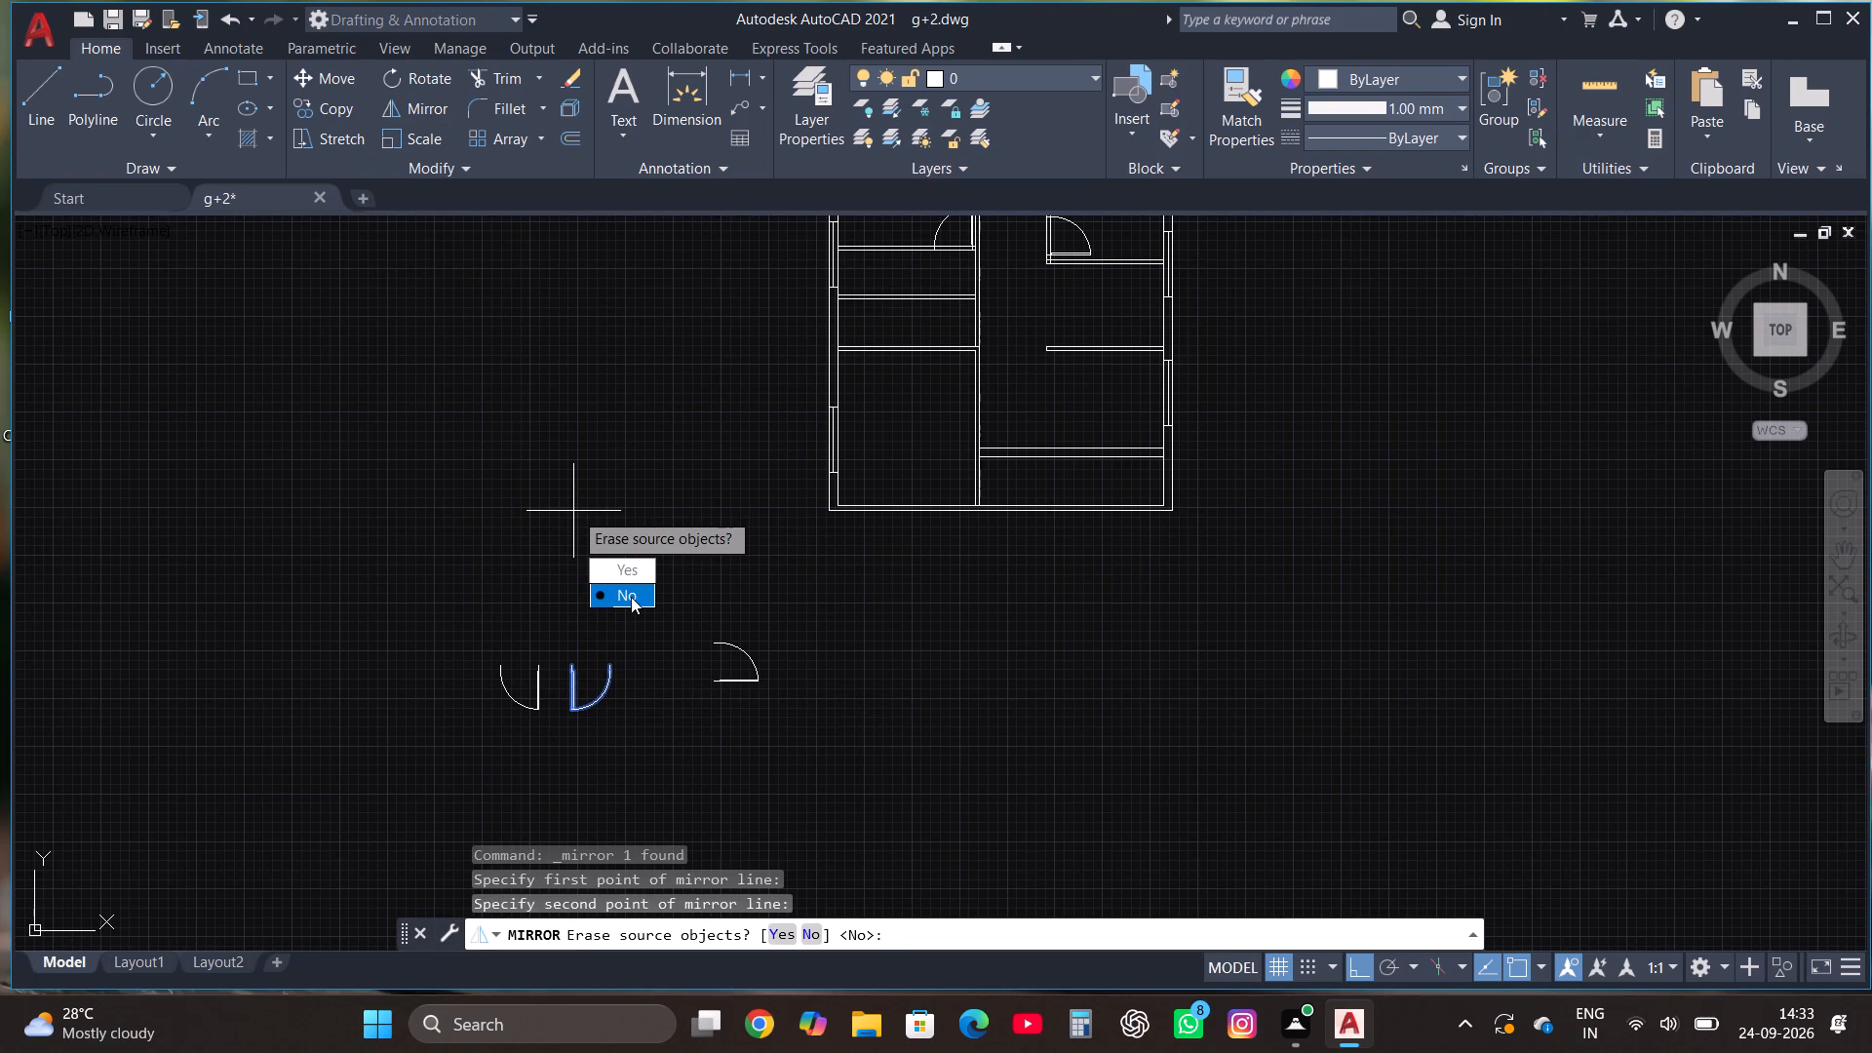
left_click(631, 597)
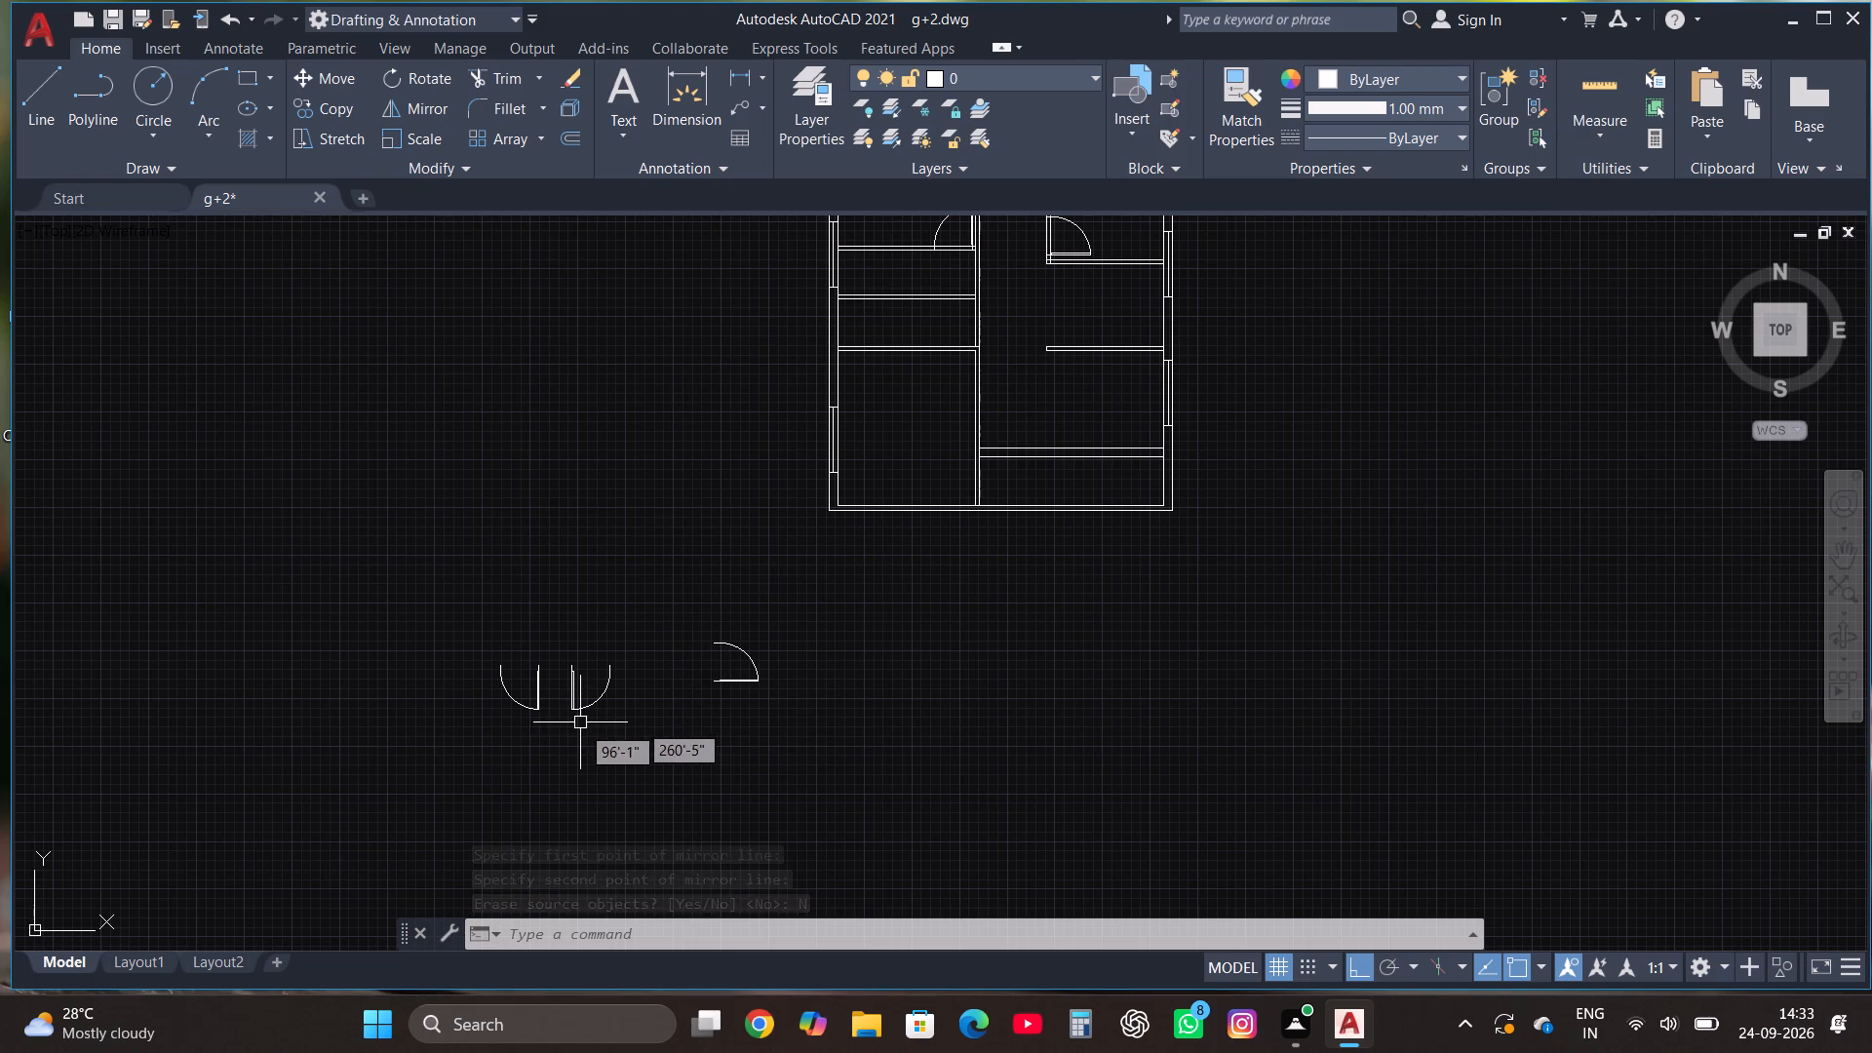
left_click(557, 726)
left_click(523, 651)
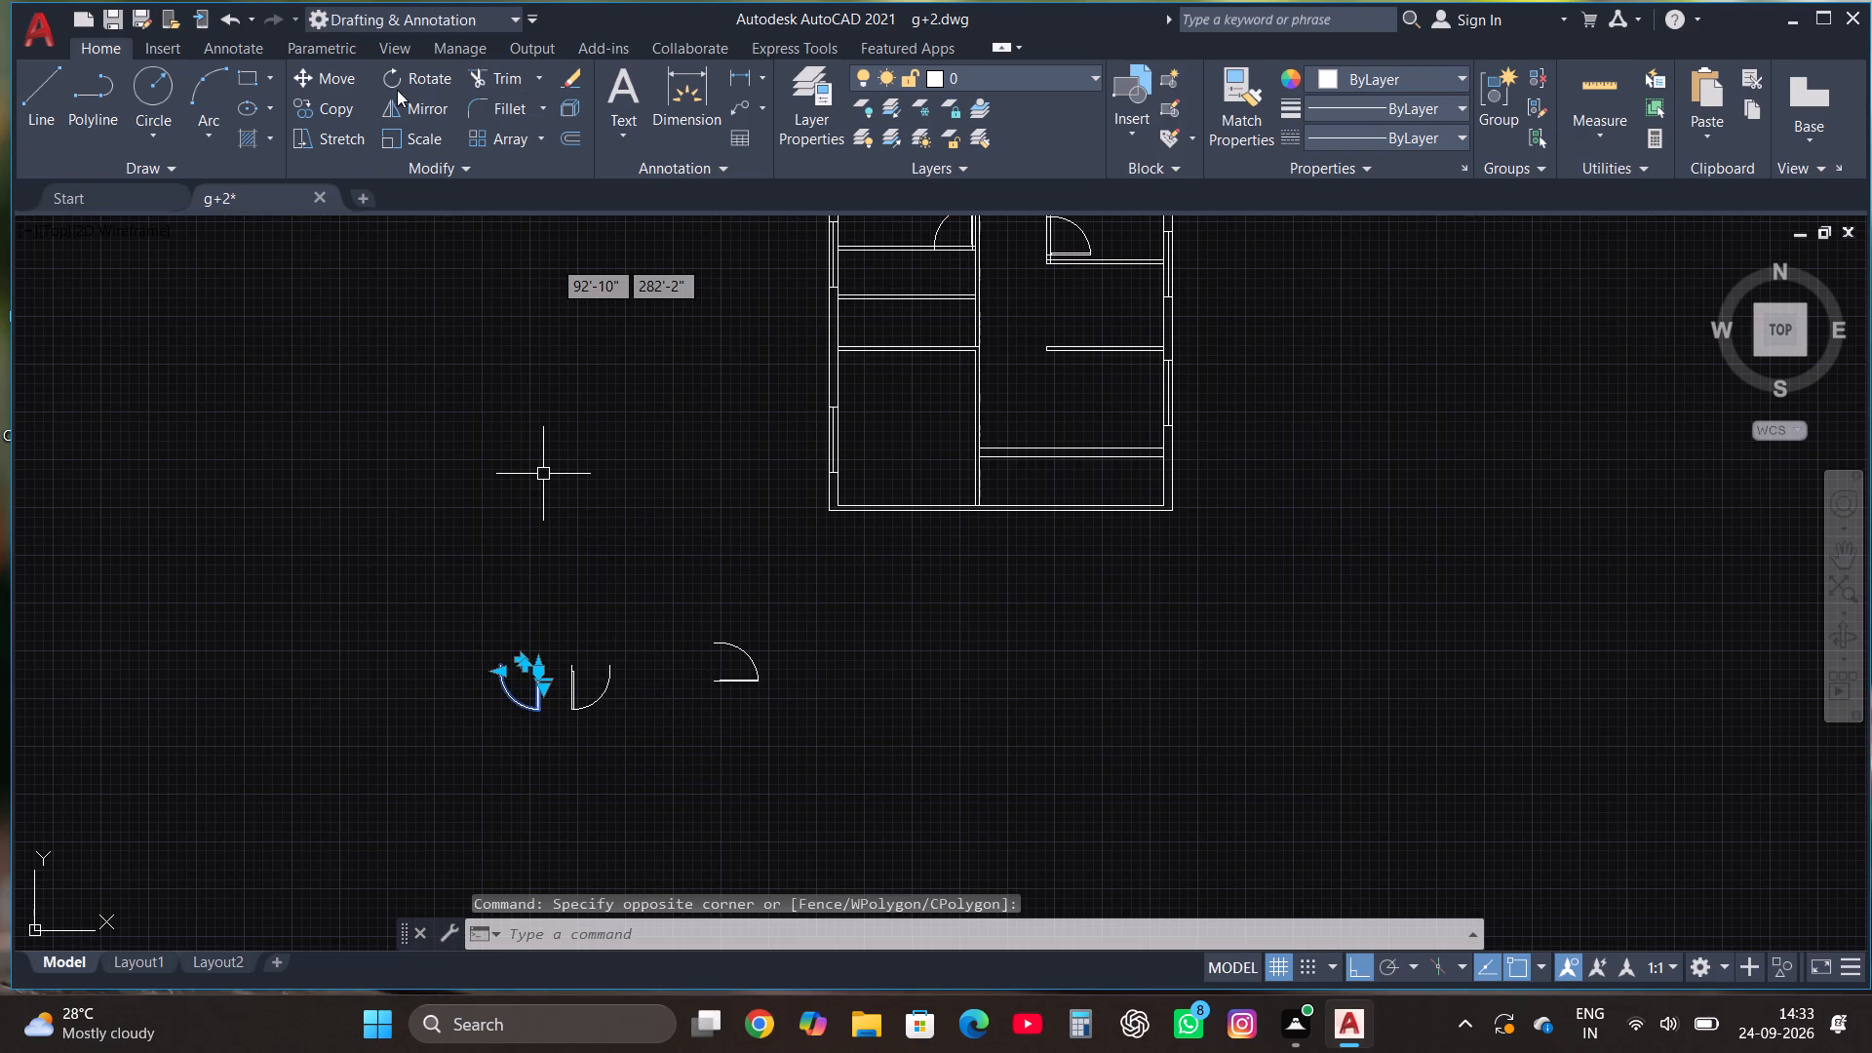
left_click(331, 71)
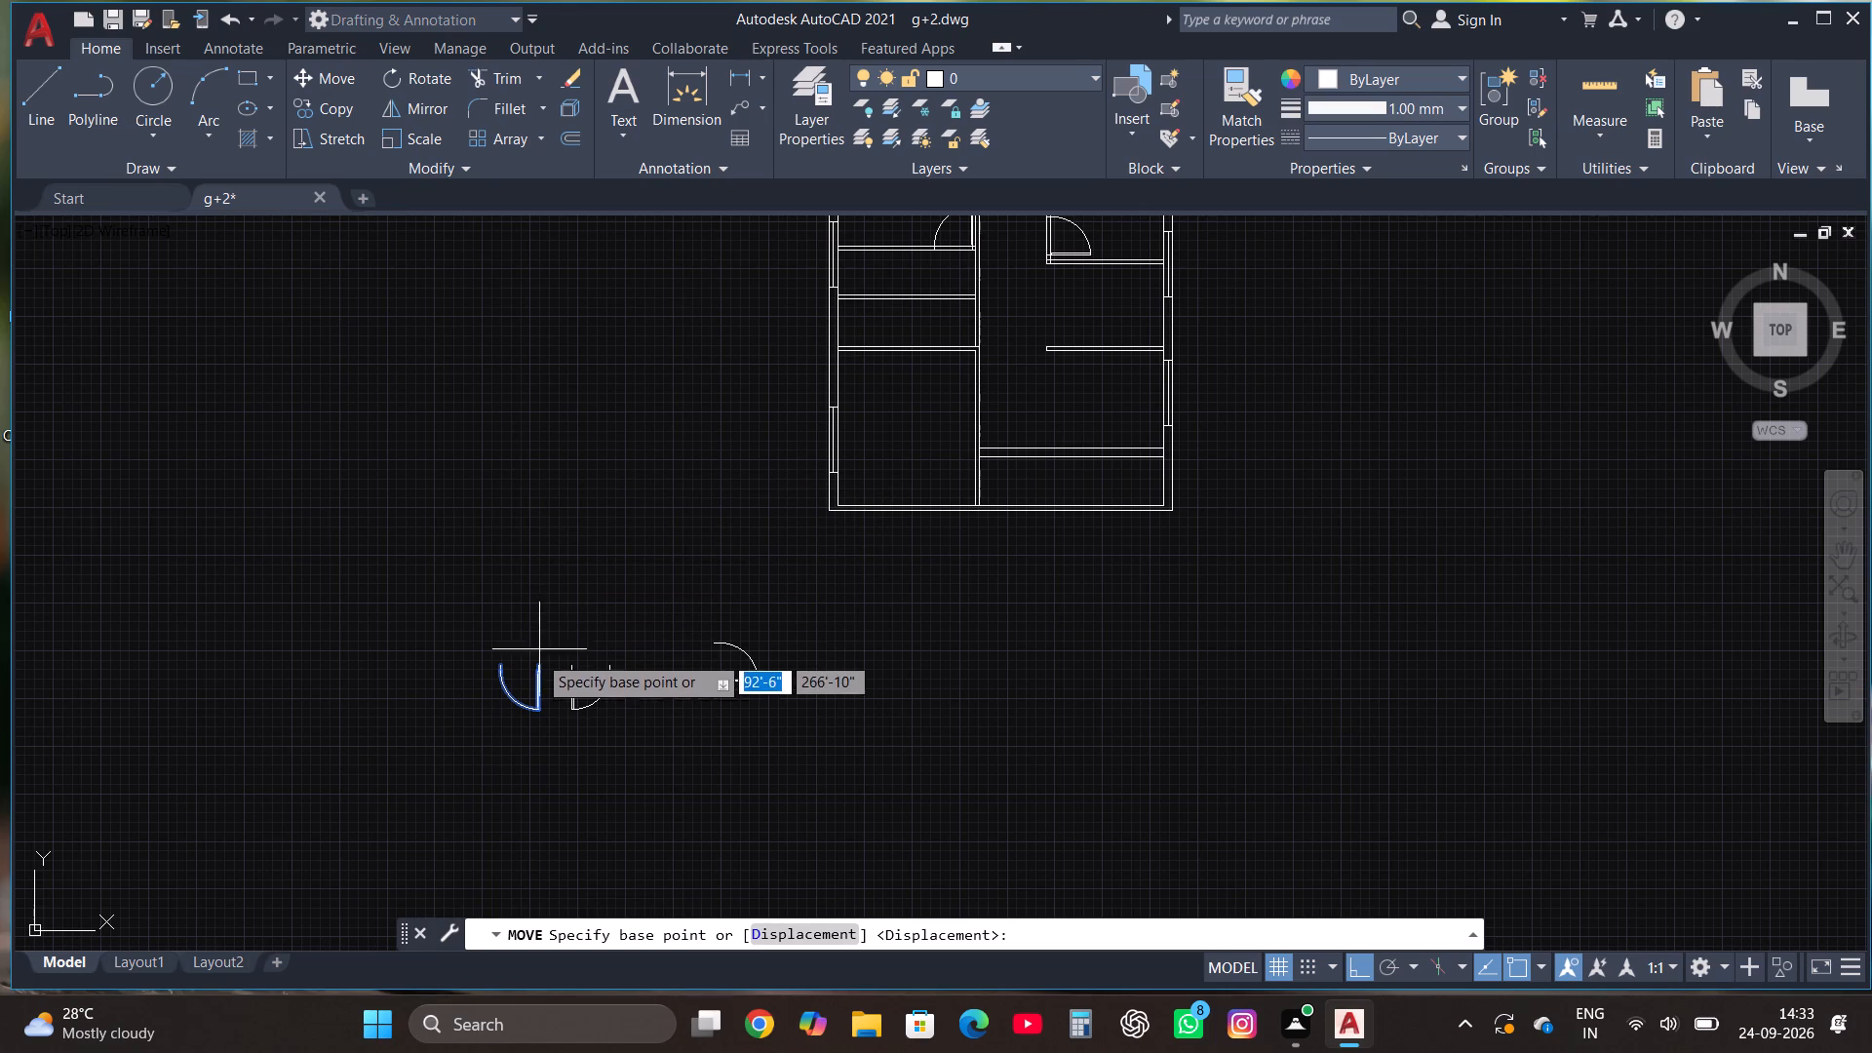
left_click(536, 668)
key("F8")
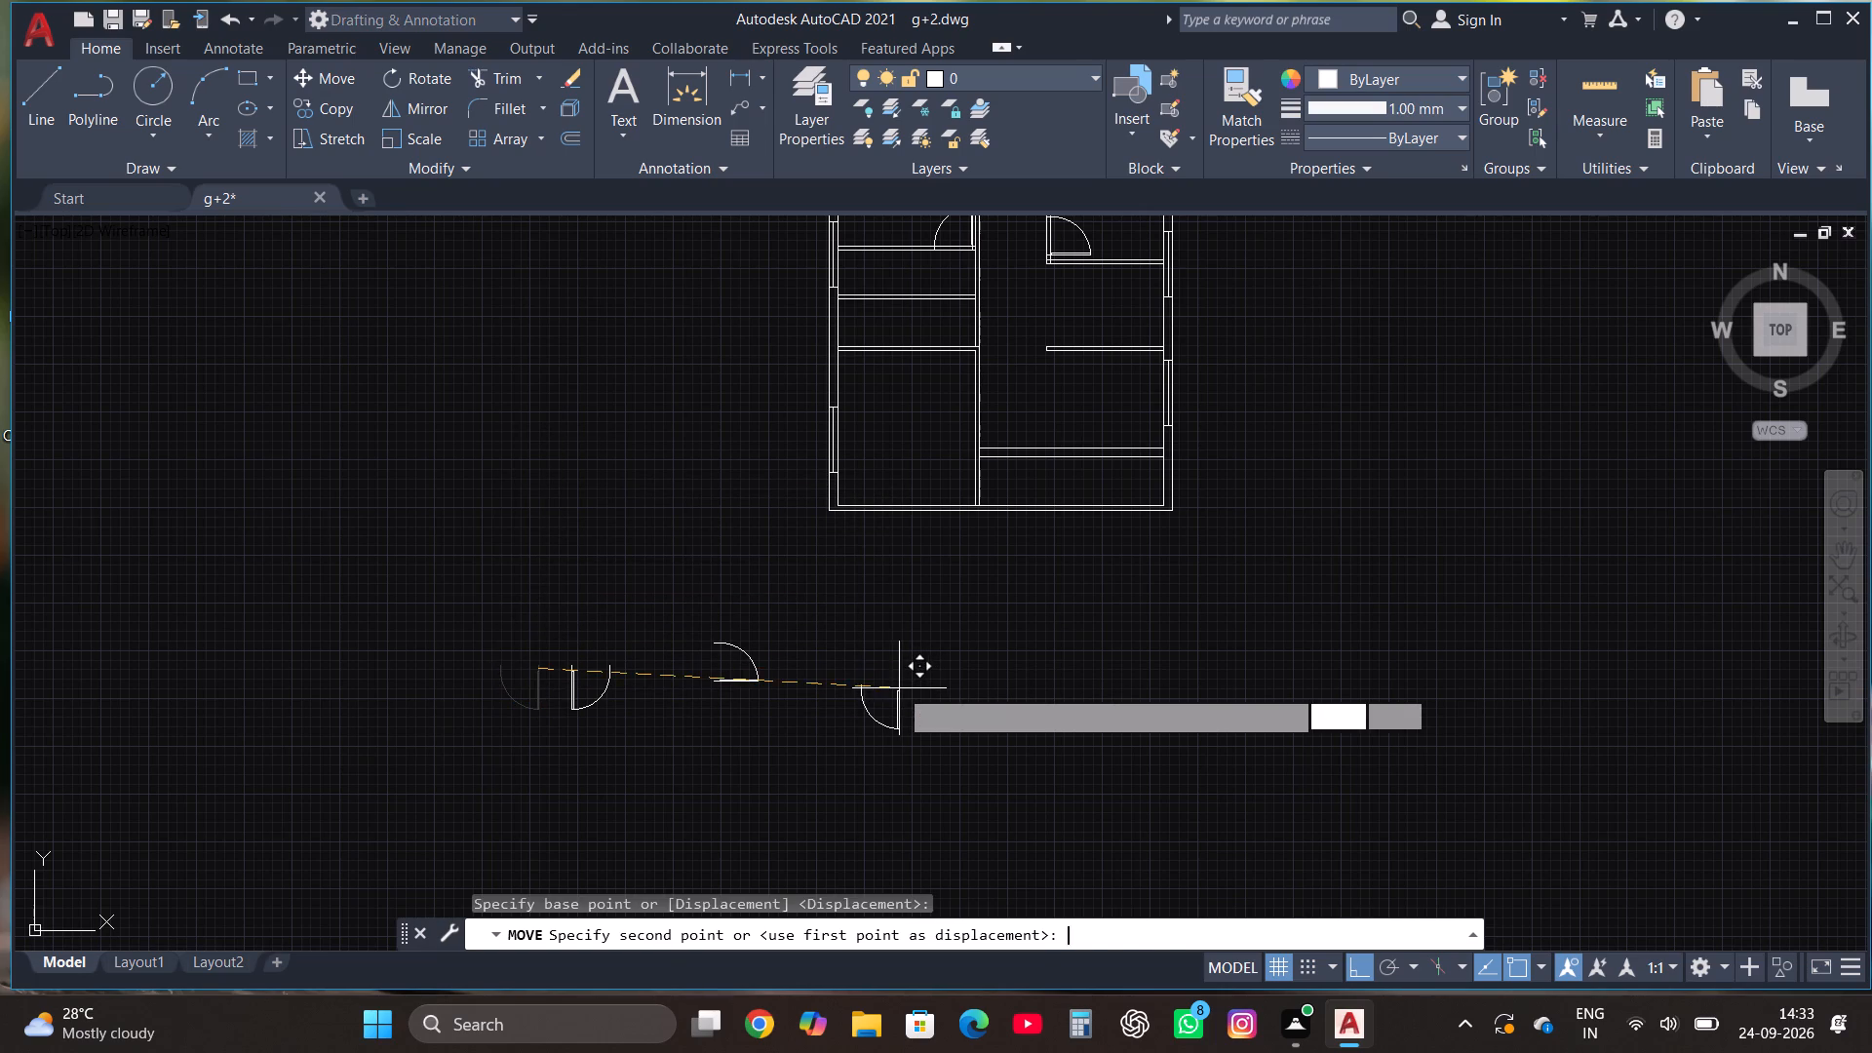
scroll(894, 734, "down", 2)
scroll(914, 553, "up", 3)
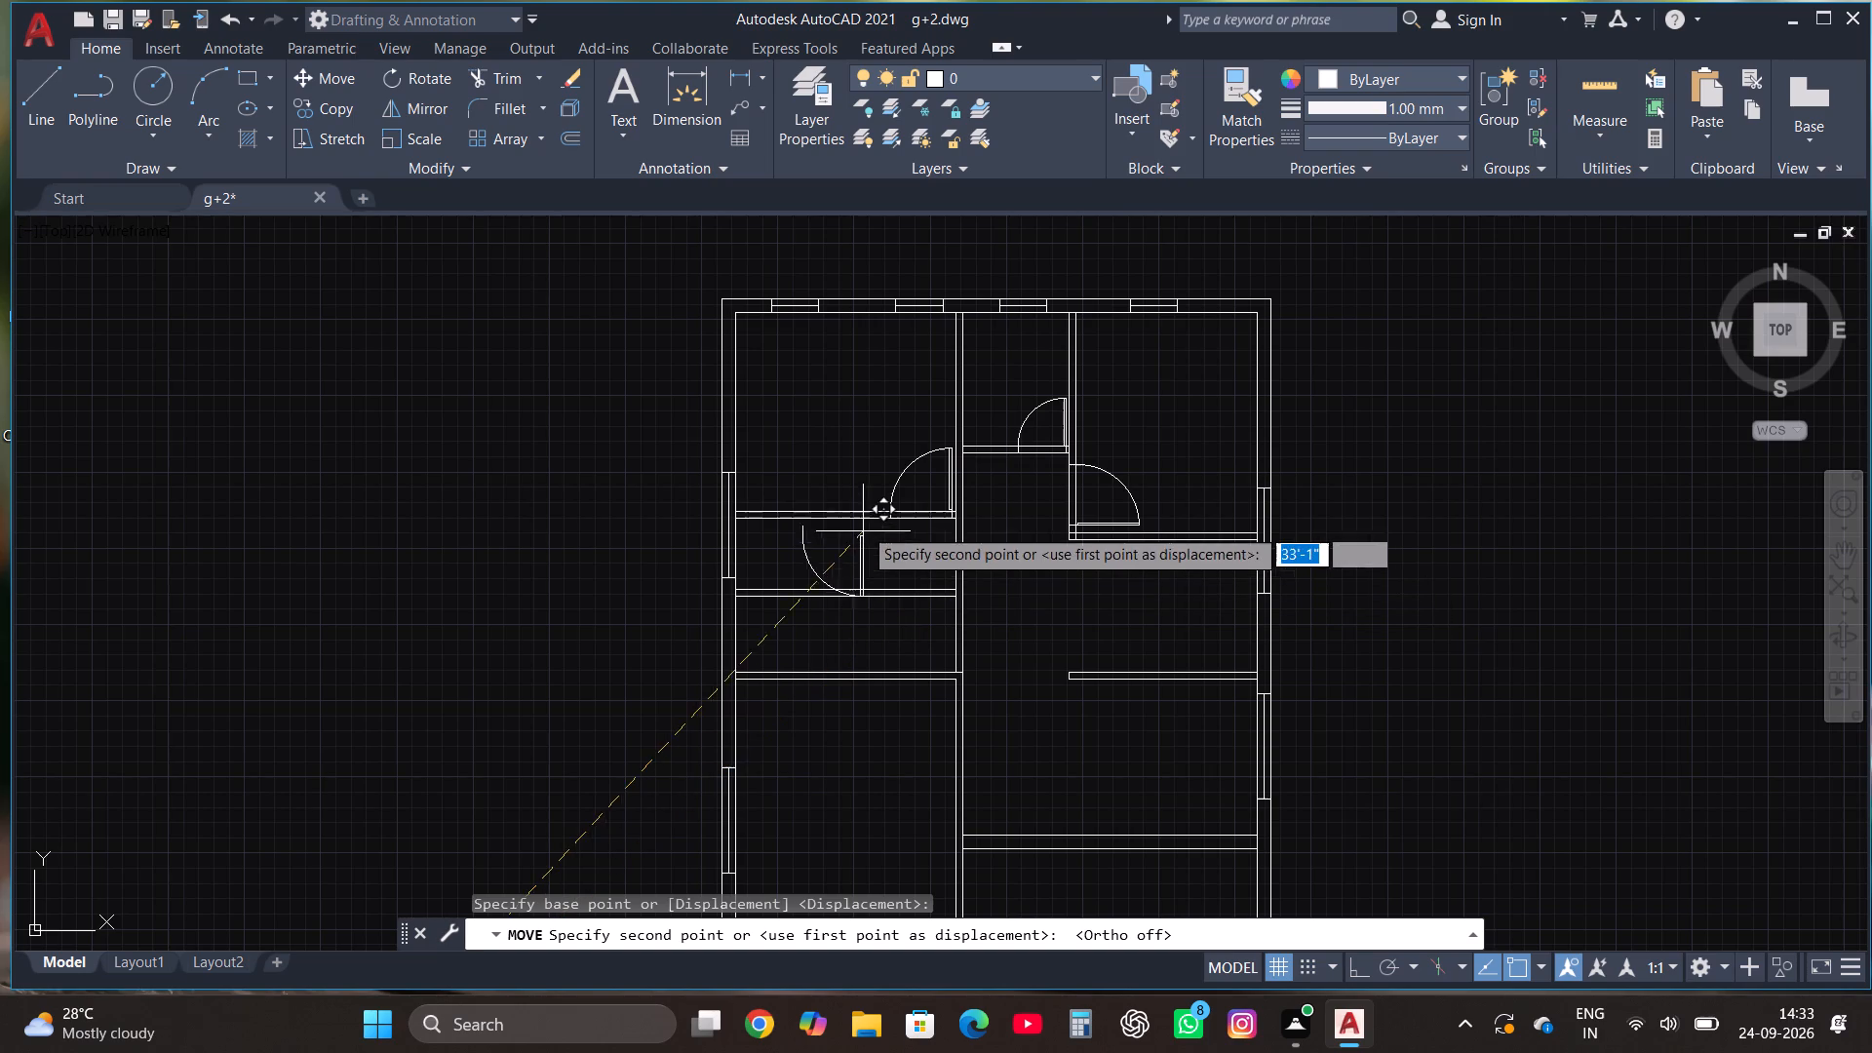
Draw a vertical line from the northwest room's south partition, west of its door, across the middle partition into the third partition.
left_click(25, 91)
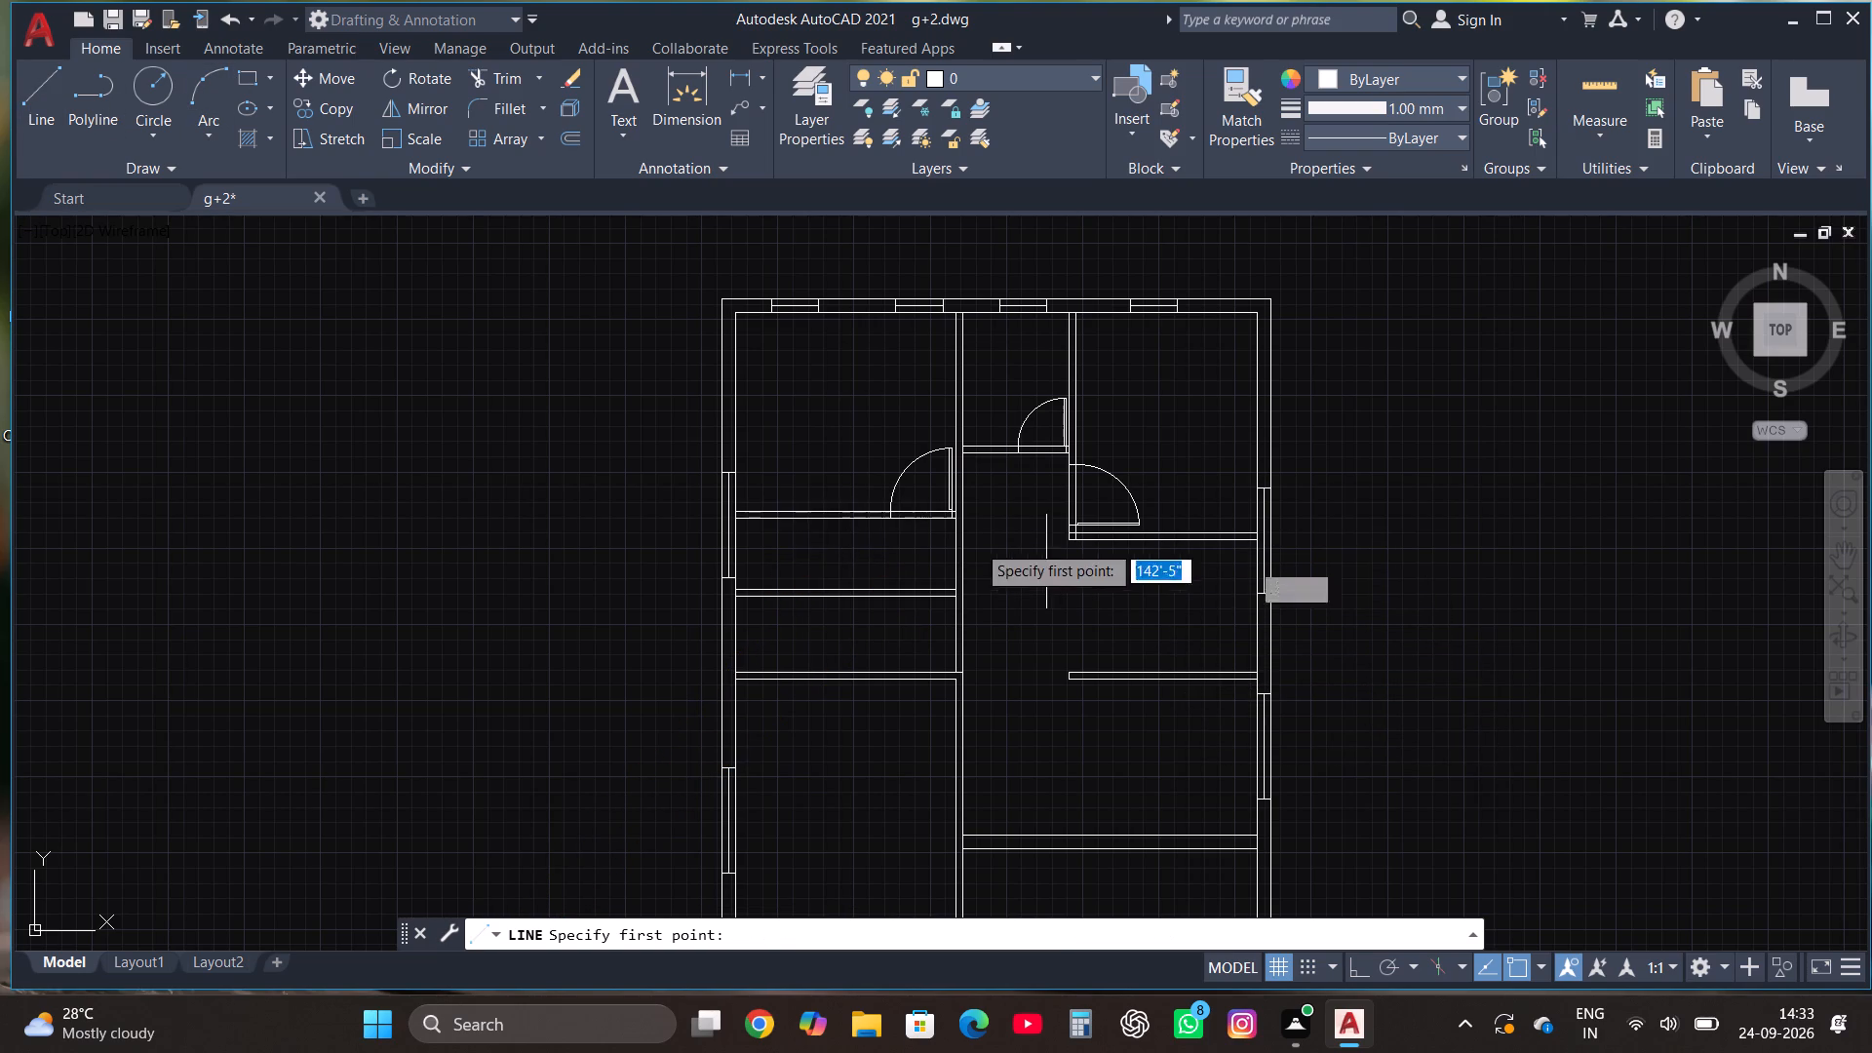
scroll(883, 532, "up", 2)
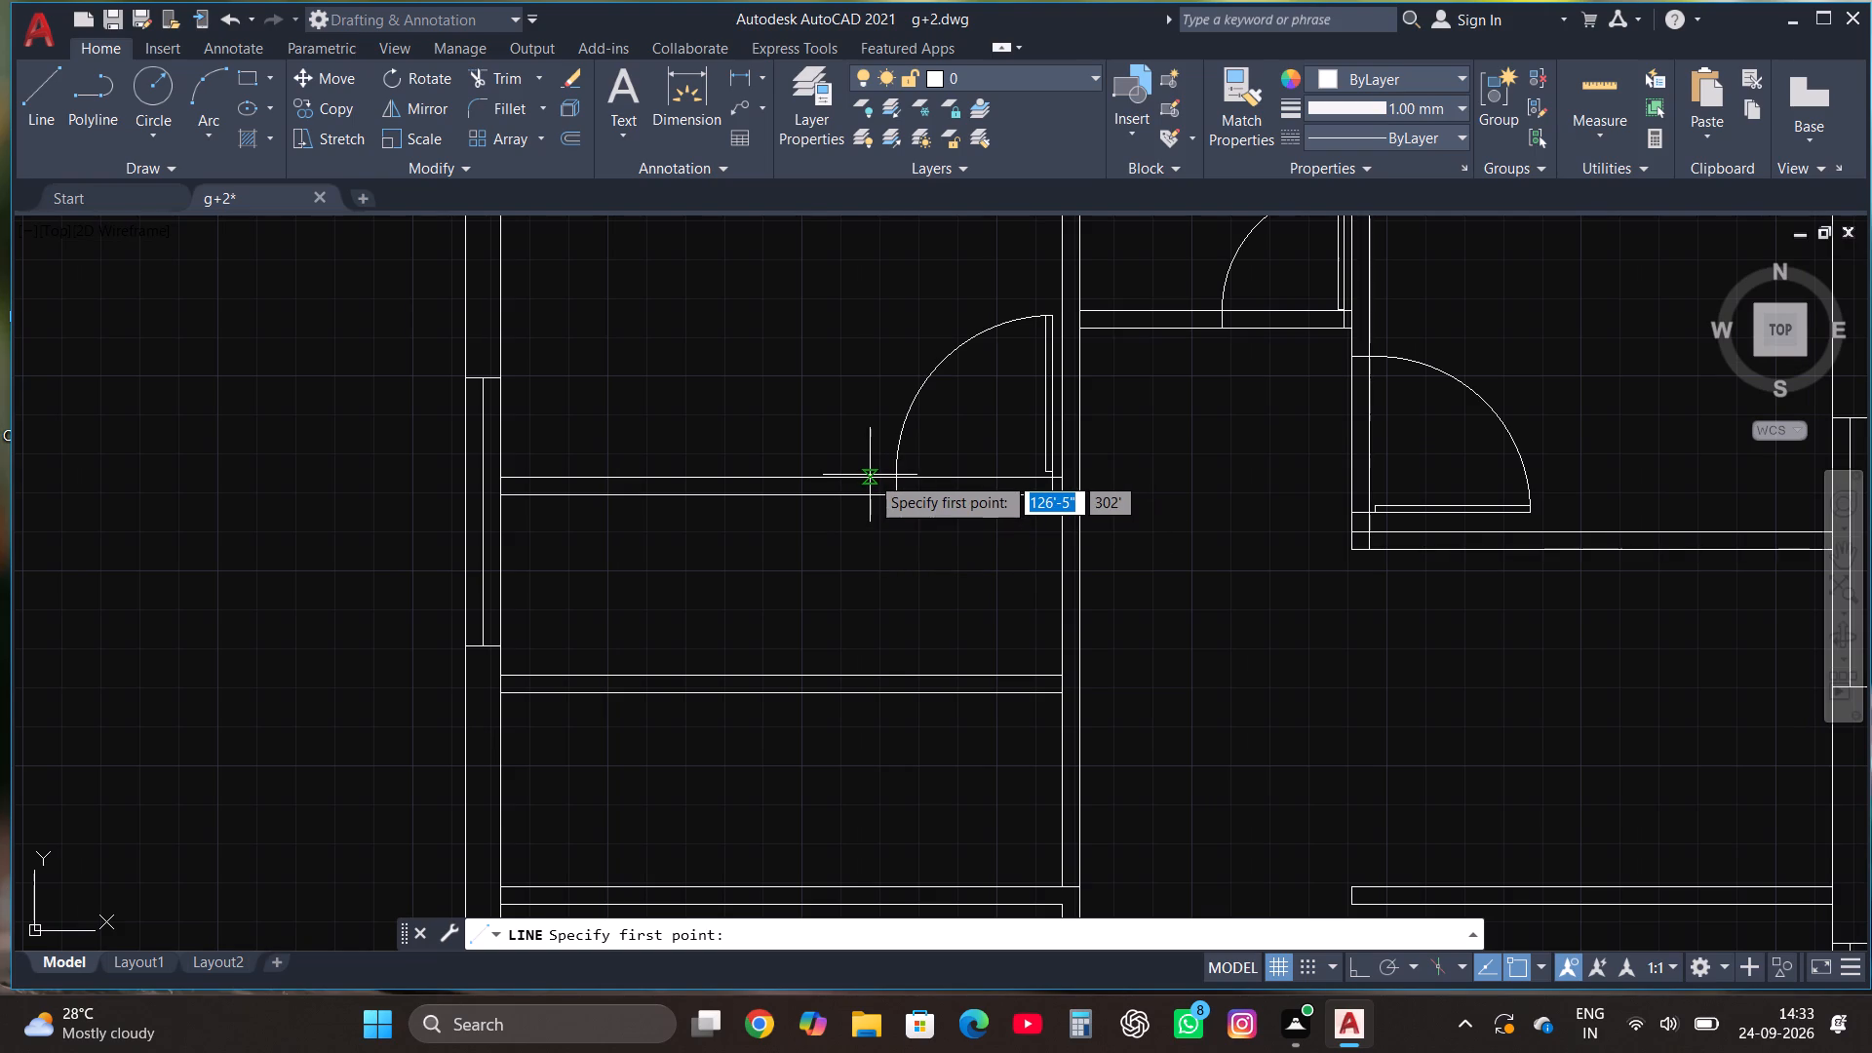
left_click(871, 475)
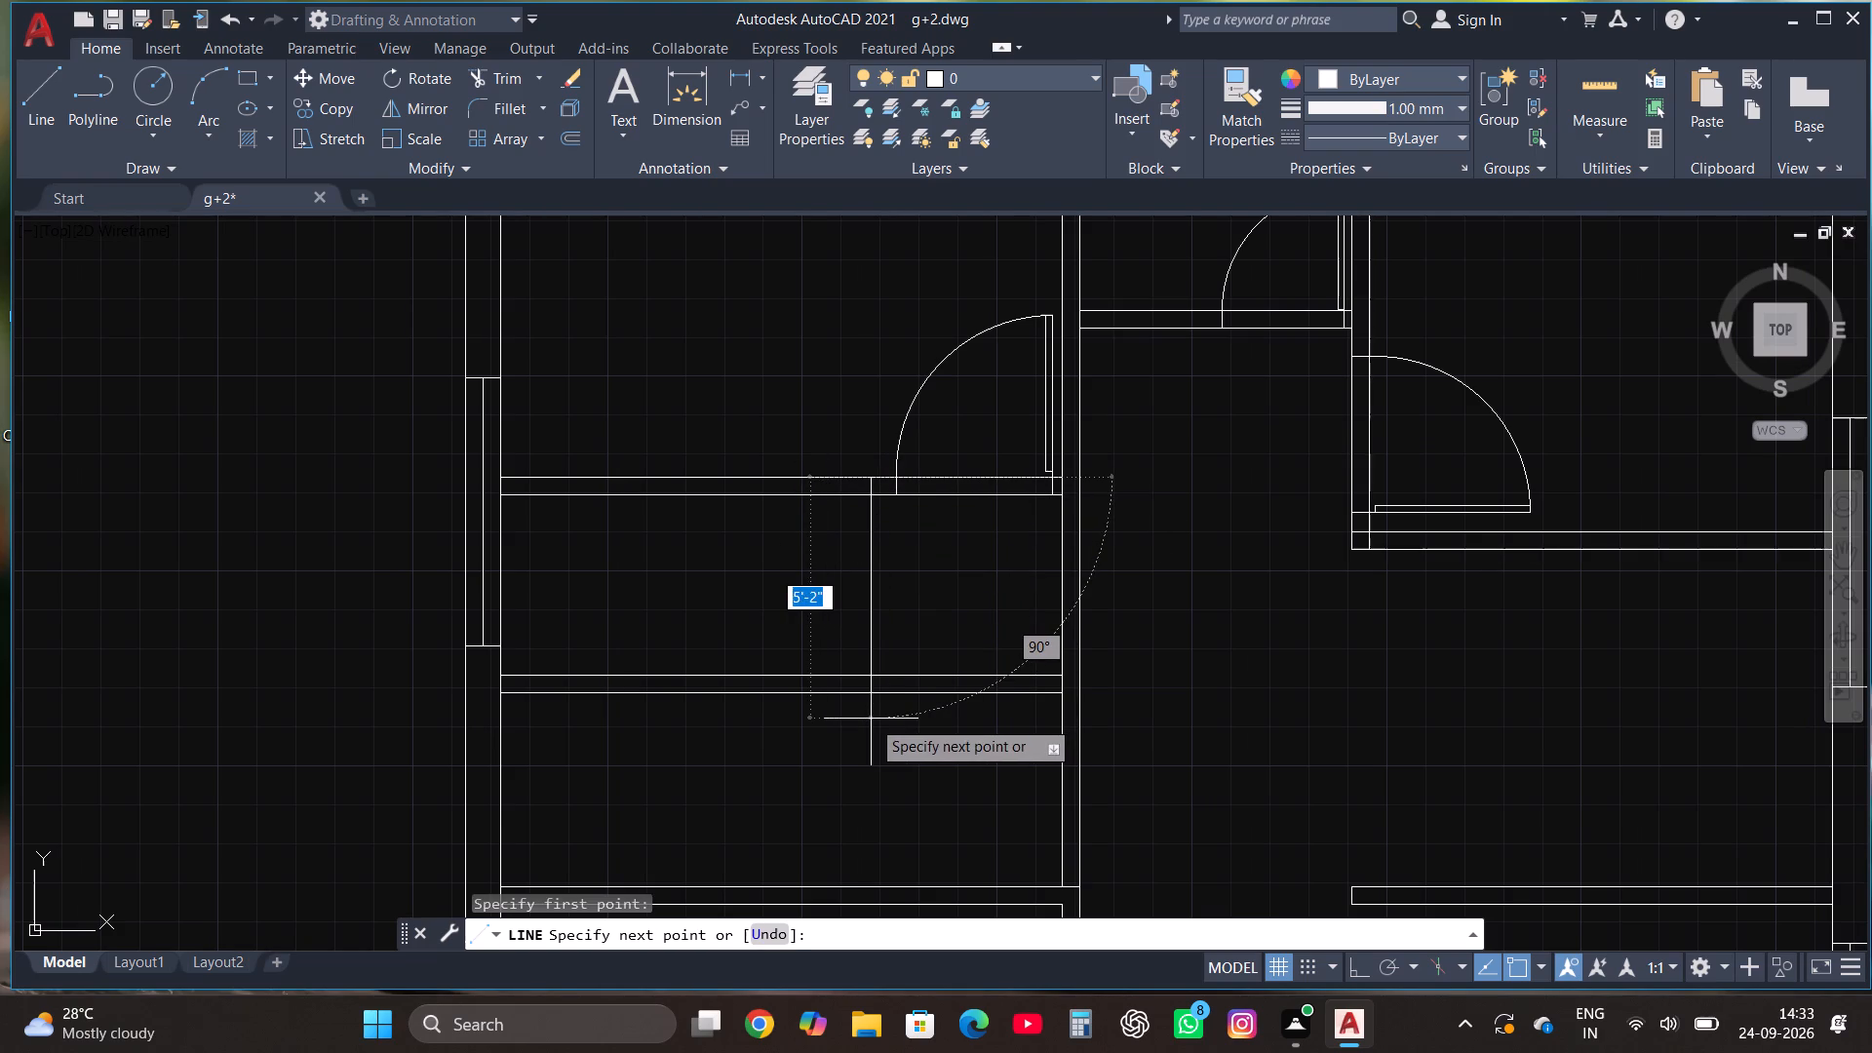
key("F8")
scroll(877, 704, "down", 1)
scroll(879, 807, "up", 3)
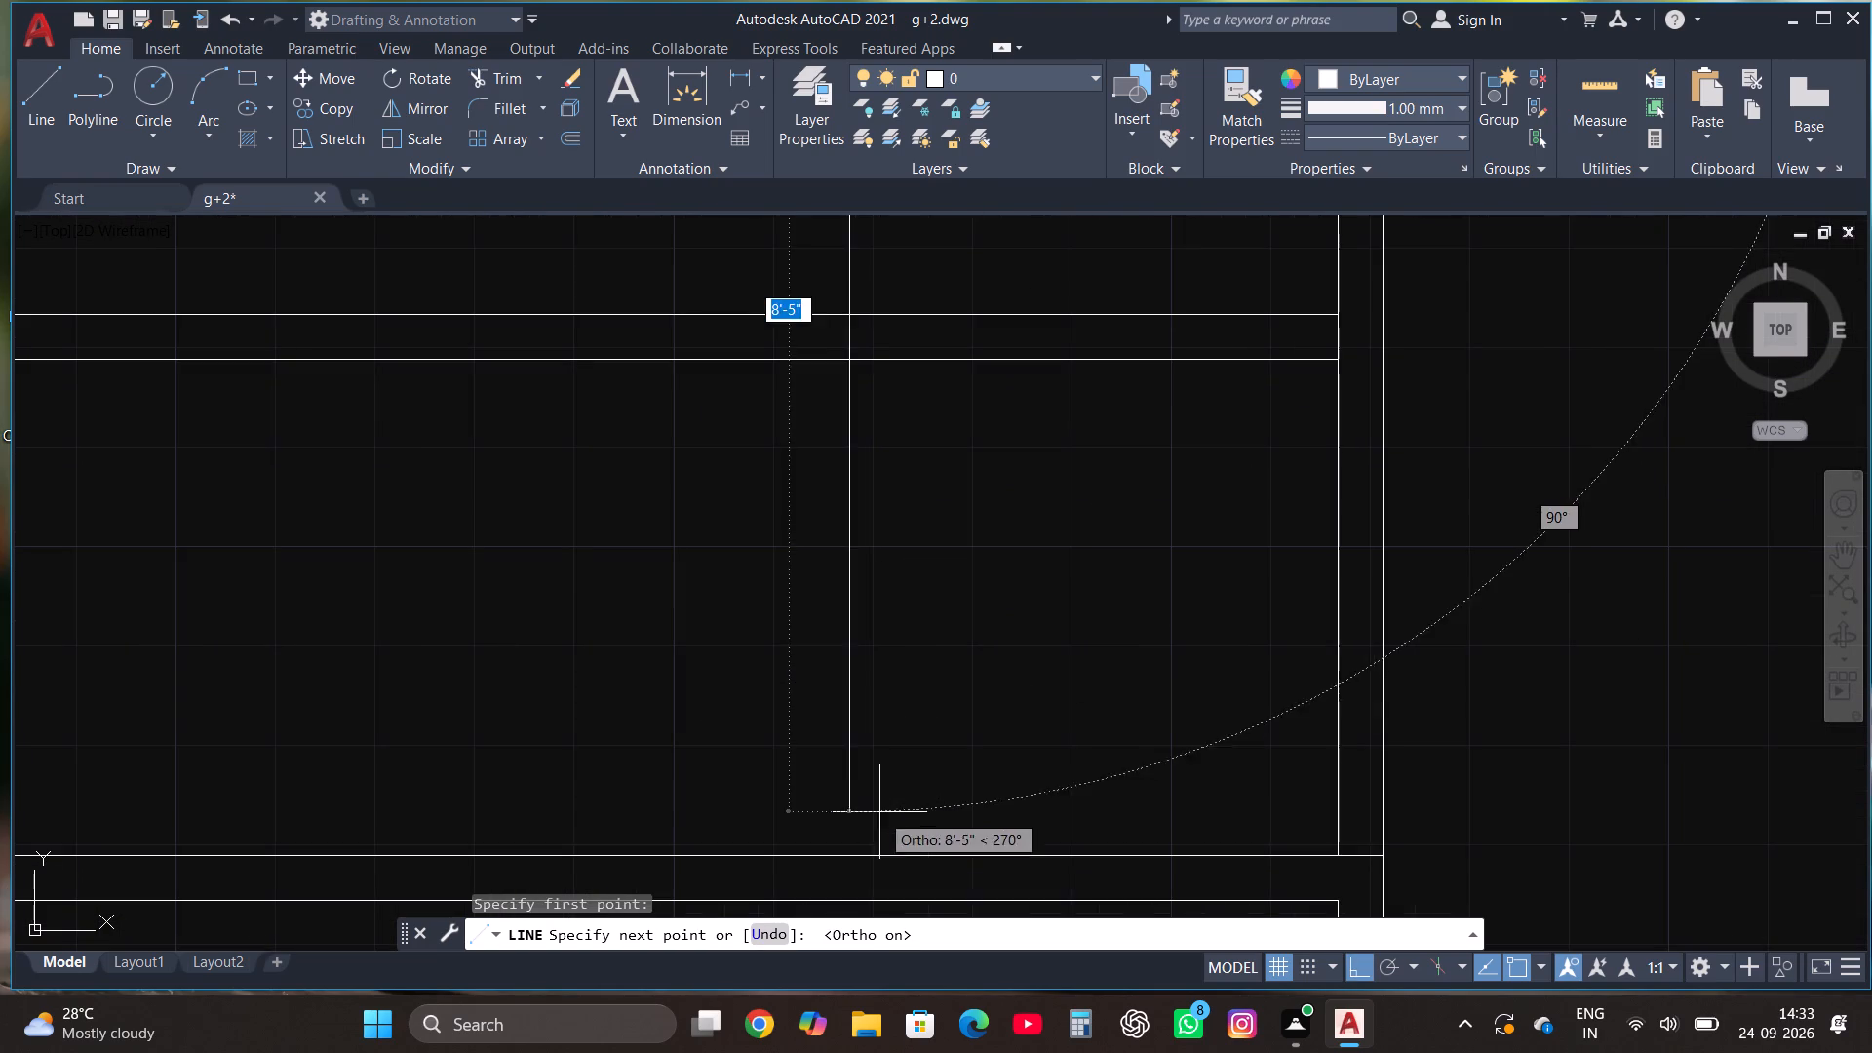
left_click(859, 868)
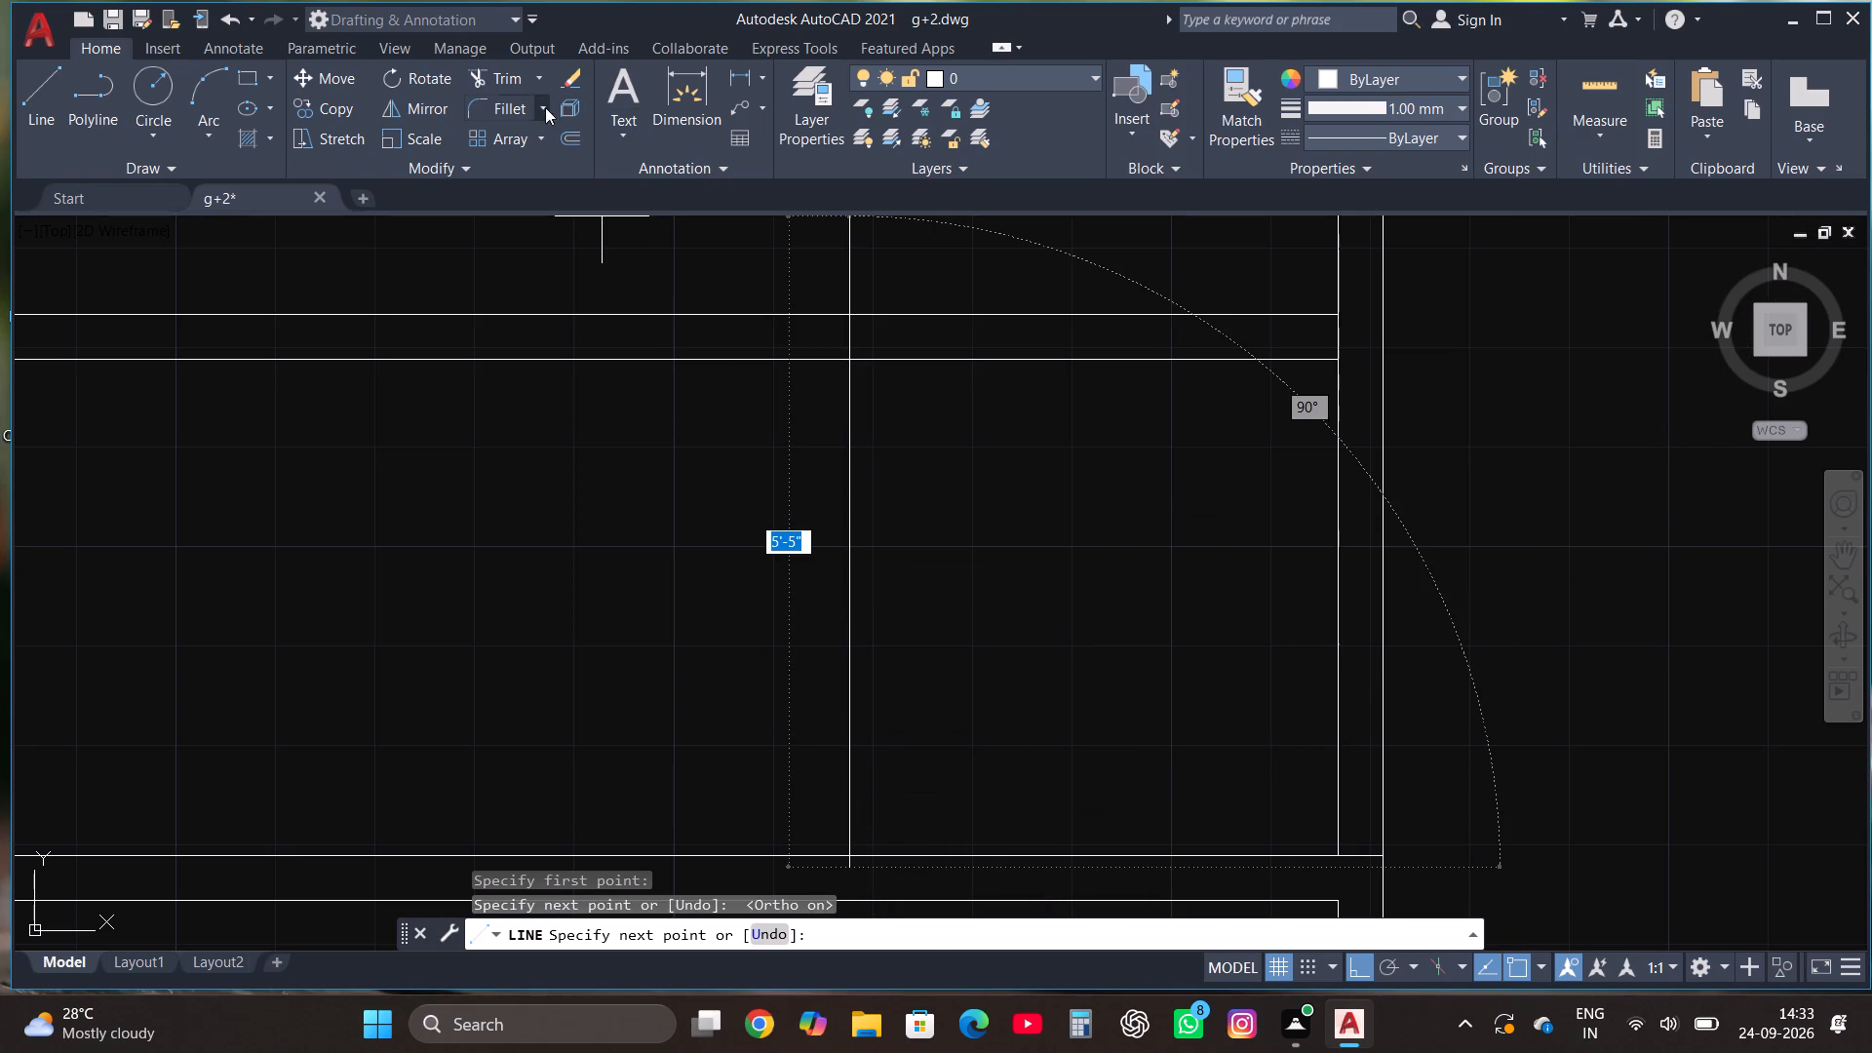
Trim the short end of the new vertical line that runs past the north face of the third partition.
left_click(501, 73)
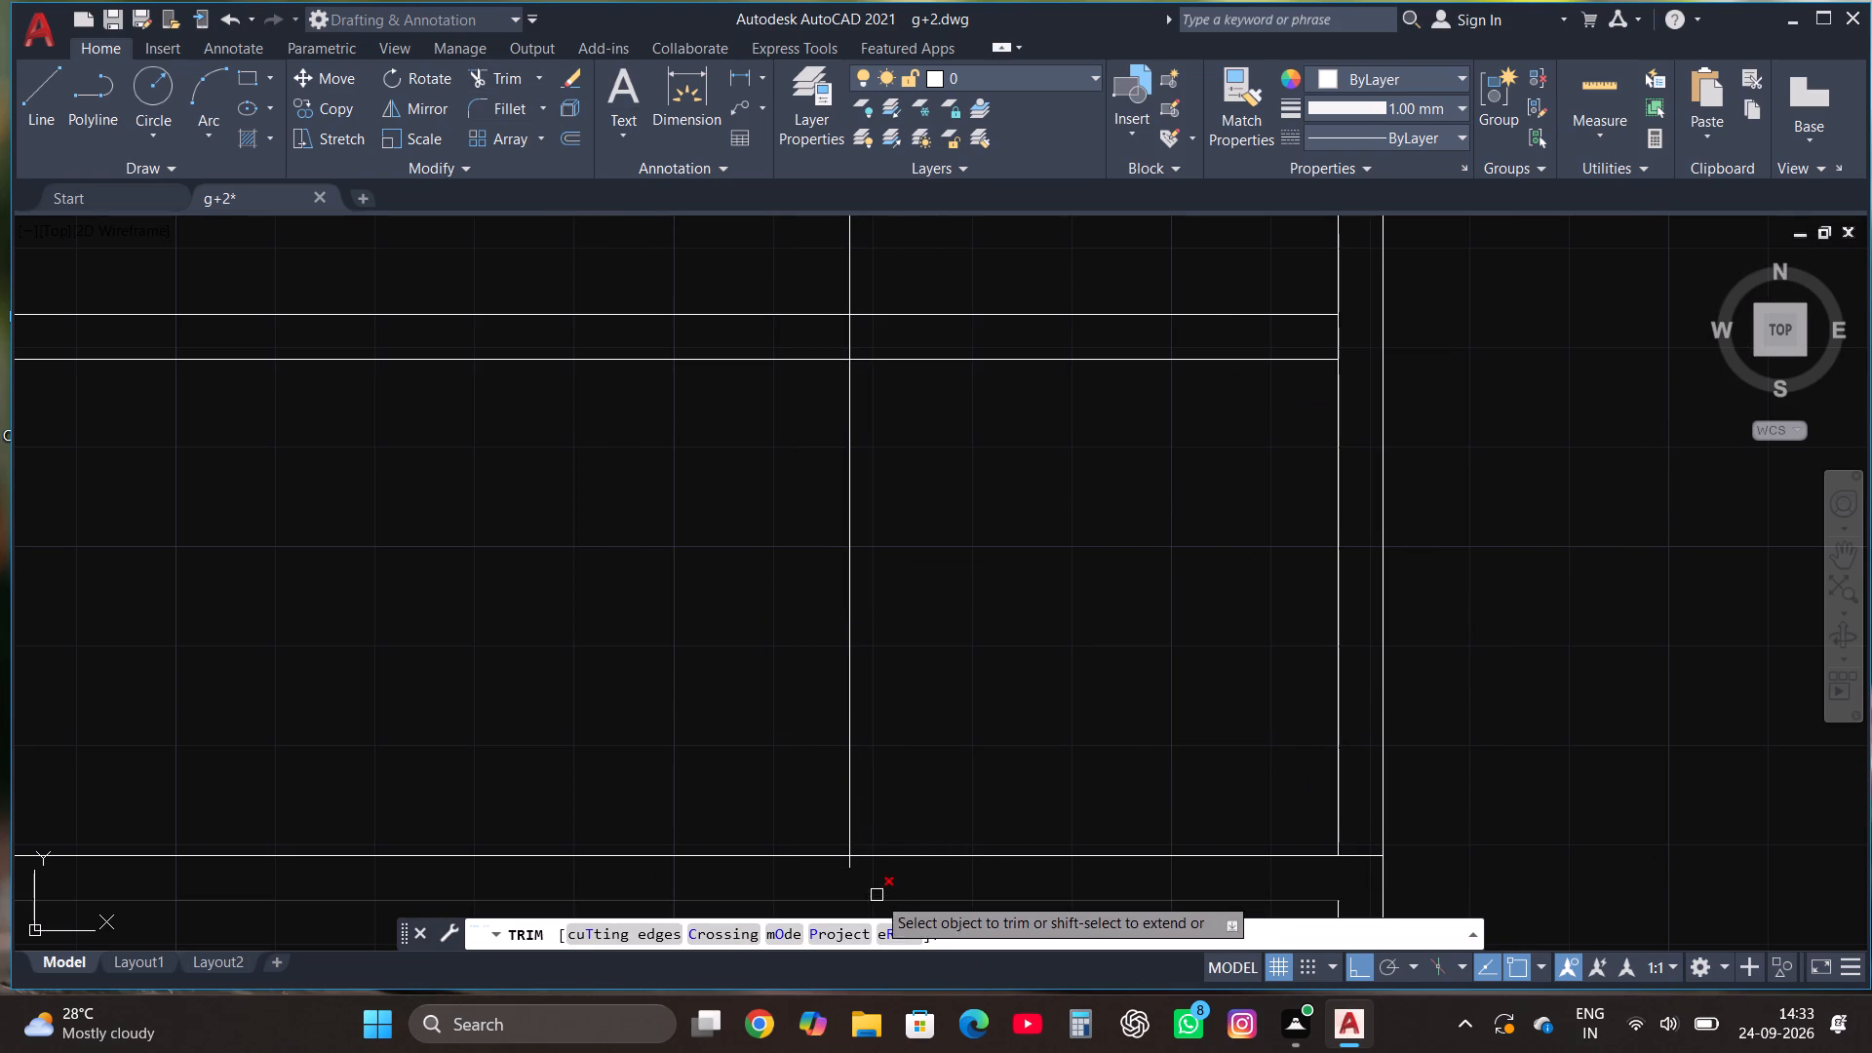
left_click(848, 871)
scroll(1017, 771, "down", 2)
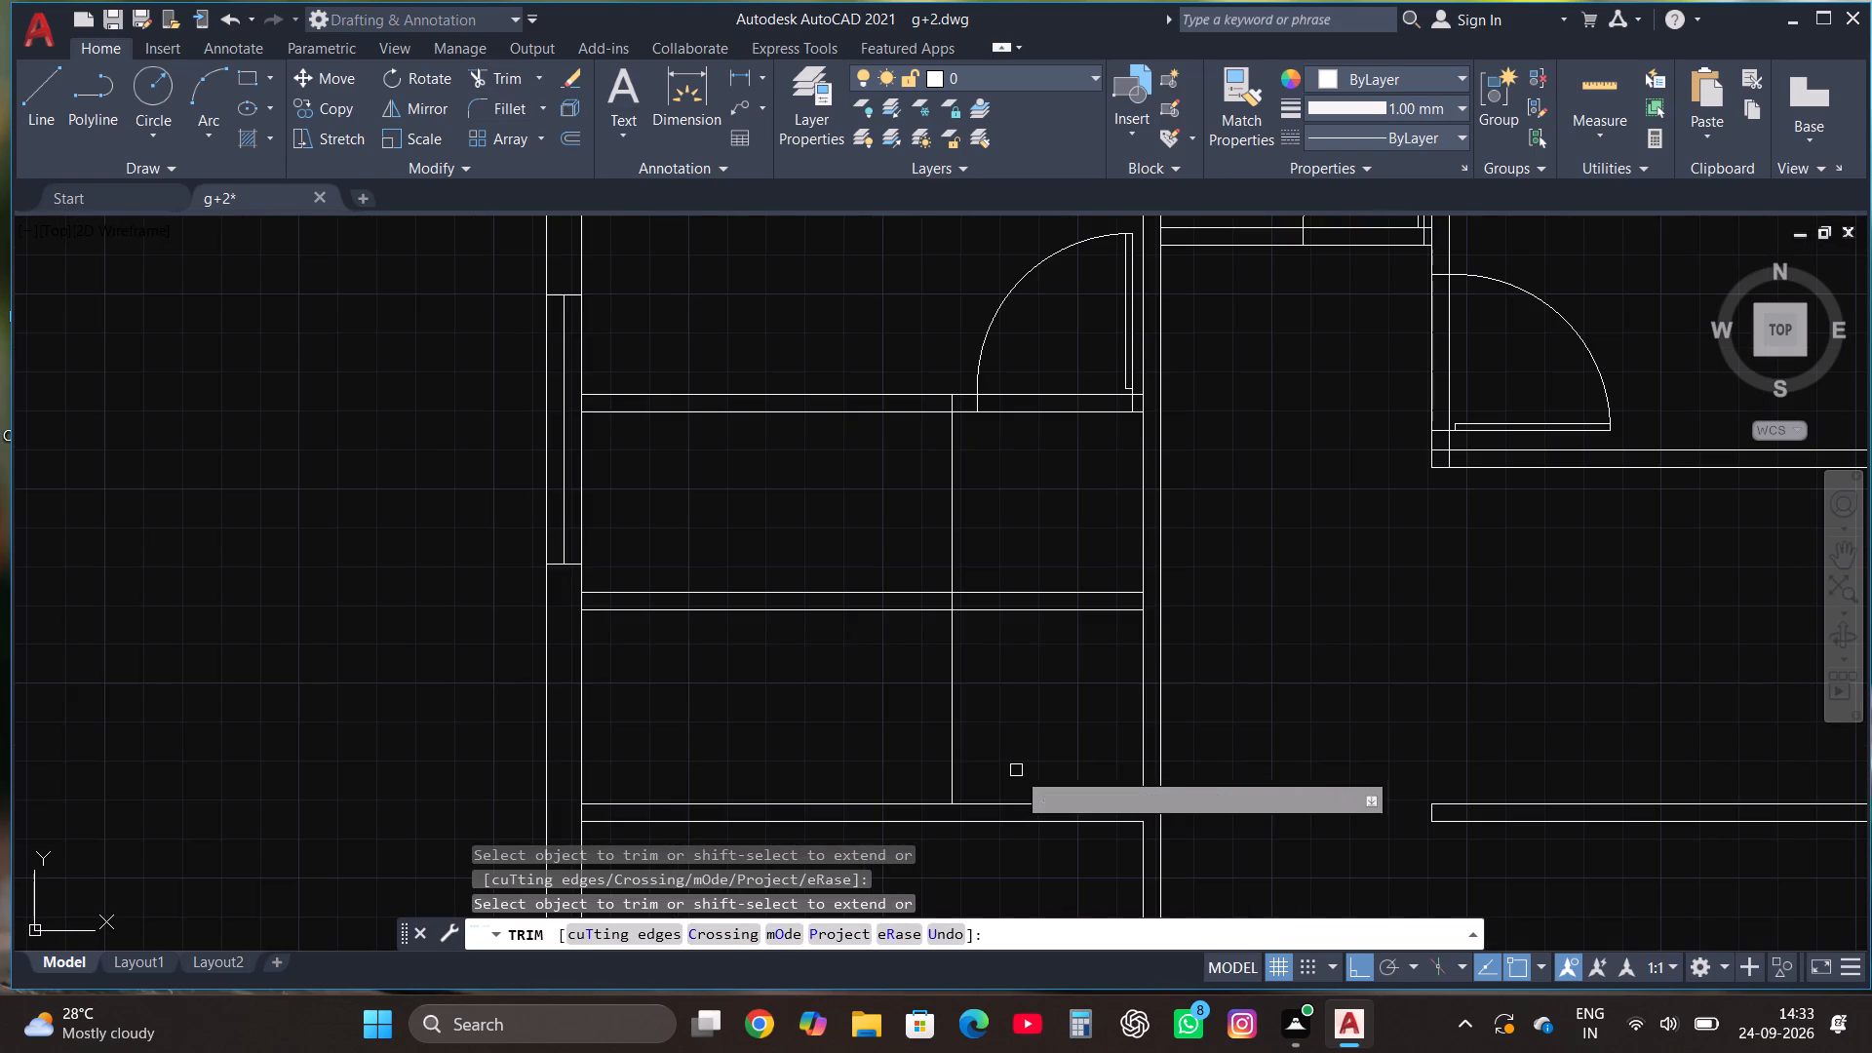
key("Escape")
Copy the vertical line 4.5" to the west to form the dividing partition's other face.
left_click(947, 688)
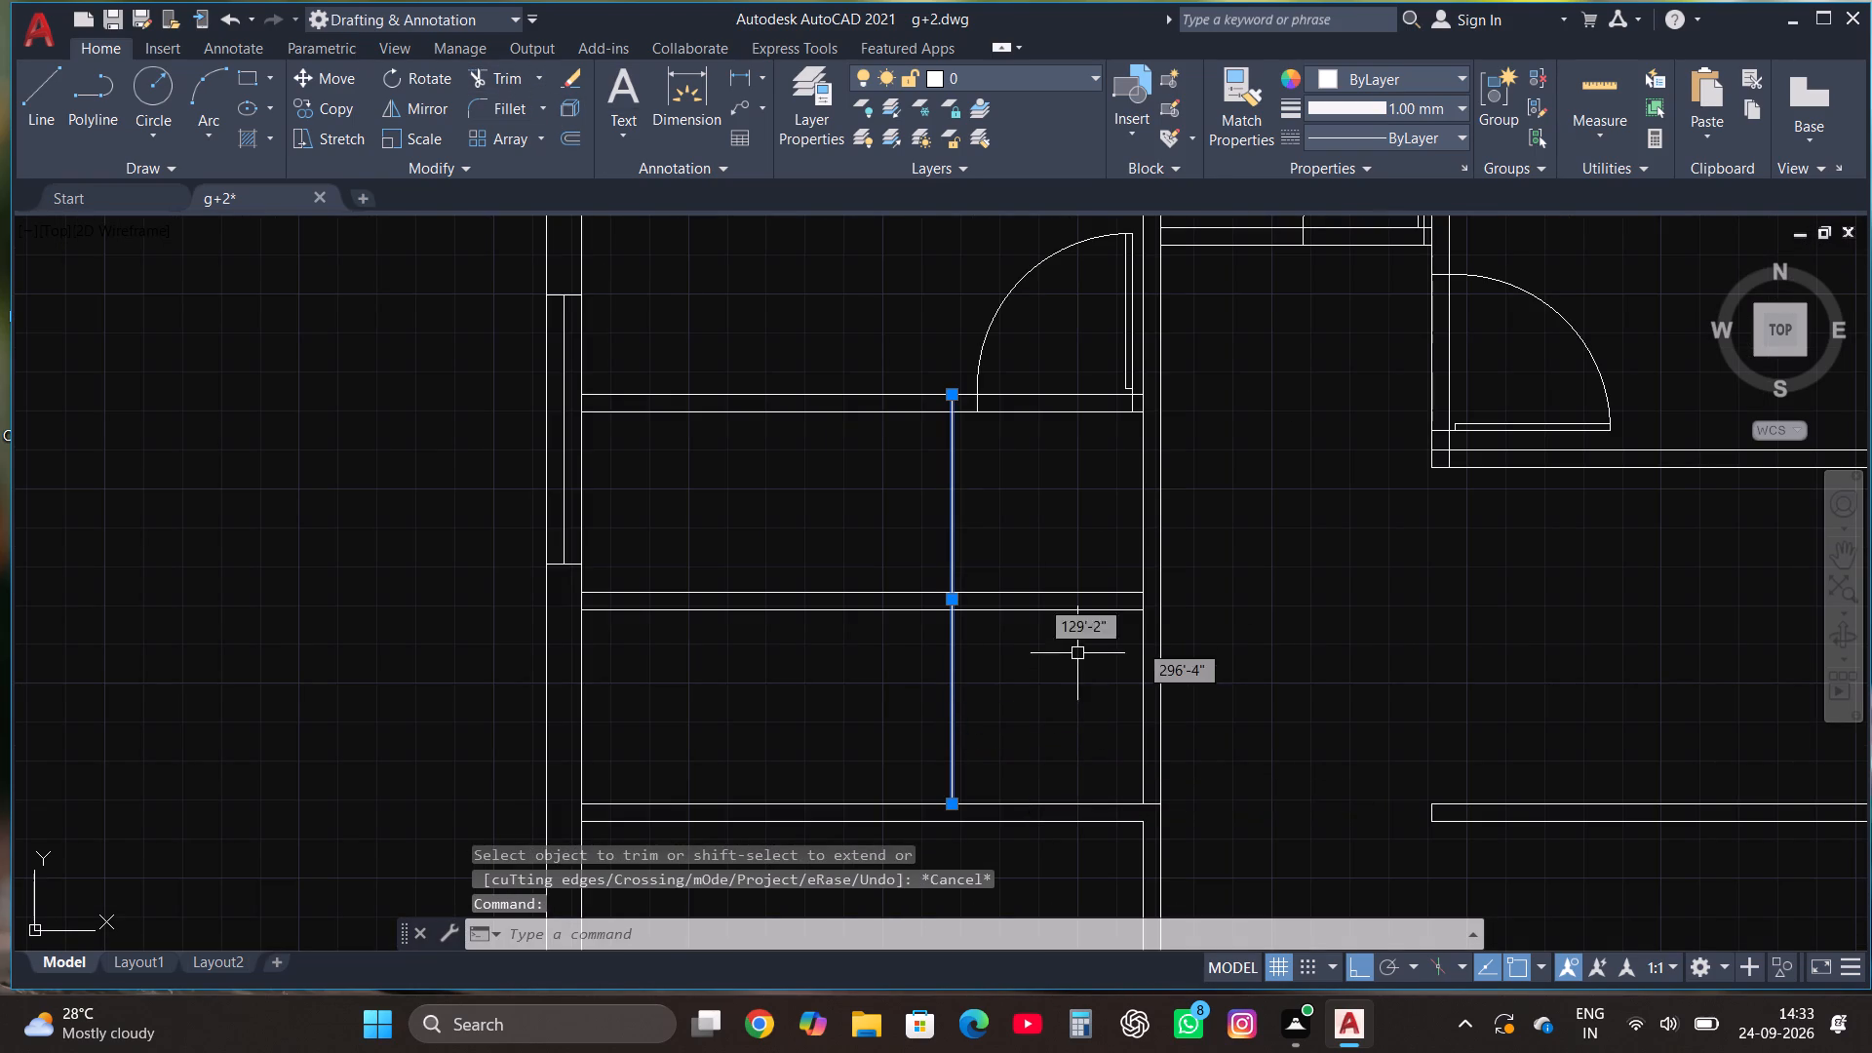
left_click(316, 105)
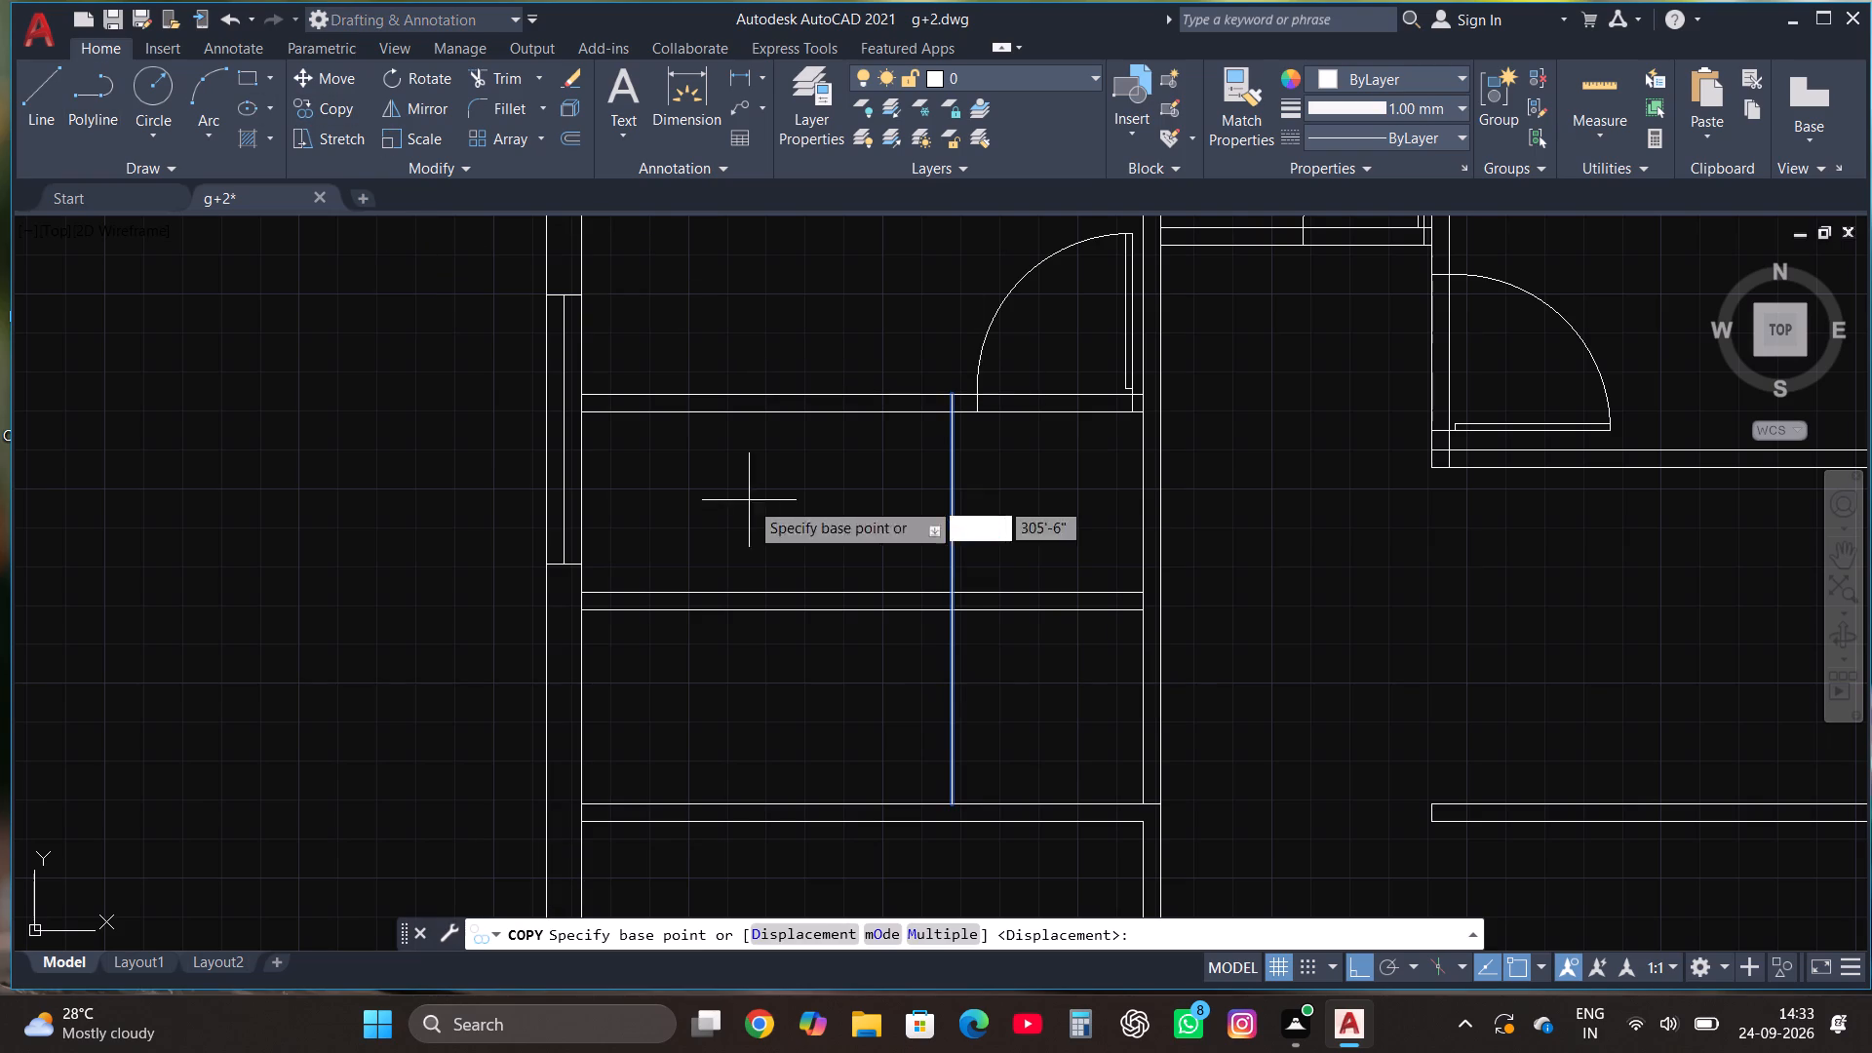
left_click(951, 632)
type("4.5\"")
key("Return")
key("Escape")
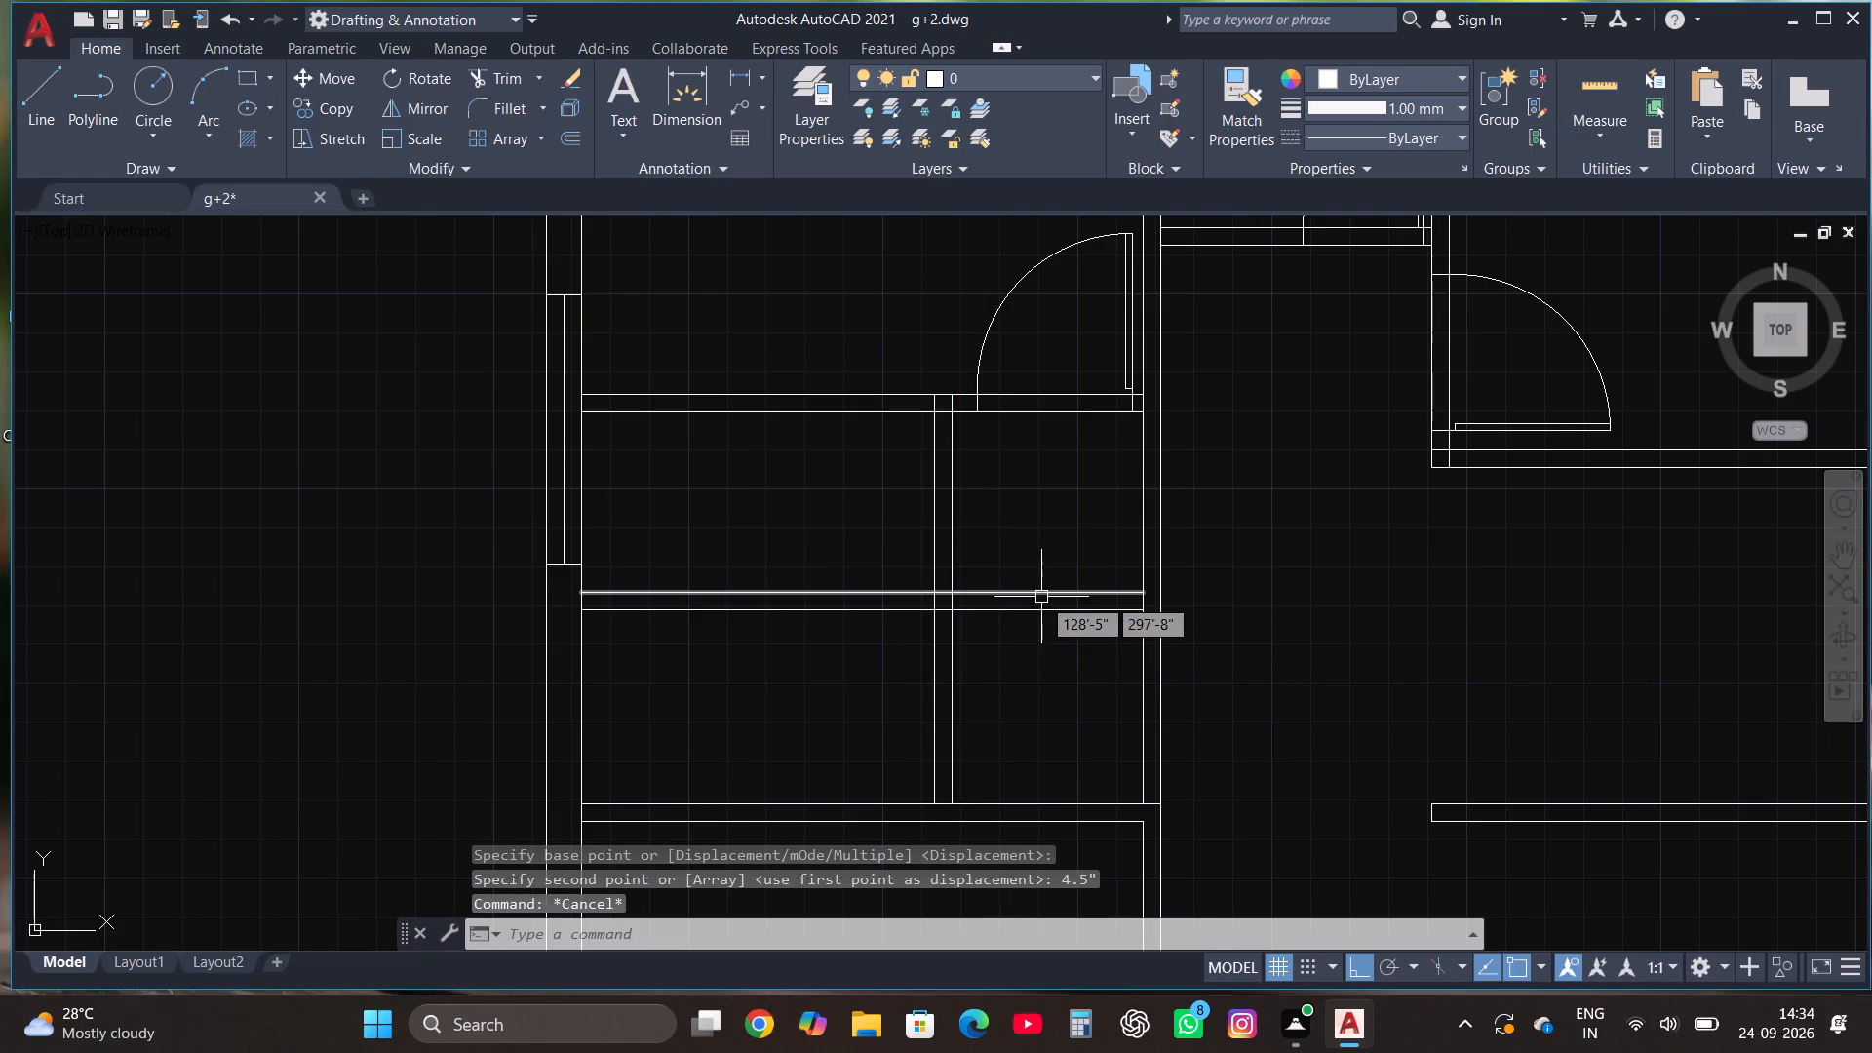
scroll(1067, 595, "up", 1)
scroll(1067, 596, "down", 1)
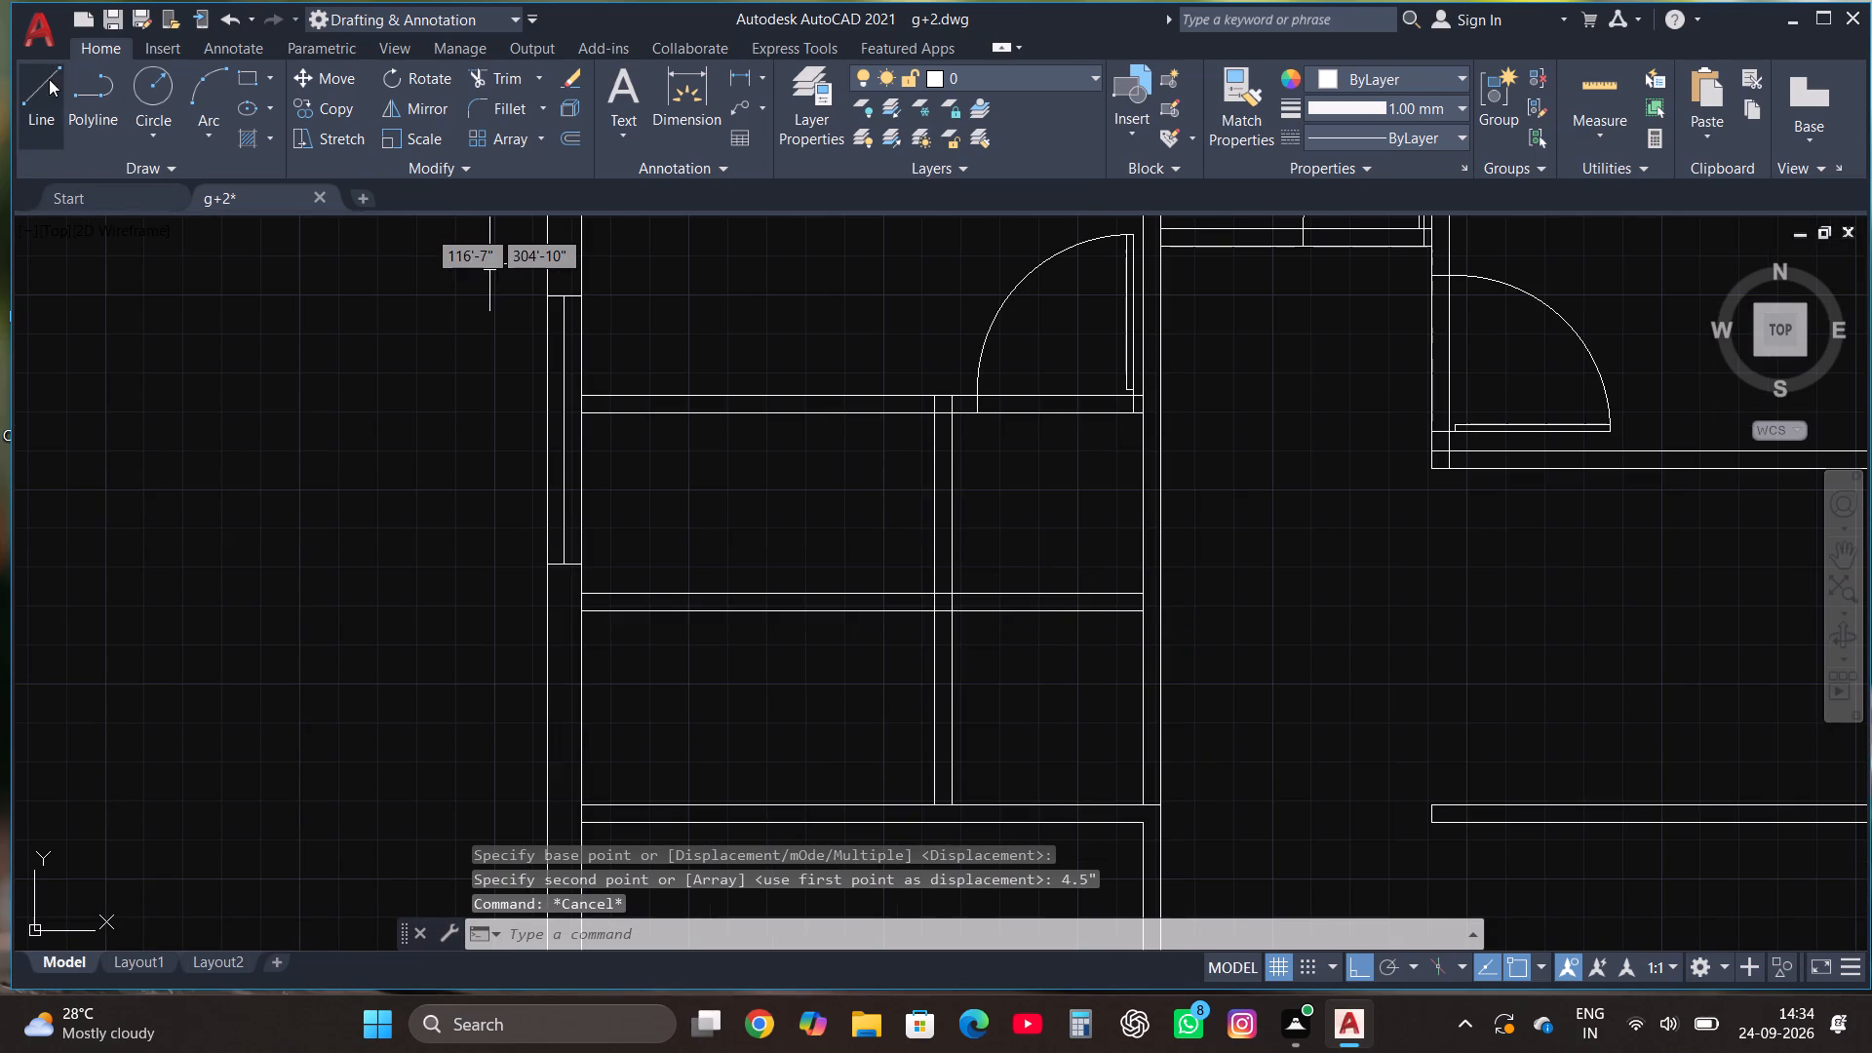
Trim the middle partition's two lines back to the west face of the new vertical dividing partition.
left_click(47, 79)
key("Escape")
left_click(504, 75)
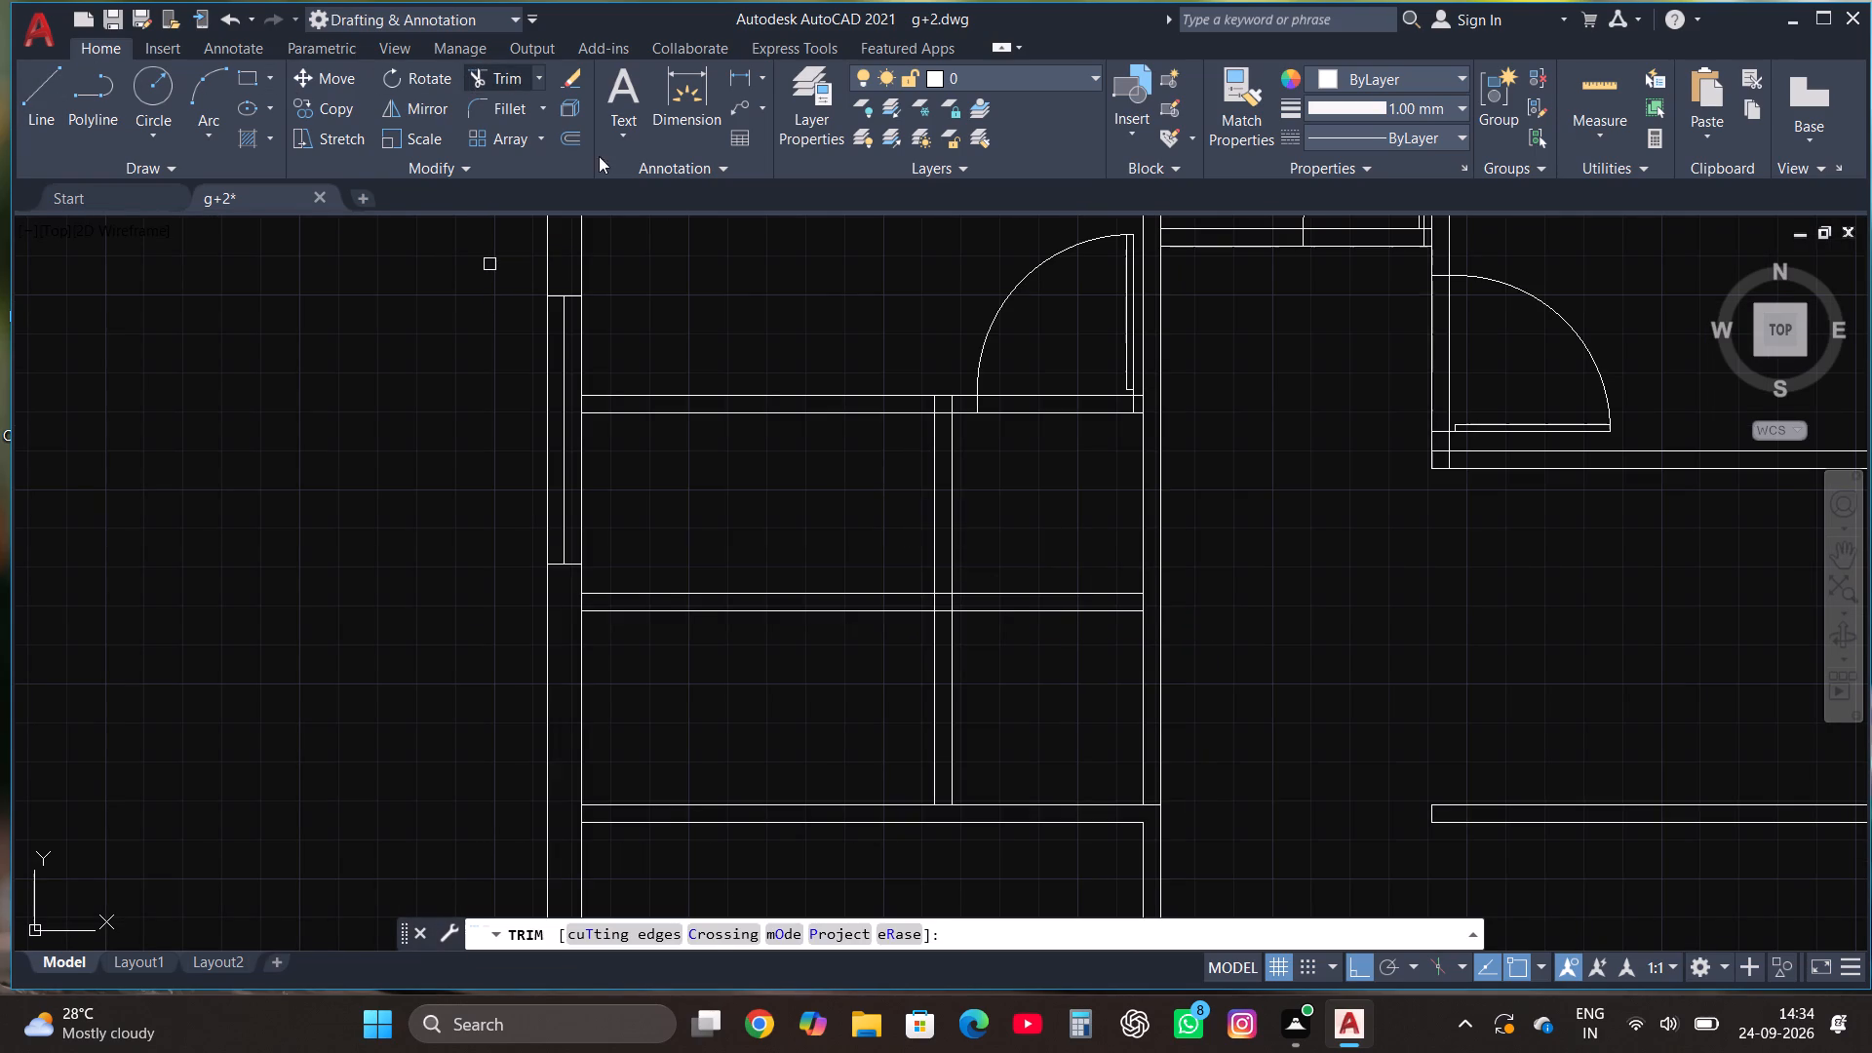
left_click(1035, 675)
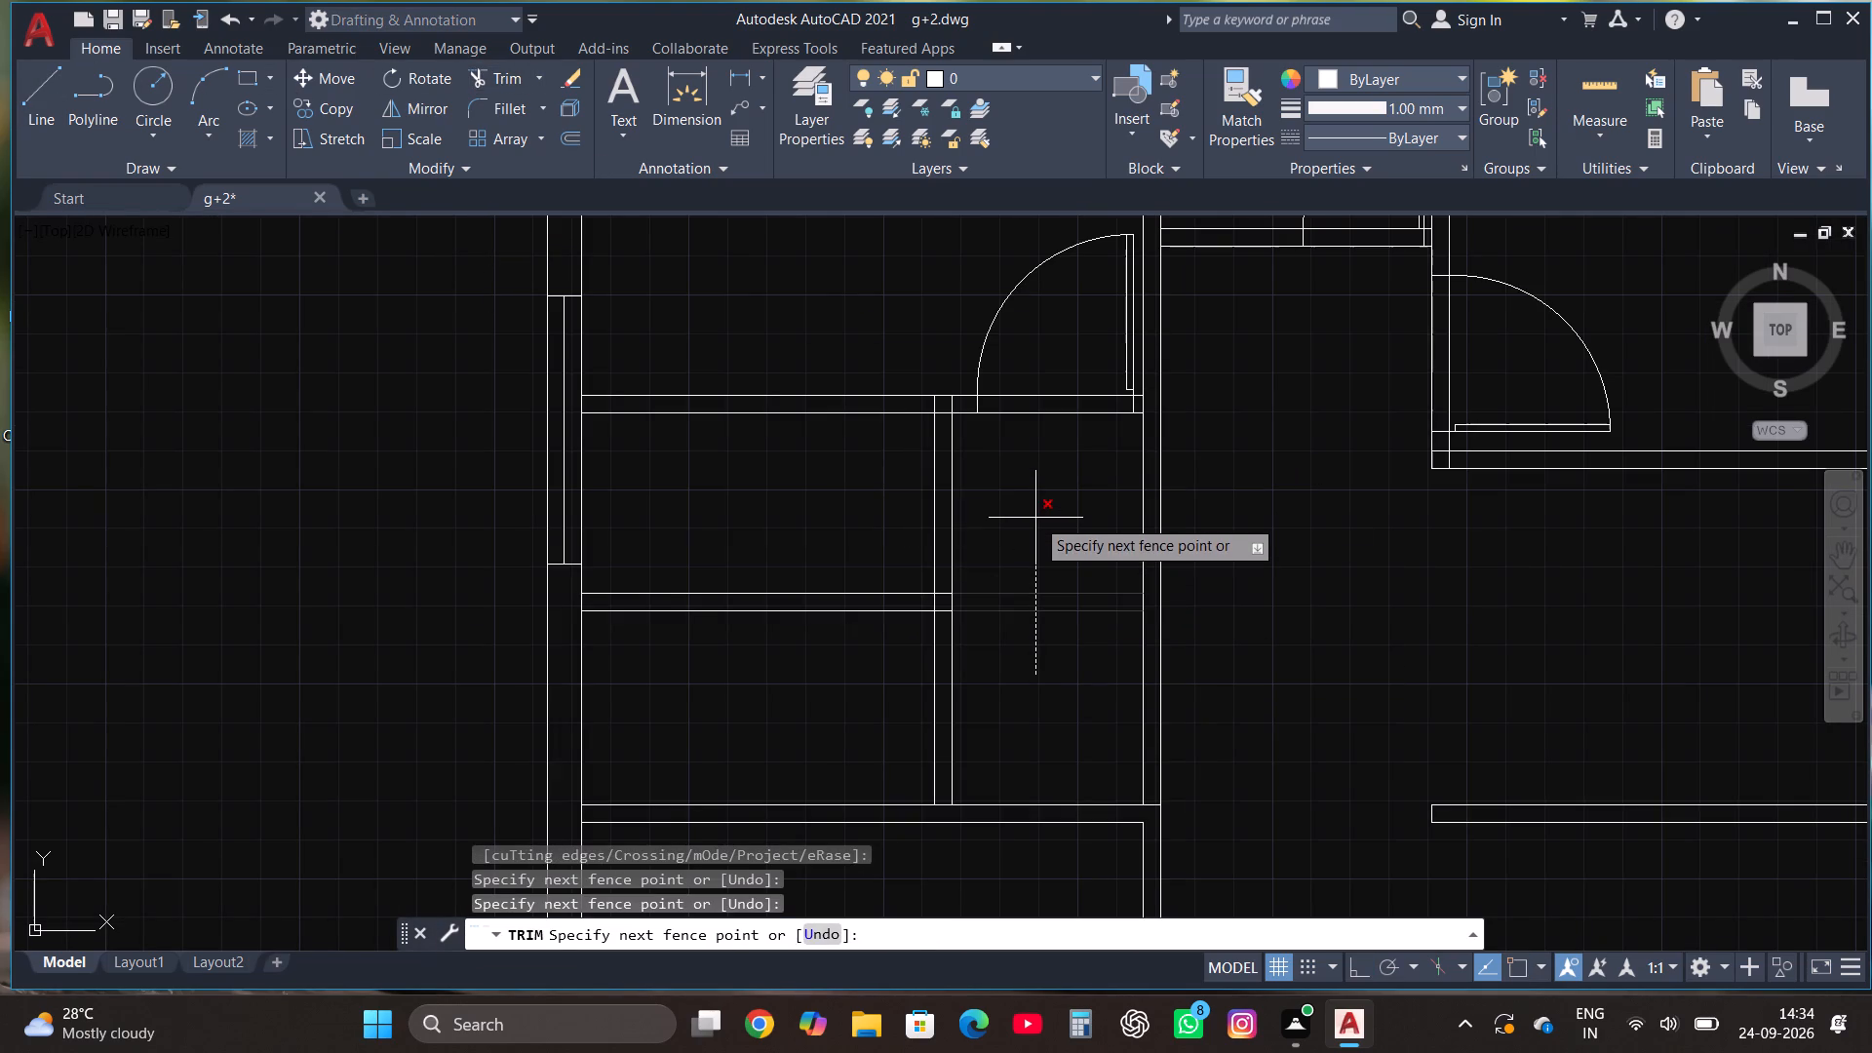
left_click(1035, 518)
scroll(629, 573, "down", 1)
scroll(872, 604, "up", 2)
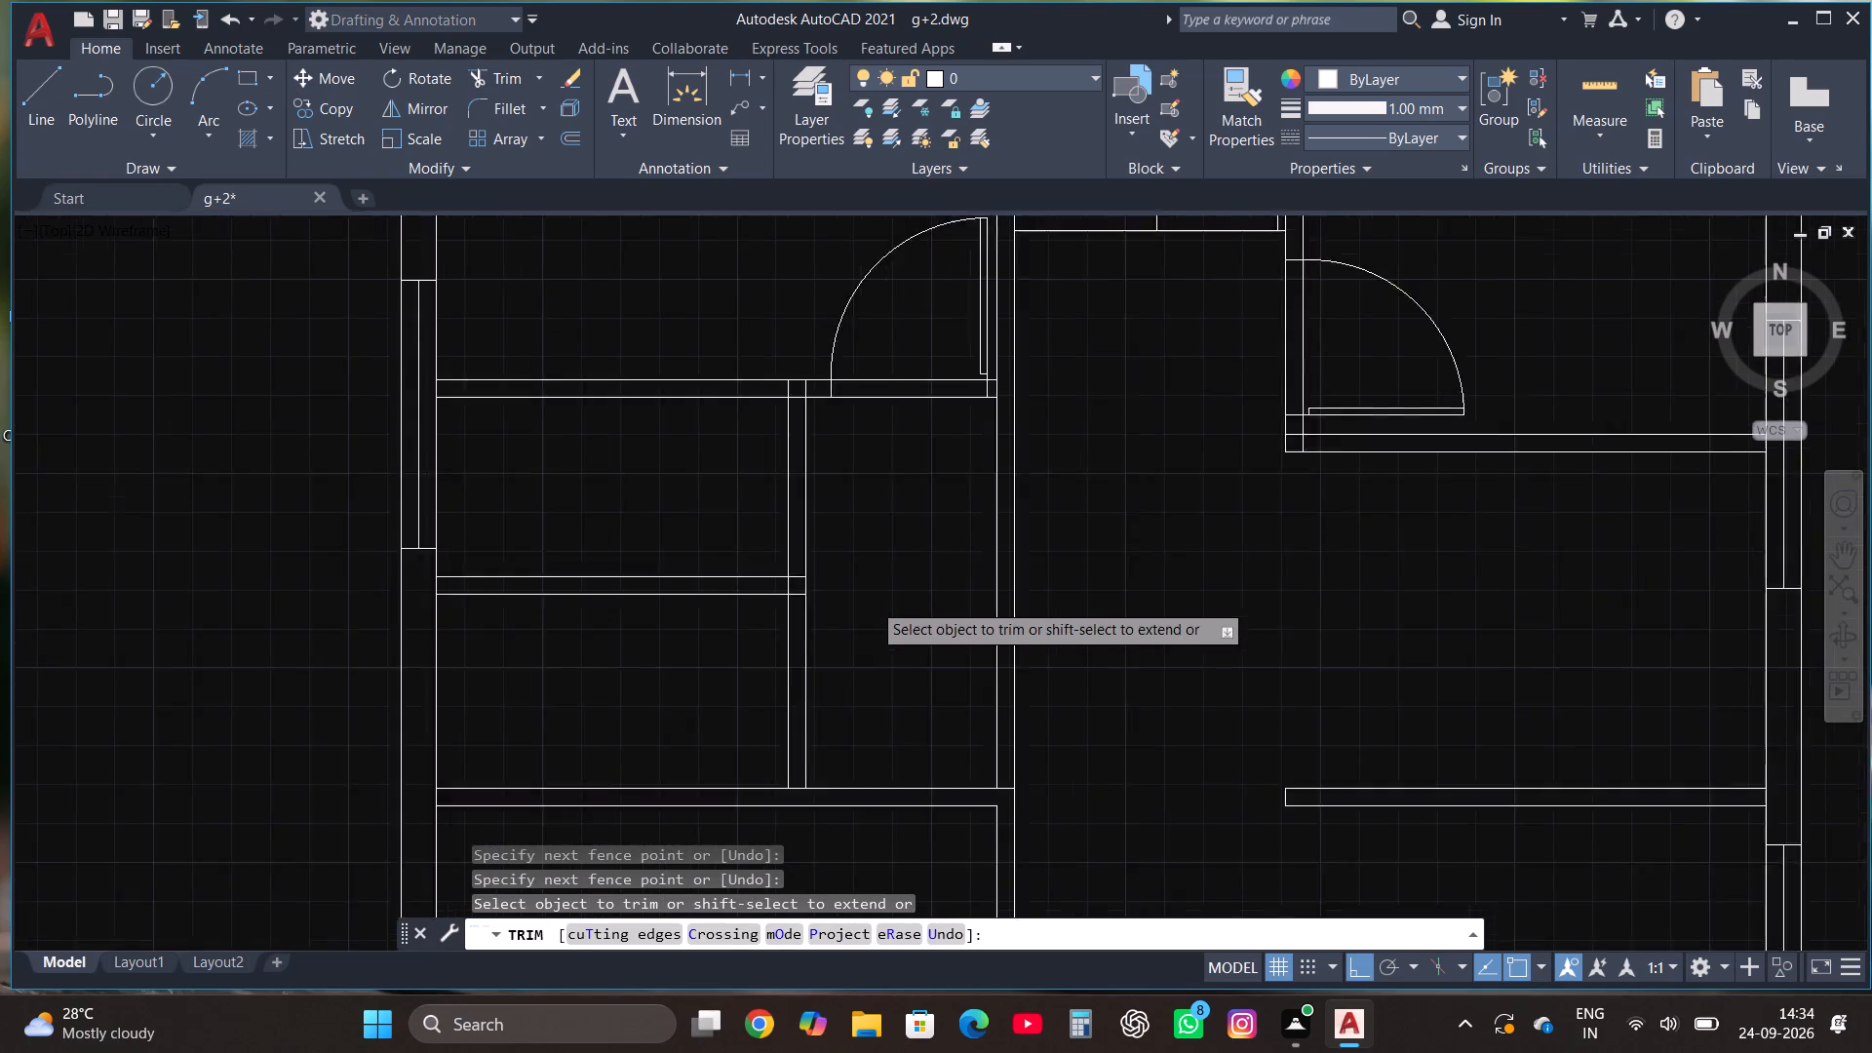
left_click(755, 553)
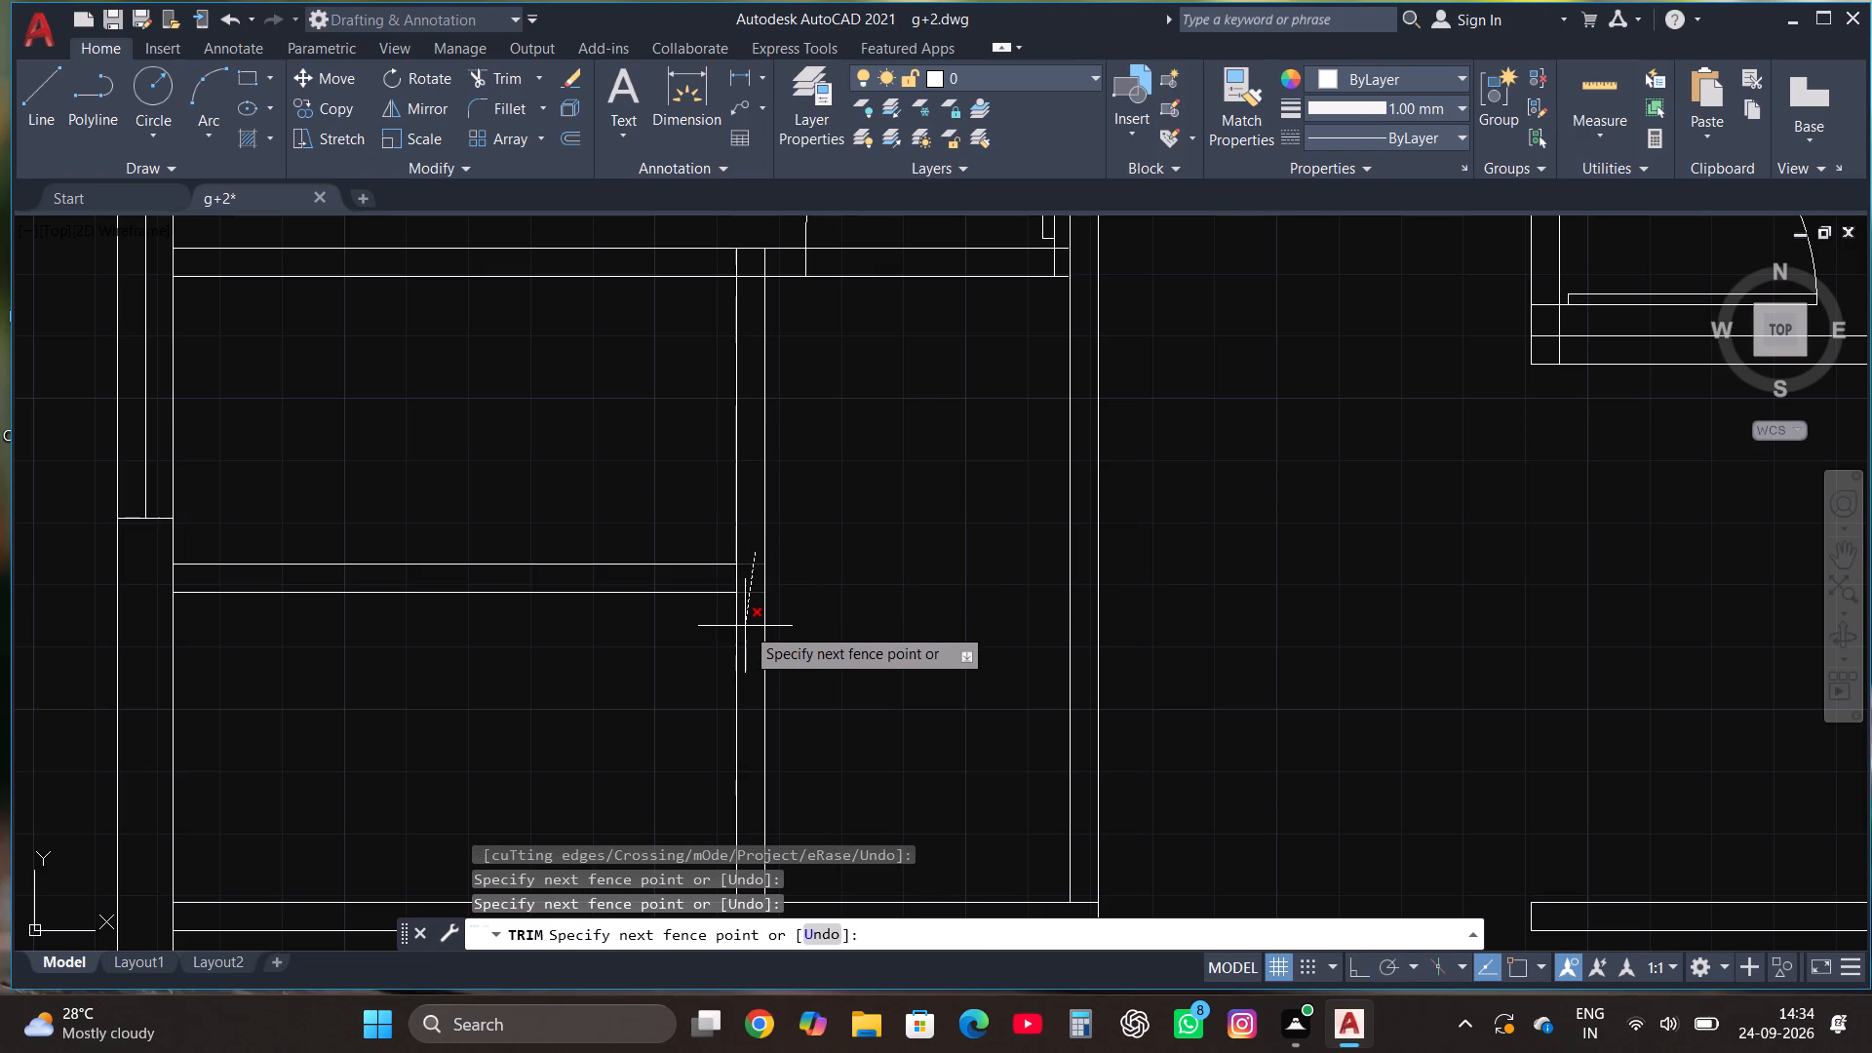
left_click(745, 629)
scroll(886, 662, "down", 1)
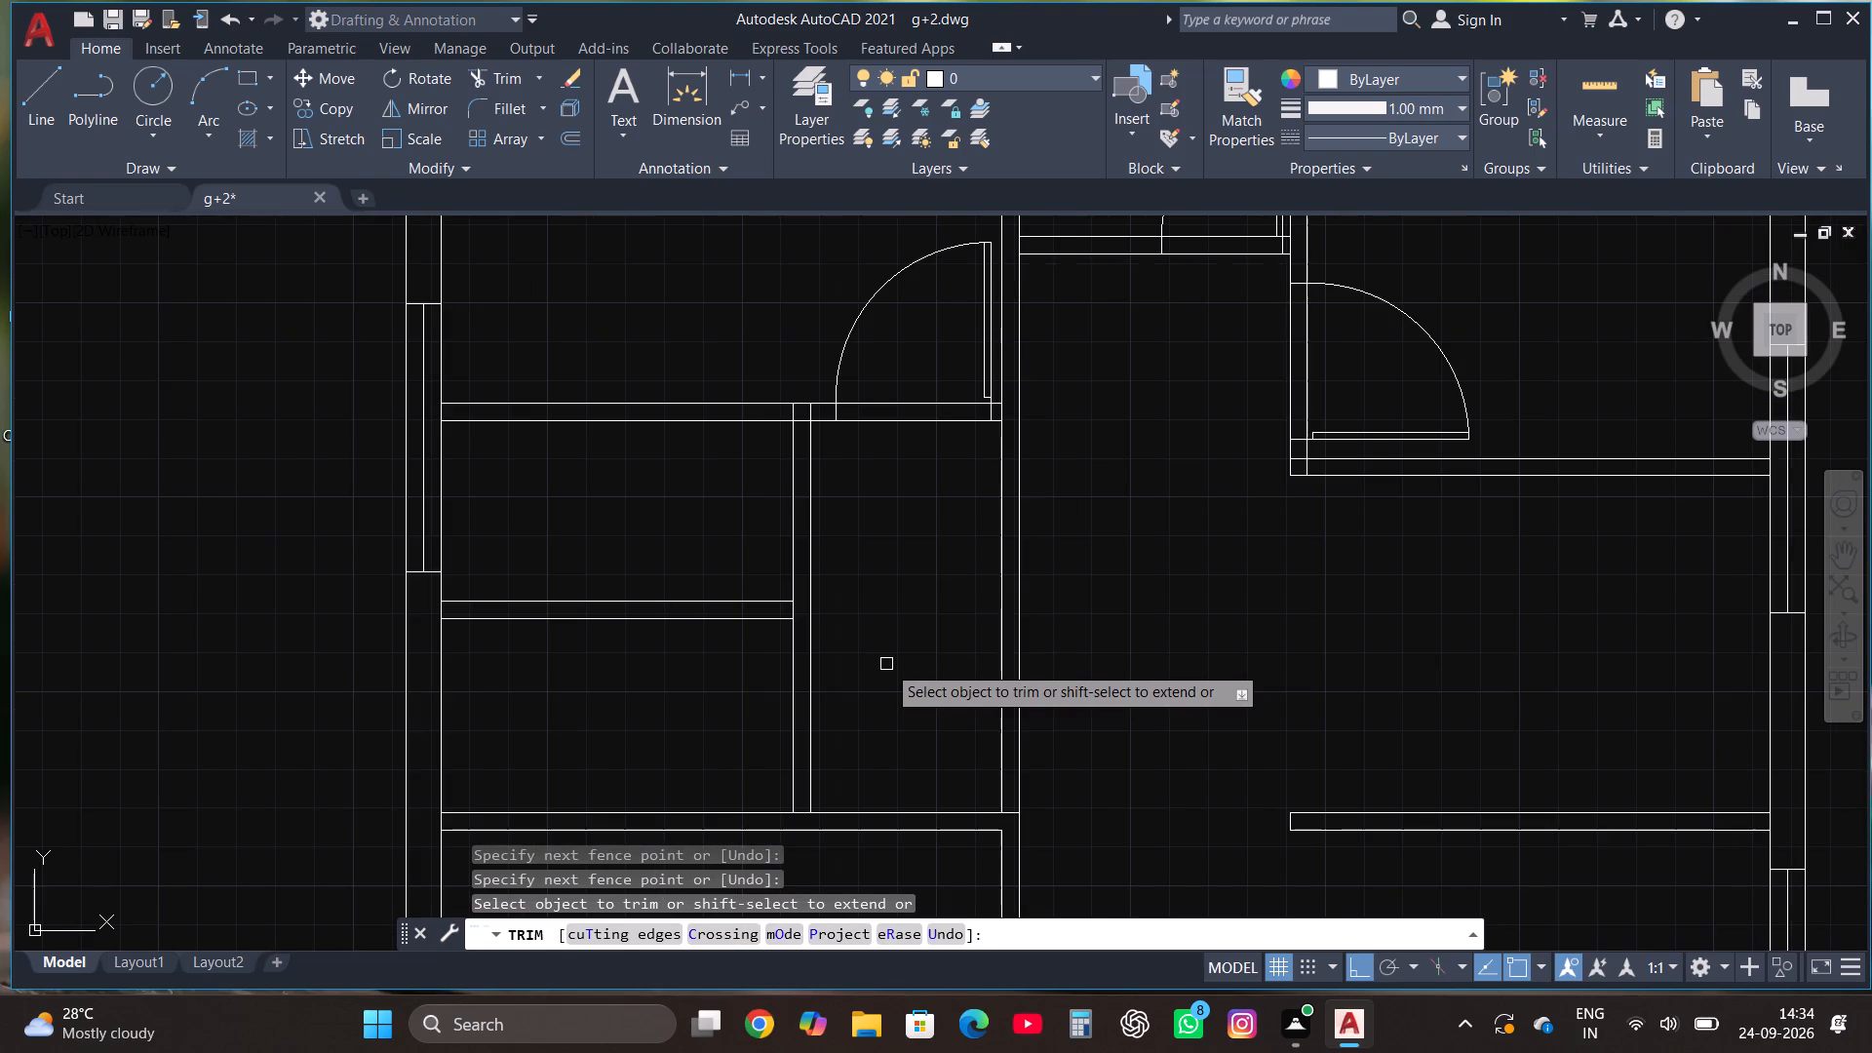
Trim the overlapping lines where the dividing partition meets the northwest room's south partition to open the T-junction.
scroll(810, 371, "up", 1)
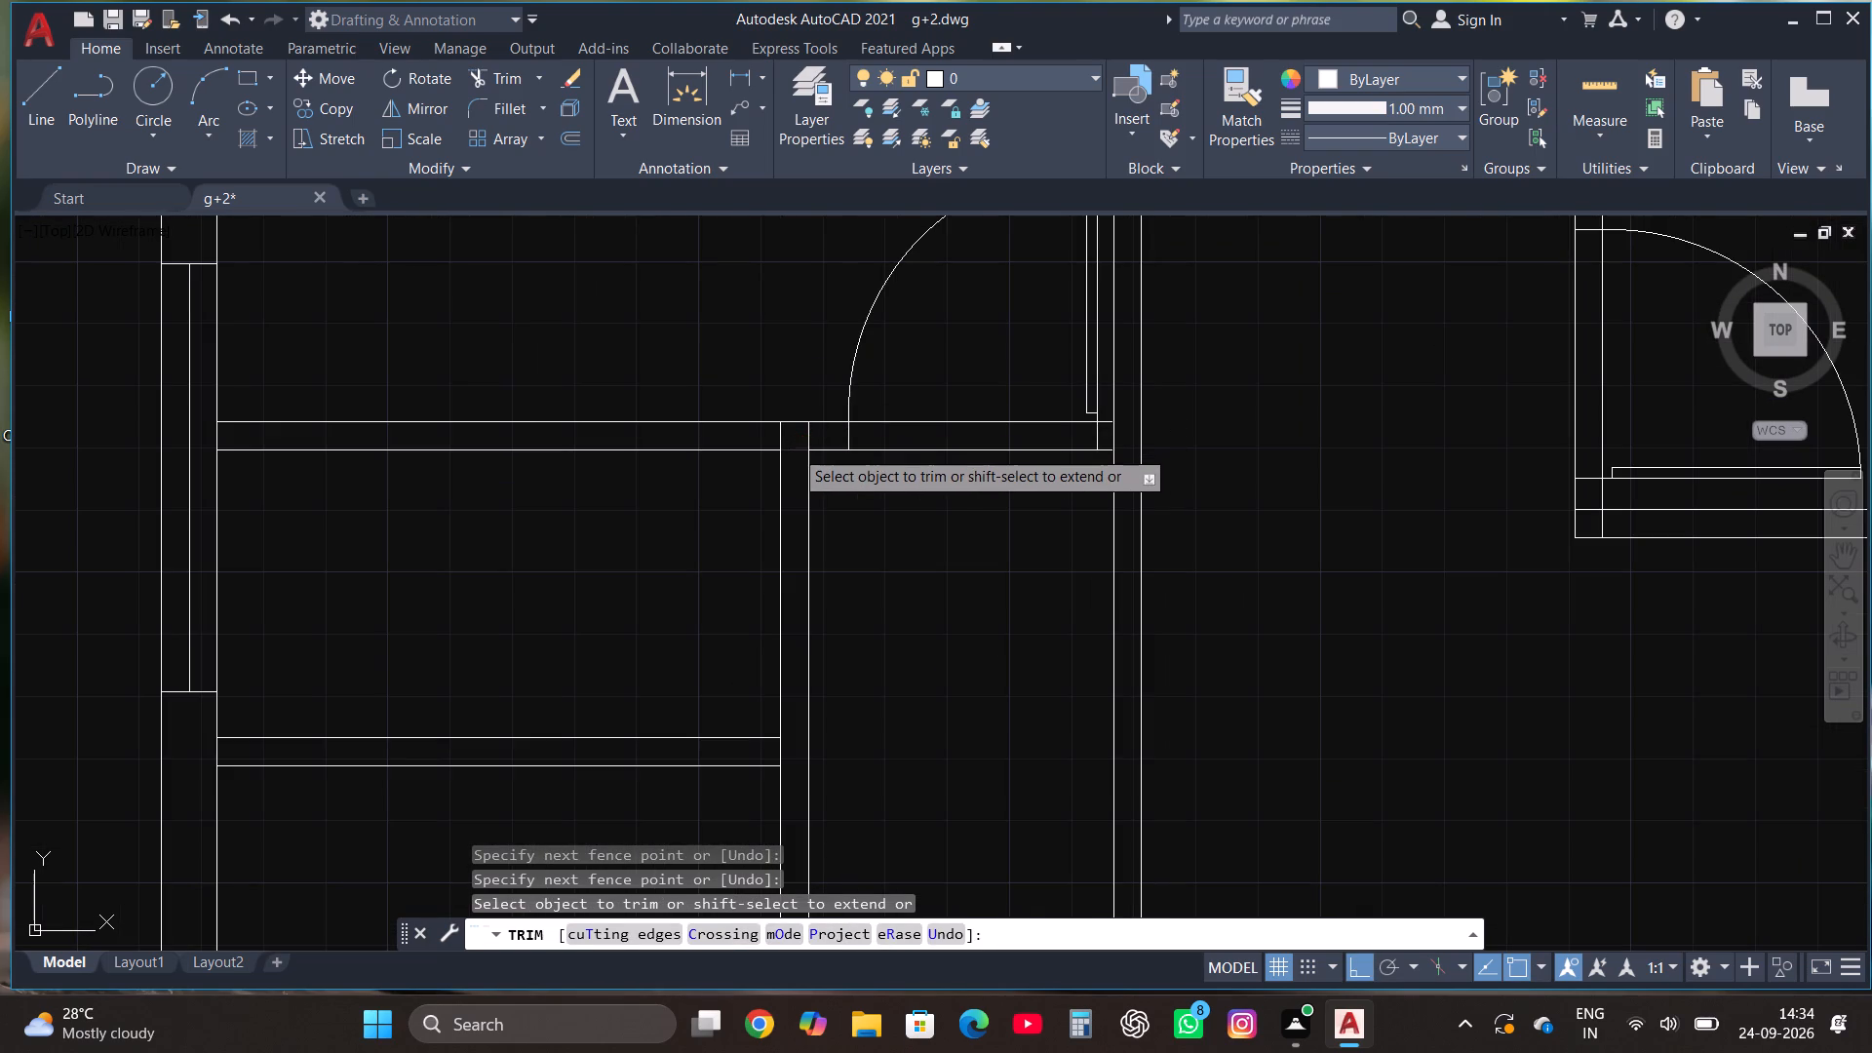
left_click(794, 448)
left_click(775, 437)
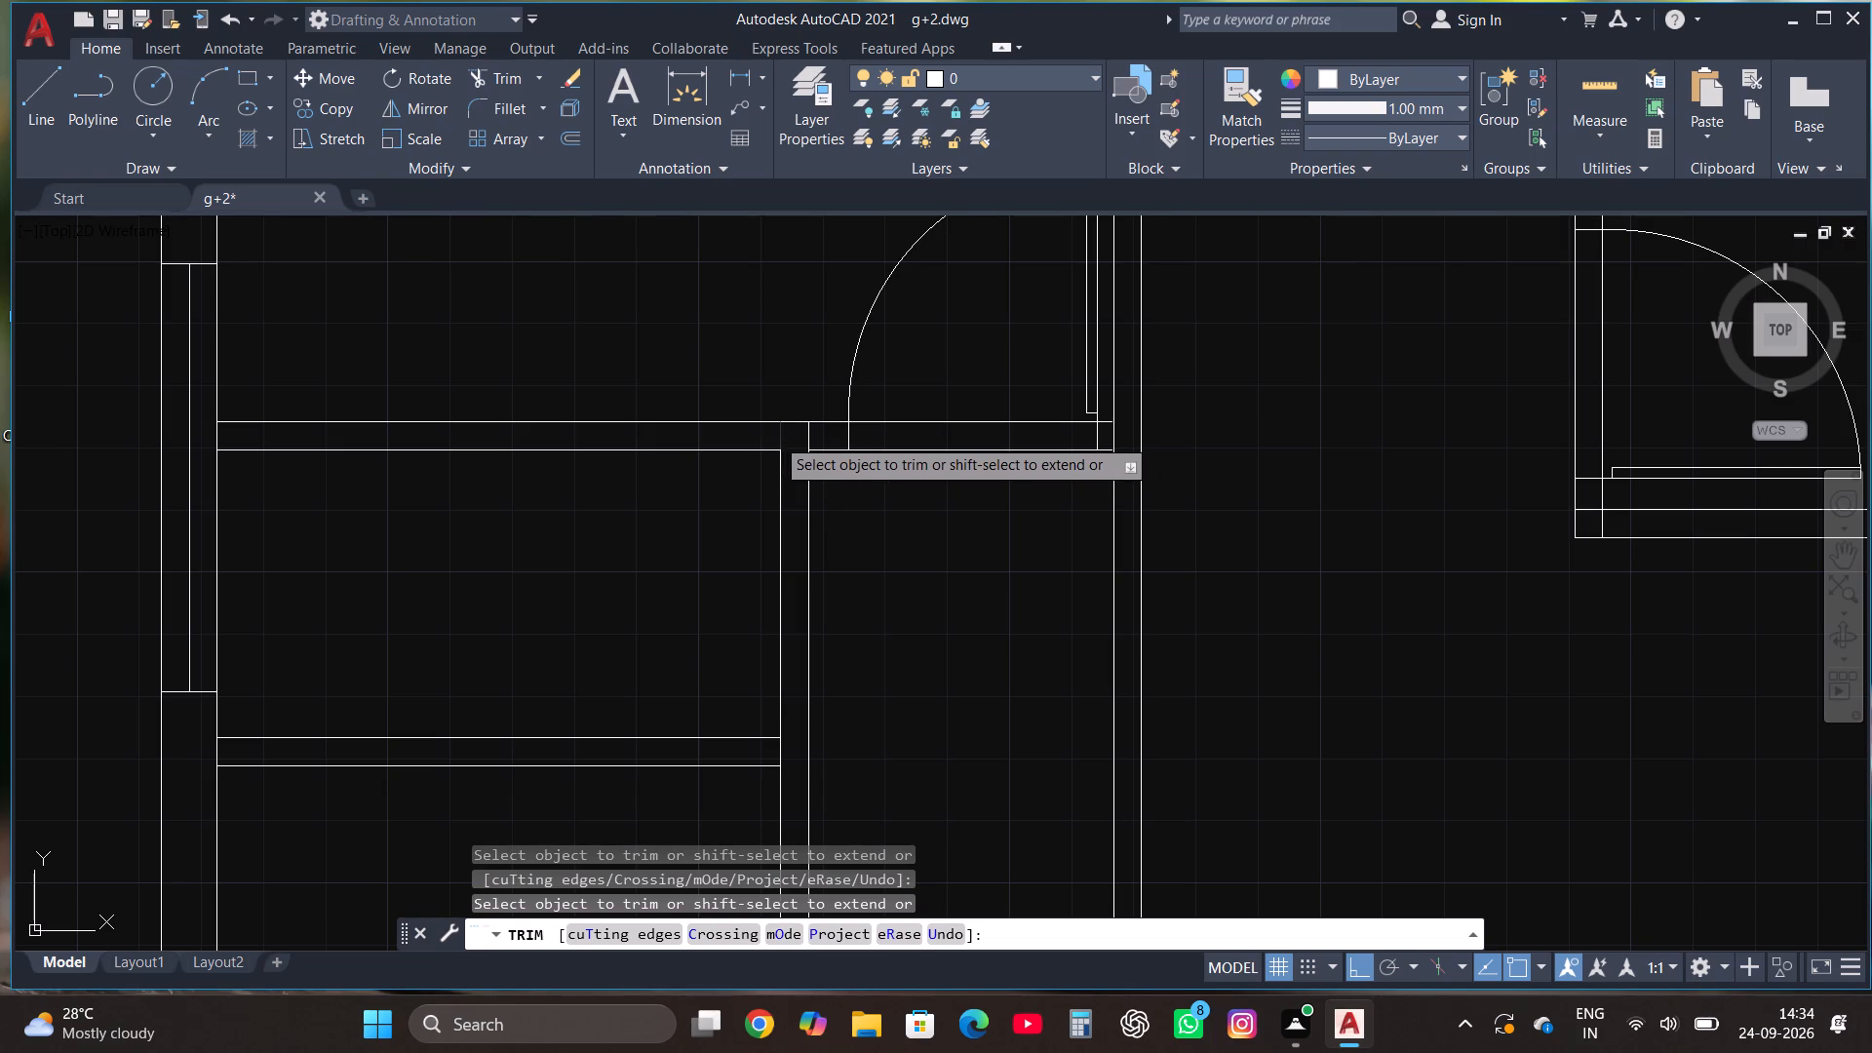
scroll(932, 343, "down", 1)
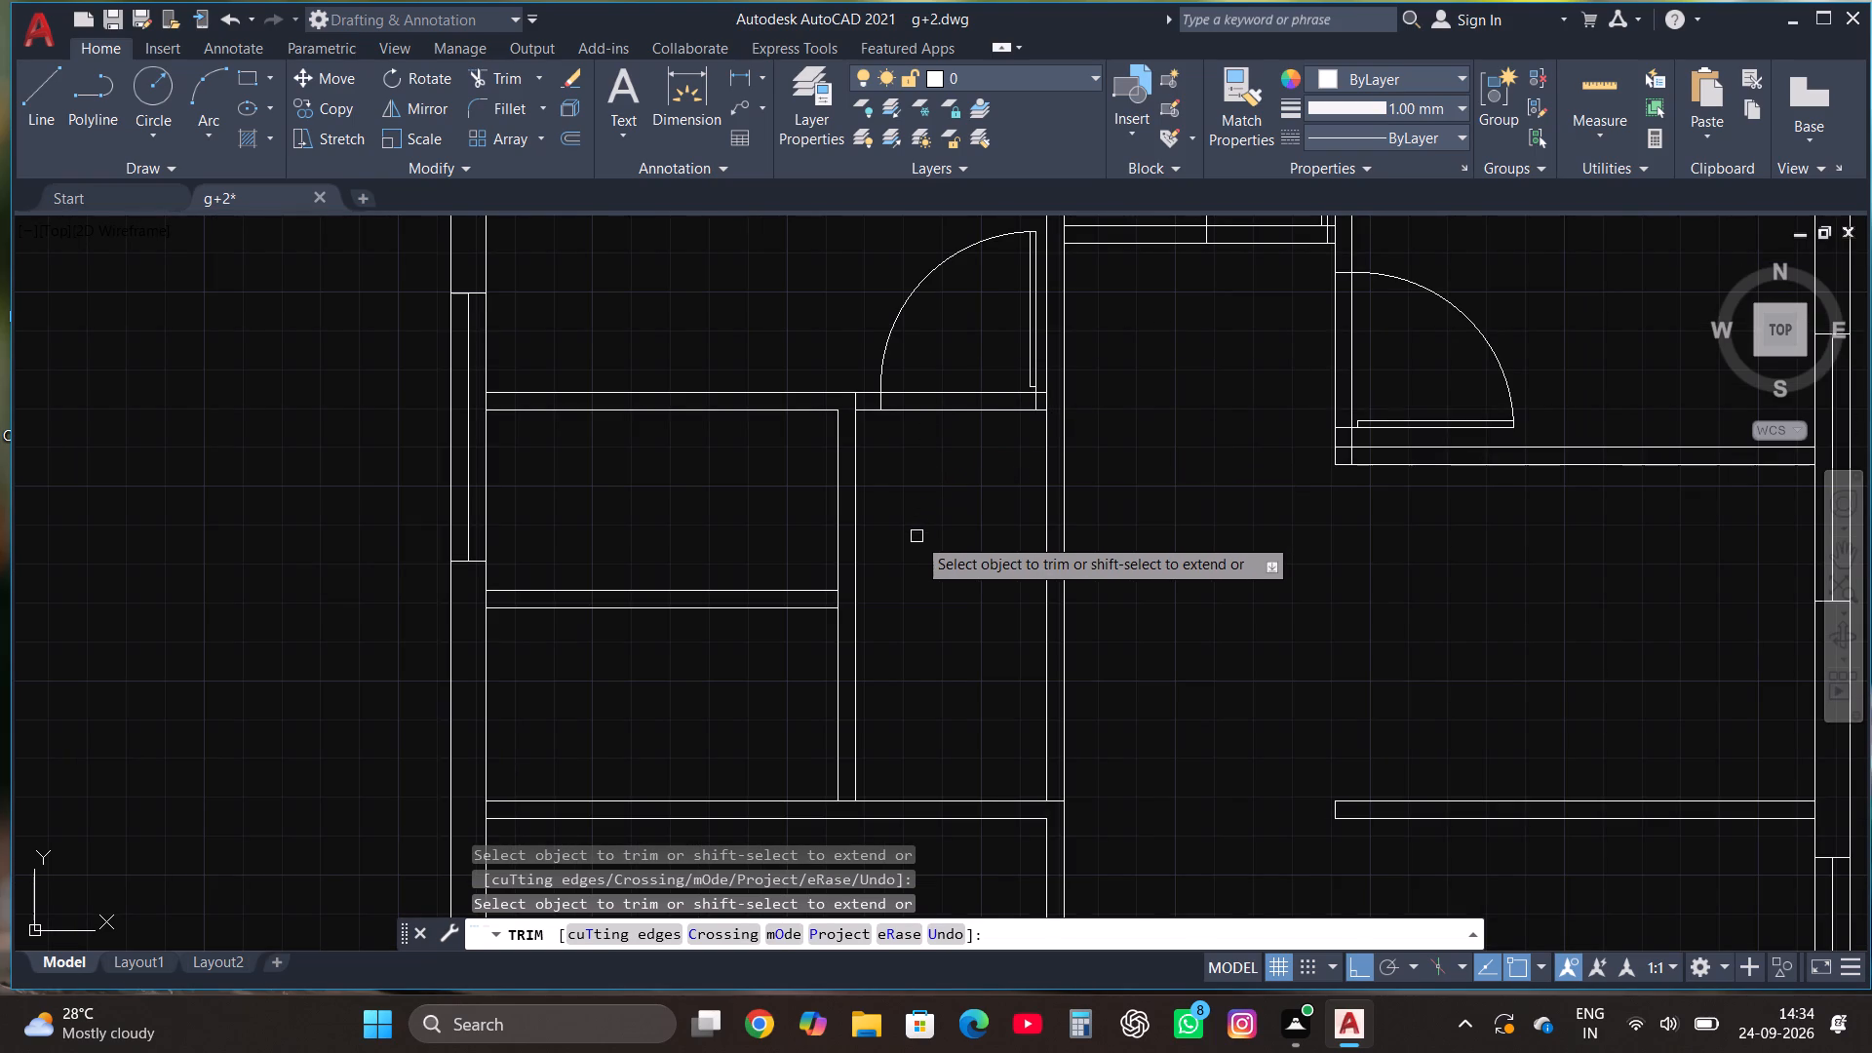
Trim both lines of the central vertical wall just north of the third partition, east of the dividing partition.
scroll(916, 542, "down", 1)
left_click(960, 609)
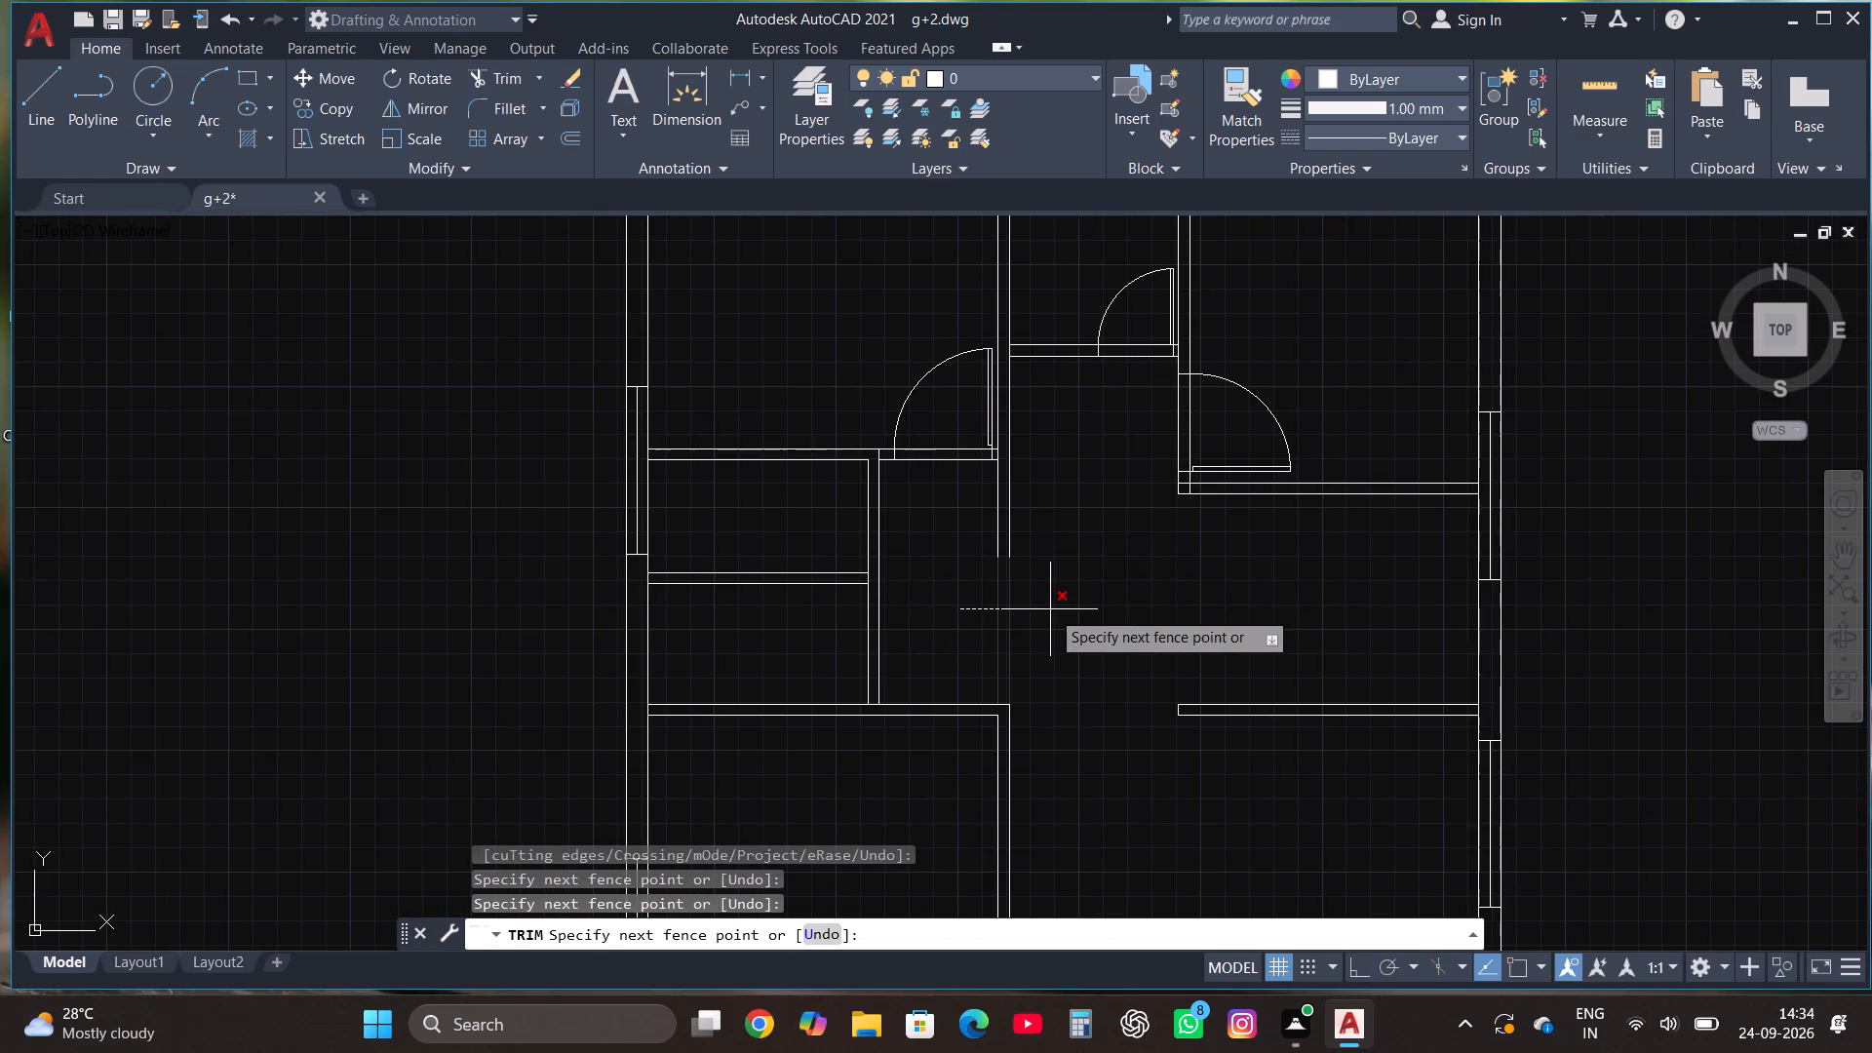
left_click(1042, 609)
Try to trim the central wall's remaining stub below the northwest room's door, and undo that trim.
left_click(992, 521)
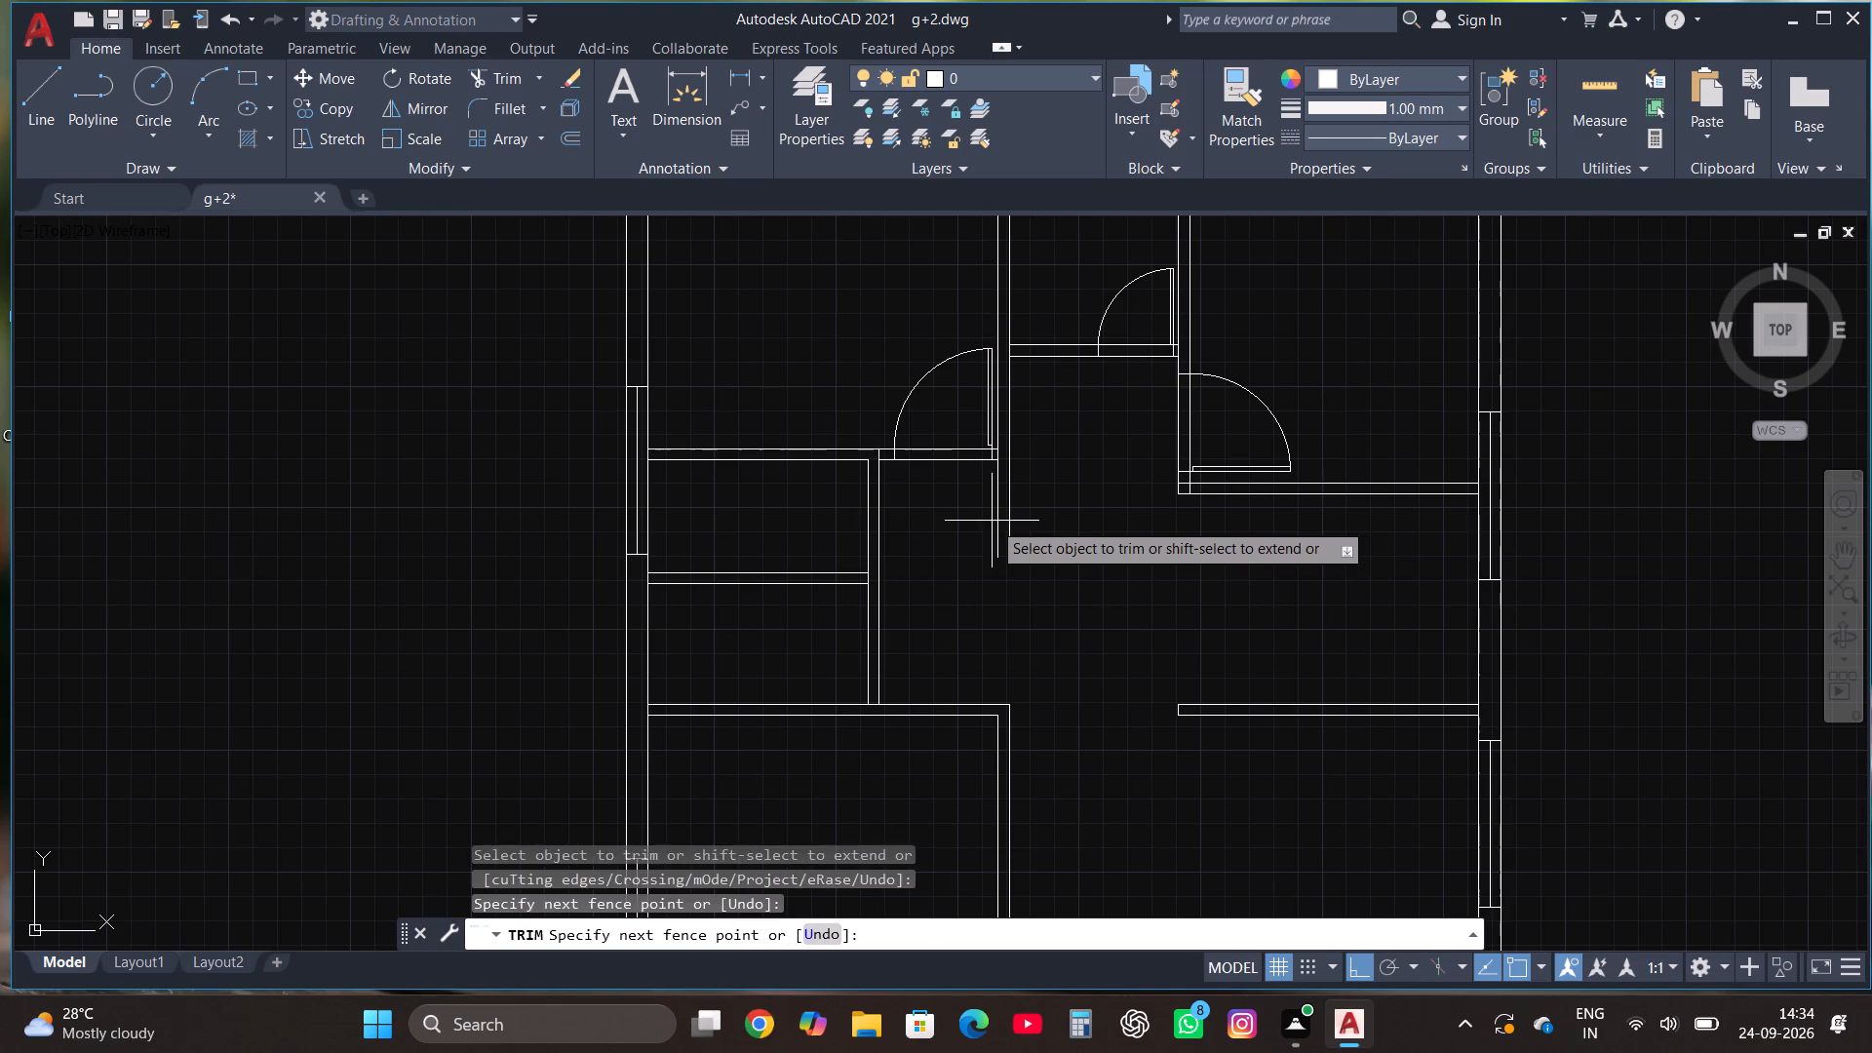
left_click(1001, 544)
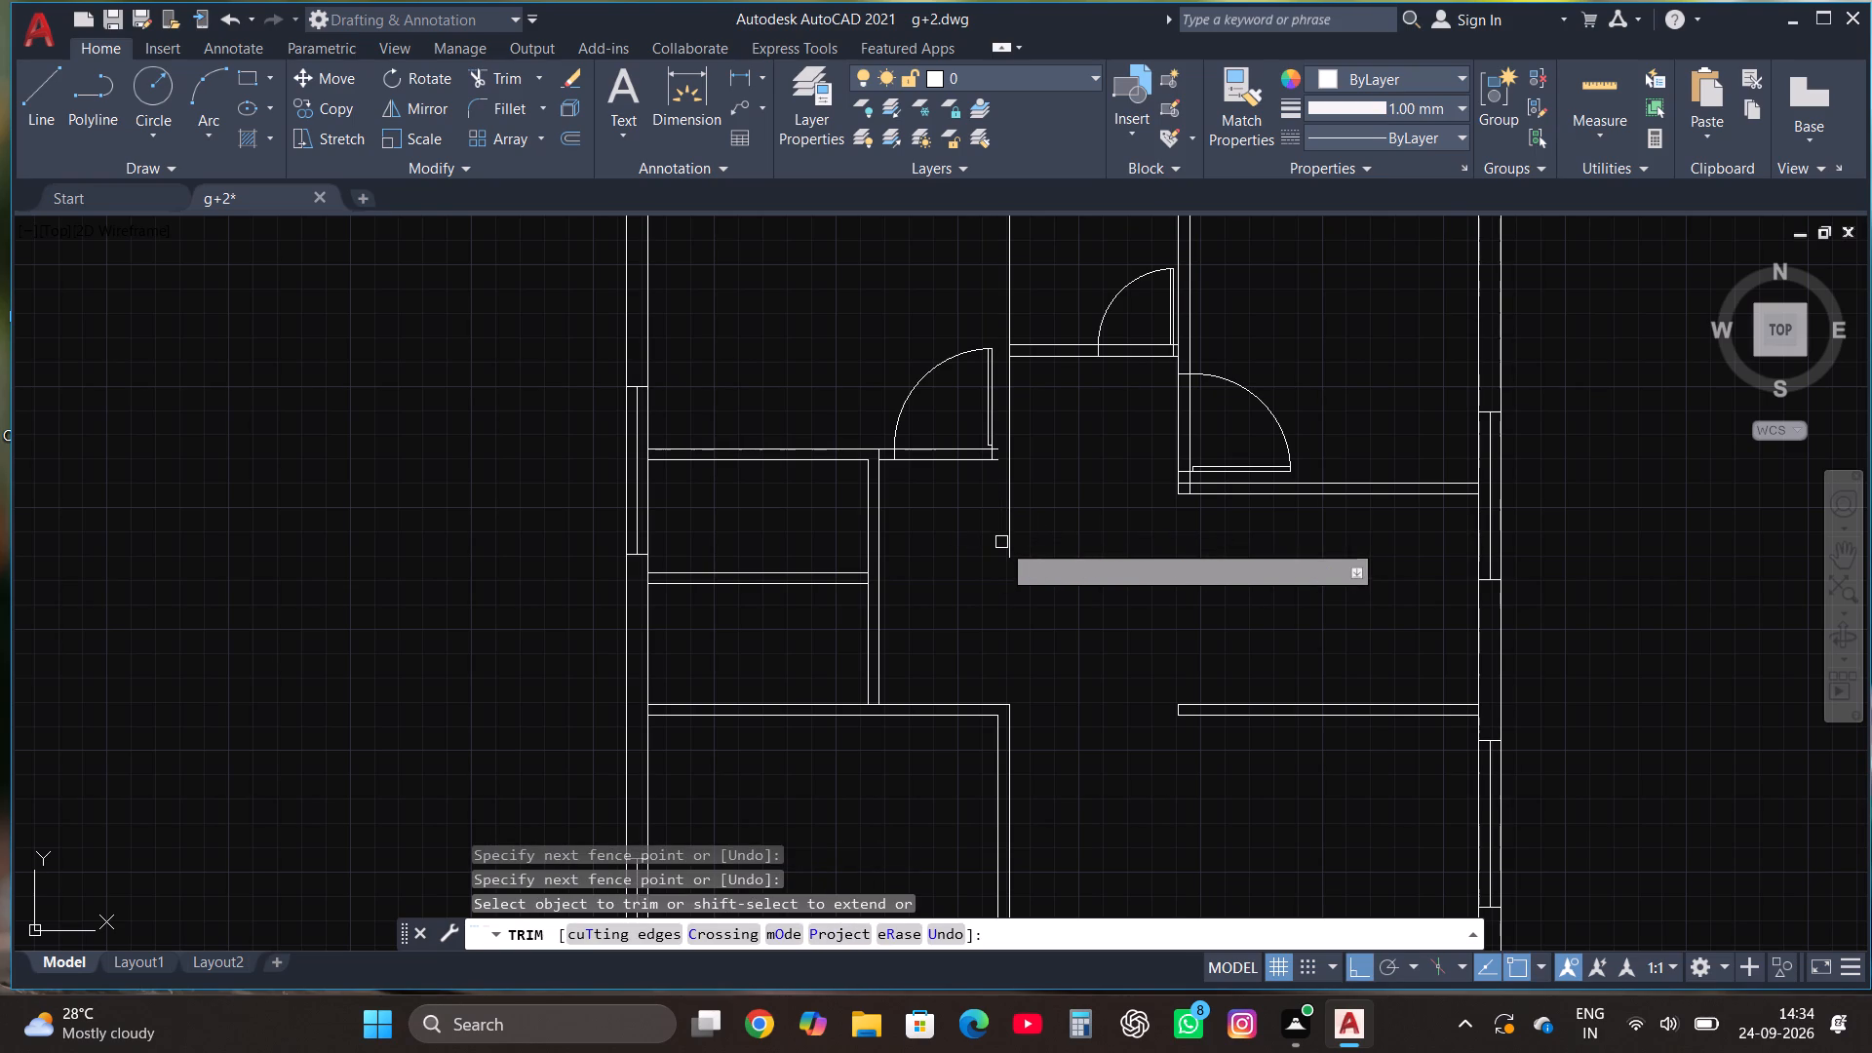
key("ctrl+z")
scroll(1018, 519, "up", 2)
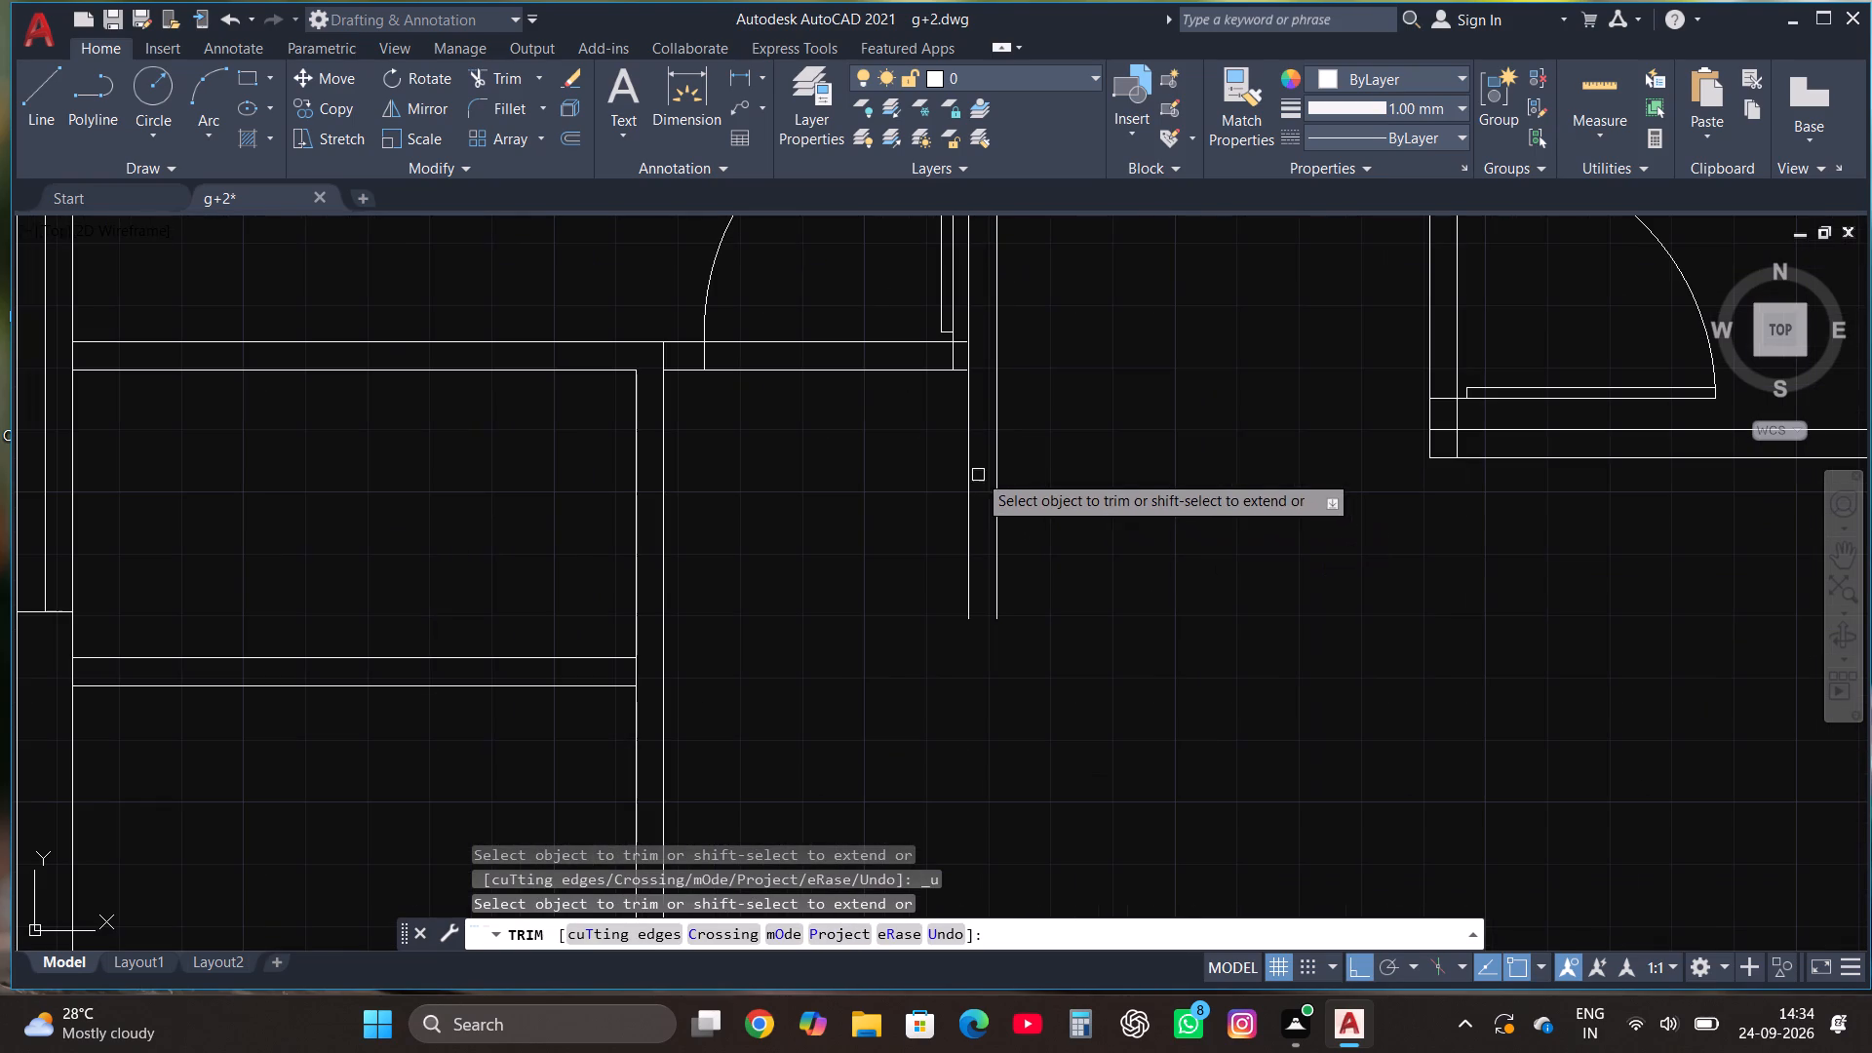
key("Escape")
Draw two horizontal lines extending both faces of the northwest room's south partition east across the central wall.
scroll(996, 293, "up", 1)
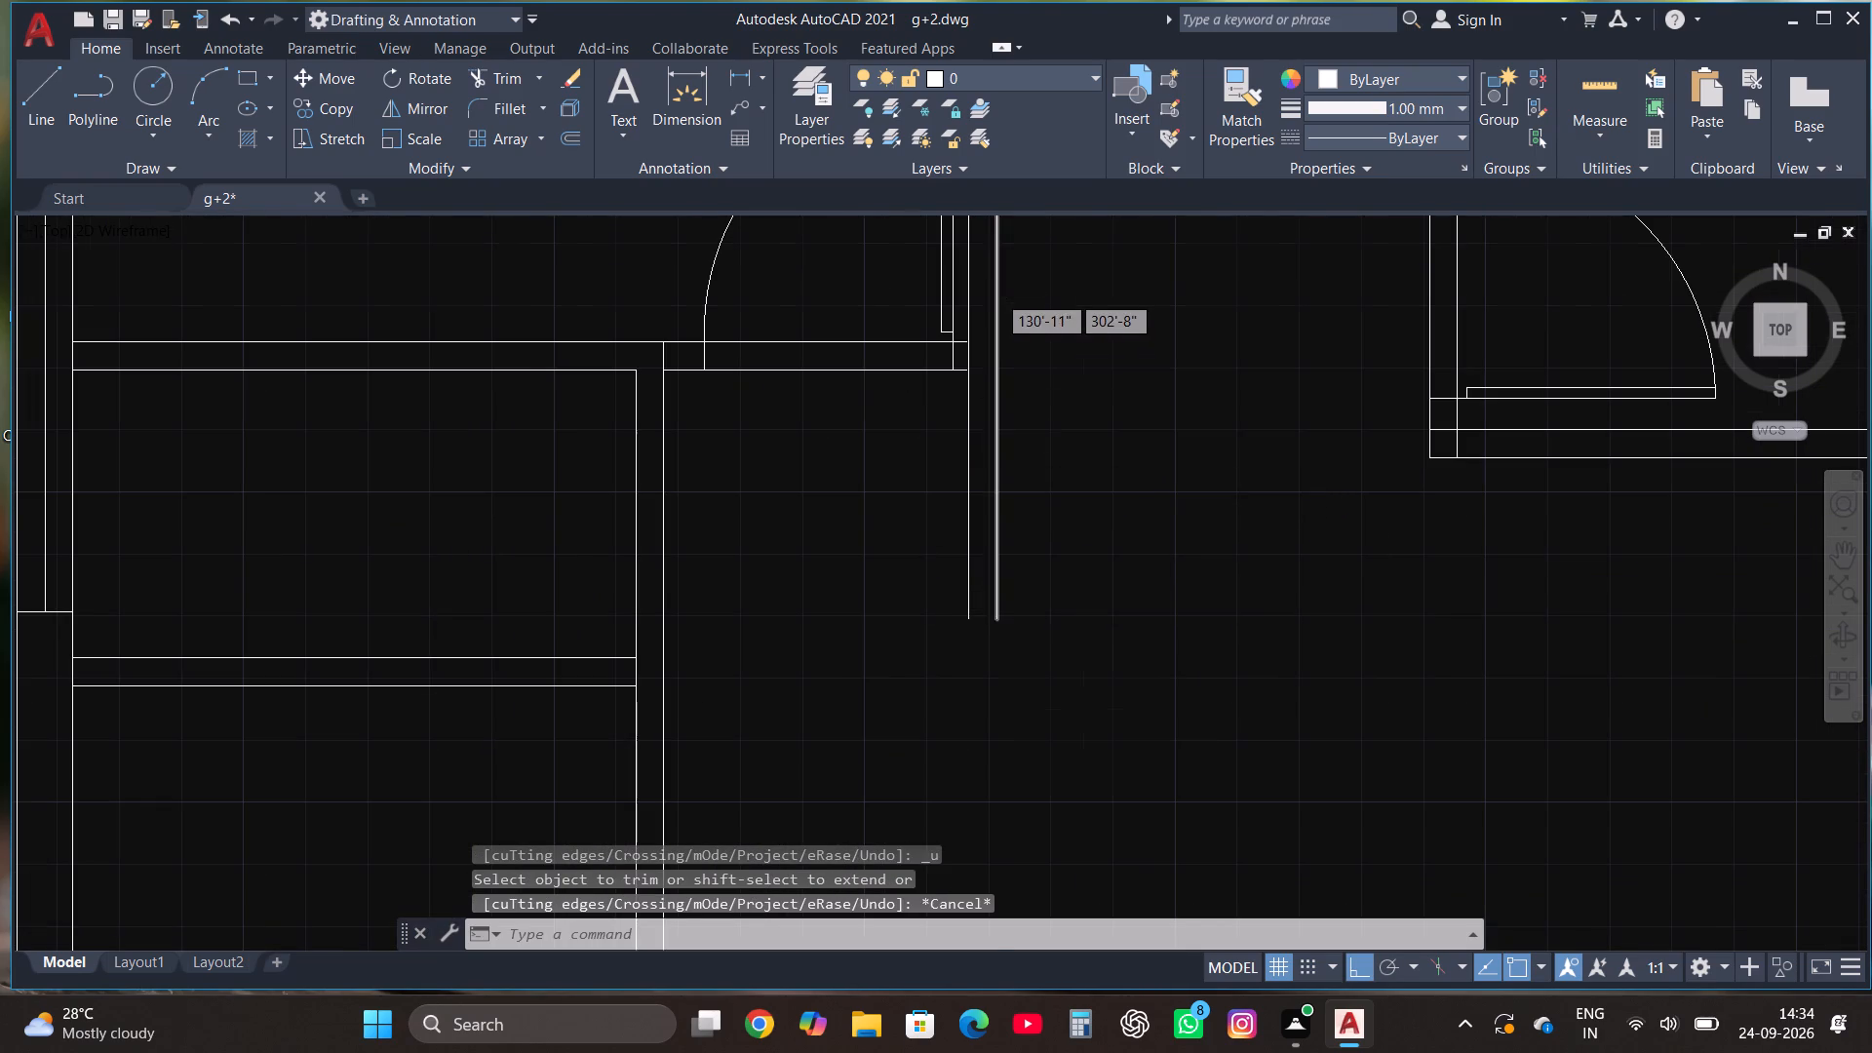
scroll(996, 293, "up", 2)
left_click(55, 90)
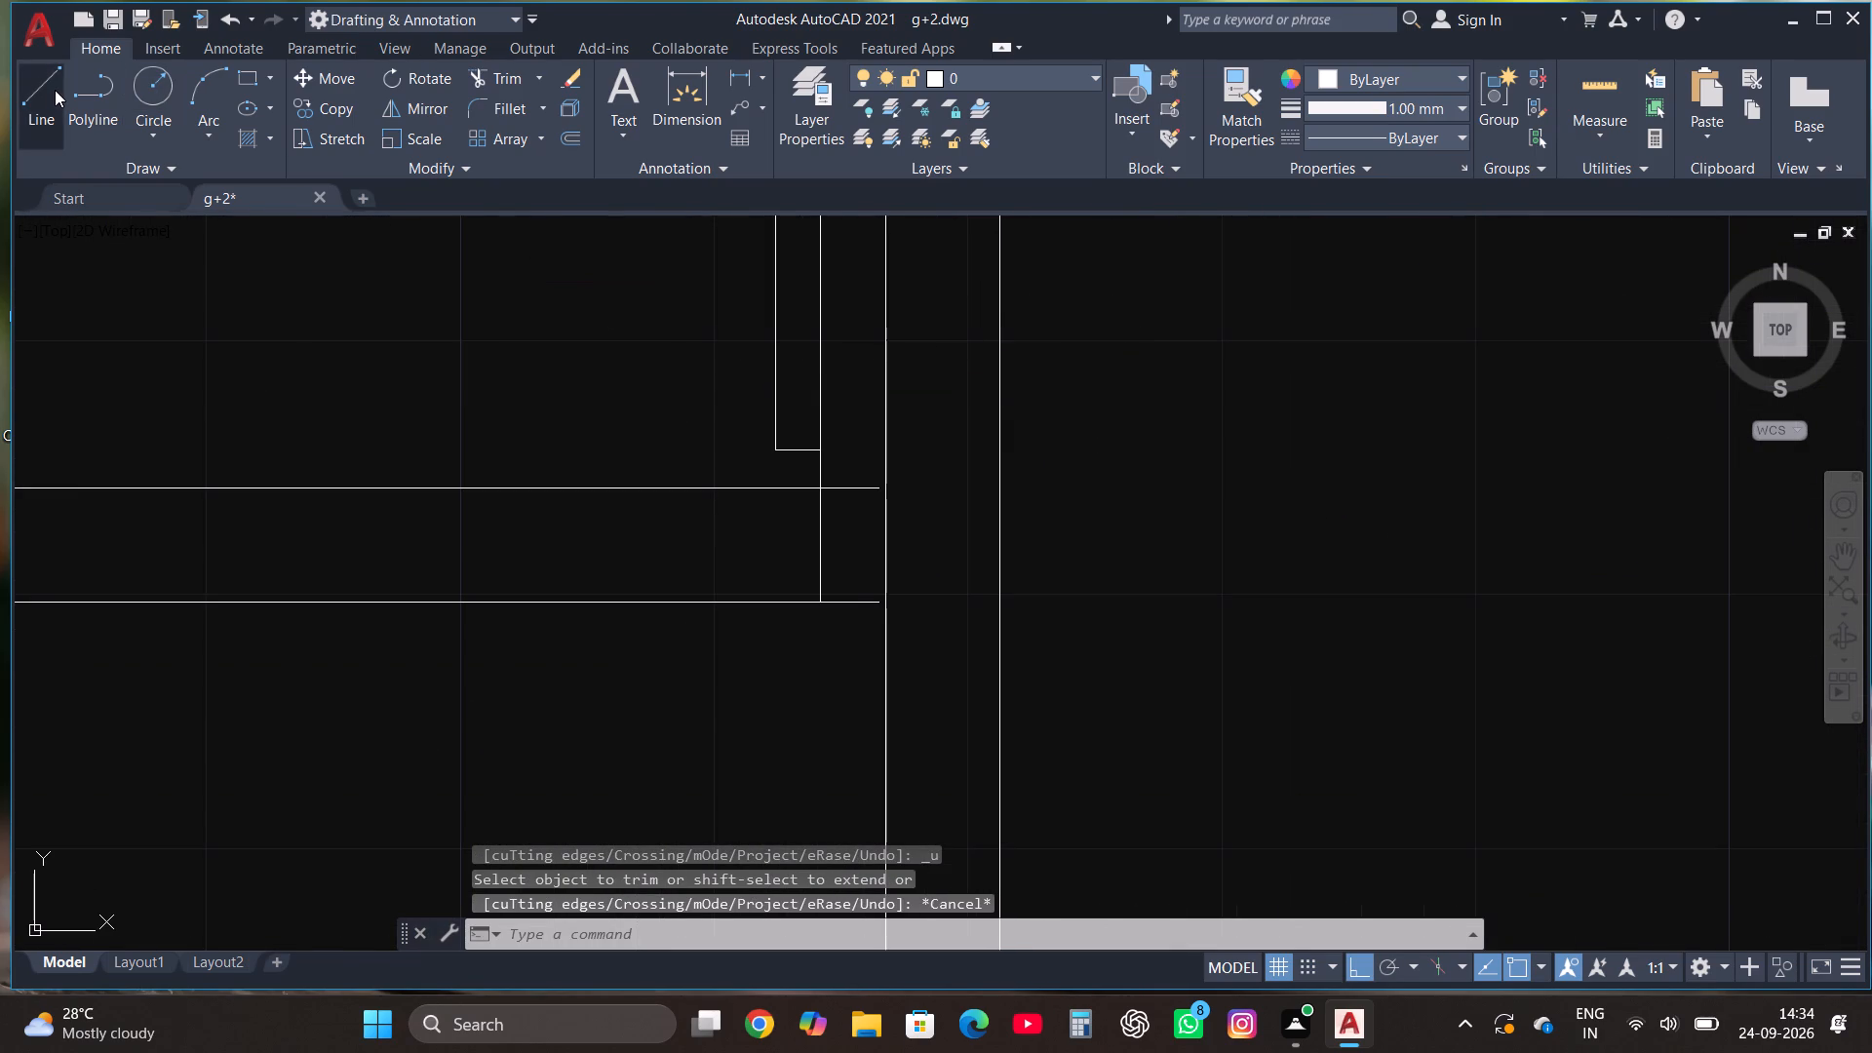
left_click(877, 493)
left_click(1110, 493)
key("Escape")
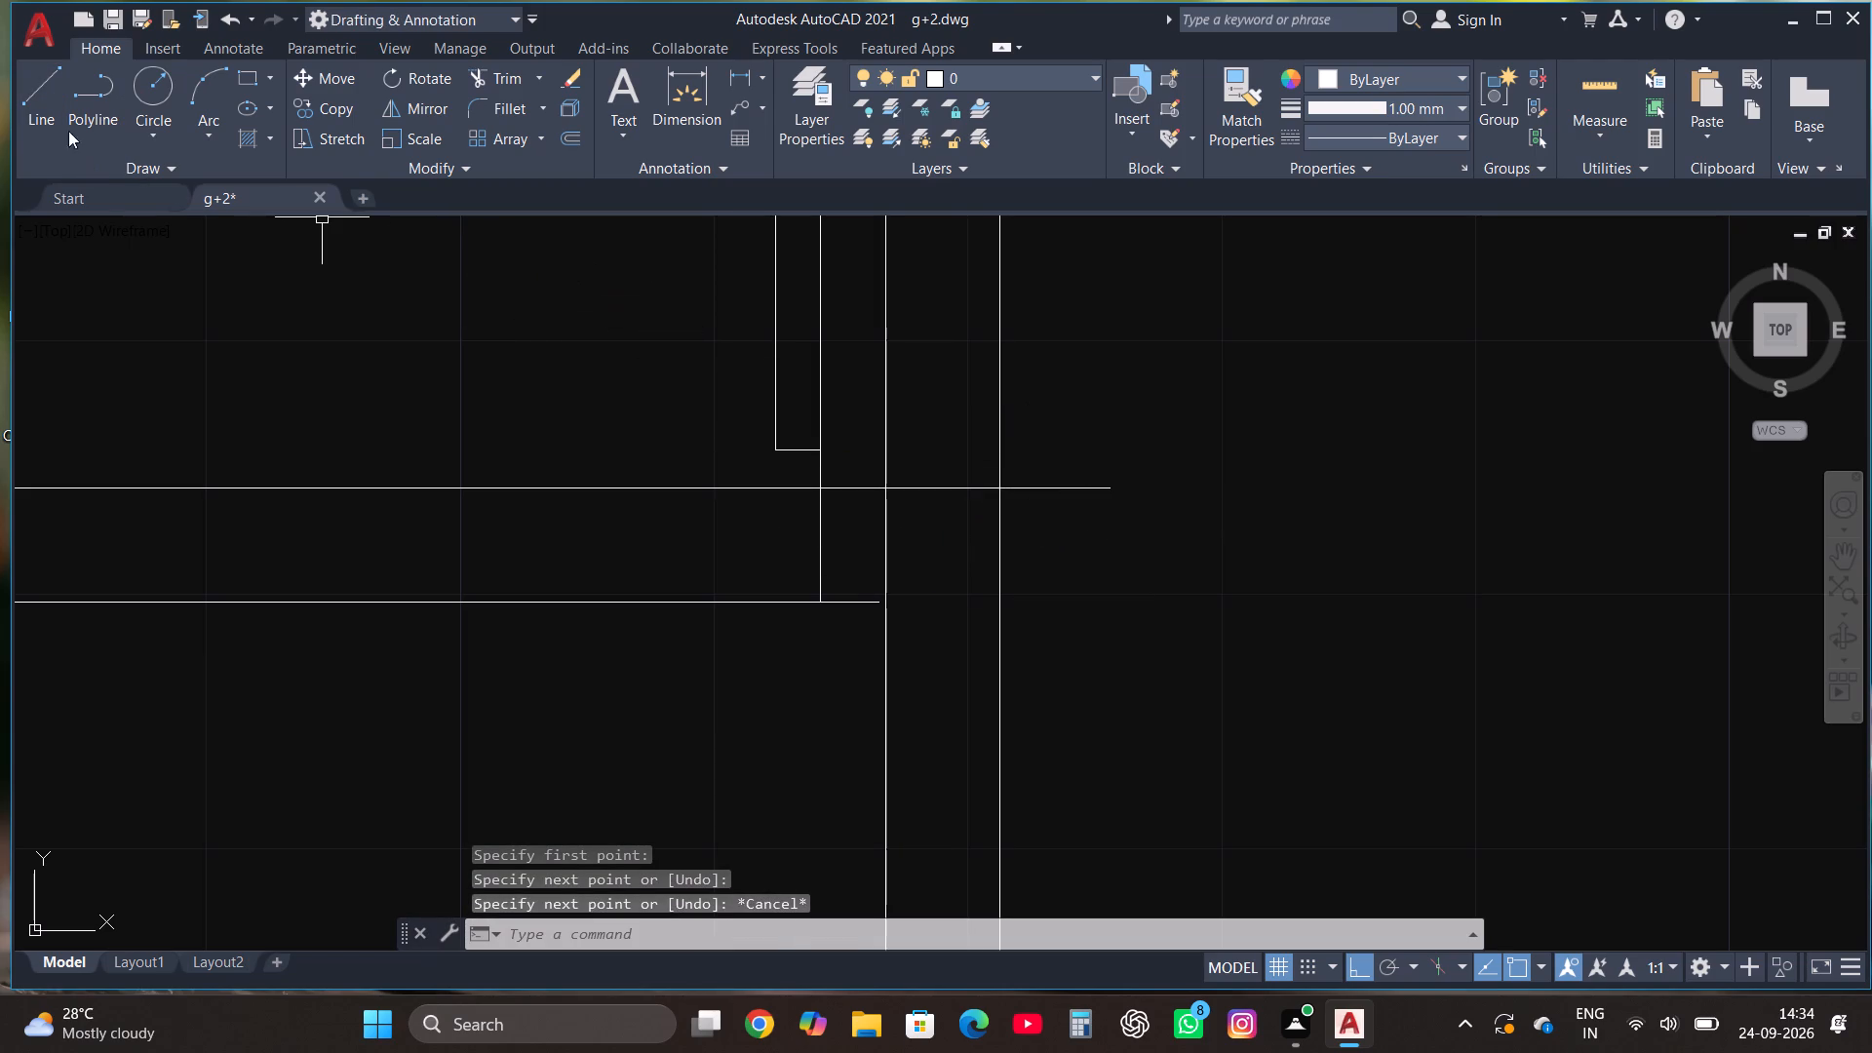
left_click(31, 89)
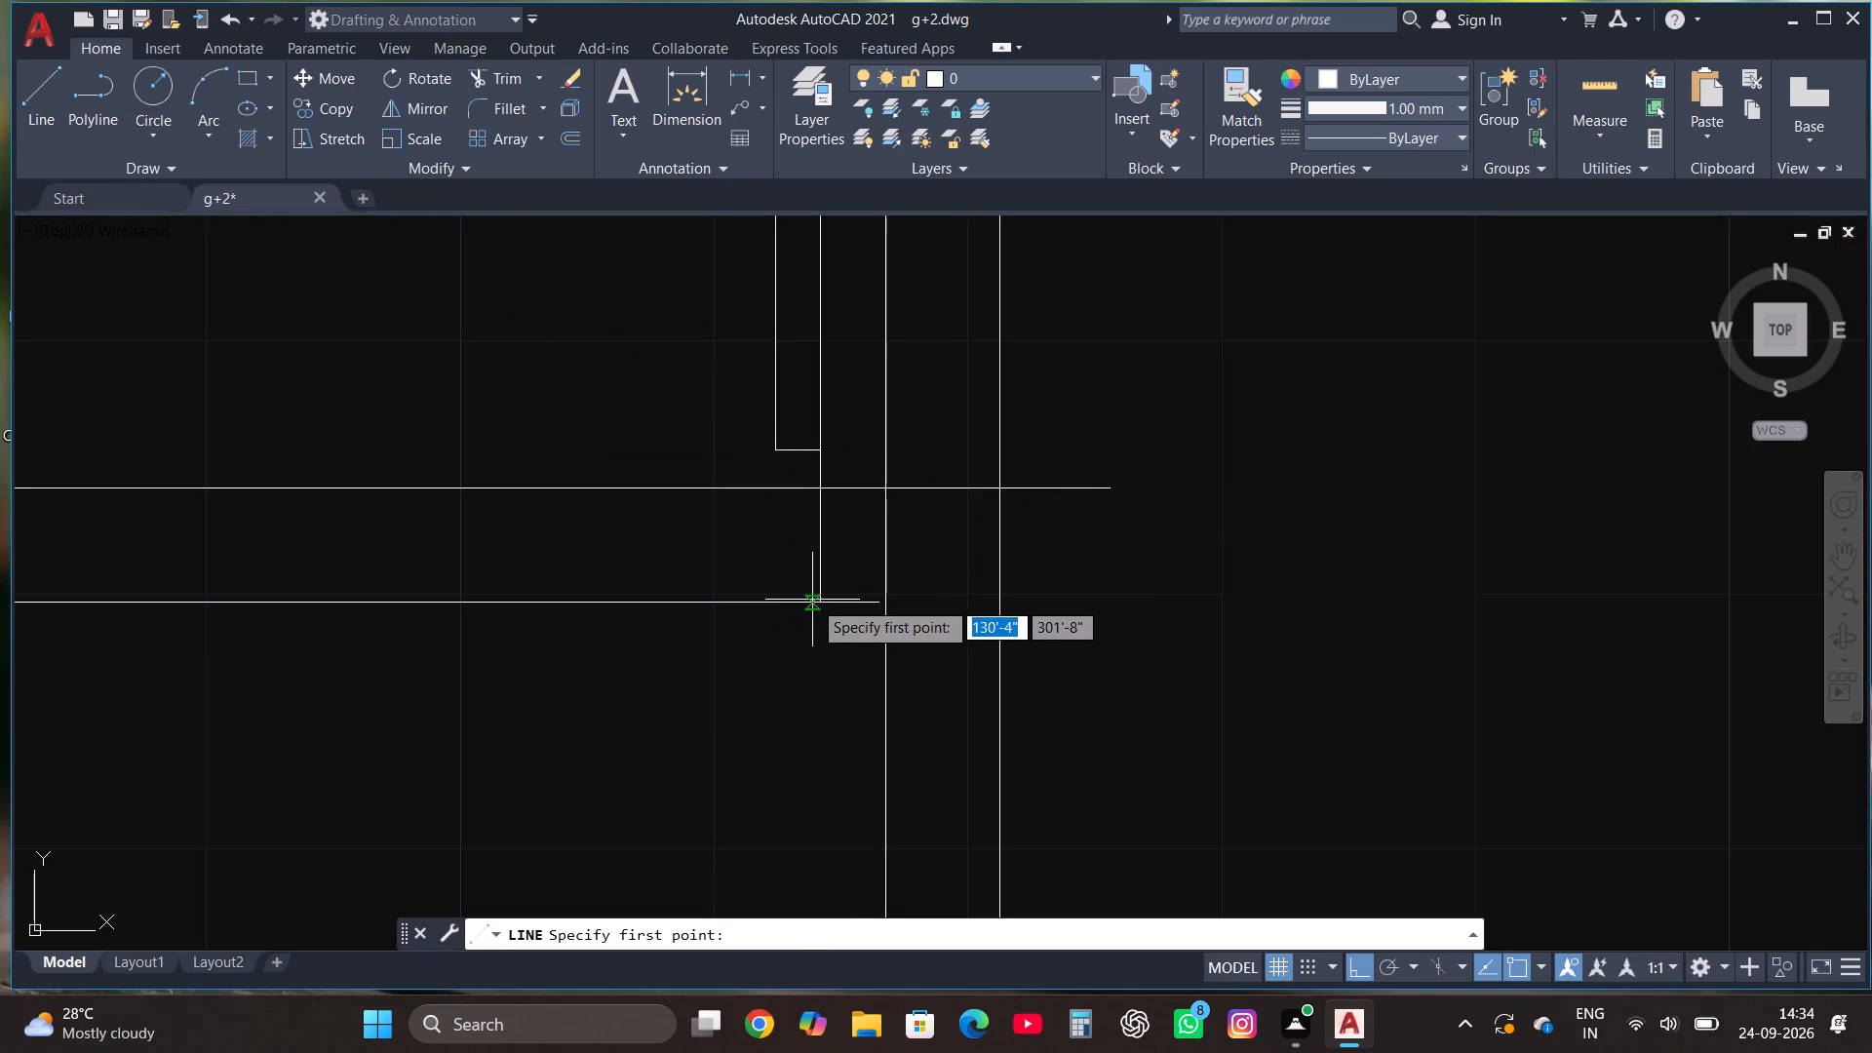
left_click(818, 601)
left_click(1074, 603)
key("Escape")
Trim the central wall's stub south of the northwest room's partition and the extension lines' ends east of the wall.
scroll(1000, 485, "down", 1)
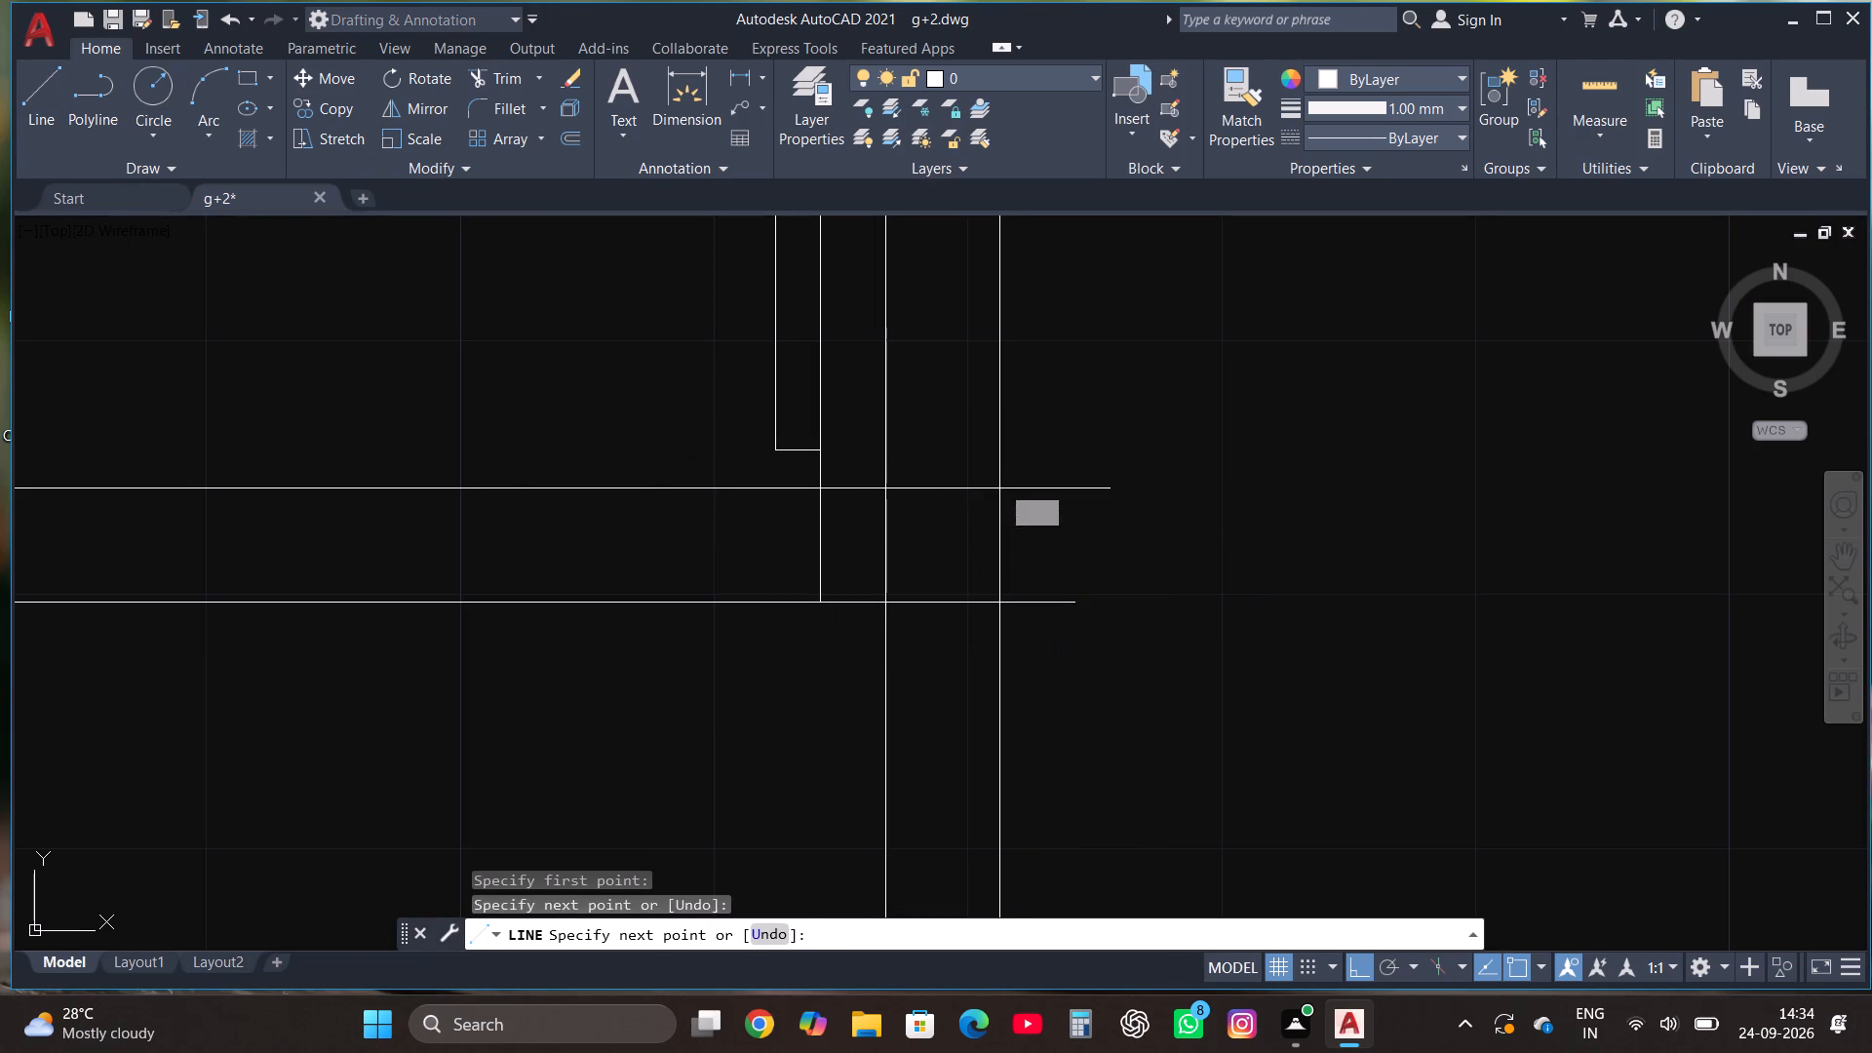
scroll(1000, 485, "down", 5)
scroll(1020, 587, "up", 1)
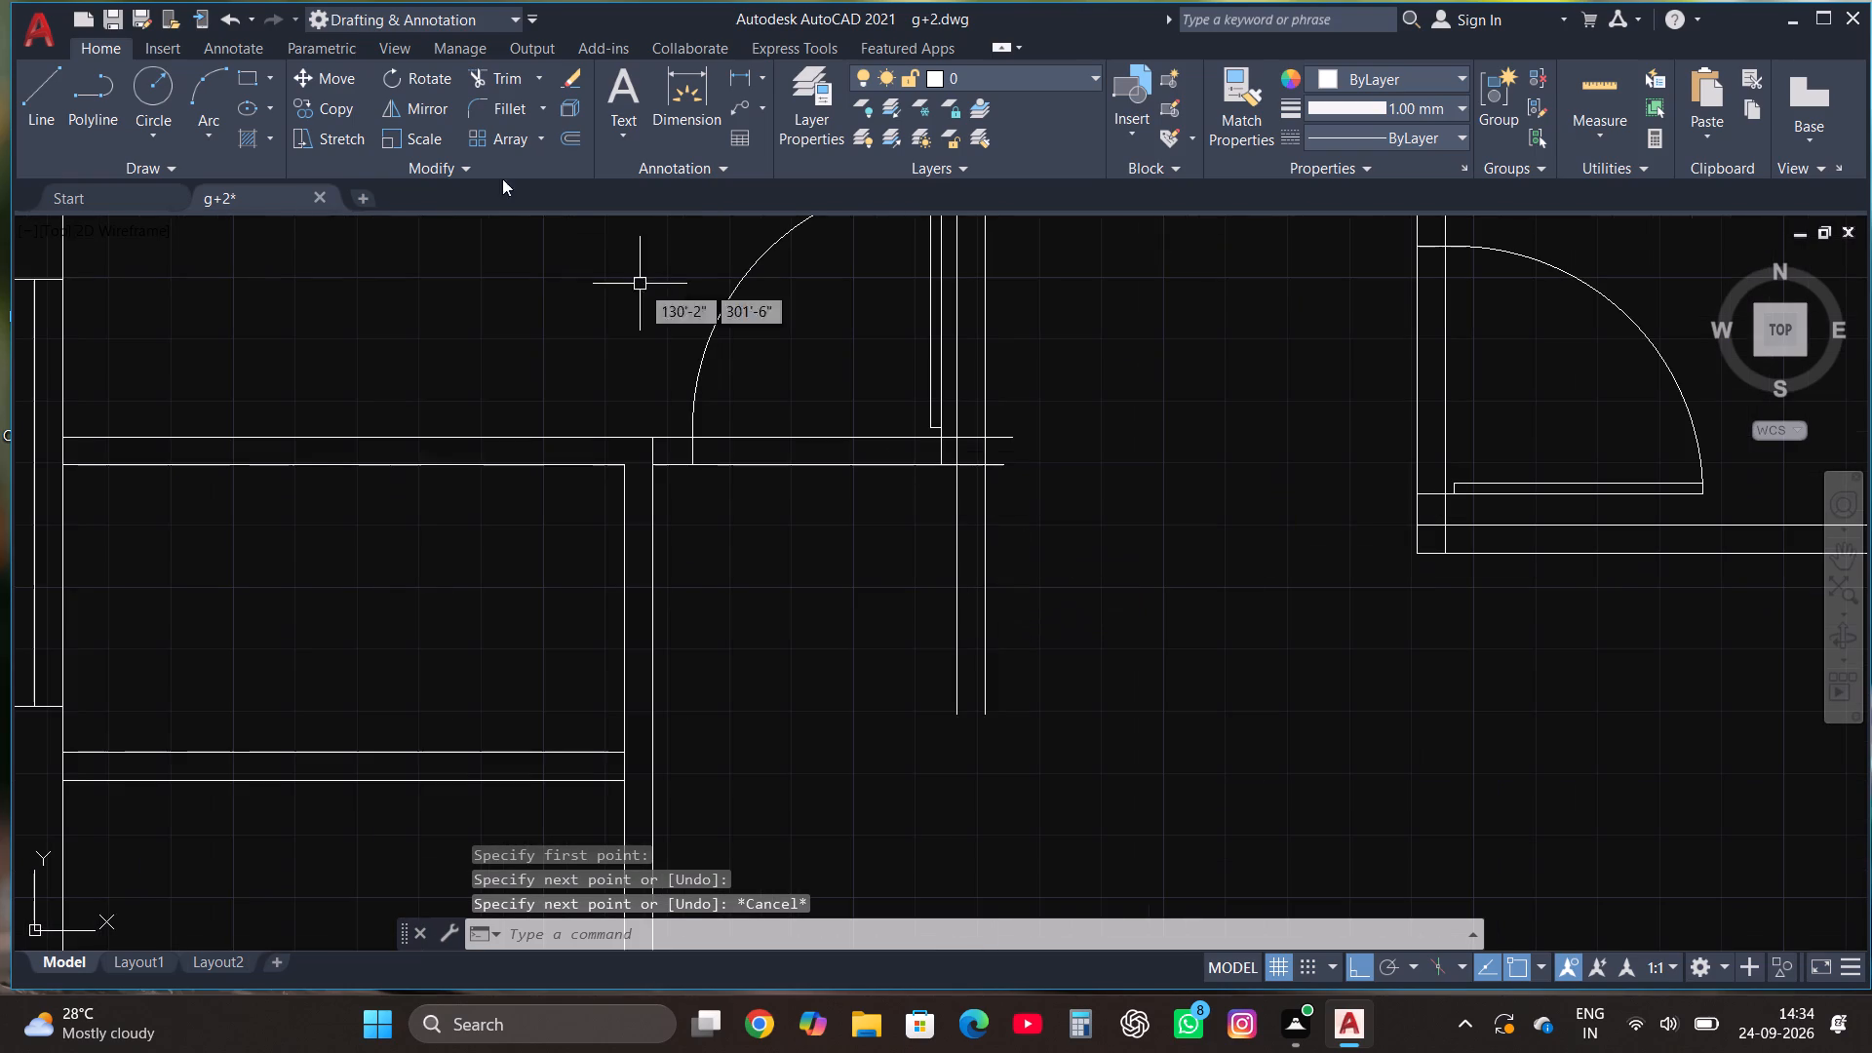
left_click(497, 84)
left_click(858, 571)
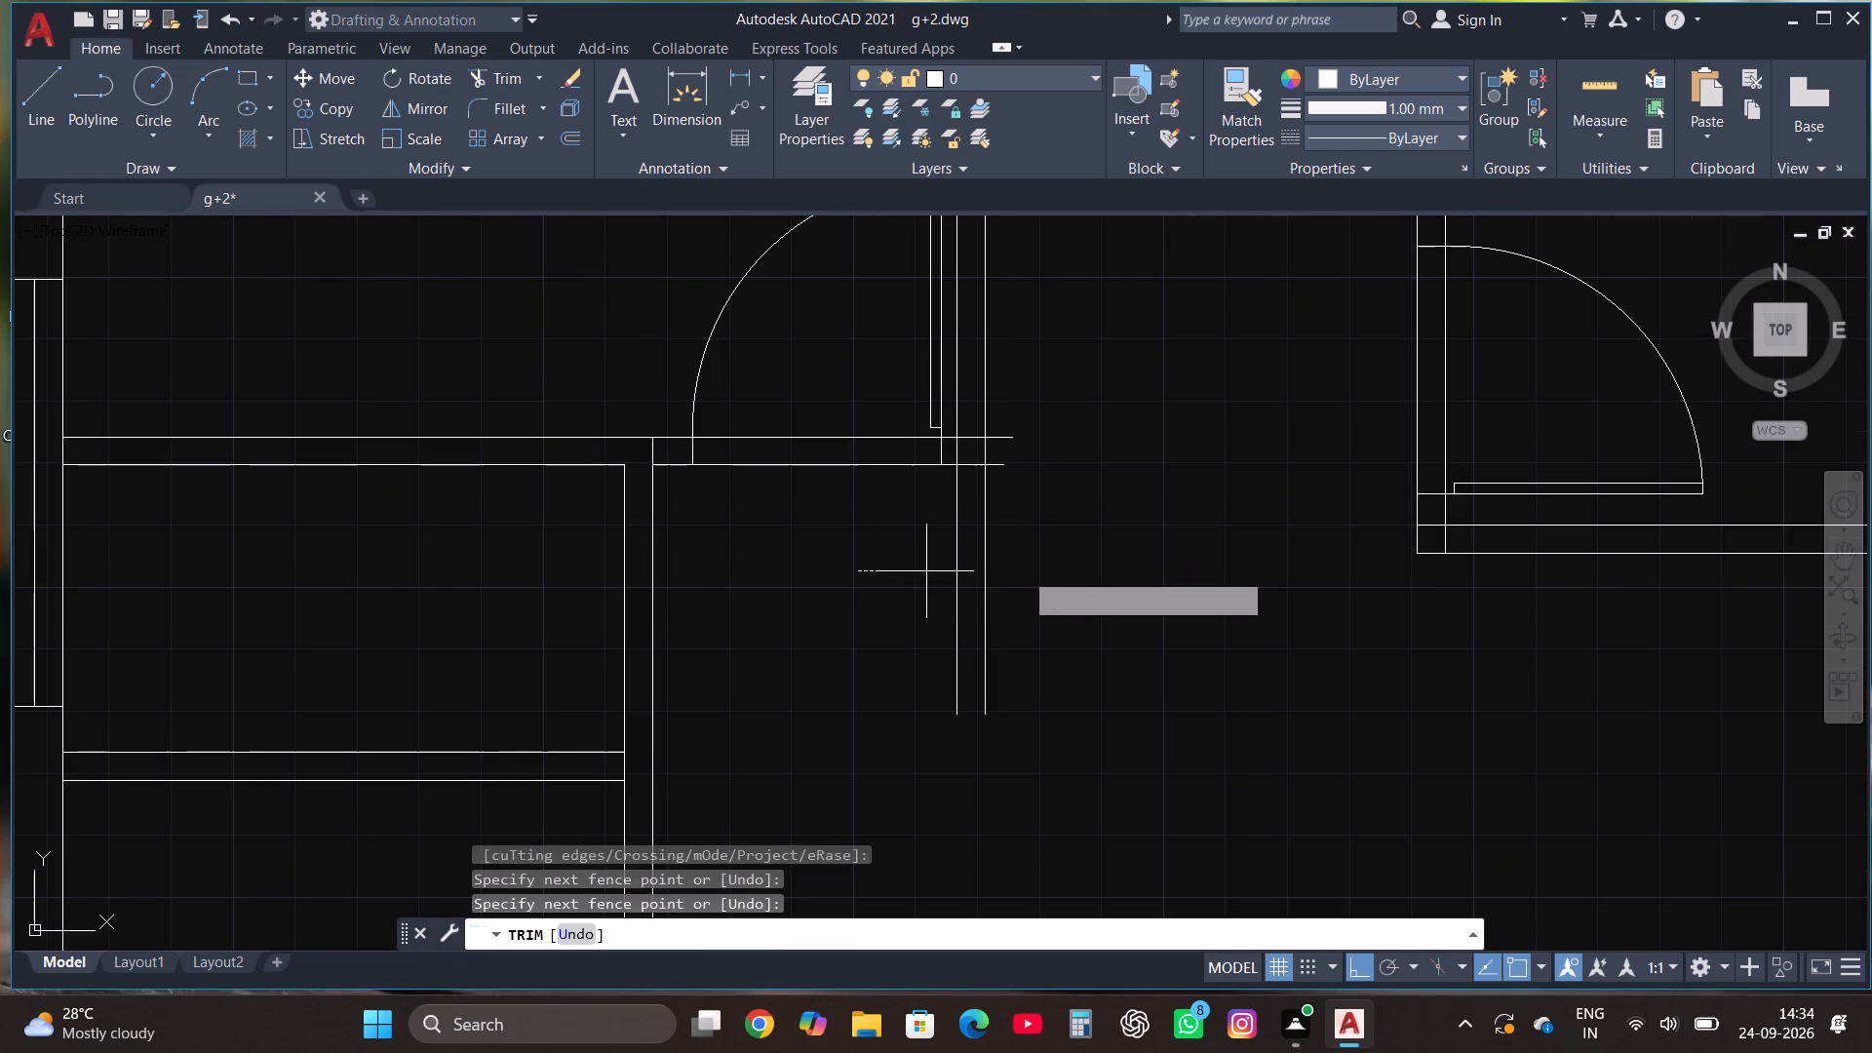
left_click(1057, 571)
left_click(1010, 435)
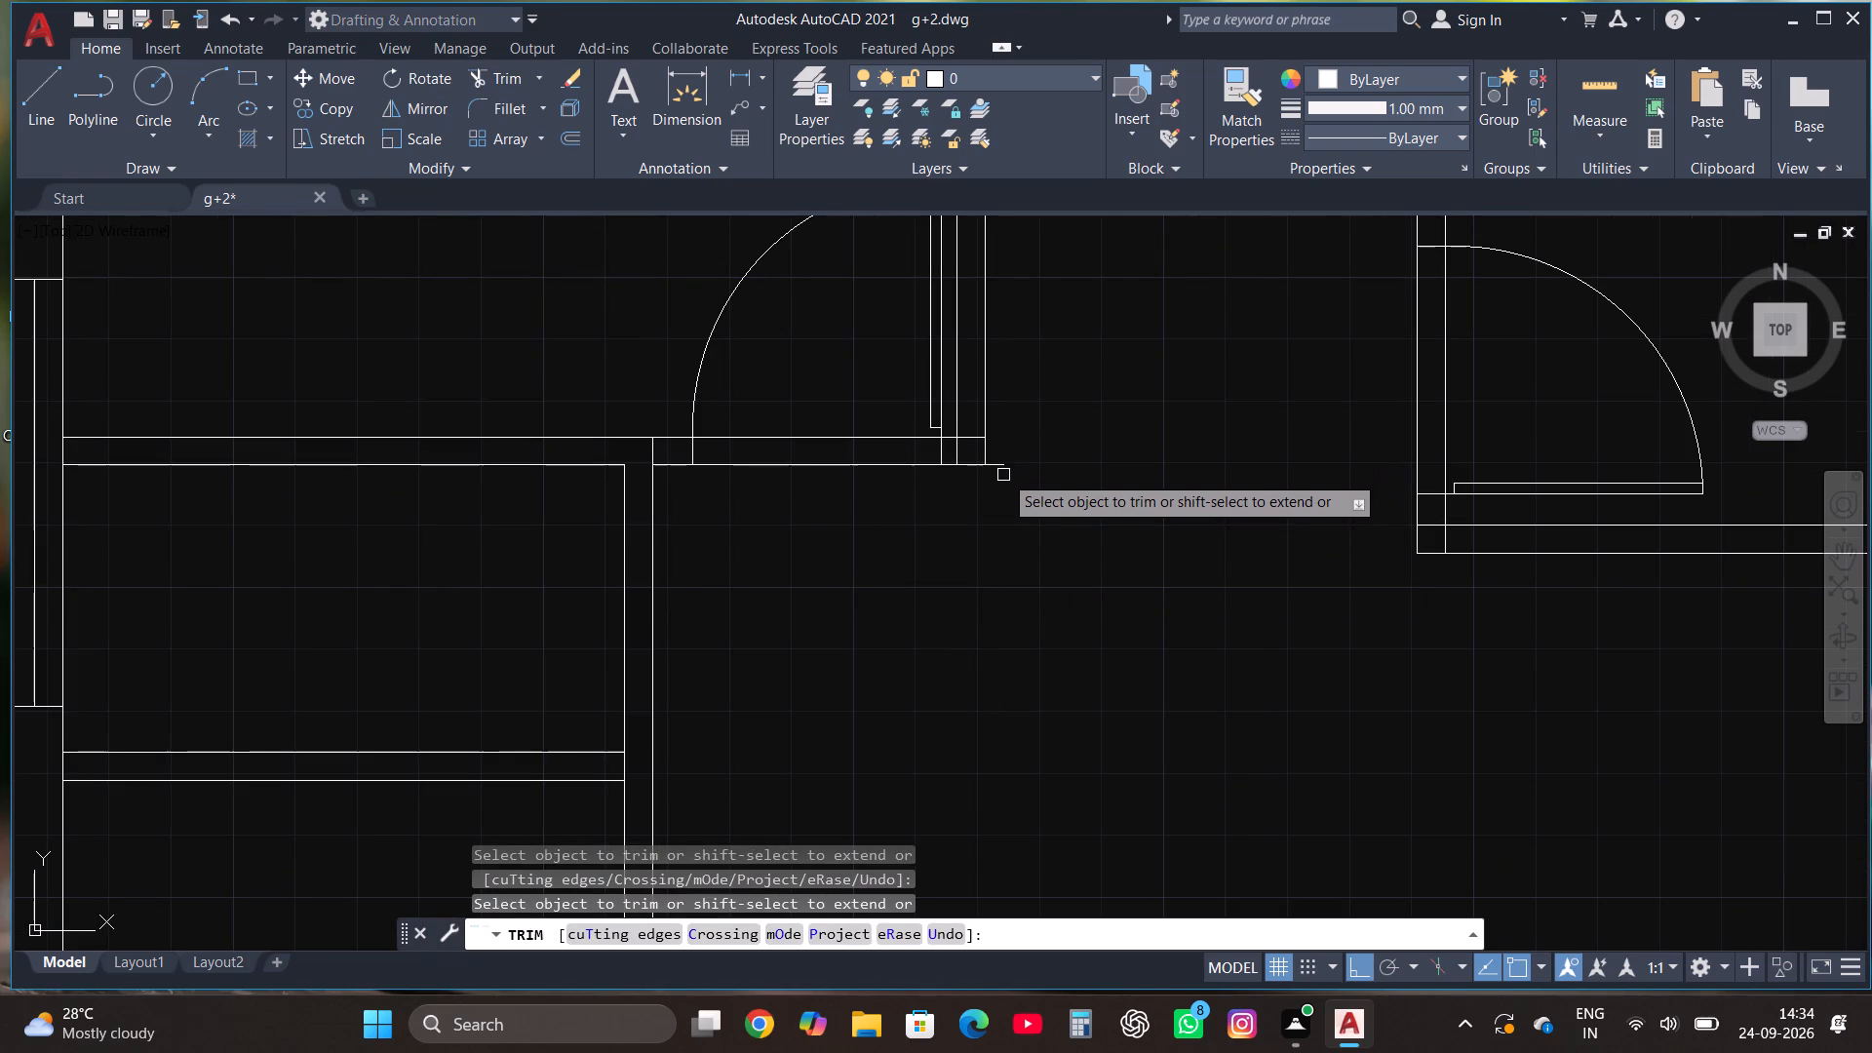
left_click(1001, 459)
left_click(1000, 459)
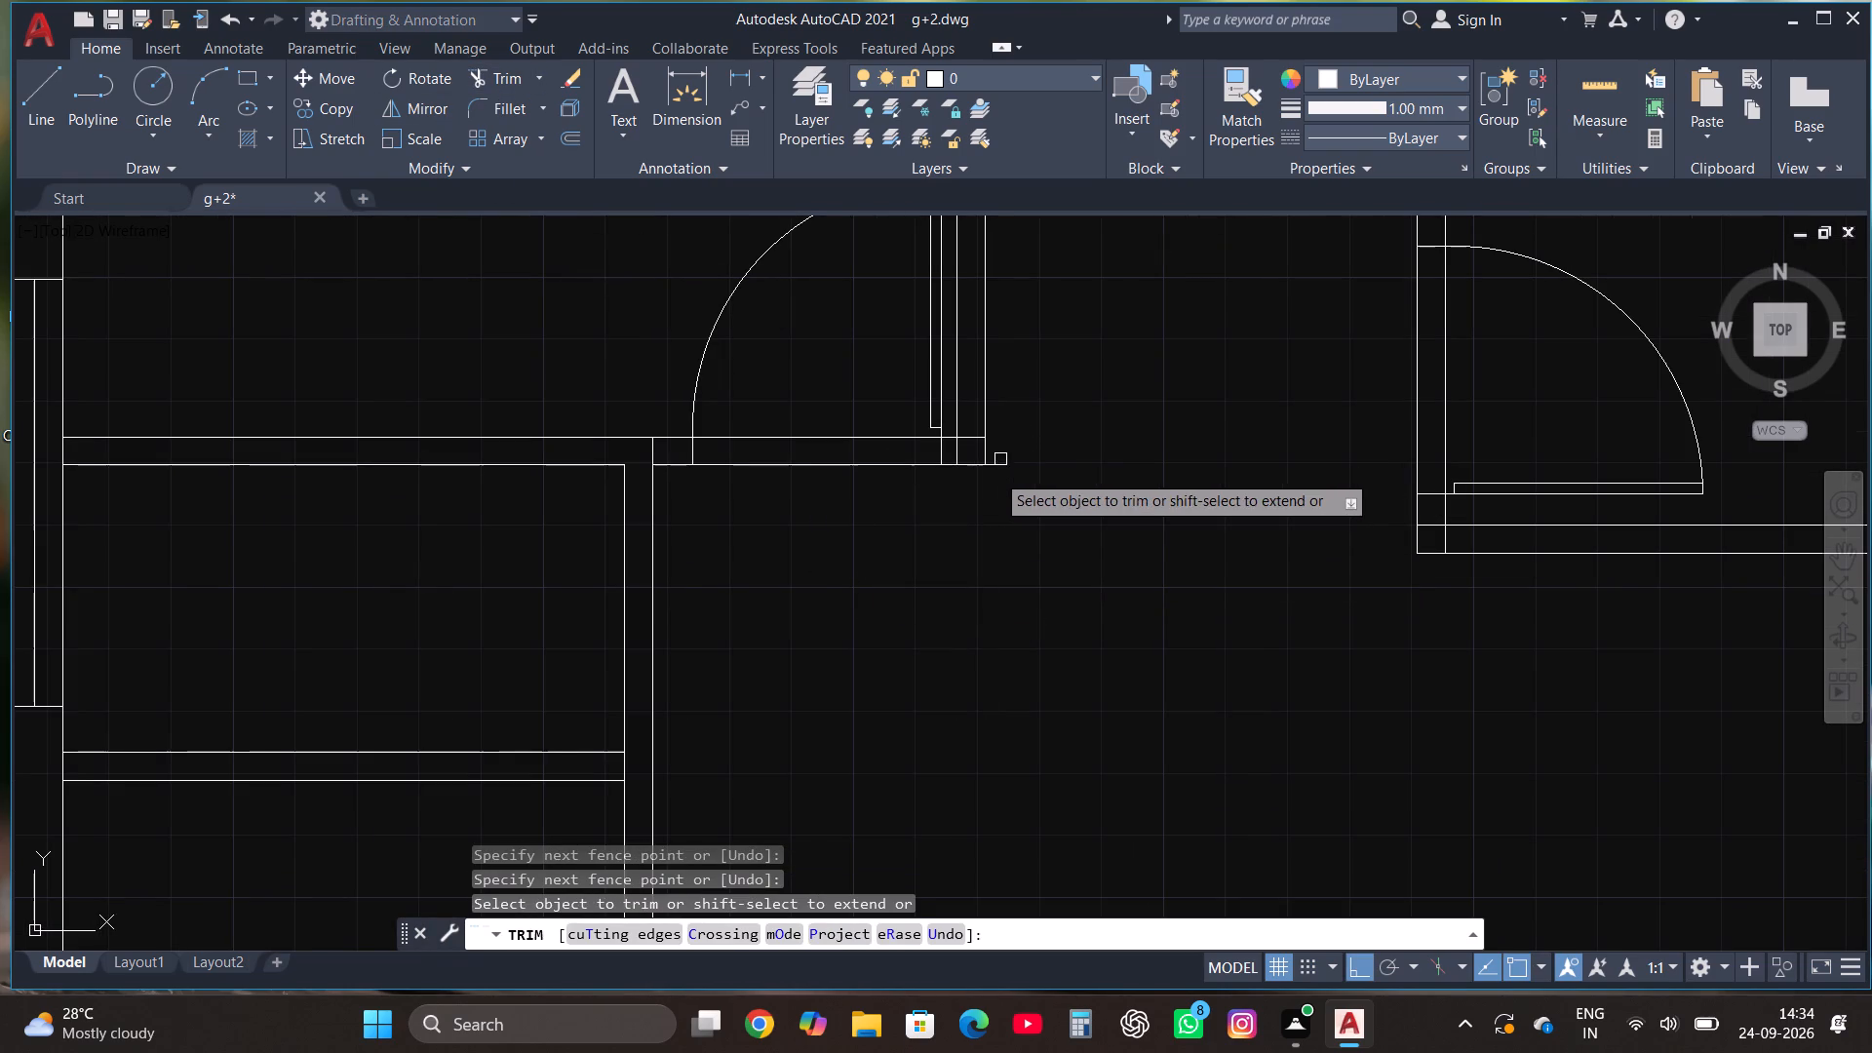
left_click(1001, 464)
Trim the overlapping lines inside the northwest room's southeast corner so the partition and central wall join cleanly.
scroll(1002, 457, "up", 1)
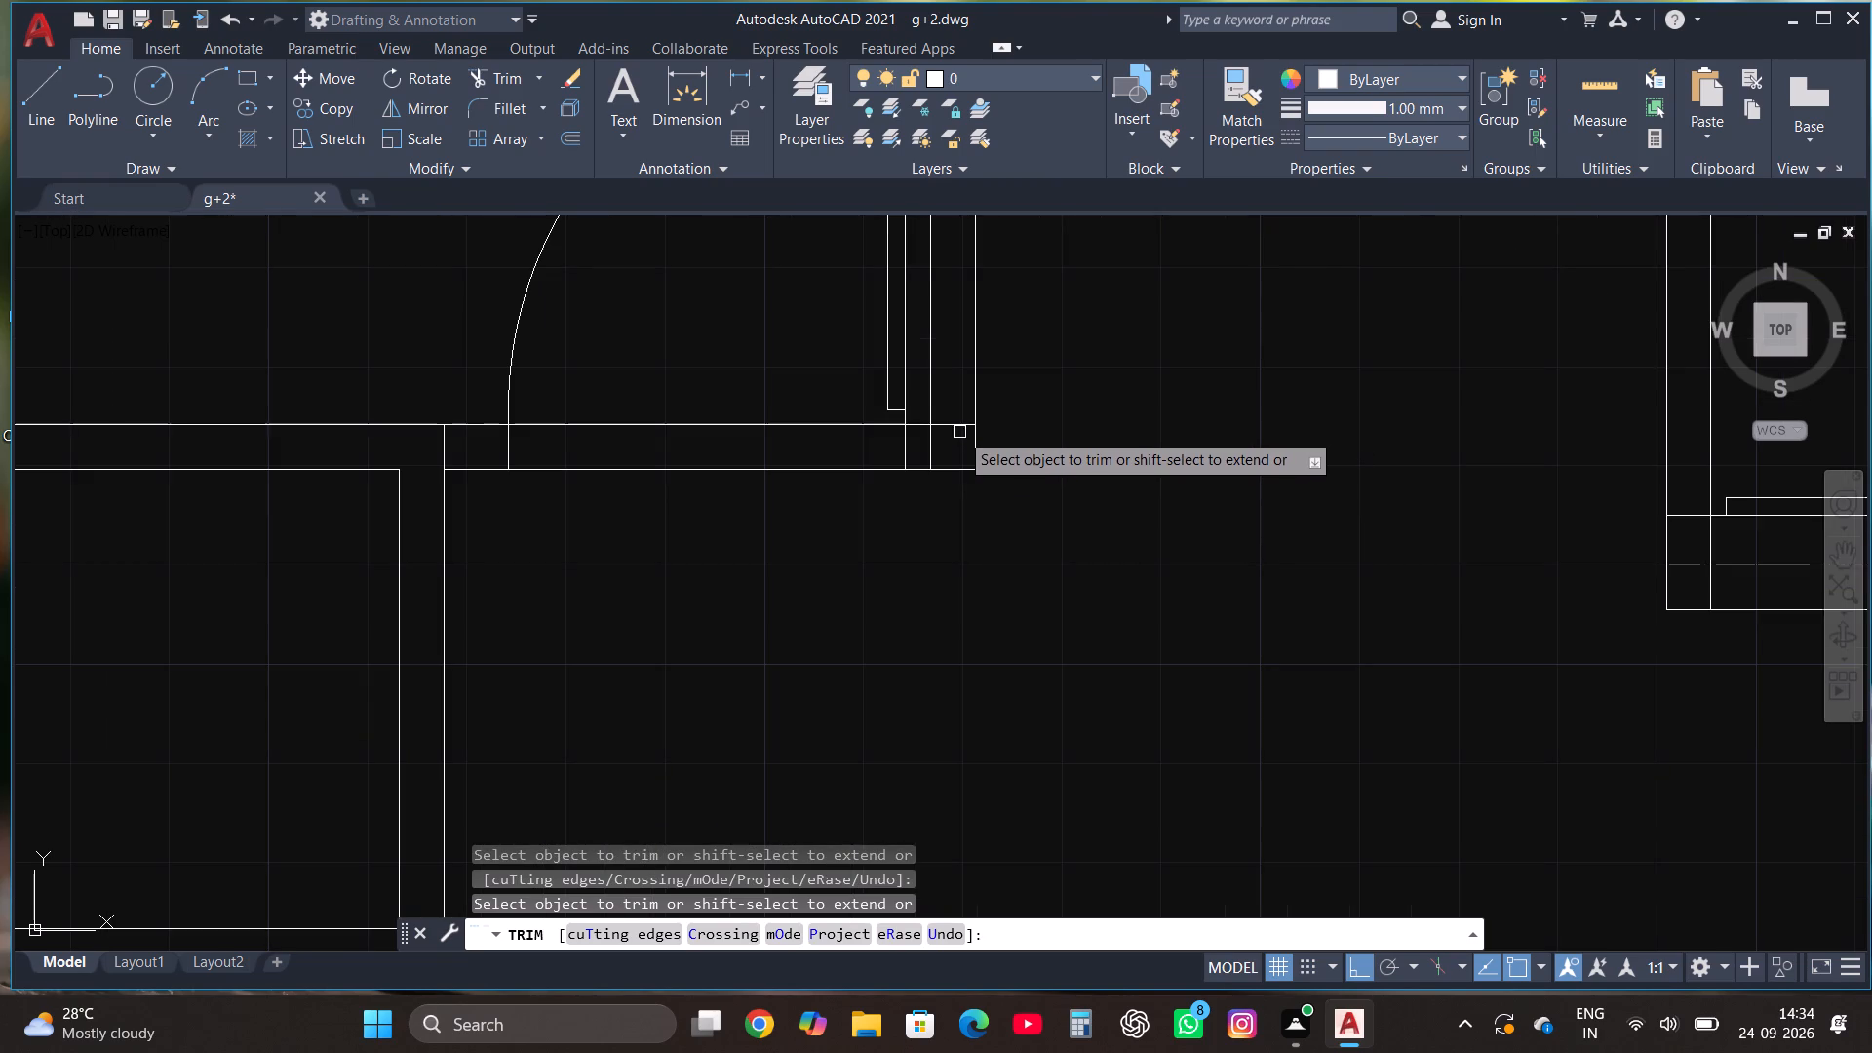
left_click(959, 431)
left_click(953, 400)
left_click(924, 448)
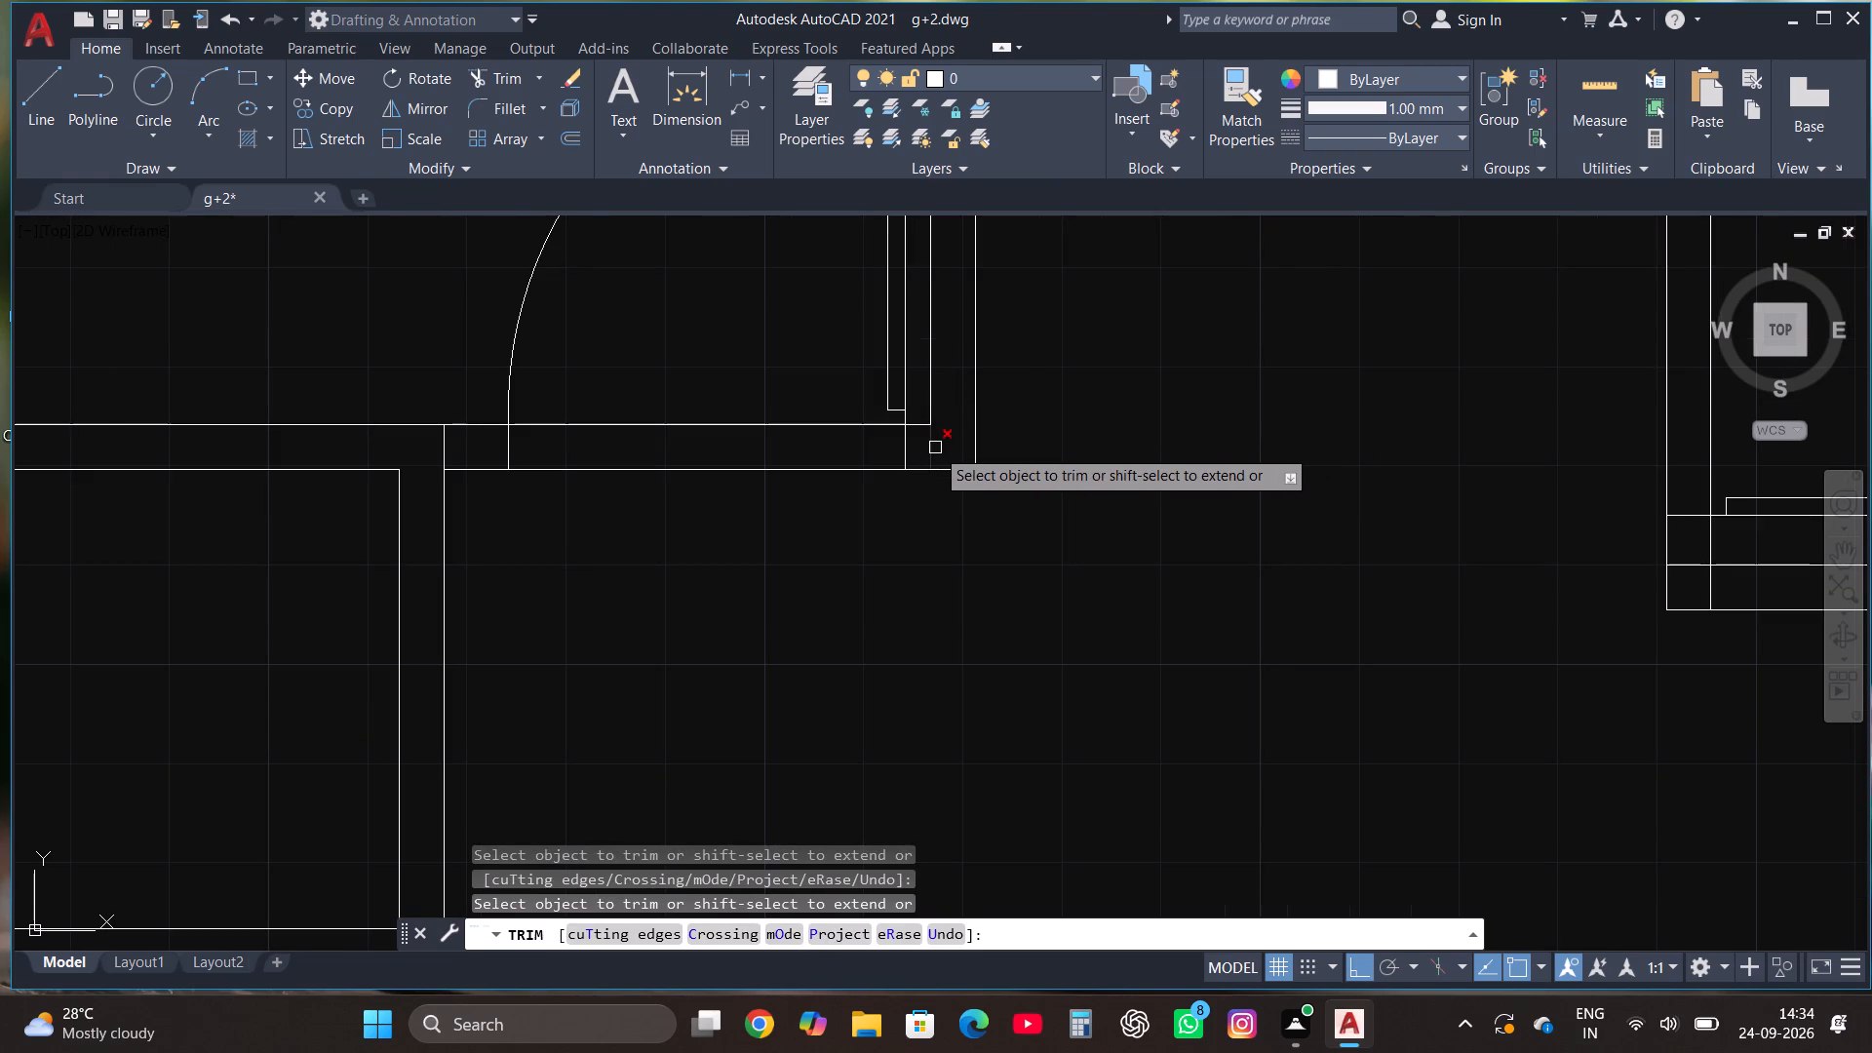
left_click(935, 448)
scroll(933, 549, "down", 2)
key("Escape")
With Ortho off, move the westernmost spare door onto the small room's north partition, just west of the dividing partition.
scroll(950, 571, "down", 2)
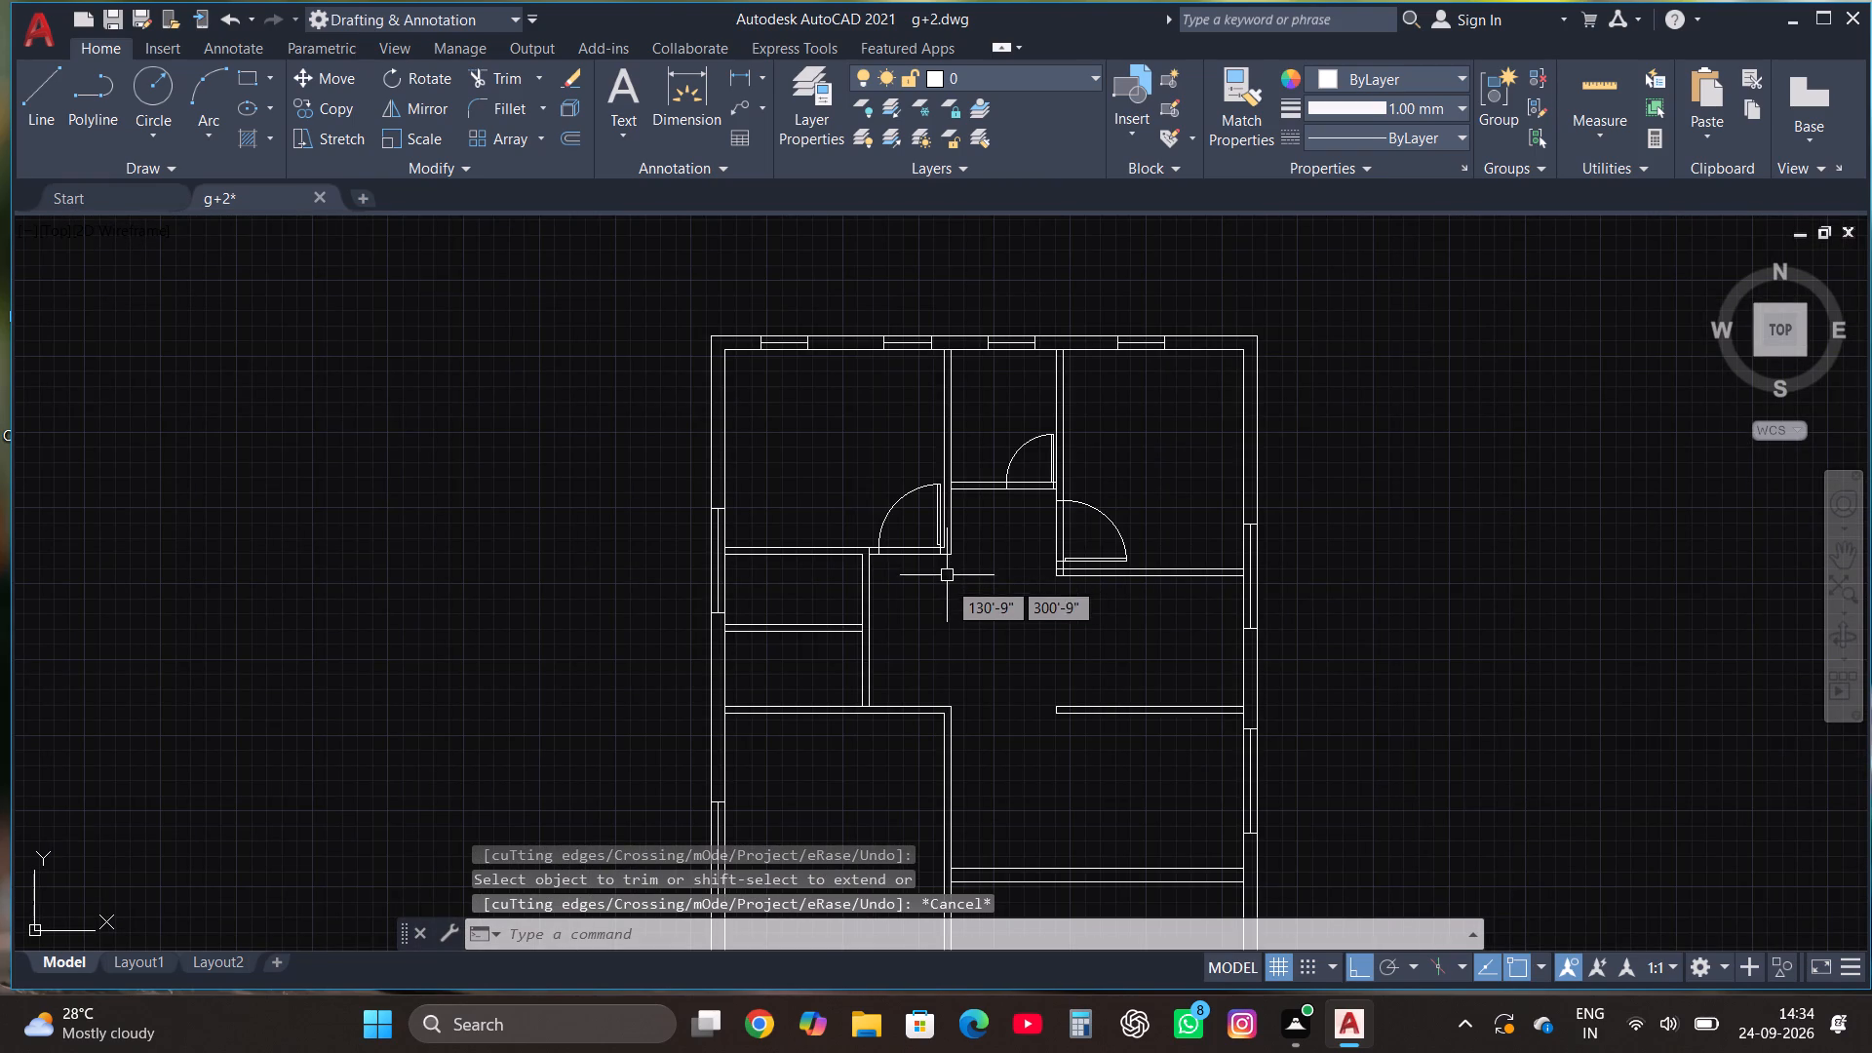
scroll(957, 654, "up", 1)
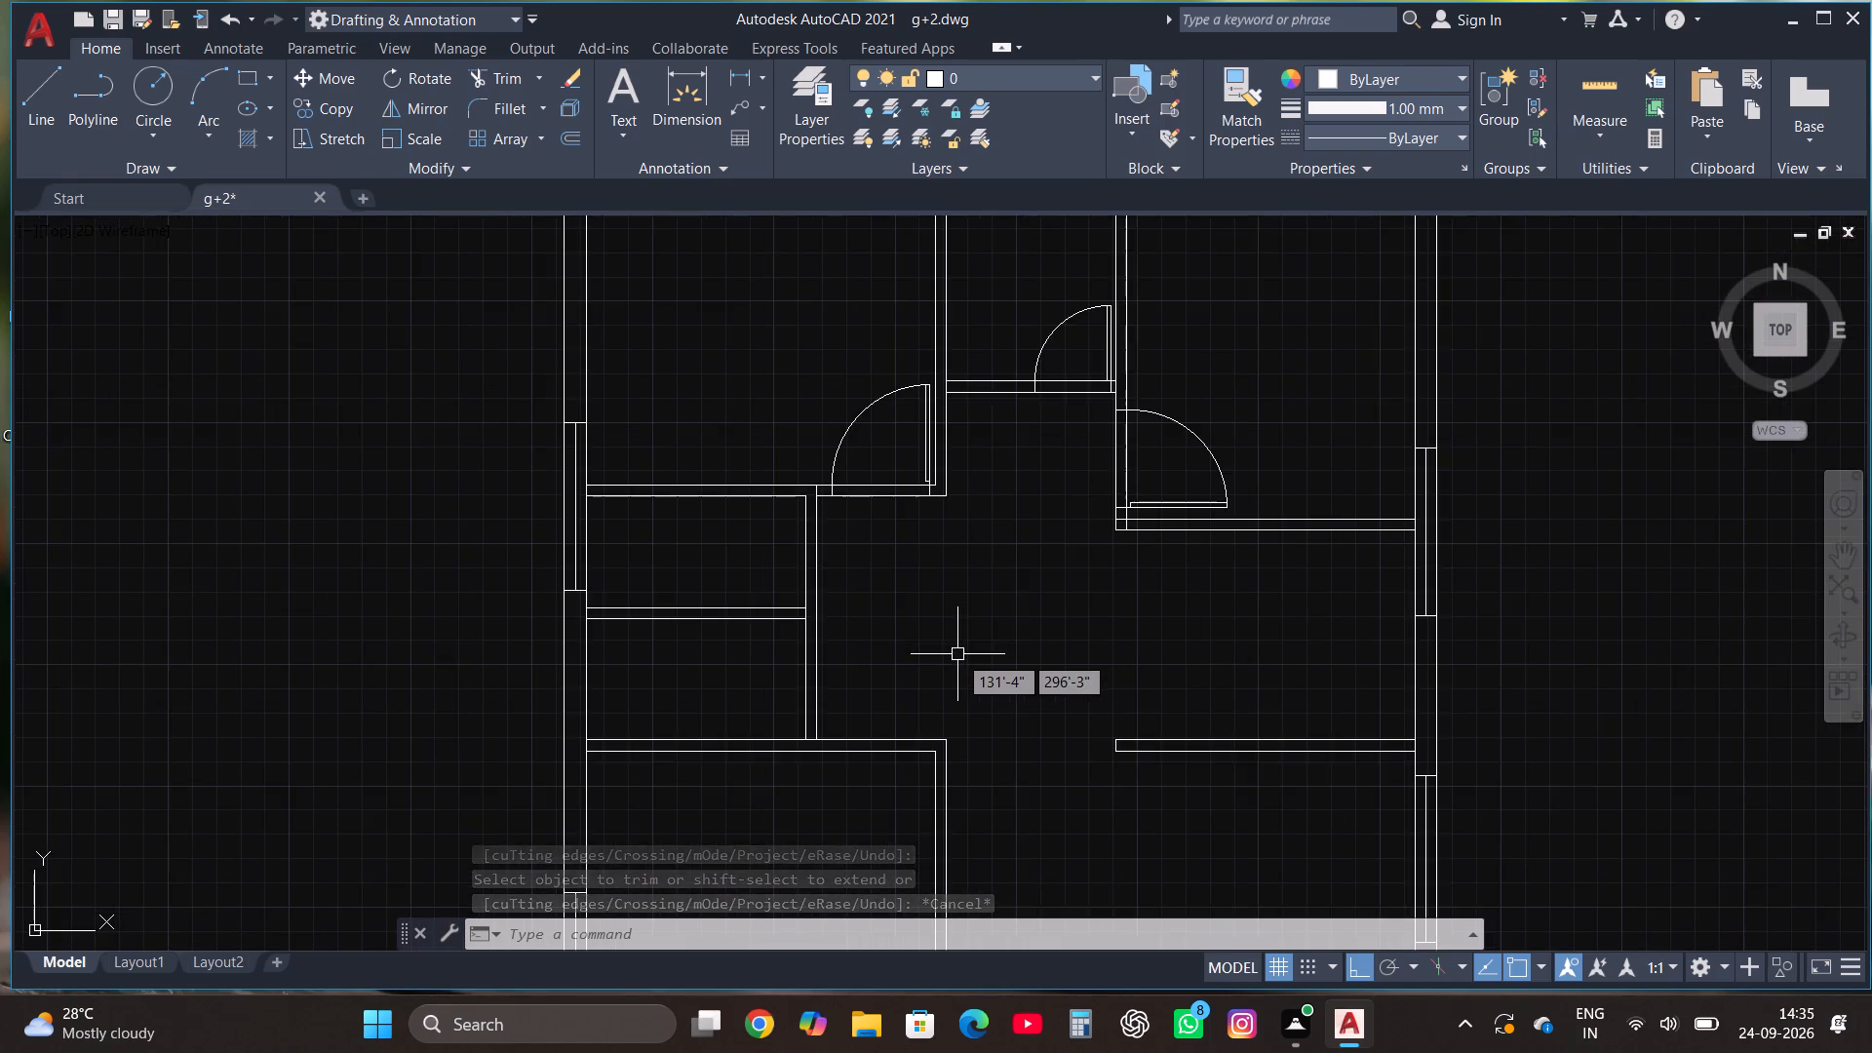
scroll(957, 654, "down", 4)
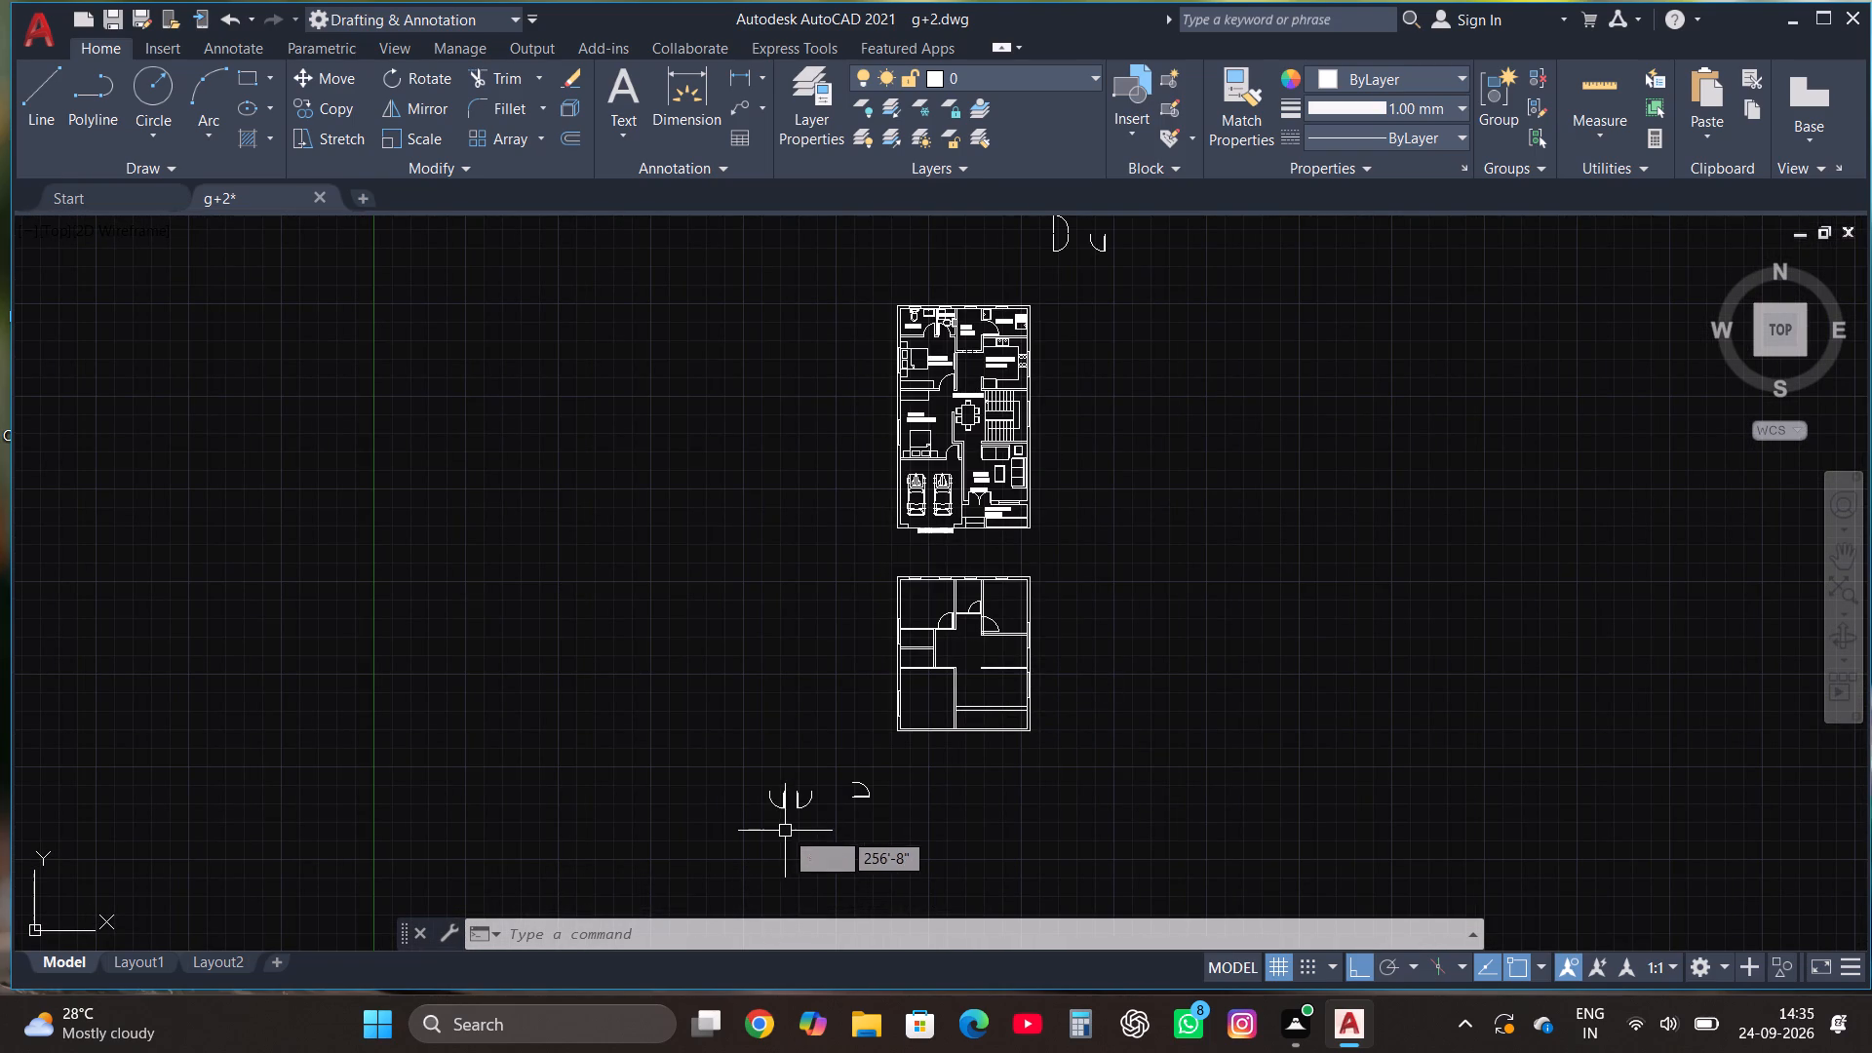
scroll(787, 808, "up", 1)
left_click(780, 791)
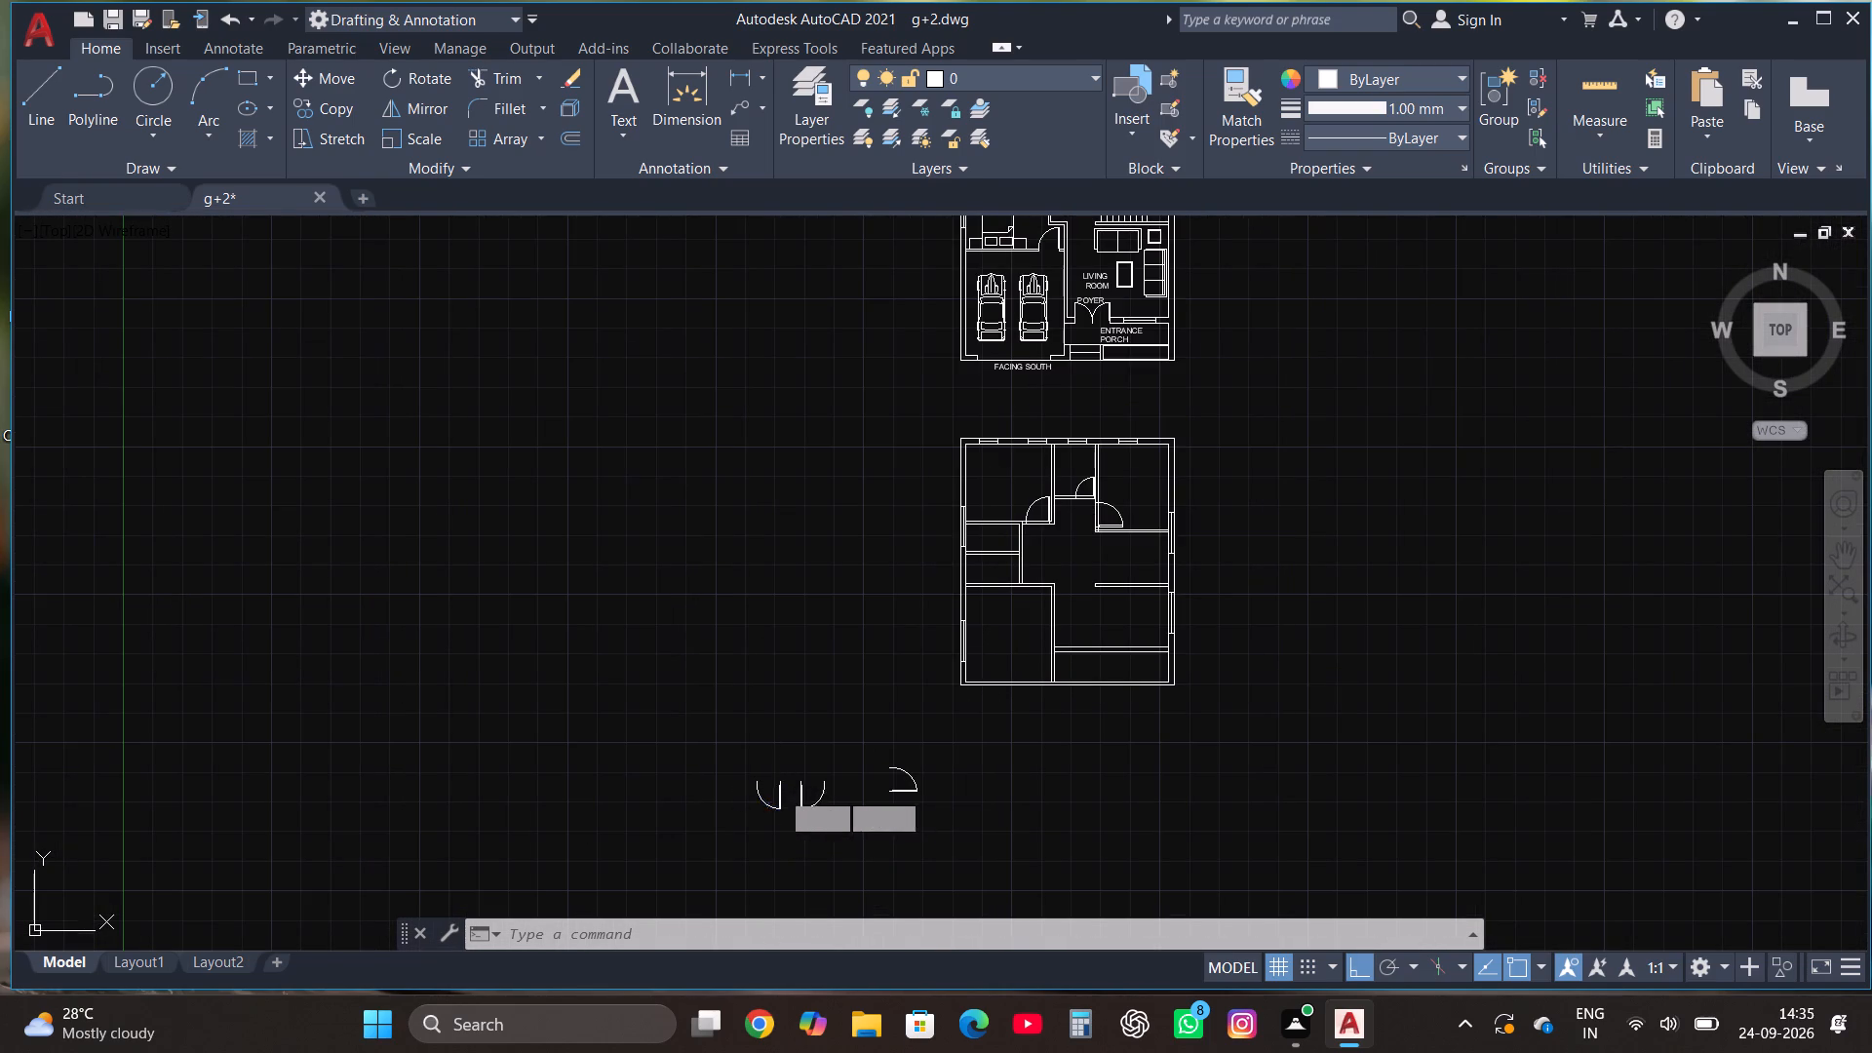
left_click(354, 85)
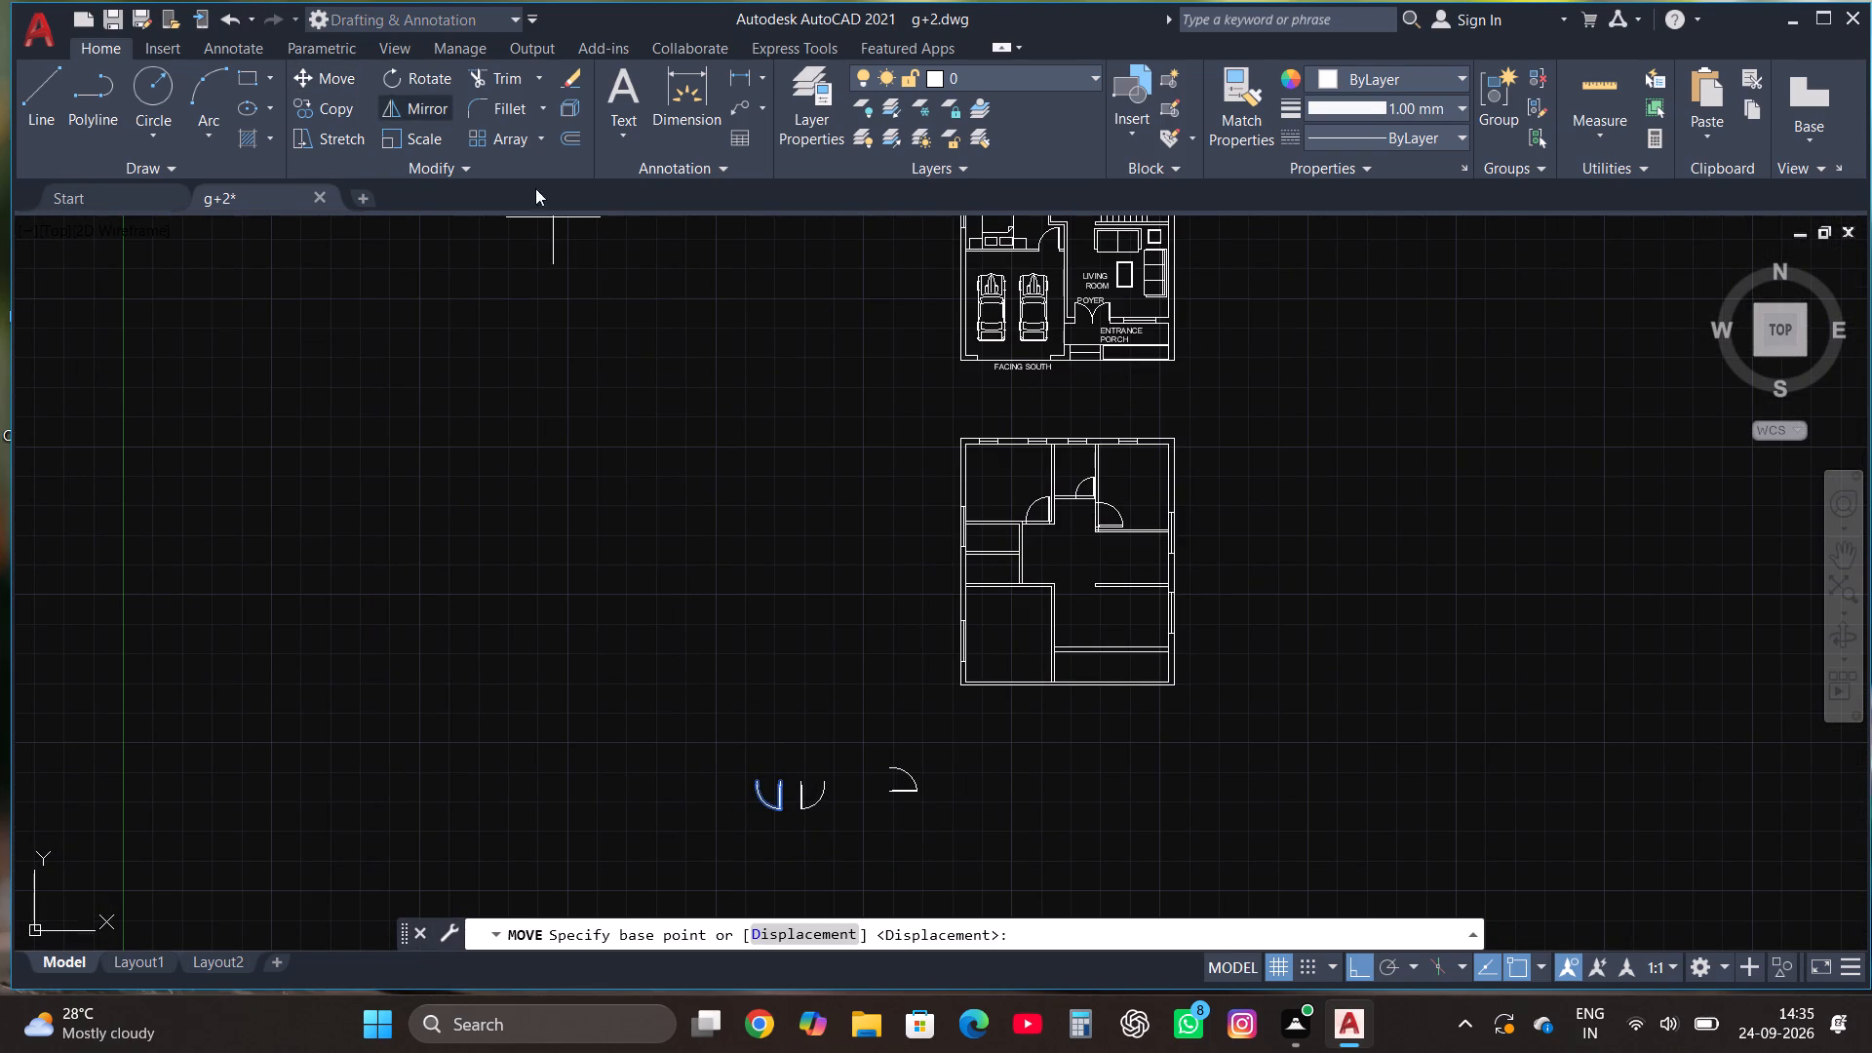
scroll(759, 812, "up", 3)
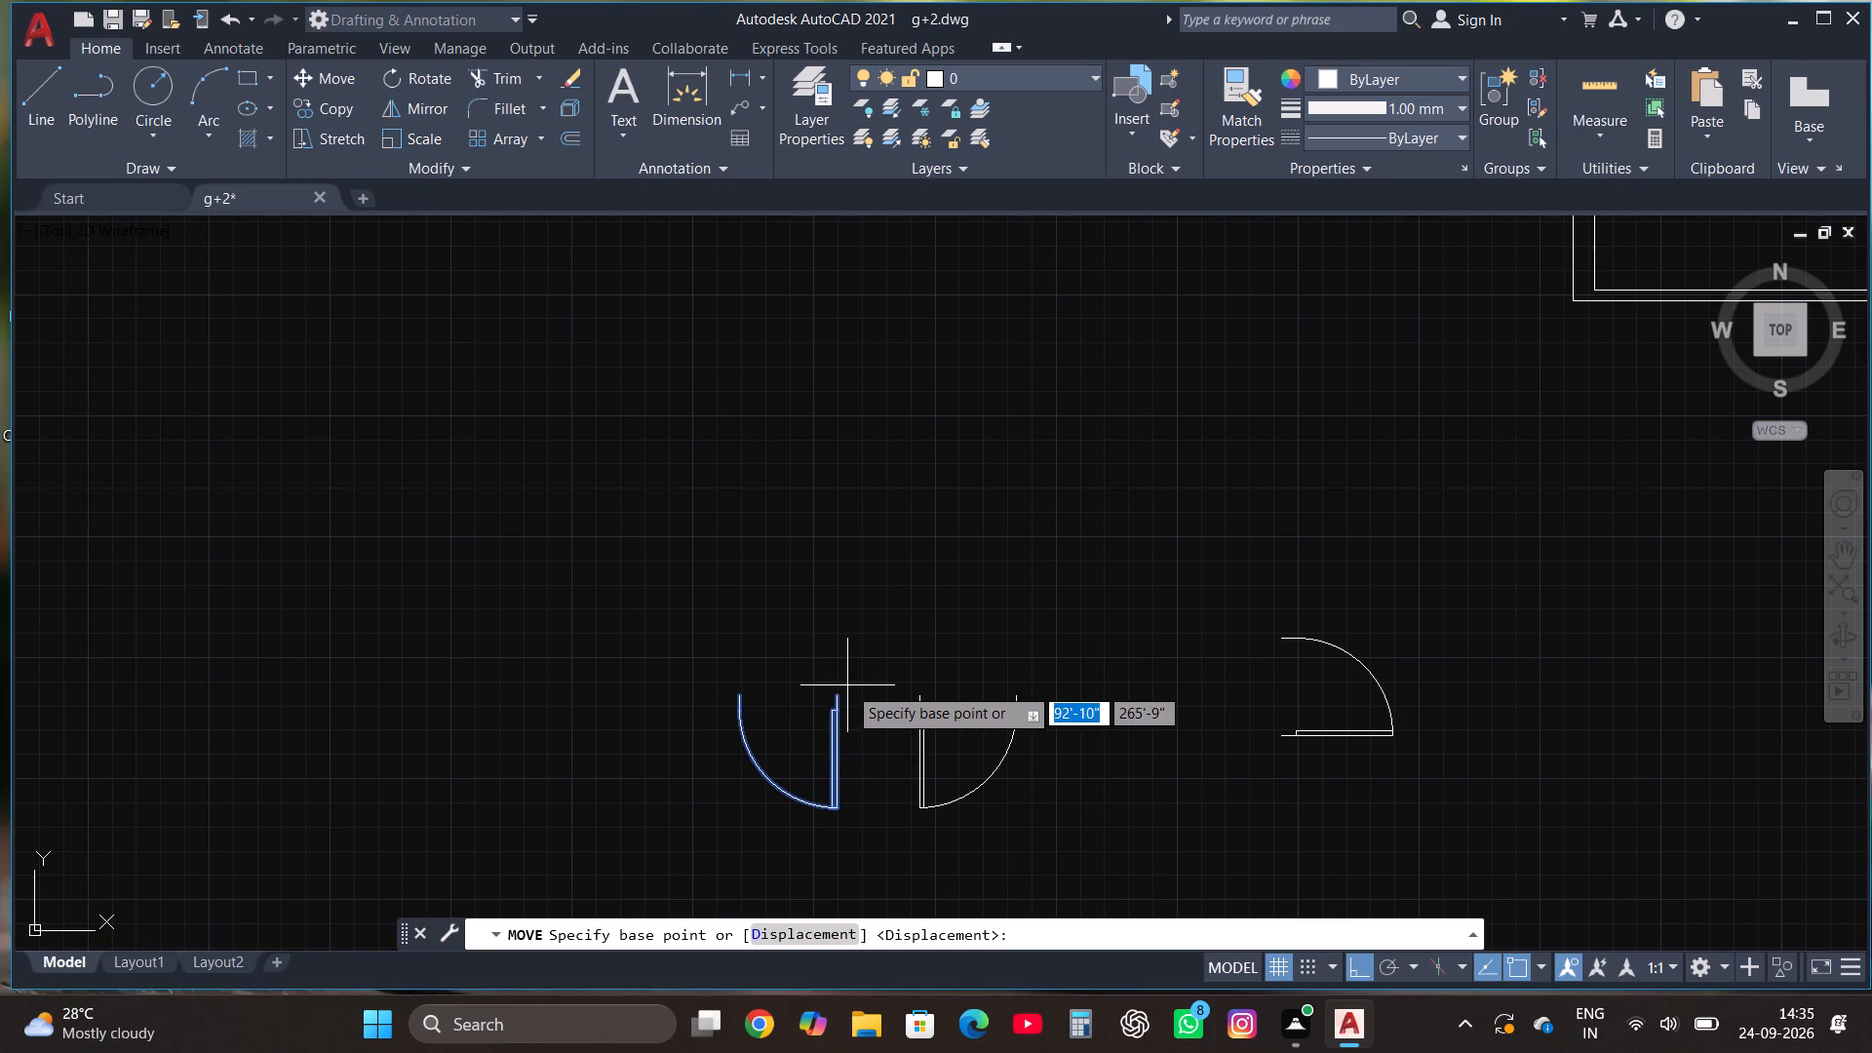
left_click(836, 694)
scroll(757, 689, "down", 5)
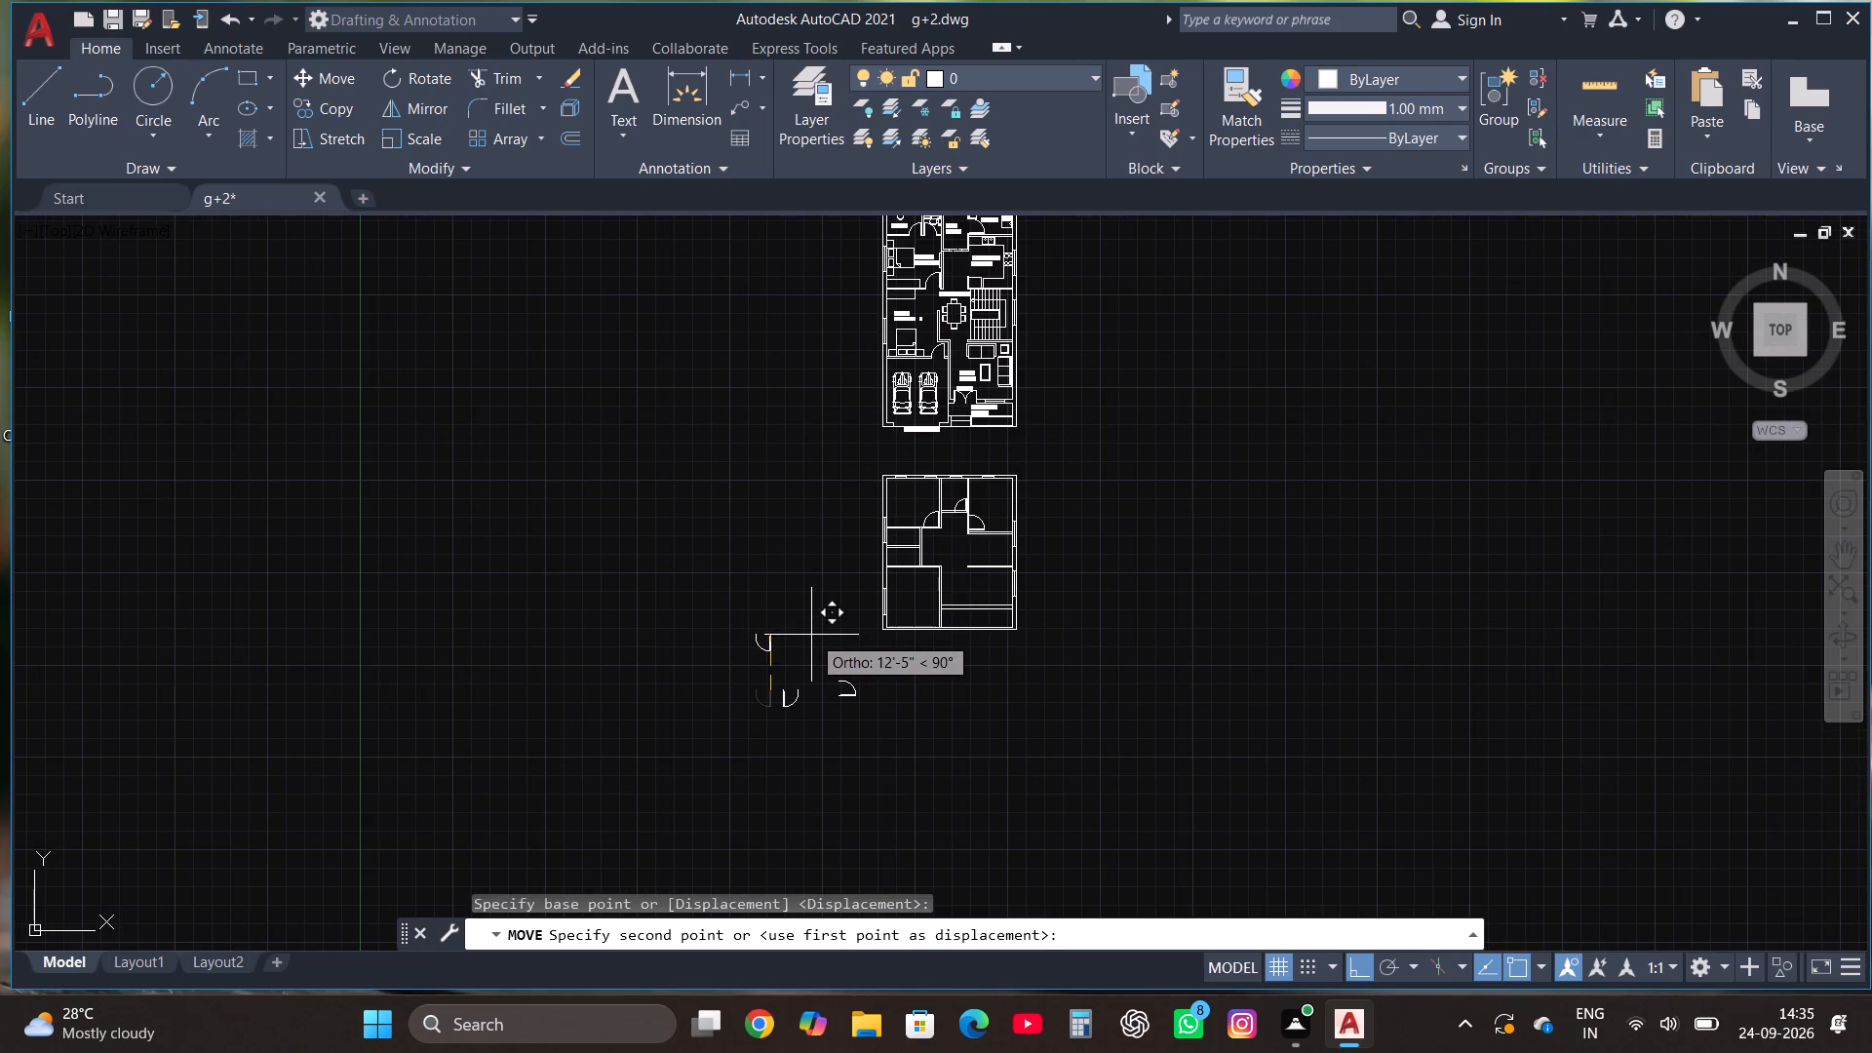
key("F8")
scroll(907, 546, "up", 1)
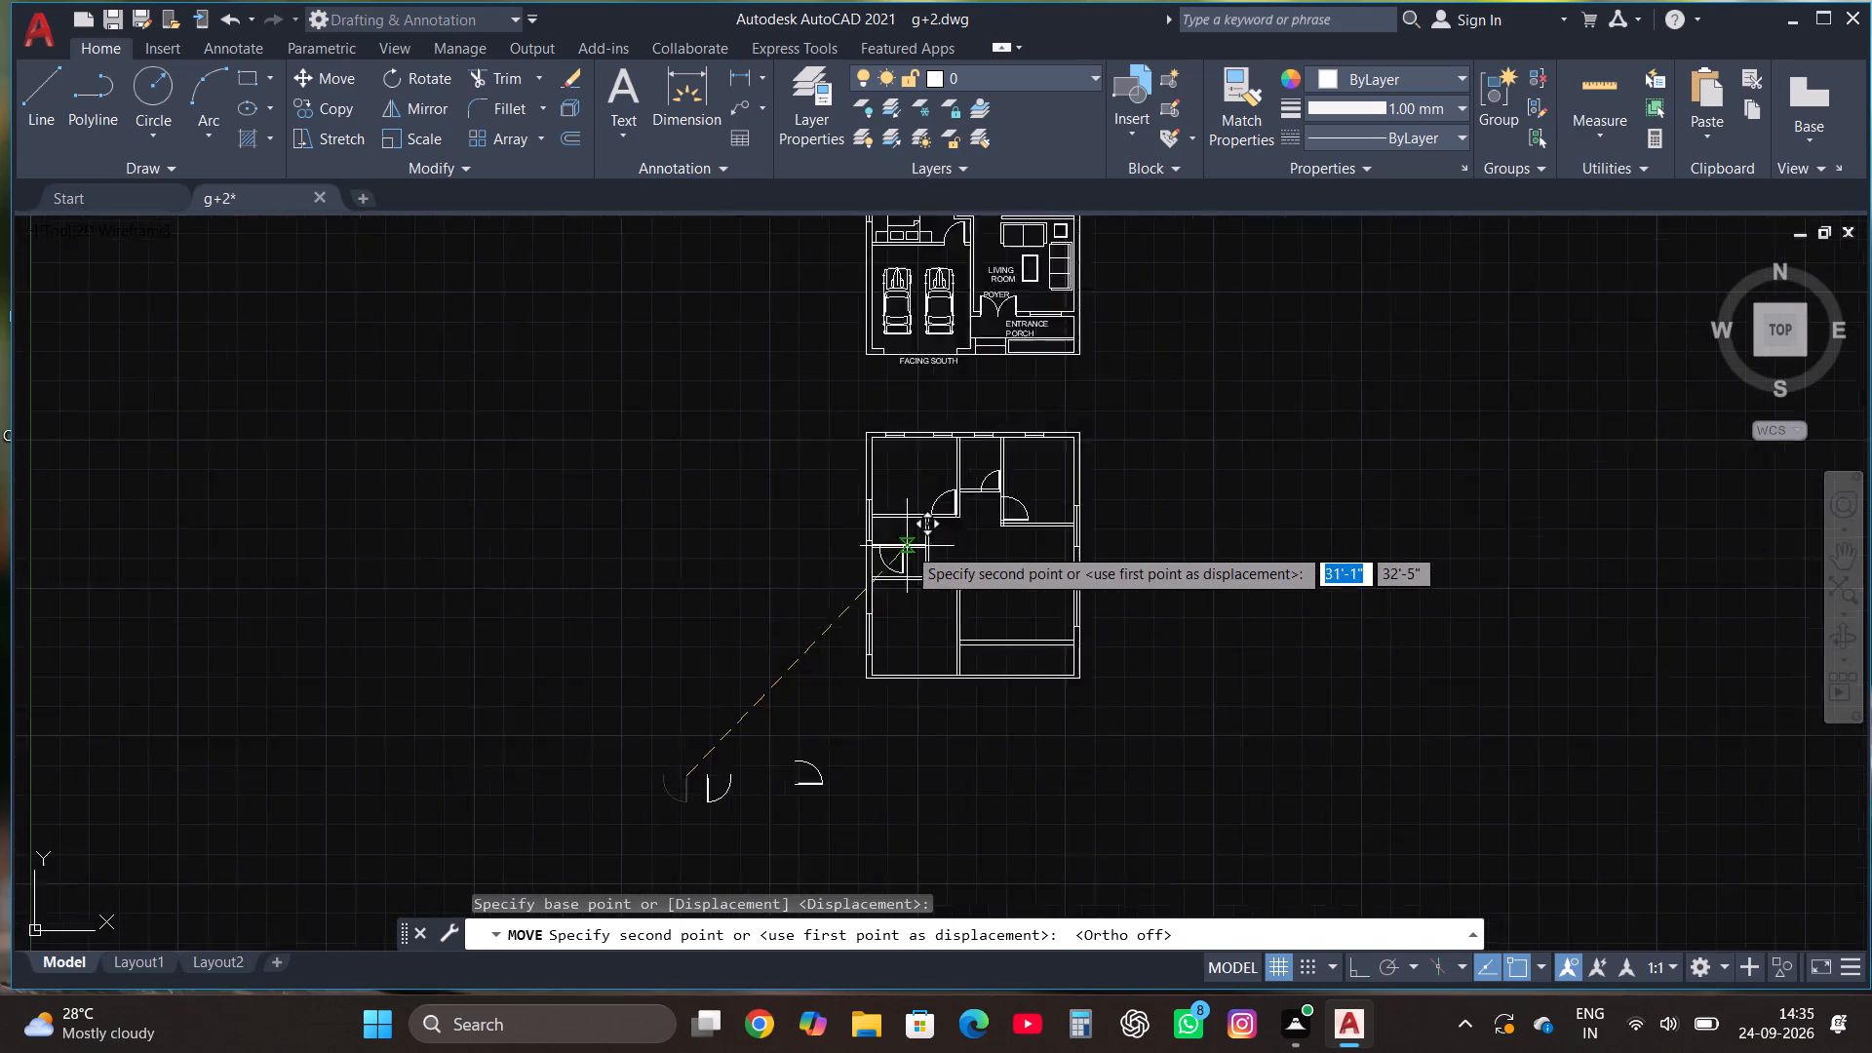
scroll(907, 546, "up", 2)
scroll(948, 465, "up", 3)
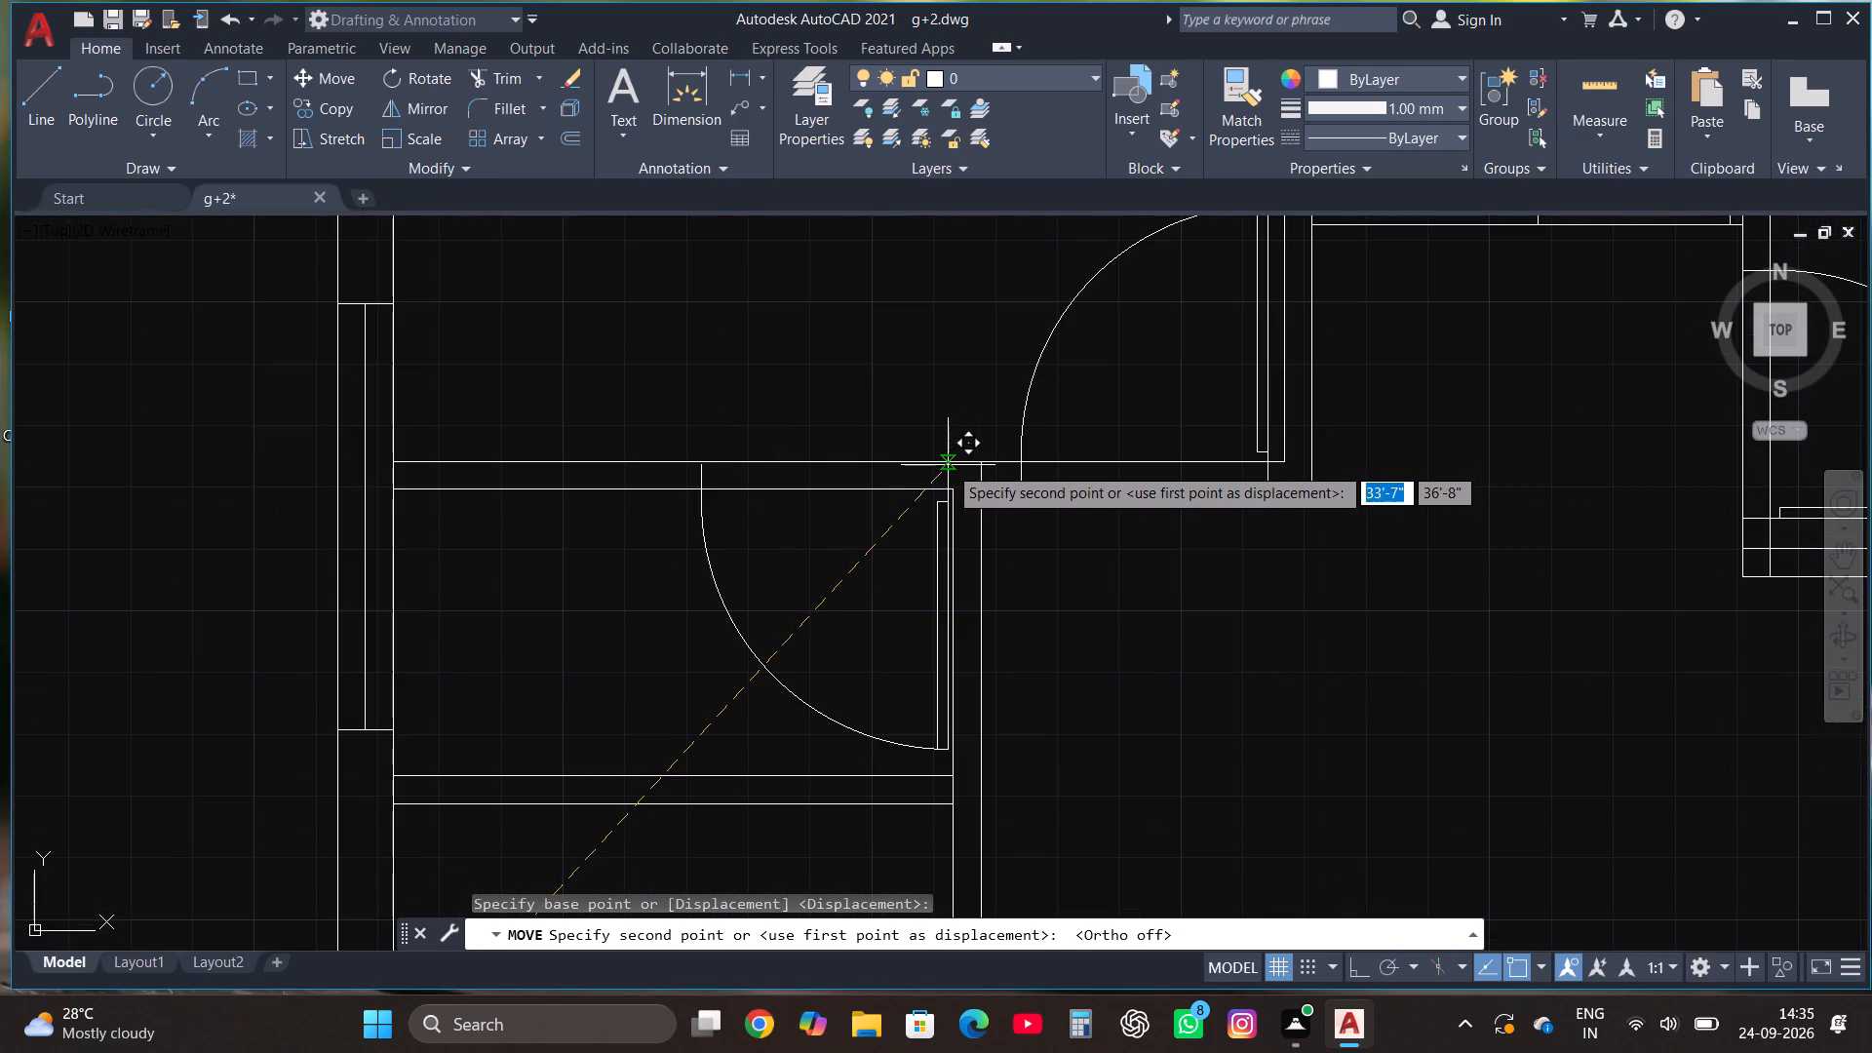
left_click(928, 467)
Scale the door on the small room's north partition down to roughly half its size, using its hinge-side wall end as base point.
left_click(928, 518)
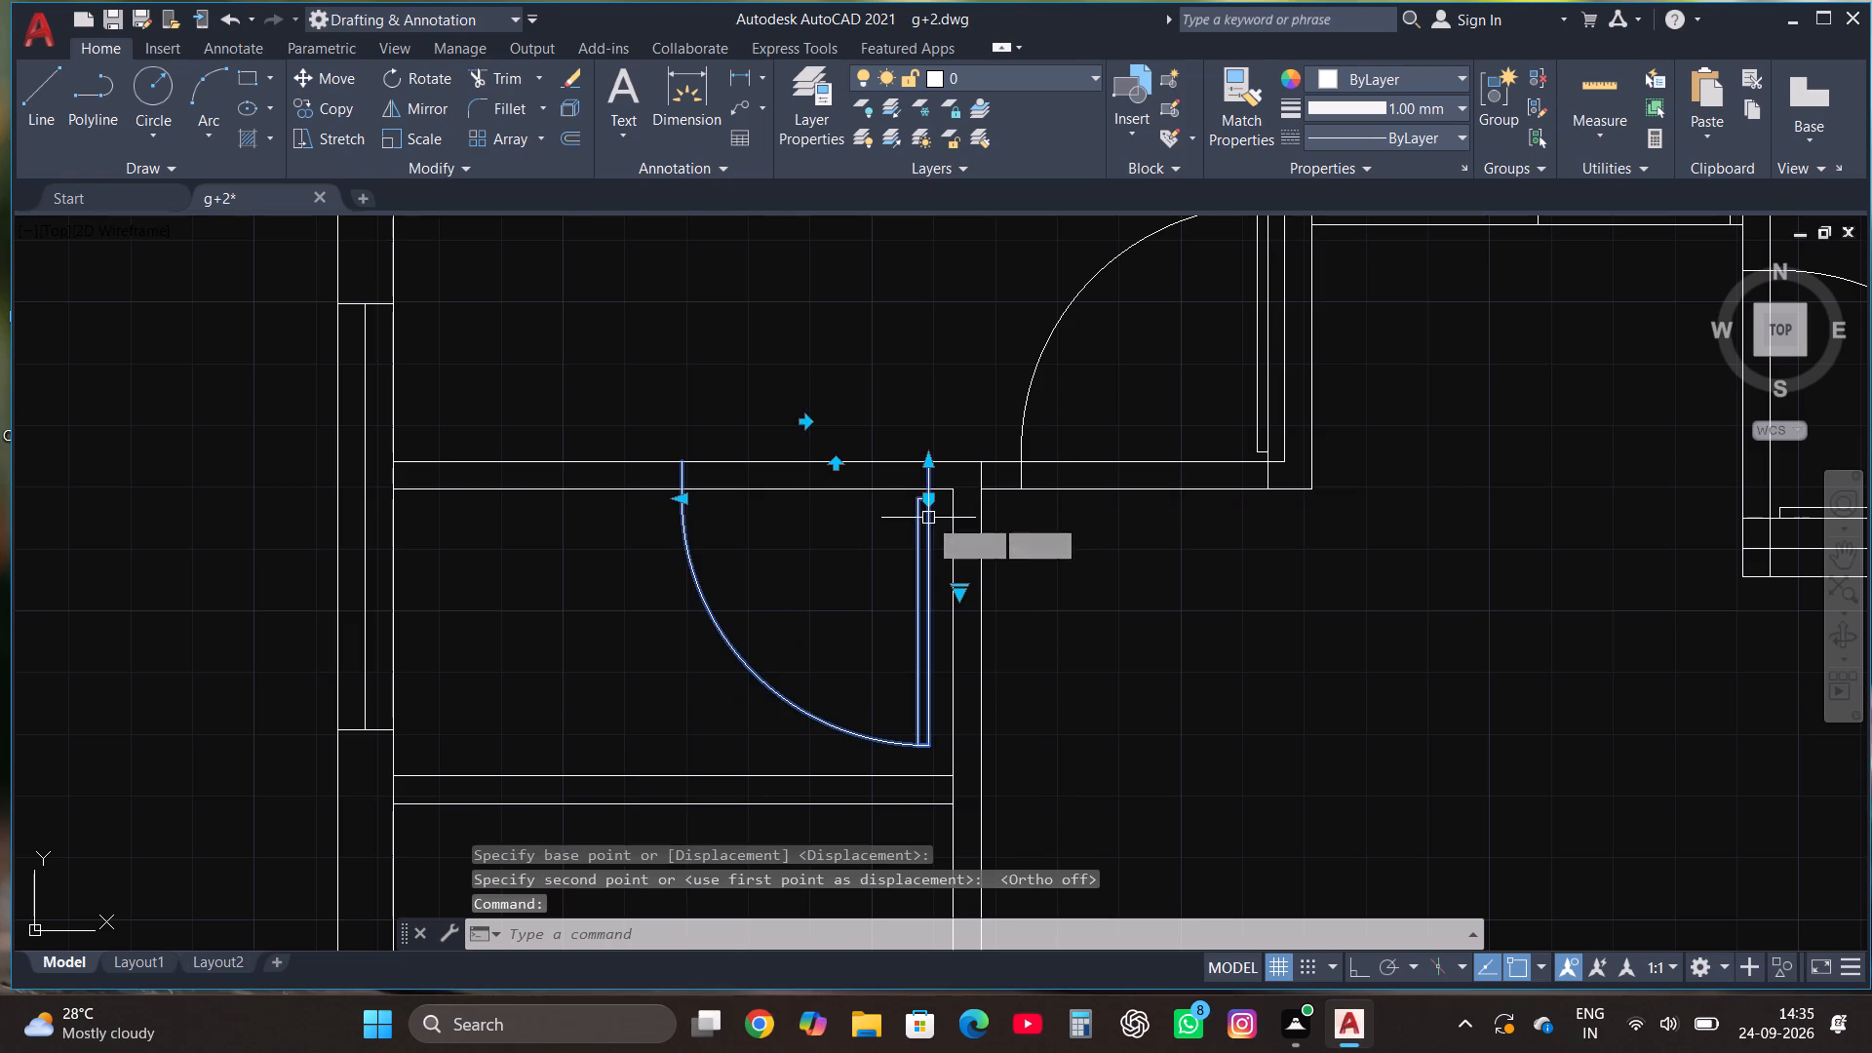
left_click(420, 142)
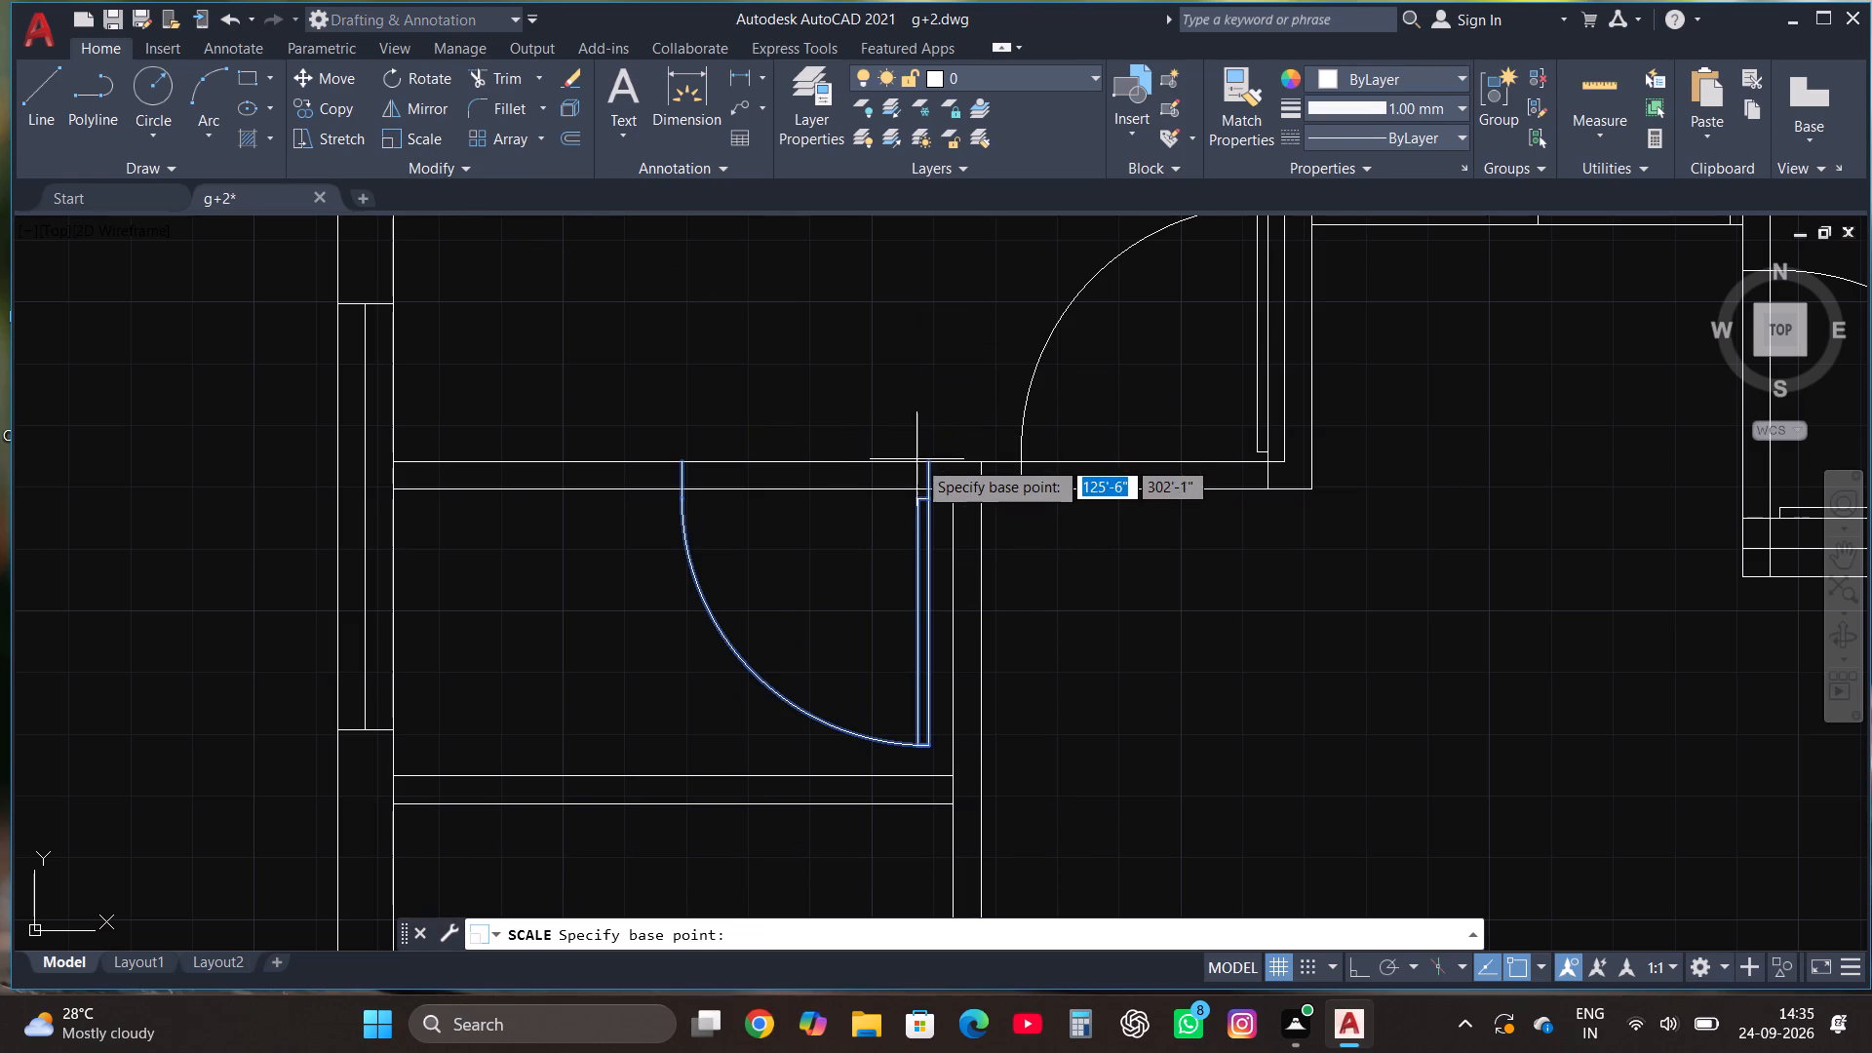
left_click(924, 461)
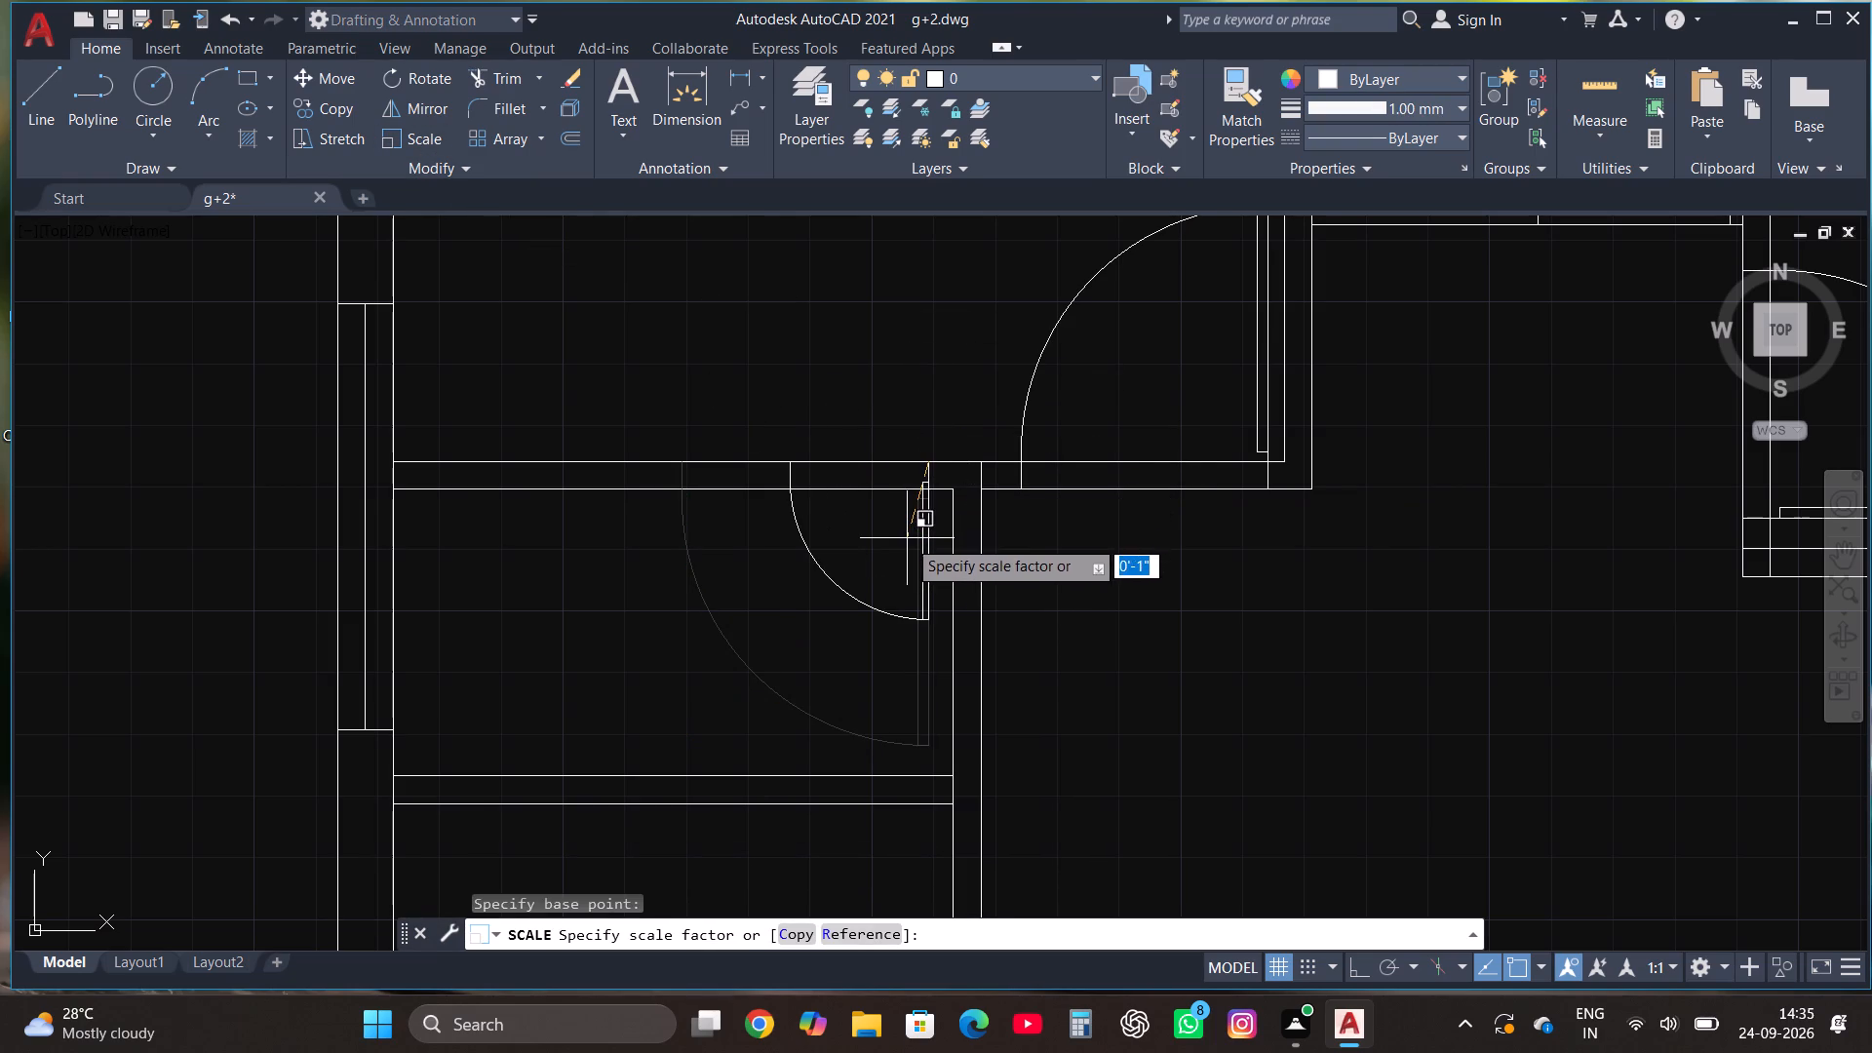
left_click(907, 538)
left_click(914, 548)
left_click(920, 569)
Mirror the reduced door with Ortho on across the partition between the two small west rooms, keeping the original.
left_click(875, 619)
left_click(833, 555)
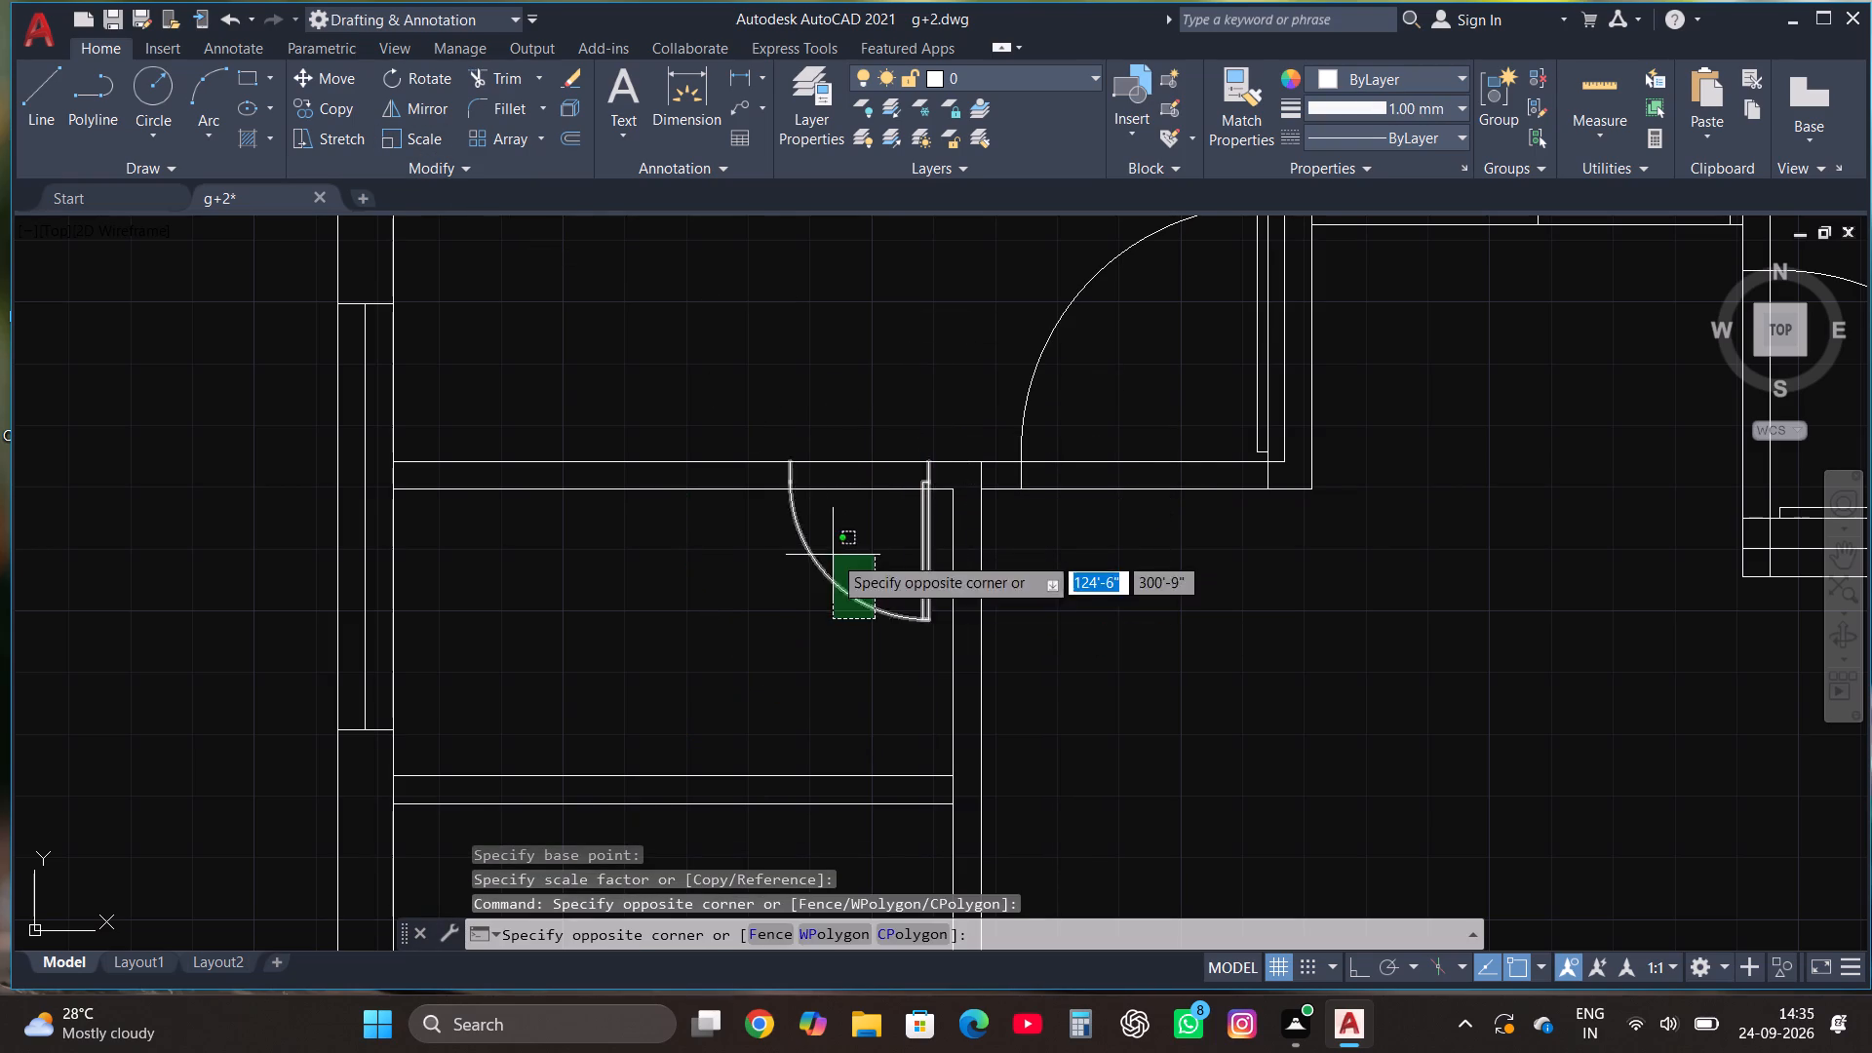
left_click(422, 107)
scroll(904, 443, "down", 1)
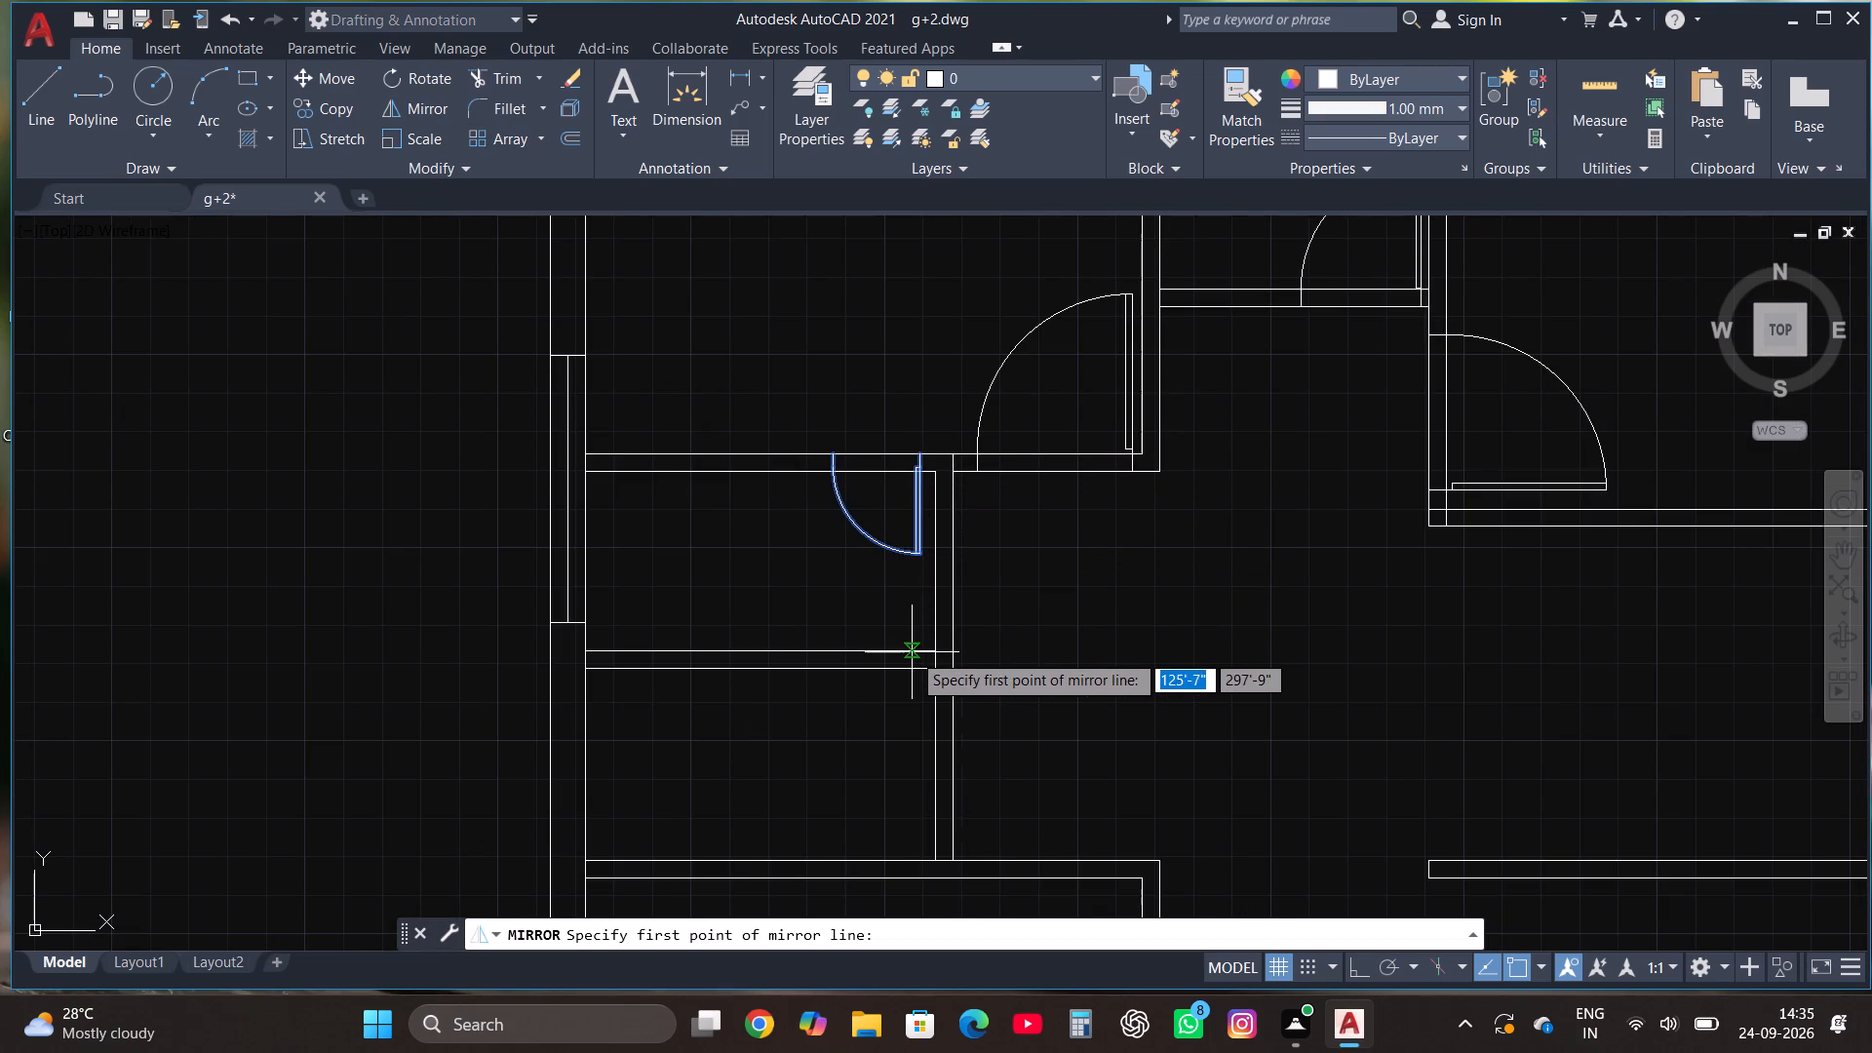
left_click(909, 657)
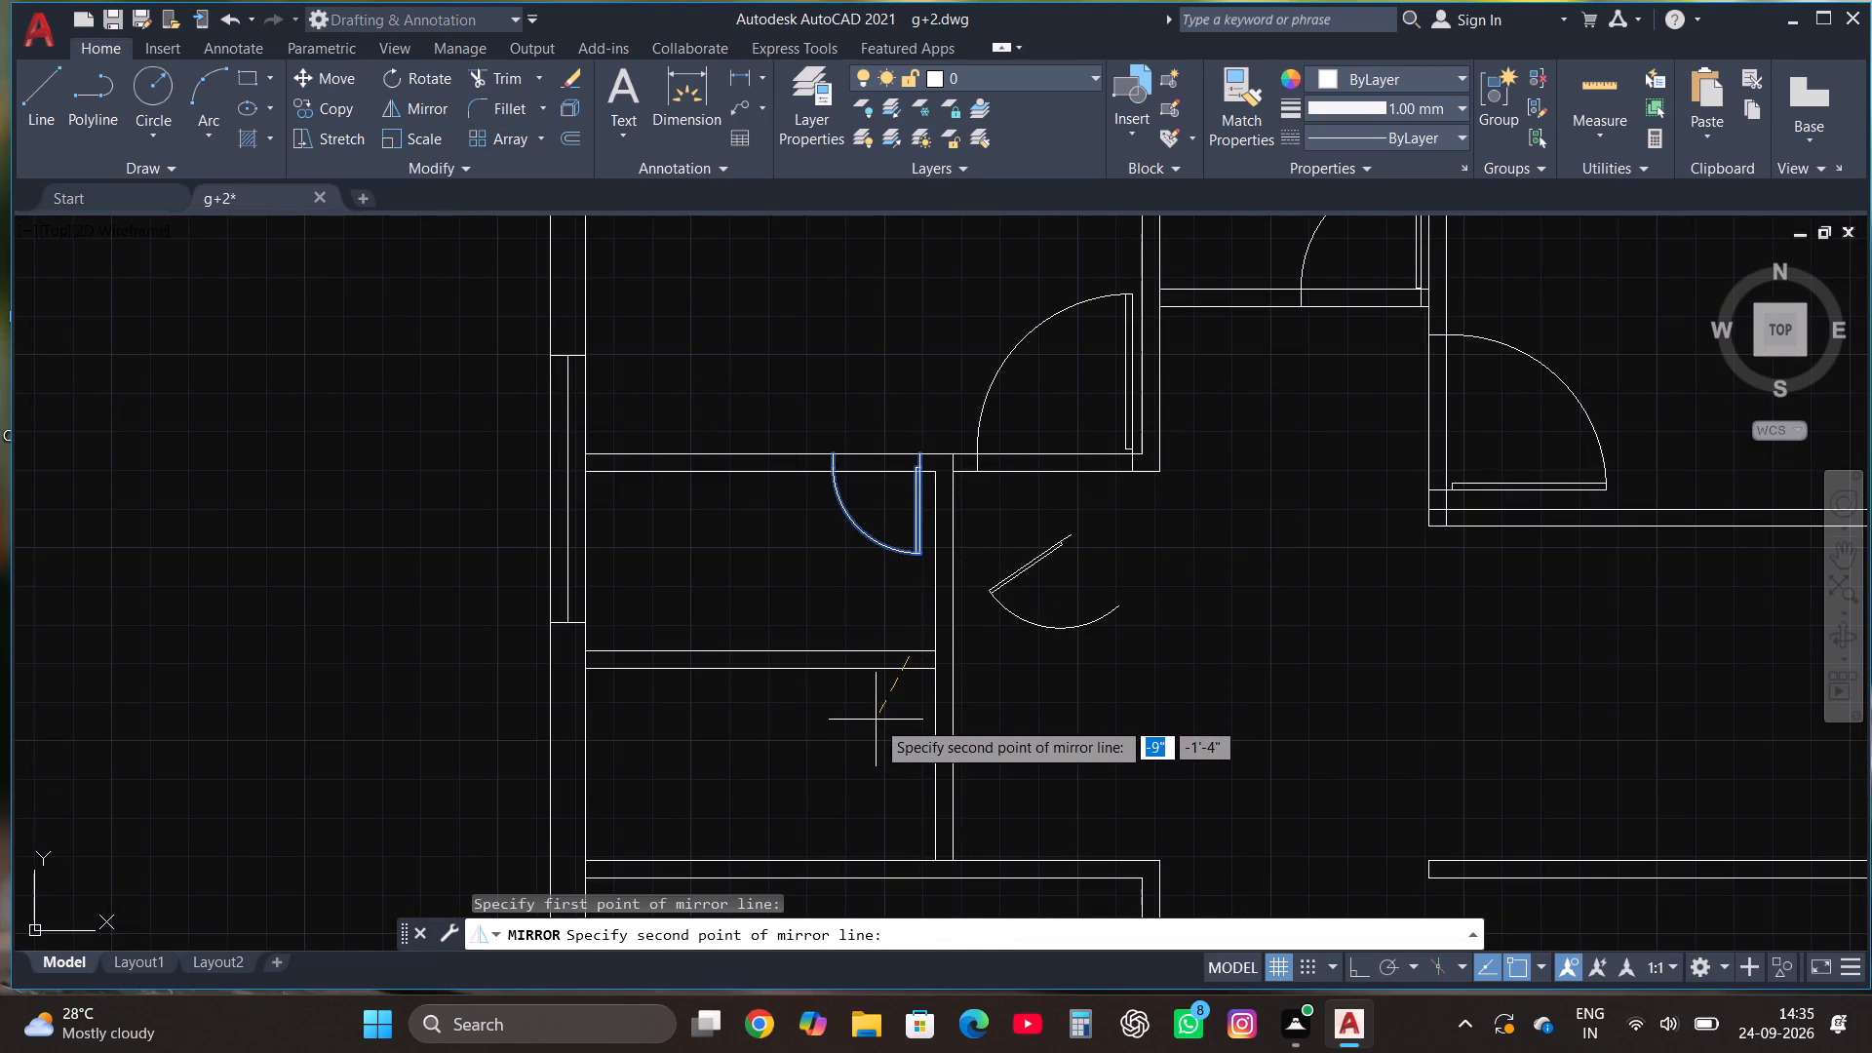
key("F8")
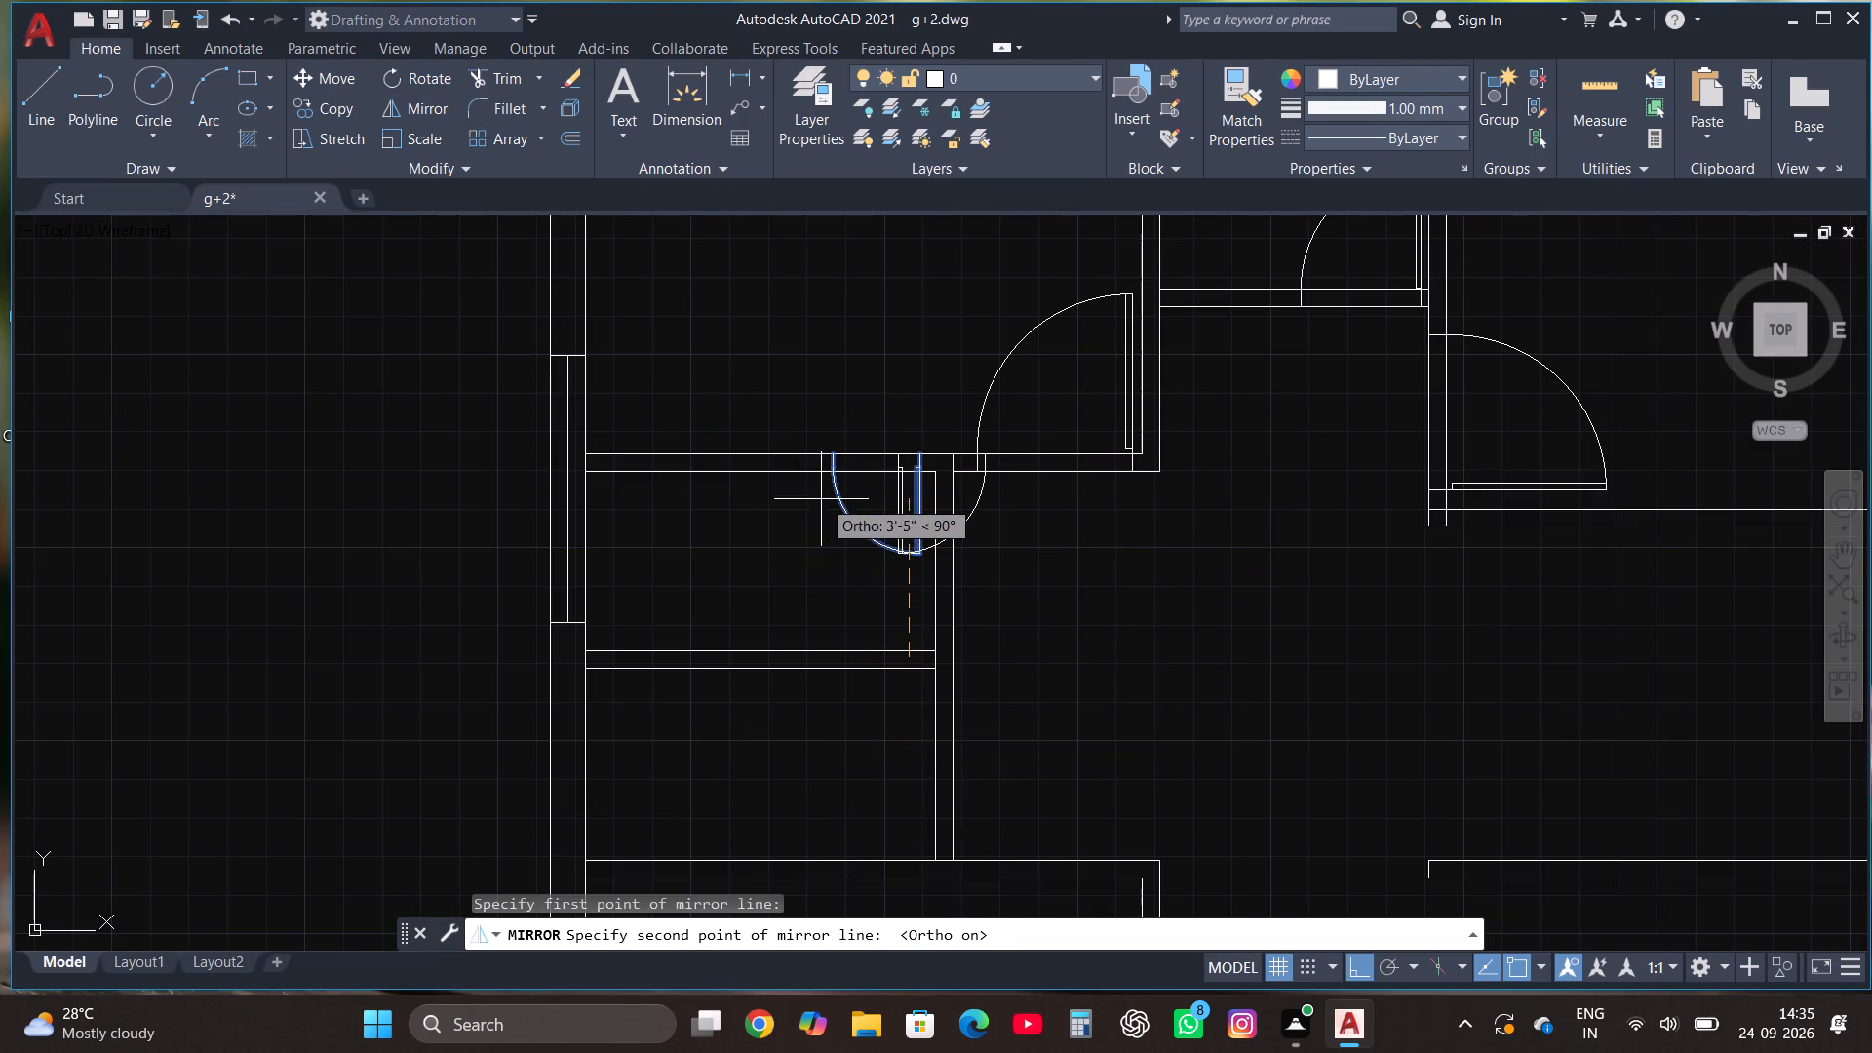
left_click(812, 604)
left_click_drag(872, 694, 812, 604)
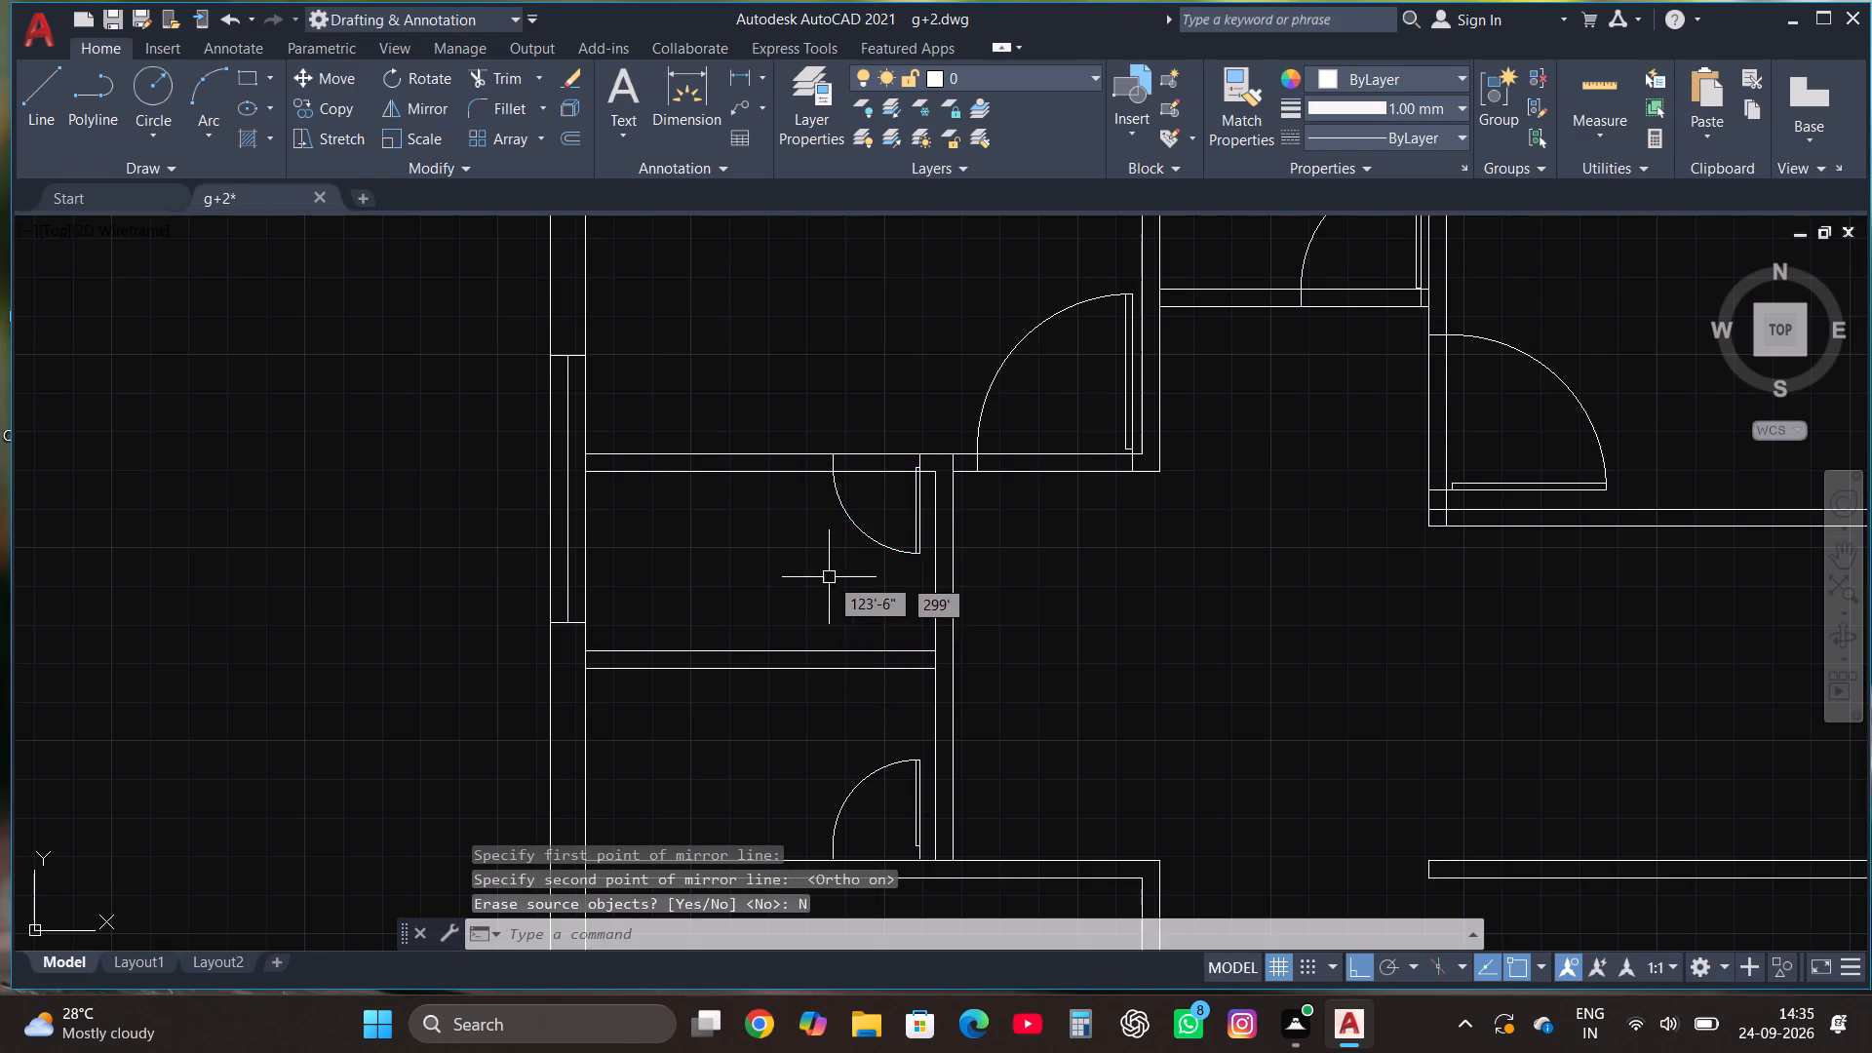
Move the mirrored small door onto the north face of the lower small room's south partition, near its east wall.
scroll(831, 578, "down", 2)
scroll(845, 679, "up", 3)
left_click(845, 678)
left_click(776, 567)
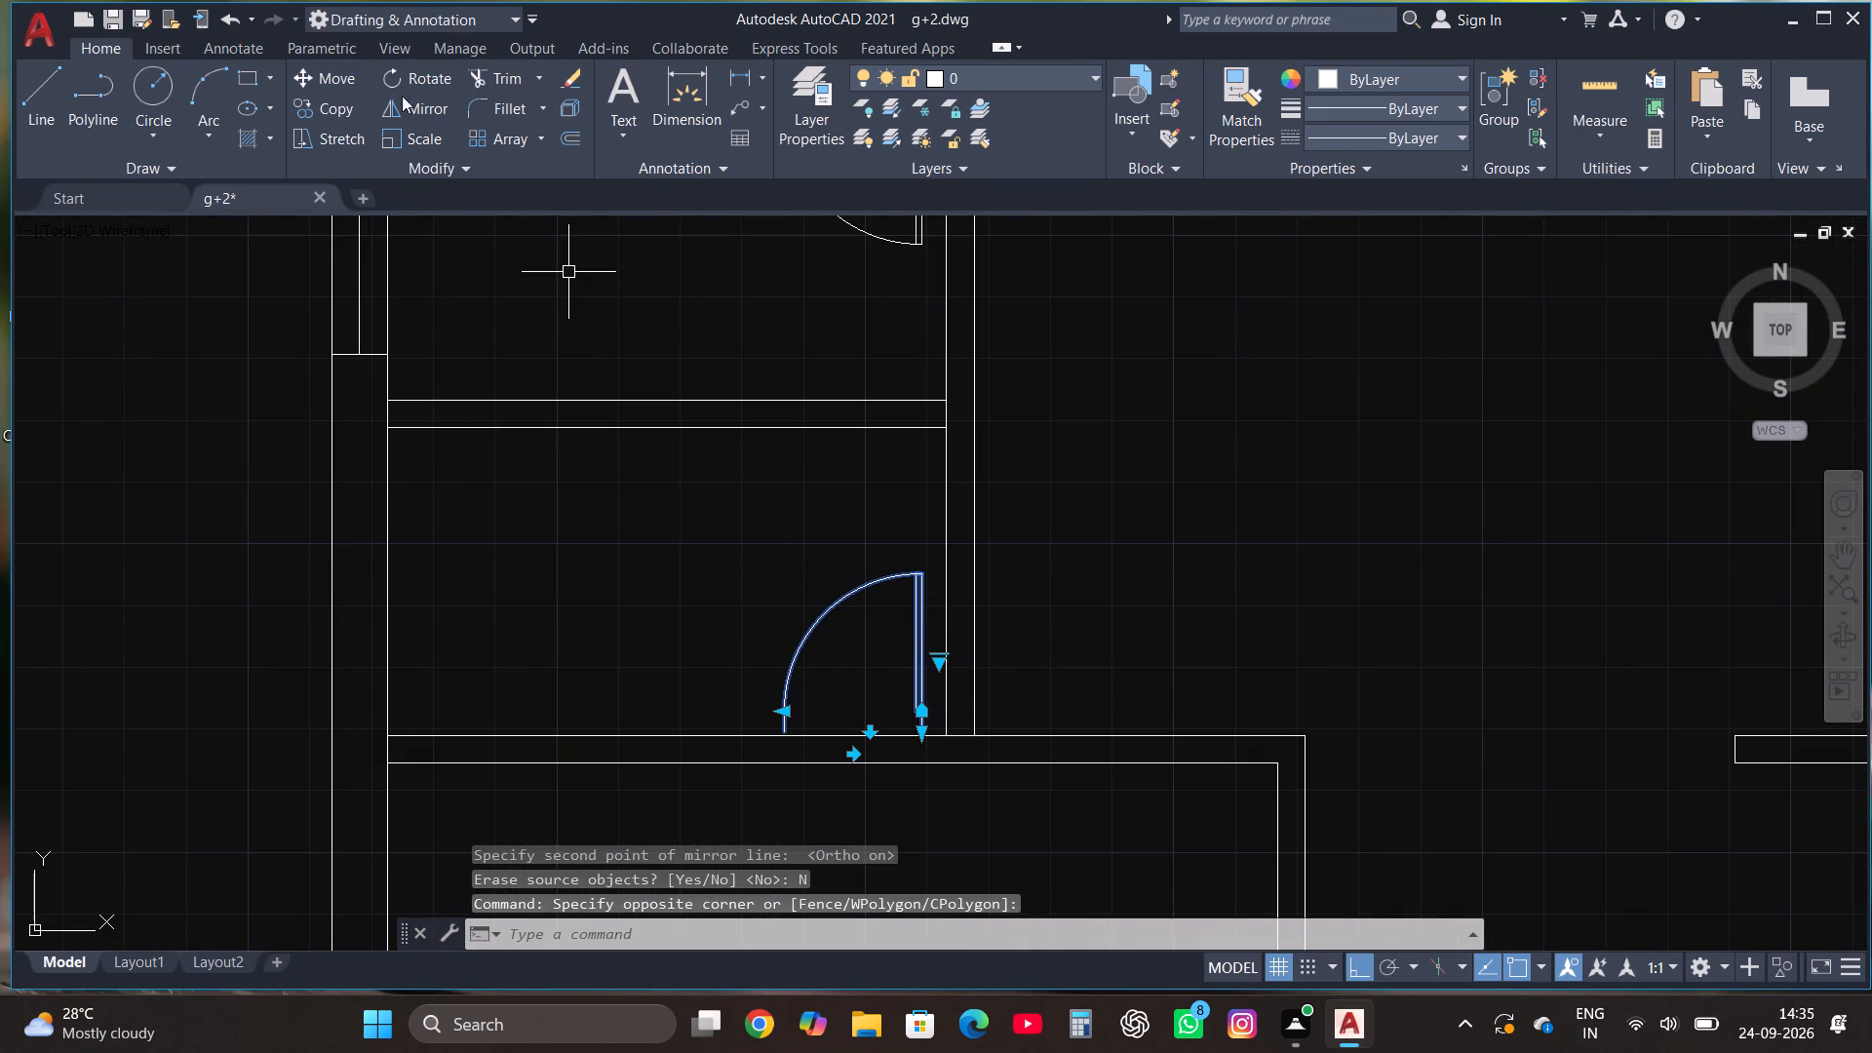
left_click(331, 77)
scroll(939, 753, "up", 2)
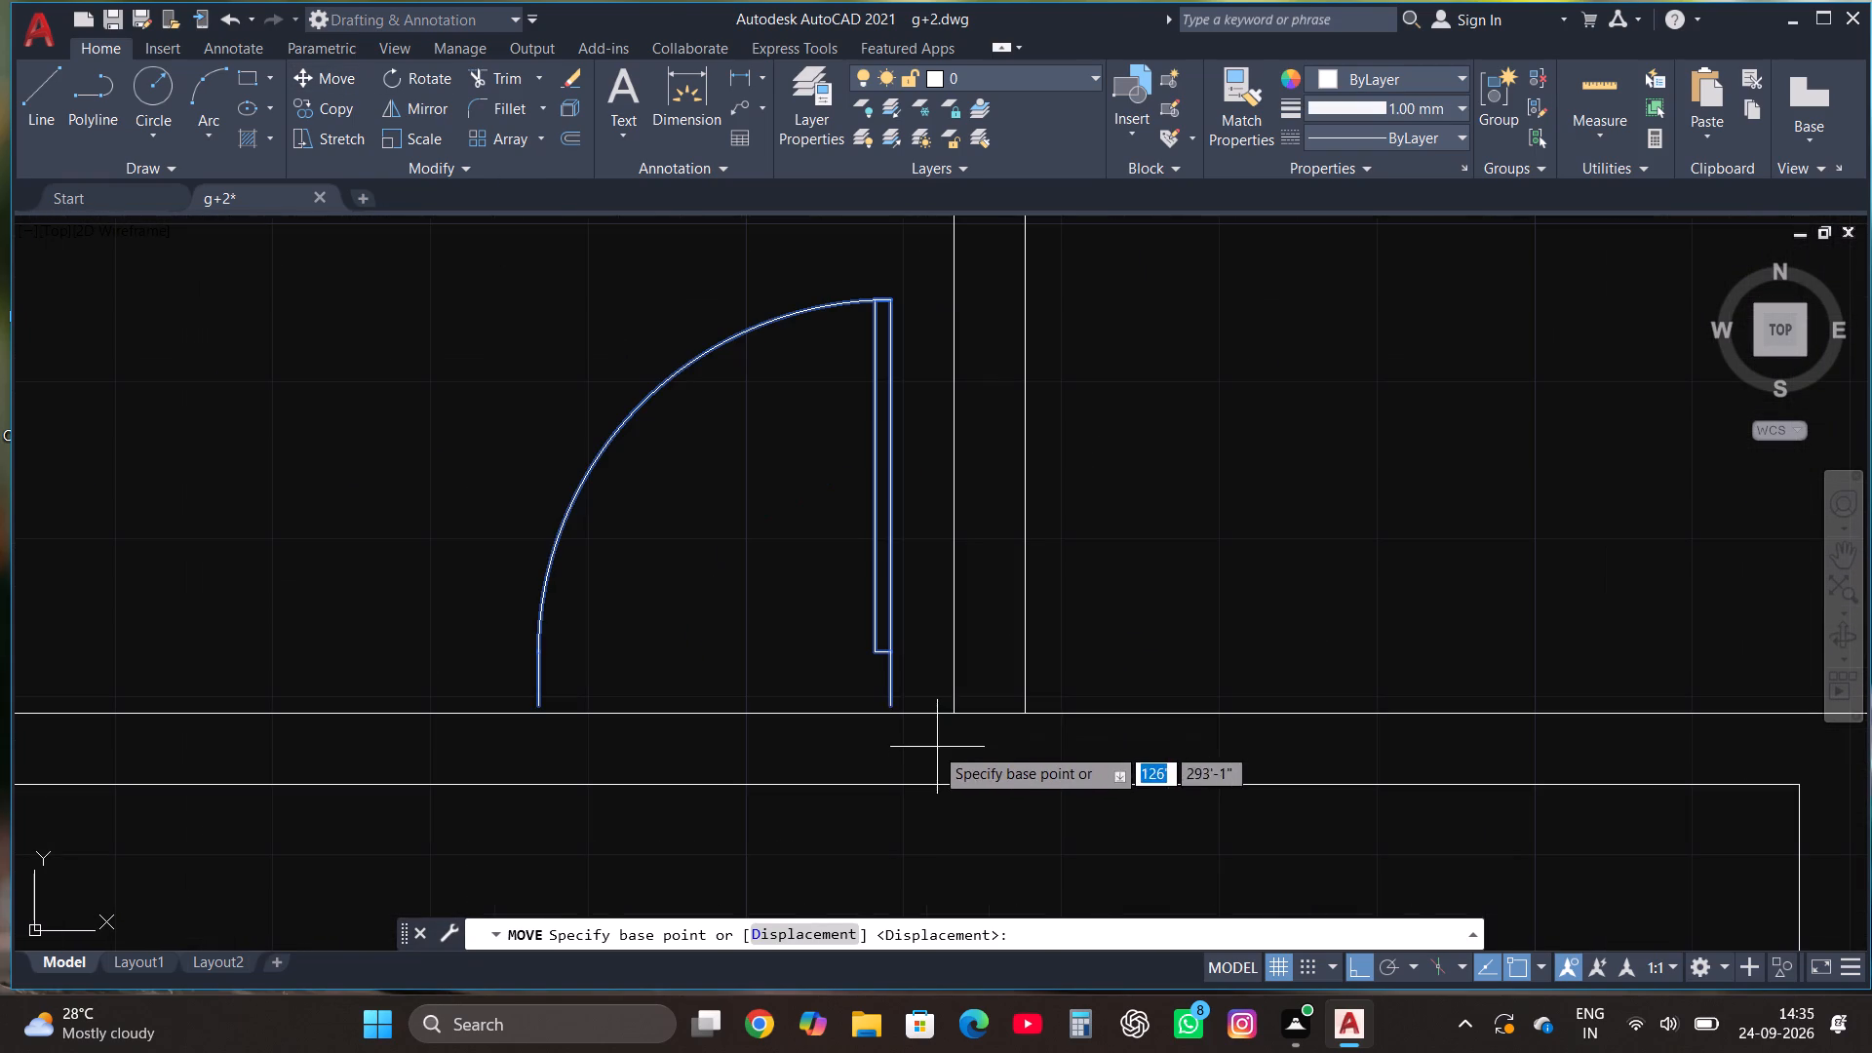
left_click(889, 705)
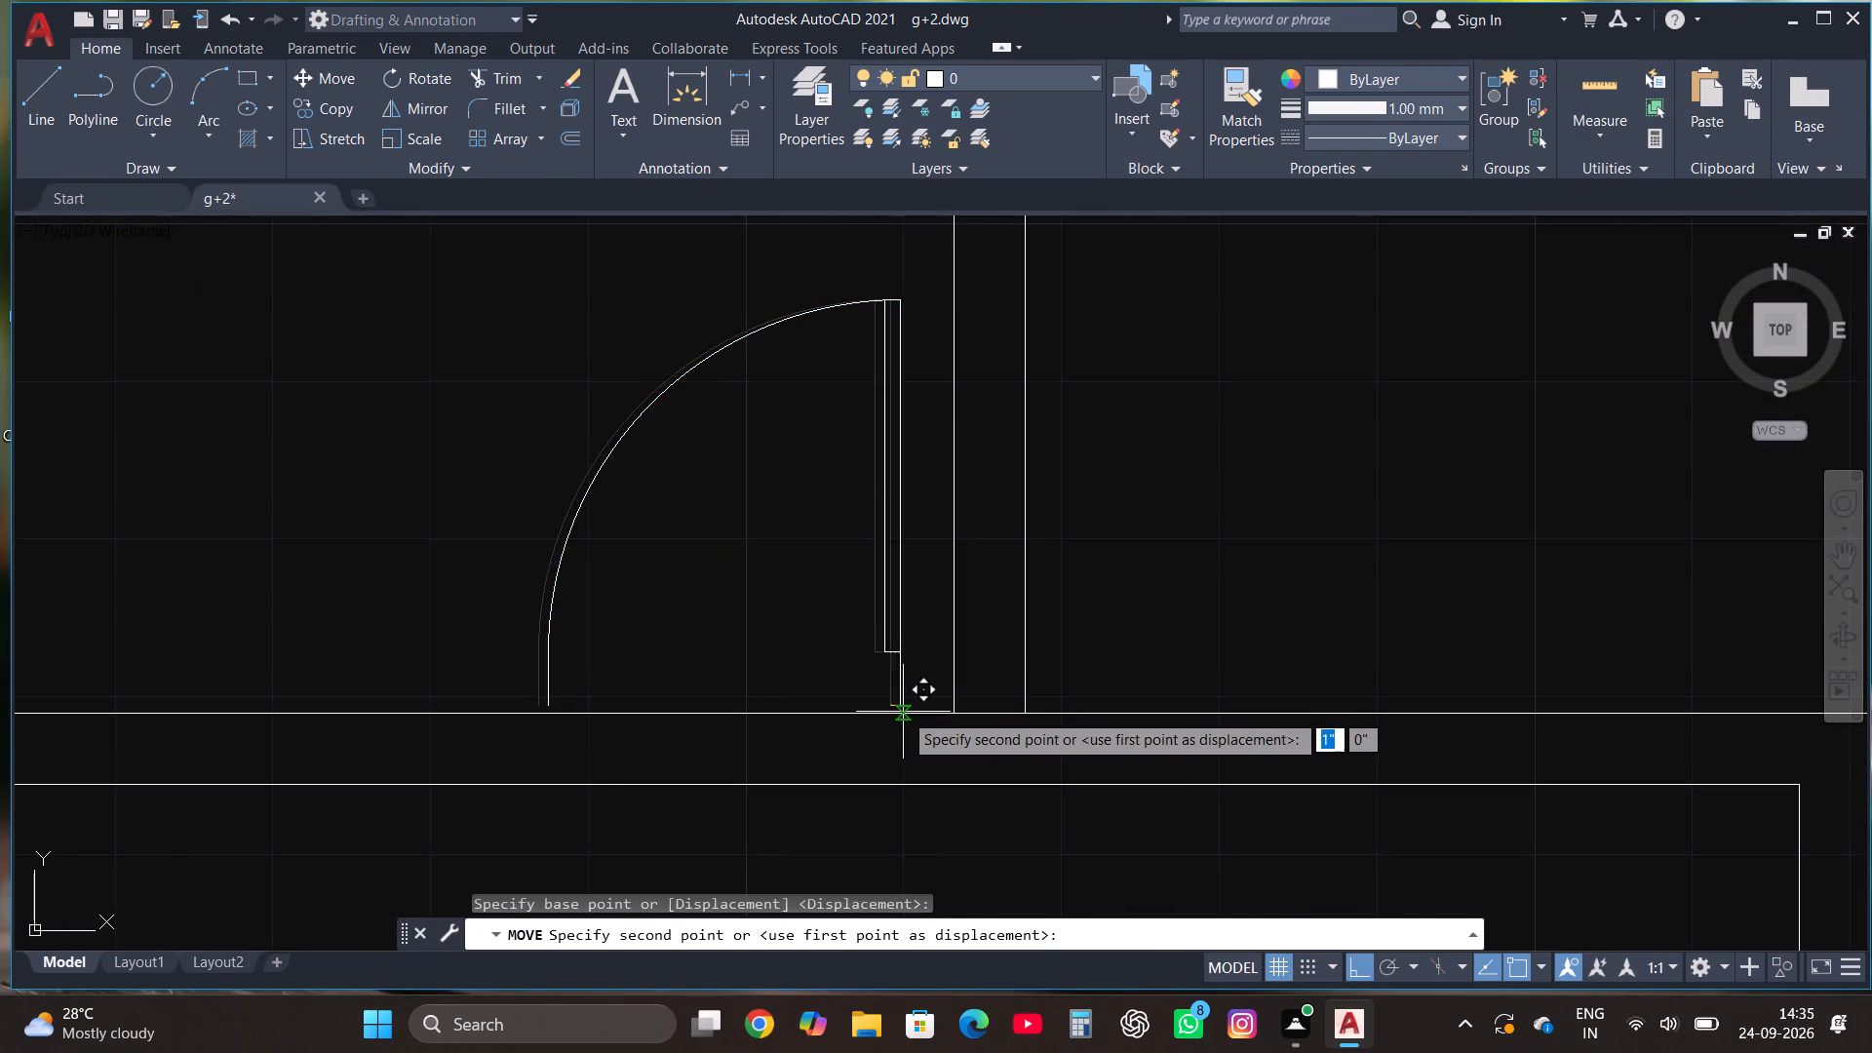
left_click(905, 712)
Mirror the northwest room's larger door southward about a horizontal line across the hall, keeping the original.
scroll(1013, 675, "down", 1)
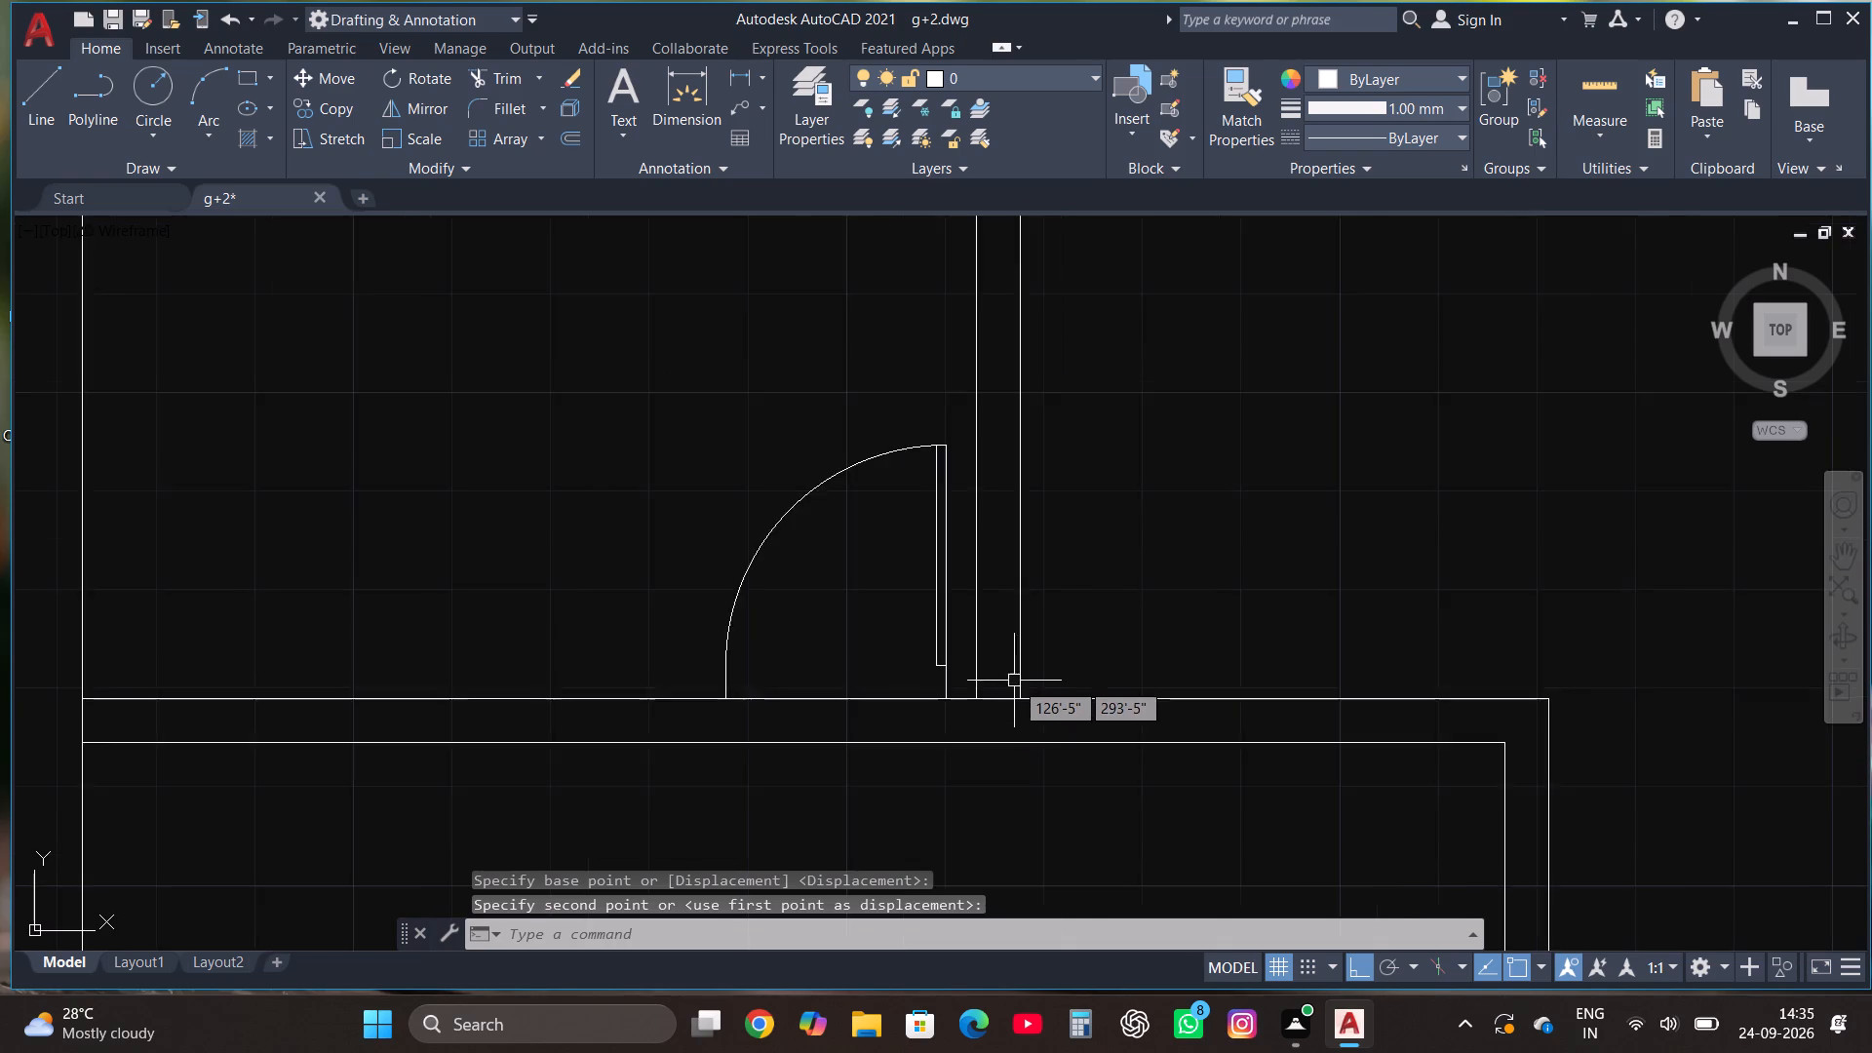
scroll(1016, 682, "down", 3)
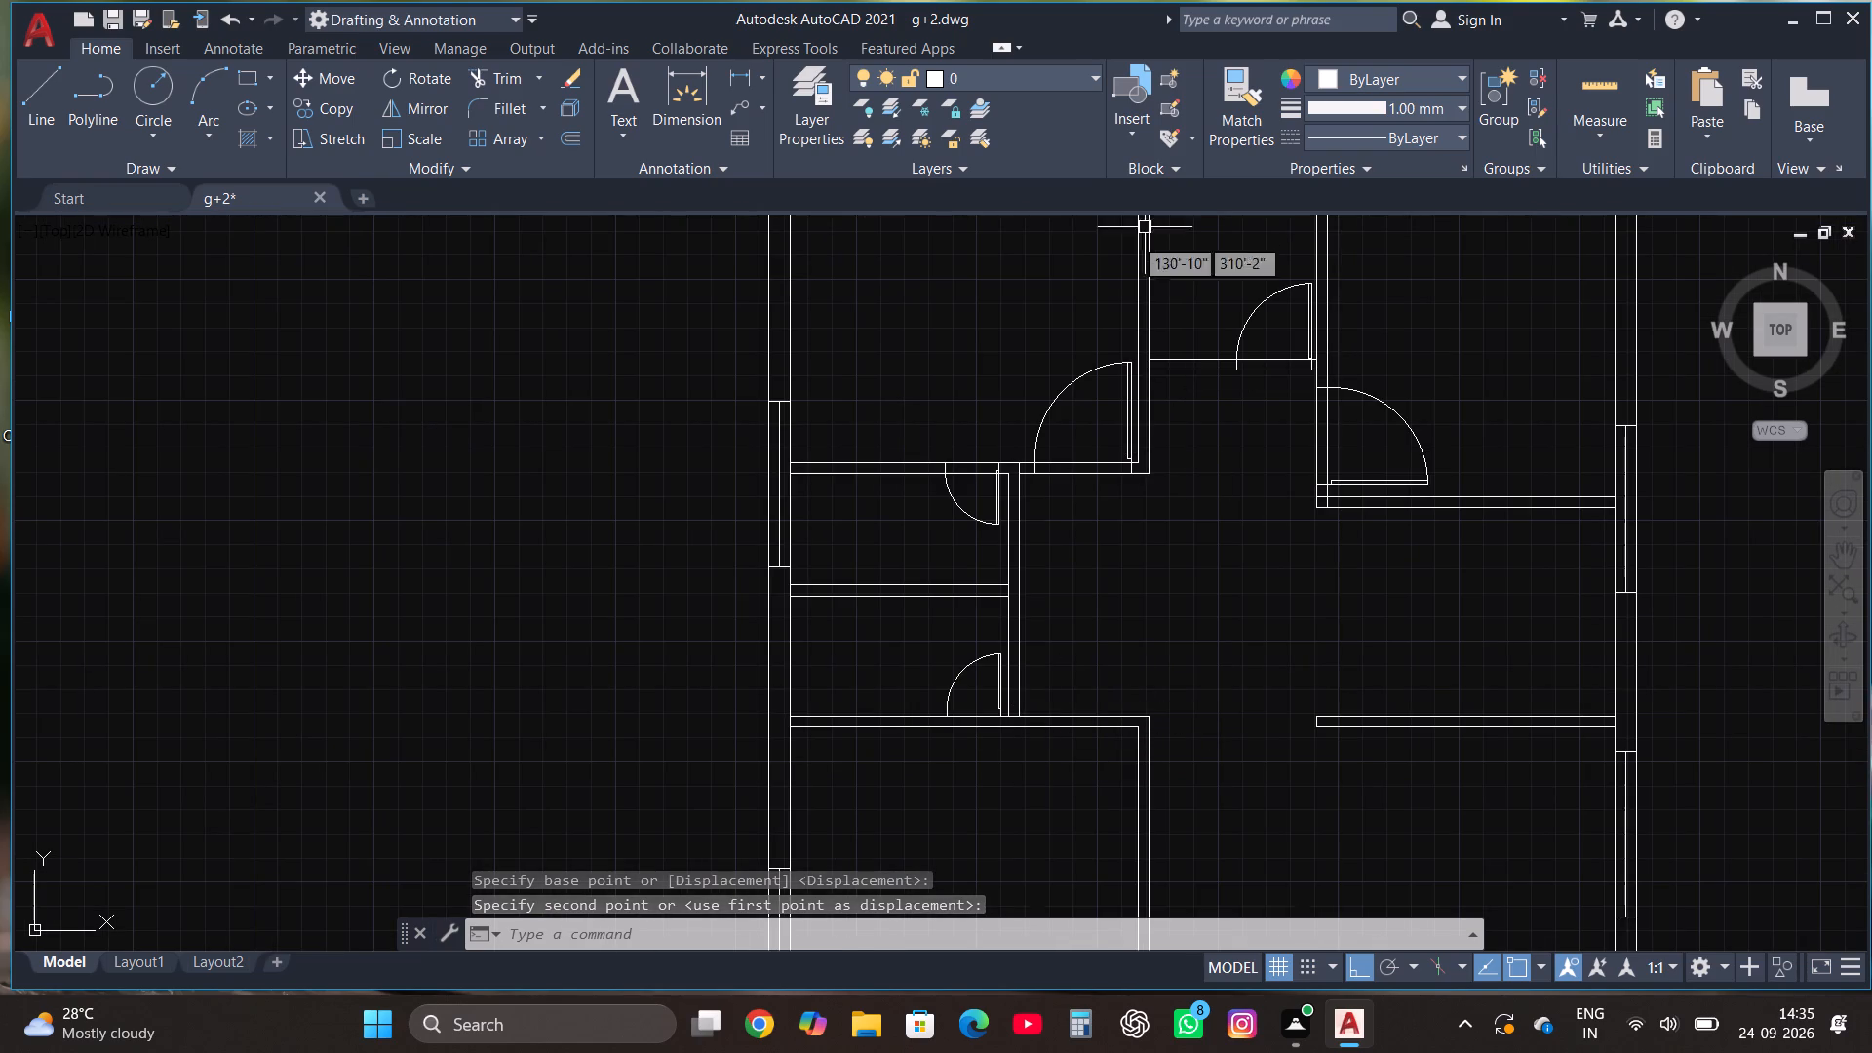
left_click(1087, 375)
left_click(436, 112)
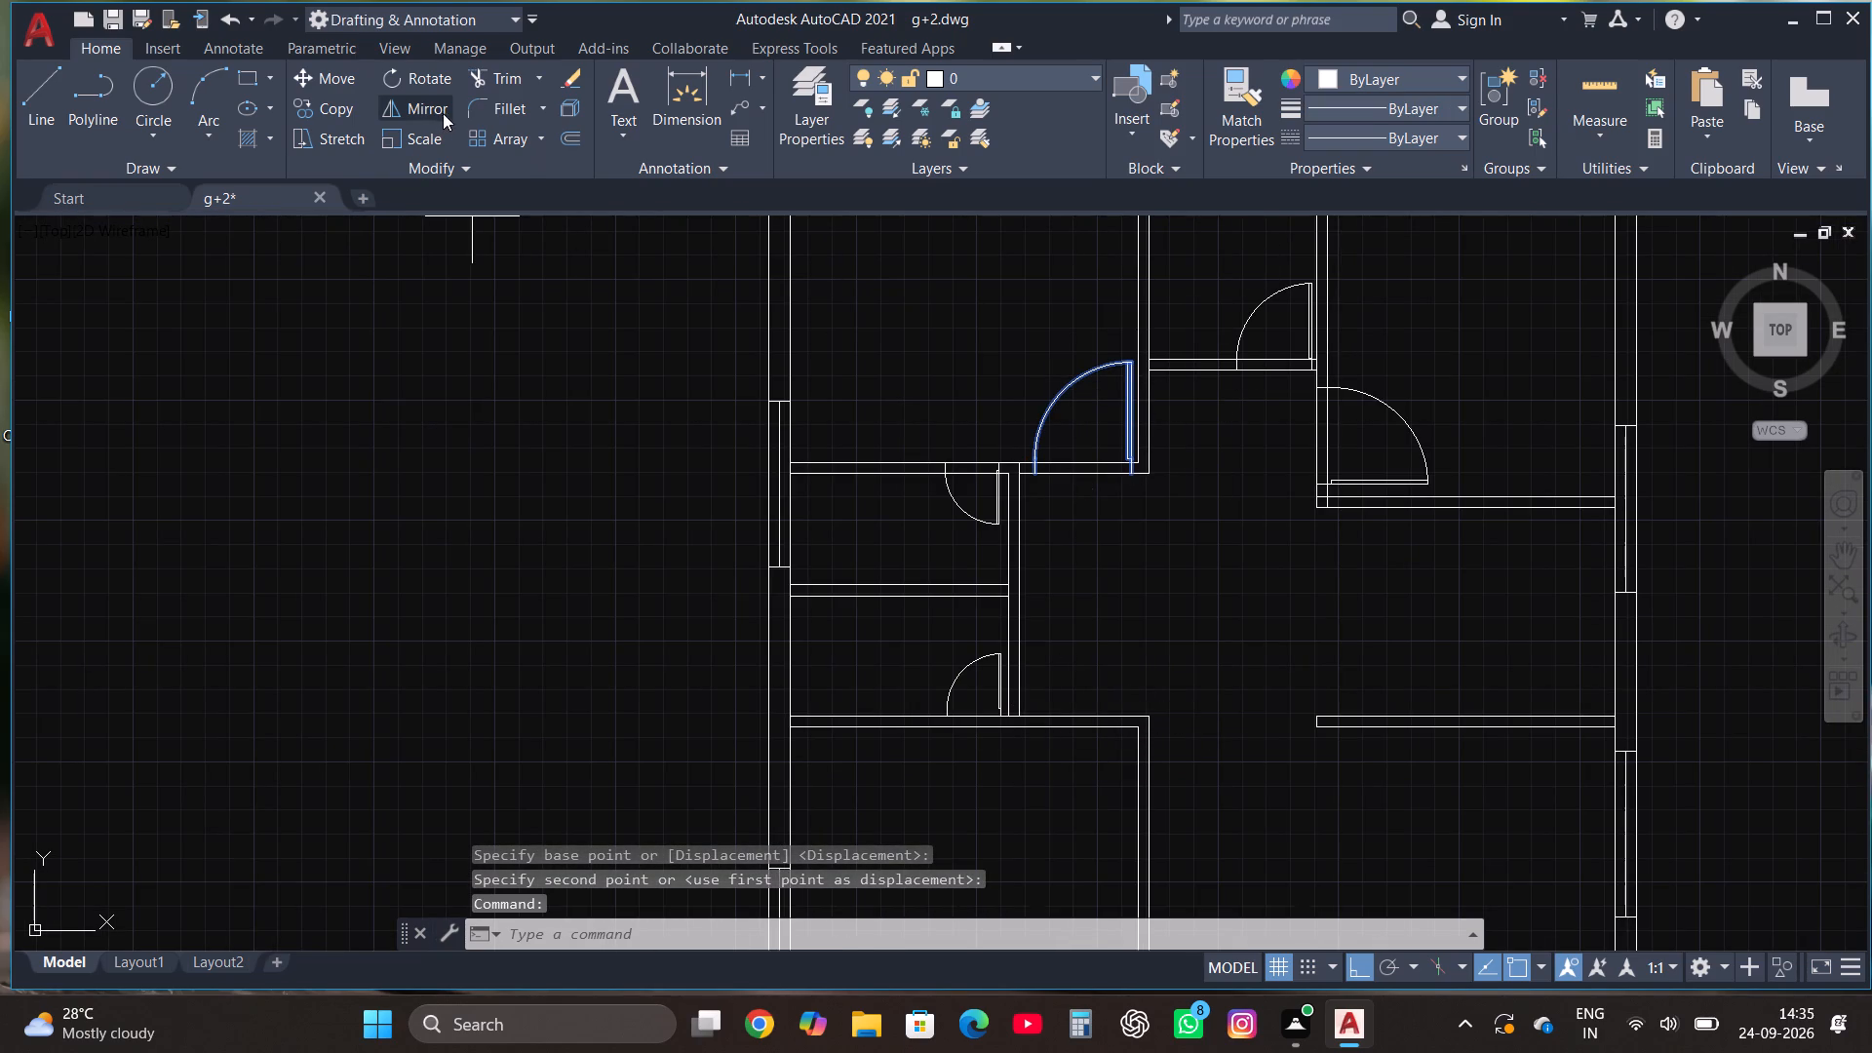
left_click(1115, 566)
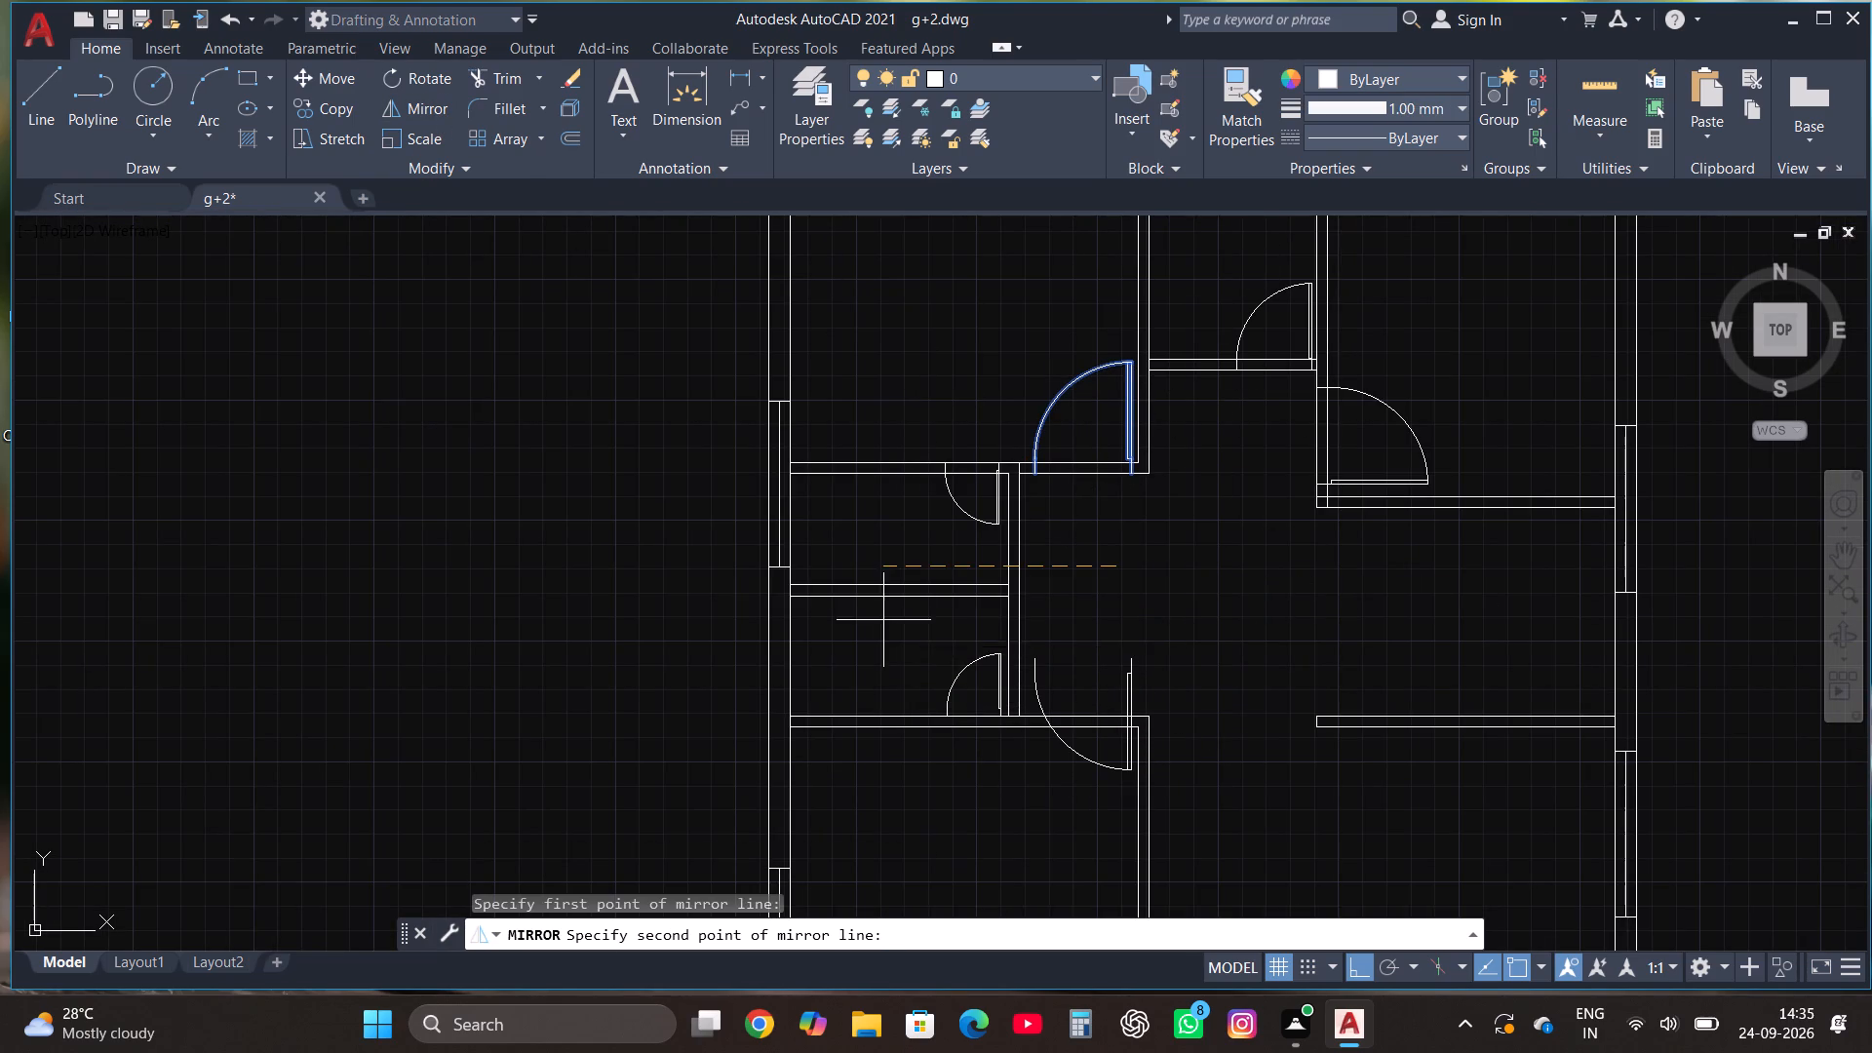
left_click(905, 537)
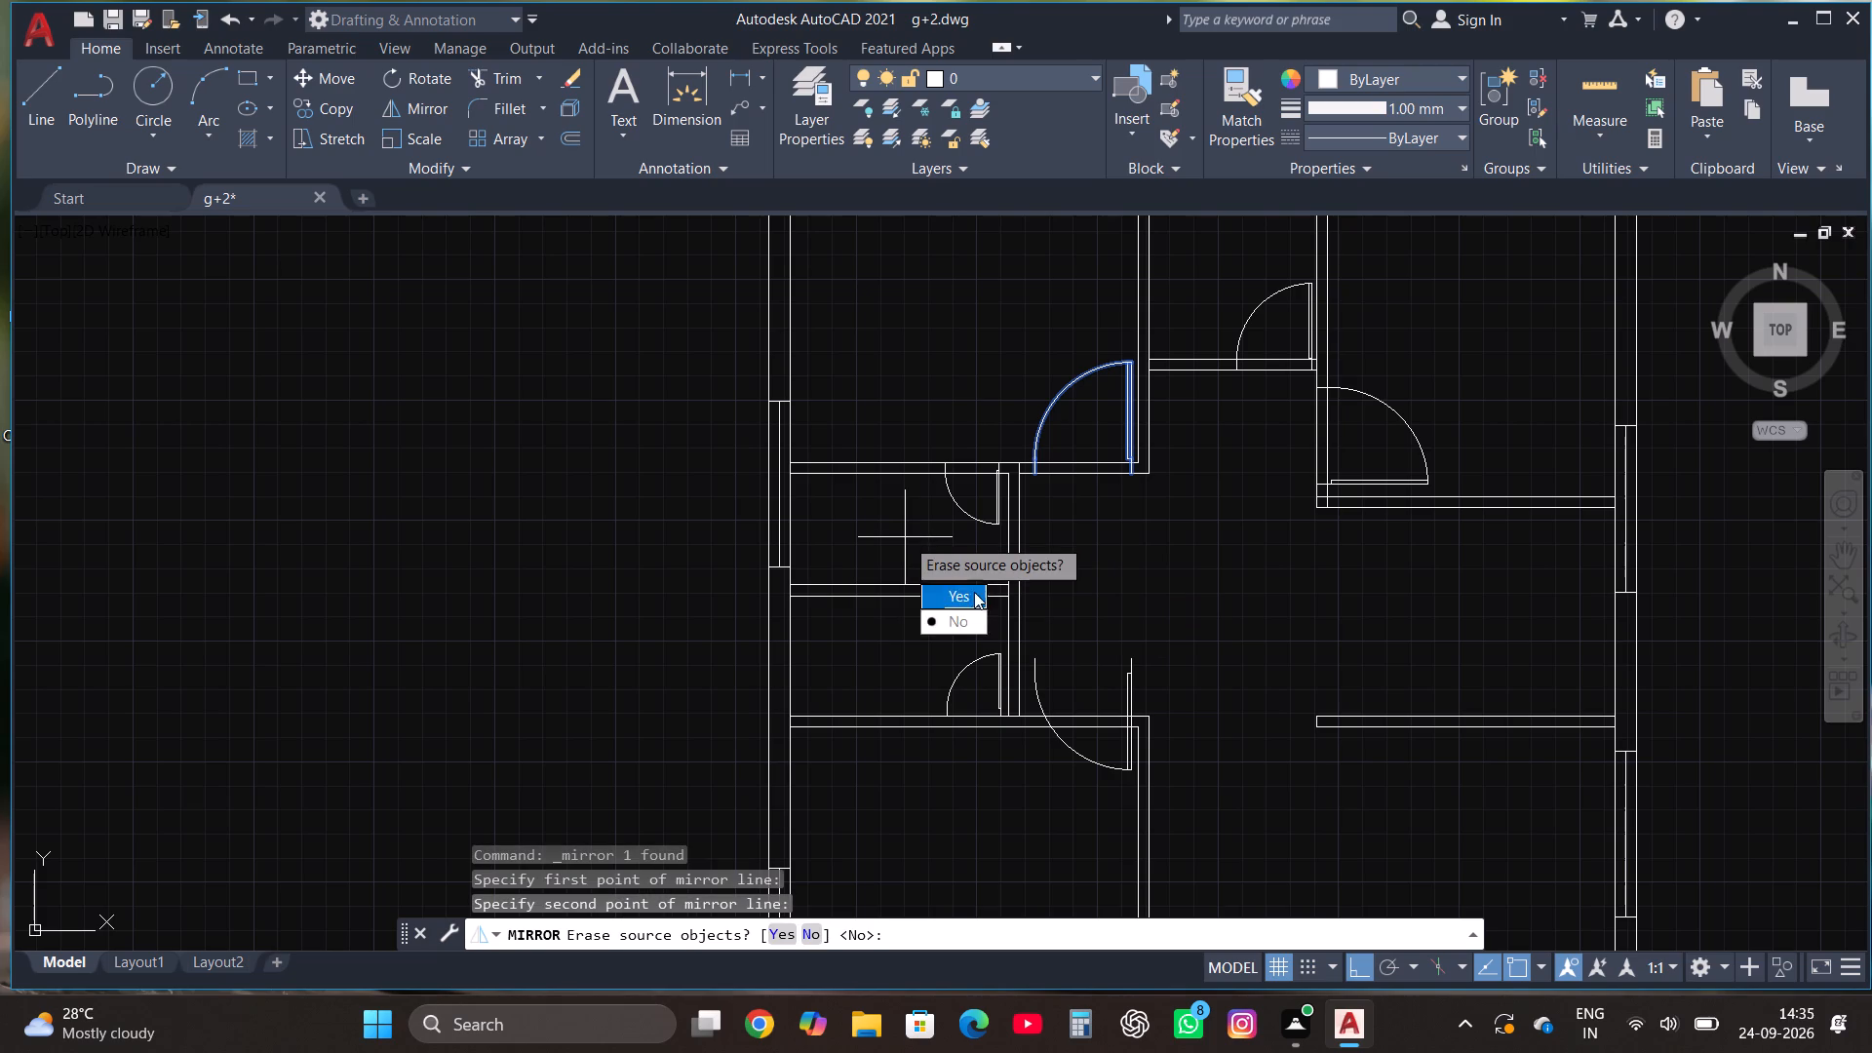
left_click_drag(949, 625, 905, 537)
With Ortho off, move the mirrored larger door onto the southwest room's north partition, beside its northeast corner.
left_click(1043, 662)
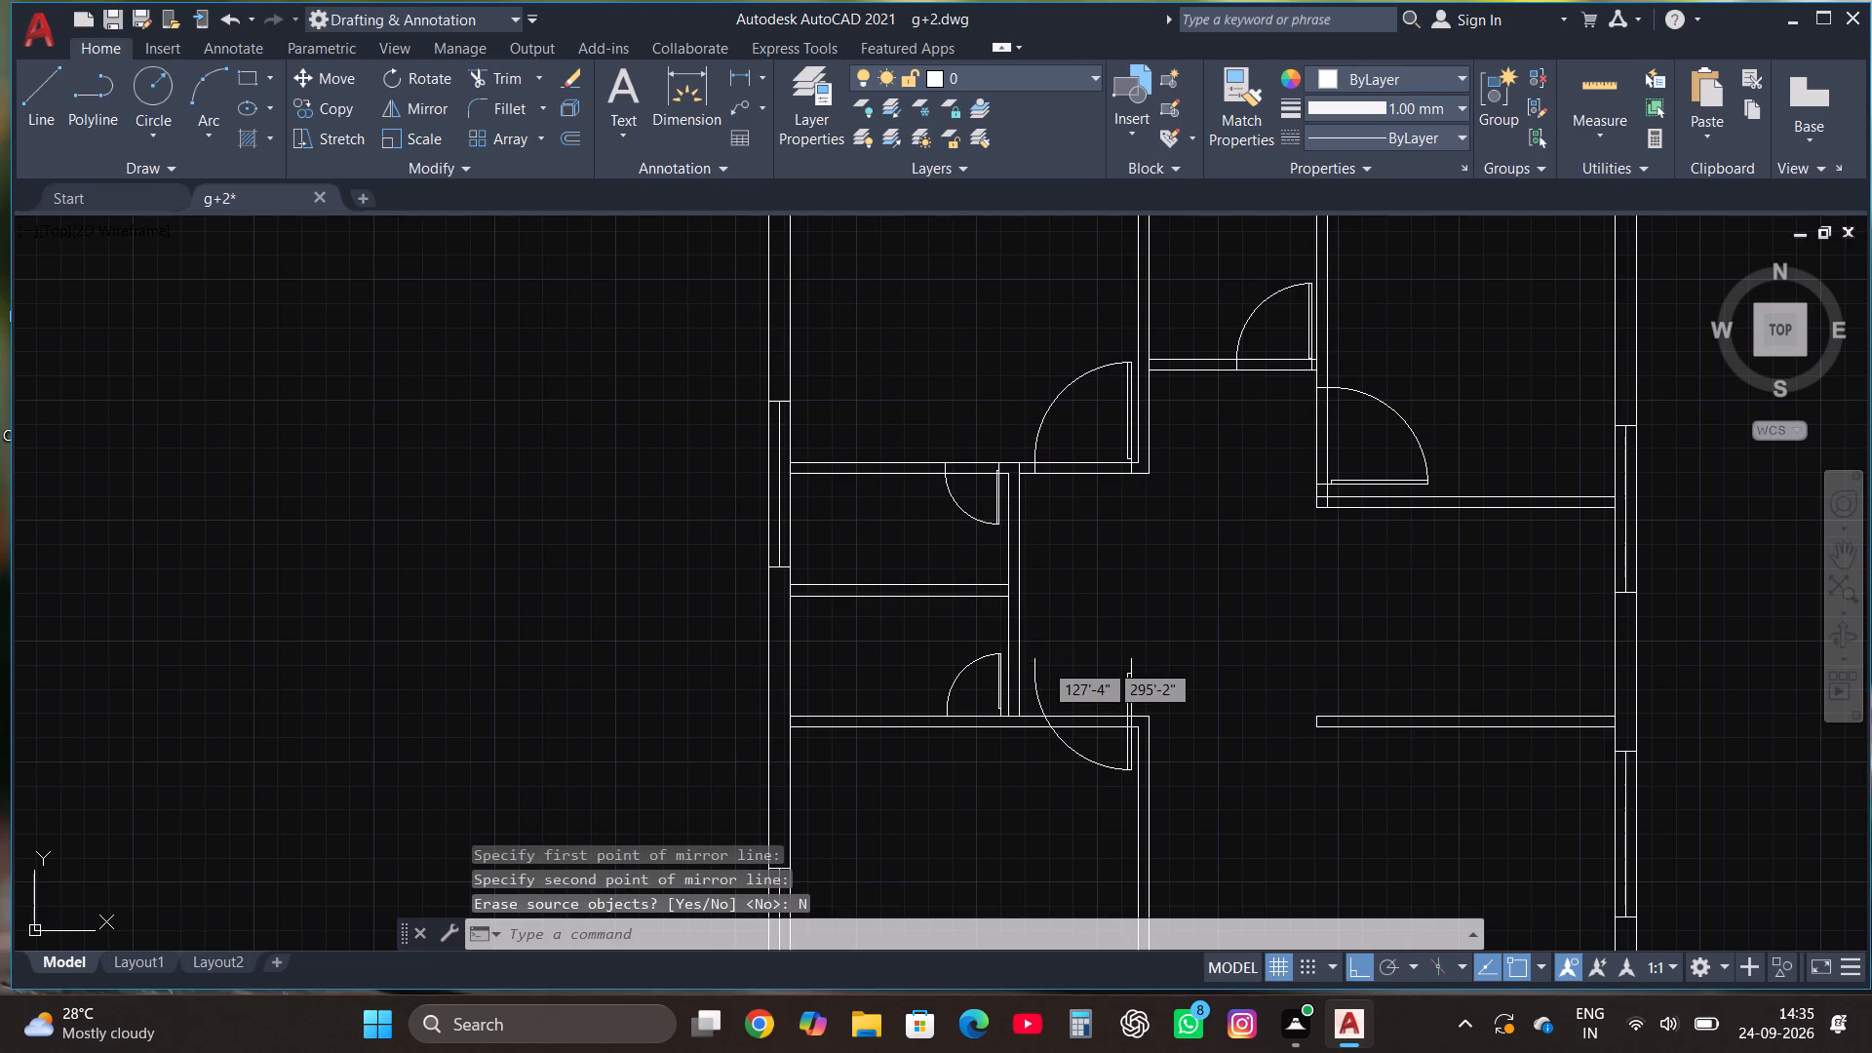
left_click(1035, 650)
left_click(1036, 665)
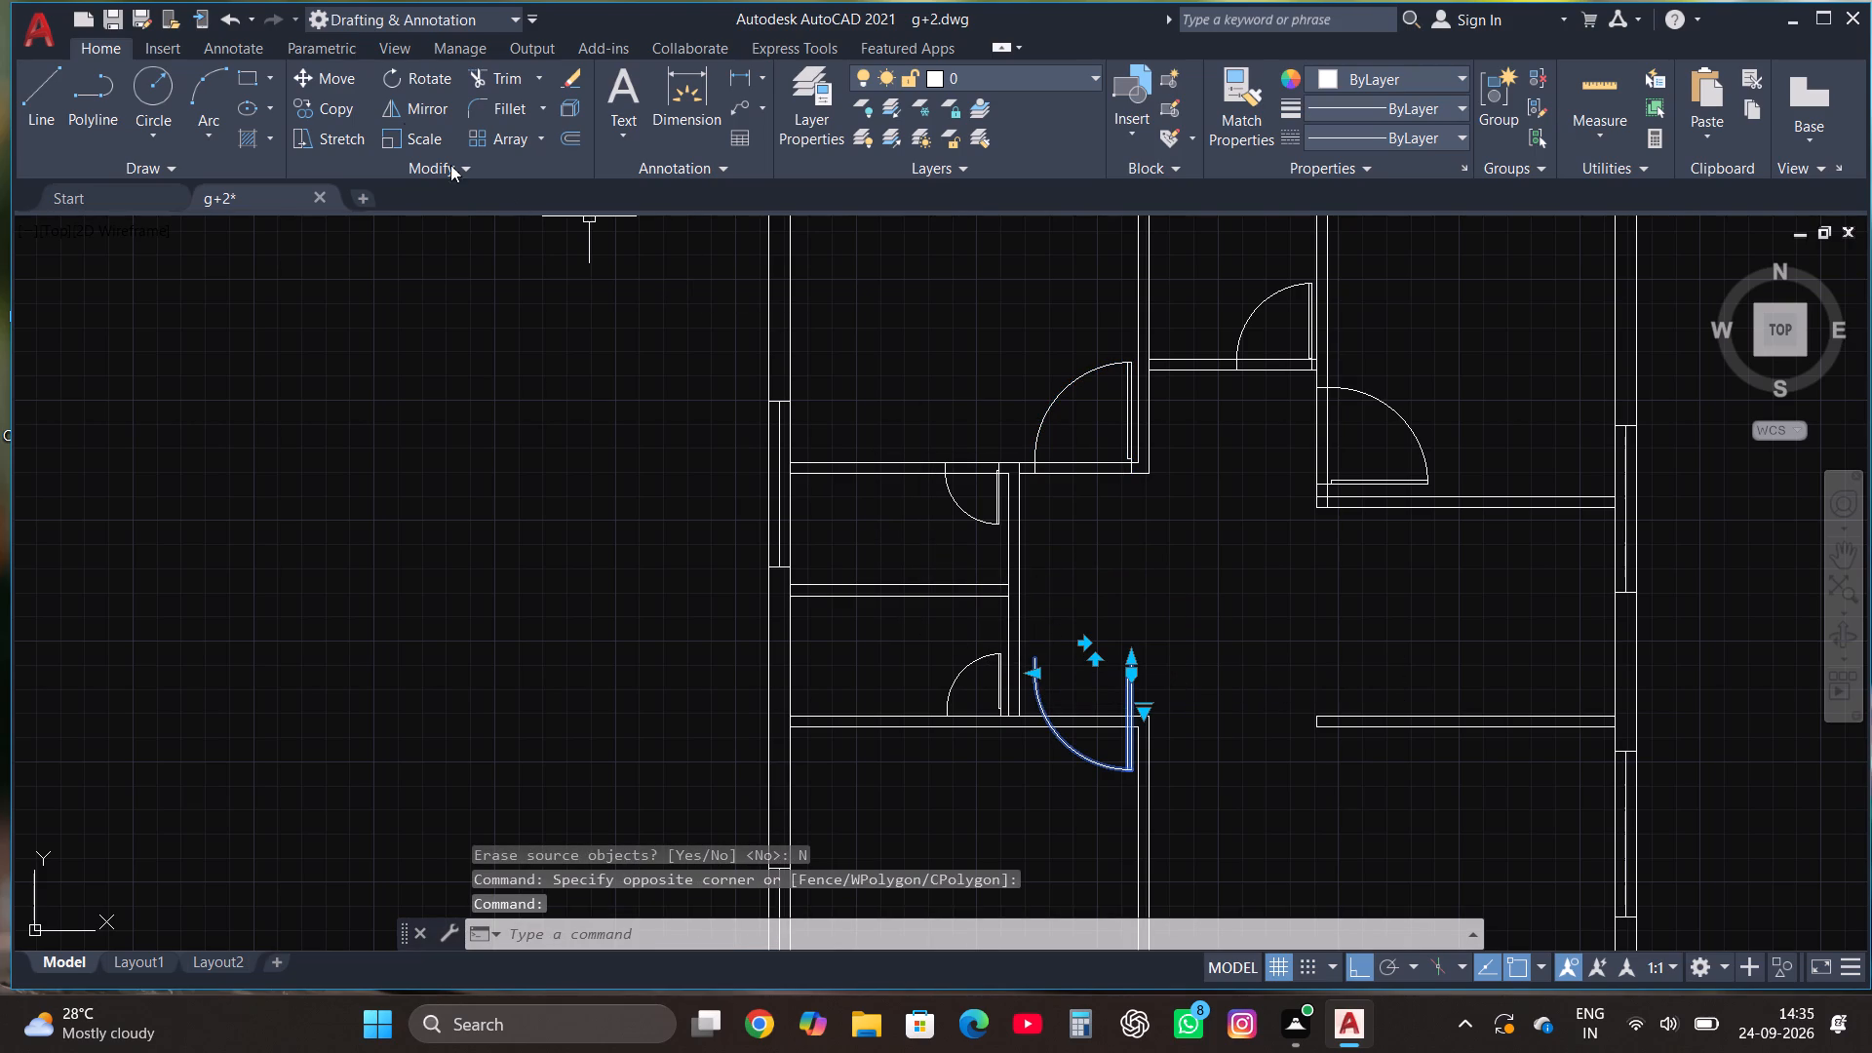
left_click(335, 77)
scroll(1134, 800, "up", 2)
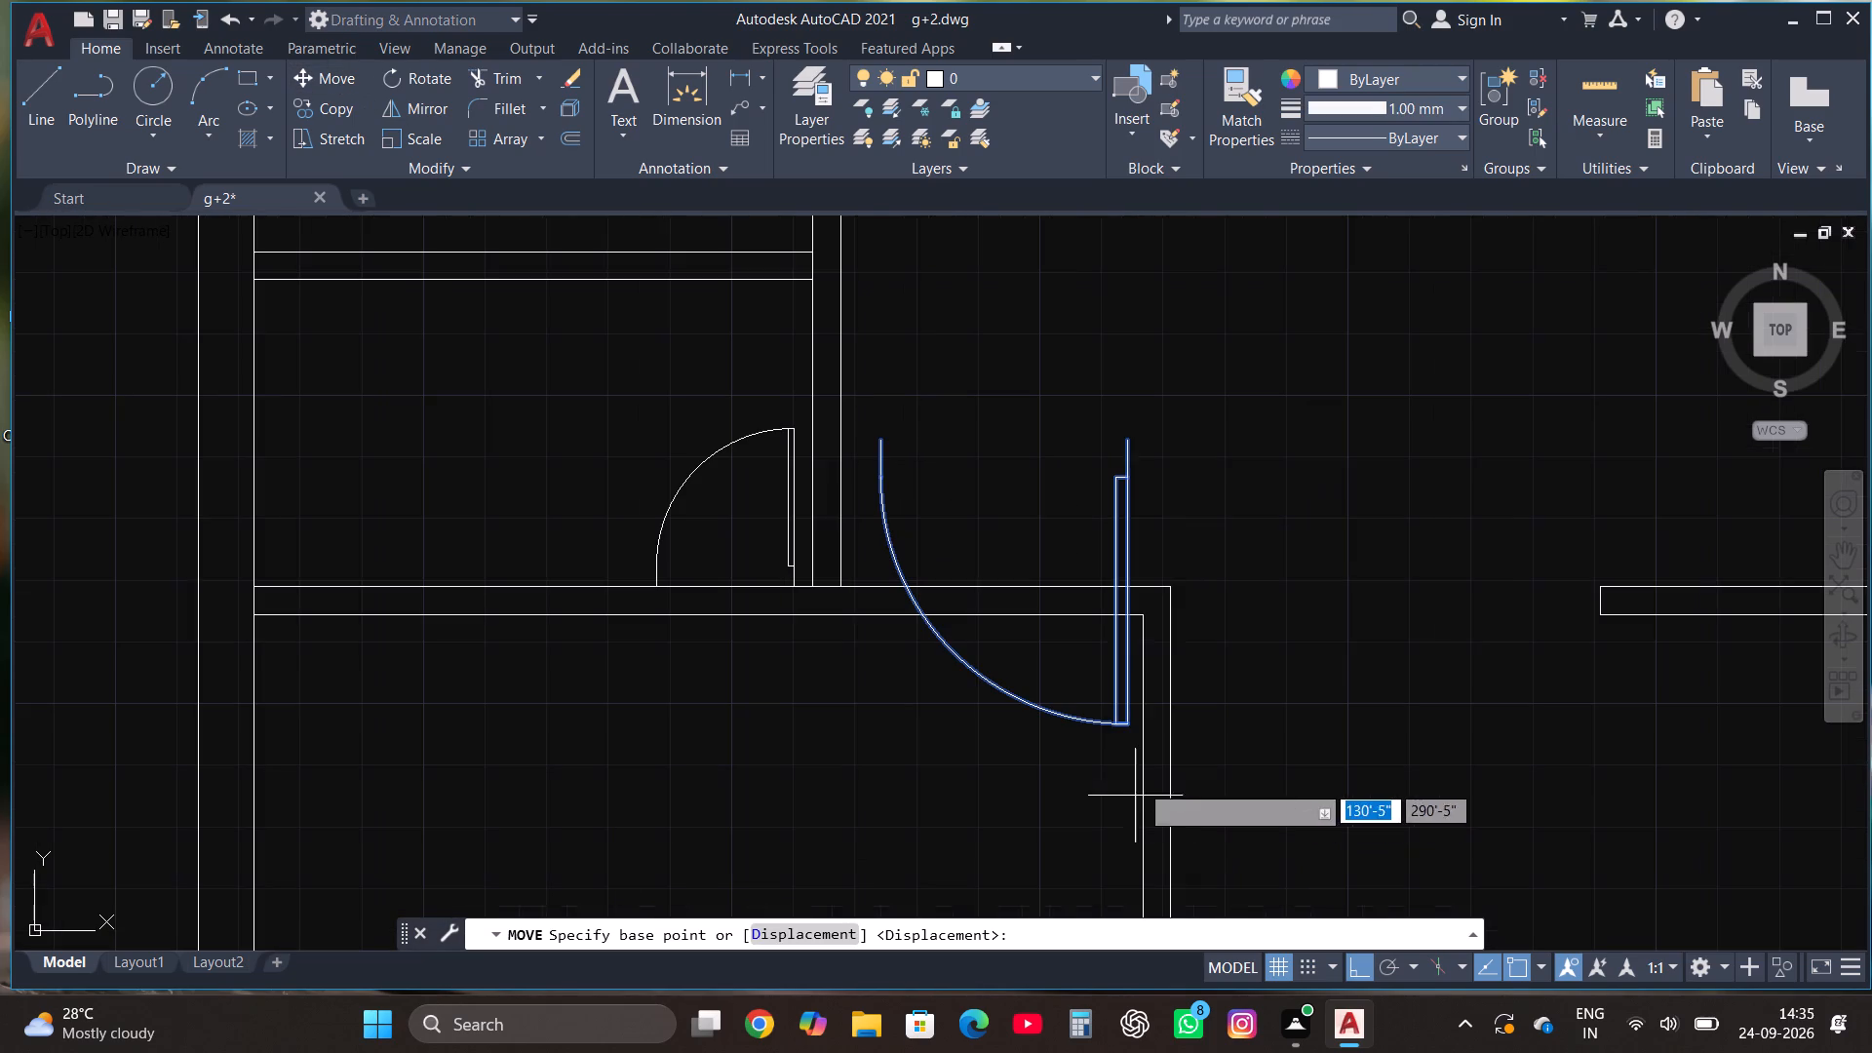
left_click(1126, 439)
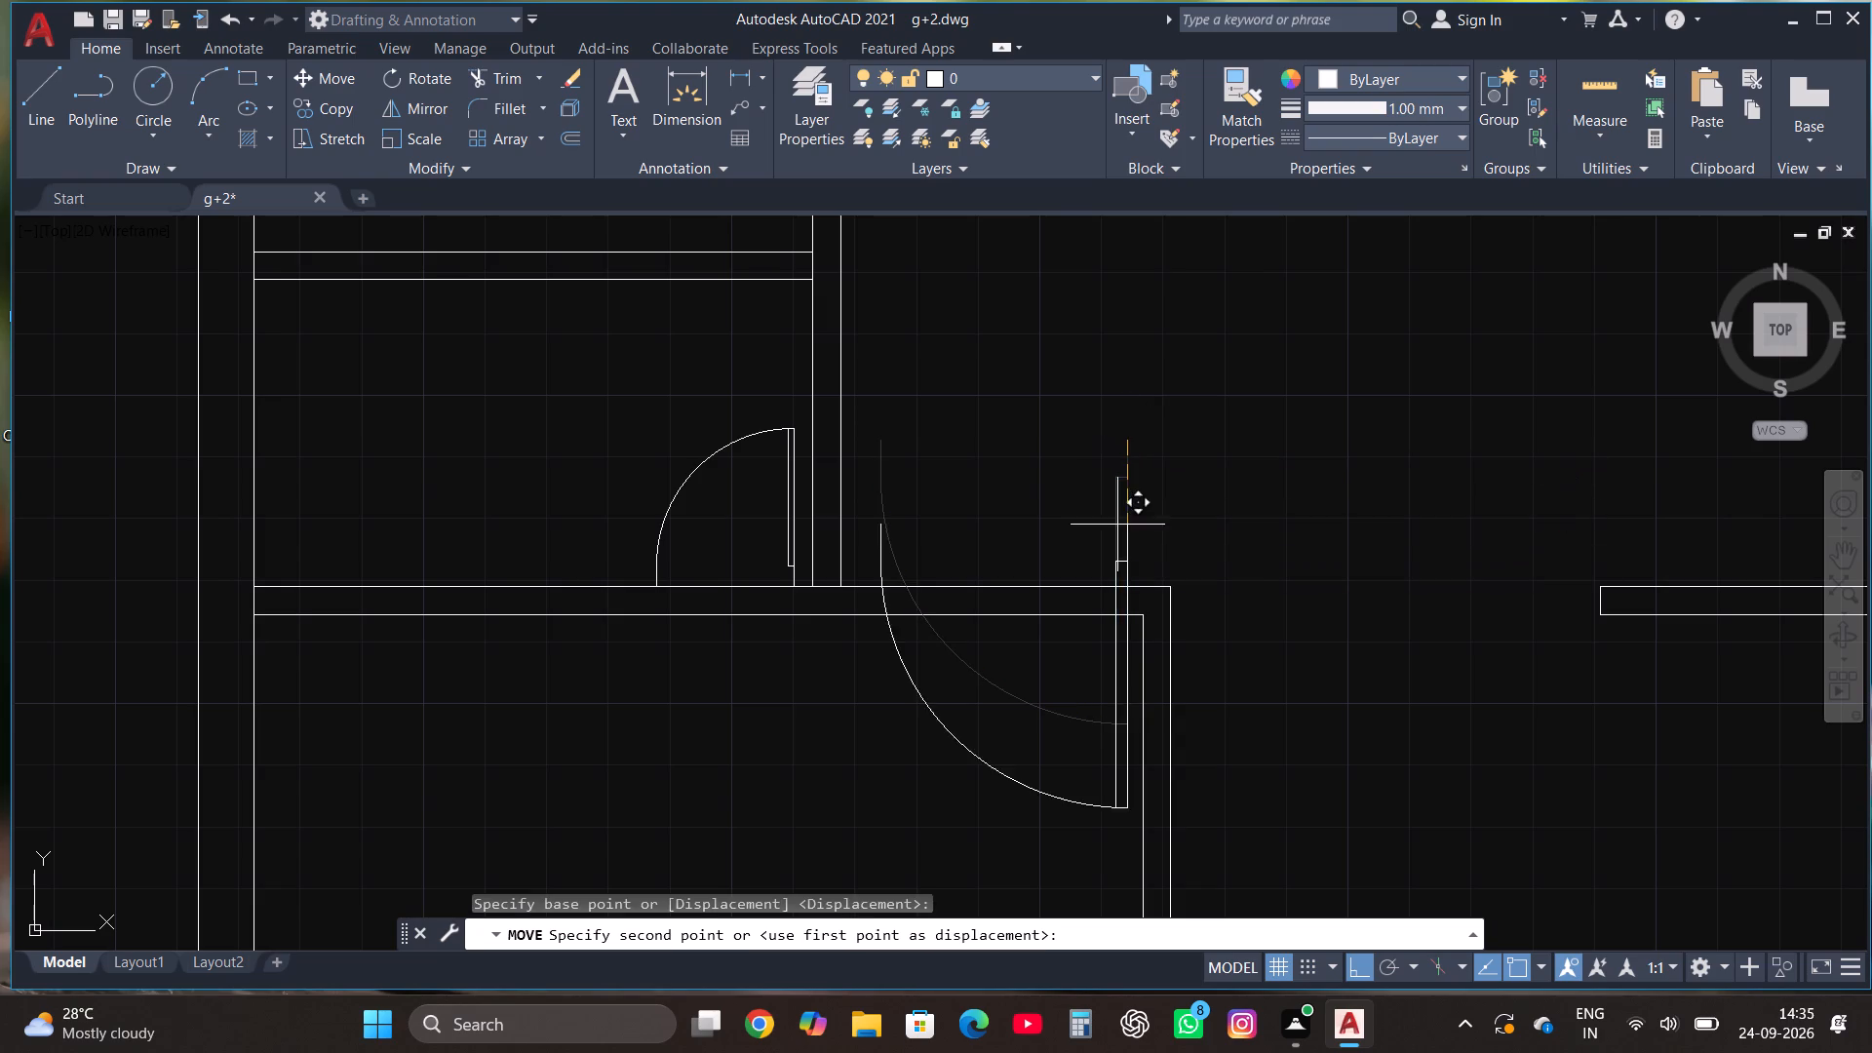
key("F8")
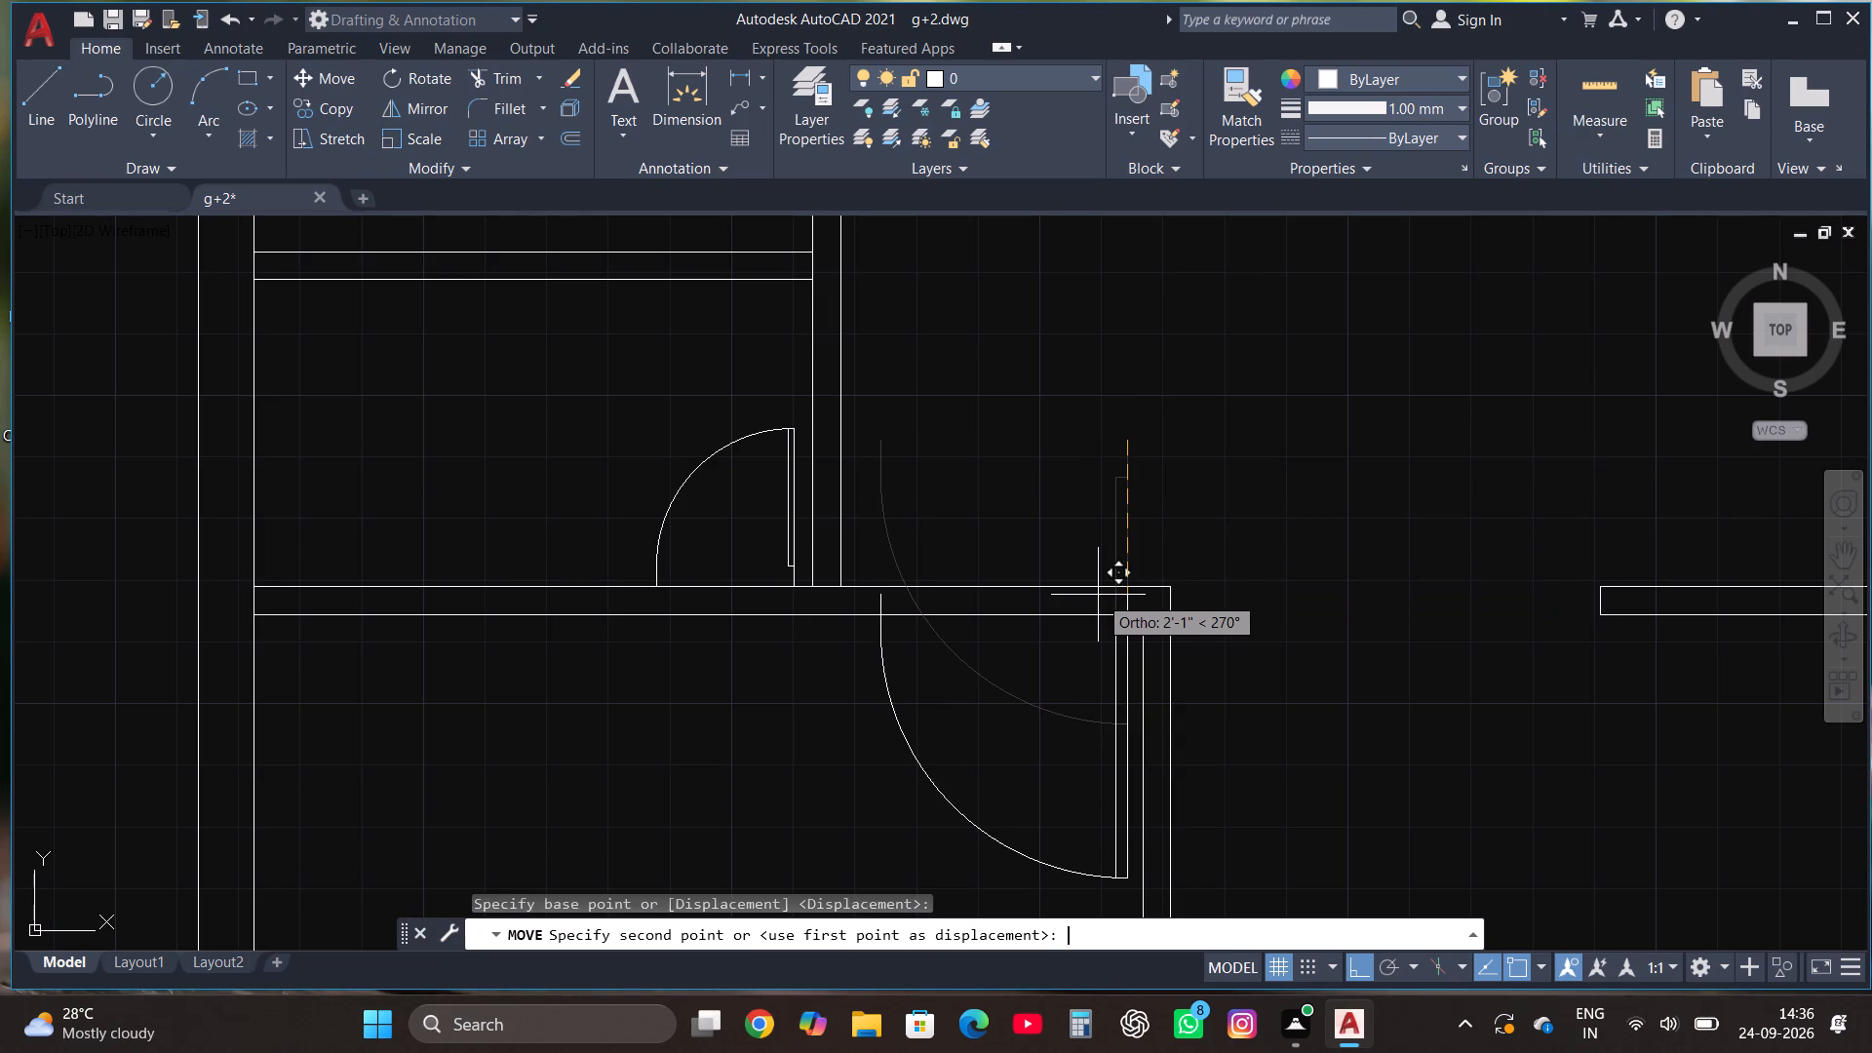
left_click(1128, 590)
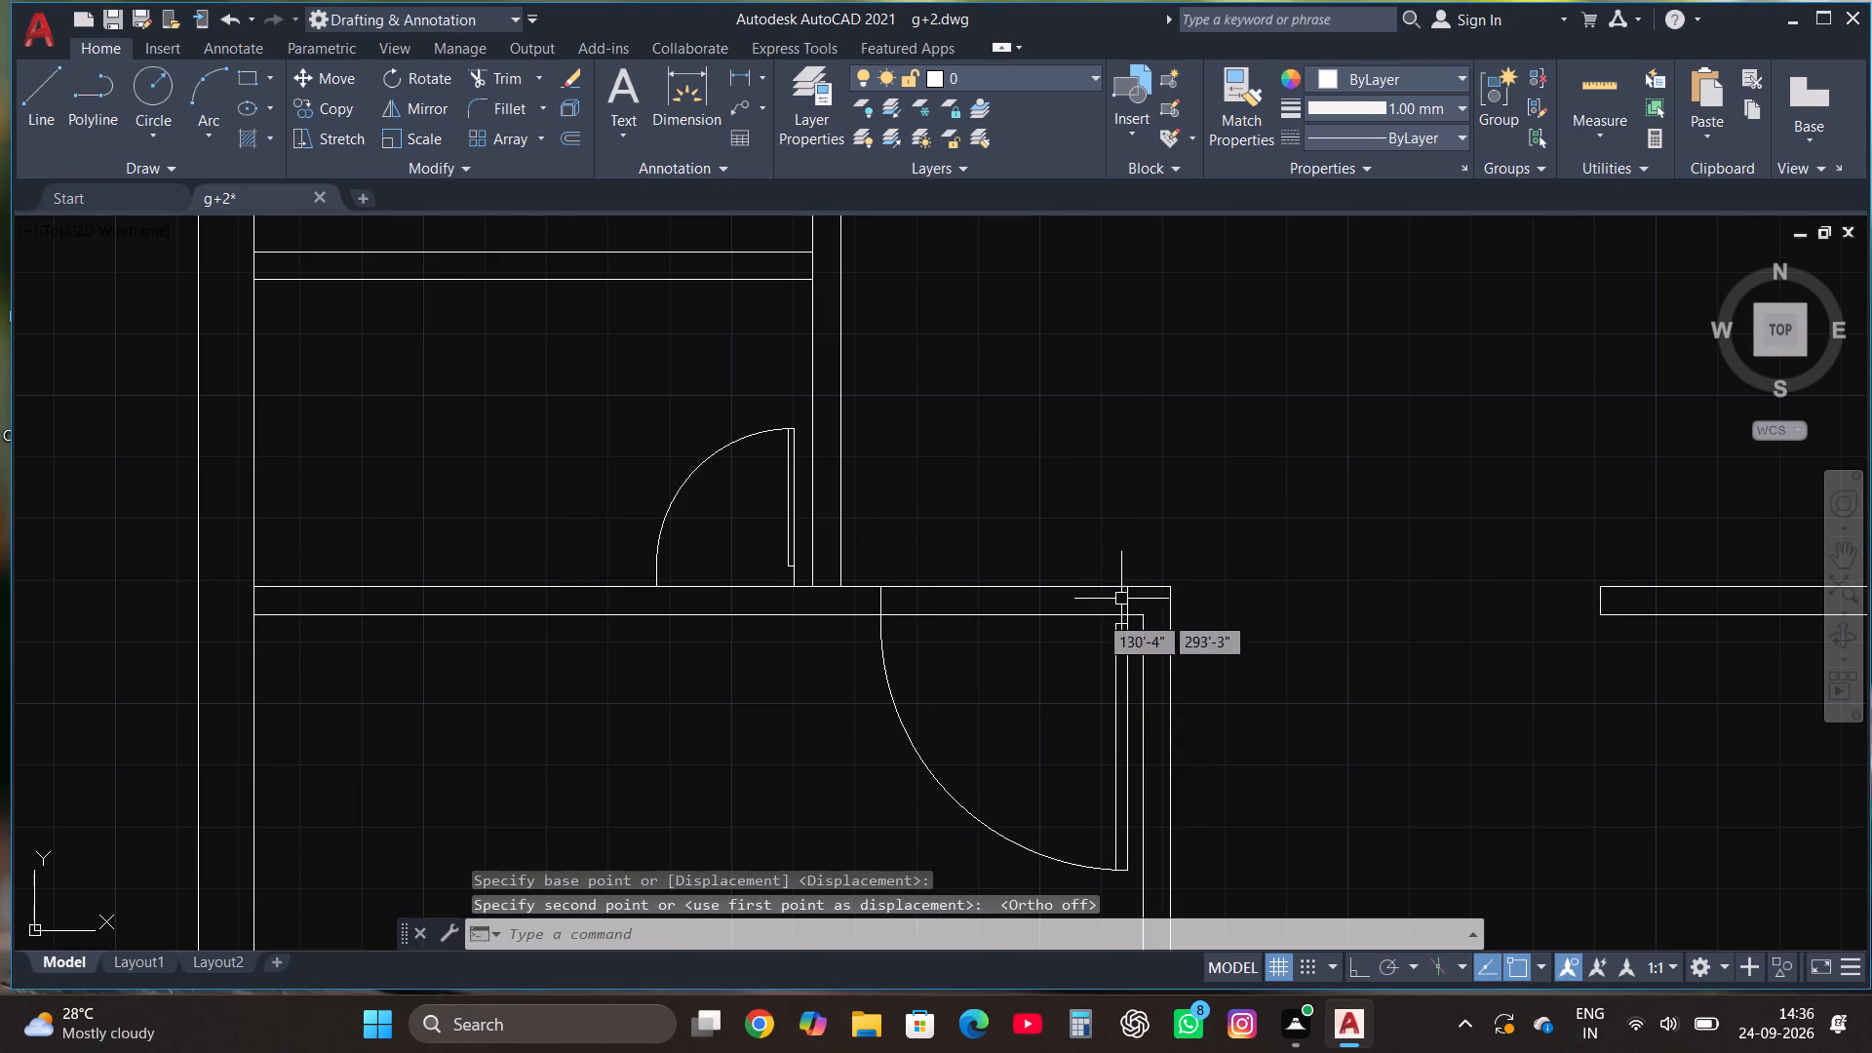
Trim both wall lines within the small door and the larger door on the northwest room's south partition to open the doorways.
scroll(950, 709, "down", 2)
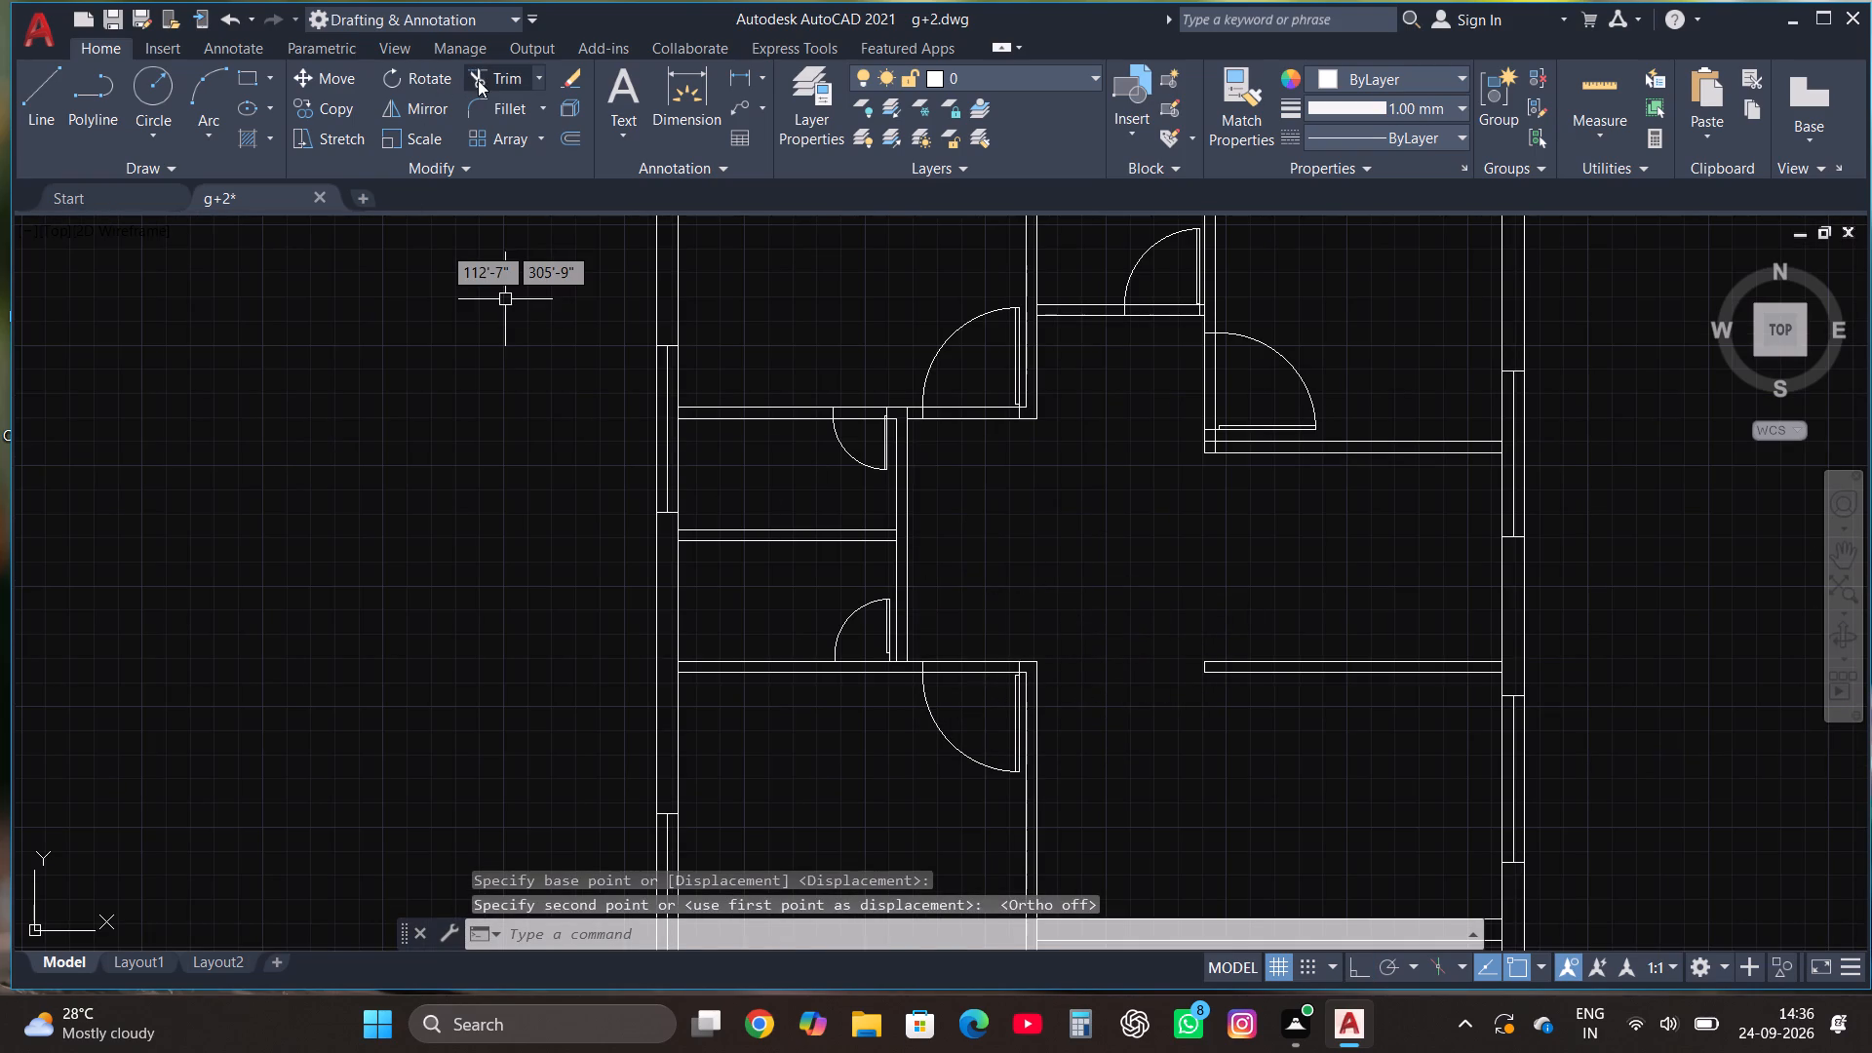
left_click(526, 80)
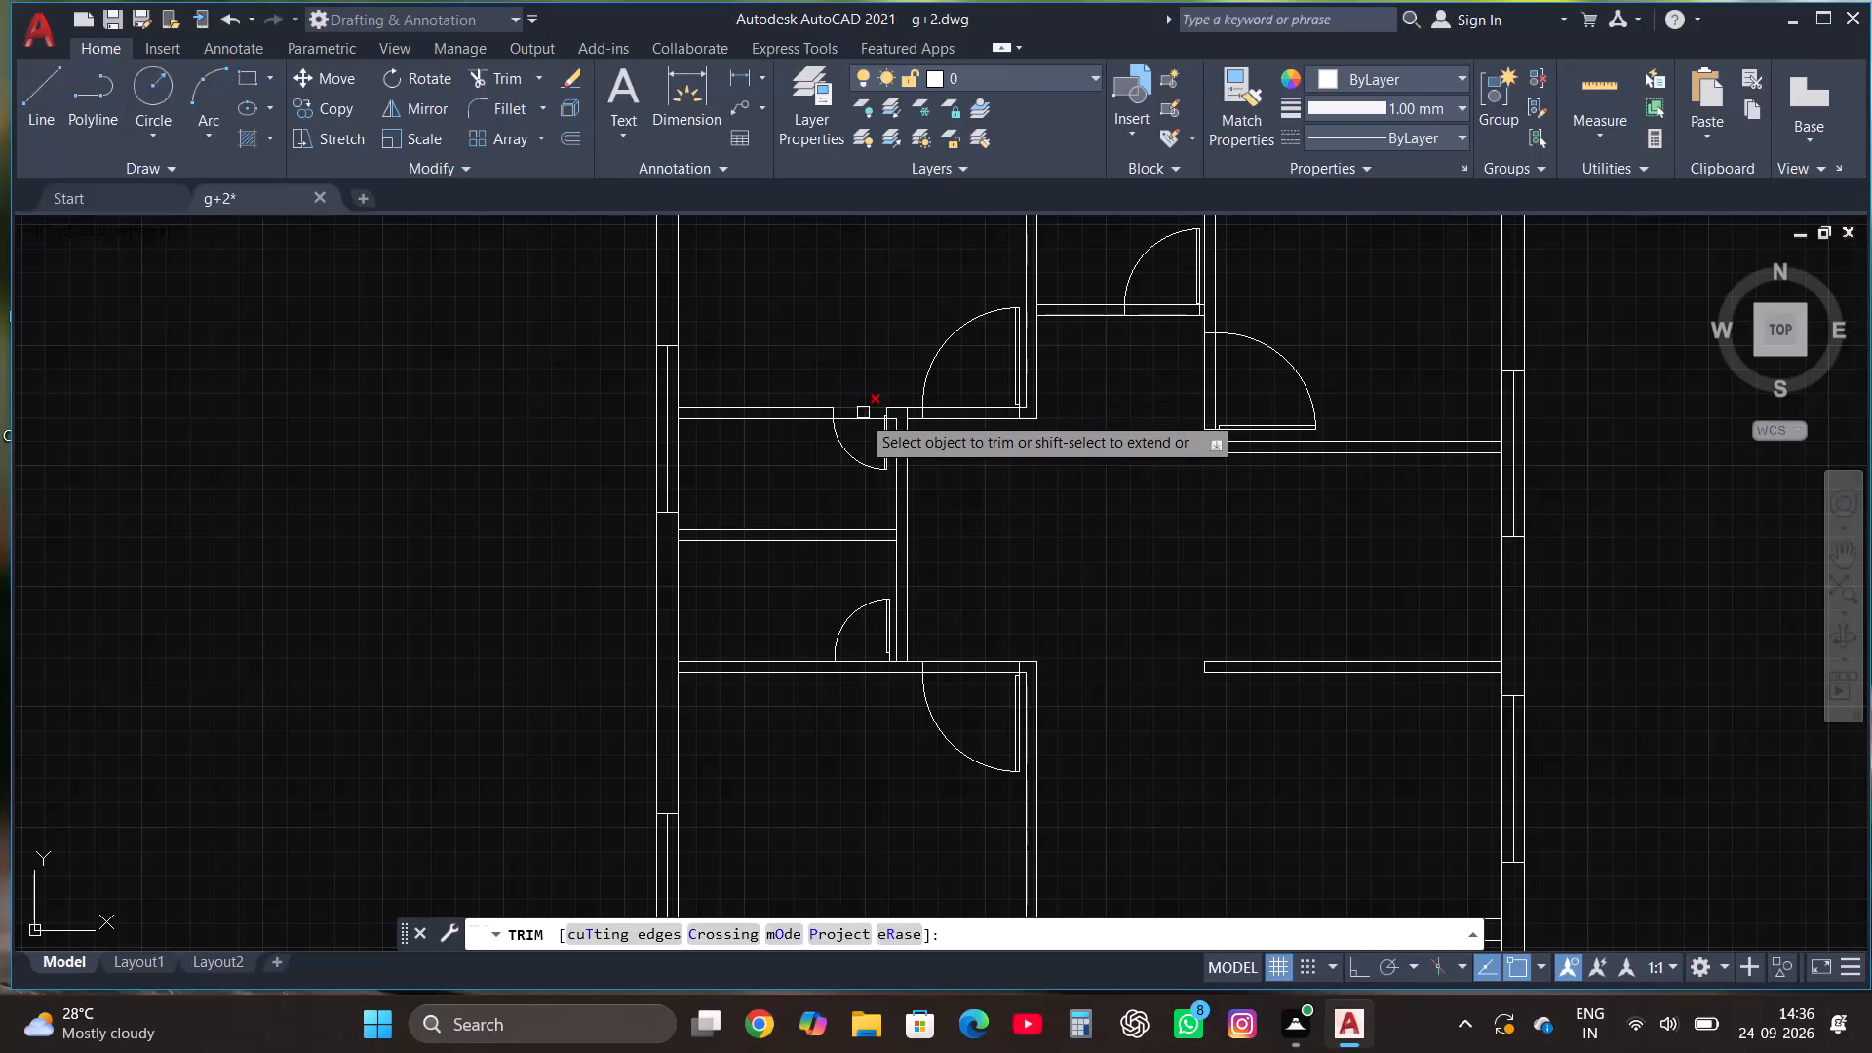
left_click(856, 430)
left_click(857, 359)
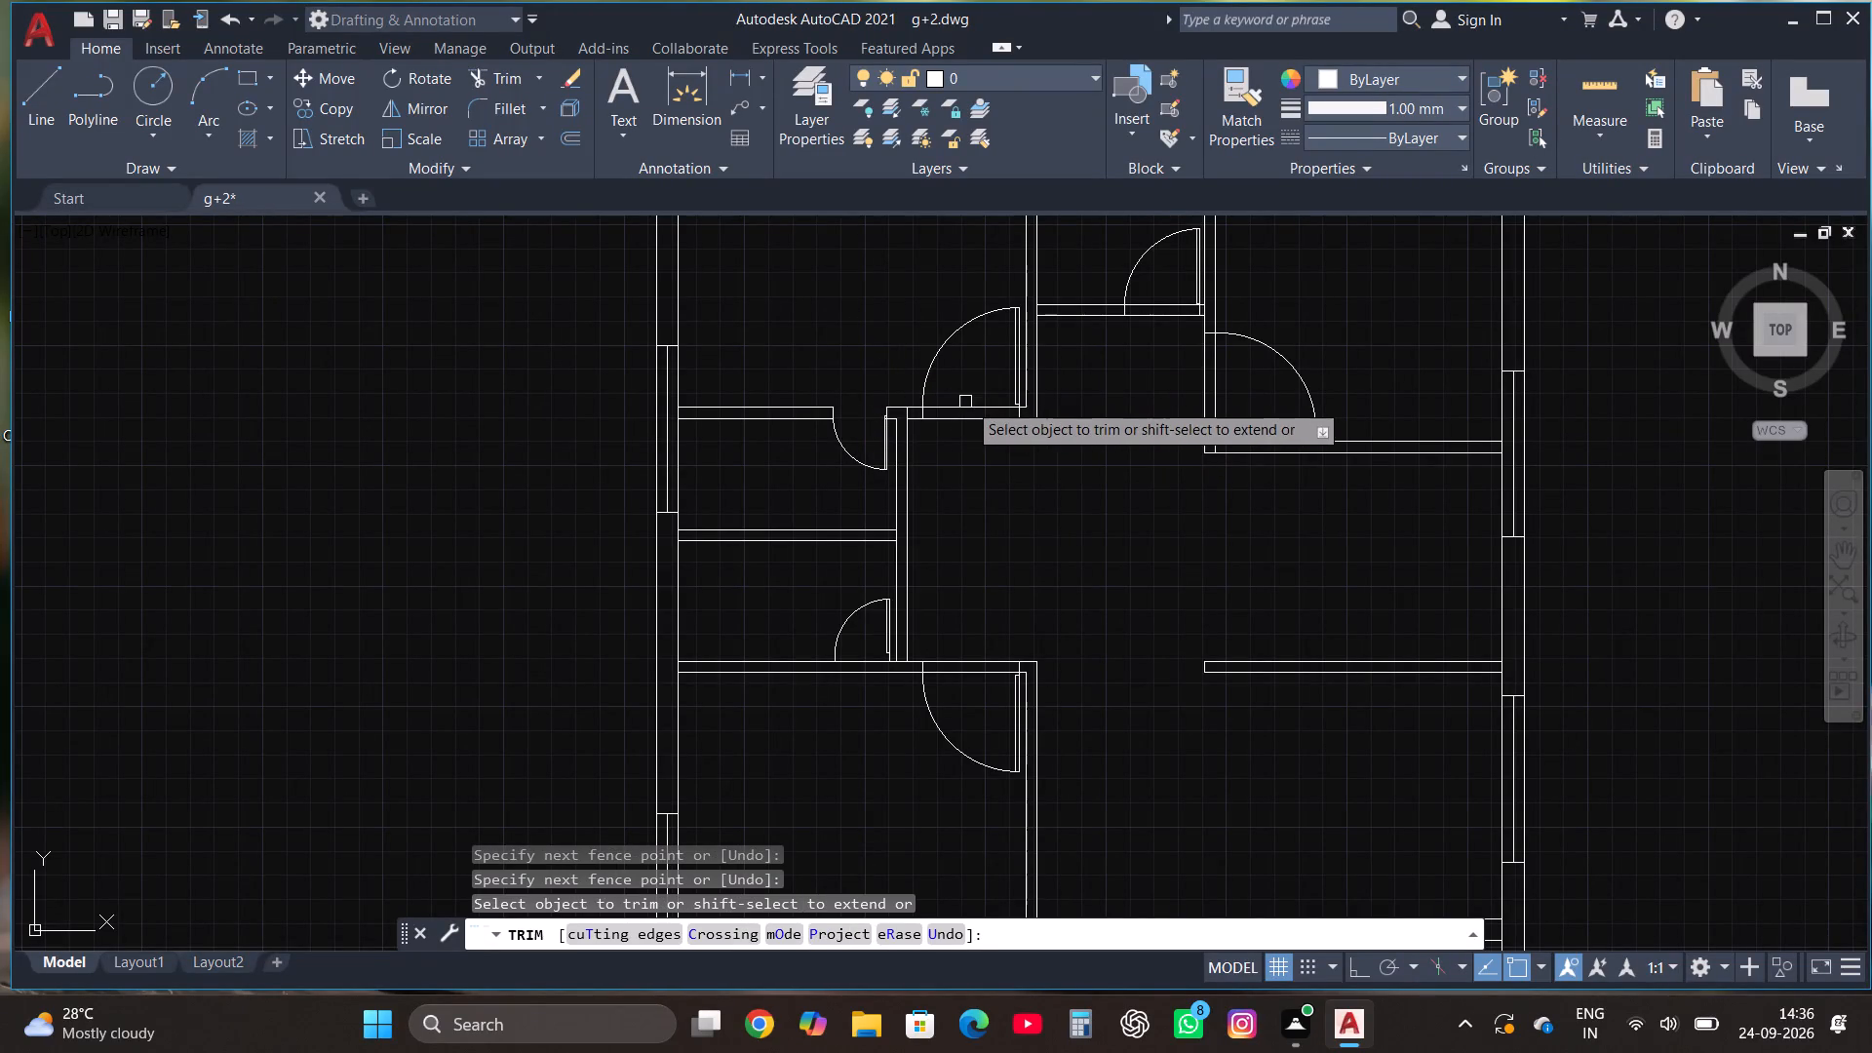
left_click(967, 396)
left_click(962, 460)
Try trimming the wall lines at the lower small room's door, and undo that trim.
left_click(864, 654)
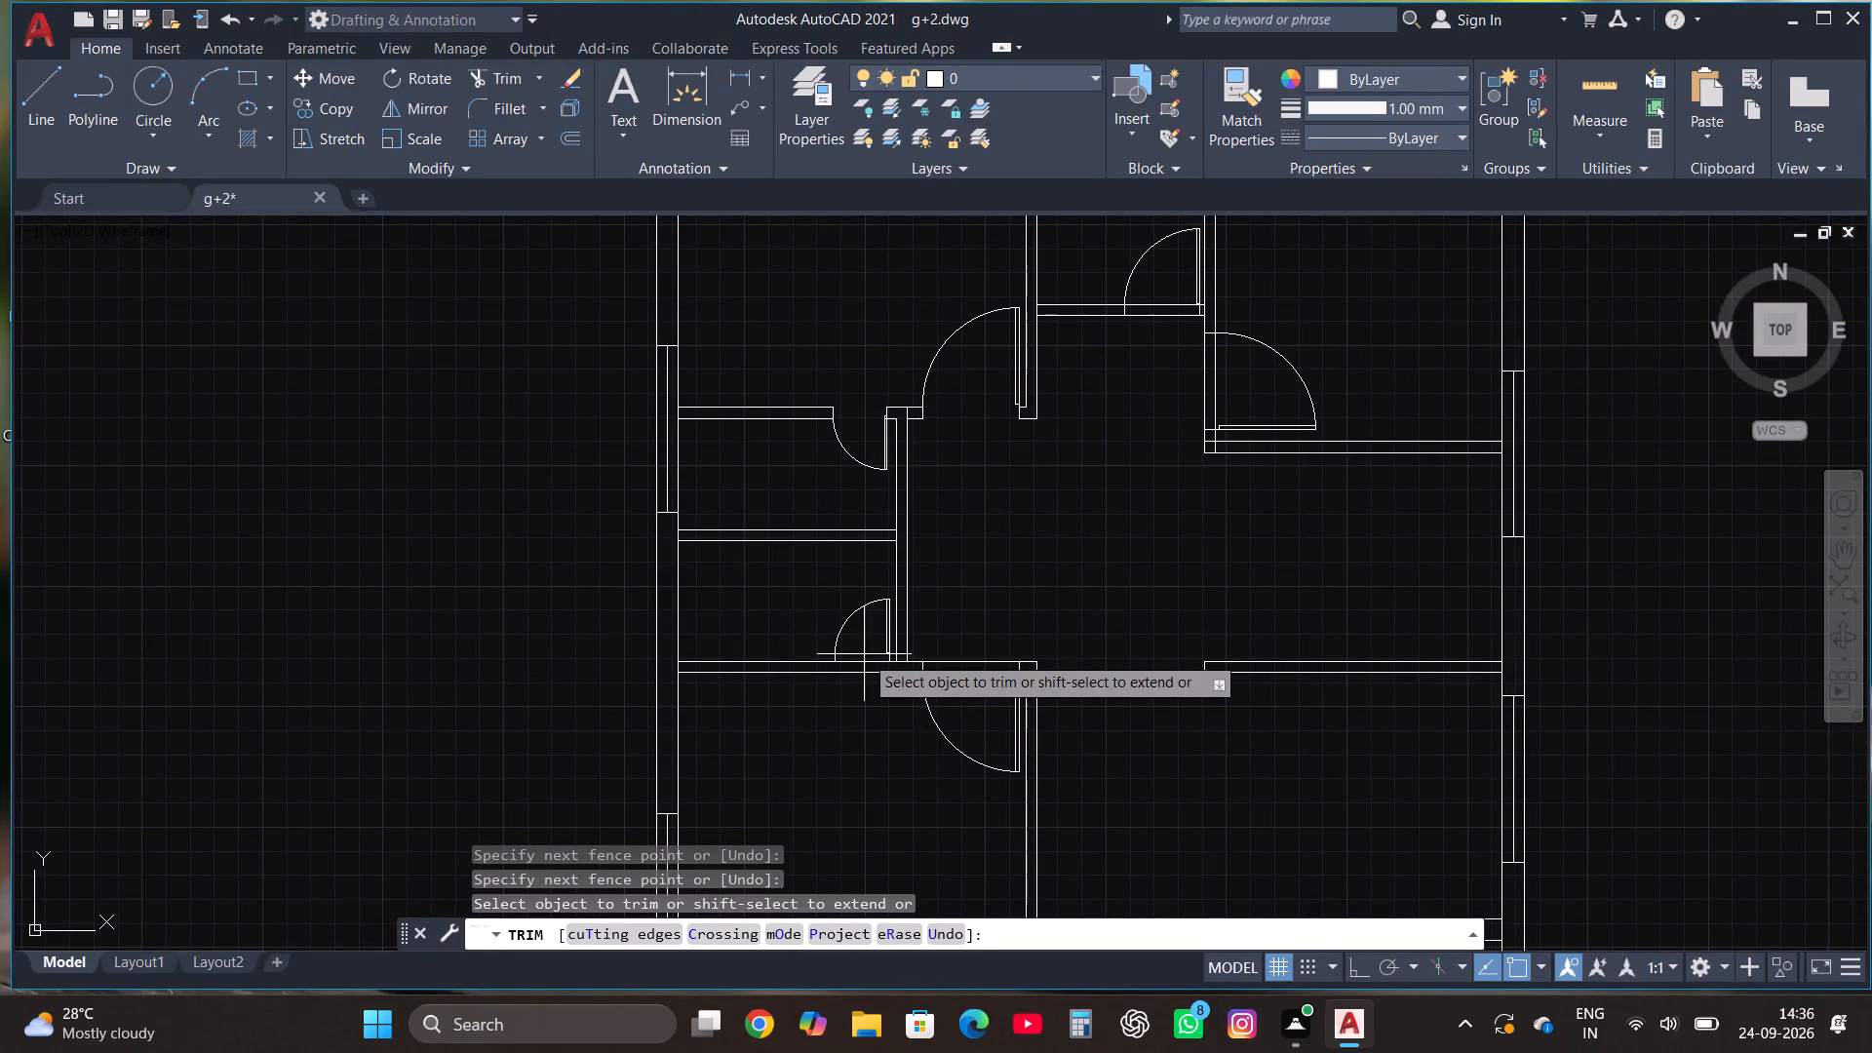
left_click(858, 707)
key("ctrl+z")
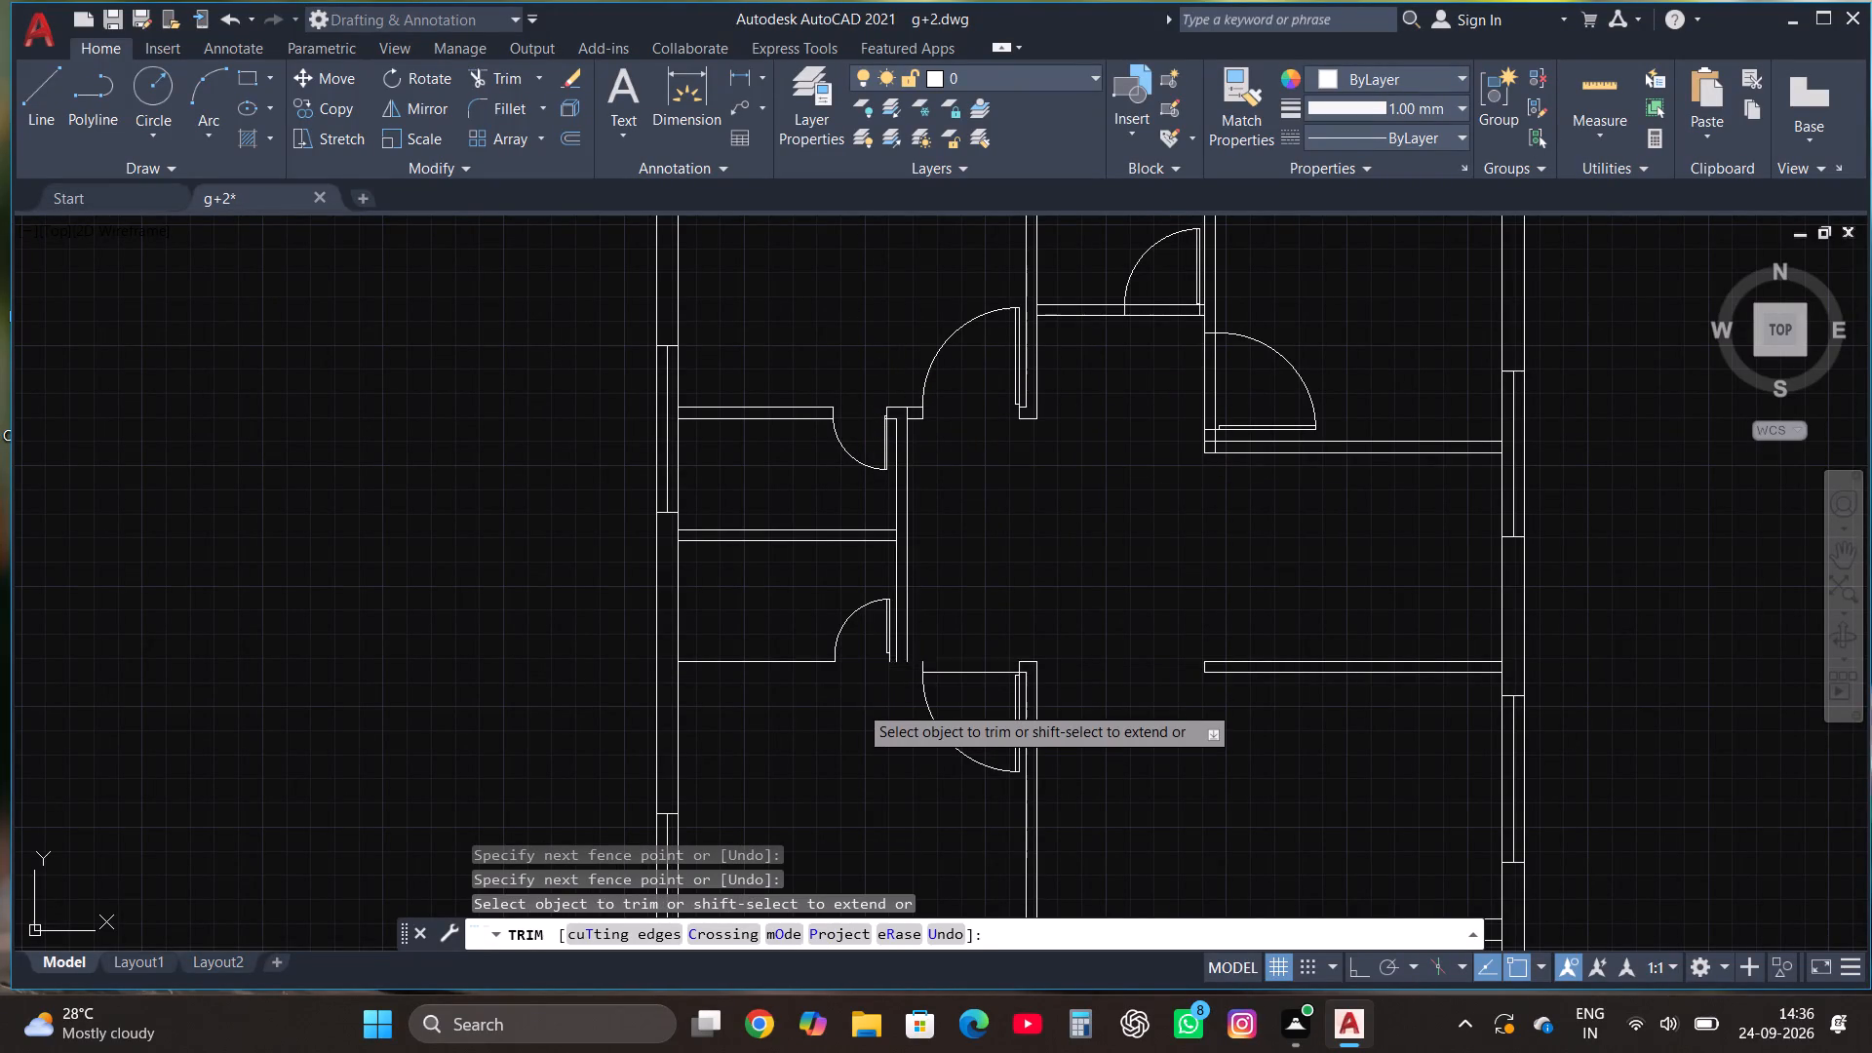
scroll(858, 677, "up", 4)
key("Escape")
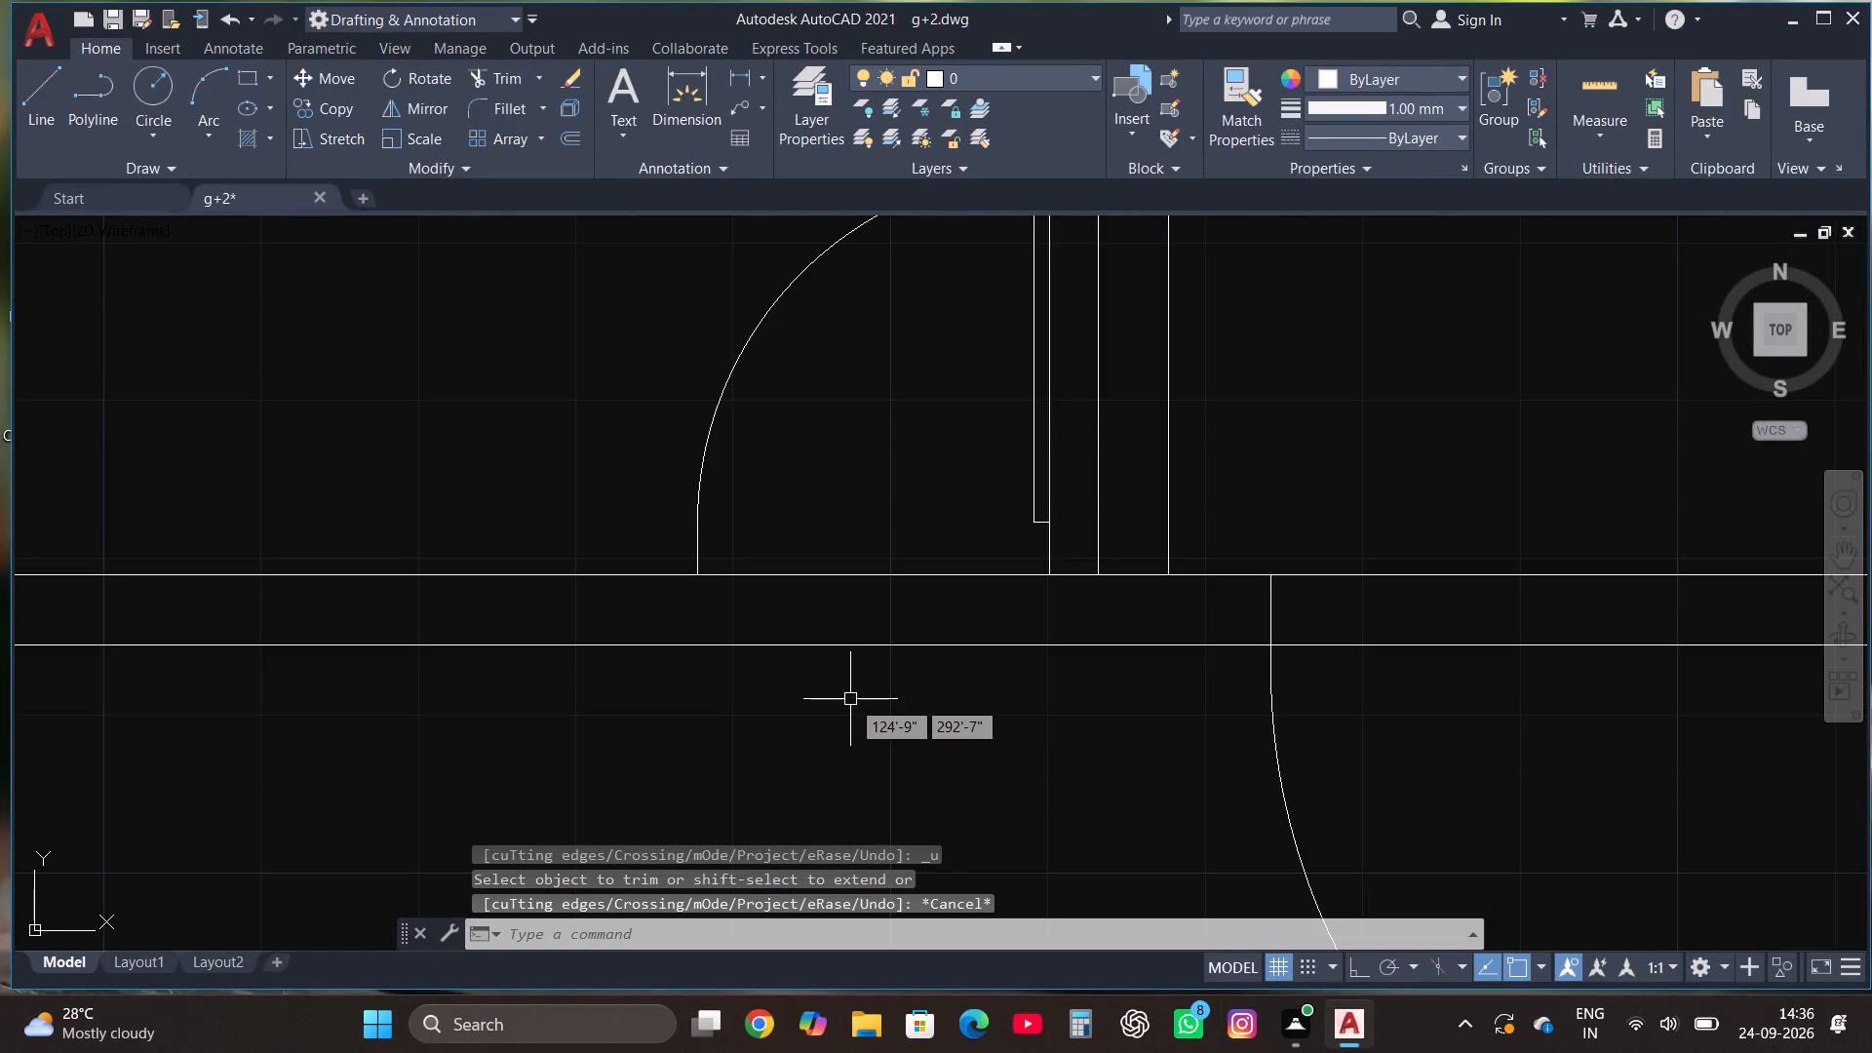
Move the lower small room's door south so its jamb ends meet the south face of the partition.
scroll(850, 699, "down", 2)
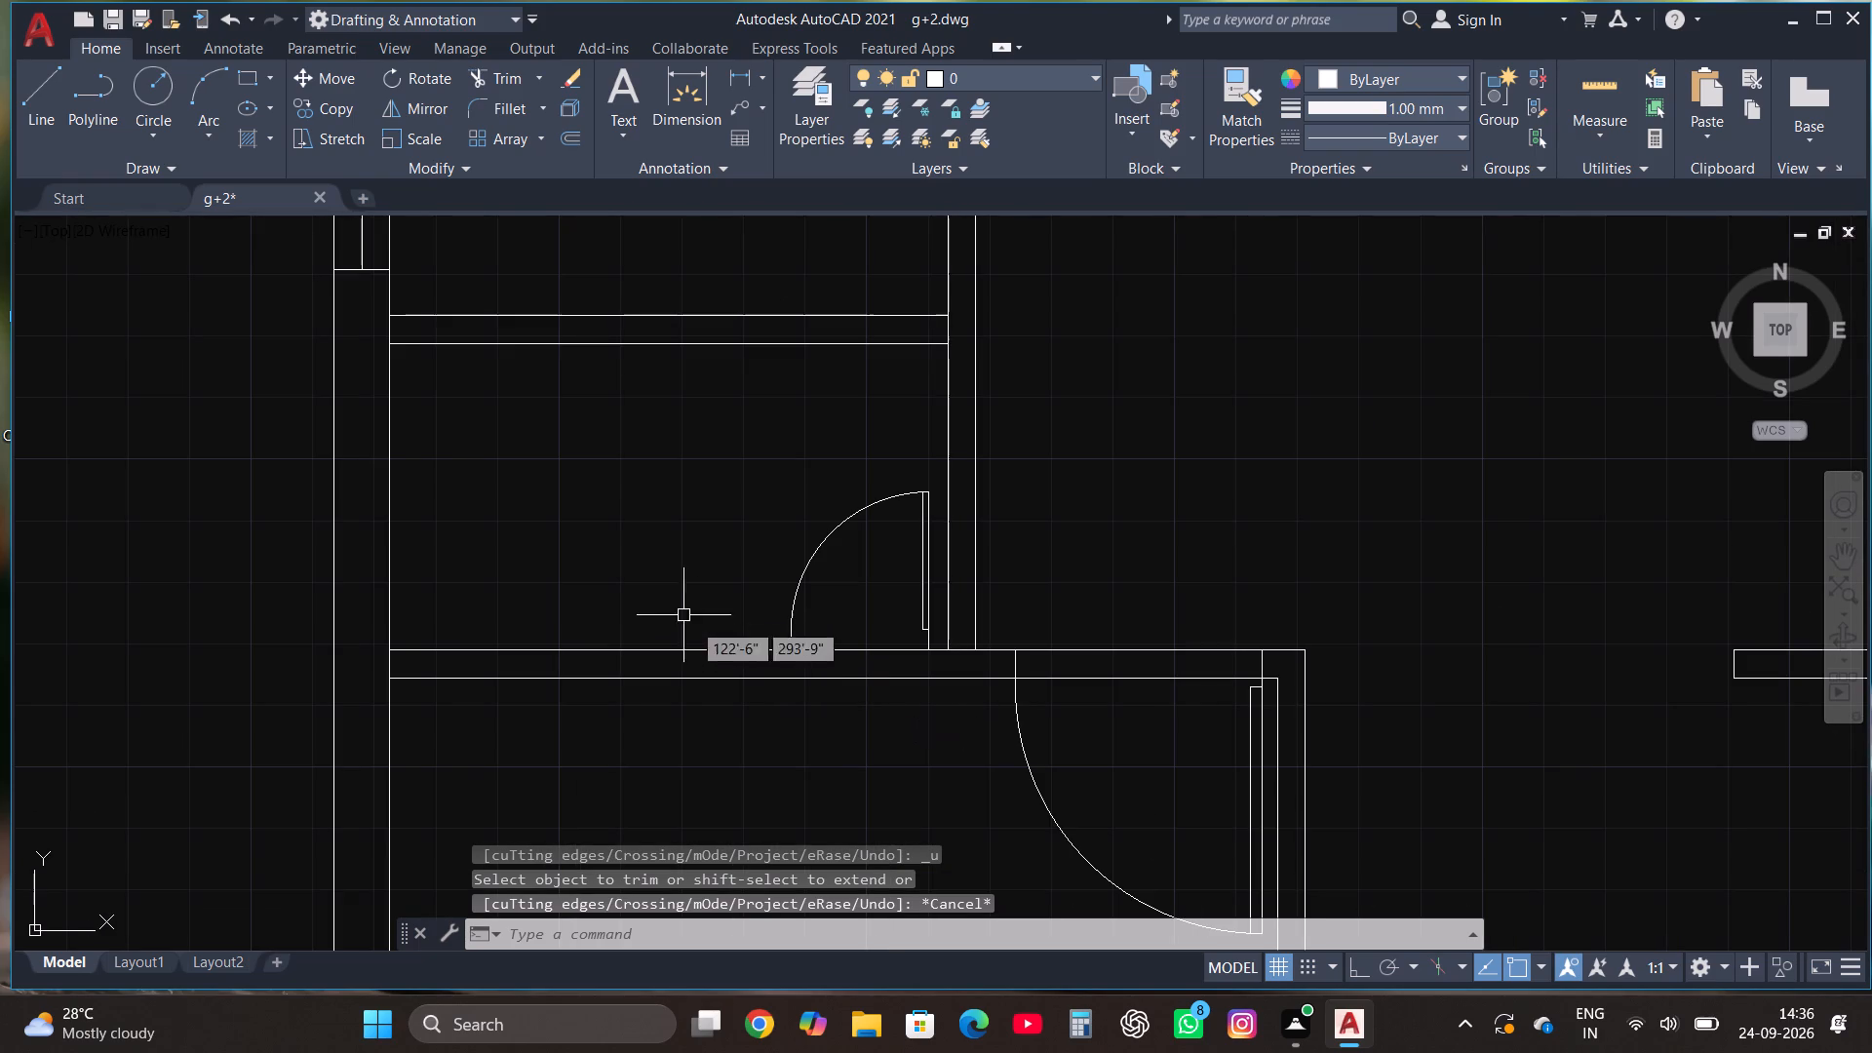
left_click(817, 586)
left_click(786, 530)
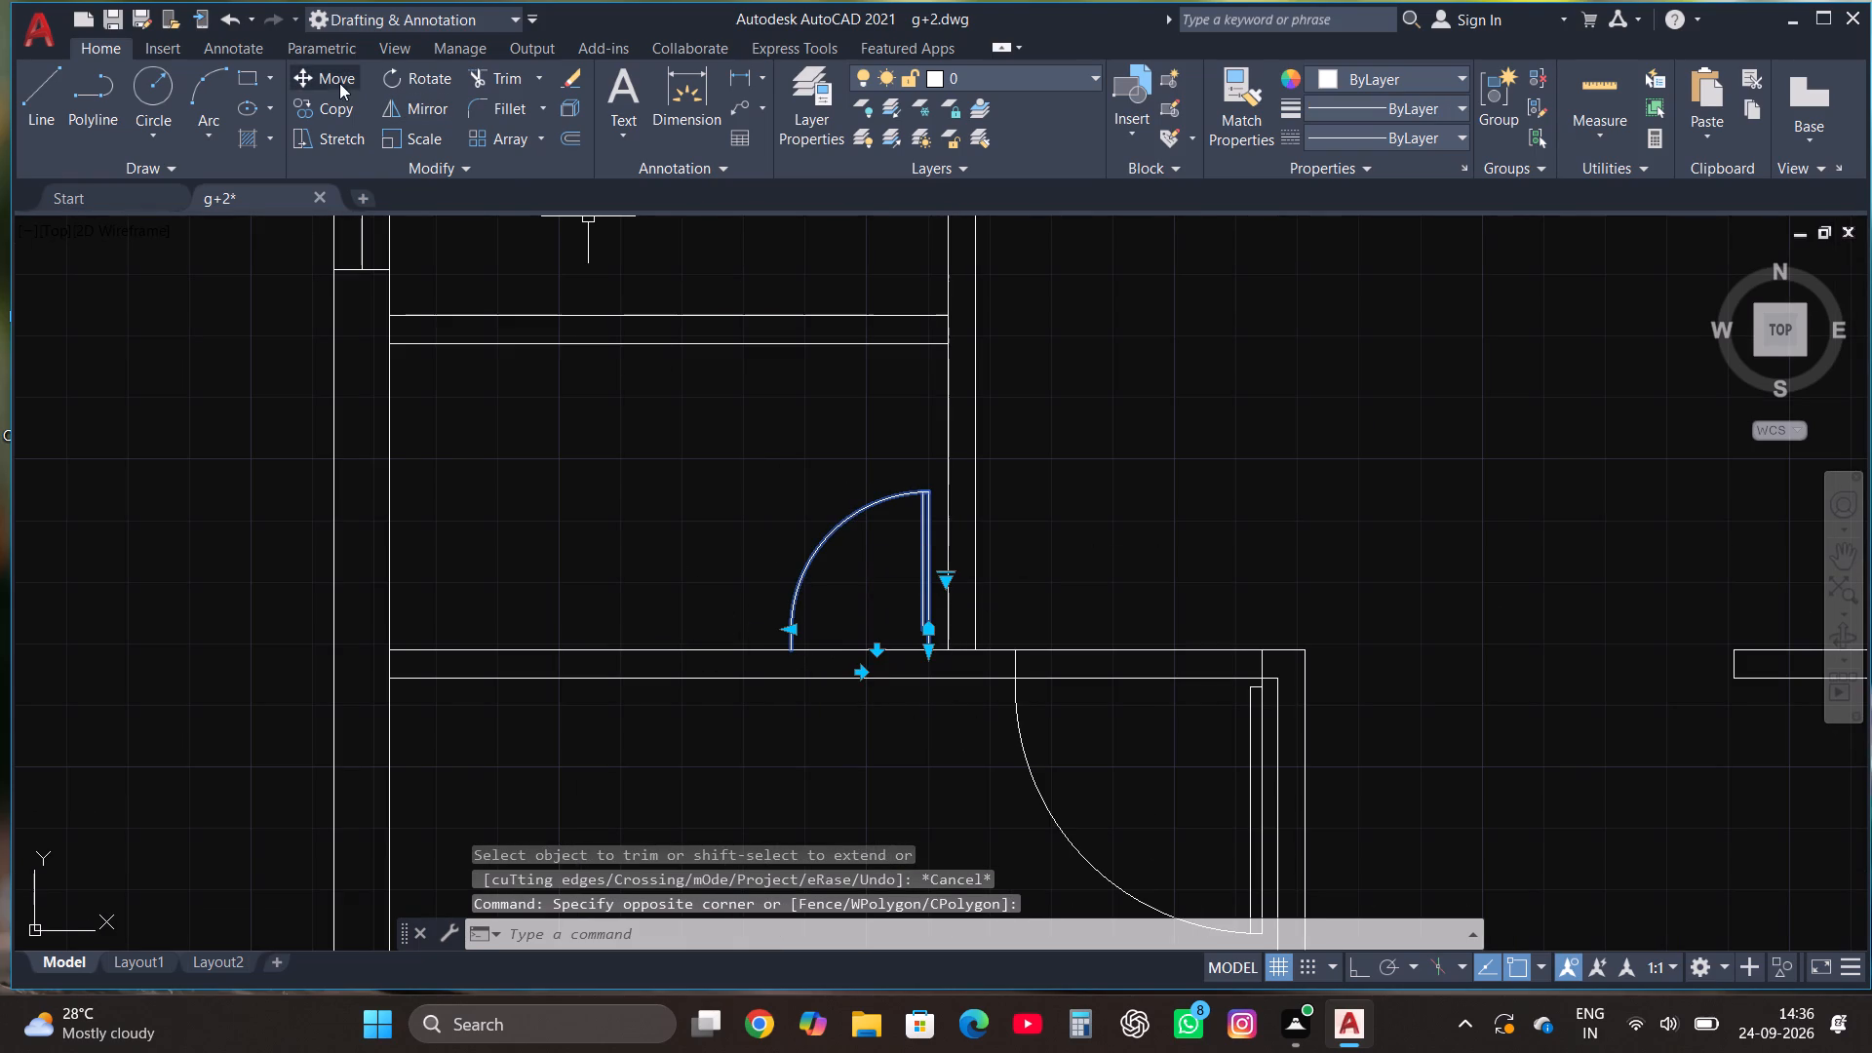
left_click(336, 80)
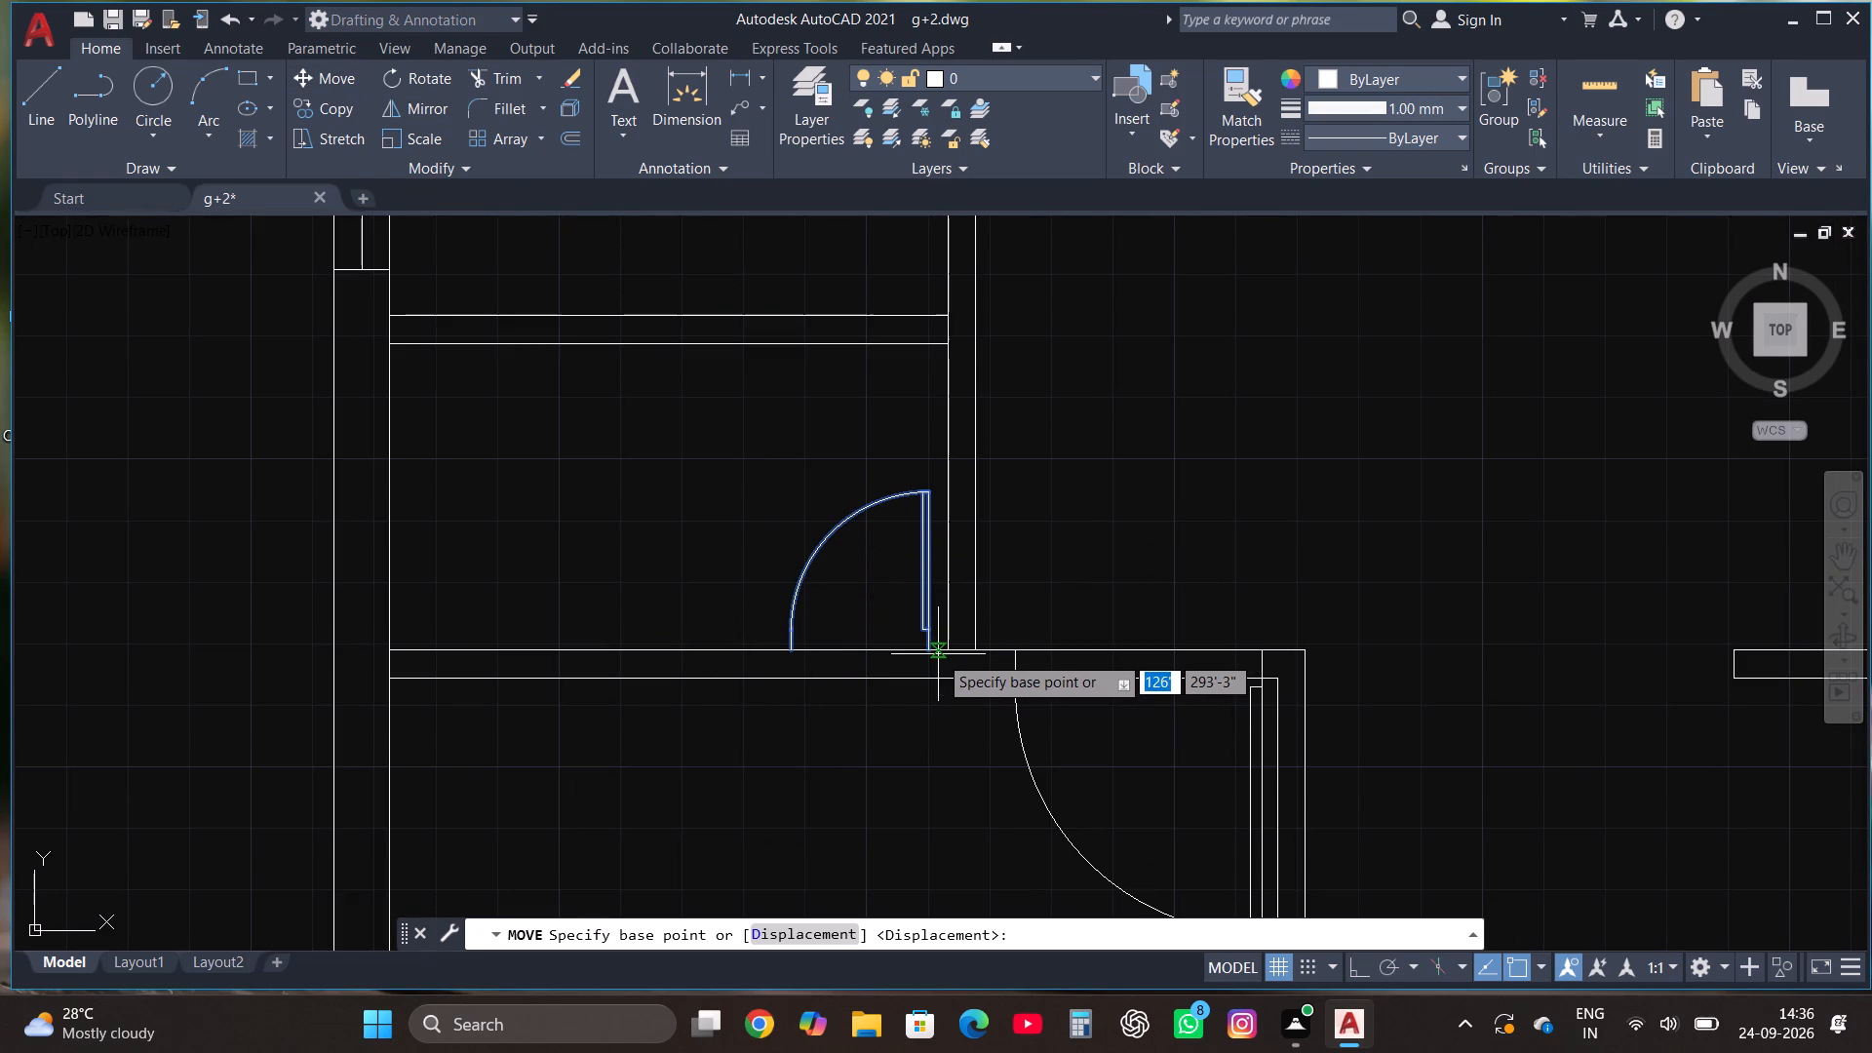
left_click(931, 652)
left_click(931, 674)
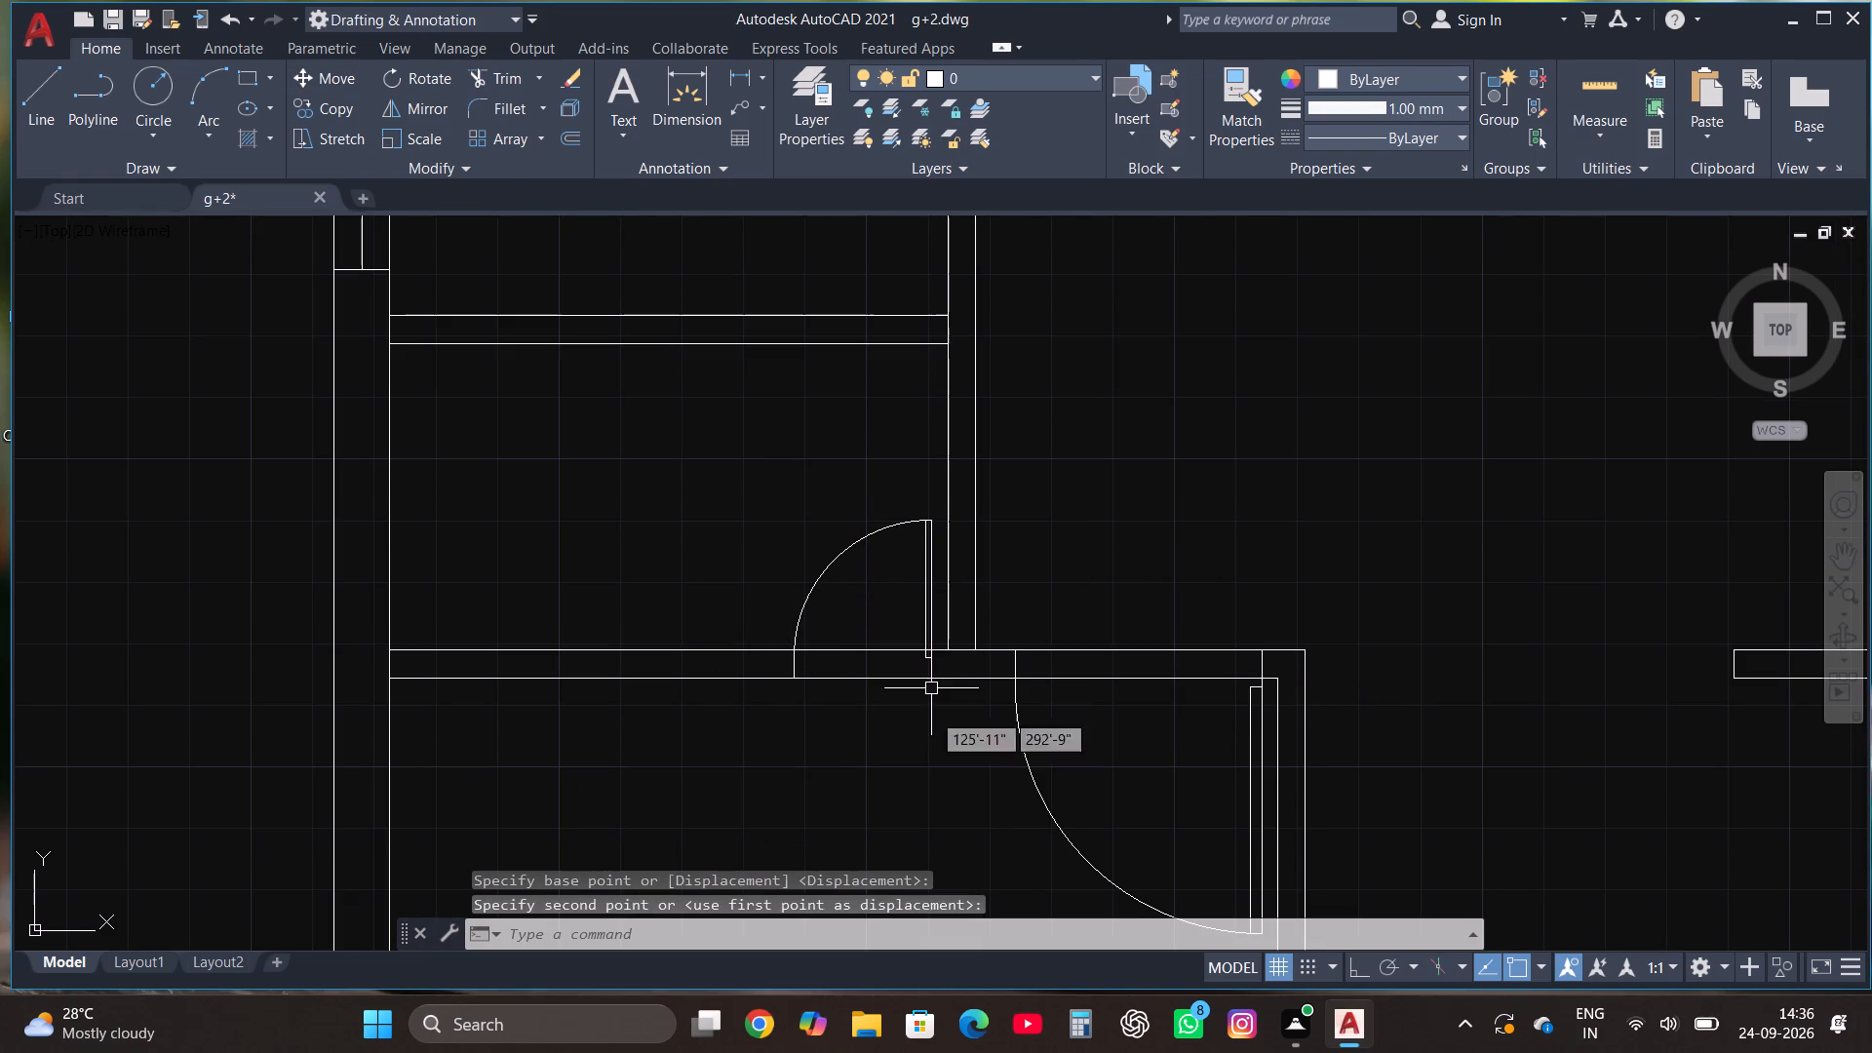
key("Escape")
Trim both lines of the southwest room's north partition within the small door and the larger door to open the doorways.
left_click(482, 79)
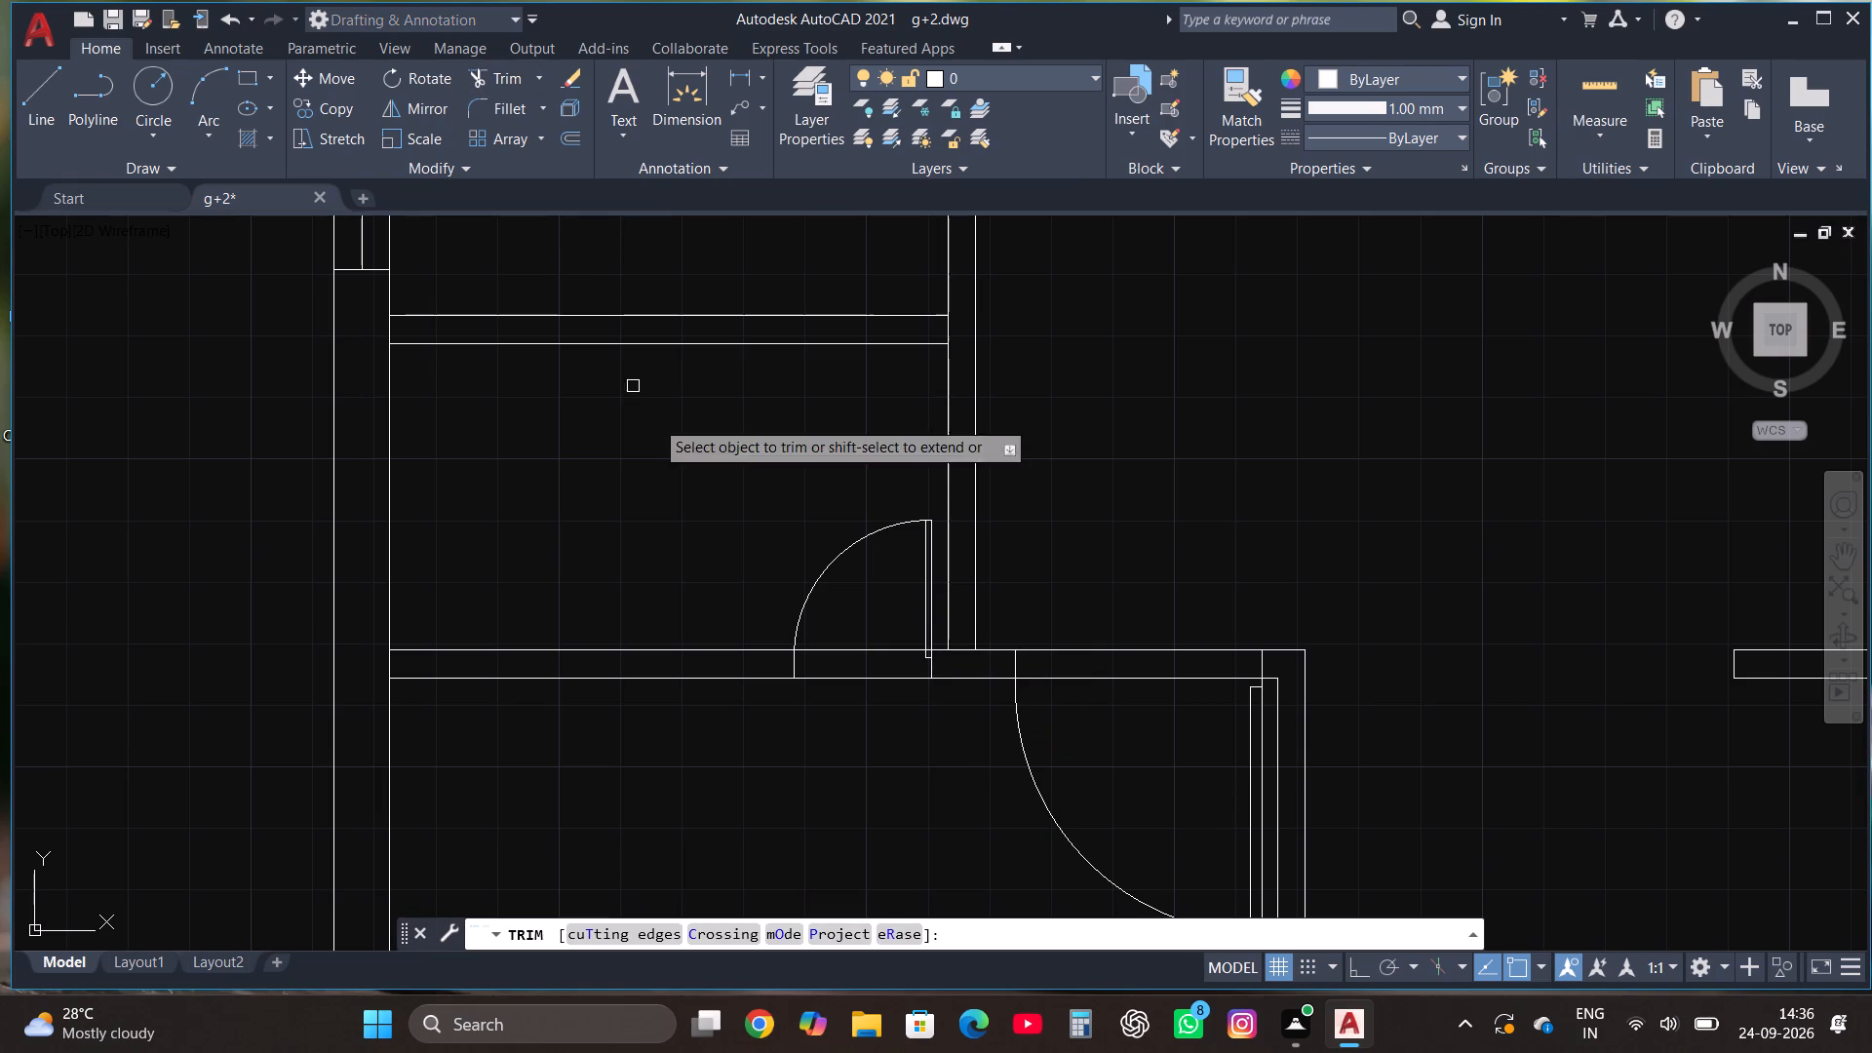
left_click(848, 630)
left_click(845, 727)
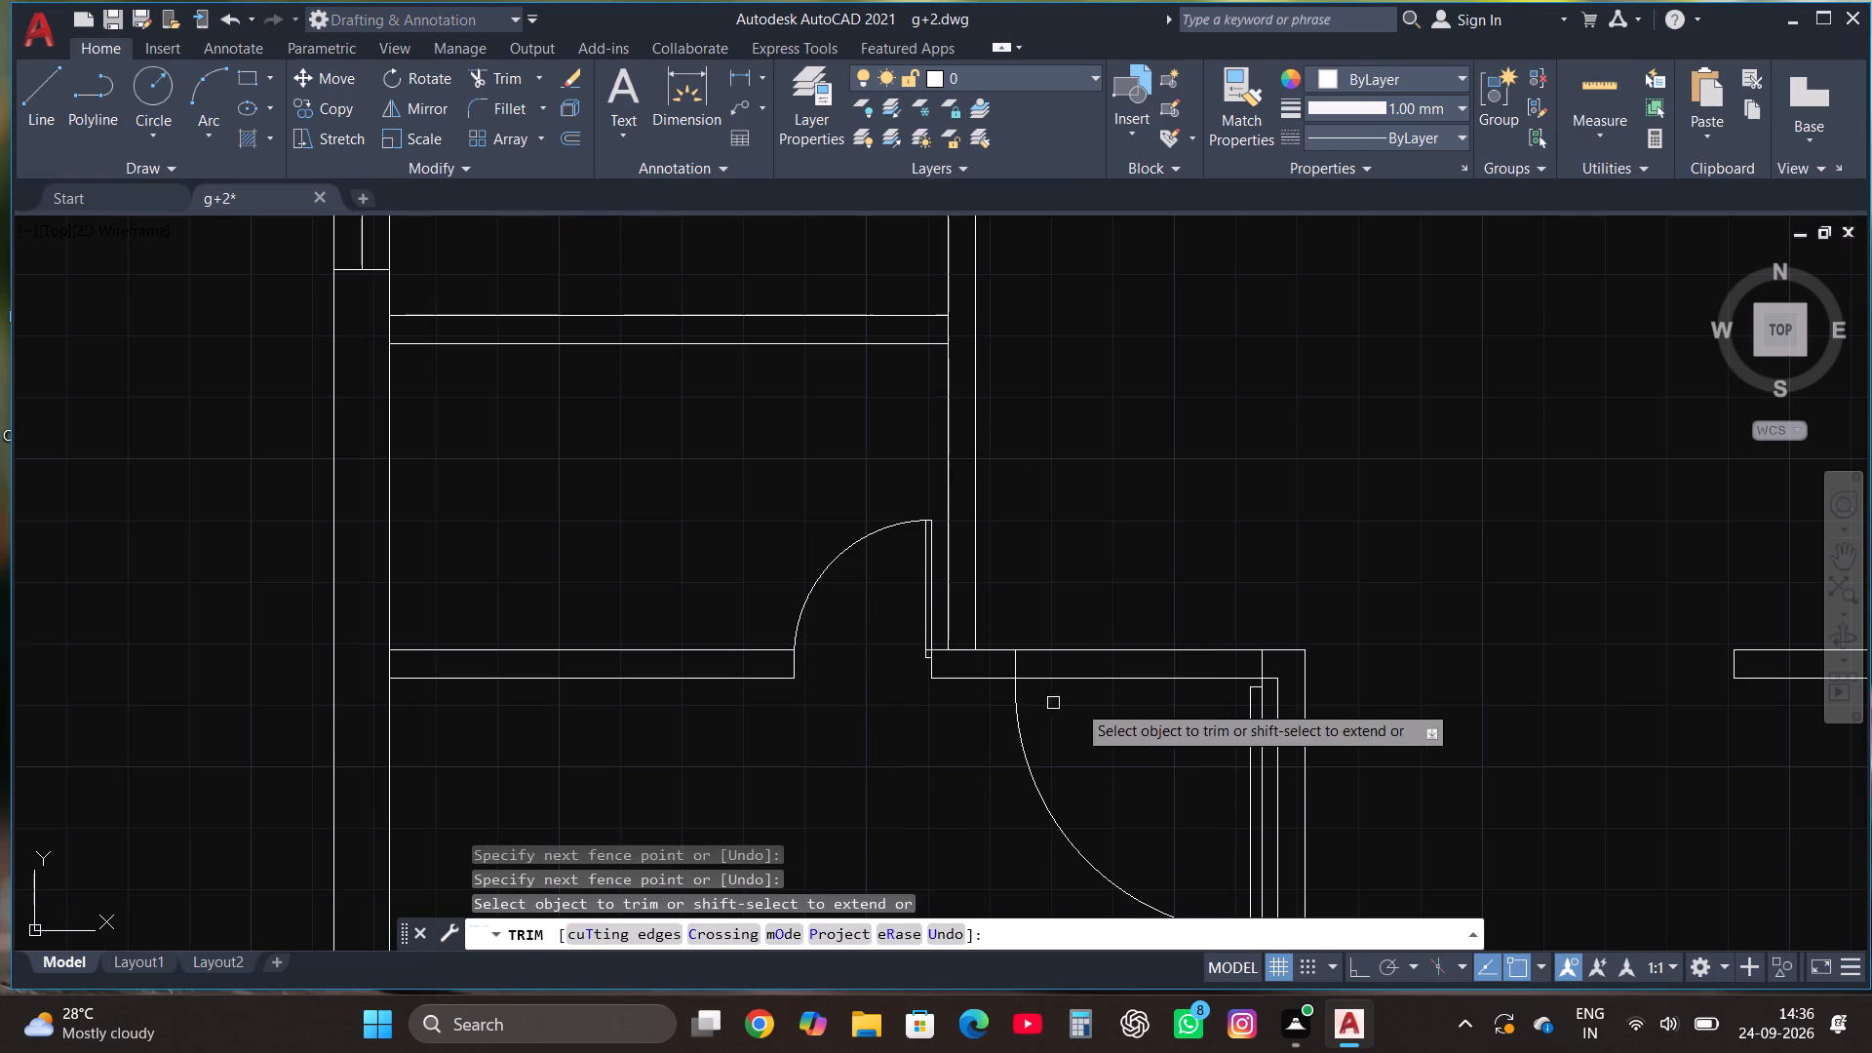
left_click(1101, 704)
left_click(1098, 589)
scroll(843, 699, "down", 3)
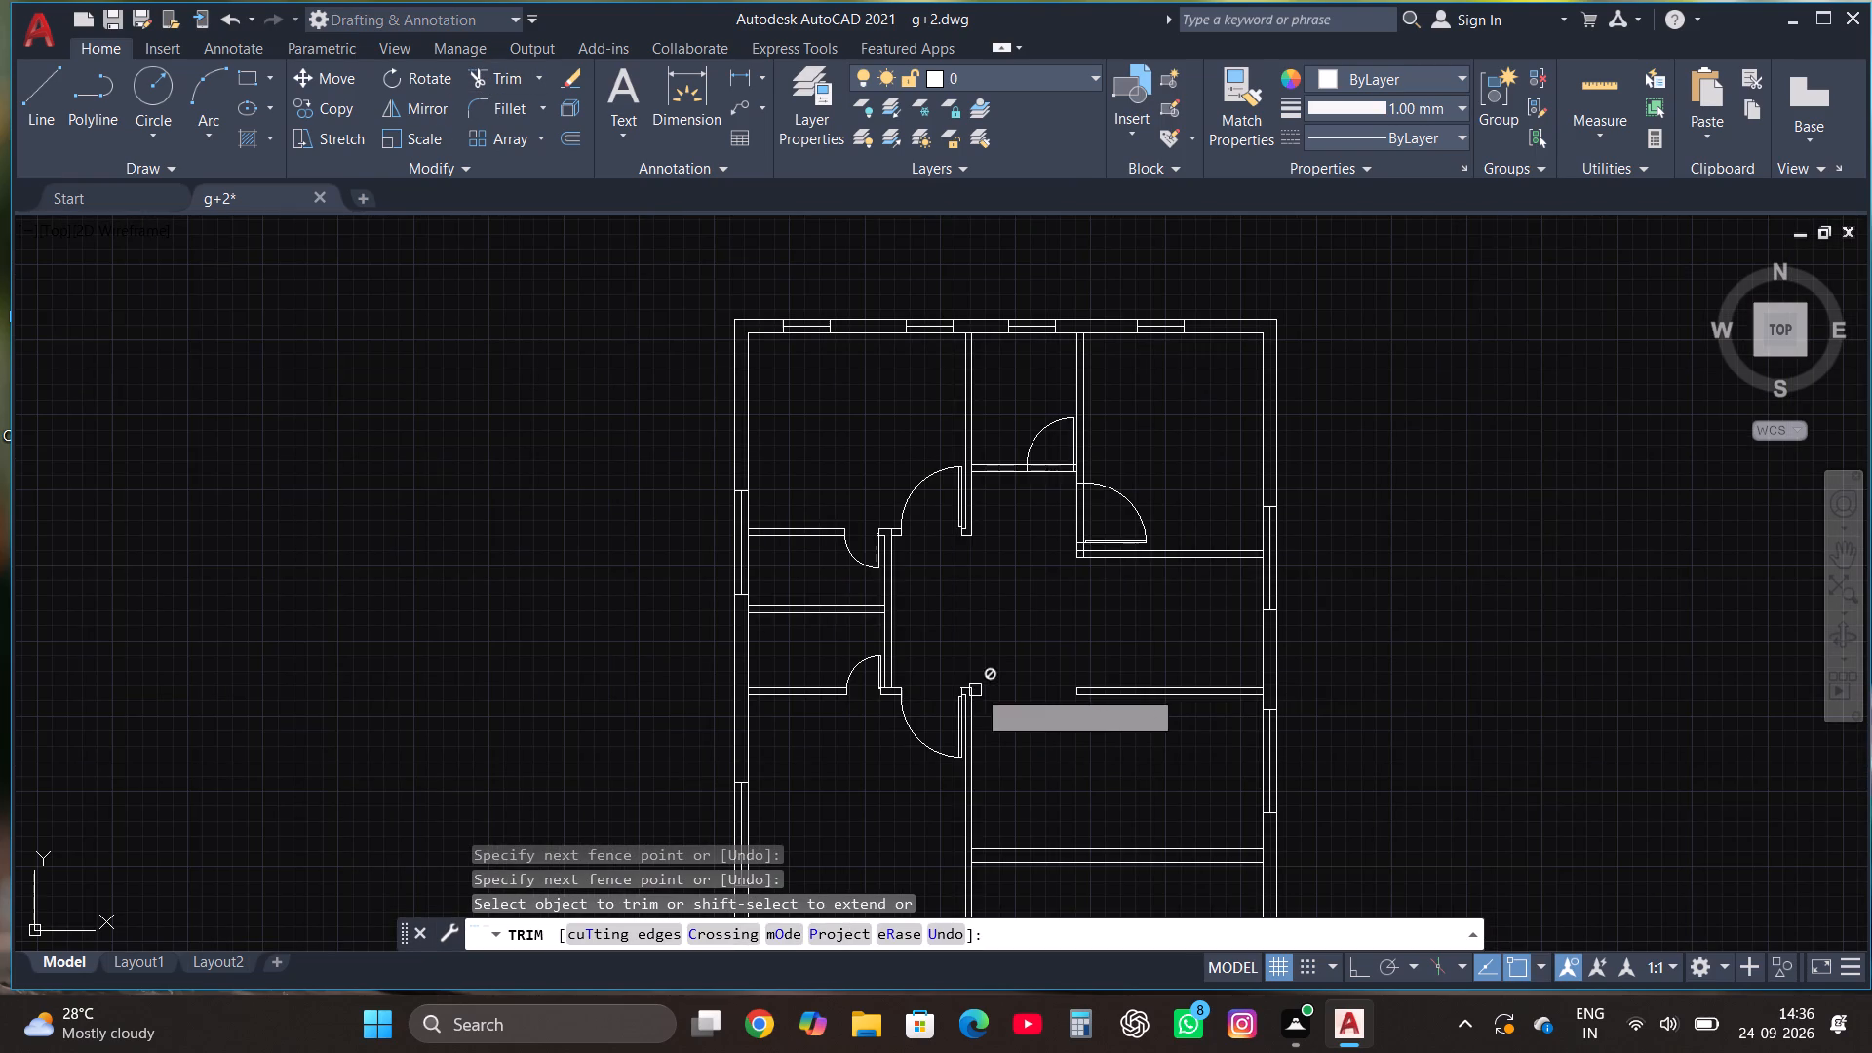
Trim both wall lines within the northeast room's door and within the north middle room's small door to open the doorways.
left_click(1108, 529)
left_click(1048, 520)
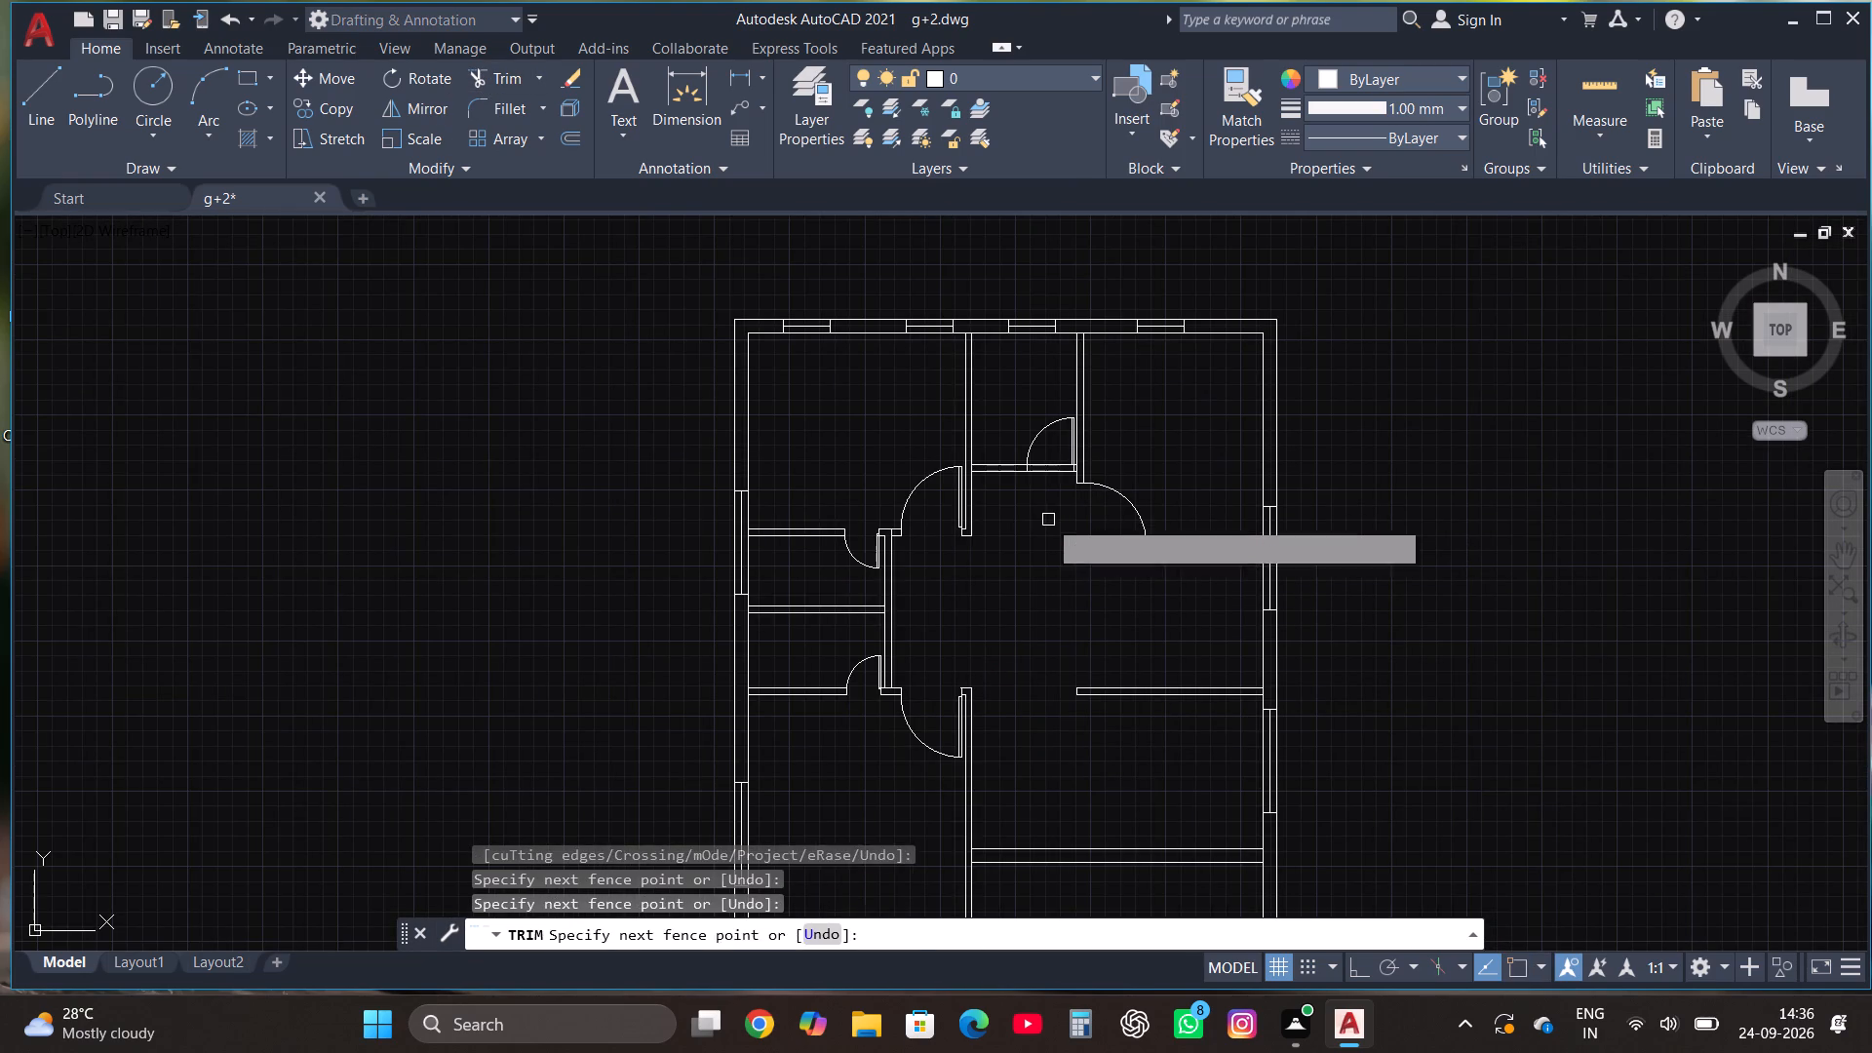
left_click(1048, 455)
left_click(1045, 542)
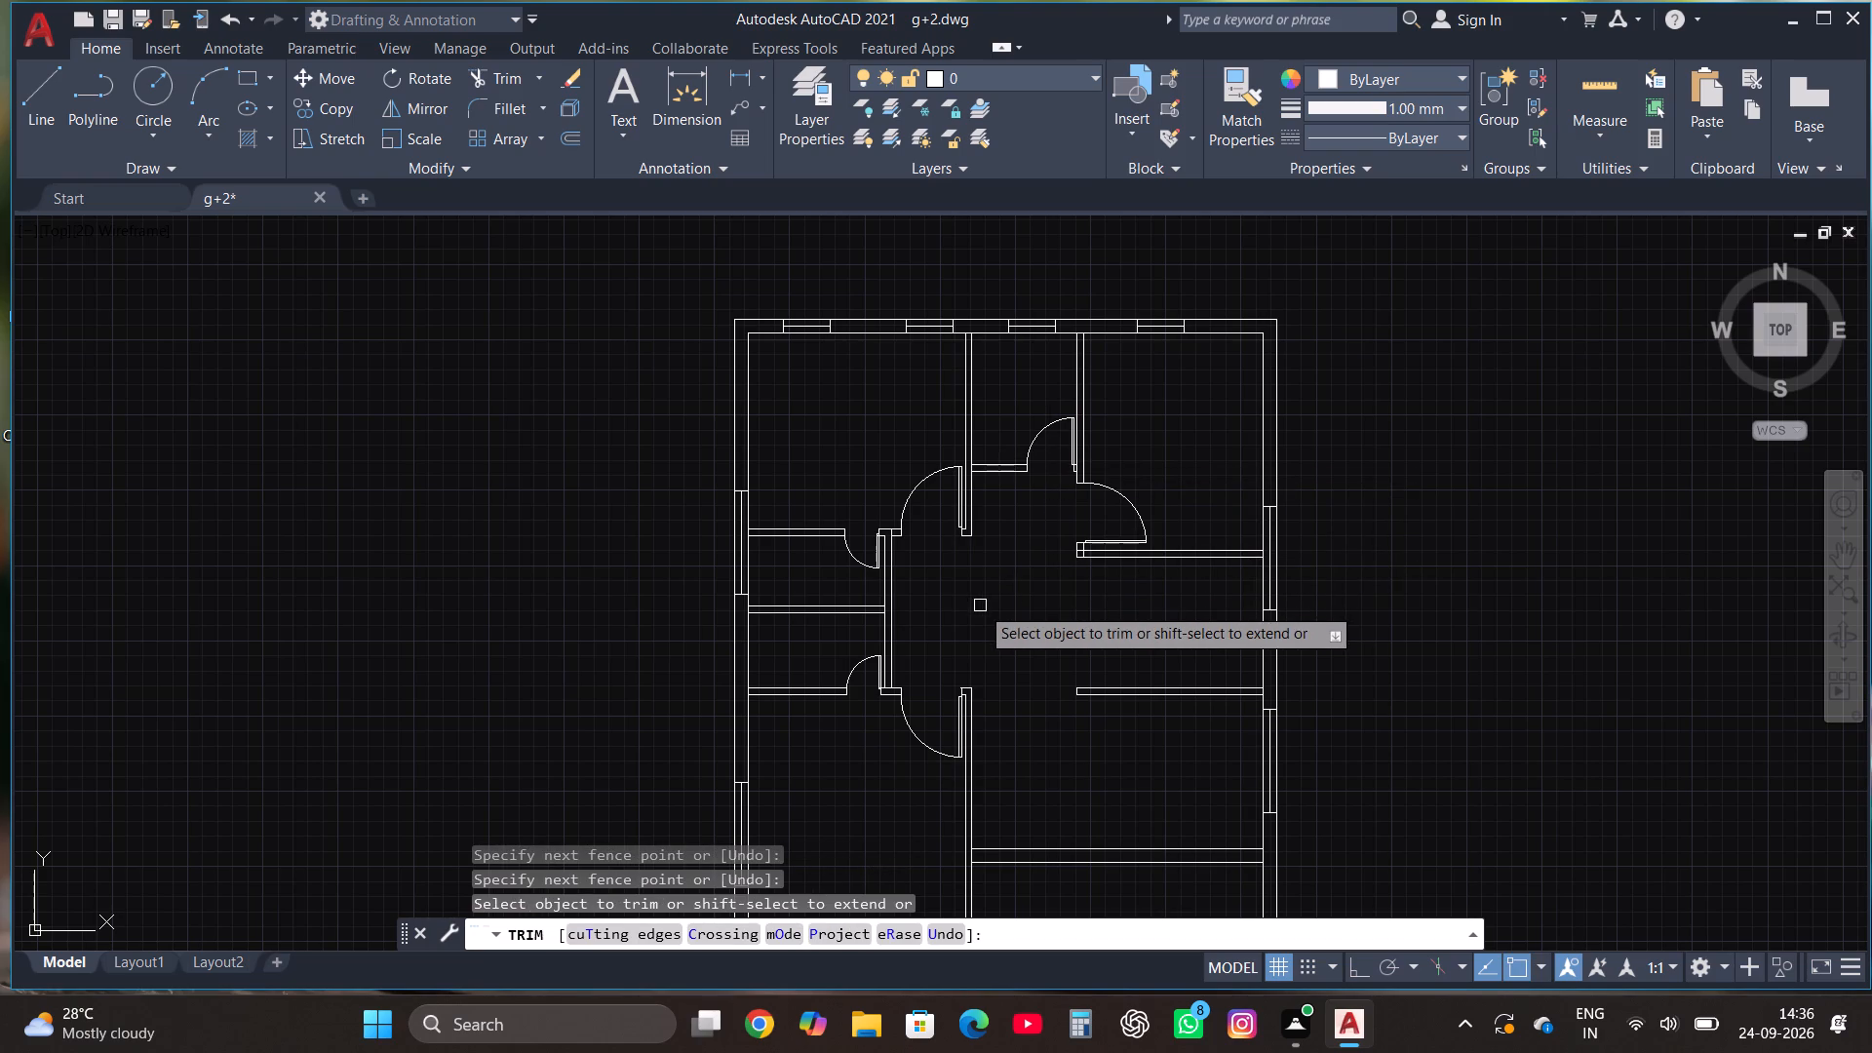
key("Escape")
Draw a short rectangle across the wall thickness at the west end of the southeast room's south partition.
scroll(1006, 620, "down", 1)
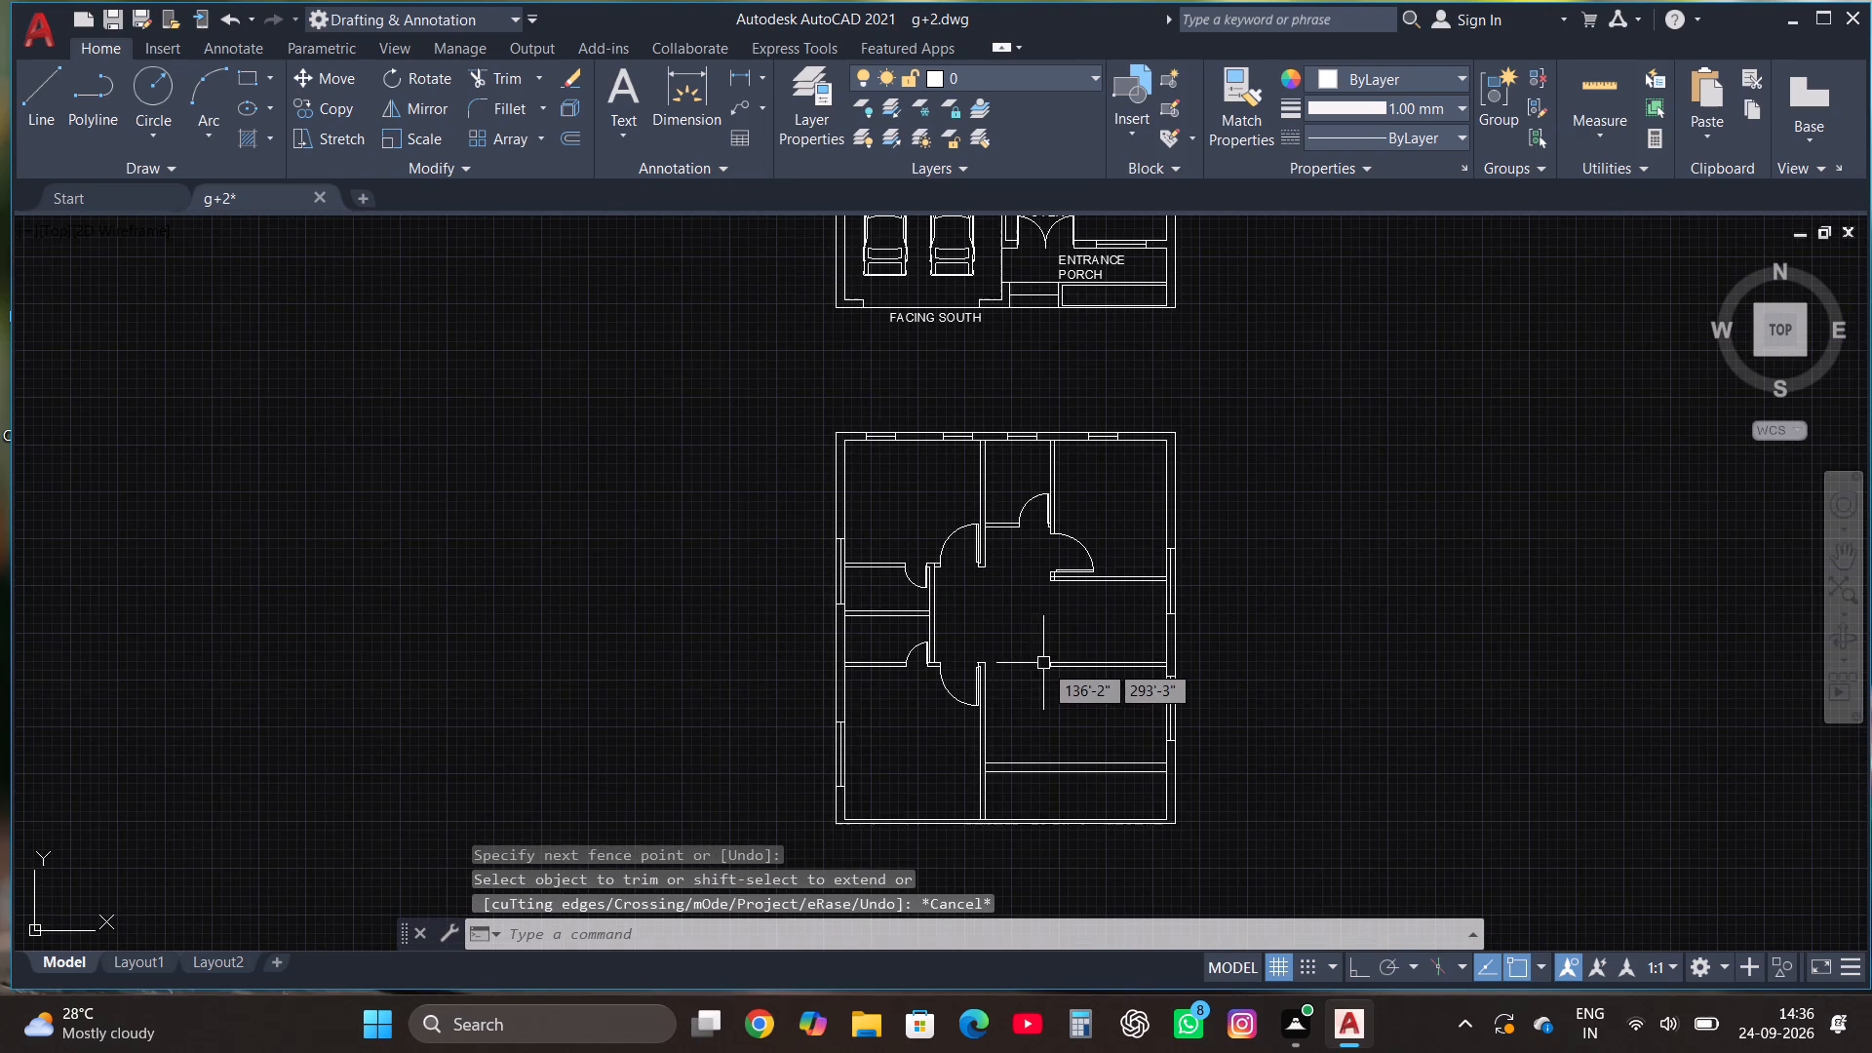
scroll(1120, 813, "up", 1)
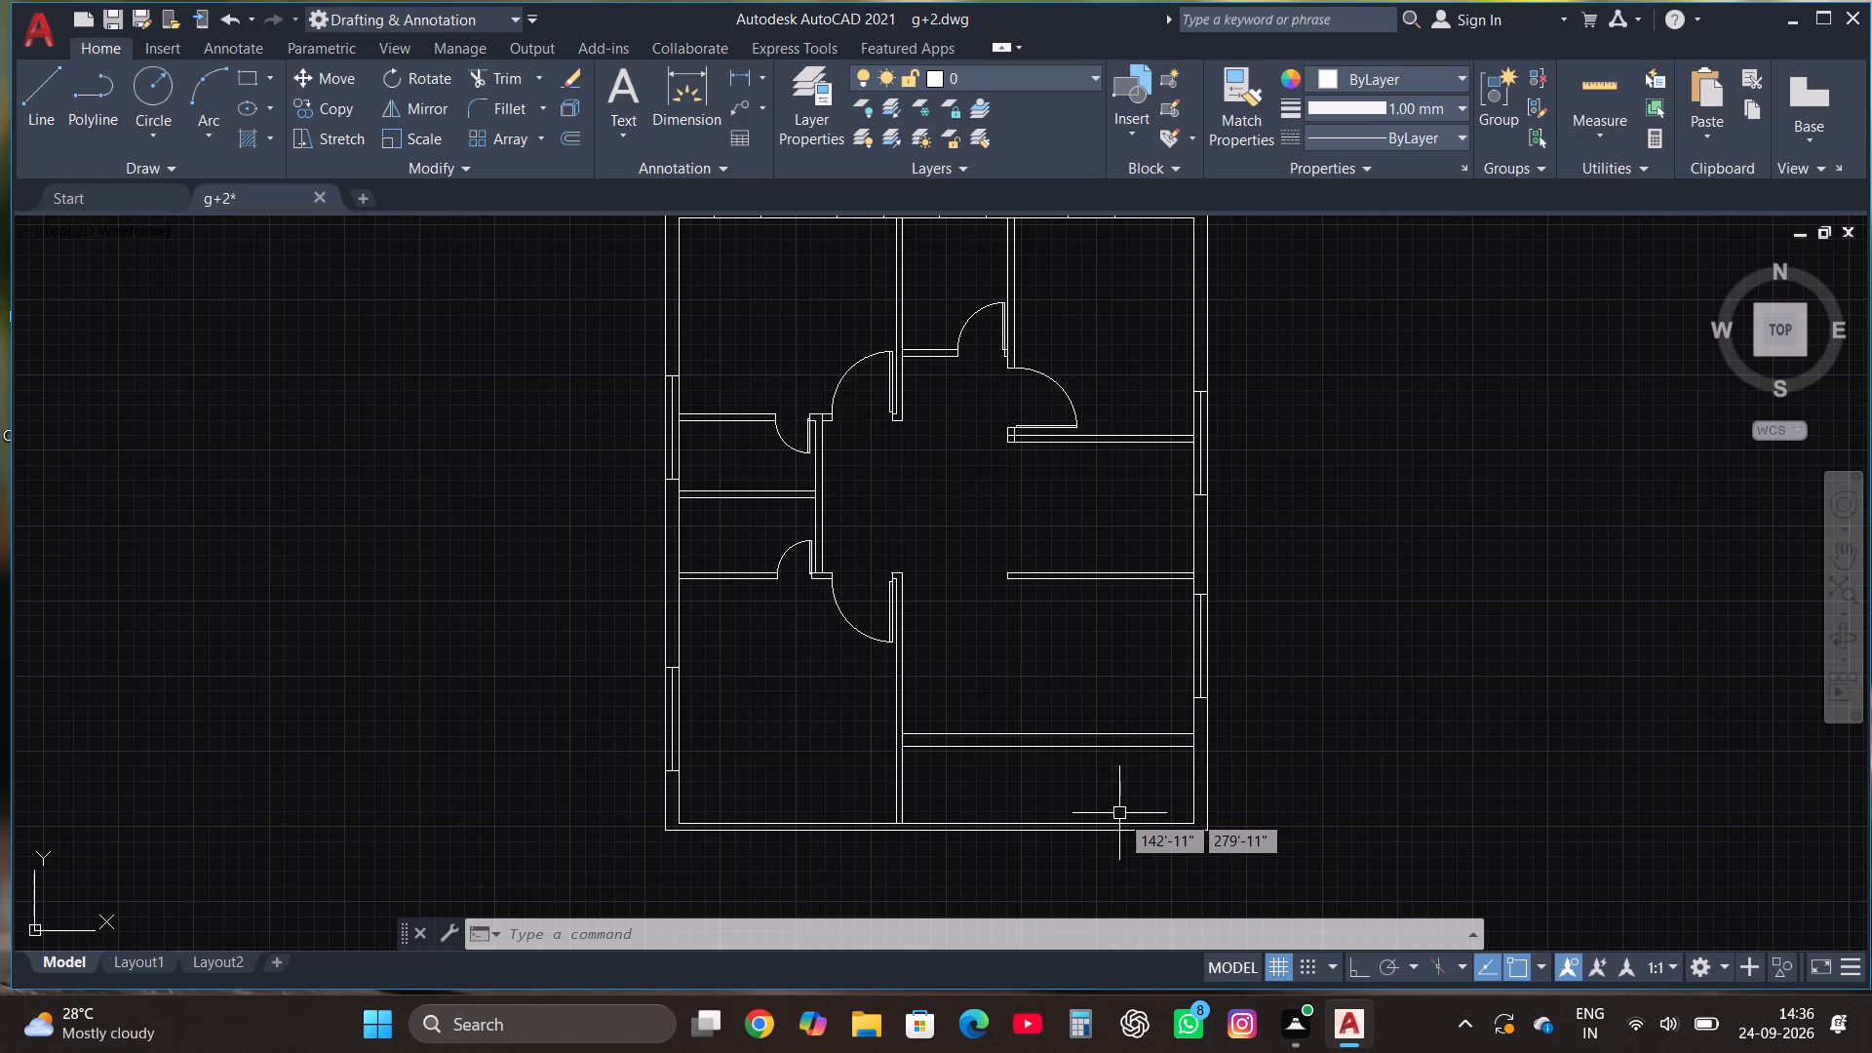
scroll(1121, 848, "down", 1)
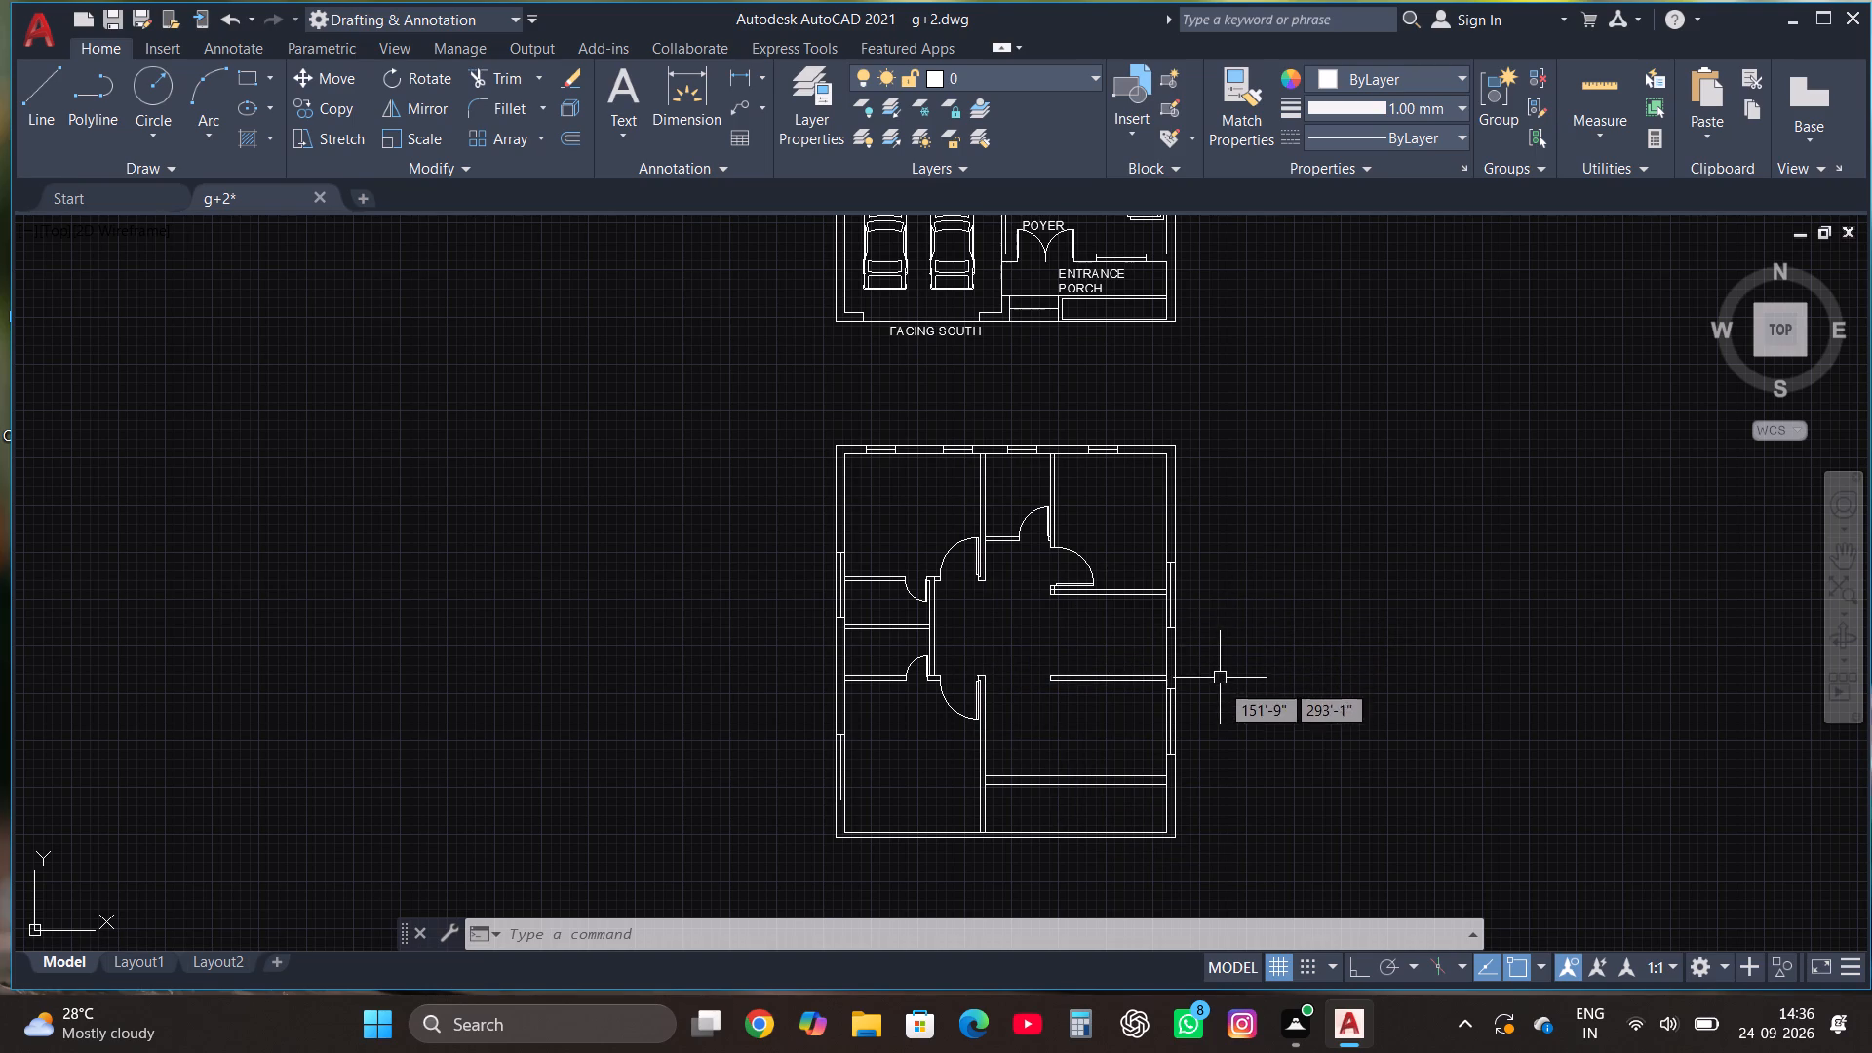
scroll(1189, 793, "up", 1)
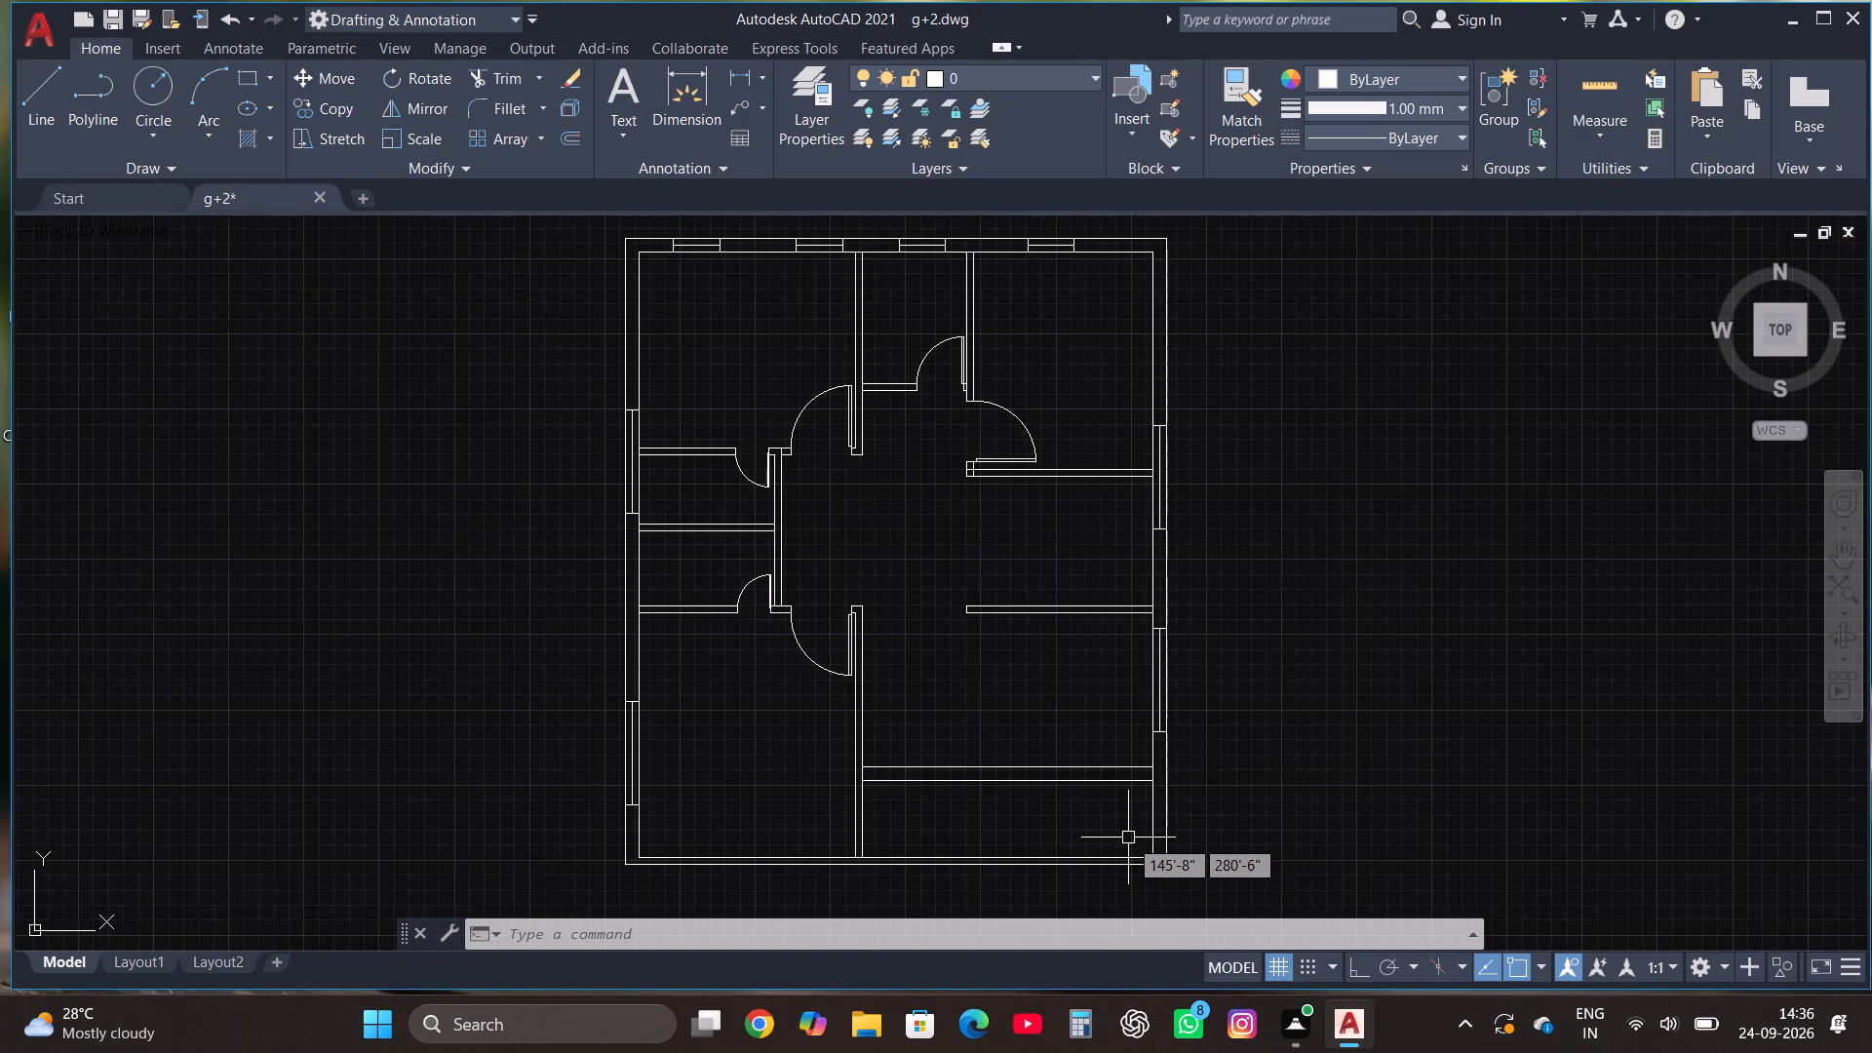
scroll(1107, 838, "up", 2)
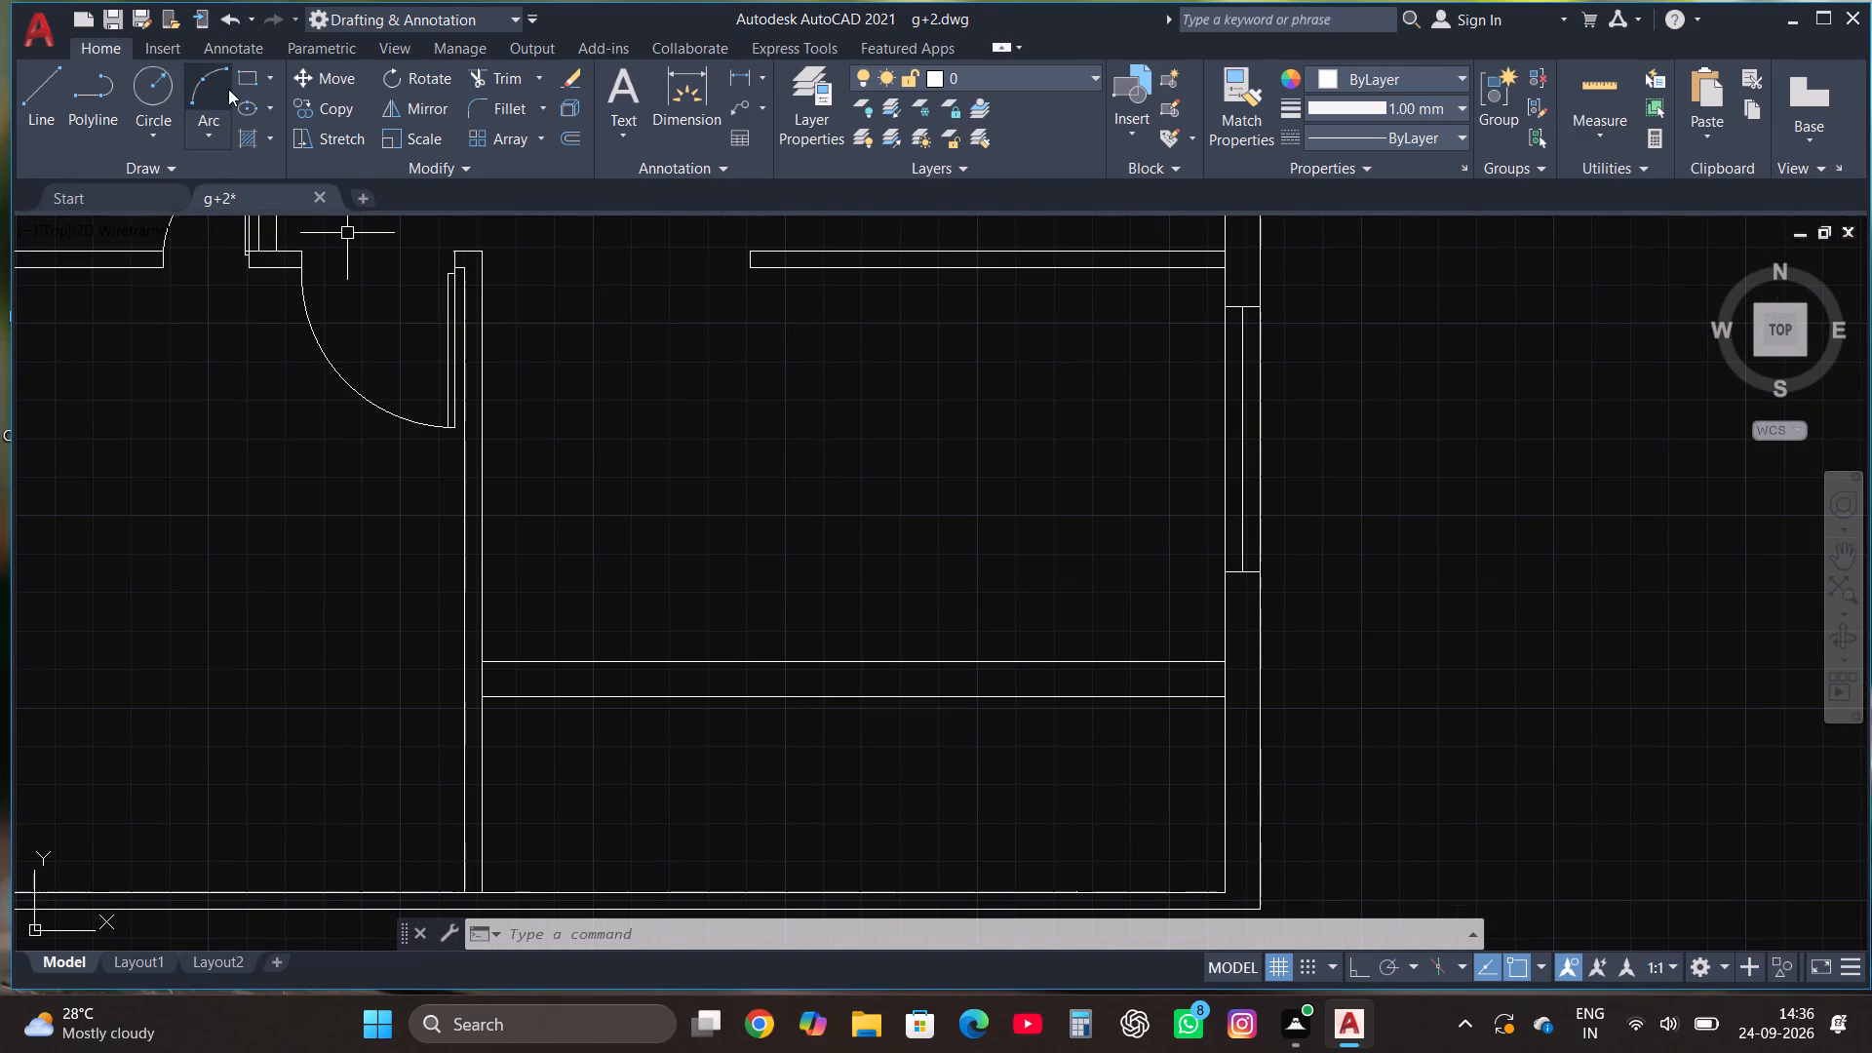
left_click(253, 74)
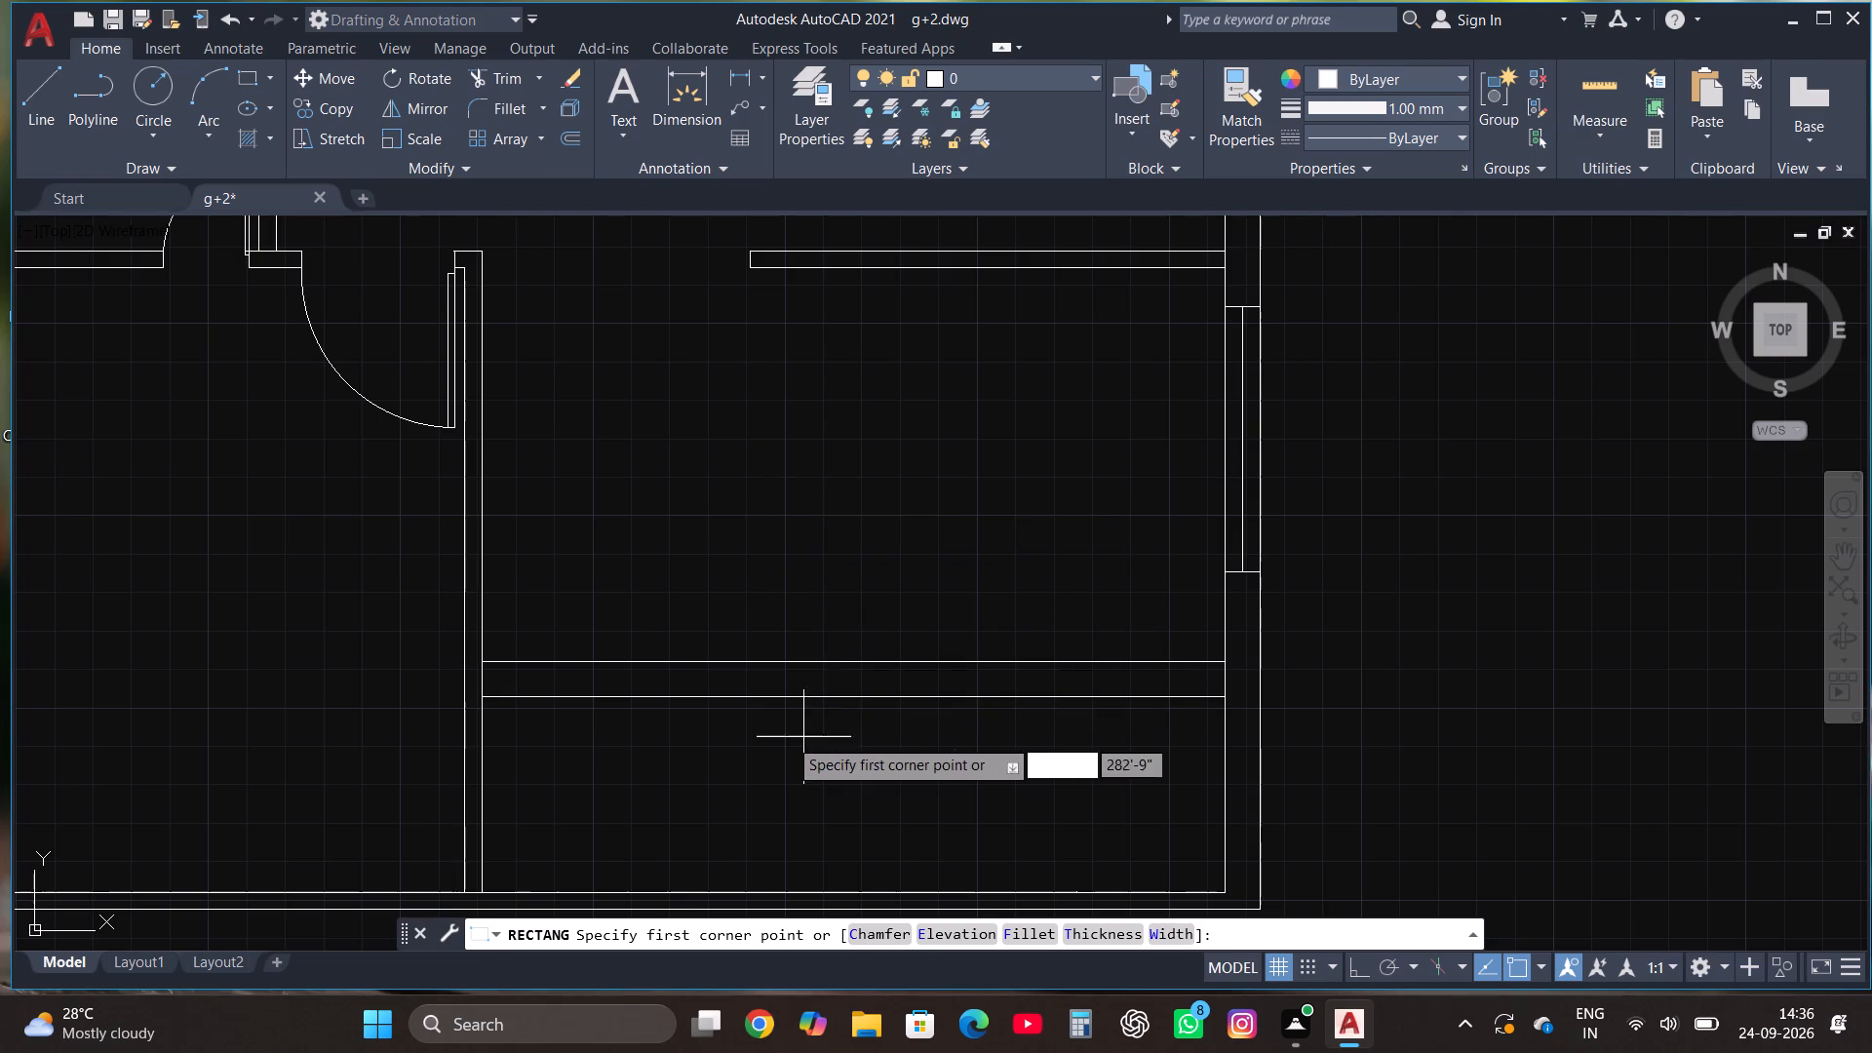
left_click(484, 663)
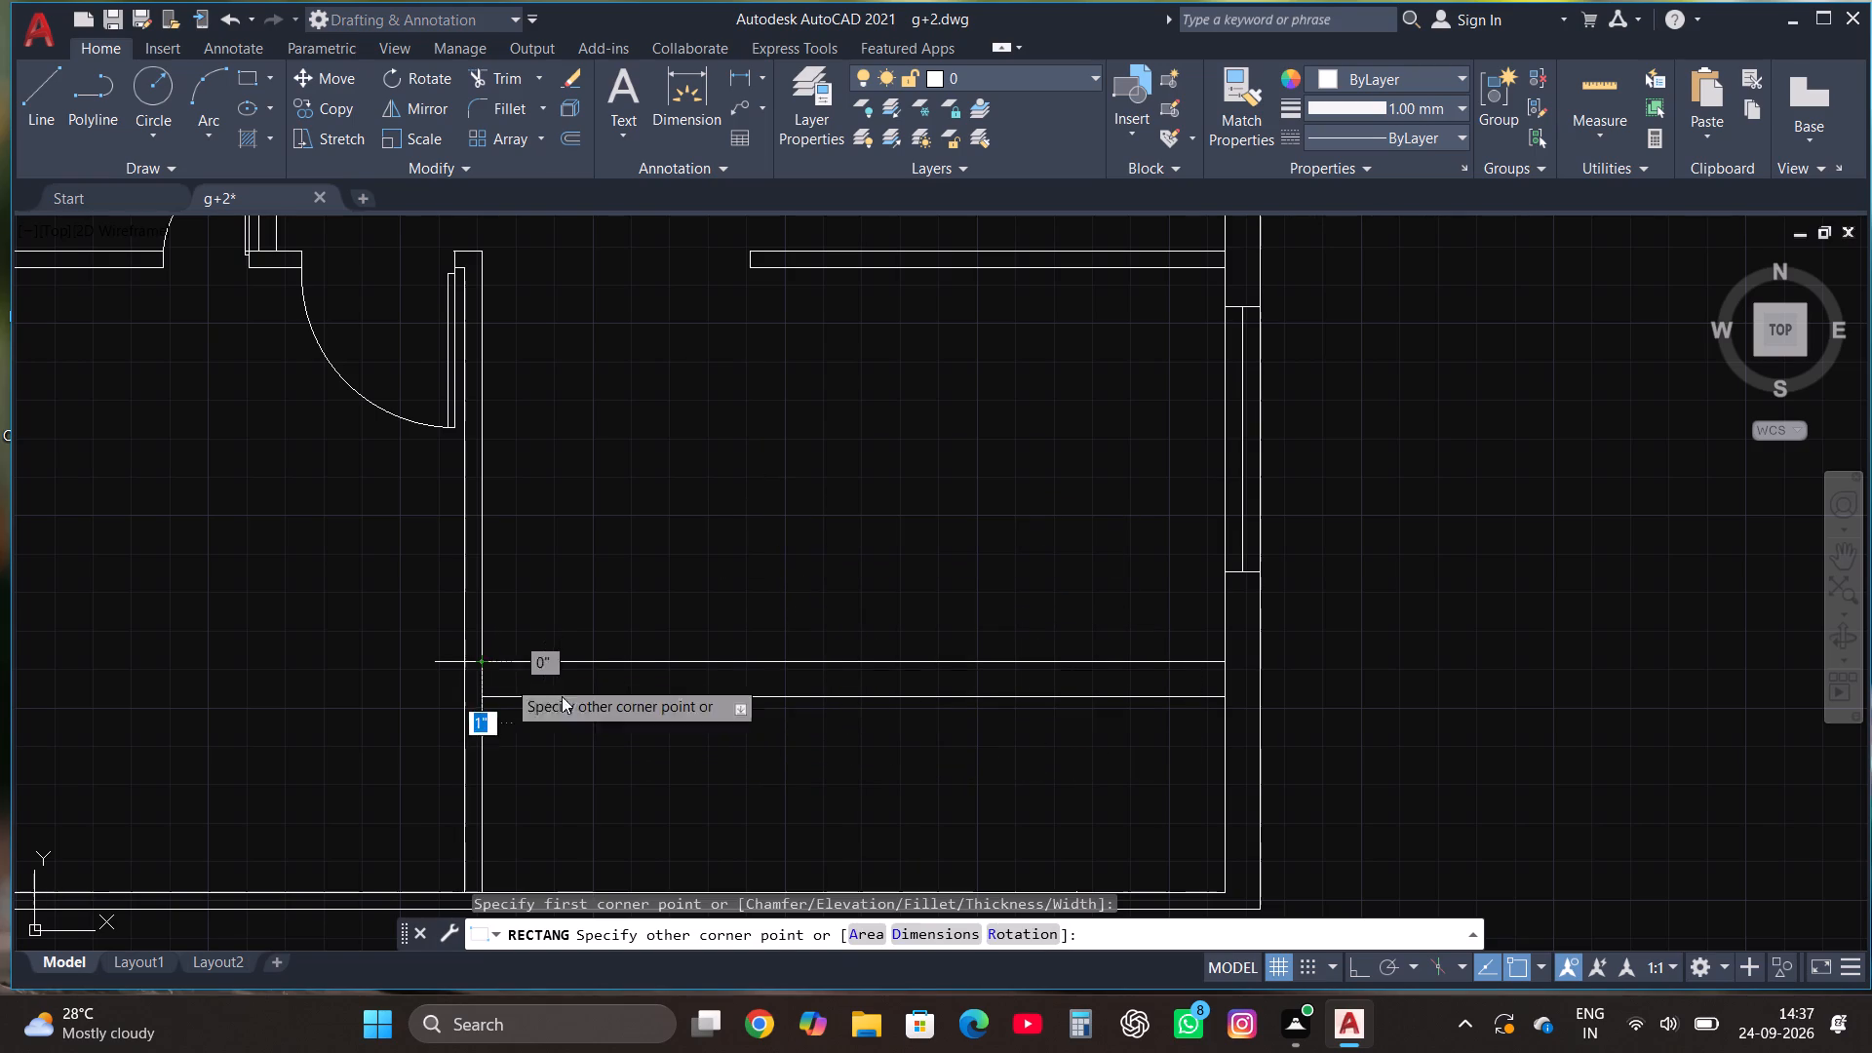
left_click(574, 701)
With ortho on, copy the rectangle about 6' east along the partition, and copy that one about 8' farther east to the east wall.
left_click(574, 687)
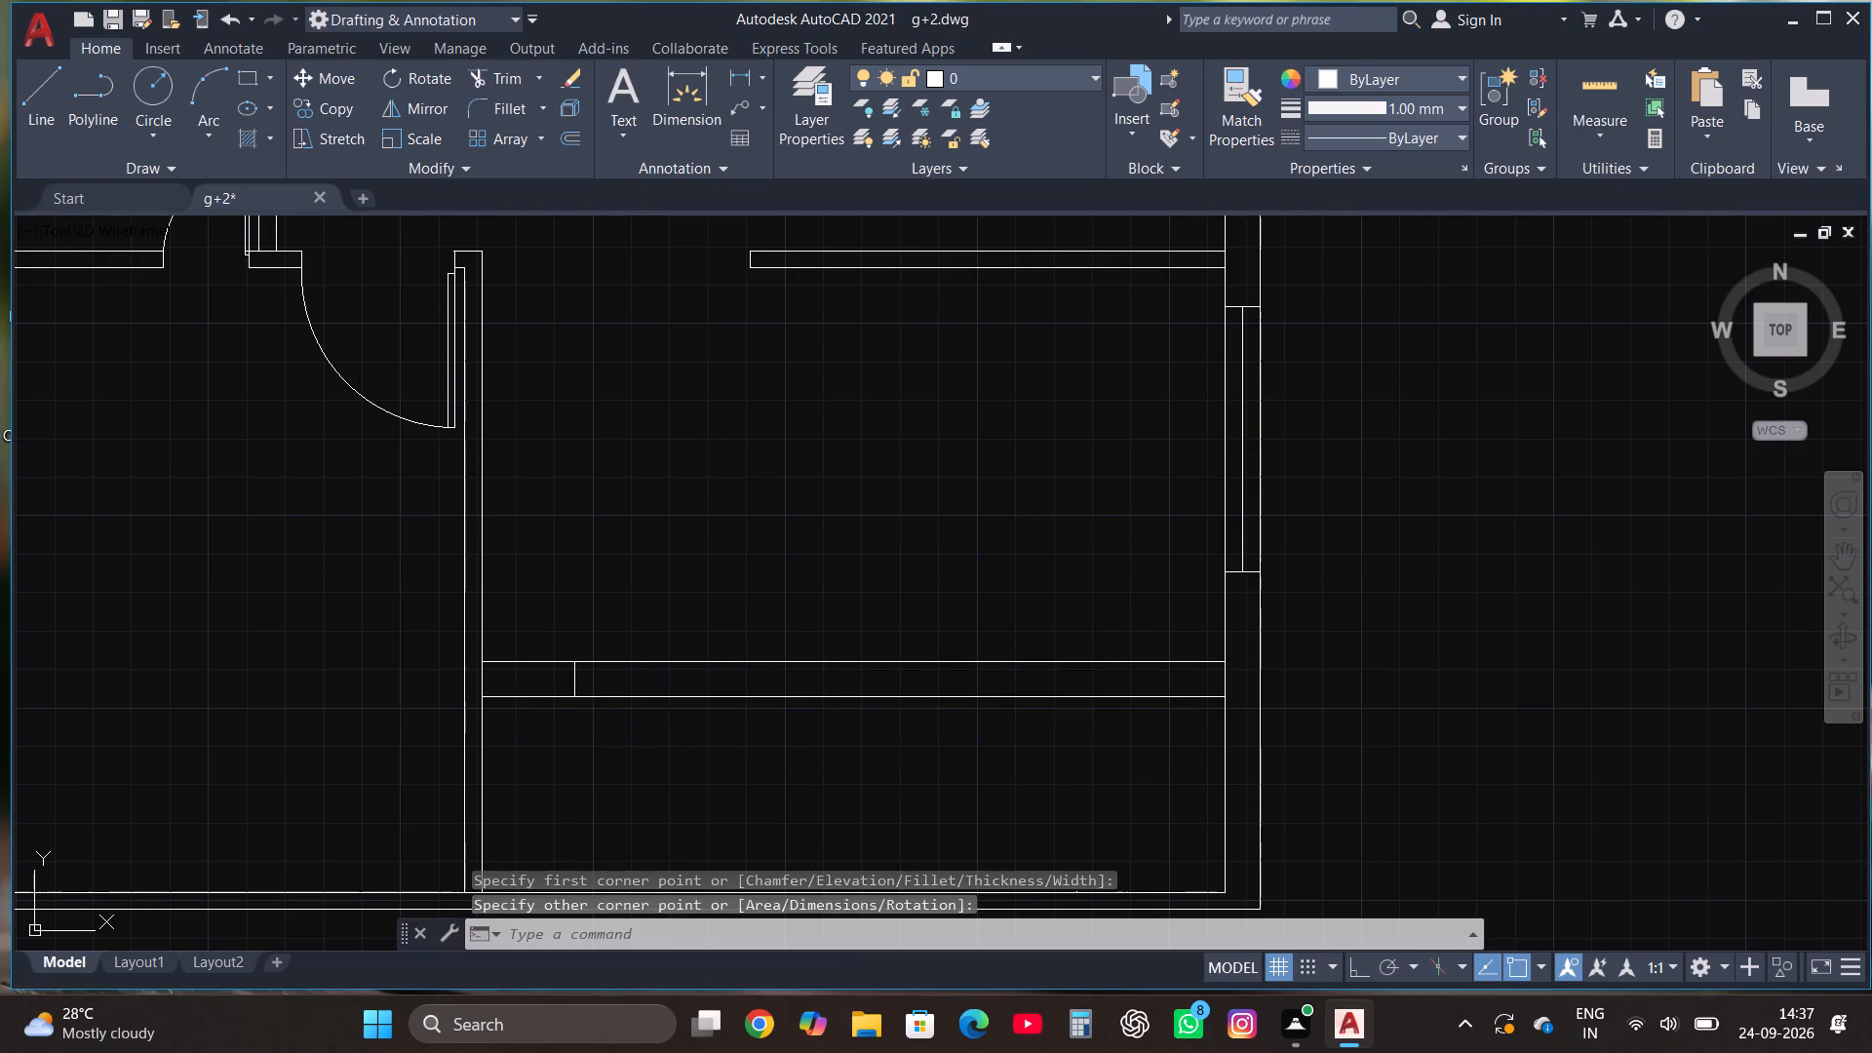
left_click(320, 102)
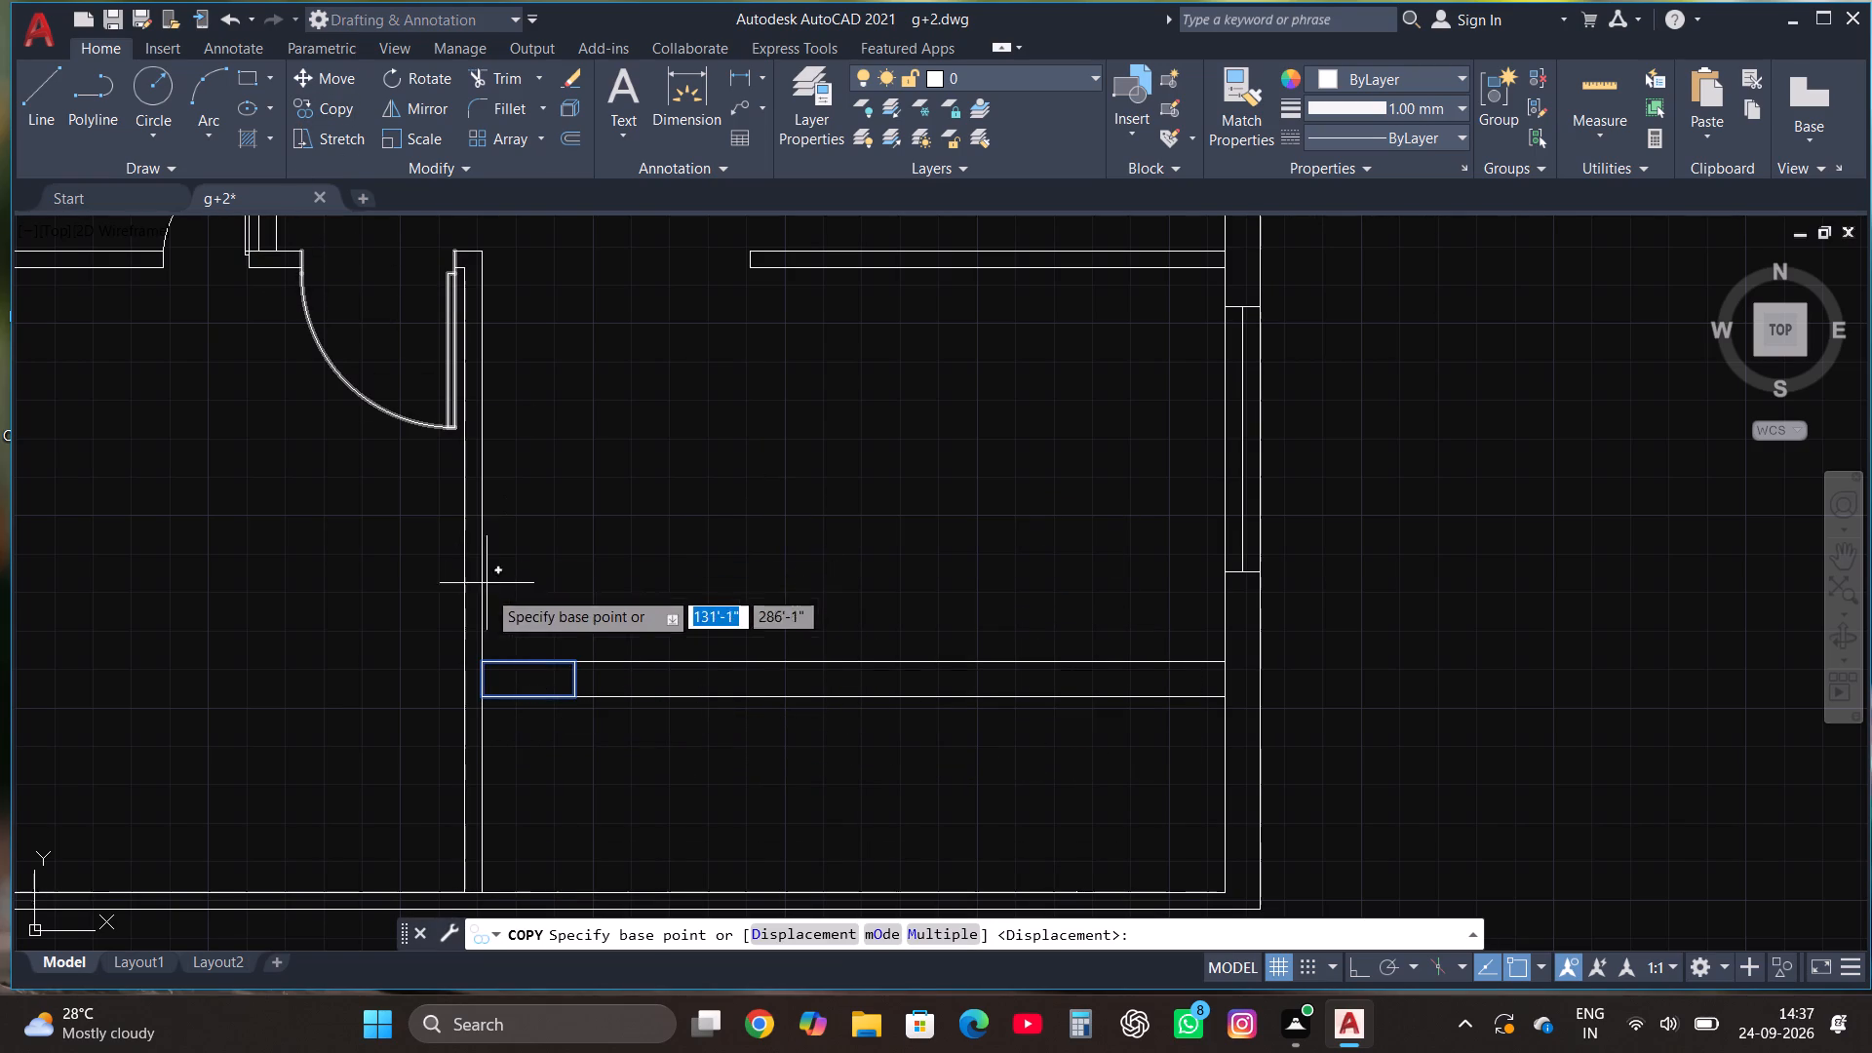
left_click(526, 674)
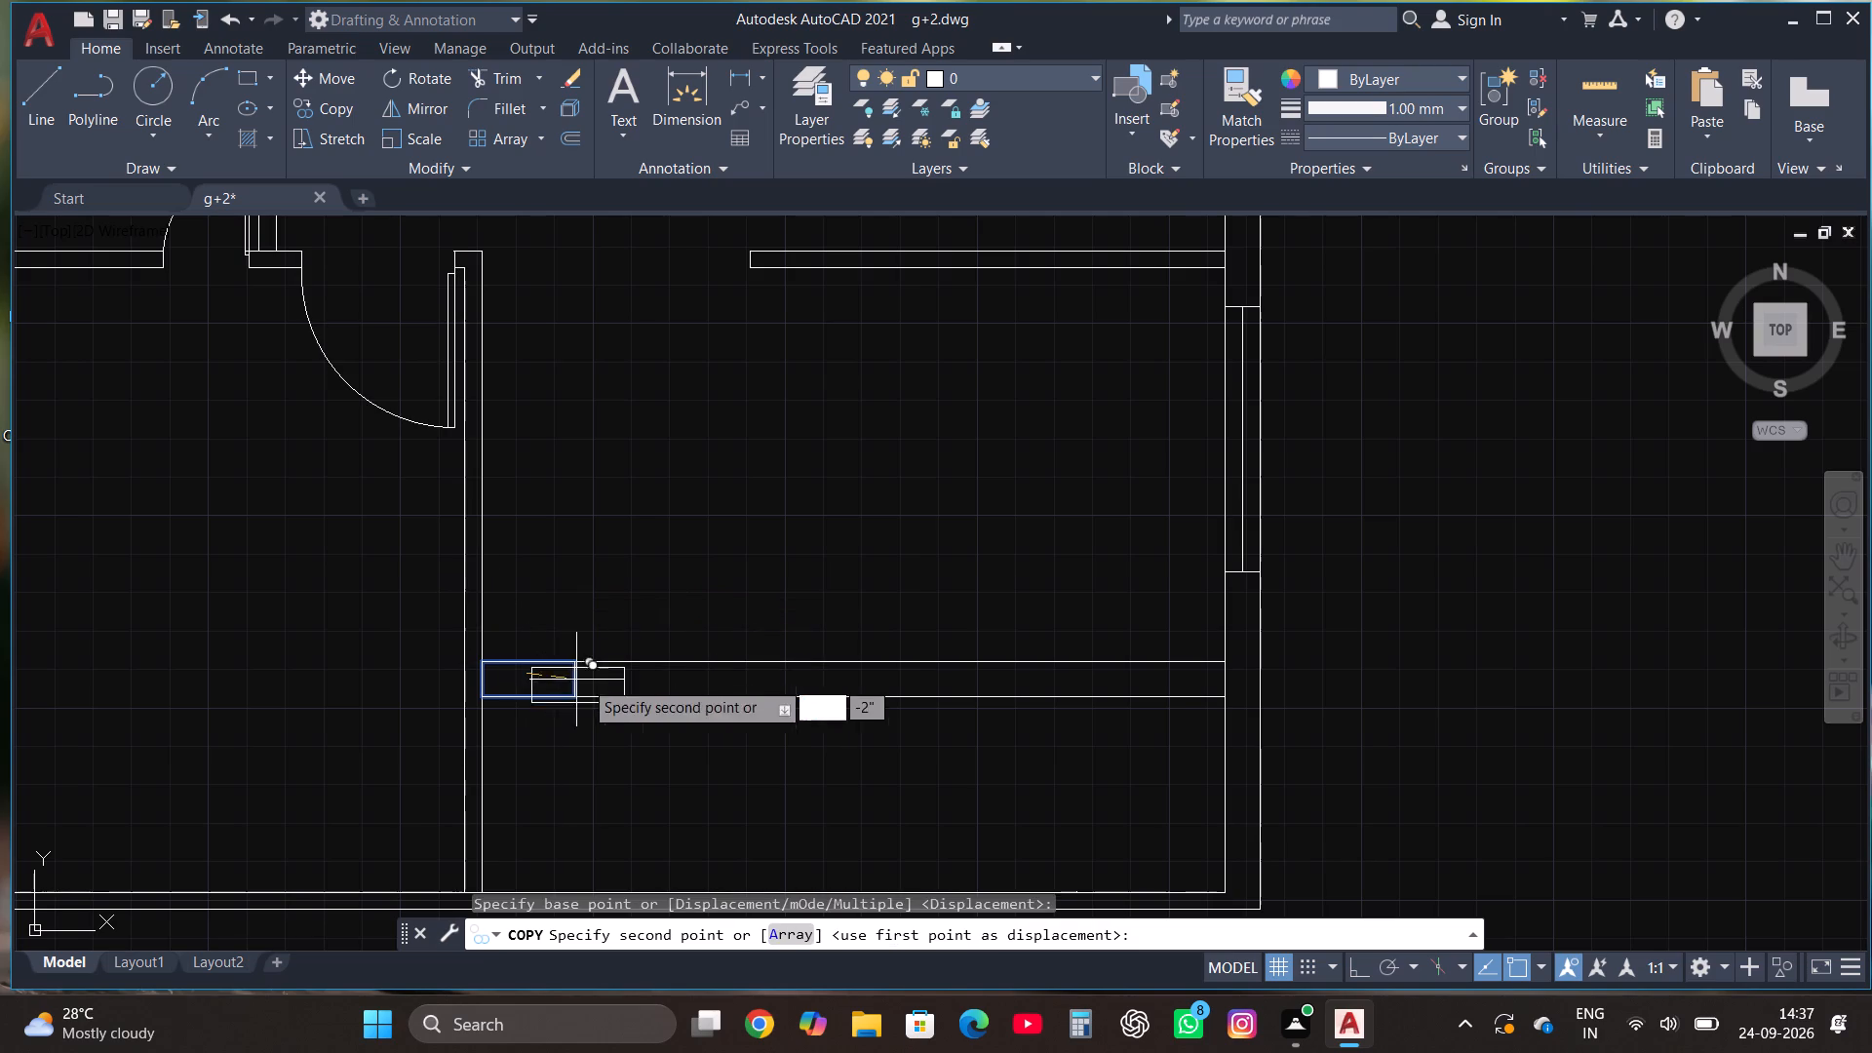
key("F8")
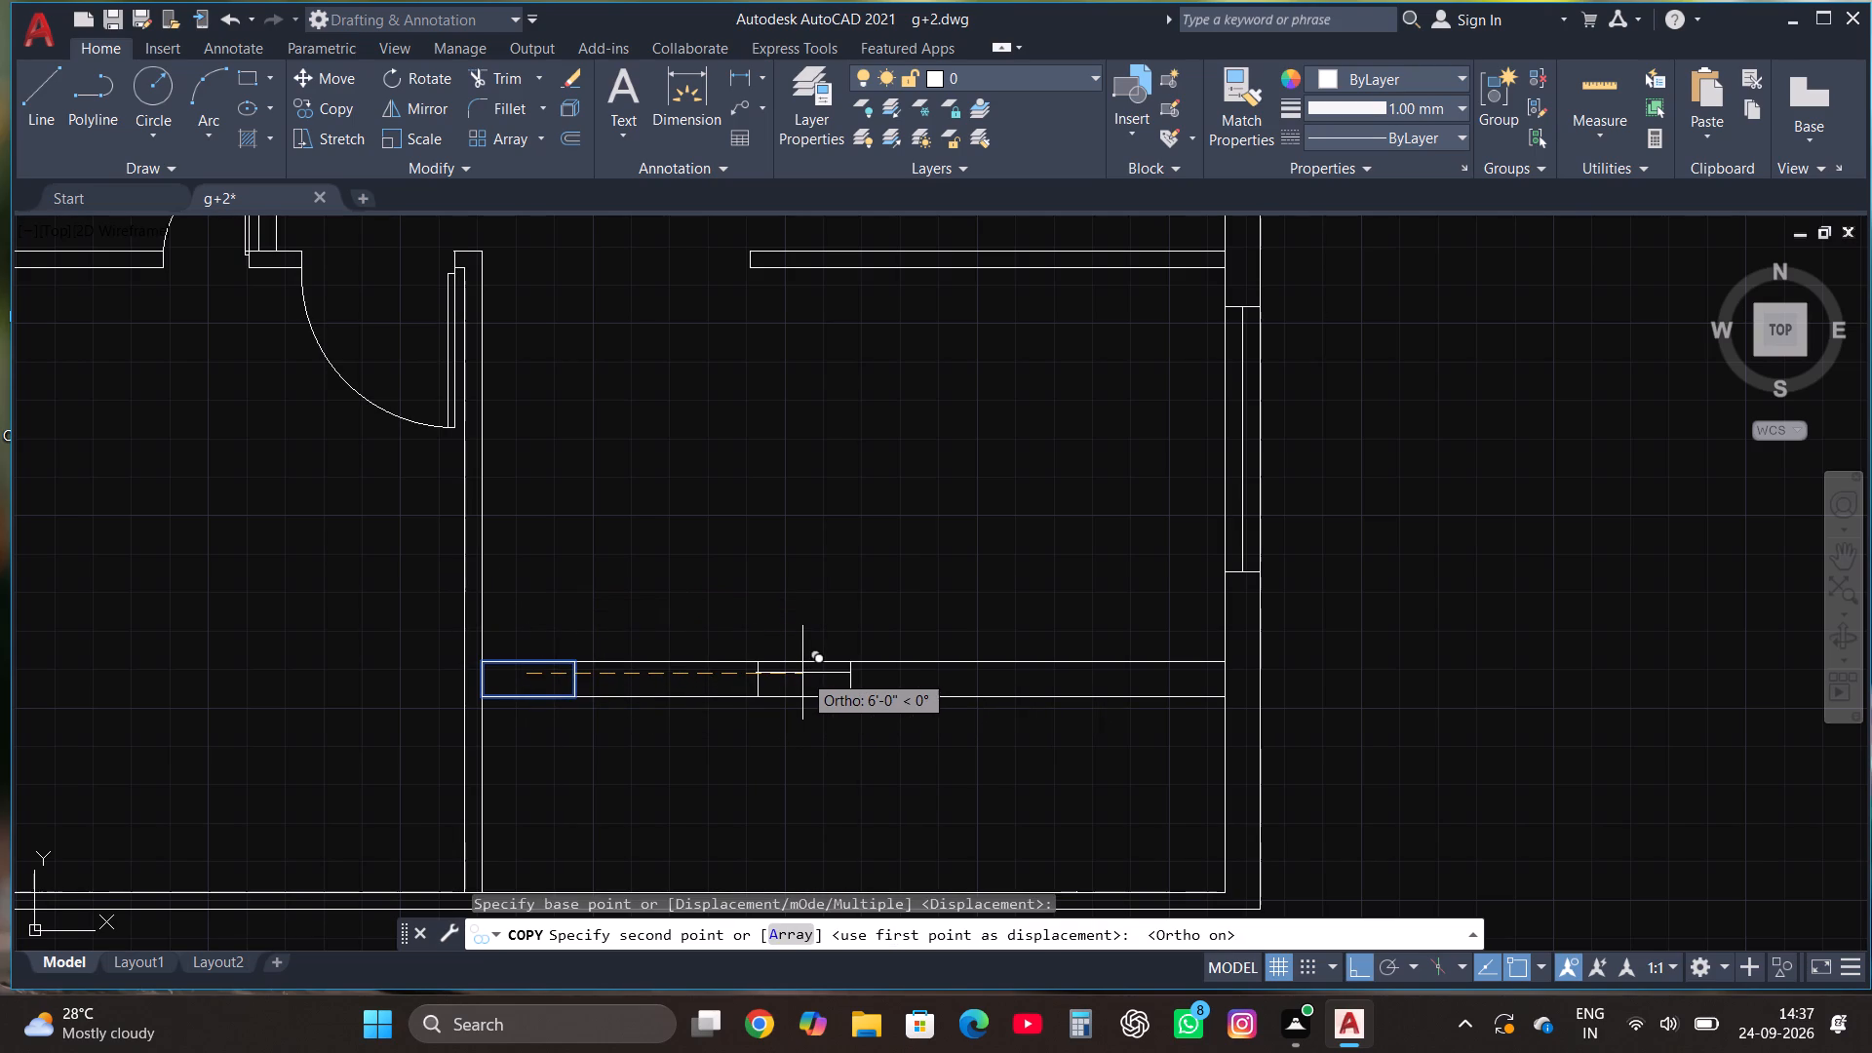
left_click(808, 669)
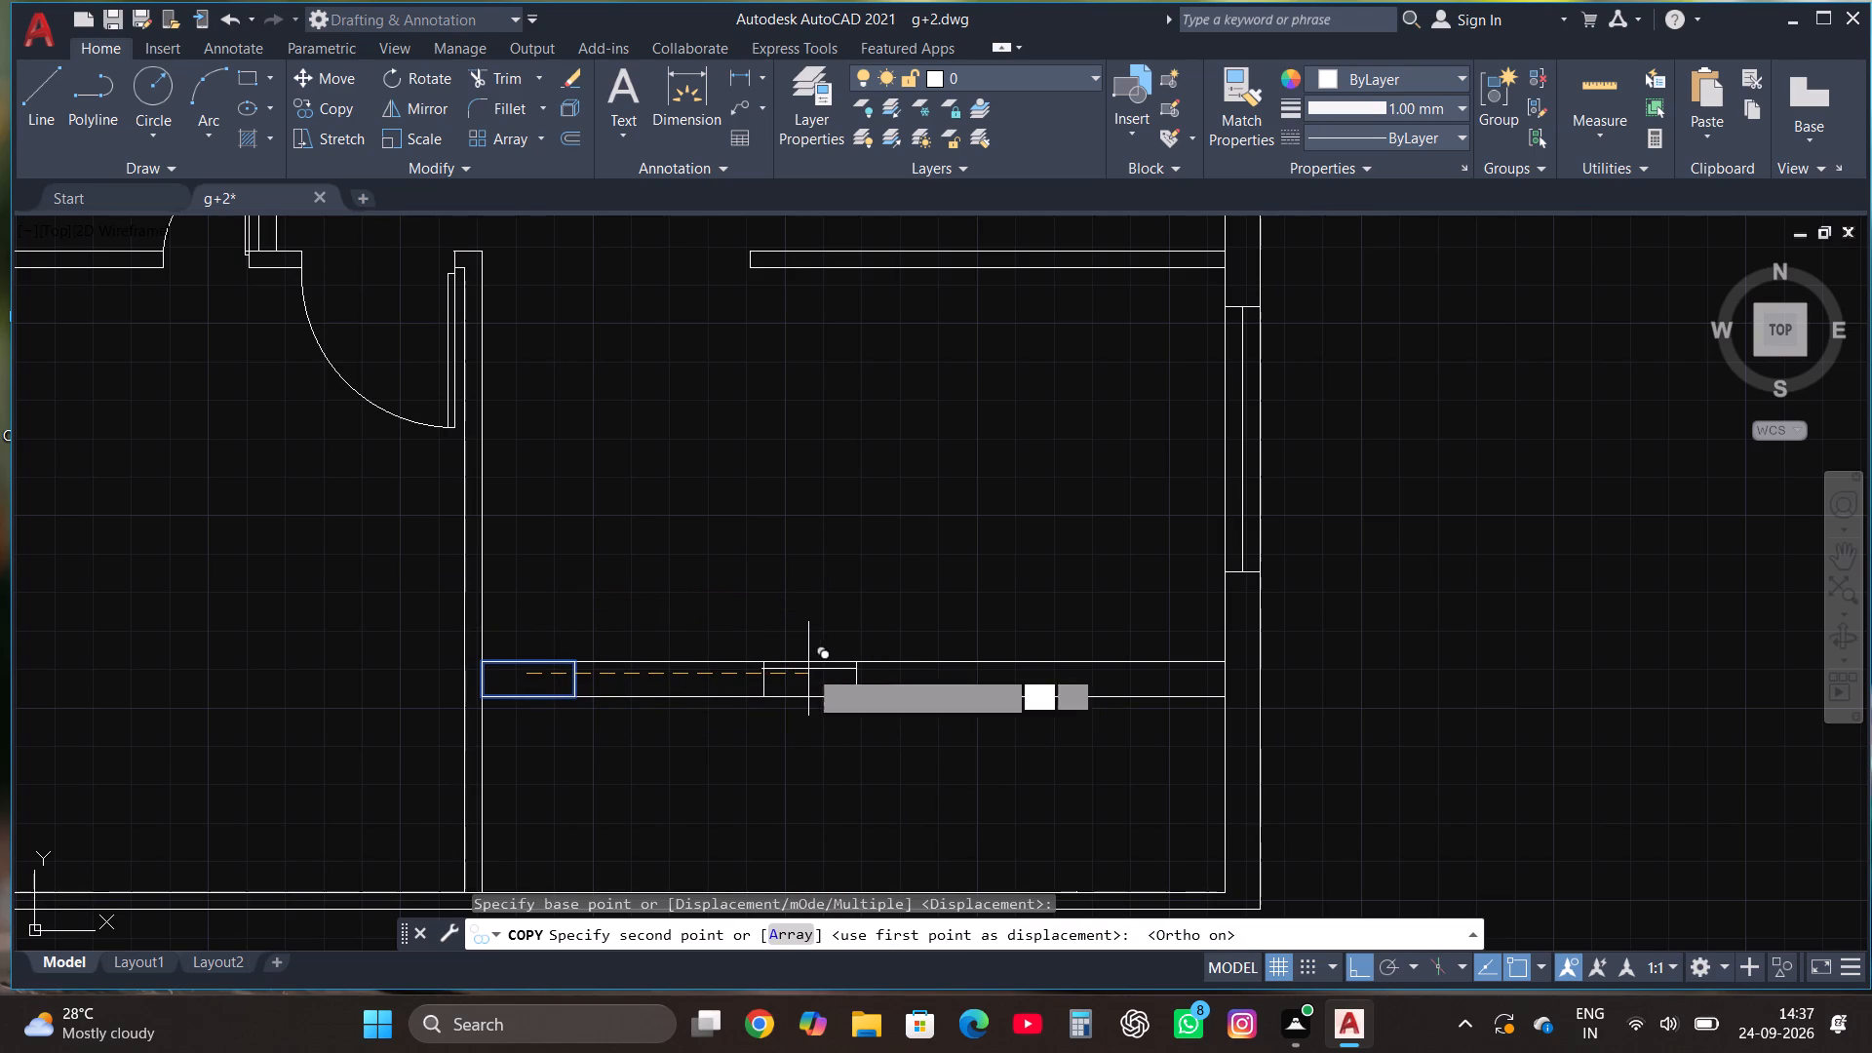
left_click(861, 684)
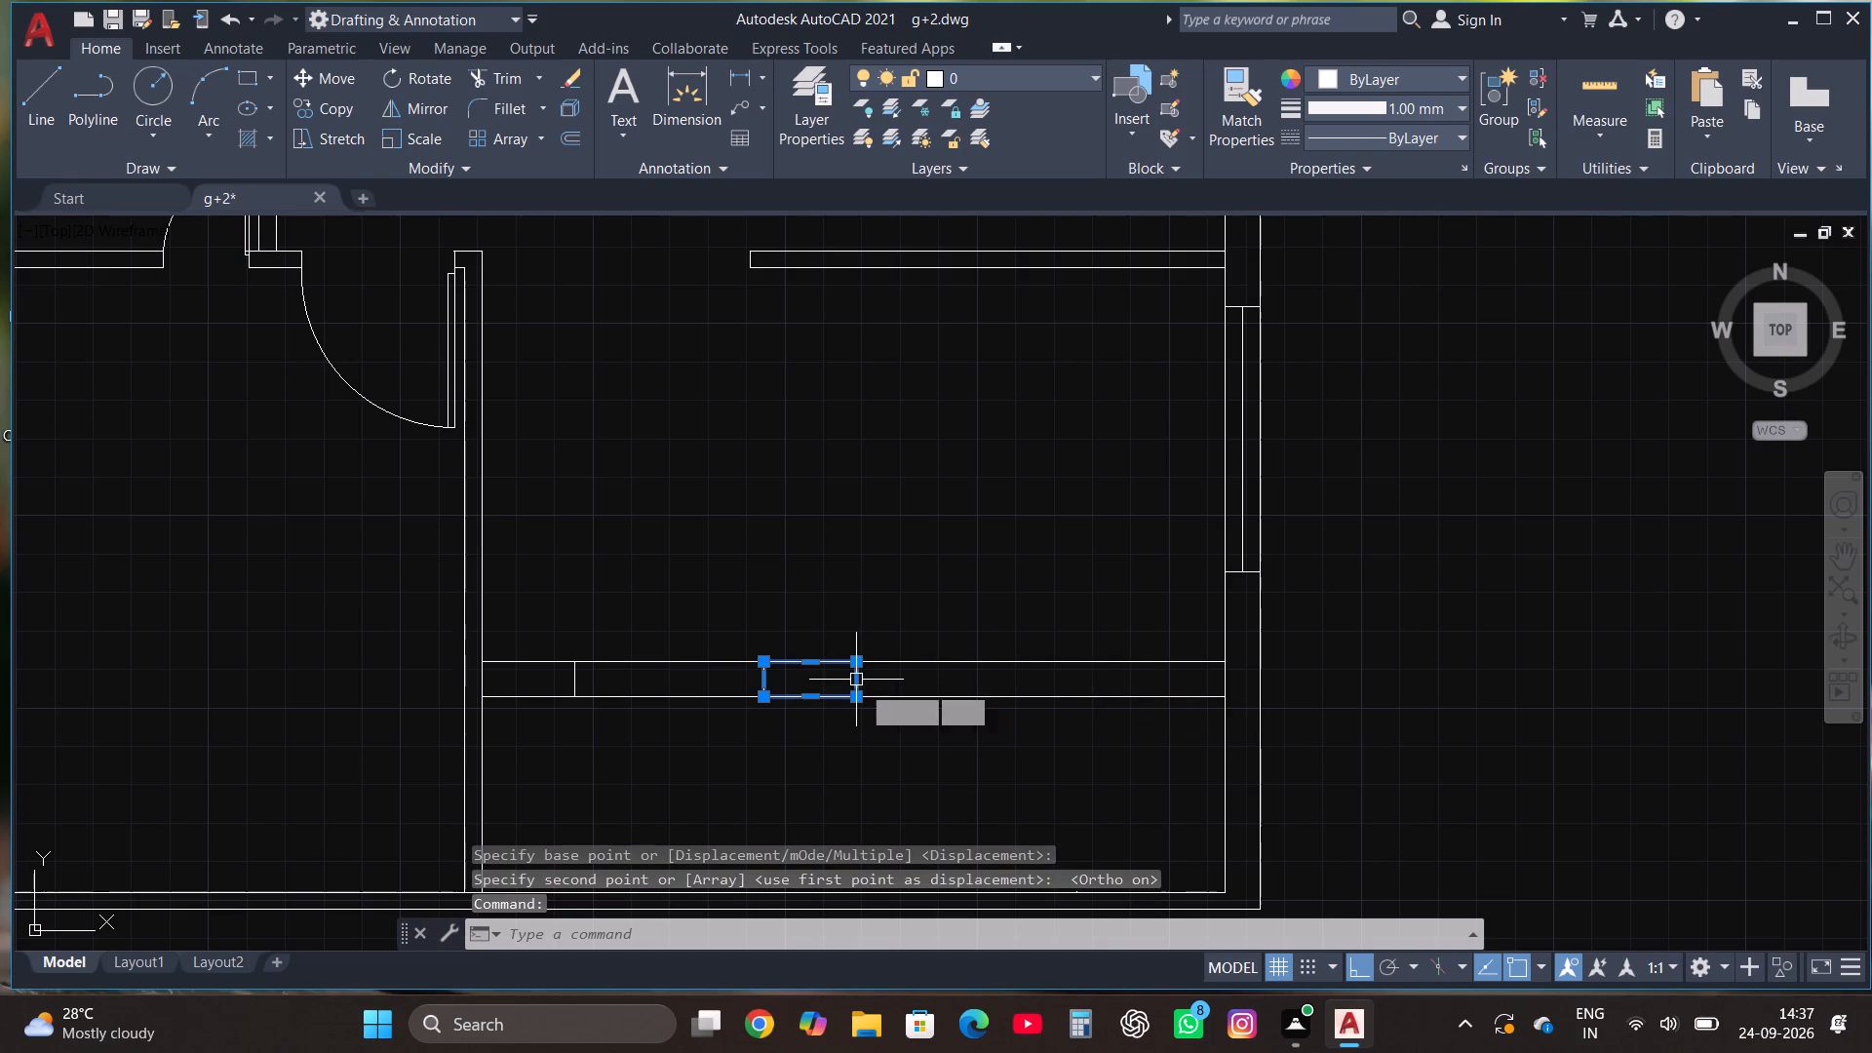
left_click(342, 107)
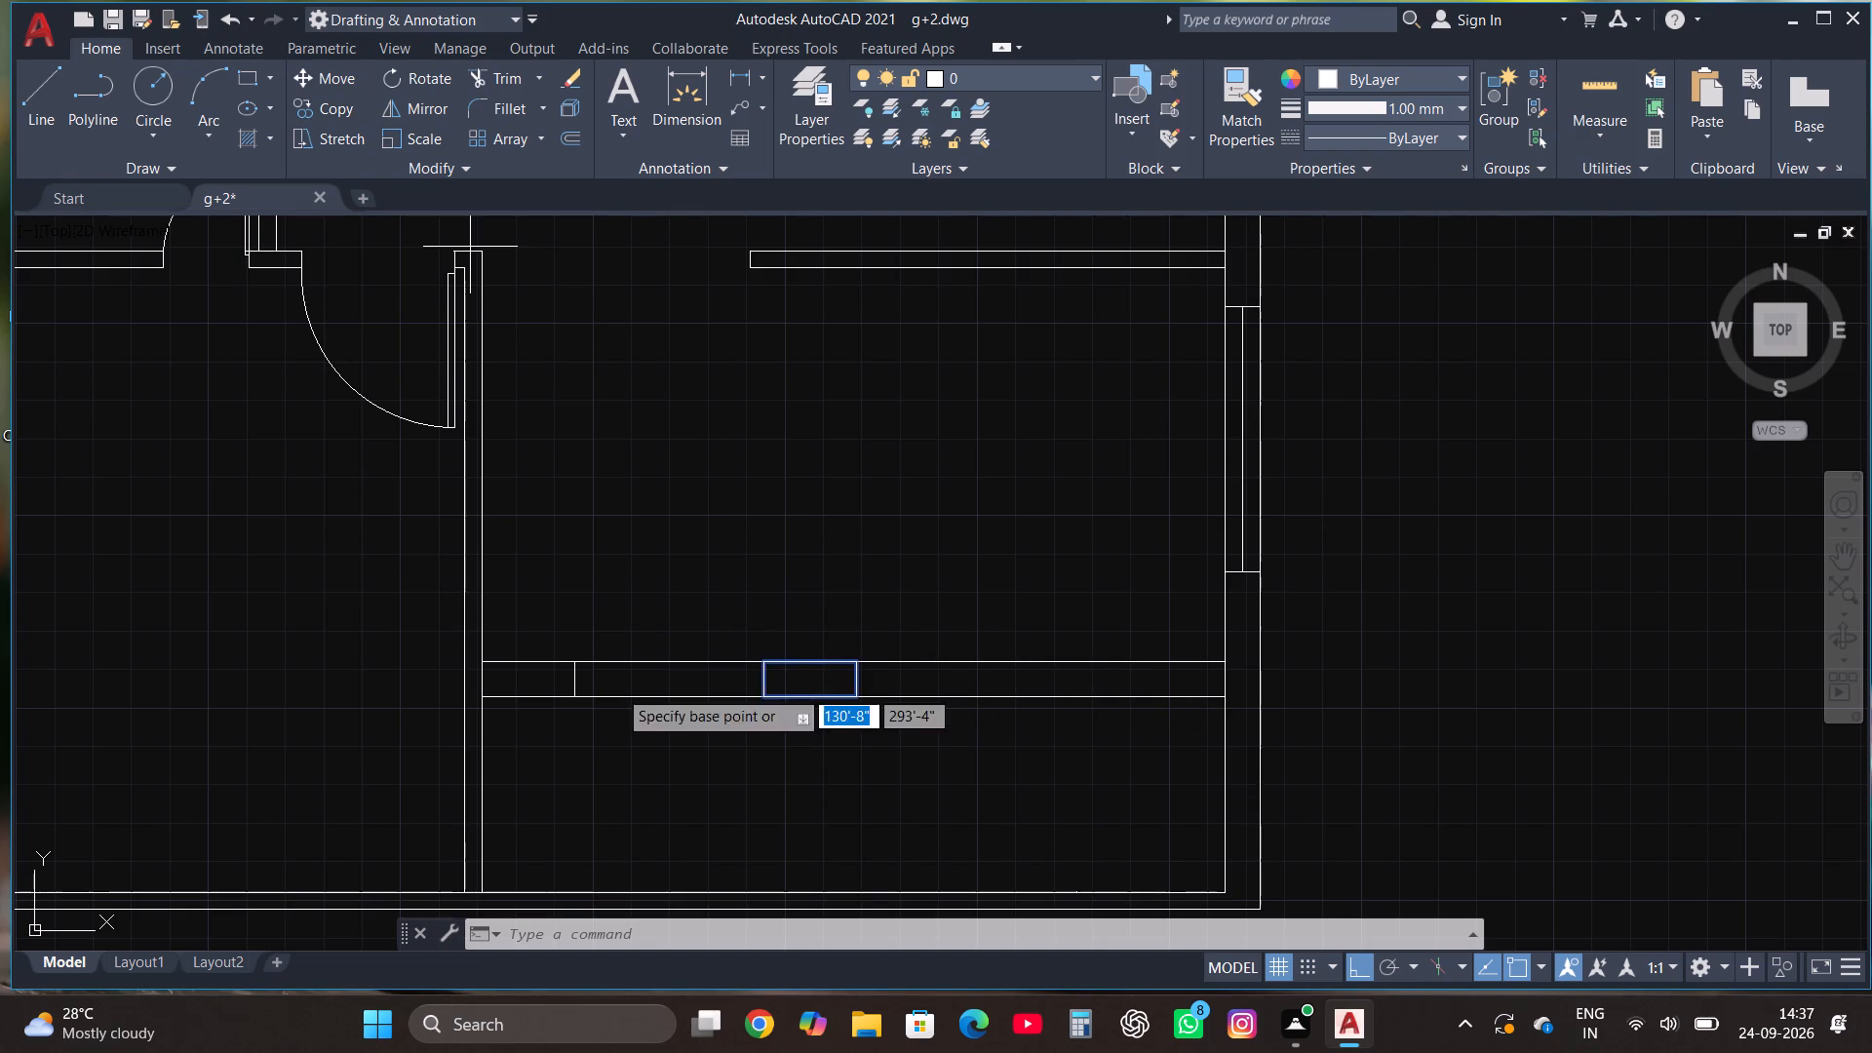
left_click(786, 682)
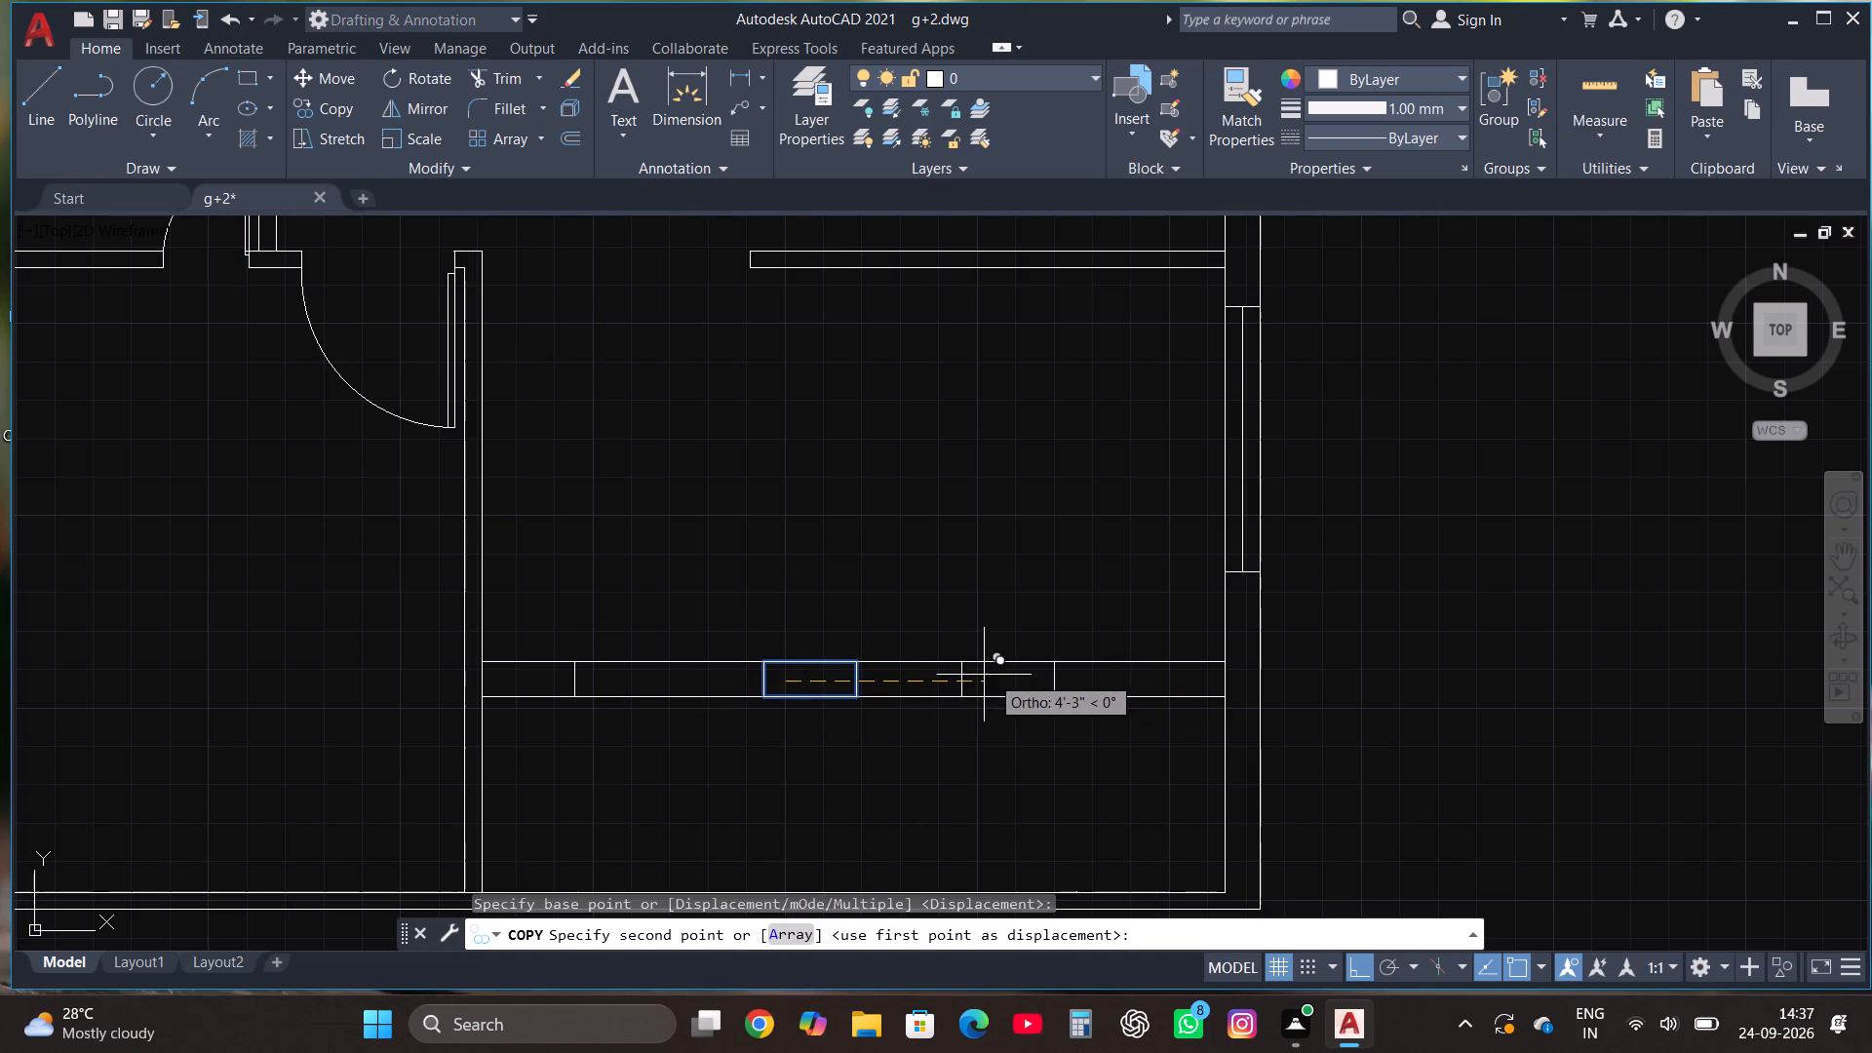
left_click(1155, 671)
Draw a pier outline from the shell's outer southeast corner: about 2'-5" west, 9" north, and east past the east wall's inner face.
scroll(843, 716, "down", 1)
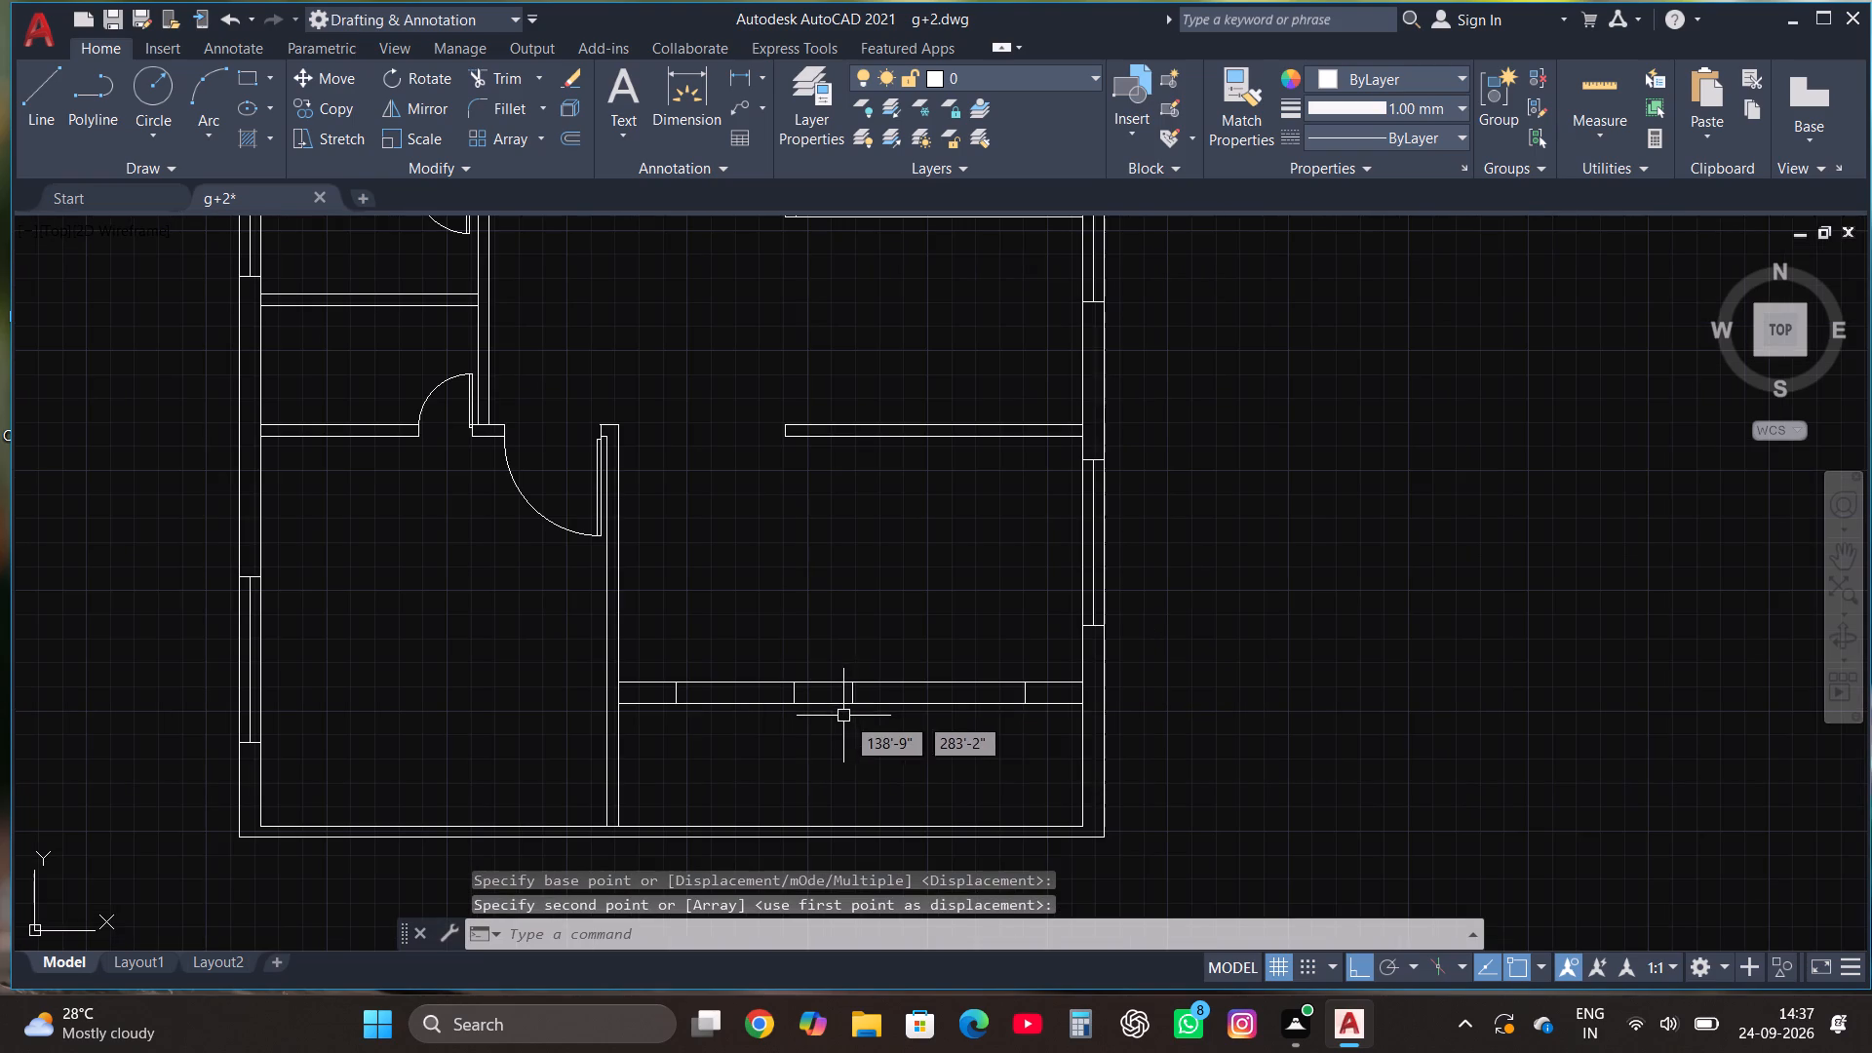
scroll(963, 641, "down", 1)
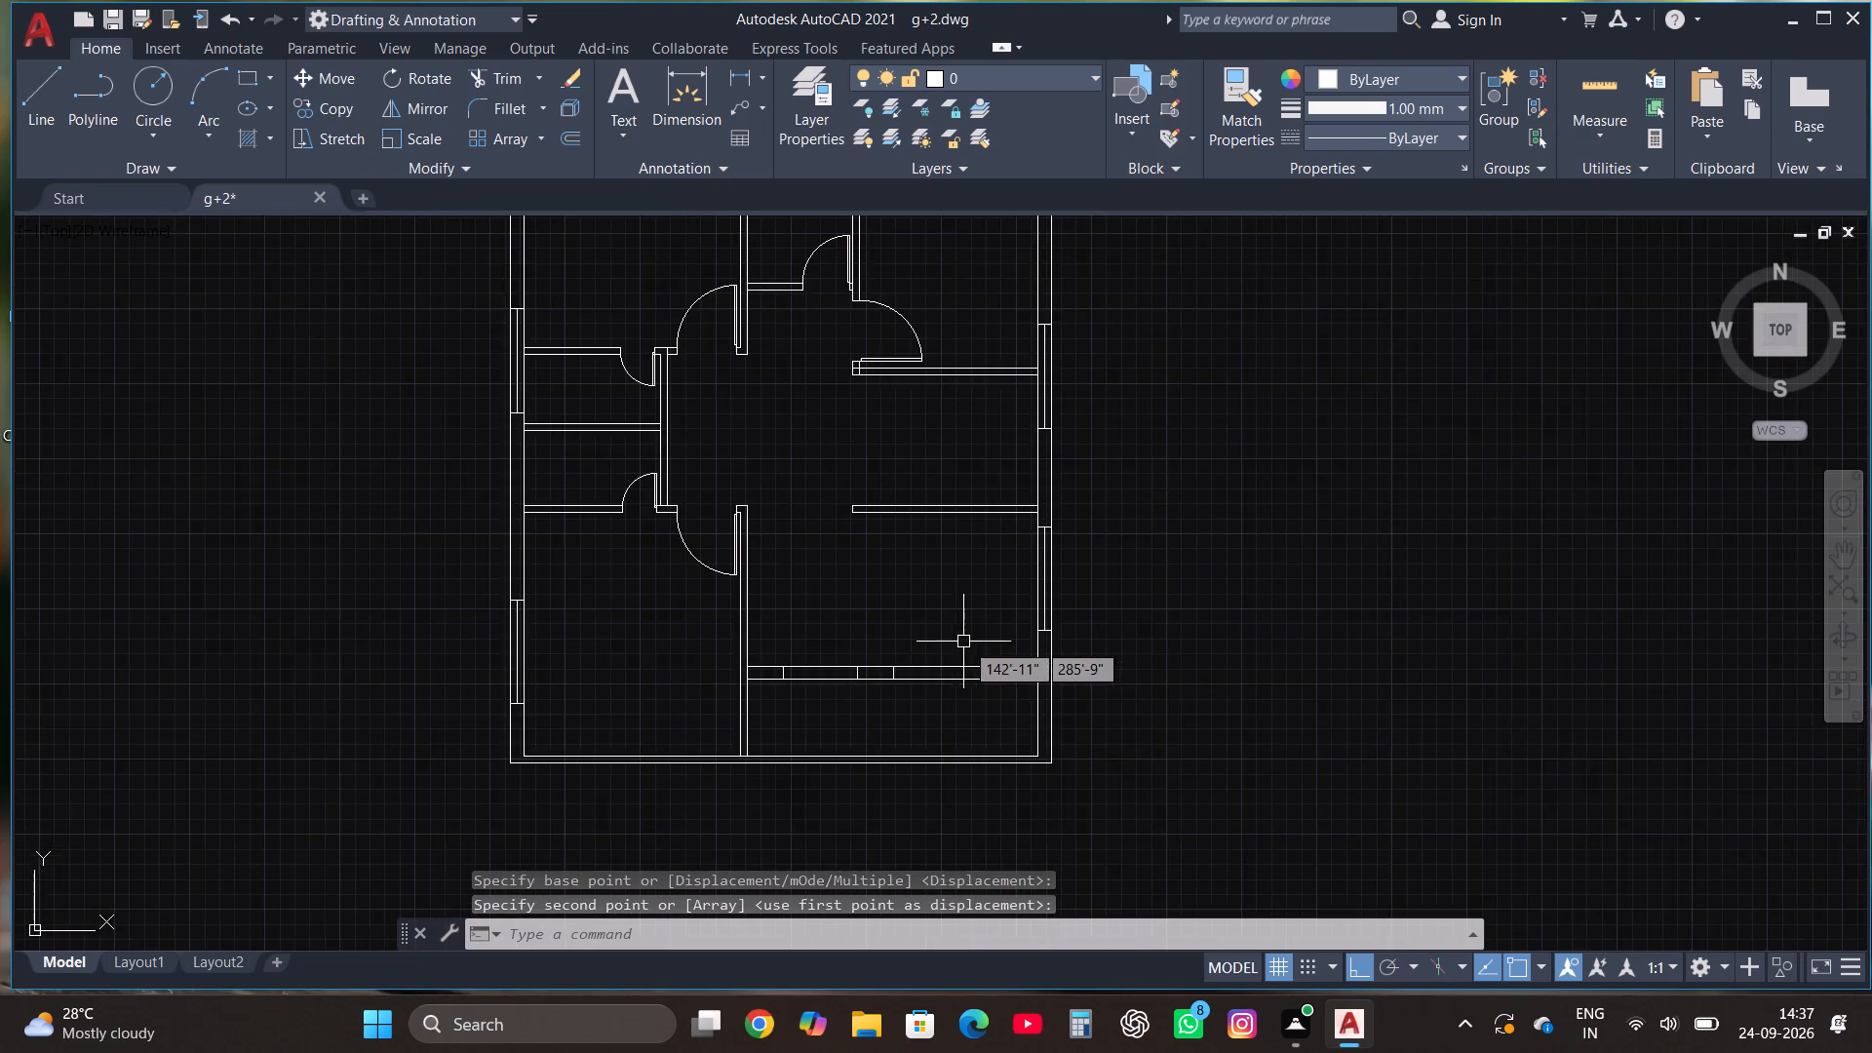
scroll(973, 650, "down", 1)
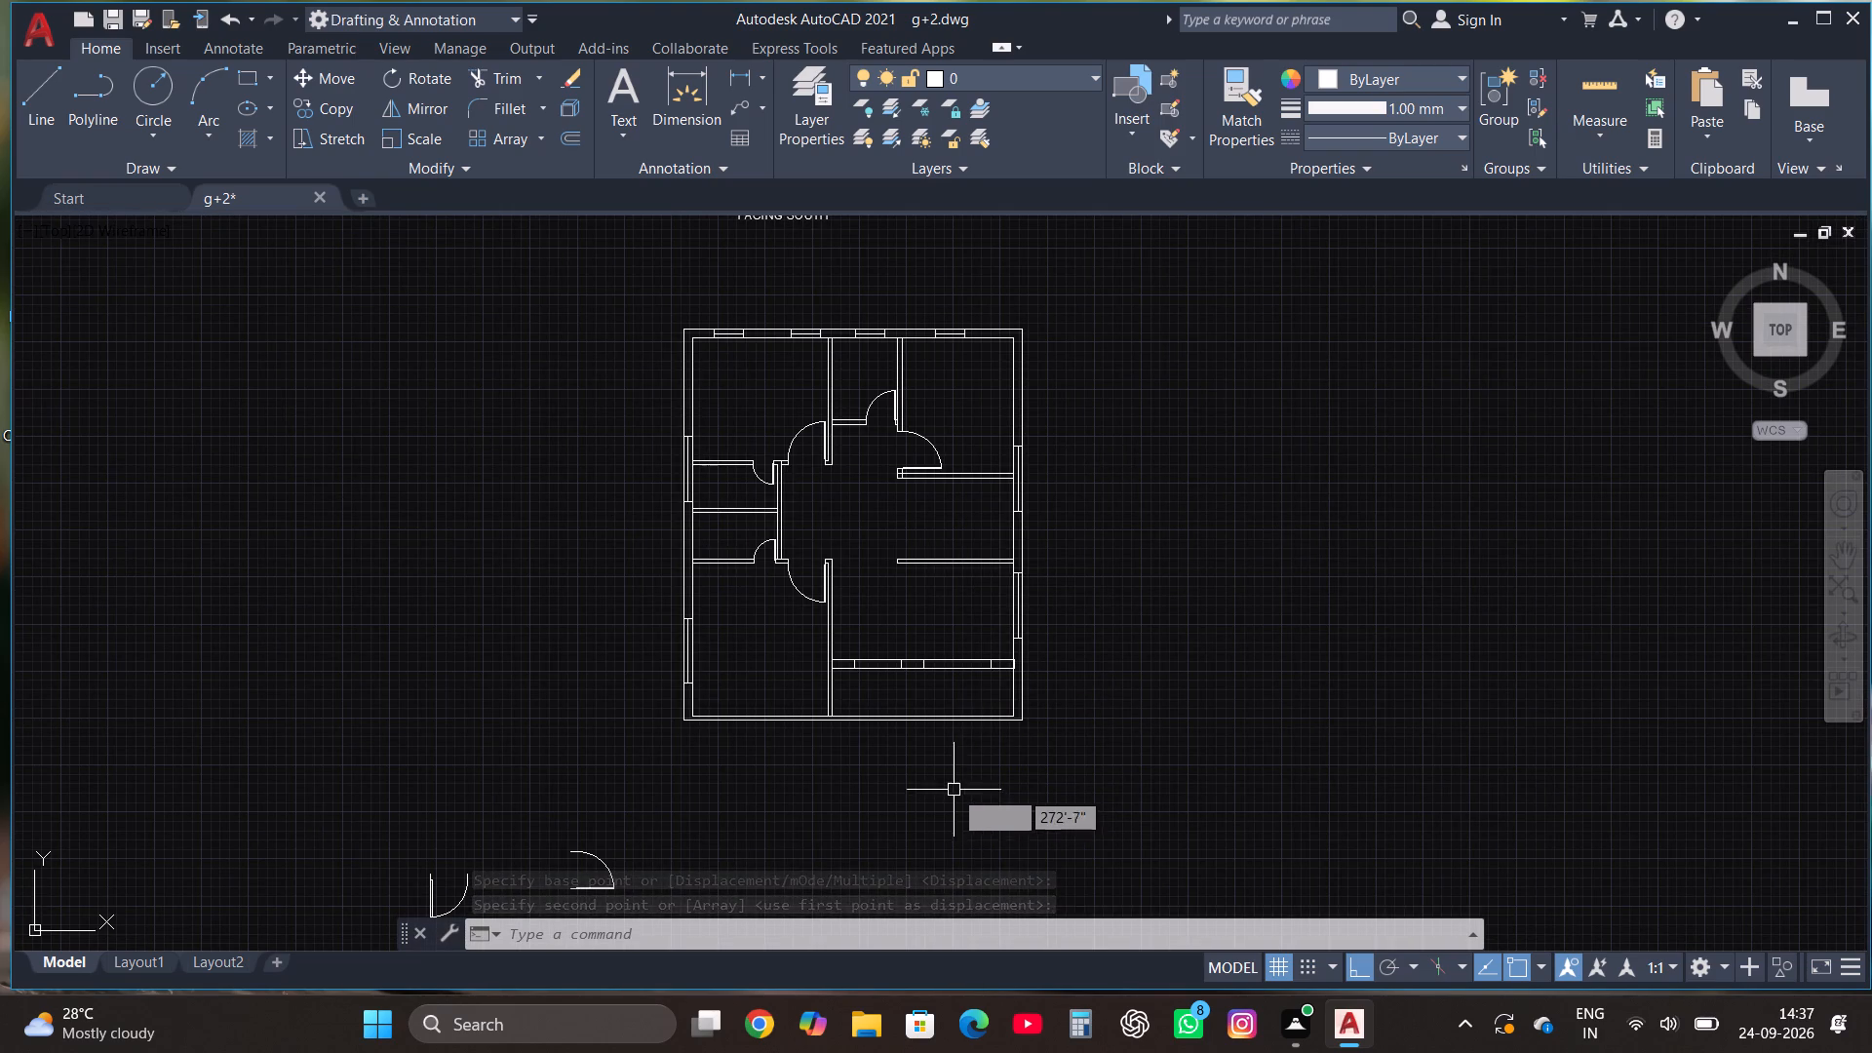
scroll(951, 783, "up", 3)
scroll(949, 789, "down", 2)
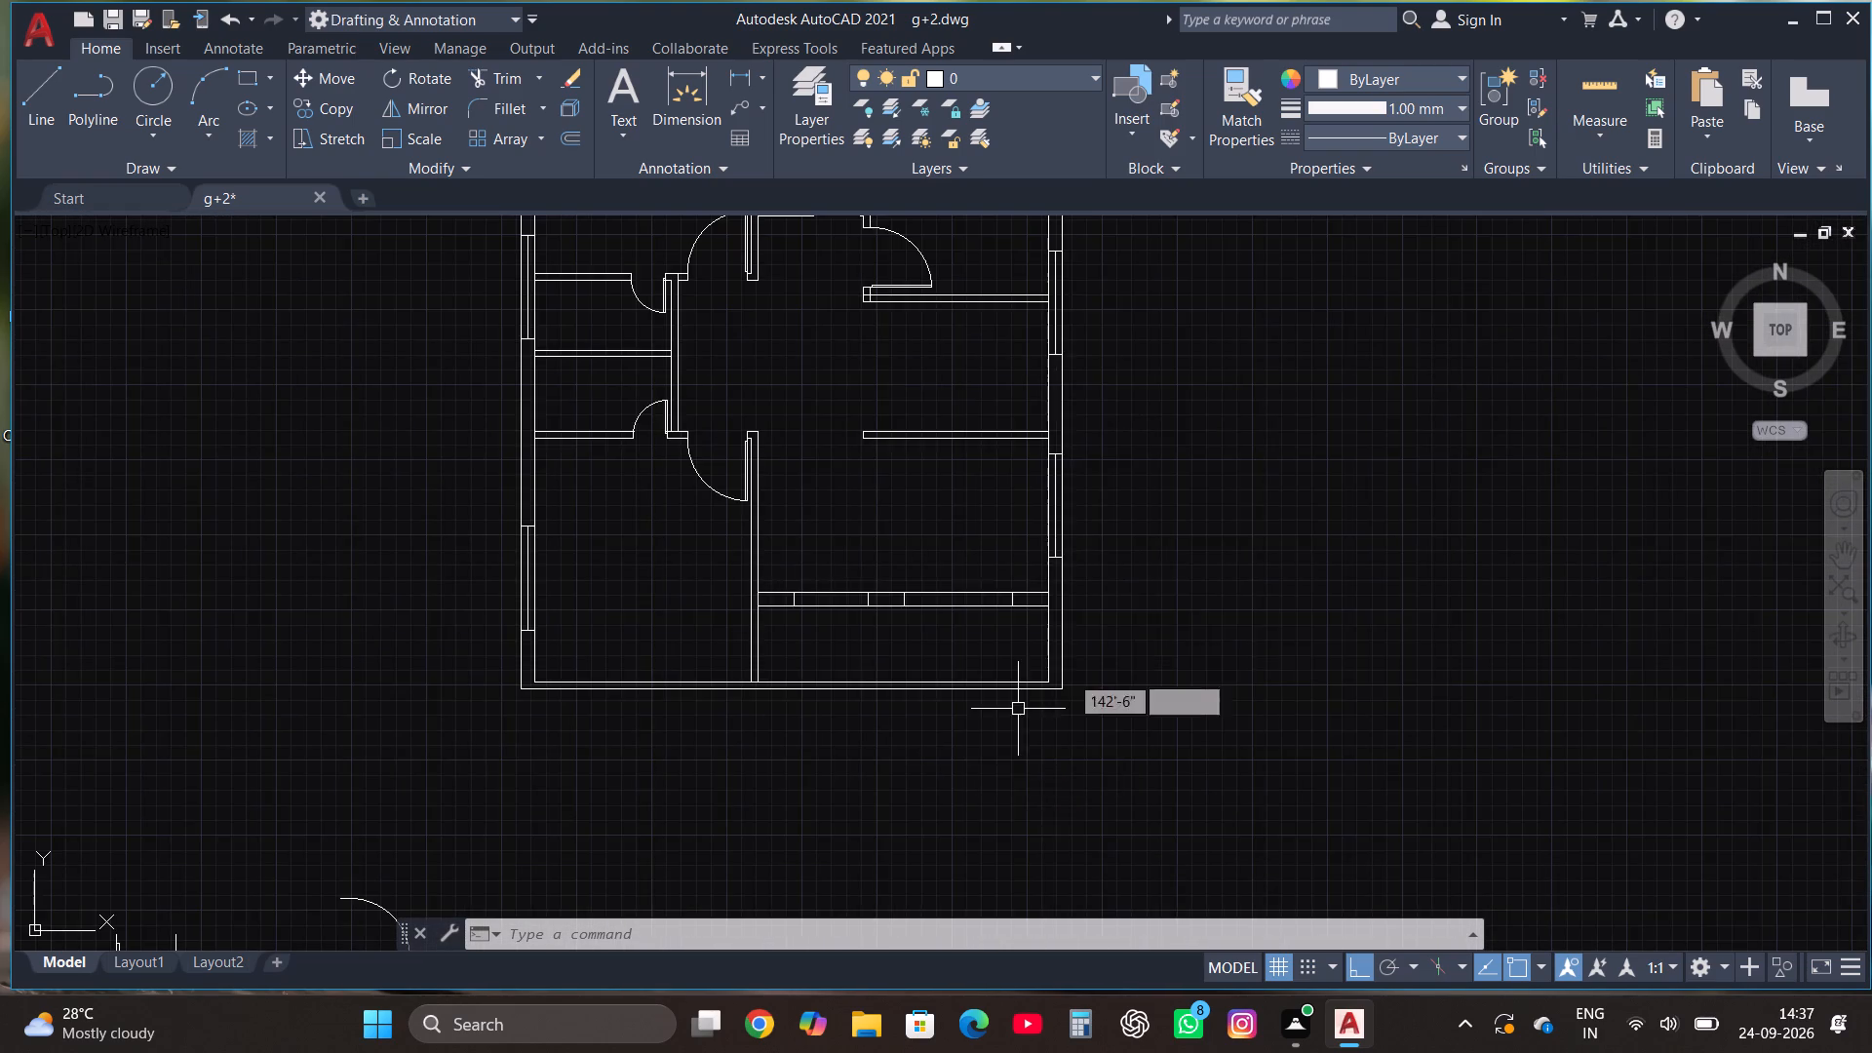
scroll(1083, 671, "up", 3)
scroll(1081, 674, "down", 2)
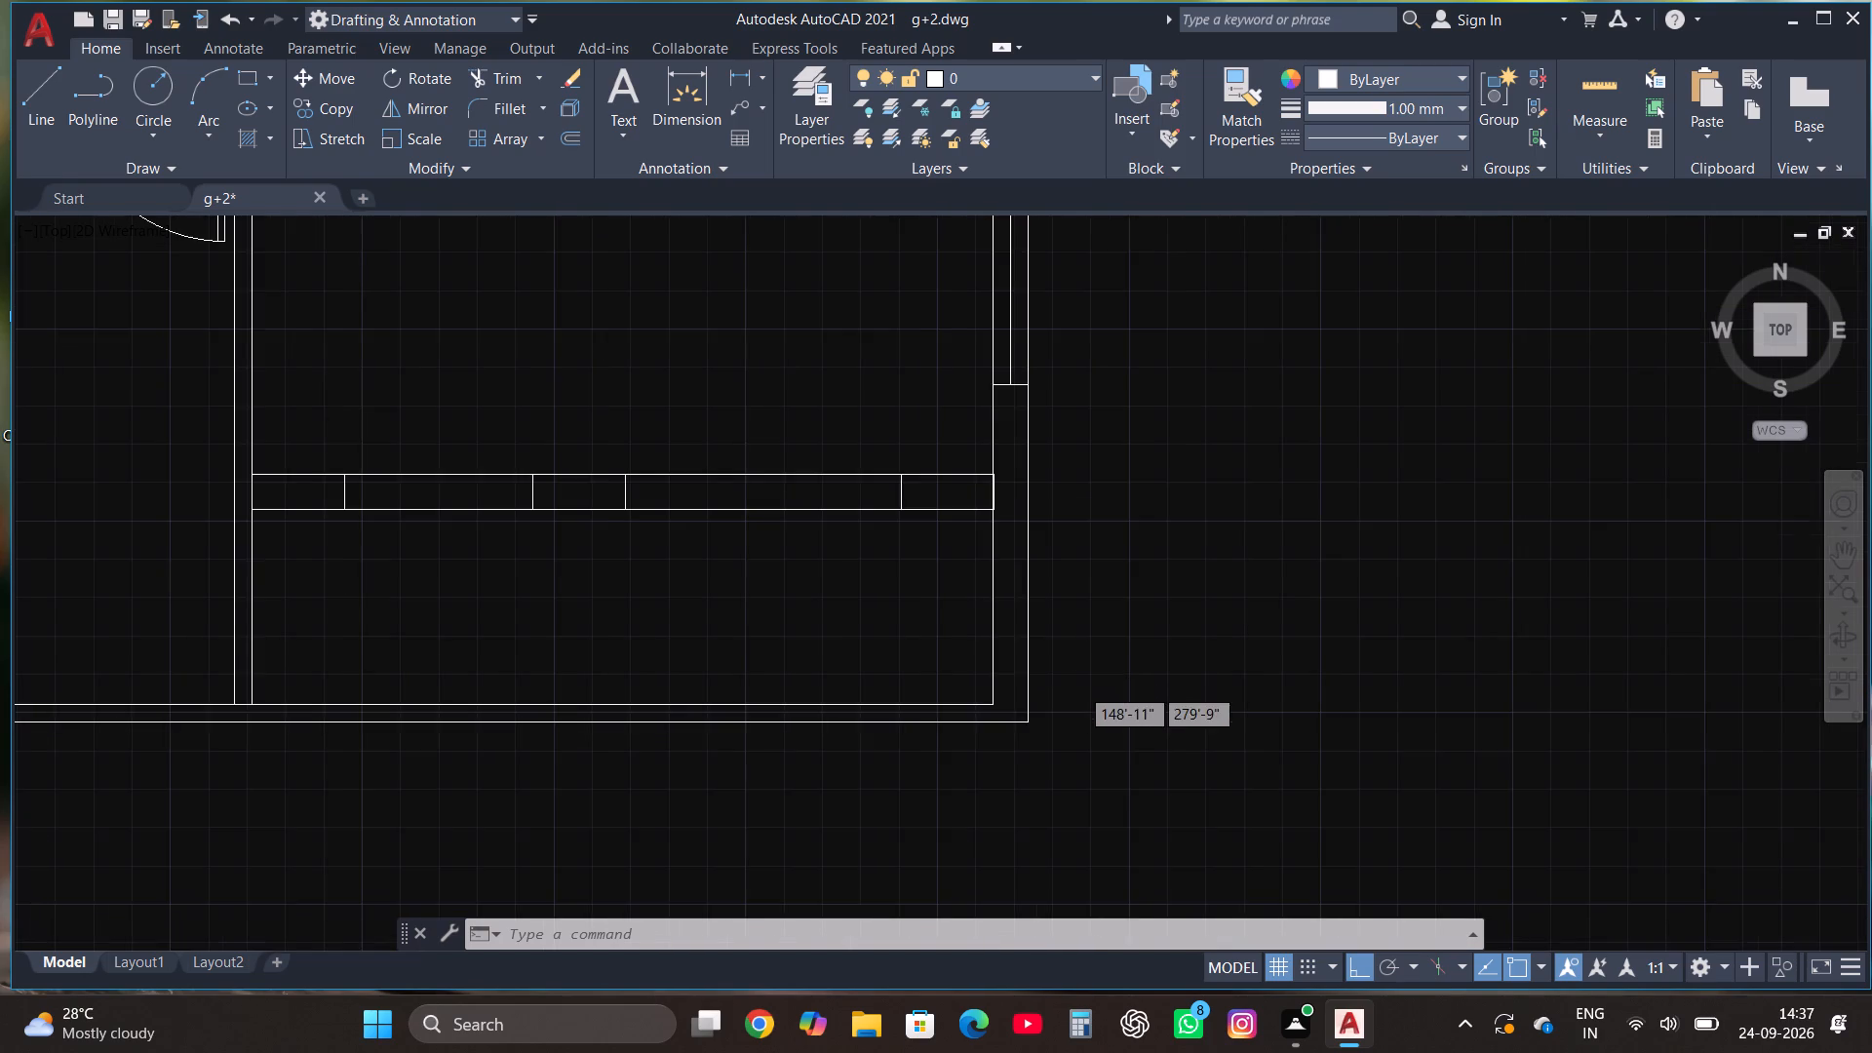
scroll(990, 693, "up", 1)
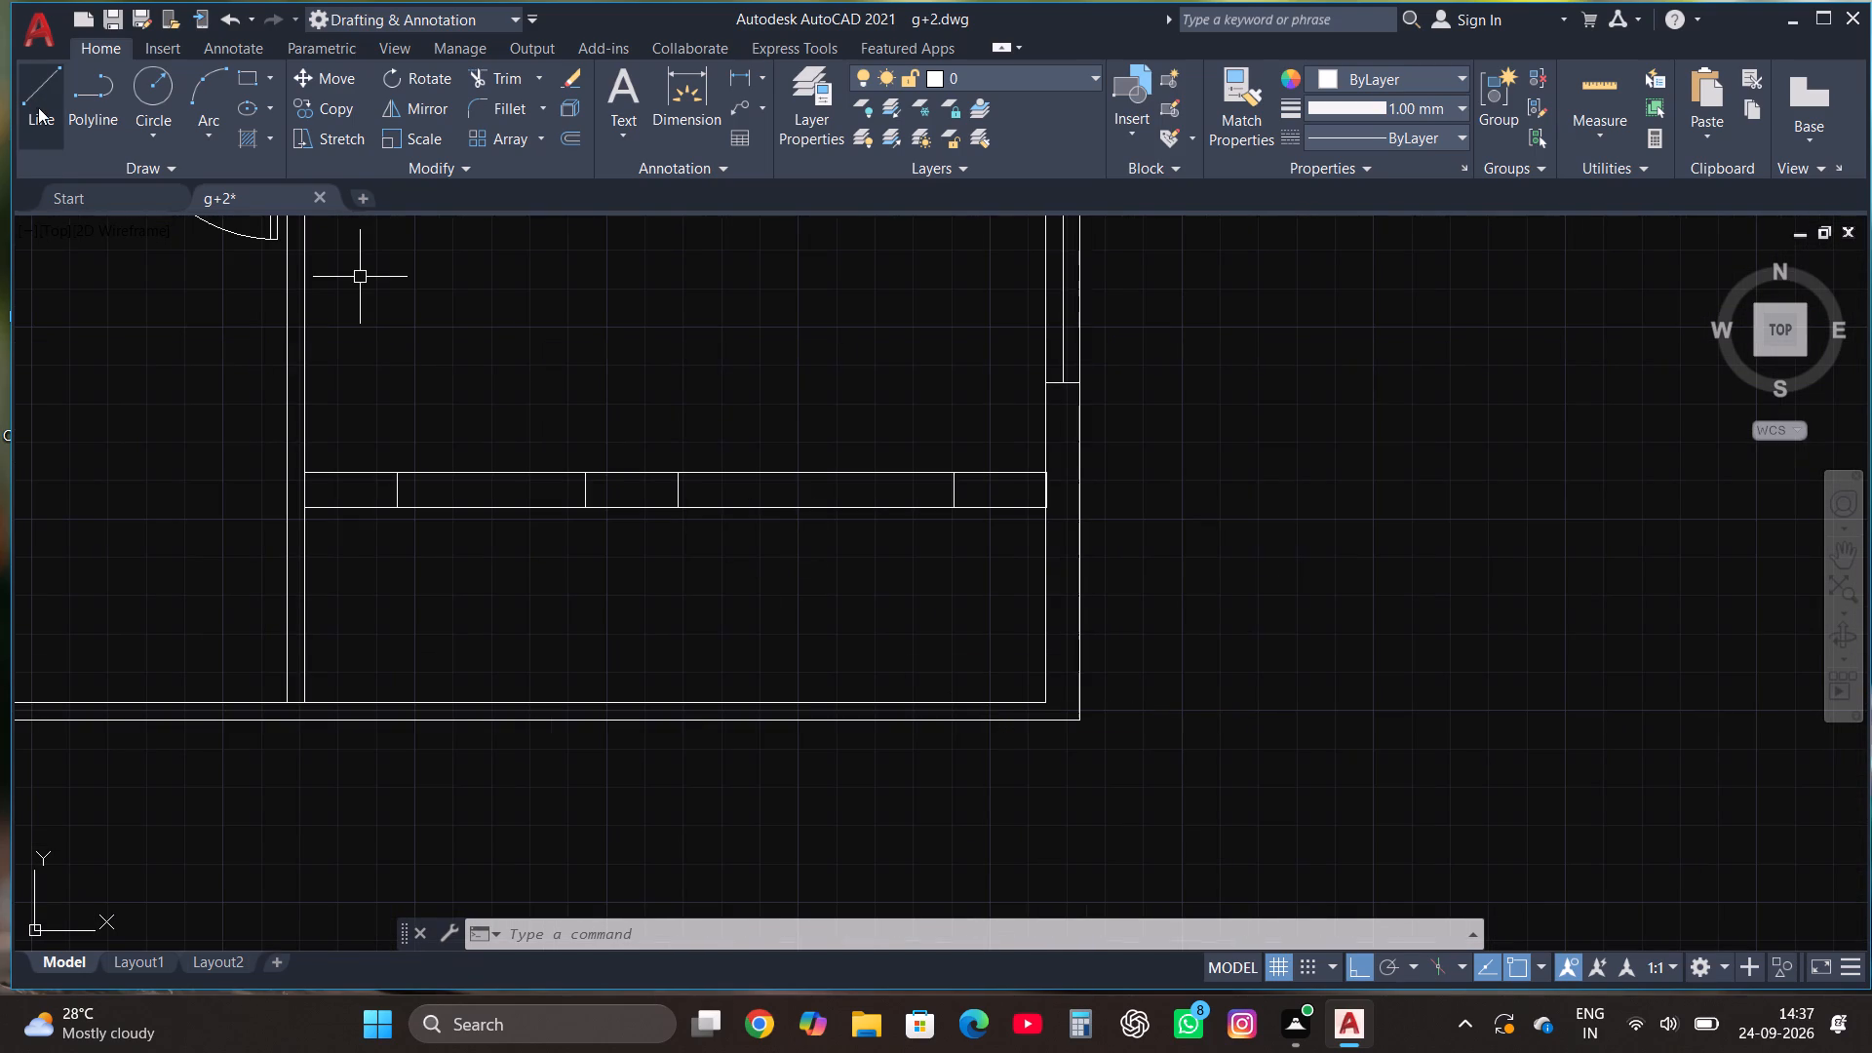
left_click(38, 107)
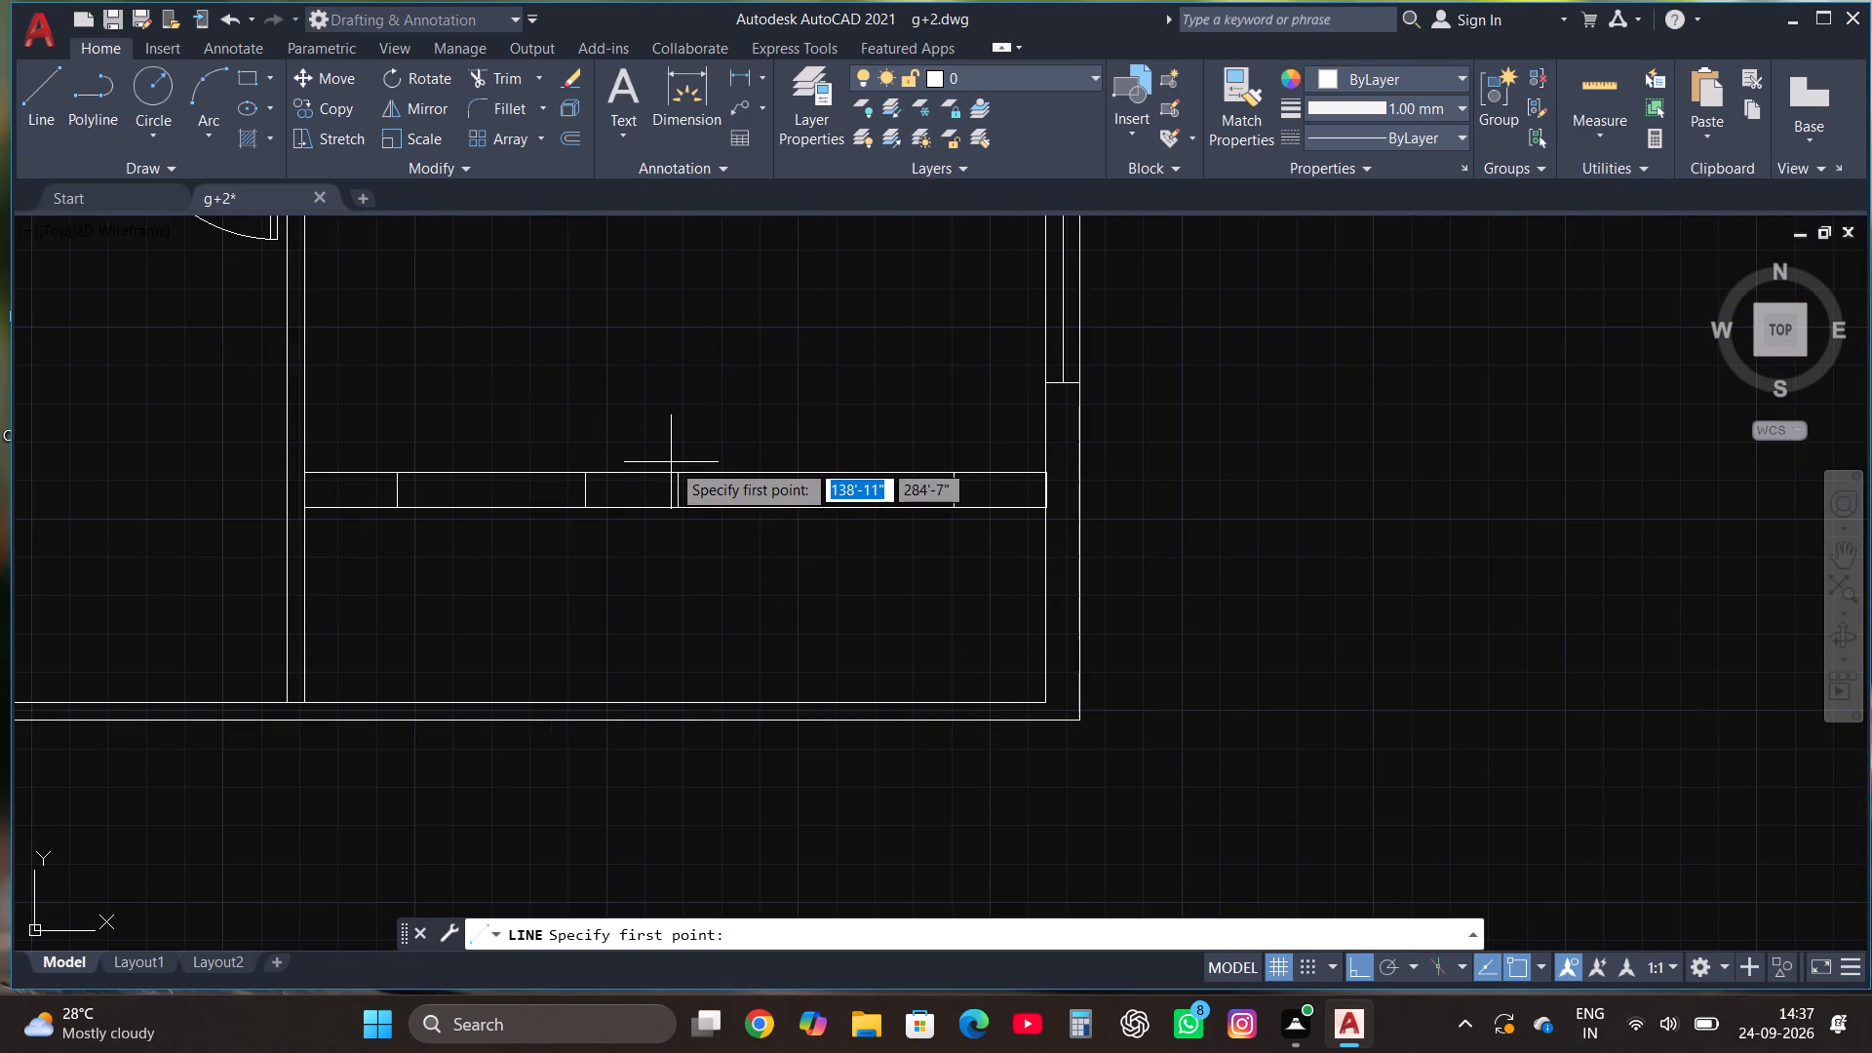
left_click(1077, 721)
left_click(967, 721)
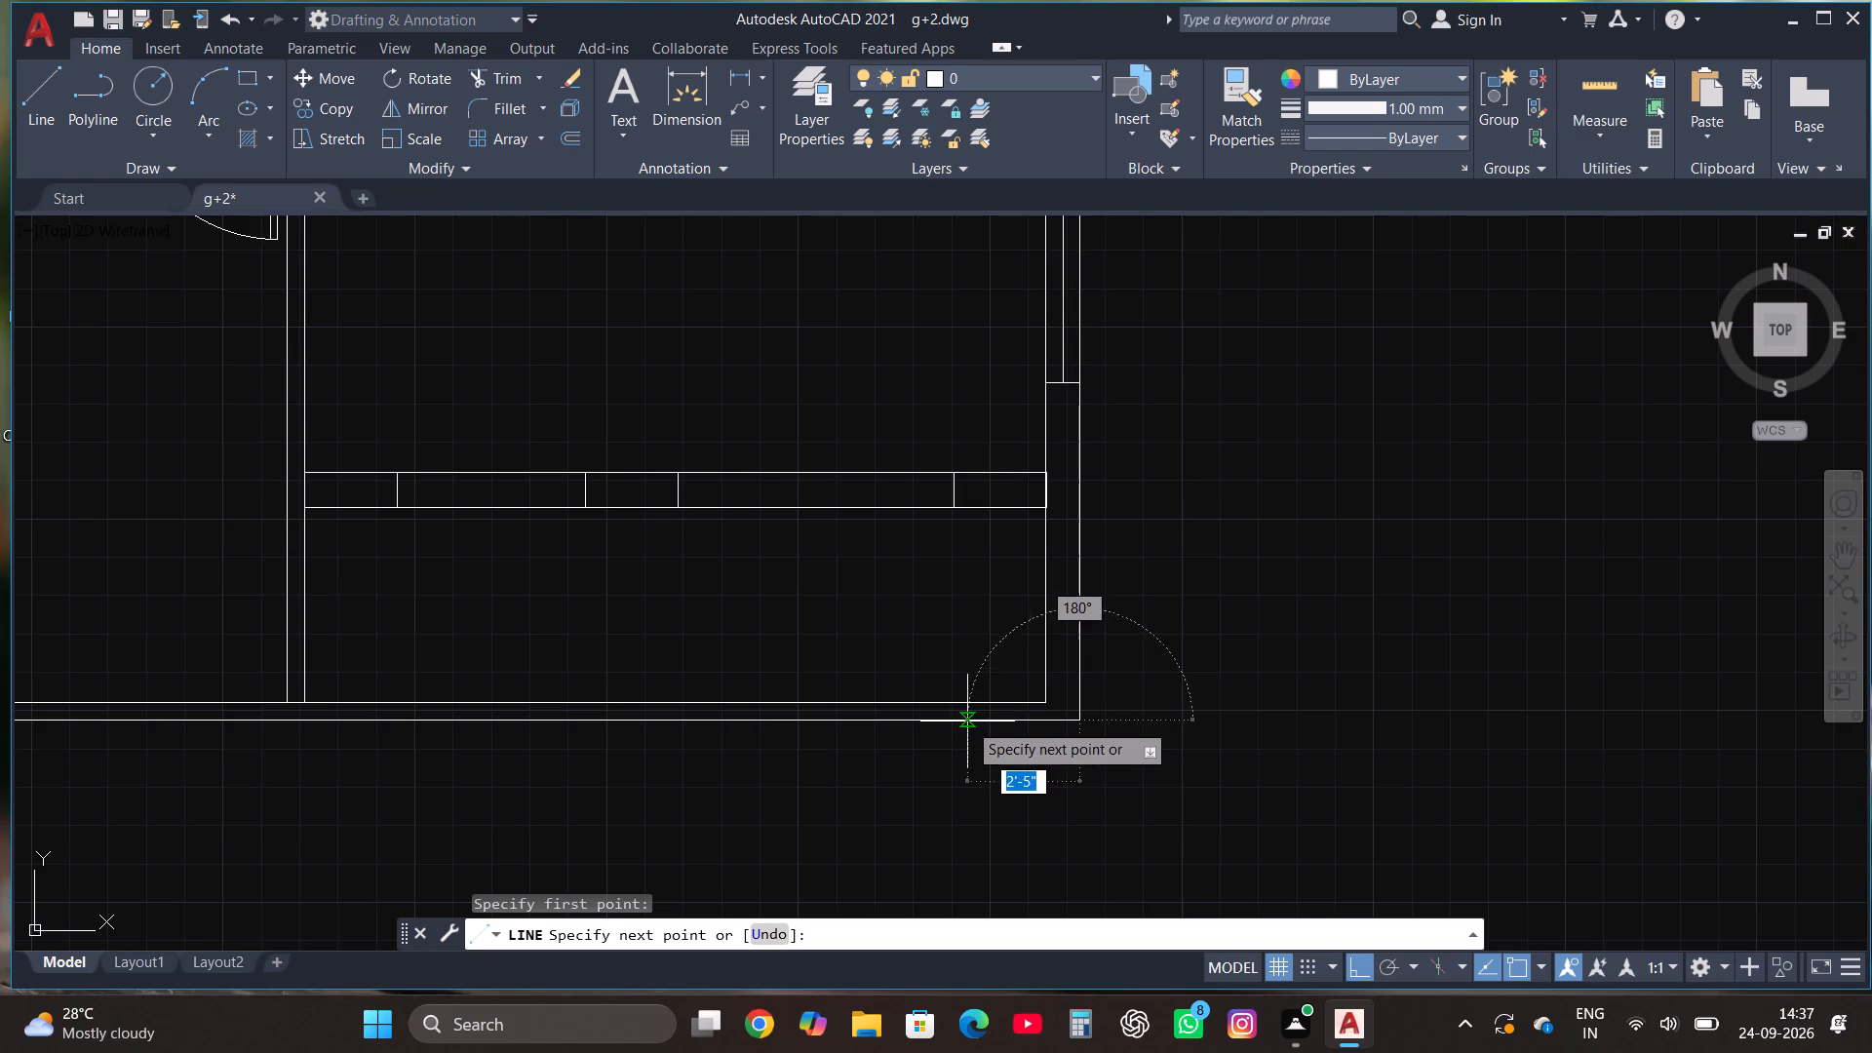
type("9\"")
key("Return")
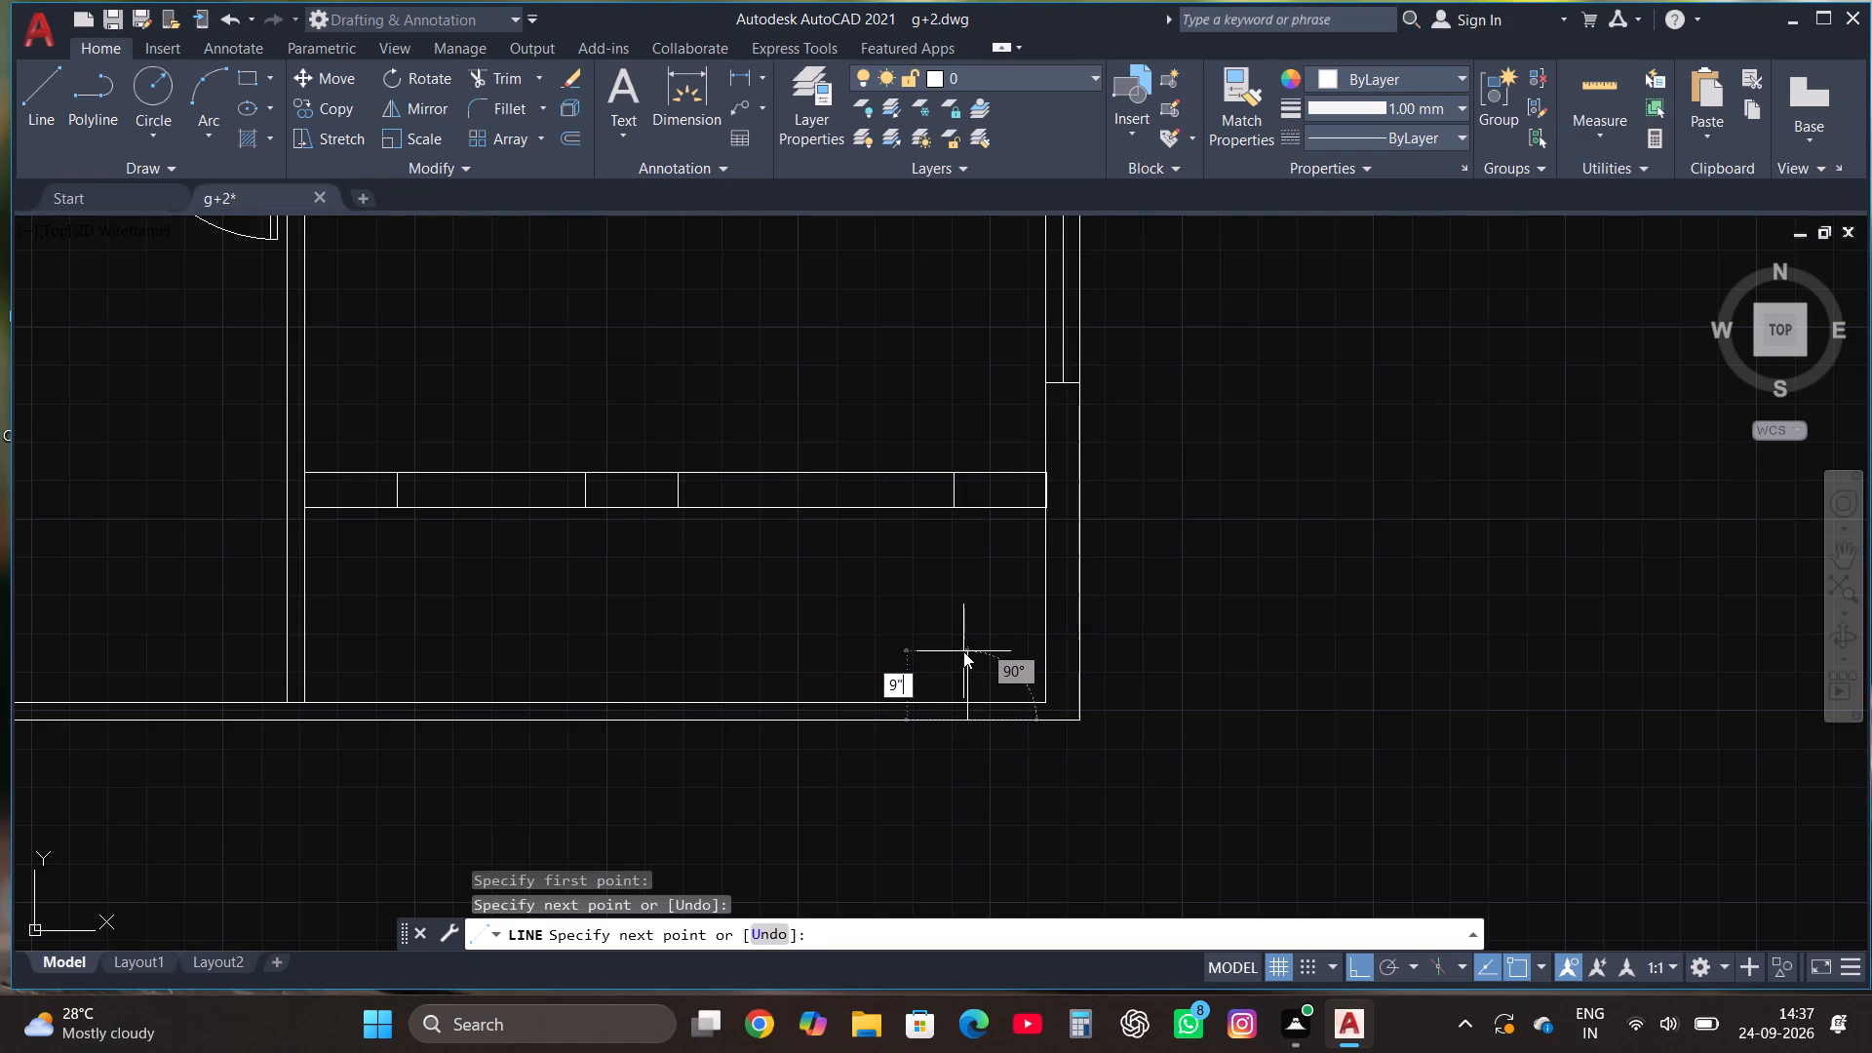
scroll(1063, 648, "up", 2)
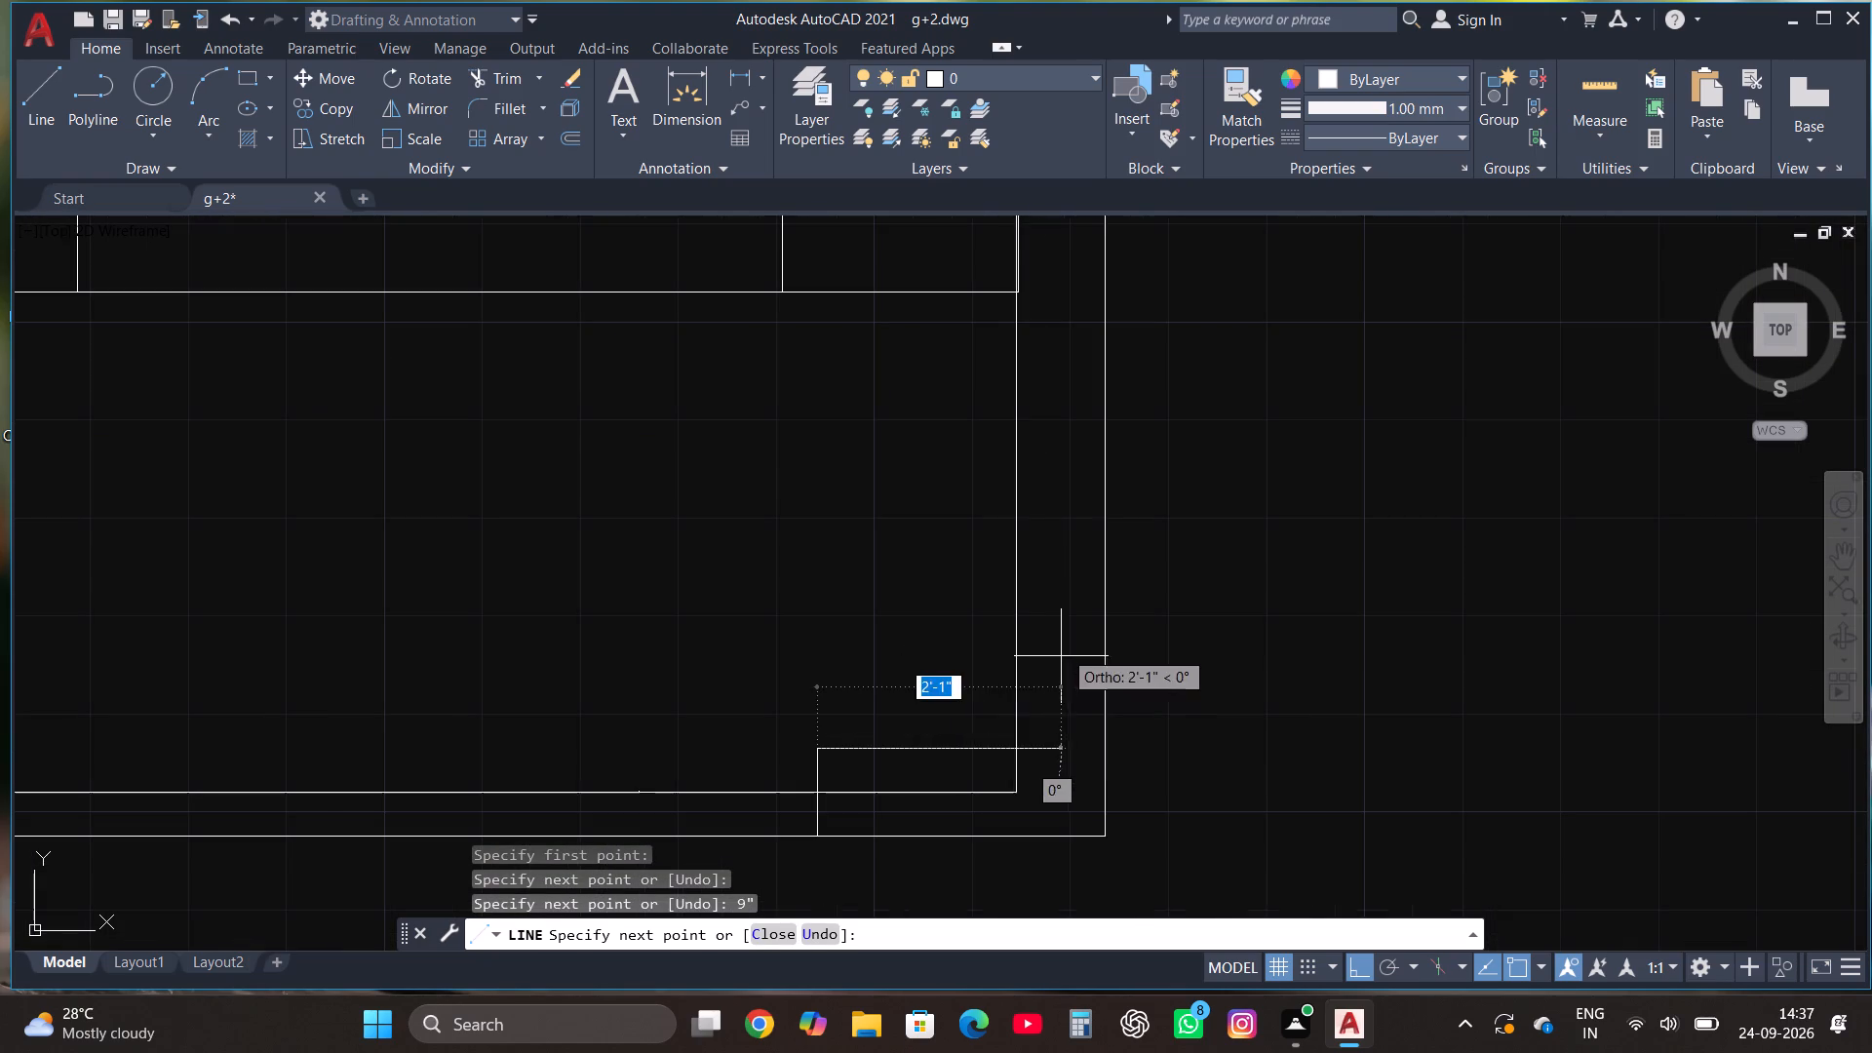
left_click(1042, 739)
Trim the pier line's overshoot and the east and south walls' inner face lines inside the southeast corner pier.
left_click(504, 73)
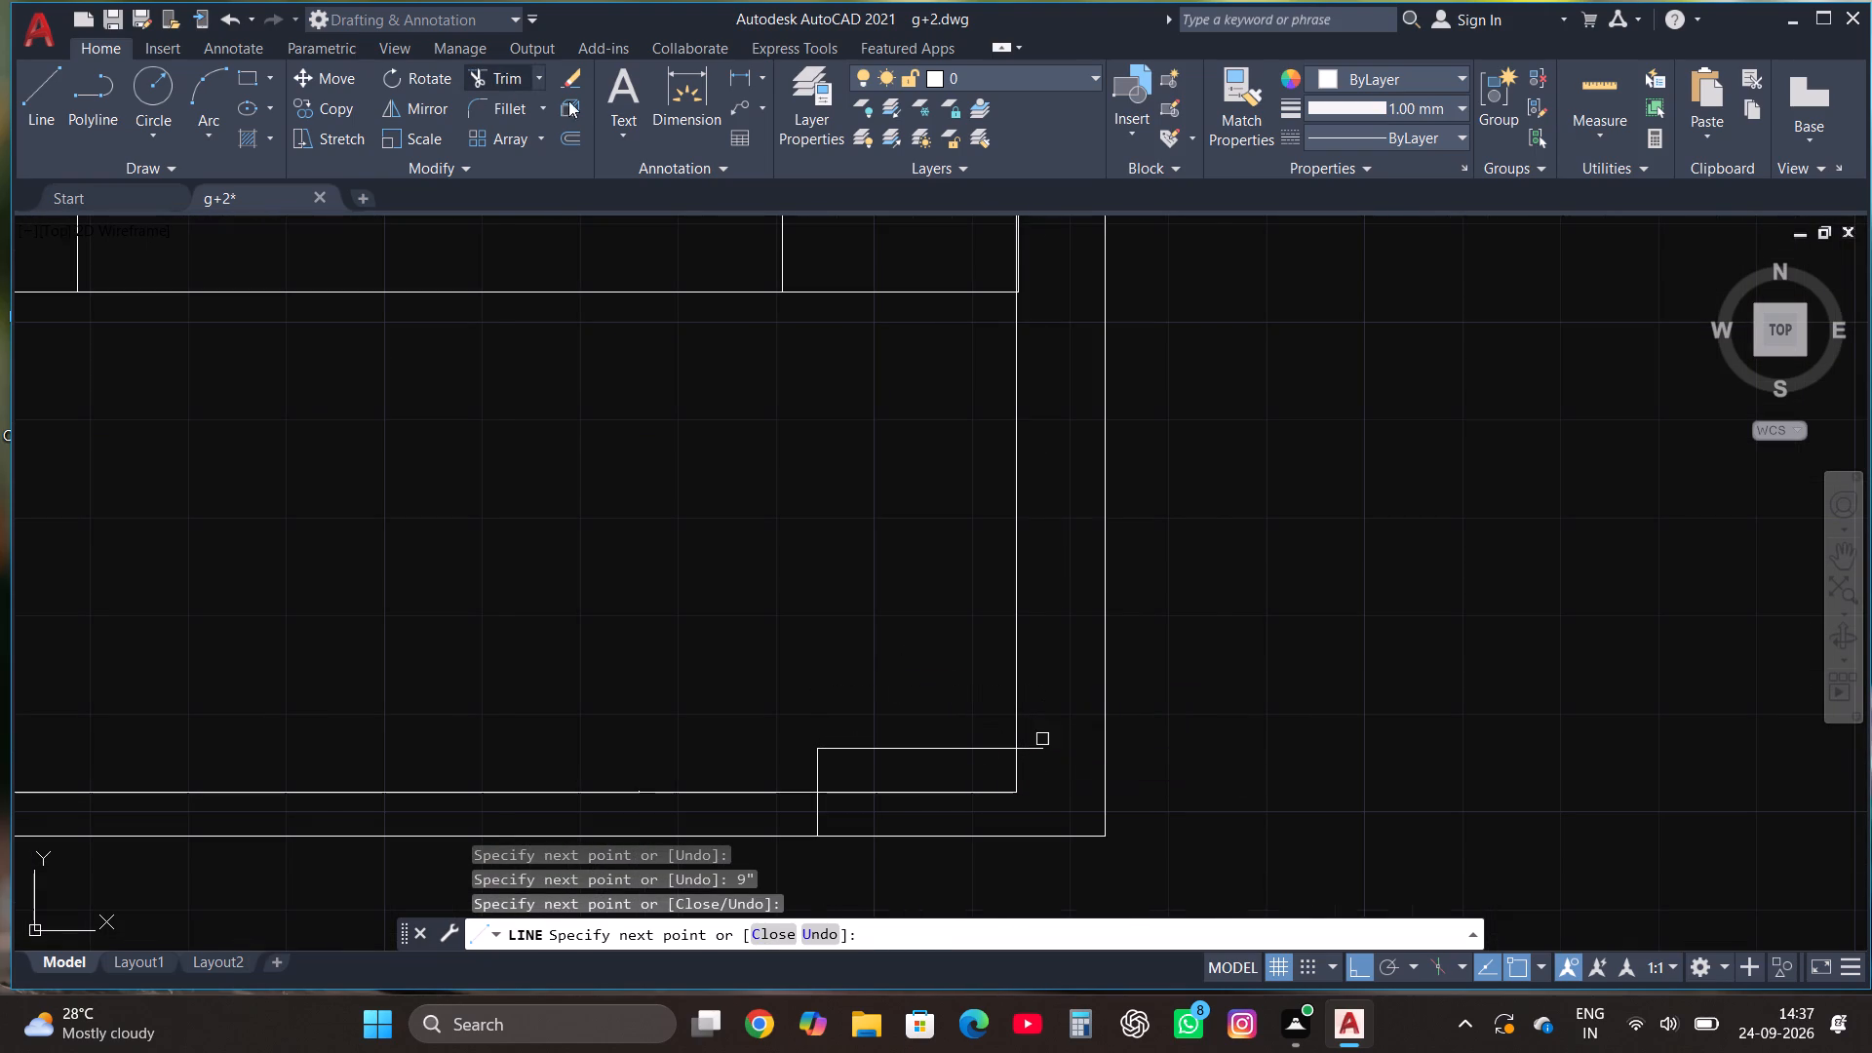
left_click(1035, 751)
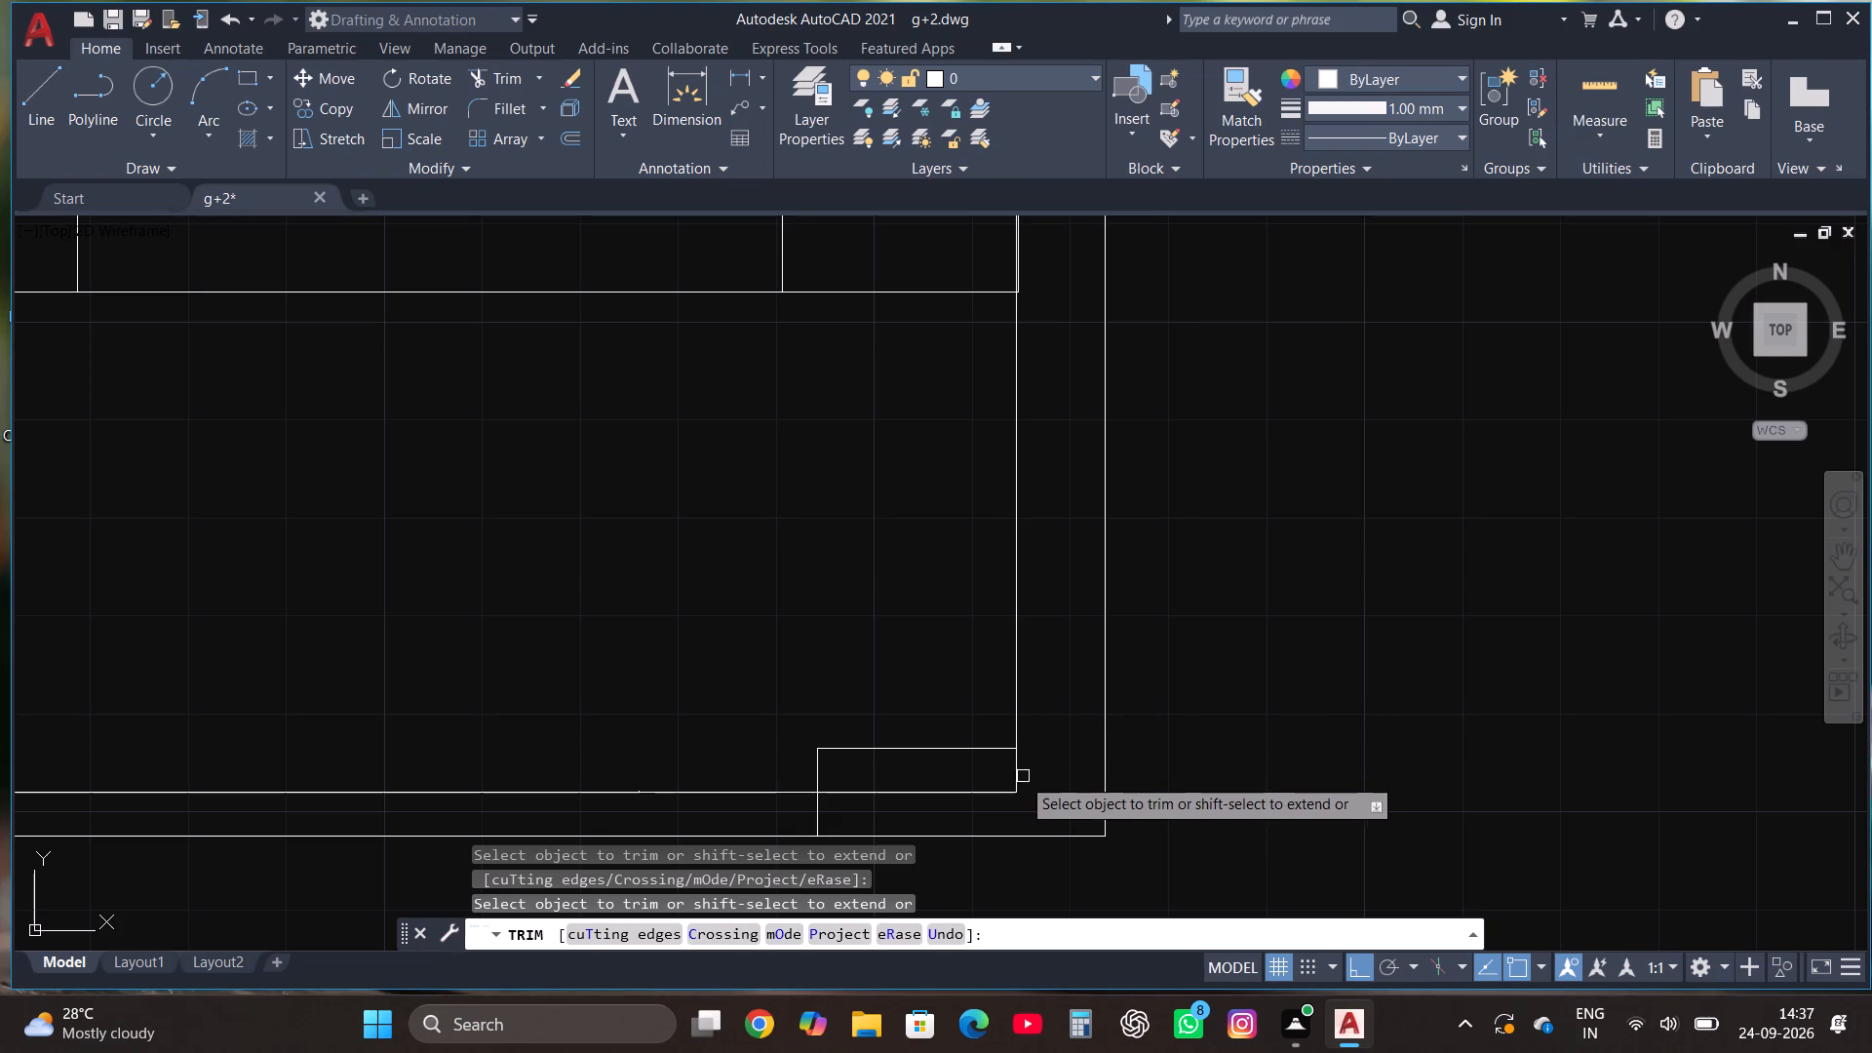
left_click(1016, 779)
left_click(992, 788)
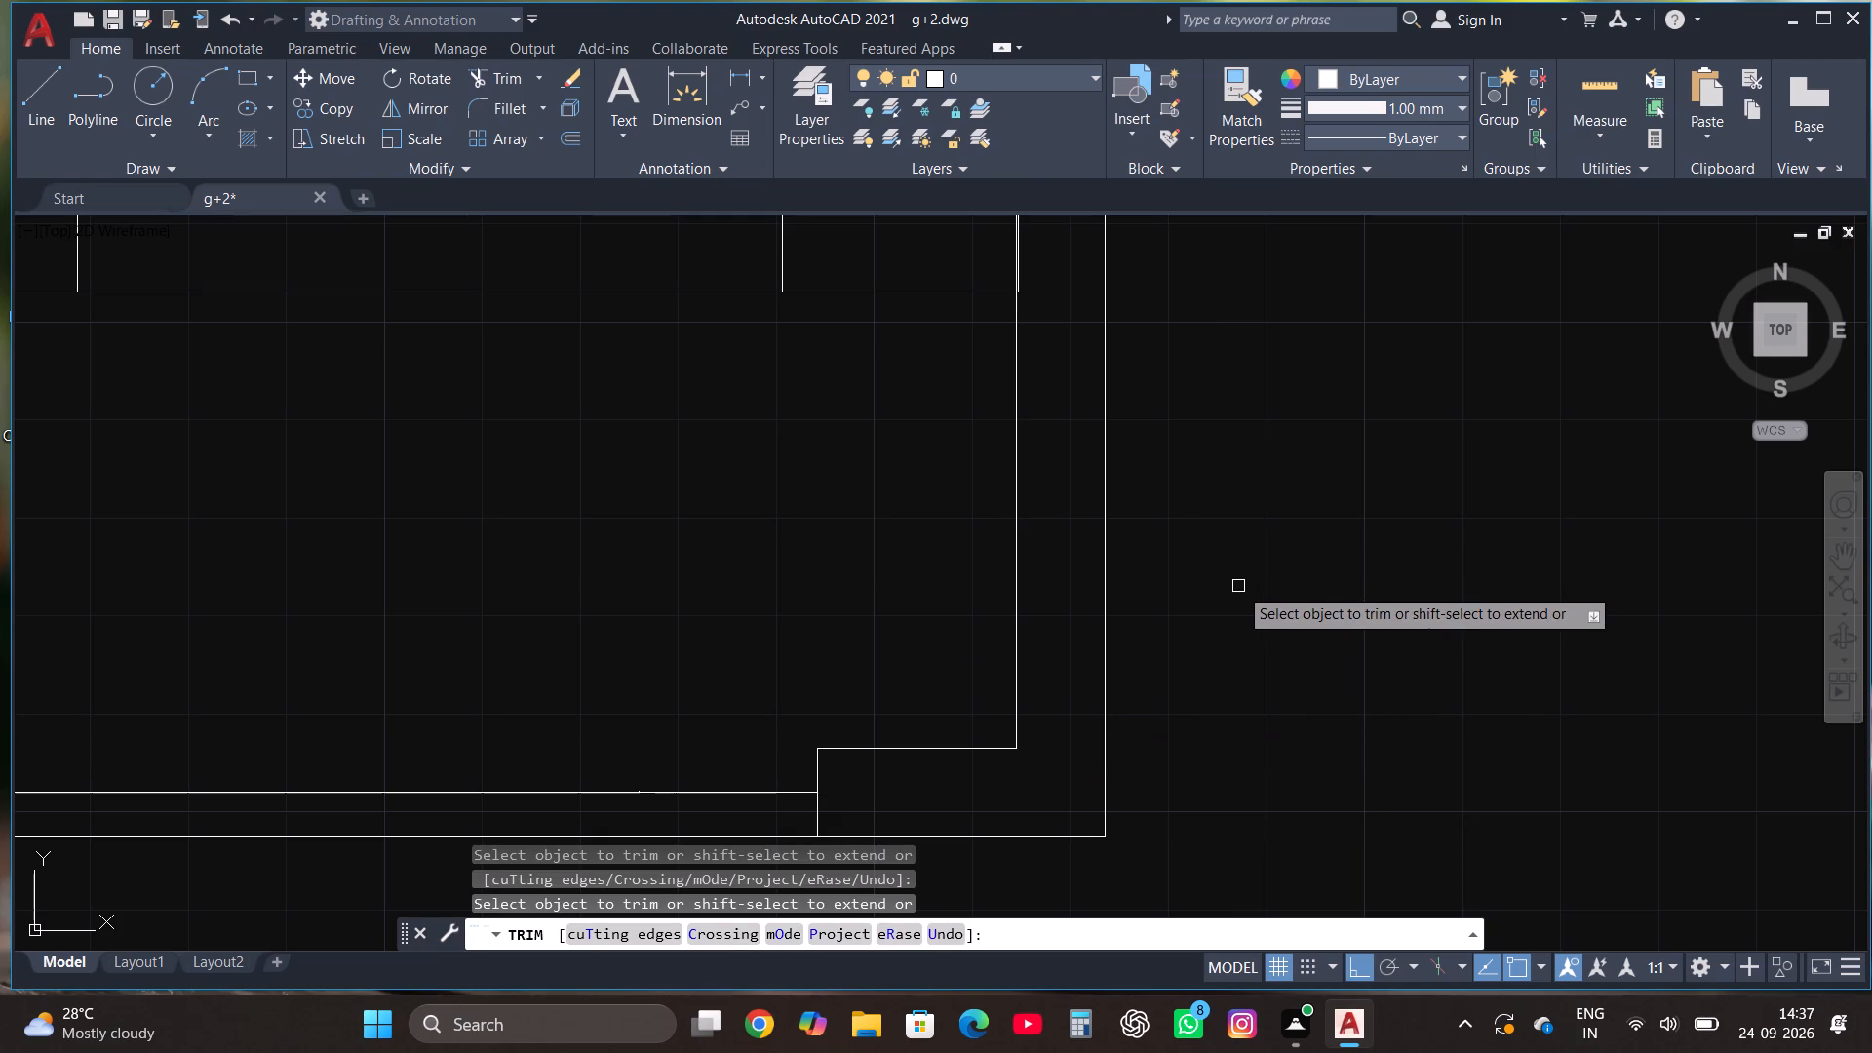
key("Escape")
Draw a window centre line between the midpoints of the middle and east rectangles' facing ends in the southeast partition.
scroll(1238, 586, "down", 3)
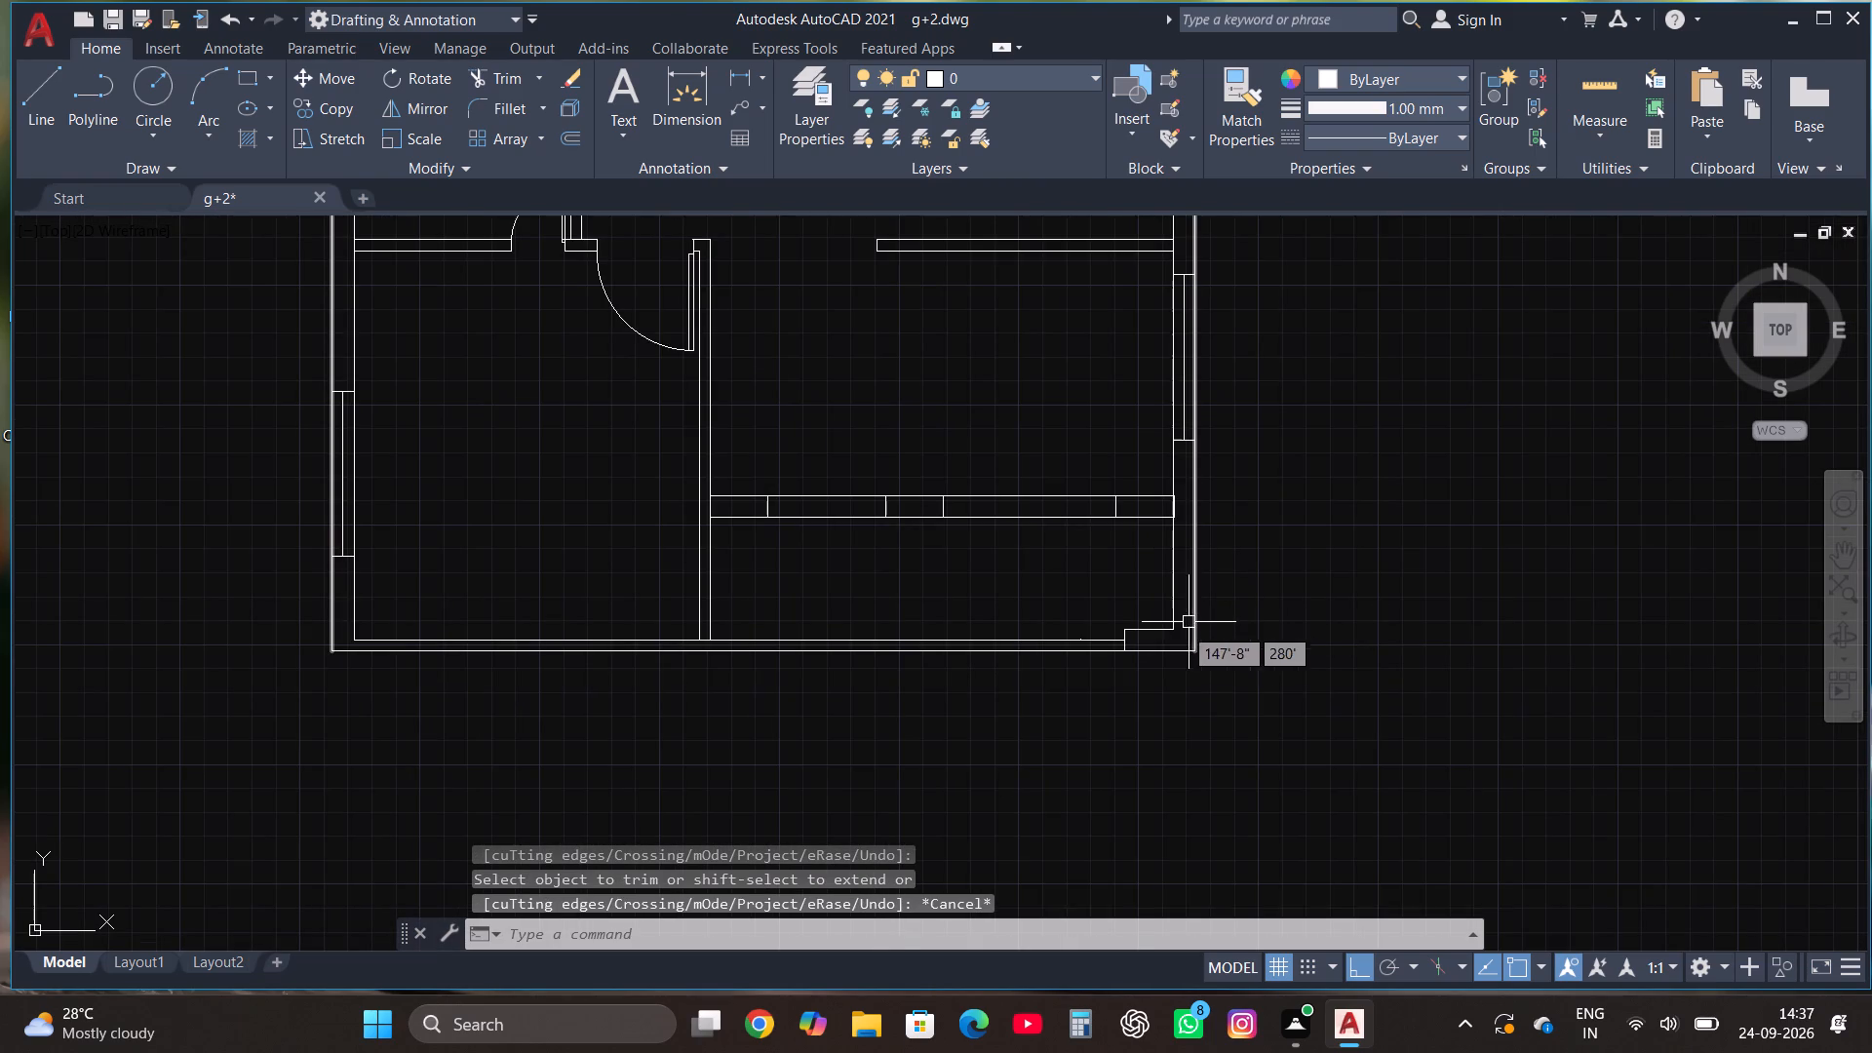
scroll(1166, 409, "up", 2)
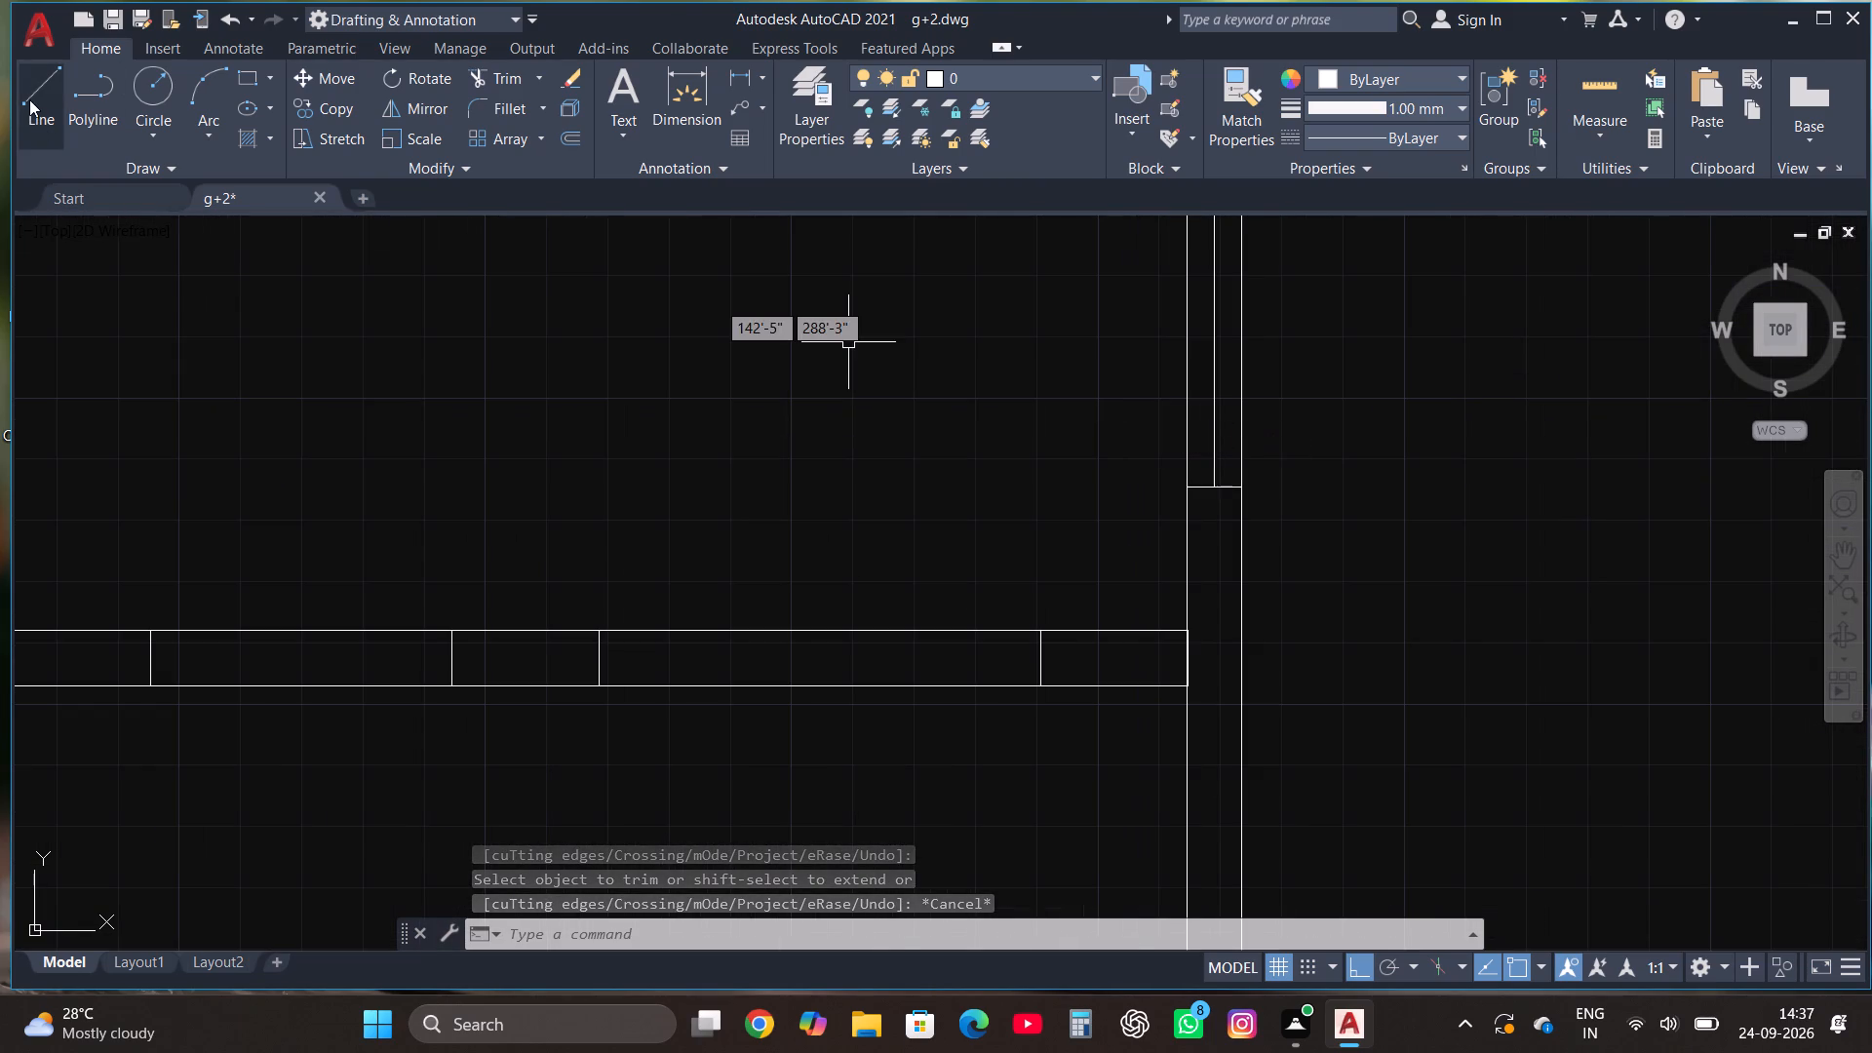
left_click(29, 99)
left_click(599, 657)
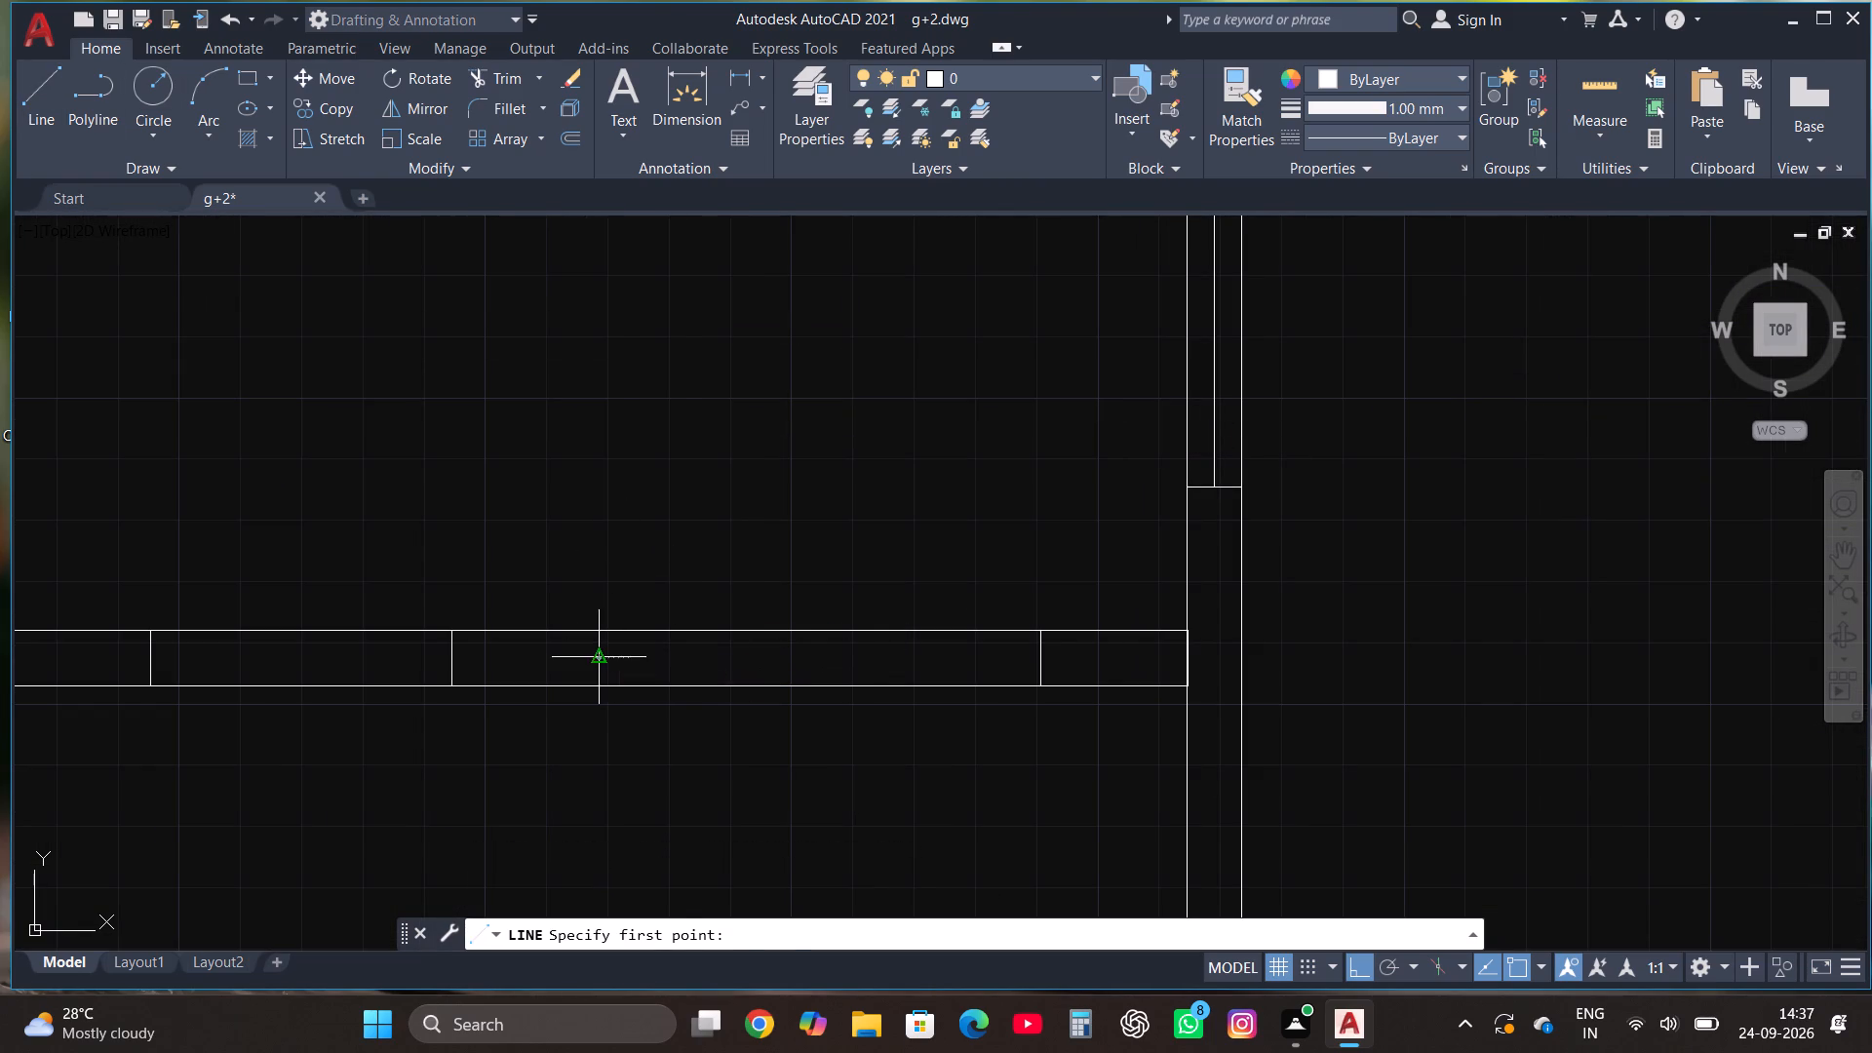
left_click(1042, 657)
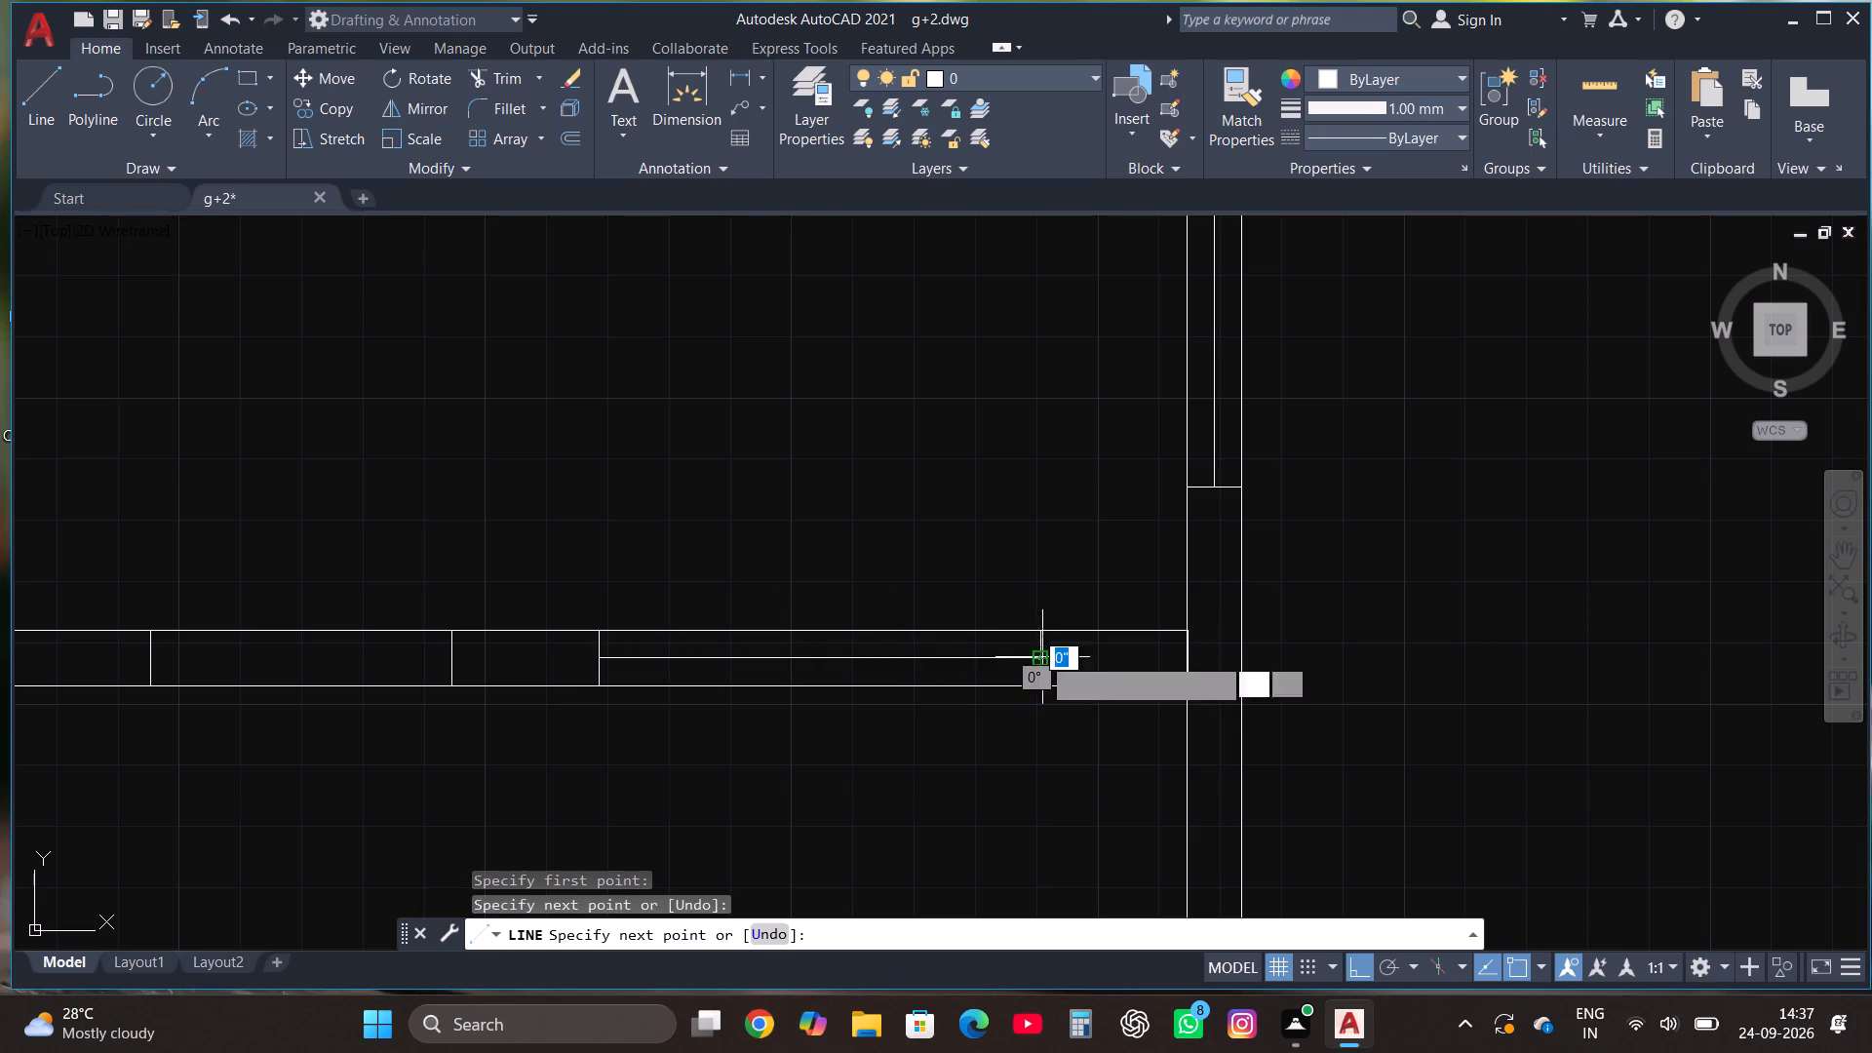
key("Escape")
scroll(900, 704, "down", 2)
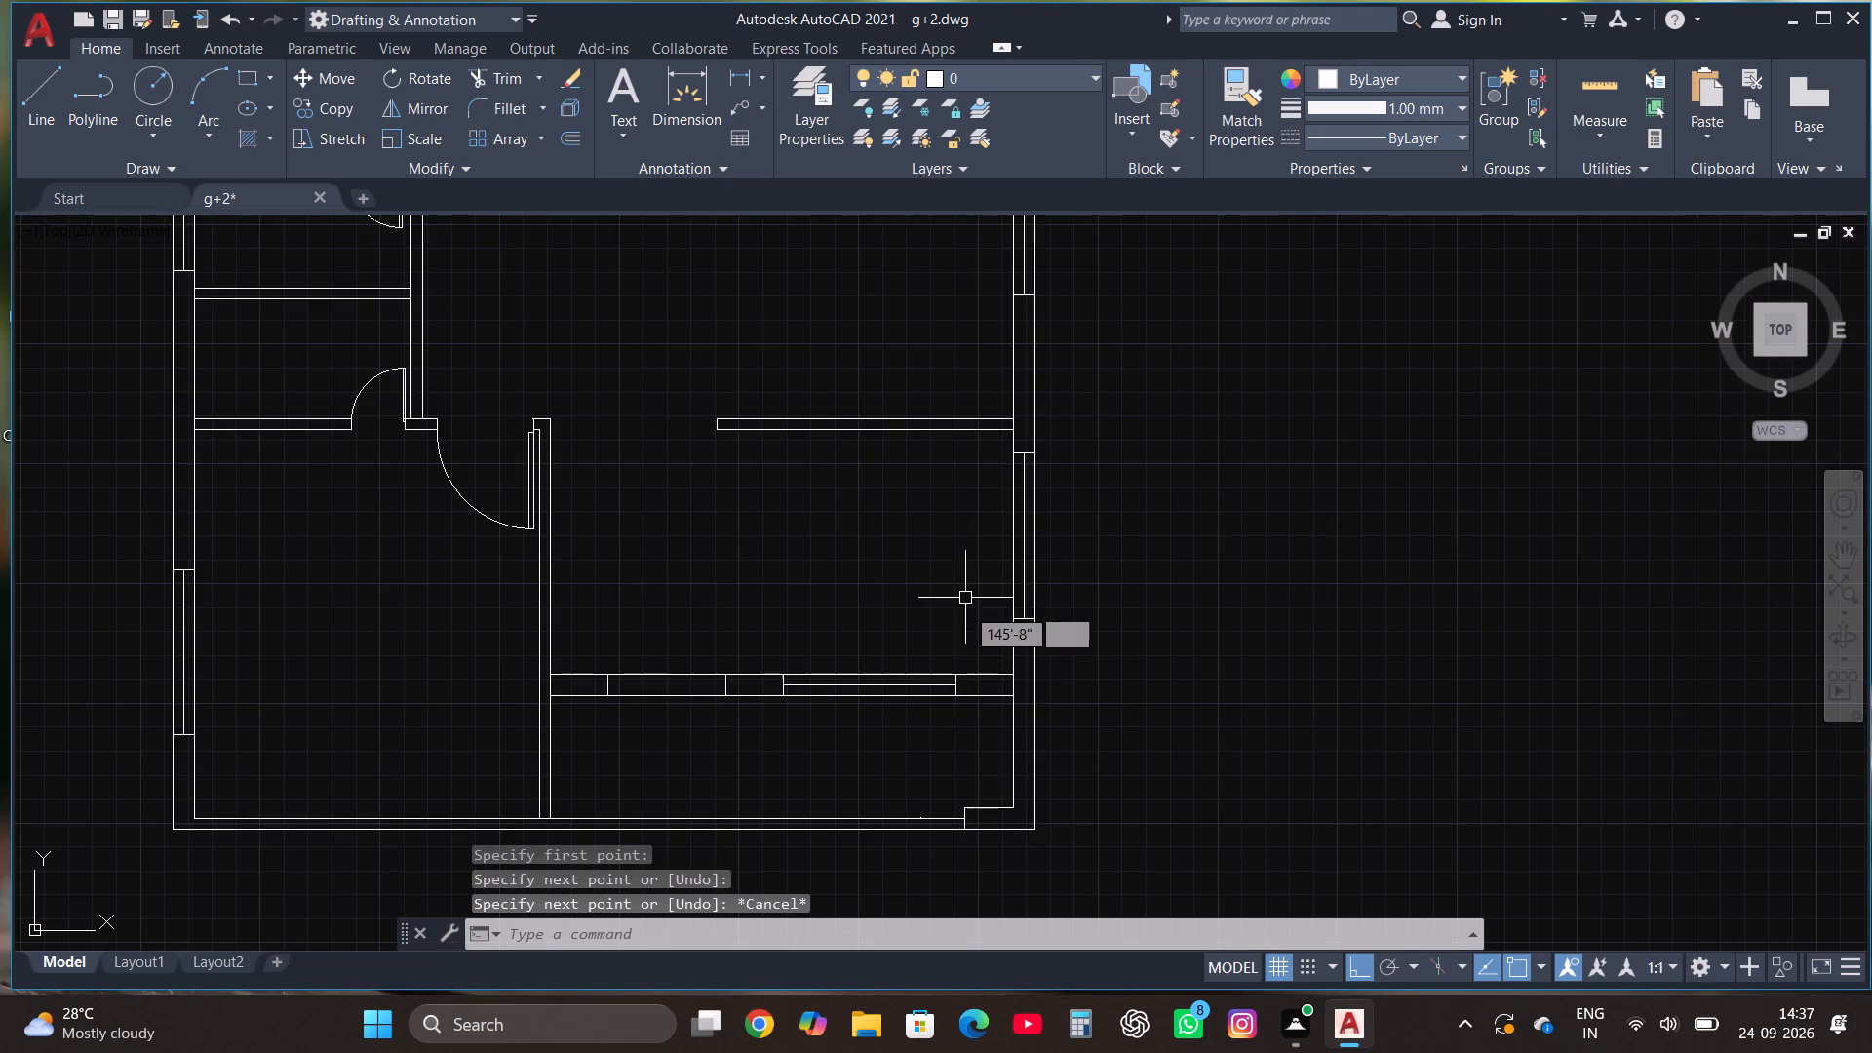
Erase the two windows in the east wall: the one above the southeast partition and the one farther north.
scroll(960, 630, "down", 2)
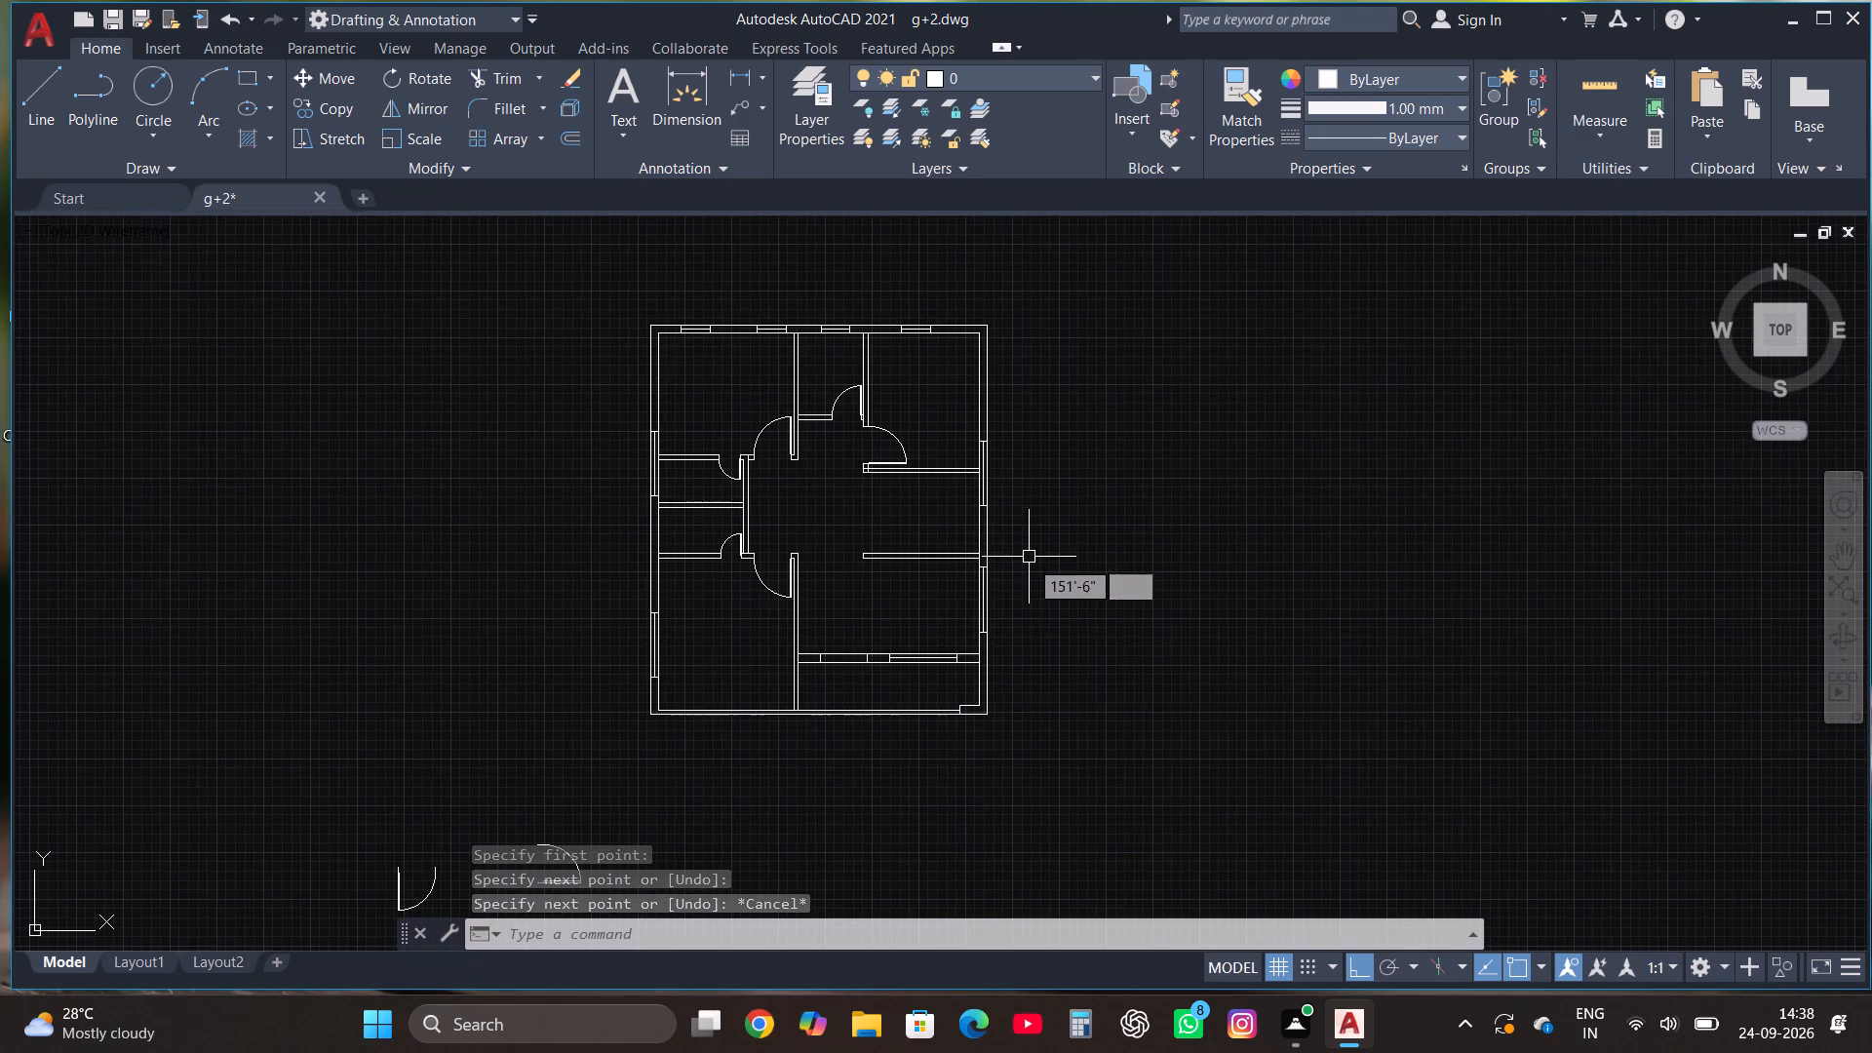
scroll(970, 599, "up", 2)
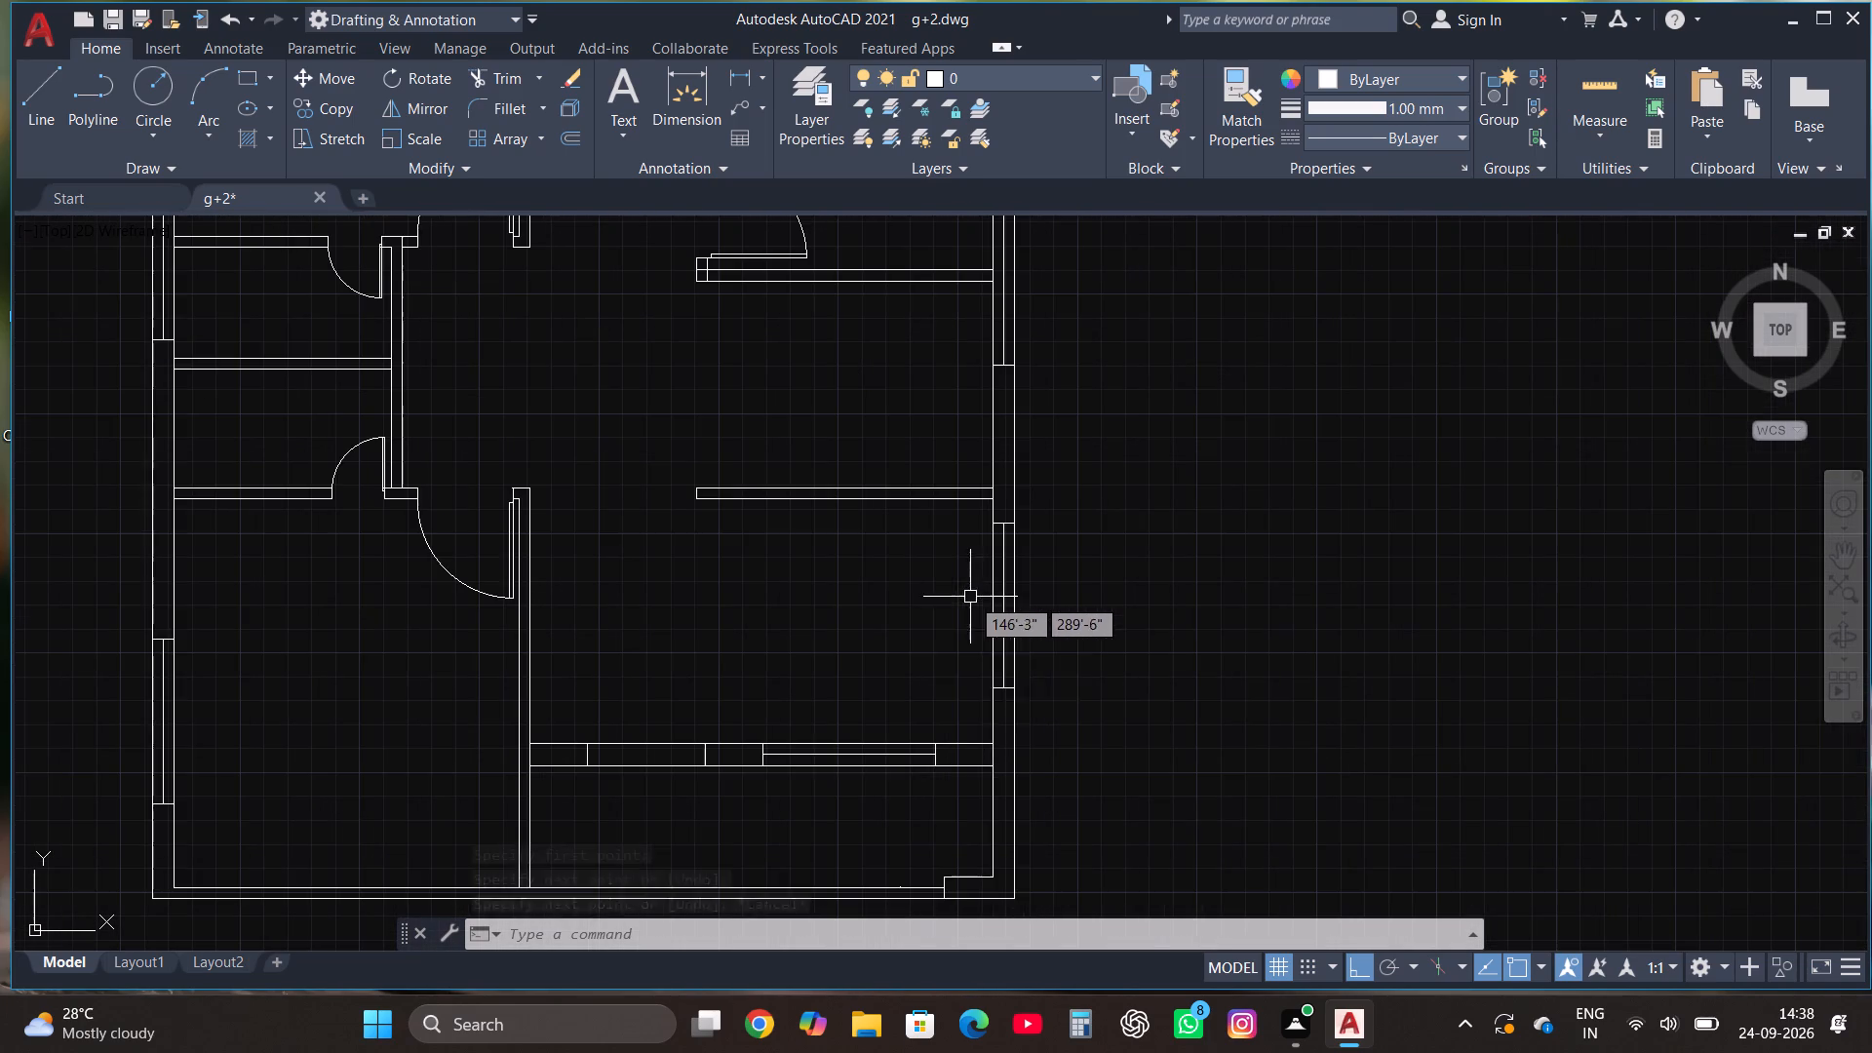
left_click(965, 697)
left_click(1058, 512)
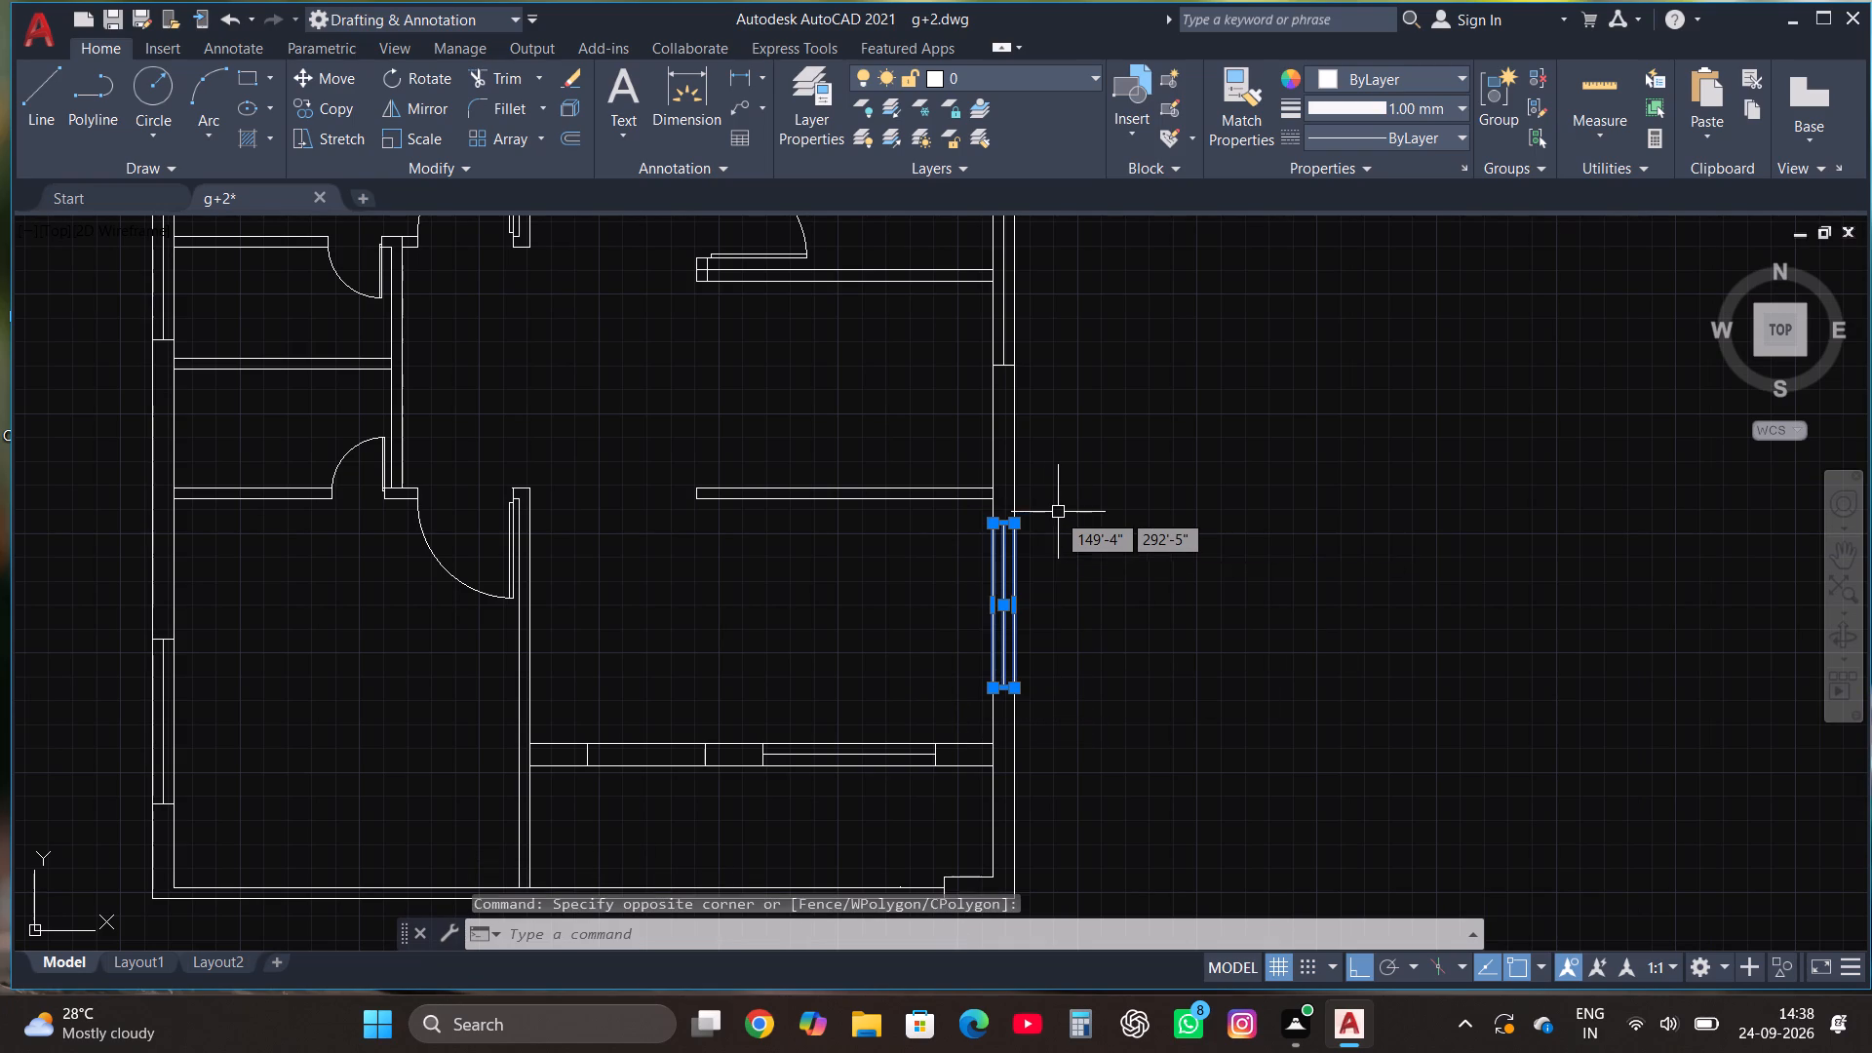
key("Delete")
scroll(1006, 645, "down", 1)
left_click(989, 485)
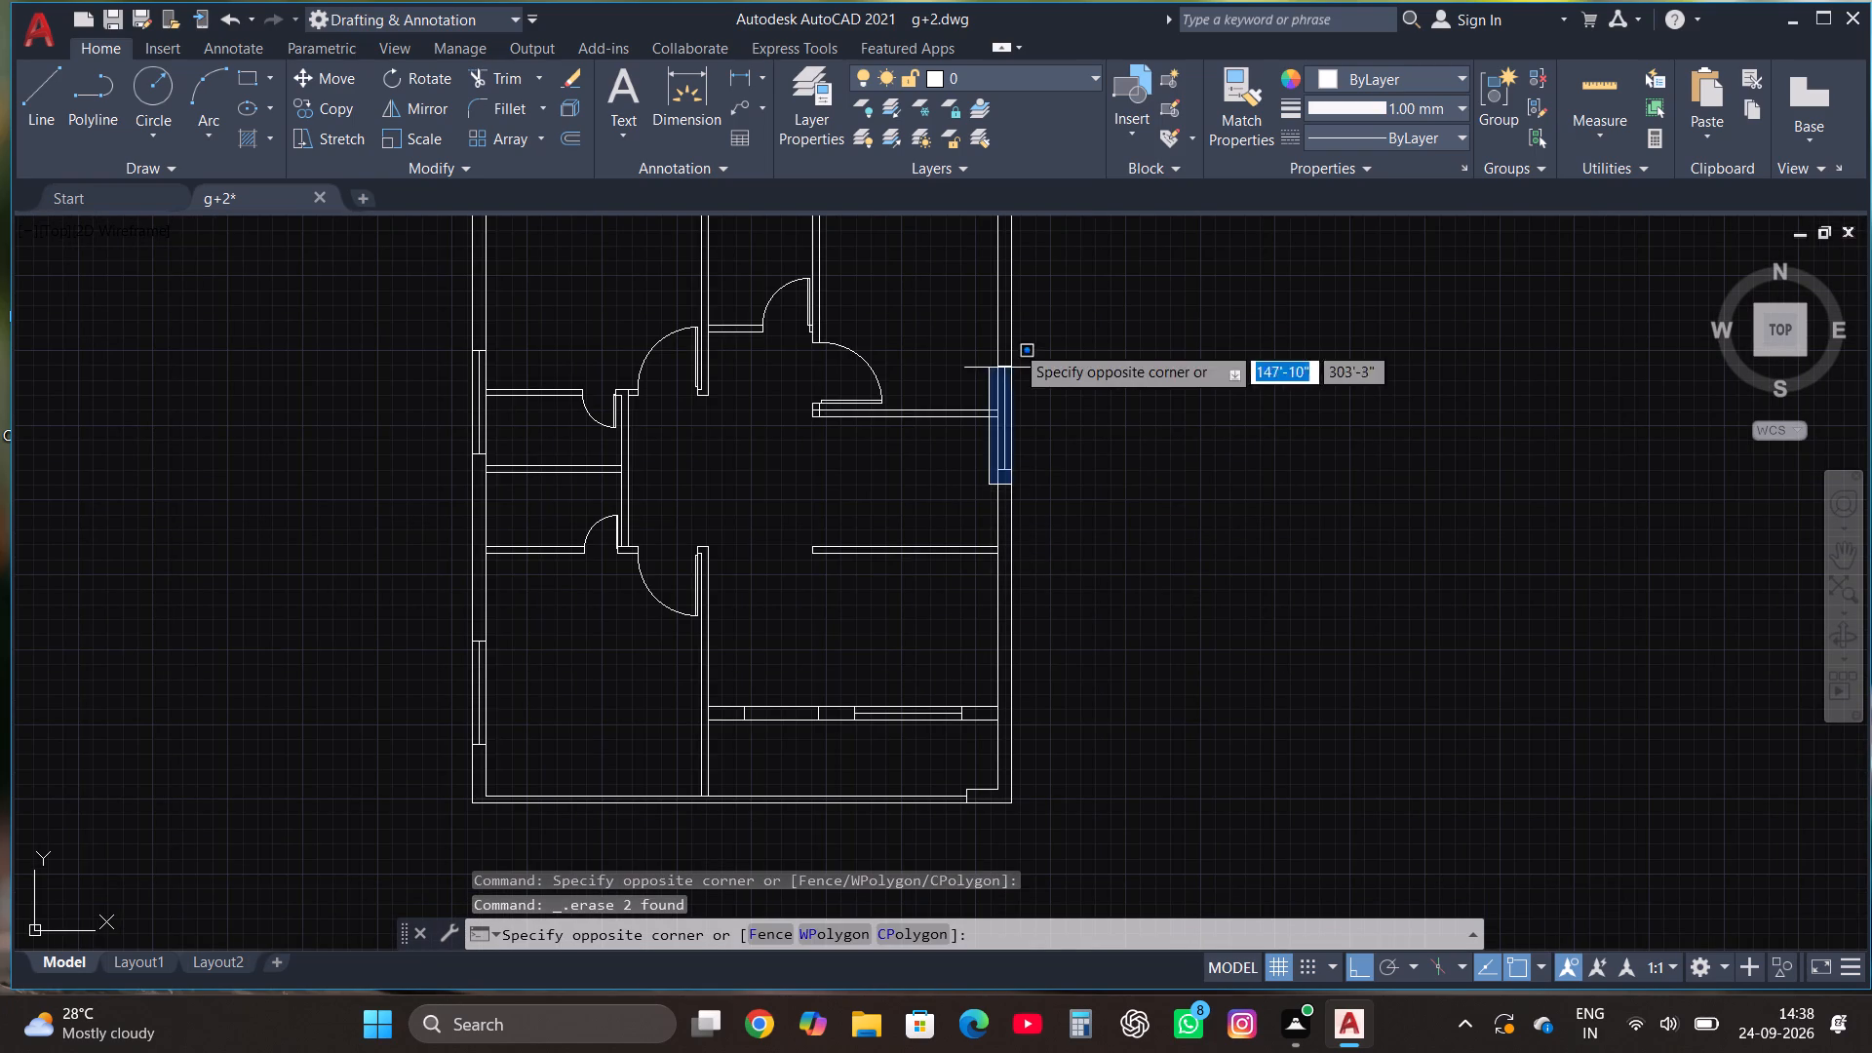
left_click(1023, 314)
key("Delete")
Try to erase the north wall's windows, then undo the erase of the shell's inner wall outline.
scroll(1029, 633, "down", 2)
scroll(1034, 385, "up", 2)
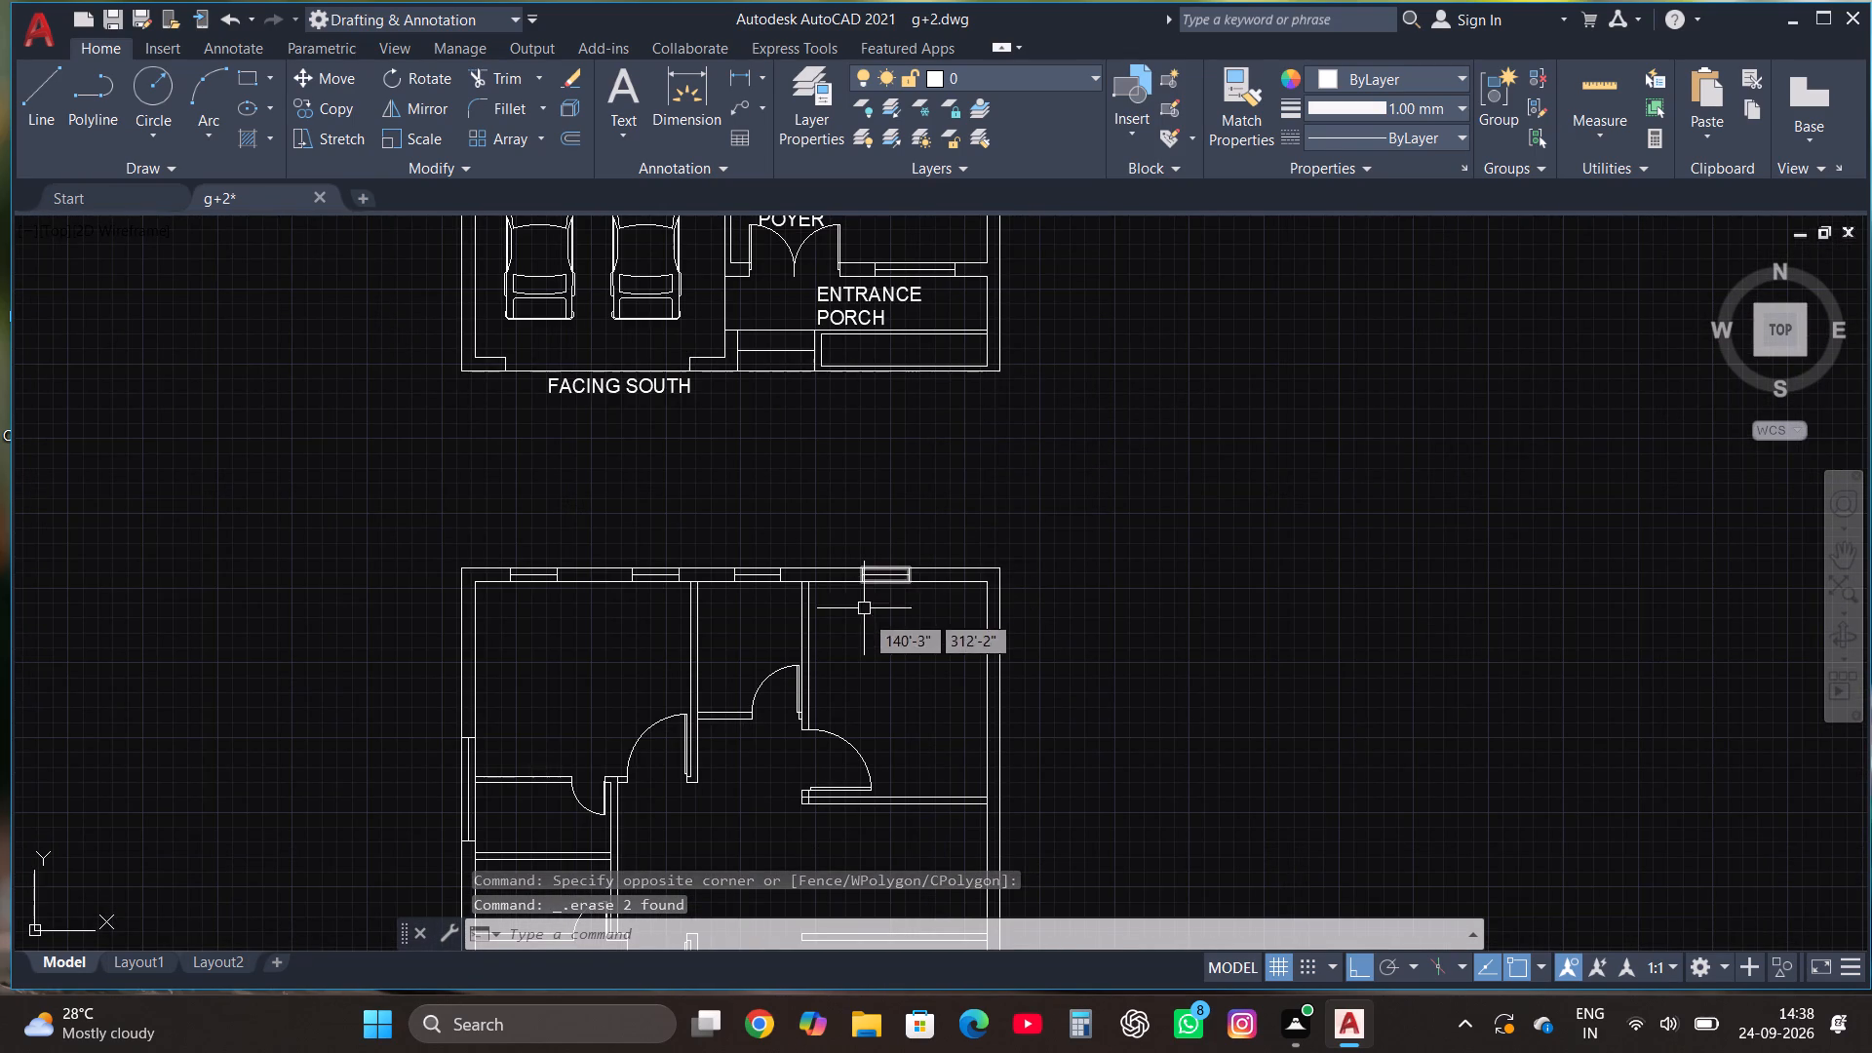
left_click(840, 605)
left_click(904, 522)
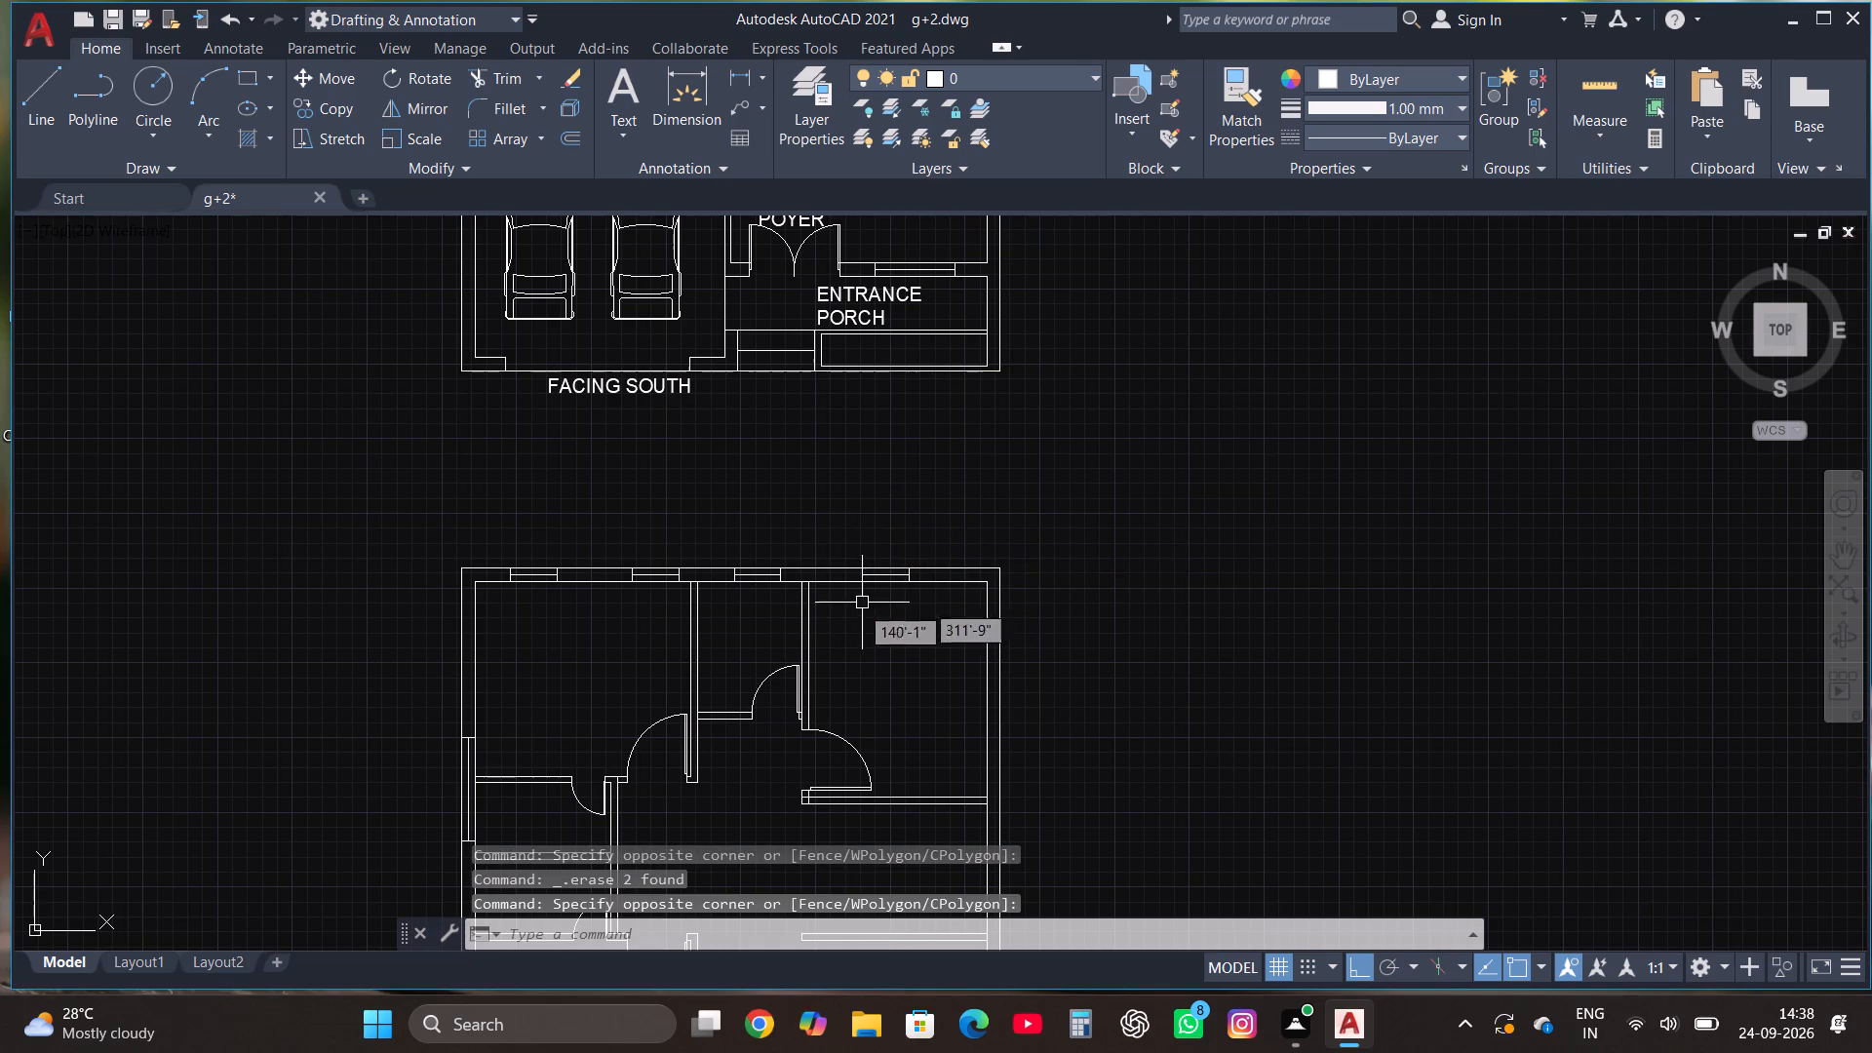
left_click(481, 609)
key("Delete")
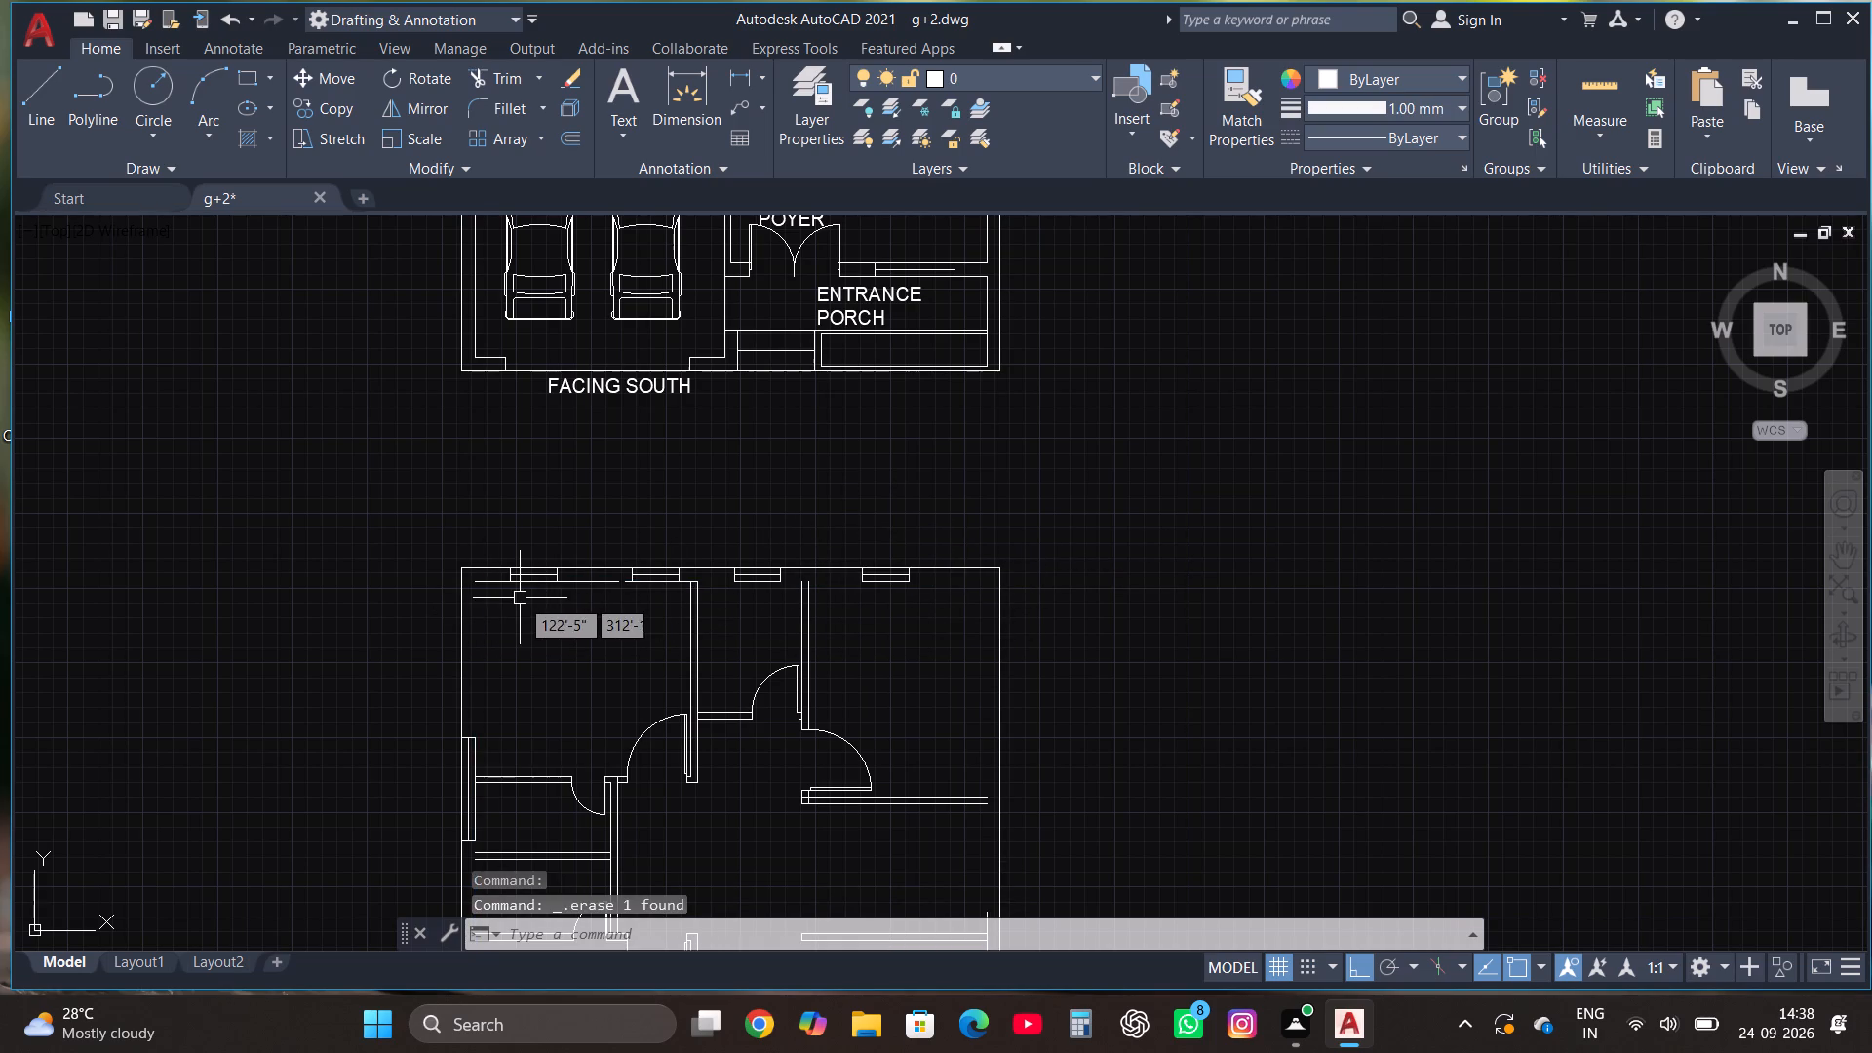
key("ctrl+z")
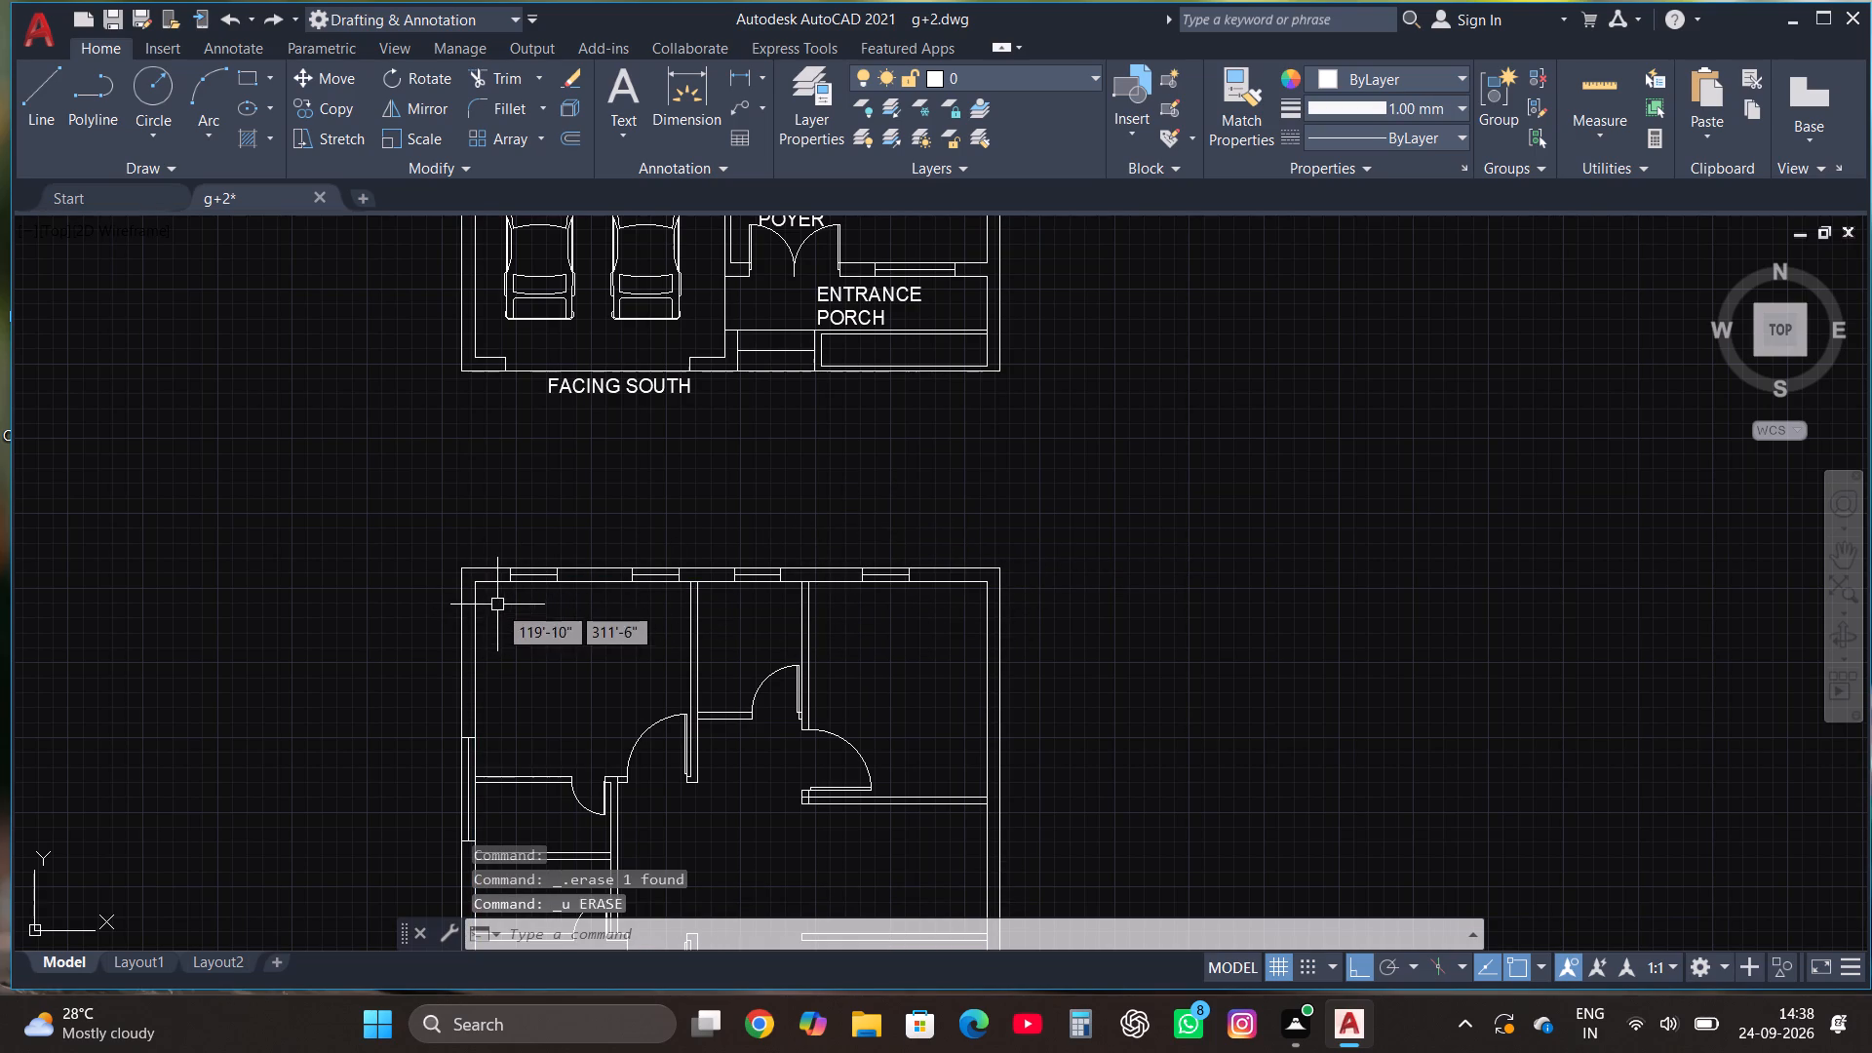
Erase all four windows along the lower plan's north wall.
left_click(495, 603)
left_click(916, 501)
key("Delete")
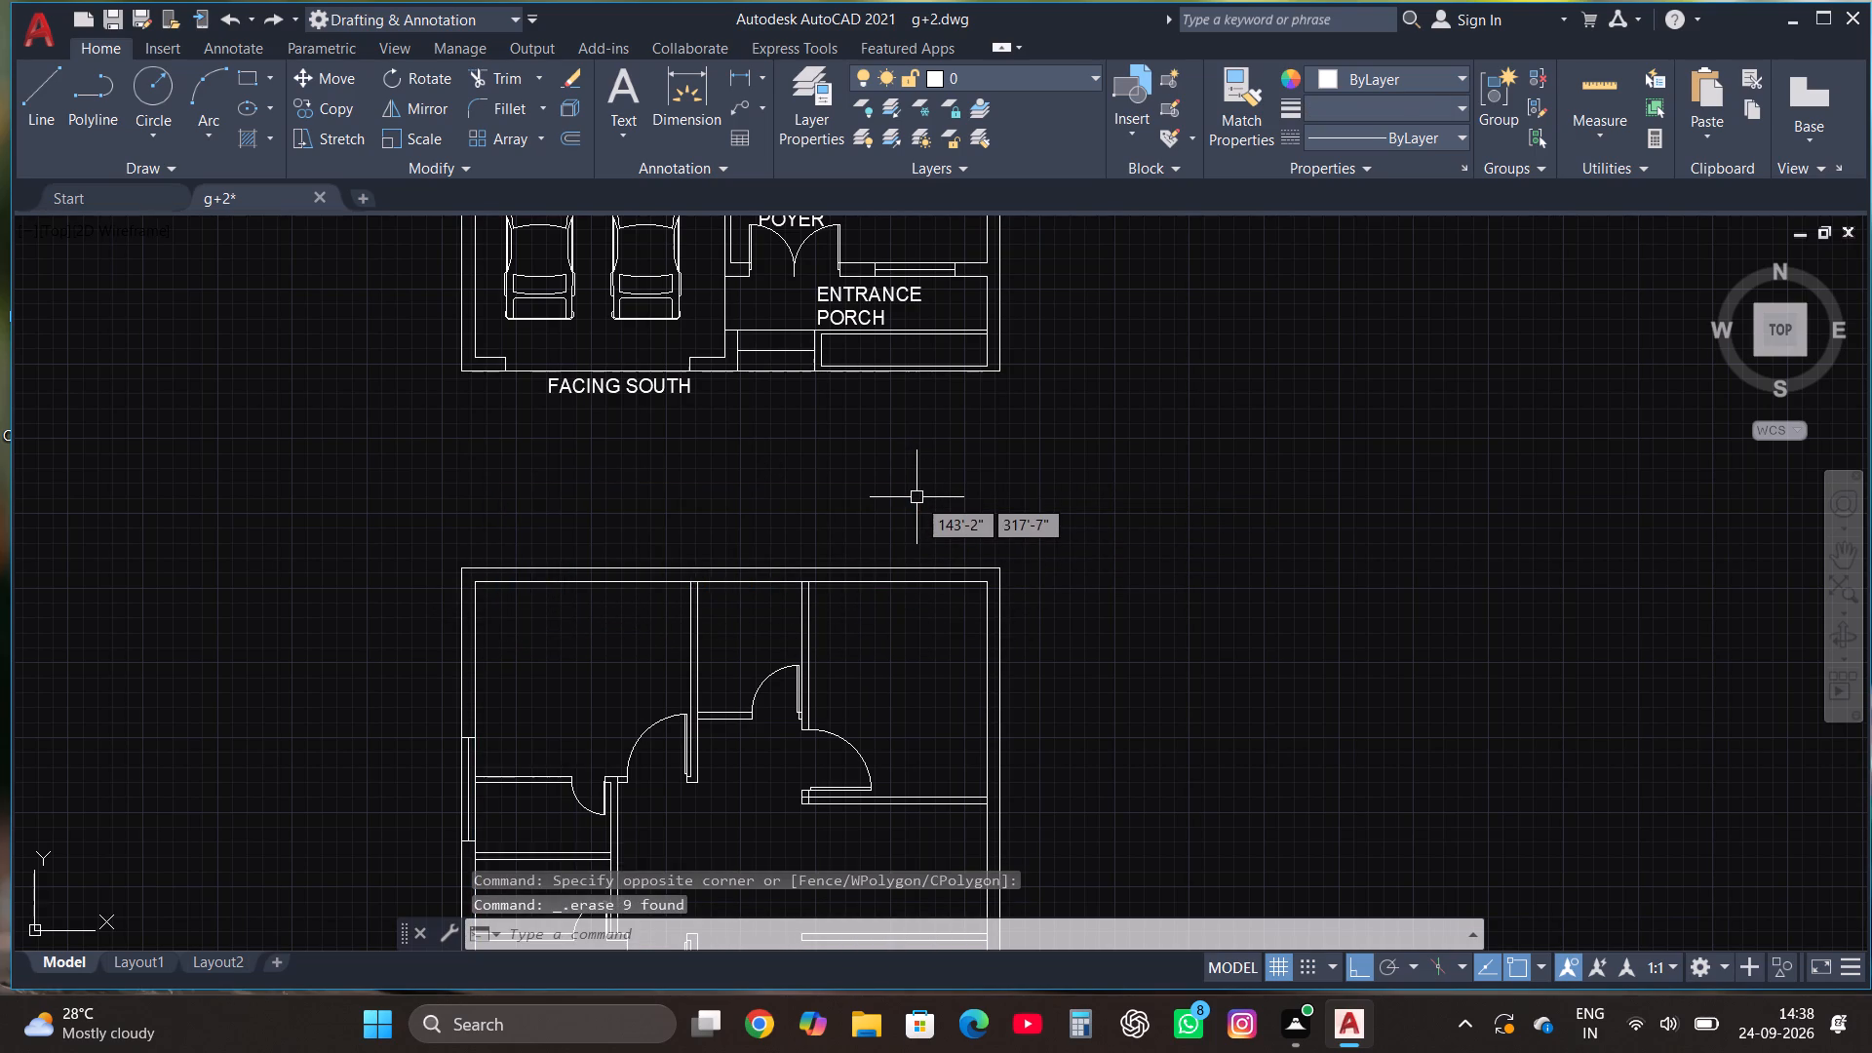
Copy the west wall's southern window onto the east wall between the two east partitions, using multiple copies with ortho off.
scroll(916, 501, "down", 2)
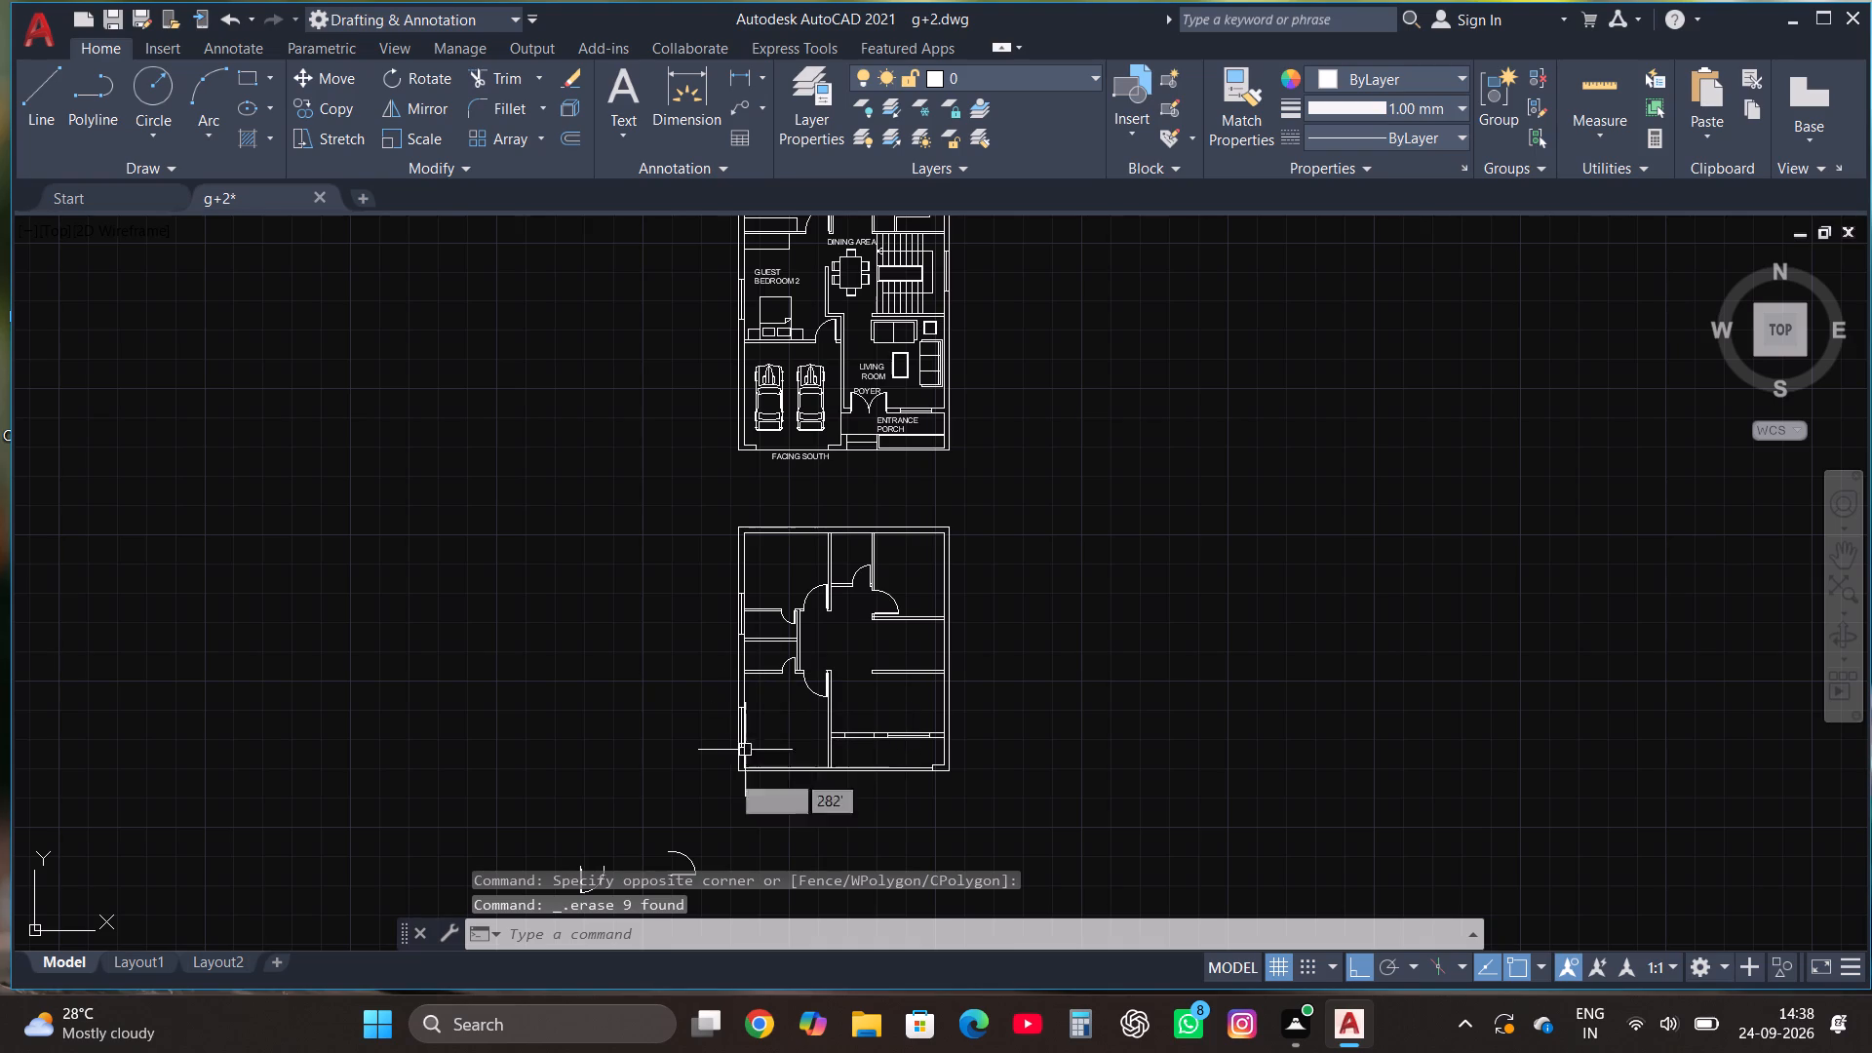
scroll(705, 794, "up", 2)
left_click(730, 720)
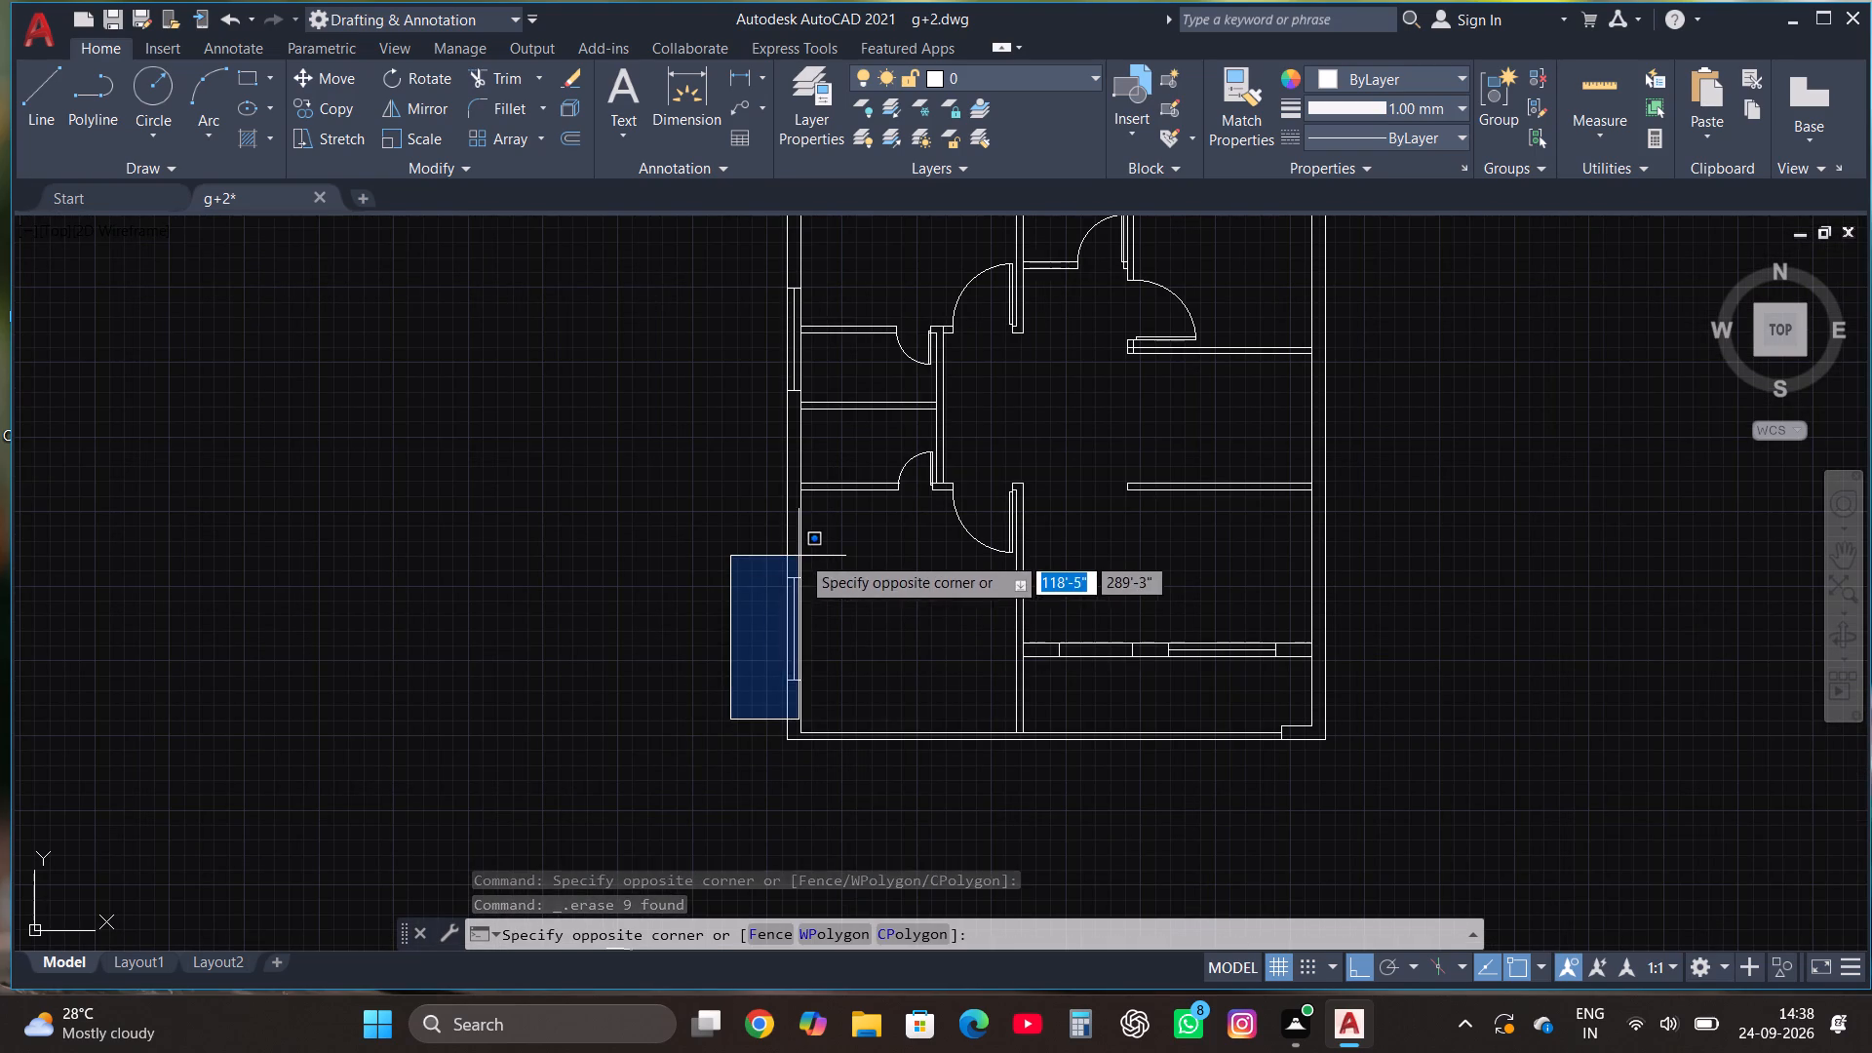
left_click(817, 559)
left_click(331, 114)
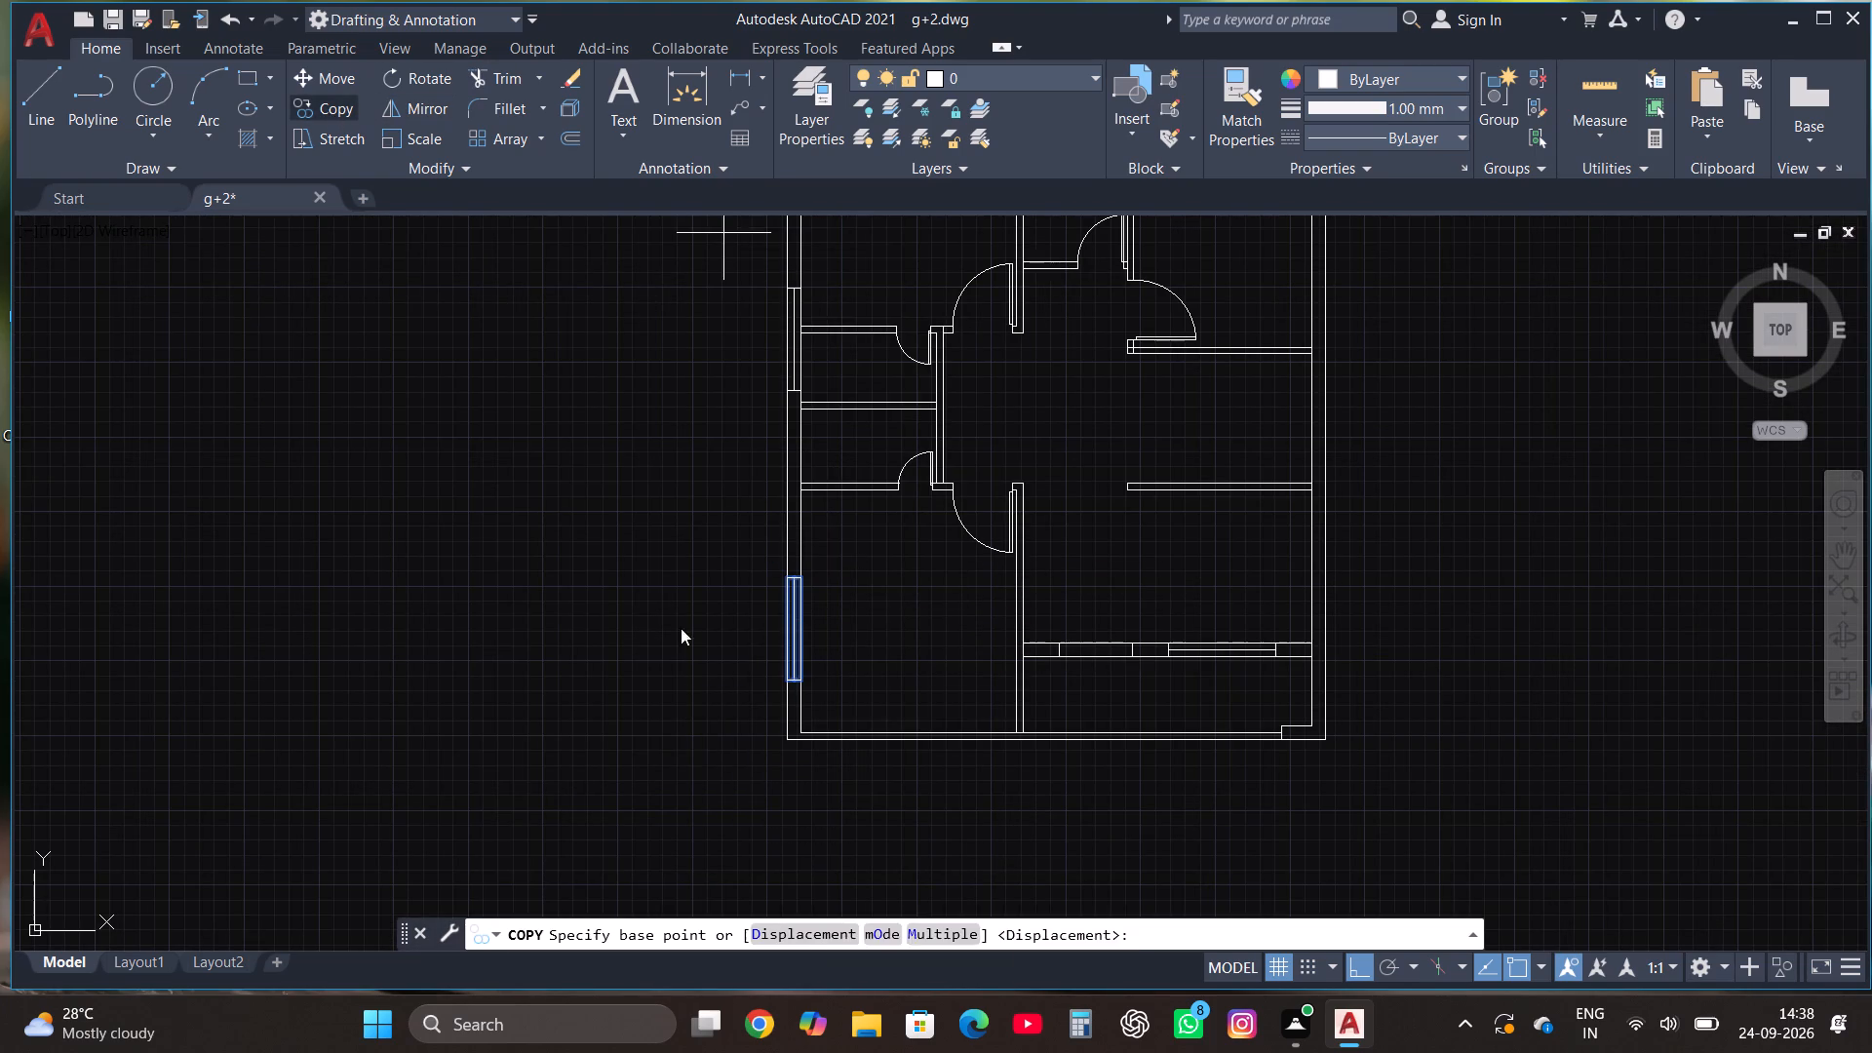
left_click(947, 932)
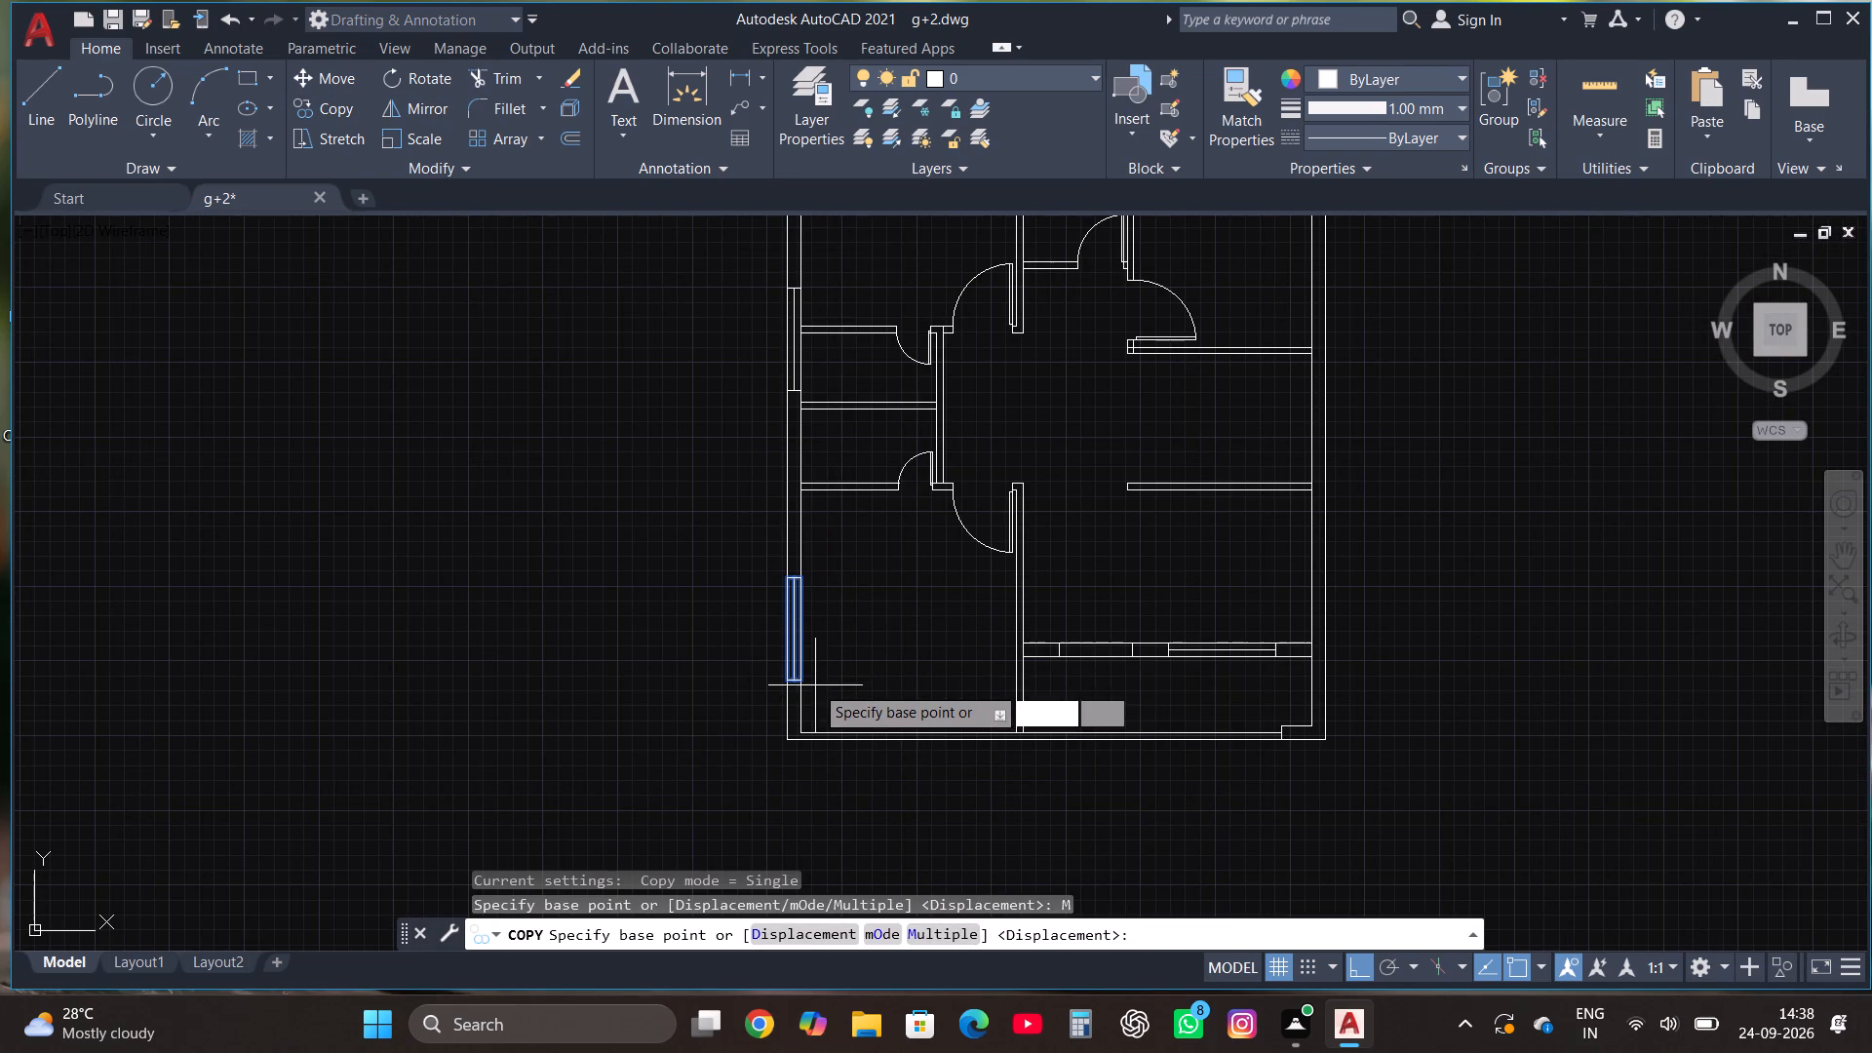
left_click(804, 682)
scroll(805, 723, "down", 2)
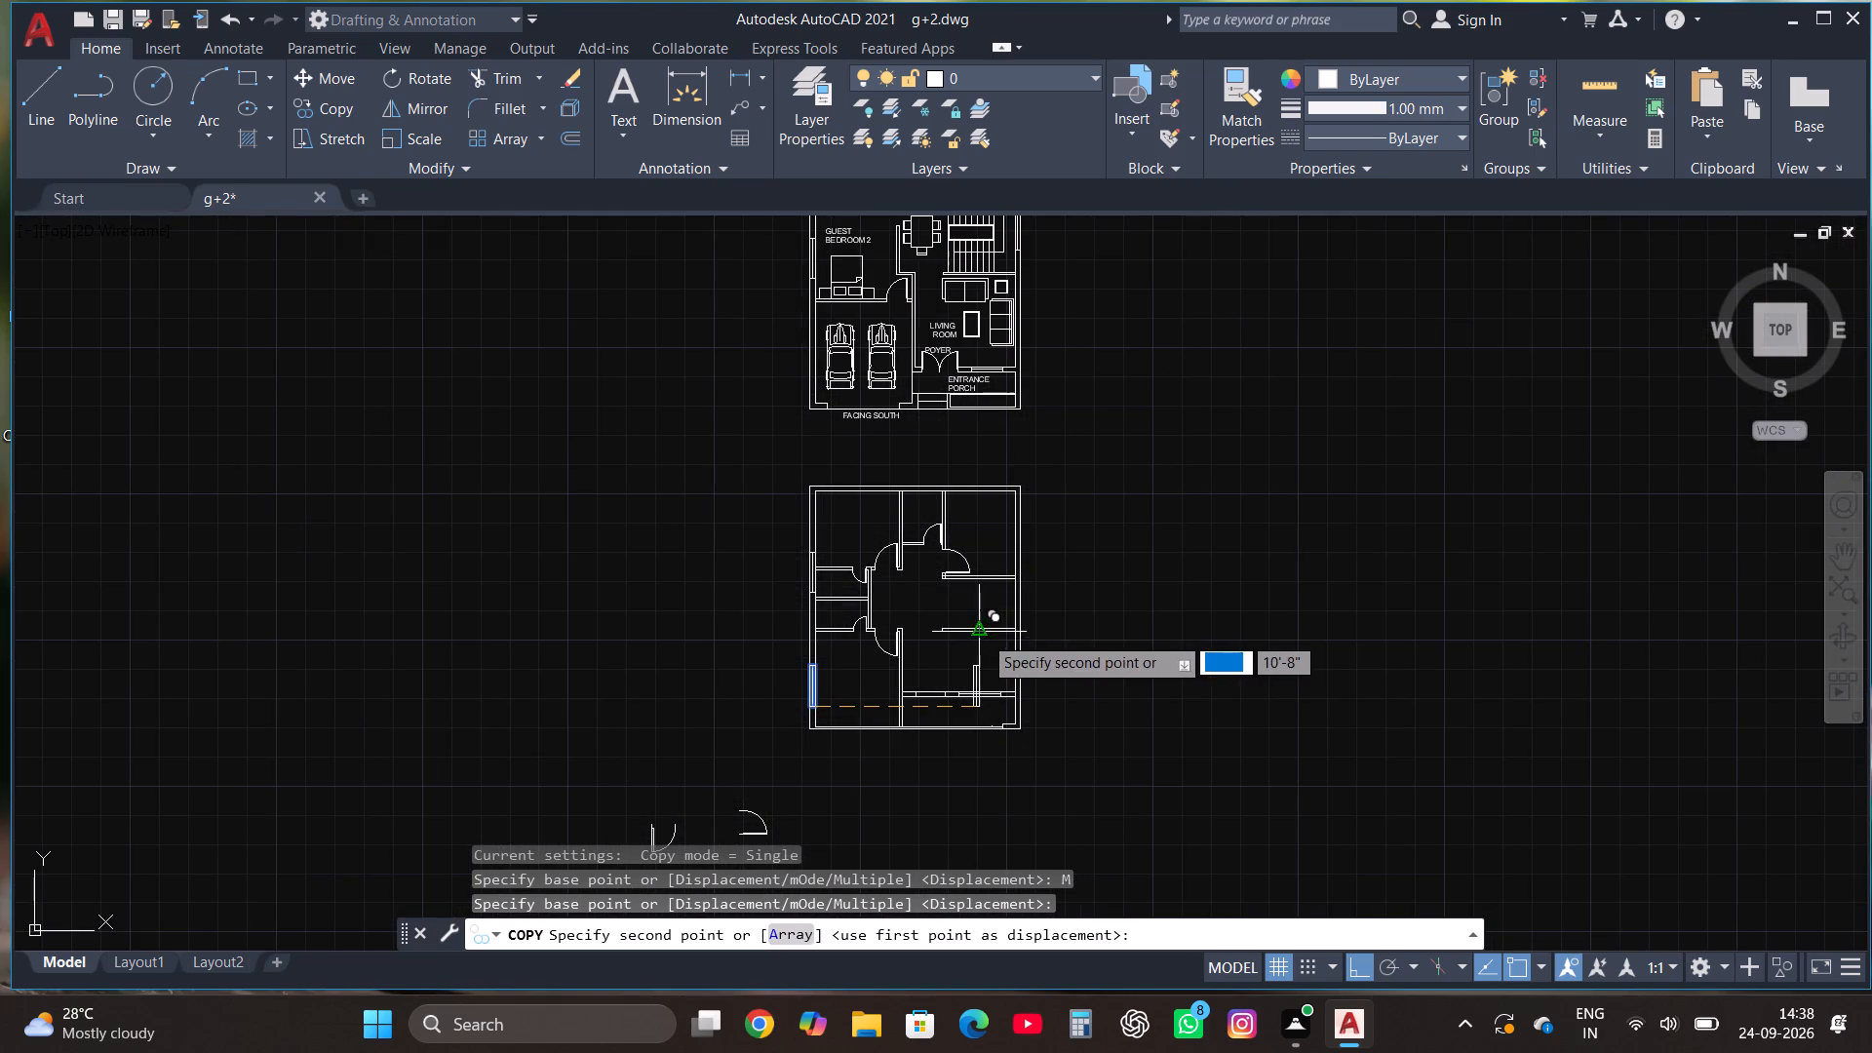
key("F8")
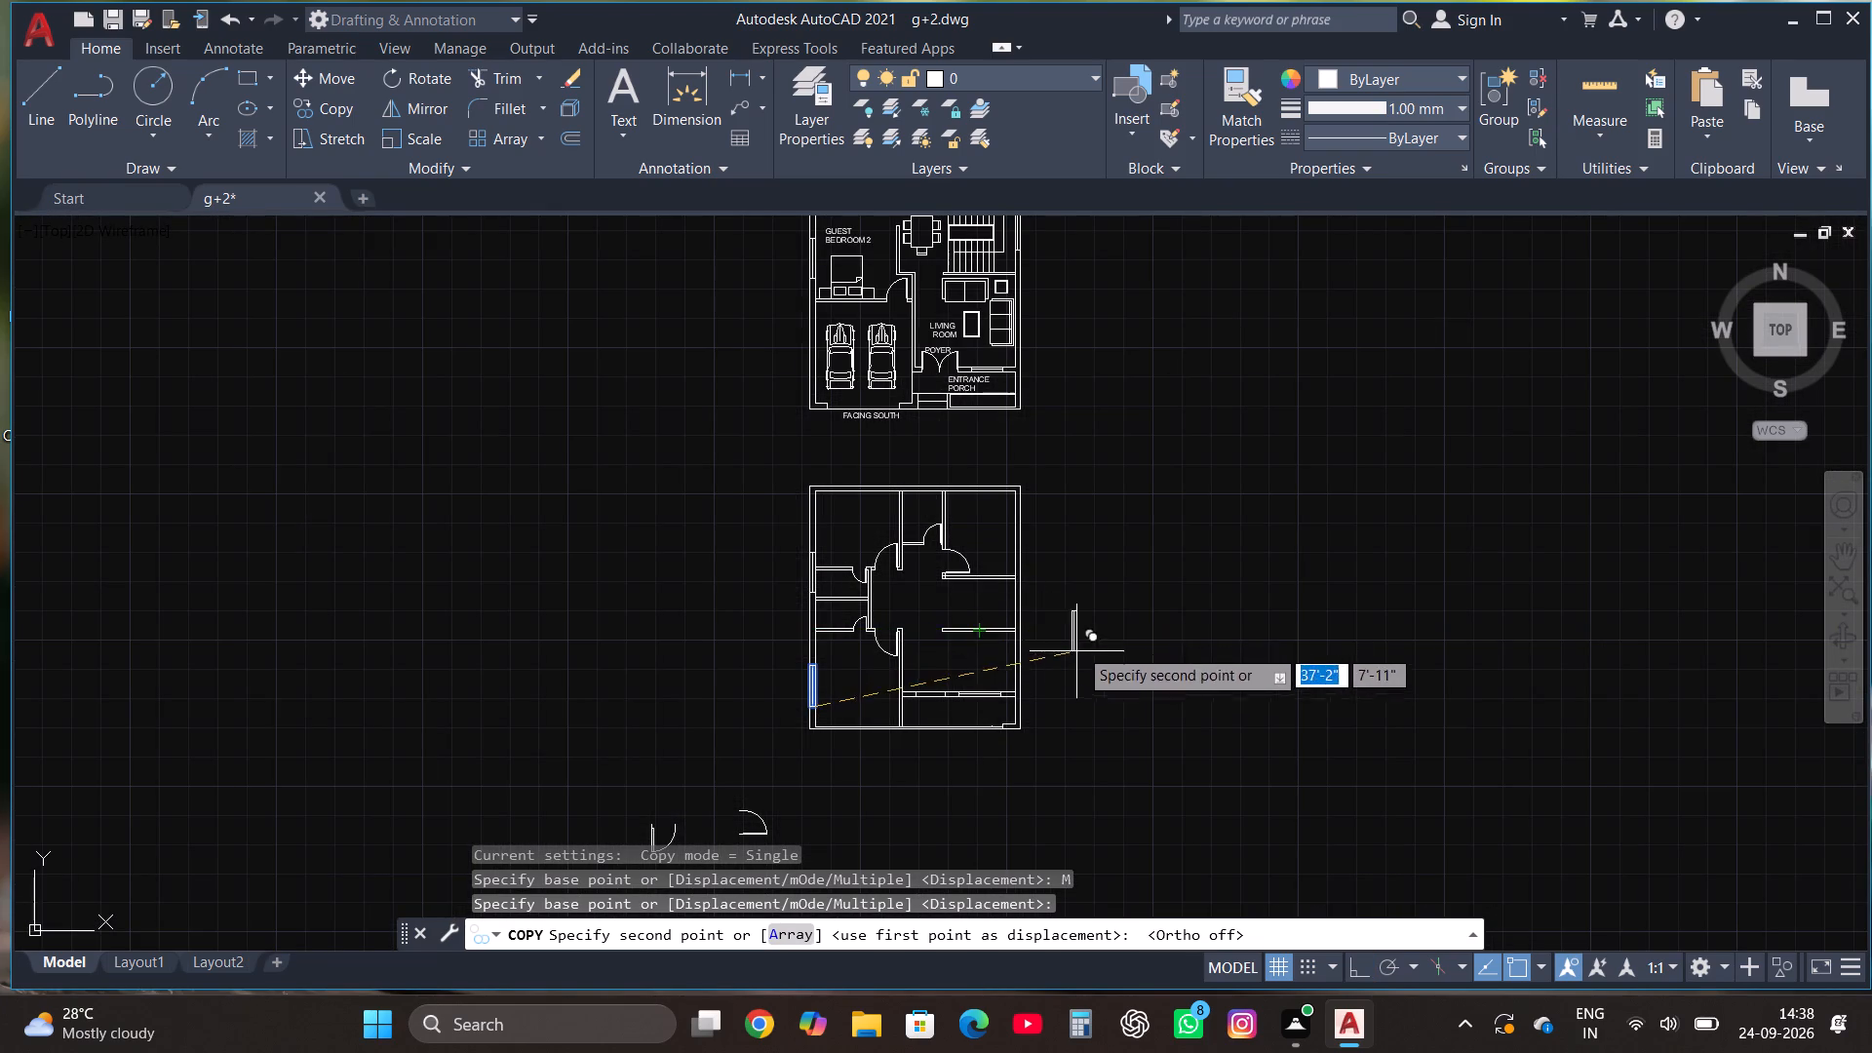
scroll(1053, 607, "up", 1)
scroll(967, 606, "up", 2)
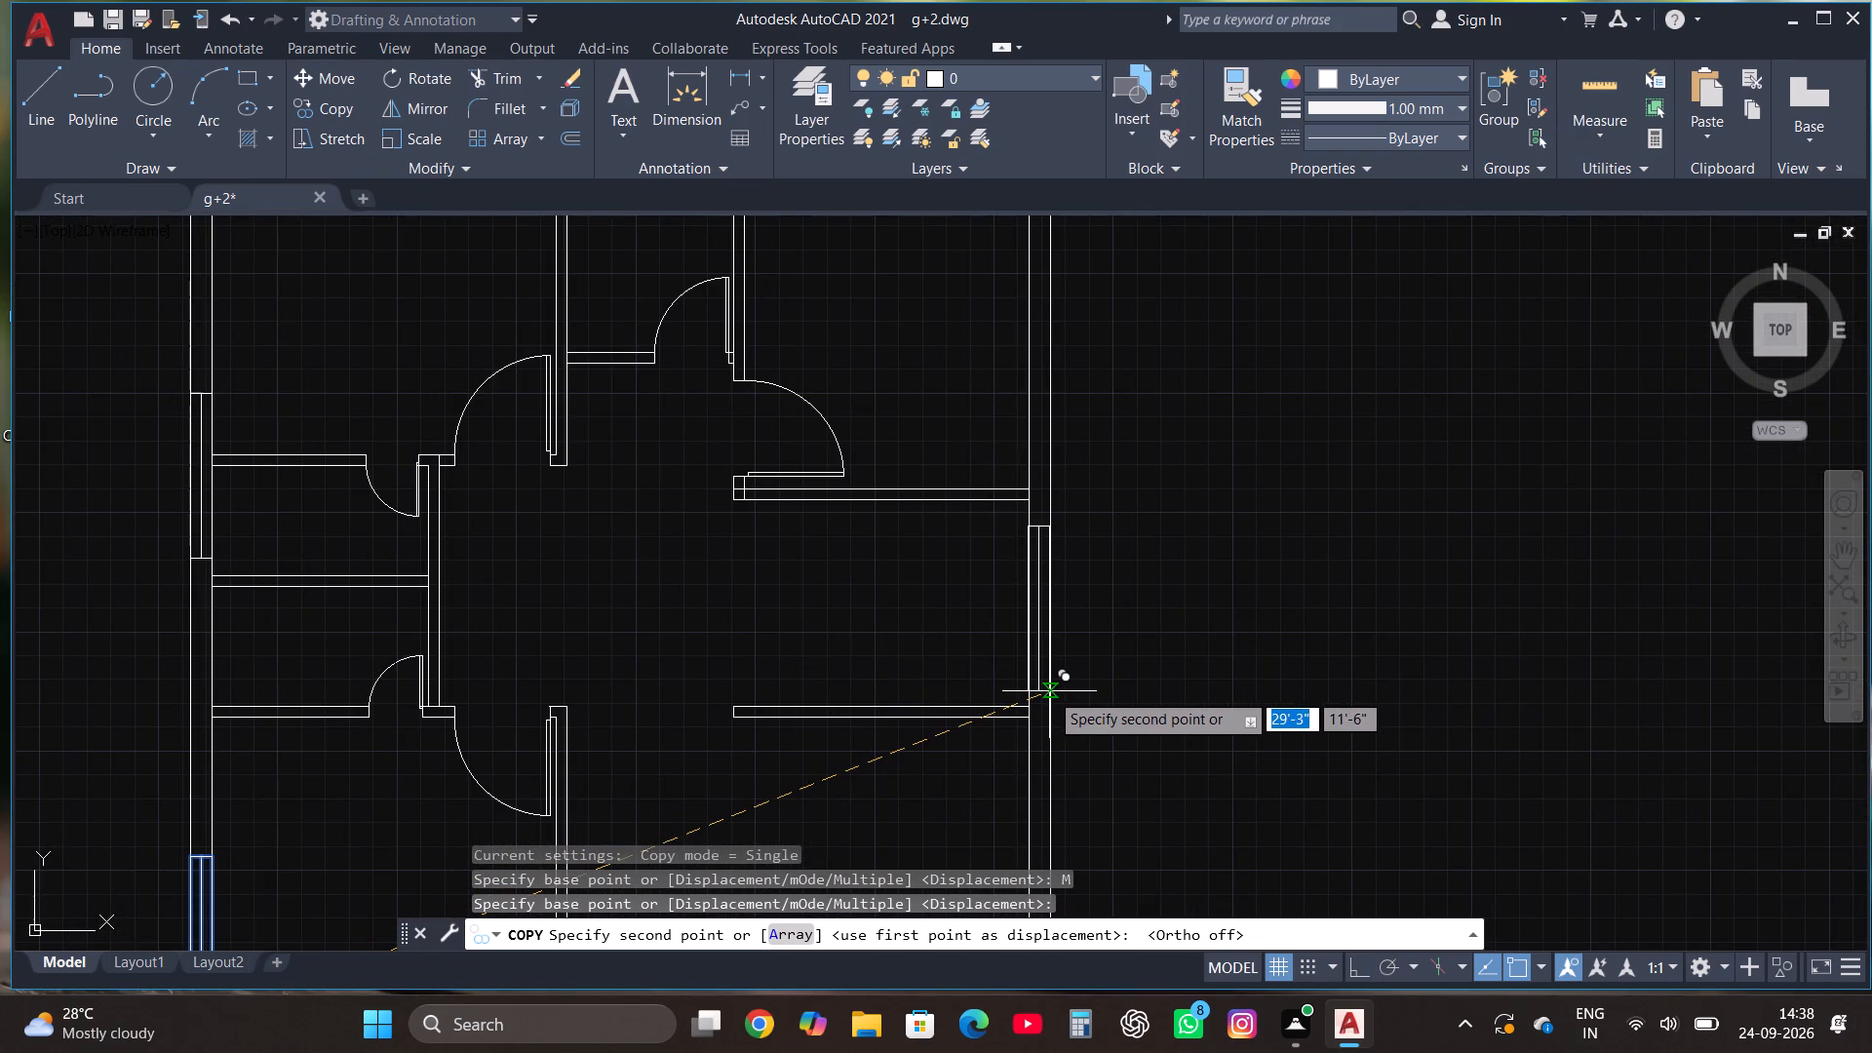
left_click(1049, 691)
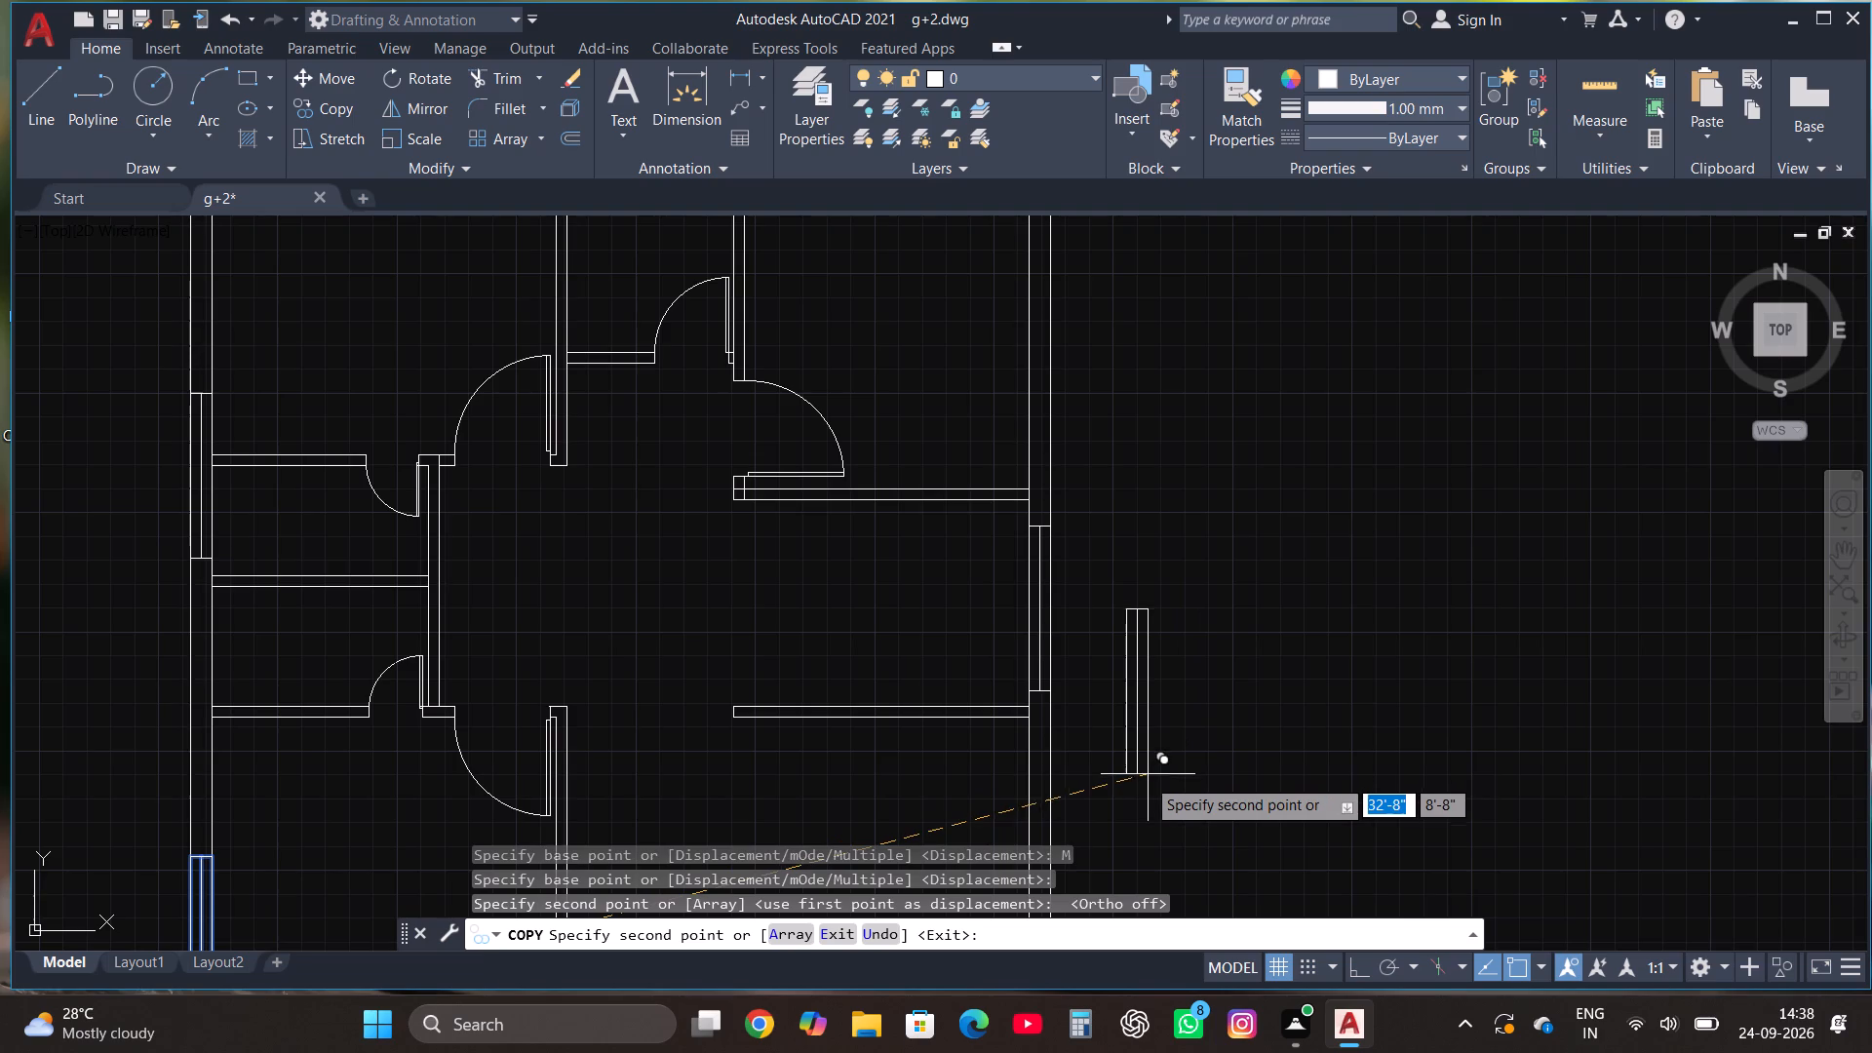
Place another copy of the window in the free space east of the shell and finish copying.
scroll(1143, 794, "down", 1)
left_click(1234, 588)
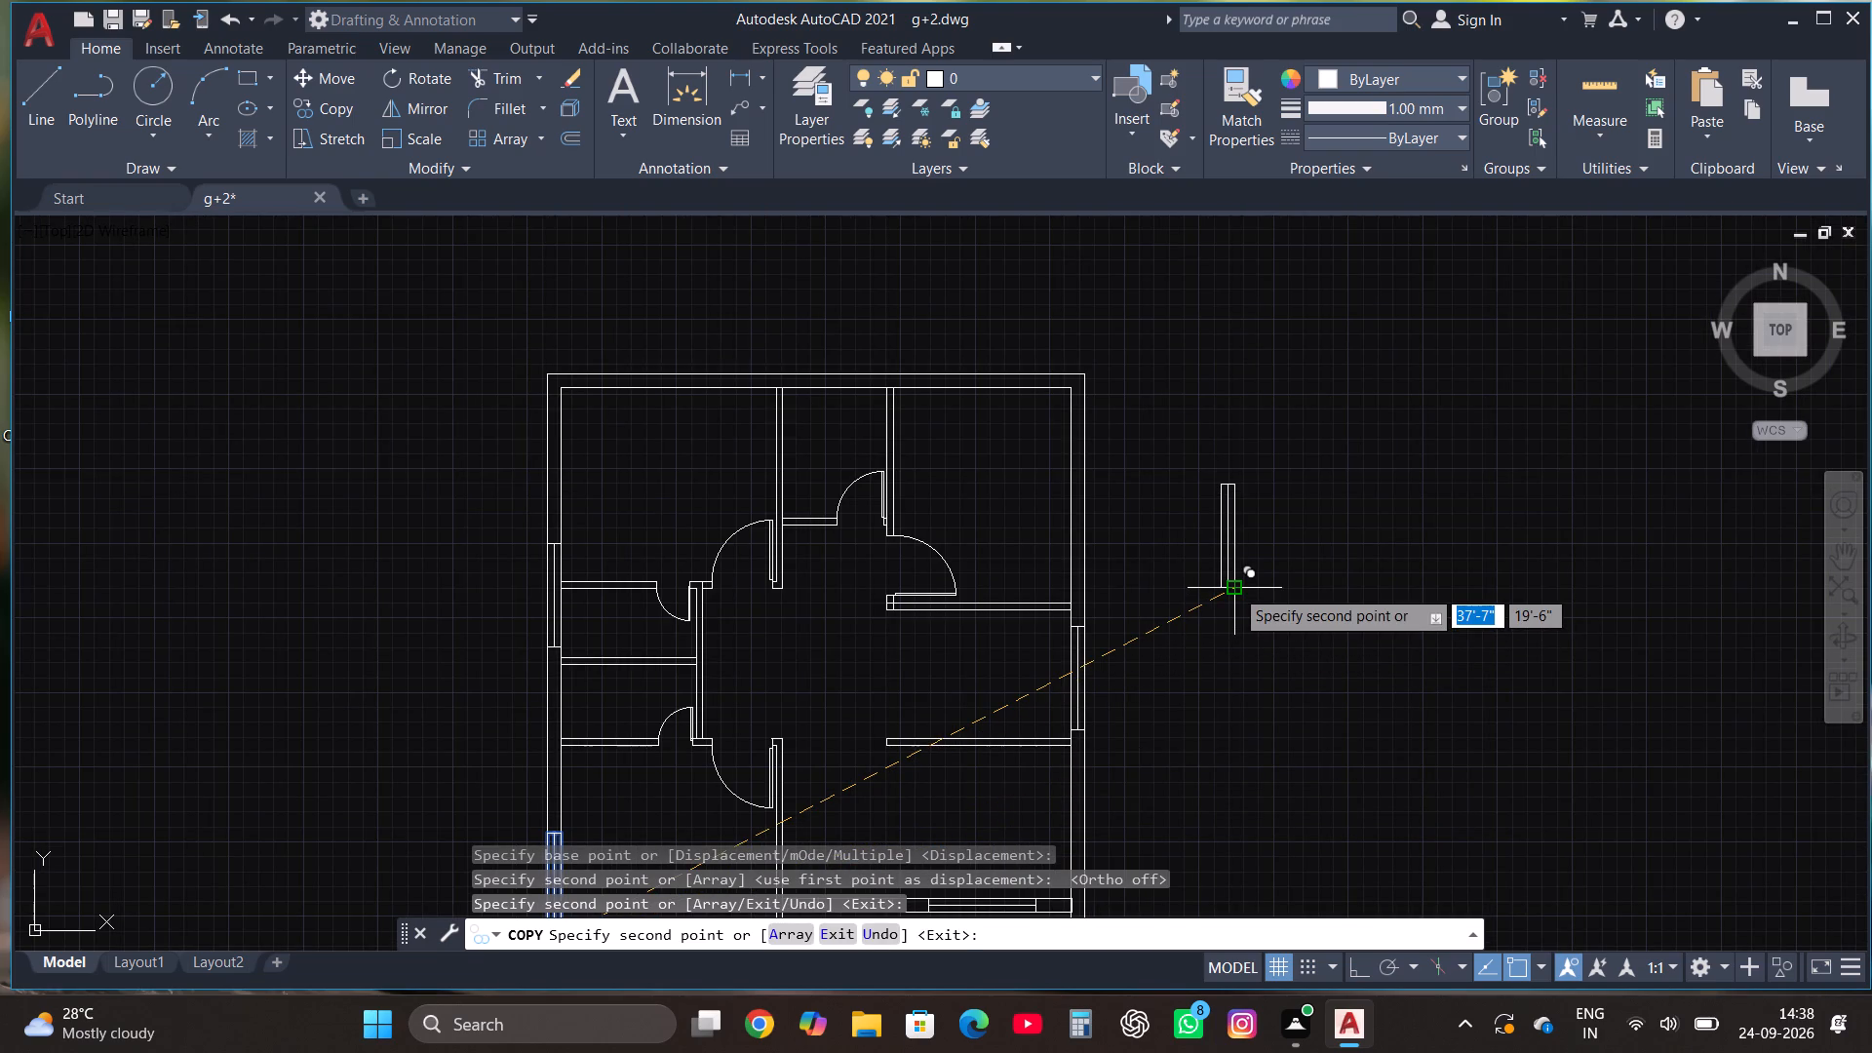
key("Escape")
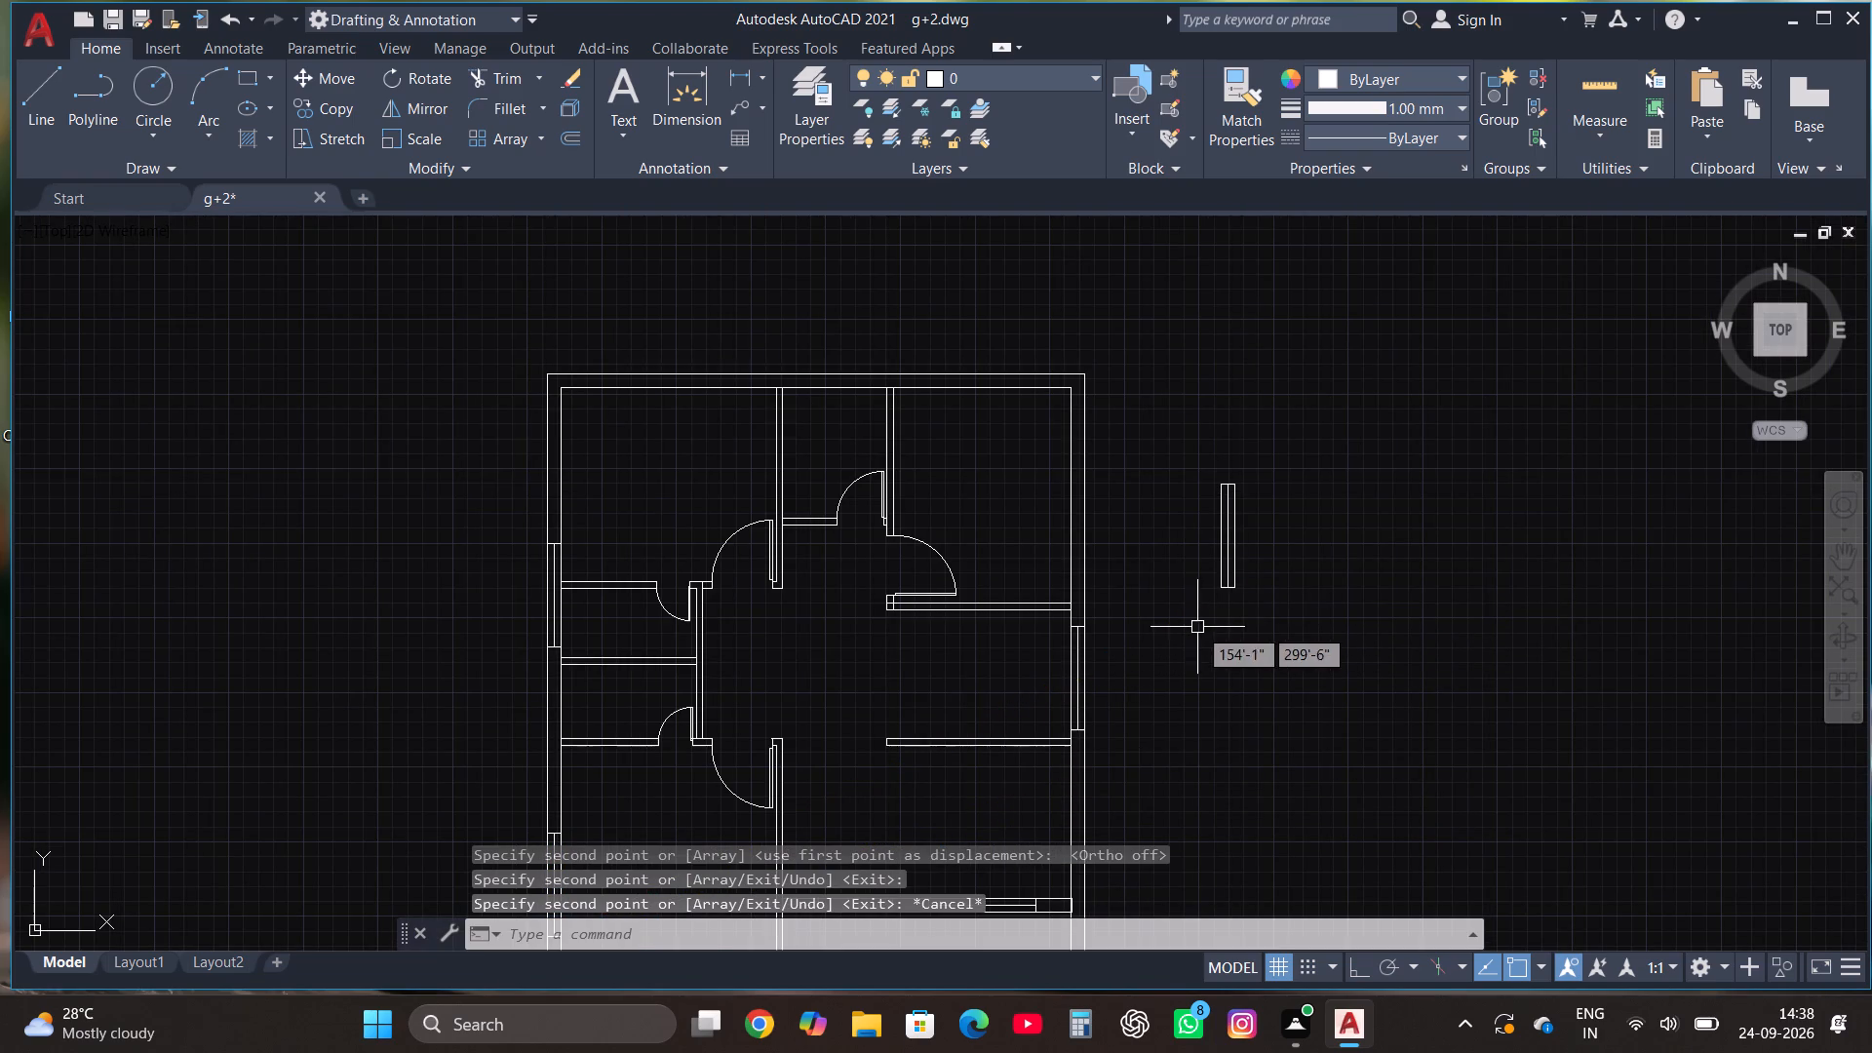
Rotate the spare window outside the shell by 270° with ortho on.
left_click_drag(1197, 627, 1202, 590)
left_click(1270, 414)
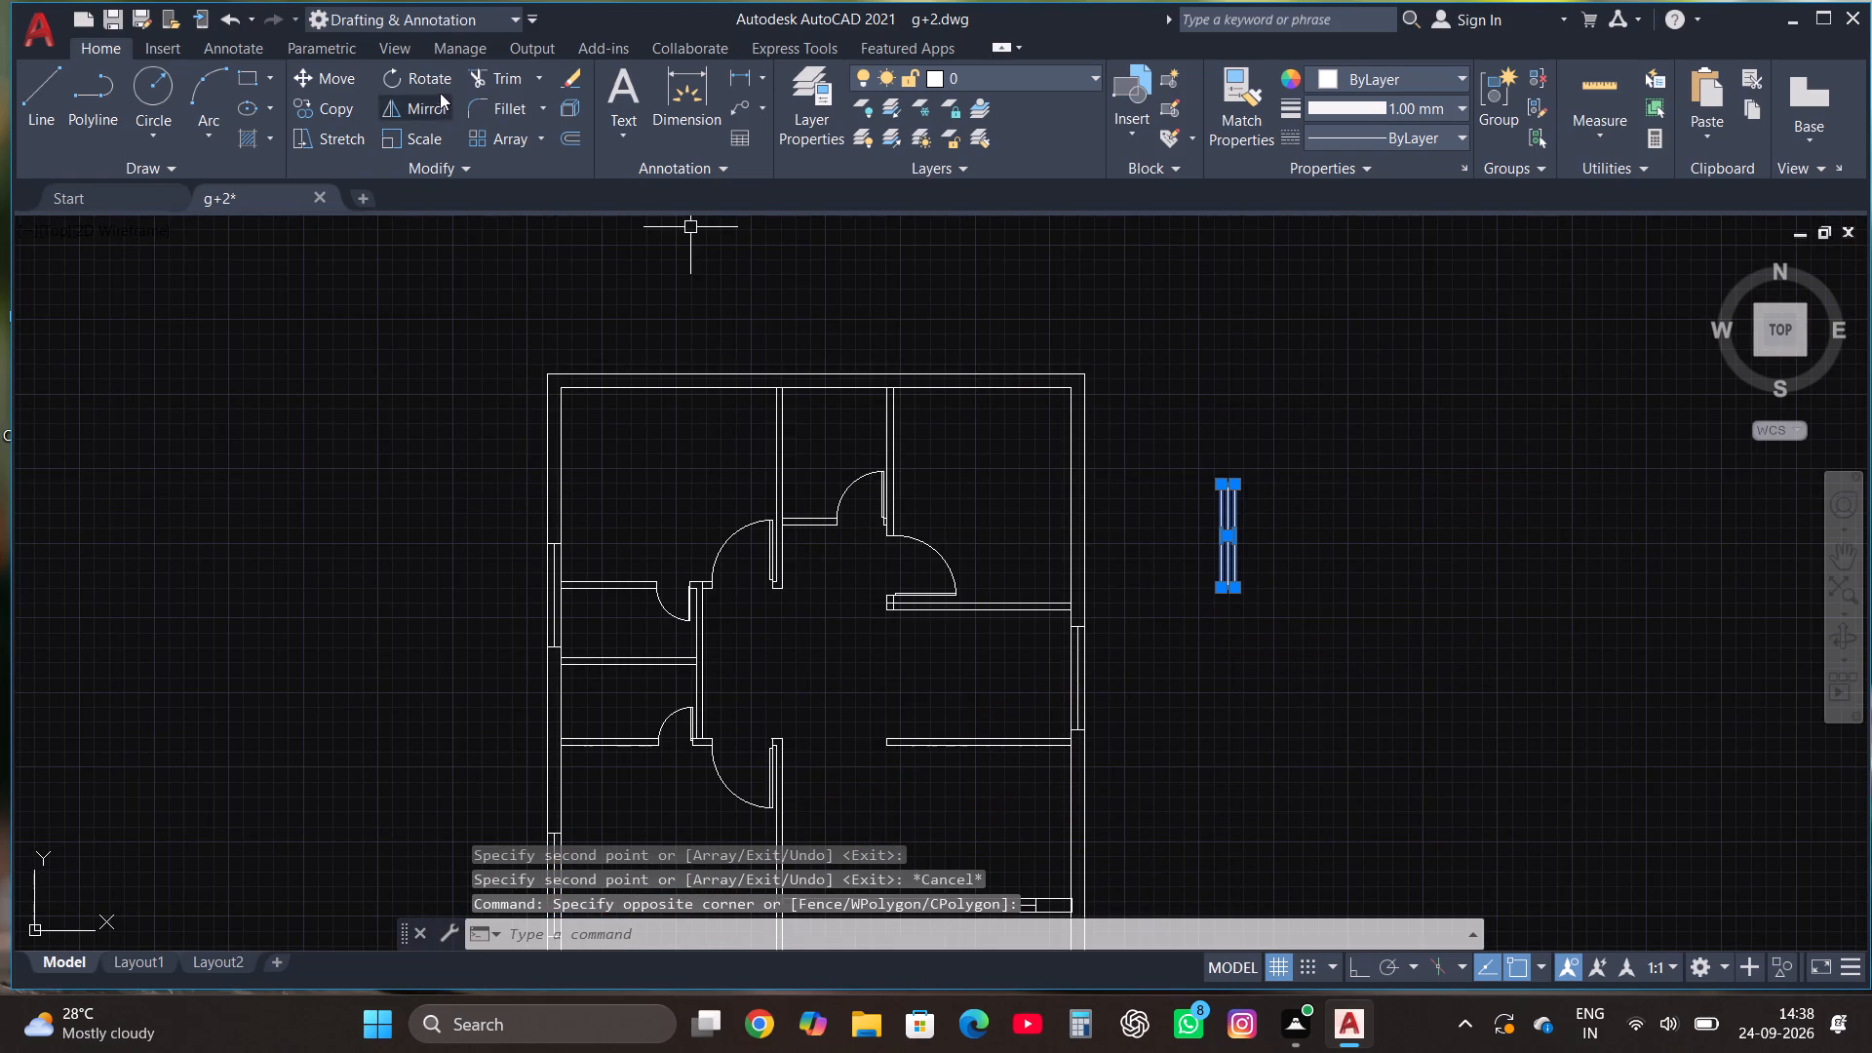
left_click(428, 77)
left_click(1234, 558)
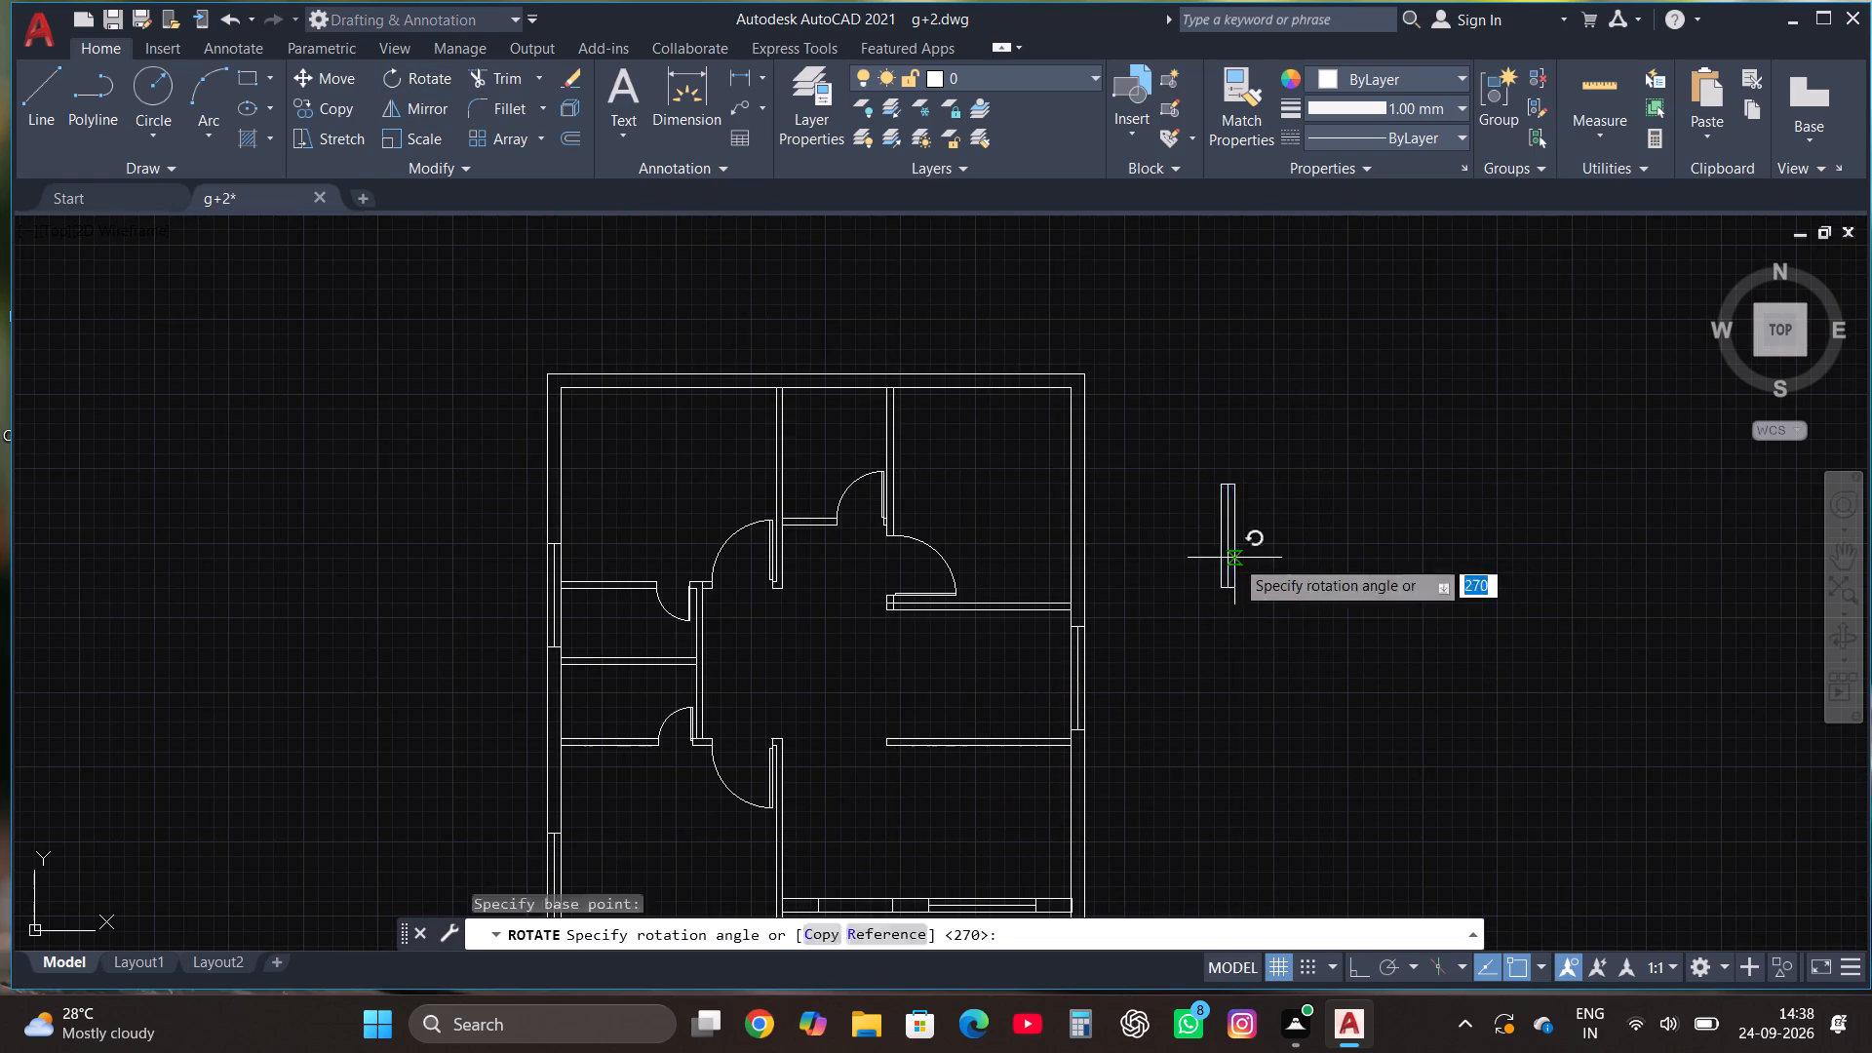
key("F8")
left_click(1220, 708)
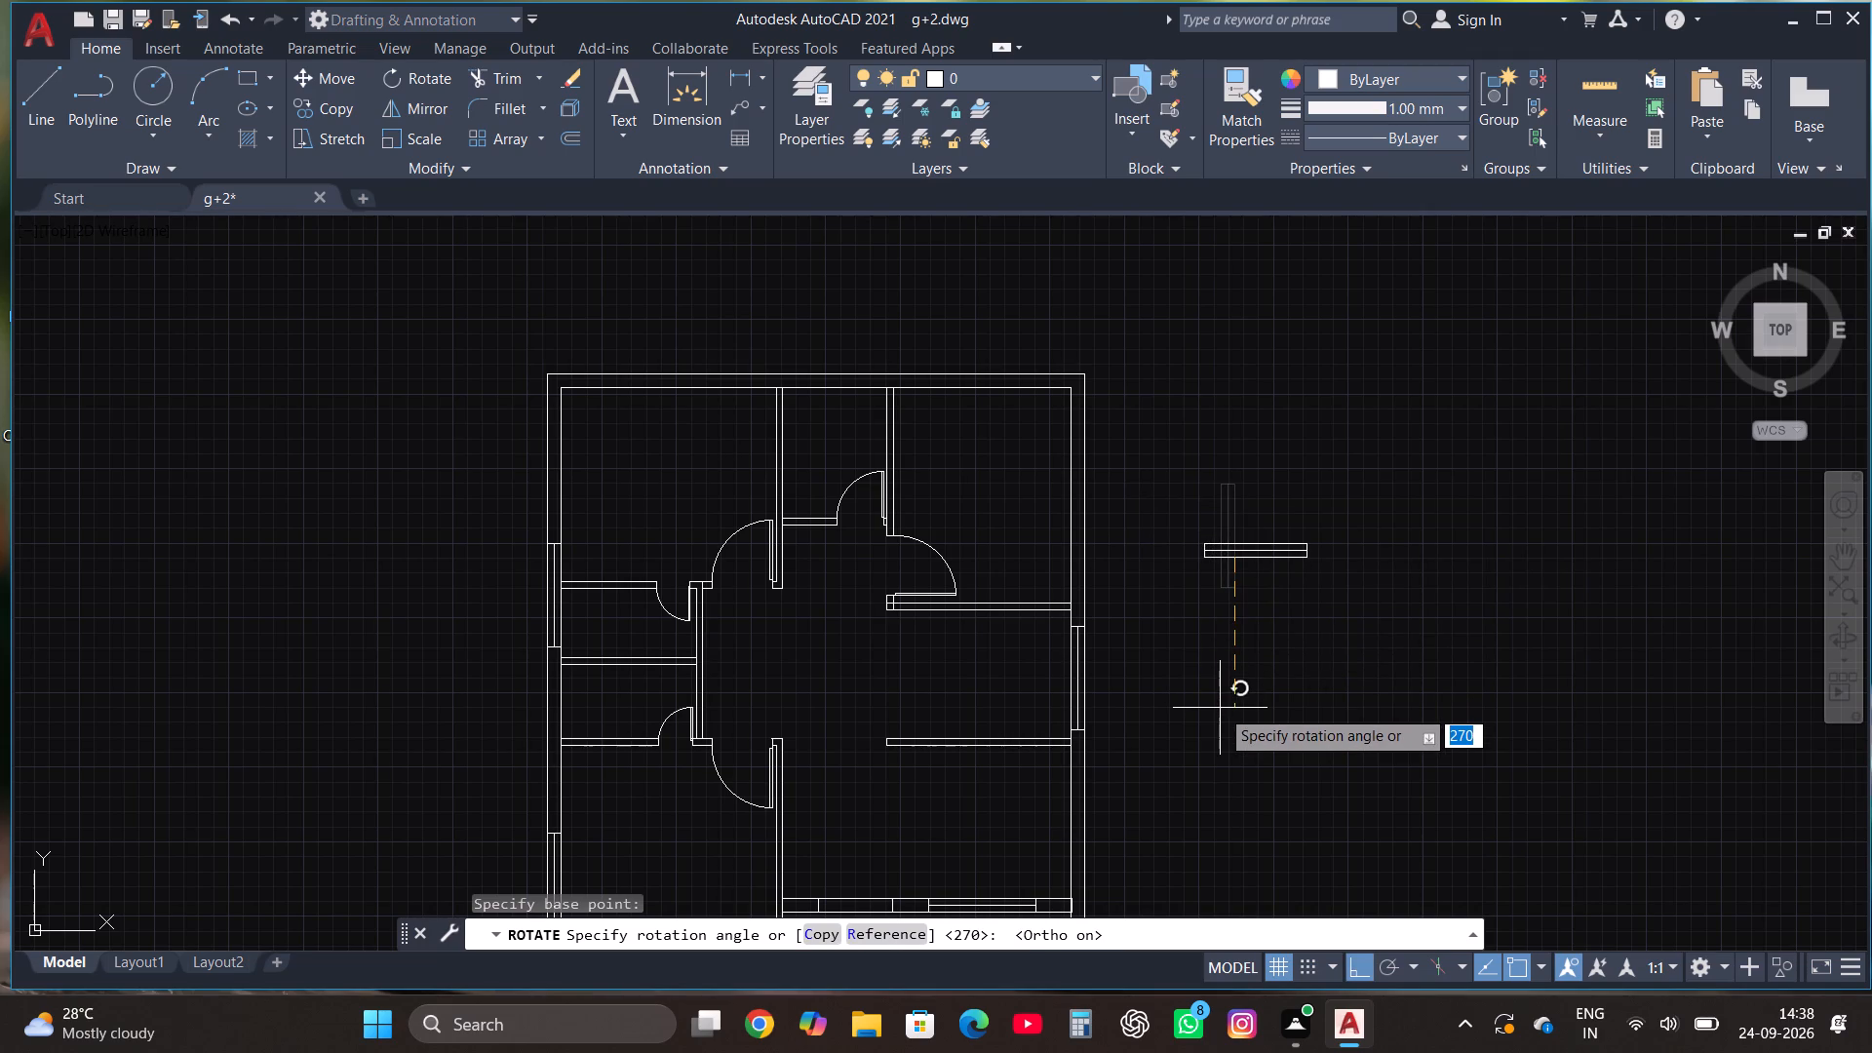
left_click(1201, 685)
Copy the rotated window onto the north wall of the northeast and northwest rooms, using multiple copies with ortho off.
left_click(1183, 603)
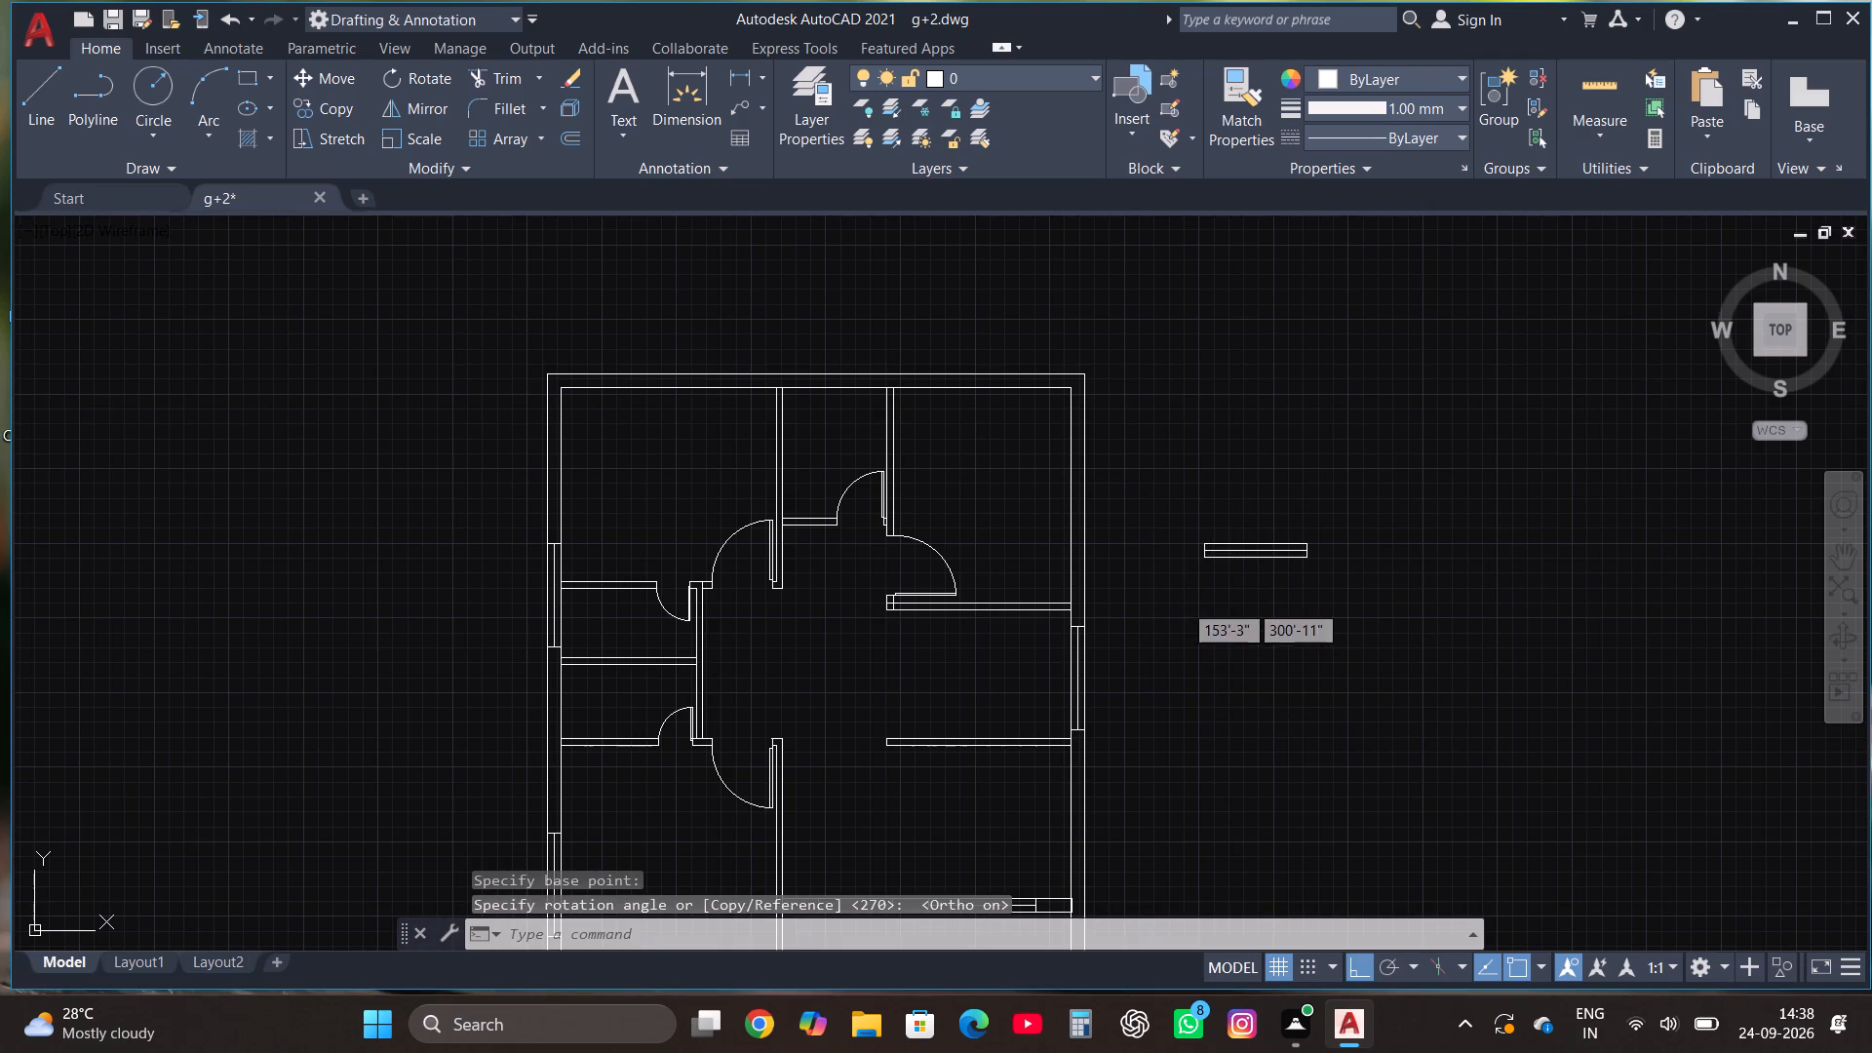
left_click(1374, 505)
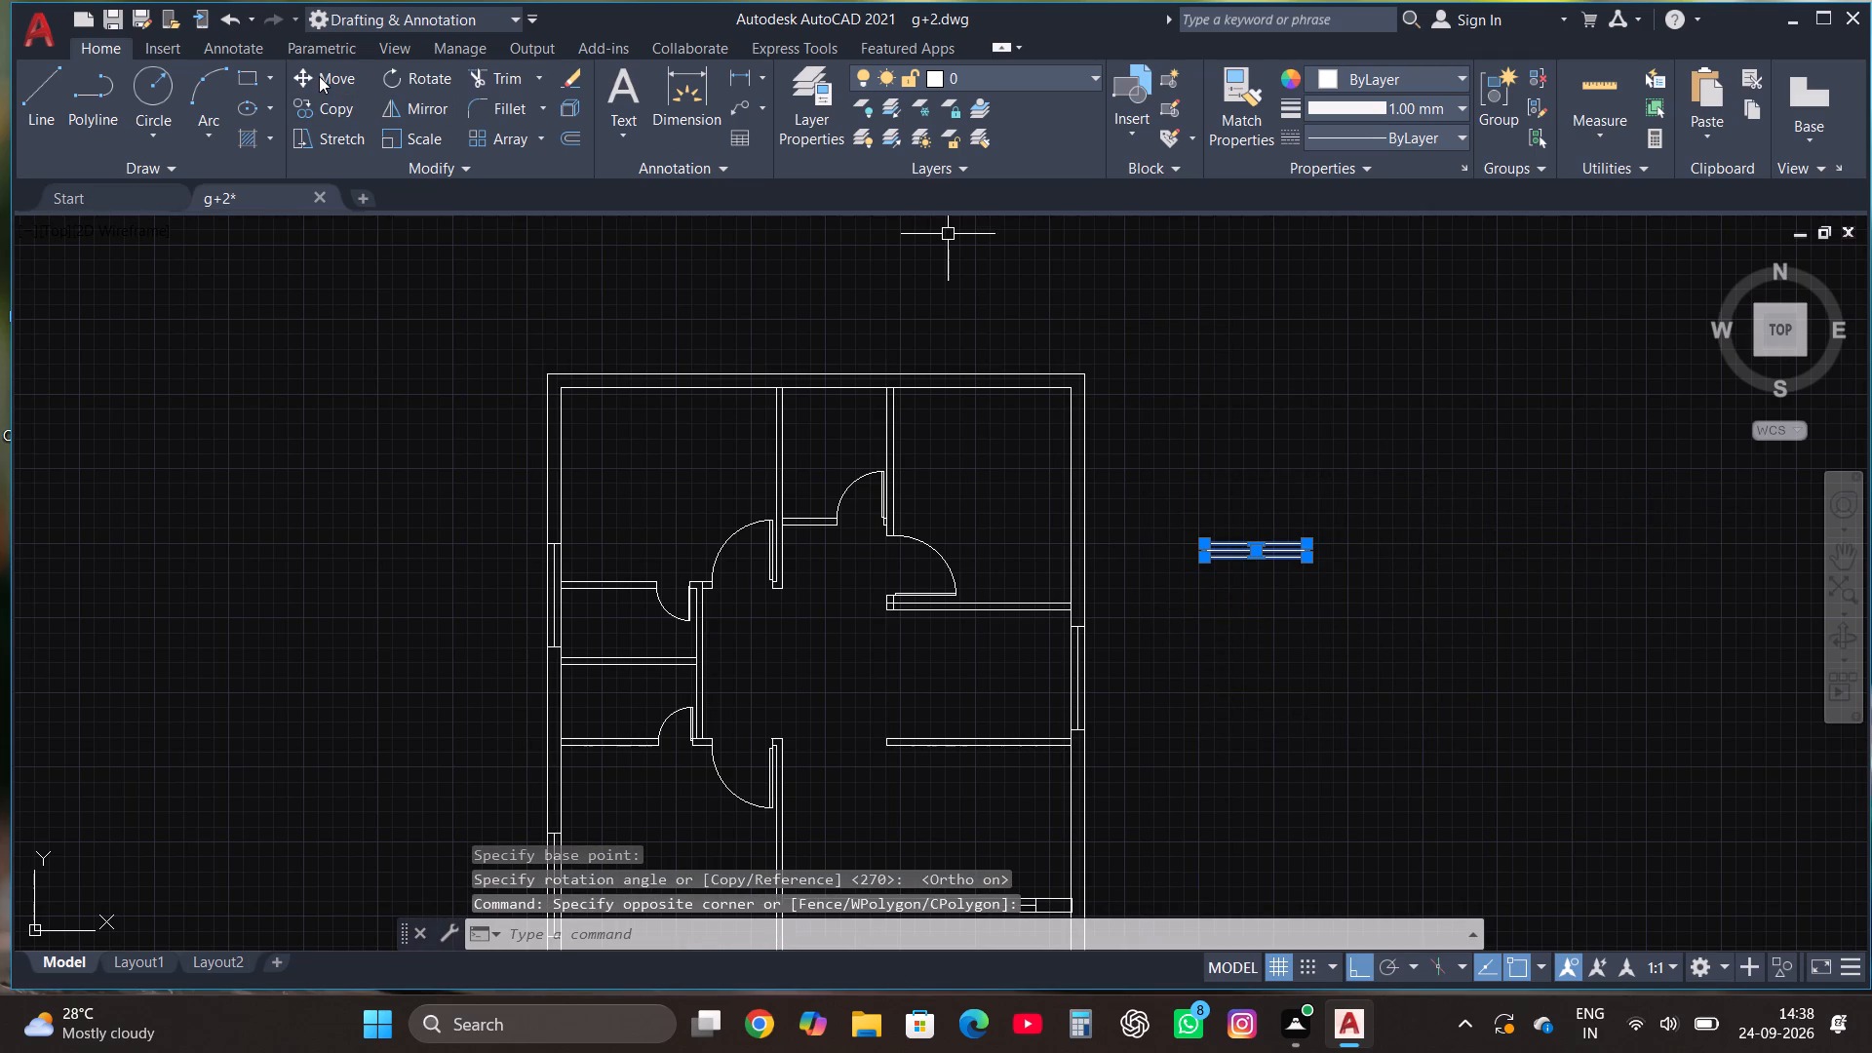
left_click(338, 104)
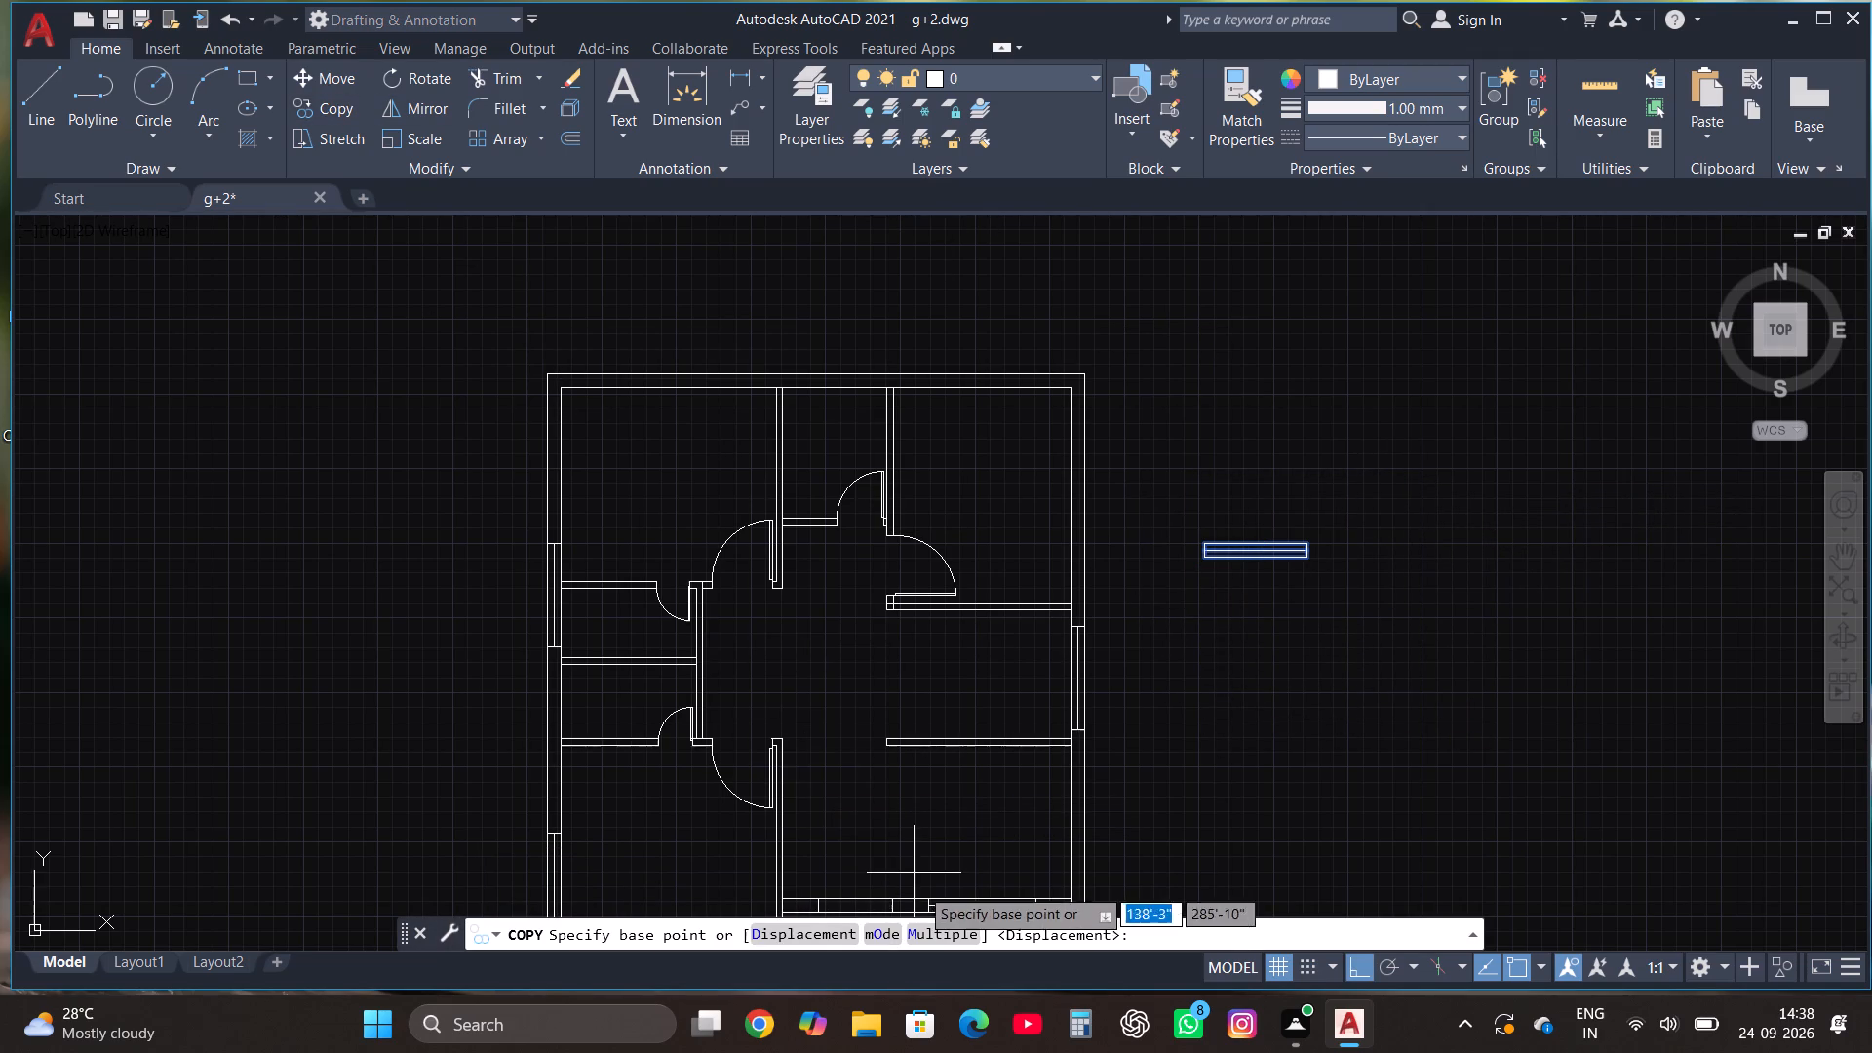
left_click(933, 935)
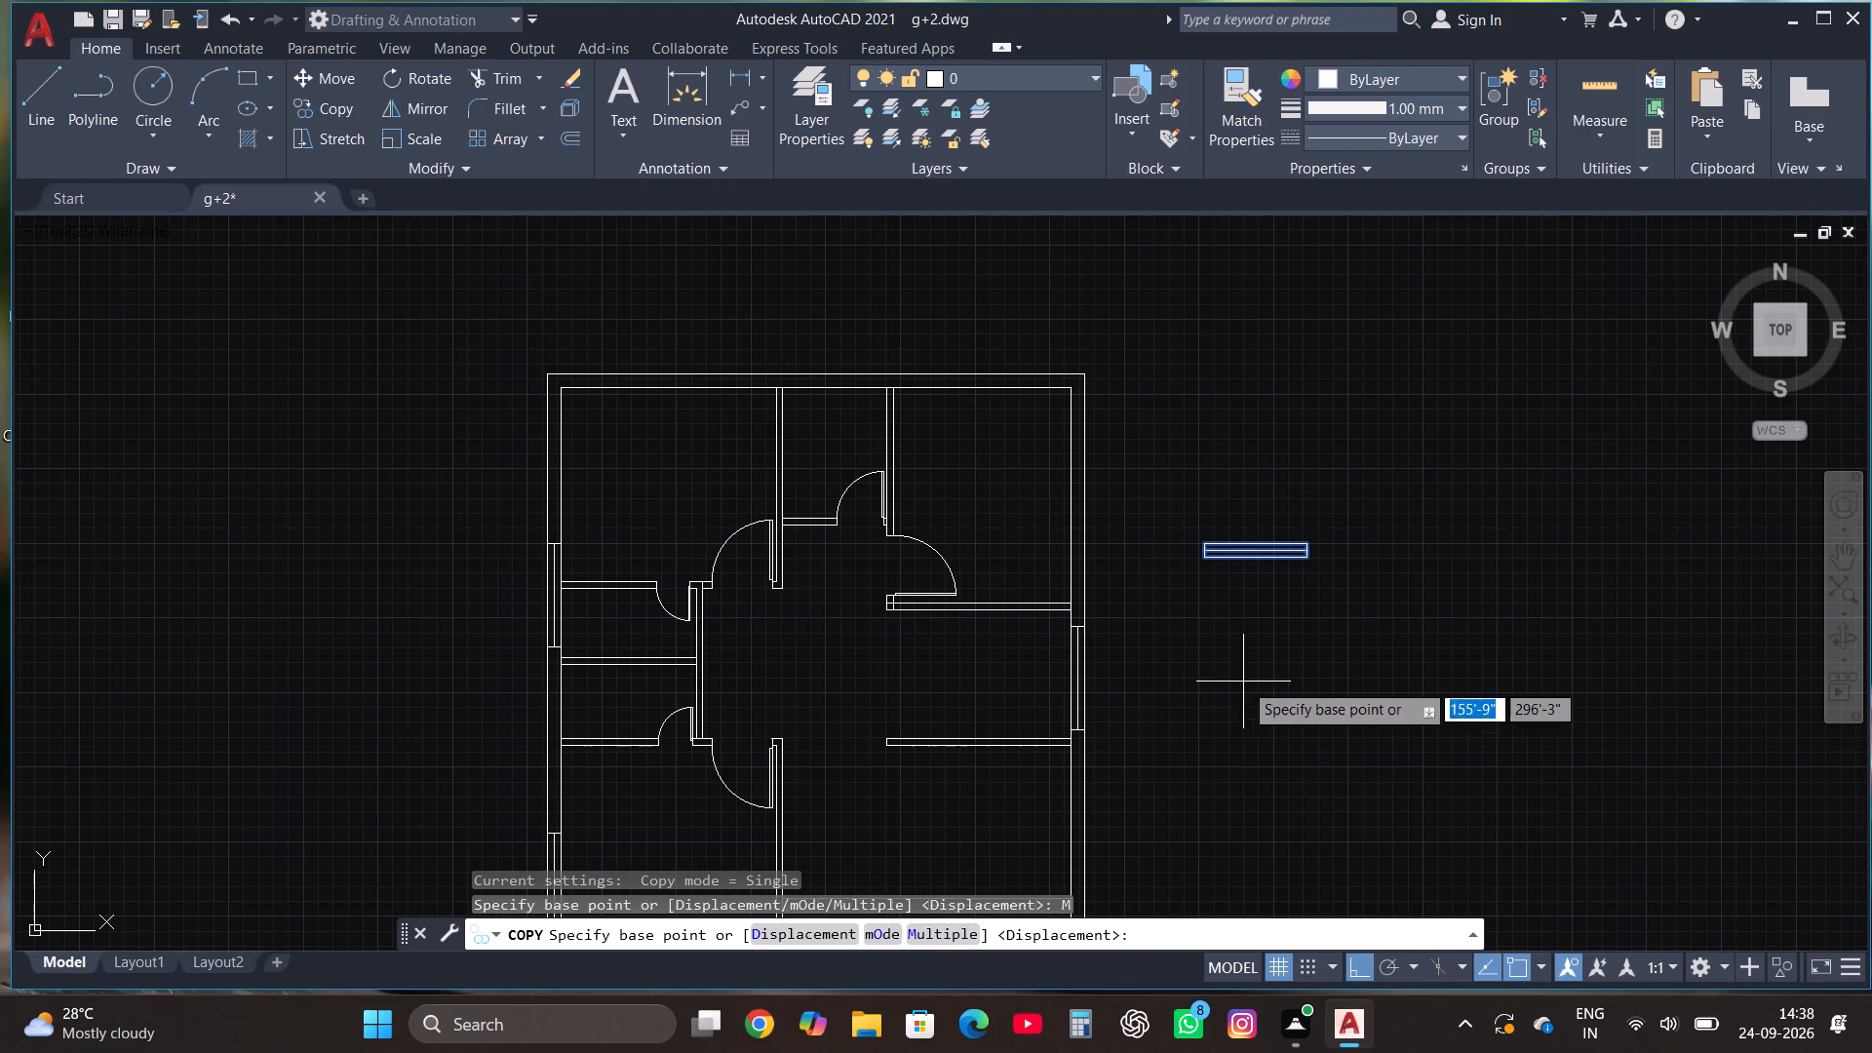
left_click(1305, 540)
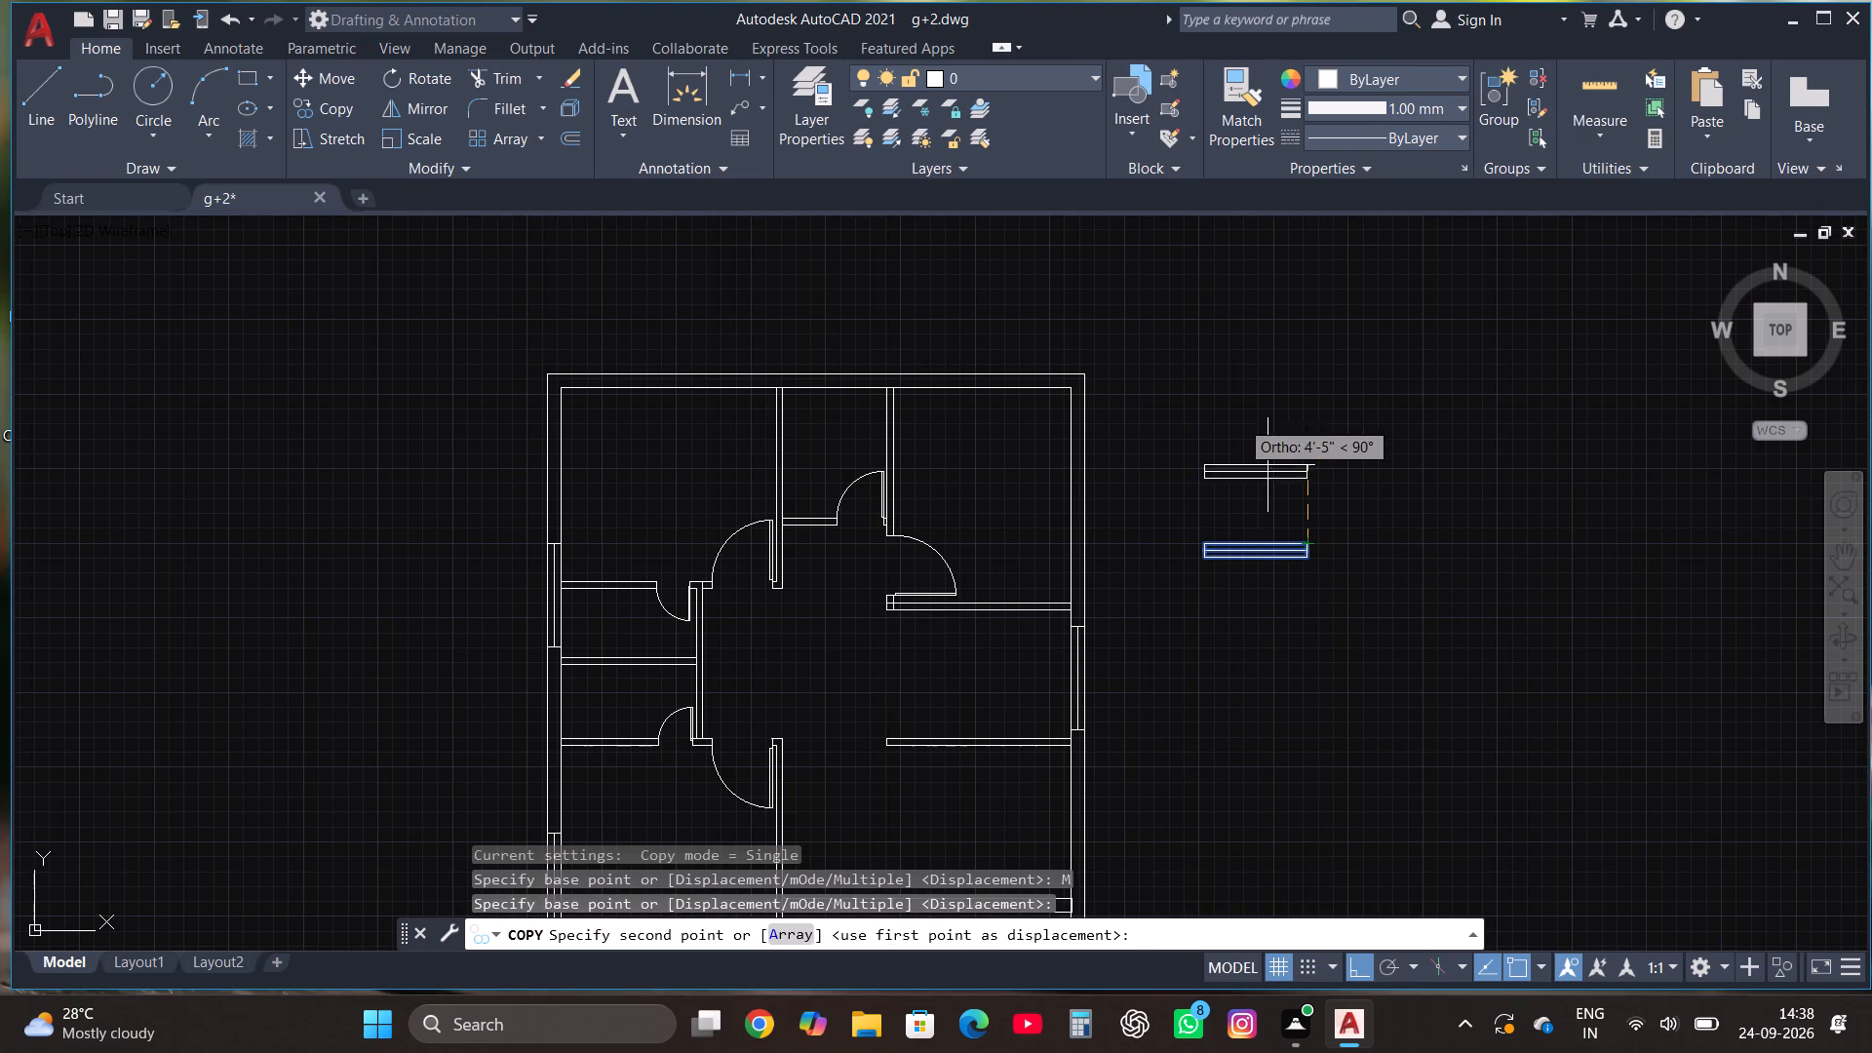
key("F8")
scroll(1016, 379, "up", 2)
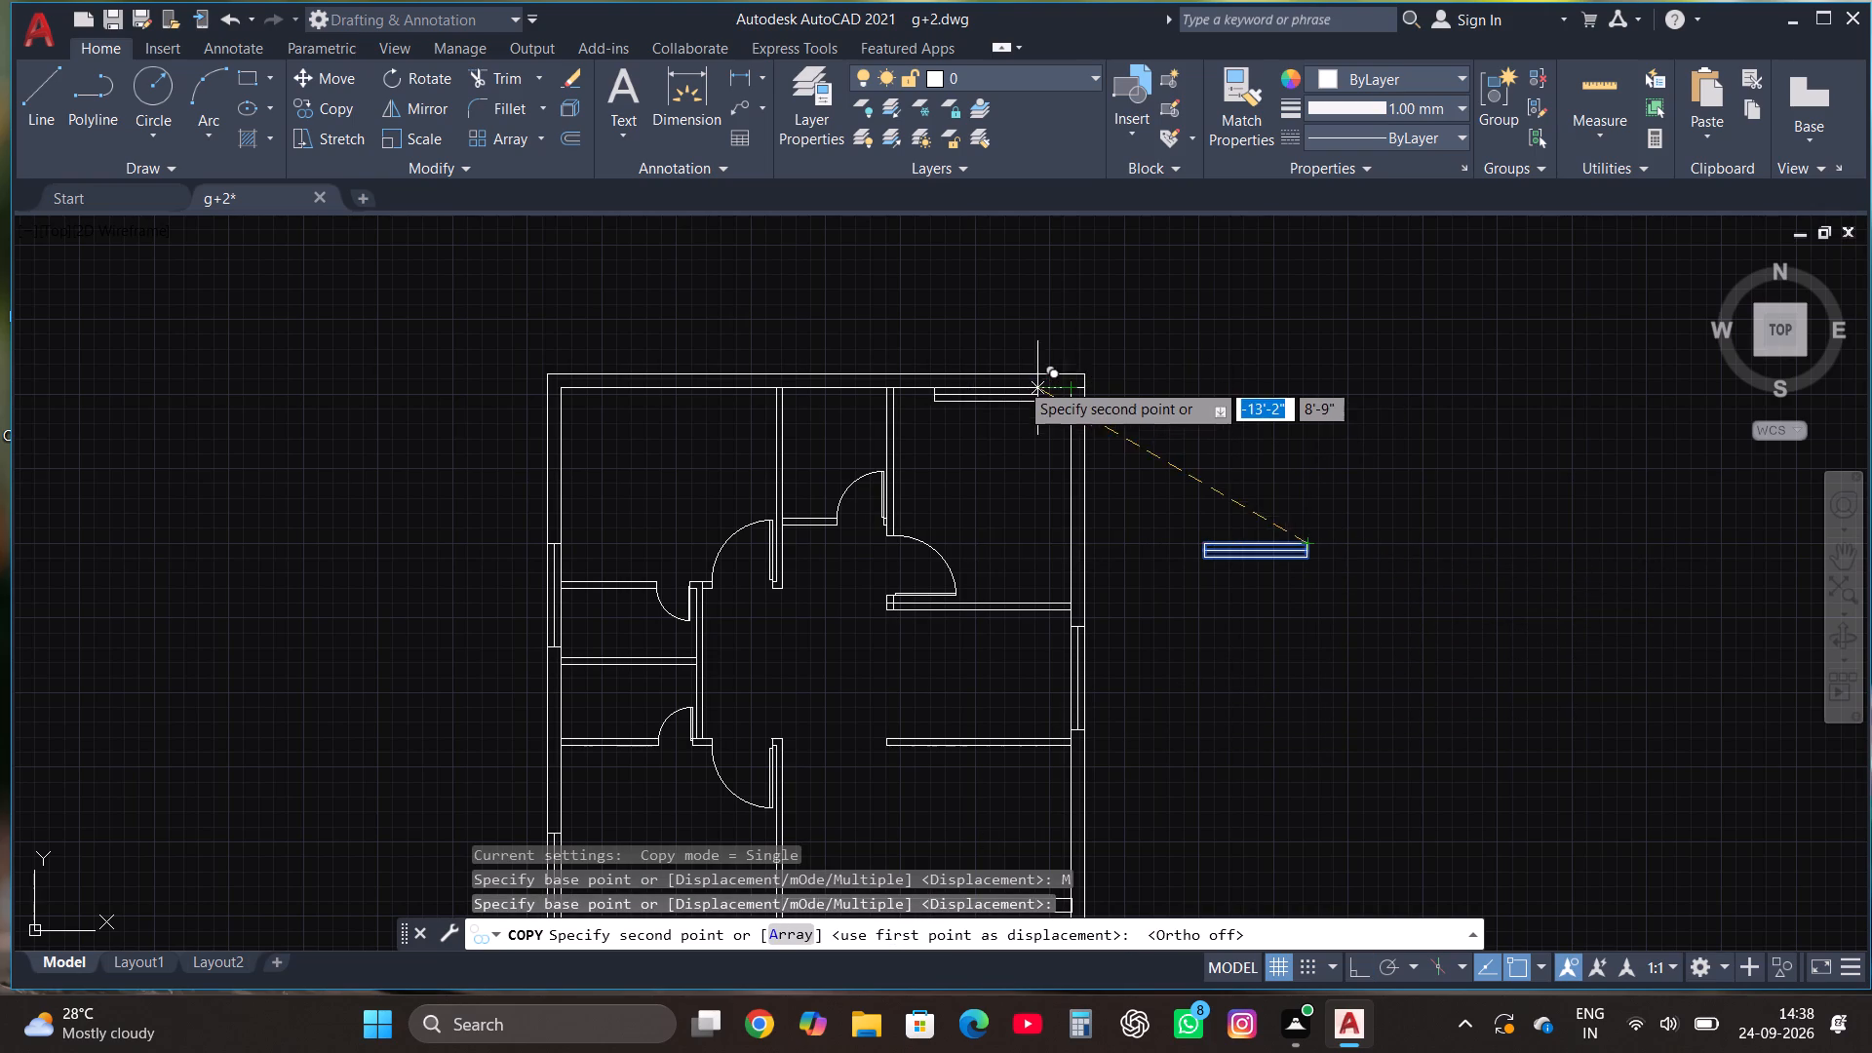
scroll(1012, 375, "up", 1)
left_click(1037, 367)
scroll(1039, 371, "down", 3)
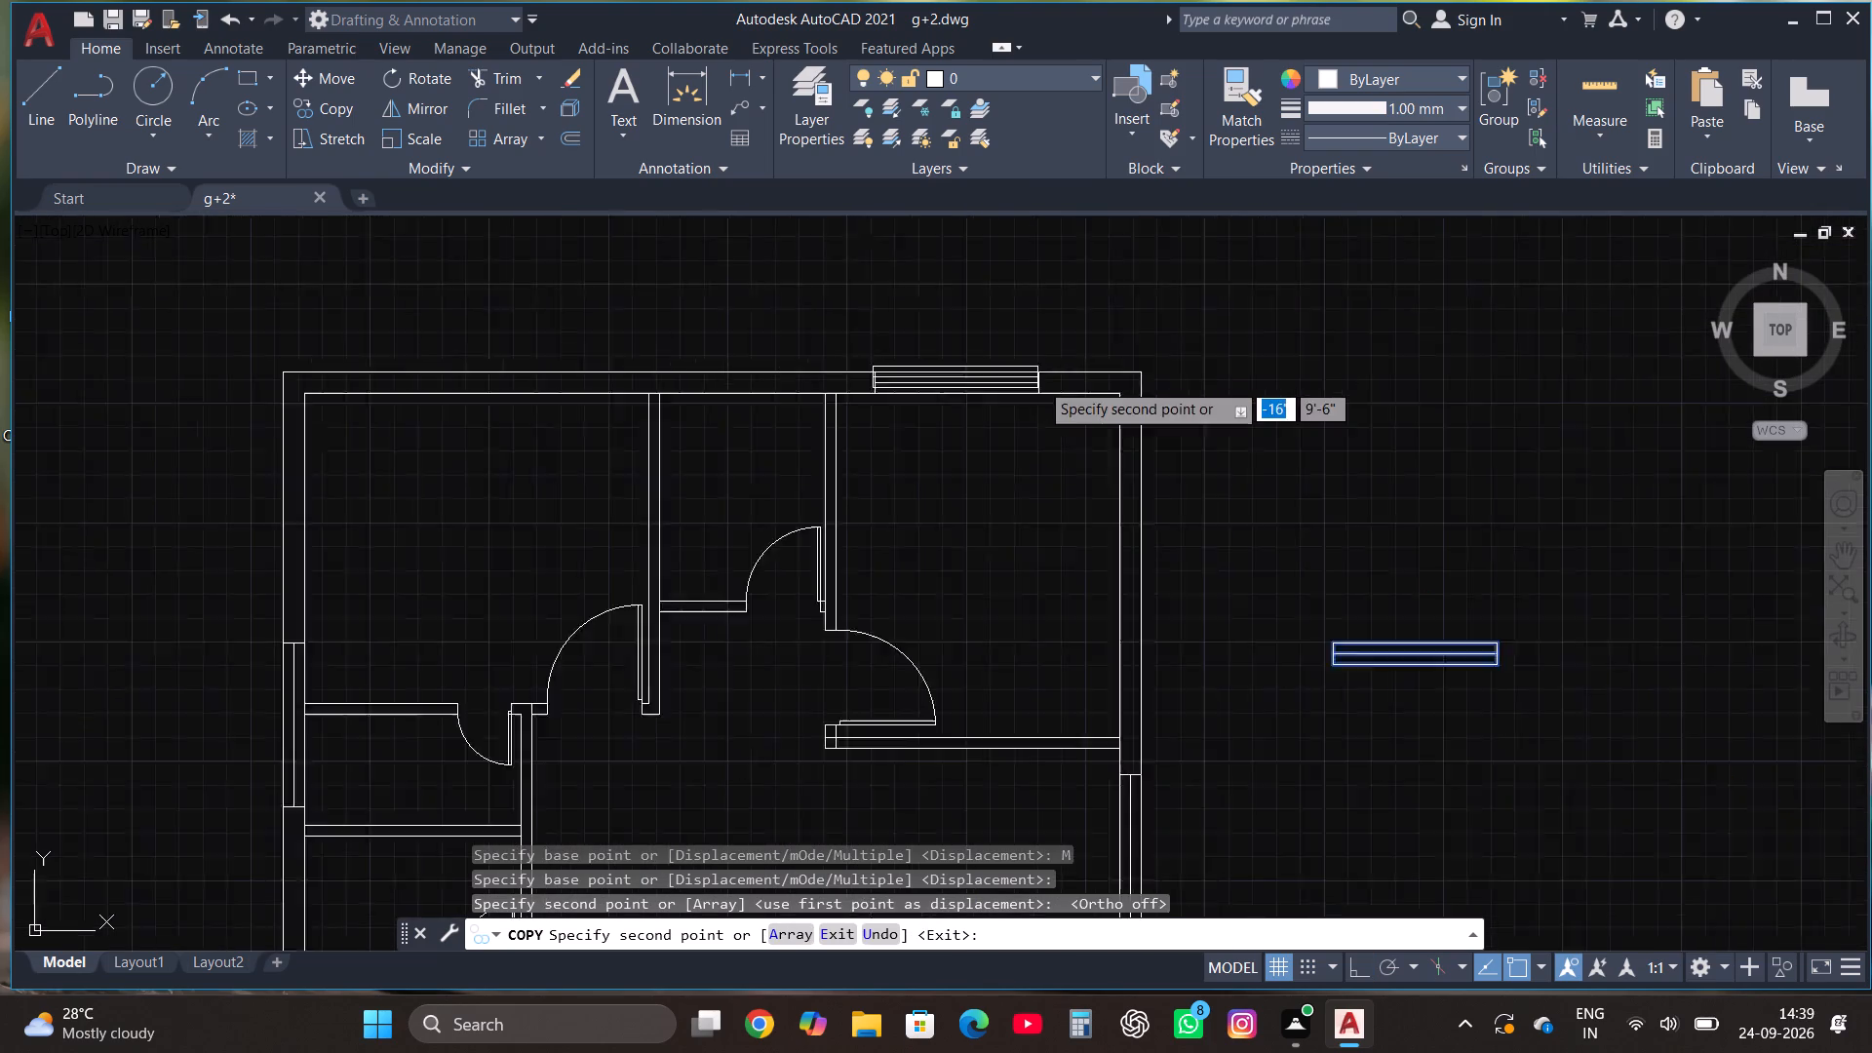
scroll(1039, 381, "down", 1)
scroll(863, 393, "up", 2)
left_click(819, 359)
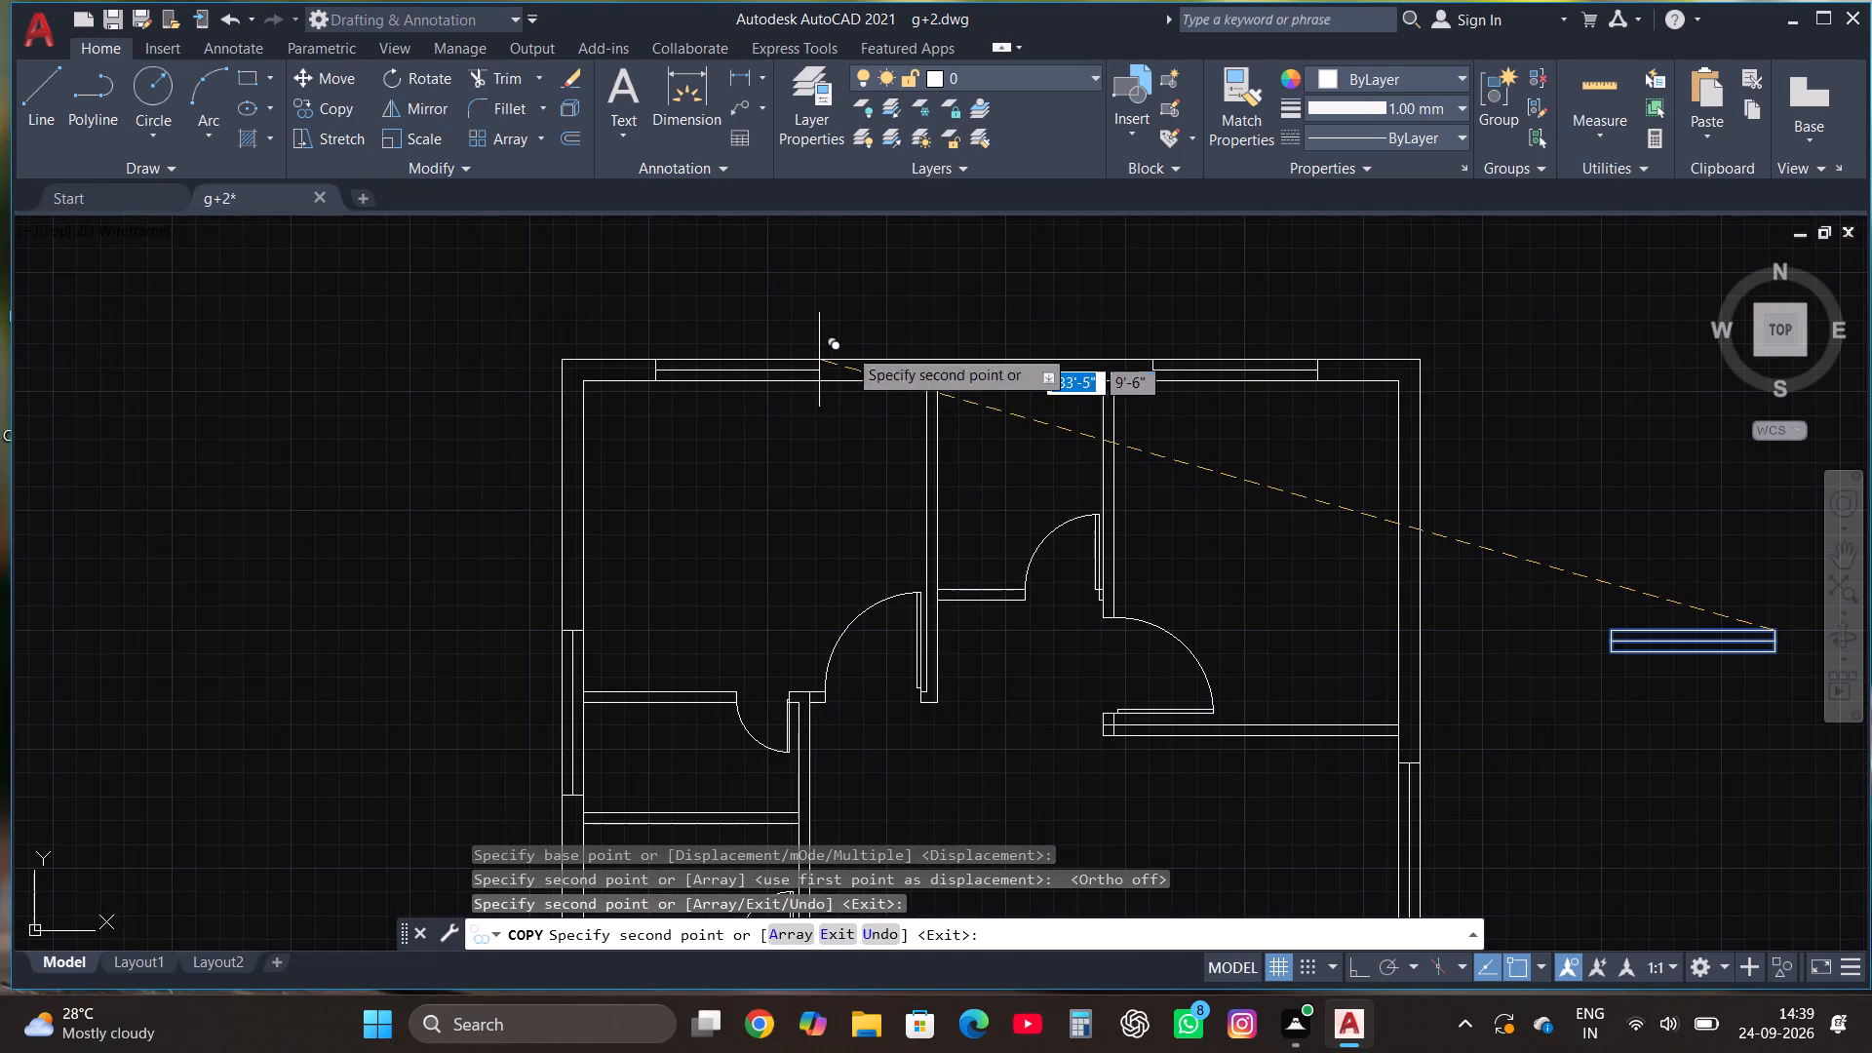
Place another copy of the rotated window on the southwest room's south wall, about 33'-6" west and 24'-5" south of the spare.
scroll(903, 329, "down", 2)
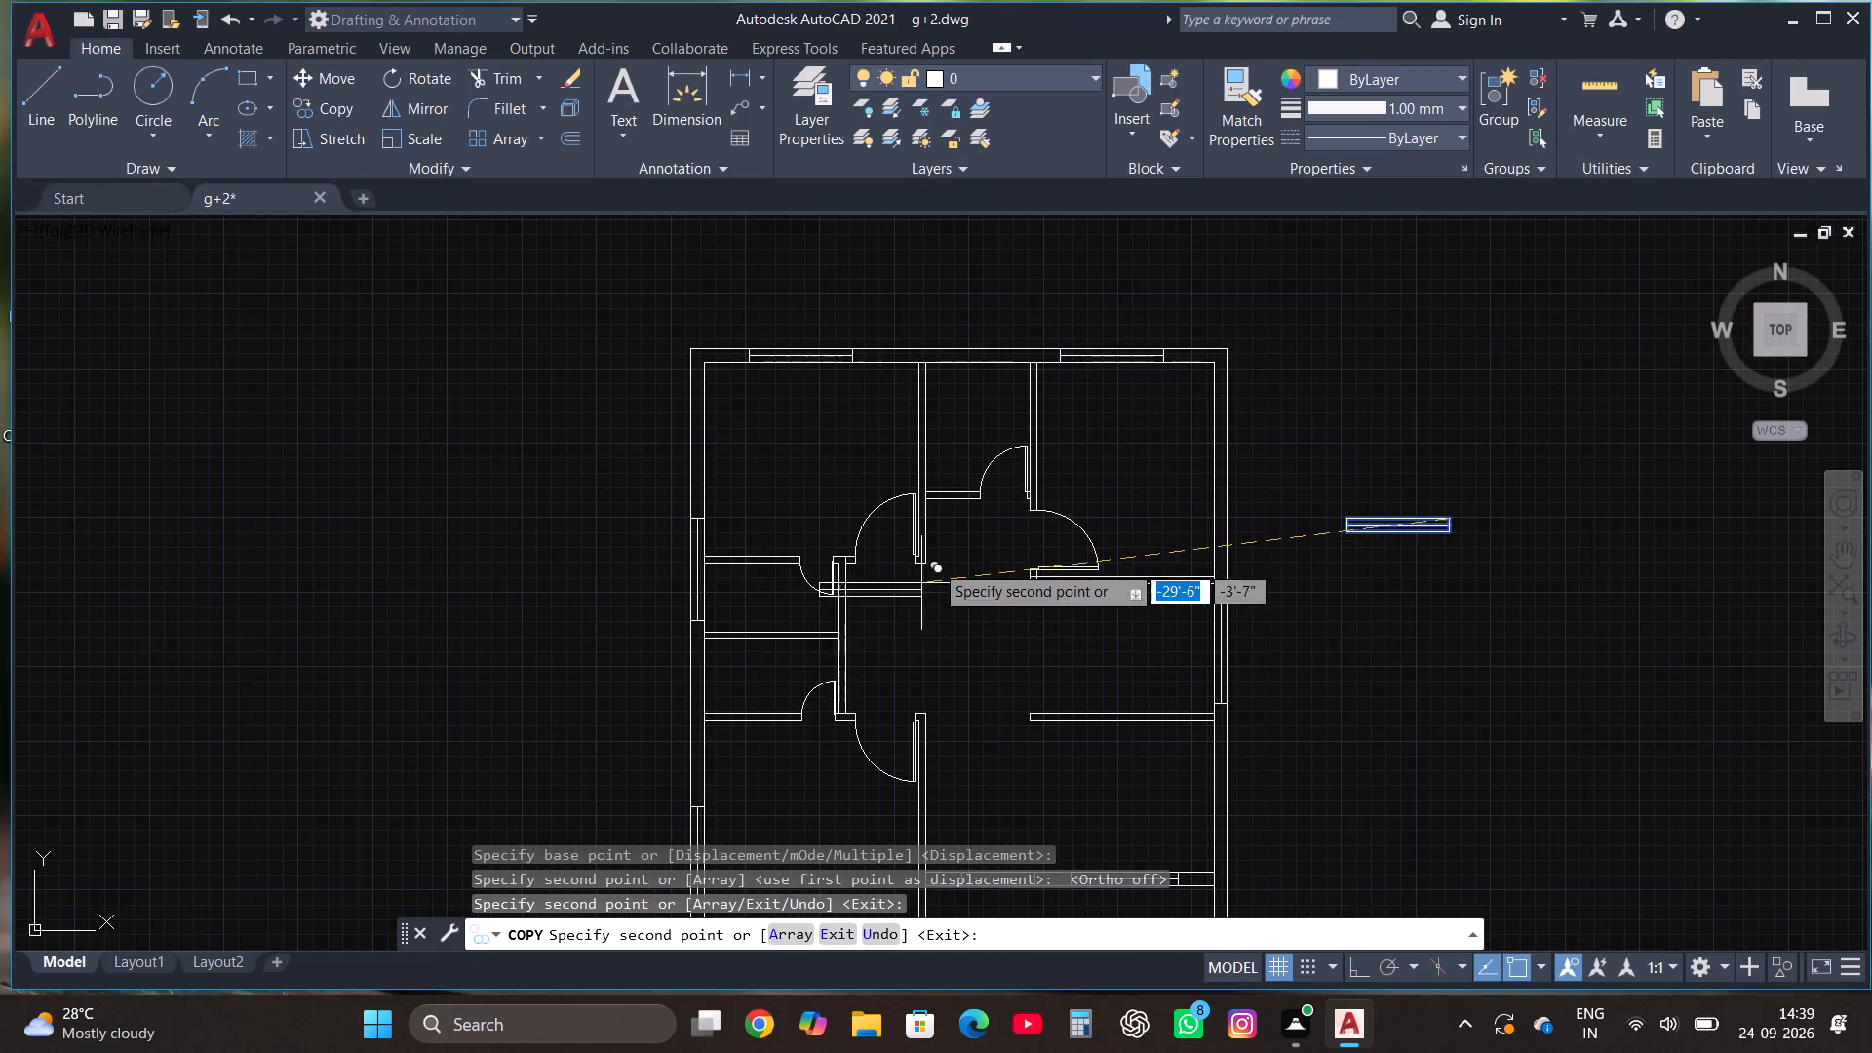
scroll(974, 526, "down", 2)
scroll(935, 712, "up", 4)
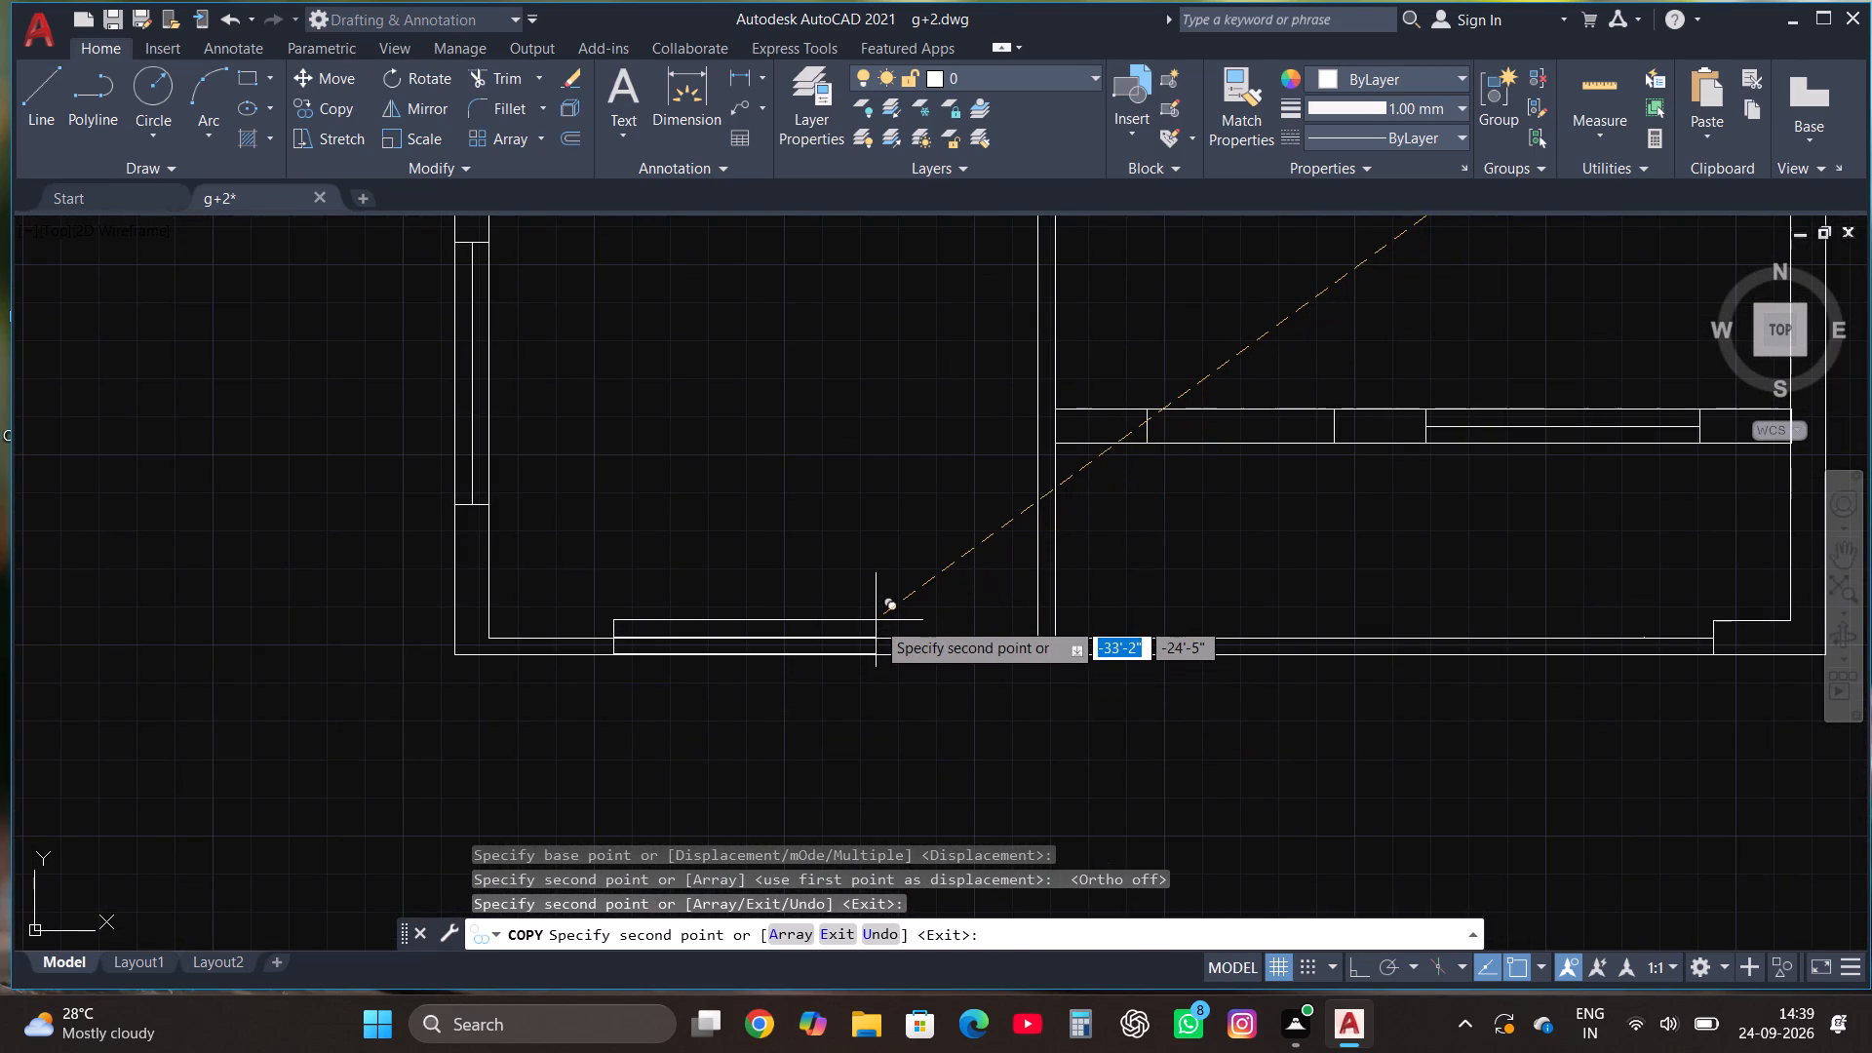
scroll(881, 806, "down", 1)
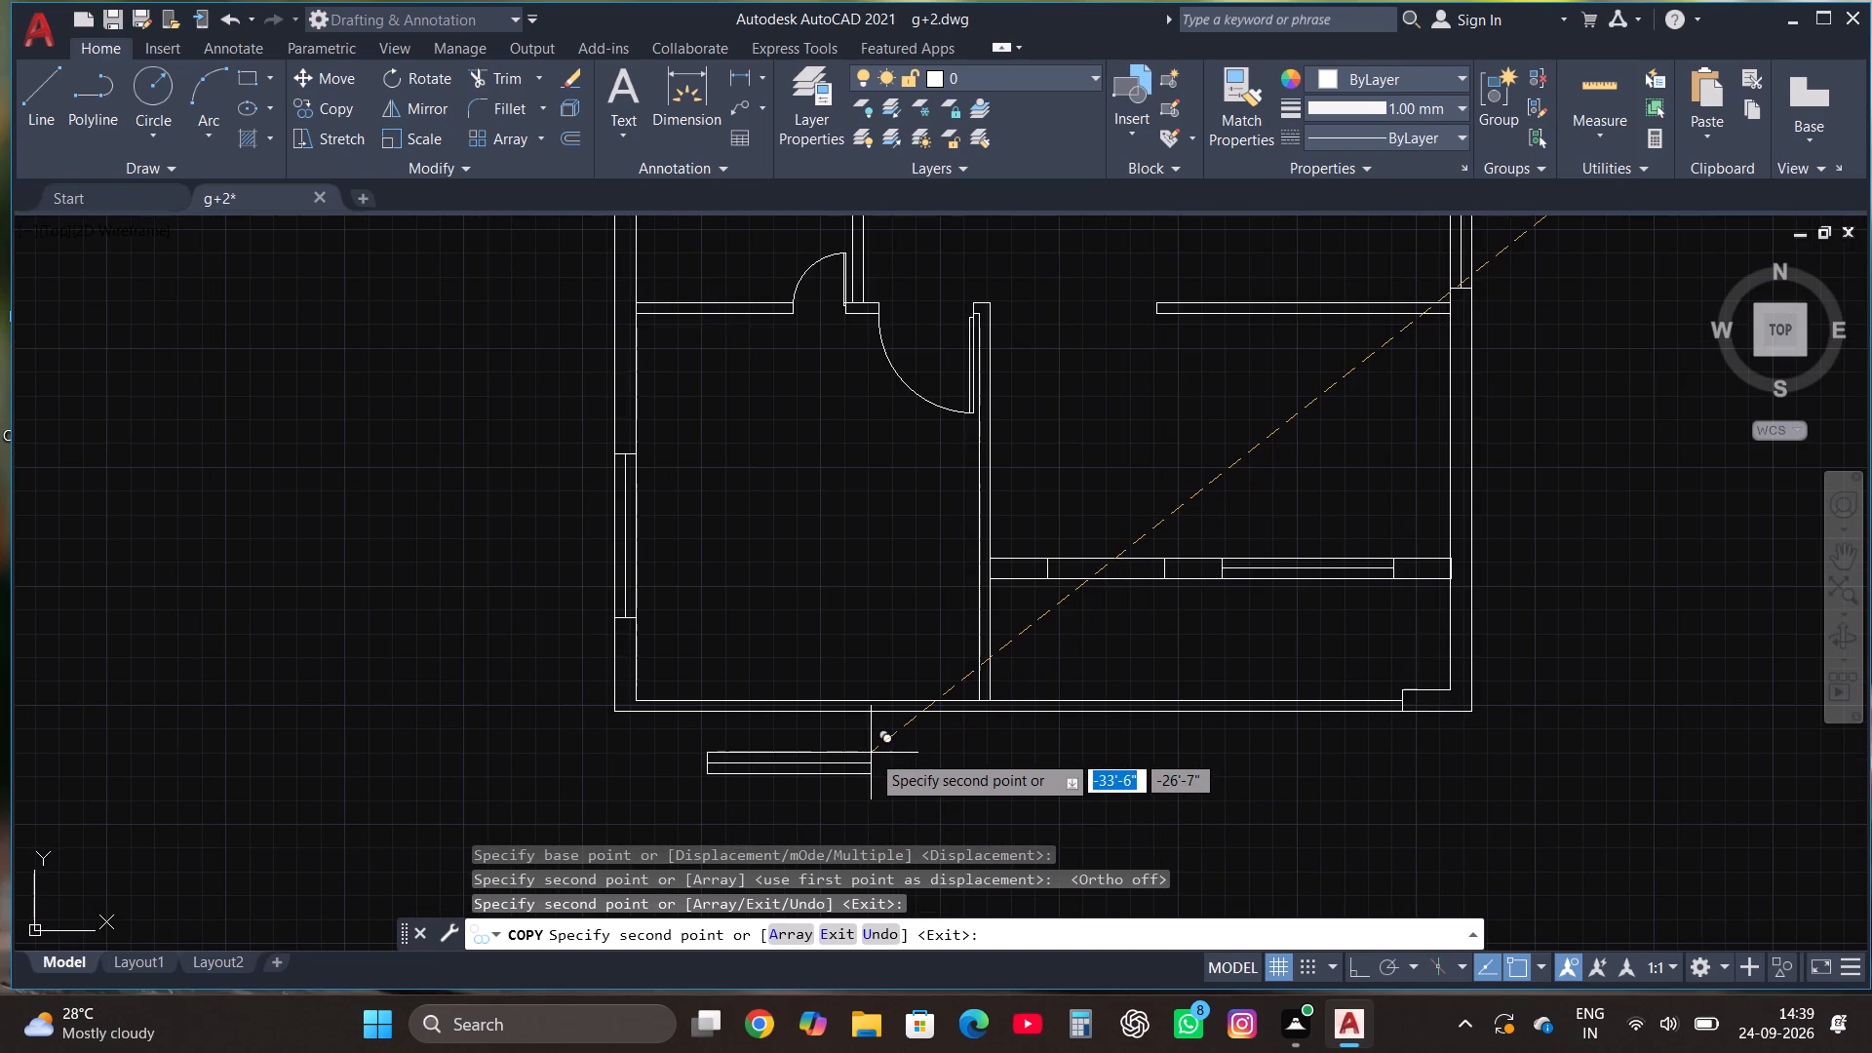
scroll(872, 691, "up", 2)
left_click(864, 692)
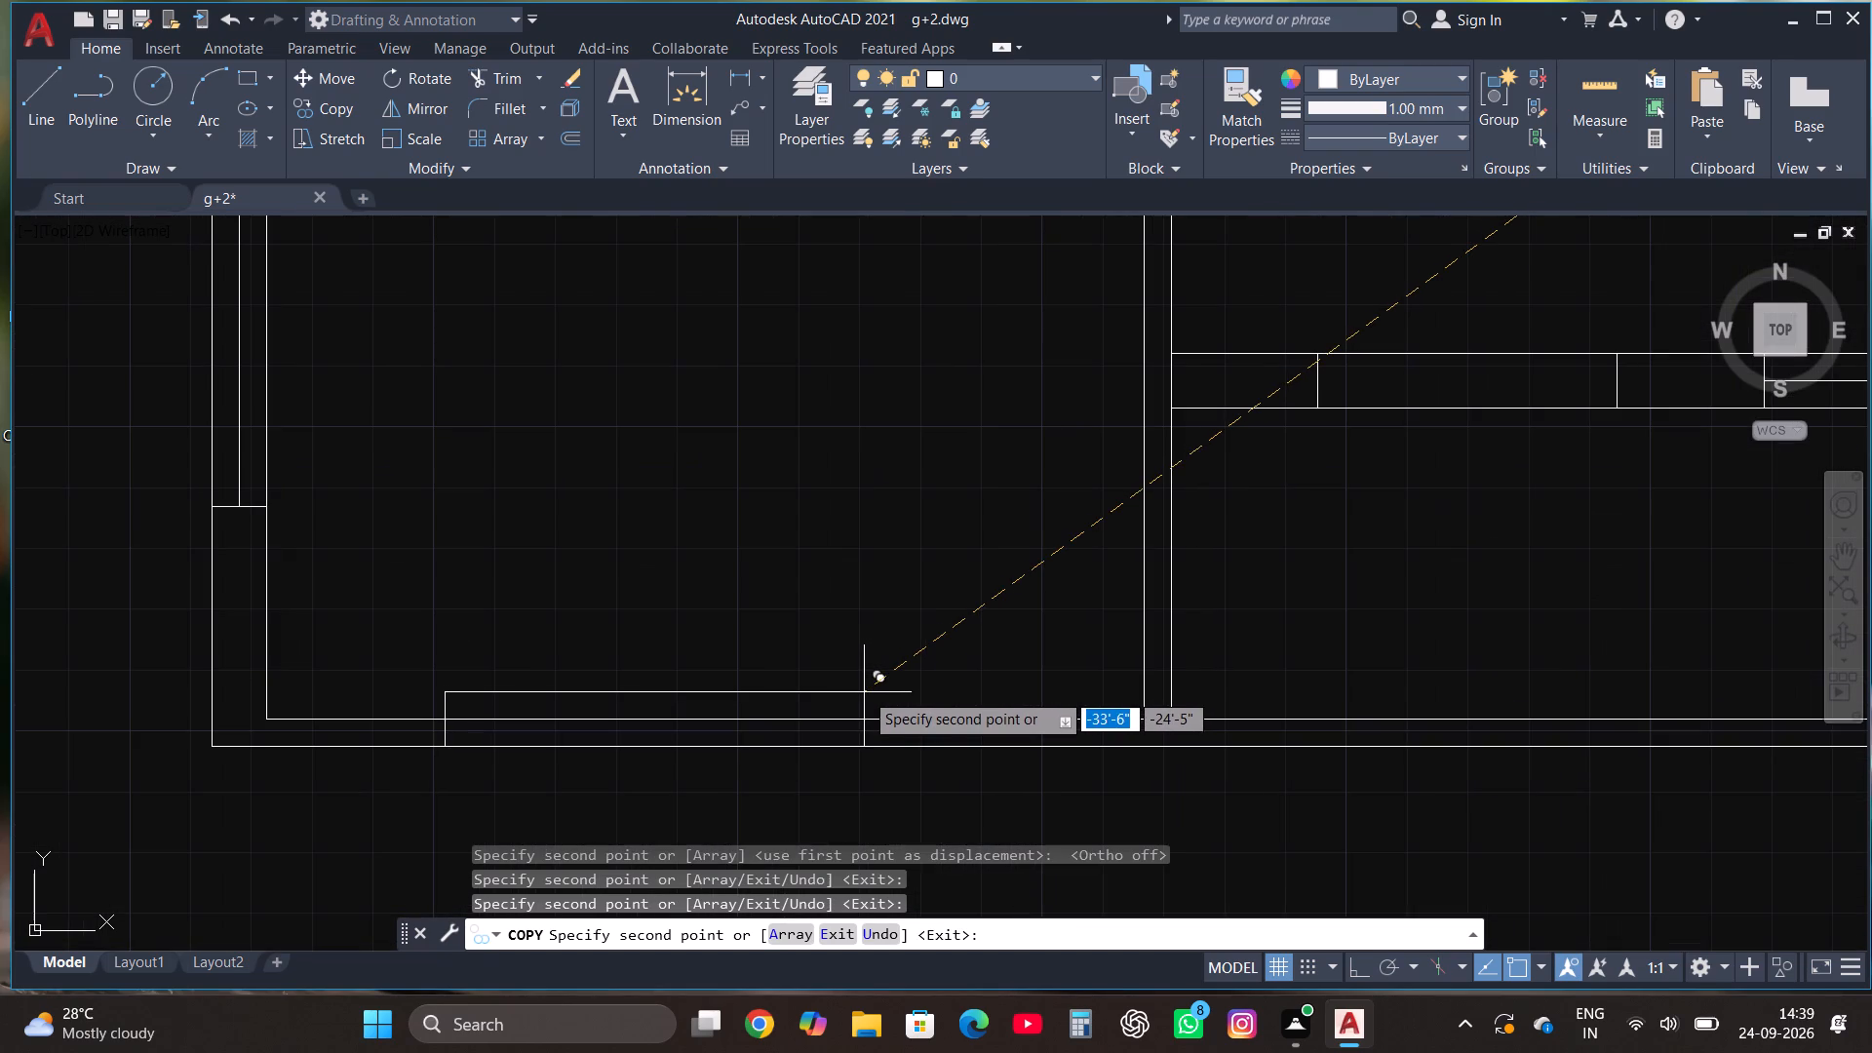
key("Escape")
Move the southwest room's inner south-wall line north to line up with the inner edge of the copied window.
left_click(936, 716)
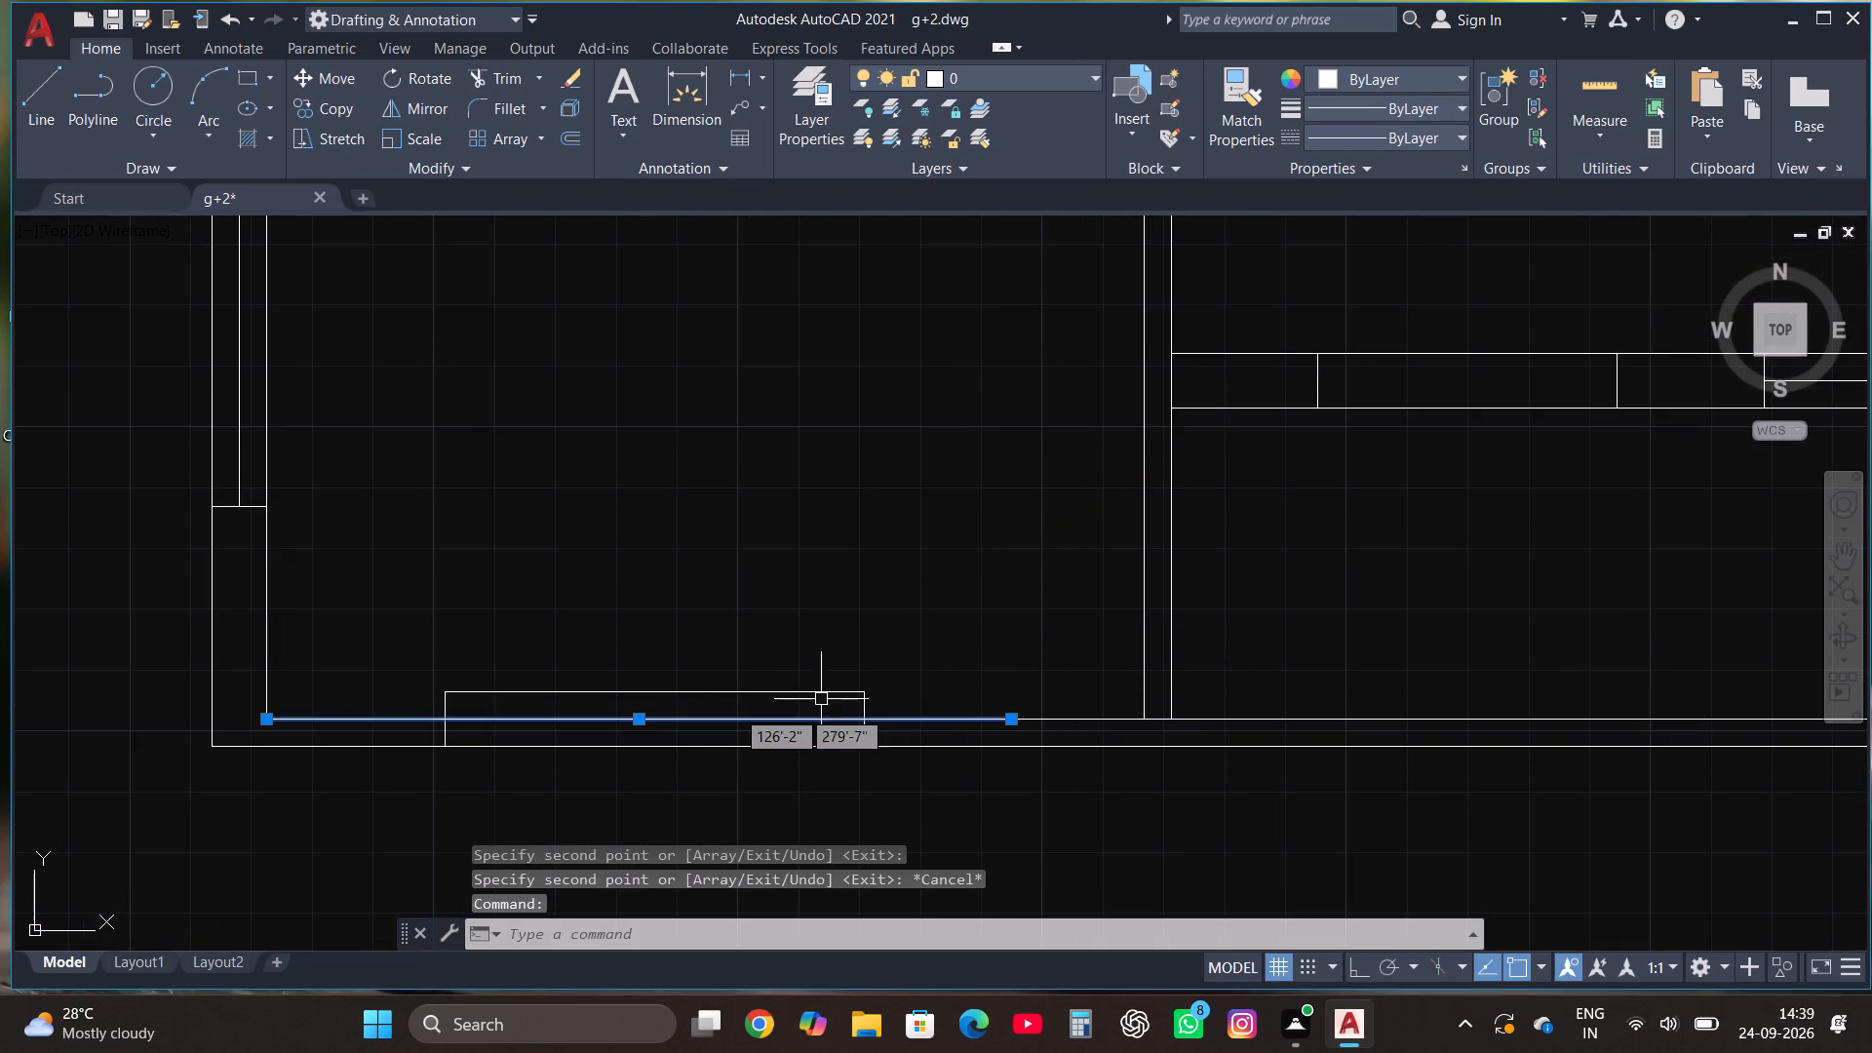
left_click(640, 718)
left_click(638, 693)
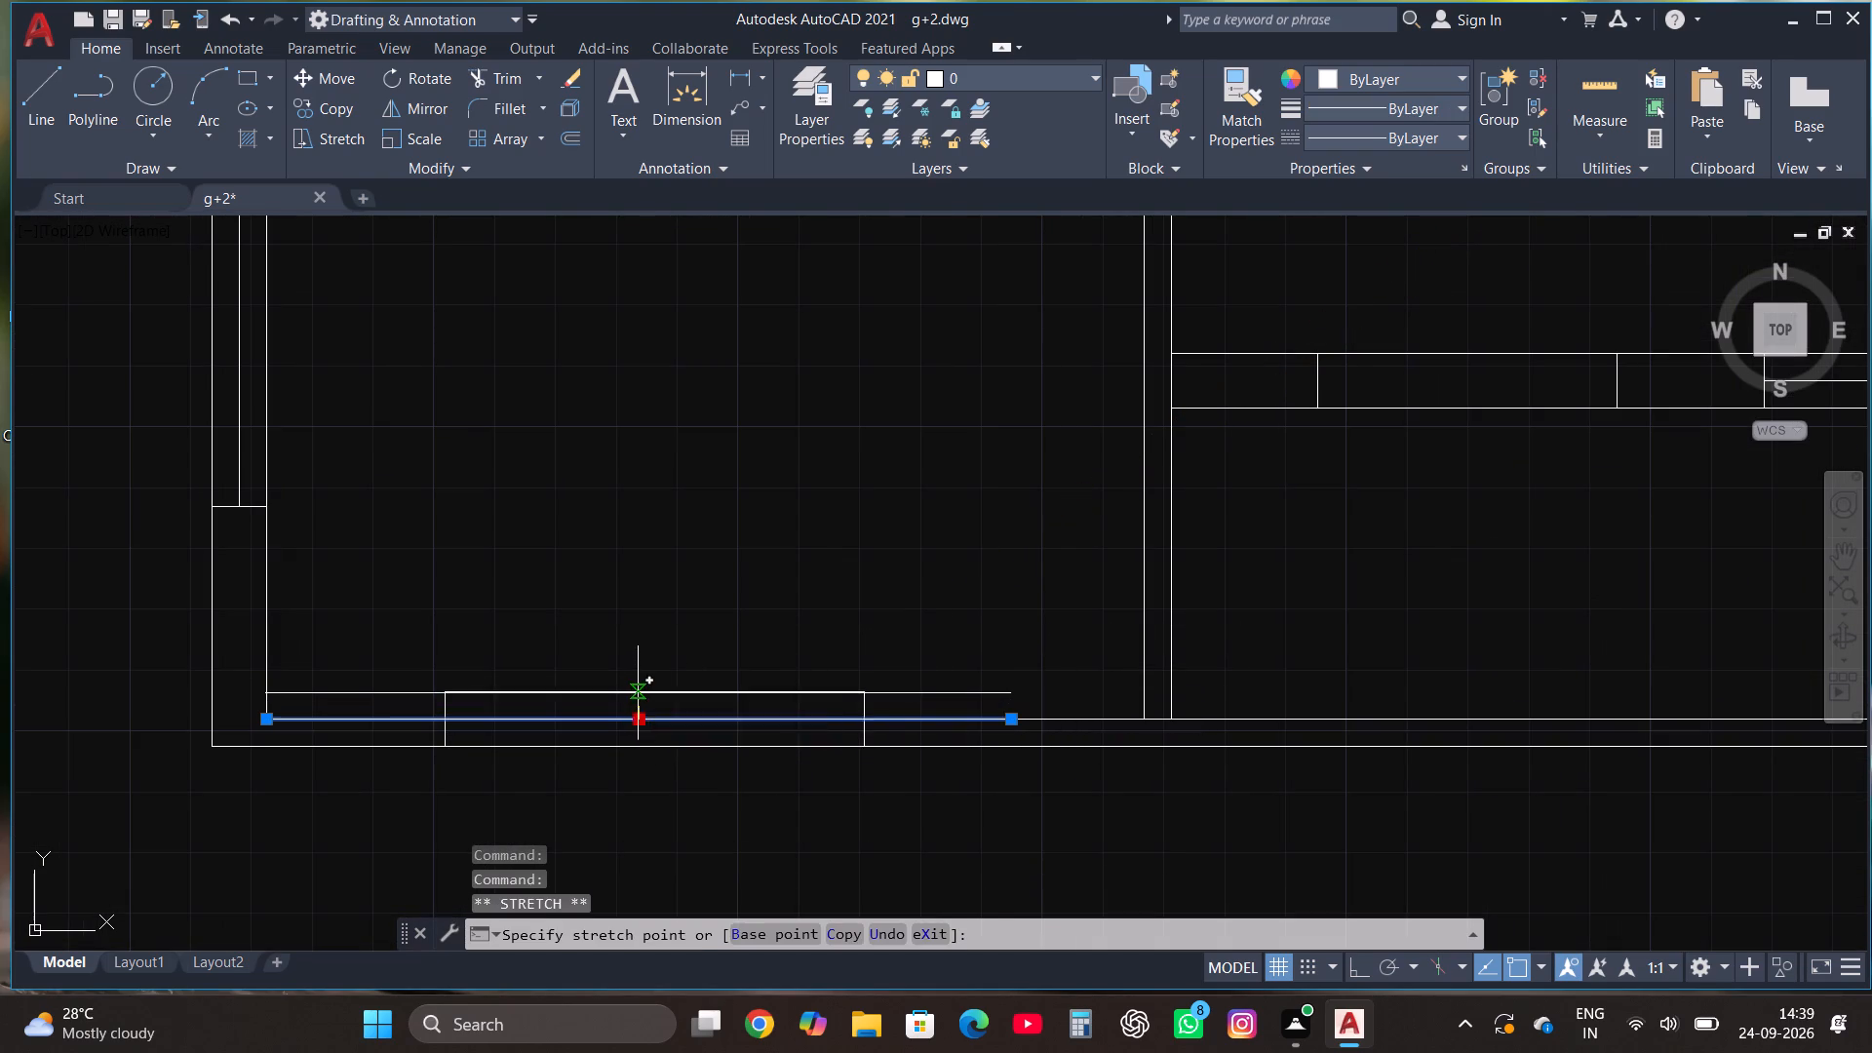
key("Escape")
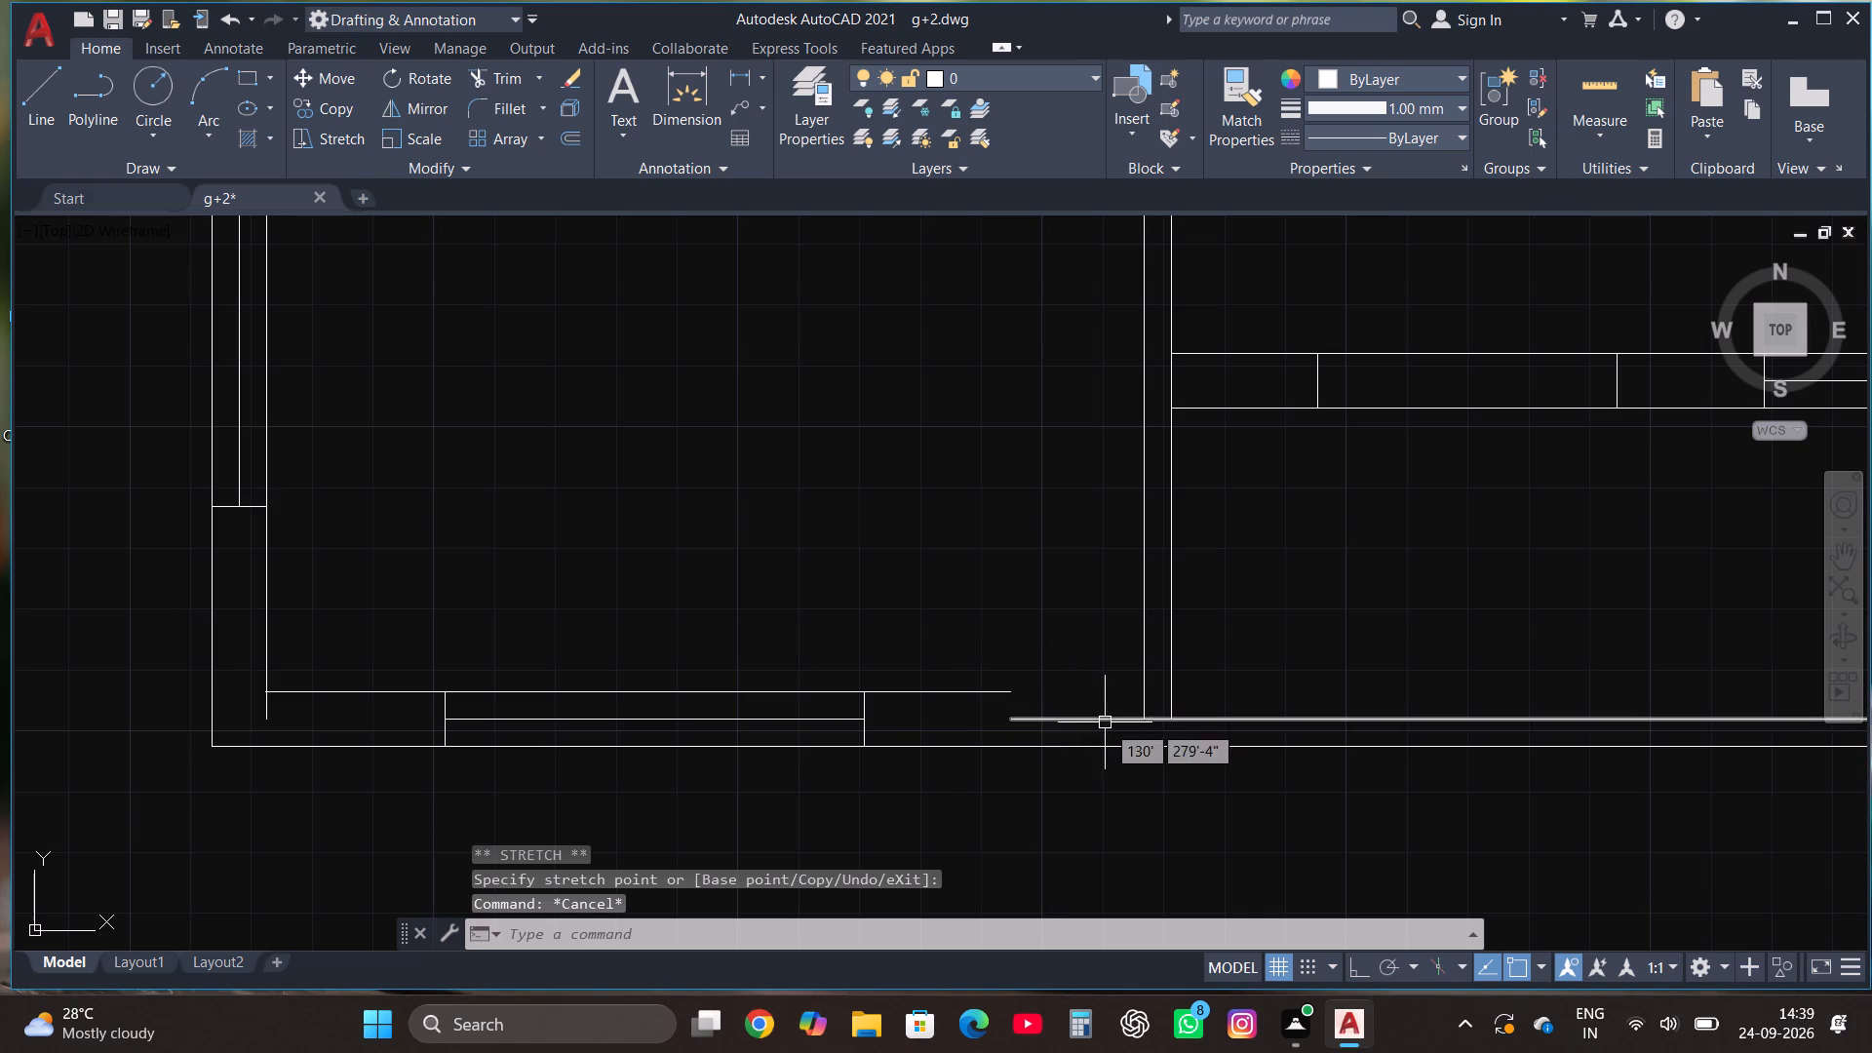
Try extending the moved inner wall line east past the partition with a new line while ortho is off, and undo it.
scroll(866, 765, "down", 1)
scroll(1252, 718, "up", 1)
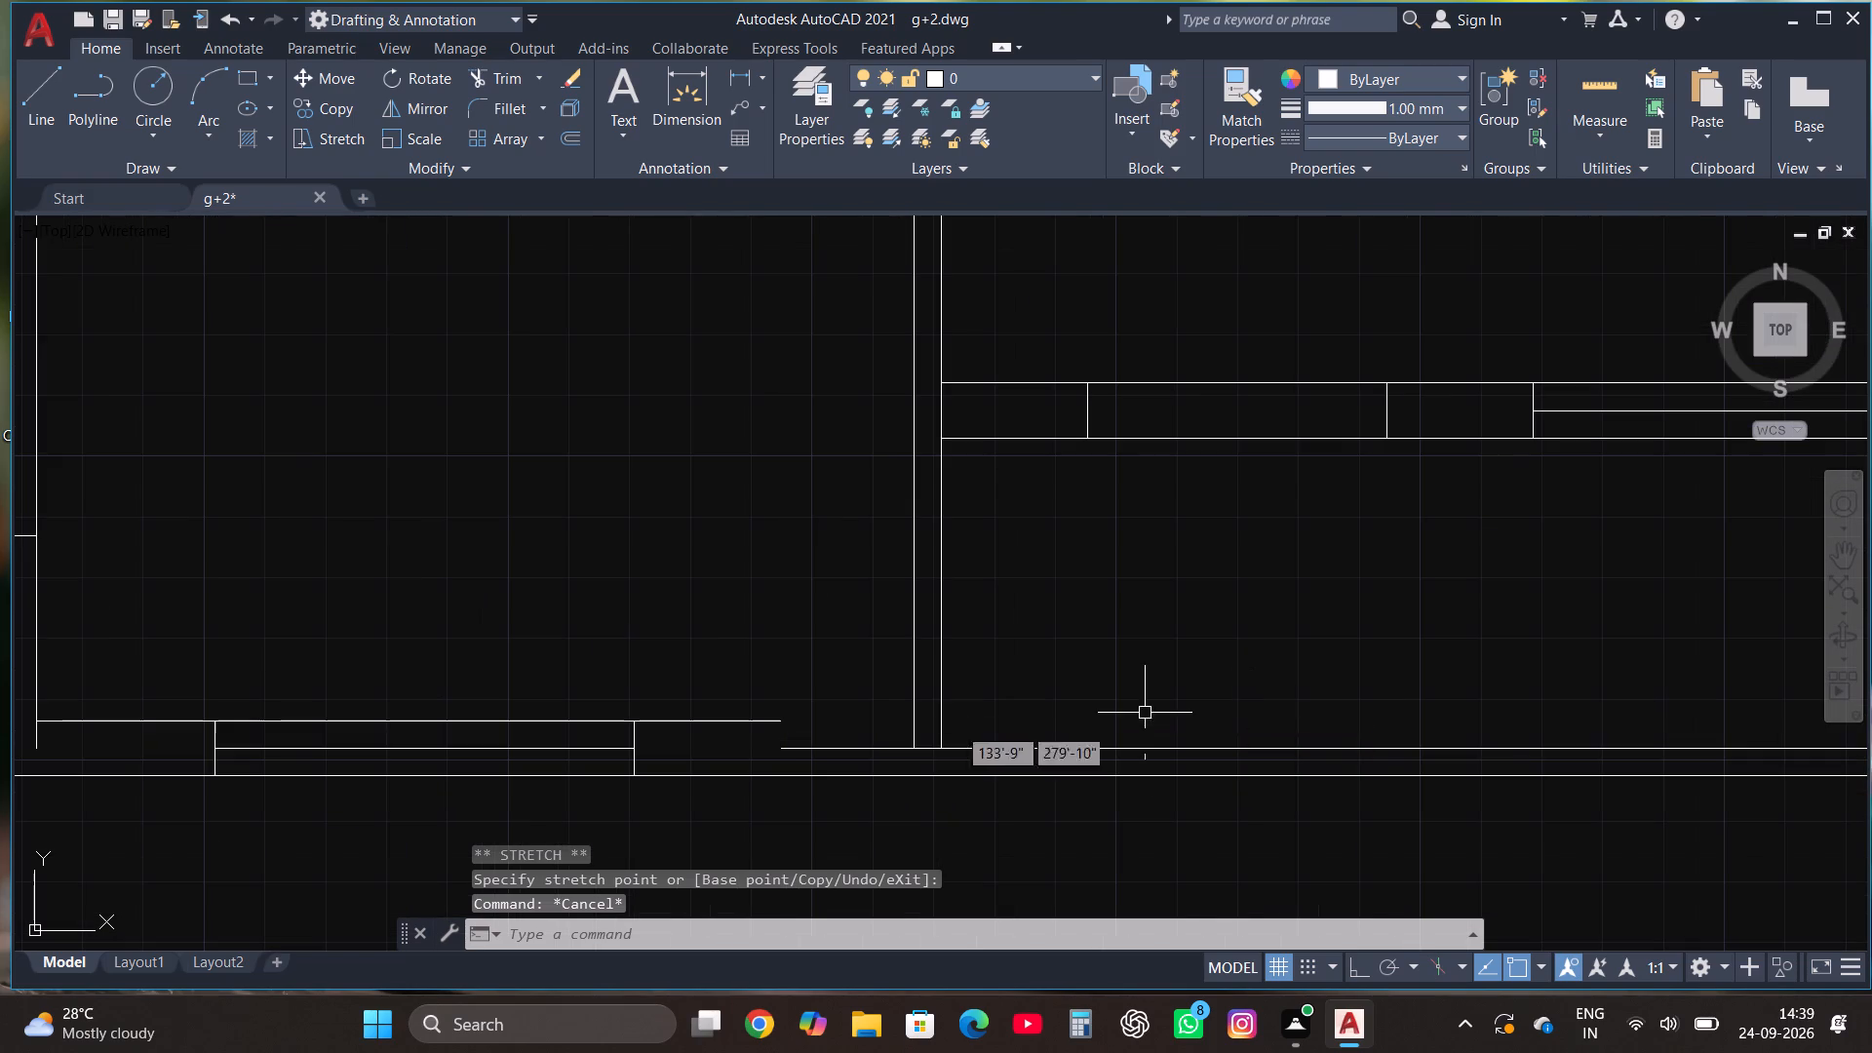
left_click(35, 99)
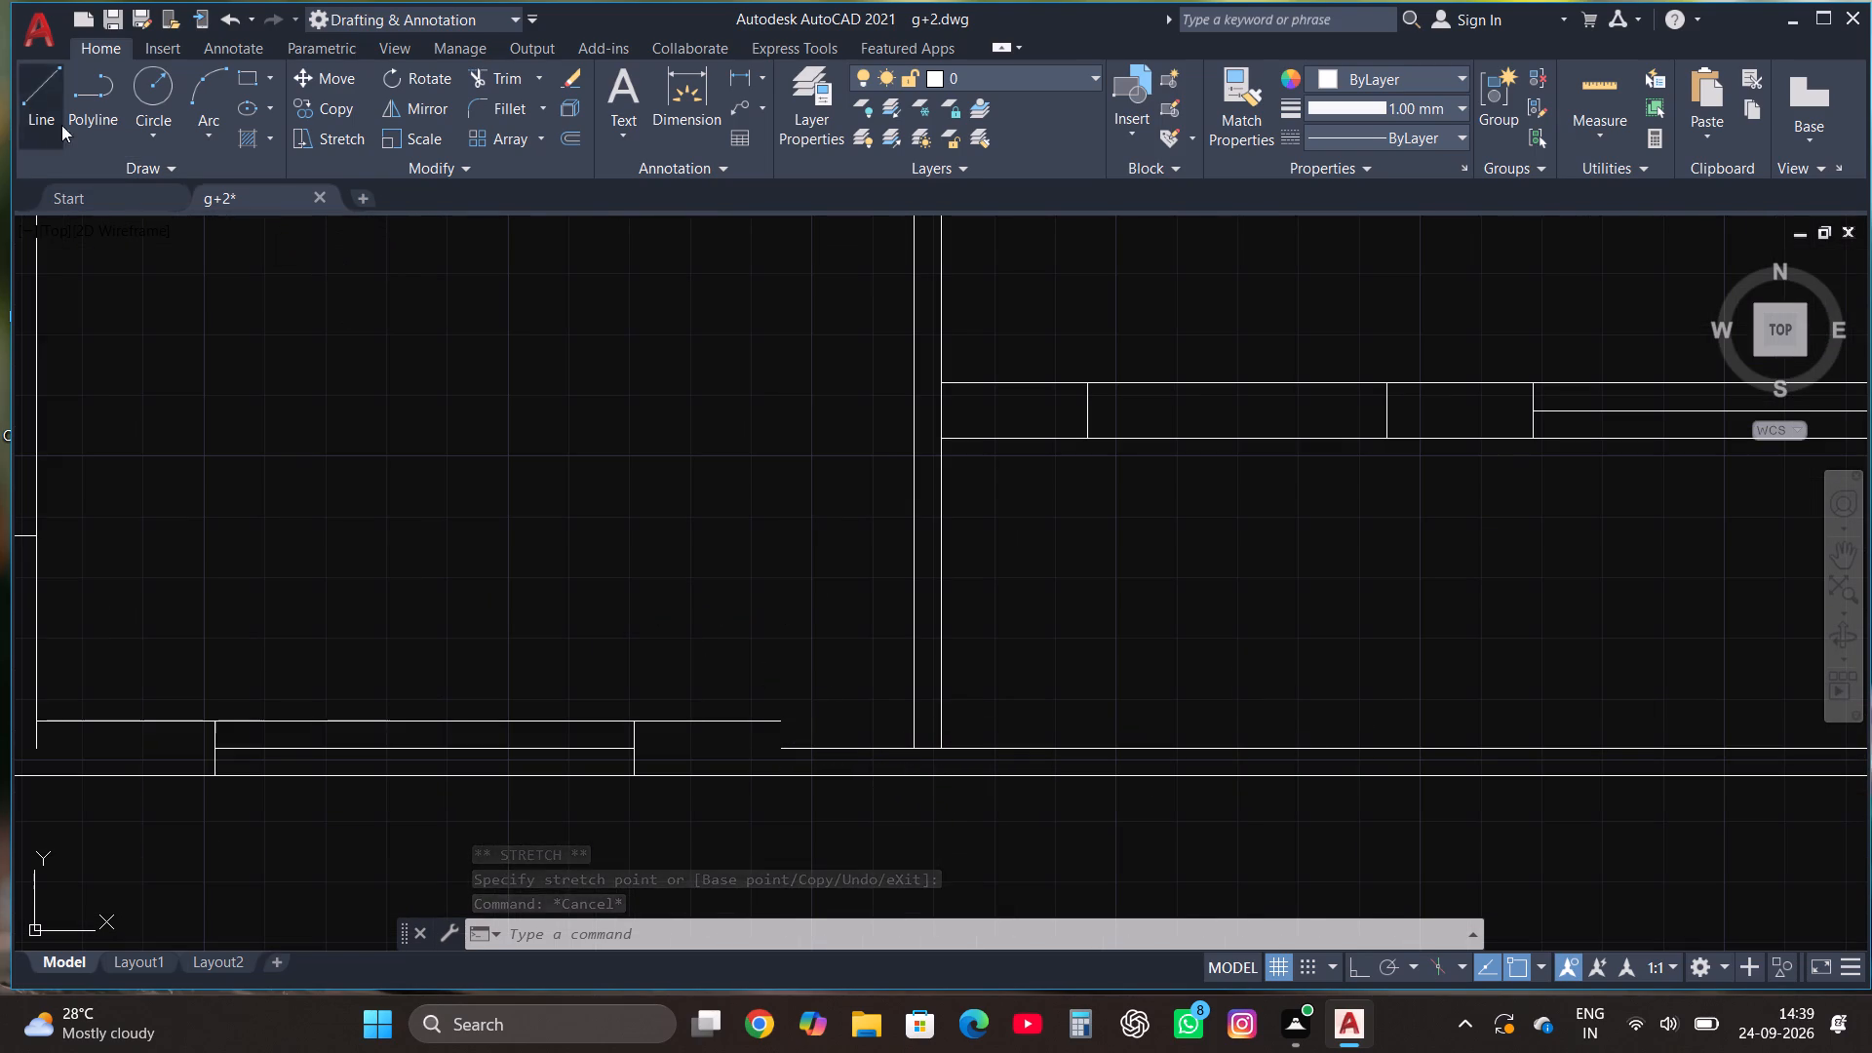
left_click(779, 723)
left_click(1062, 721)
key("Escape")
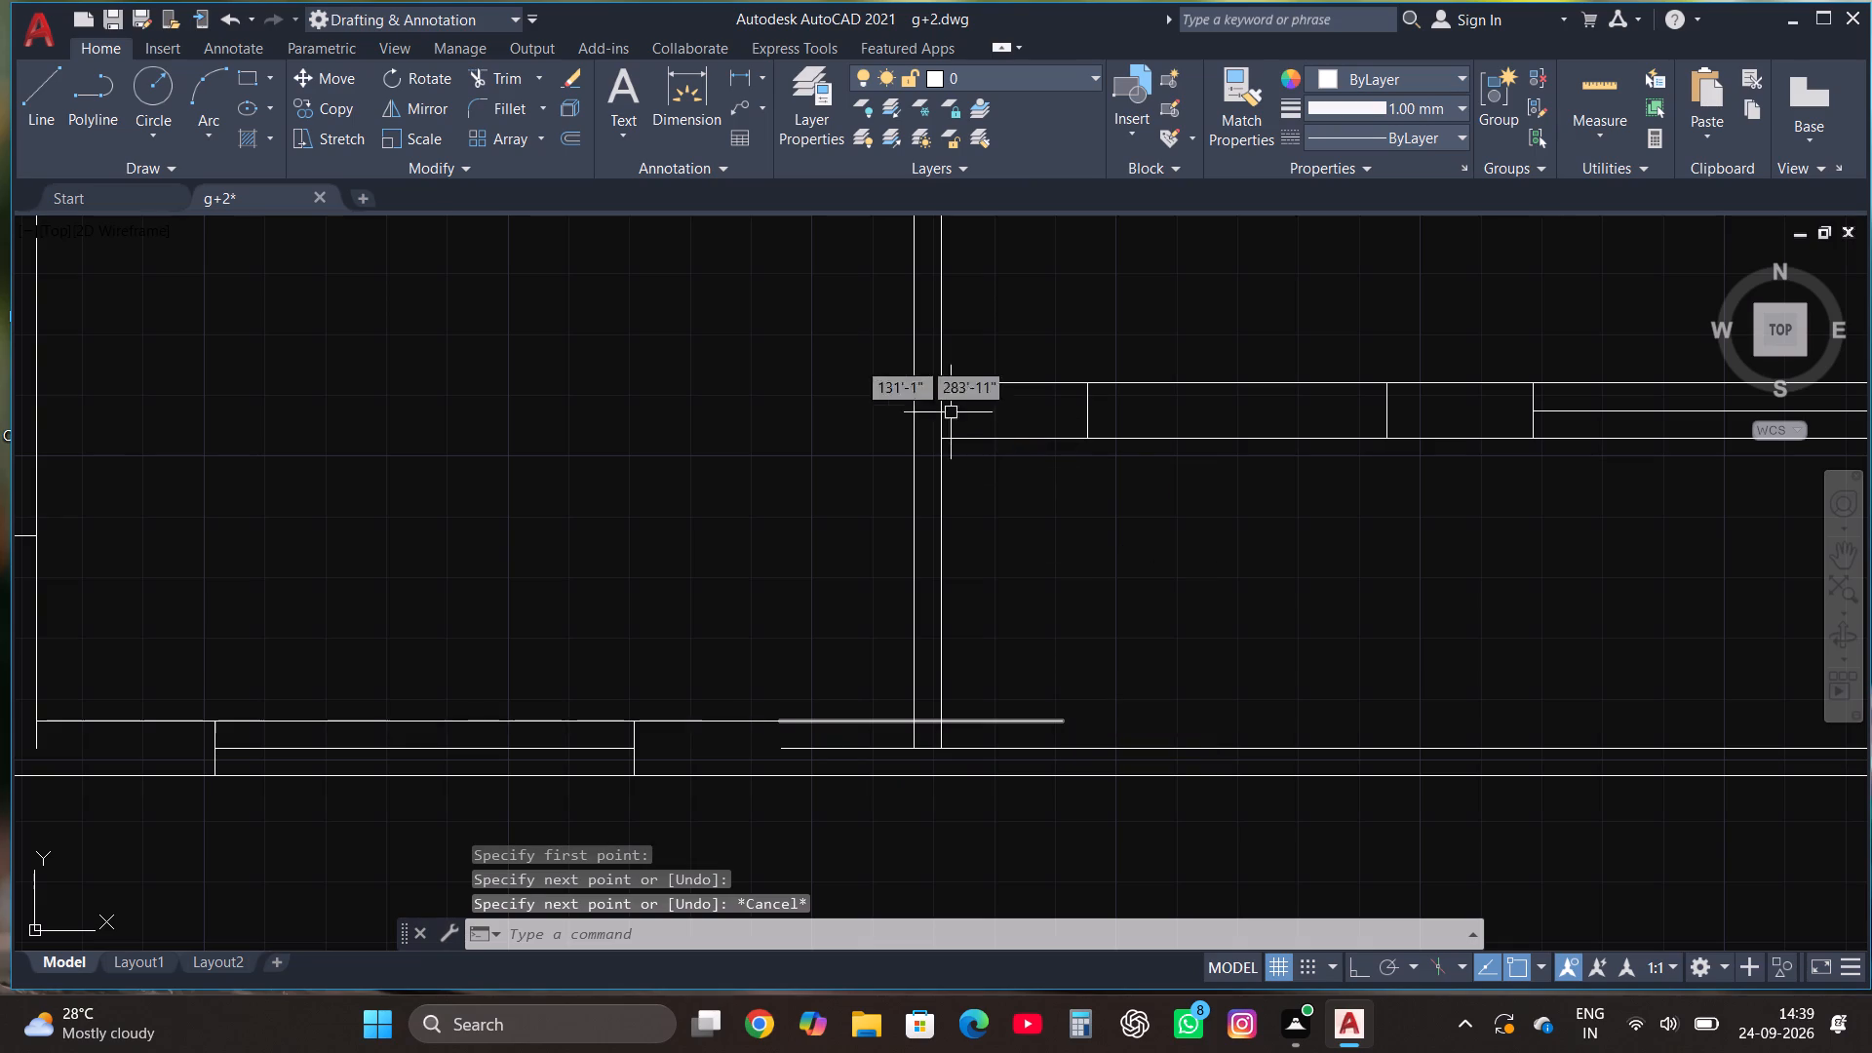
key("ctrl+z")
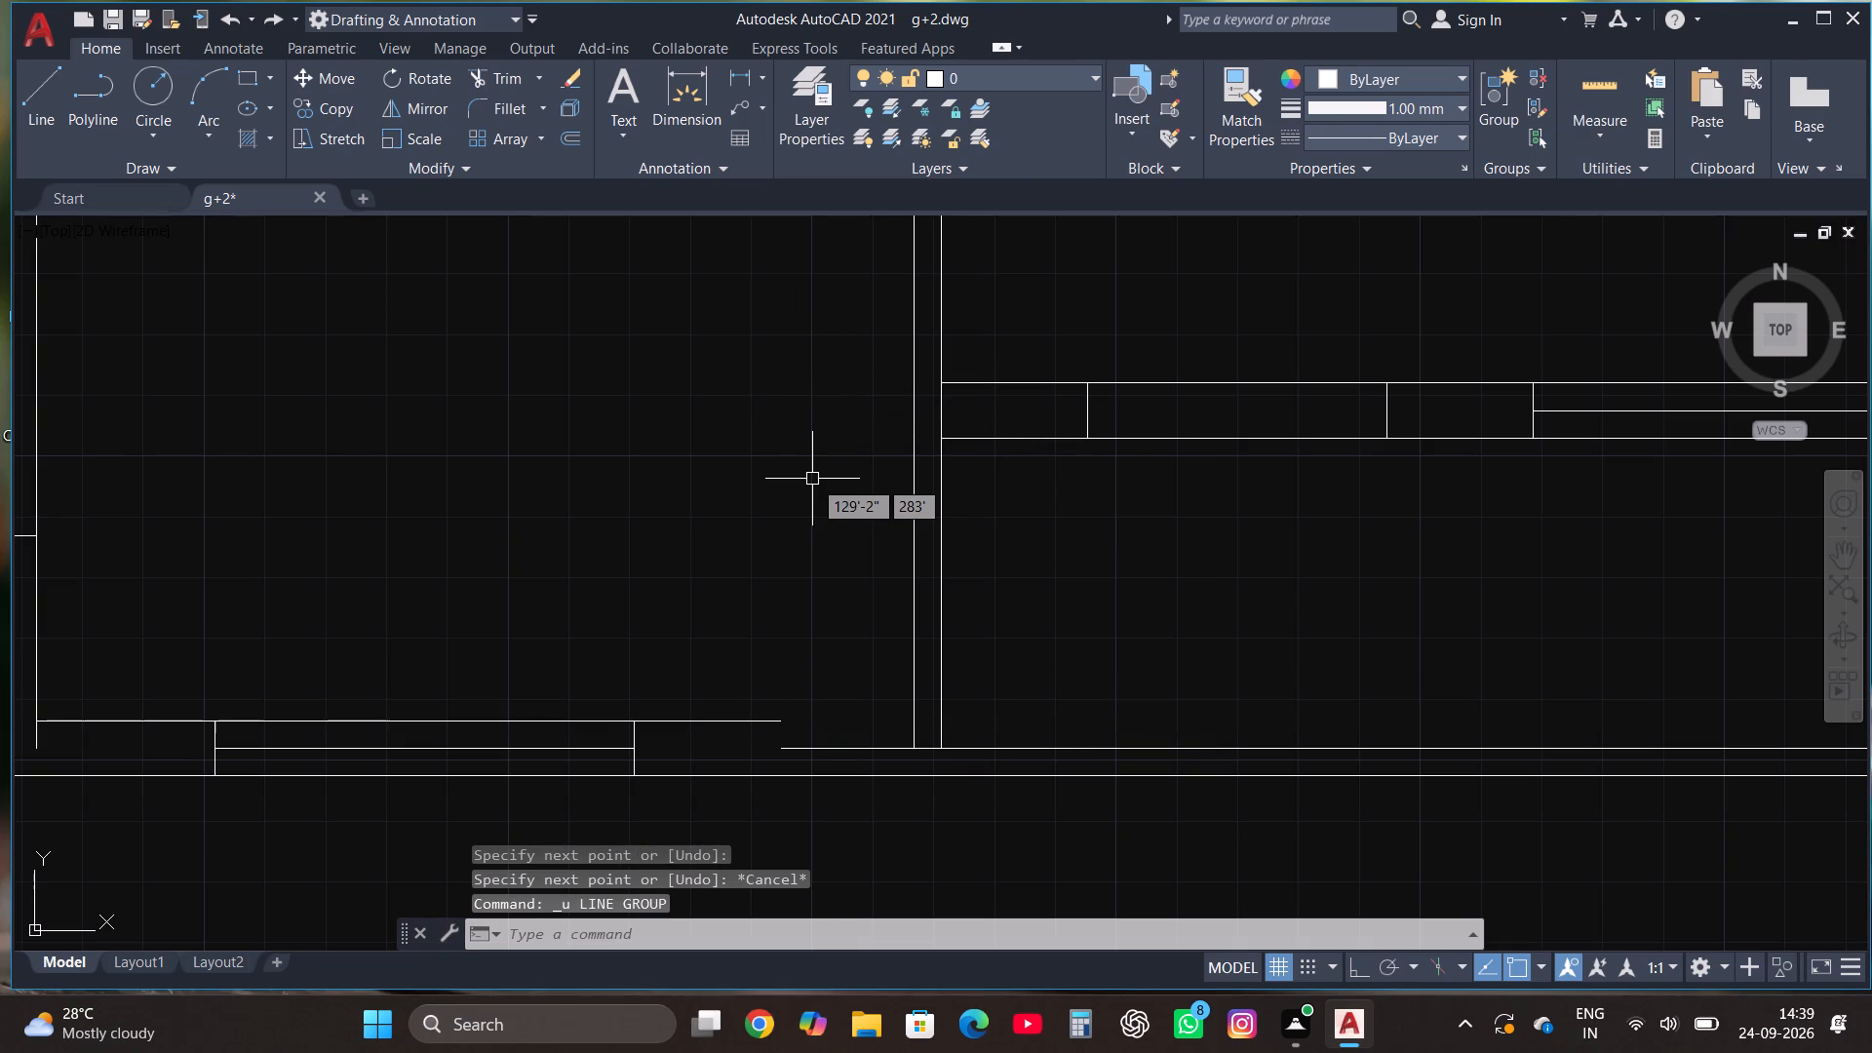
With ortho on, draw a horizontal line from the east end of the moved inner wall line past the partition.
key("F8")
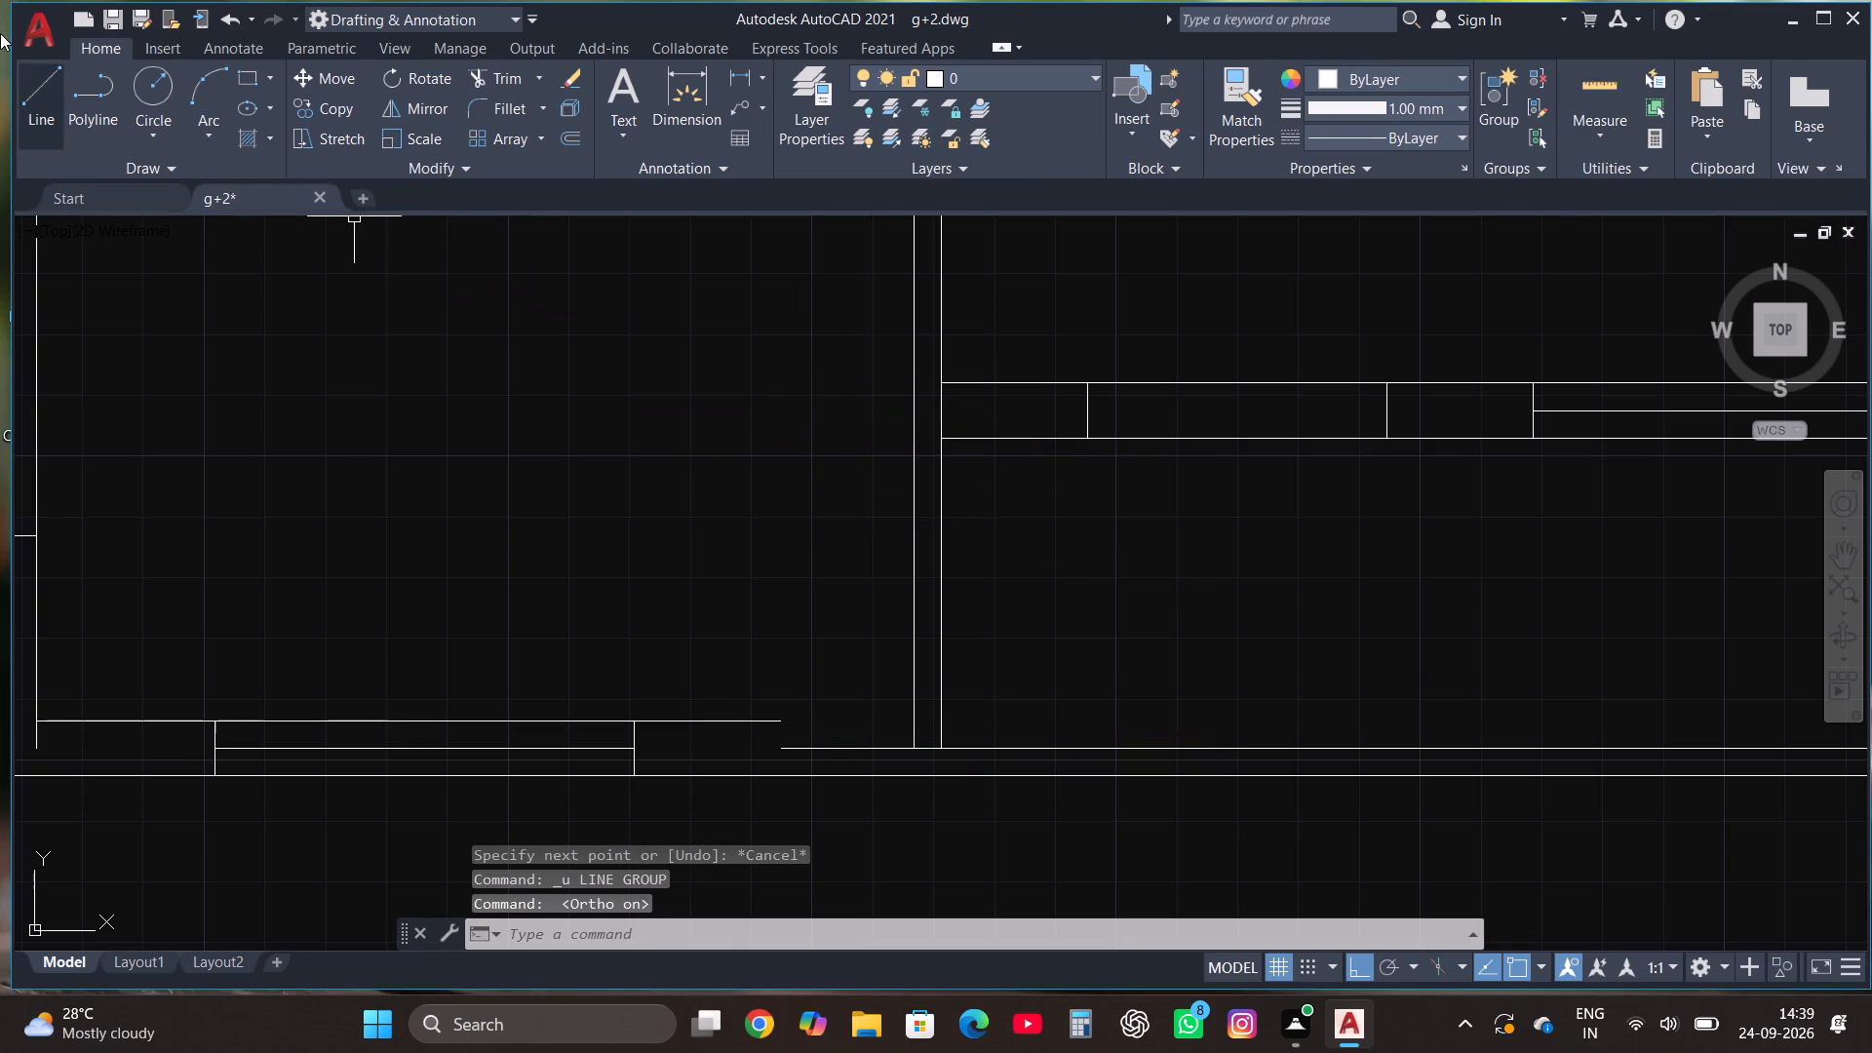
left_click(53, 102)
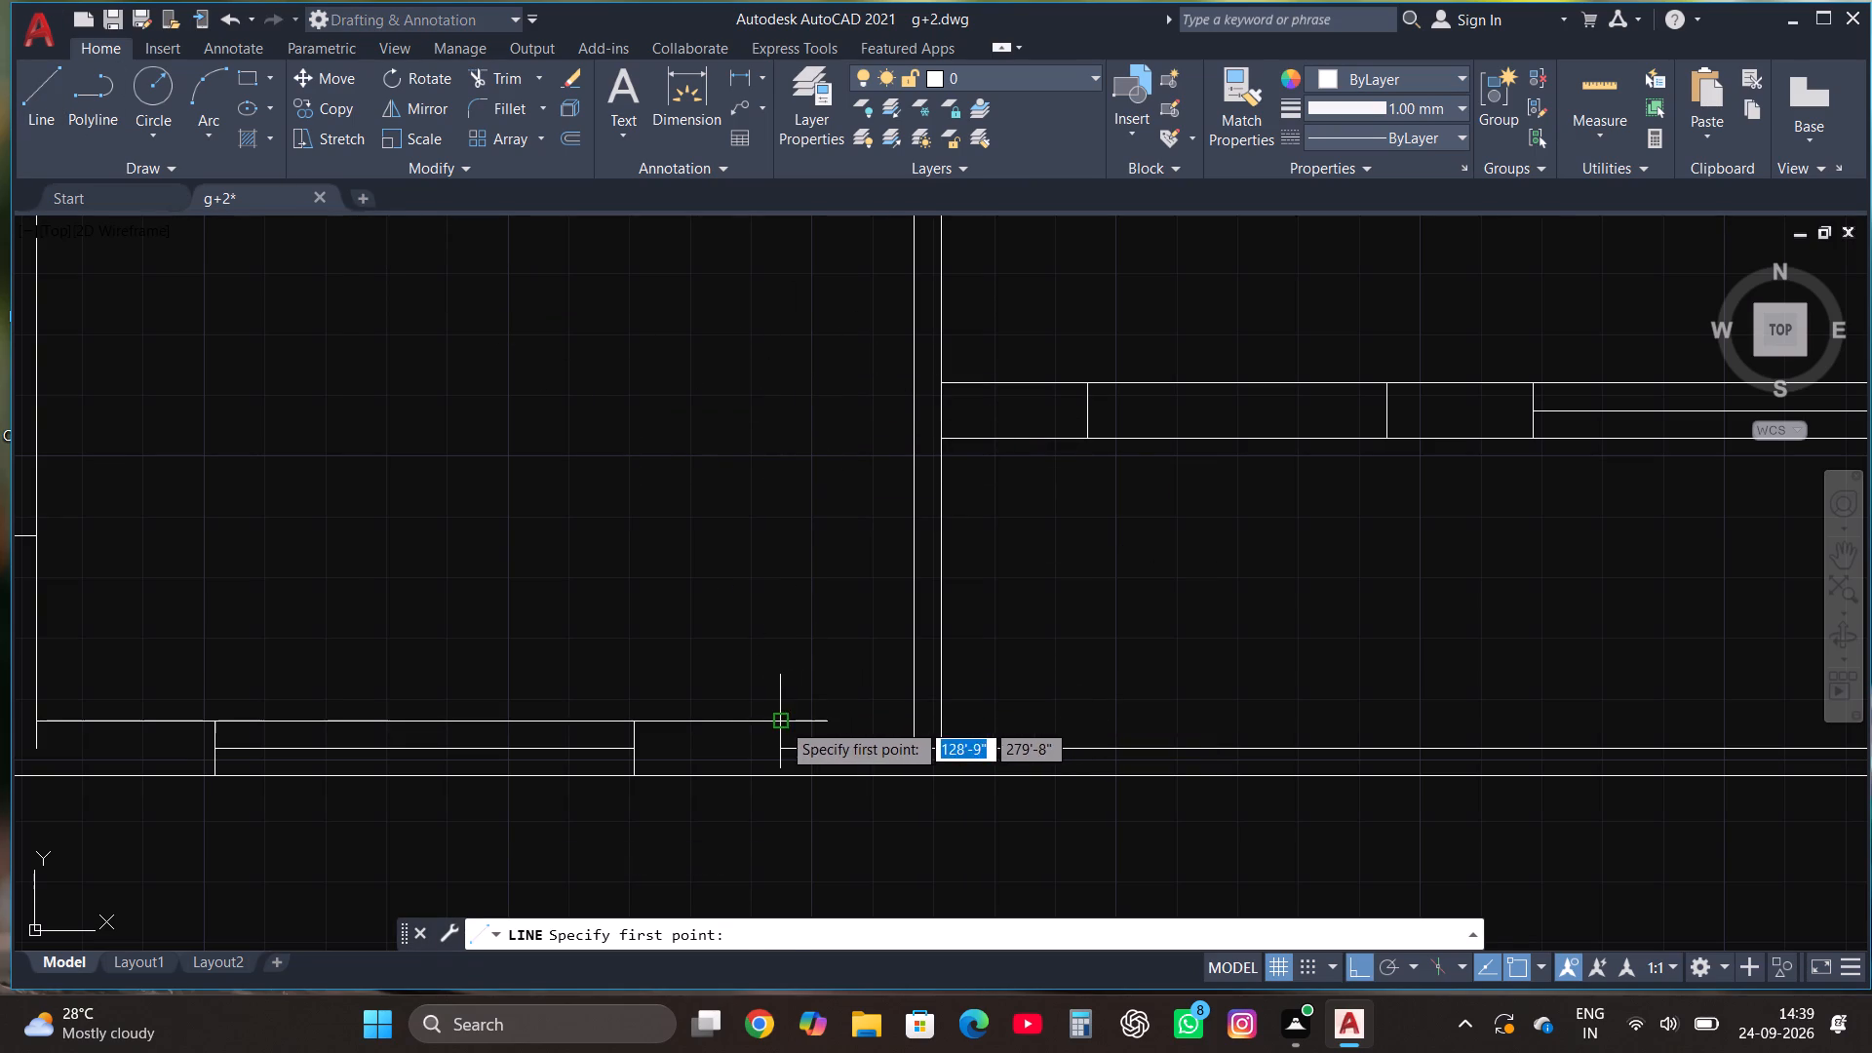
left_click(781, 723)
left_click(1112, 719)
key("Escape")
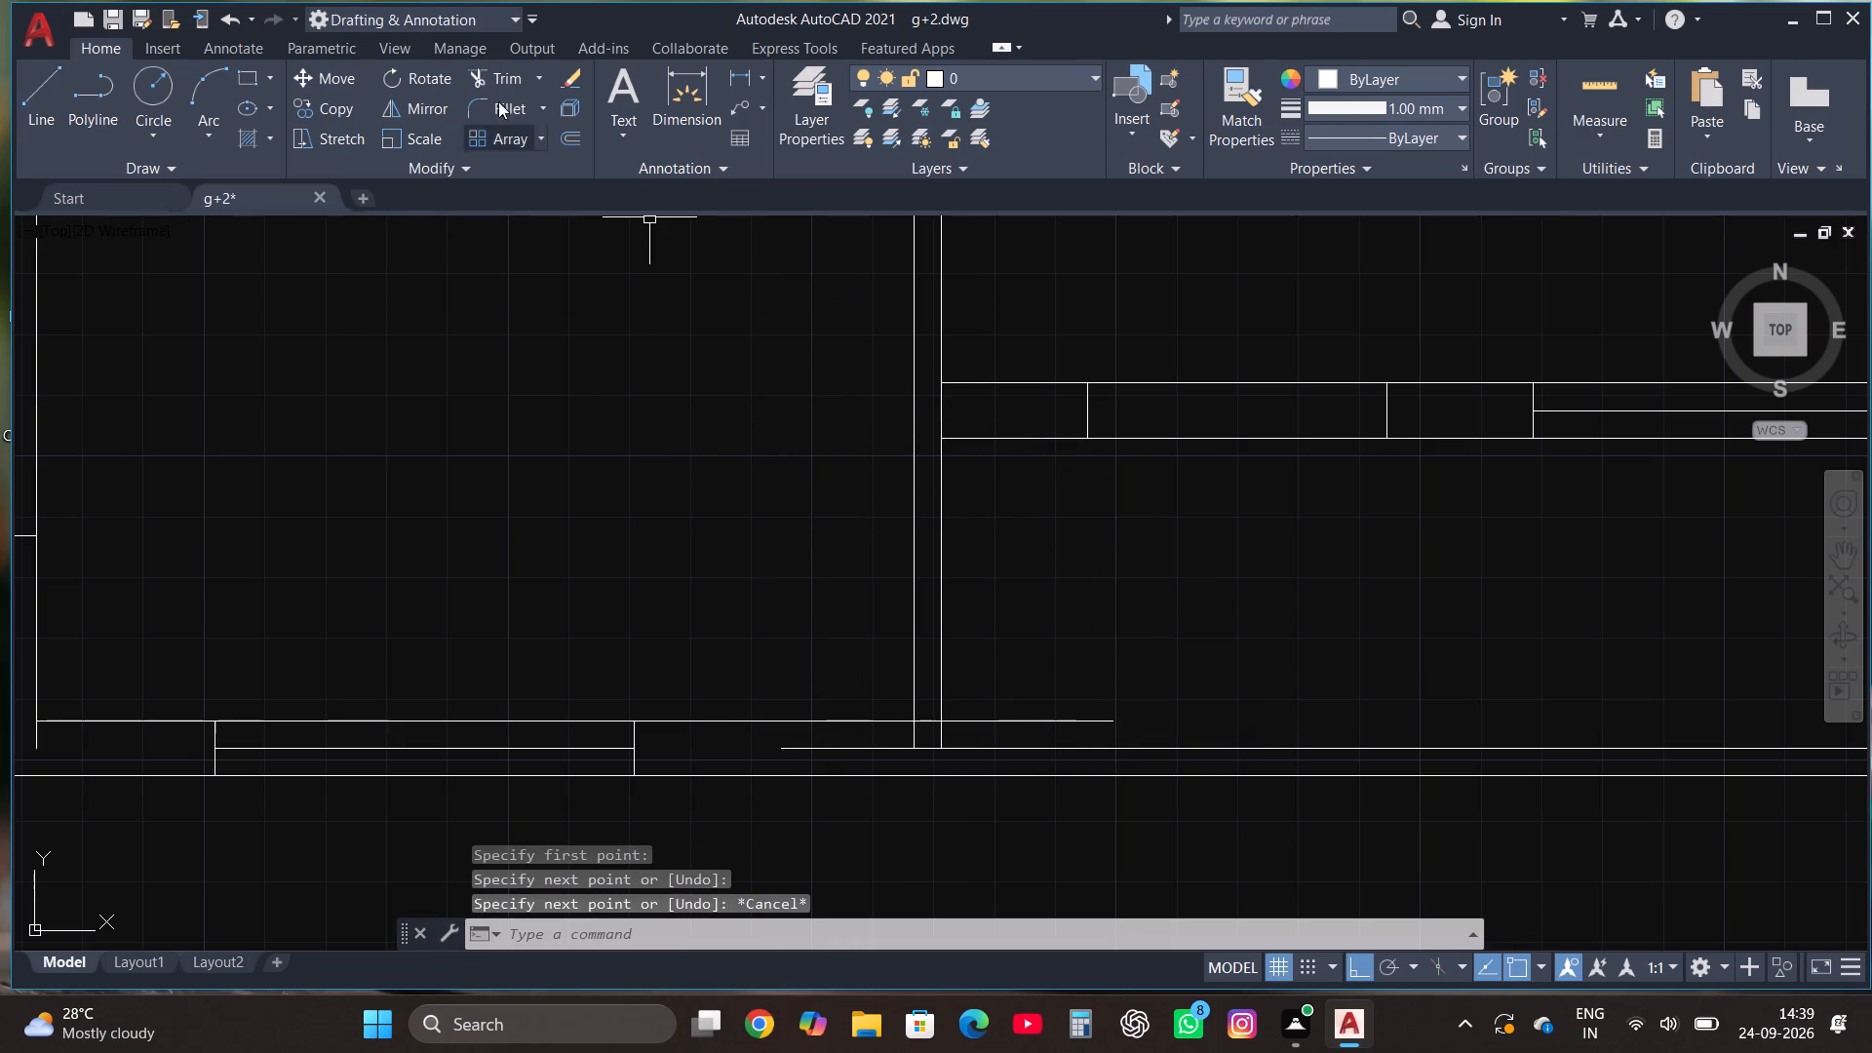
Trim the new line back to the partition's west face, plus the leftover old wall line and the stub at the southwest inner corner.
left_click(501, 74)
left_click(1037, 726)
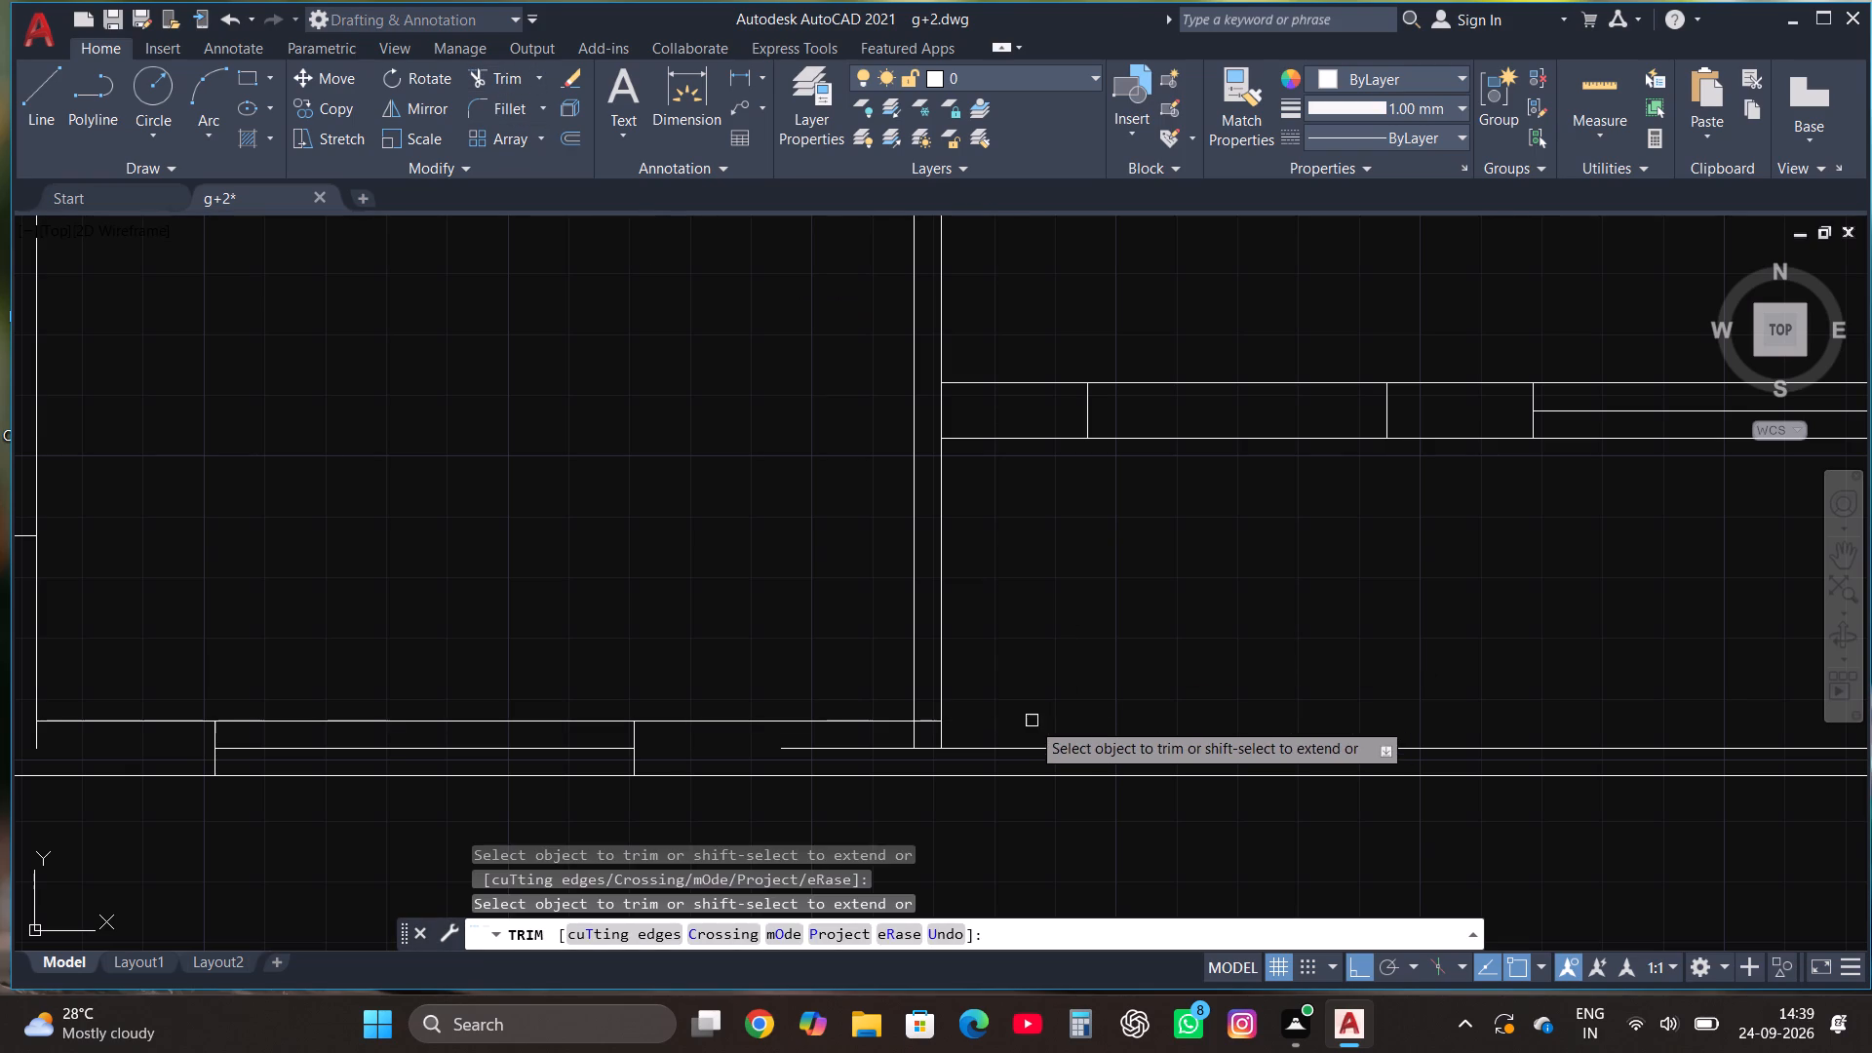
left_click(929, 720)
left_click(878, 751)
scroll(877, 746, "down", 1)
left_click(359, 743)
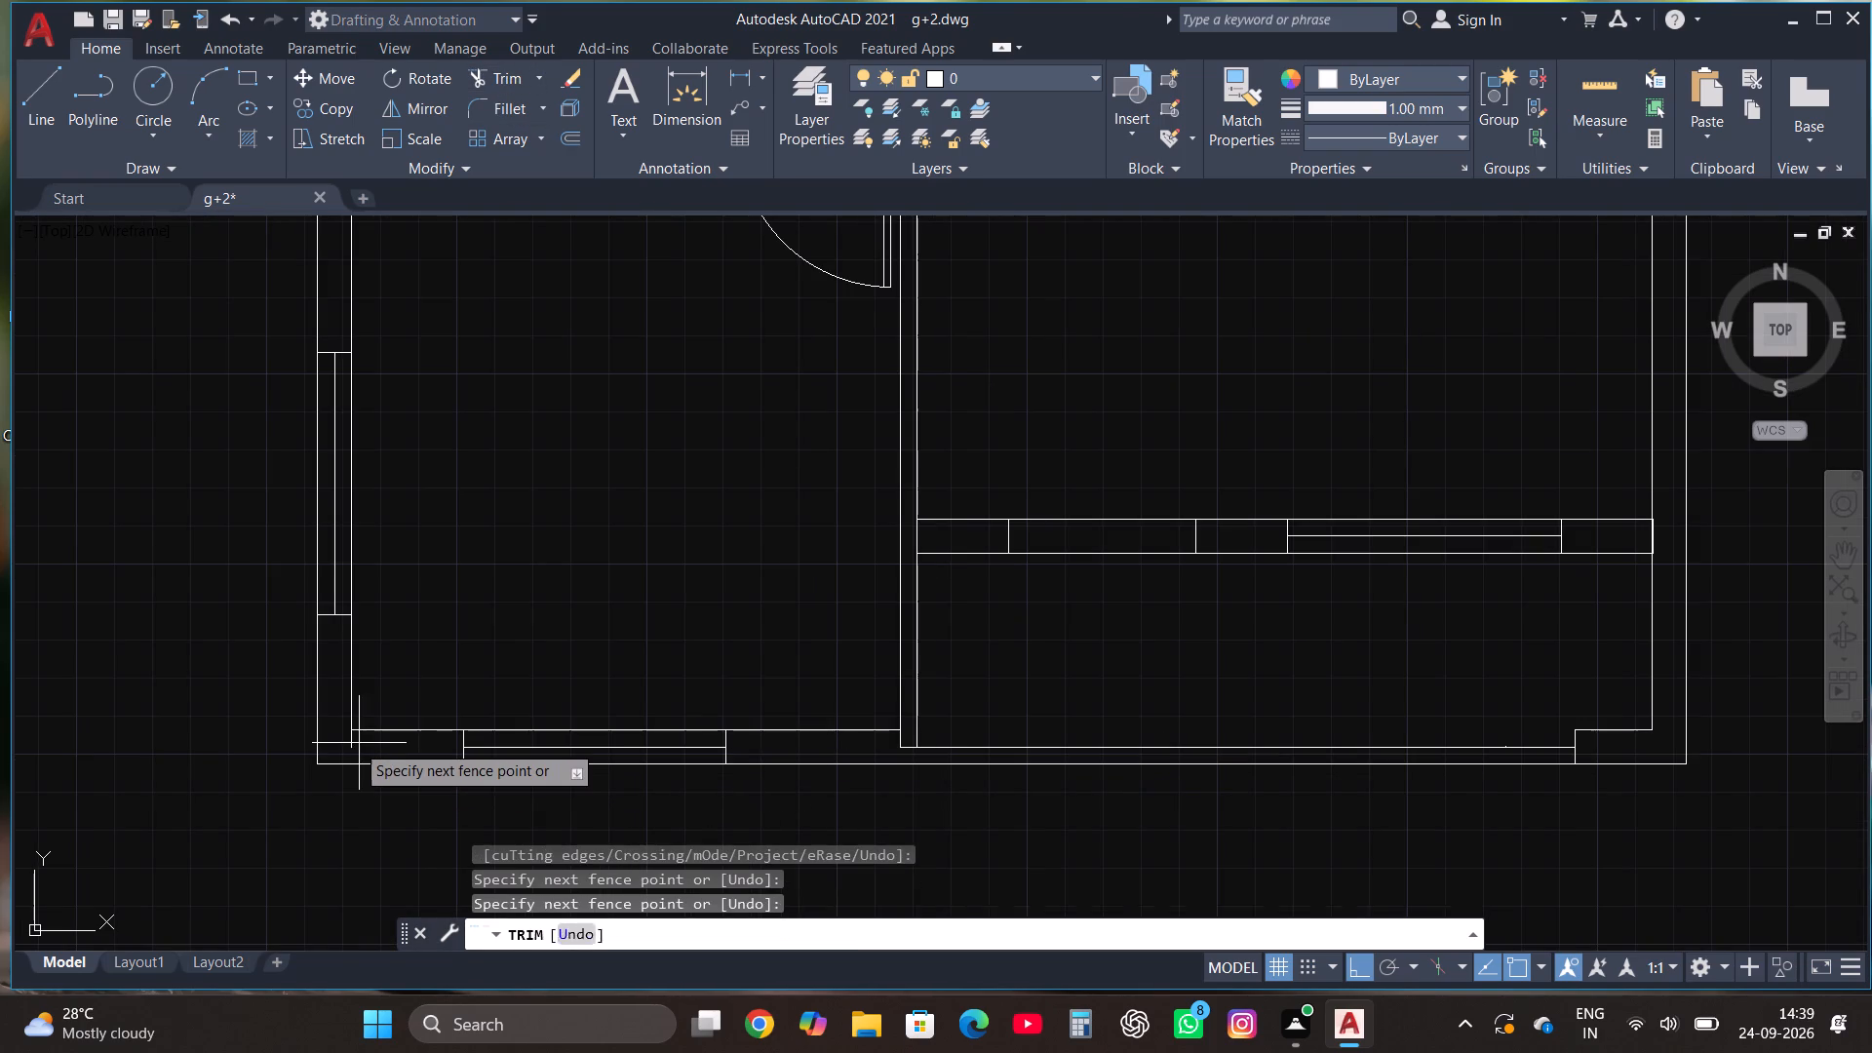
left_click(347, 743)
key("Escape")
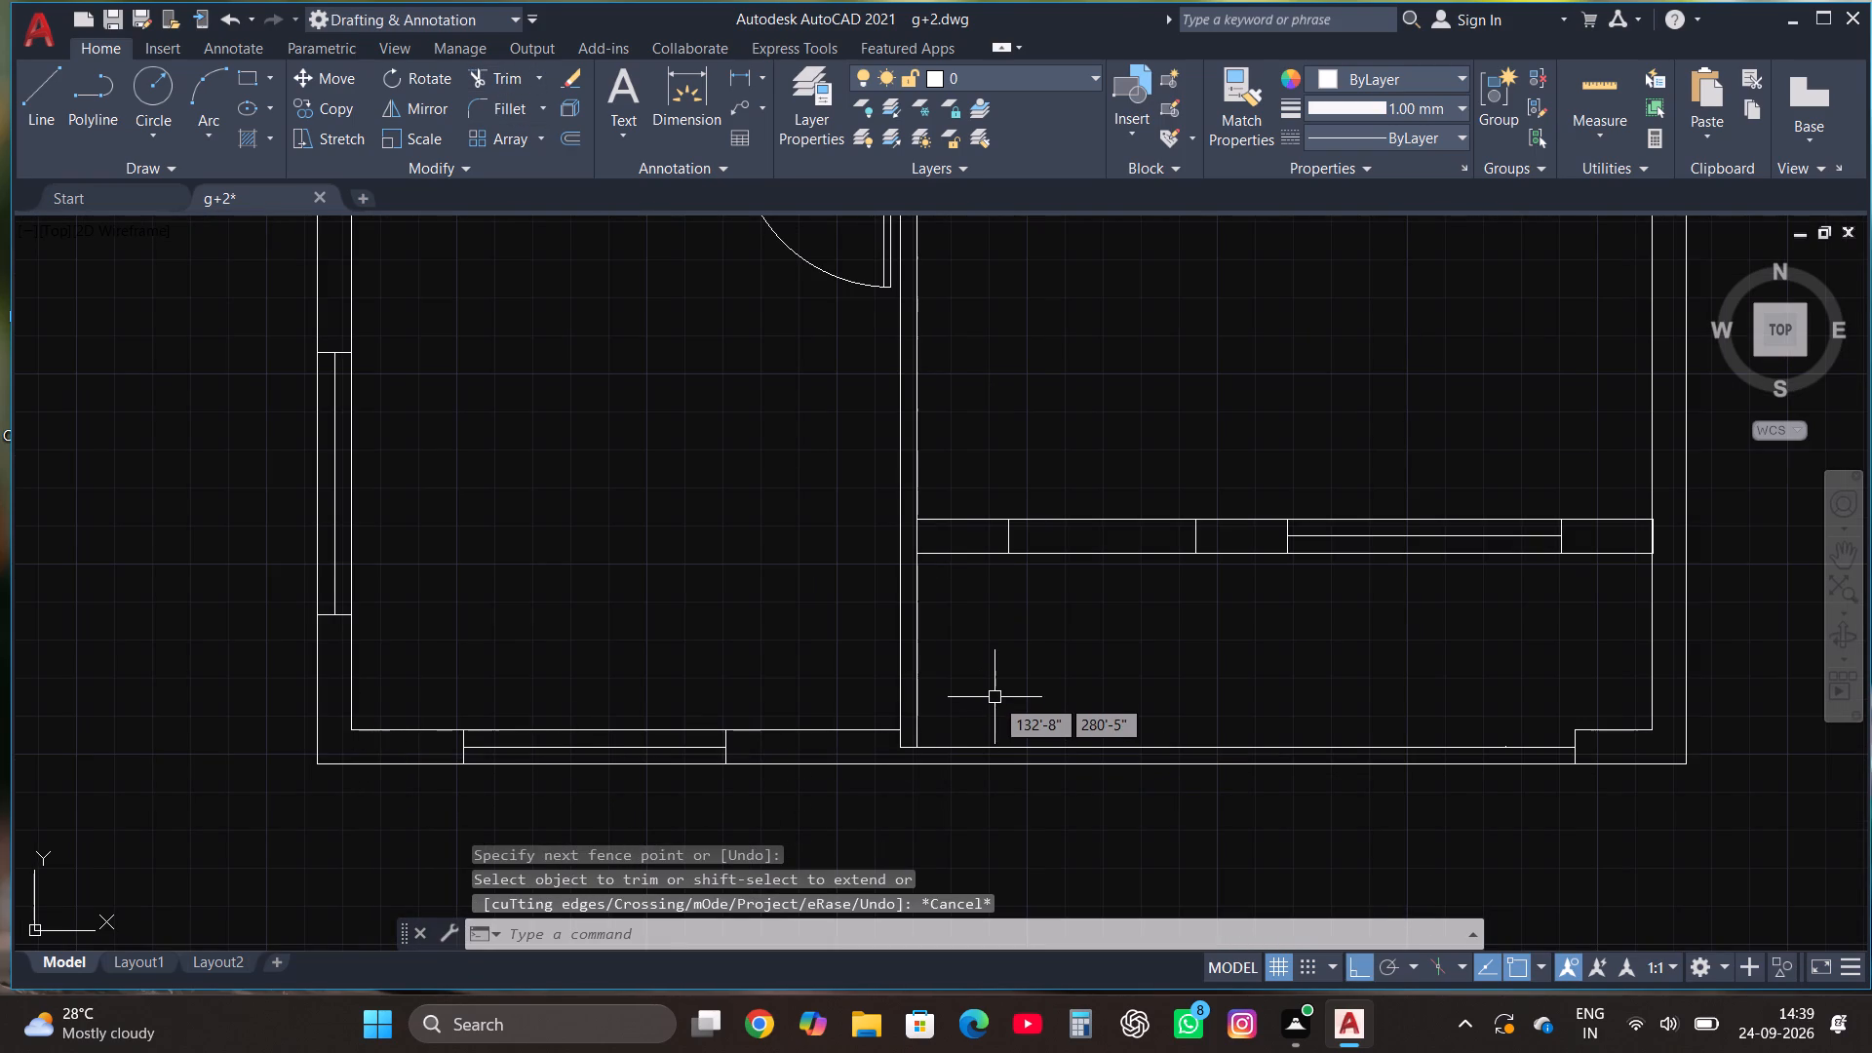
Draw a small window about 2'-9" long in the north wall of the middle north room, as a rectangle with a centre line.
scroll(994, 699, "down", 1)
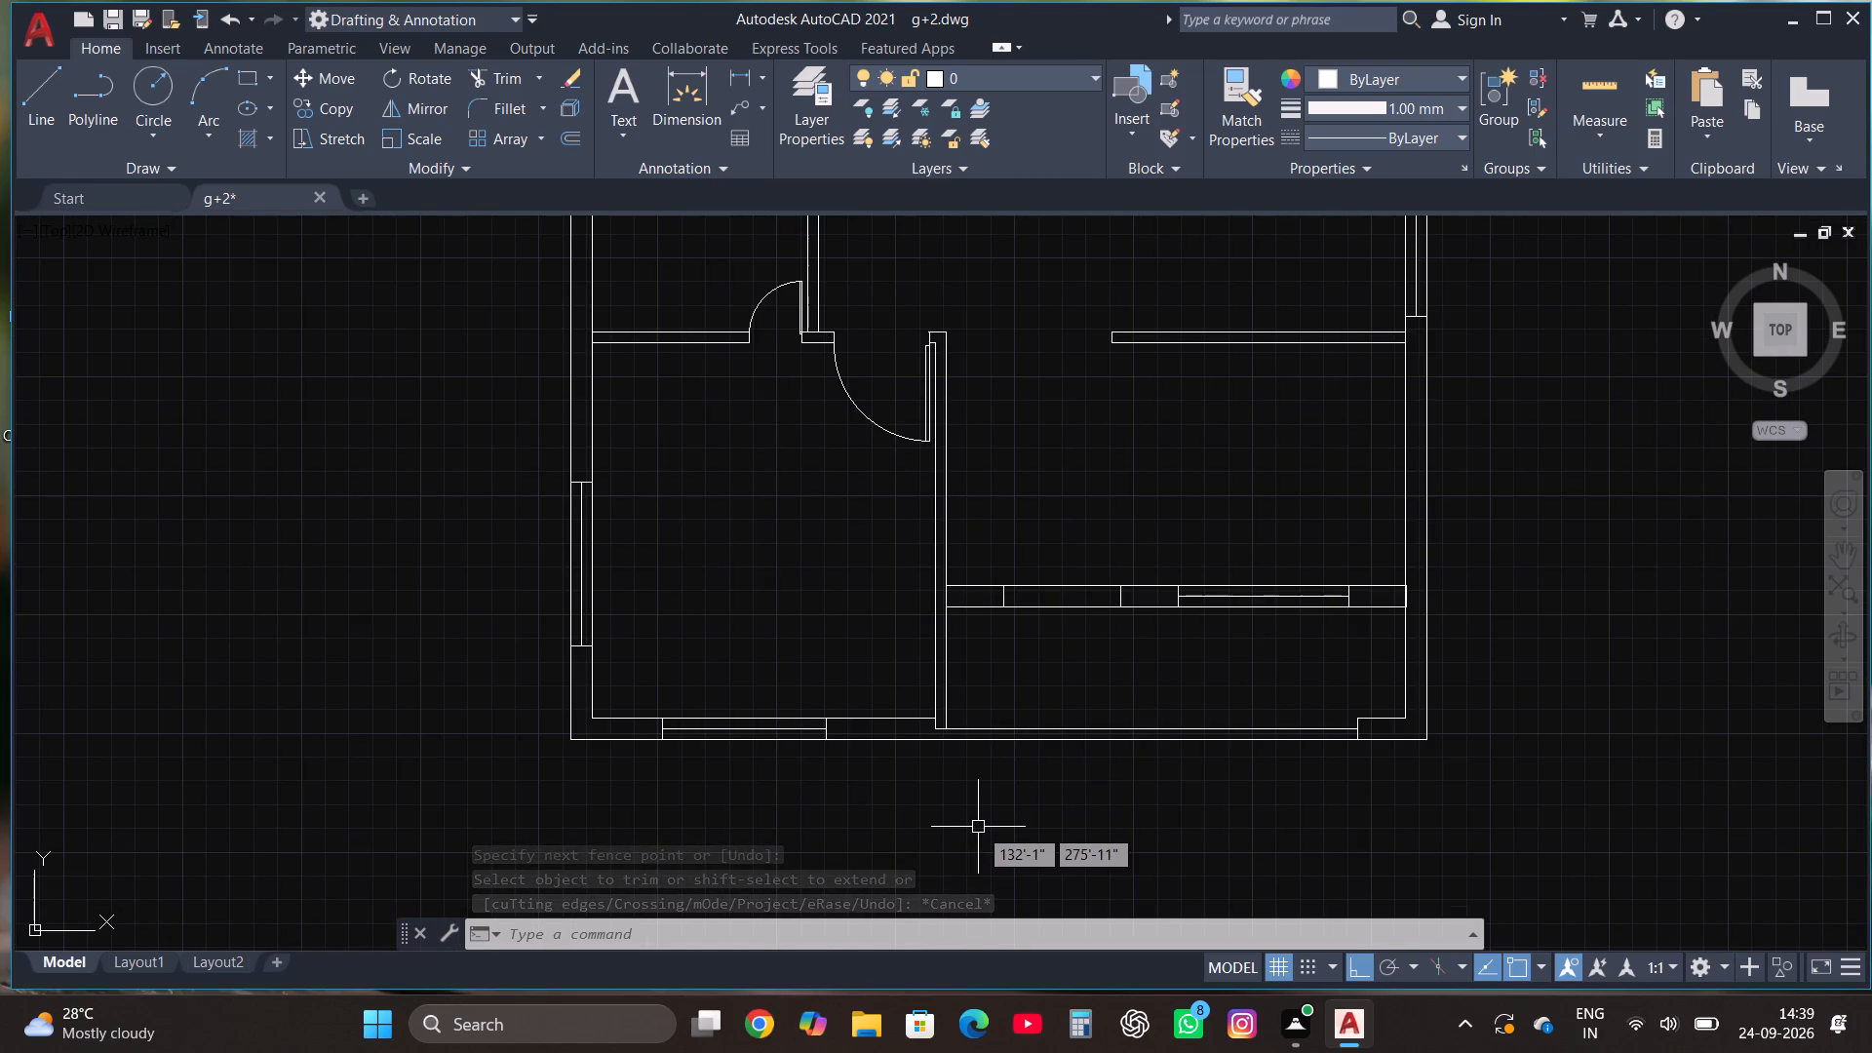
scroll(977, 840, "down", 1)
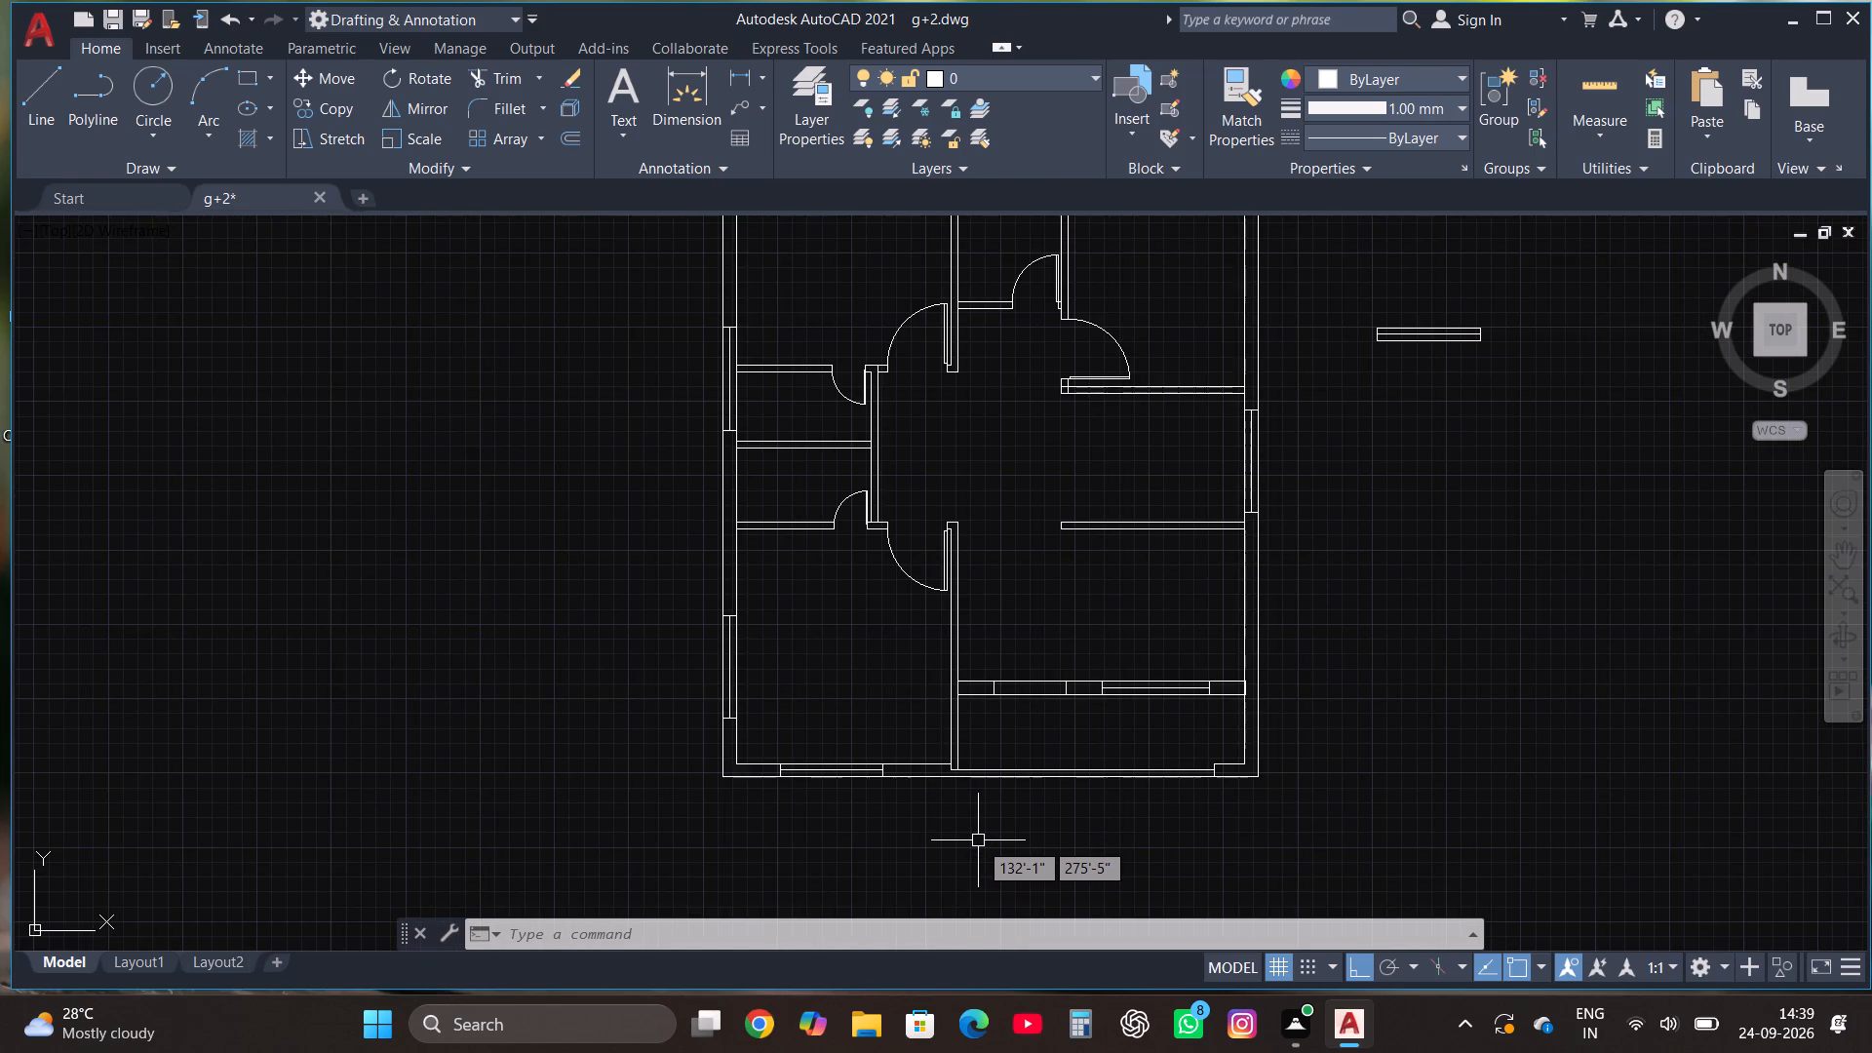
scroll(978, 849, "down", 4)
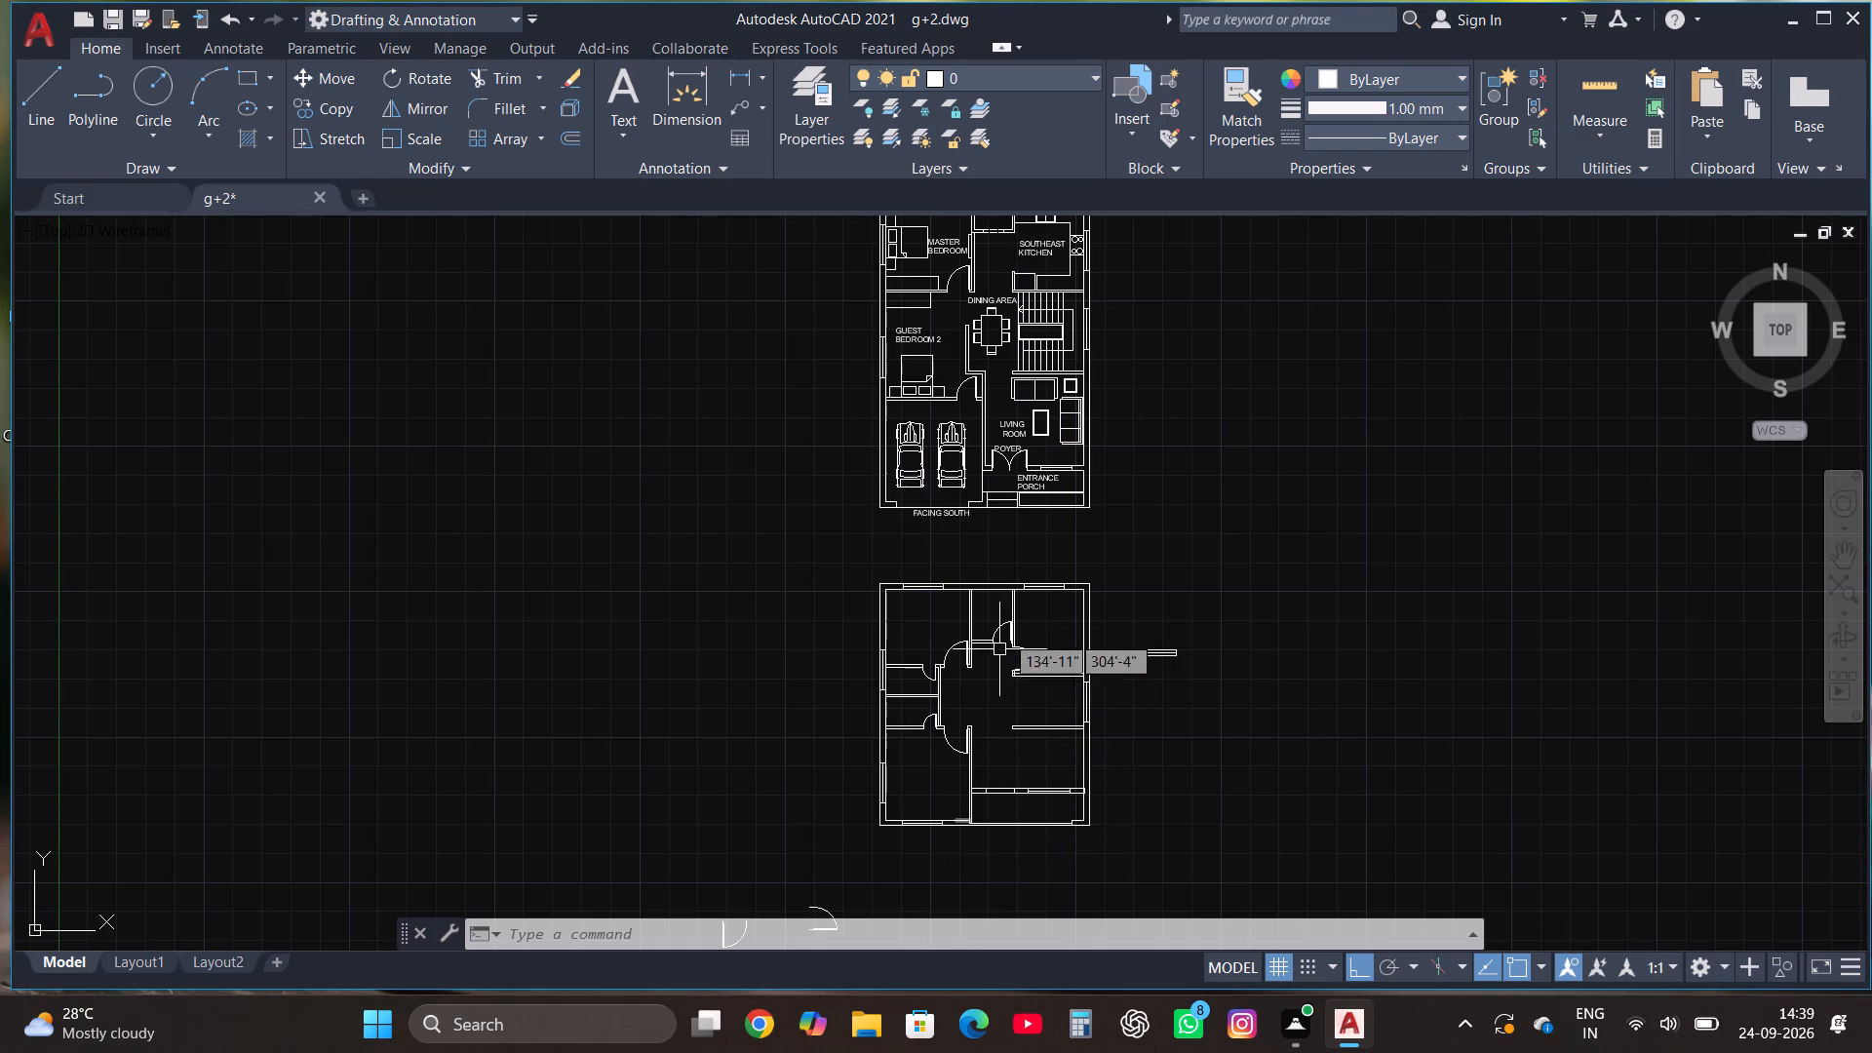
scroll(1023, 557, "up", 2)
scroll(995, 643, "up", 2)
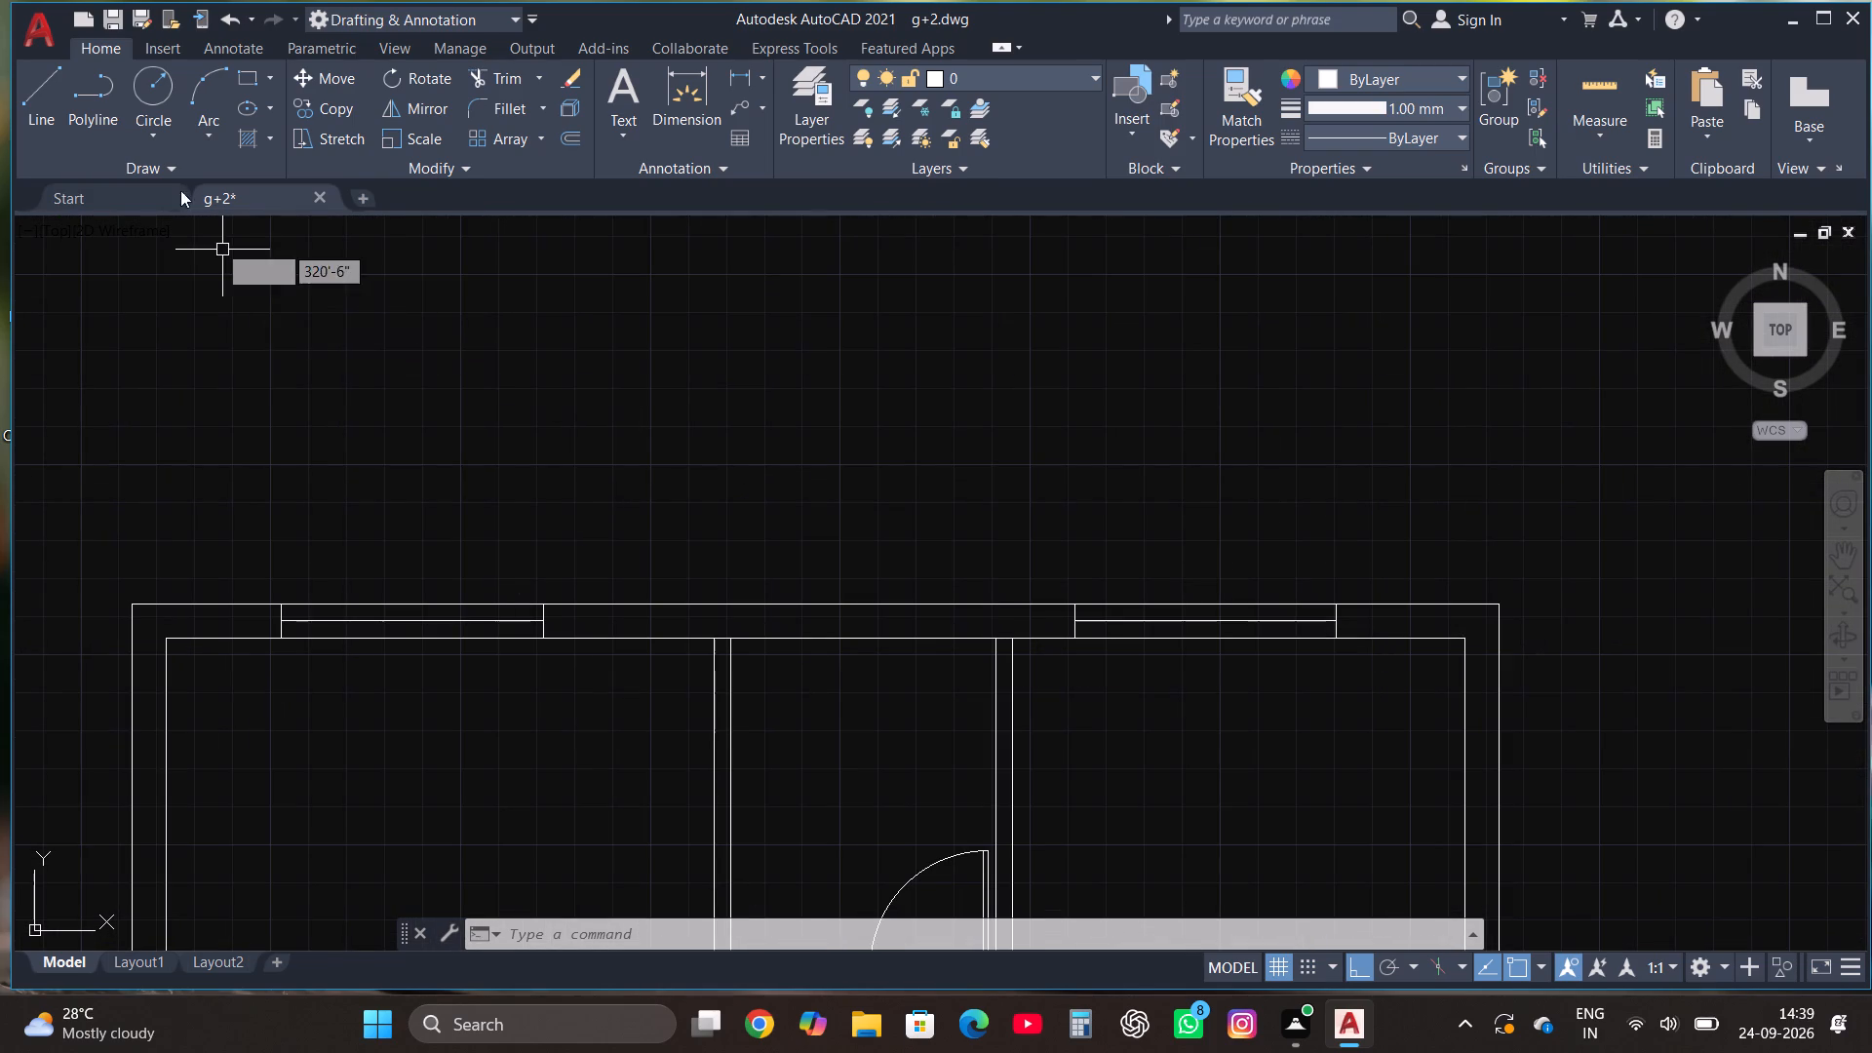
left_click(248, 79)
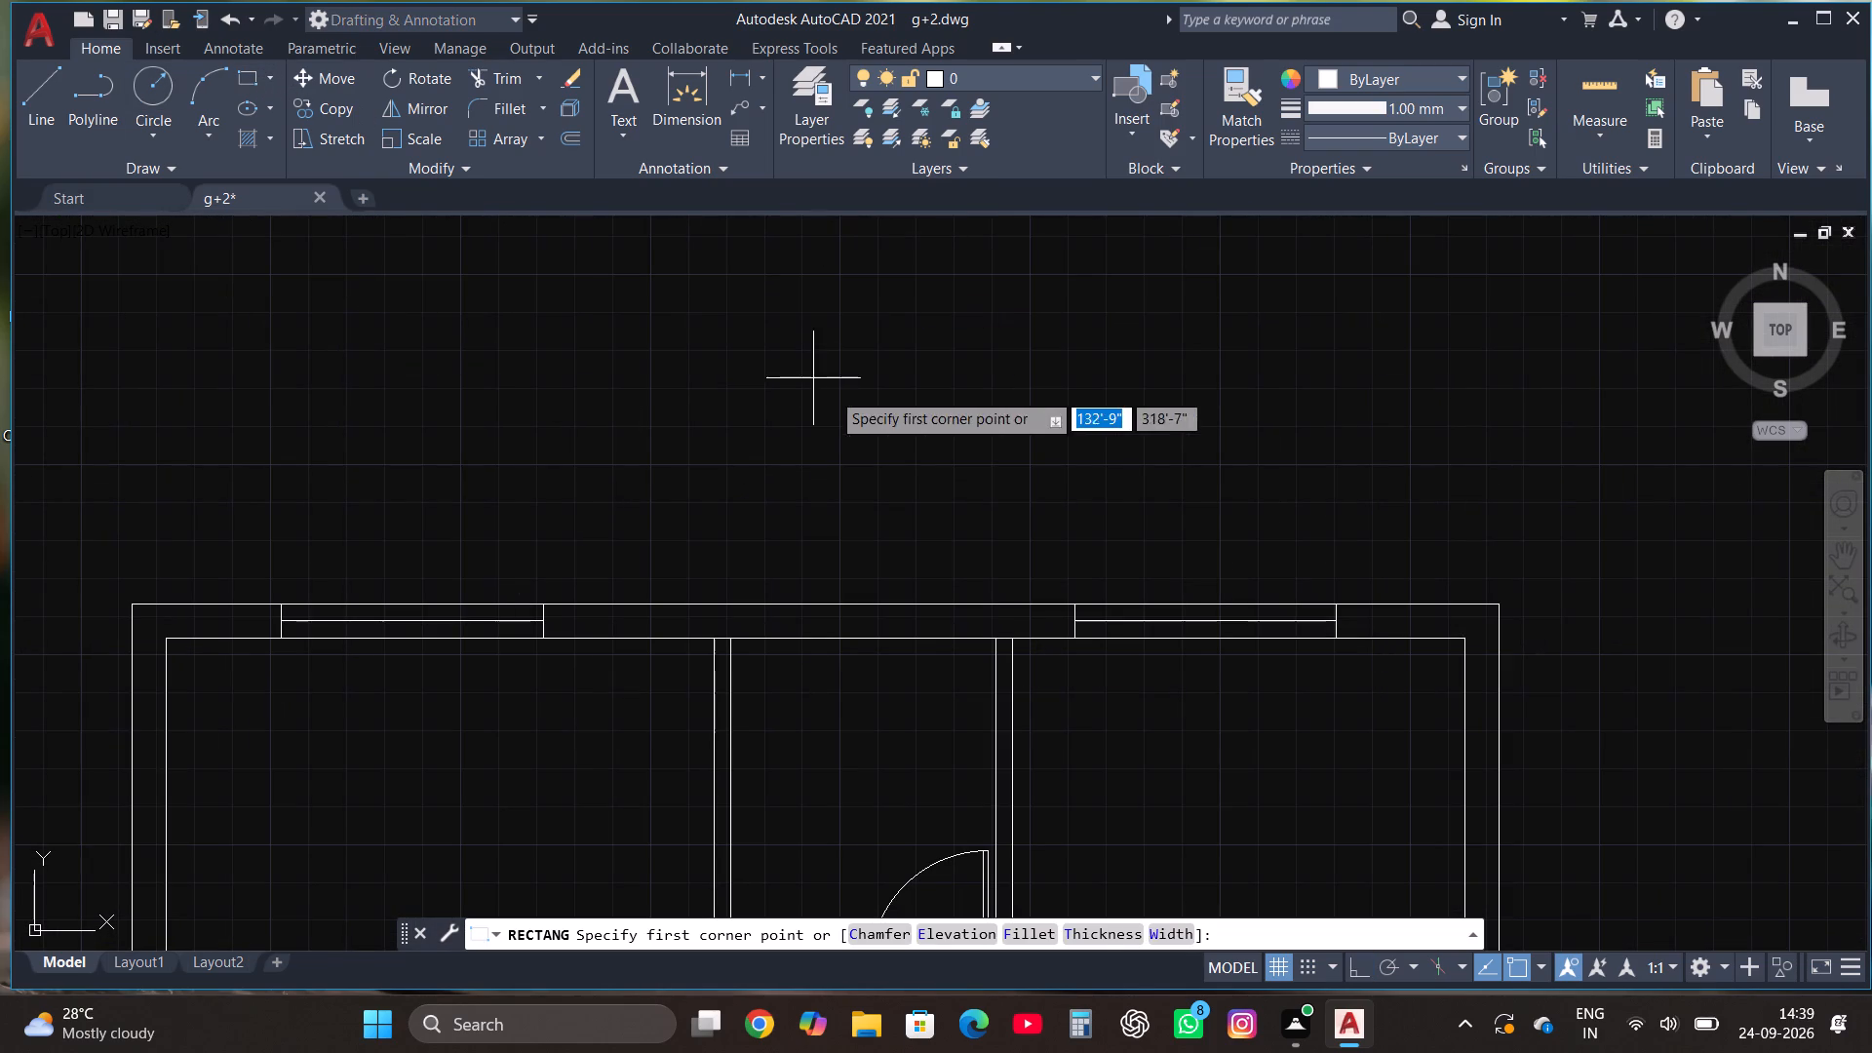
left_click(797, 638)
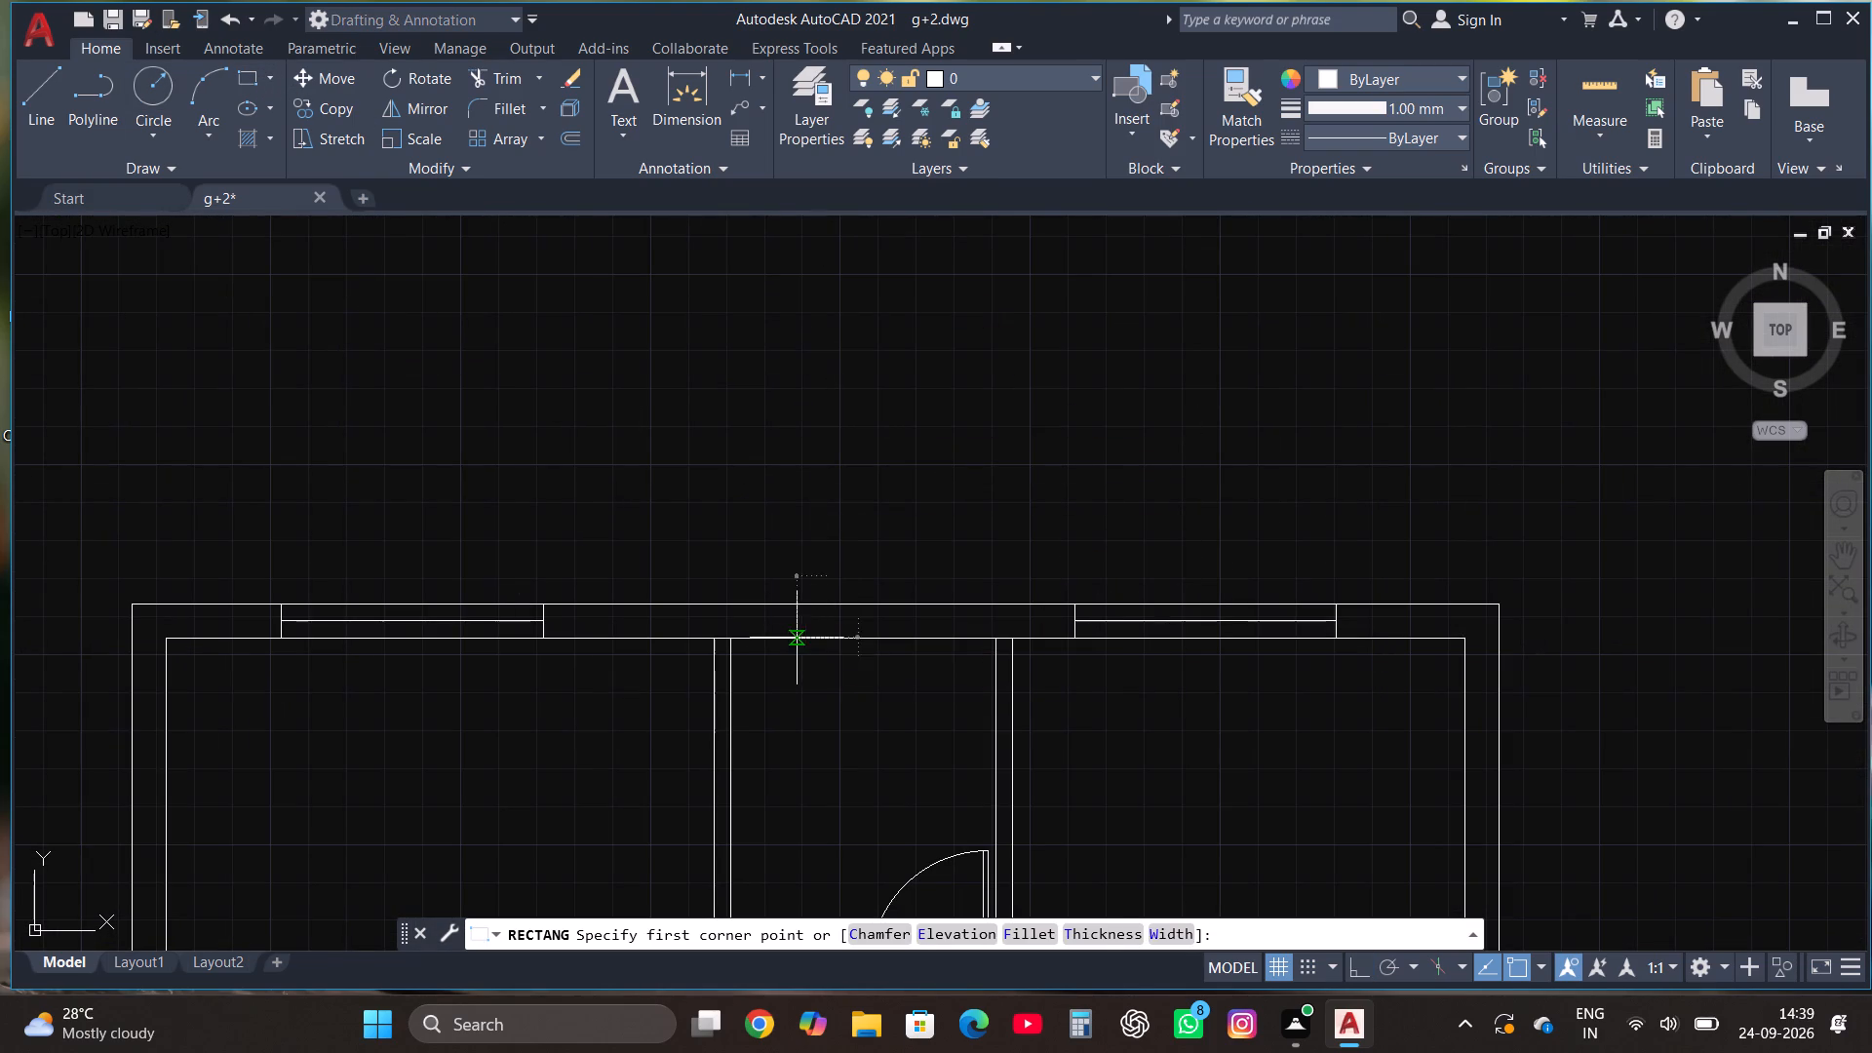
left_click(922, 604)
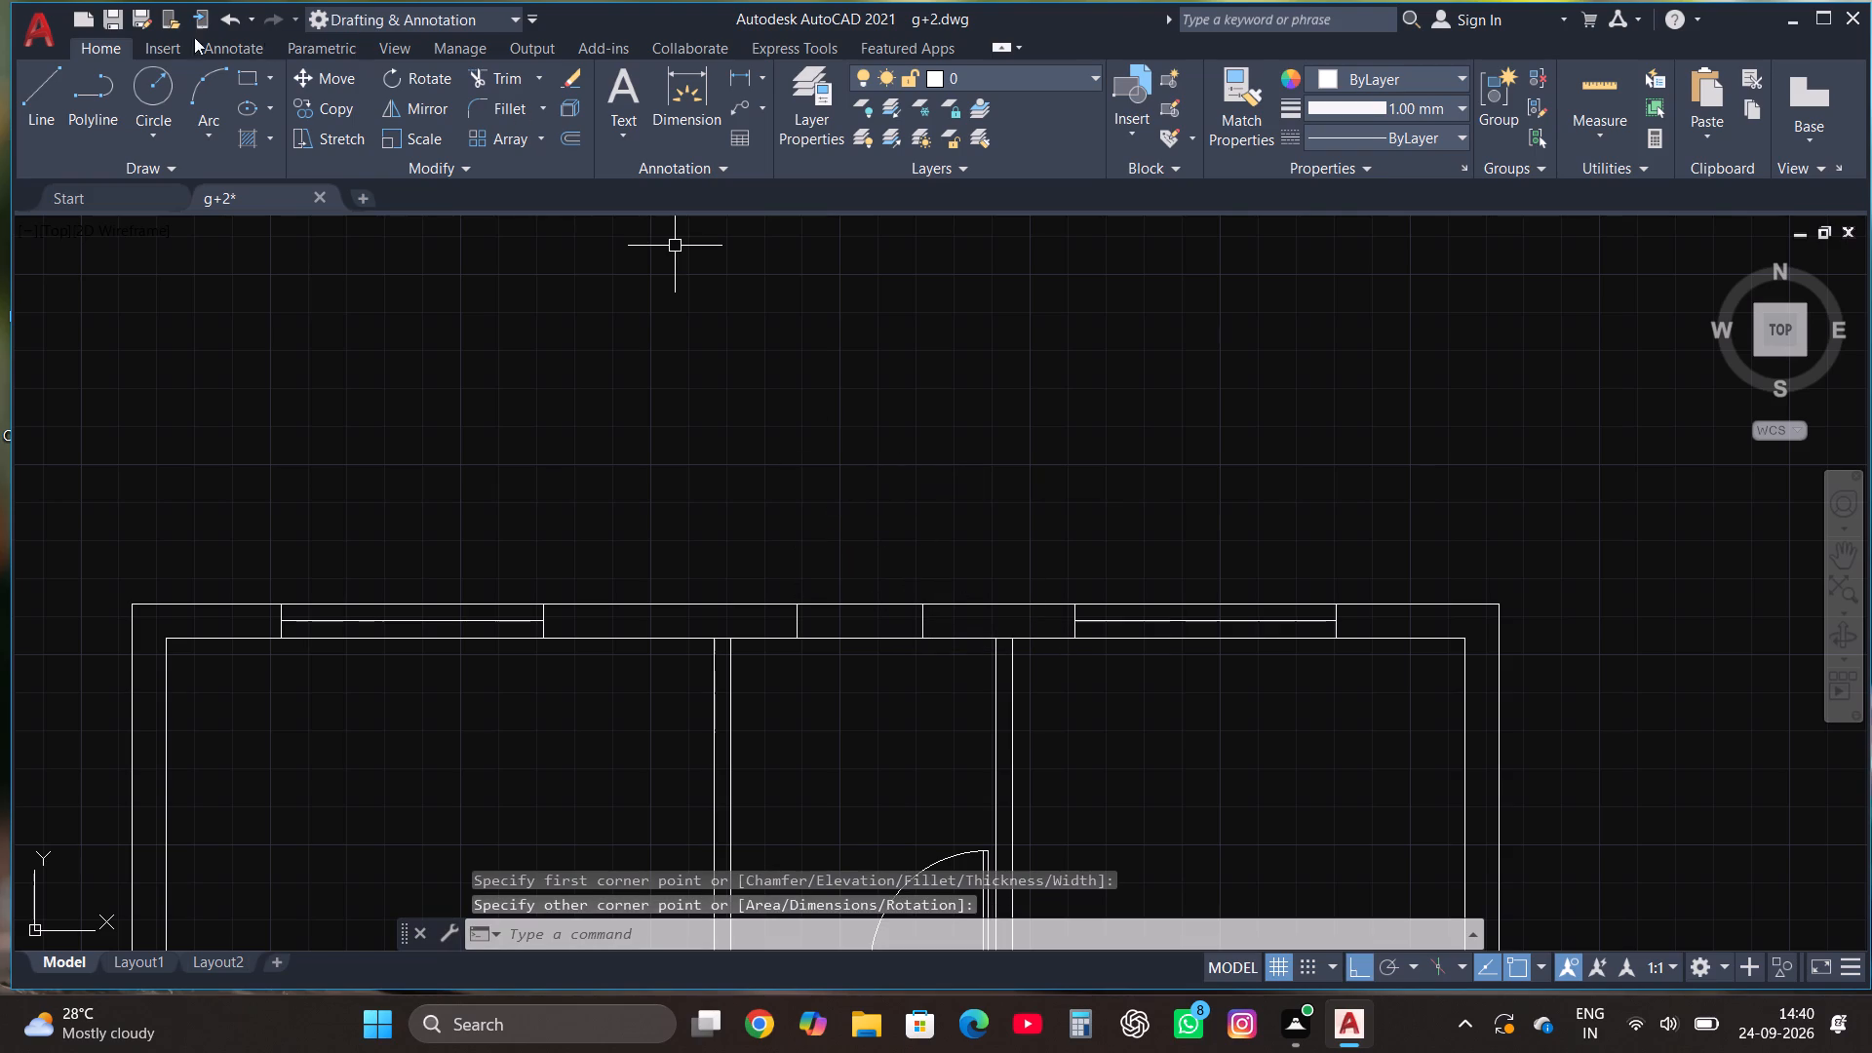
left_click(45, 84)
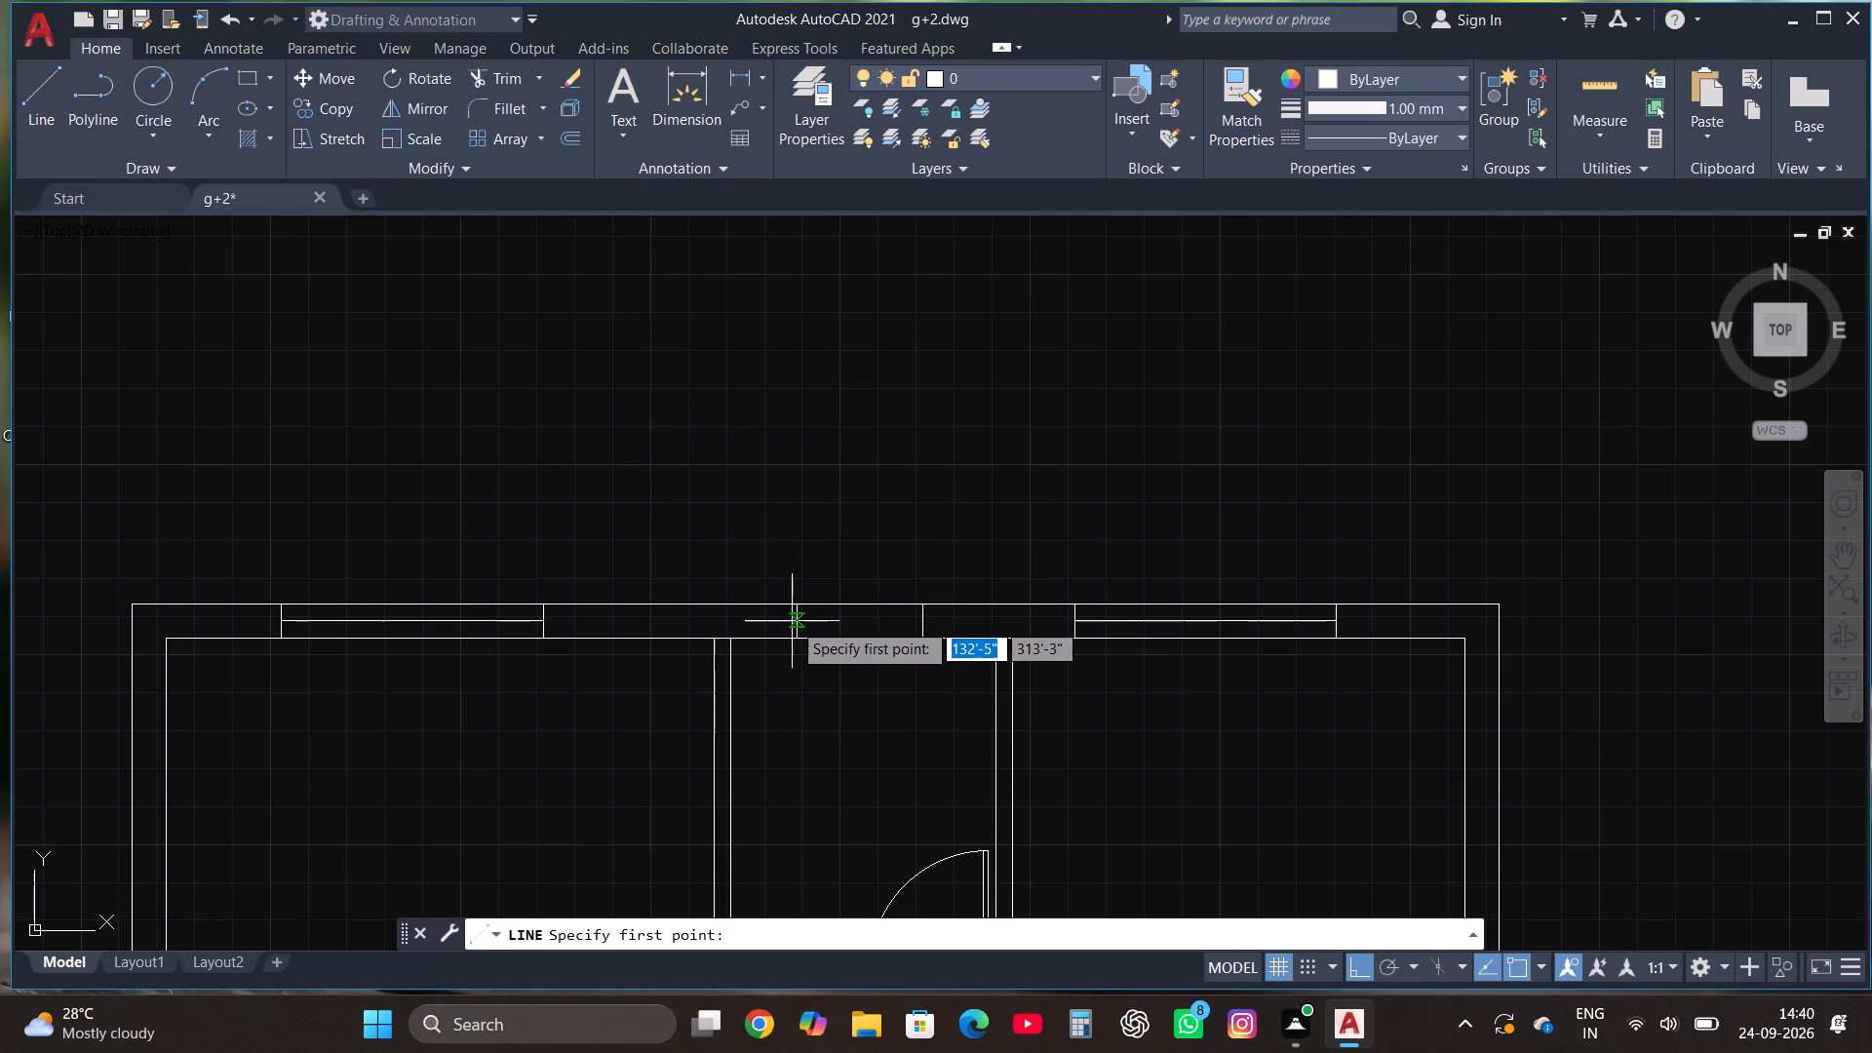
left_click(795, 623)
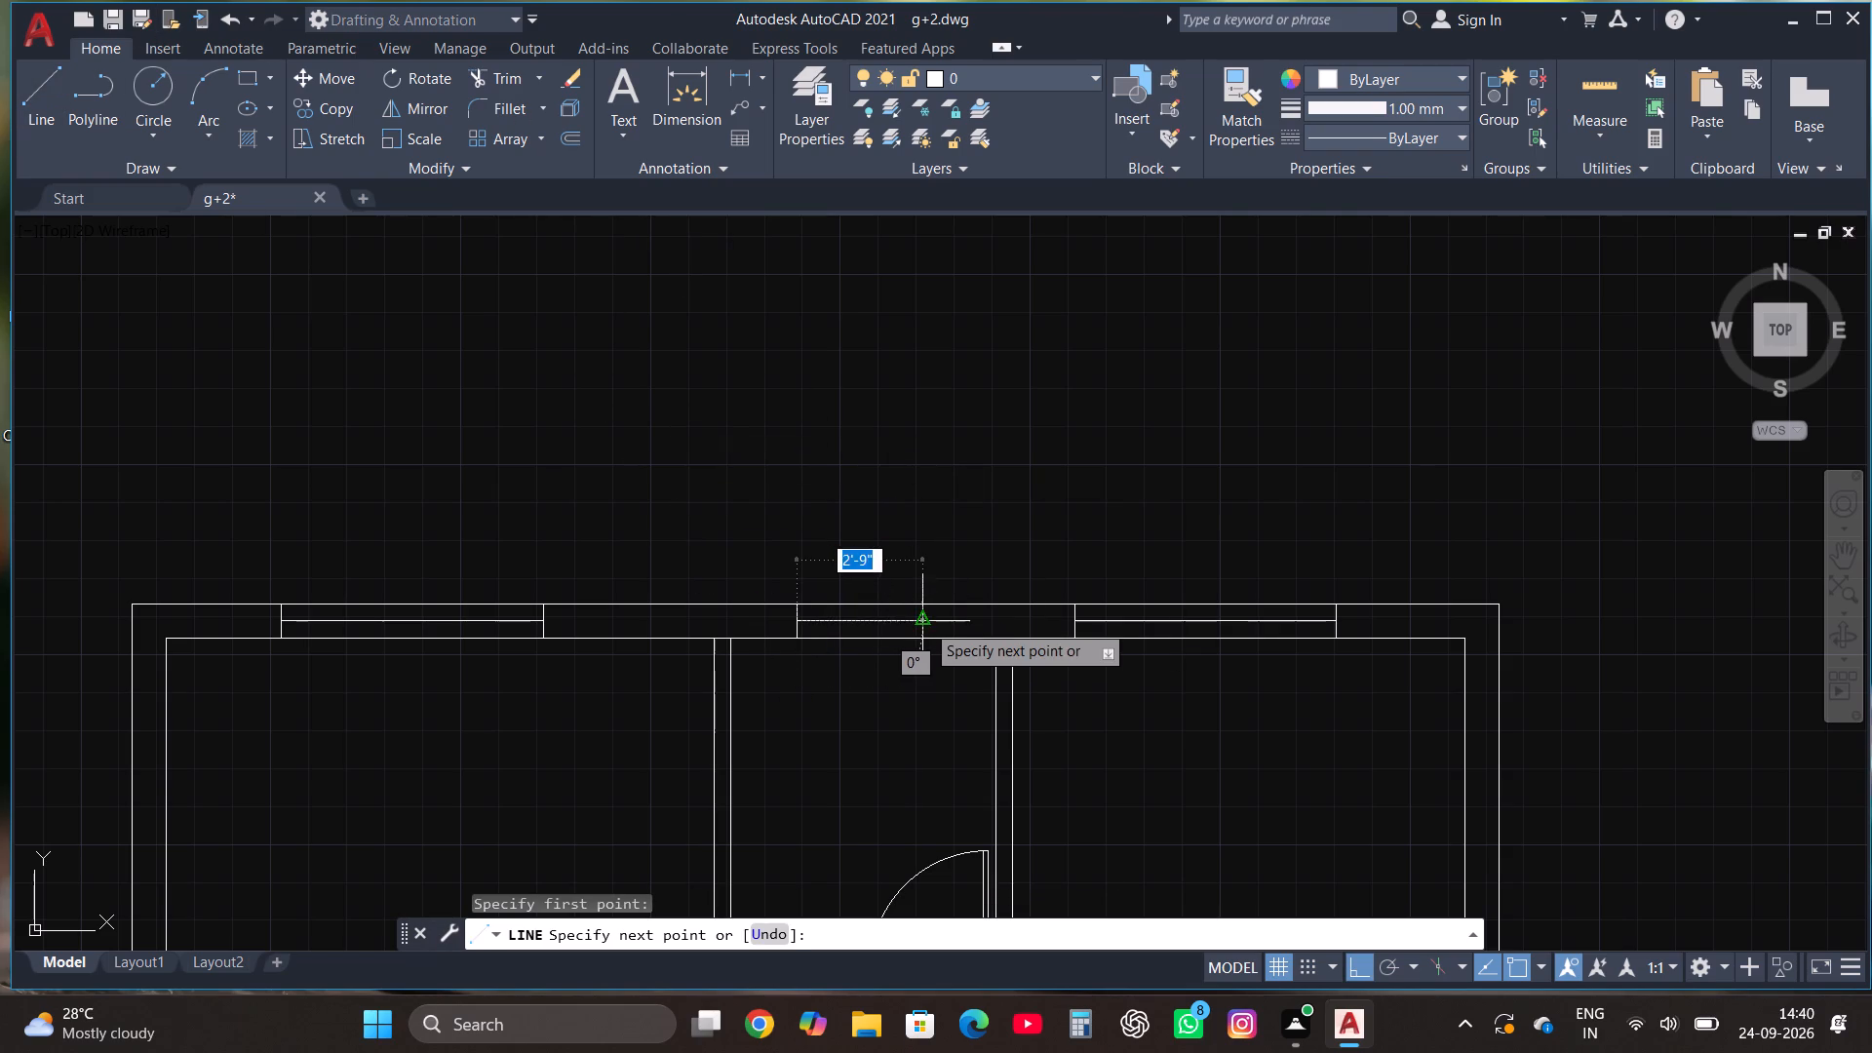
left_click(925, 623)
key("Escape")
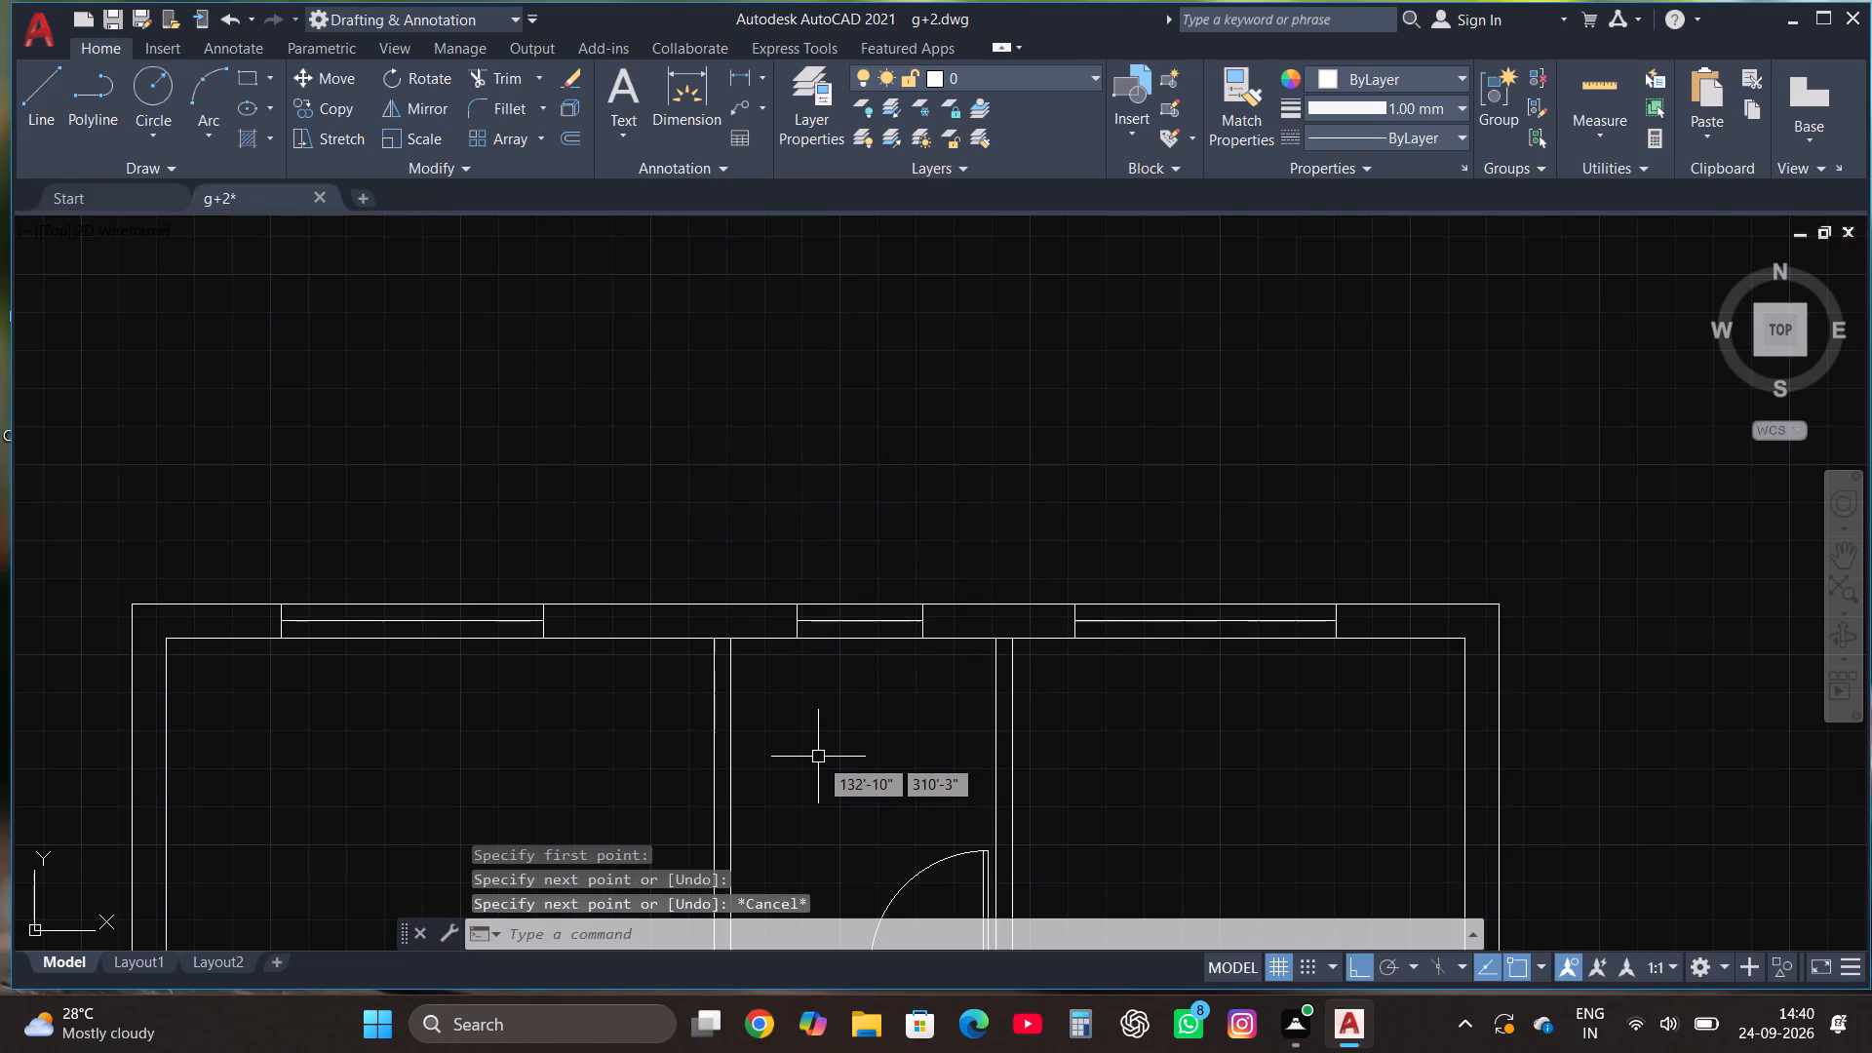
Delete the west-wall window that straddles the northwest room and the small room south of it.
scroll(945, 607, "down", 3)
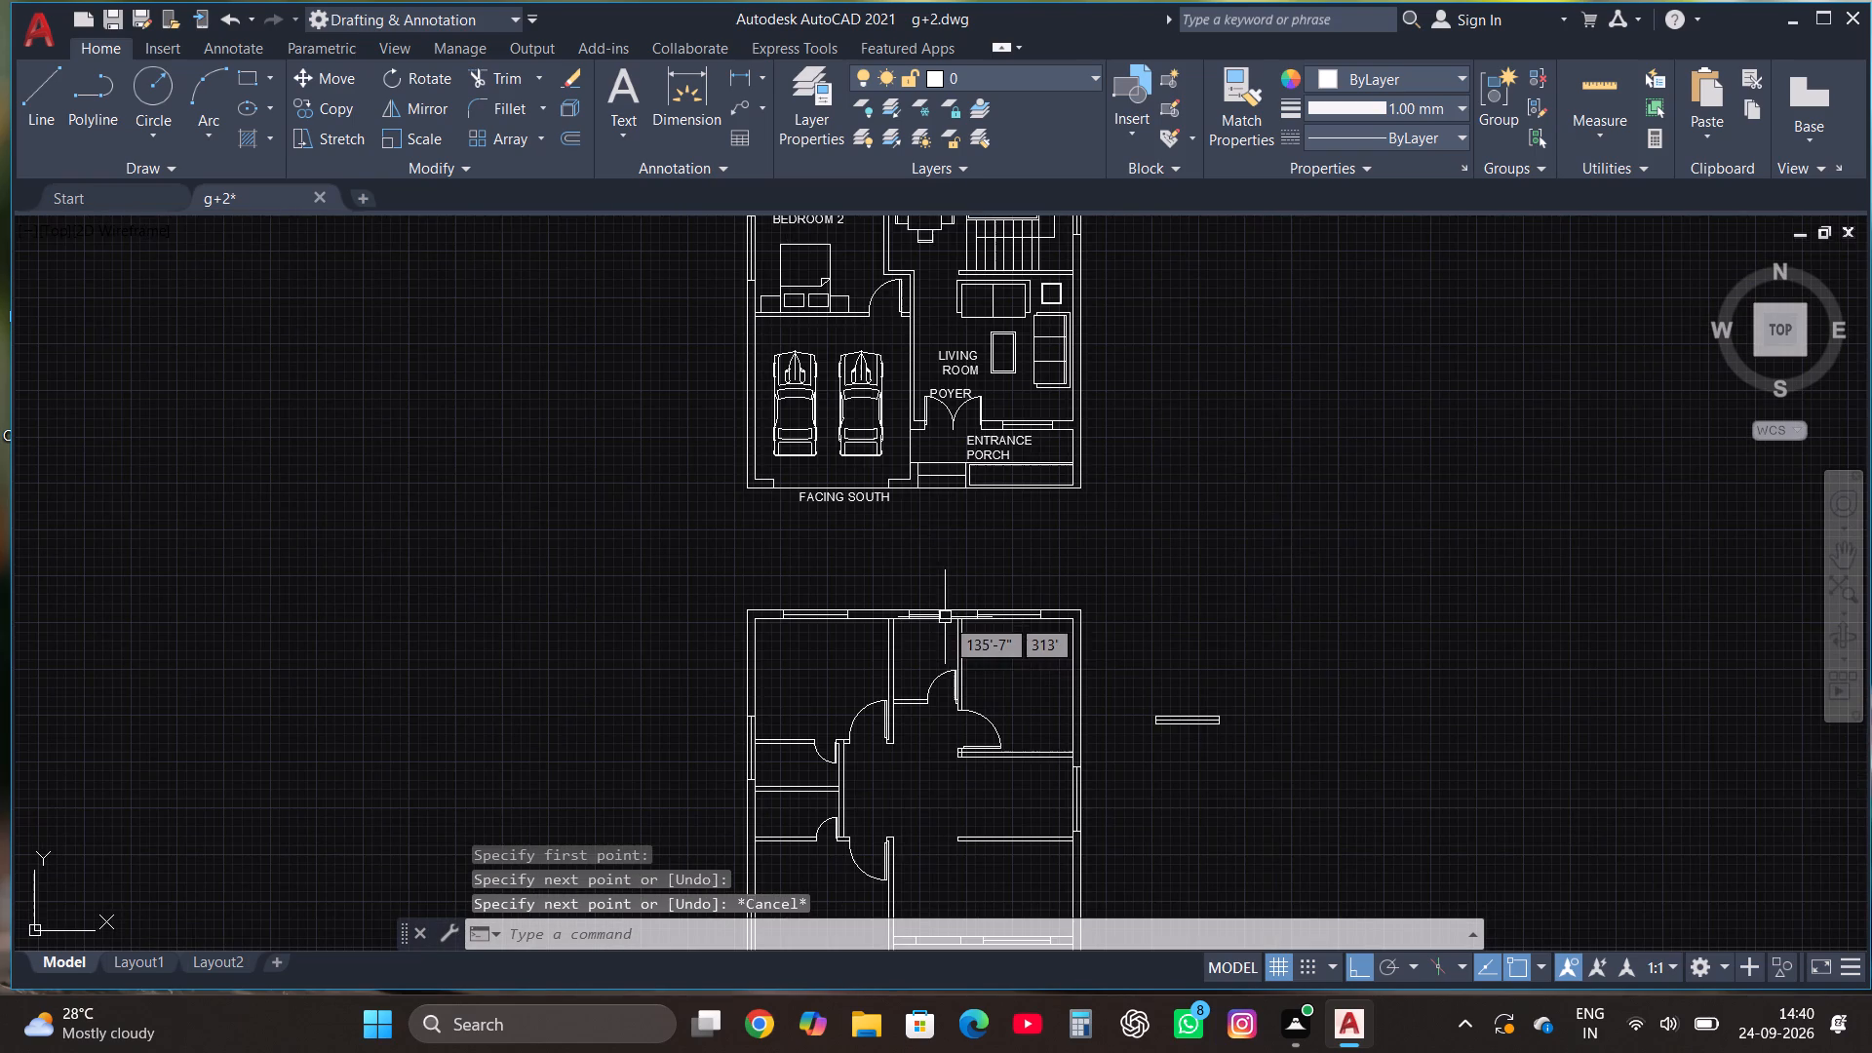
scroll(773, 799, "up", 1)
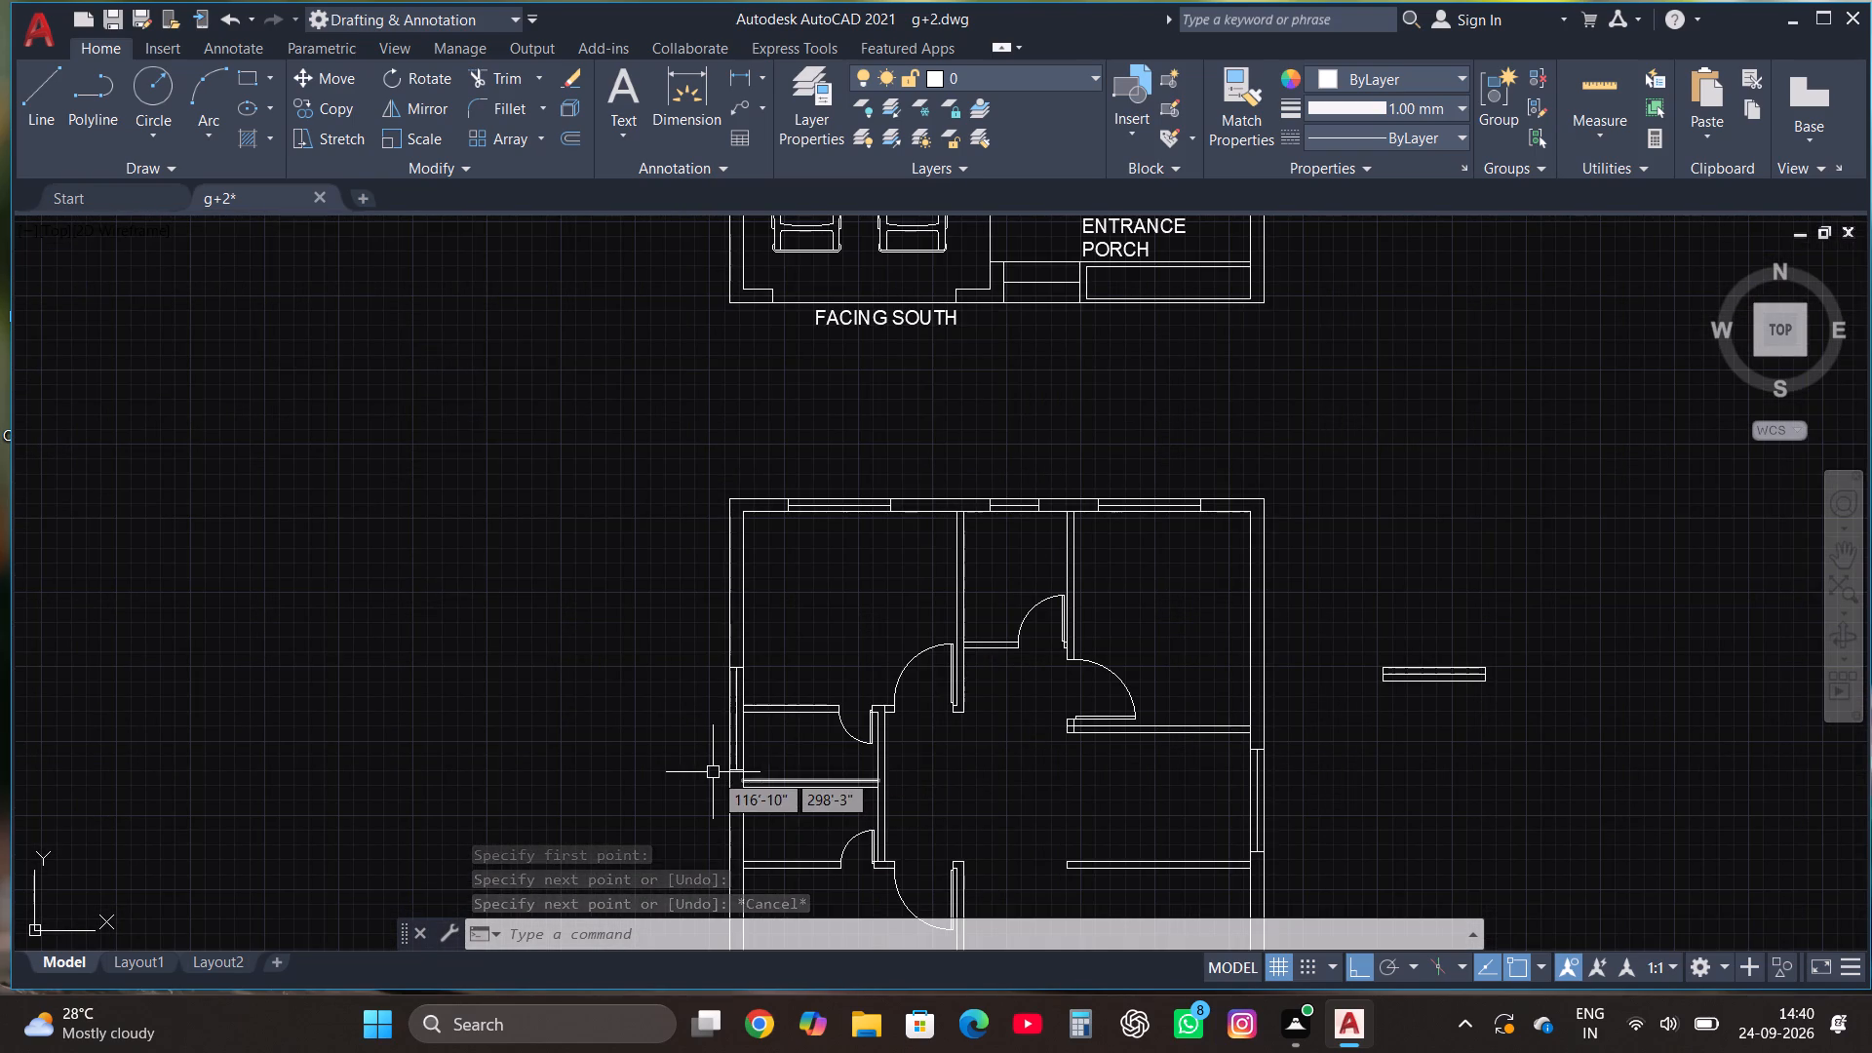
scroll(713, 770, "up", 1)
left_click(647, 796)
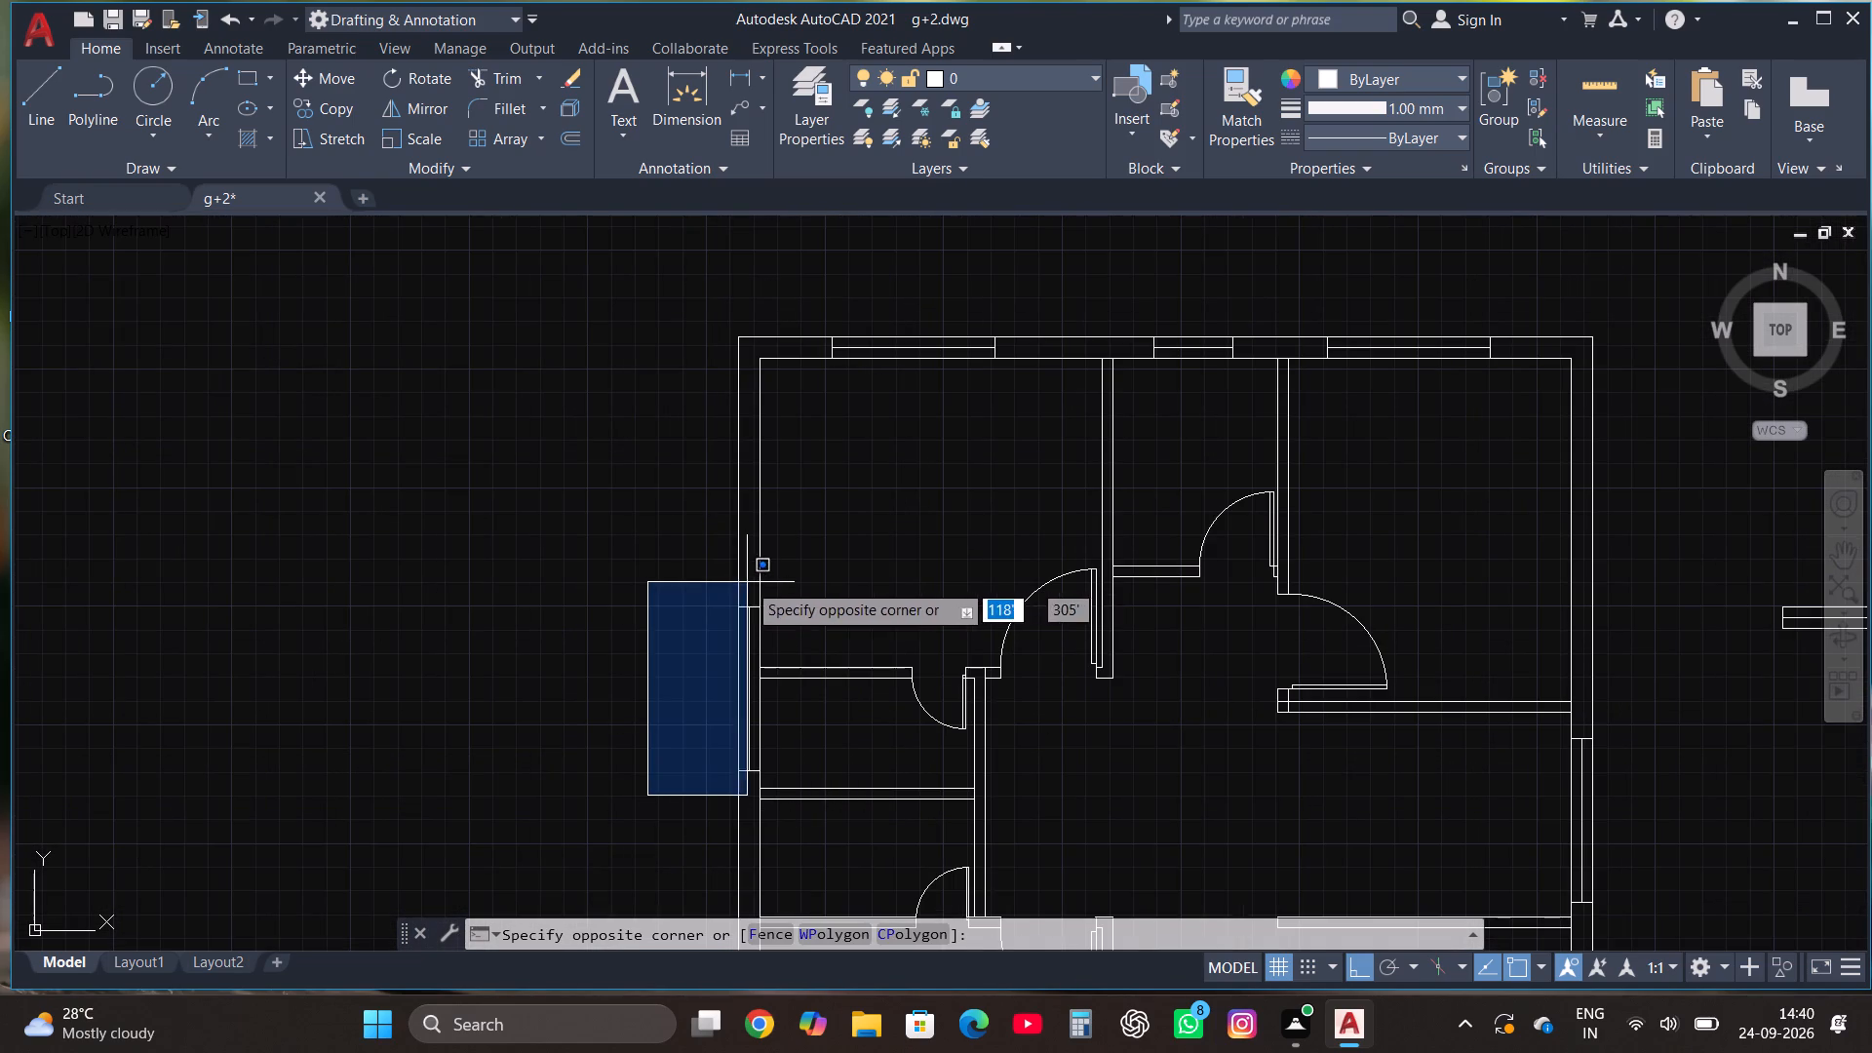
left_click(773, 581)
key("Delete")
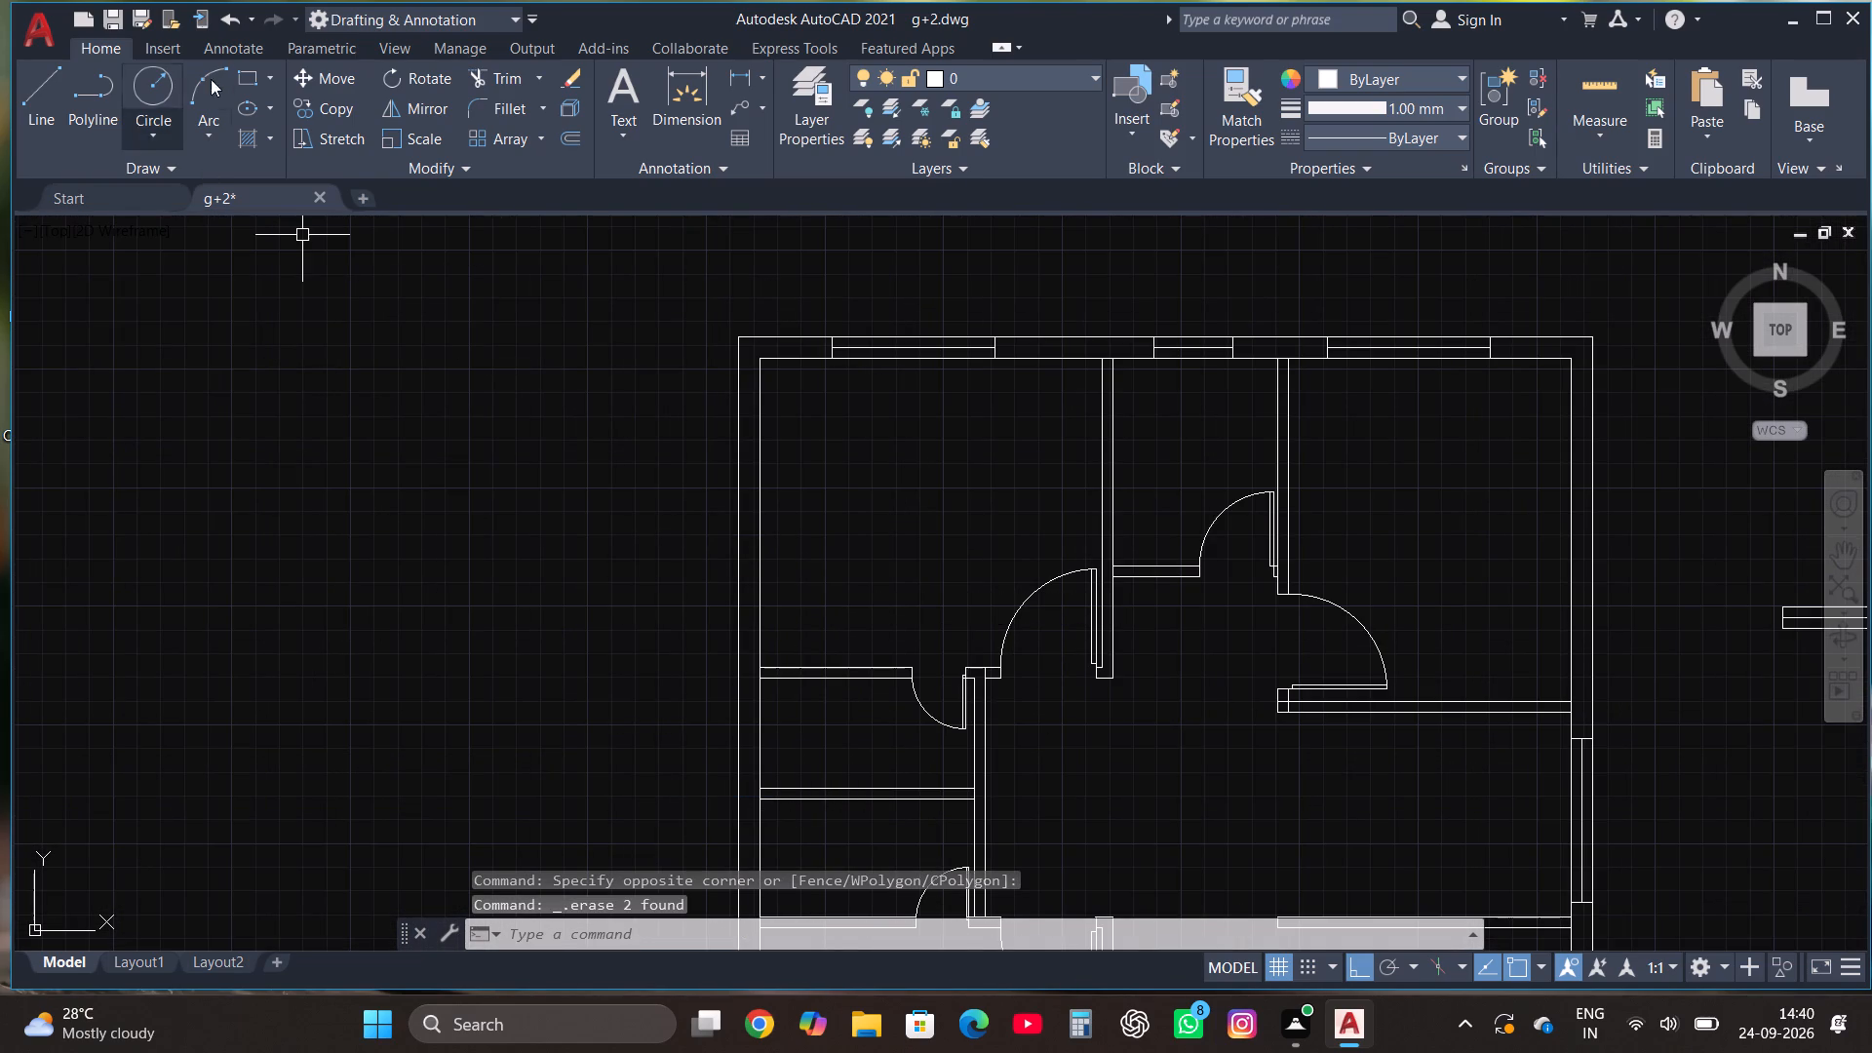
Draw a small window about 2'-4" long in the west wall of the northern small west room, as a rectangle with a centre line.
left_click(244, 79)
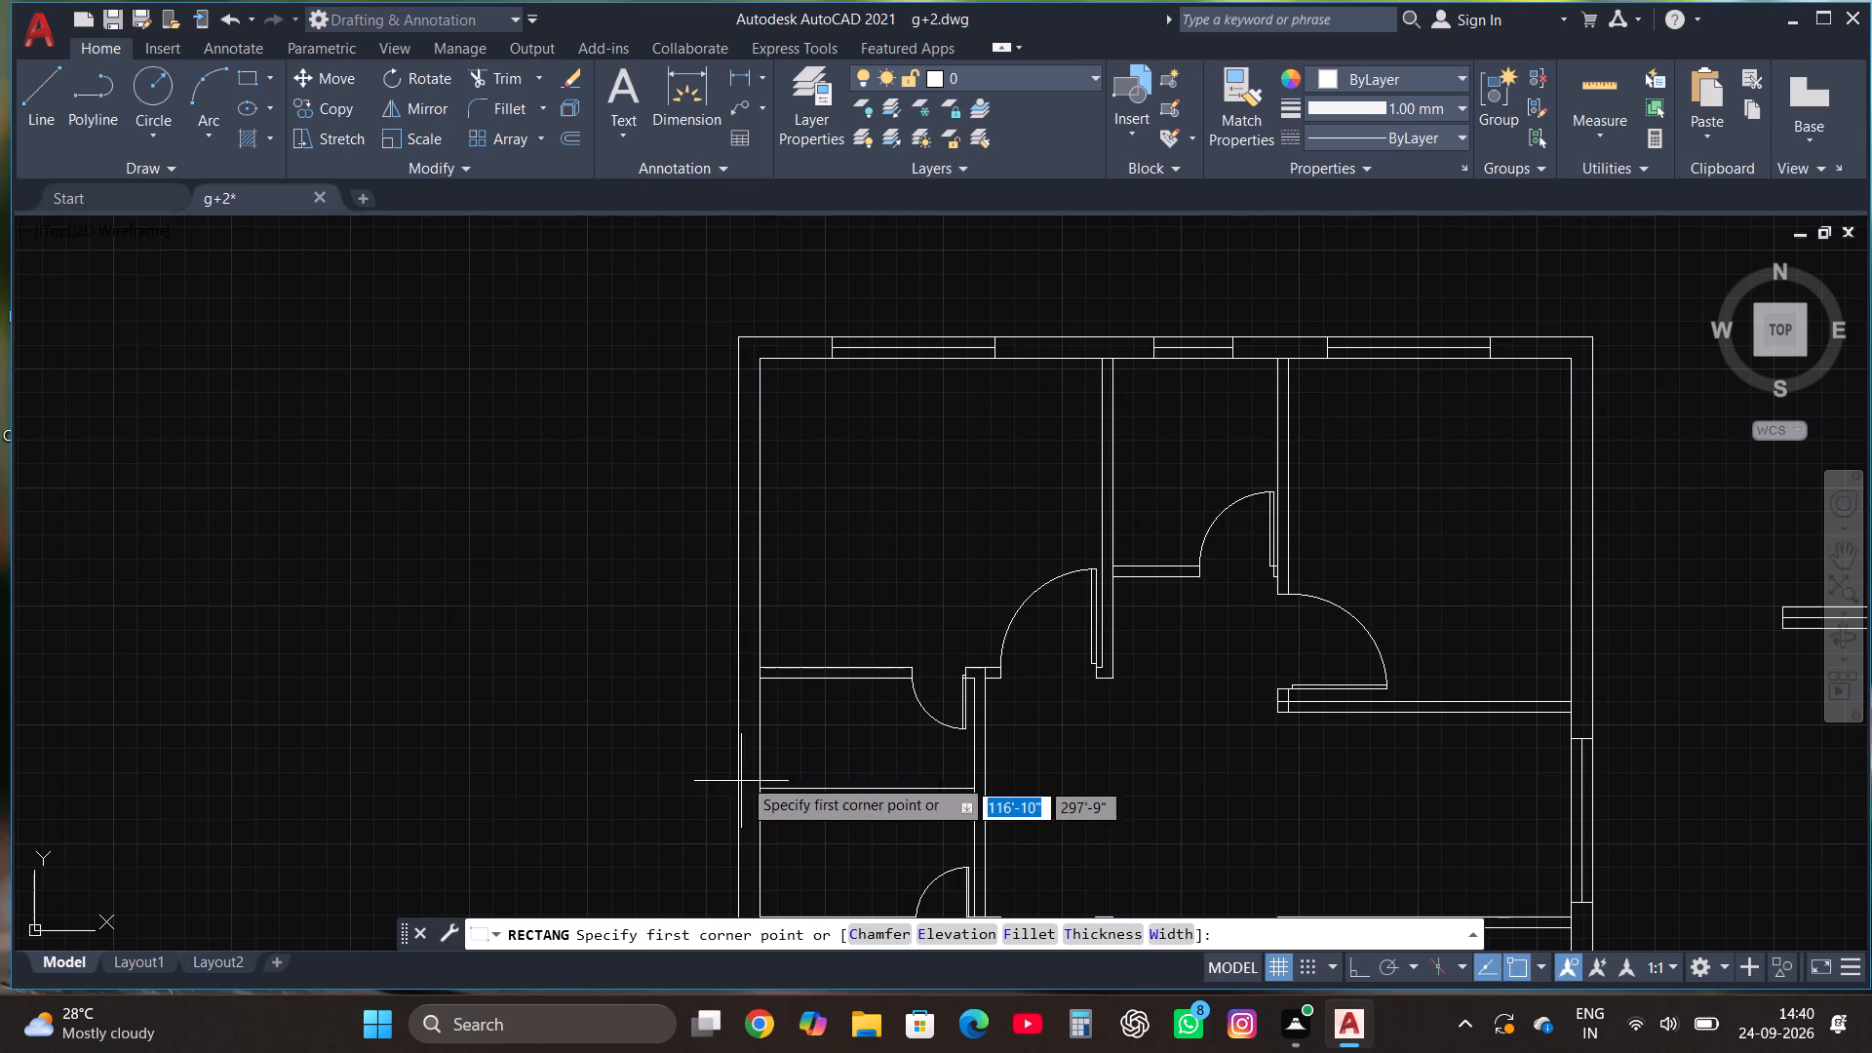
scroll(742, 775, "up", 1)
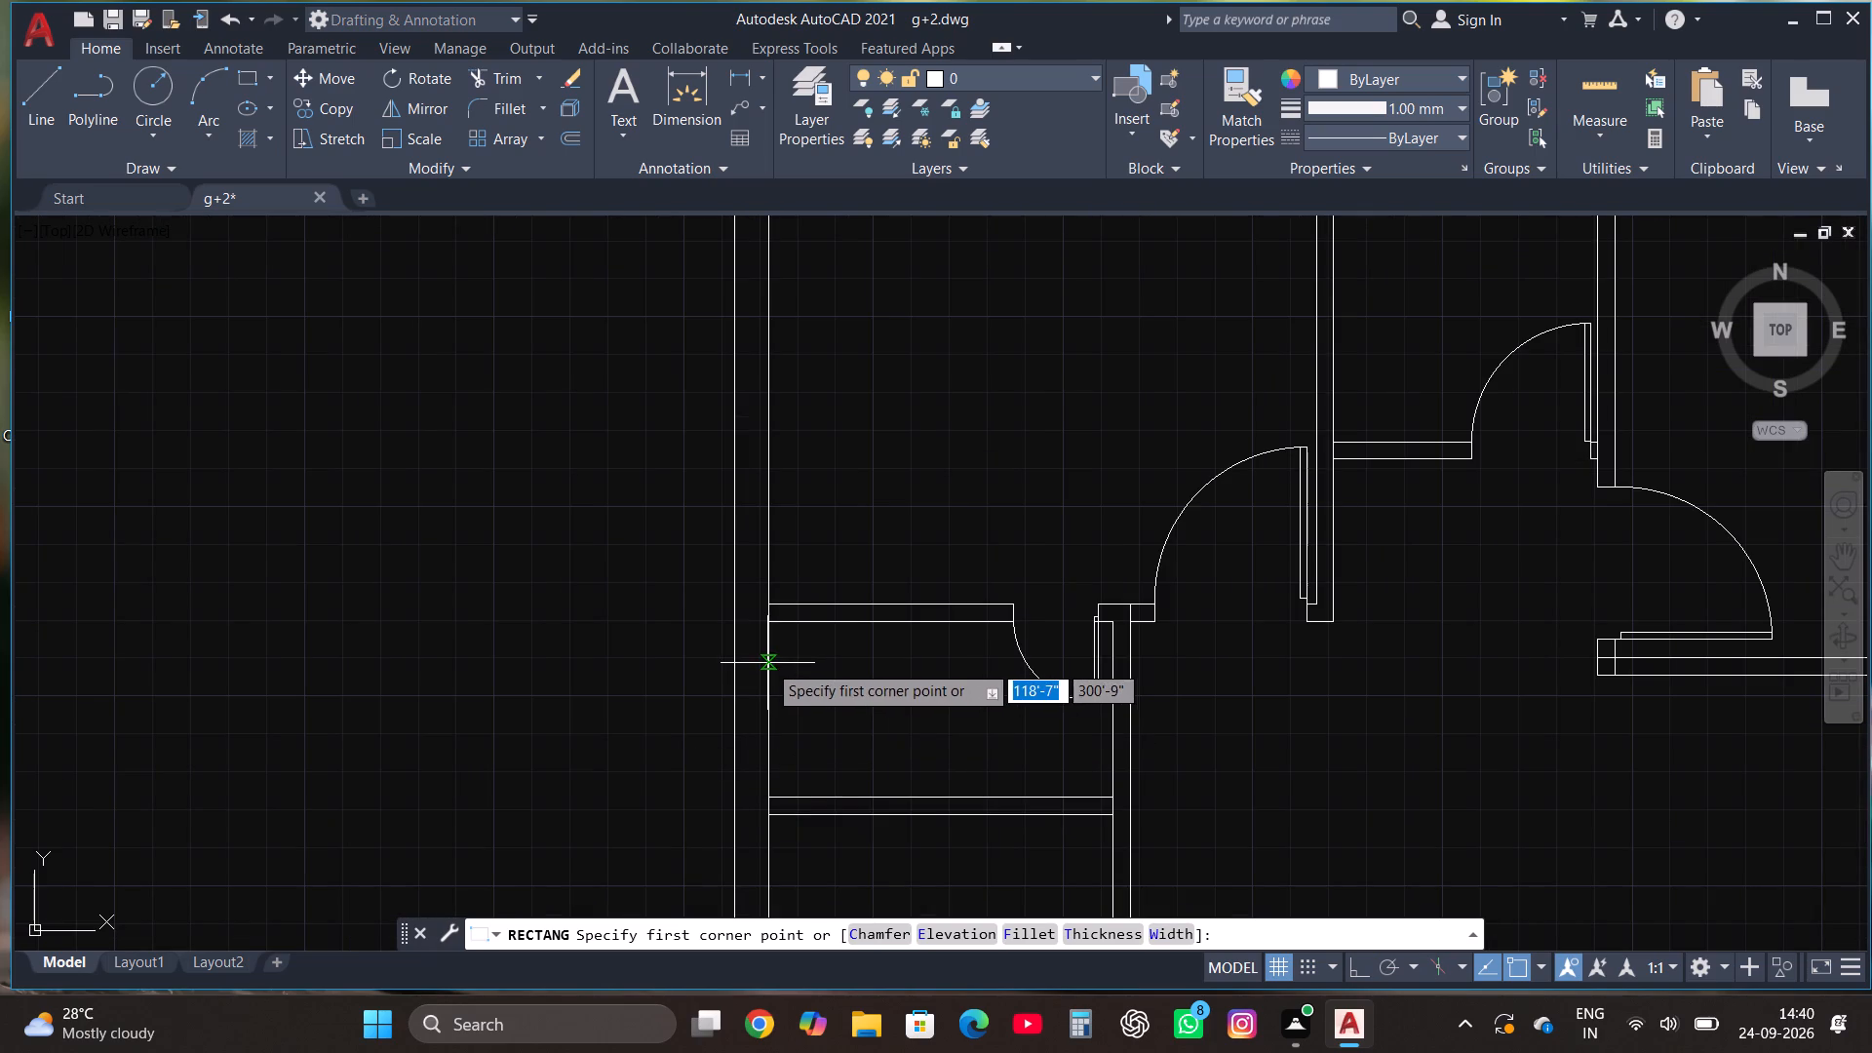
left_click(767, 663)
left_click(731, 769)
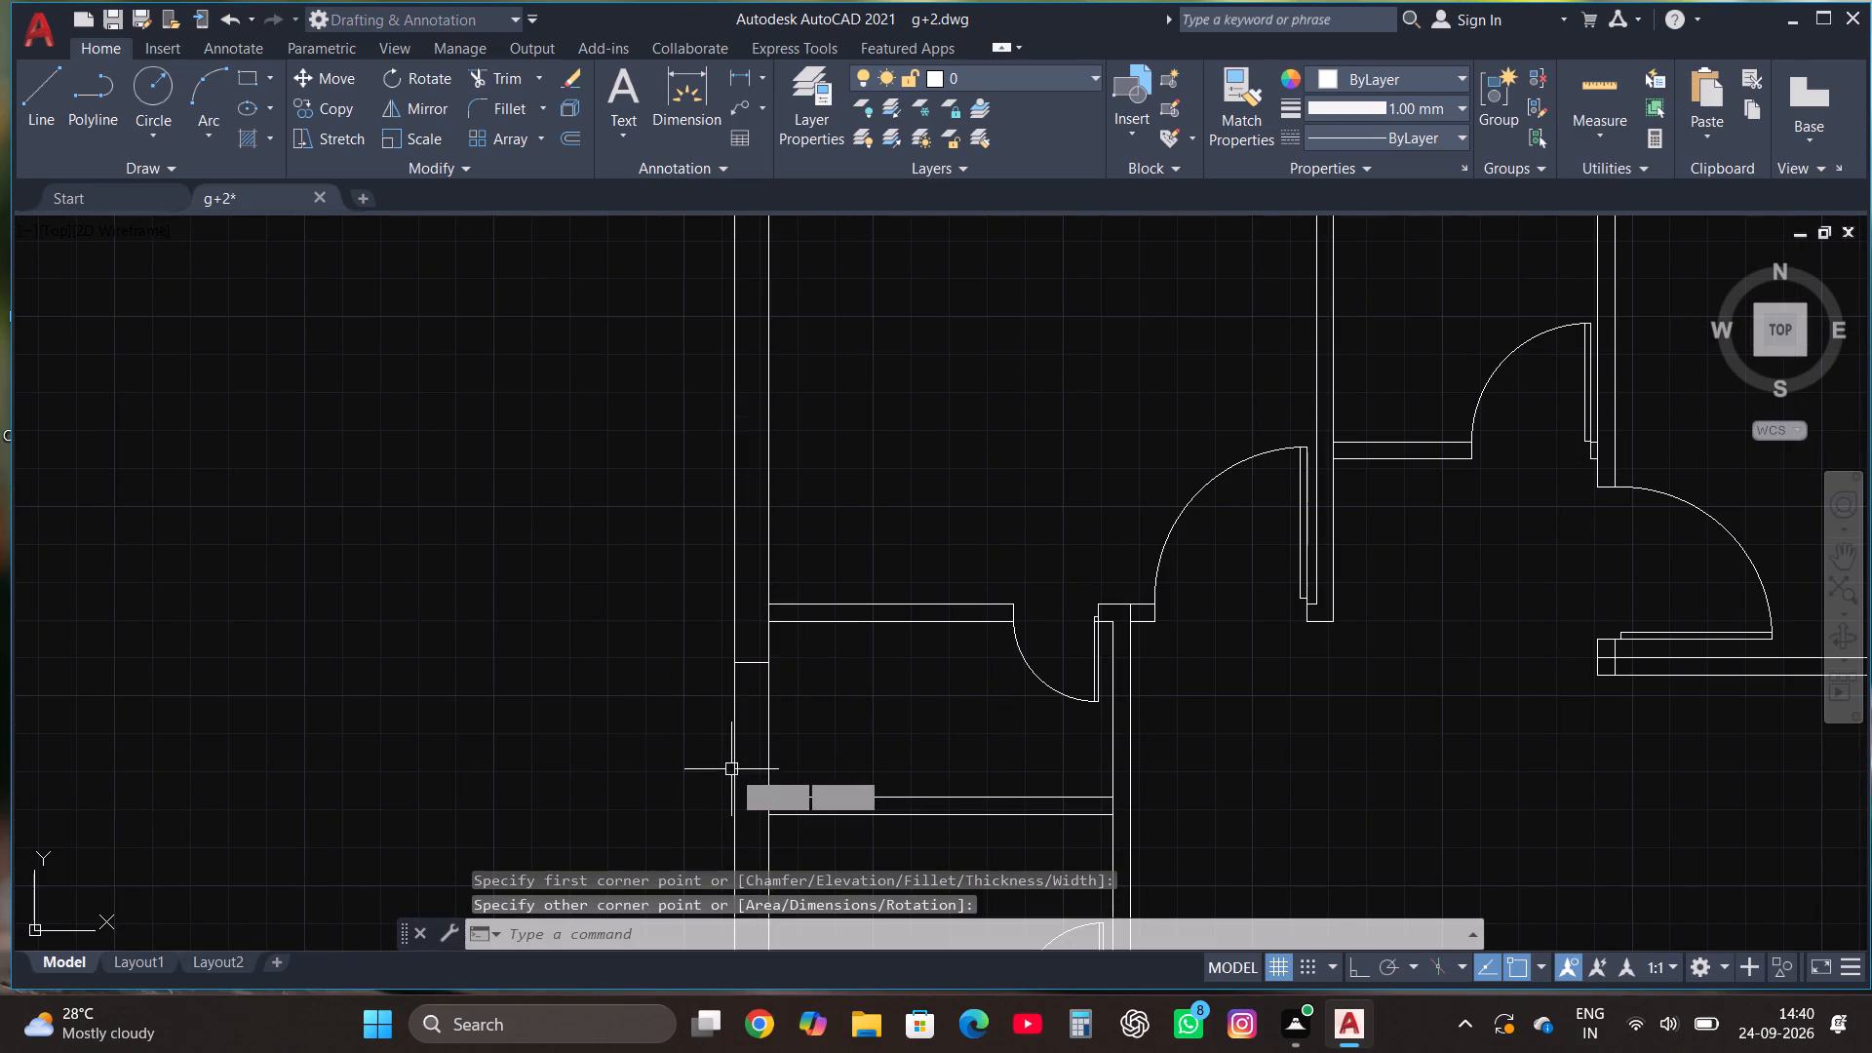
left_click(38, 82)
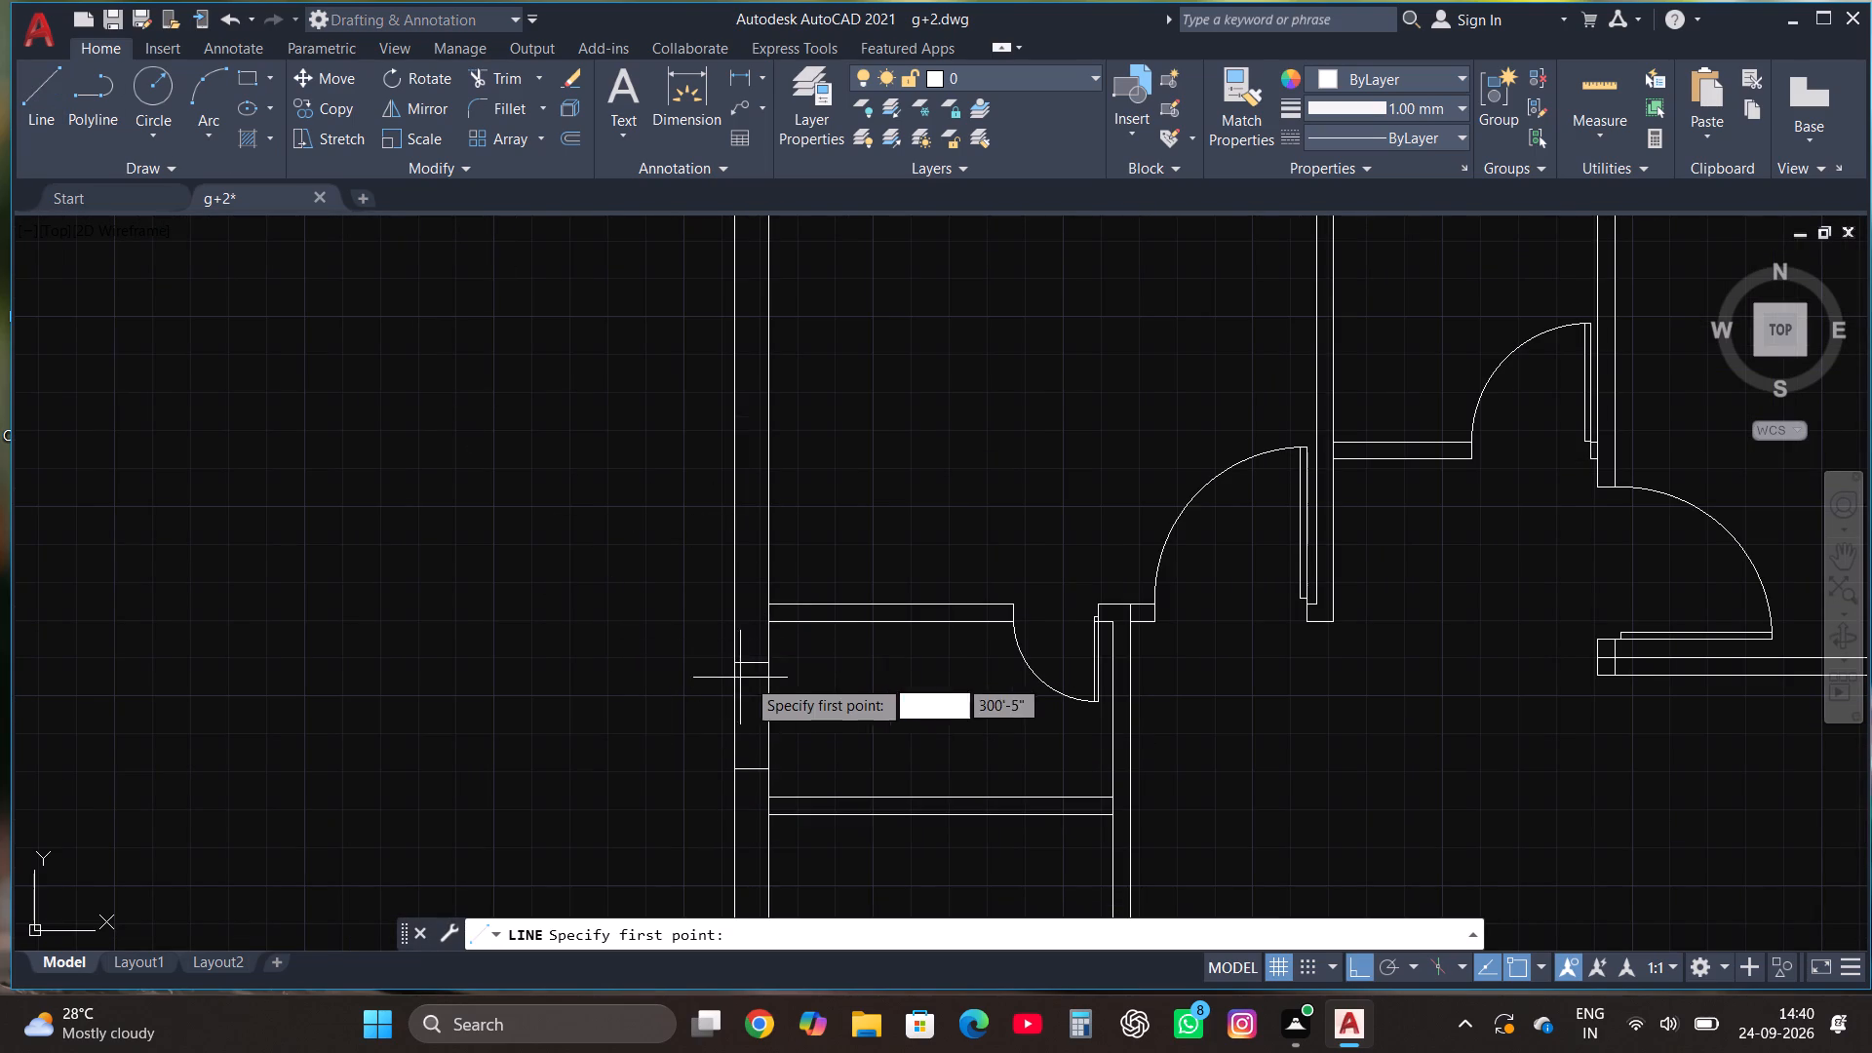
left_click(751, 663)
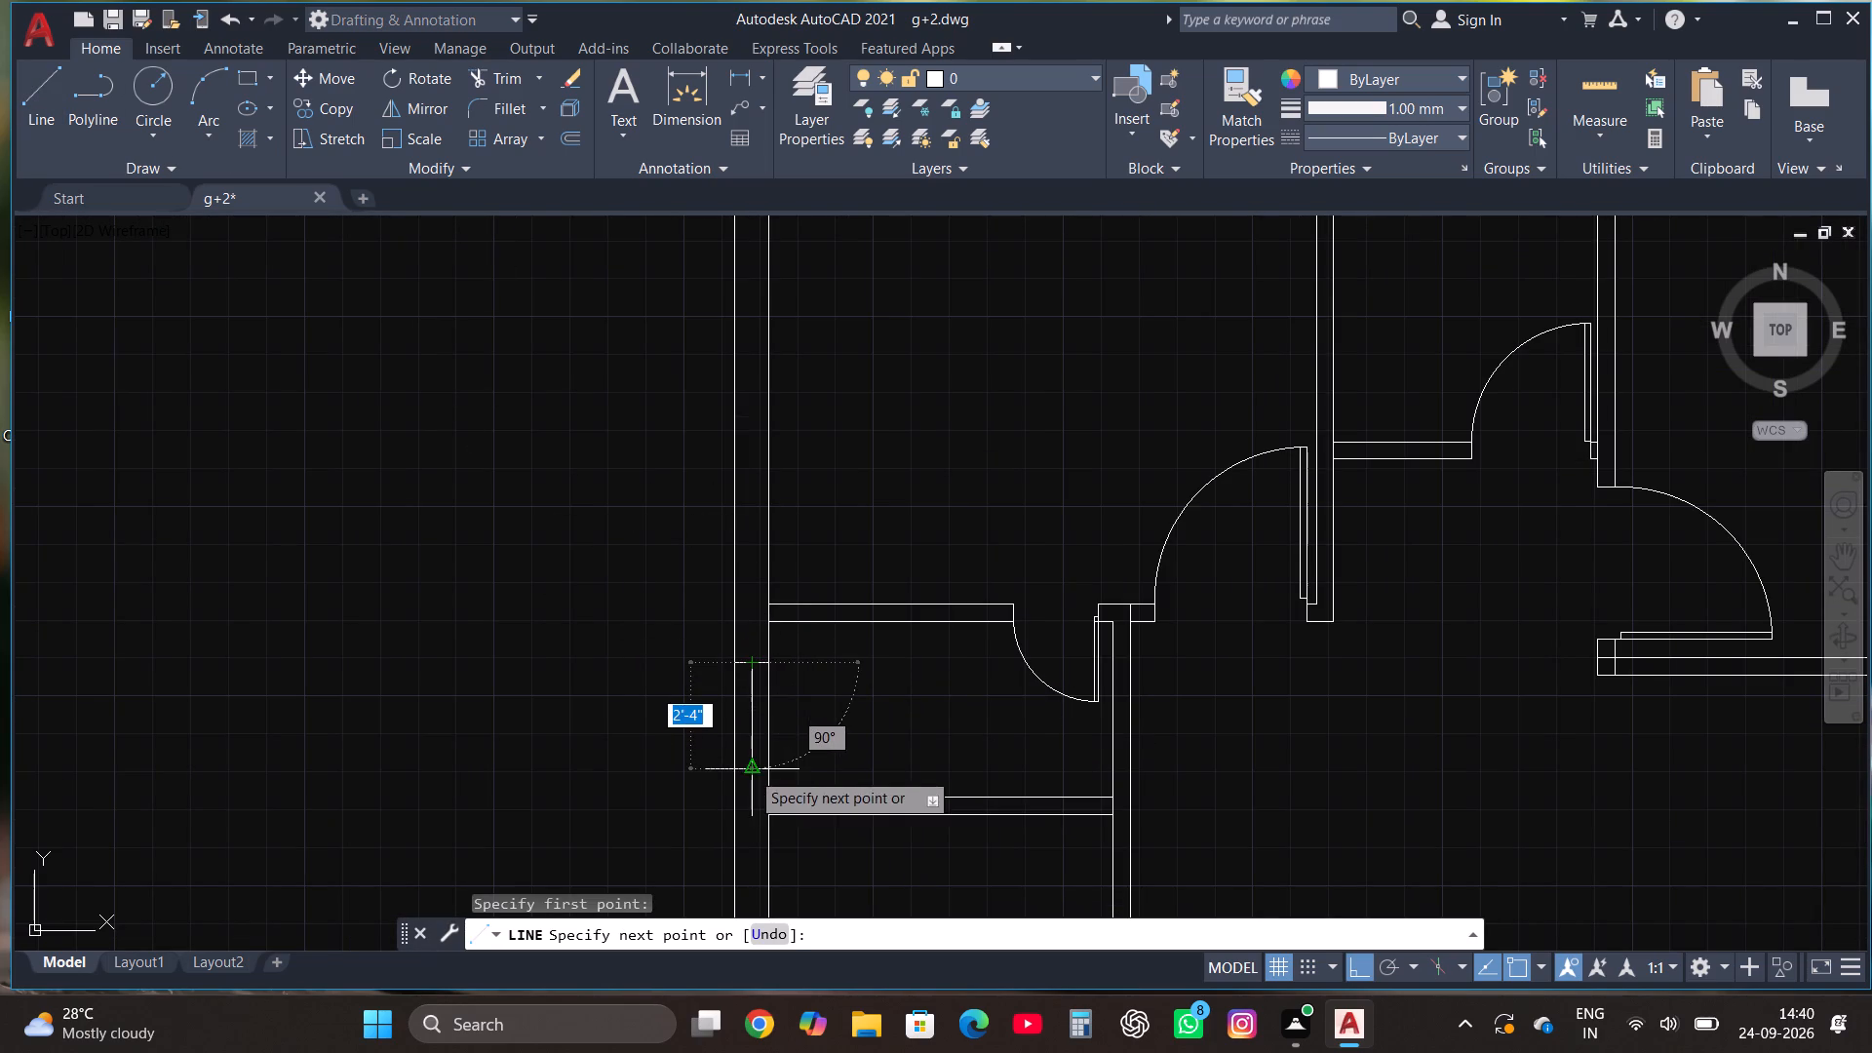
left_click(750, 770)
key("Escape")
Copy the small window from the northern small west room straight south into the west wall of the southern small room.
scroll(836, 597, "down", 1)
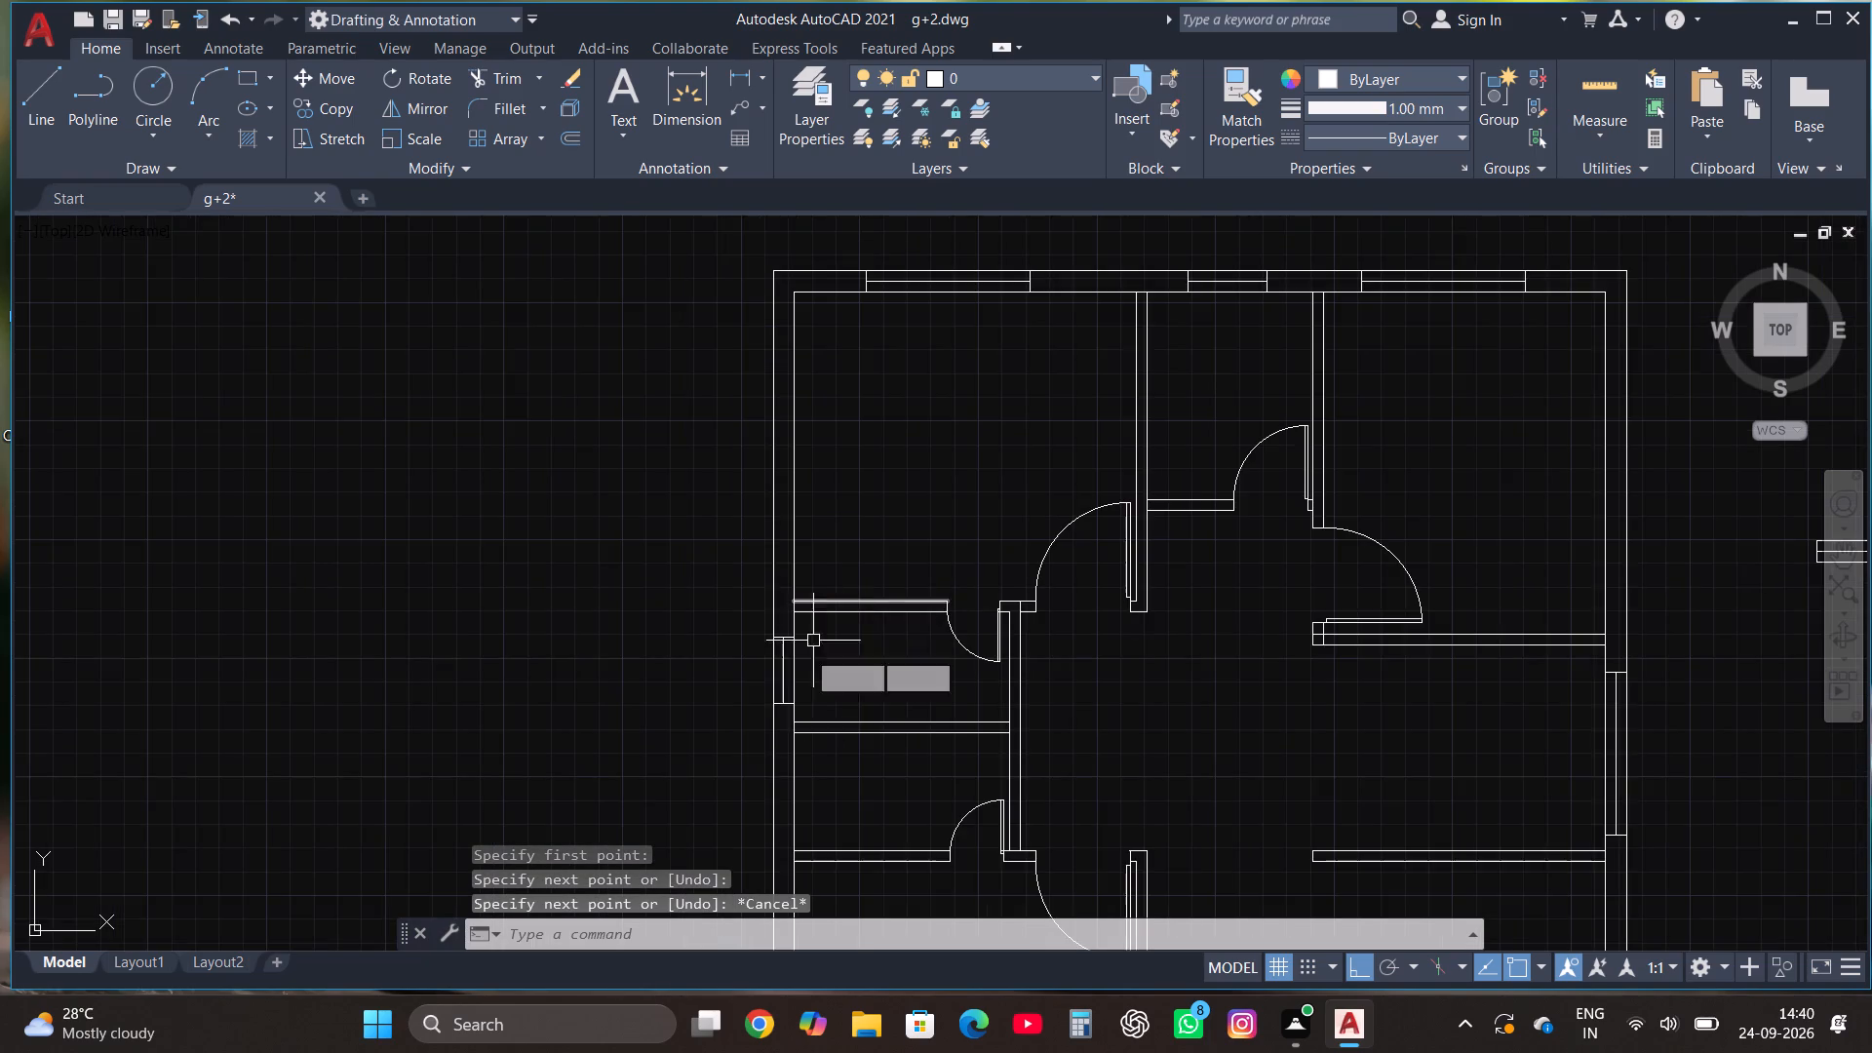
scroll(776, 692, "up", 1)
left_click(751, 728)
left_click(822, 594)
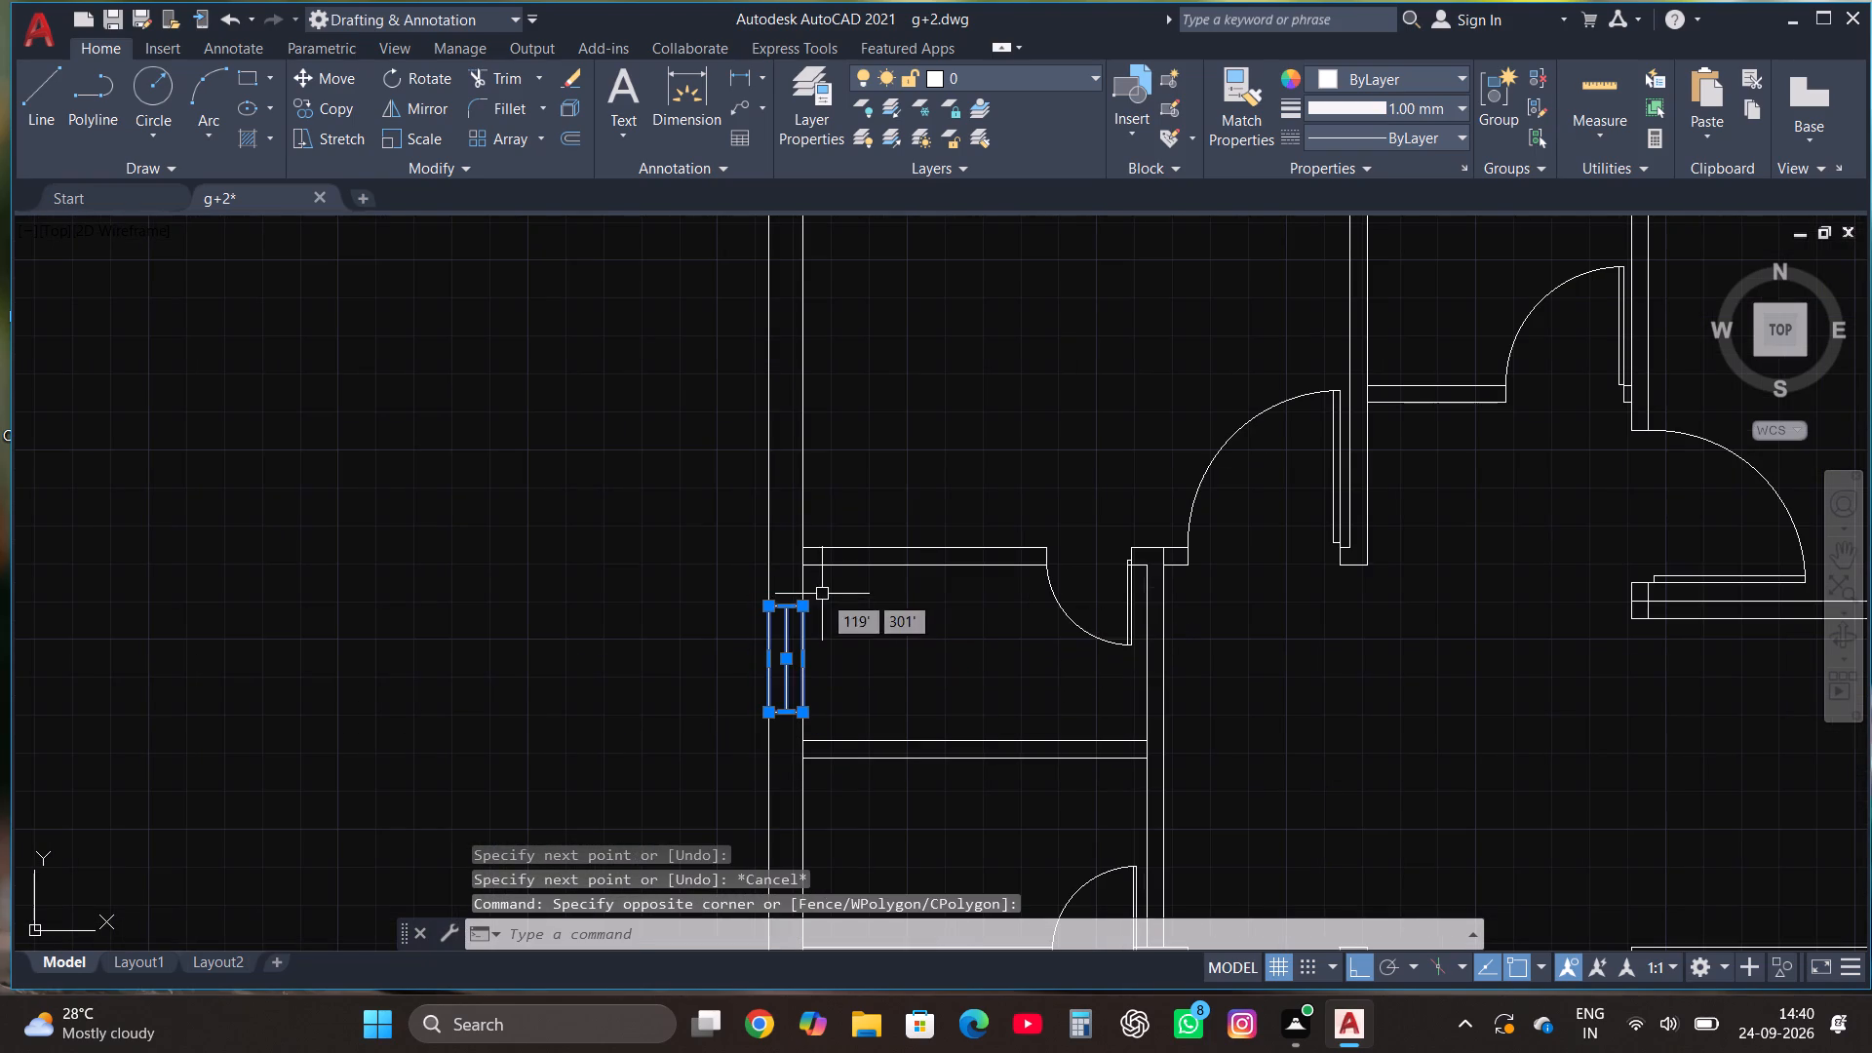
left_click(333, 100)
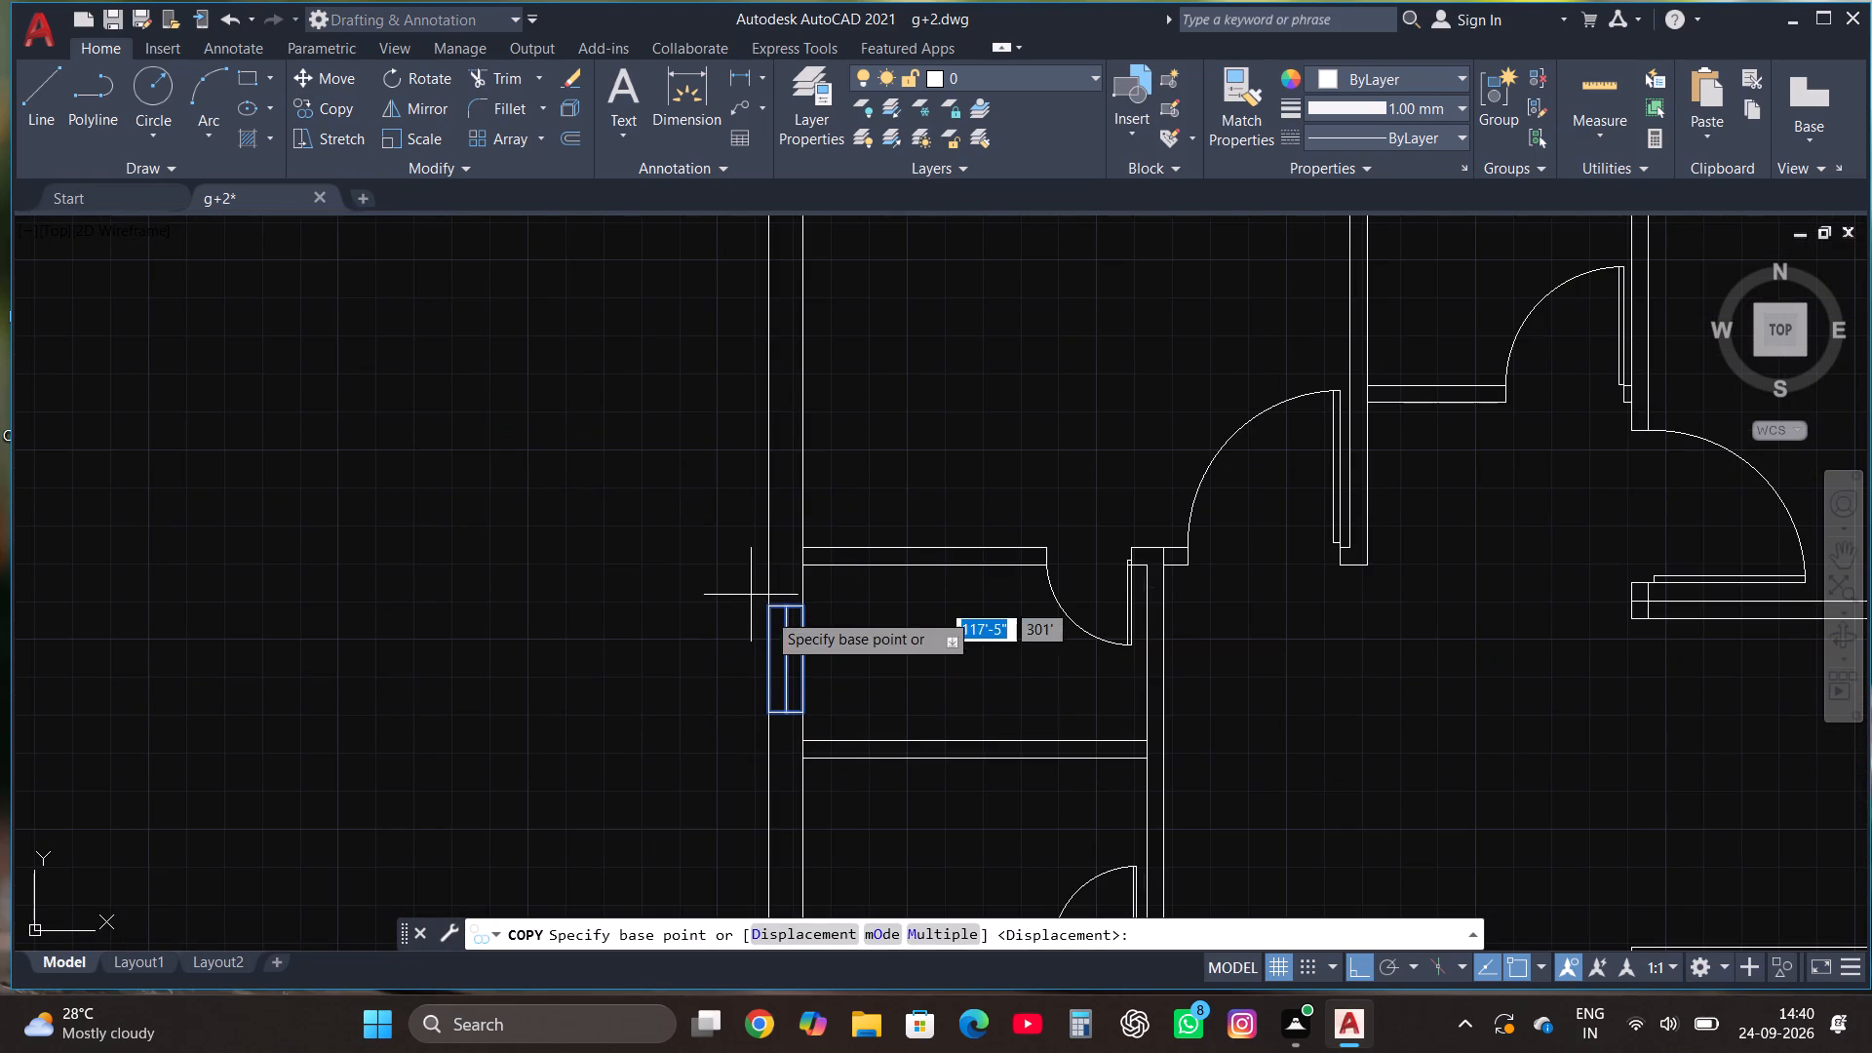
left_click(800, 606)
scroll(800, 608, "down", 1)
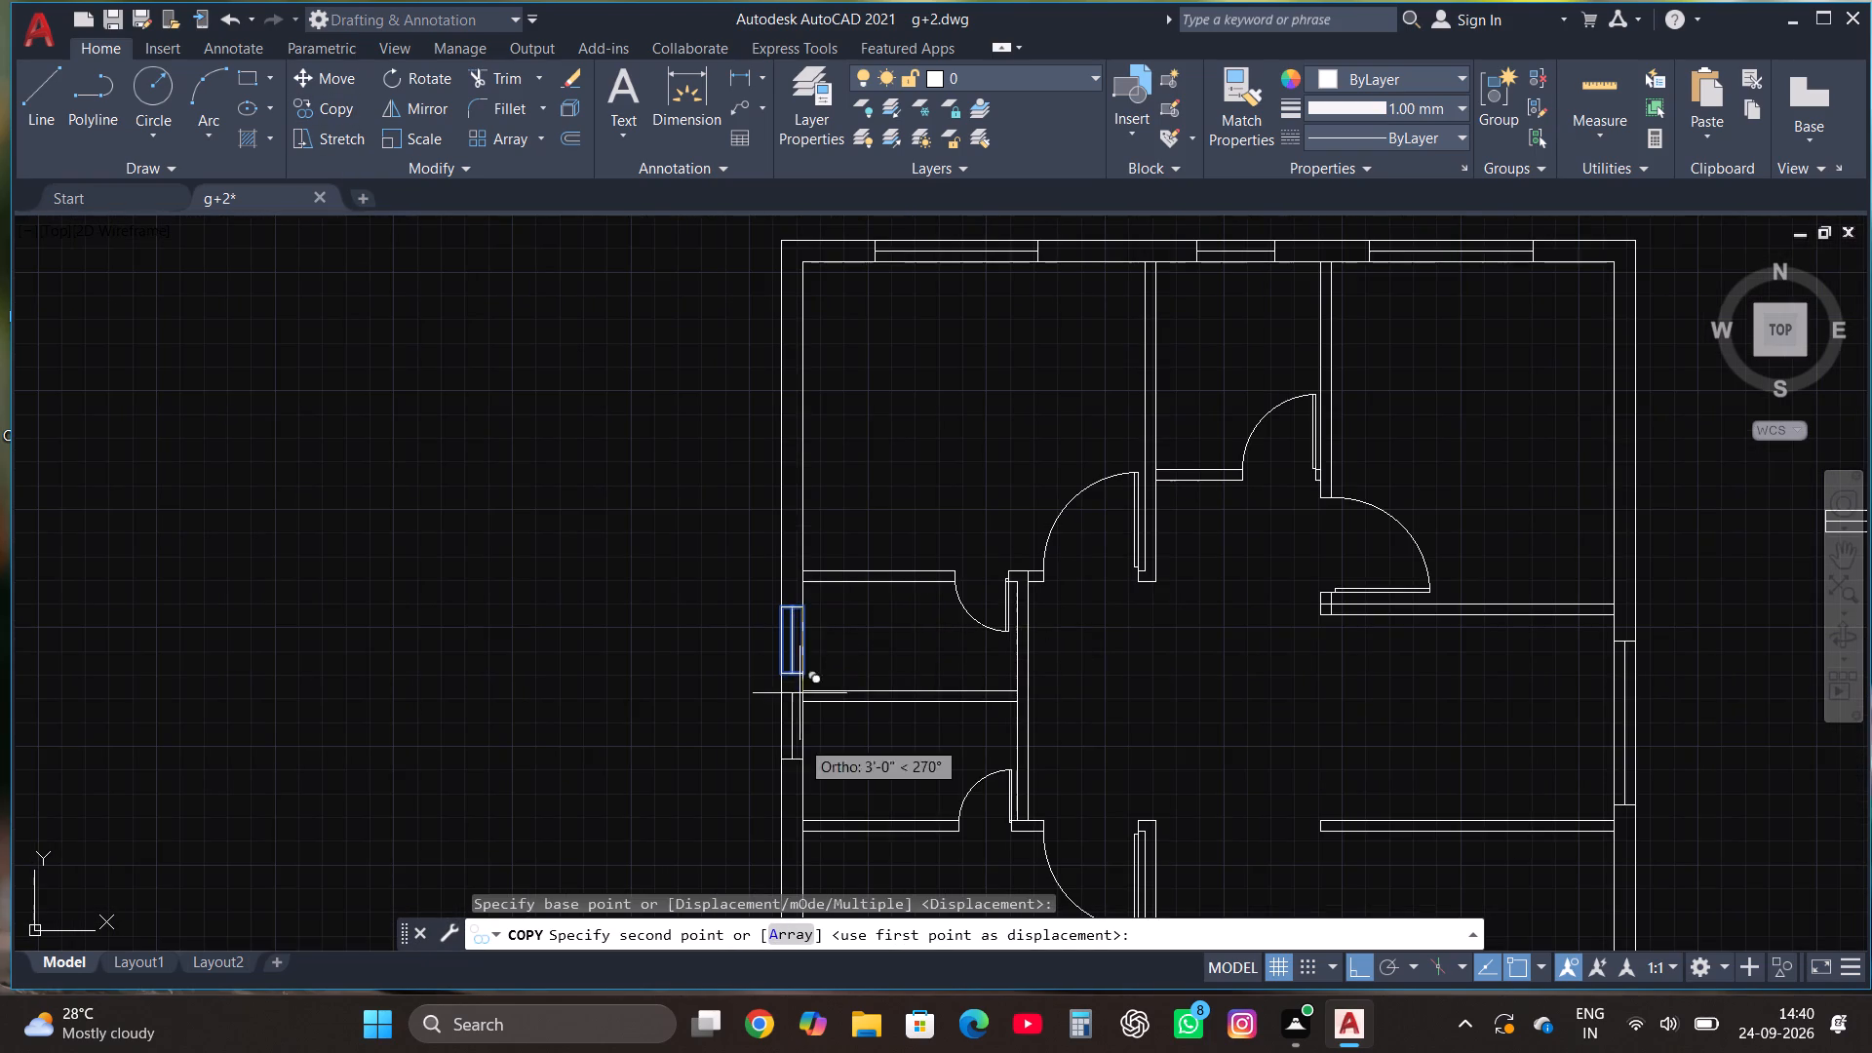
scroll(799, 757, "up", 1)
left_click(802, 723)
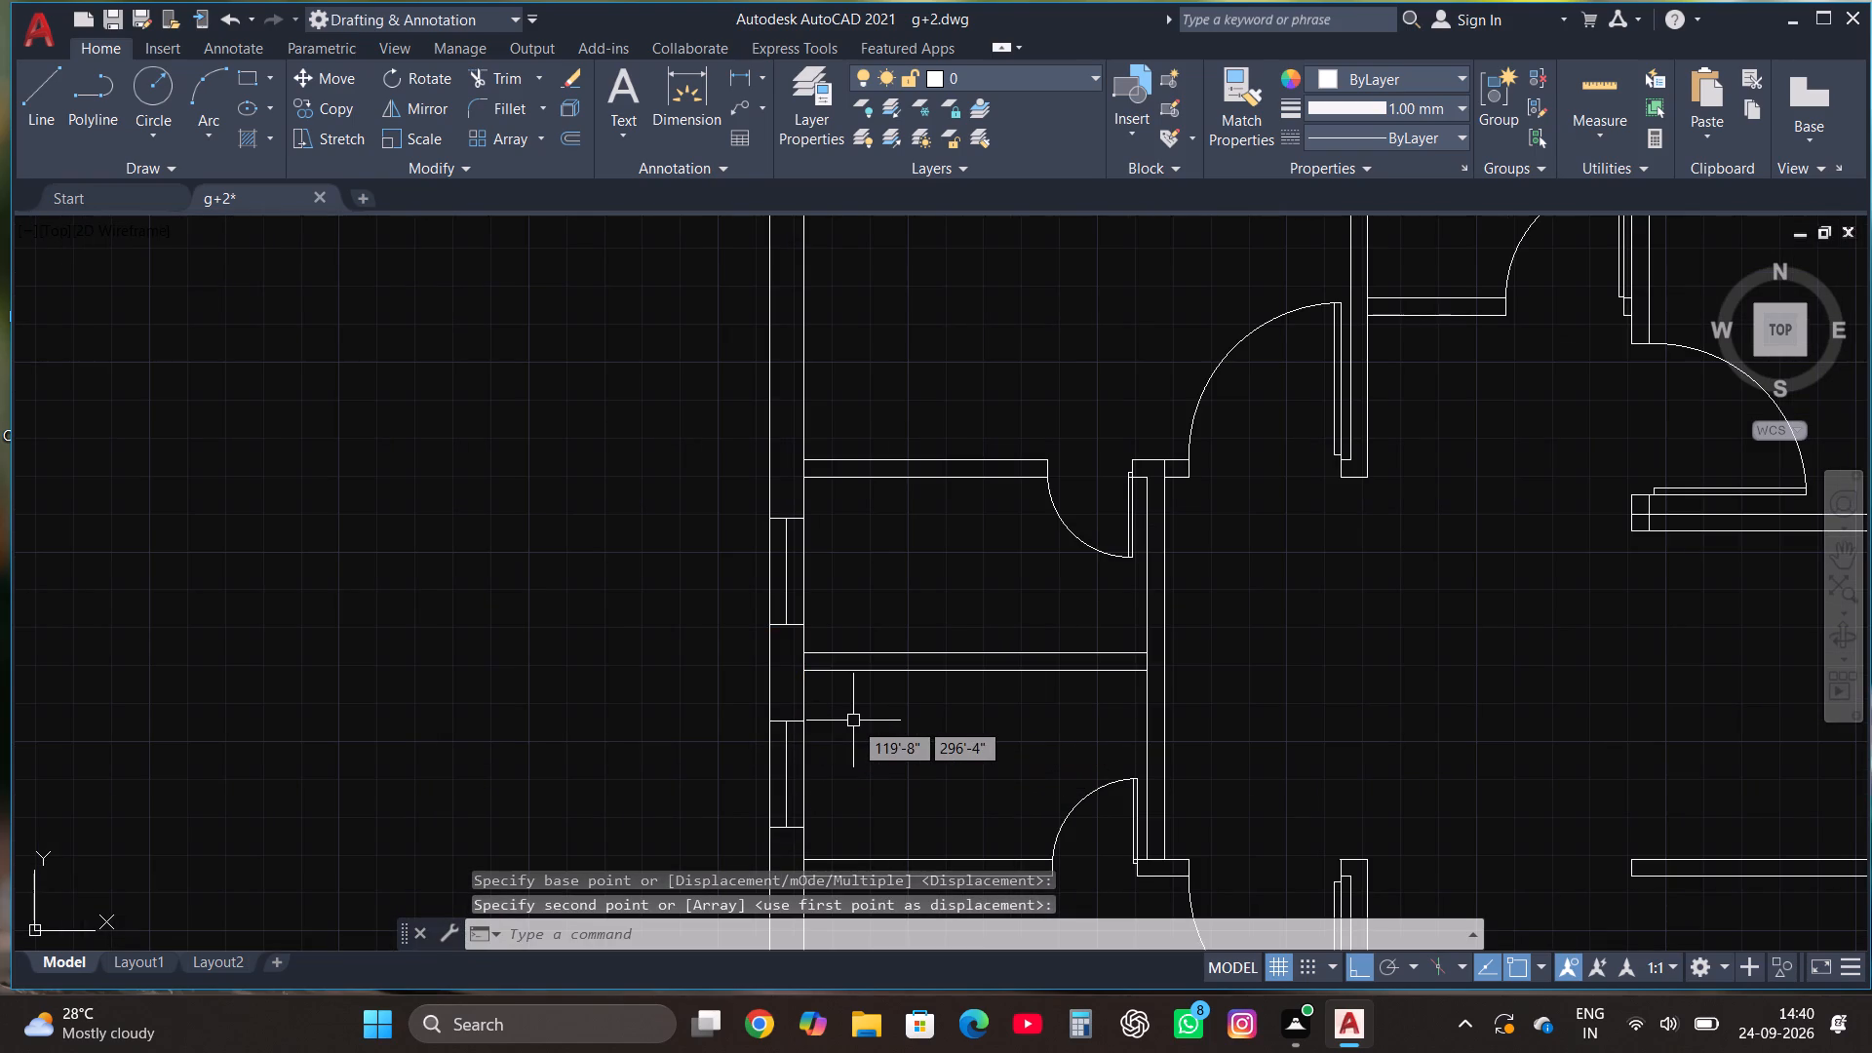
key("Escape")
Delete the spare window symbol lying outside the new floor plan, east of it.
scroll(852, 721, "down", 2)
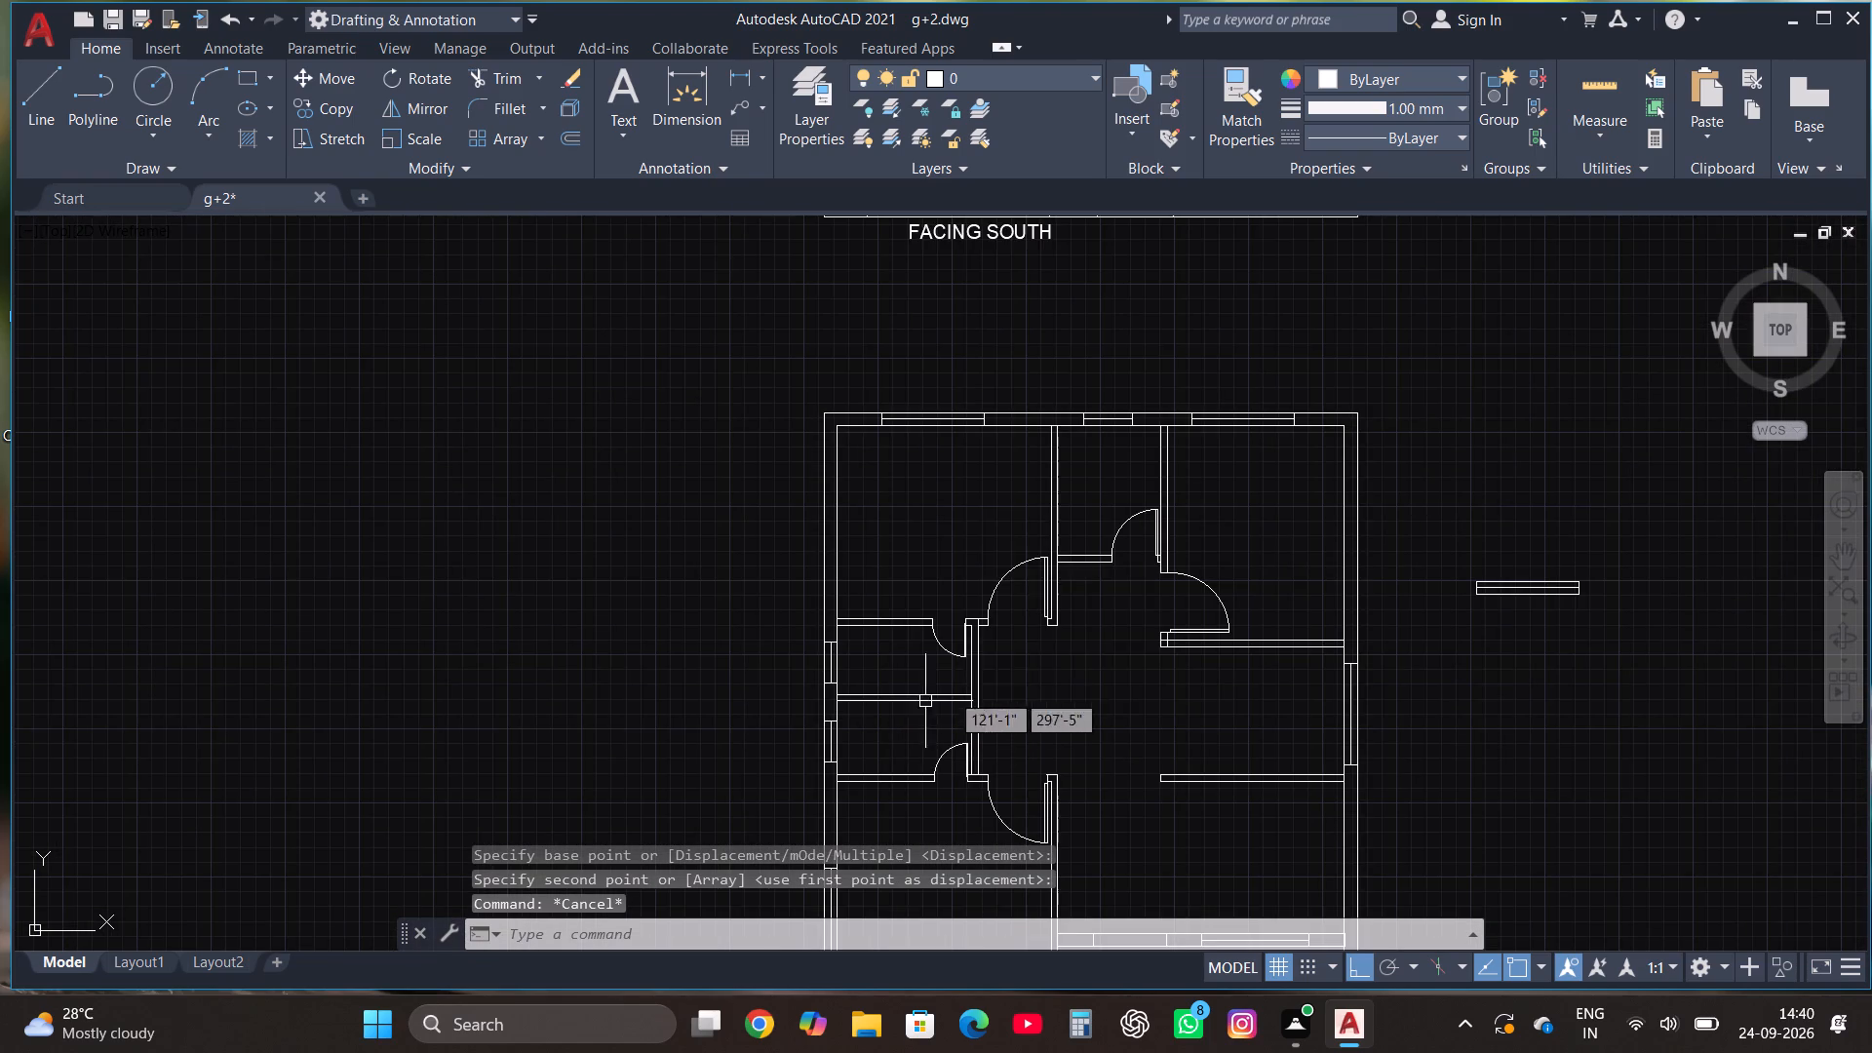
scroll(964, 547, "down", 1)
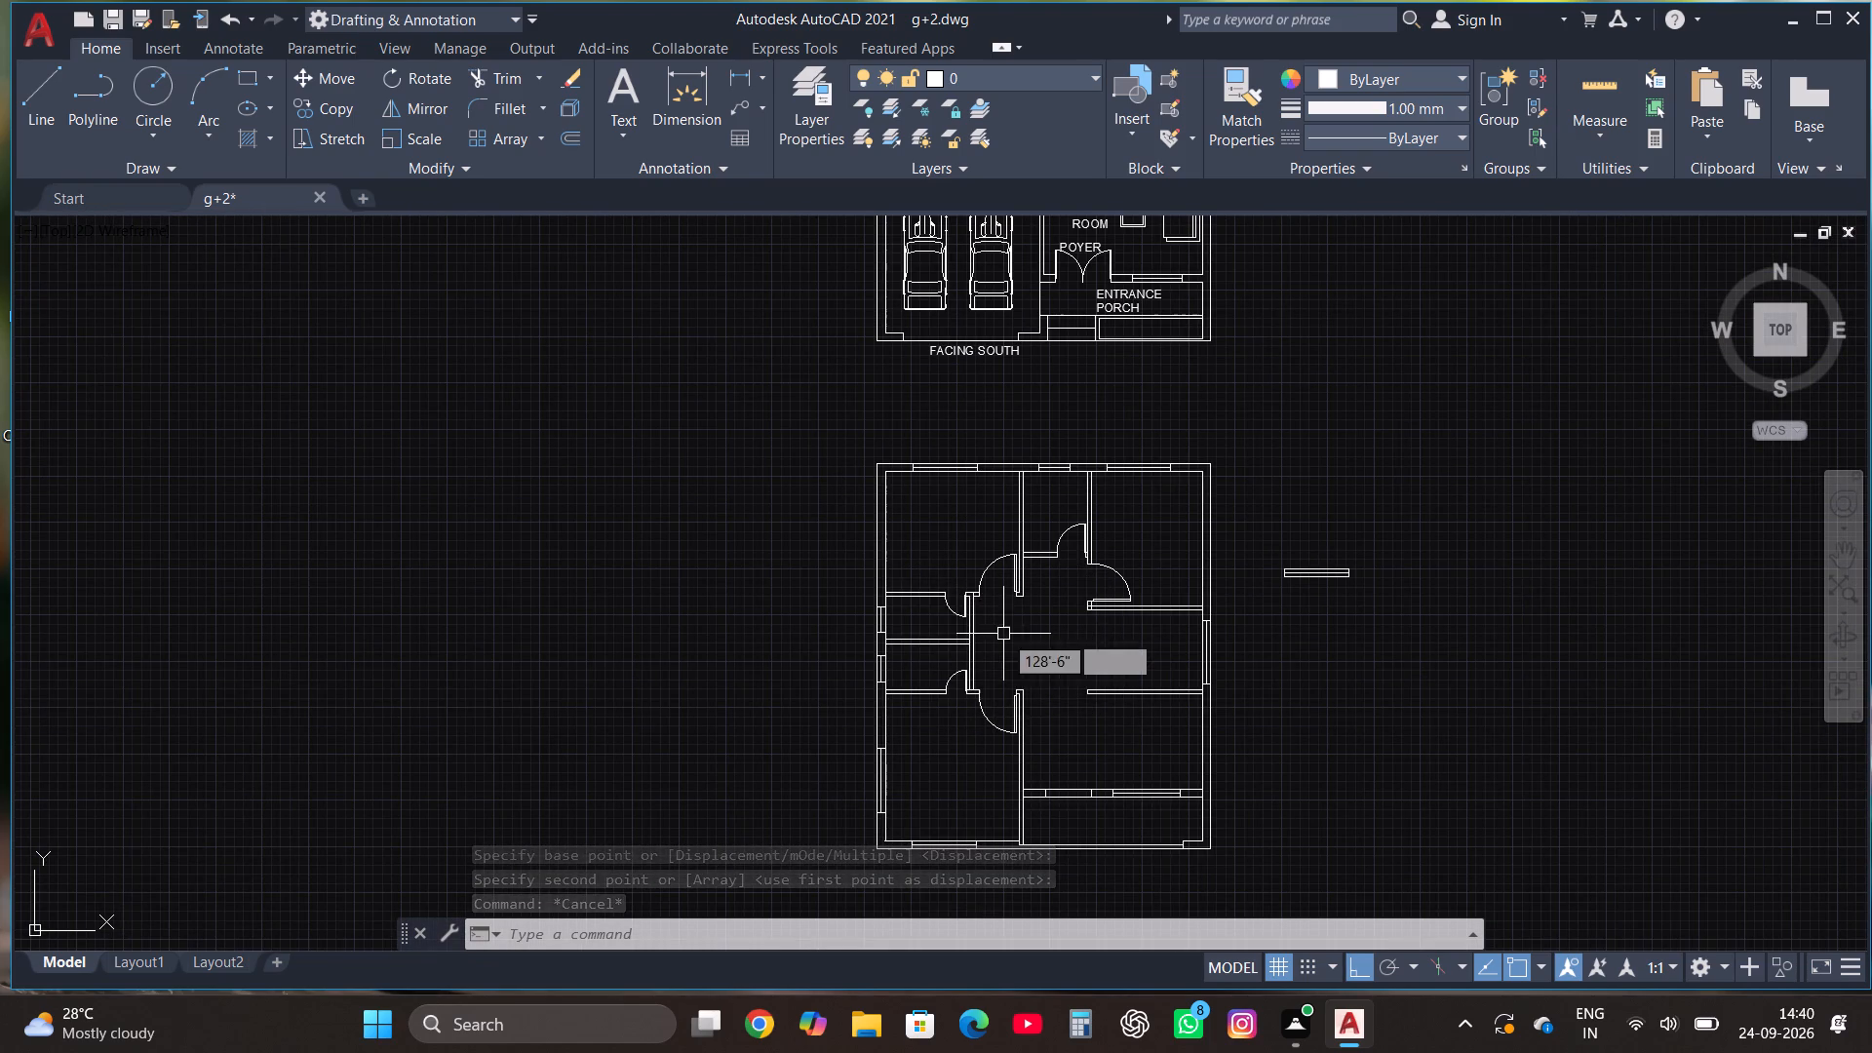
scroll(1024, 469, "up", 1)
scroll(916, 657, "down", 2)
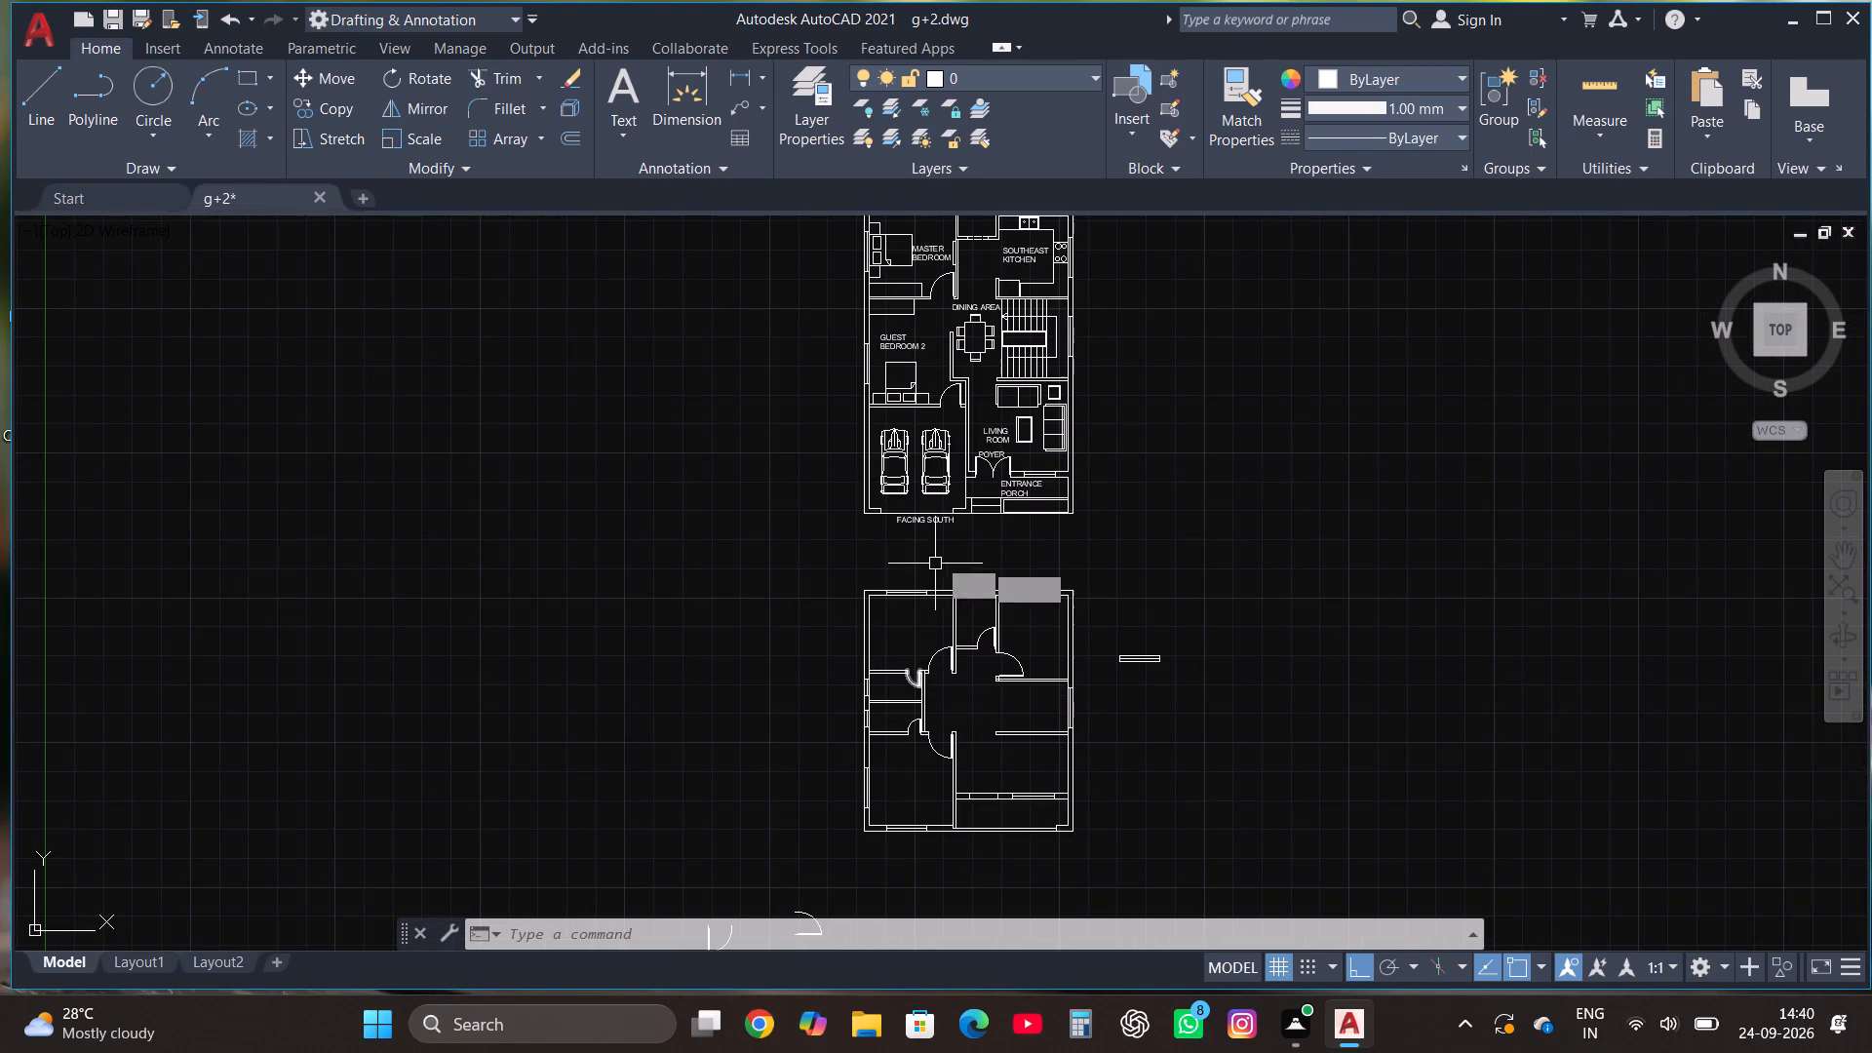
left_click_drag(1165, 696, 1161, 685)
left_click(1140, 624)
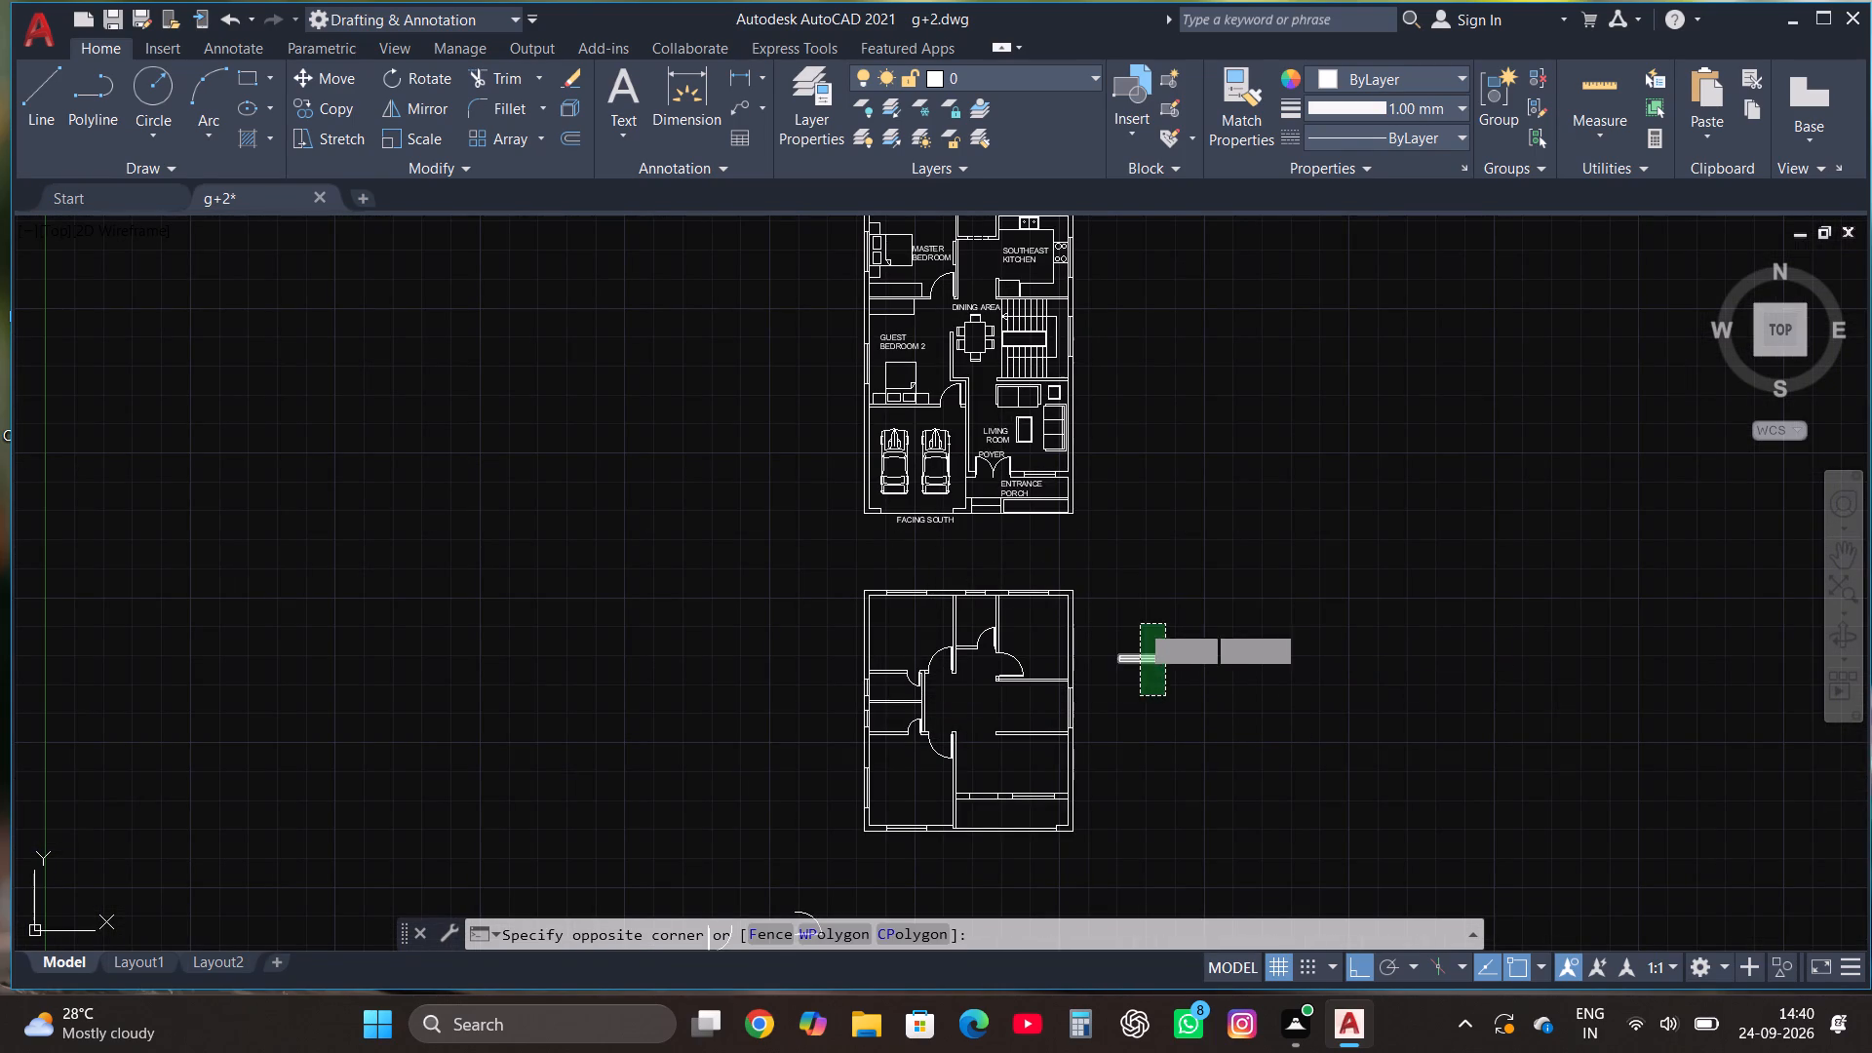
key("Delete")
Copy the master bedroom's bed with both nightstands from the ground-floor plan to the northwest room's west wall in the new plan.
scroll(1148, 793, "down", 1)
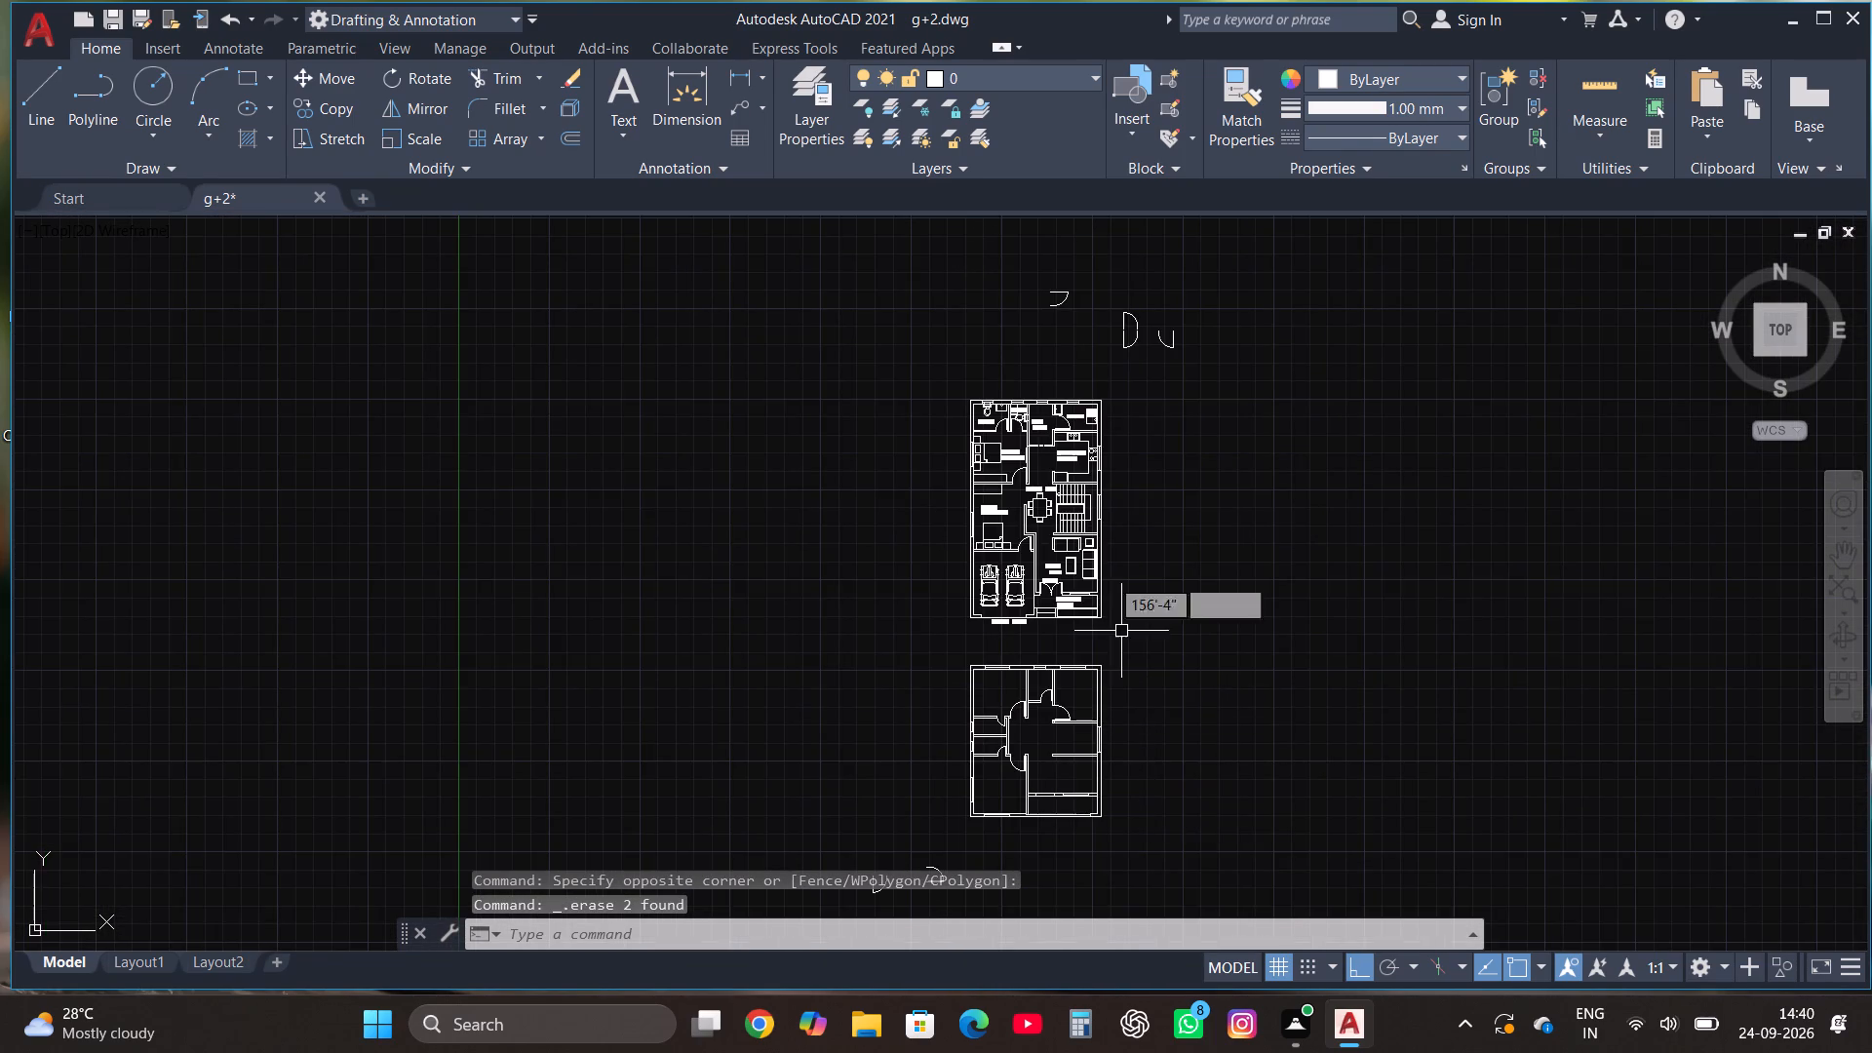
scroll(1089, 347, "up", 1)
scroll(961, 516, "up", 3)
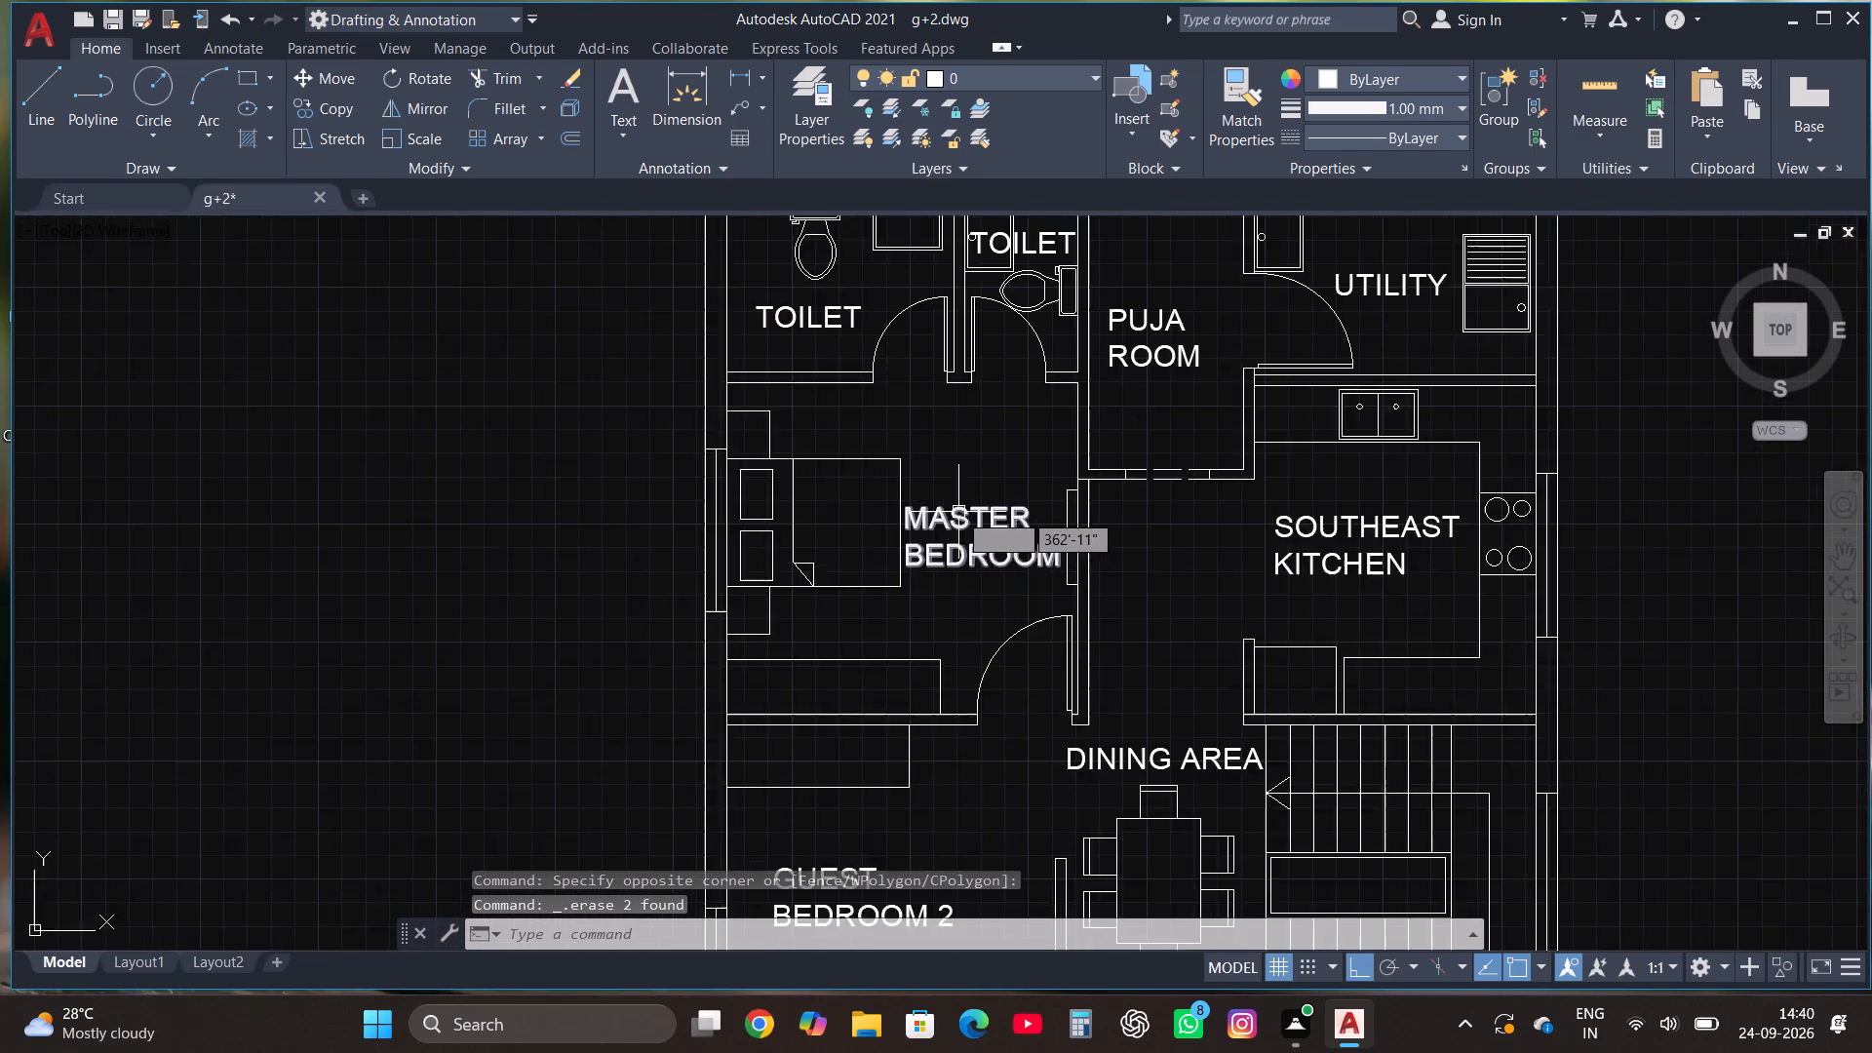
scroll(955, 510, "up", 1)
left_click(581, 721)
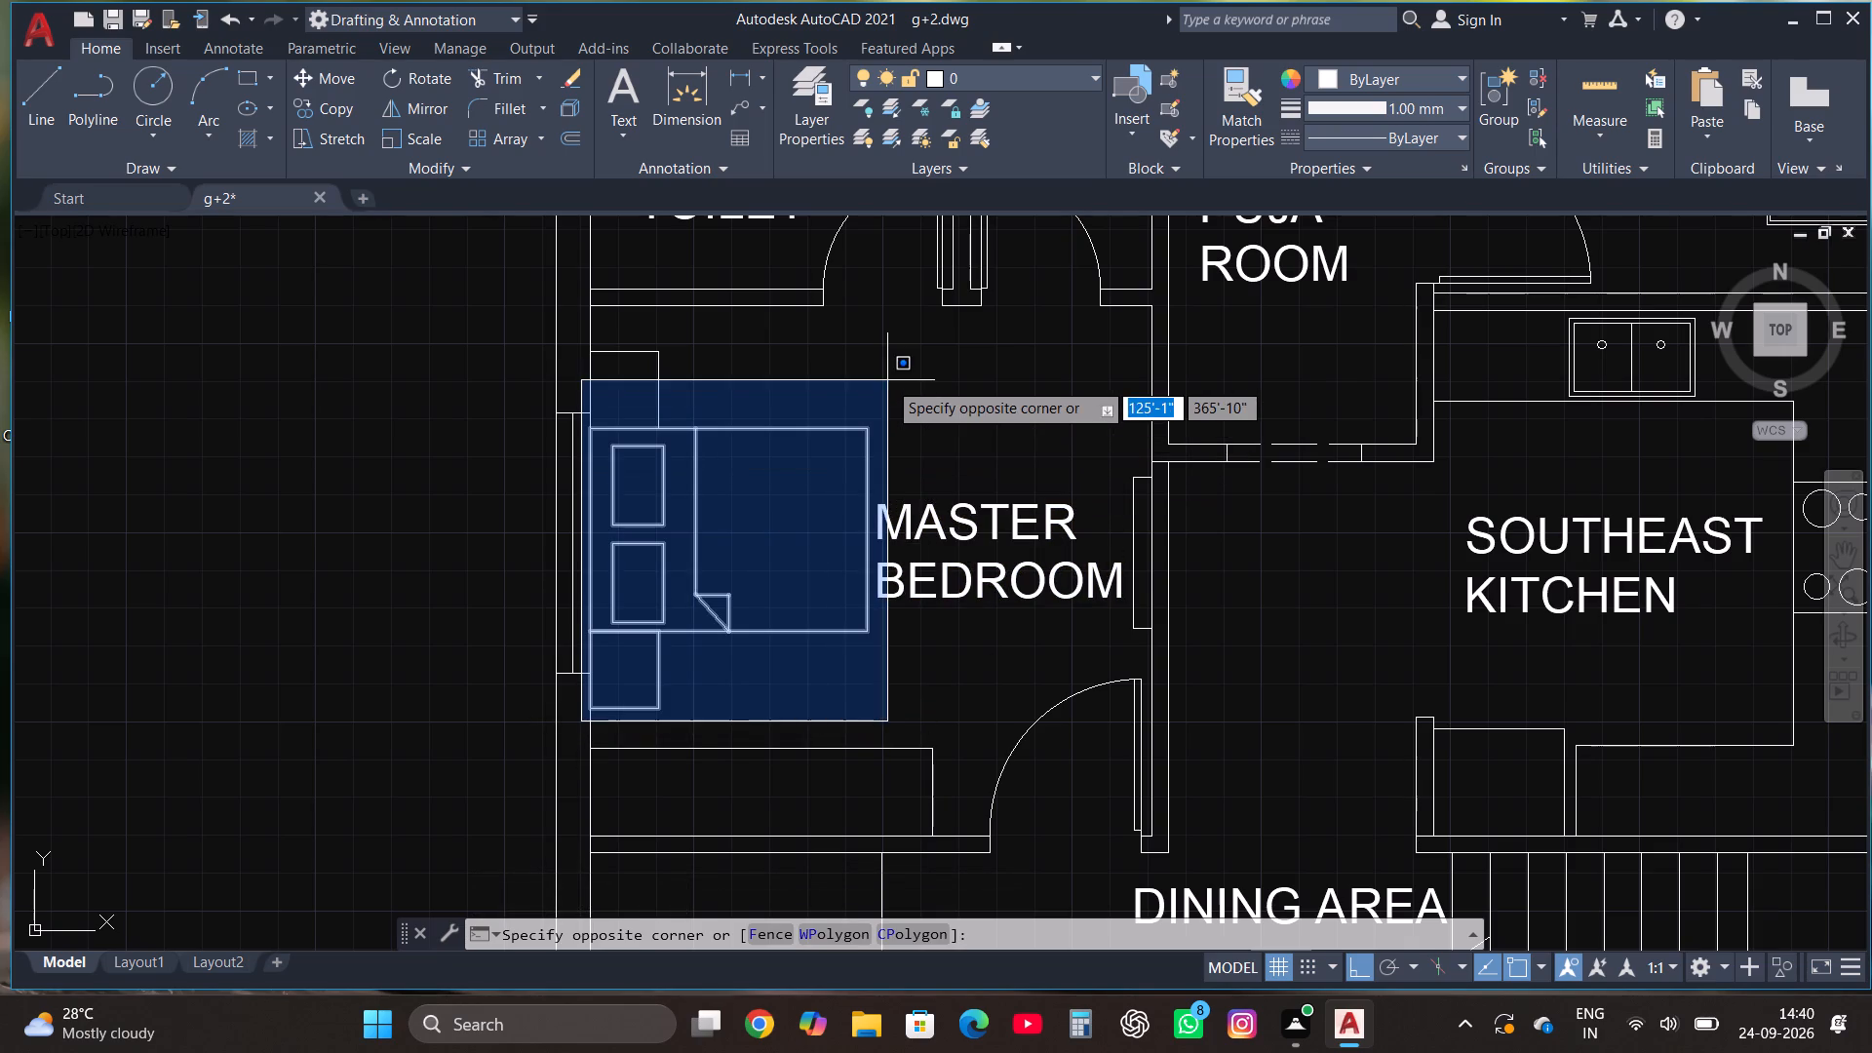
left_click(876, 345)
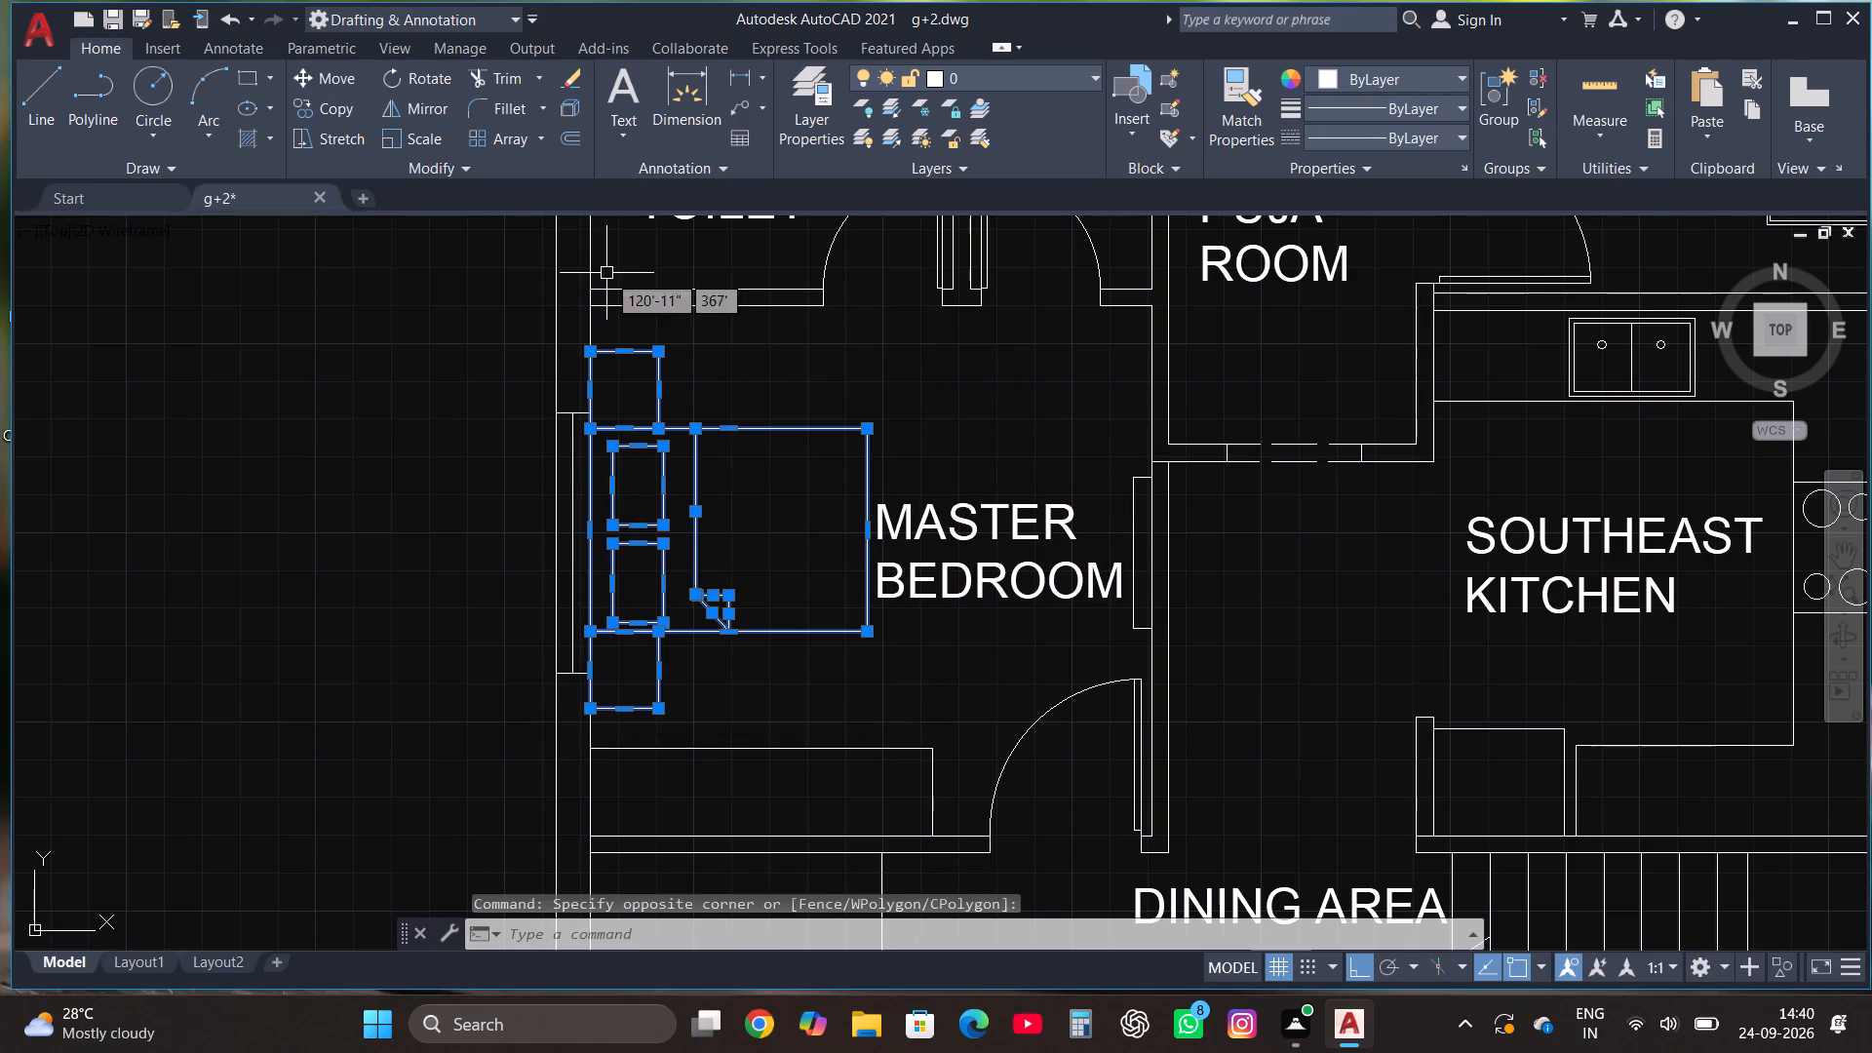
left_click(345, 104)
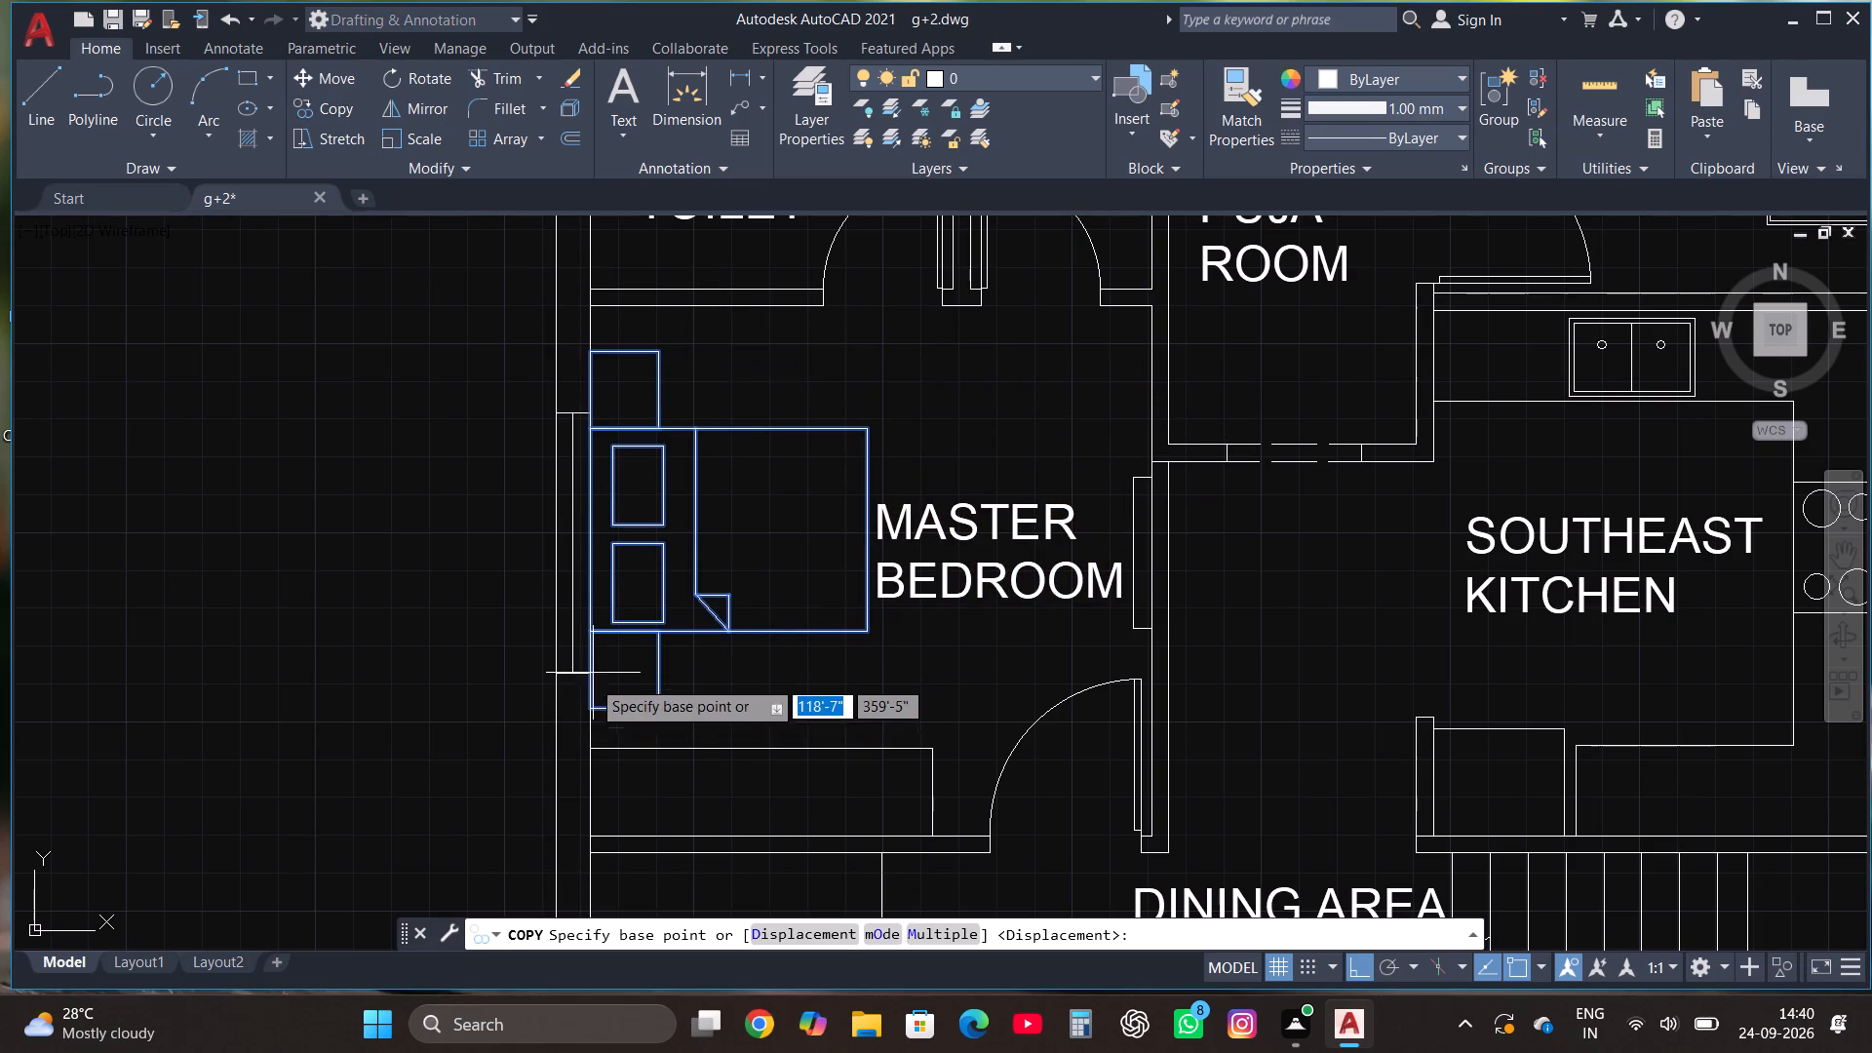
left_click(586, 708)
scroll(799, 591, "down", 2)
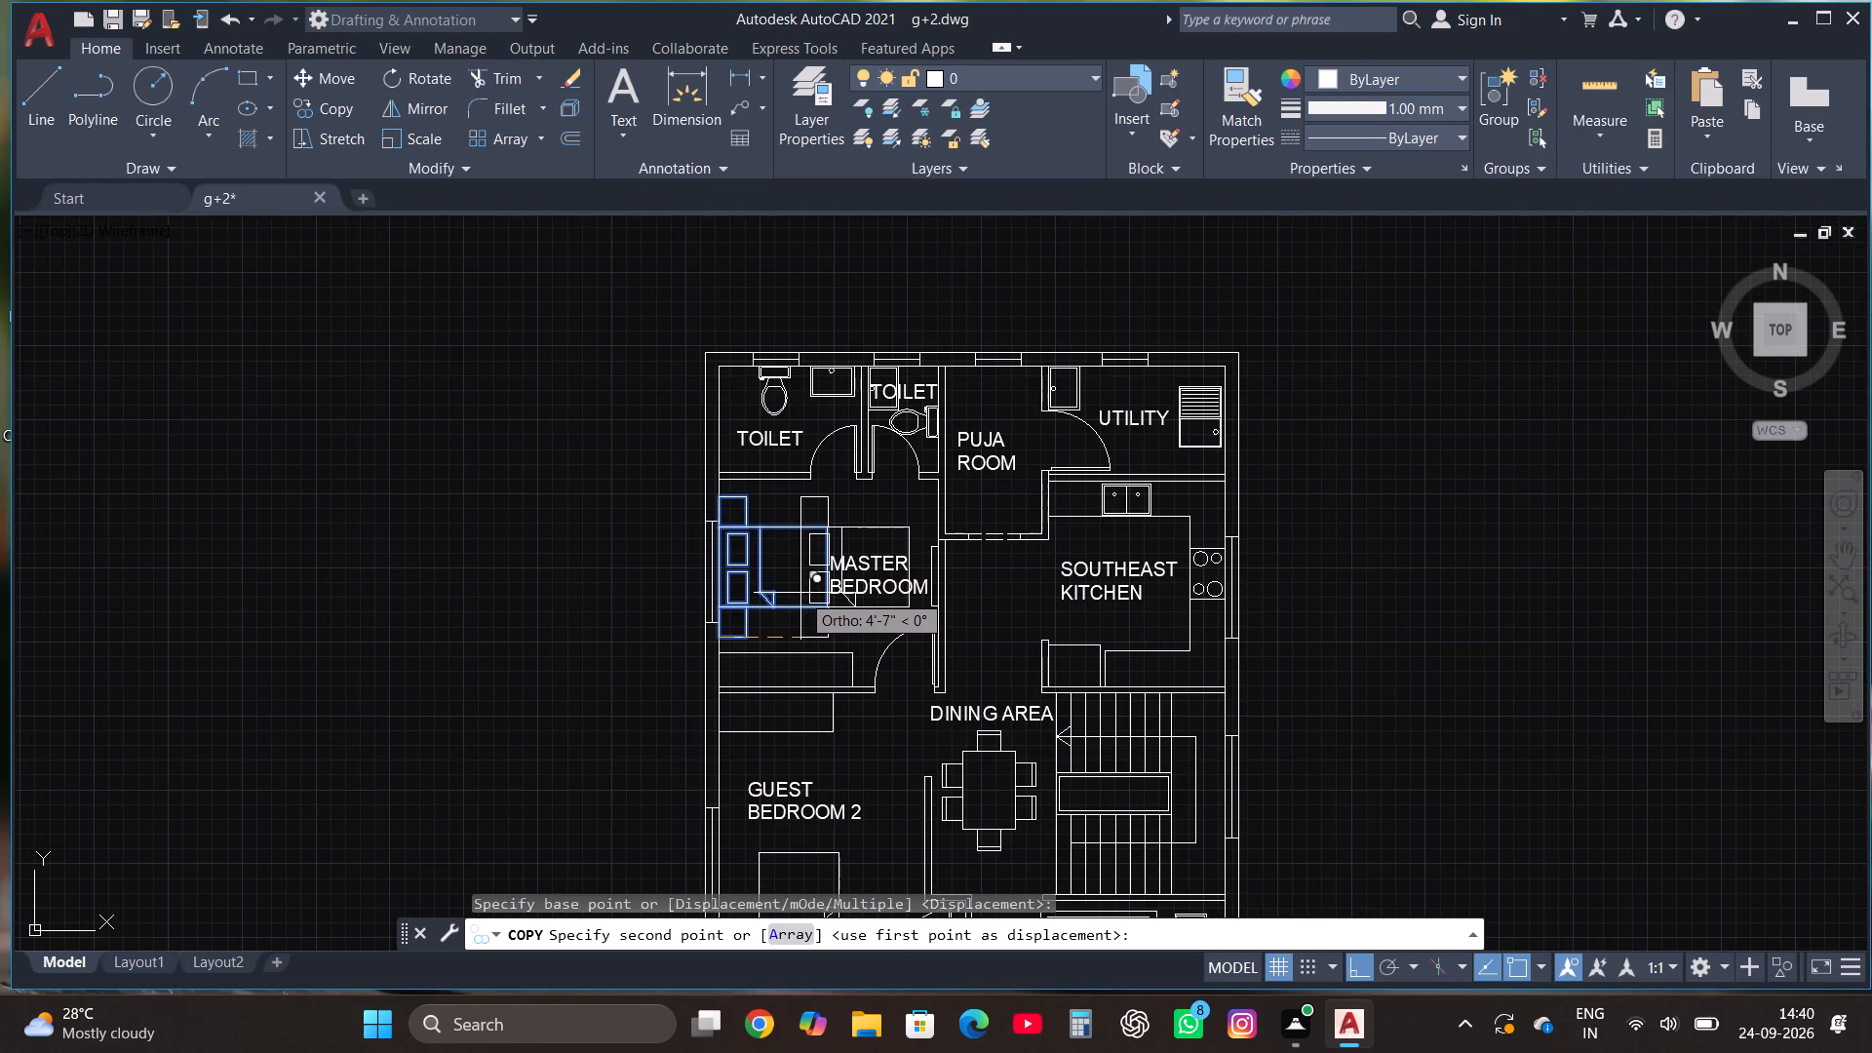
key("F8")
scroll(819, 492, "down", 2)
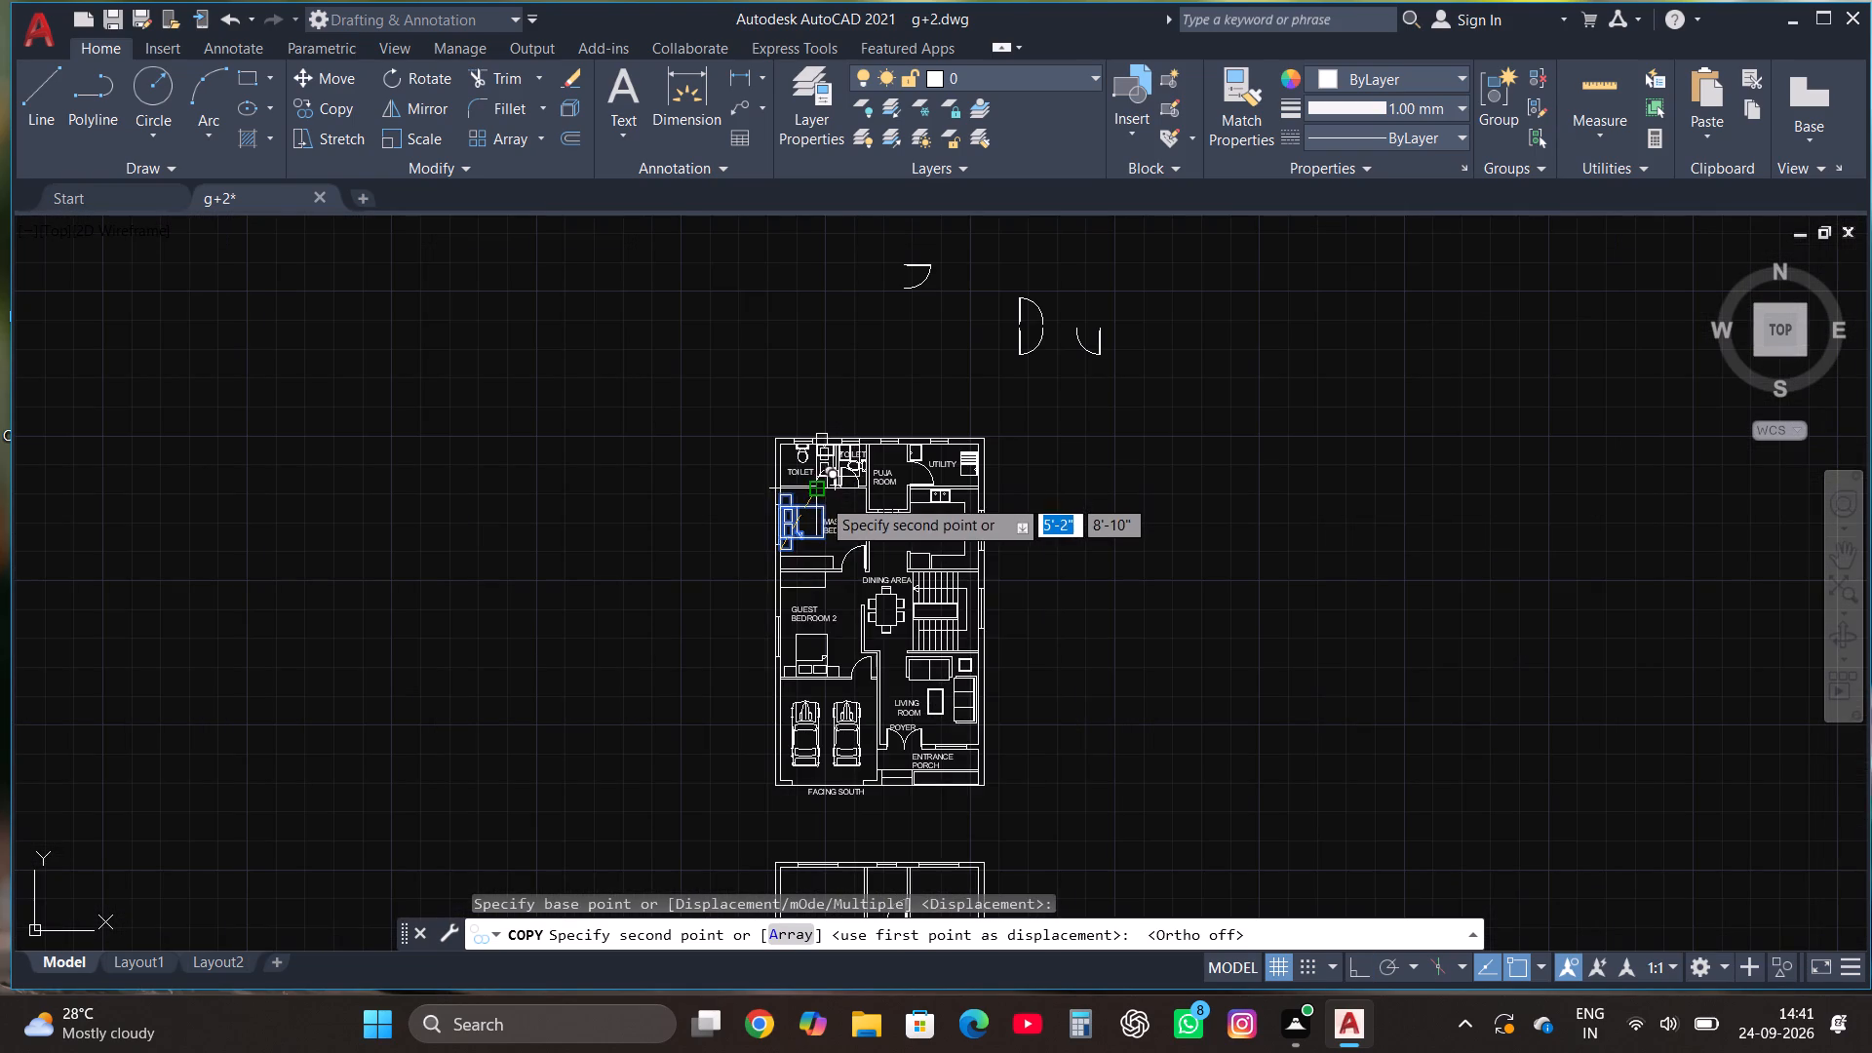
scroll(844, 630, "down", 2)
scroll(828, 734, "up", 4)
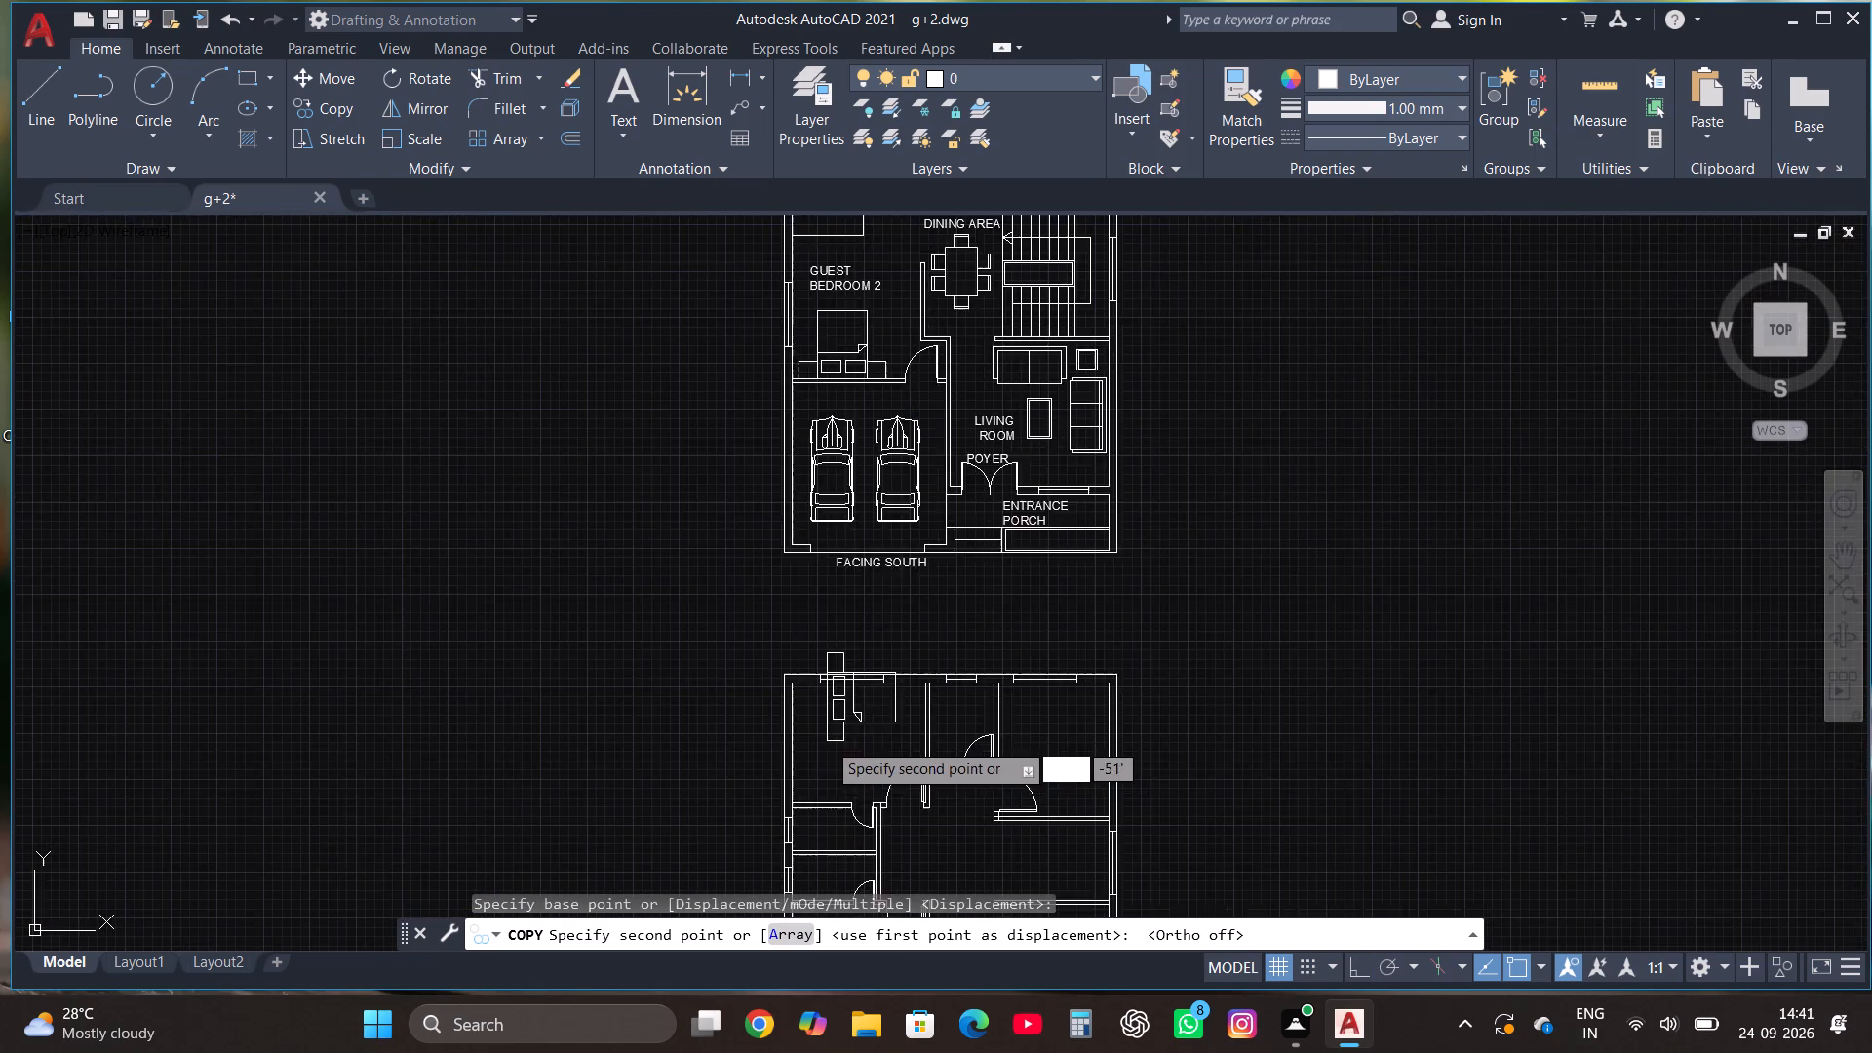
scroll(785, 788, "up", 1)
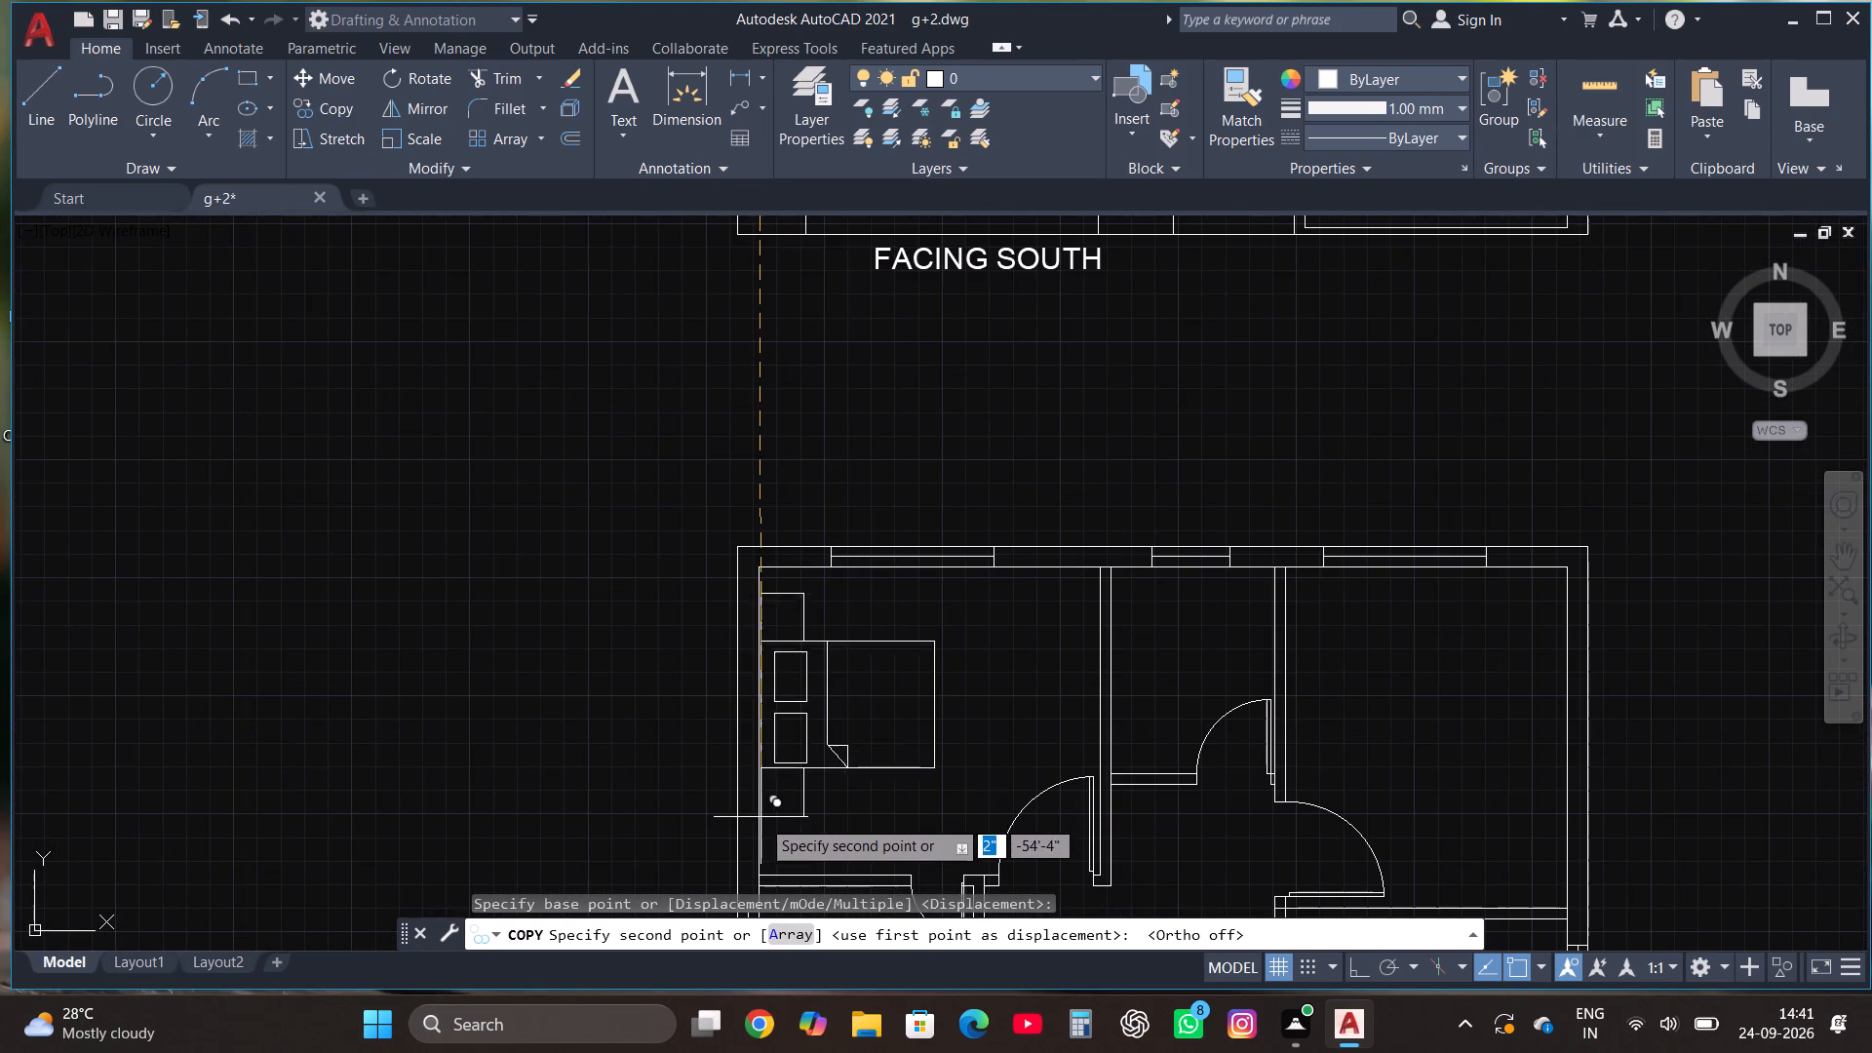
left_click(760, 829)
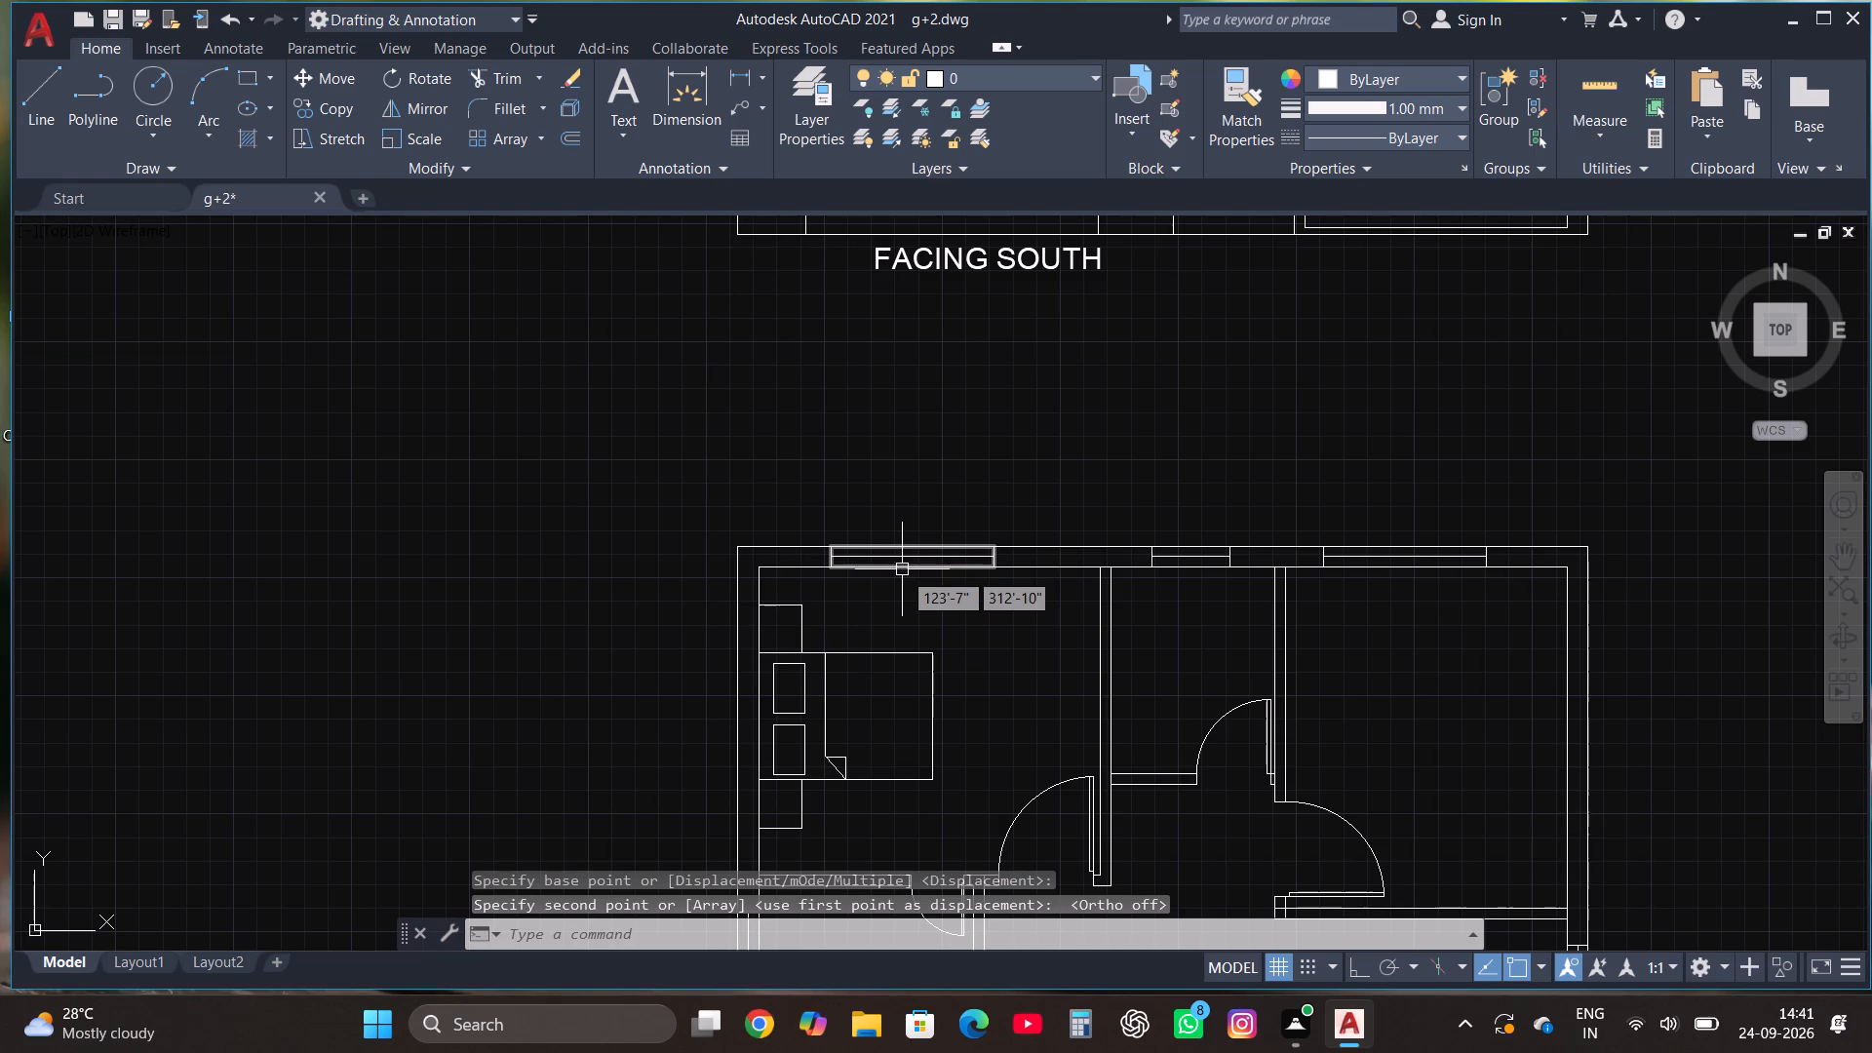
Copy the northwest room's bed with both nightstands to the west wall of the southwest room.
scroll(876, 593, "down", 1)
scroll(857, 709, "up", 1)
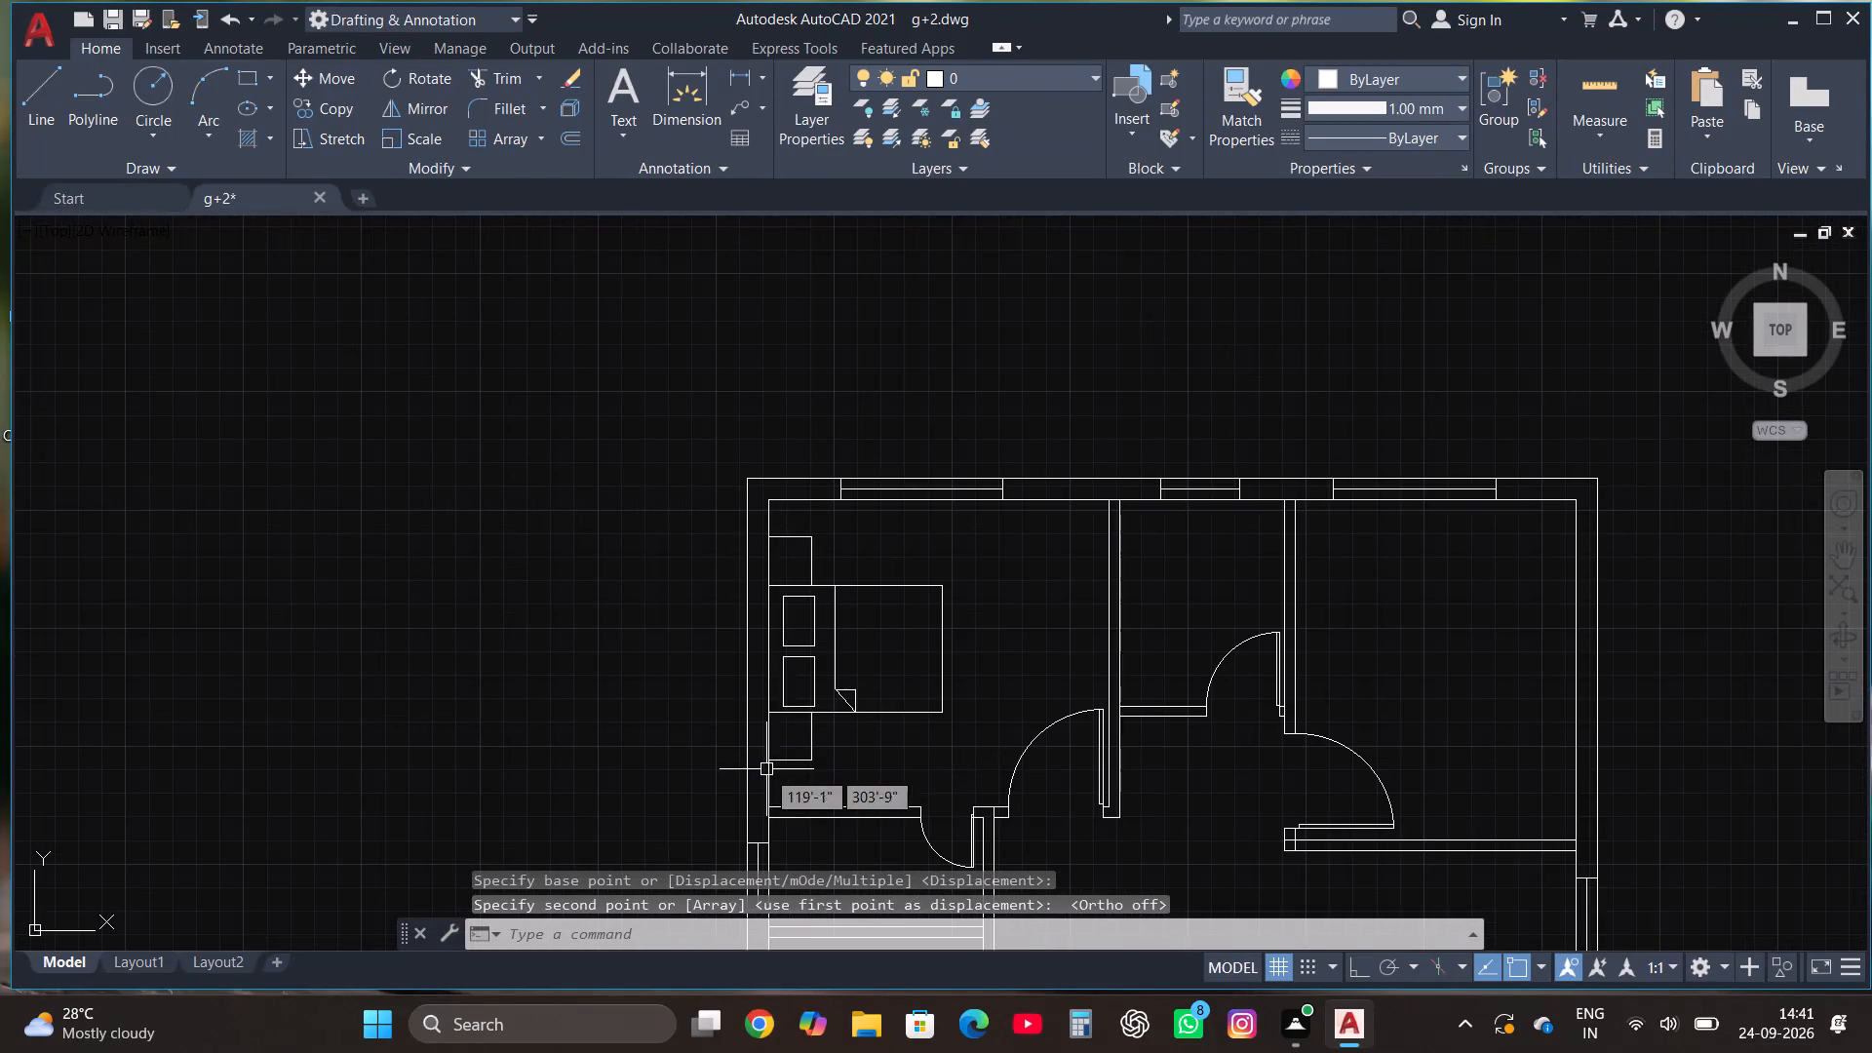
left_click(757, 781)
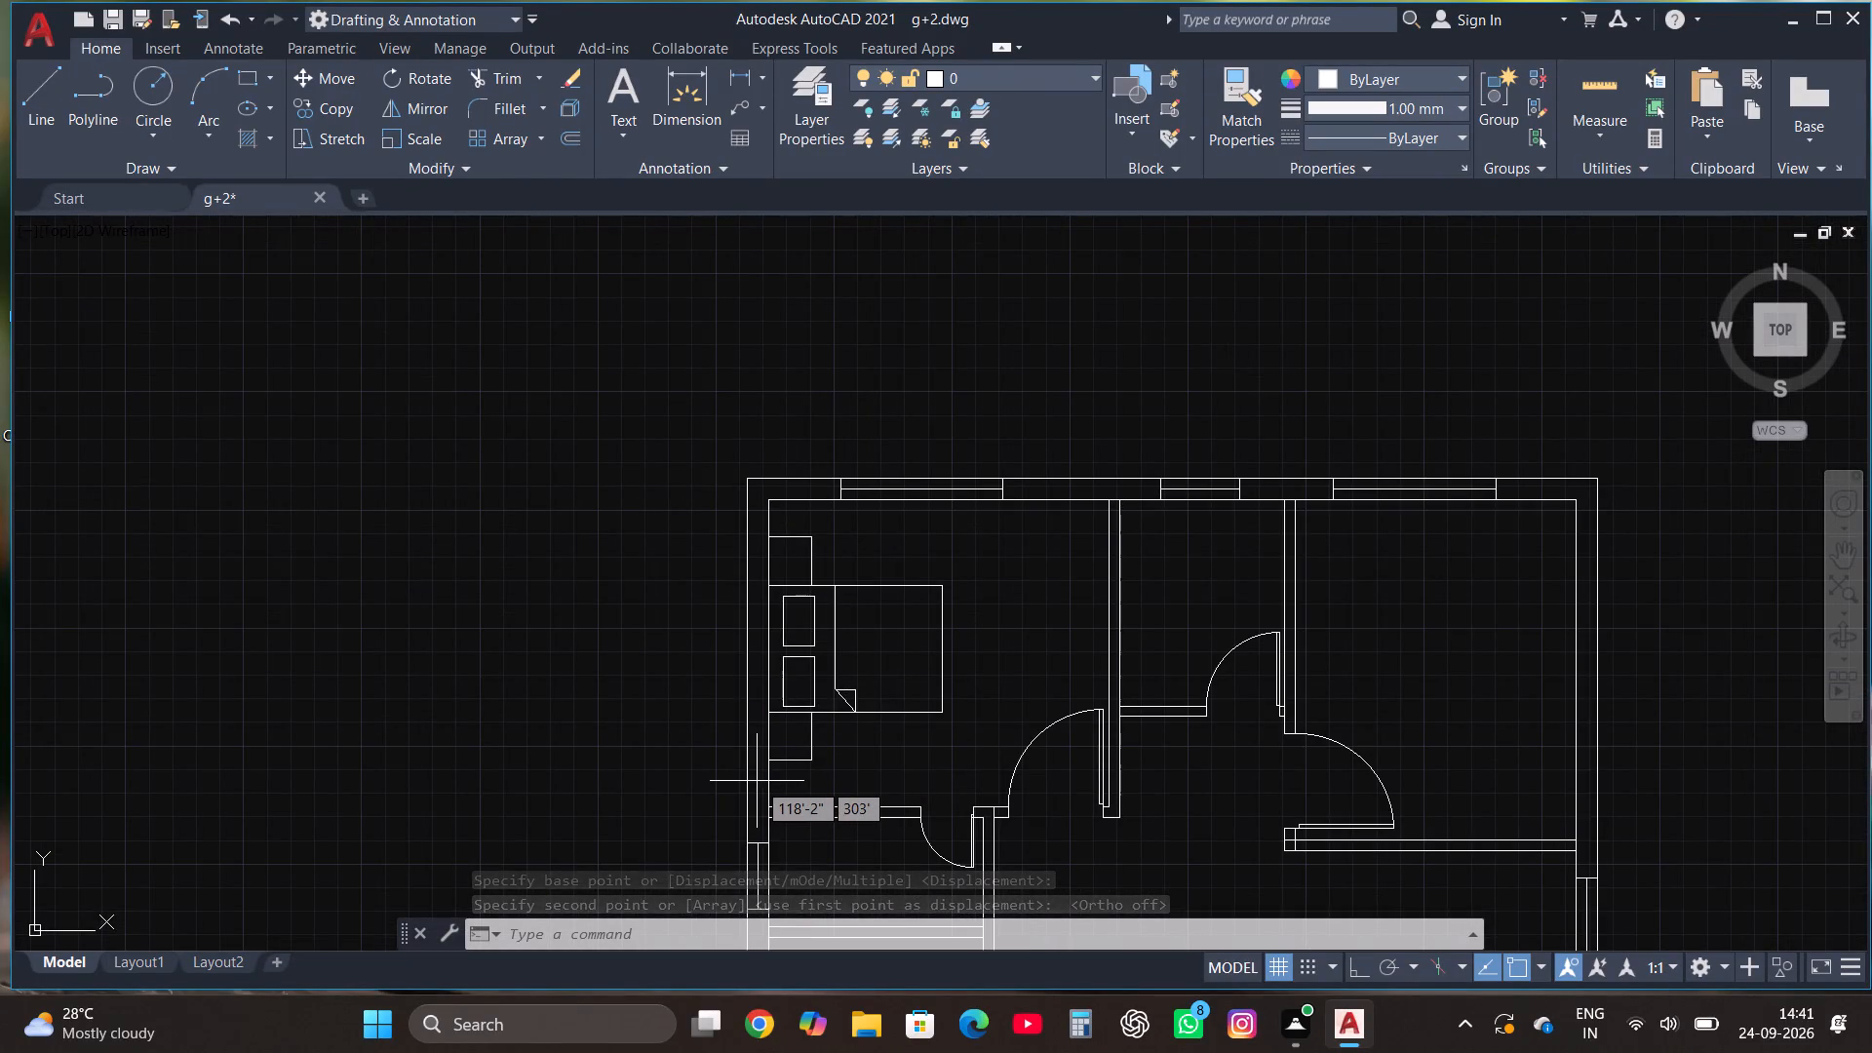
left_click(977, 529)
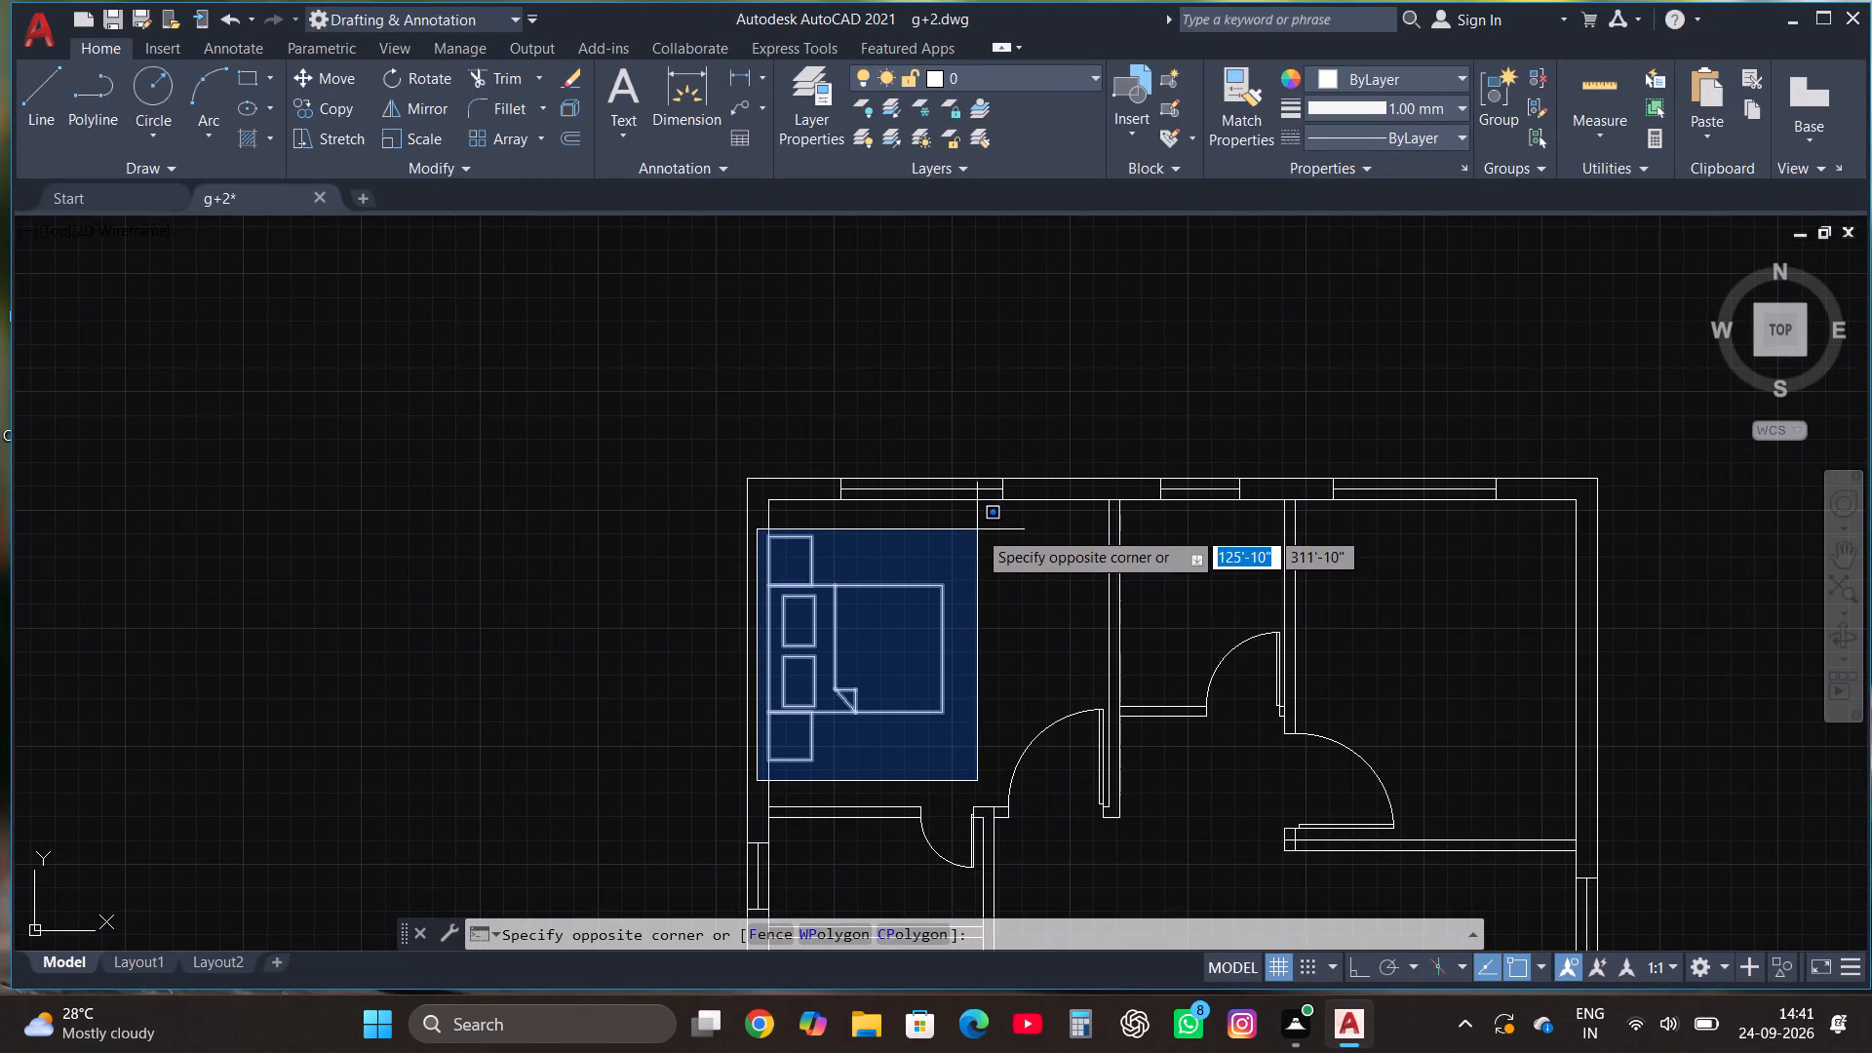
left_click(338, 108)
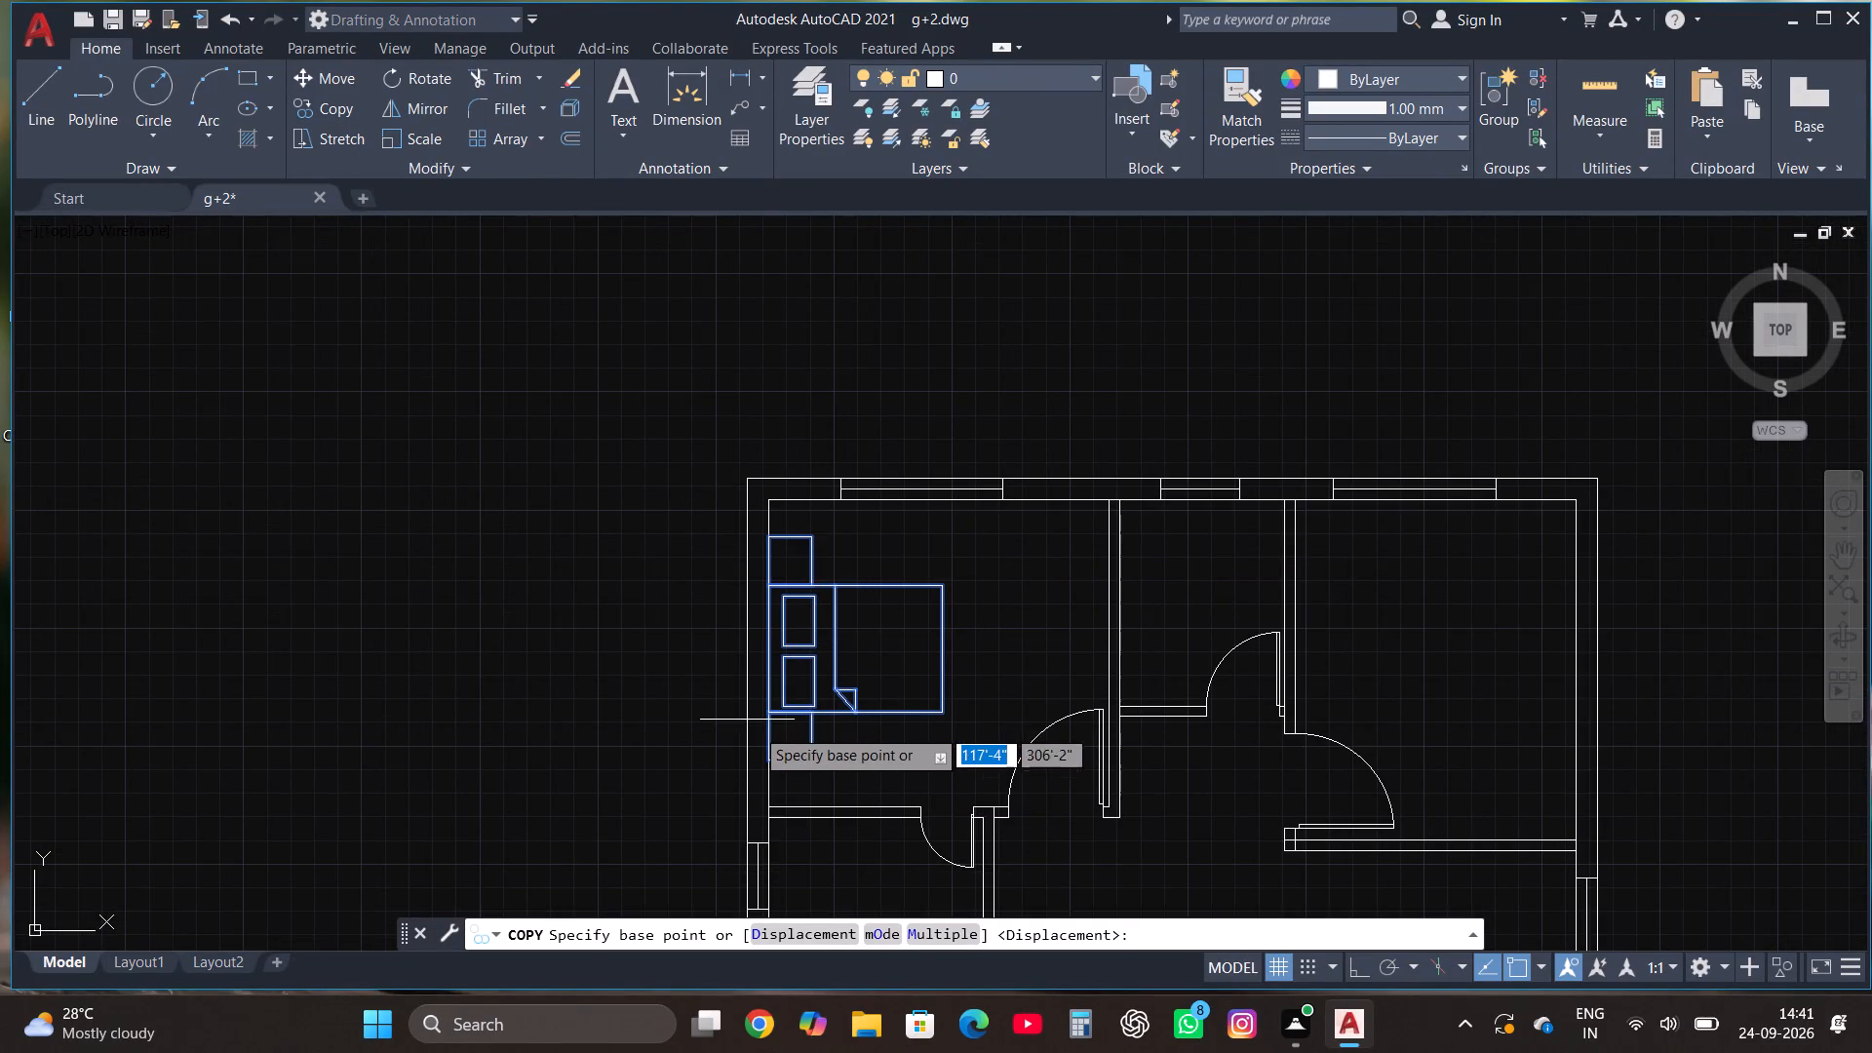
left_click(770, 765)
scroll(791, 638, "down", 1)
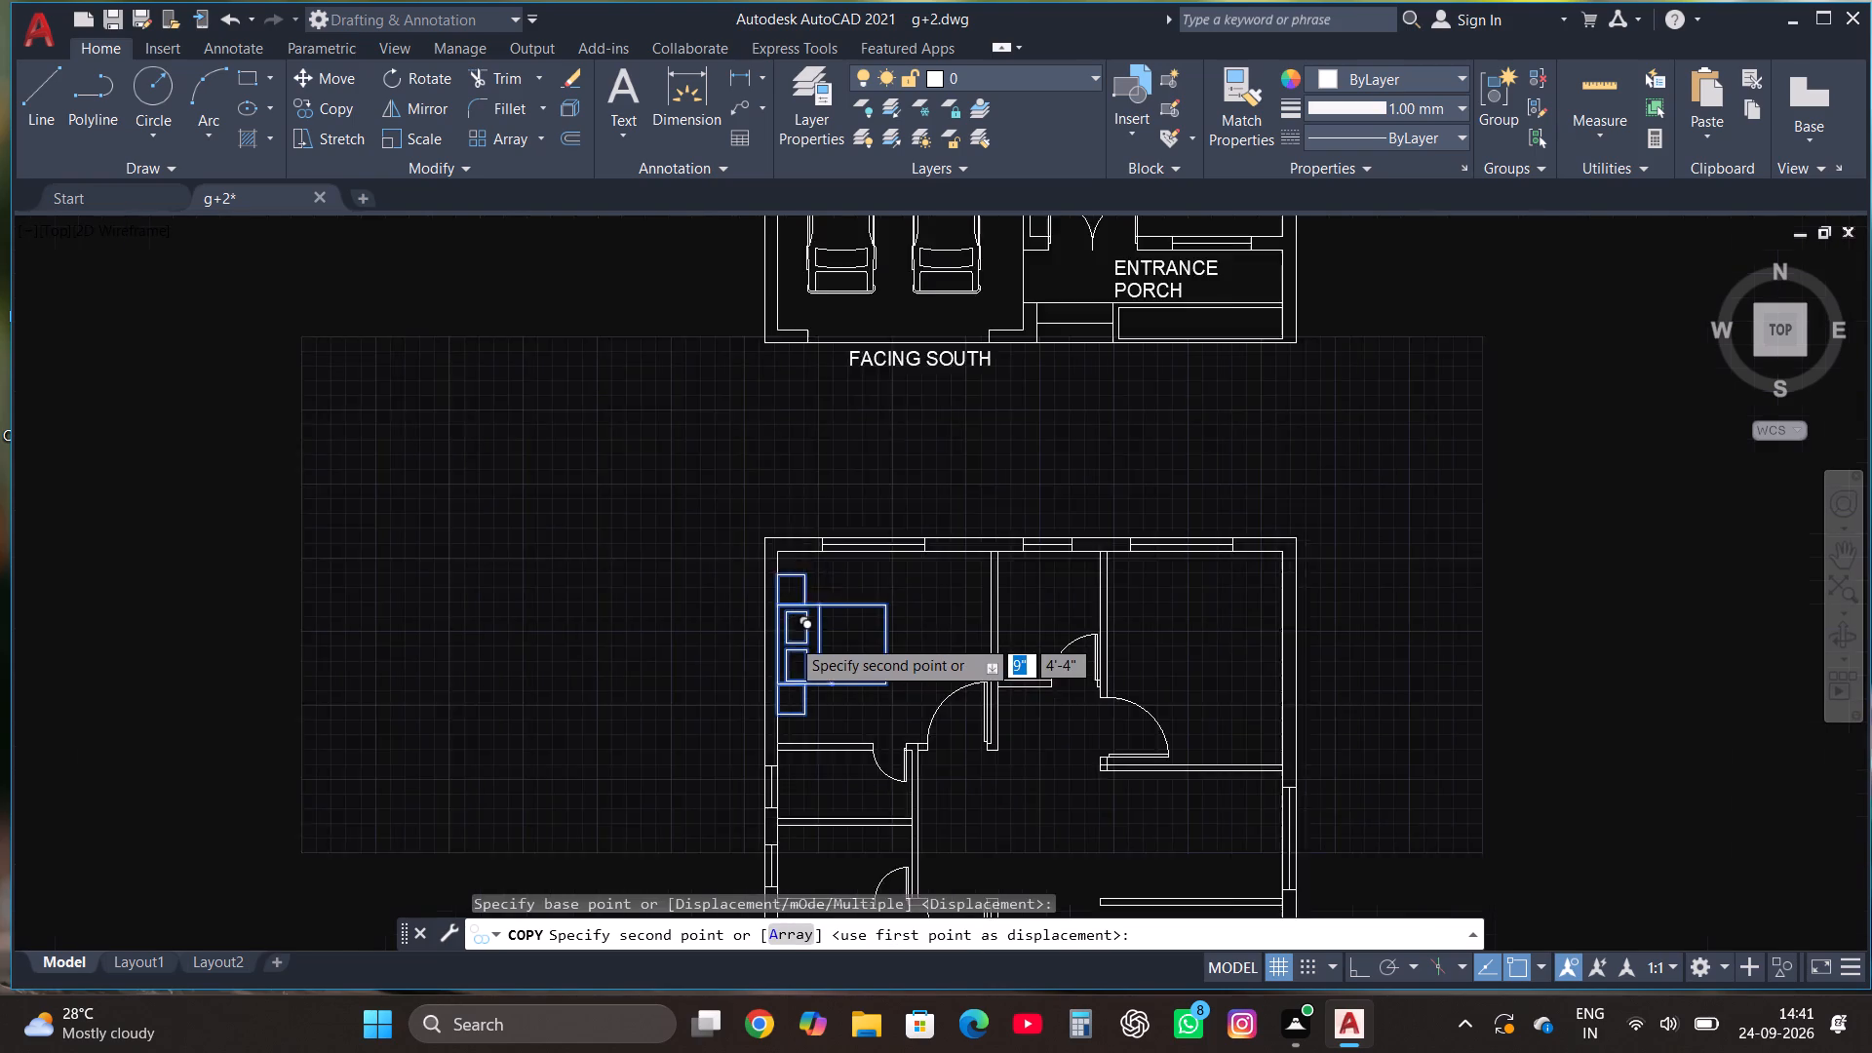
scroll(791, 638, "down", 2)
scroll(788, 828, "up", 3)
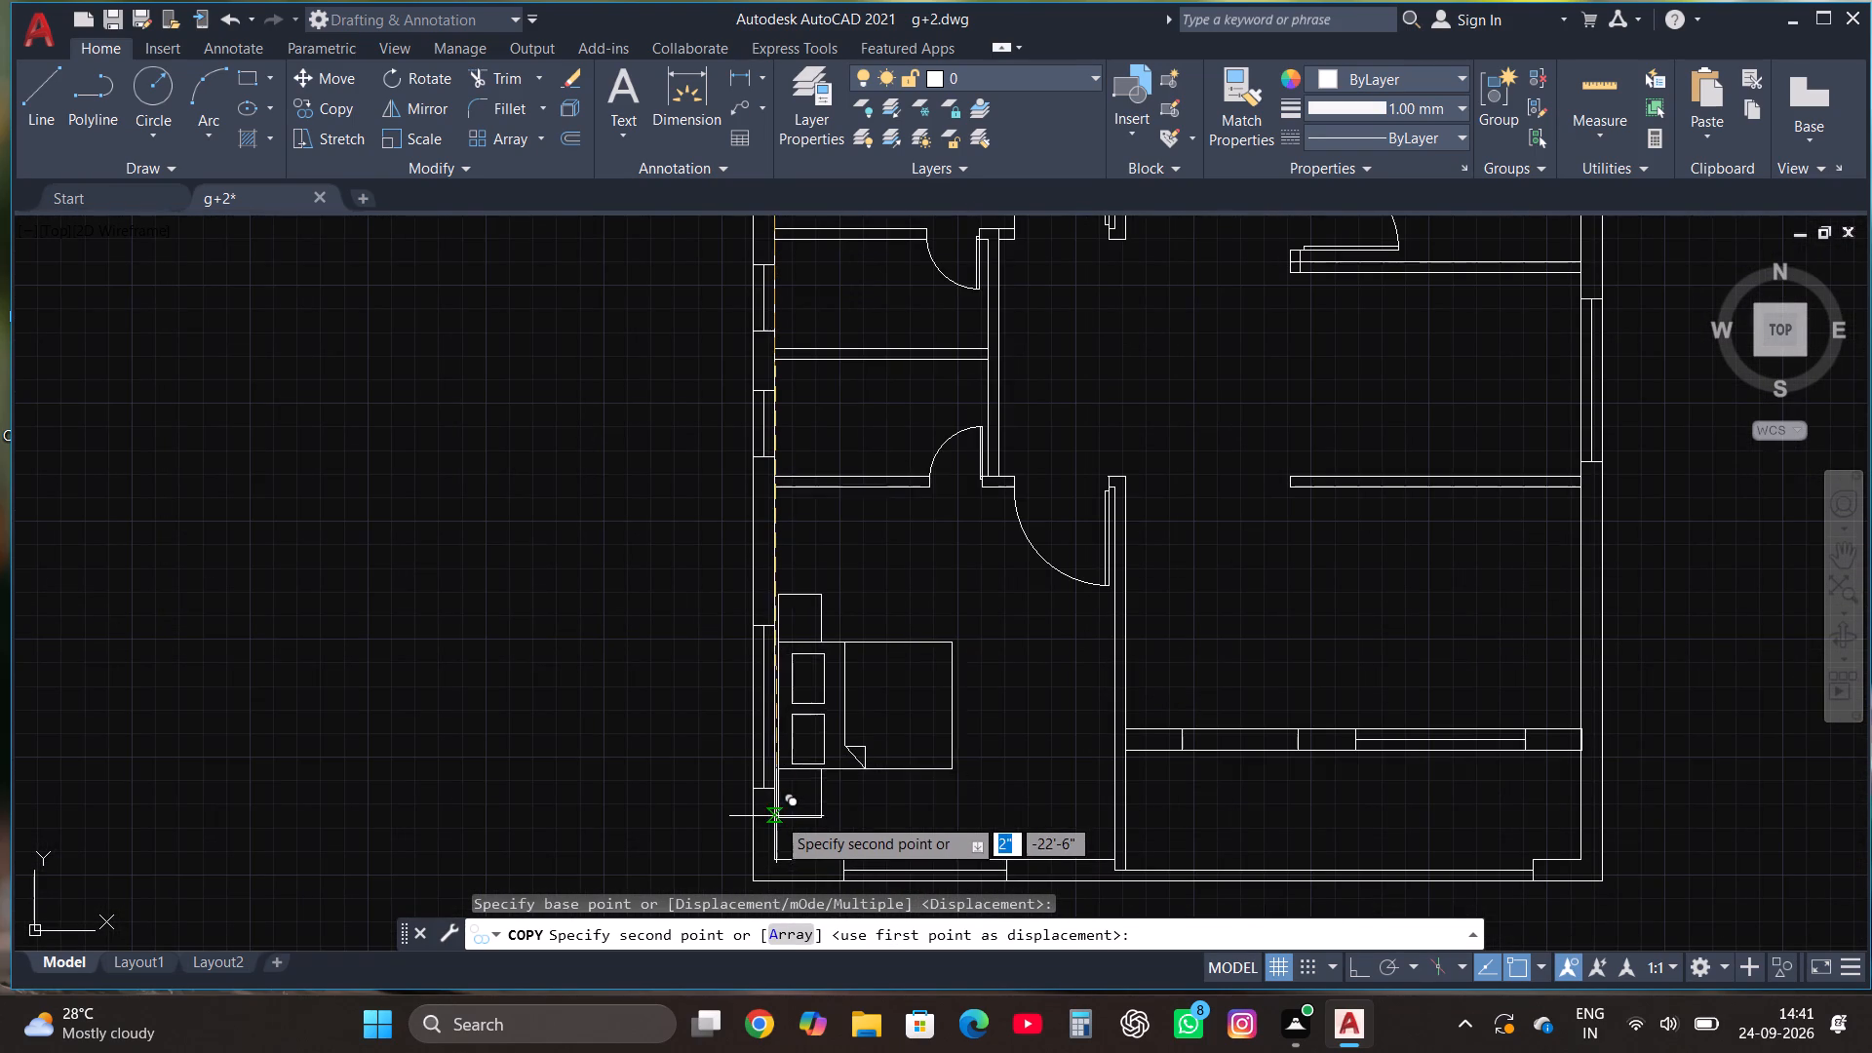
left_click(776, 815)
Copy the southwest room's bed and nightstands to the empty area outside the plan, east of the outer wall.
scroll(908, 670, "down", 2)
scroll(916, 675, "up", 2)
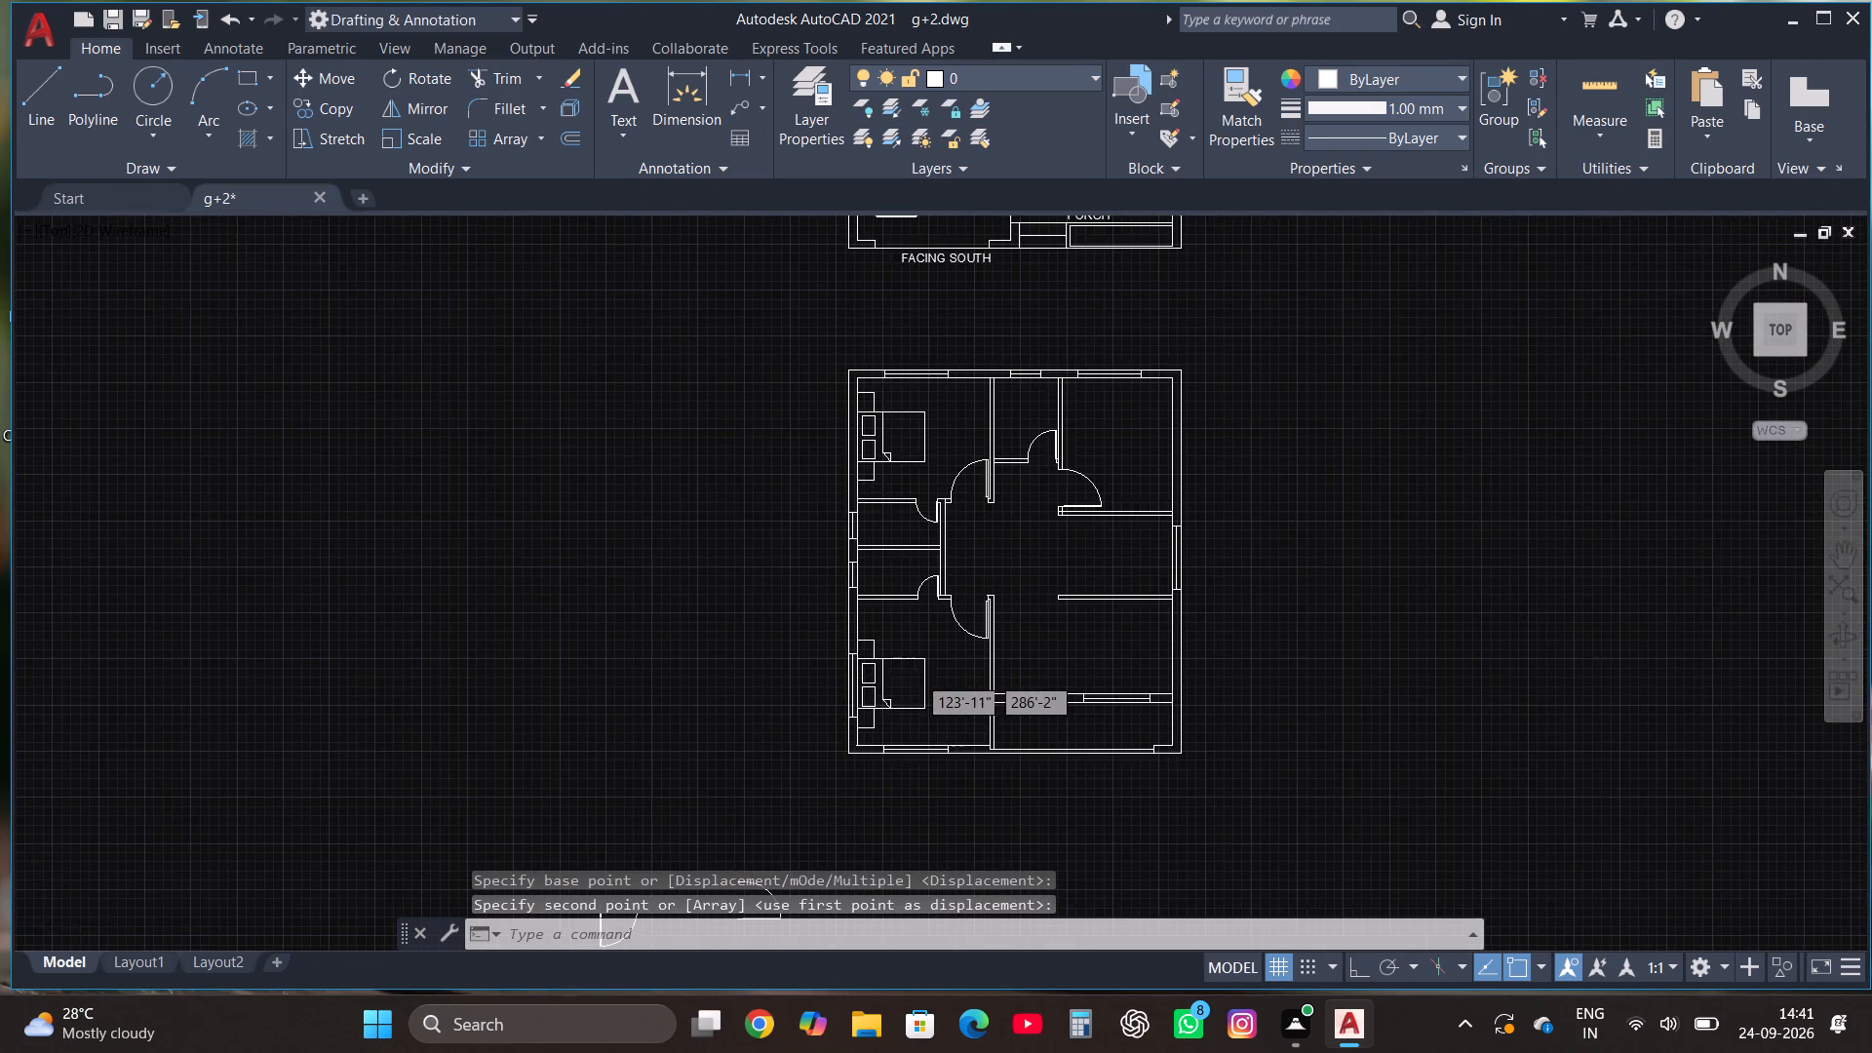
left_click(763, 828)
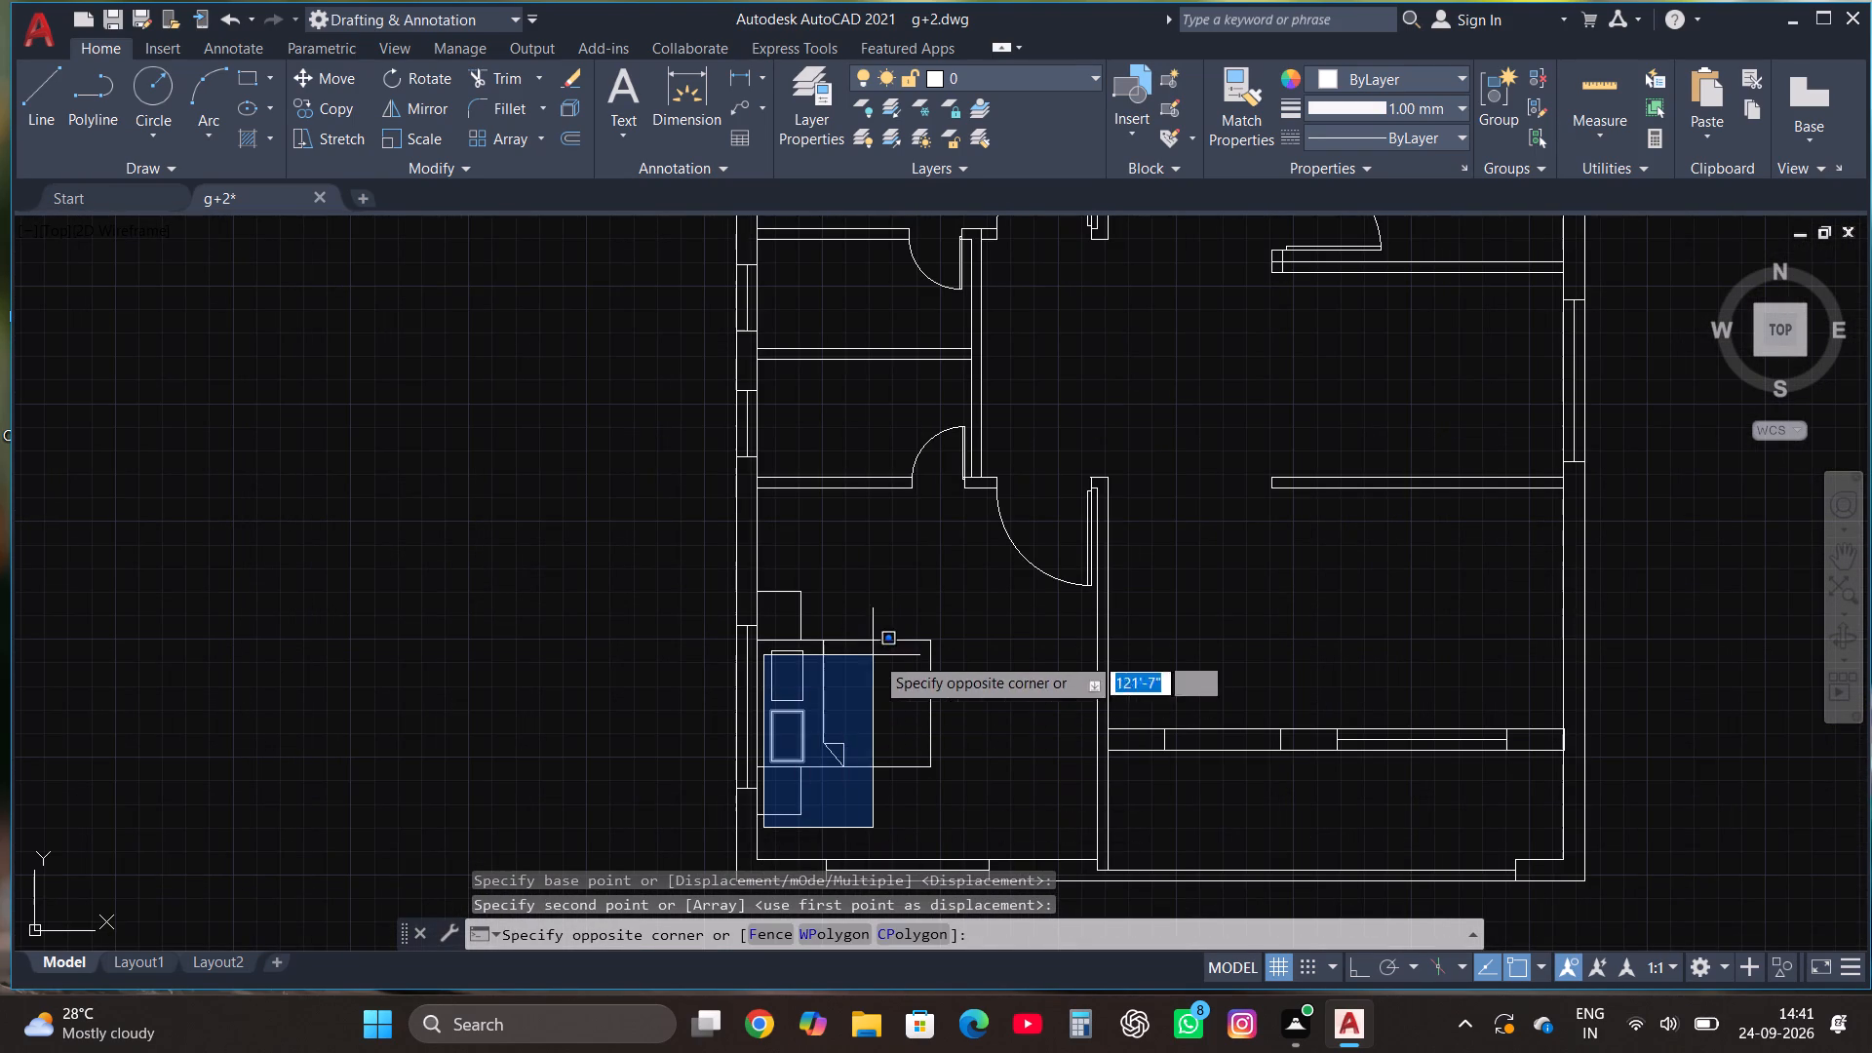
left_click(903, 758)
left_click(932, 811)
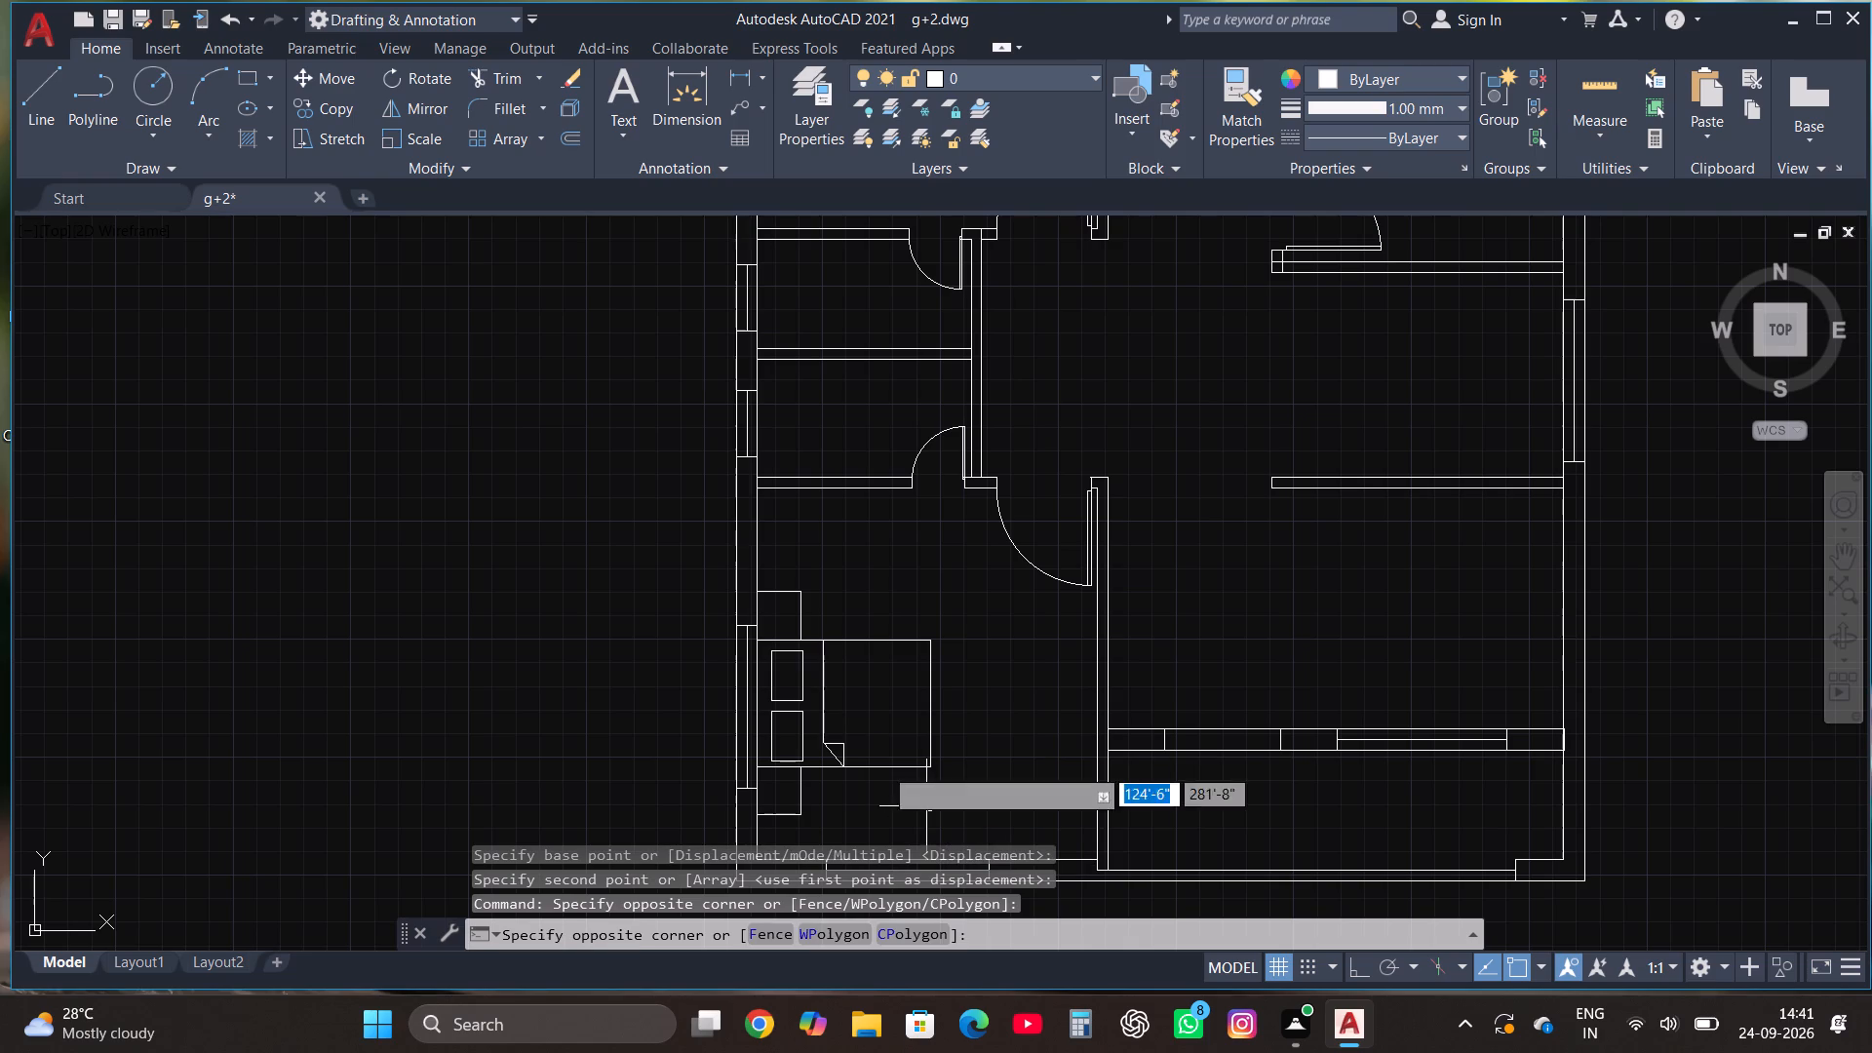
left_click(778, 588)
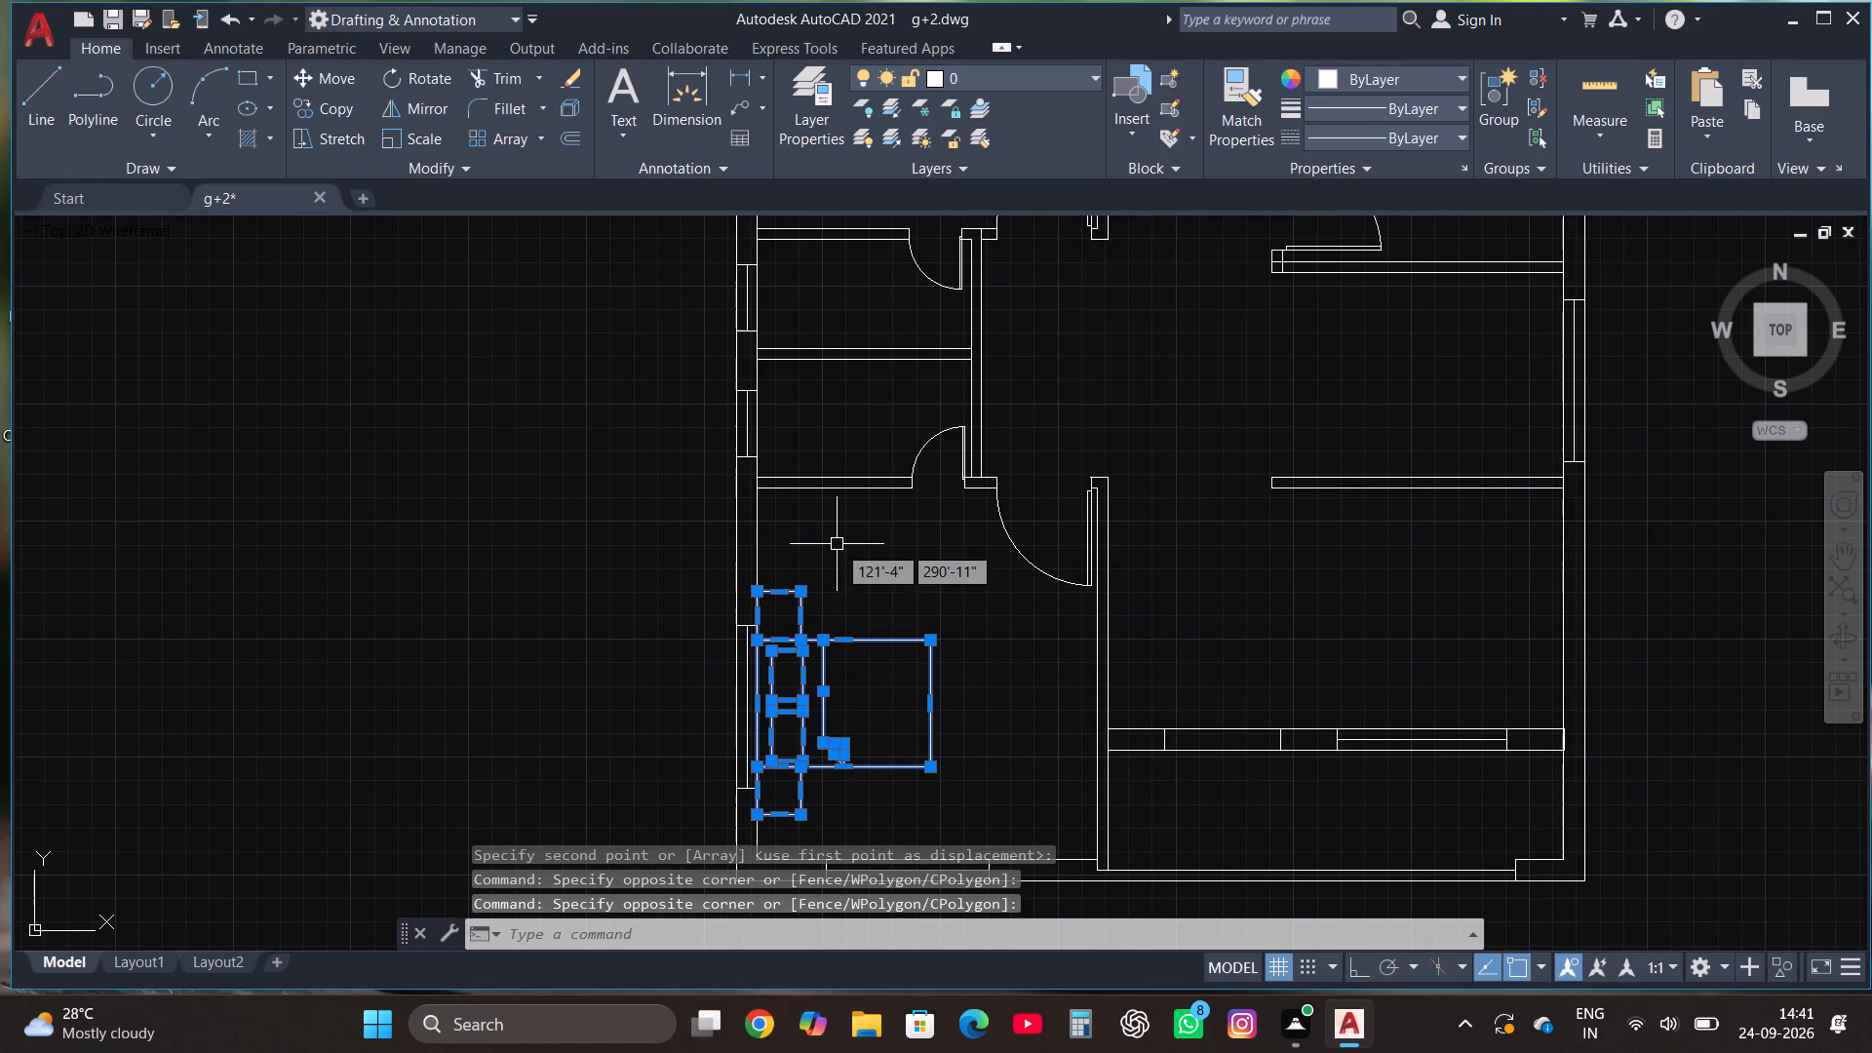
left_click(331, 104)
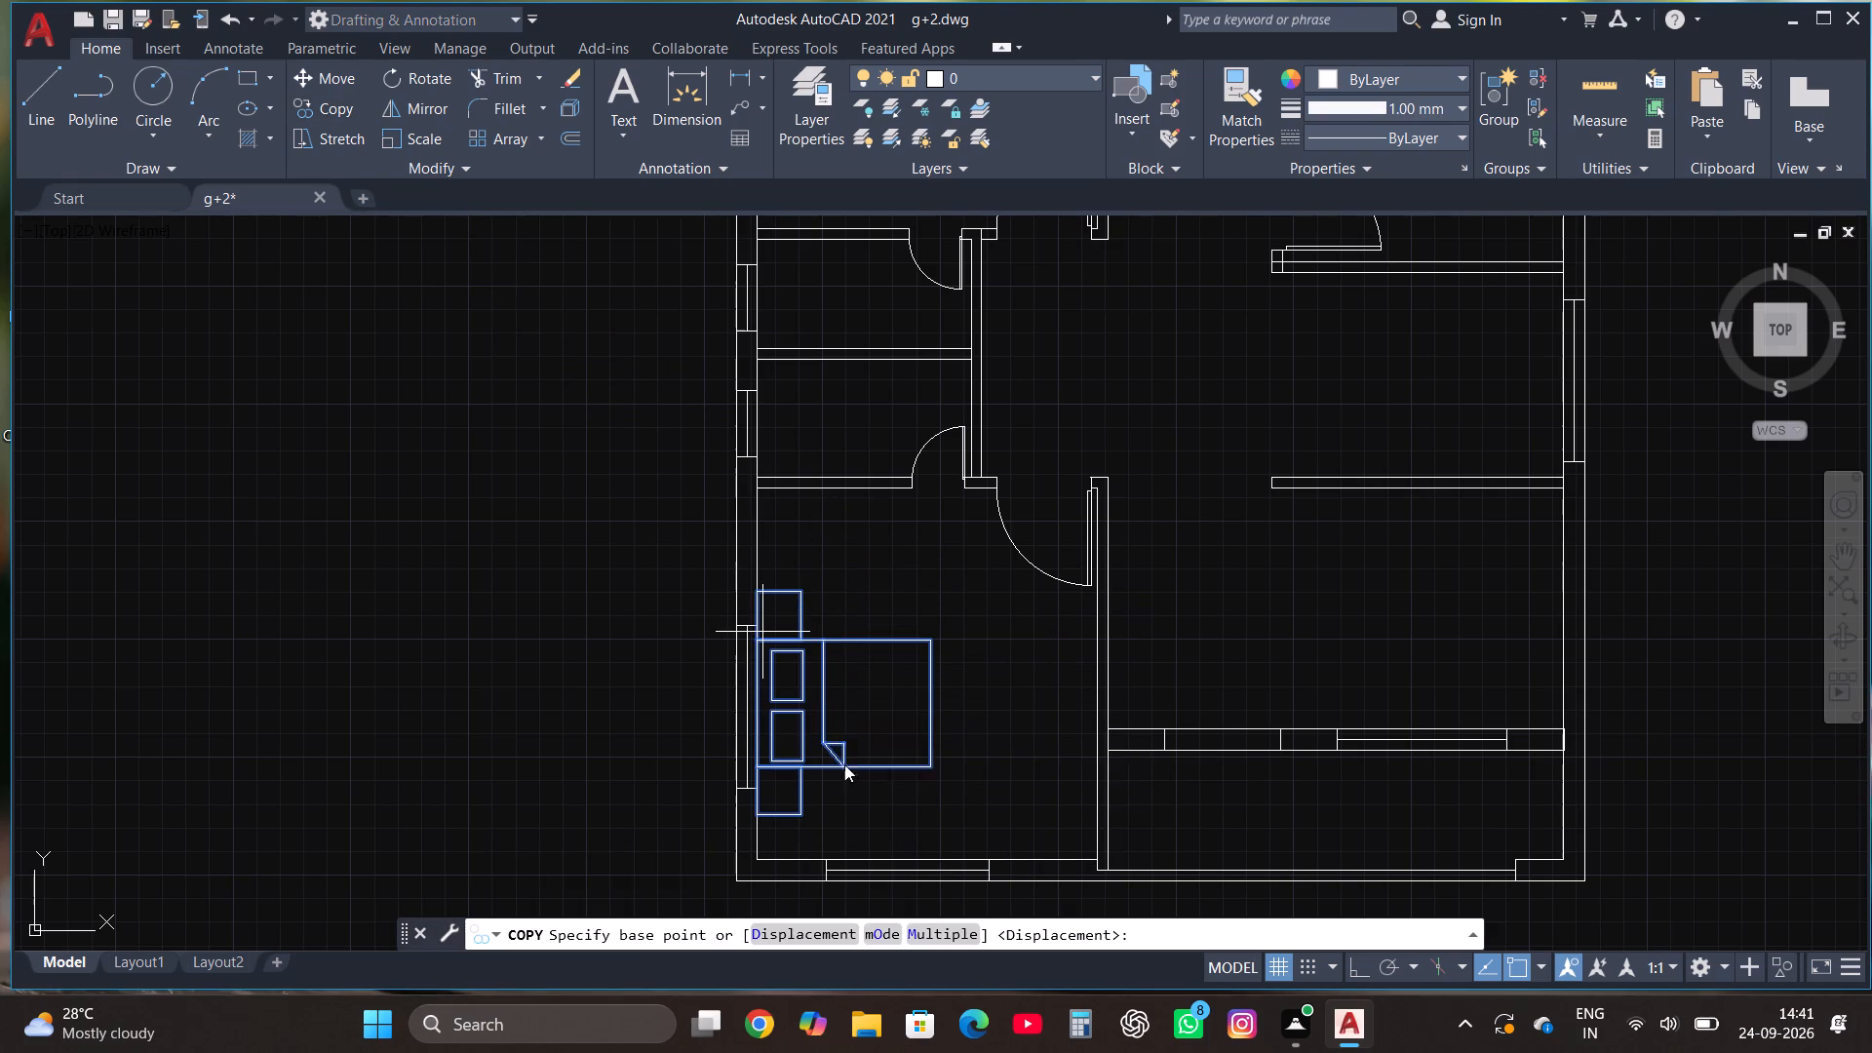
left_click(843, 763)
scroll(797, 737, "down", 2)
scroll(1217, 715, "up", 1)
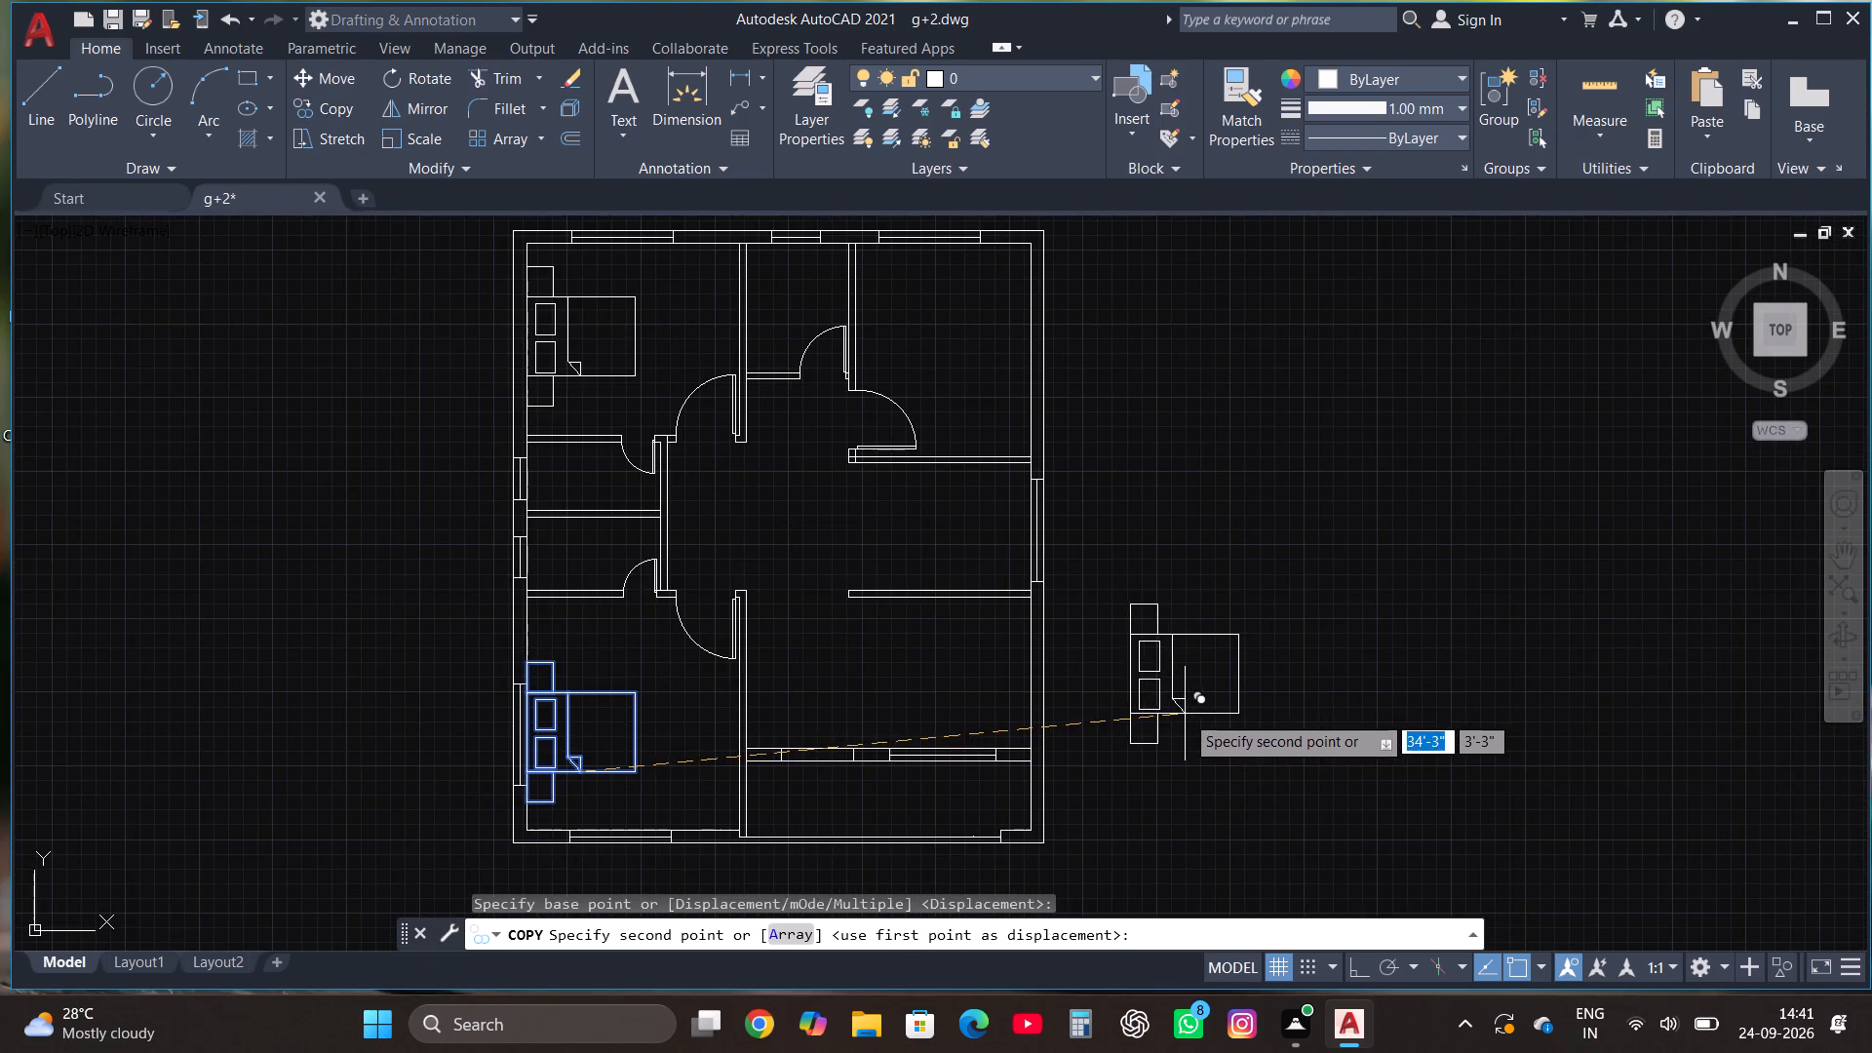
left_click(1183, 713)
Rotate the bed and nightstands outside the plan by 180 degrees so the pillows are at the east end.
left_click(1077, 785)
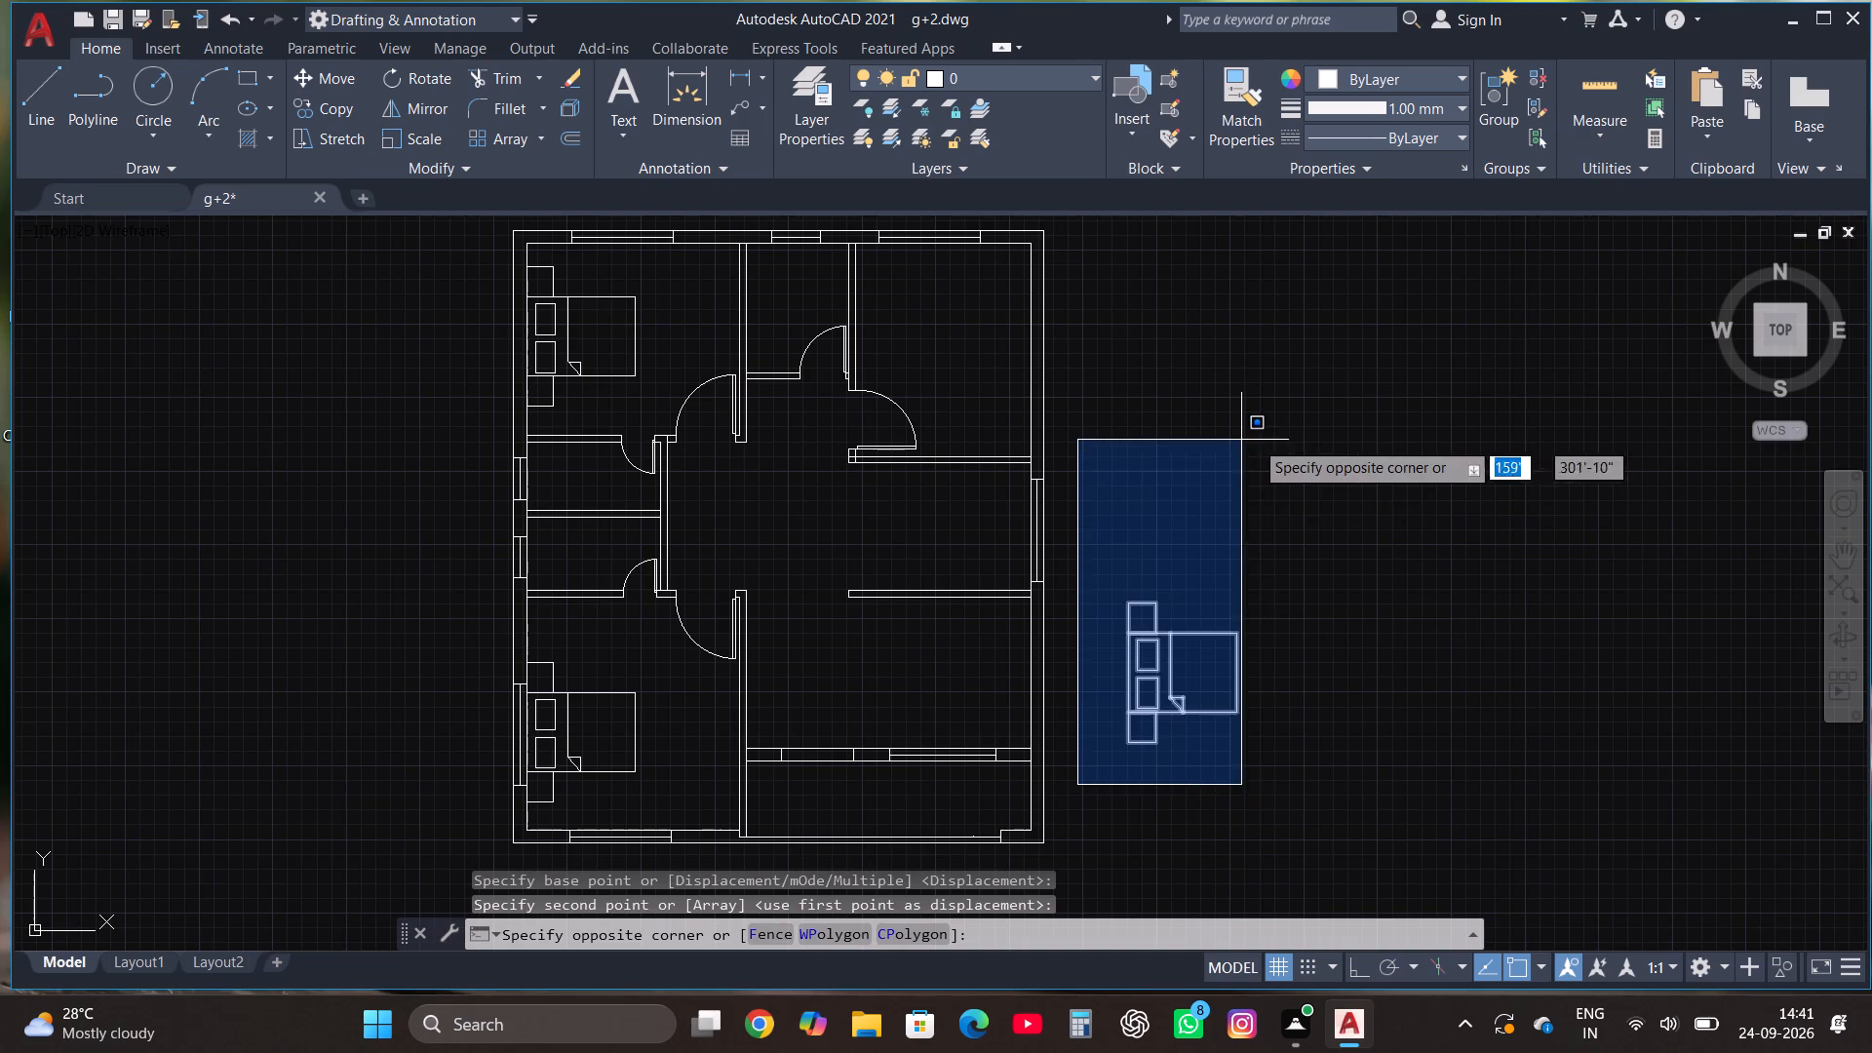
left_click(1275, 502)
left_click(428, 75)
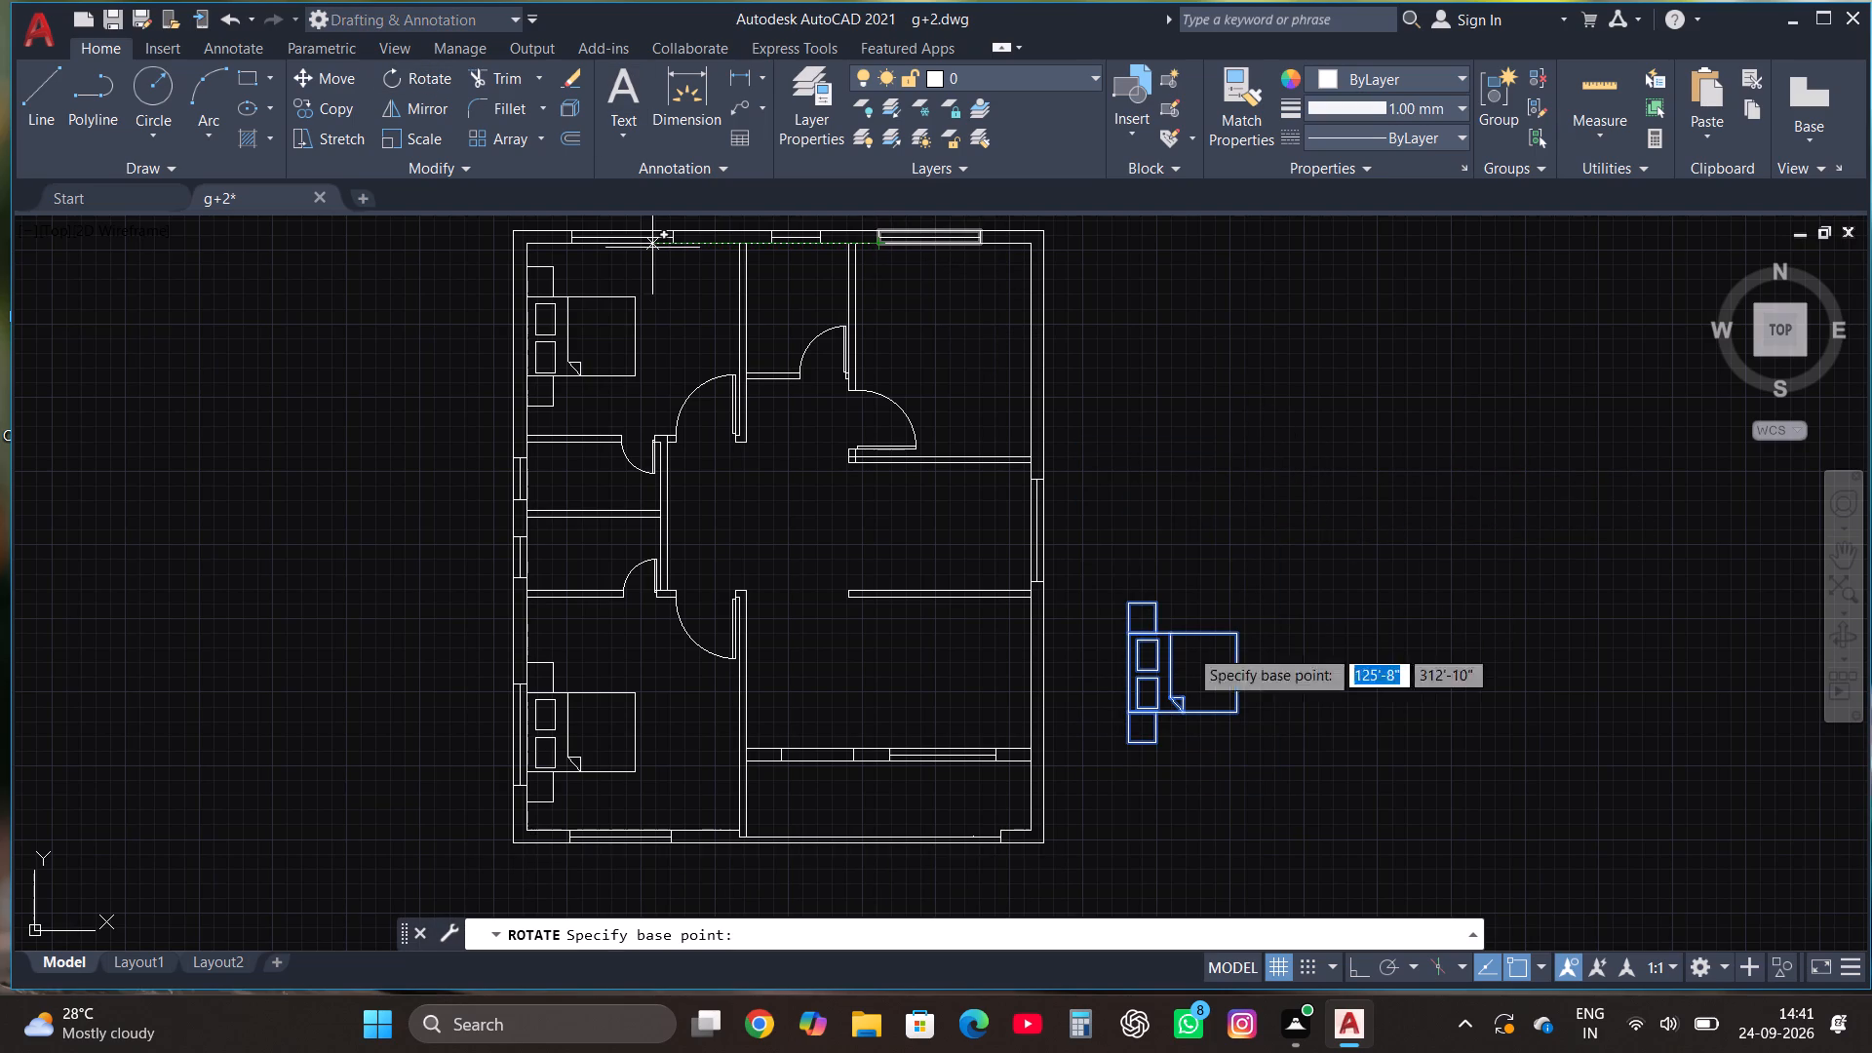
left_click(1211, 706)
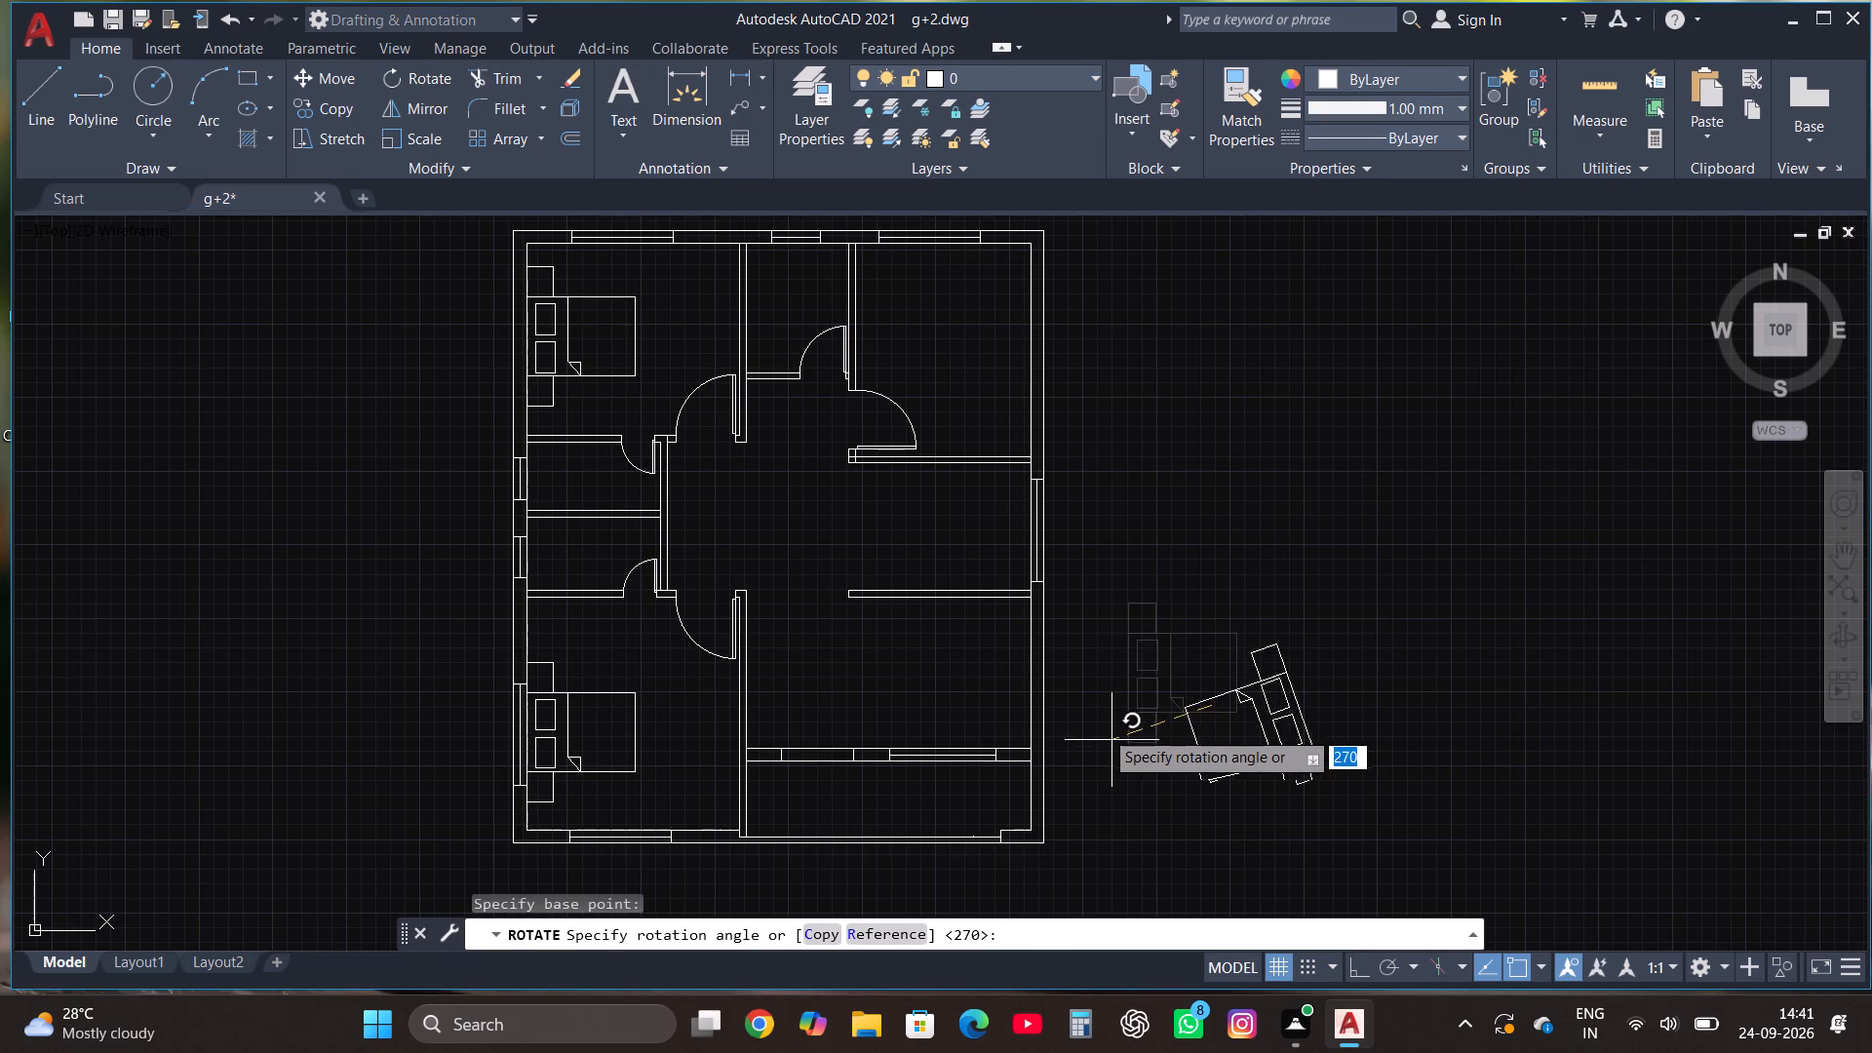
key("F8")
left_click(1108, 687)
Finish rotating the bed and nightstands outside the plan by 180 degrees, with the pillows toward the east.
left_click(1134, 798)
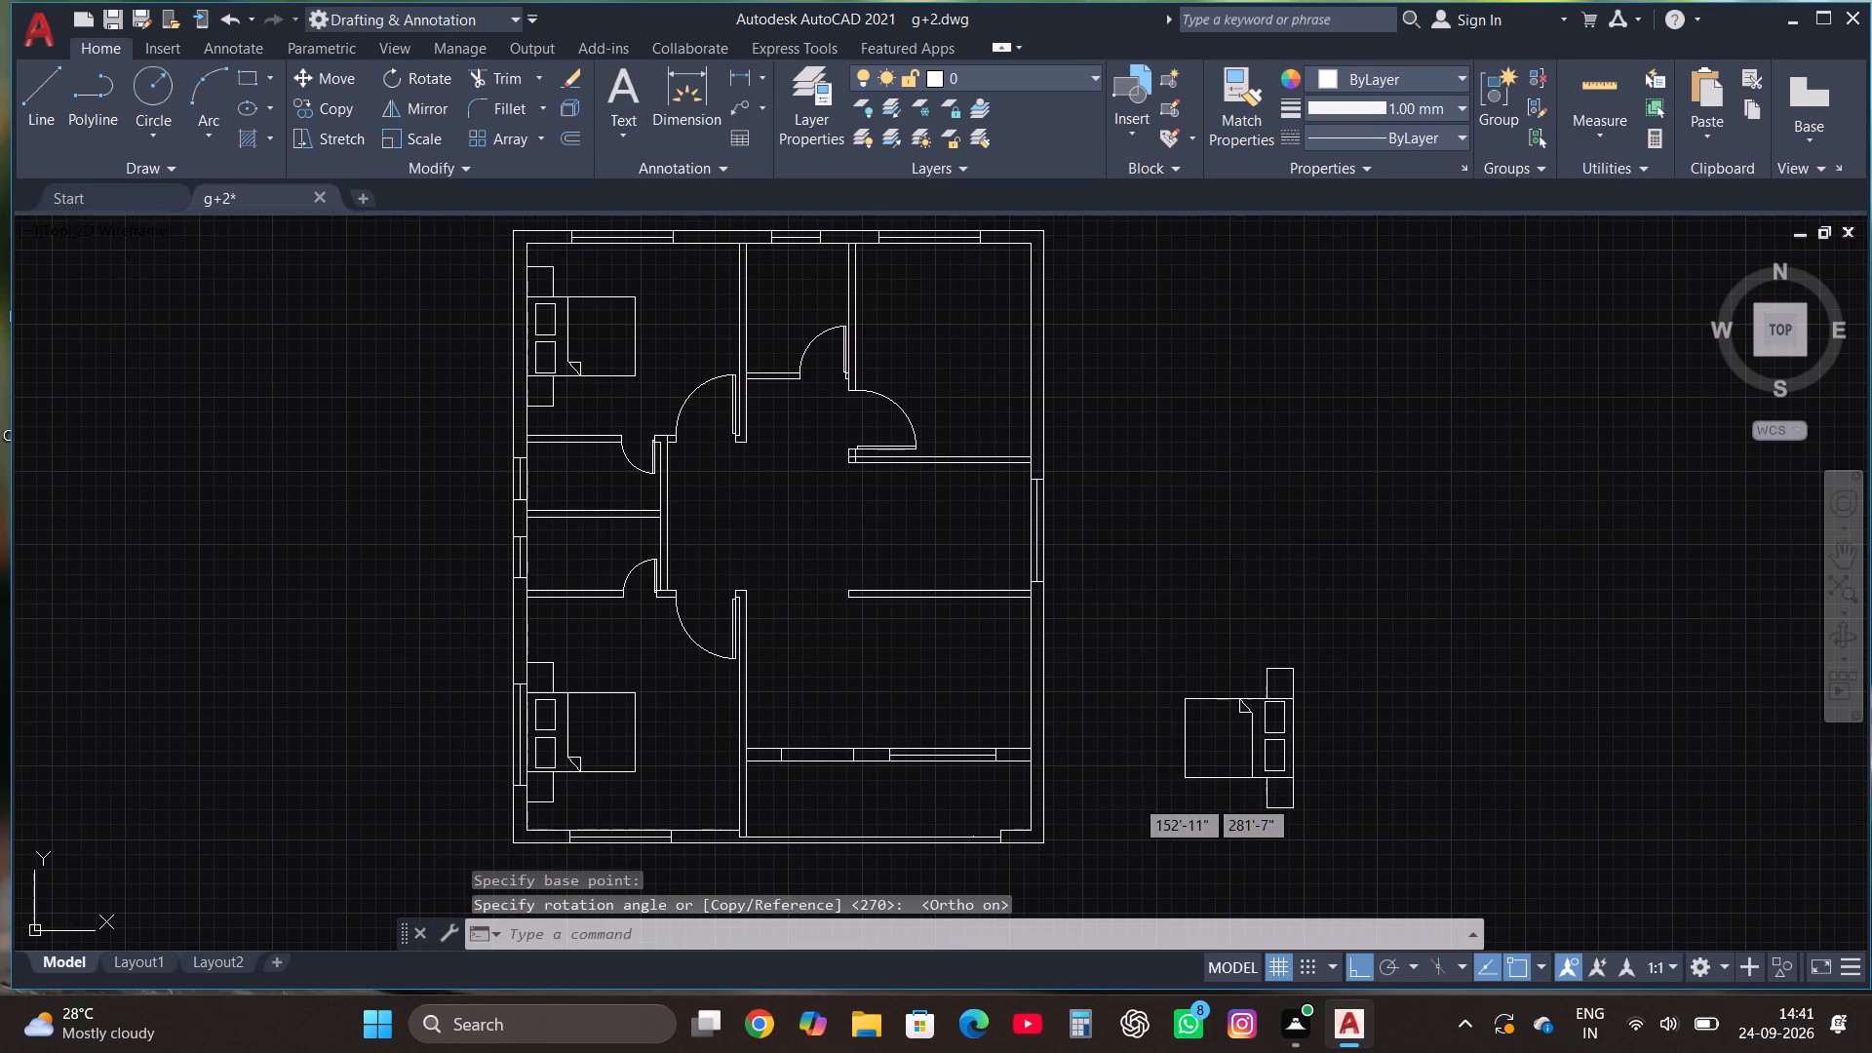
Move the rotated bed with both nightstands into the new plan's northeast room, against the inner face of the east wall.
left_click(1402, 639)
left_click(1339, 835)
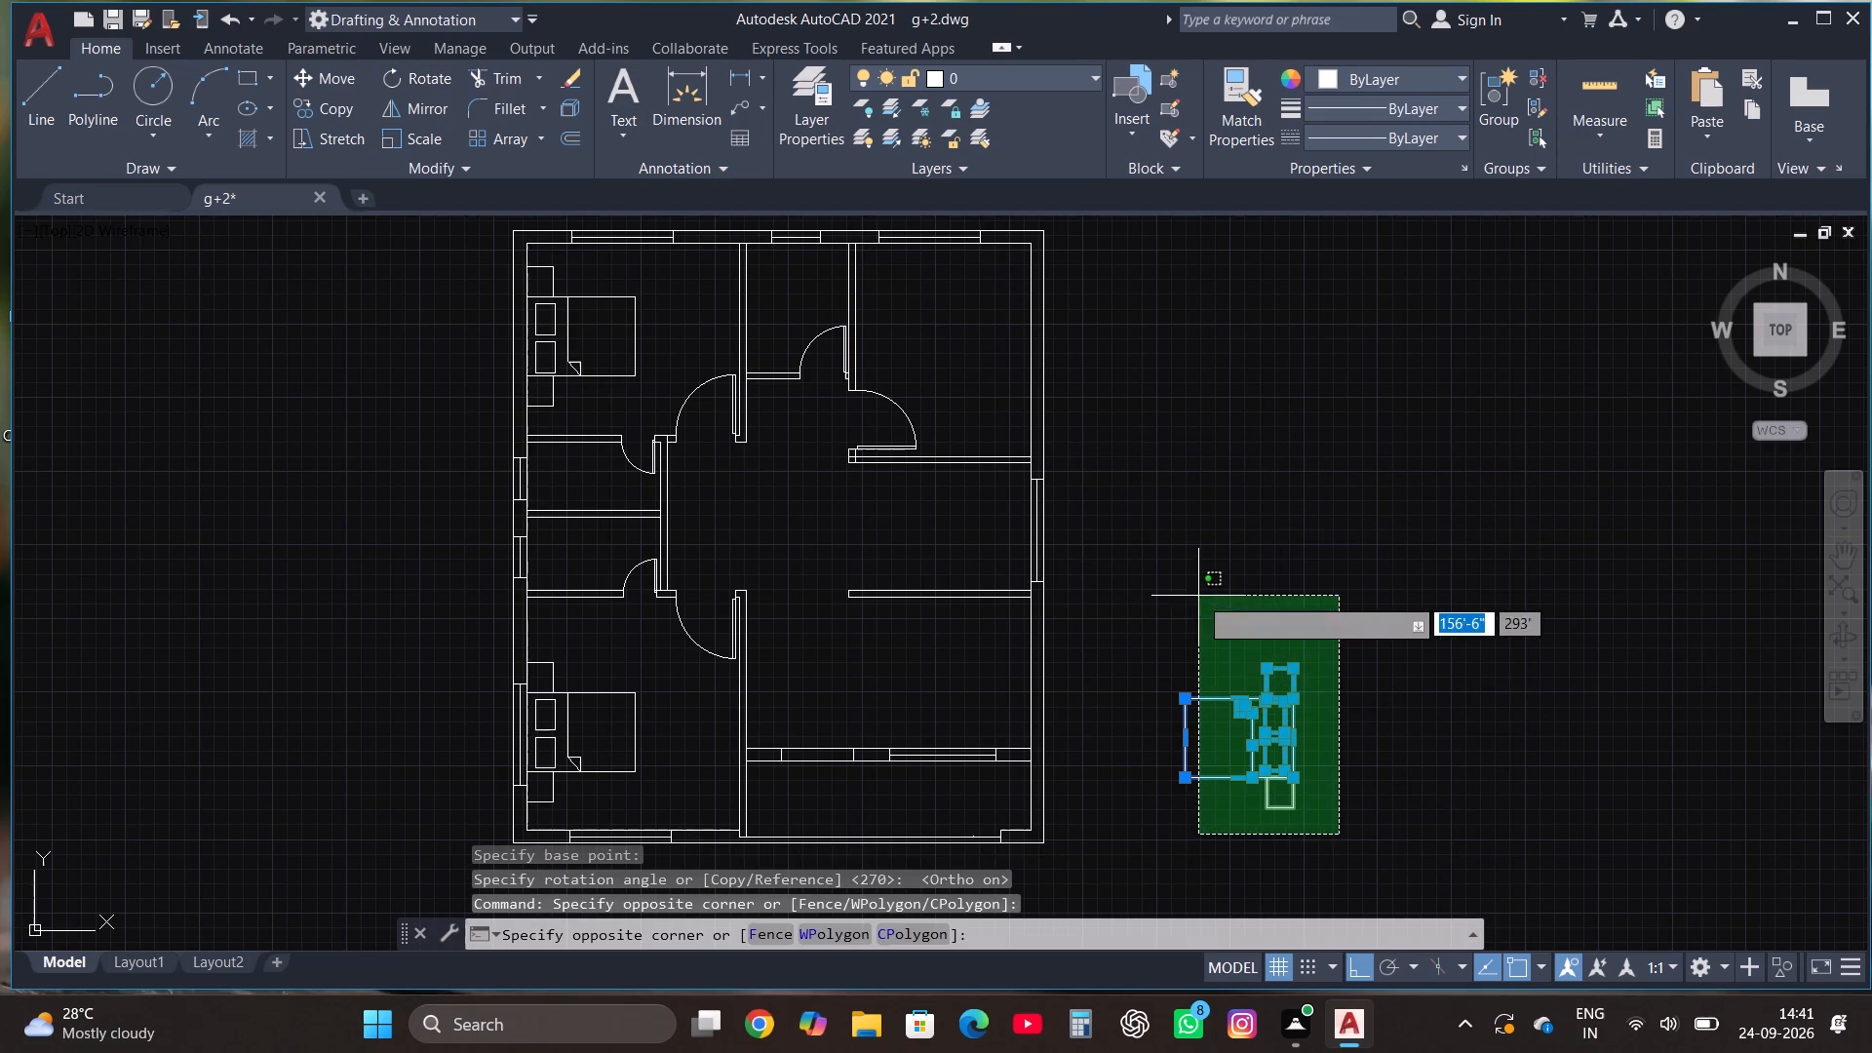
left_click(1198, 595)
left_click(339, 70)
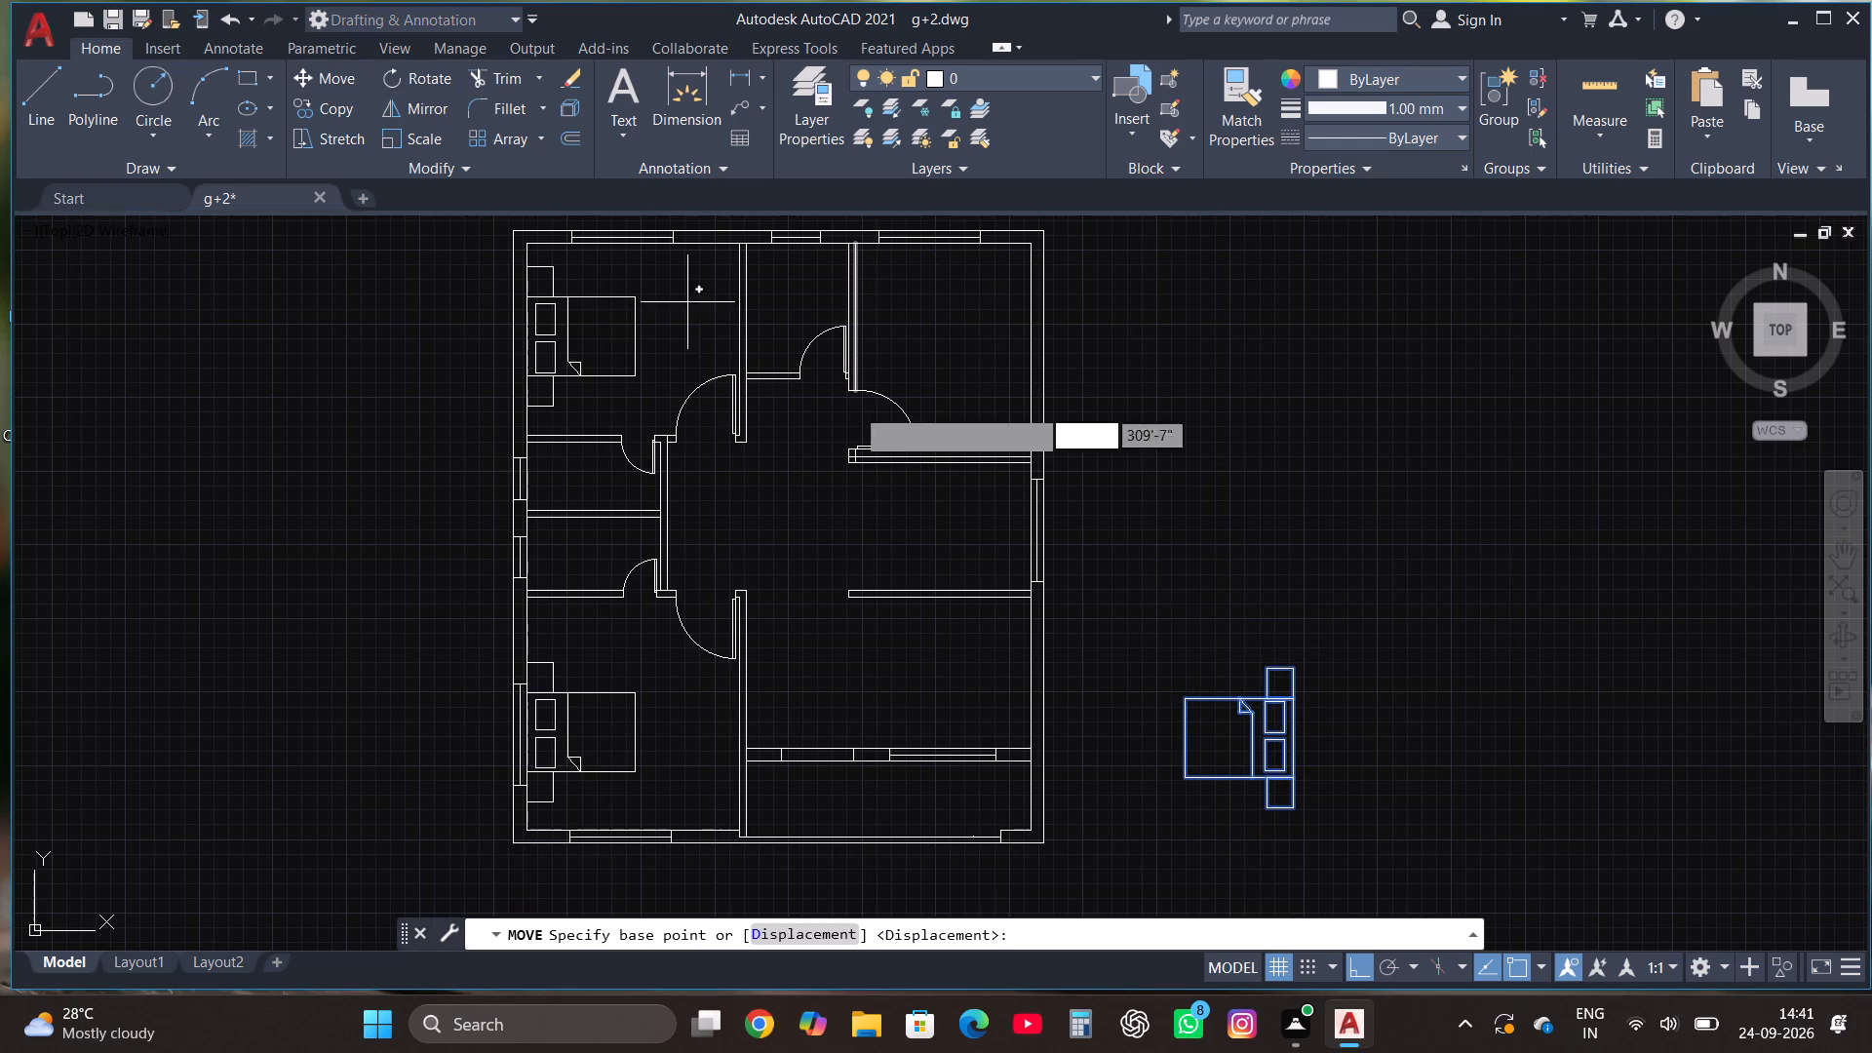
left_click(1293, 672)
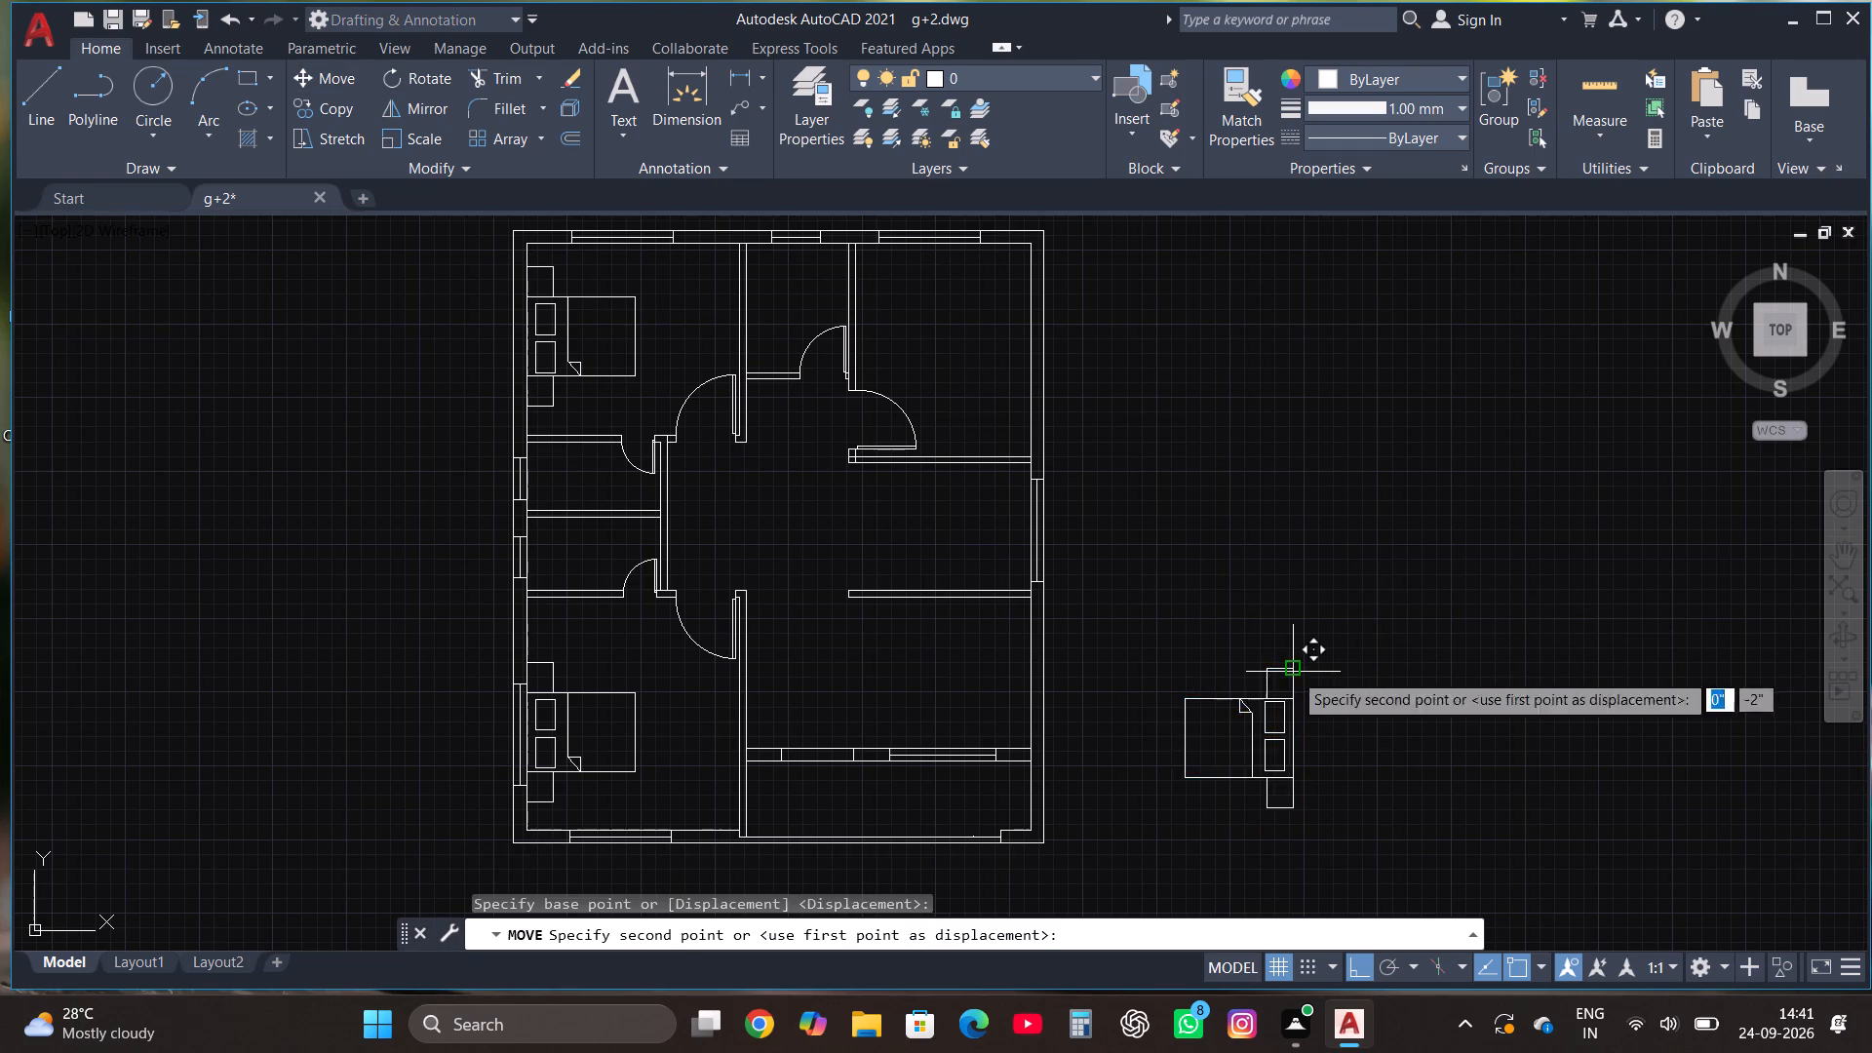
key("F8")
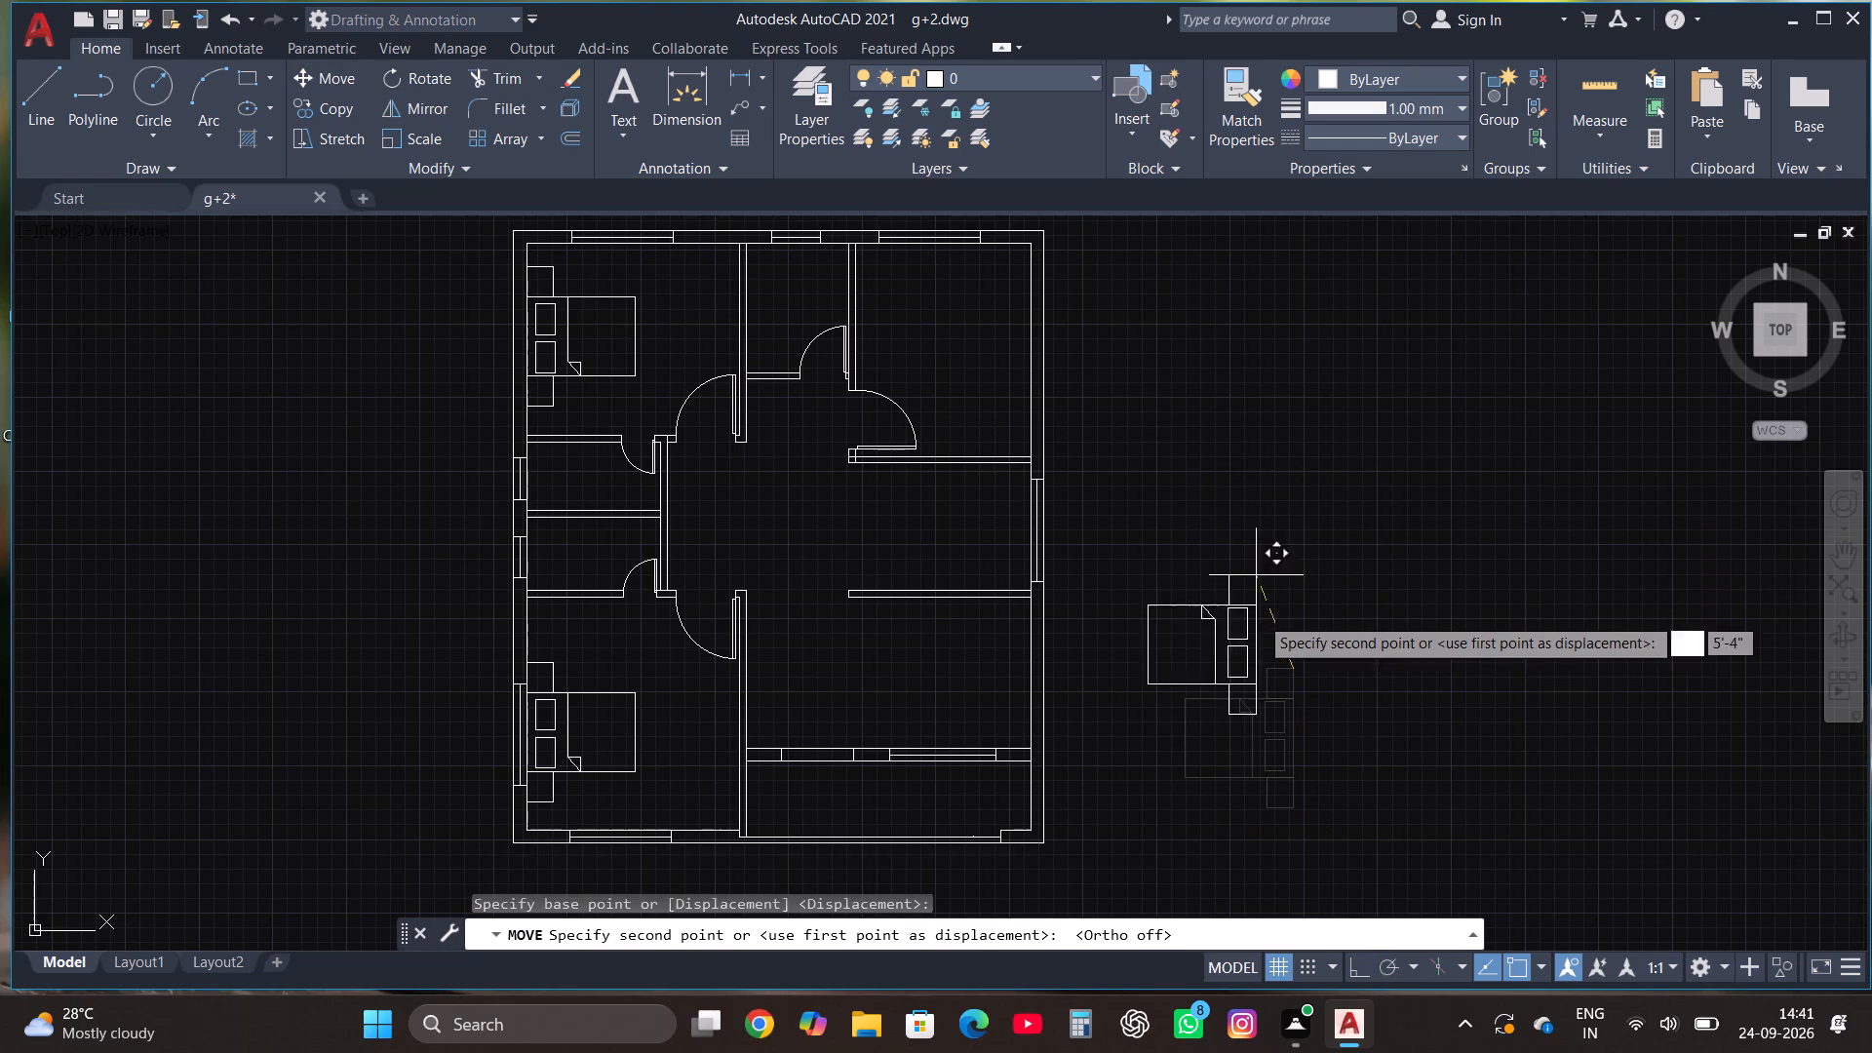
scroll(1245, 530, "down", 1)
scroll(1121, 370, "up", 2)
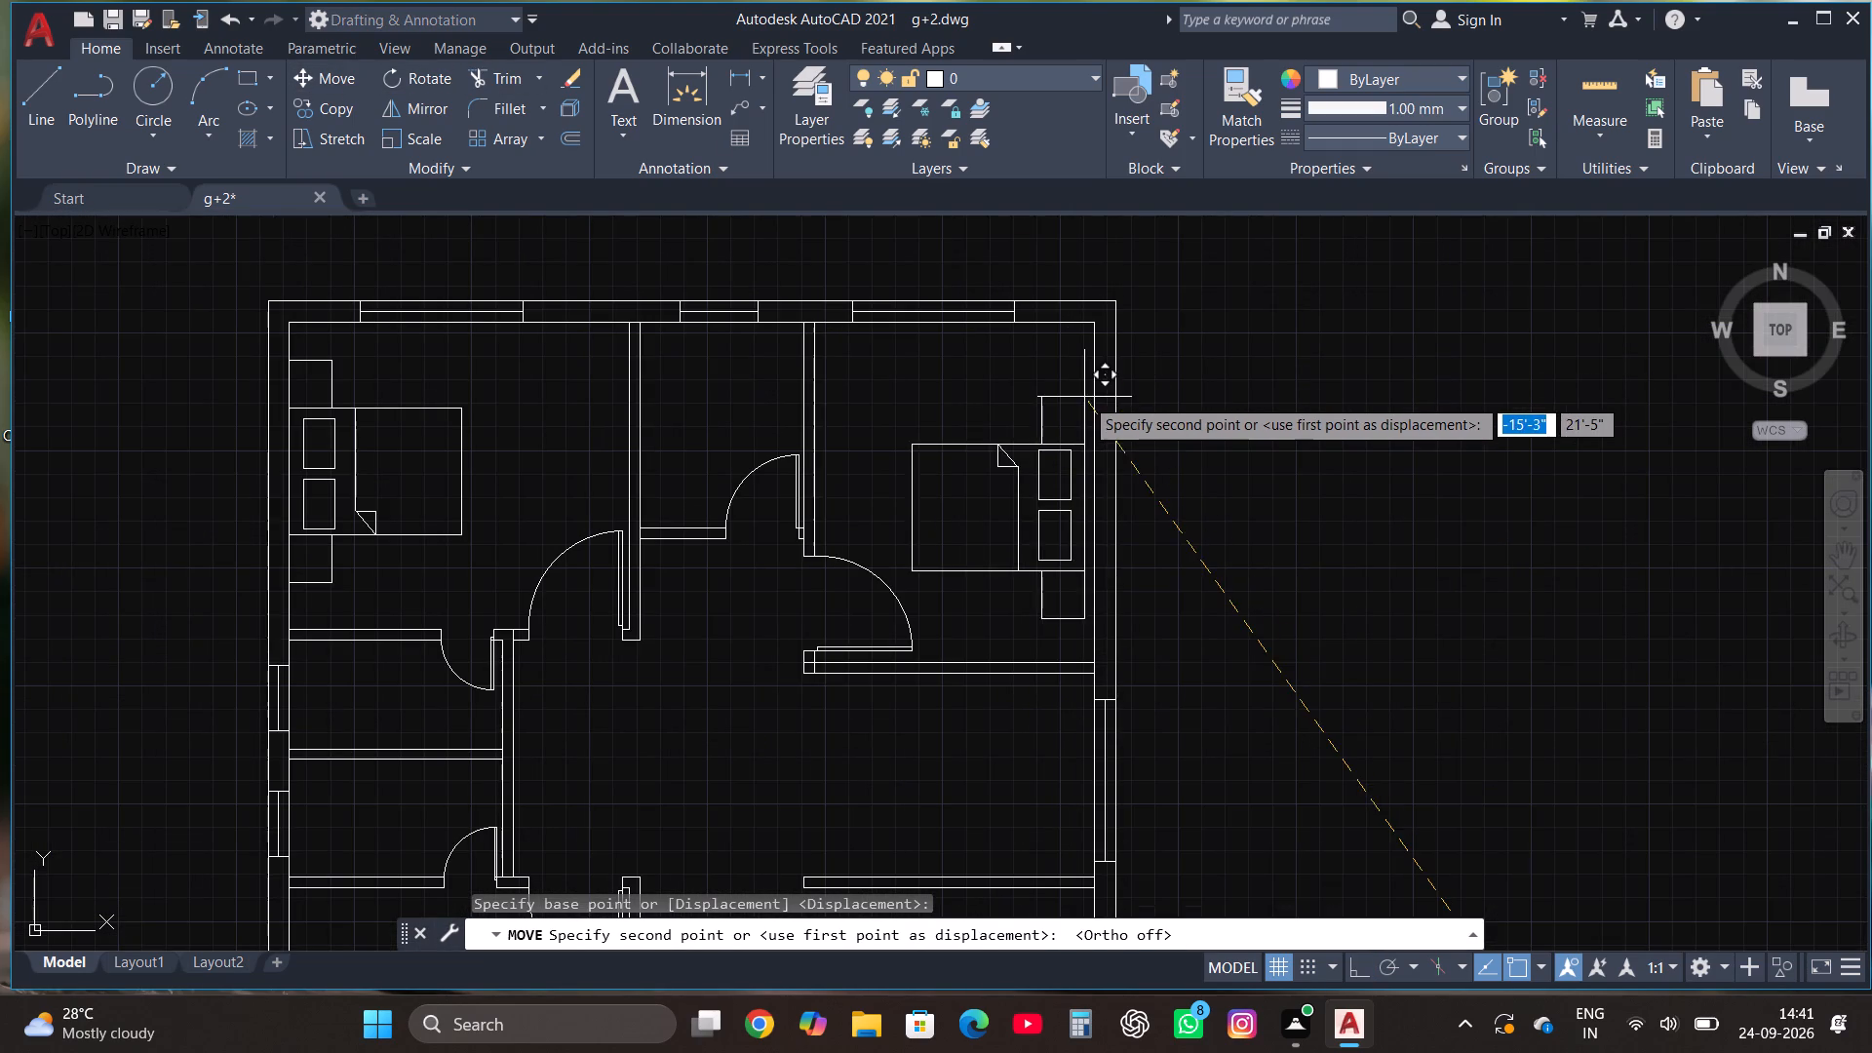
left_click(1093, 379)
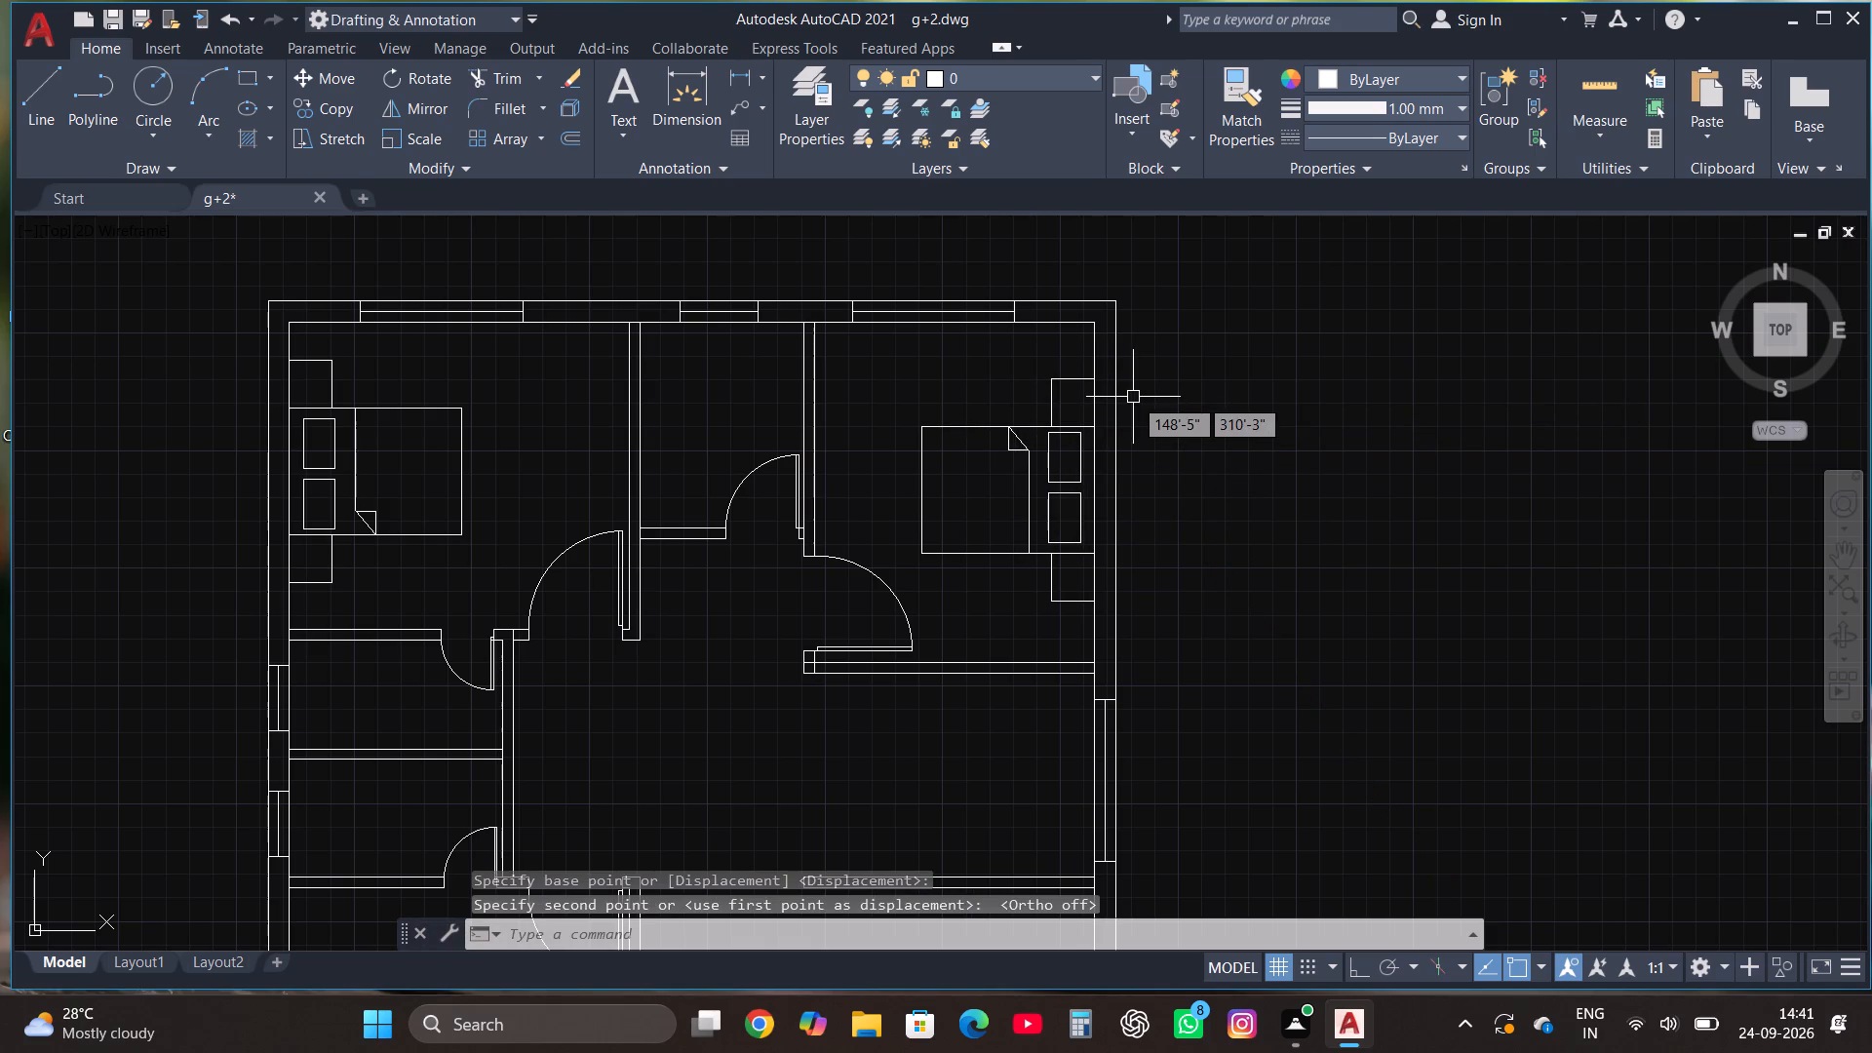
Draw a narrow upright rectangle against the northeast room's west wall, north of the door and facing the bed.
scroll(1136, 405, "down", 1)
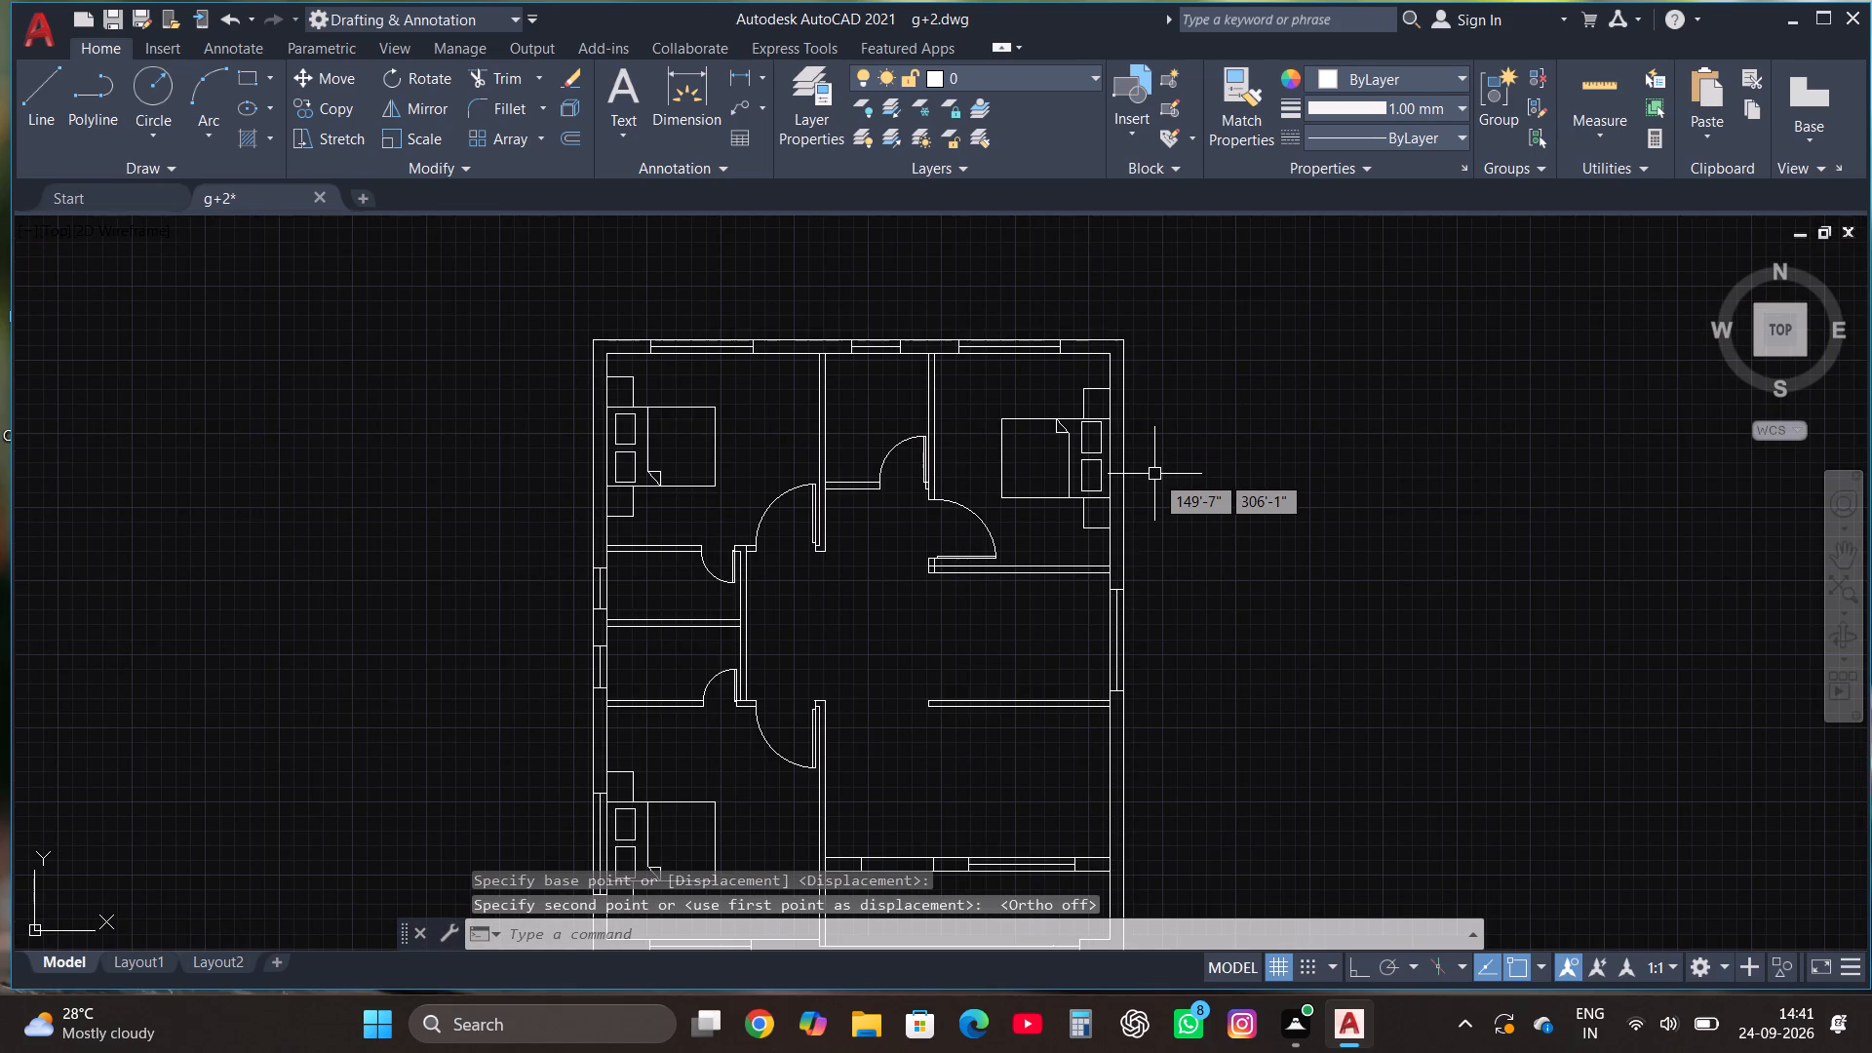
scroll(1010, 457, "up", 2)
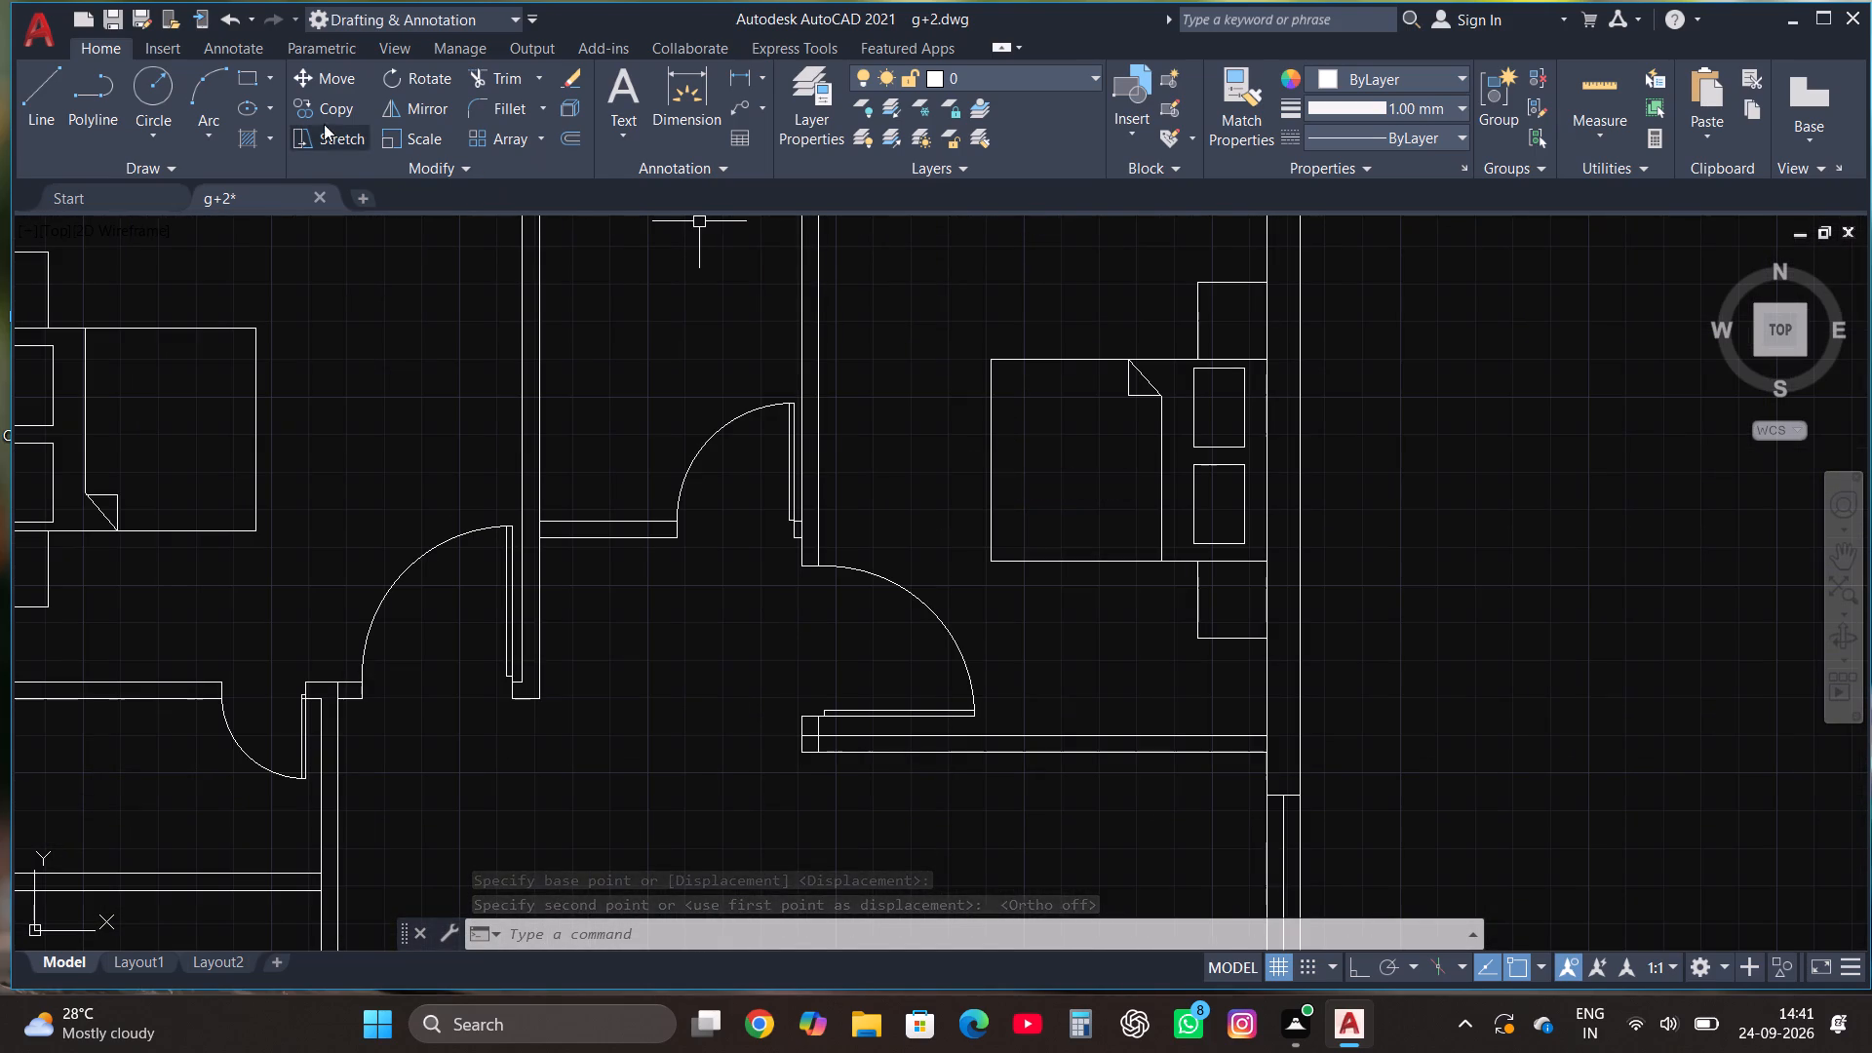
left_click(247, 78)
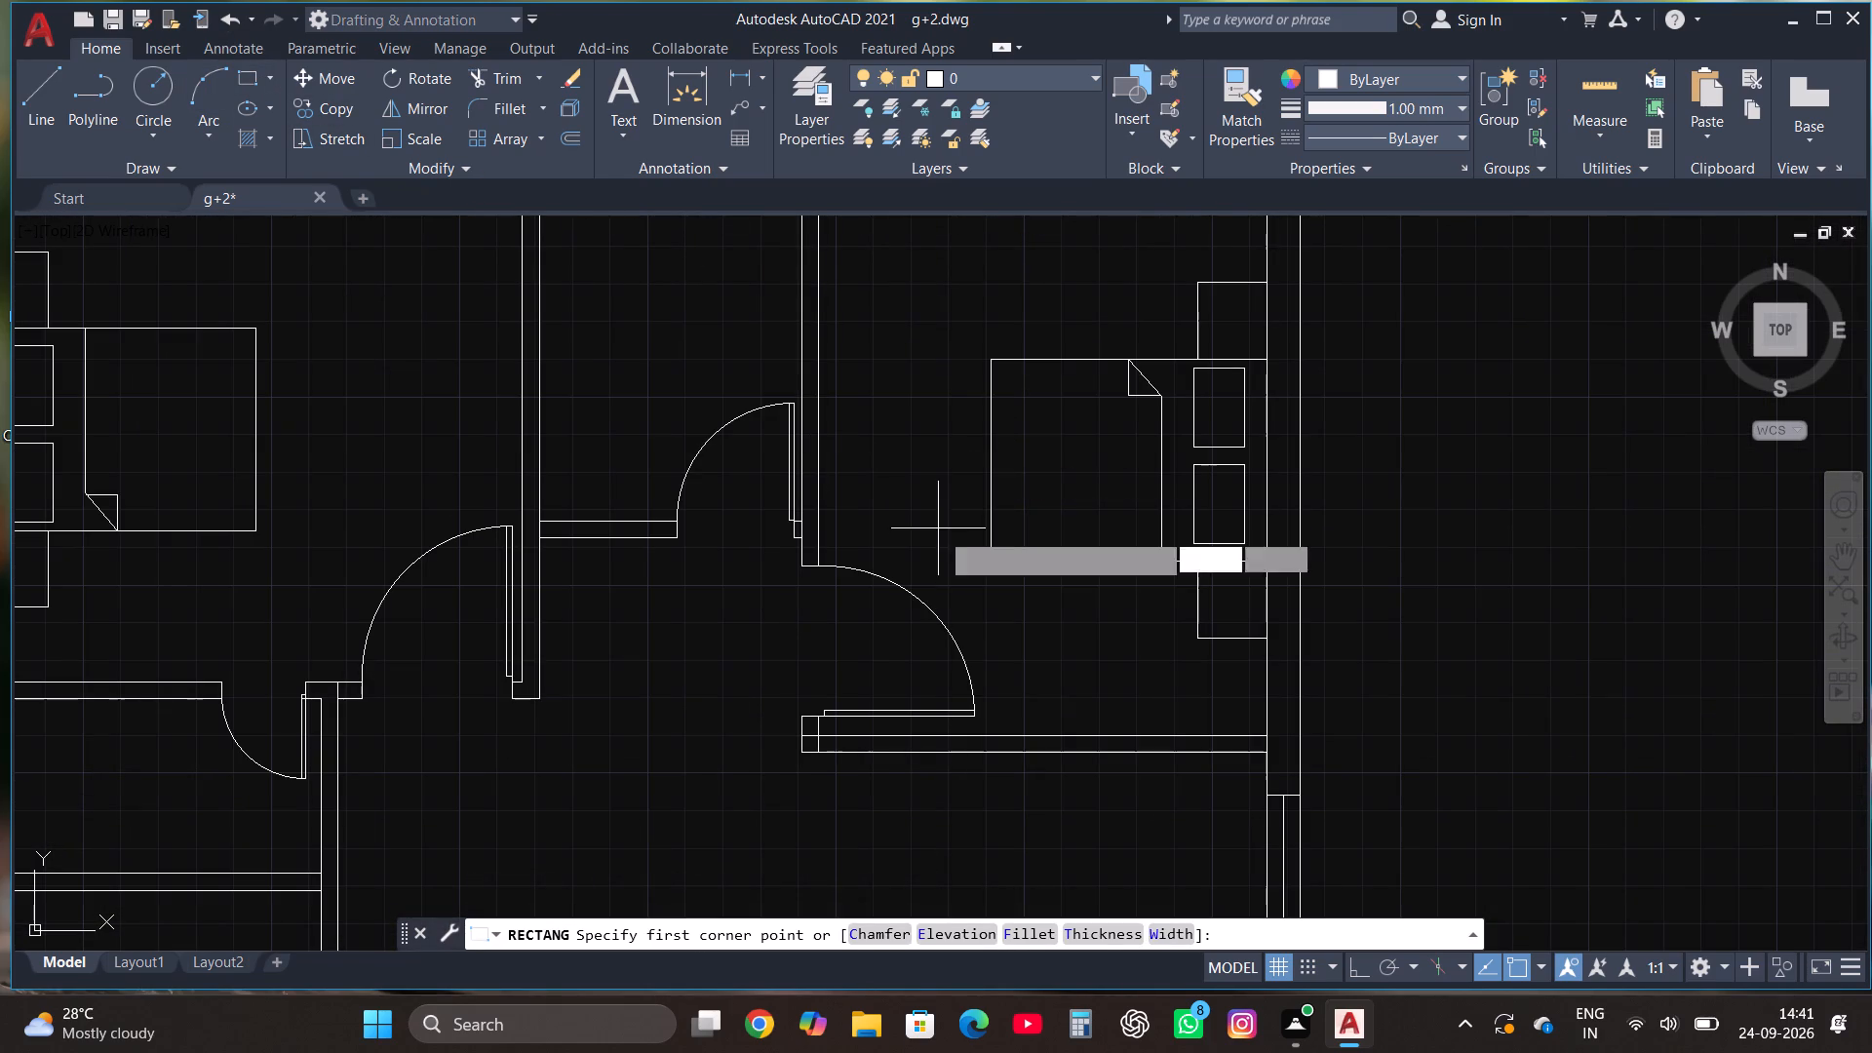
left_click(819, 508)
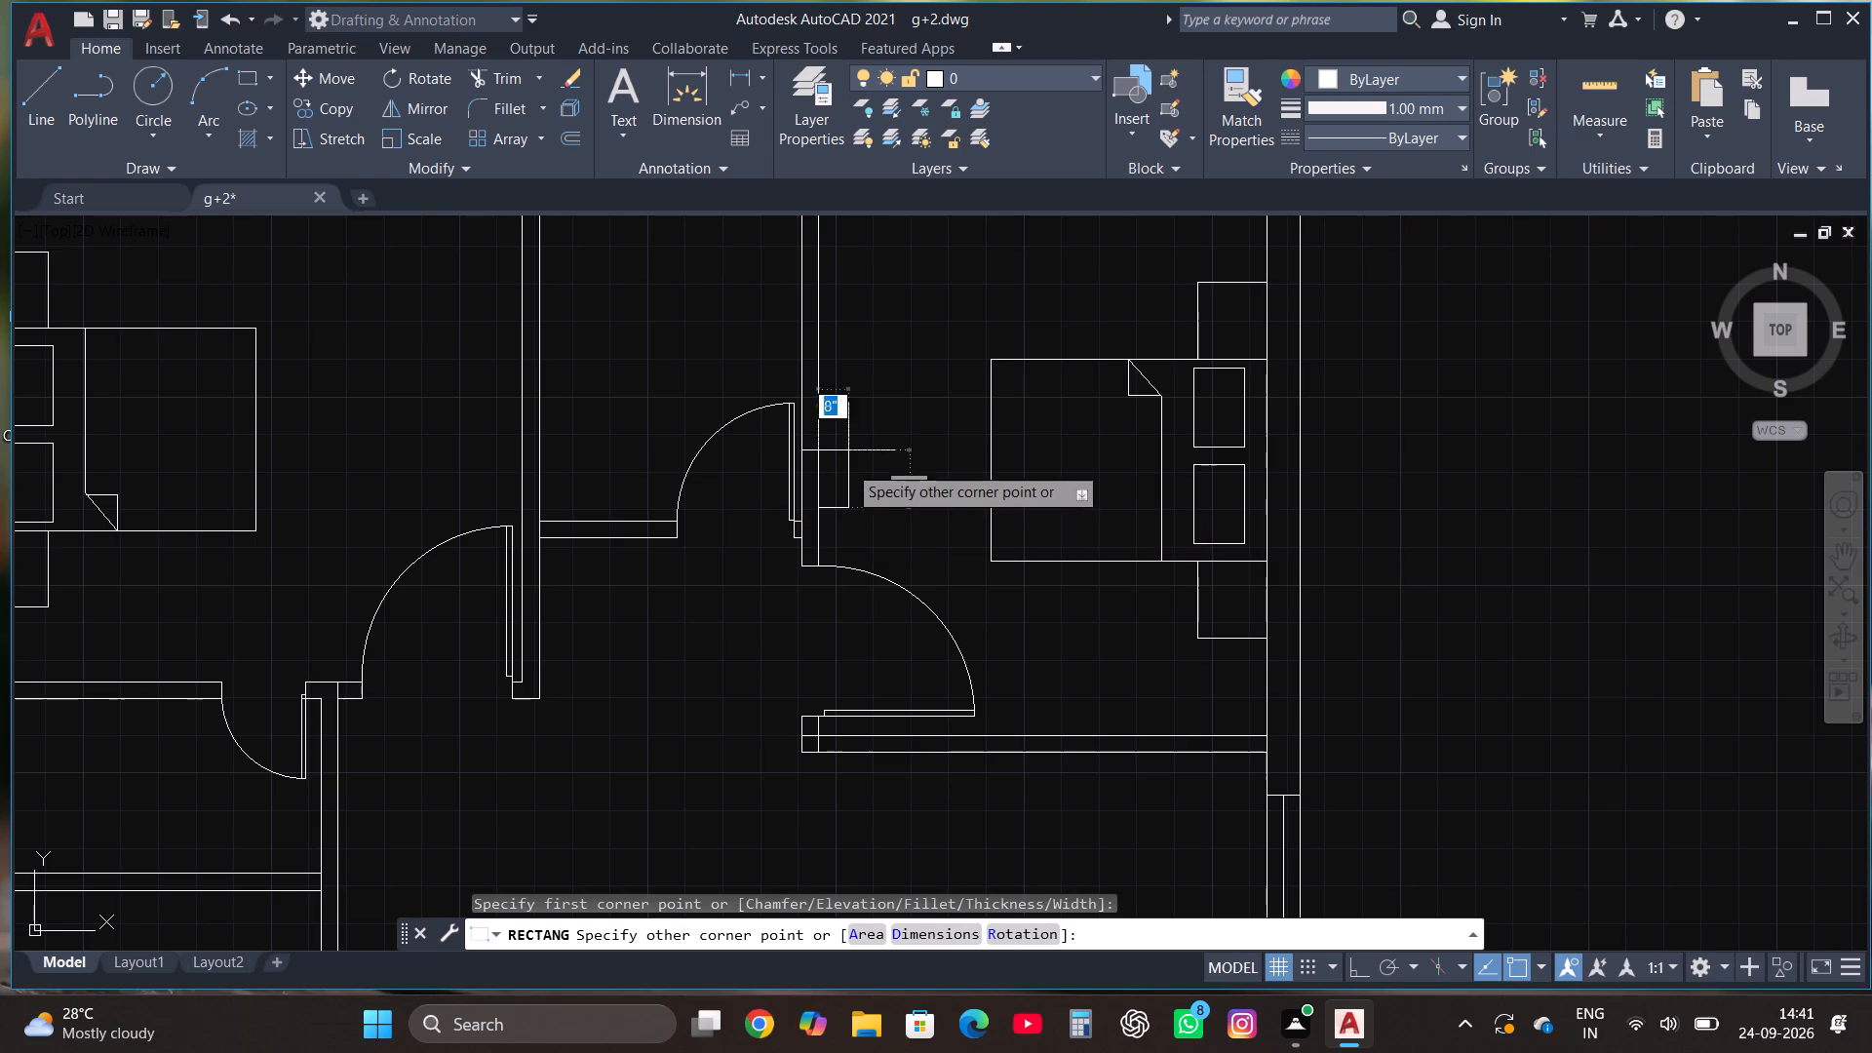
left_click(844, 344)
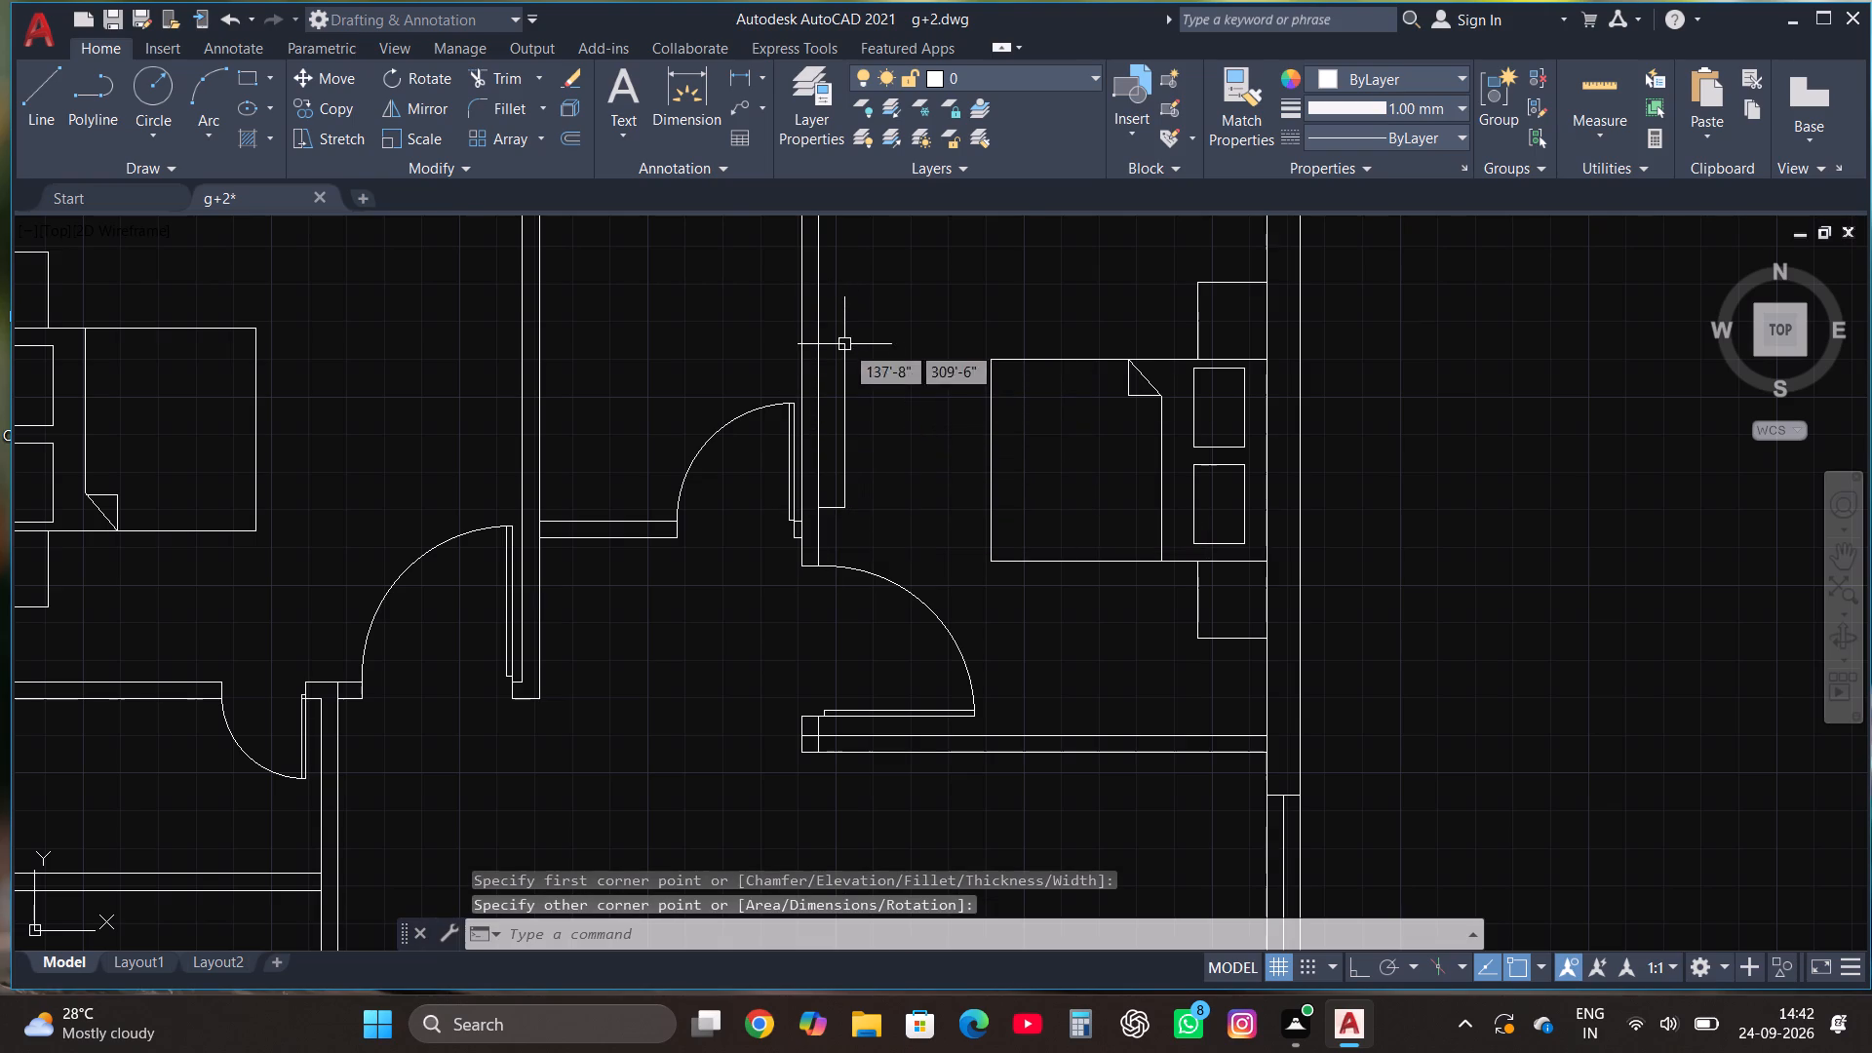
Draw a narrow upright rectangle against the northwest room's east wall, north of the door and facing the bed.
scroll(1191, 422, "down", 2)
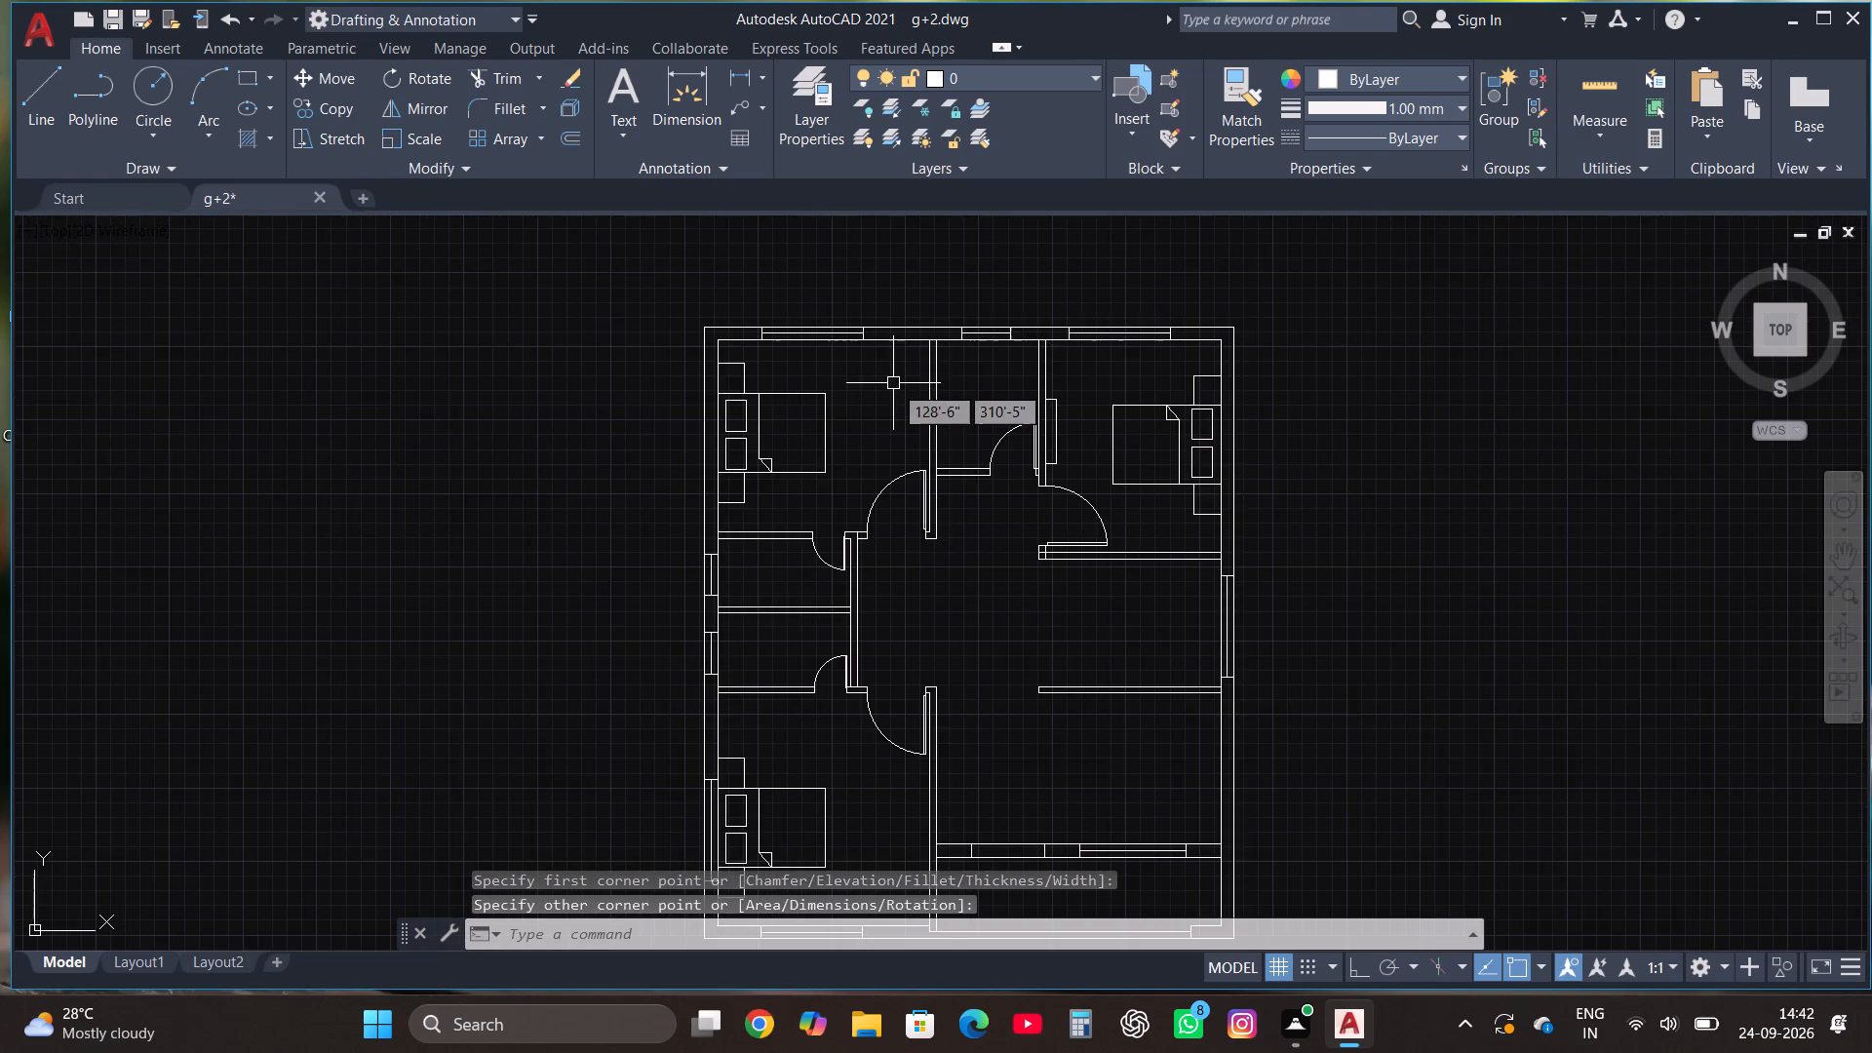
scroll(891, 387, "up", 1)
left_click(250, 76)
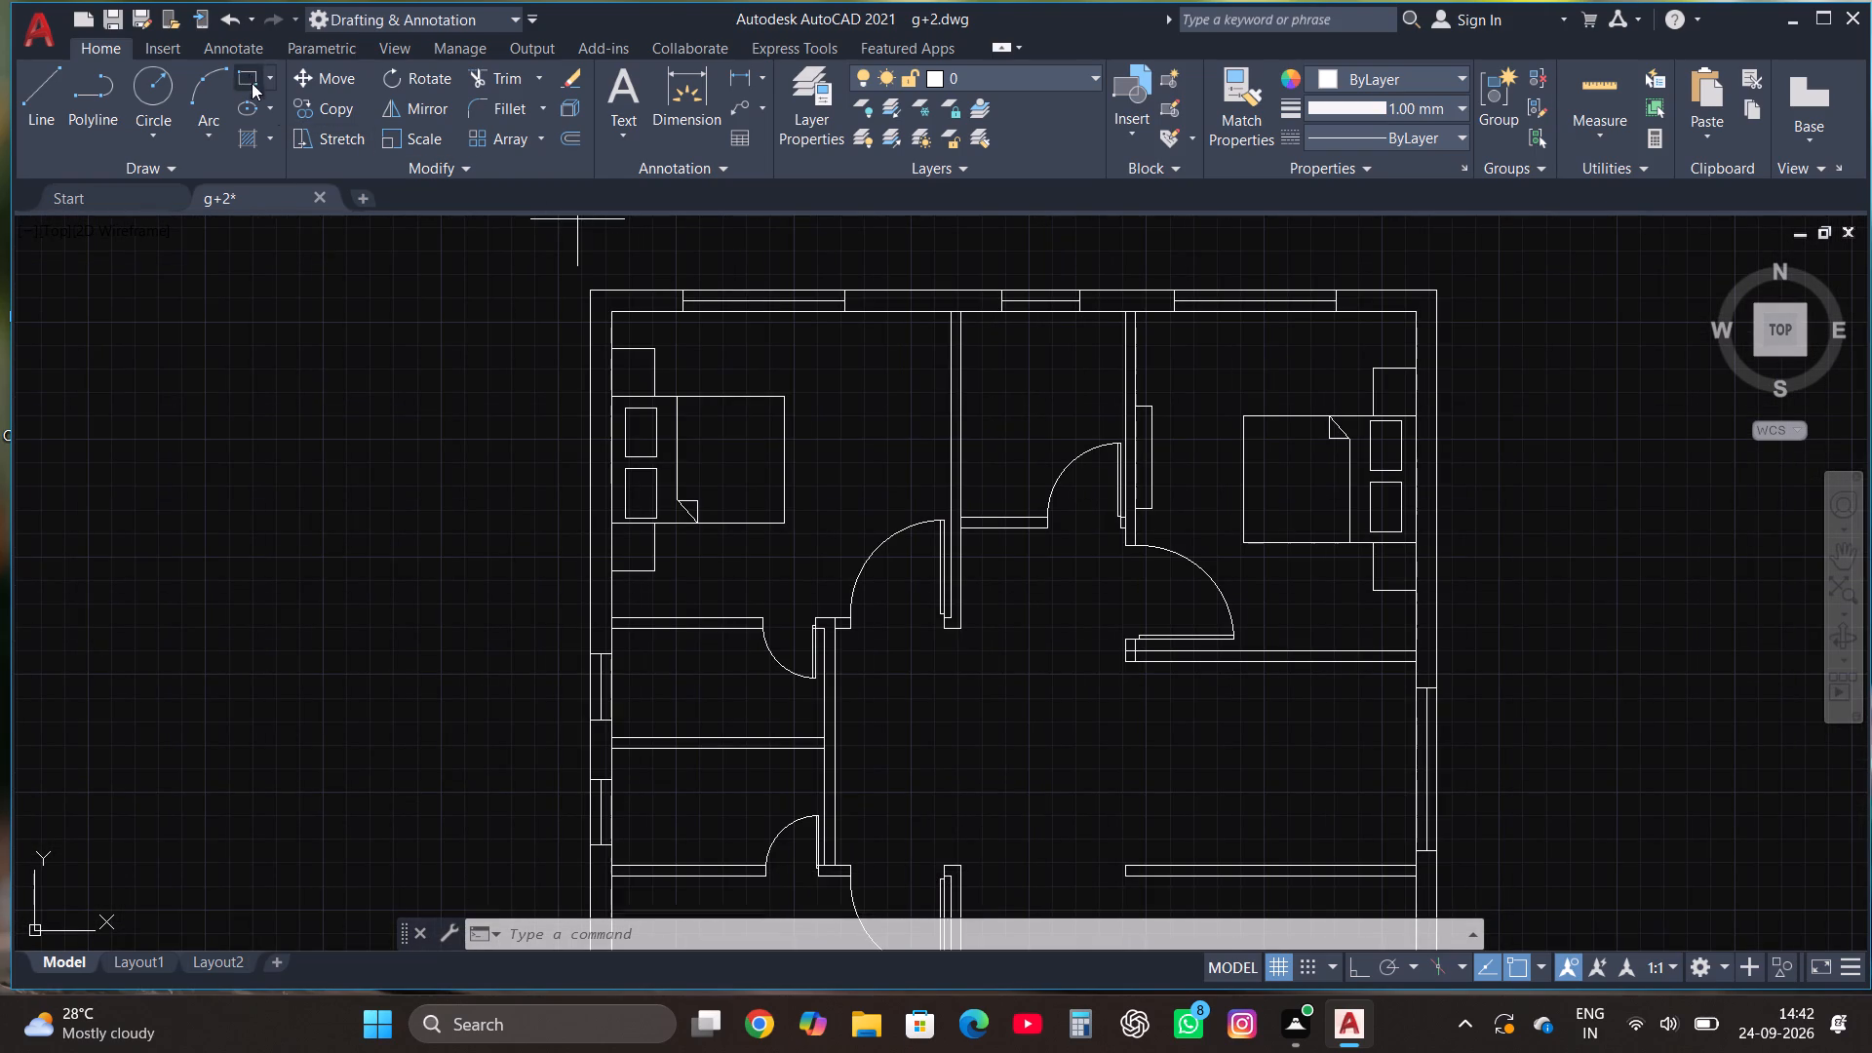
scroll(1029, 421, "up", 1)
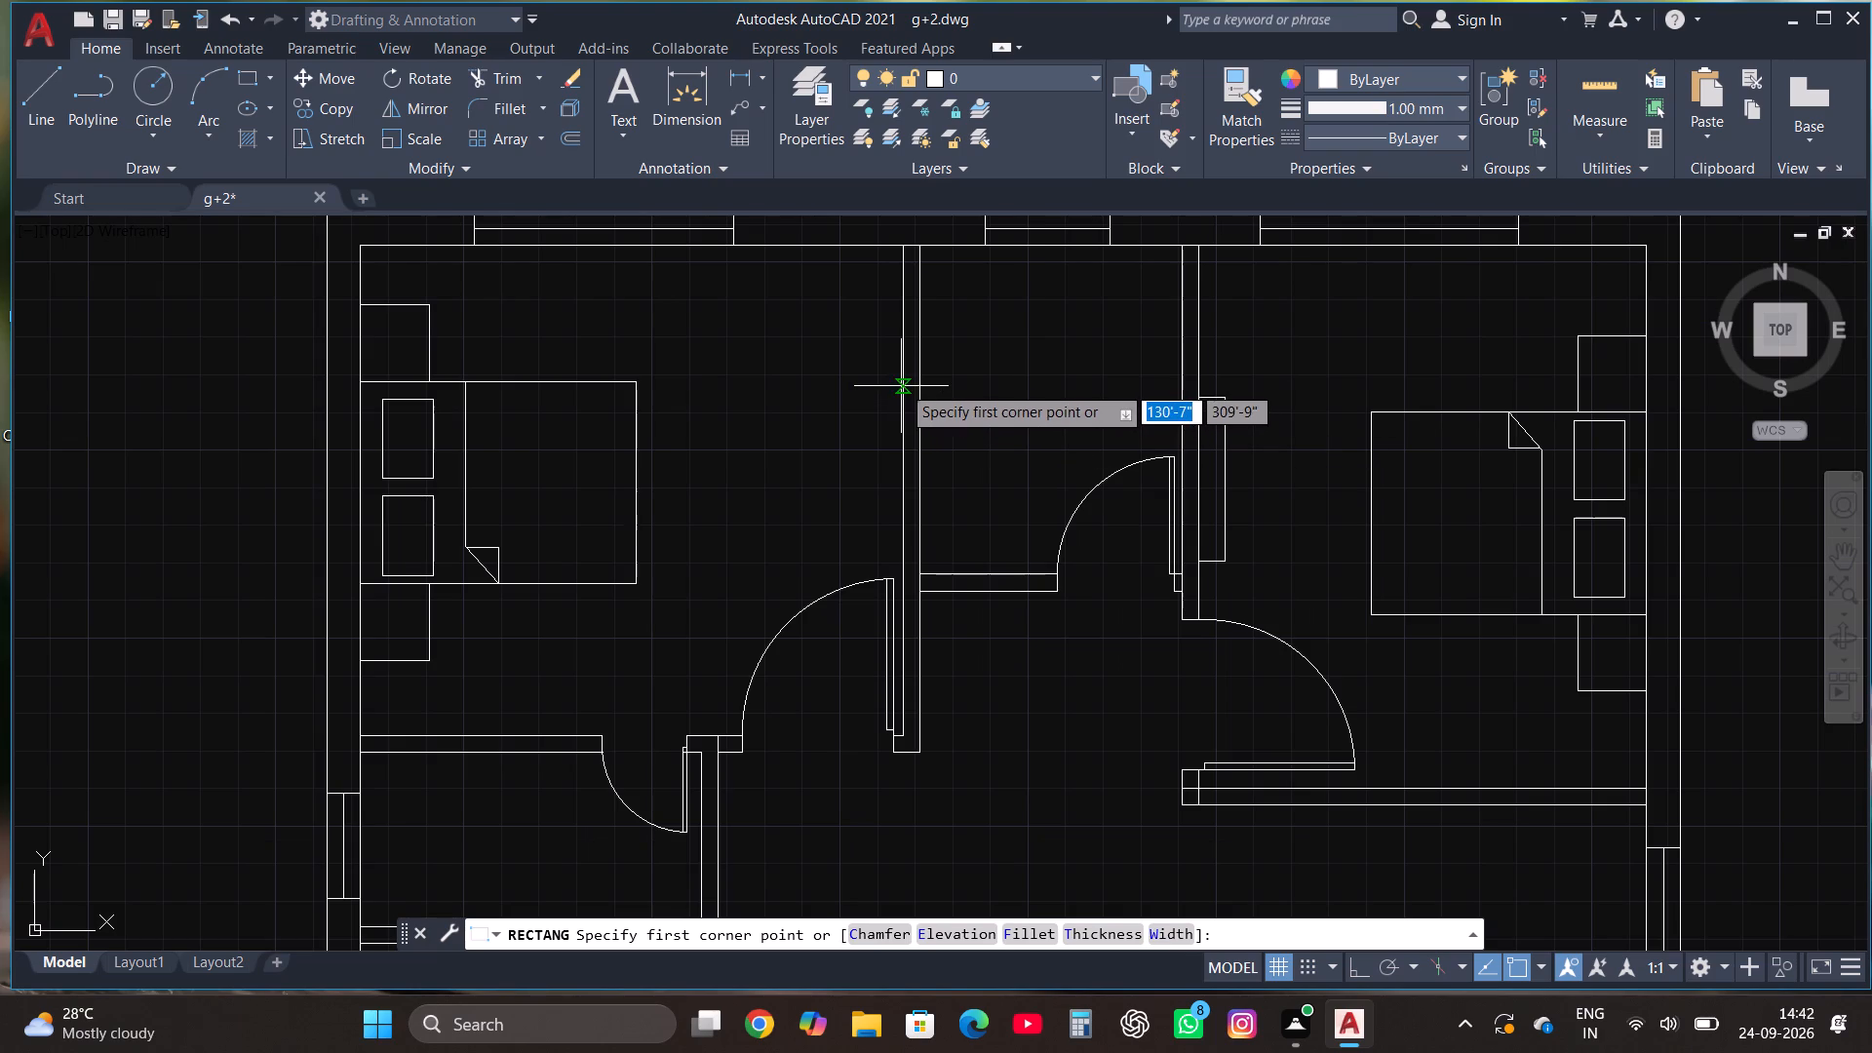
left_click(901, 375)
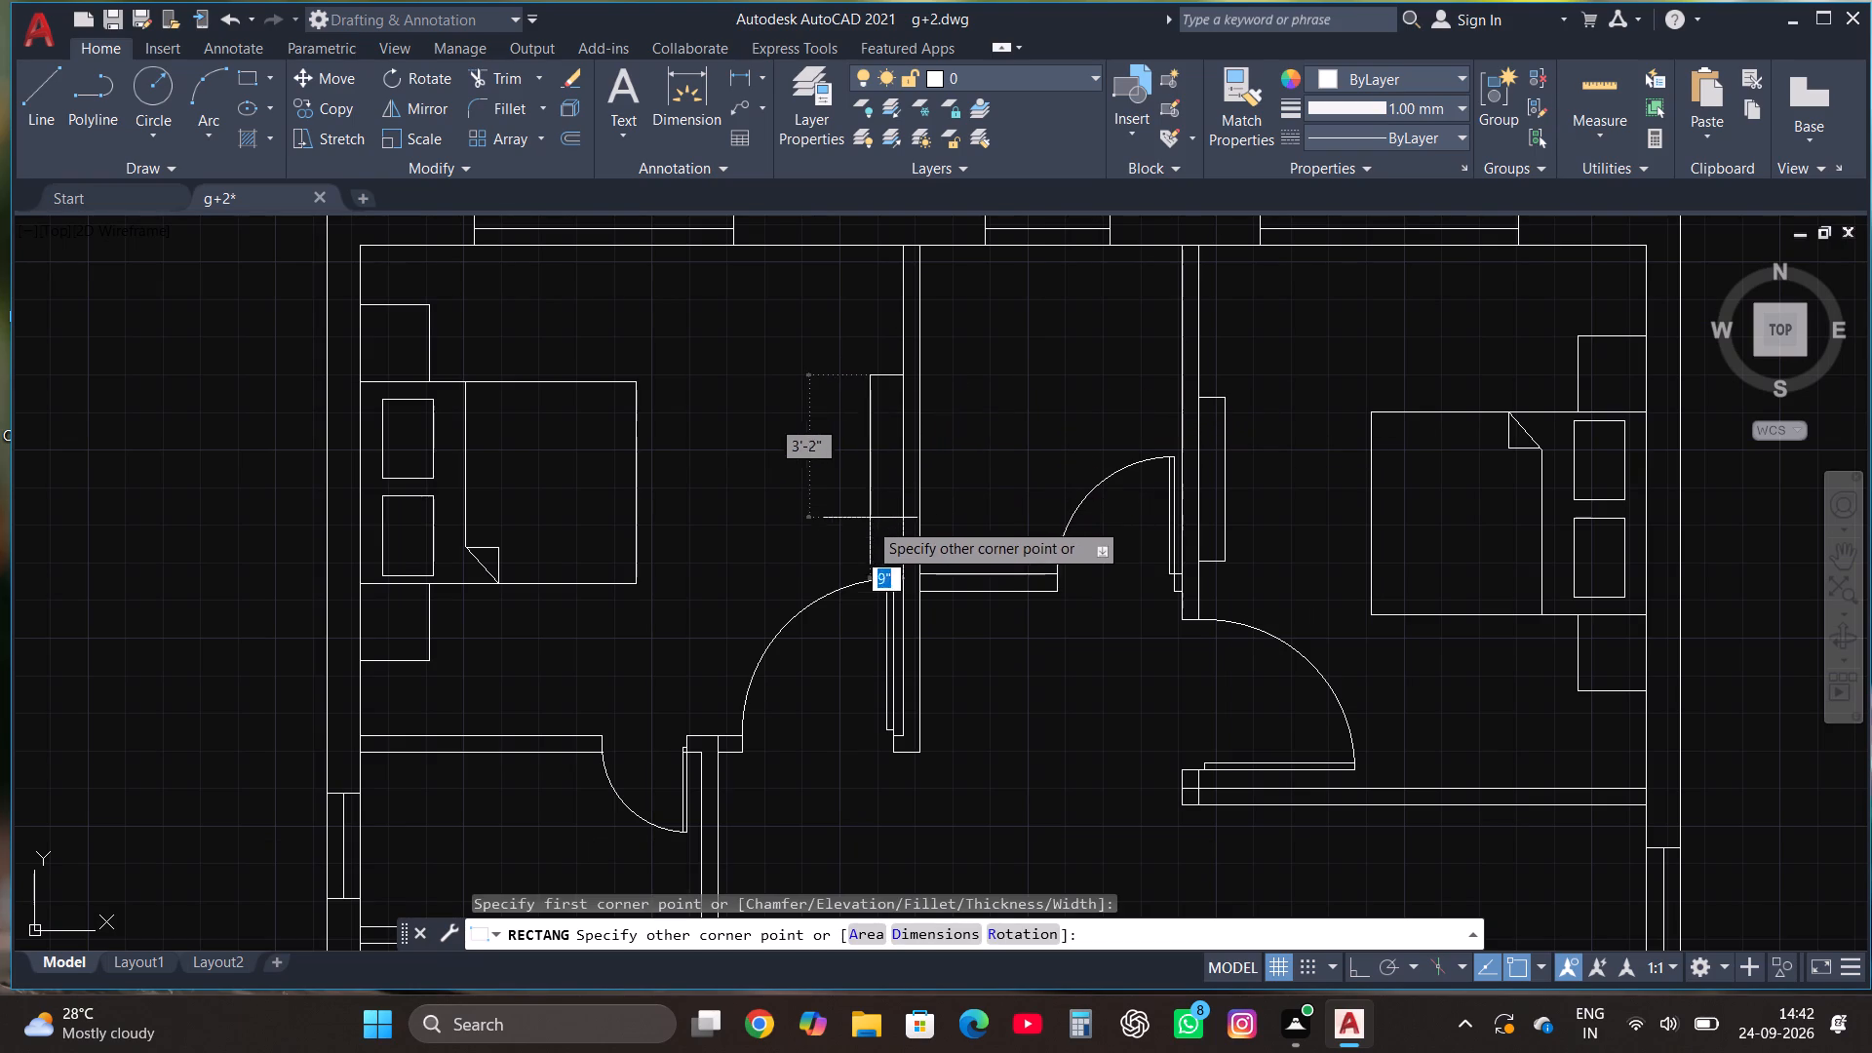
left_click(875, 542)
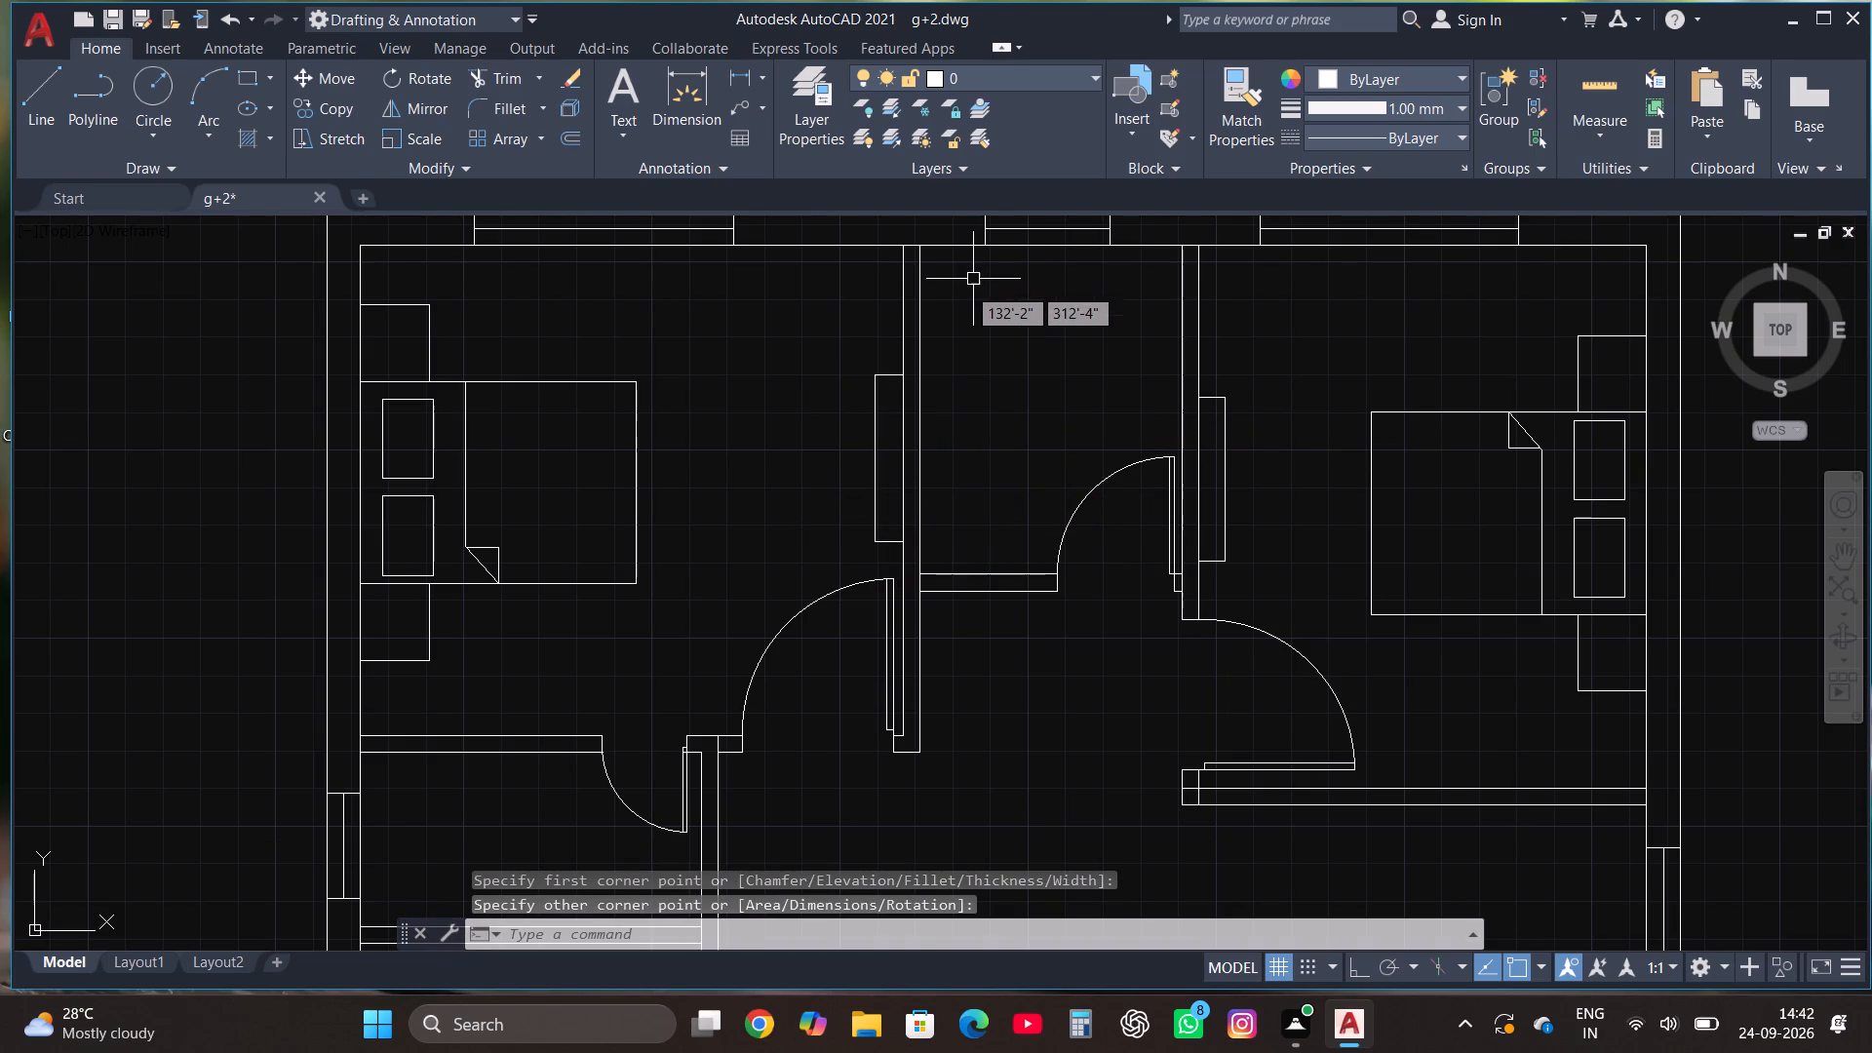
Draw an upright rectangle about 10" by 4'-9" against the southwest room's east wall, facing the bed.
scroll(948, 296, "down", 2)
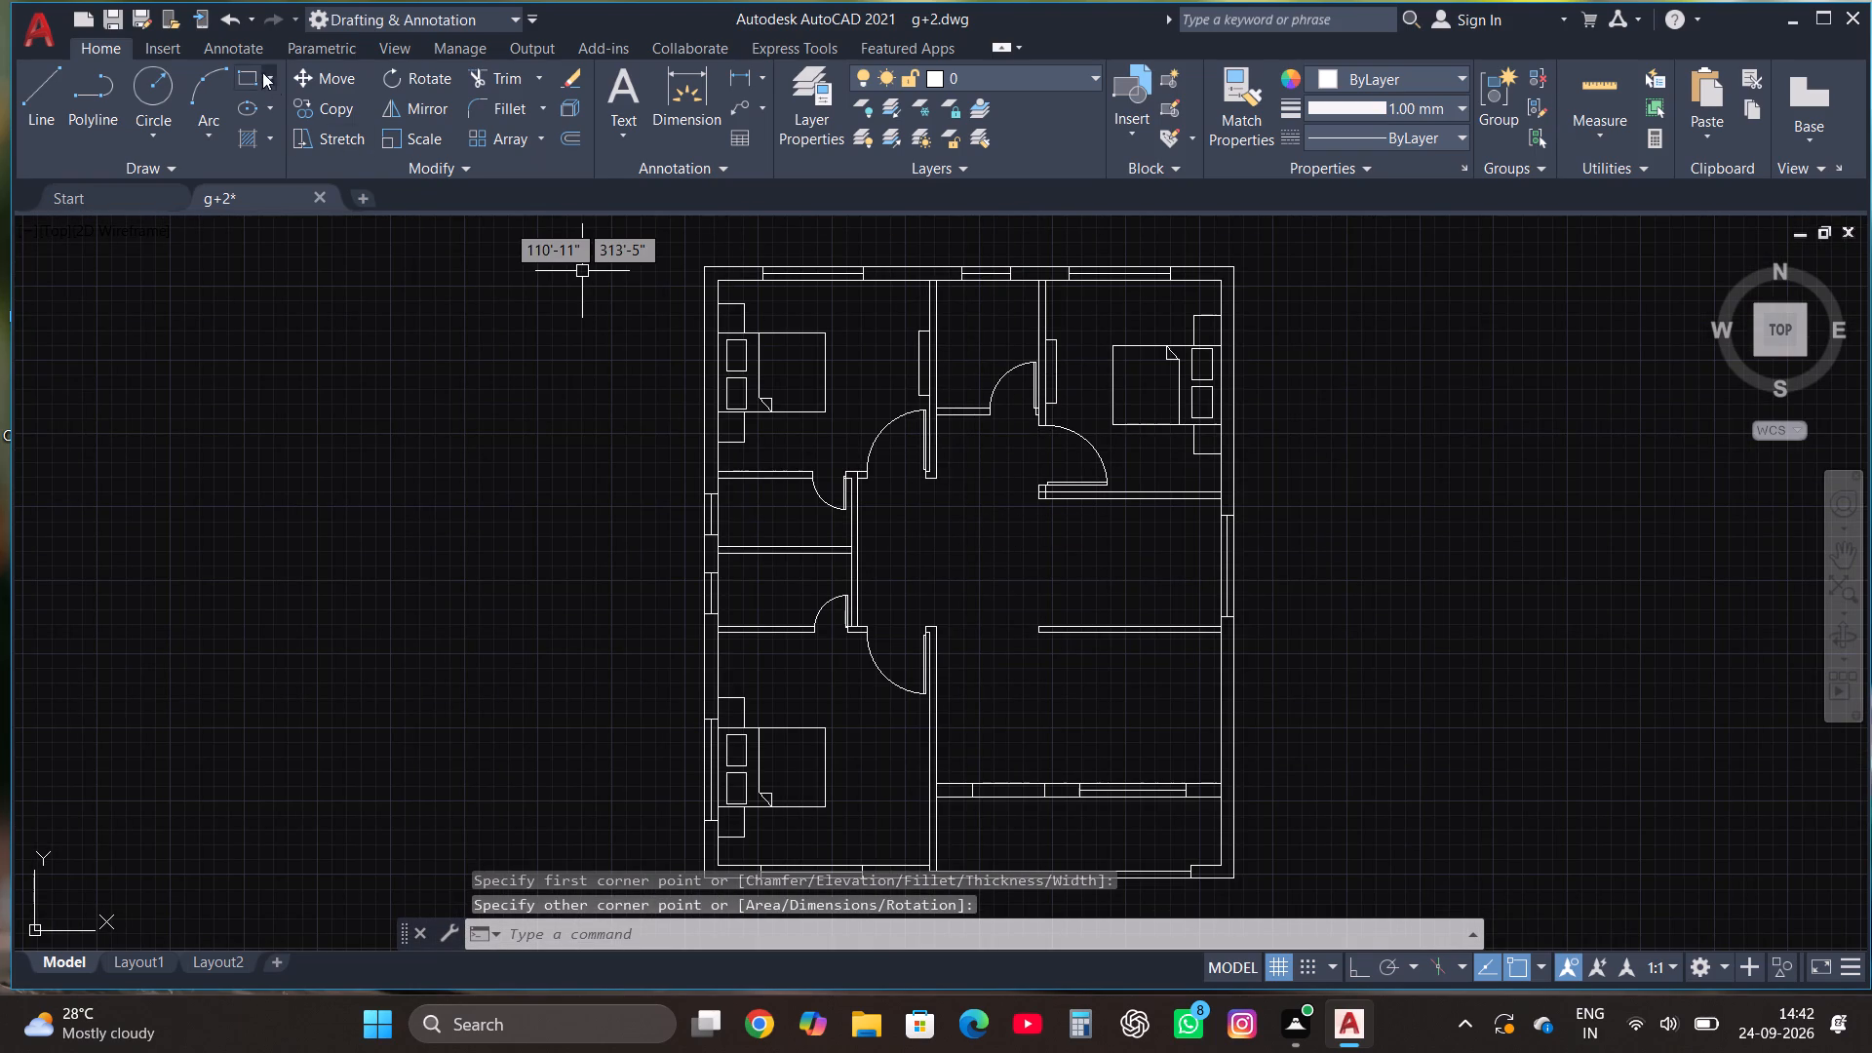
left_click(239, 79)
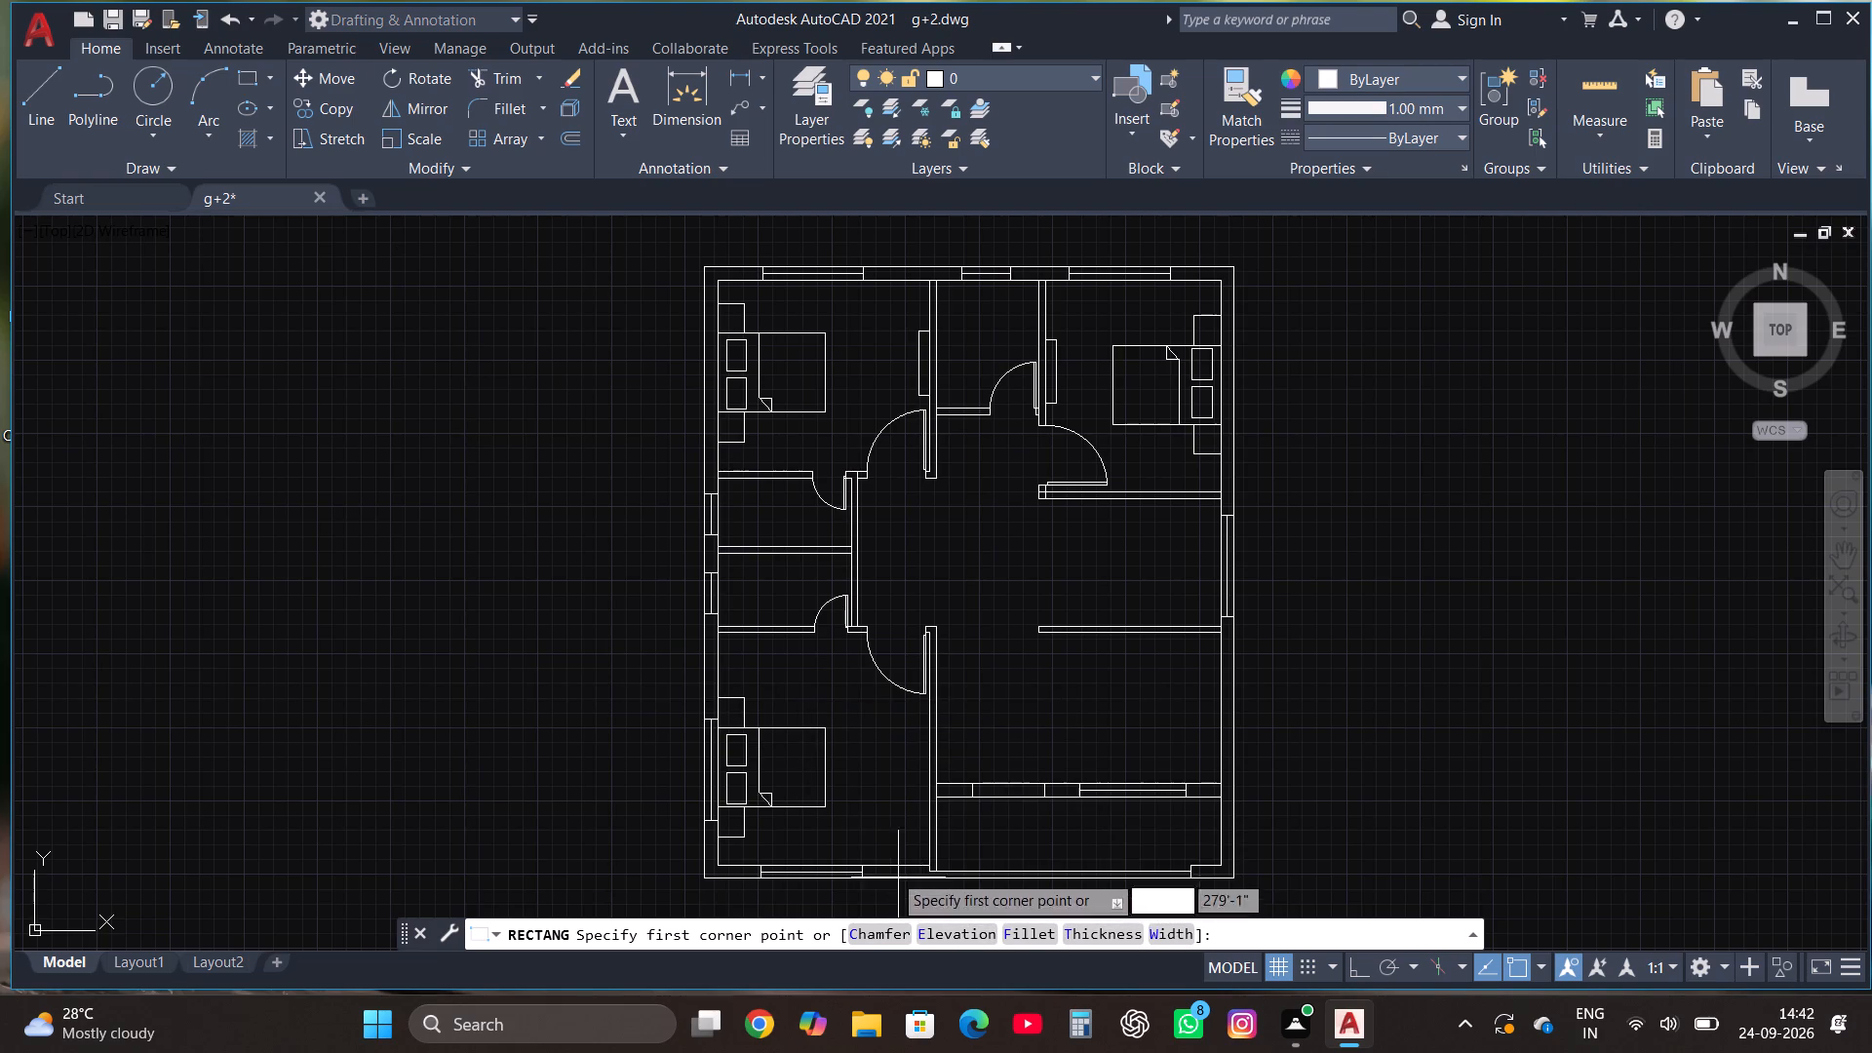
scroll(872, 853, "up", 2)
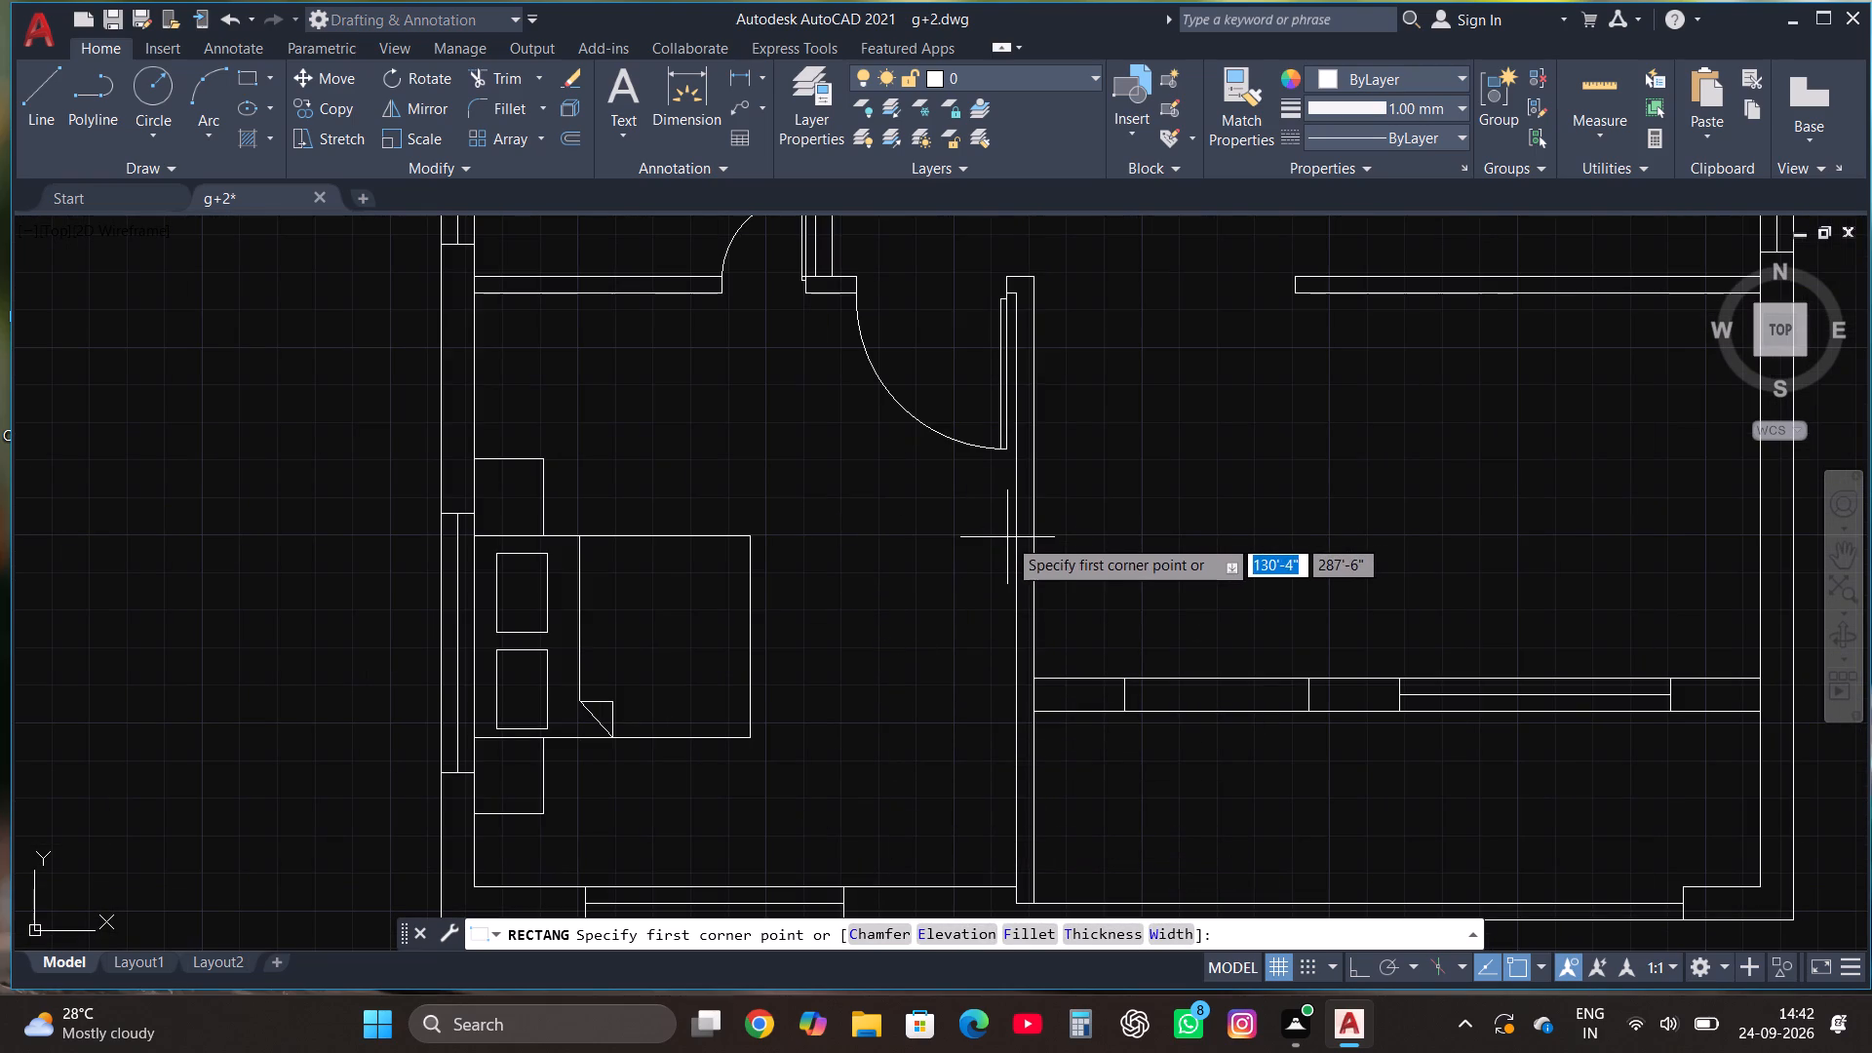
left_click(1012, 526)
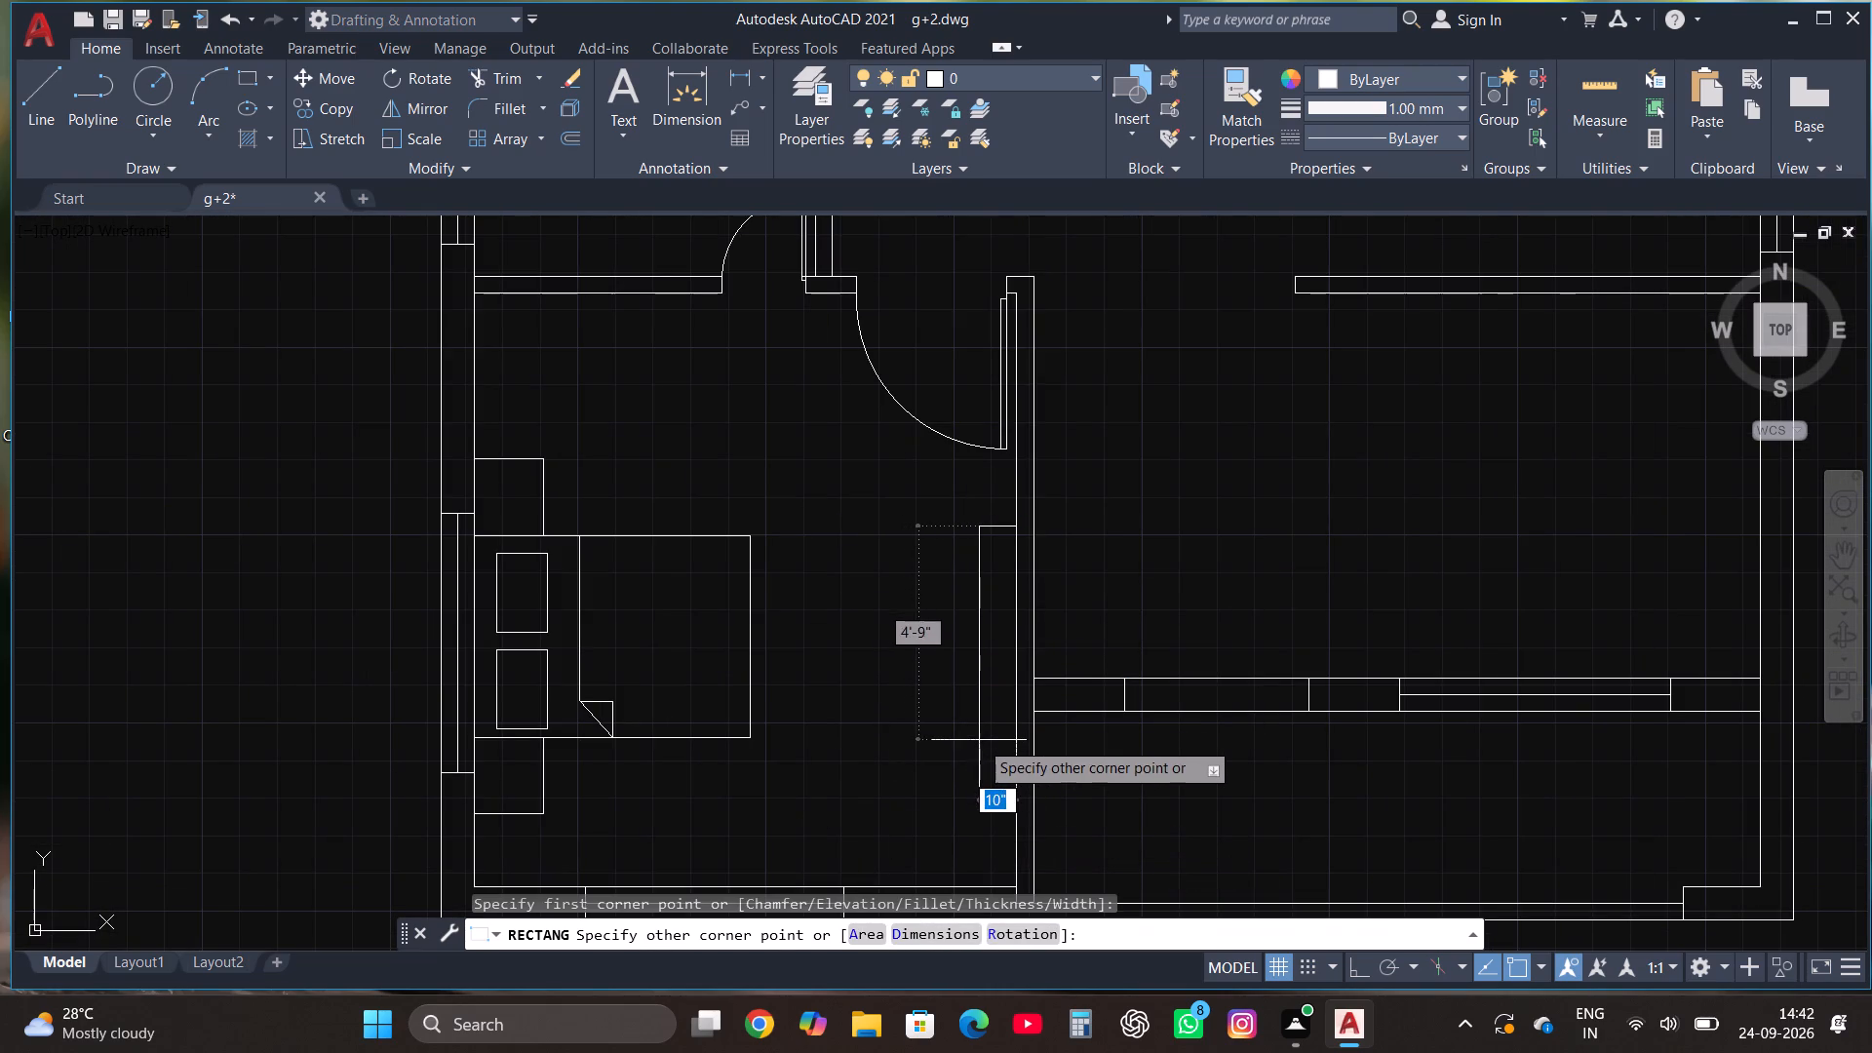
left_click(979, 740)
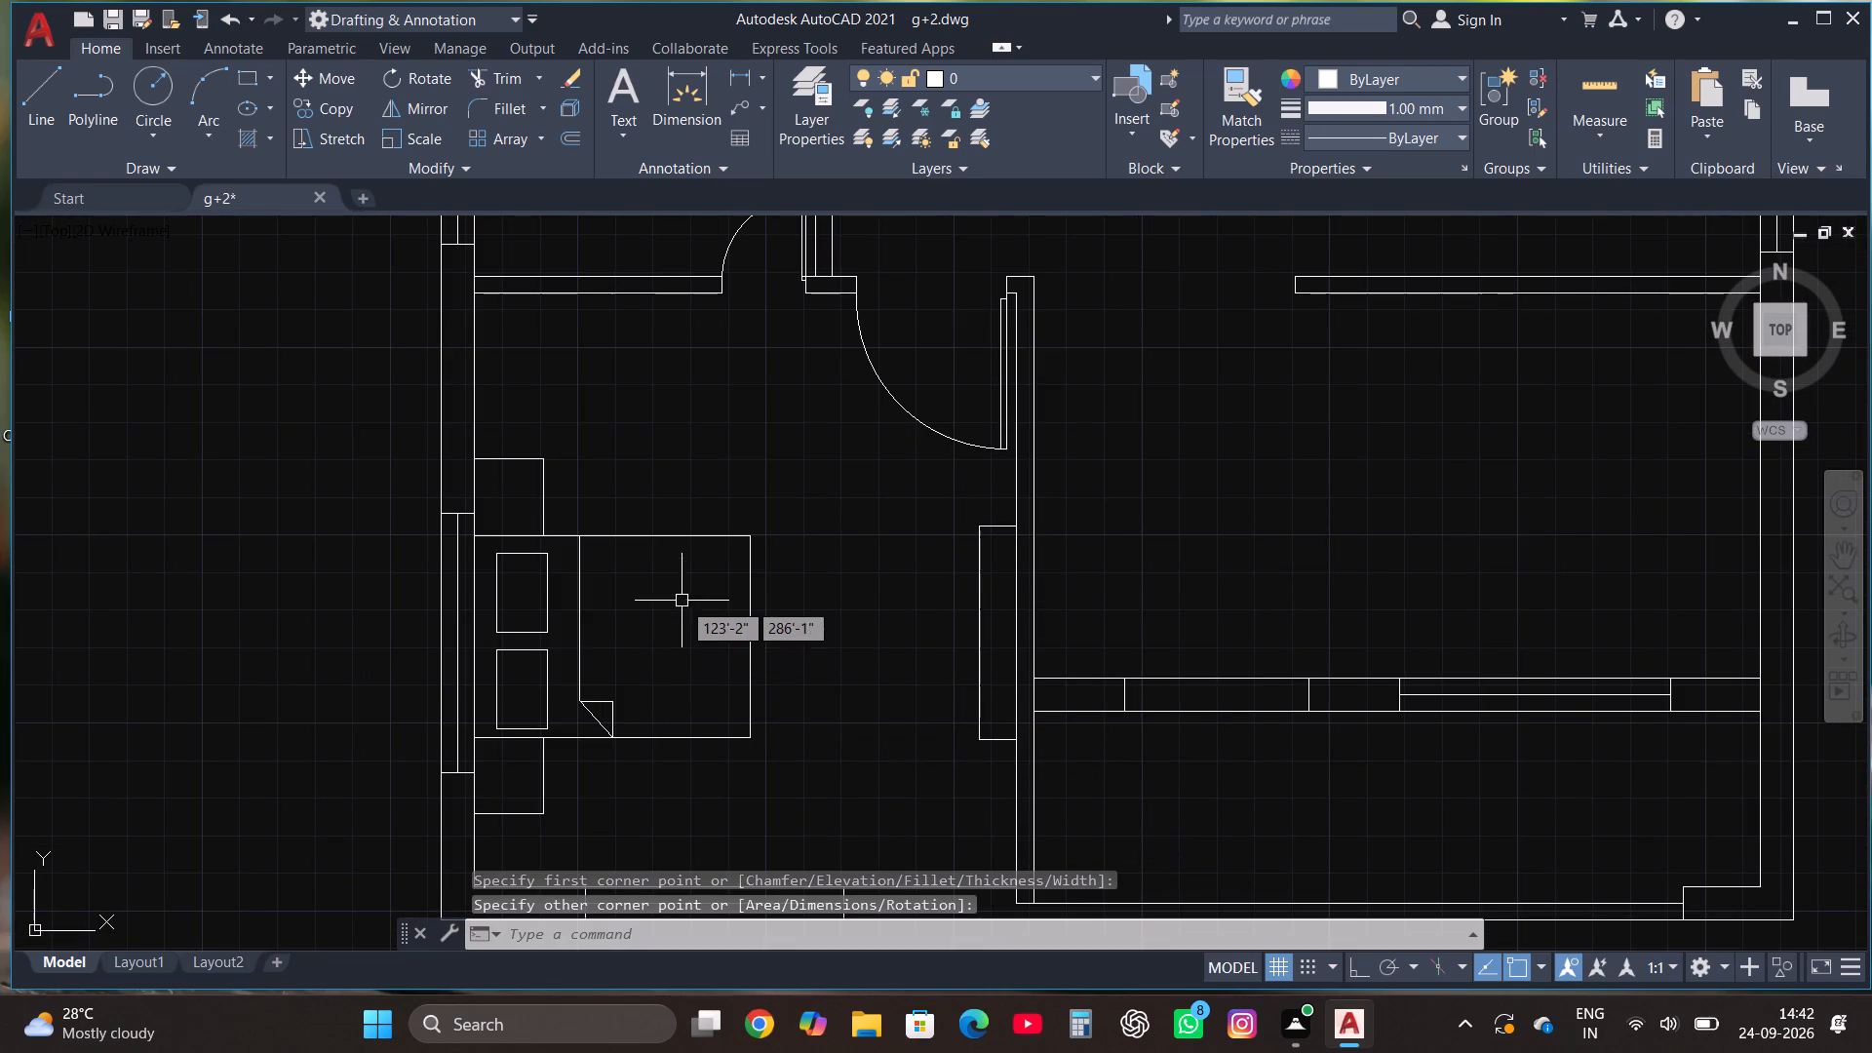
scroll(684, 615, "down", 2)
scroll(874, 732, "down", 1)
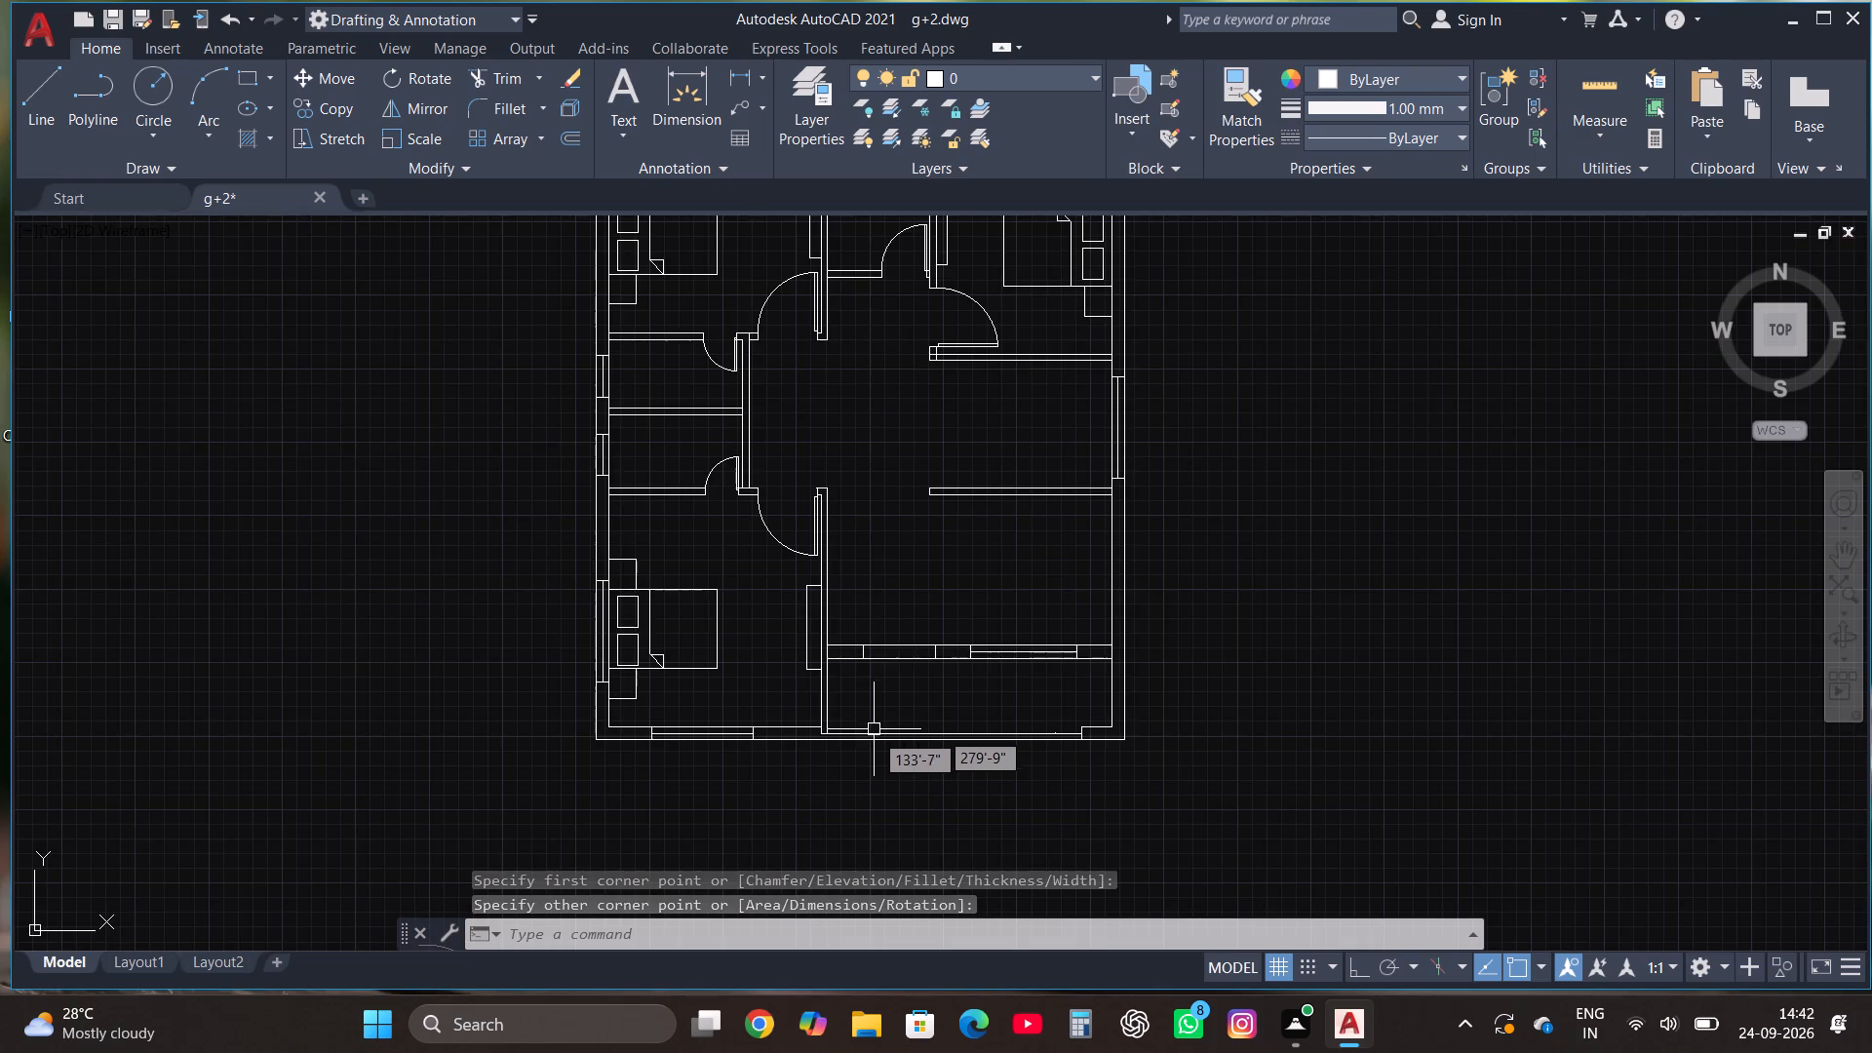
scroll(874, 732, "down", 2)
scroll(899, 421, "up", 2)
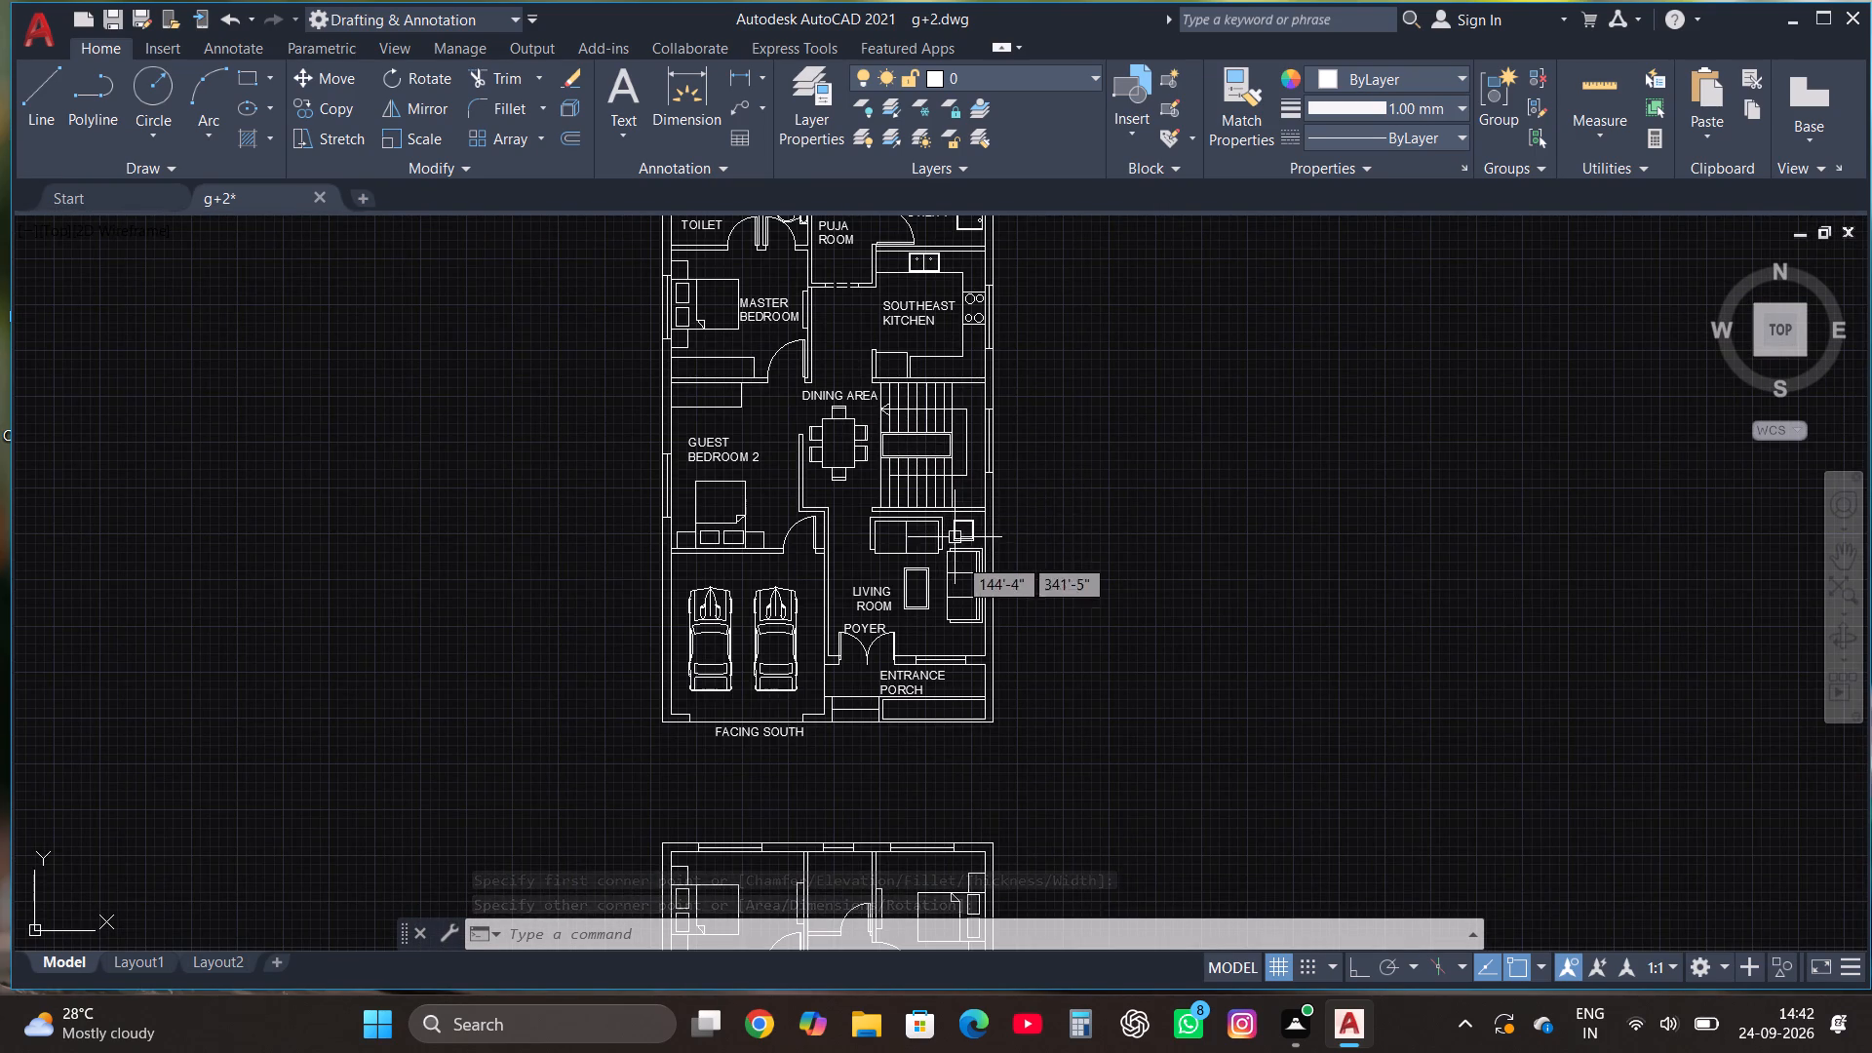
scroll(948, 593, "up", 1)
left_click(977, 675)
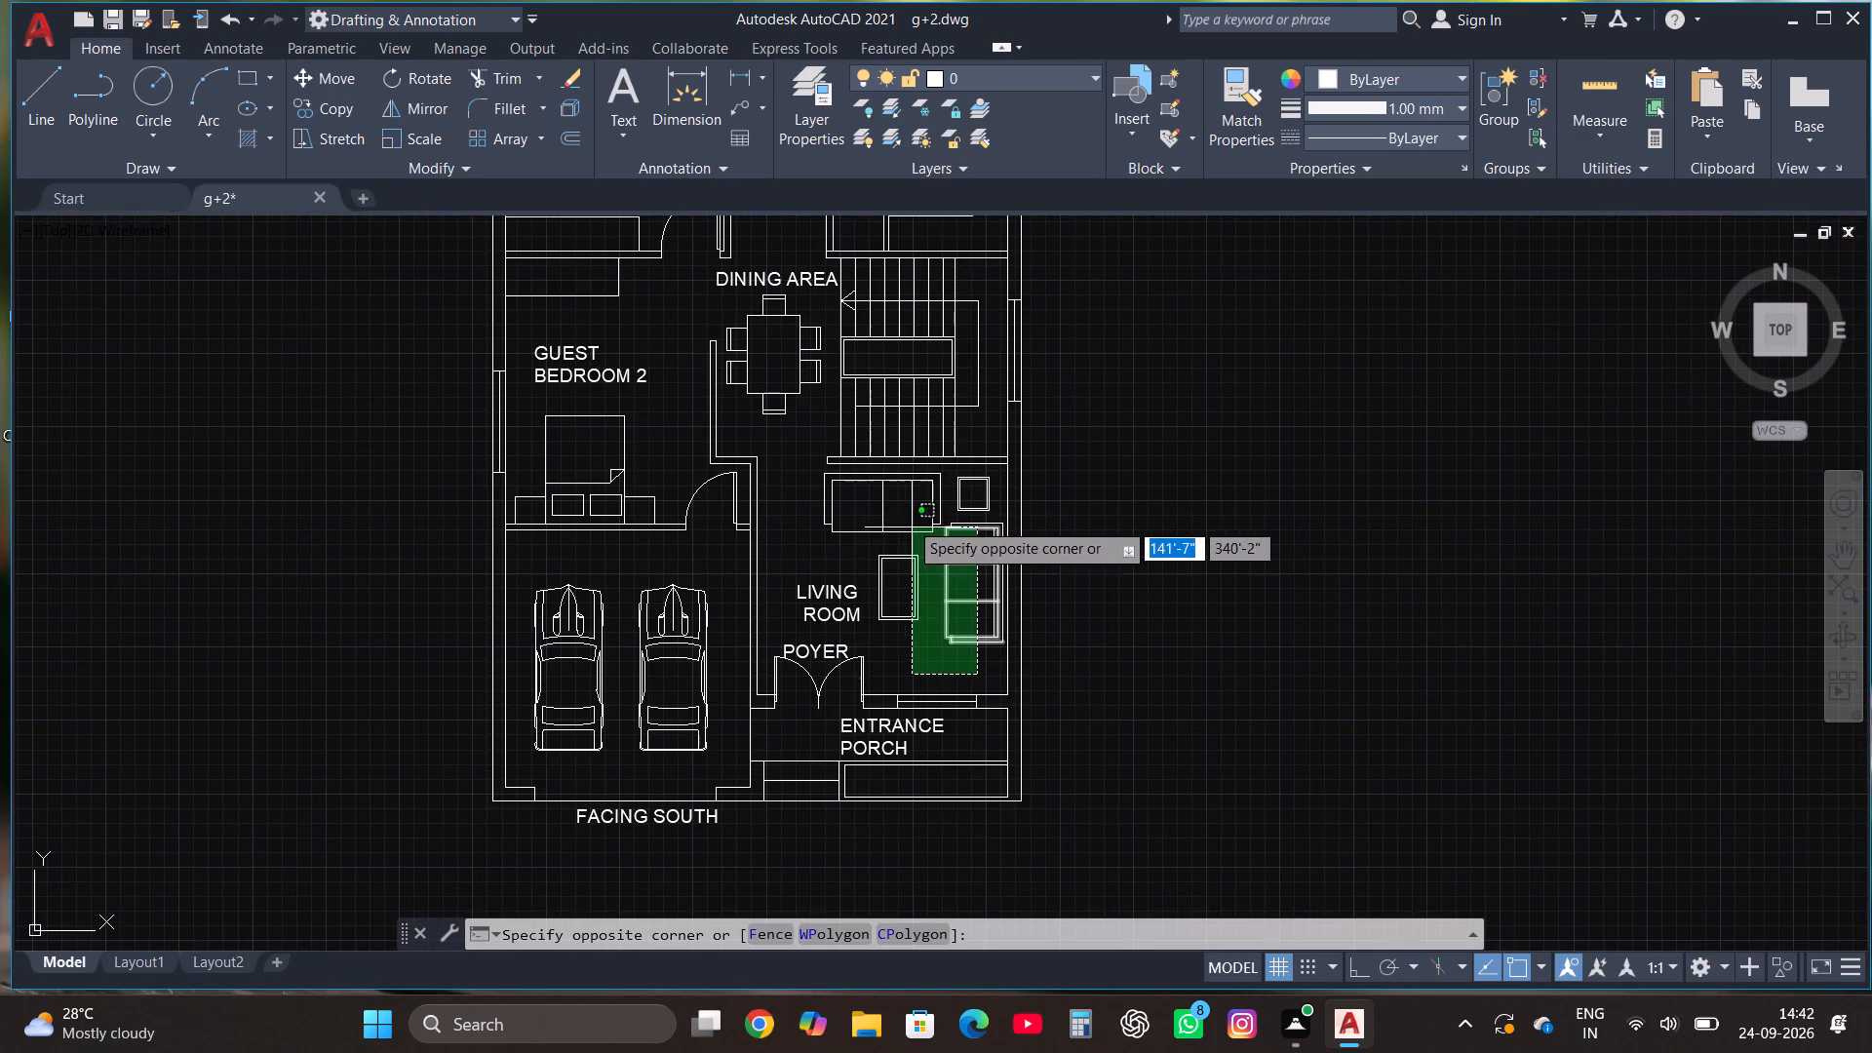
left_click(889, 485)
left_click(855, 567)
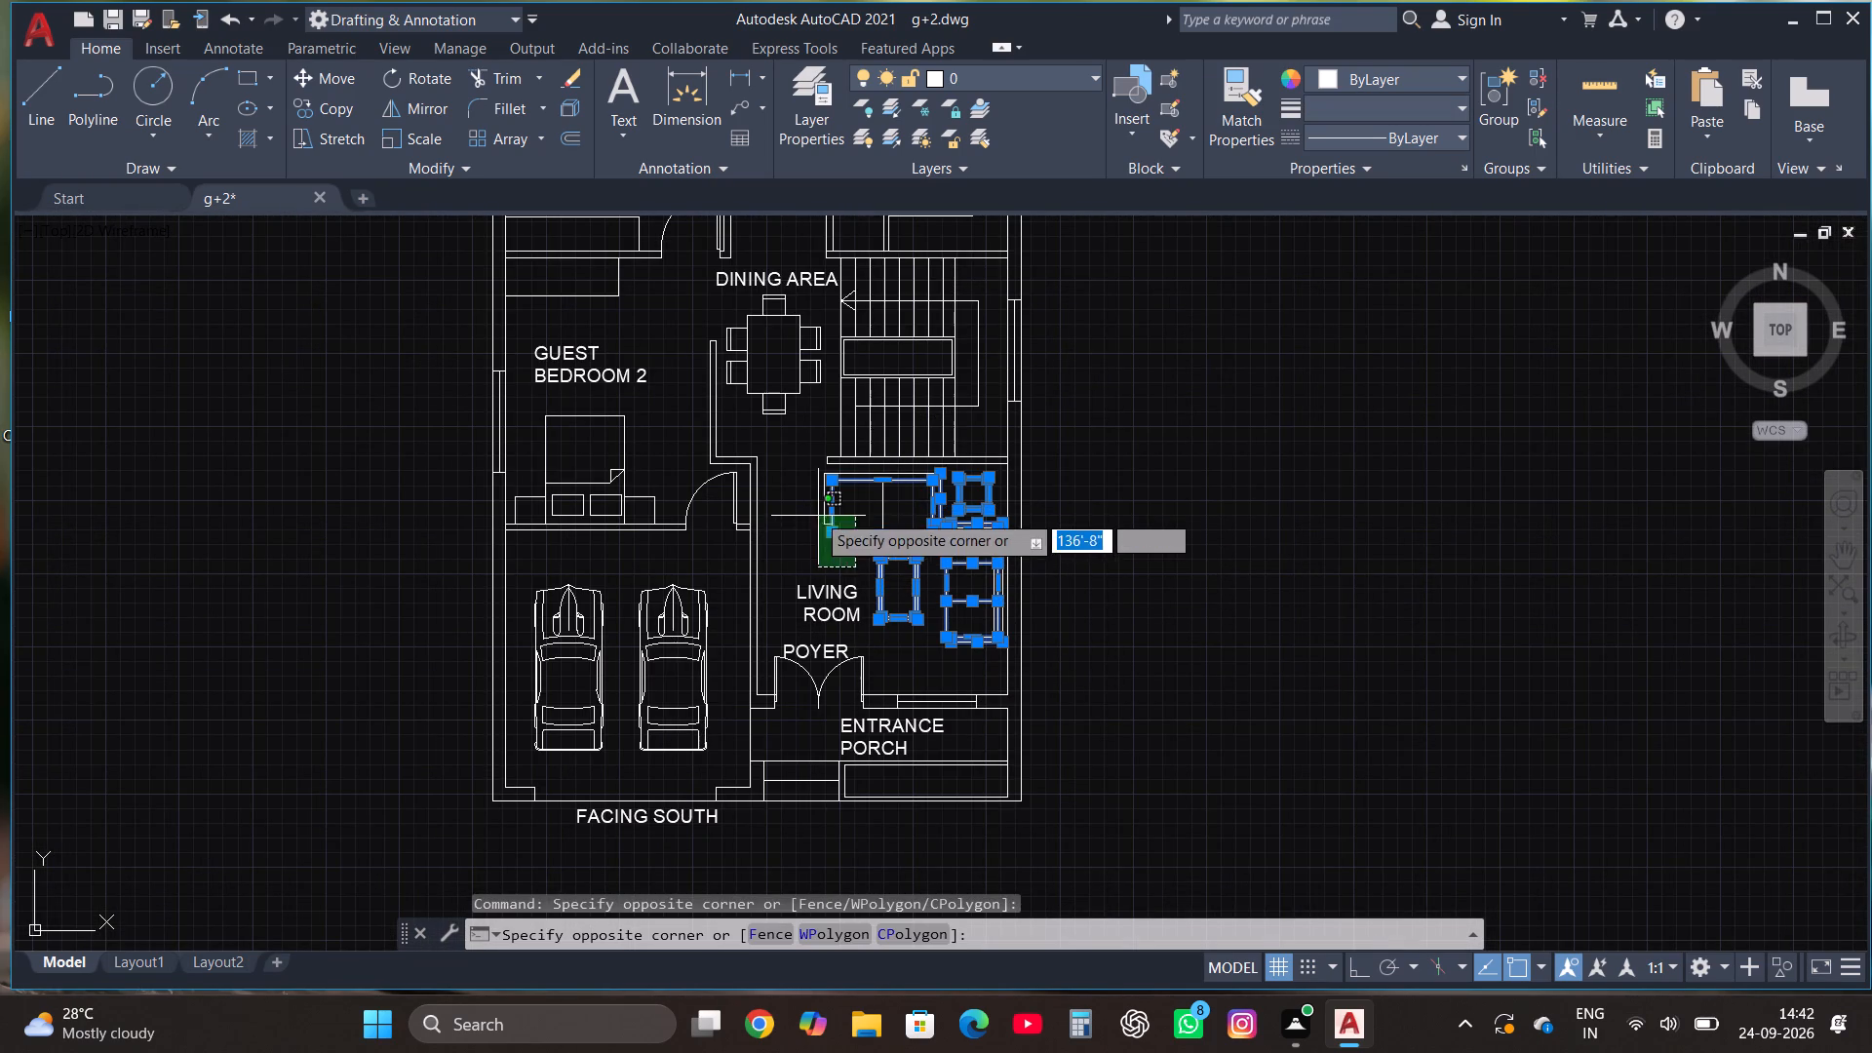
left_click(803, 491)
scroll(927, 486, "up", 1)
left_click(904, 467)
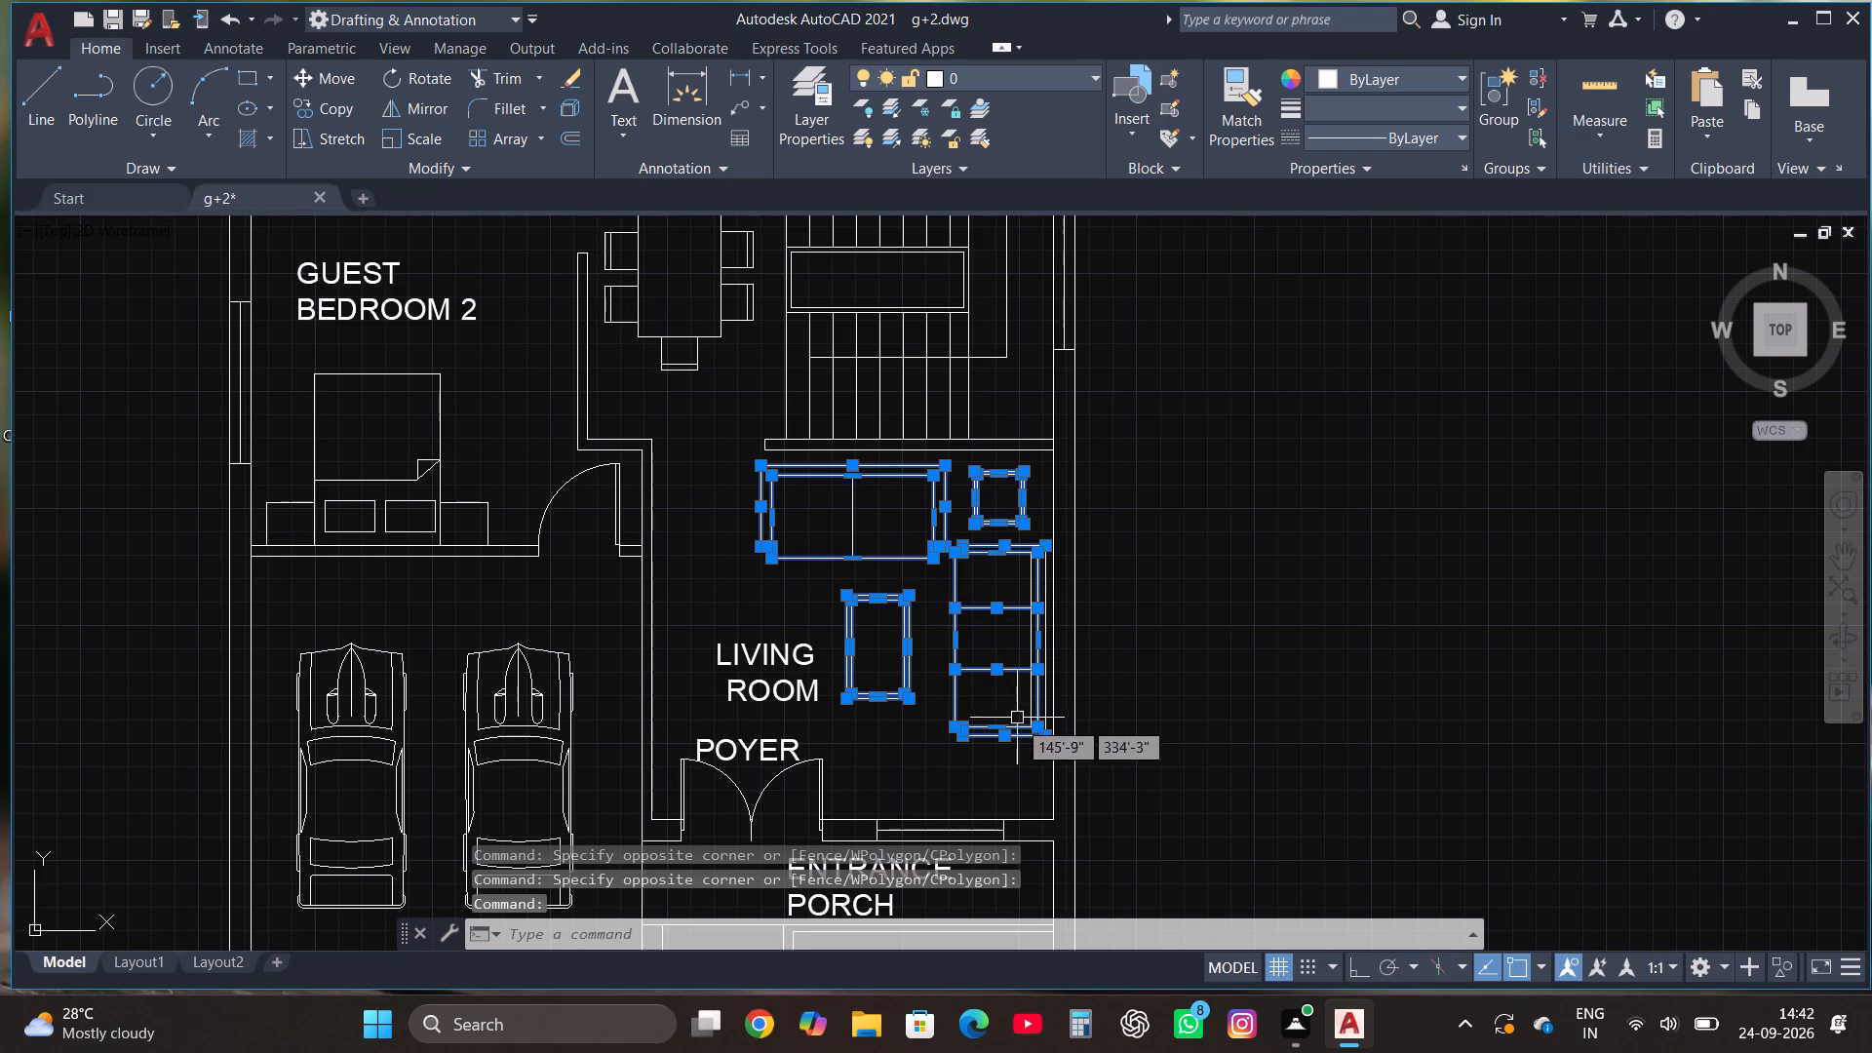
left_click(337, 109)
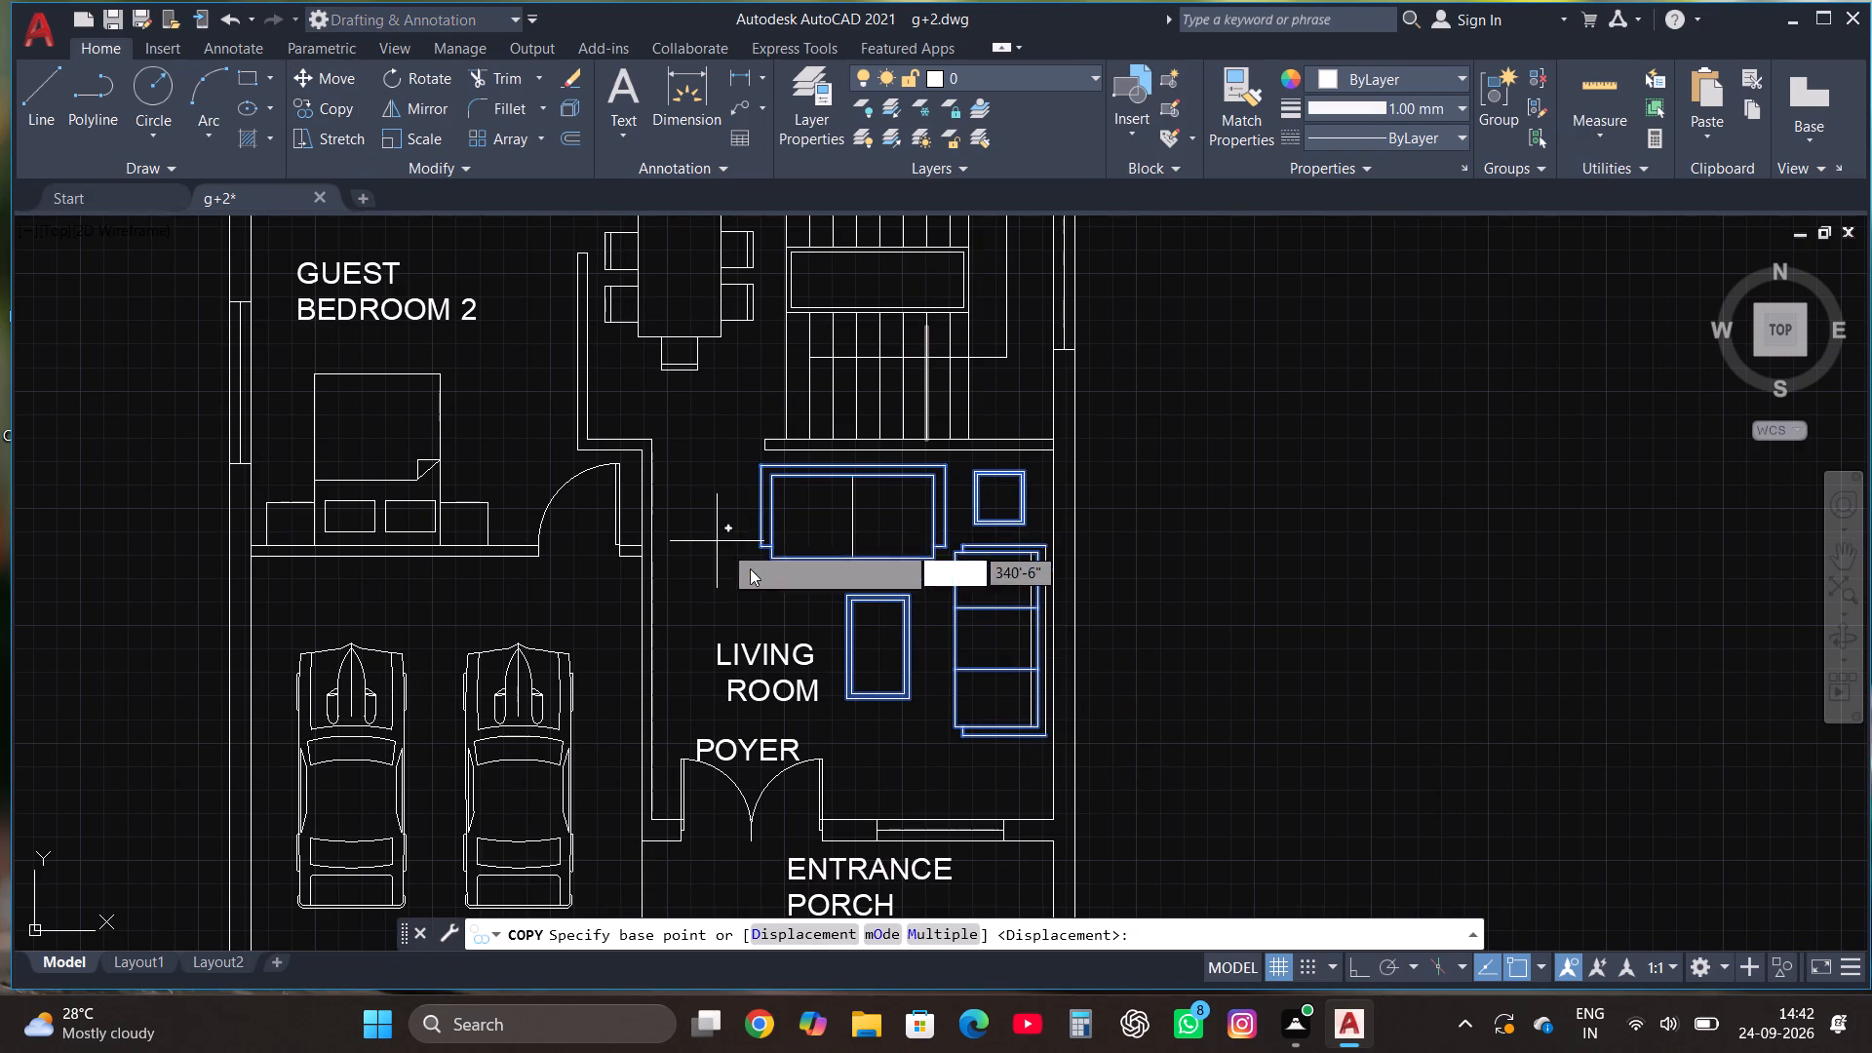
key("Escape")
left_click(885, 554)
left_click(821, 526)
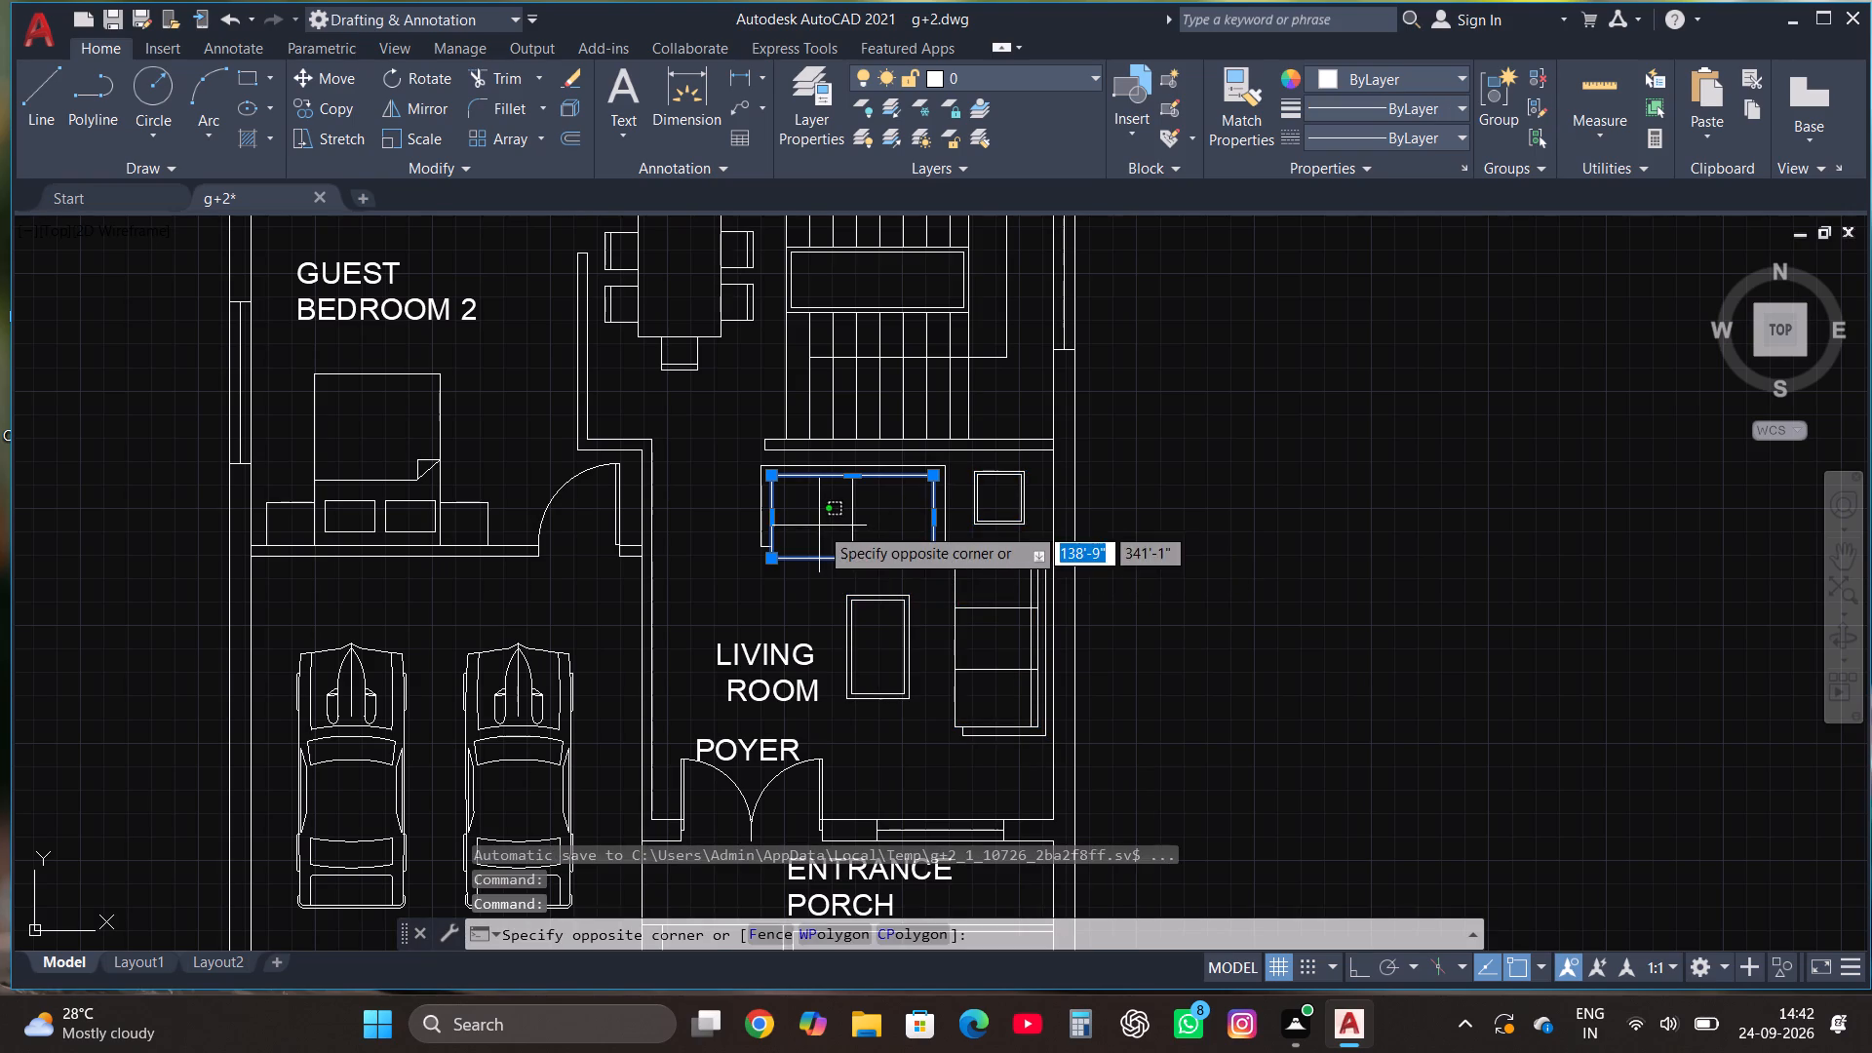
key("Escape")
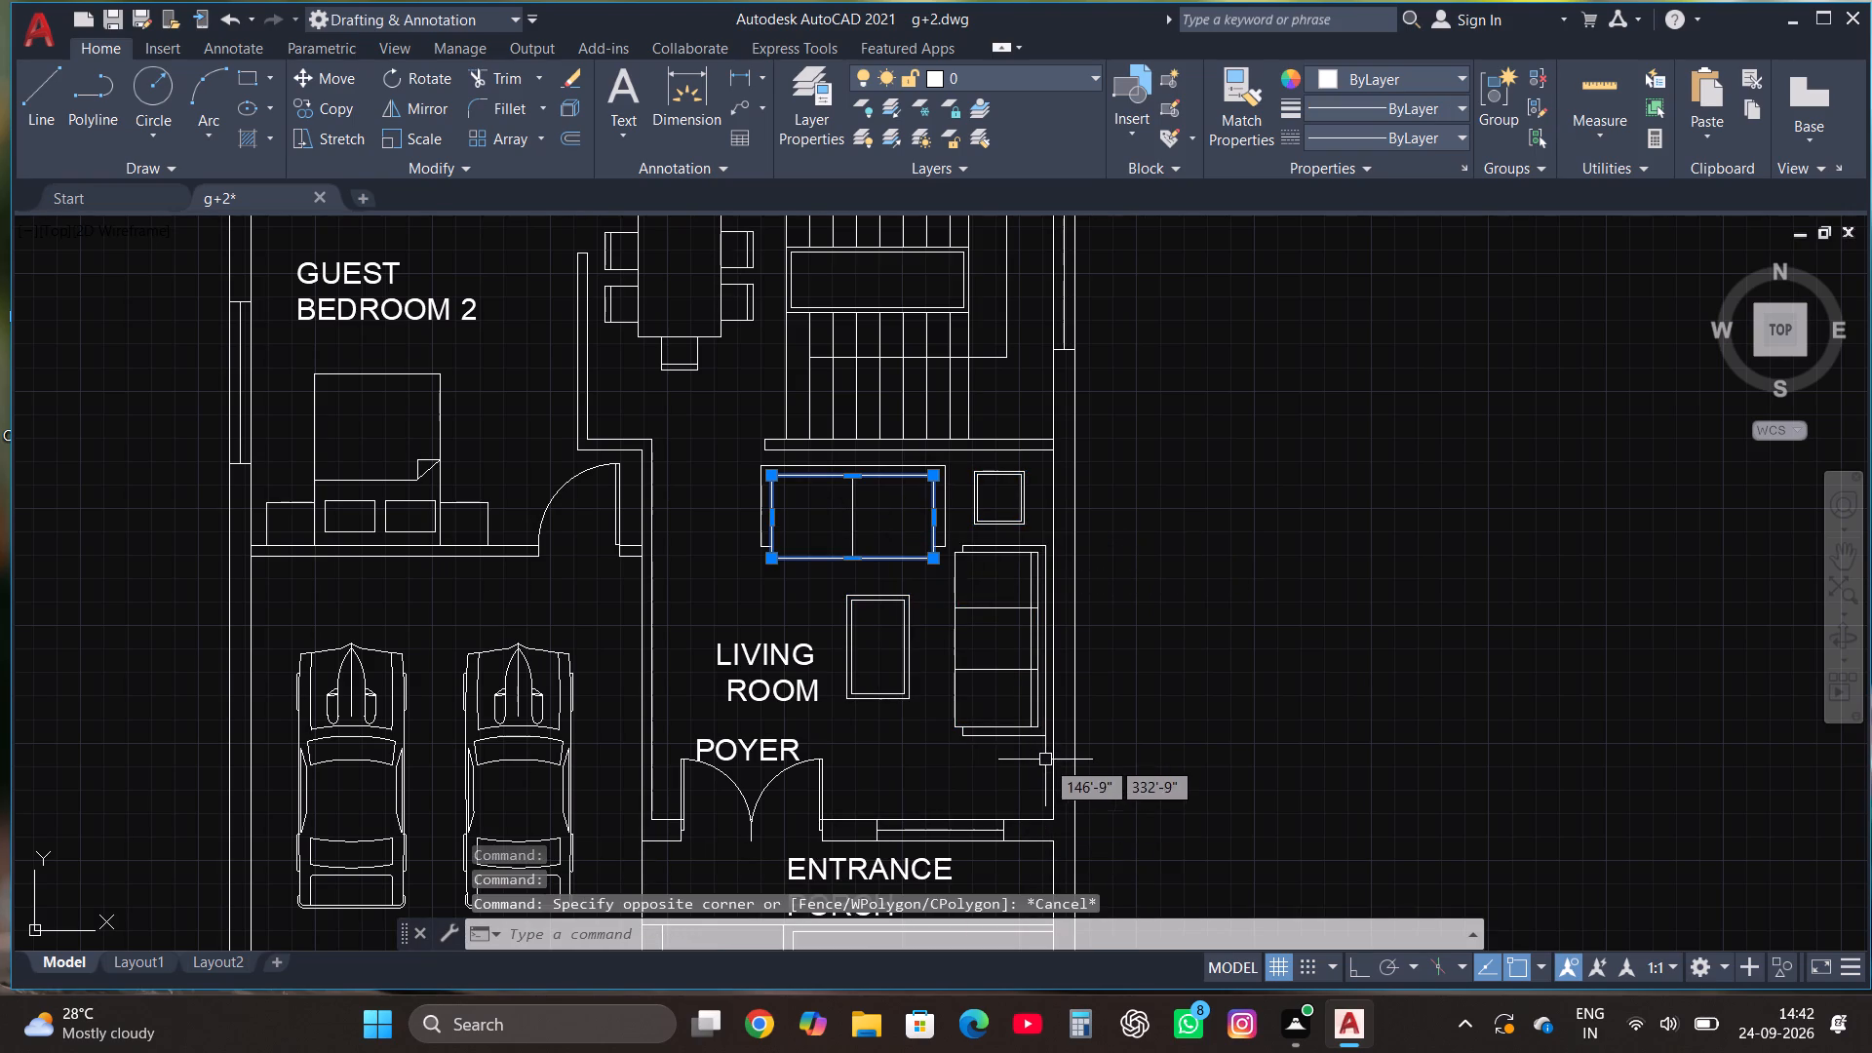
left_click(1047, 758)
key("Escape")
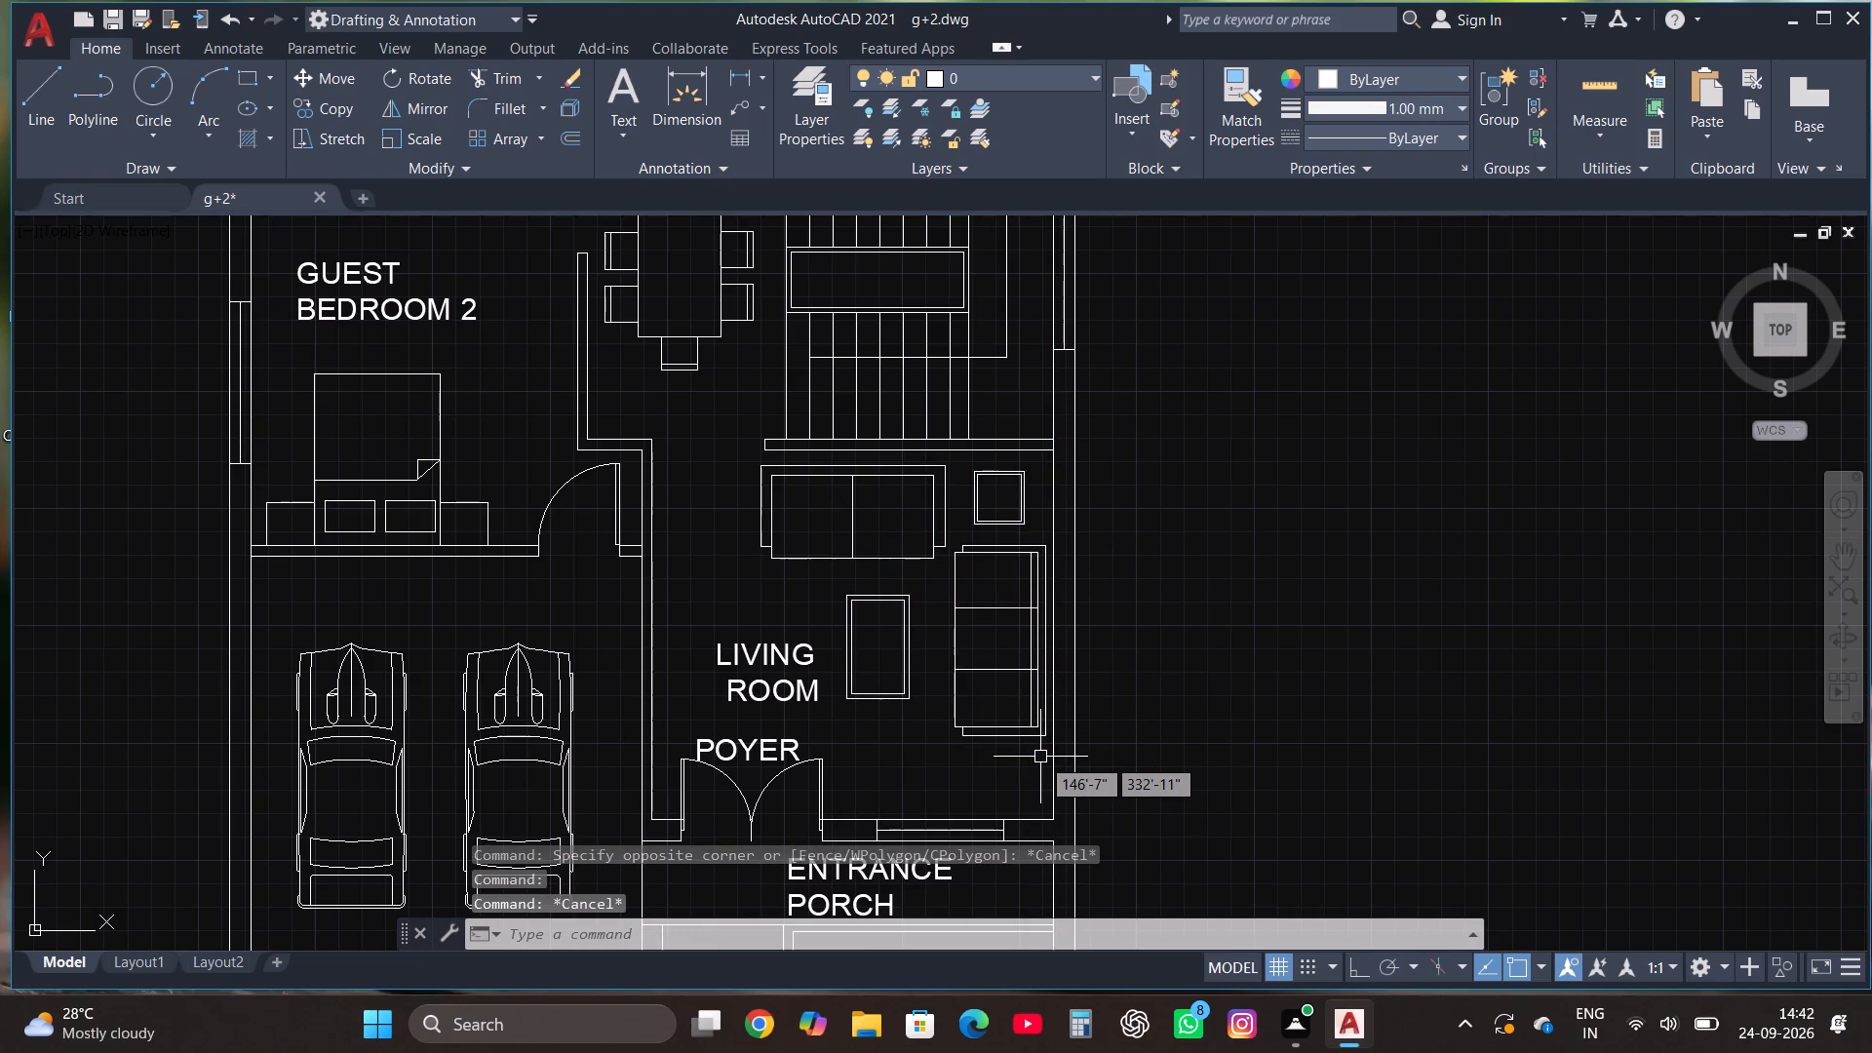
Copy the ground floor's living-room sofas, side table and coffee table to the empty space east of the new plan.
left_click(1040, 758)
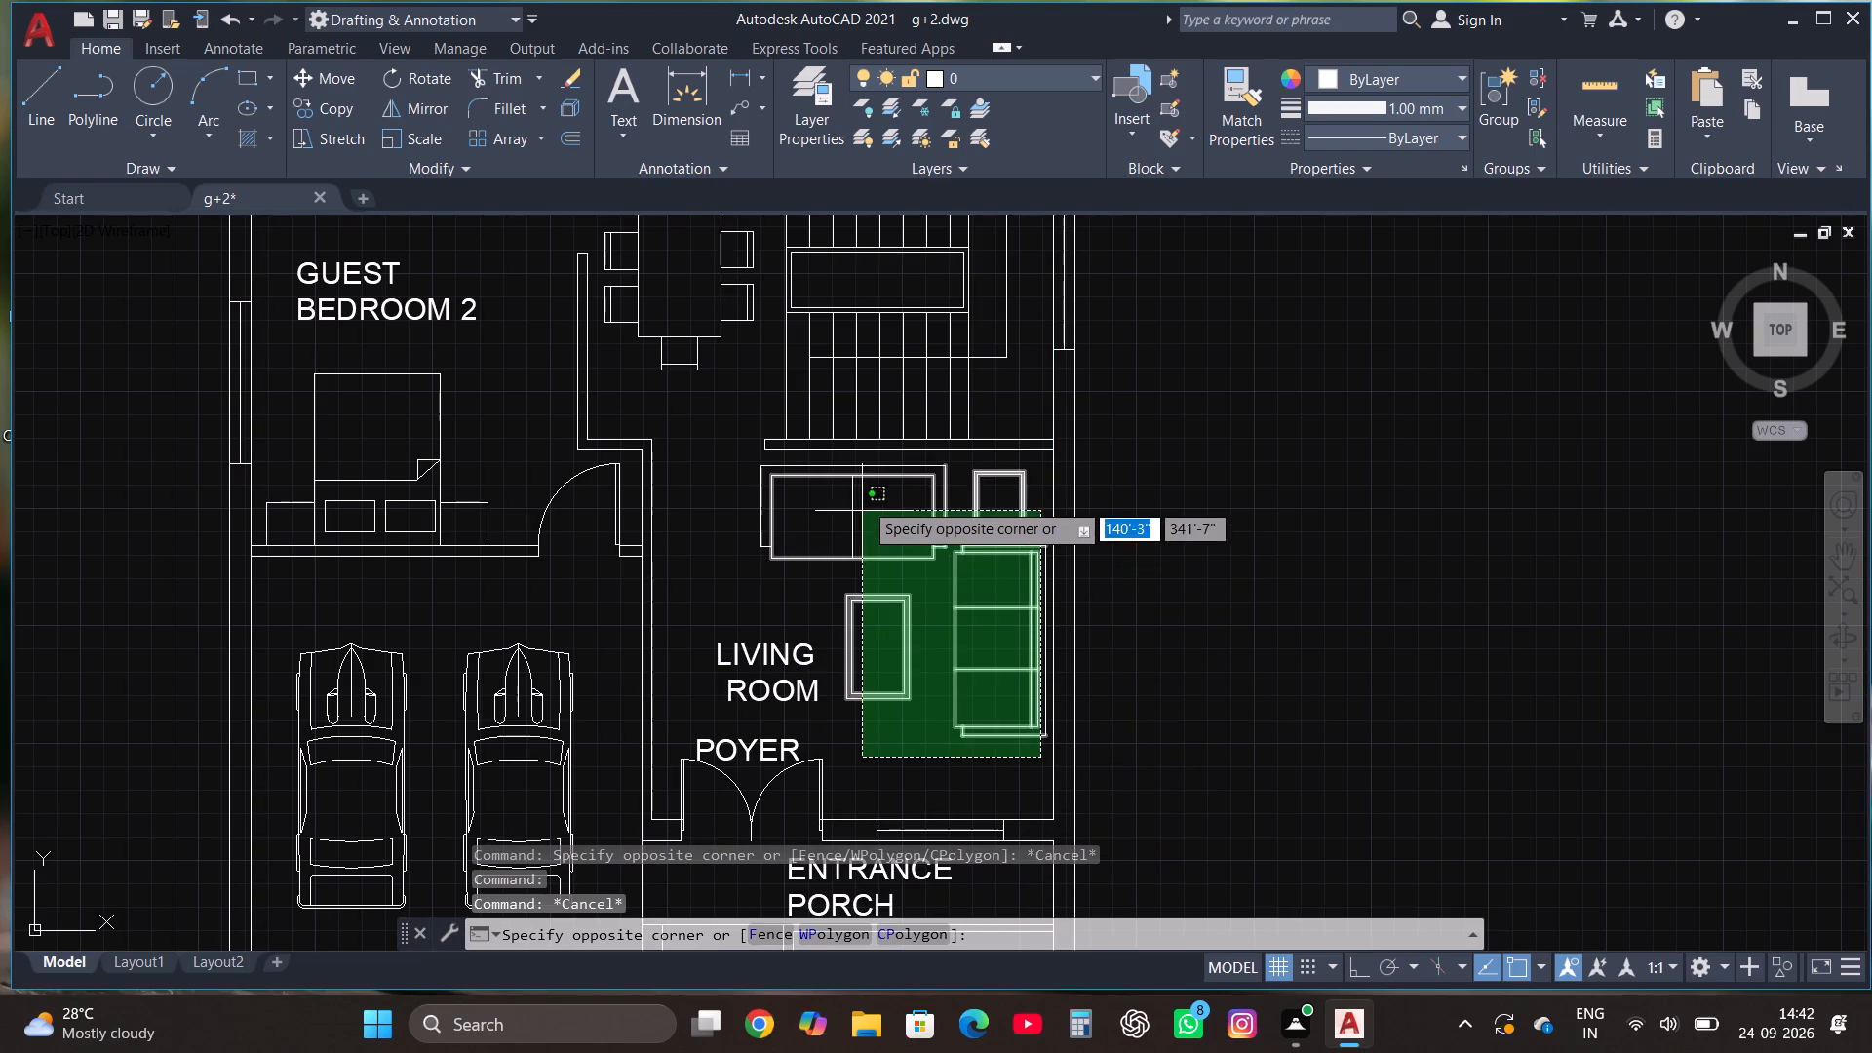
left_click(860, 482)
left_click(834, 583)
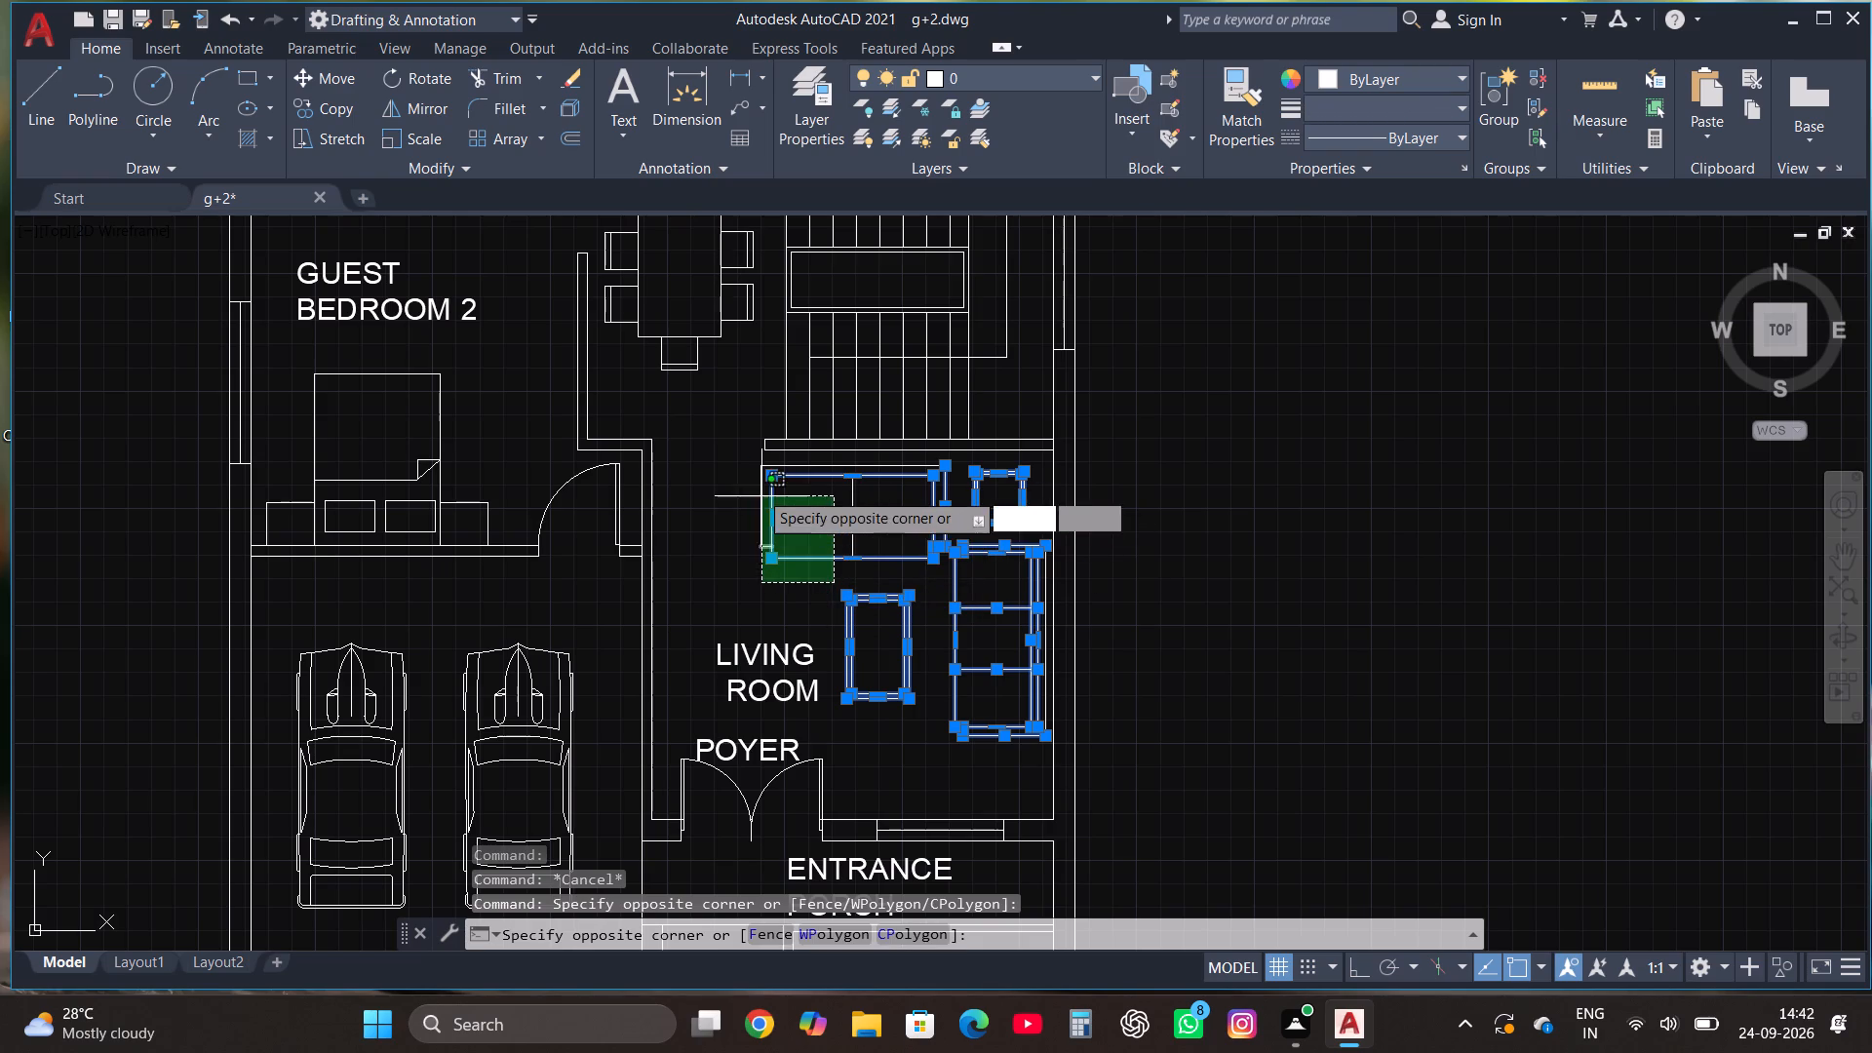
left_click(744, 459)
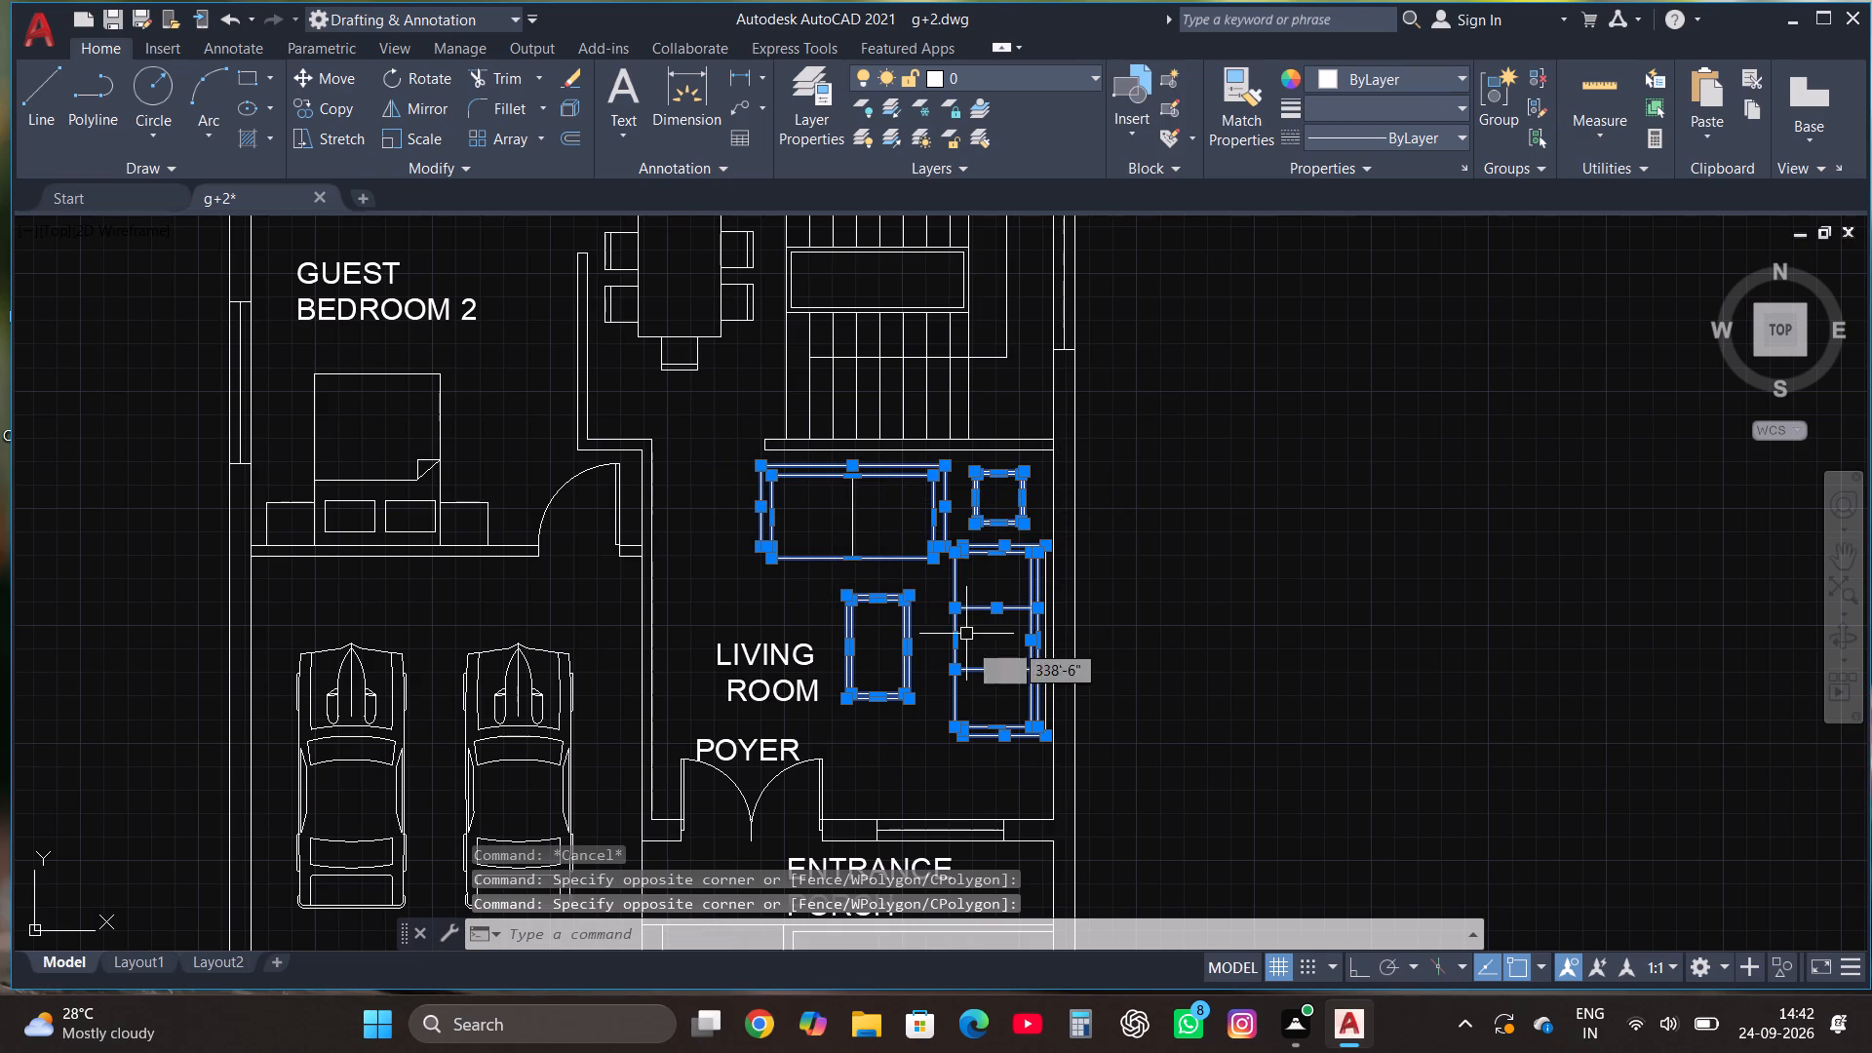
left_click(338, 109)
left_click(893, 554)
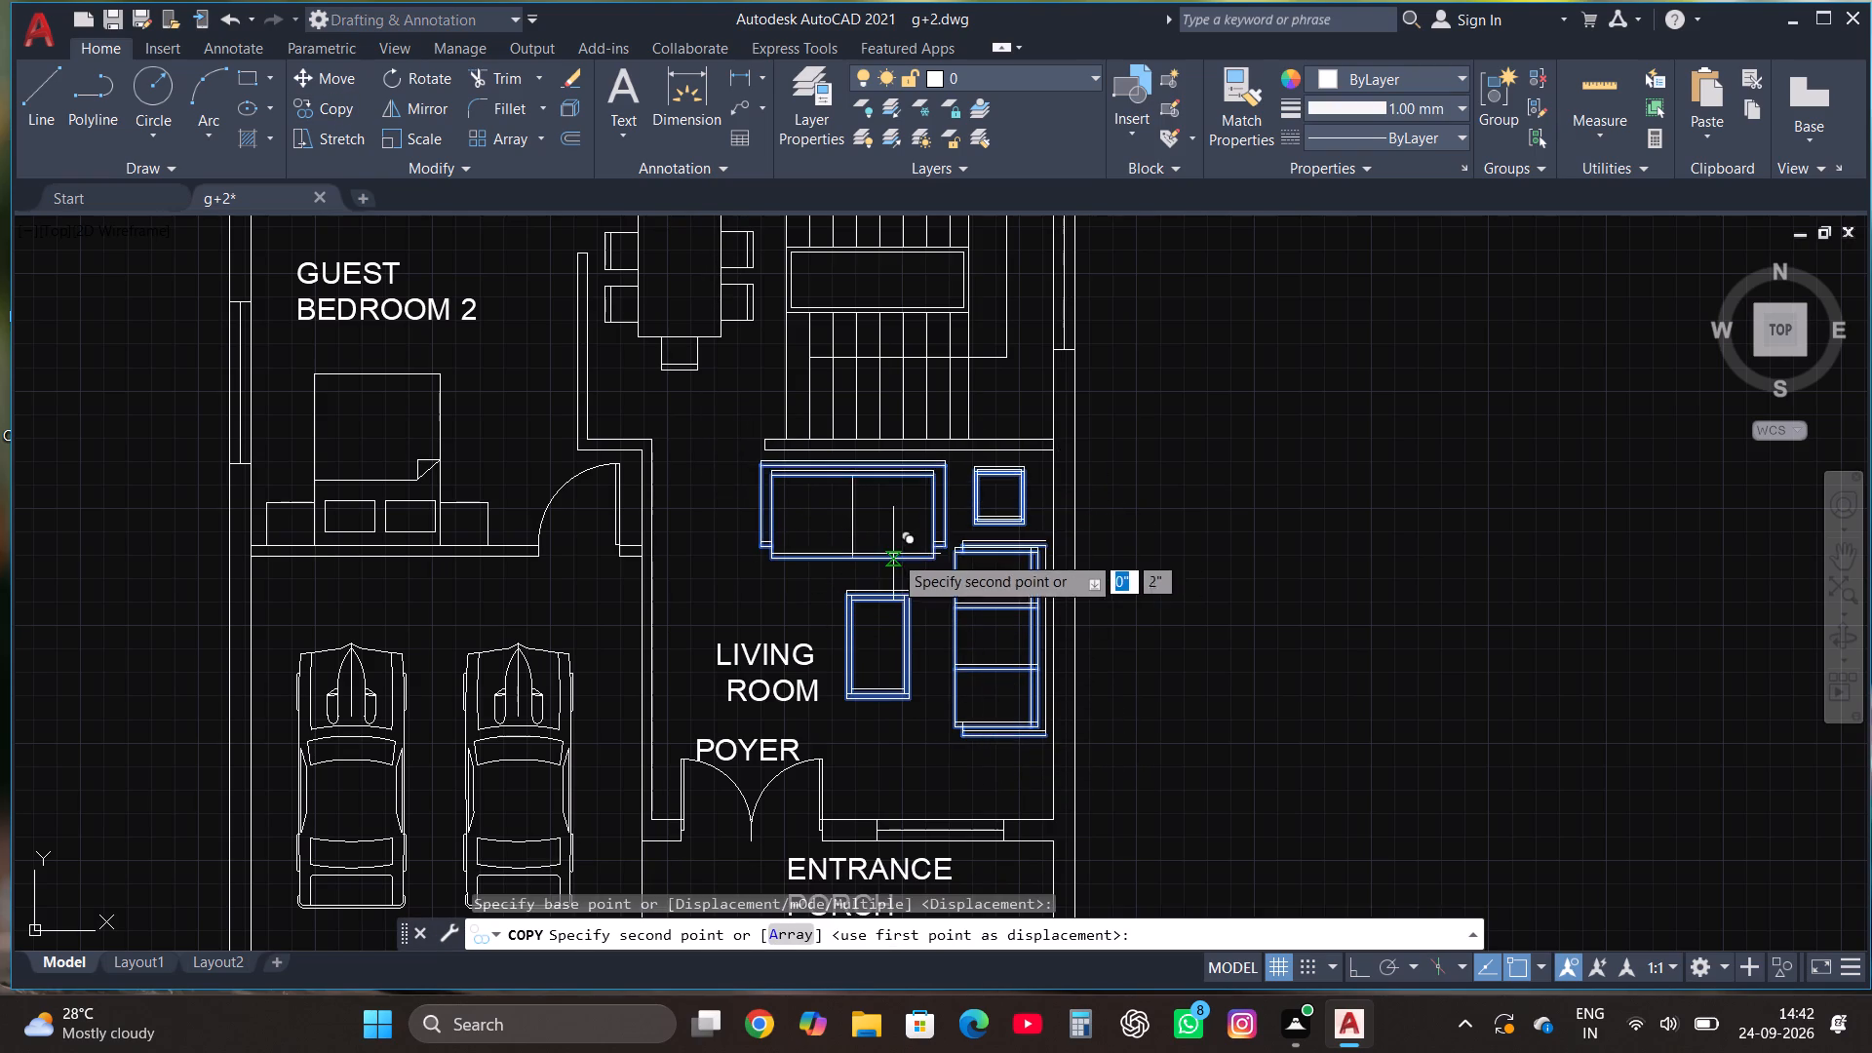
scroll(894, 553, "down", 2)
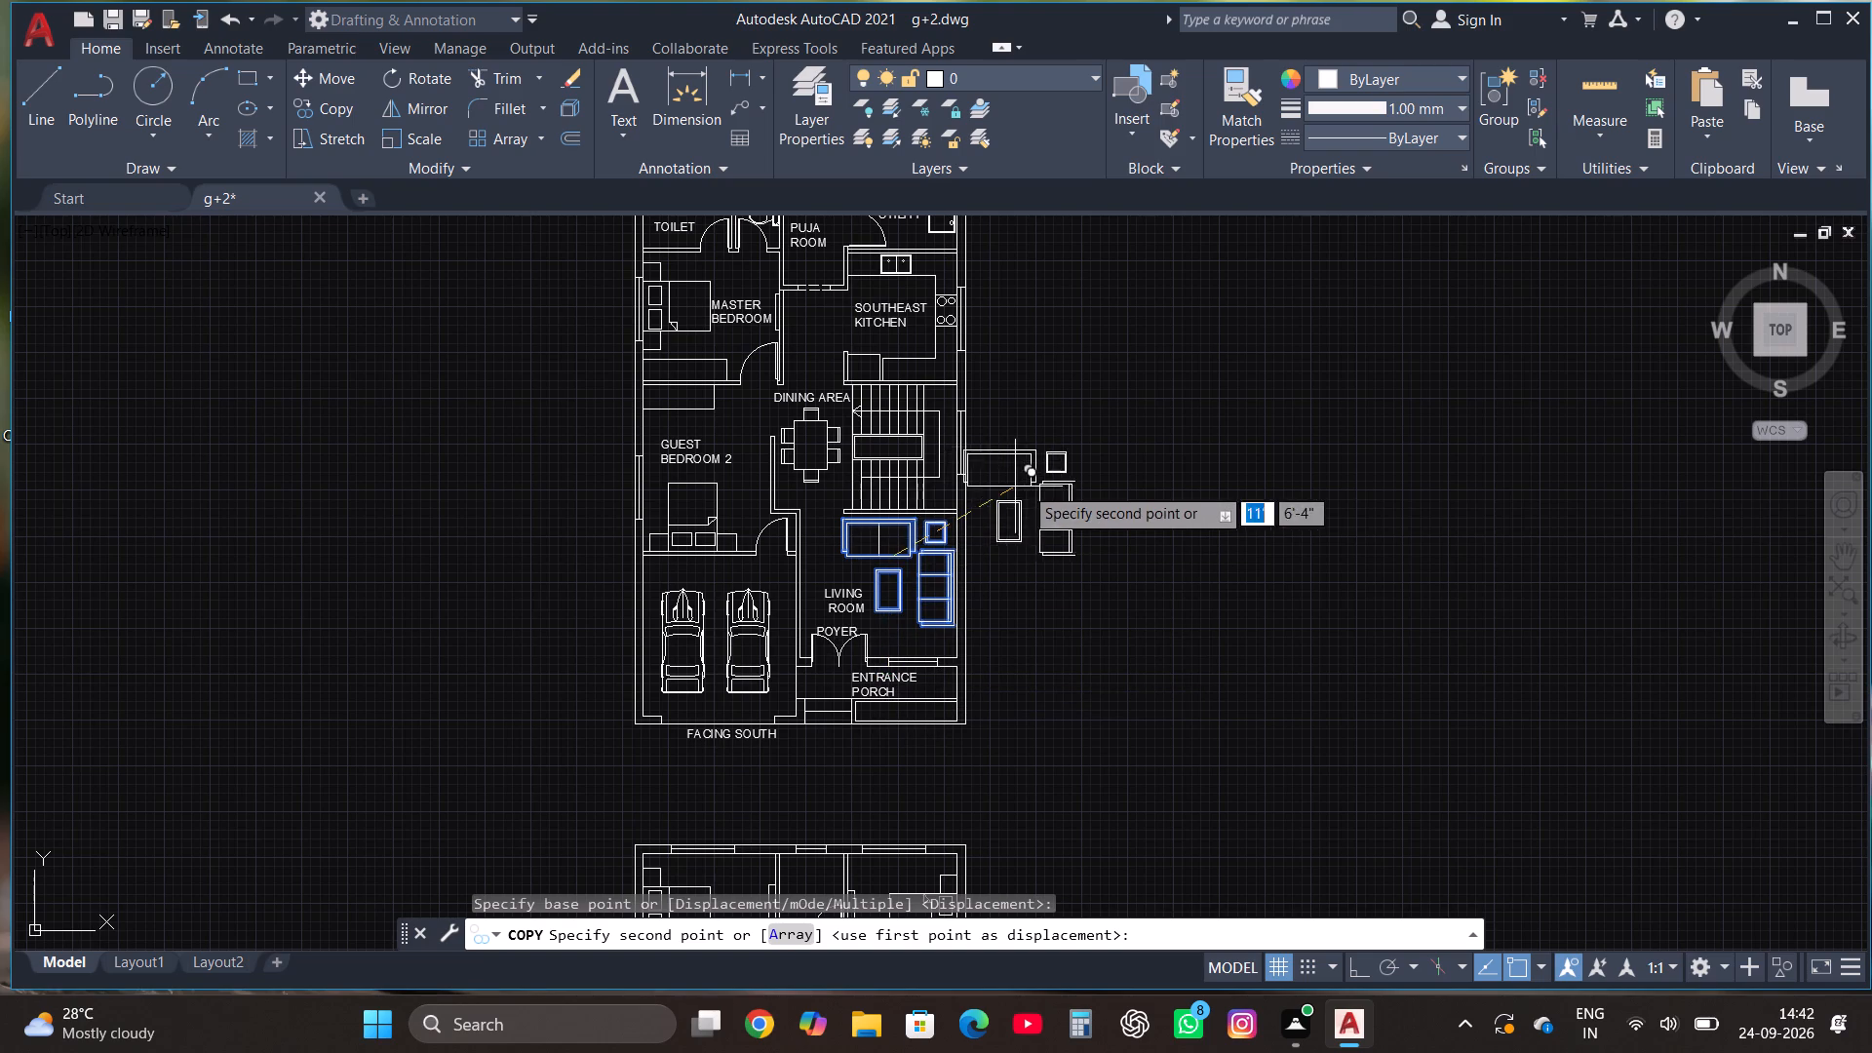
scroll(932, 471, "down", 2)
scroll(916, 755, "up", 2)
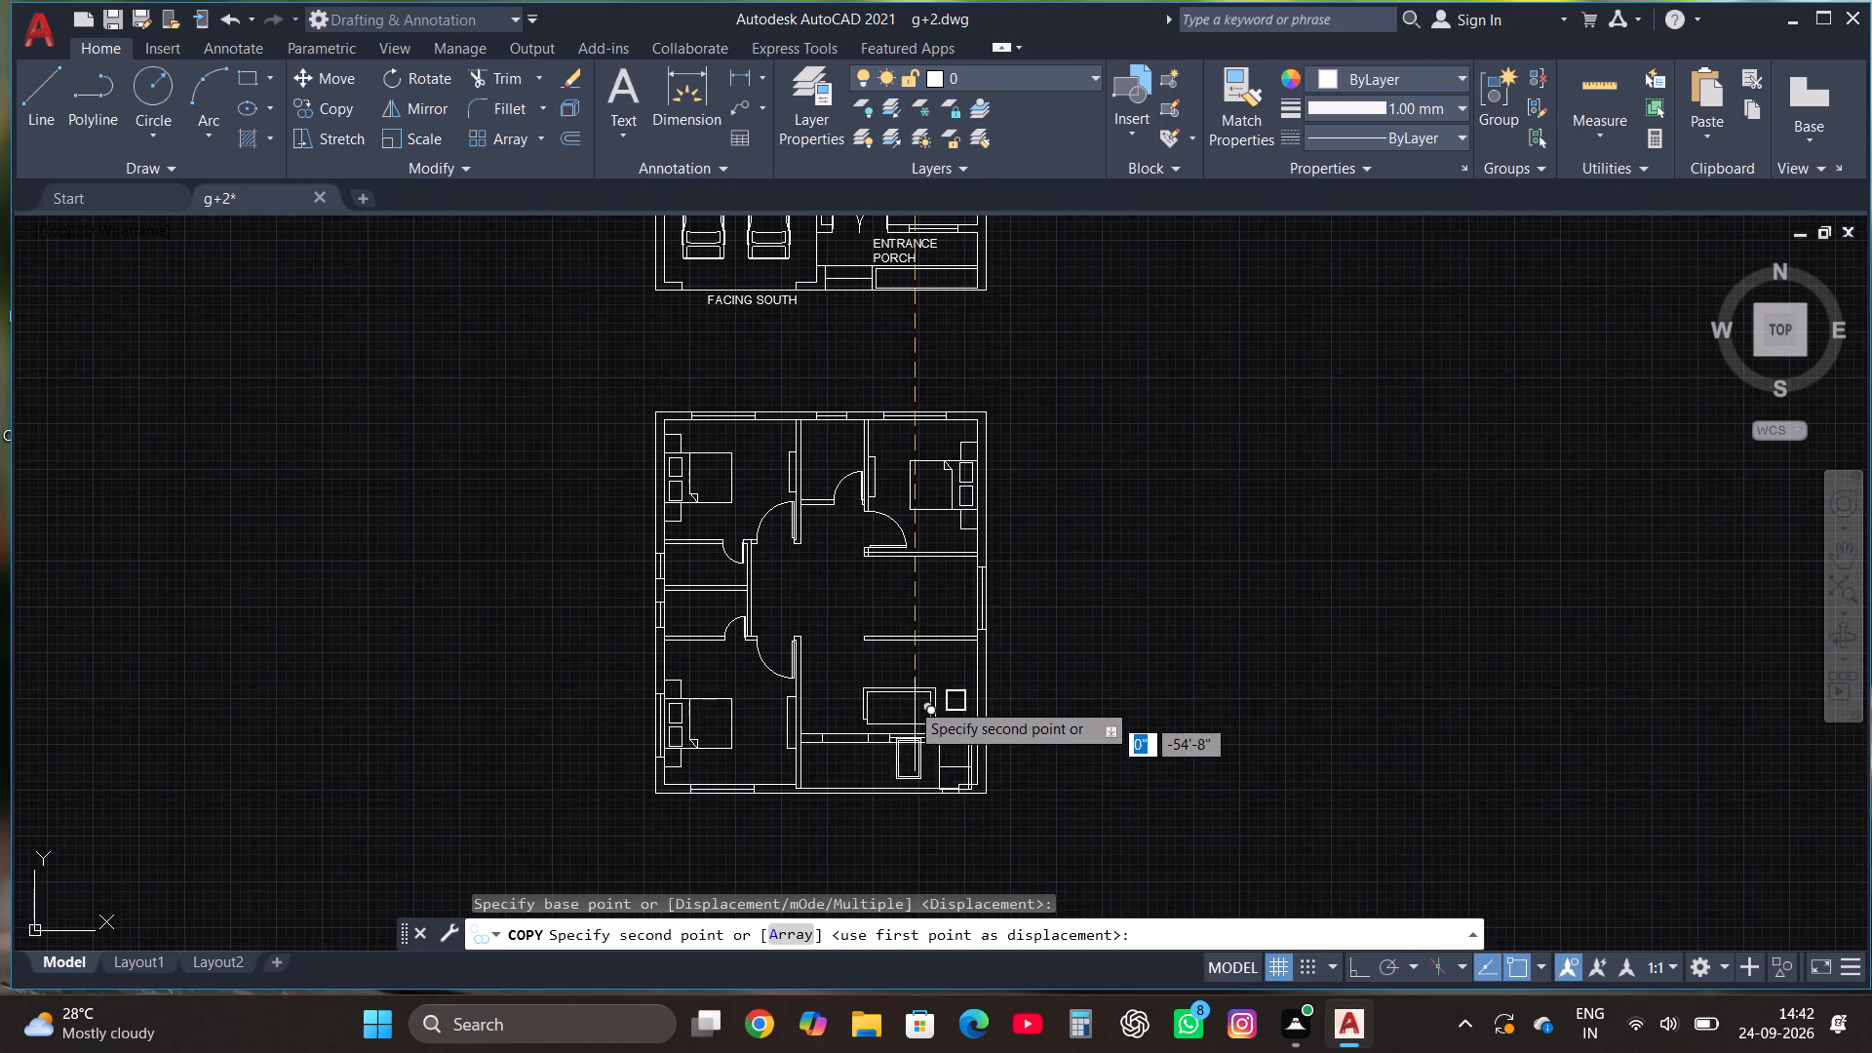
scroll(910, 684, "up", 2)
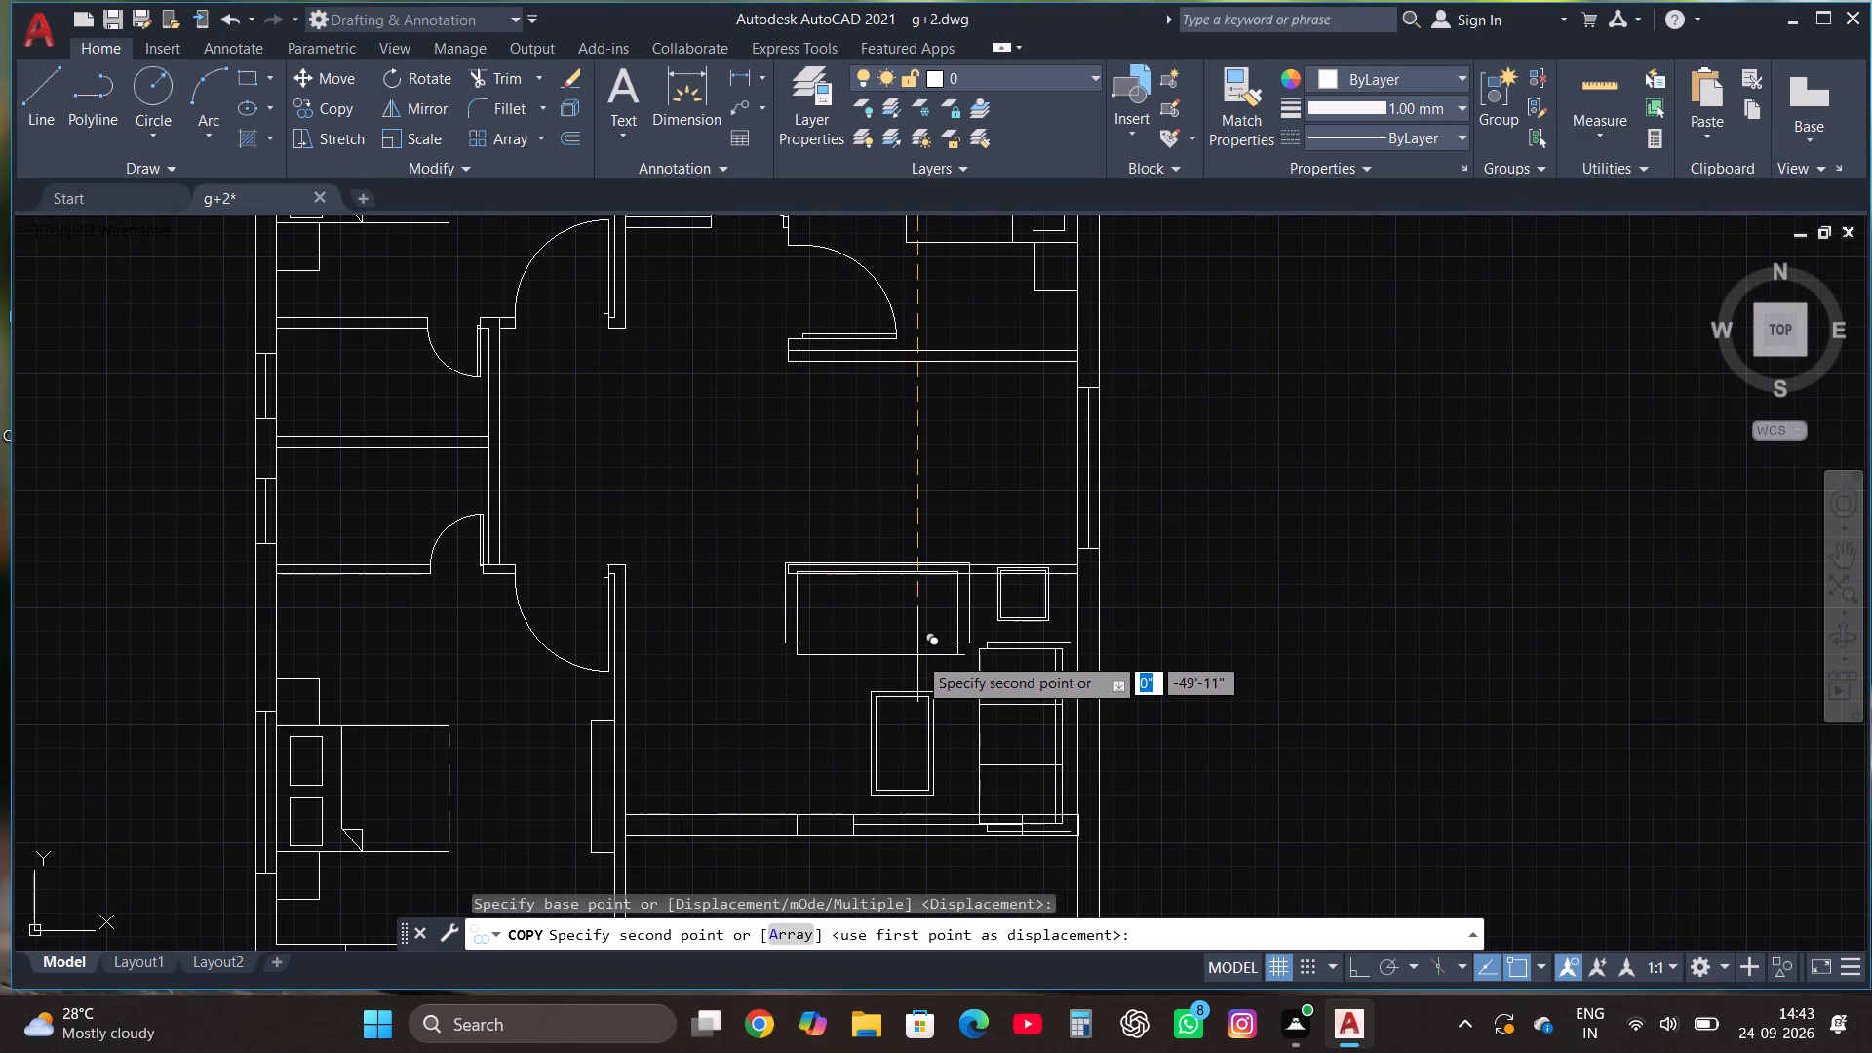
scroll(869, 643, "down", 1)
left_click(1245, 627)
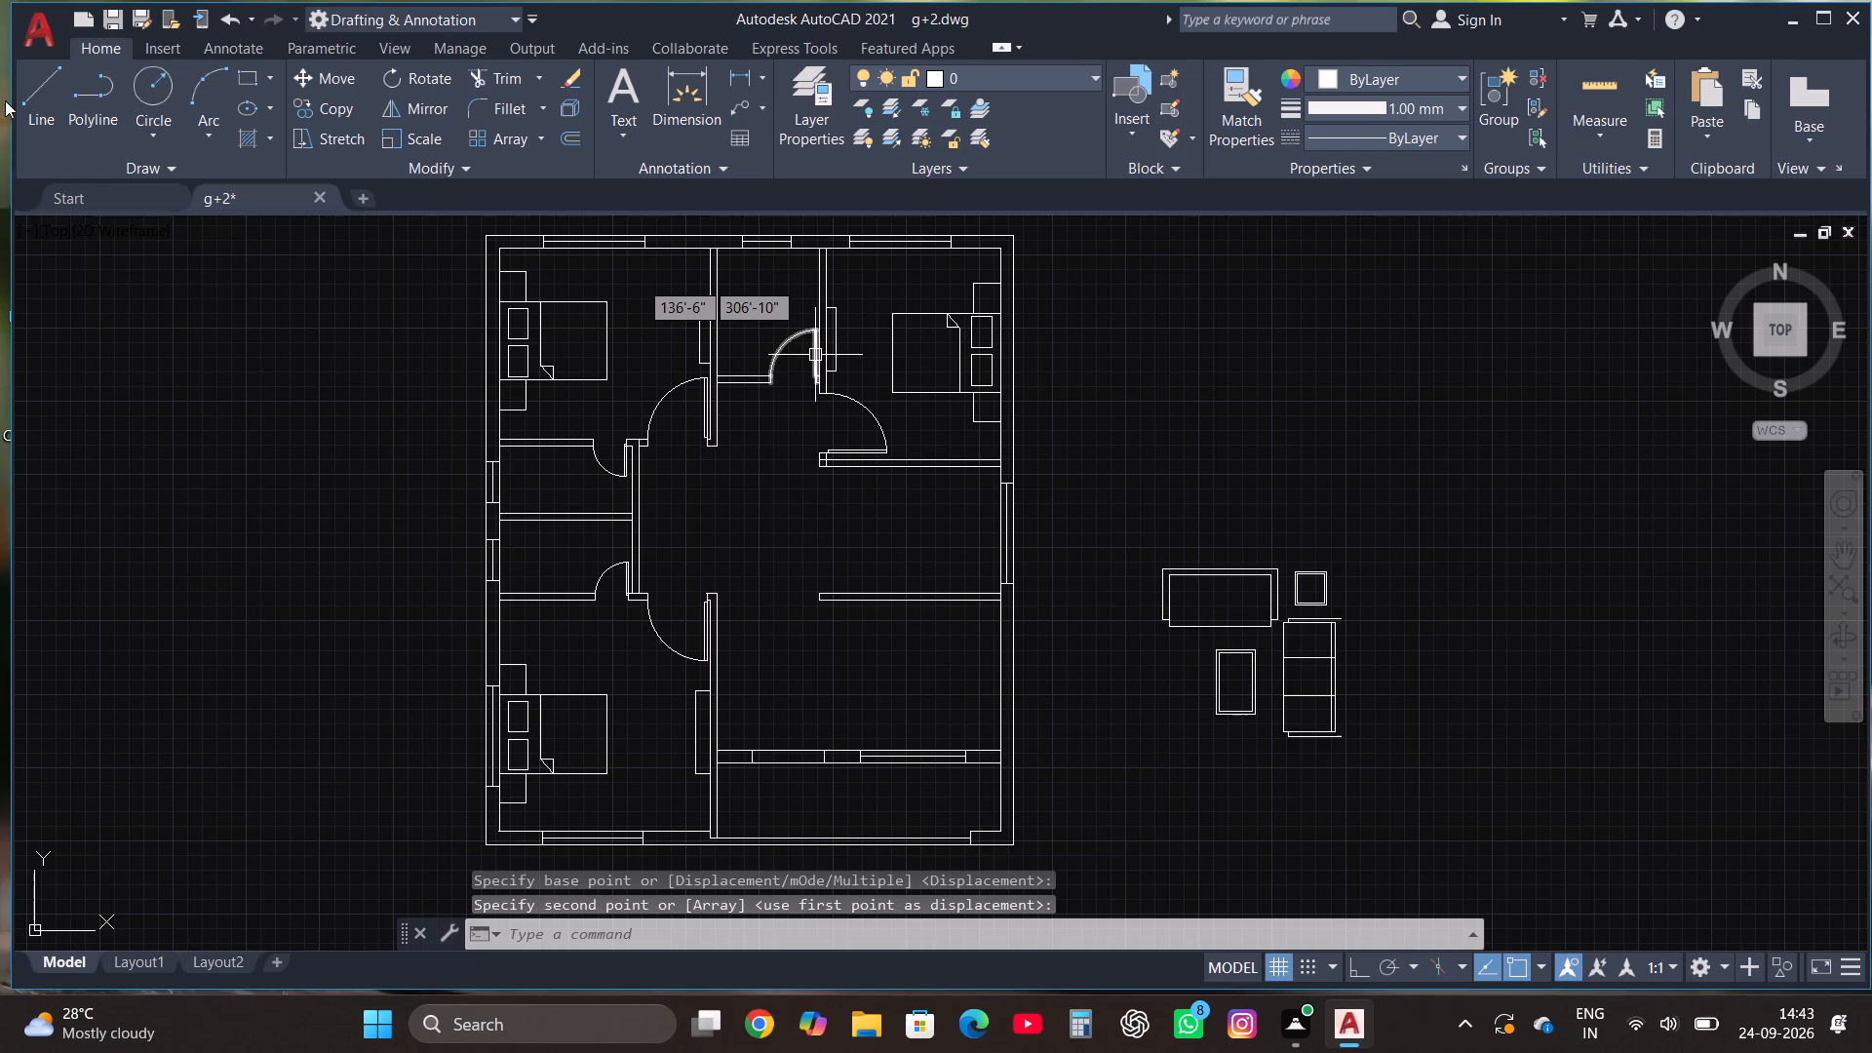
Close the open back of the copied three-seat sofa with a vertical line and fillet it into the sofa's northeast corner.
left_click(53, 81)
scroll(1365, 679, "up", 1)
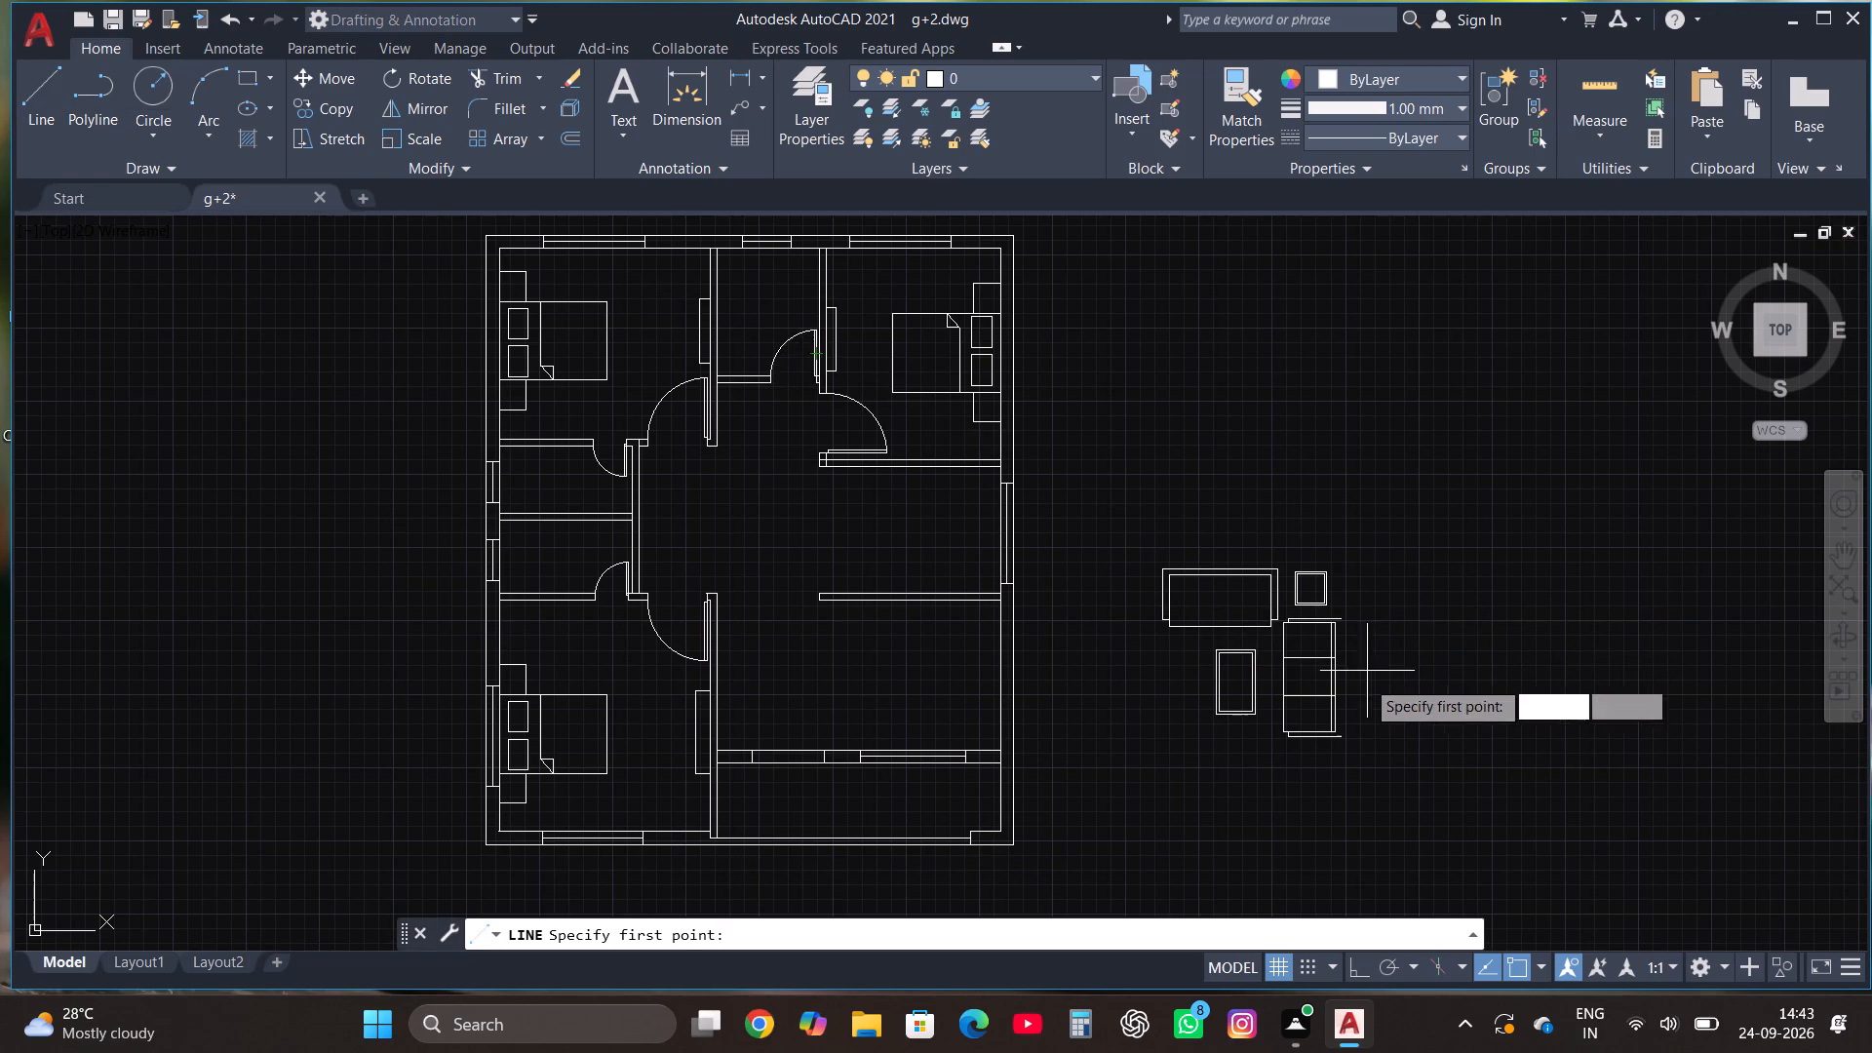
left_click(1327, 771)
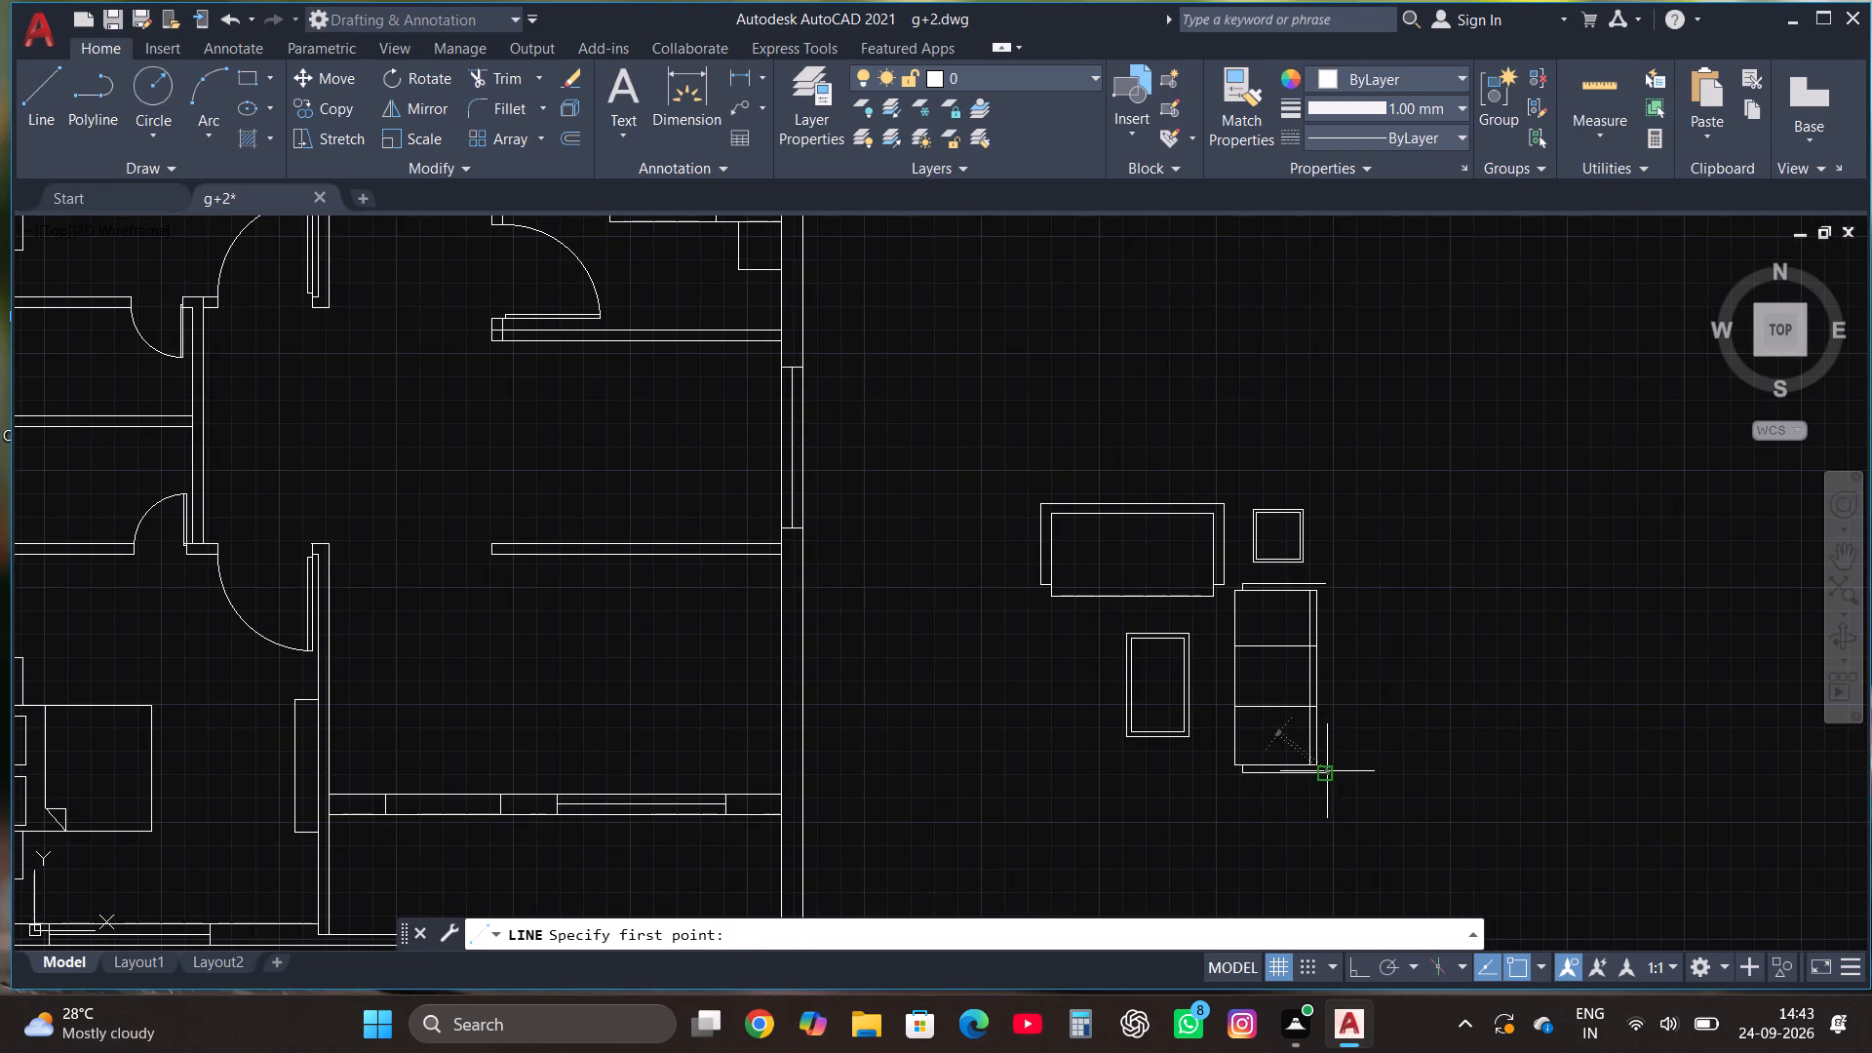
left_click(1323, 593)
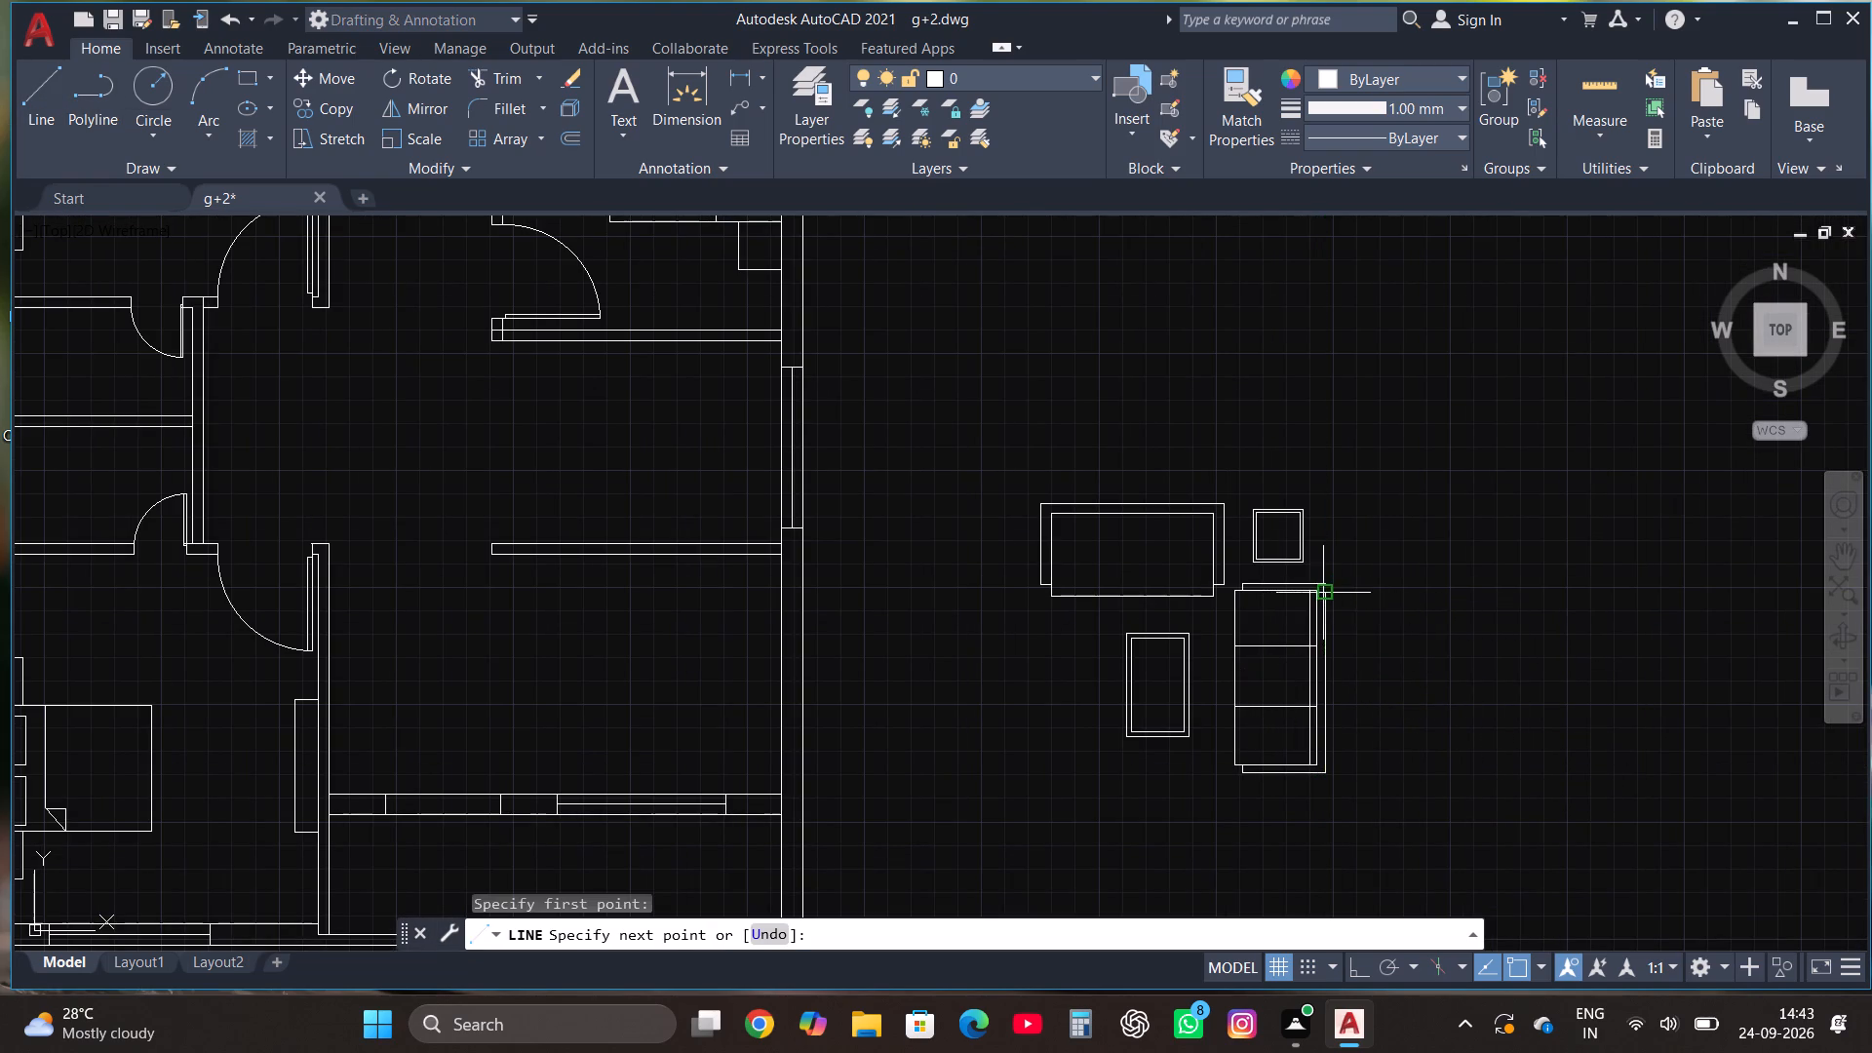
key("Escape")
scroll(1347, 708, "up", 1)
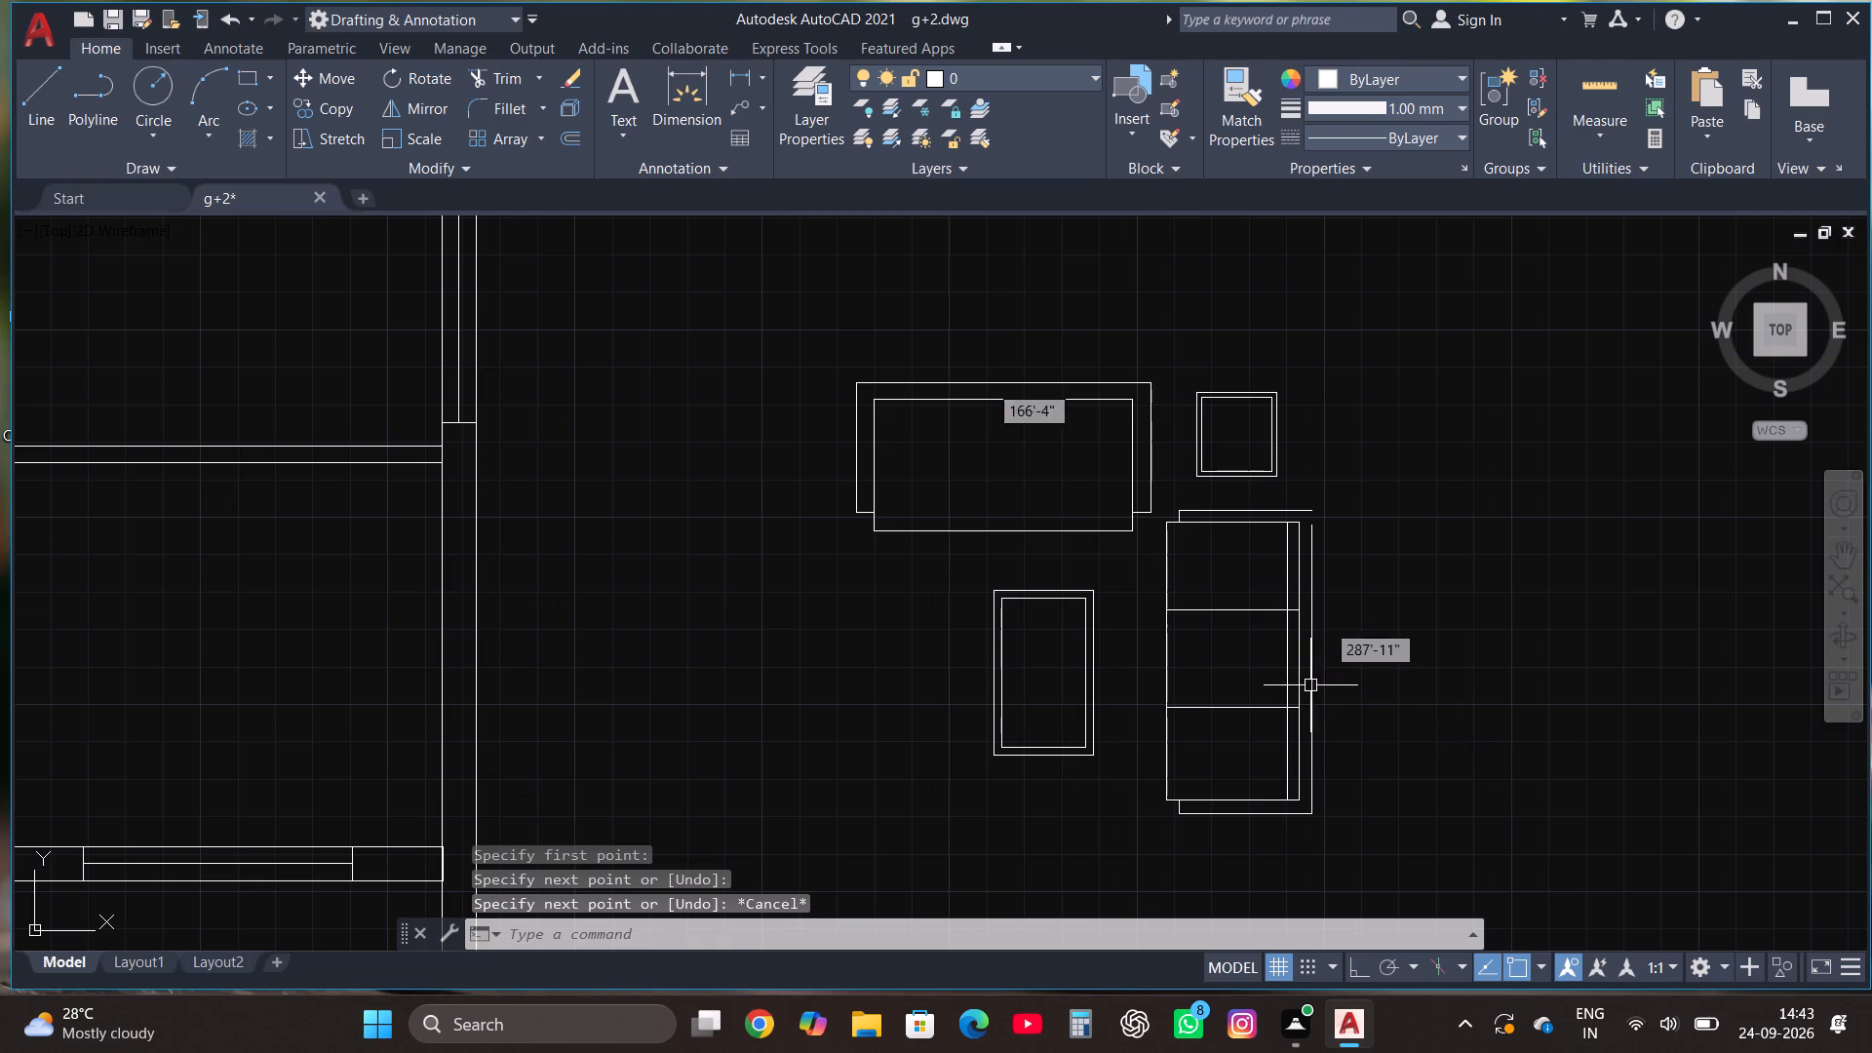
left_click(513, 99)
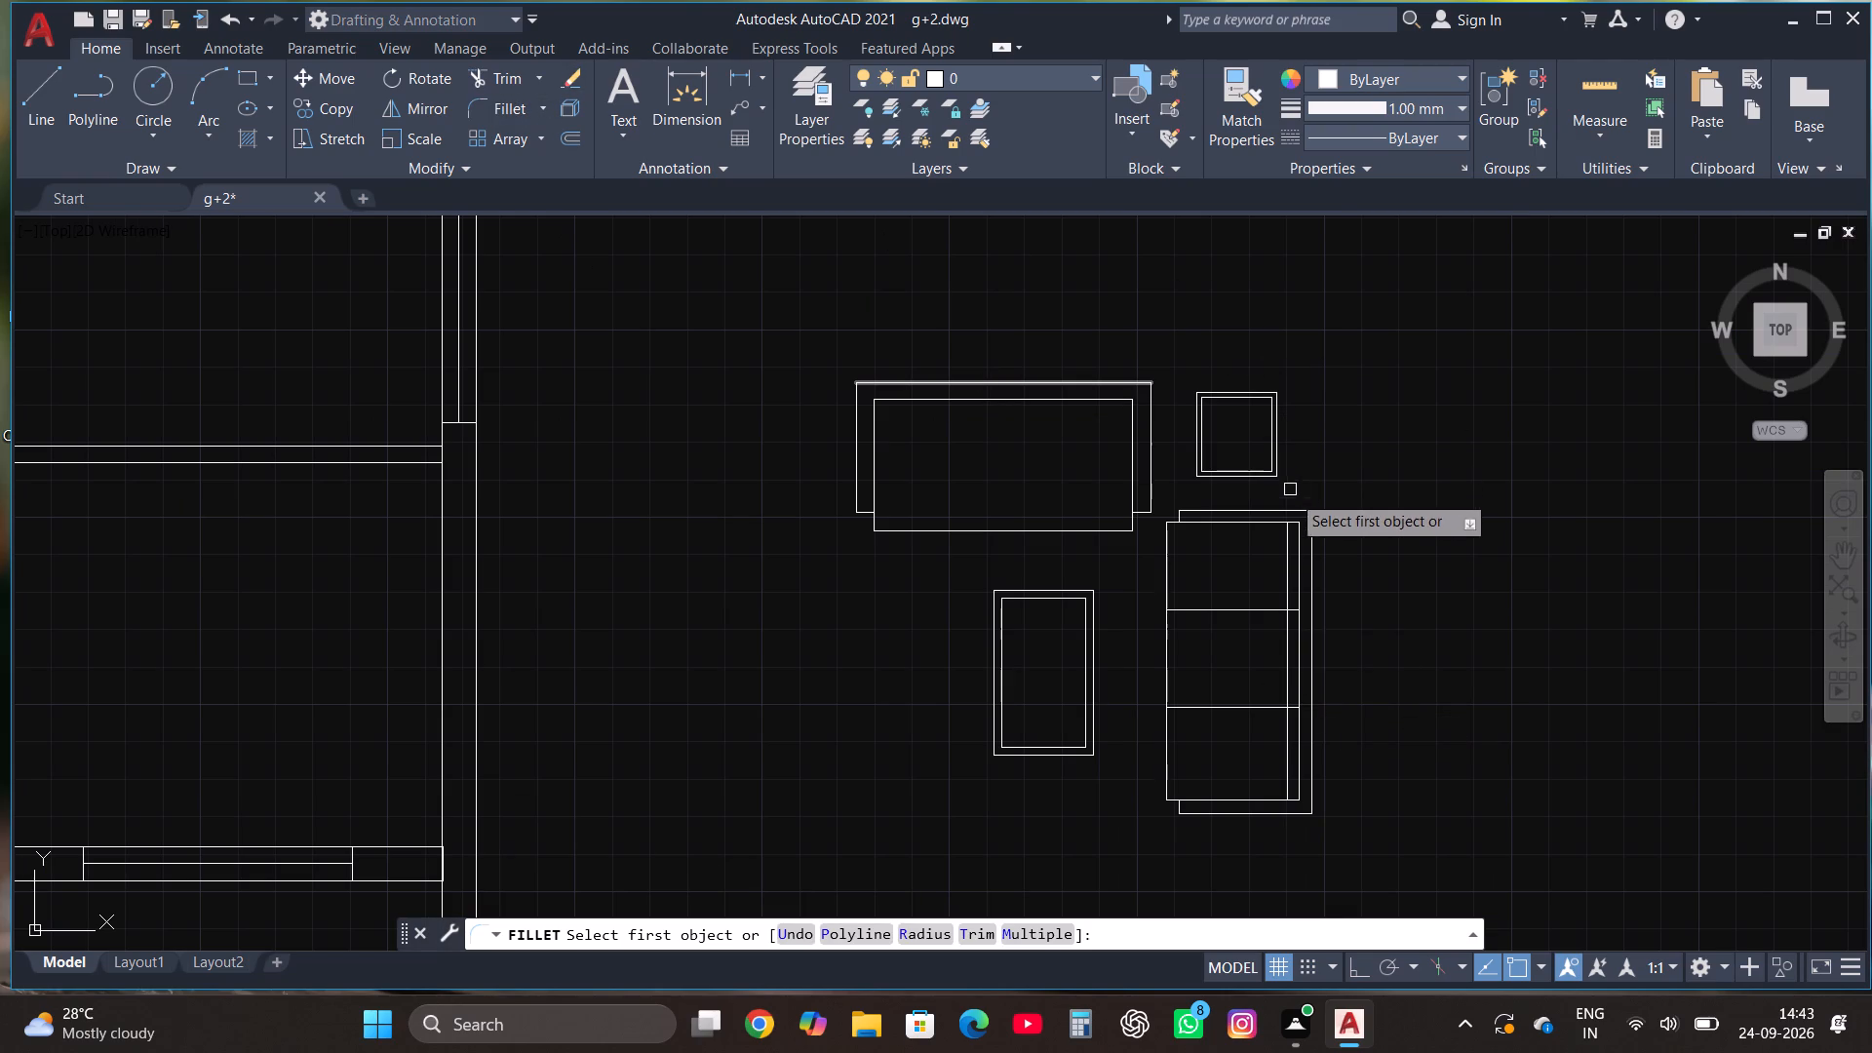
left_click(1300, 508)
left_click(1309, 537)
key("Escape")
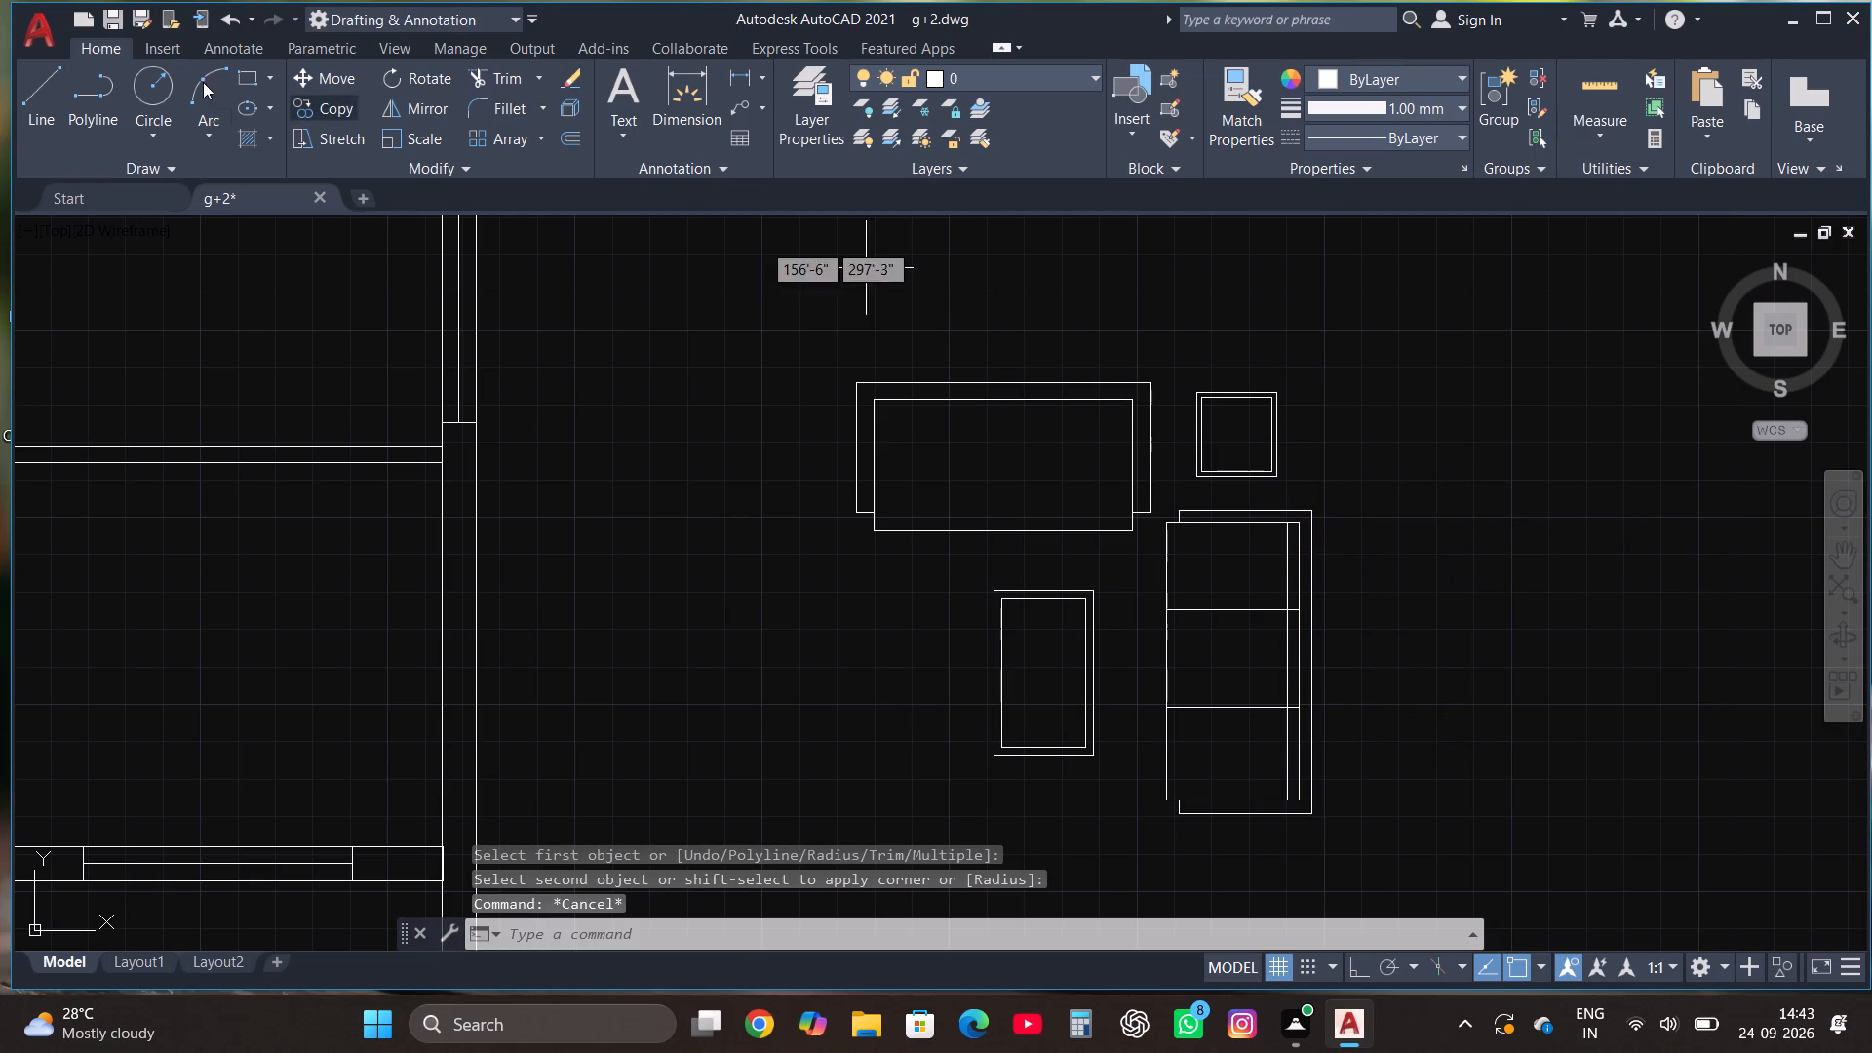
Draw a vertical seat-divider line through the middle of the copied two-seat sofa.
left_click(50, 90)
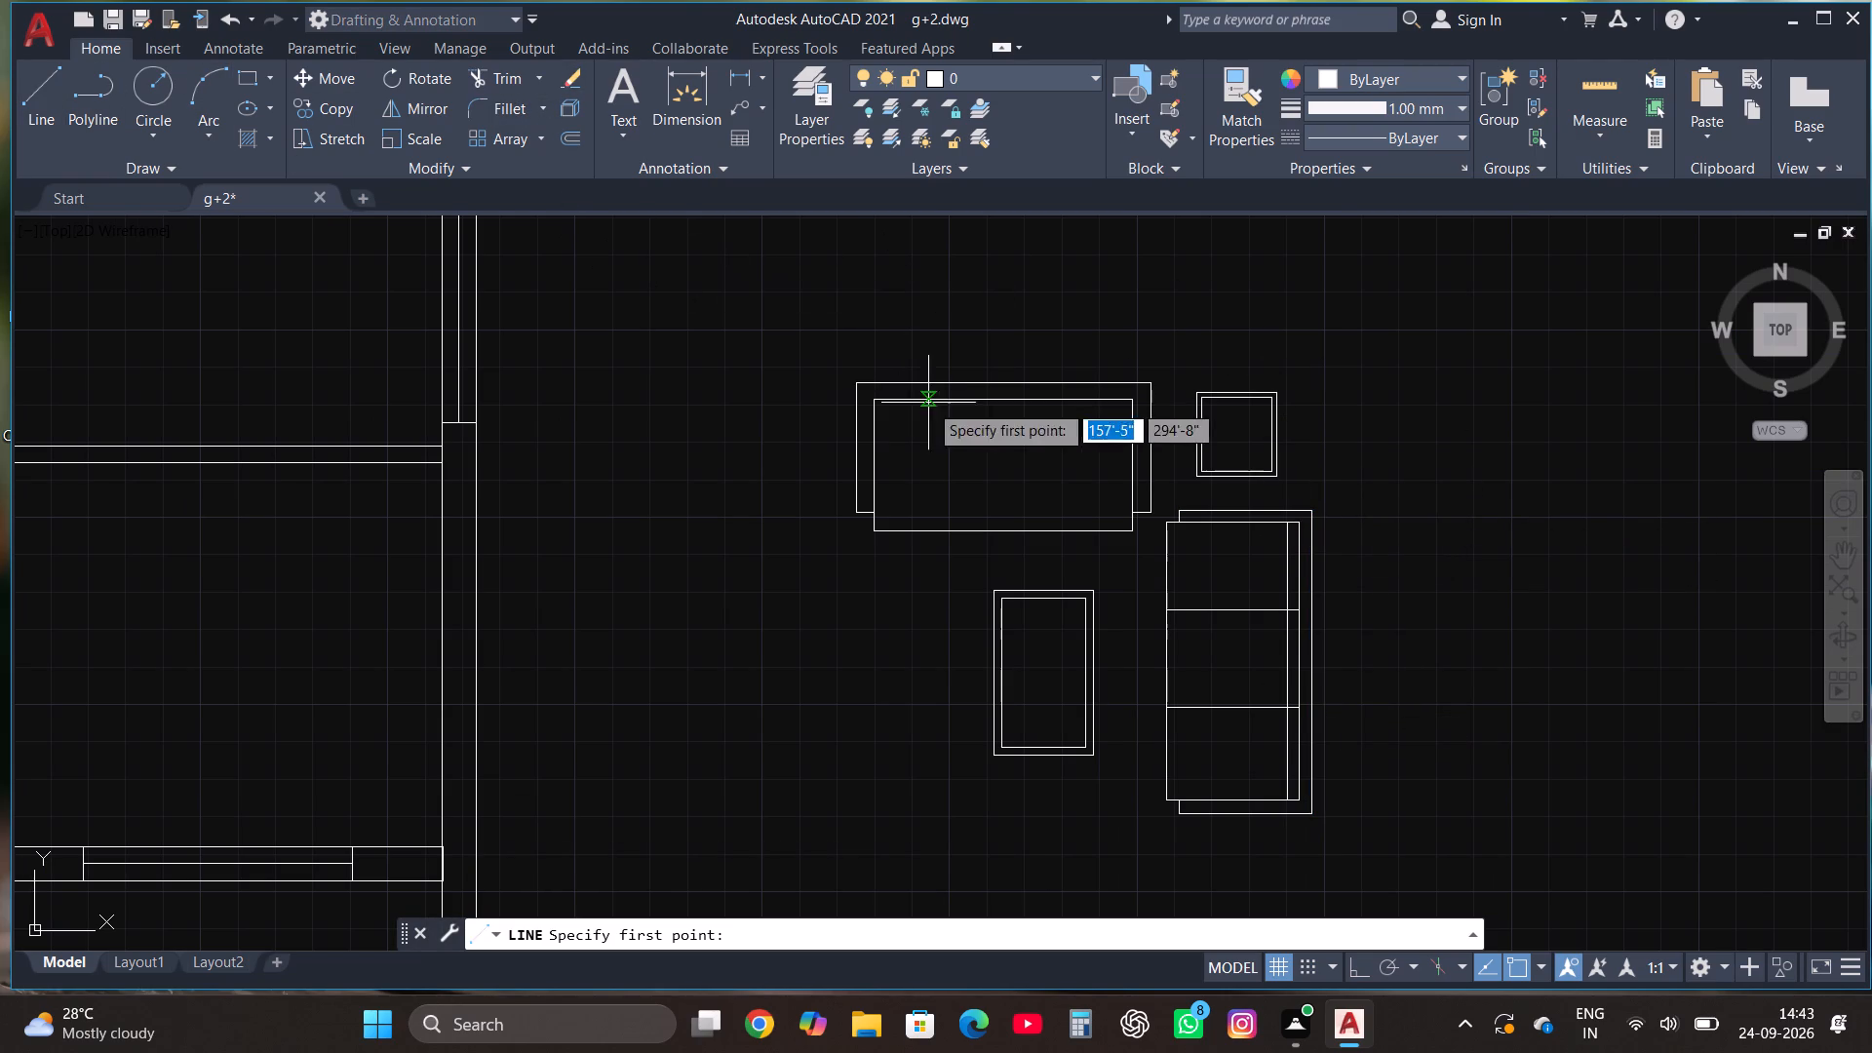
left_click(1002, 535)
left_click(1002, 404)
key("Escape")
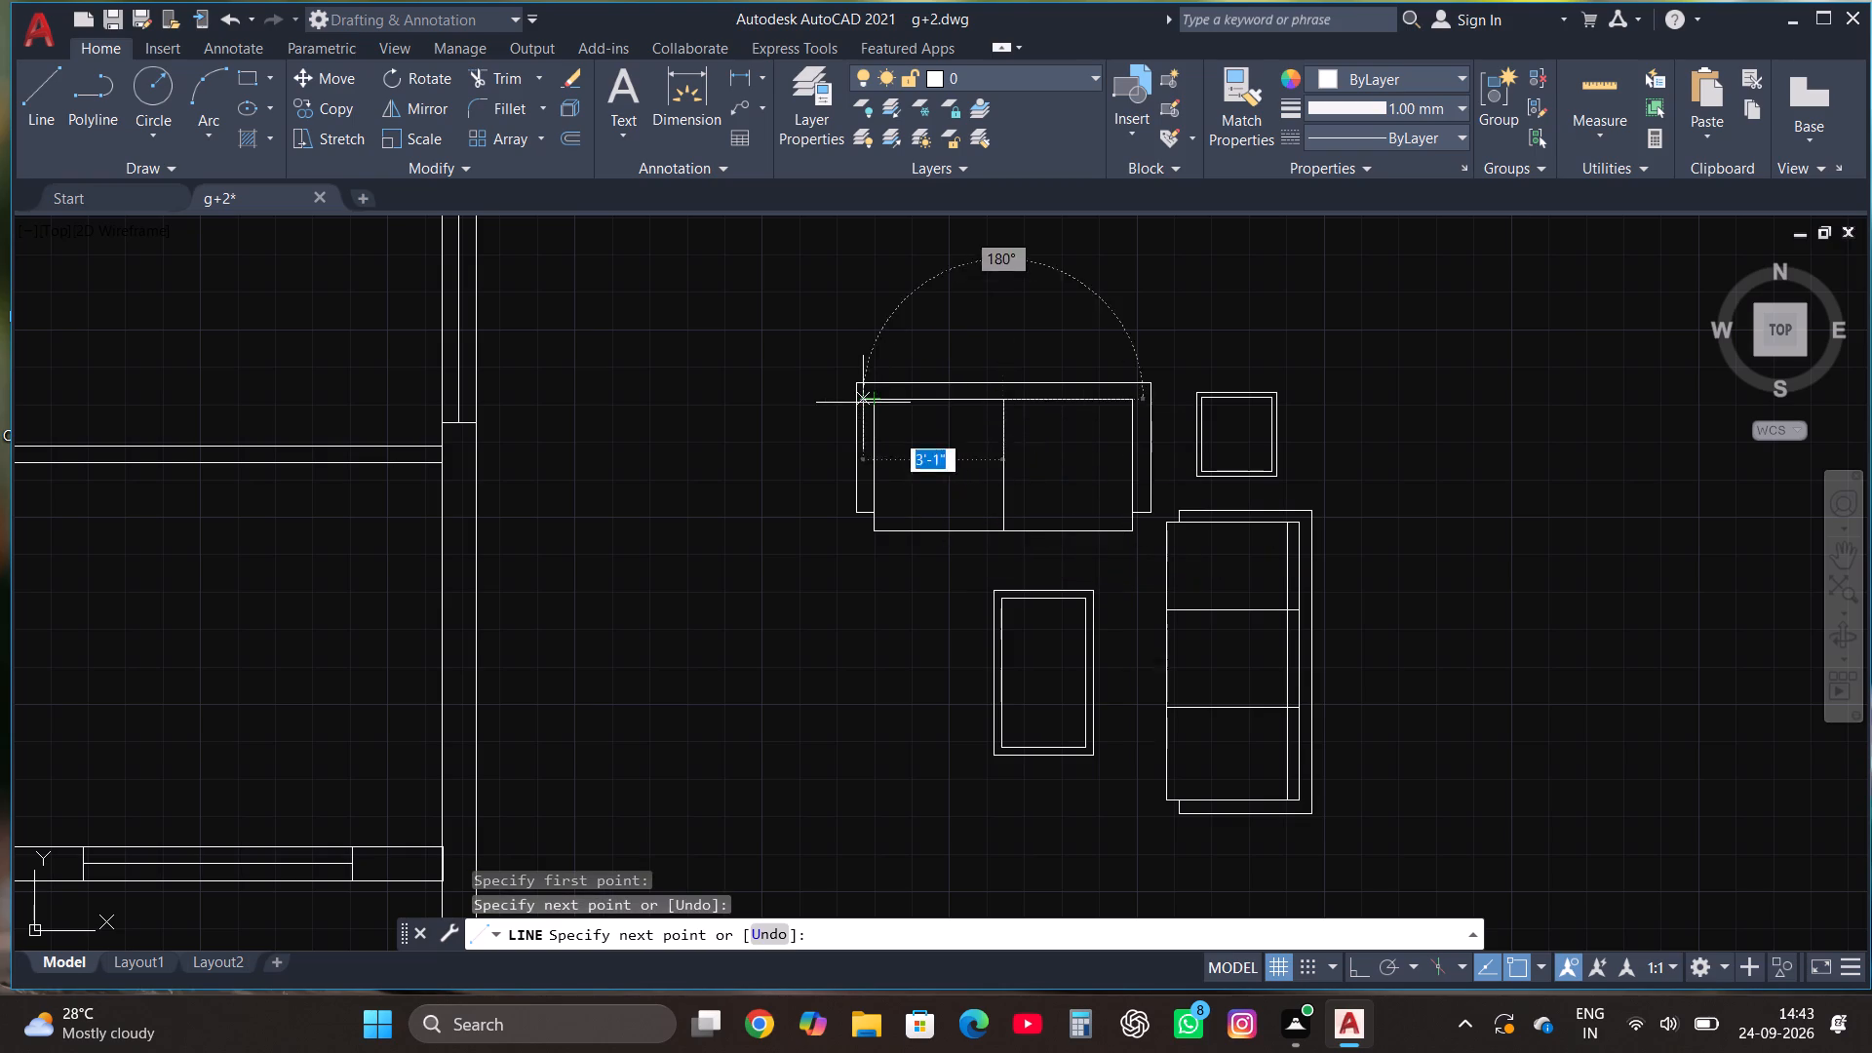
Scale down the whole copied living-room furniture set from a base point inside the coffee table.
left_click(848, 826)
left_click(1402, 314)
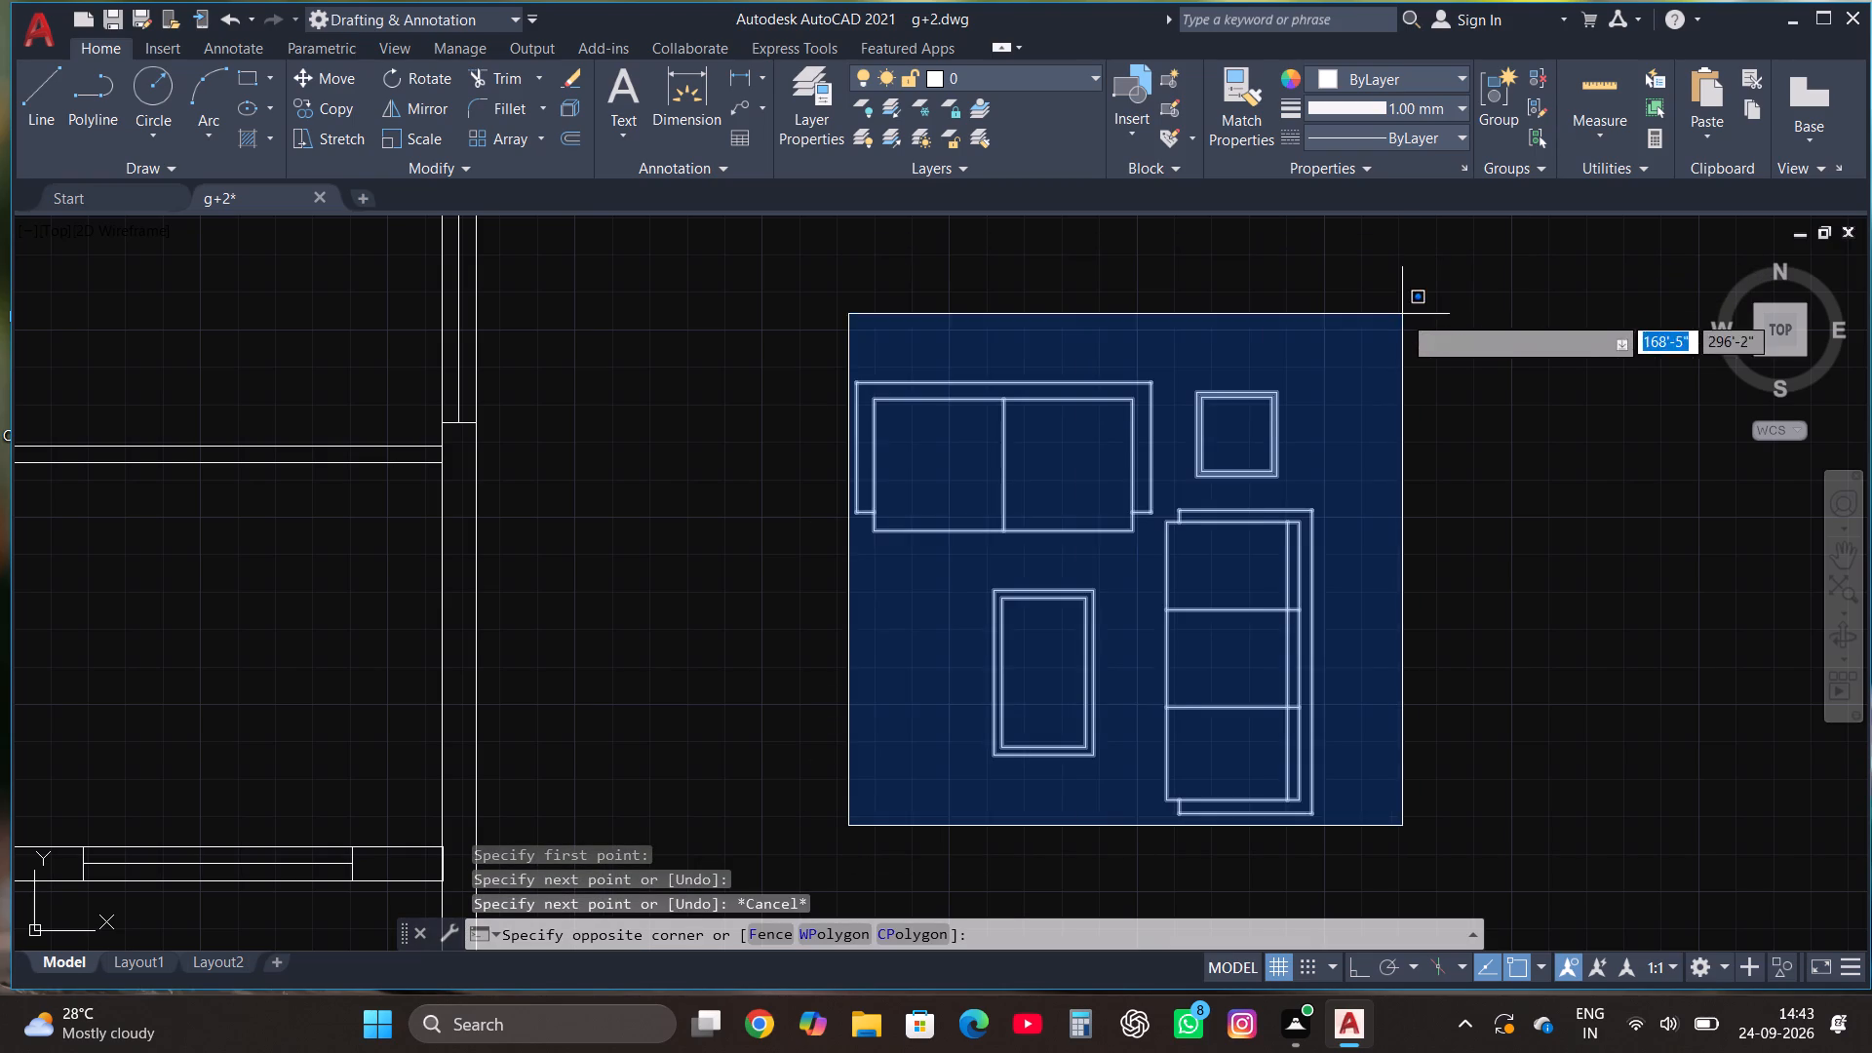
left_click(424, 138)
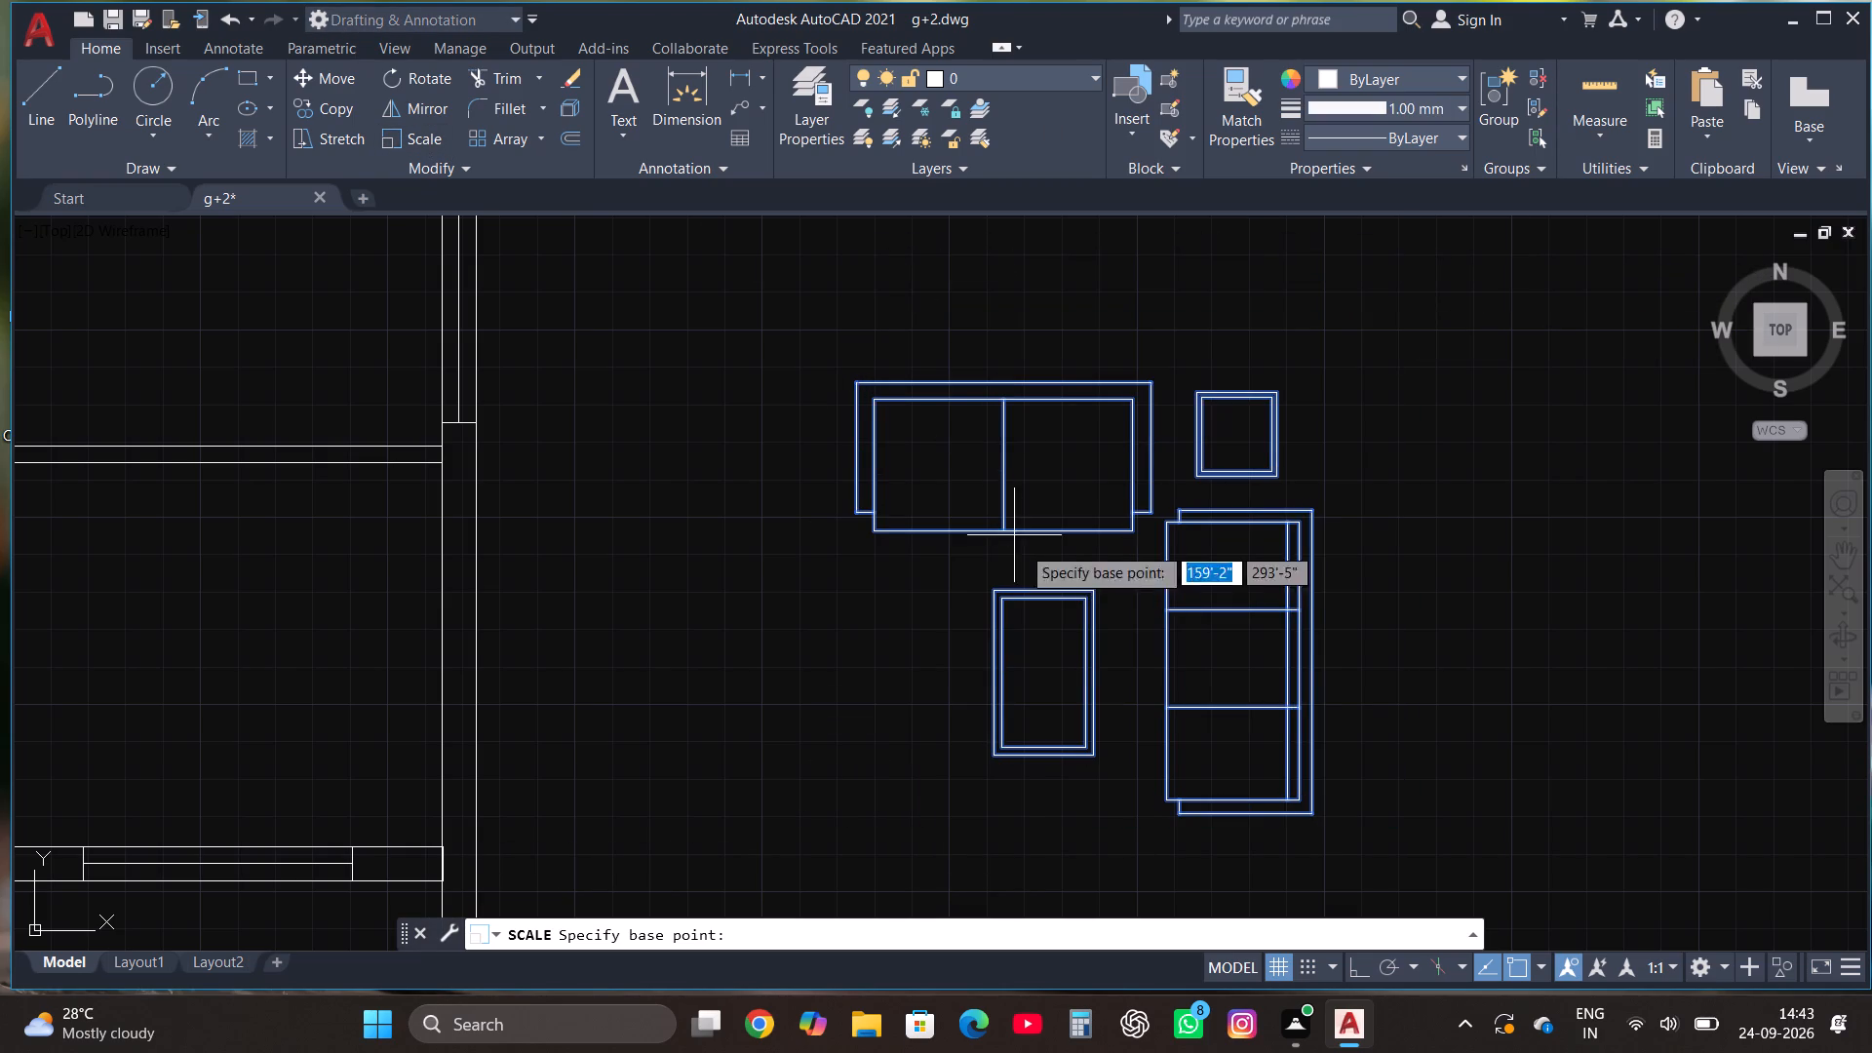
left_click(1032, 640)
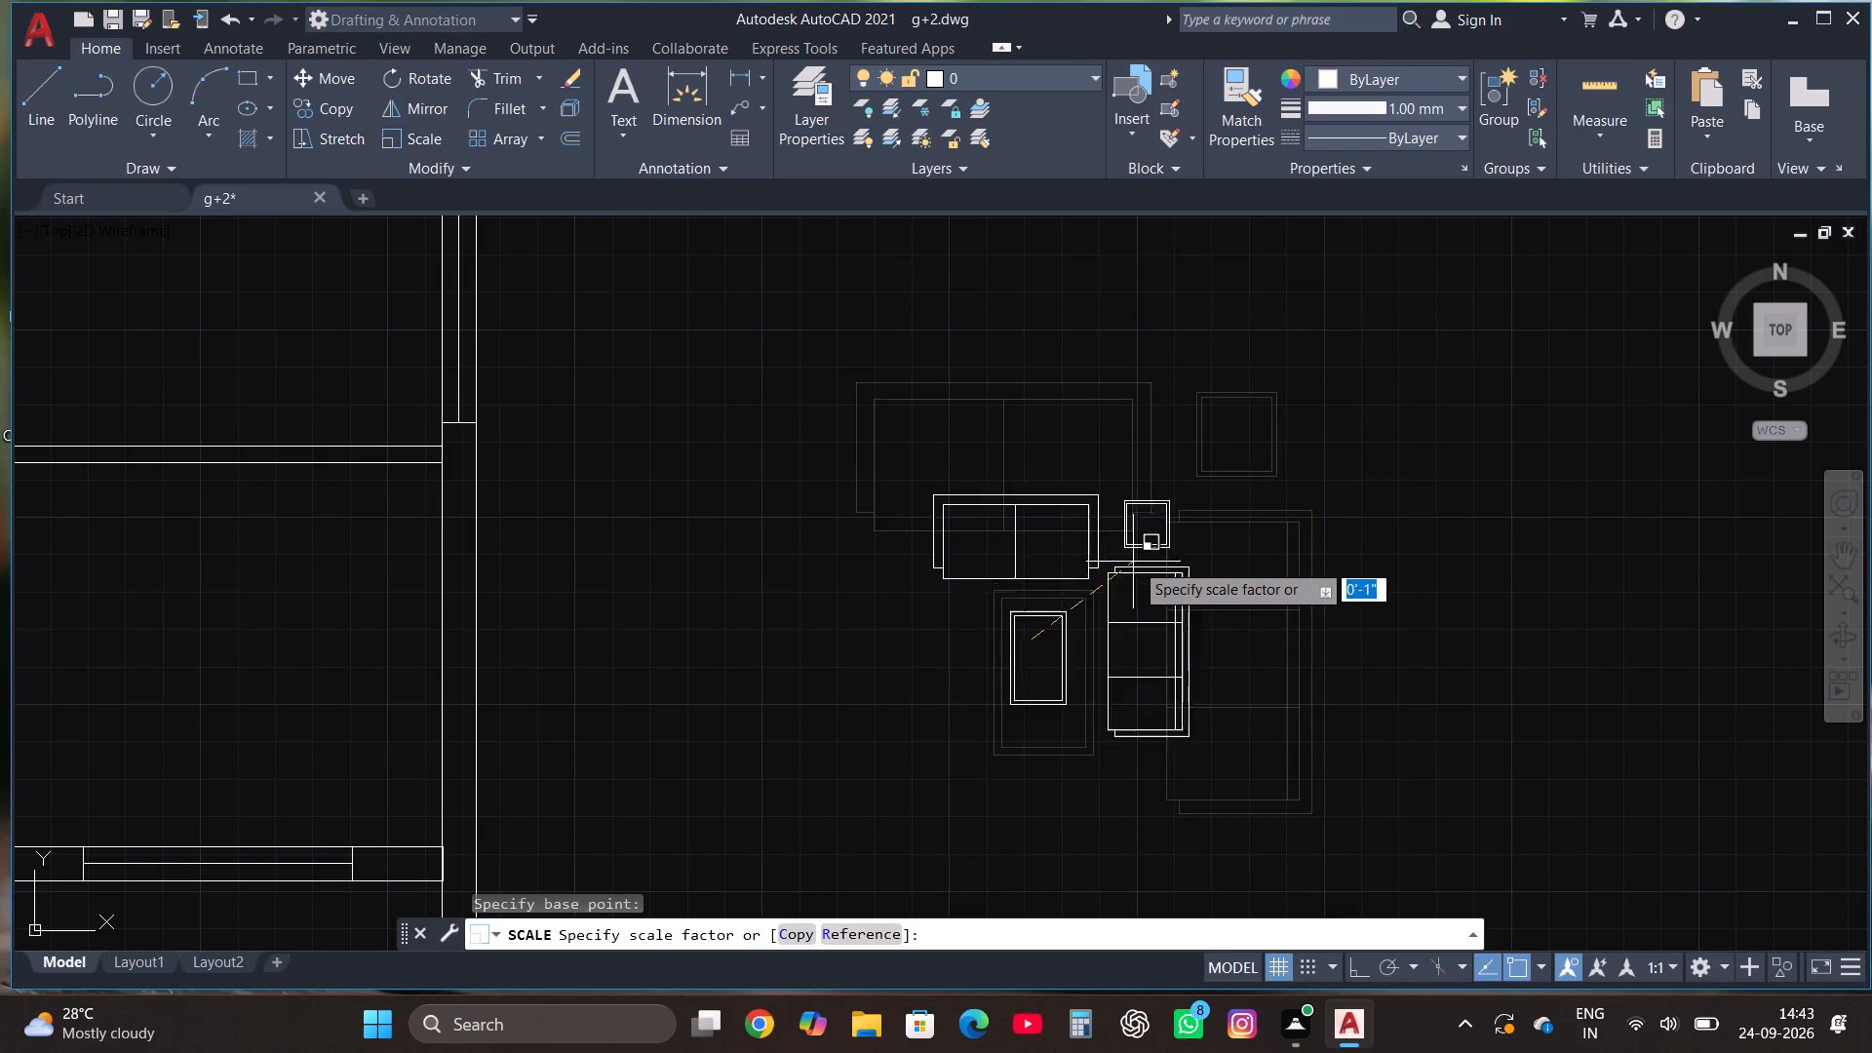
left_click(1196, 555)
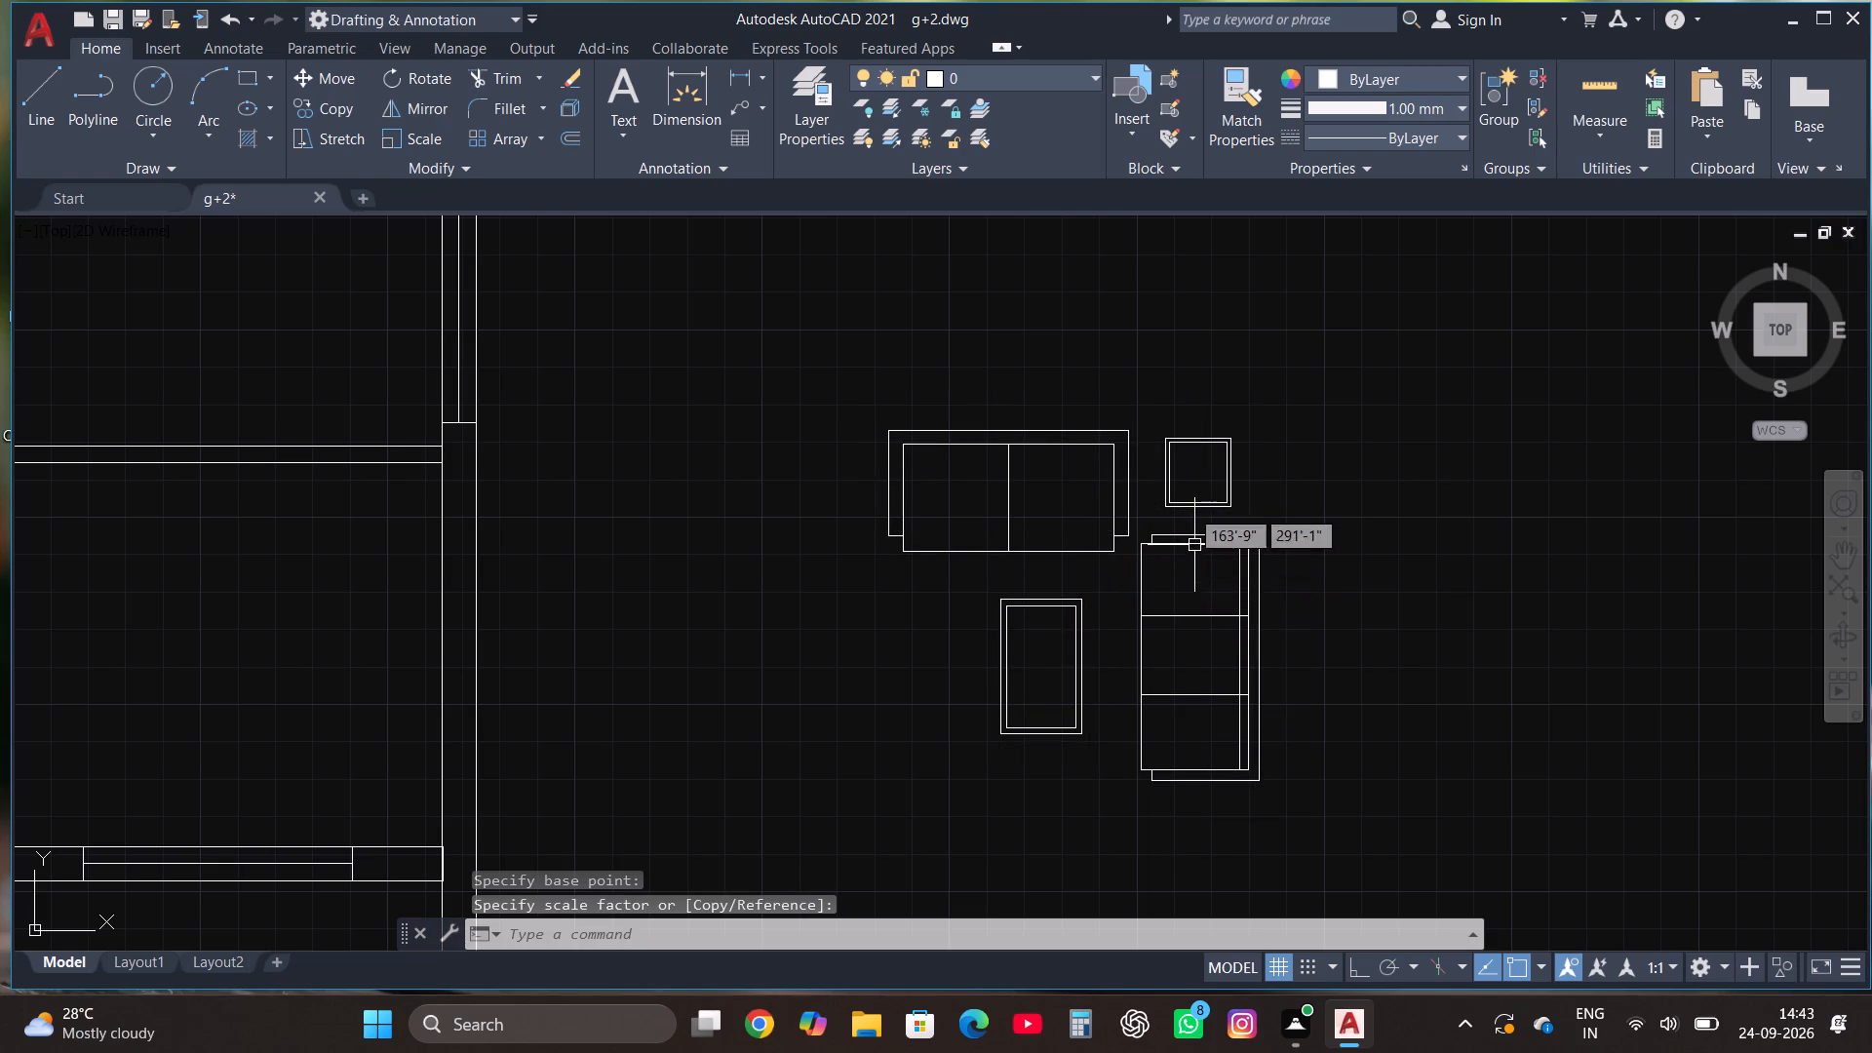
Move the scaled furniture set into the new plan's southeast living area, with the three-seat sofa along the east wall.
scroll(1189, 493, "down", 1)
left_click(1278, 744)
left_click(918, 352)
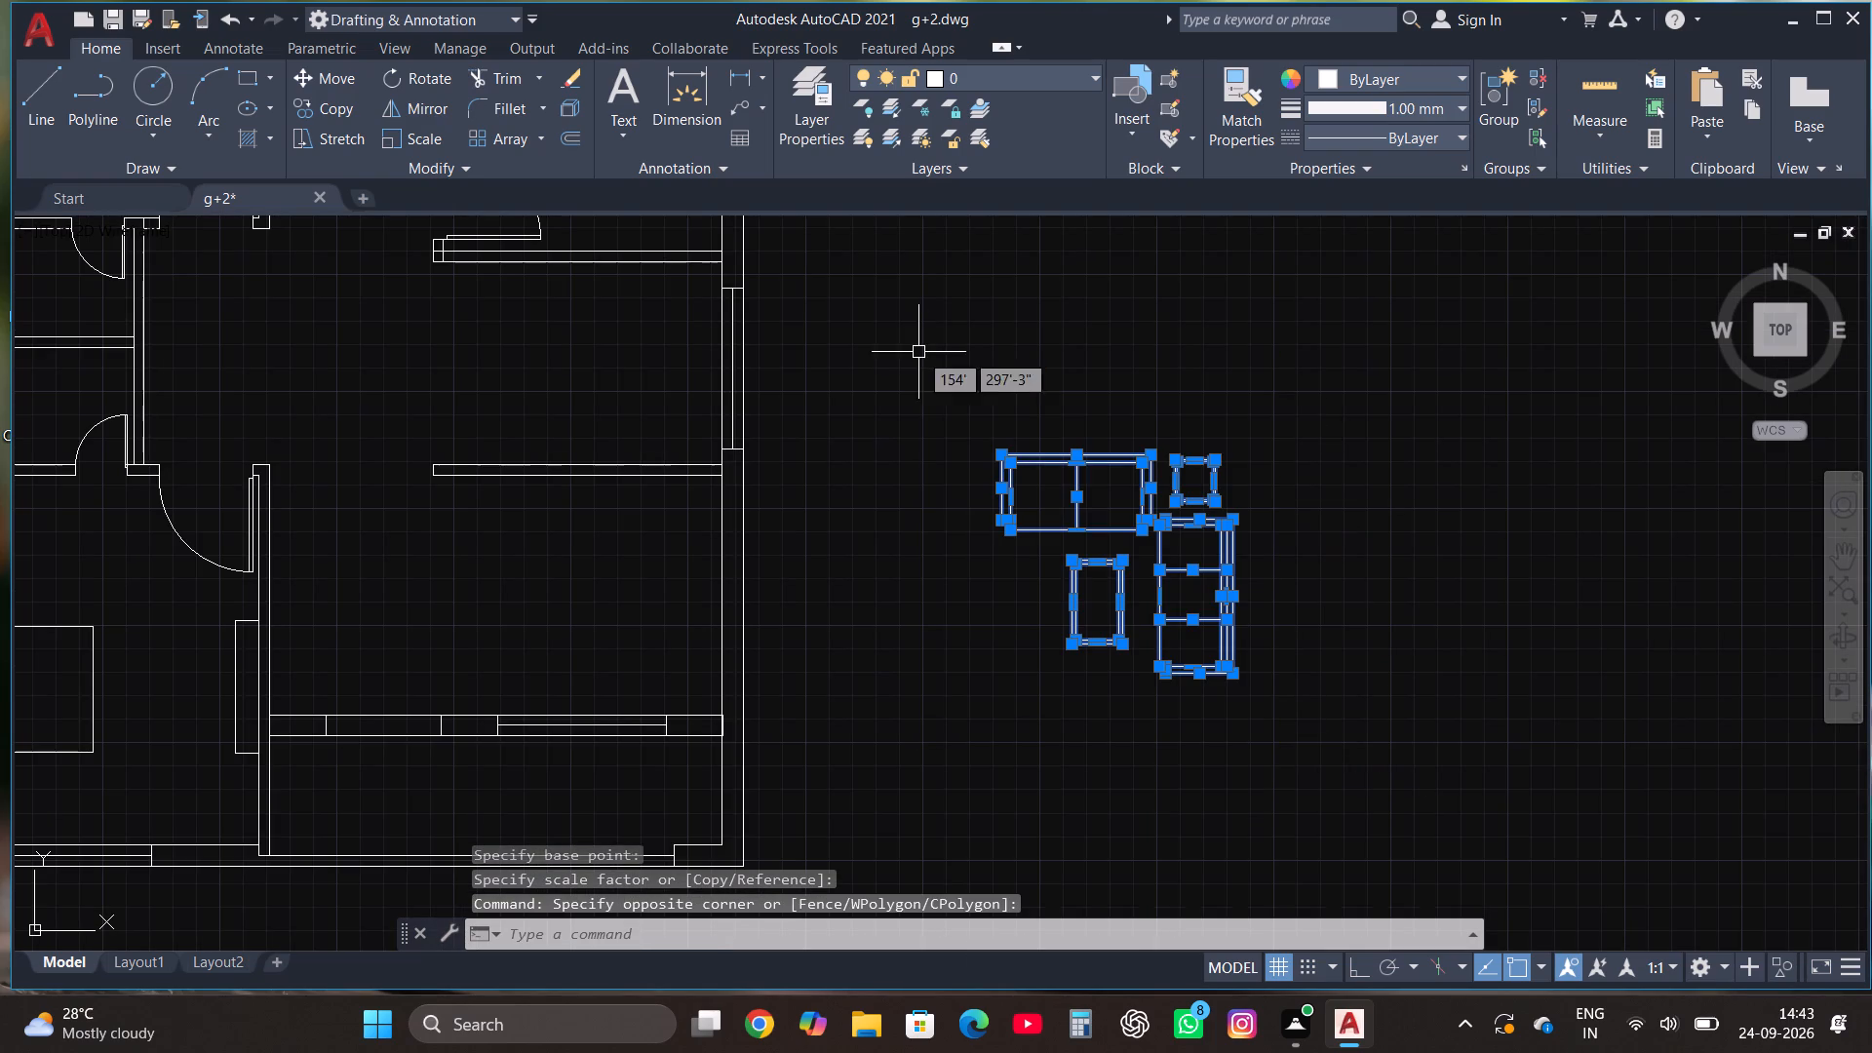
left_click(338, 74)
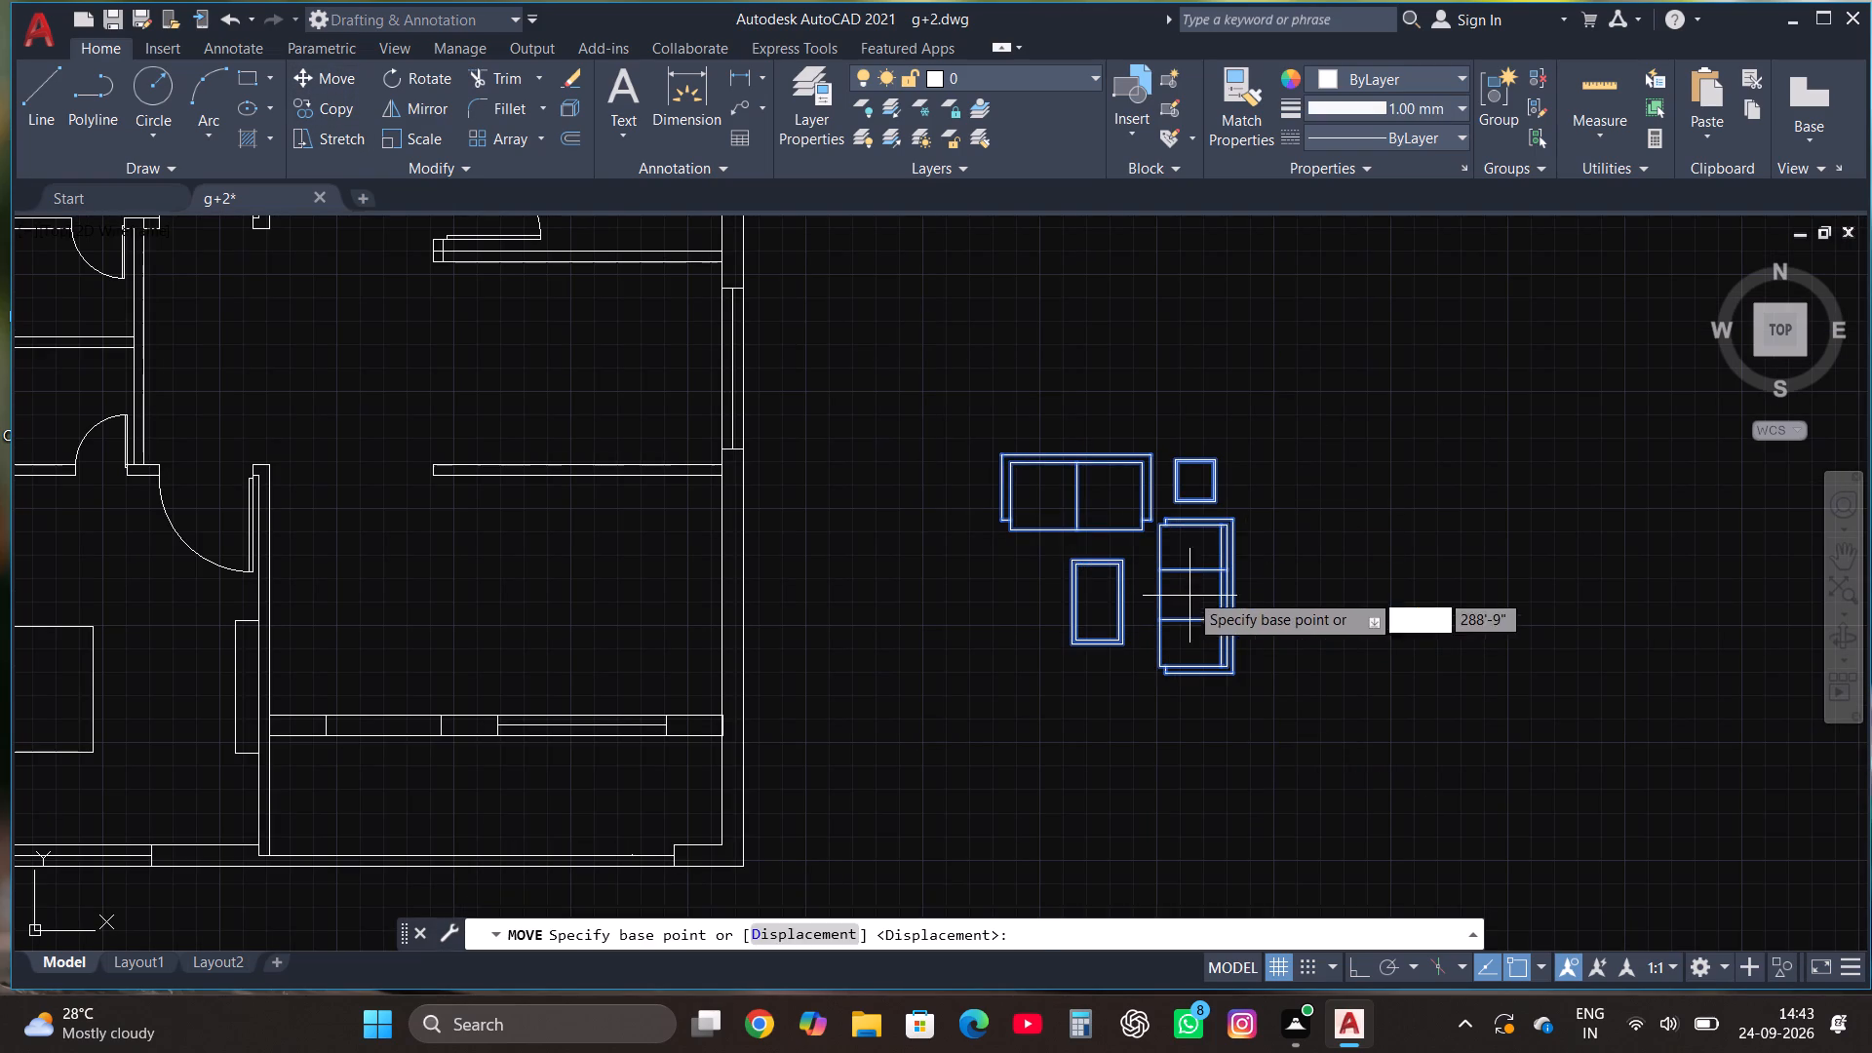
left_click(1181, 579)
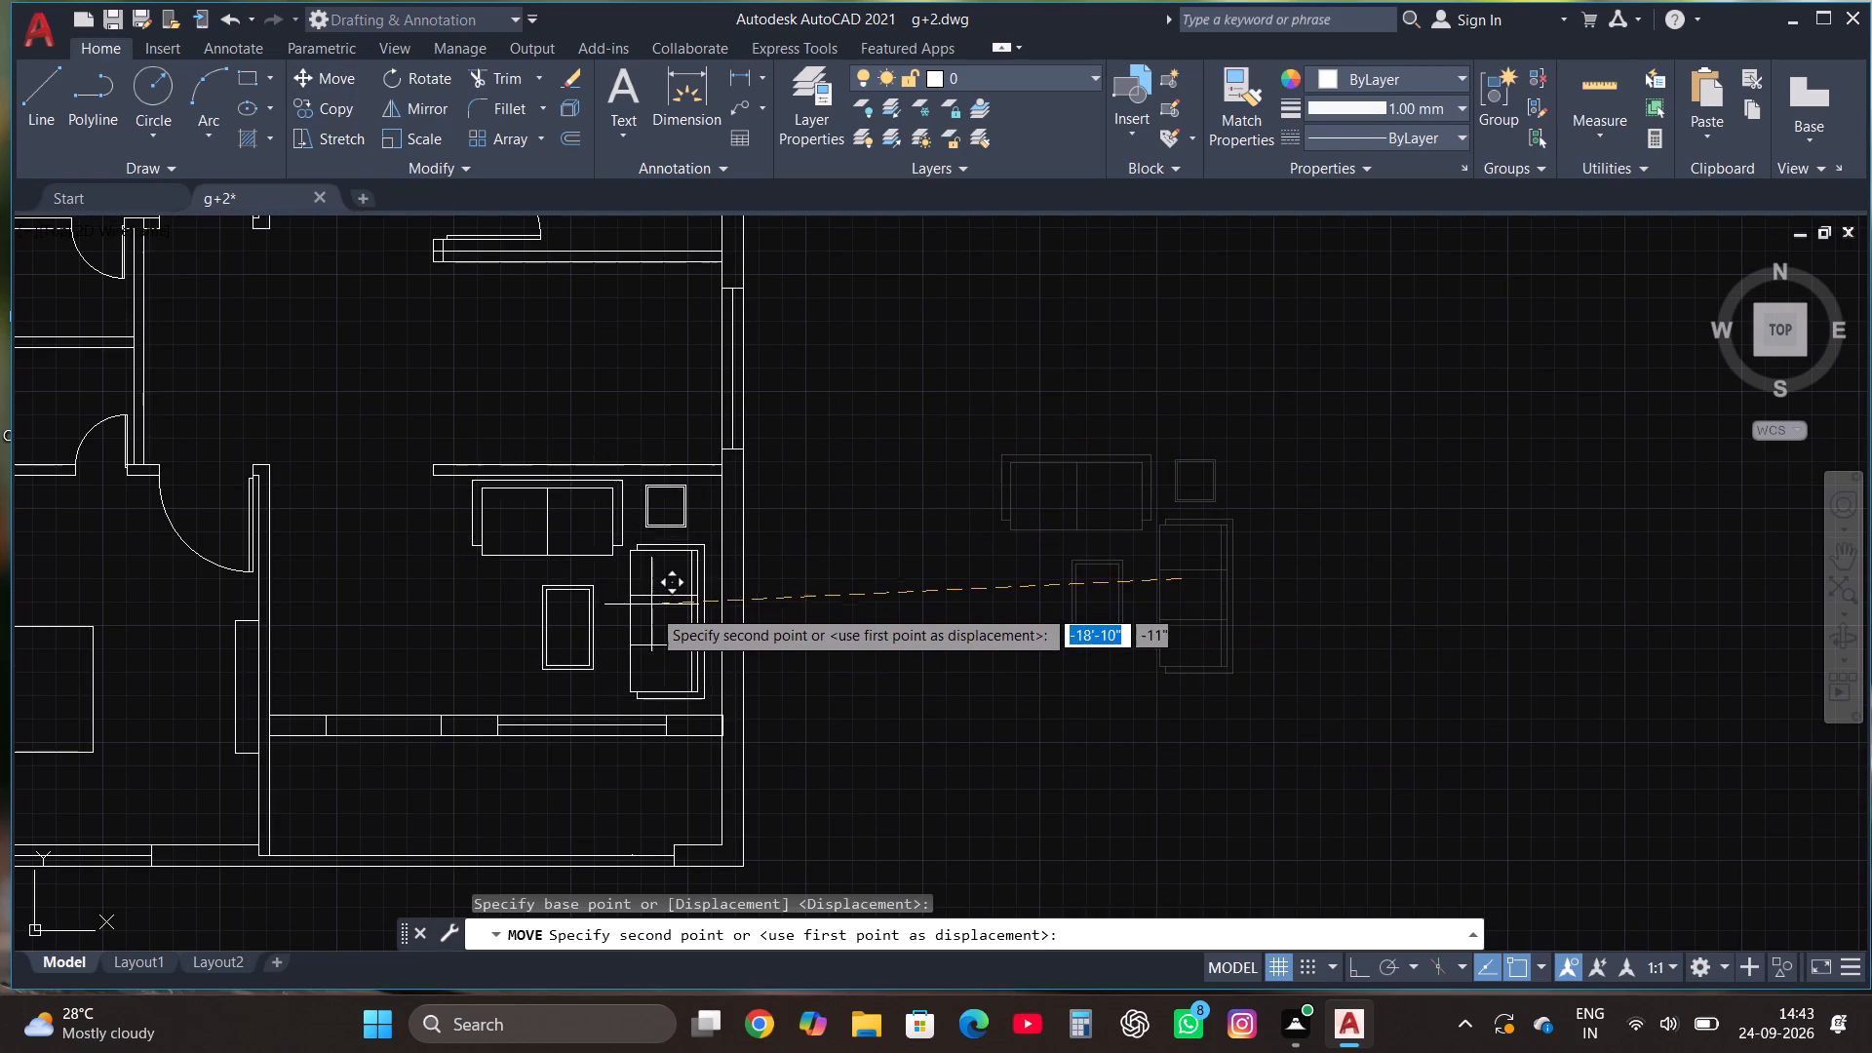
left_click(653, 607)
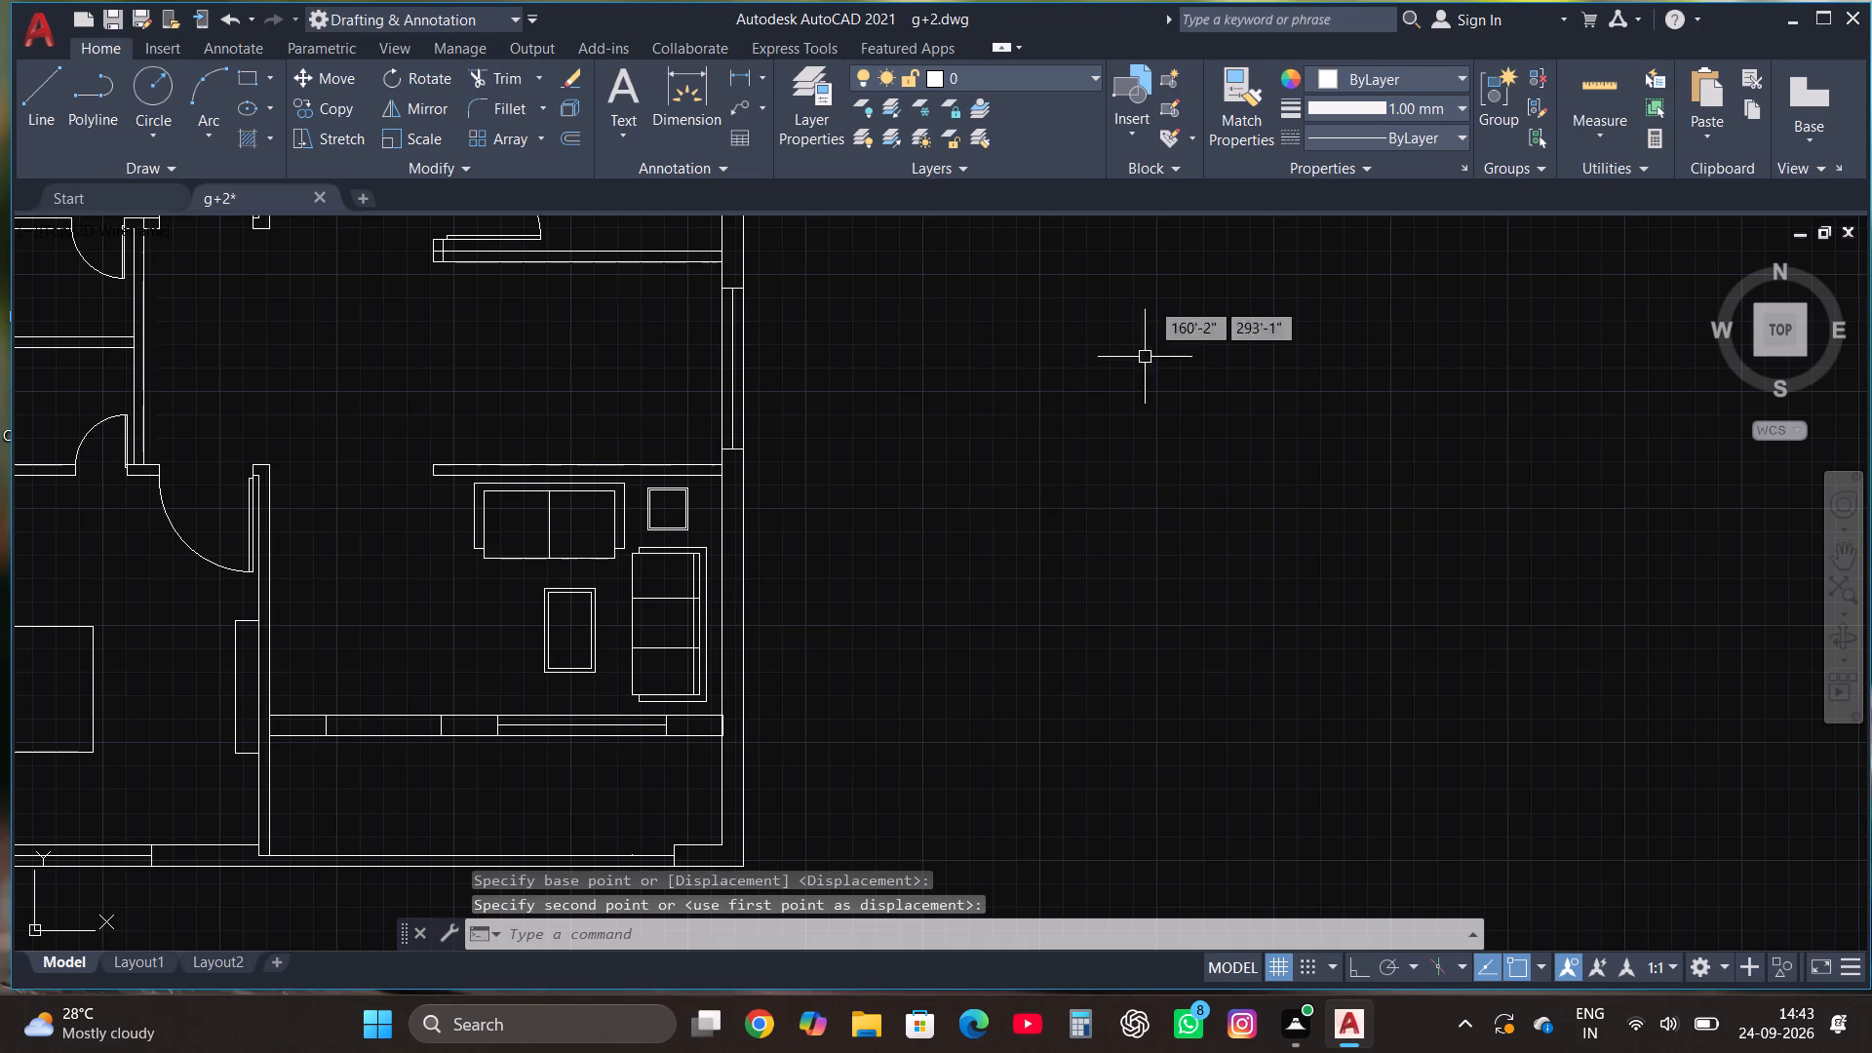
Draw a narrow upright rectangle against the living area's west wall, facing the sofas.
scroll(1156, 255, "down", 2)
scroll(841, 362, "up", 2)
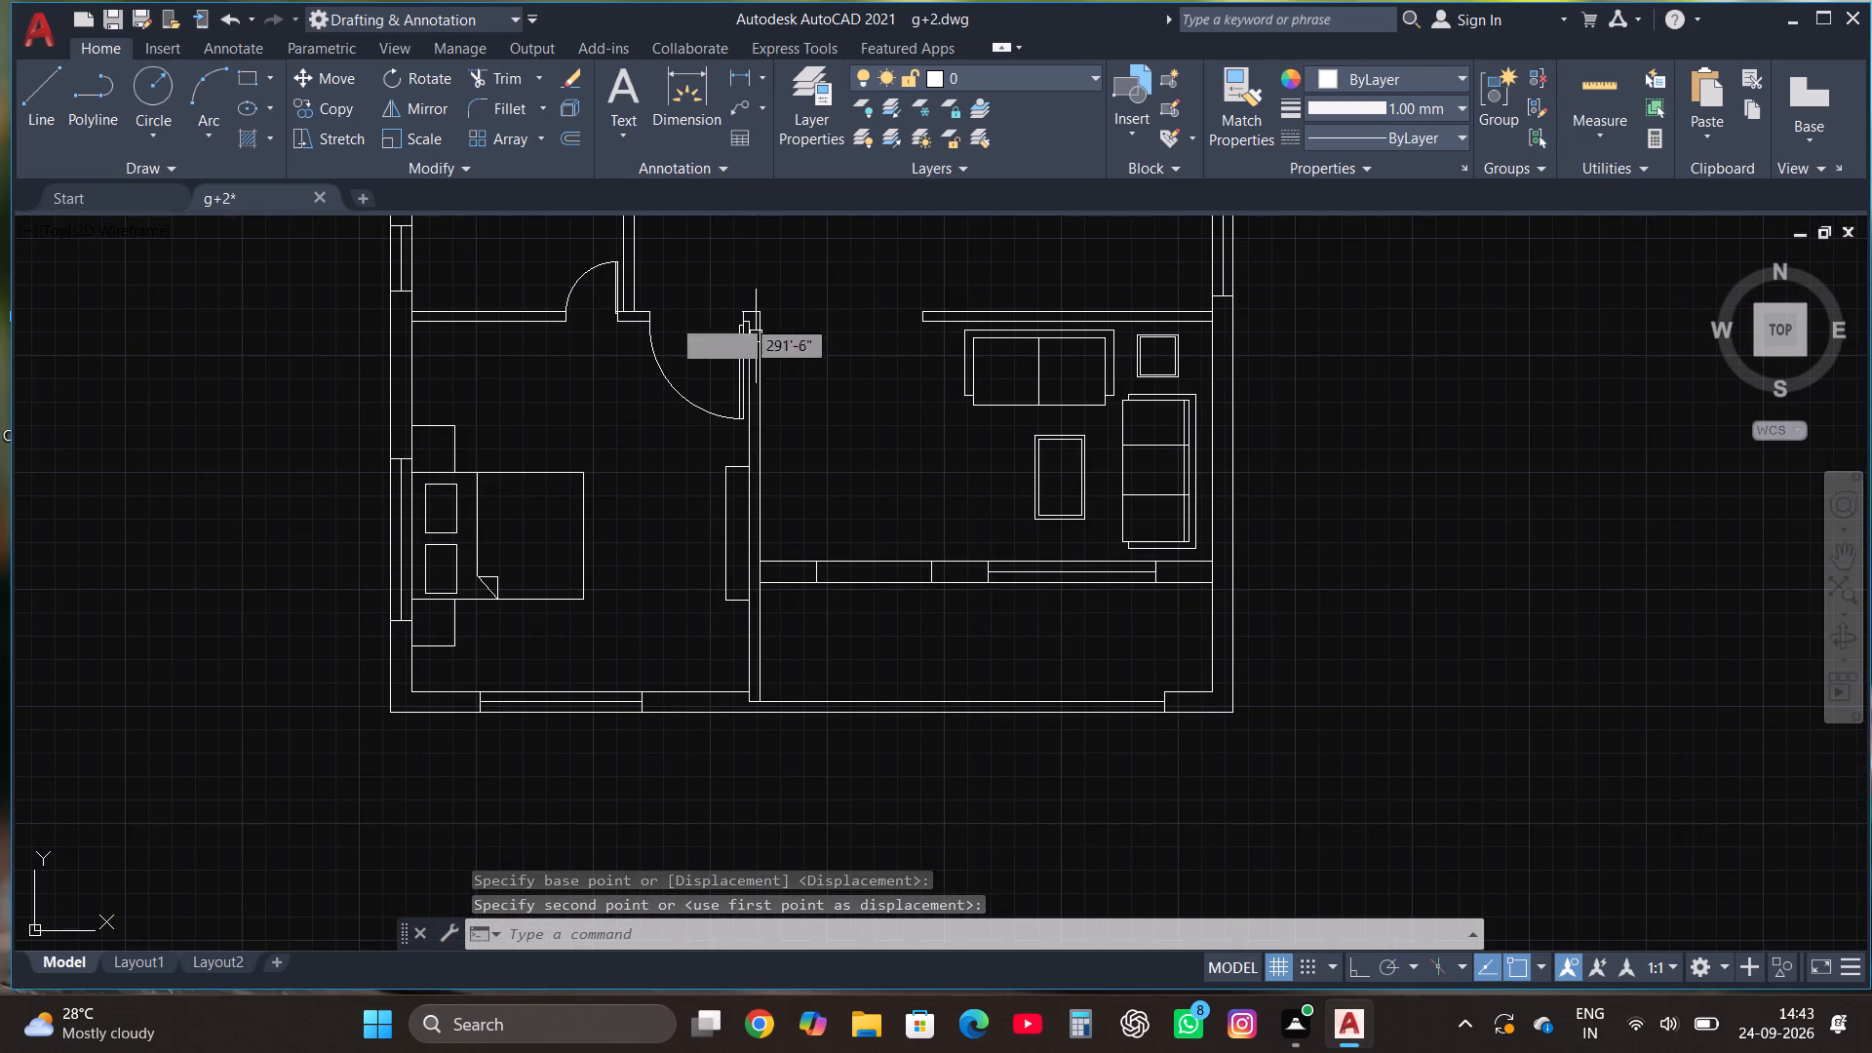
left_click(249, 79)
scroll(827, 499, "up", 1)
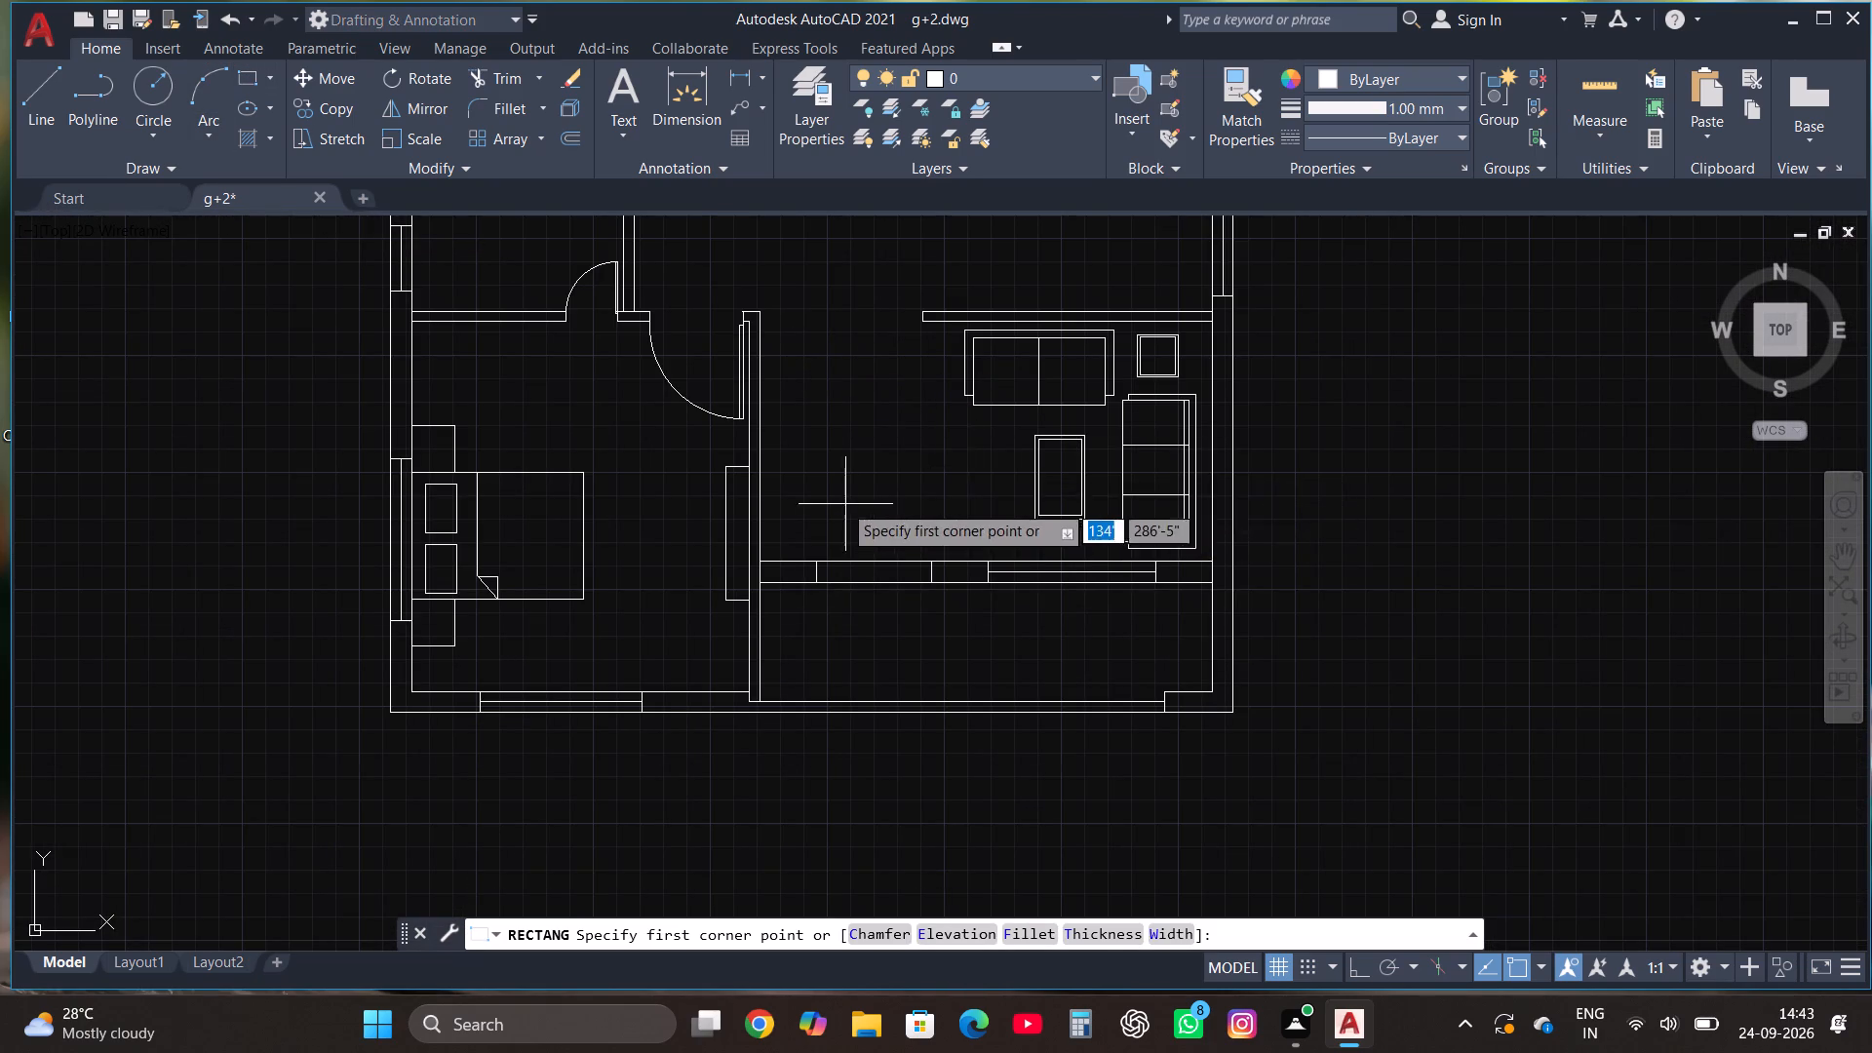
left_click(720, 481)
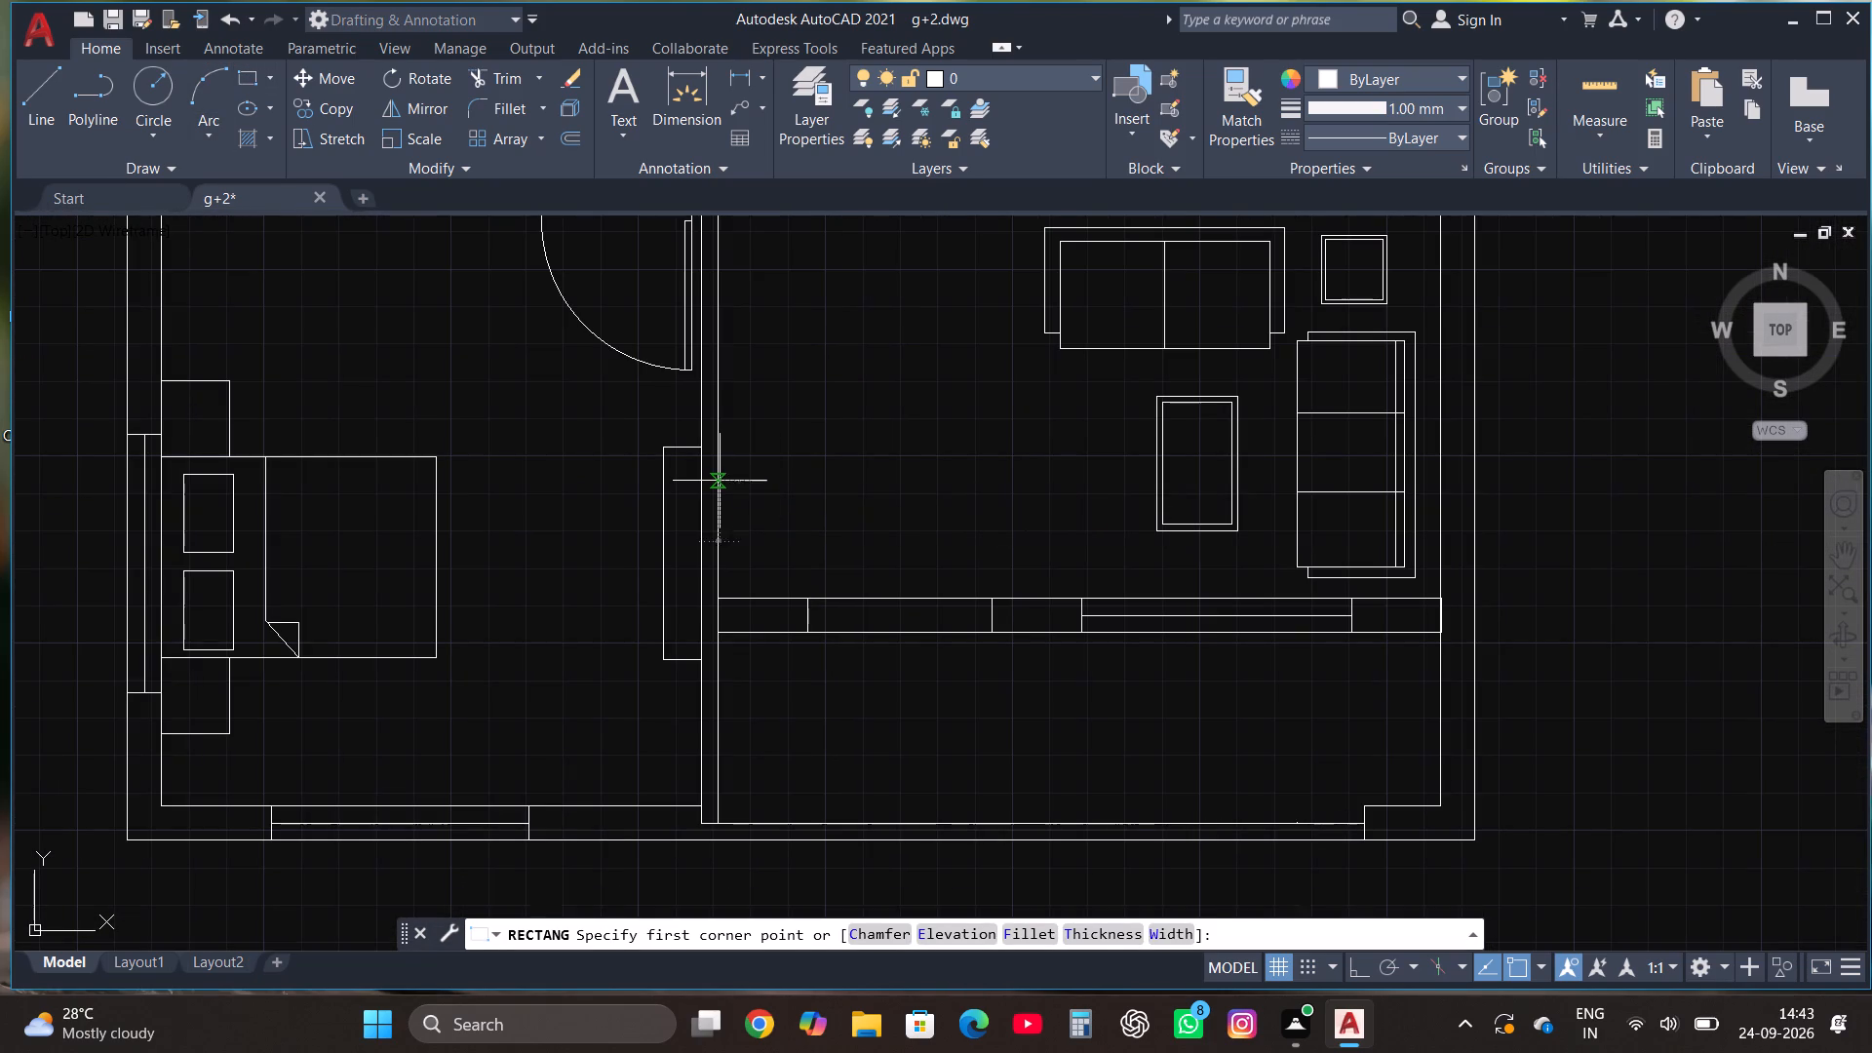
scroll(737, 361, "down", 1)
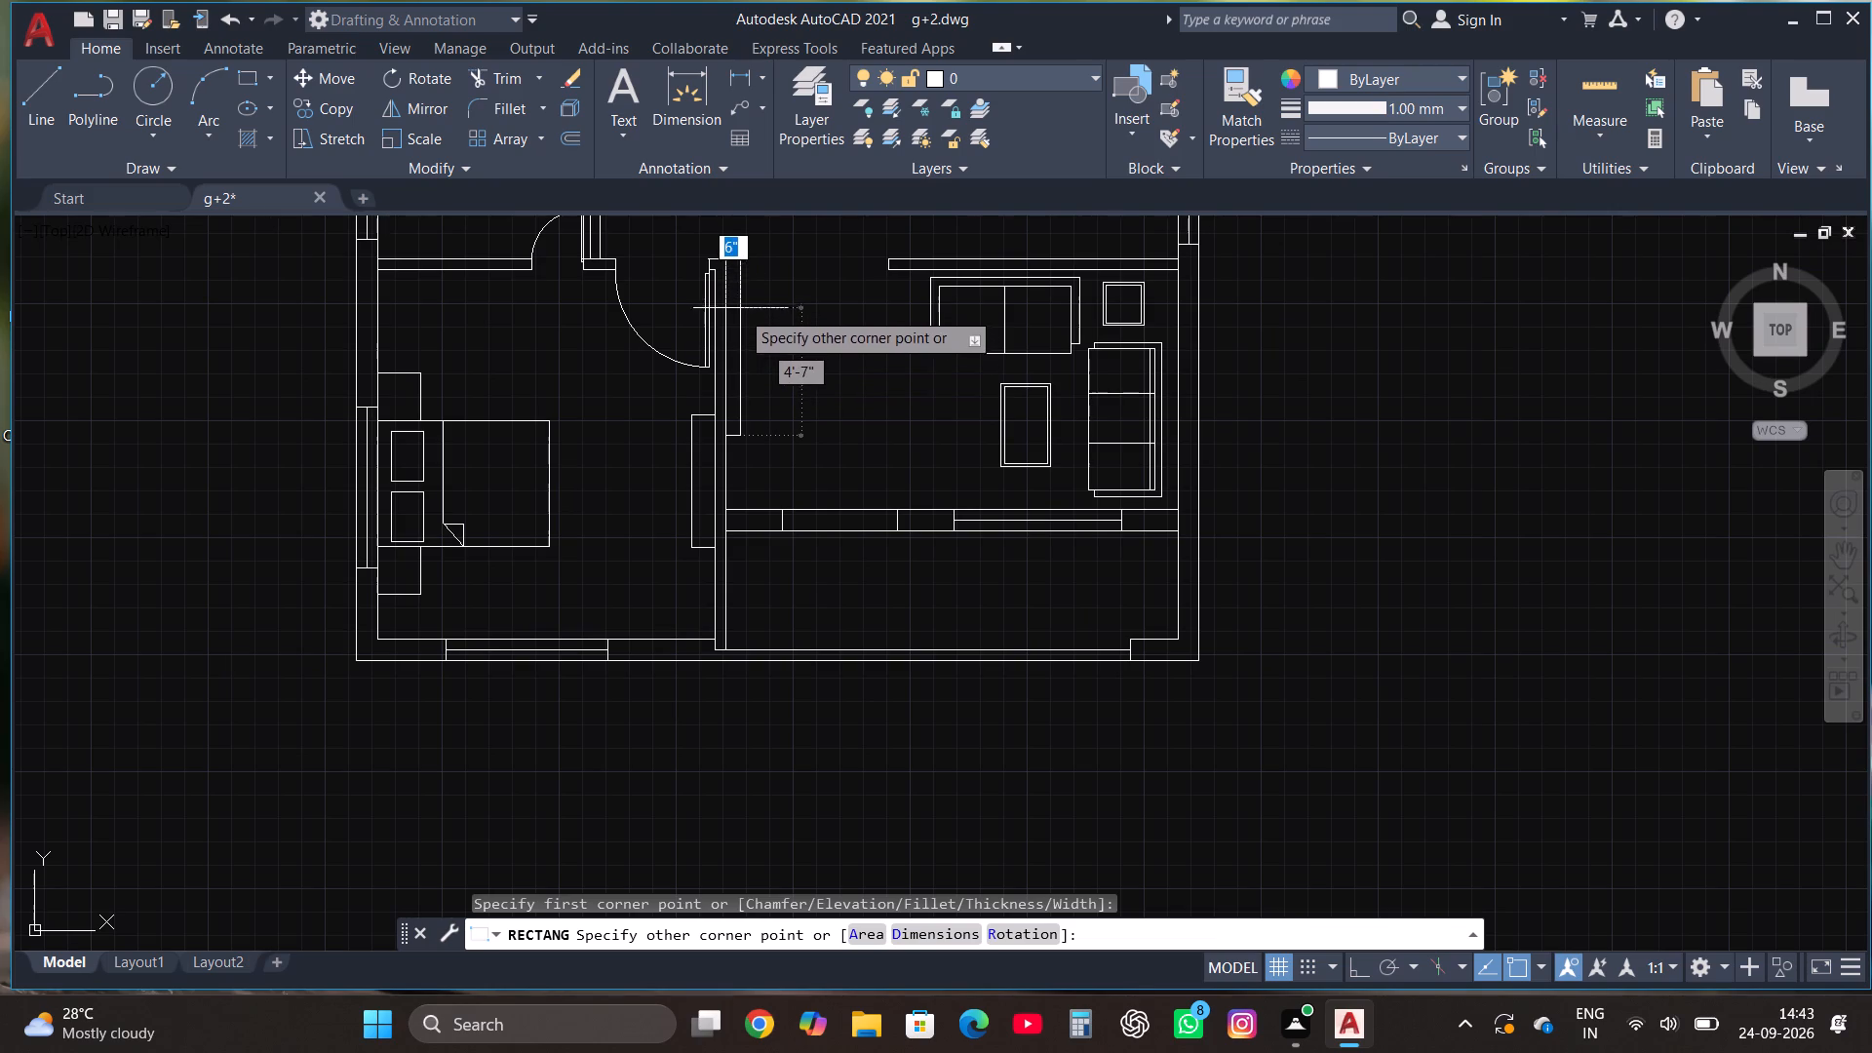
left_click(742, 317)
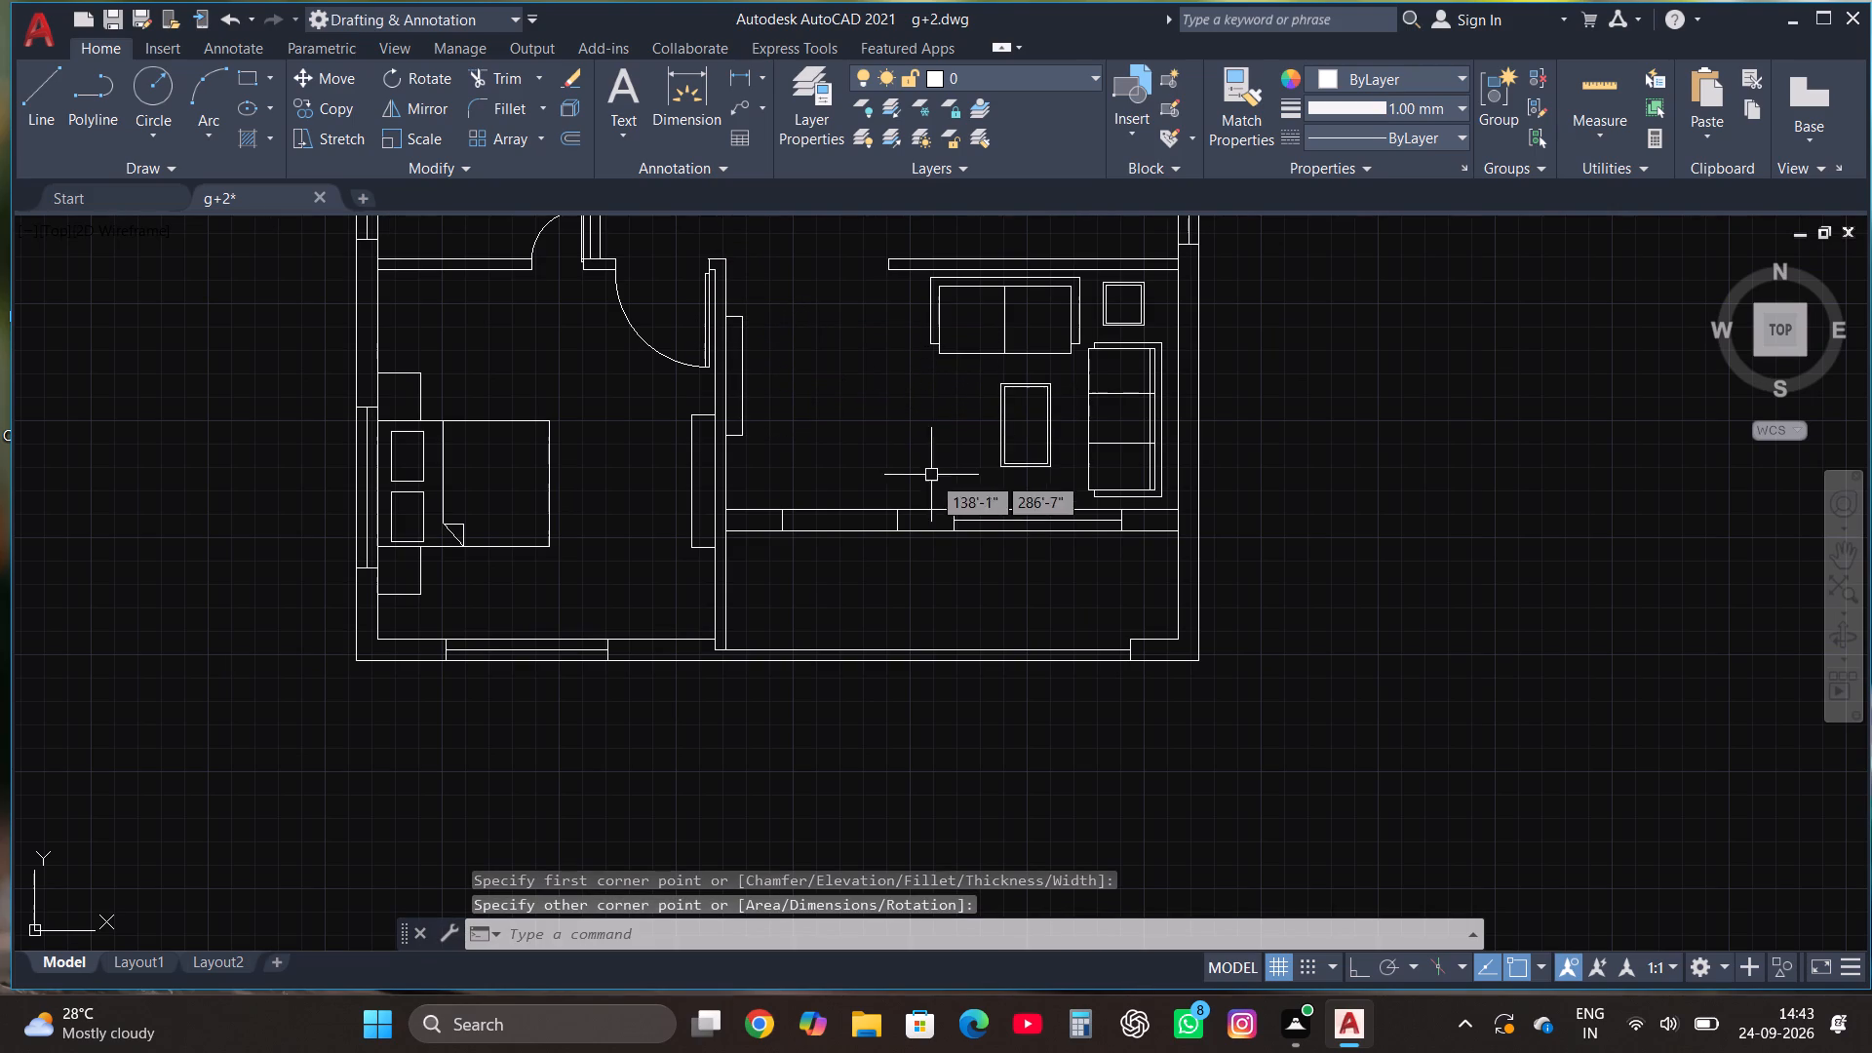
Copy the water closet from the ground-floor plan's northwest toilet into the new plan's southern toilet, with its tank against the partition wall.
scroll(957, 532, "down", 1)
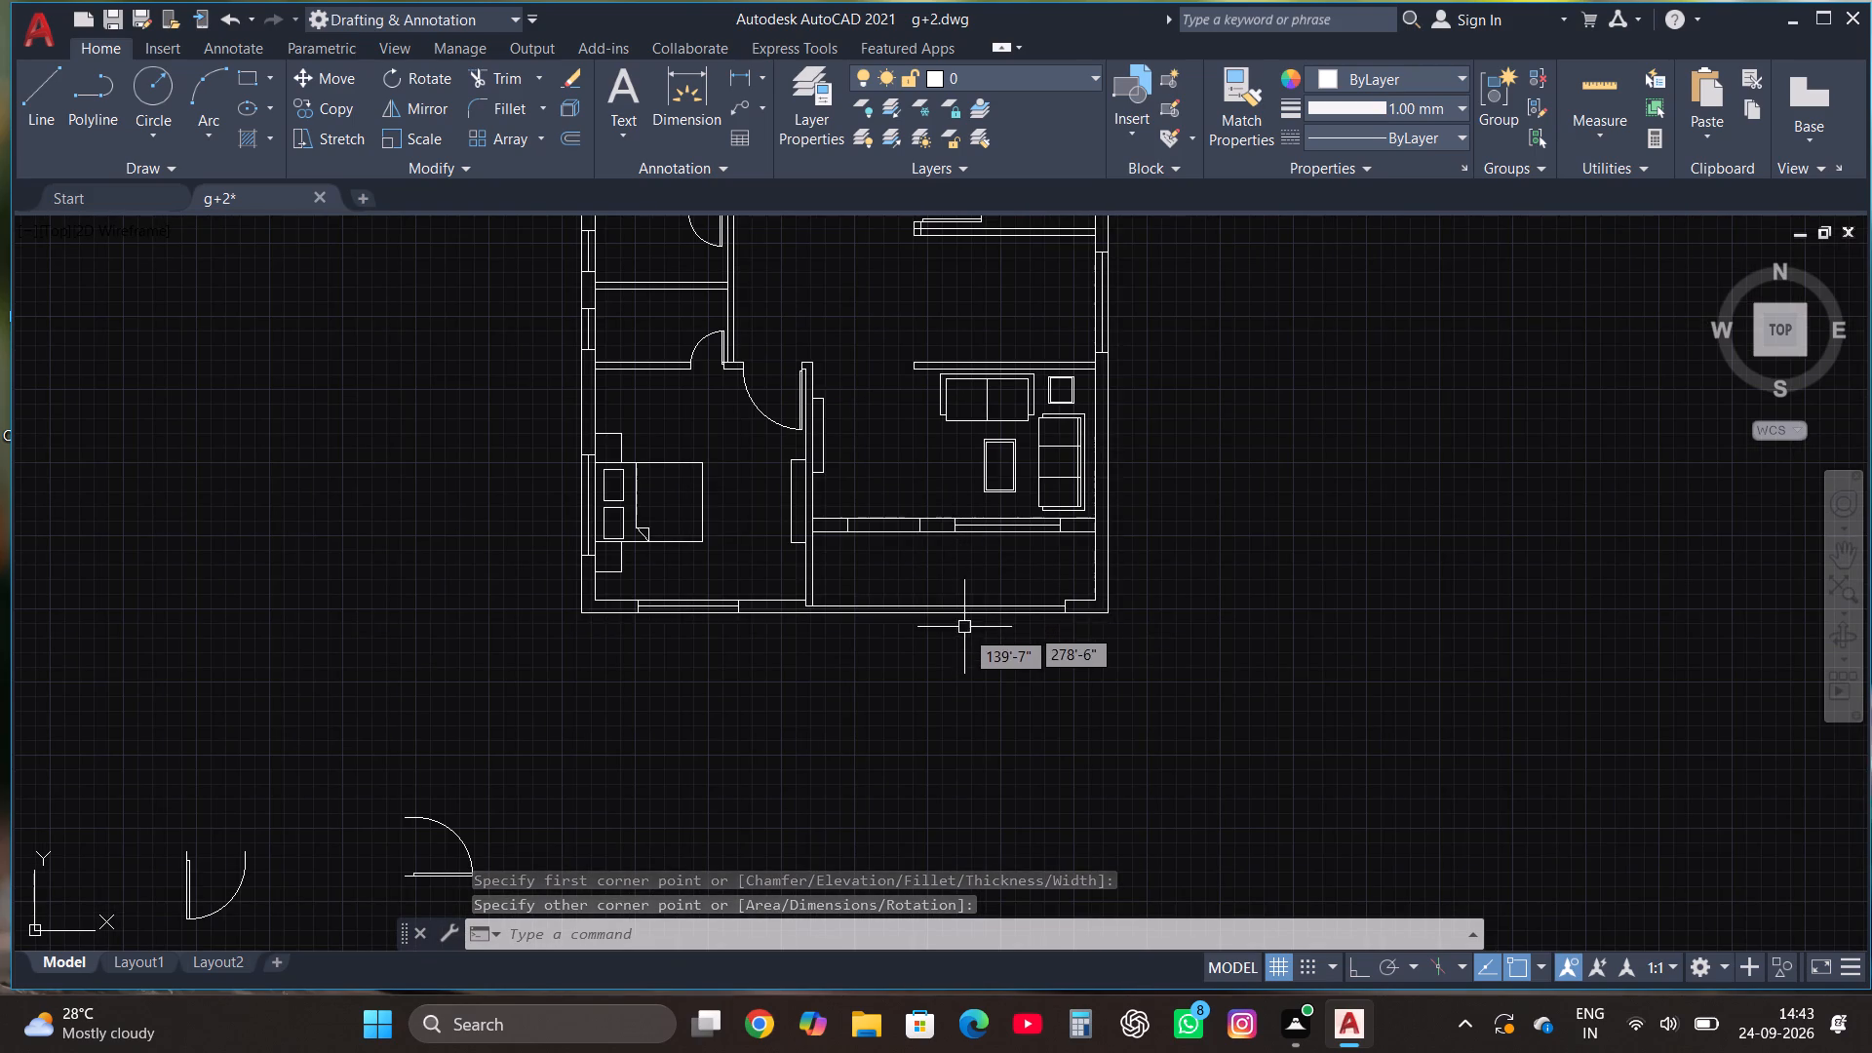
scroll(964, 632, "down", 4)
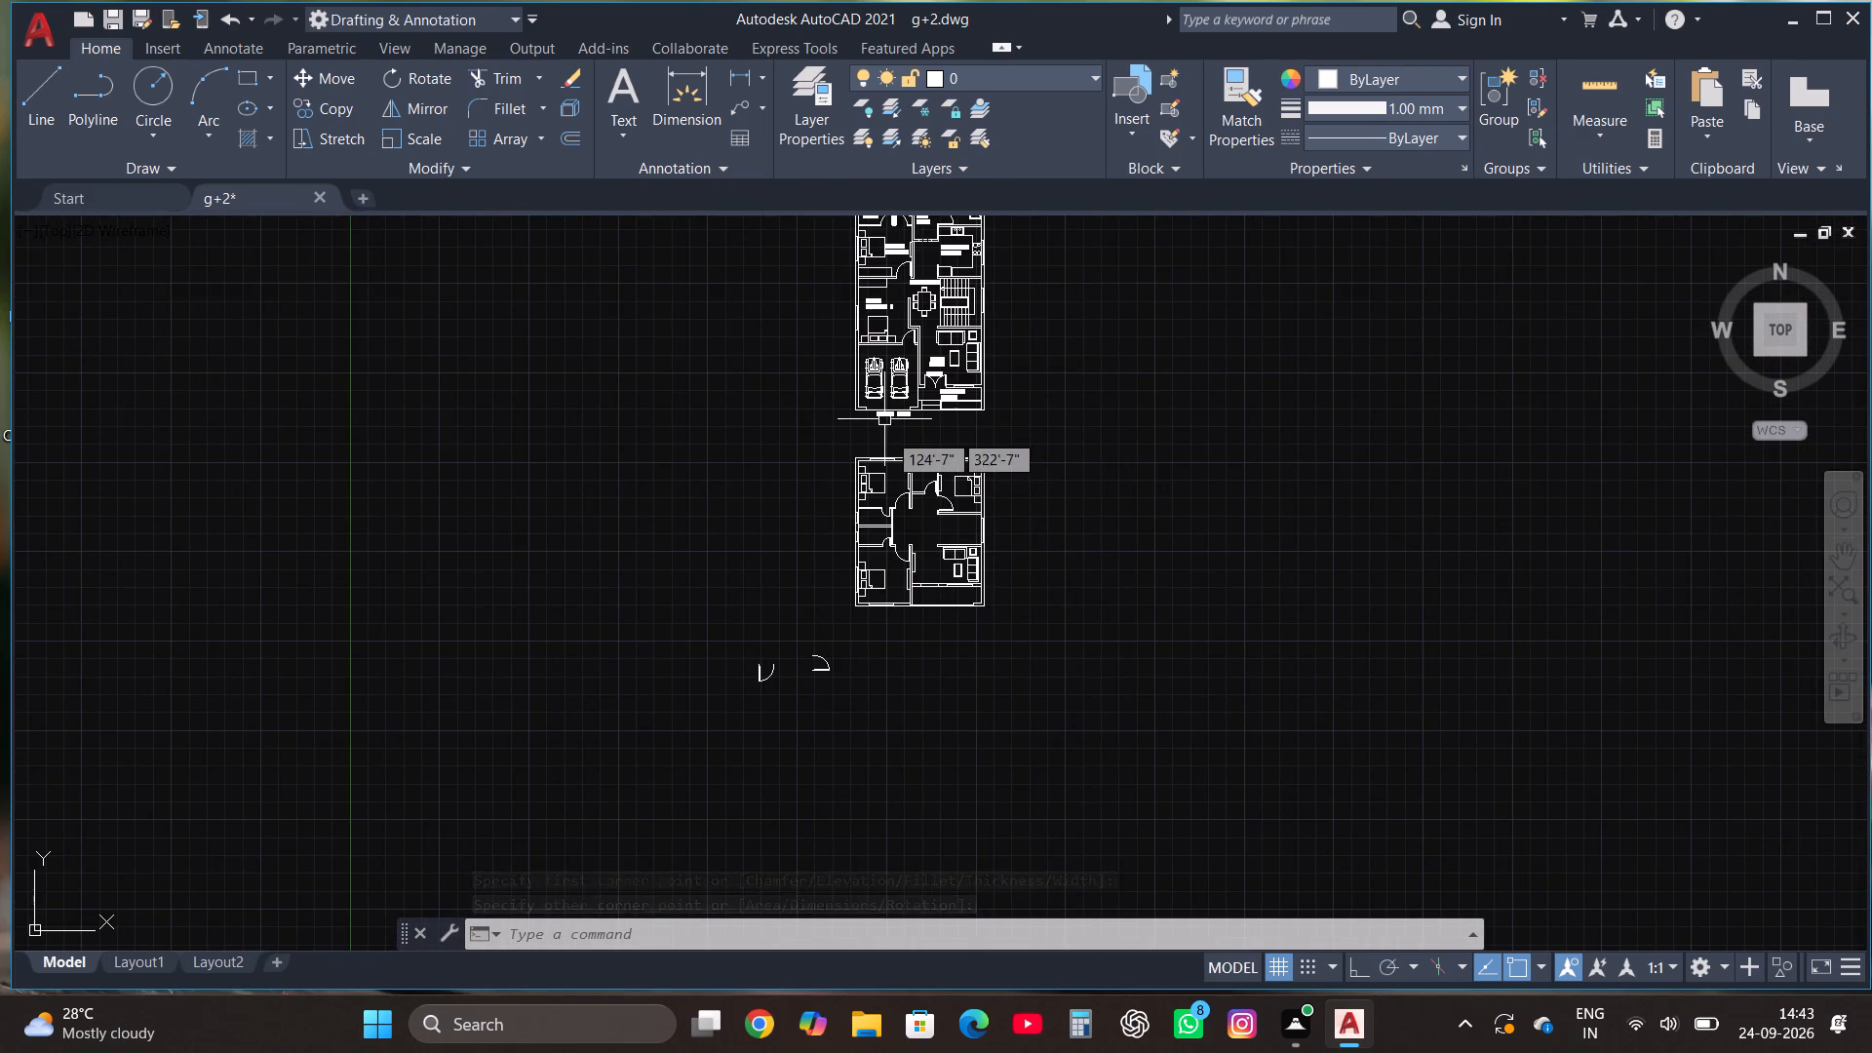
scroll(889, 459, "down", 2)
scroll(897, 305, "up", 2)
scroll(891, 466, "up", 2)
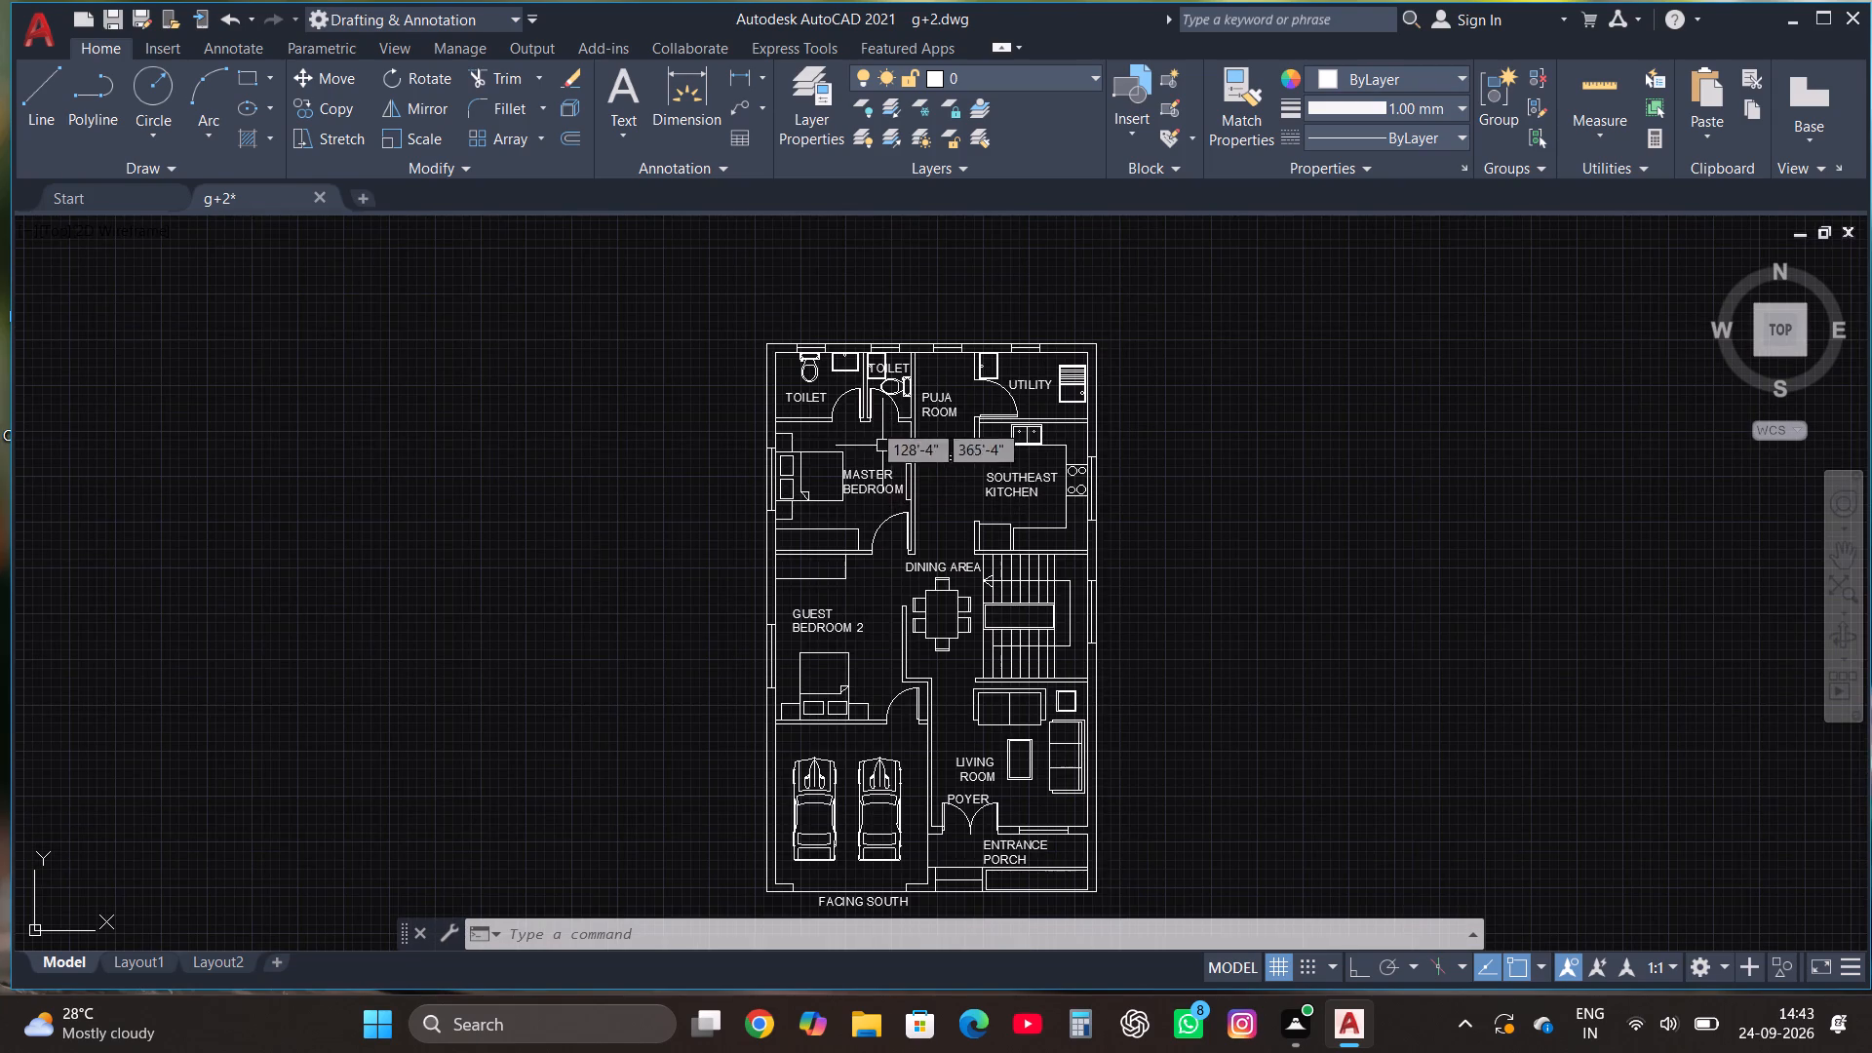
scroll(826, 351, "up", 2)
left_click(792, 408)
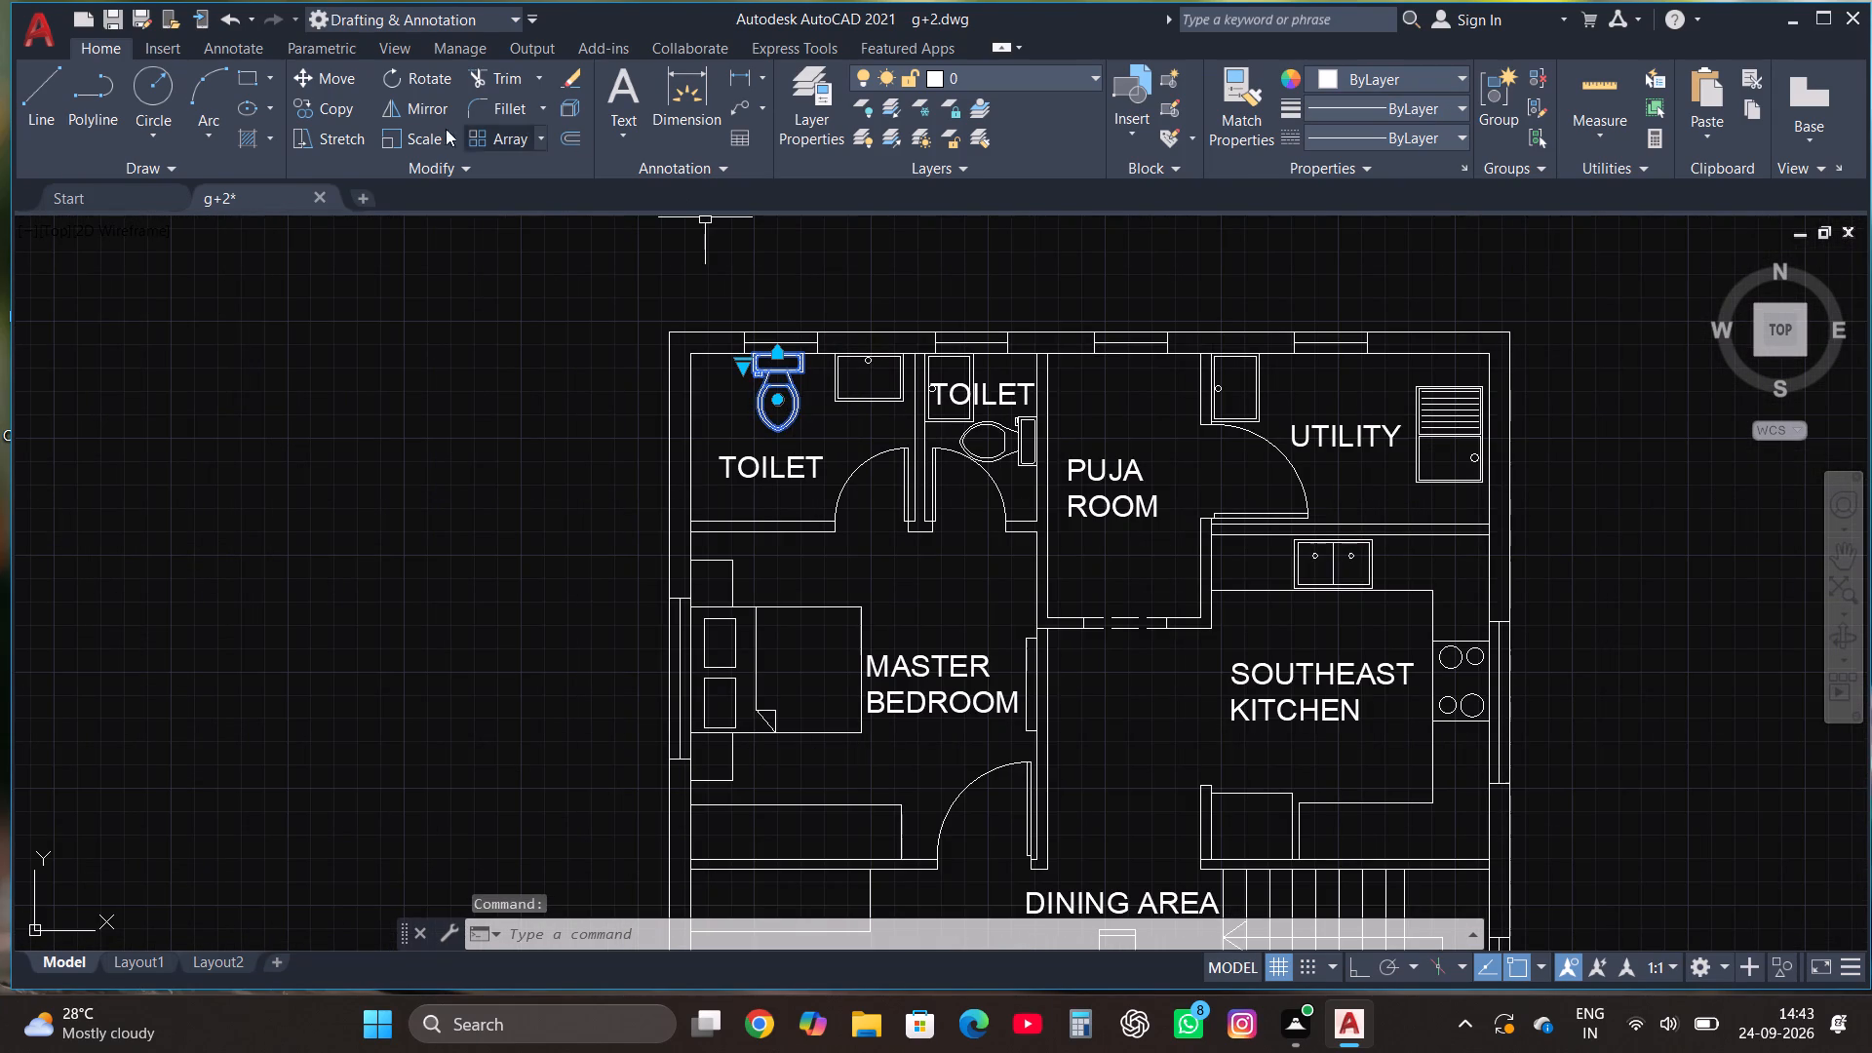
left_click(343, 103)
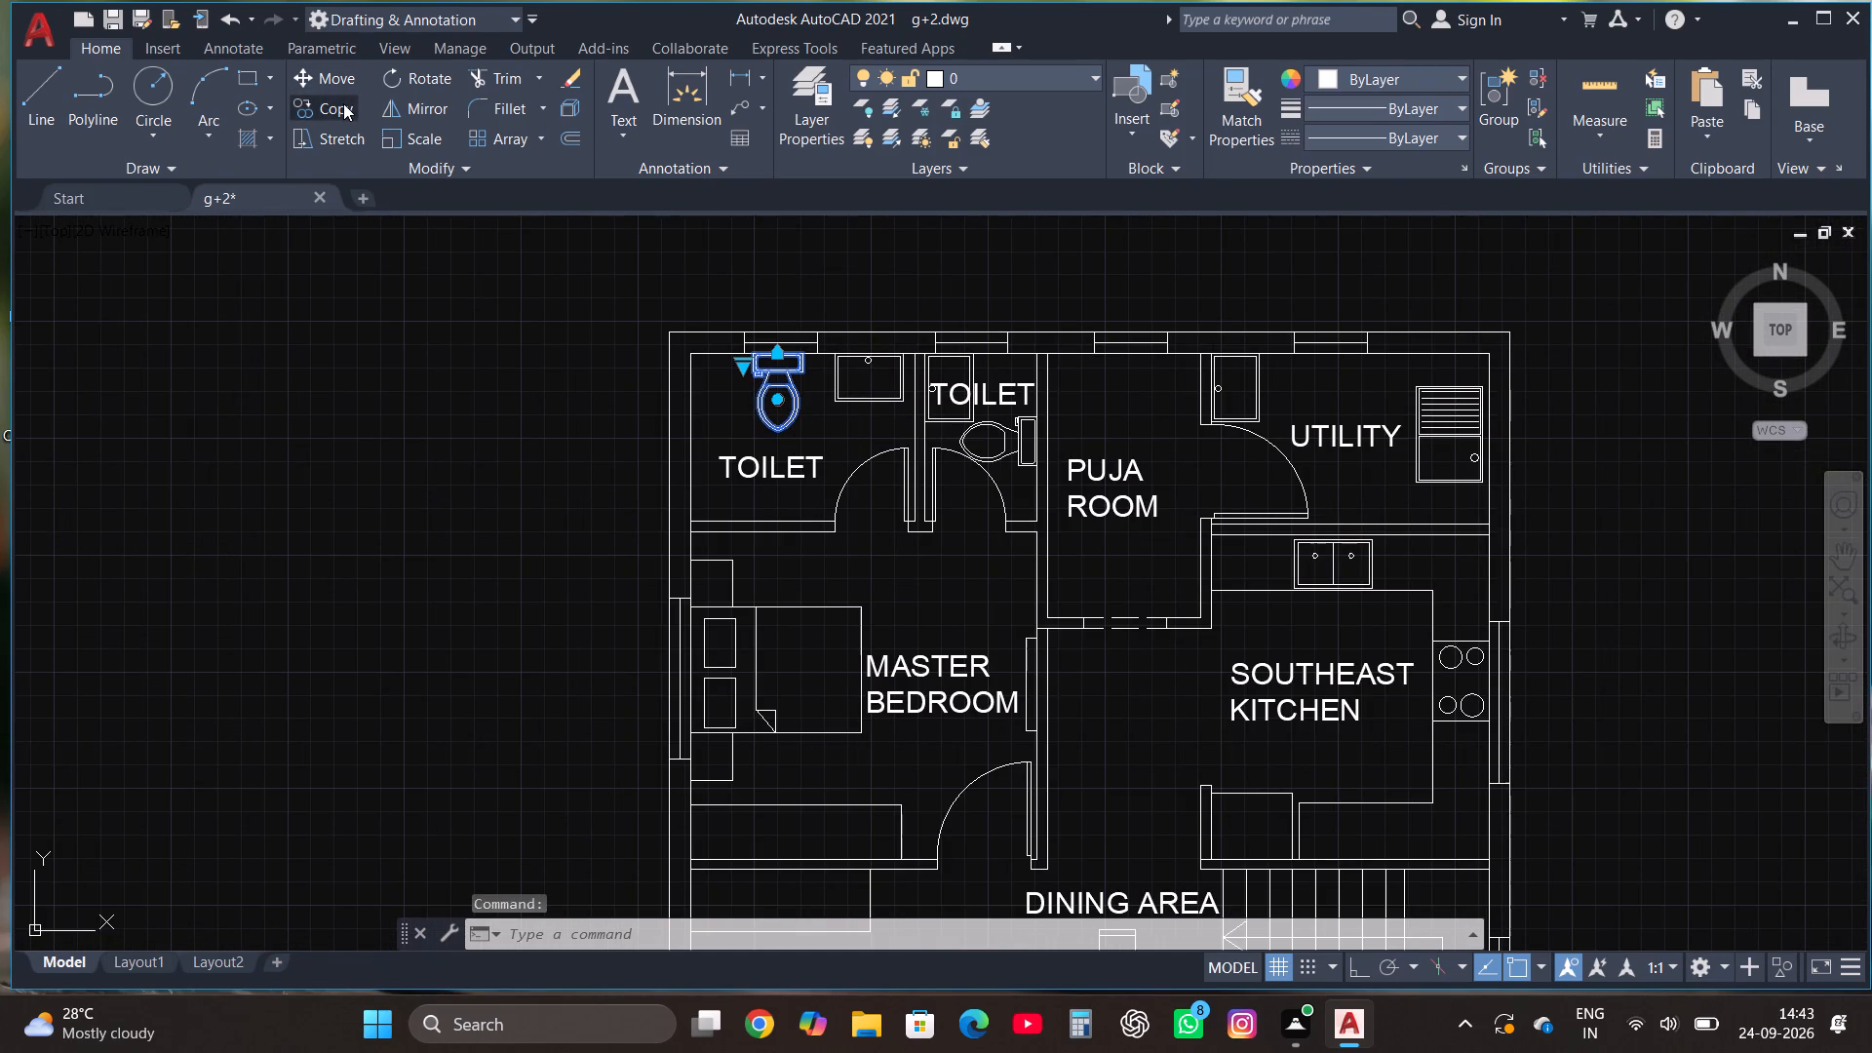
left_click(804, 355)
scroll(810, 339, "down", 4)
scroll(812, 655, "up", 5)
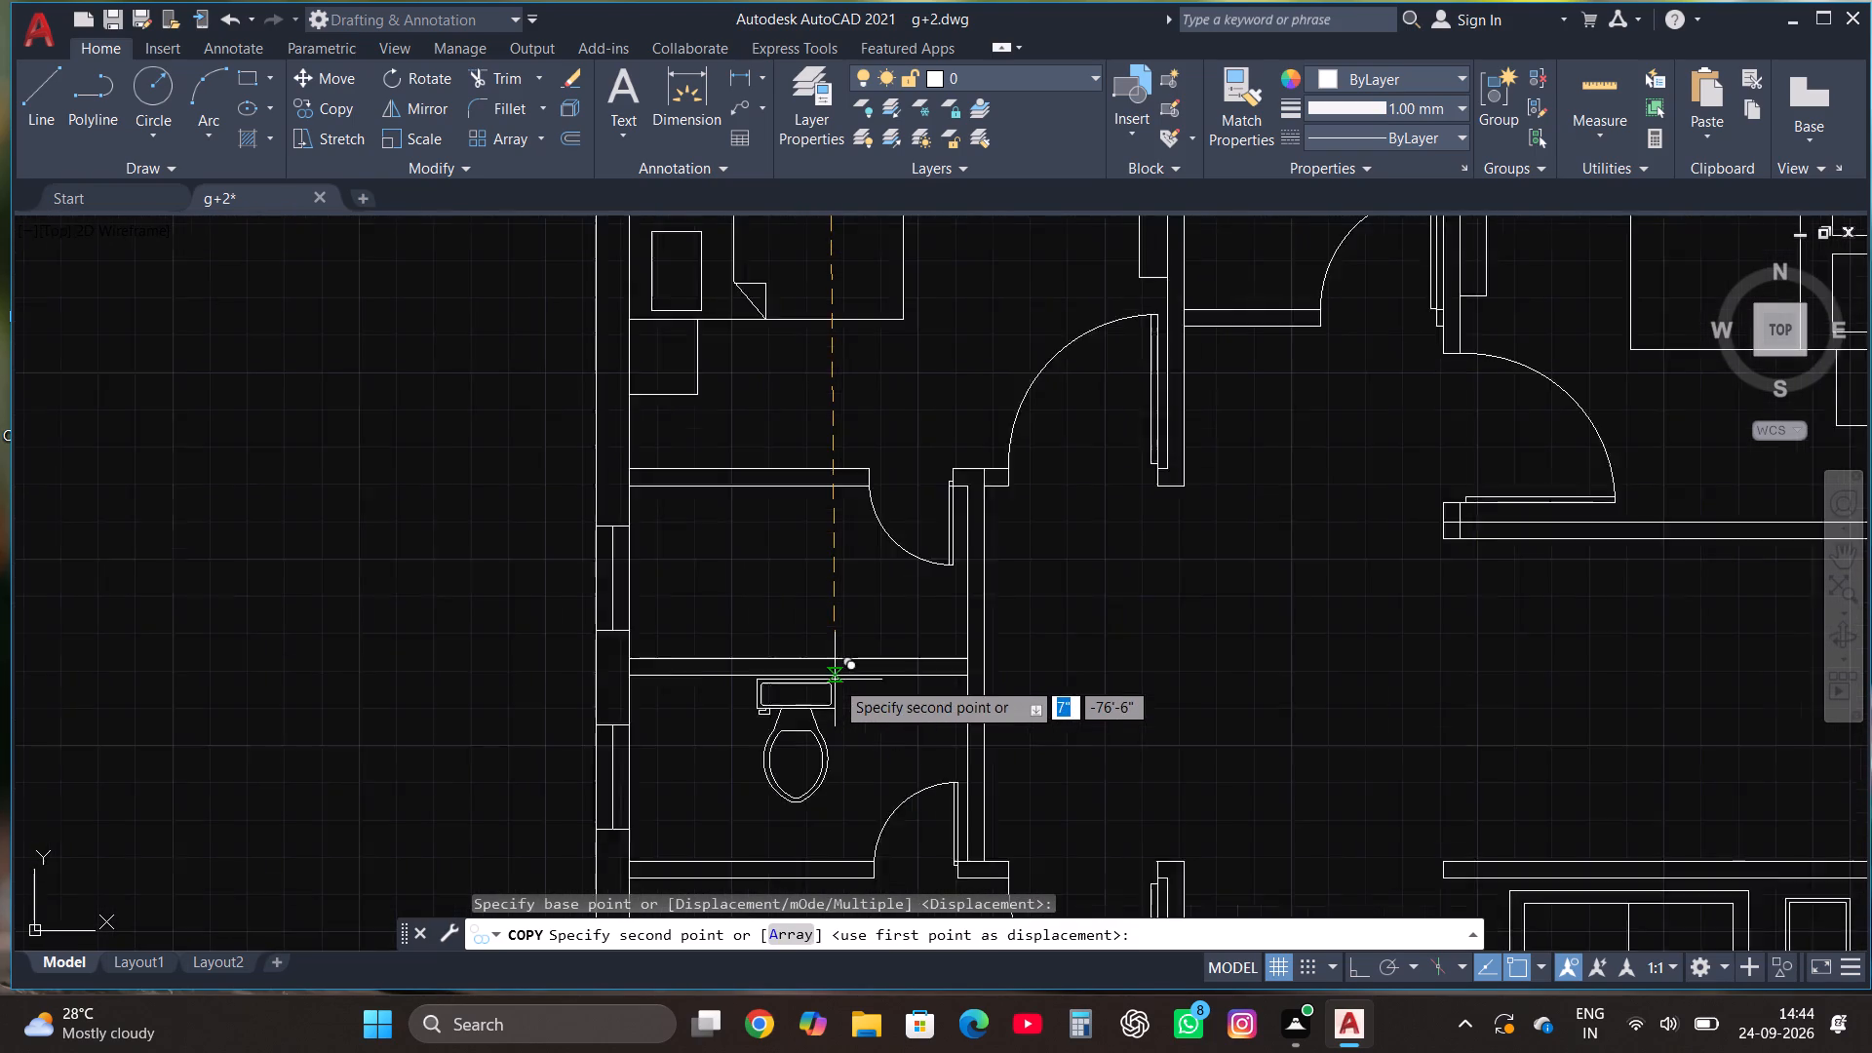
scroll(835, 680, "up", 1)
left_click(767, 675)
Mirror the copied water closet across the partition wall into the northern toilet, keeping the original.
left_click(702, 714)
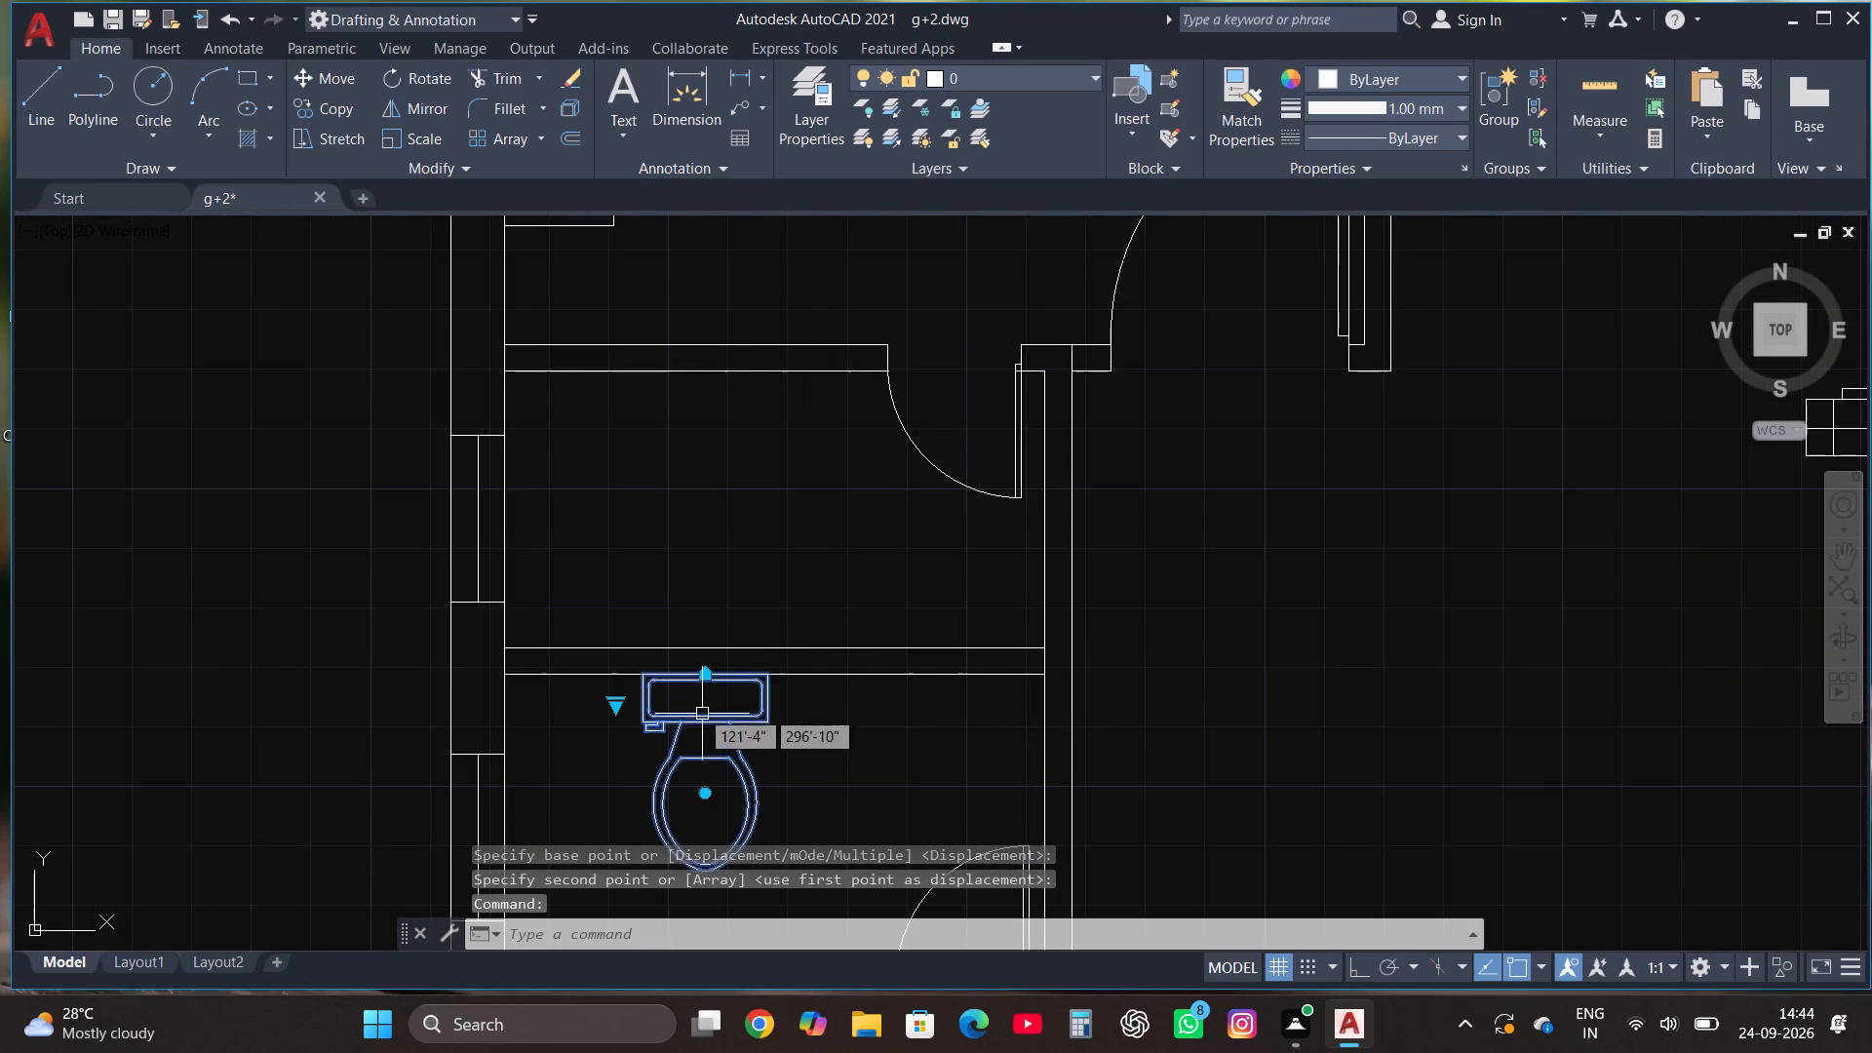
left_click(425, 103)
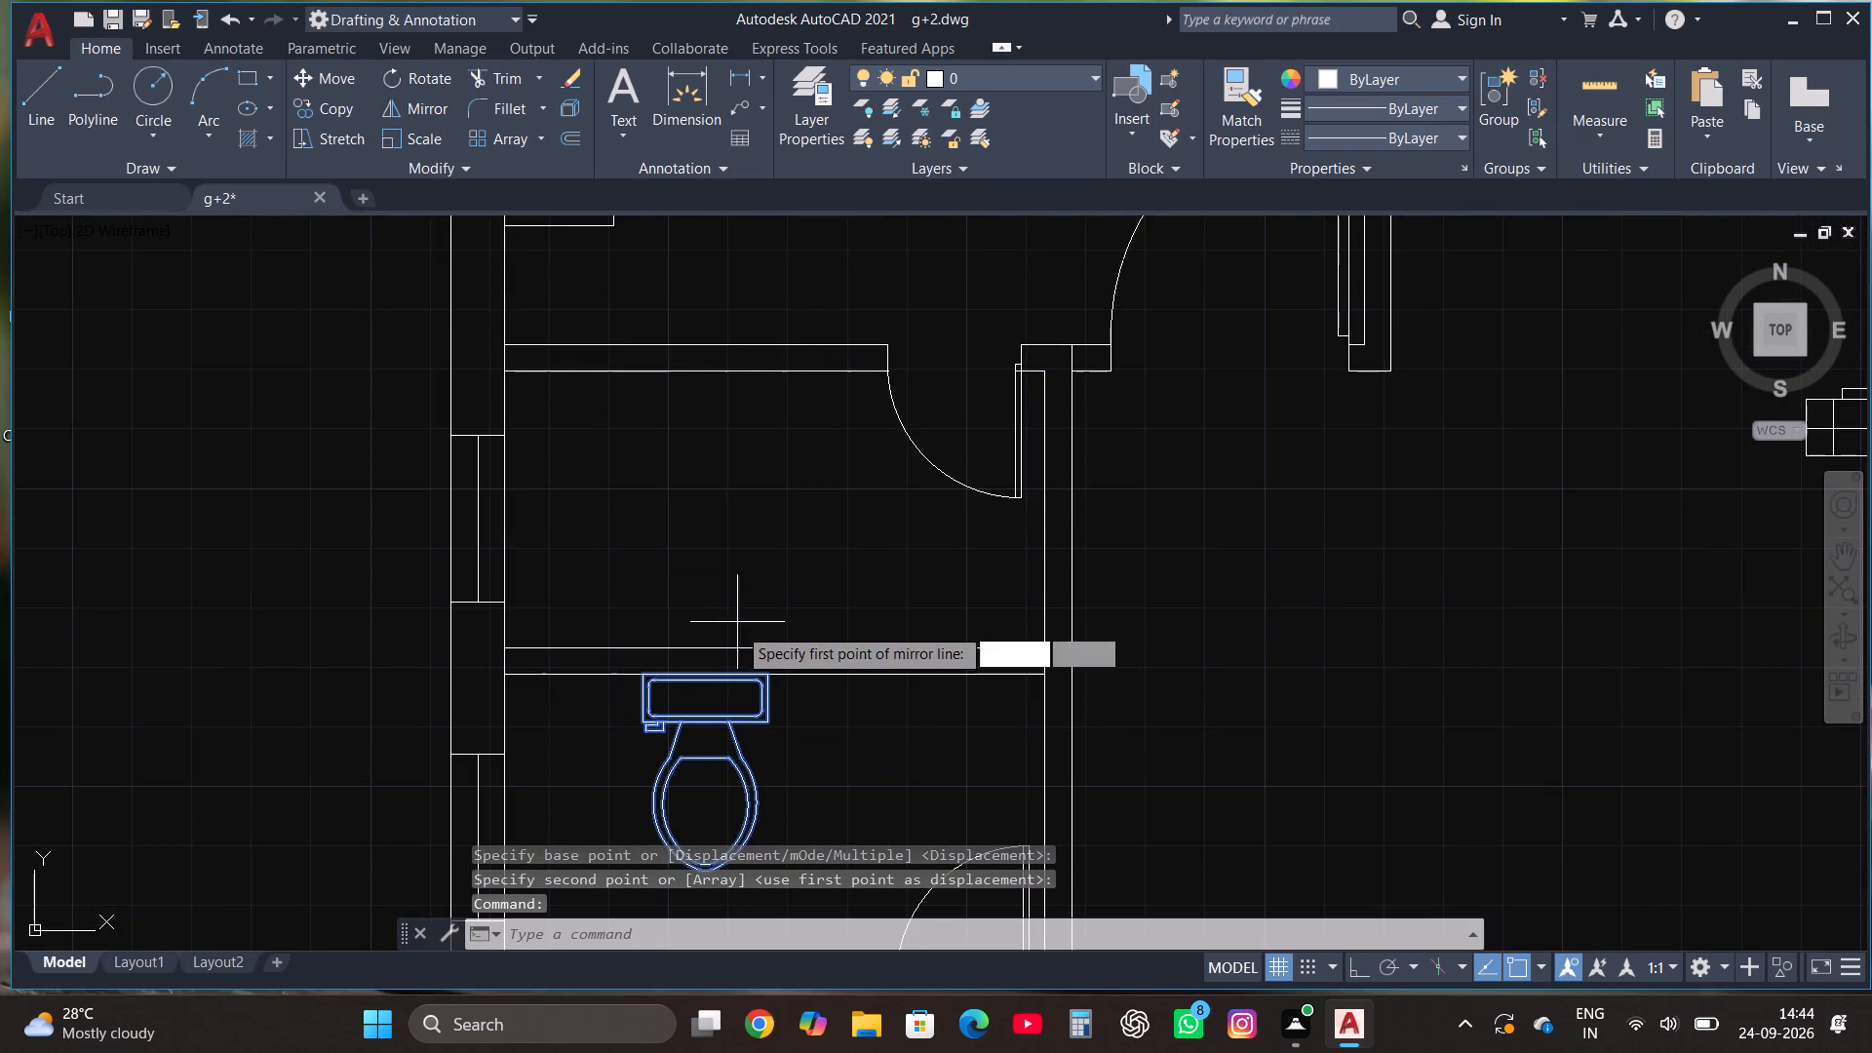
left_click(712, 661)
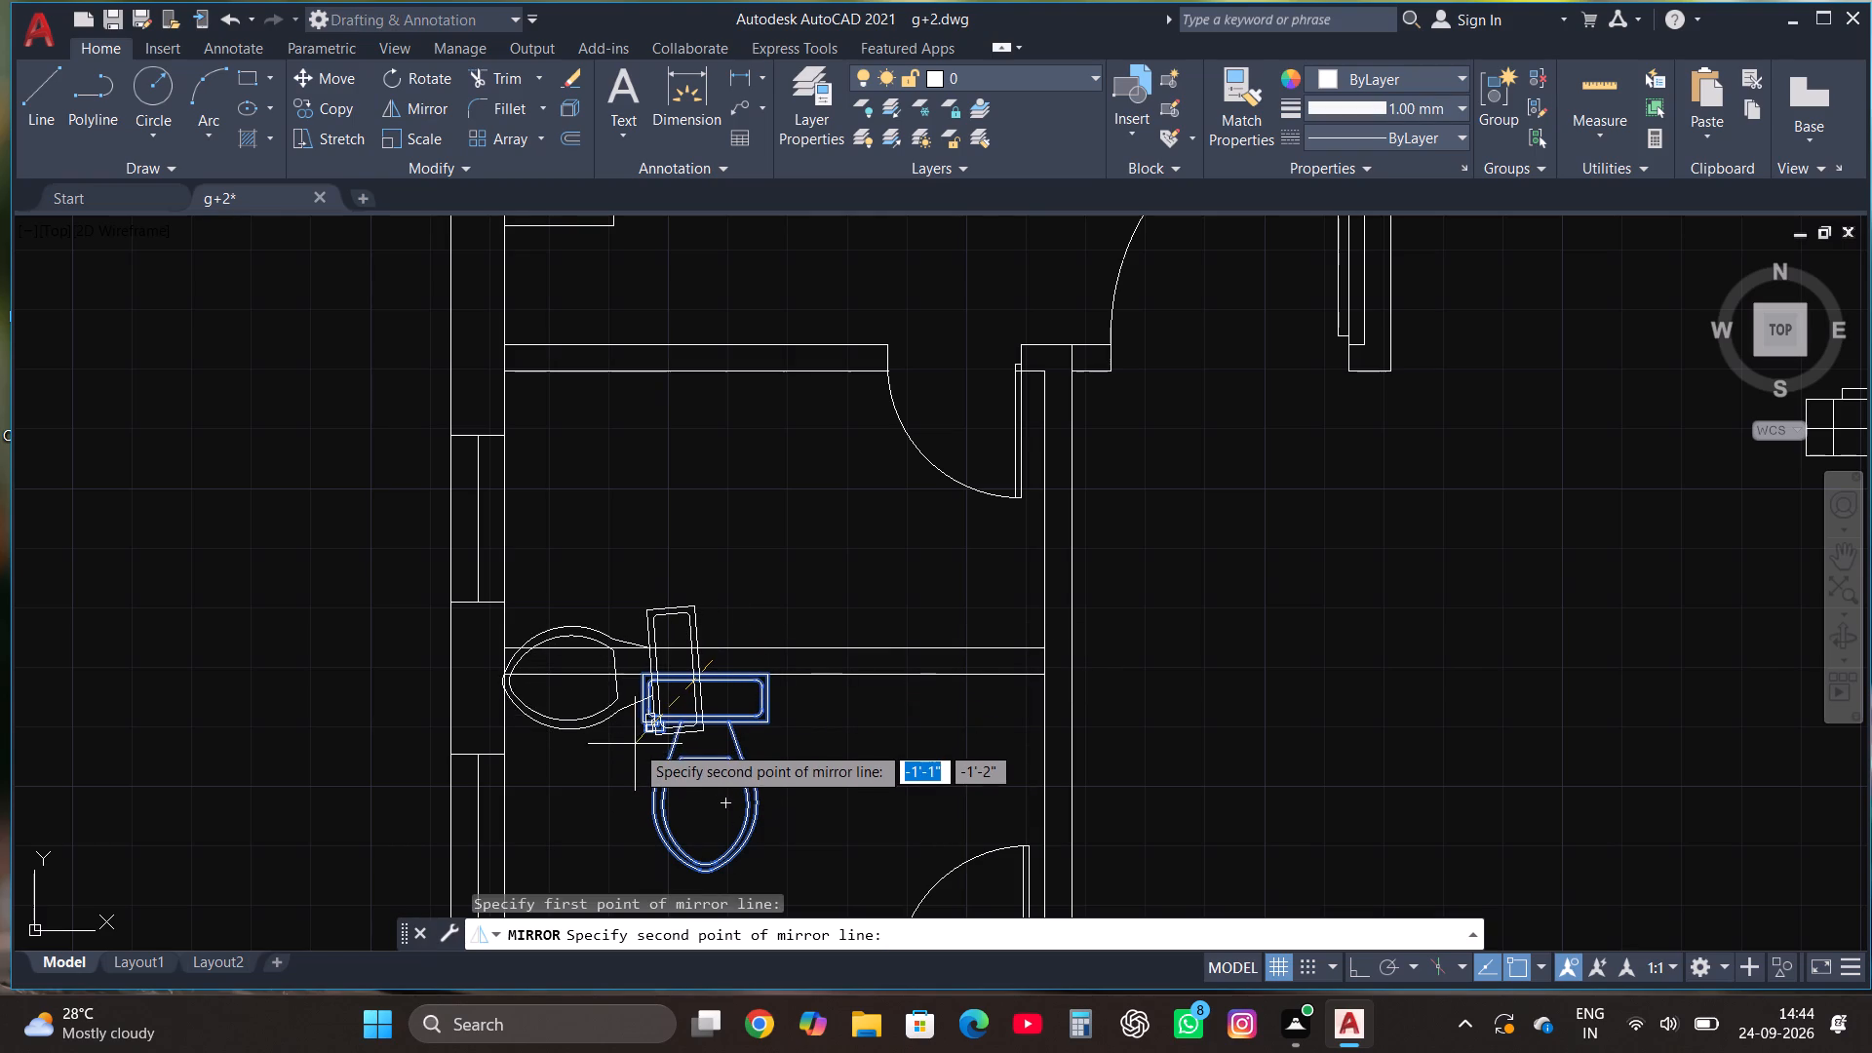
key("F8")
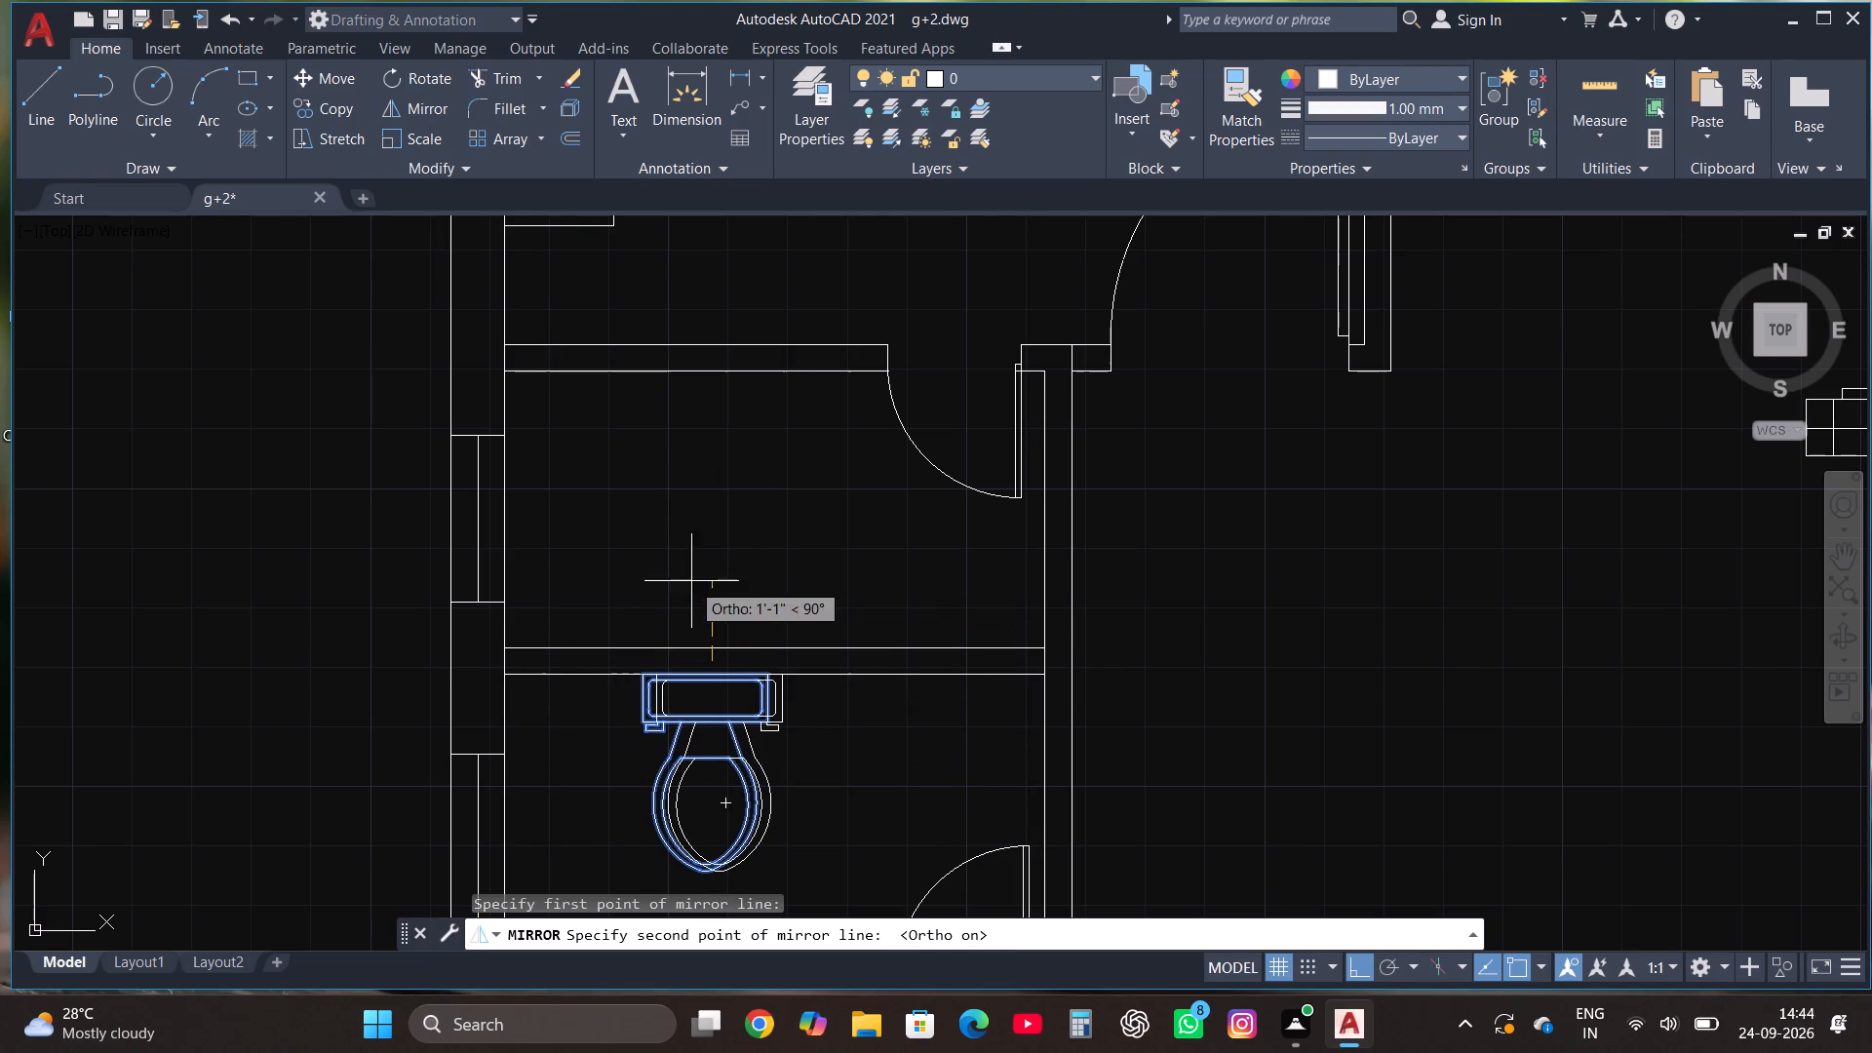
left_click(631, 698)
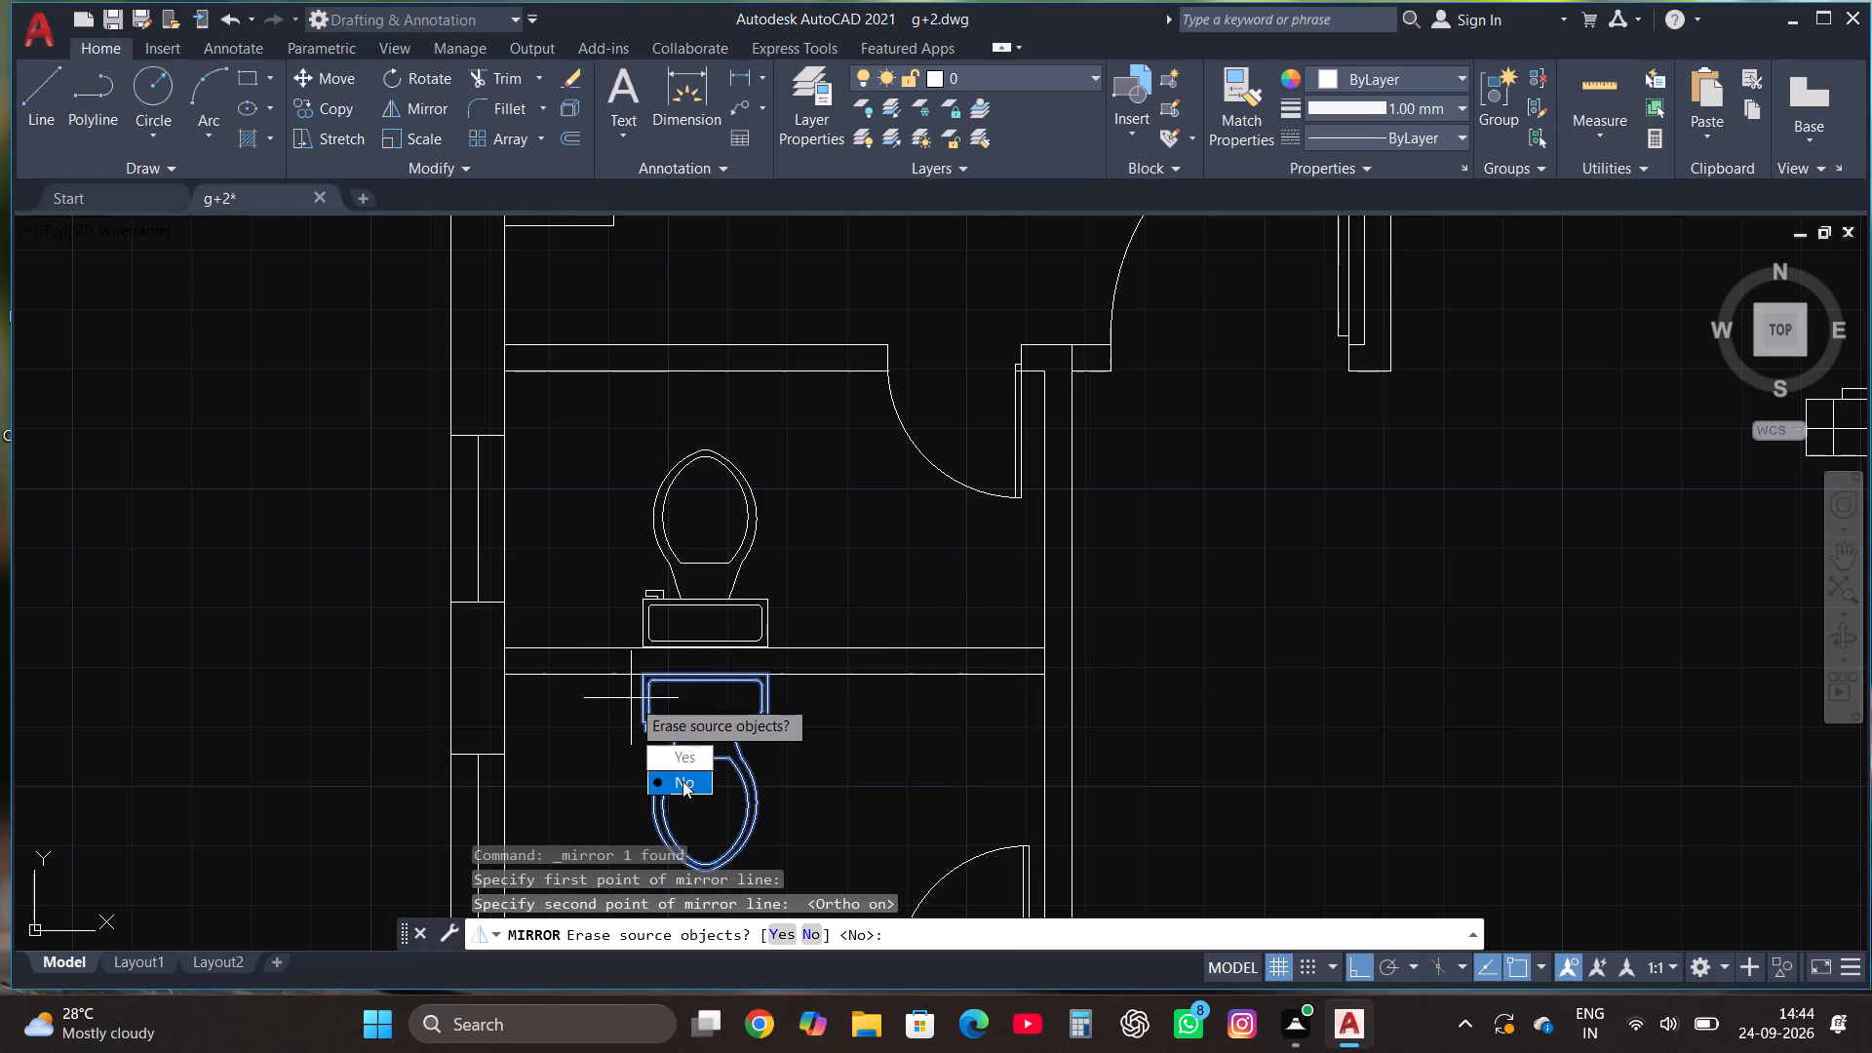
left_click(682, 781)
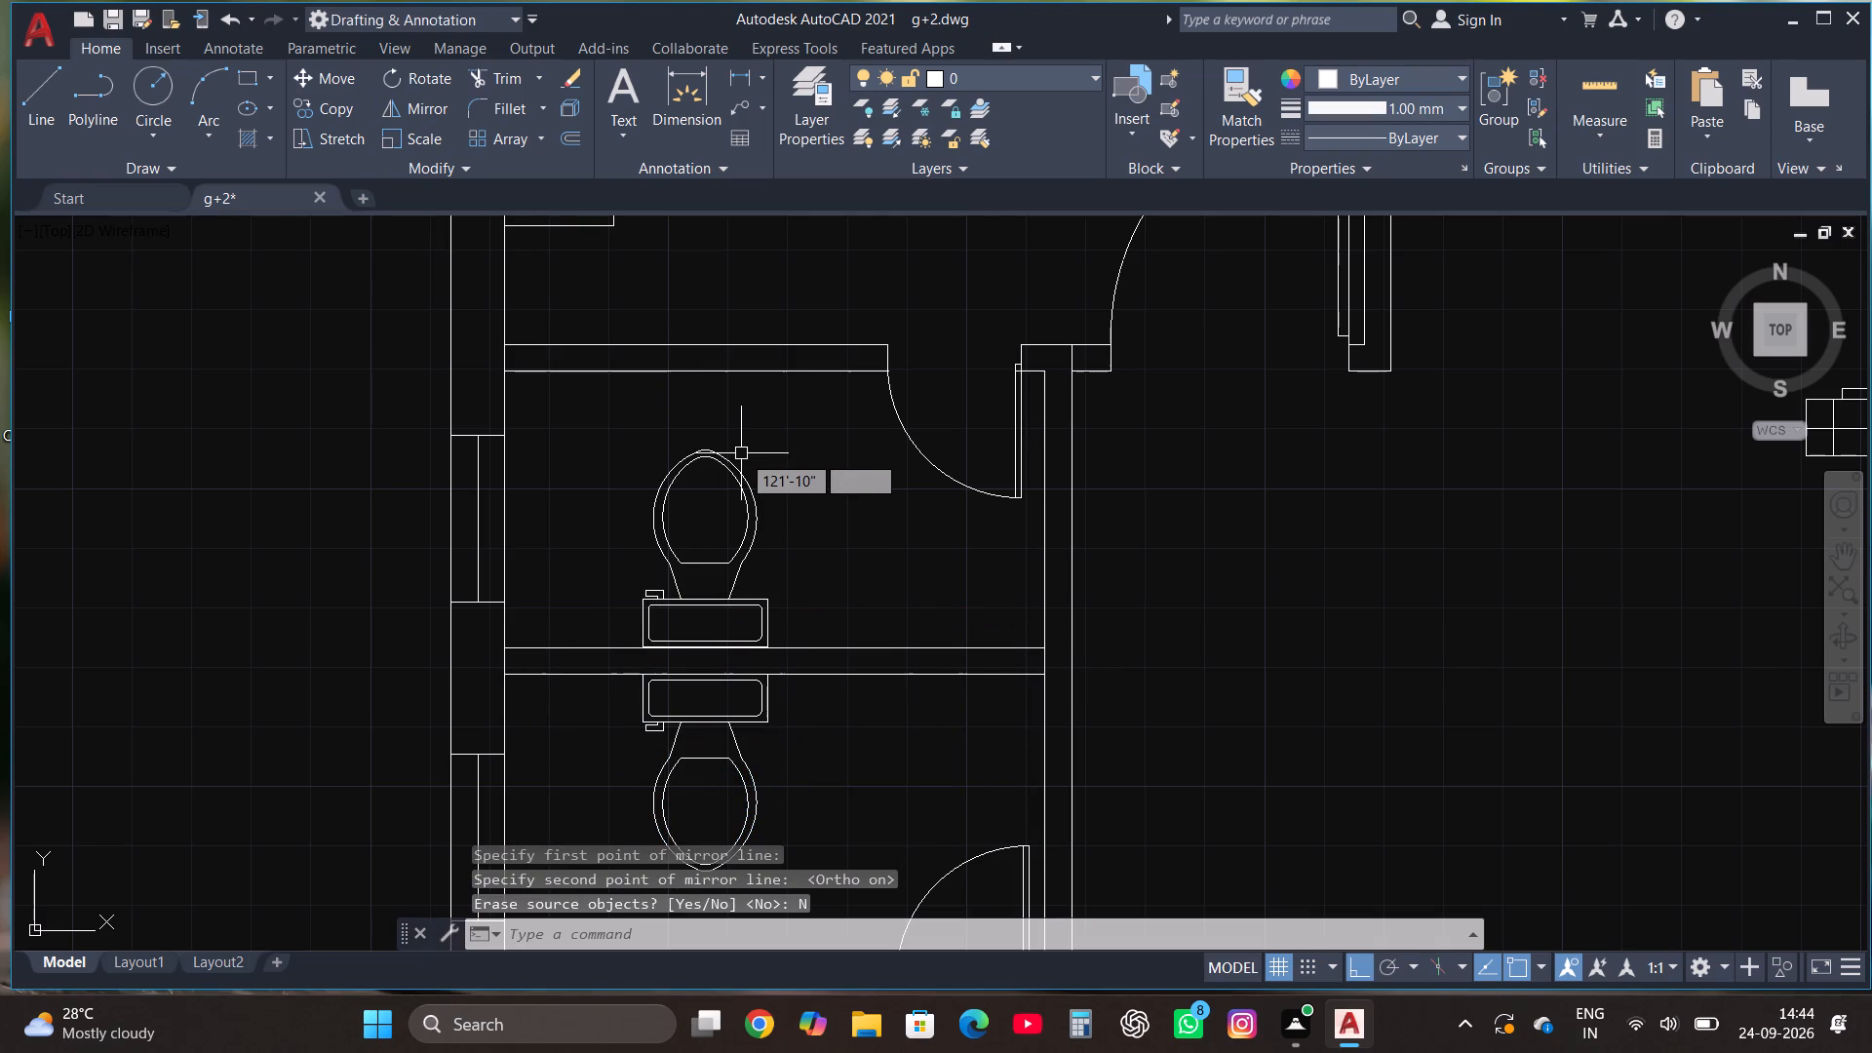
Copy the washbasin from the ground-floor plan's northwest toilet into the new plan's southern toilet, east of the water closet.
scroll(746, 514, "down", 6)
scroll(787, 219, "up", 3)
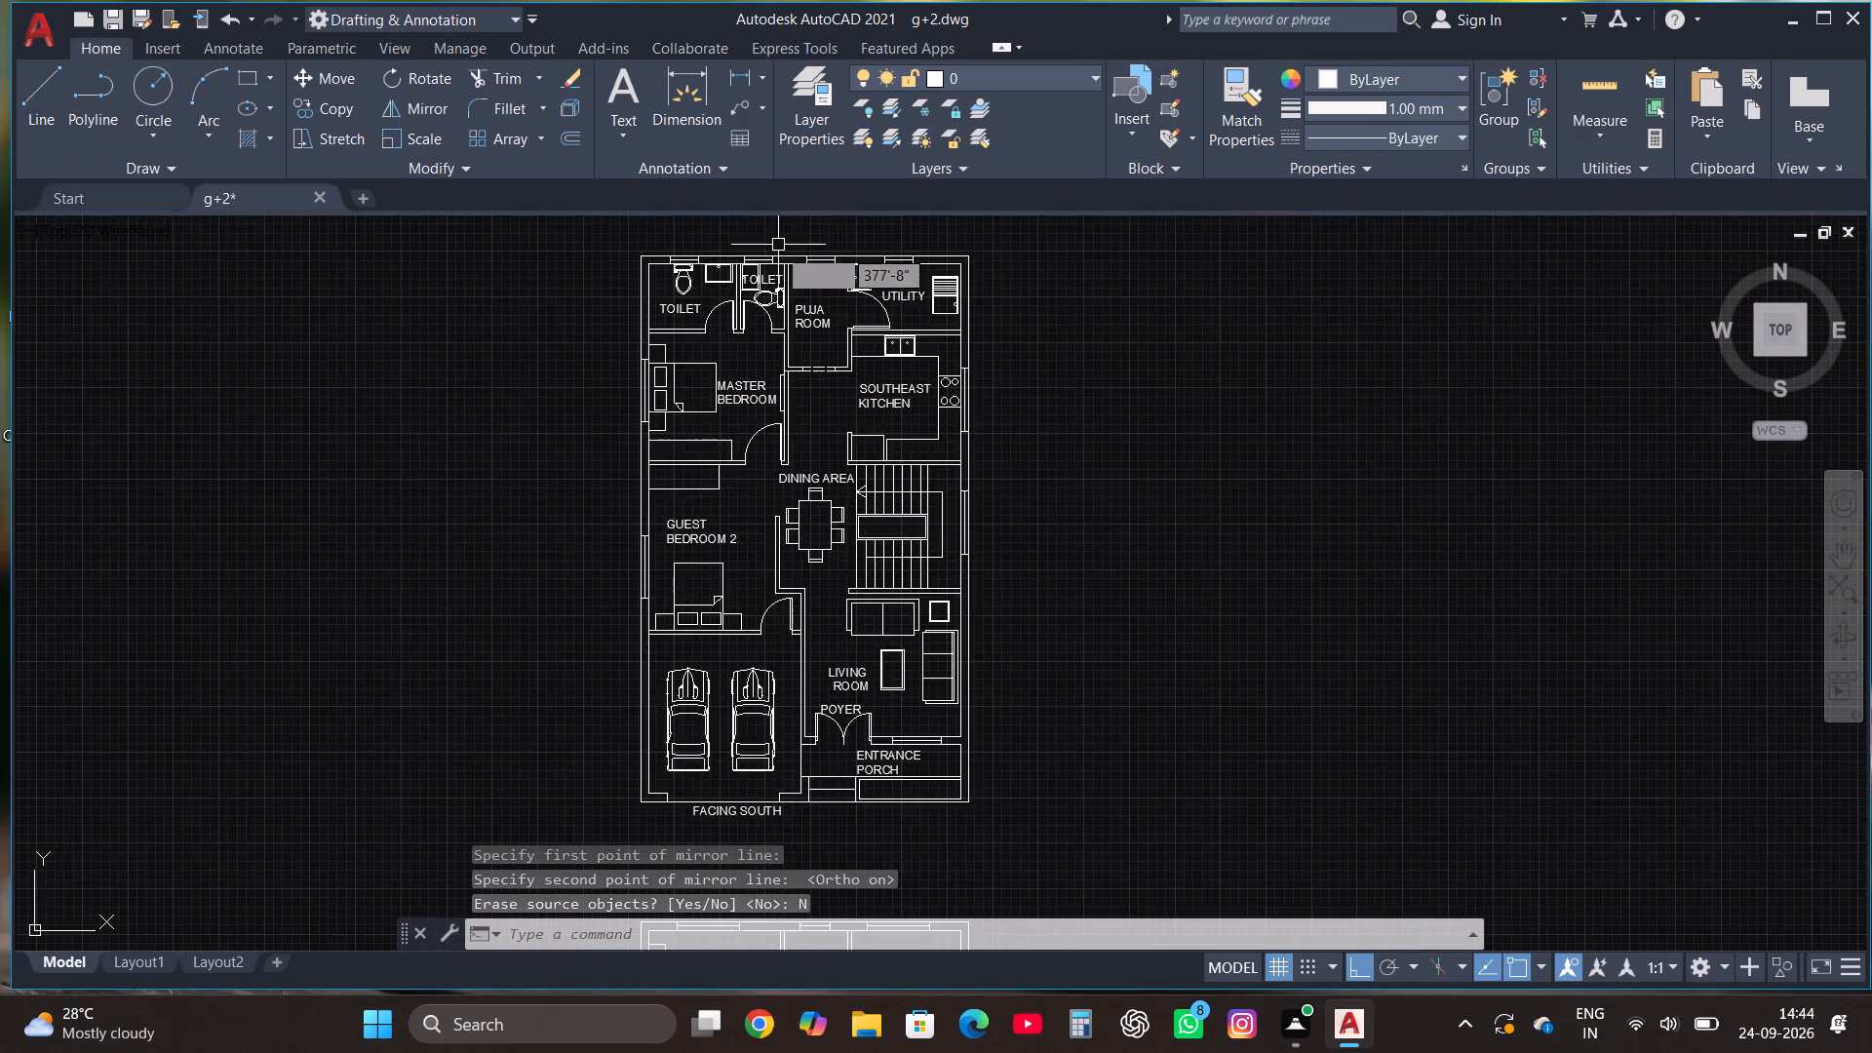
scroll(769, 261, "up", 2)
scroll(544, 275, "up", 2)
left_click(677, 485)
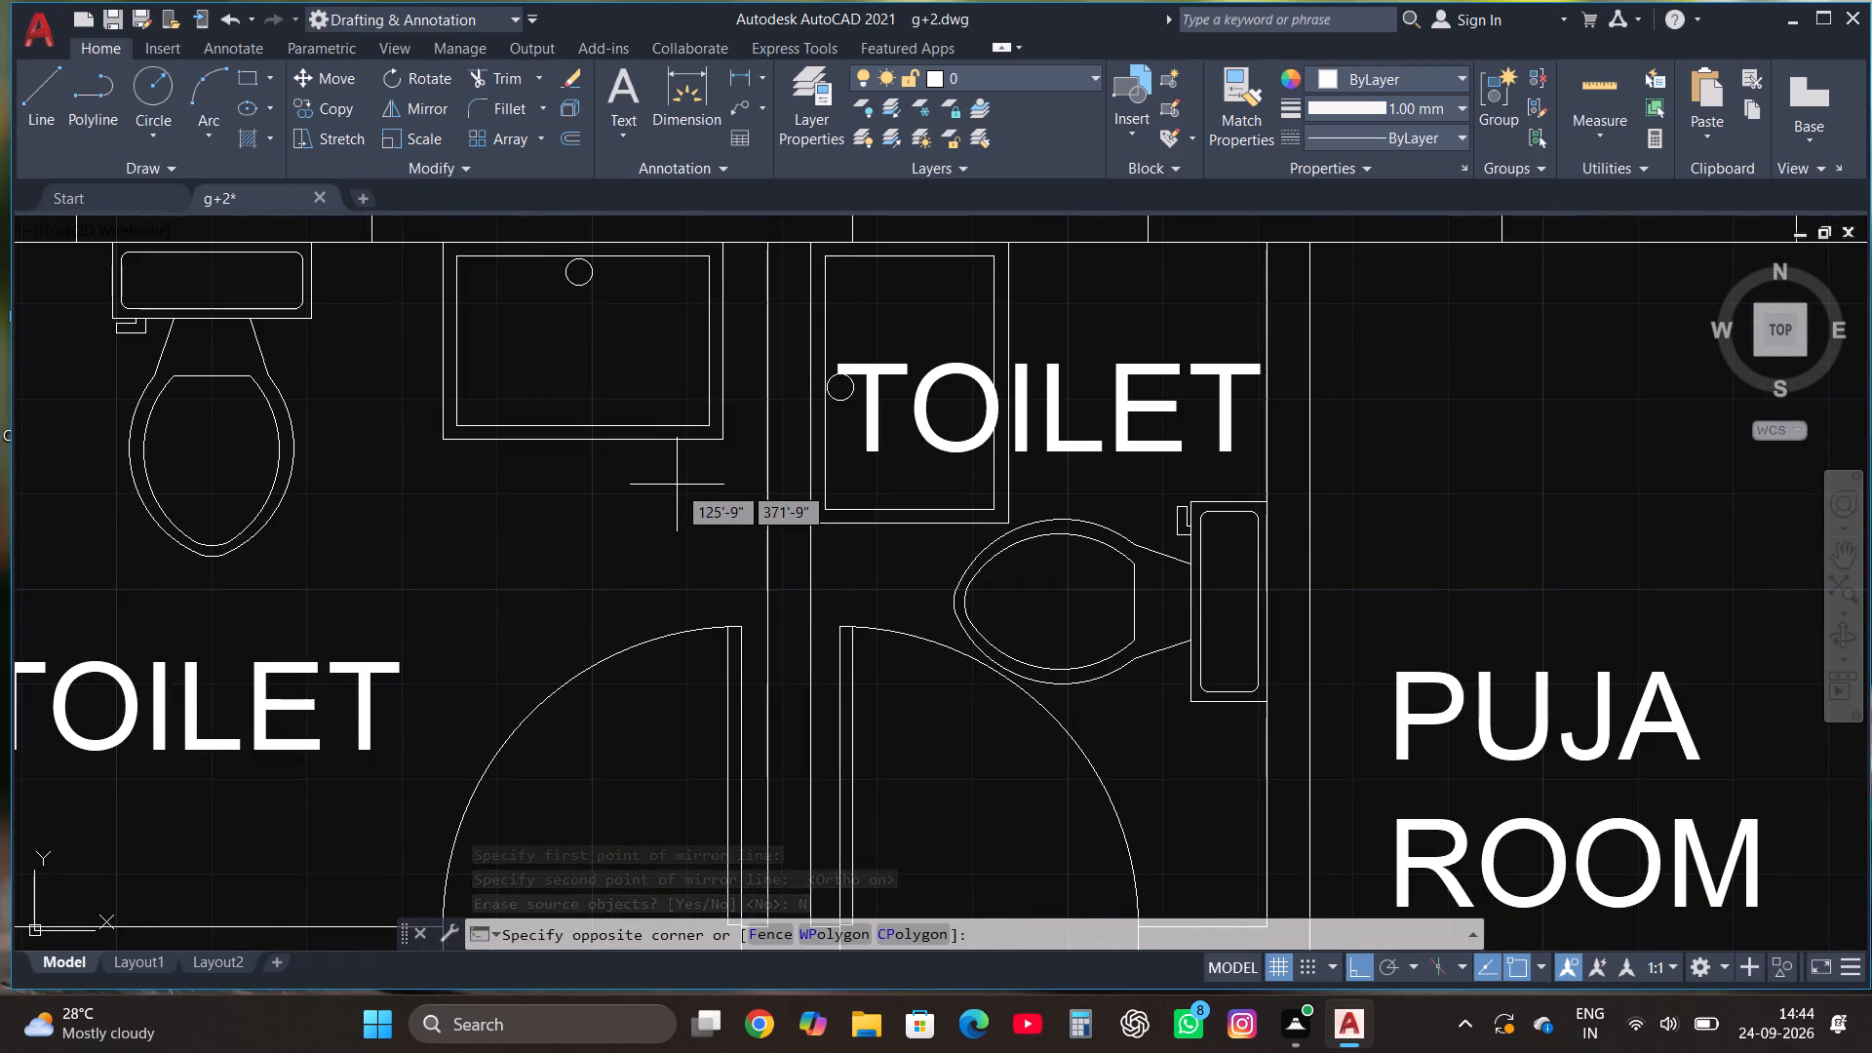
left_click(546, 274)
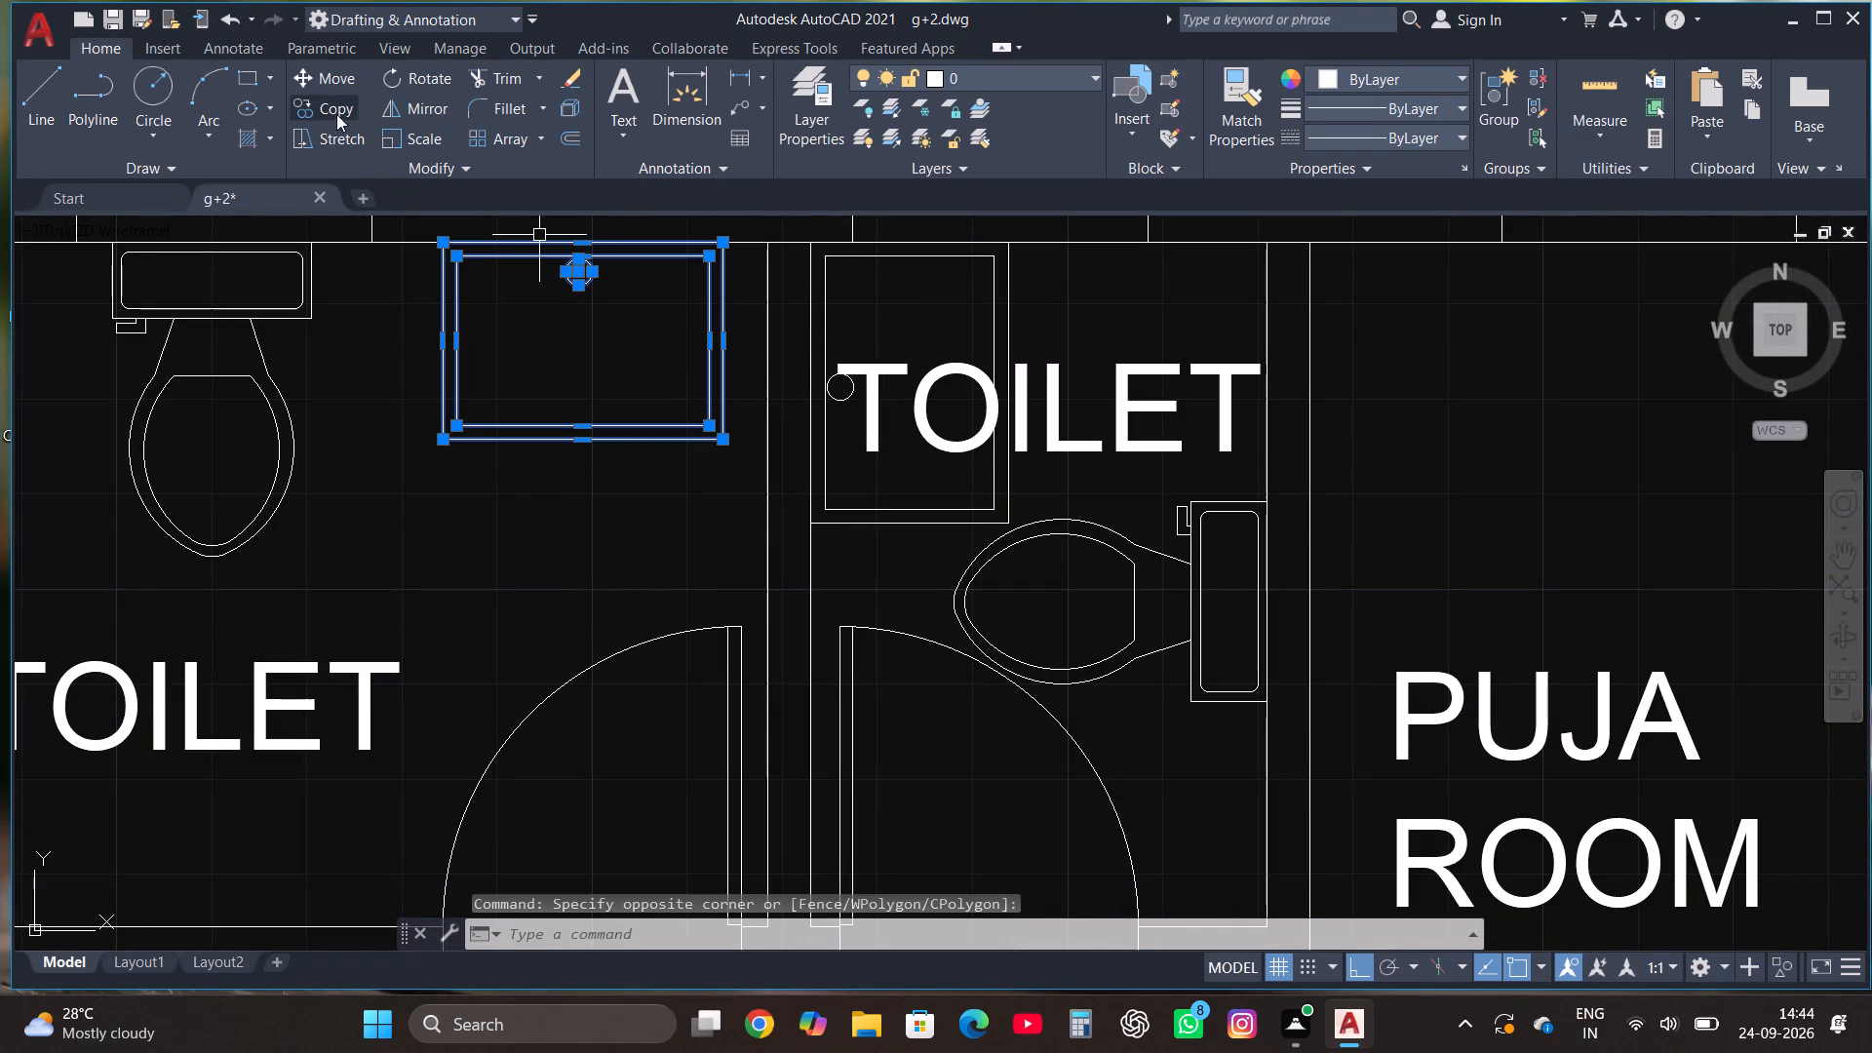
left_click(338, 106)
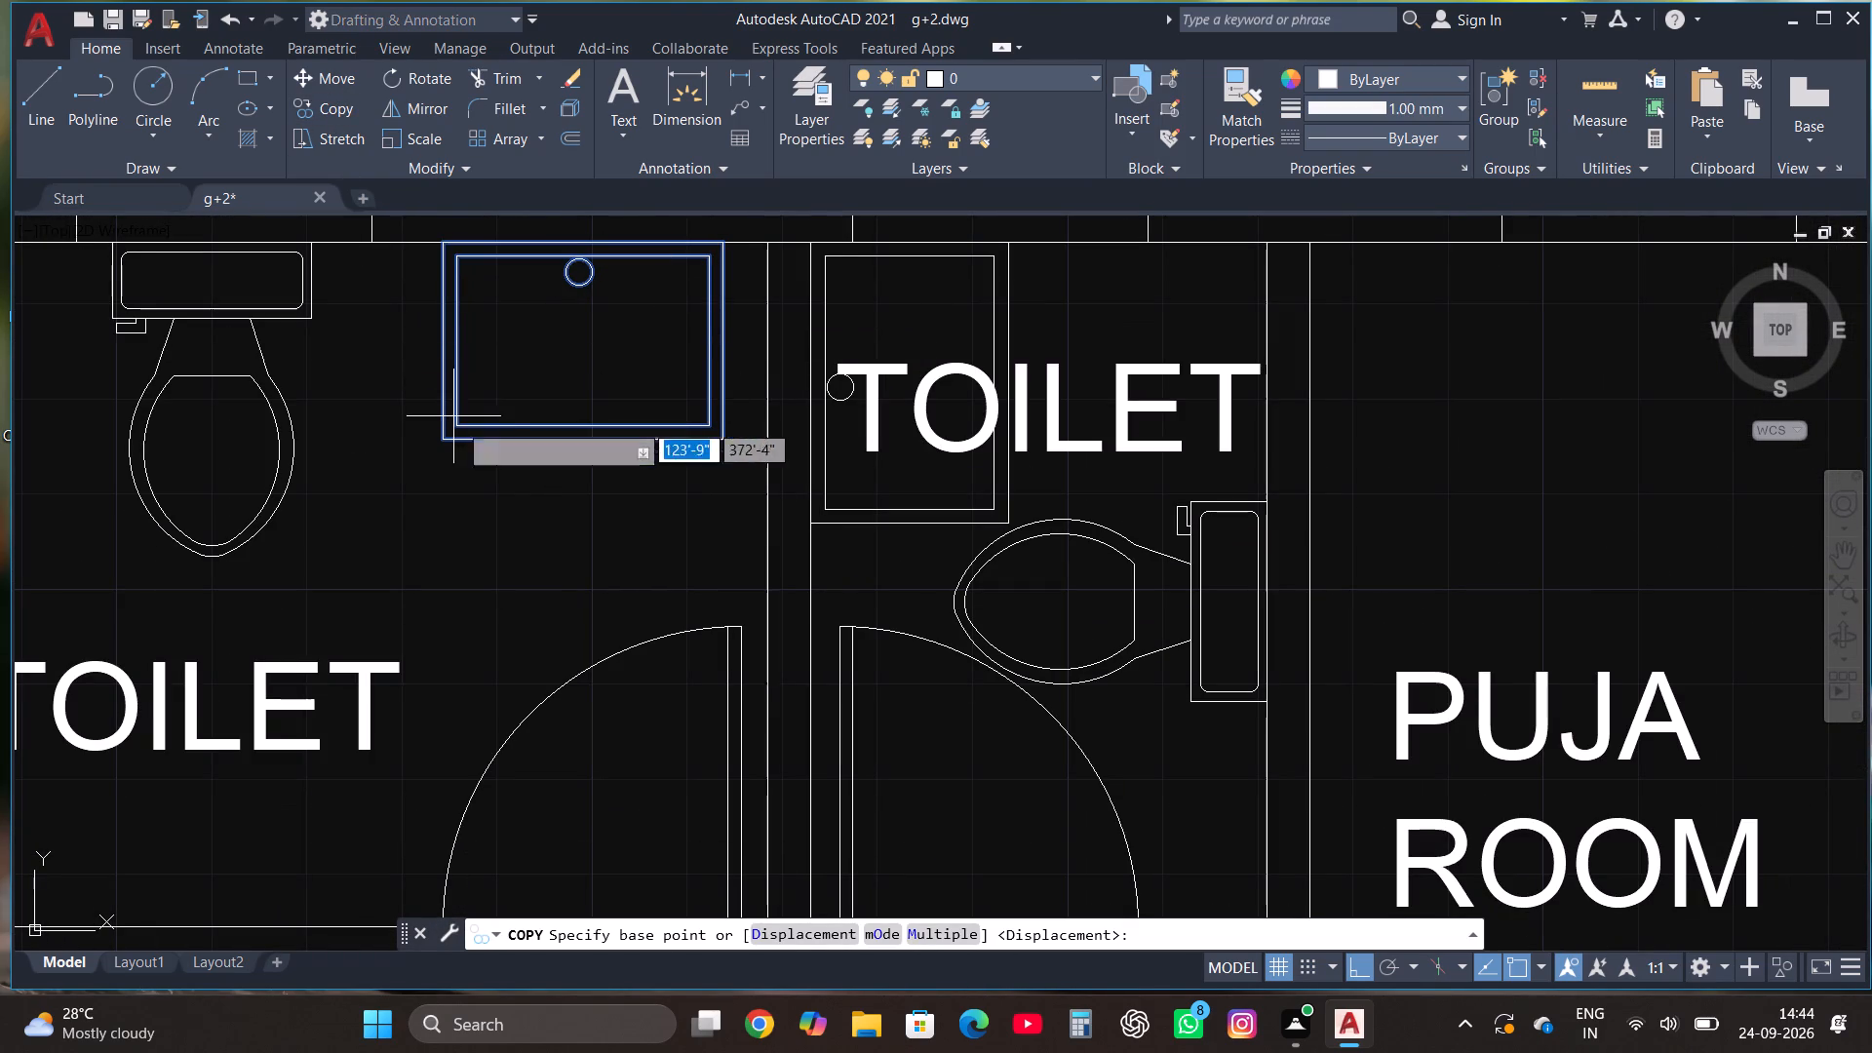
left_click(572, 391)
scroll(603, 465, "down", 4)
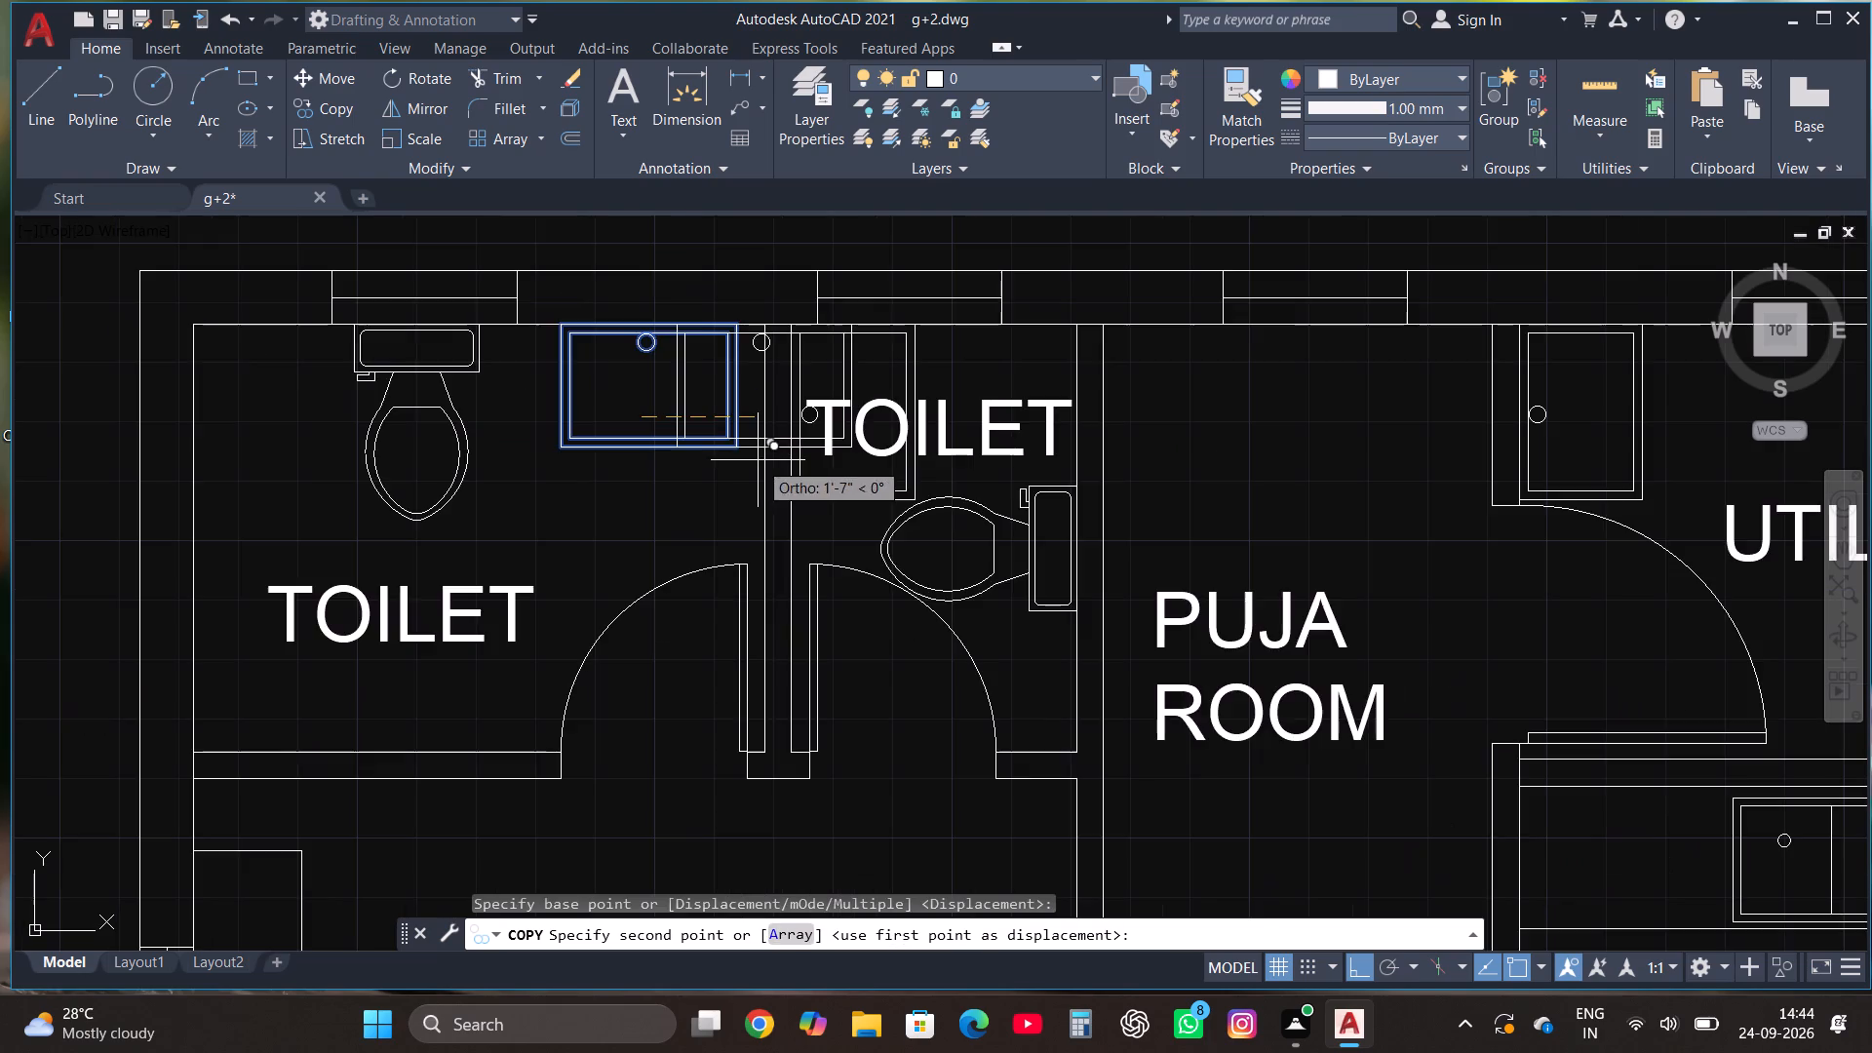
scroll(785, 403, "down", 4)
key("F8")
scroll(785, 409, "down", 2)
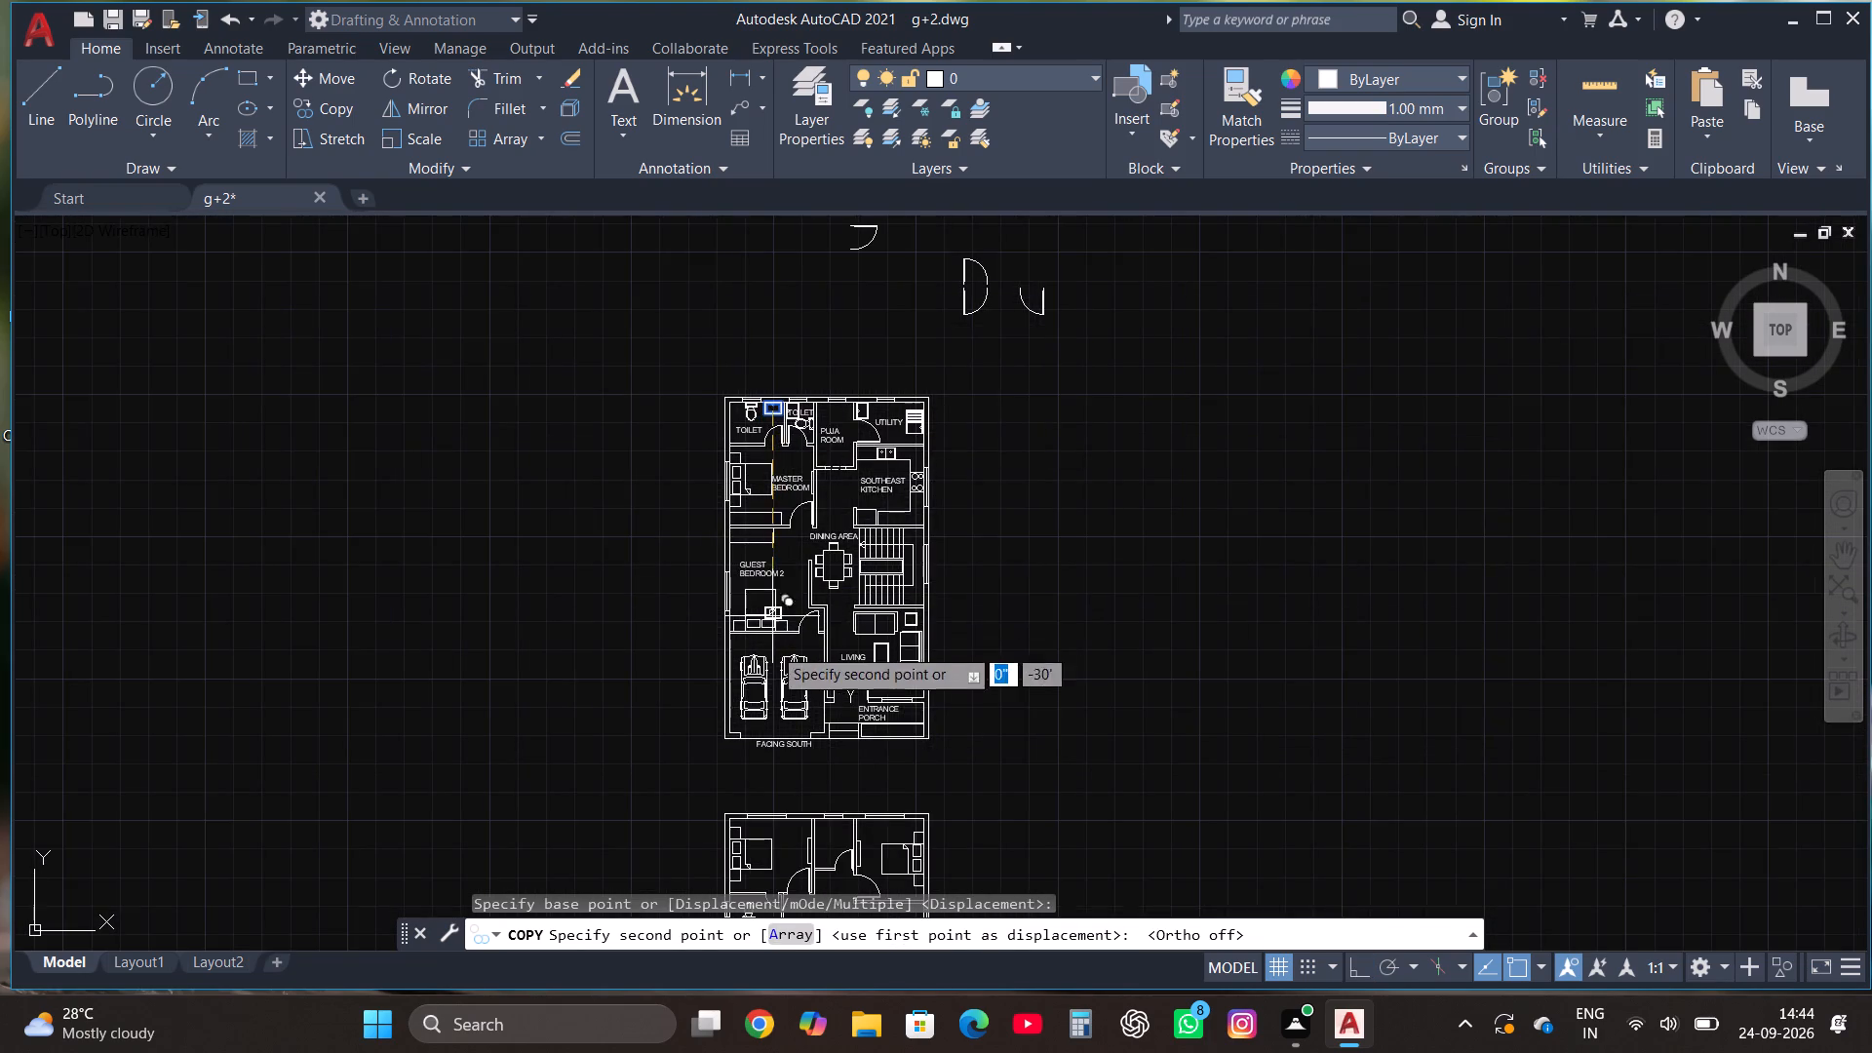
scroll(778, 679, "up", 2)
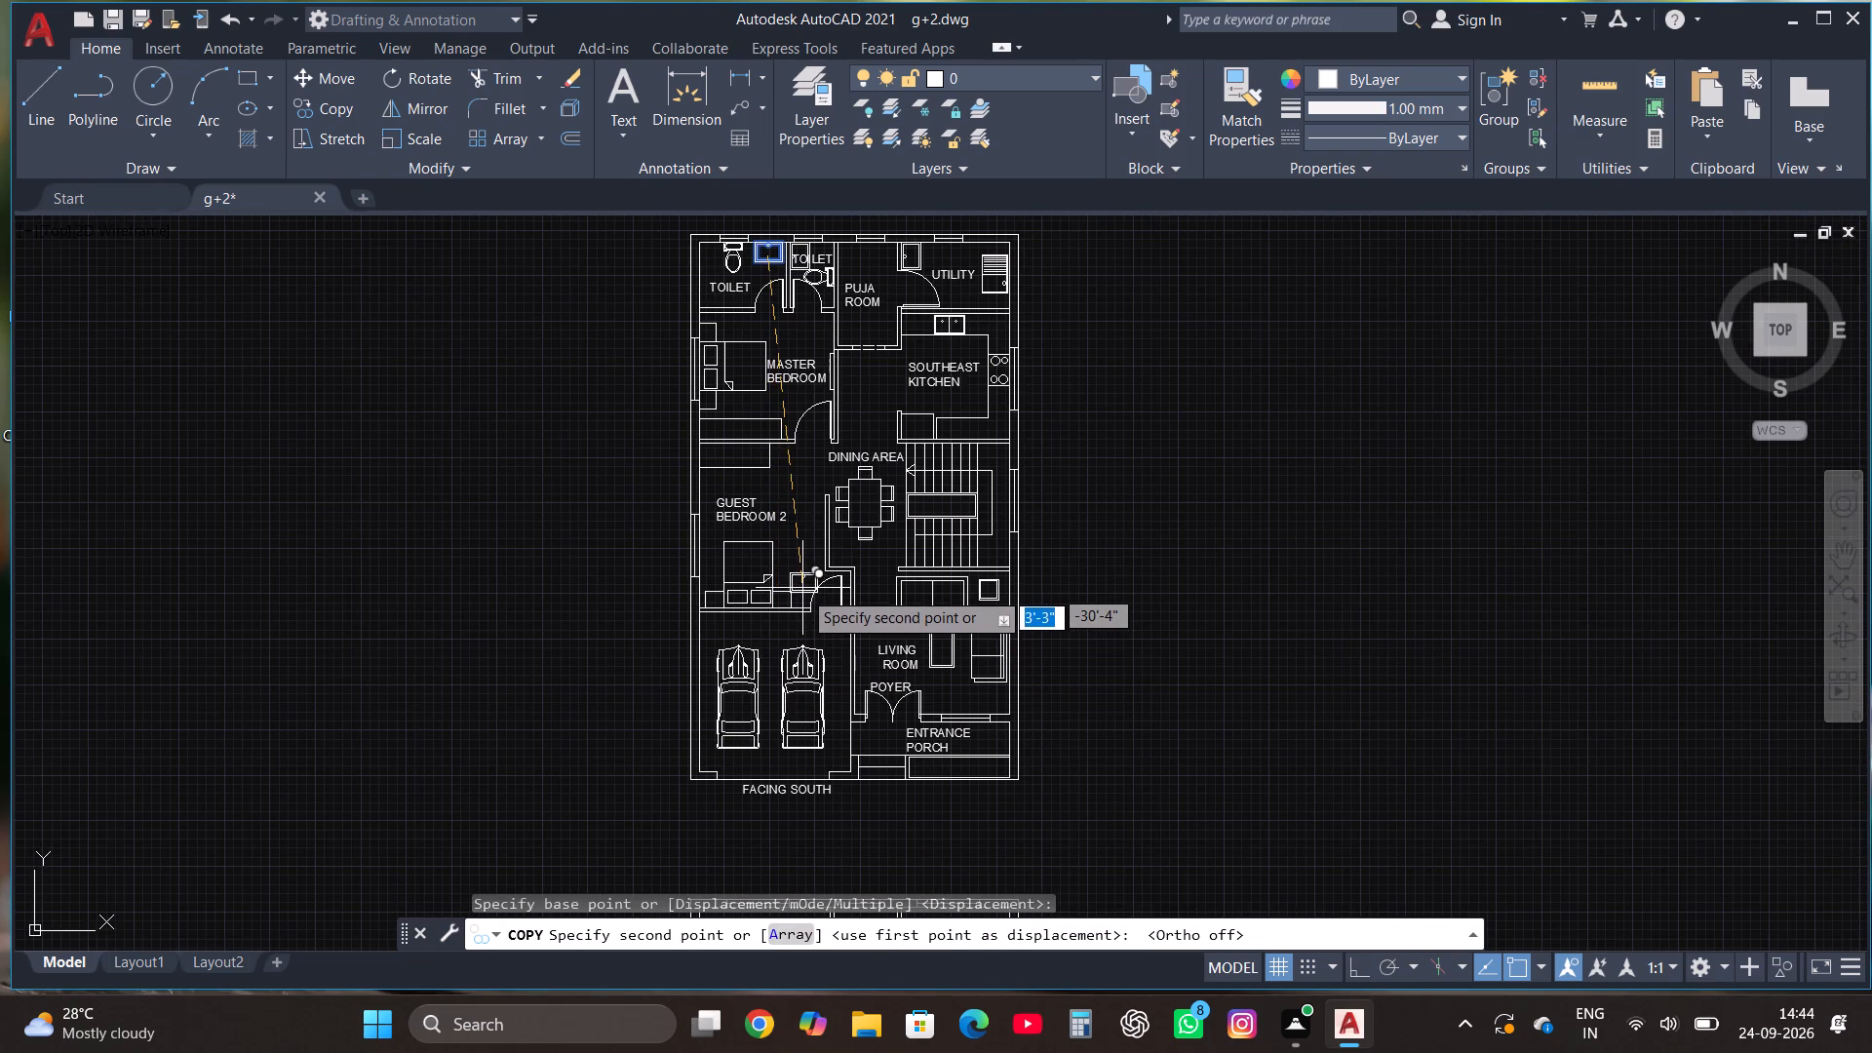
scroll(786, 447, "up", 2)
scroll(806, 532, "down", 3)
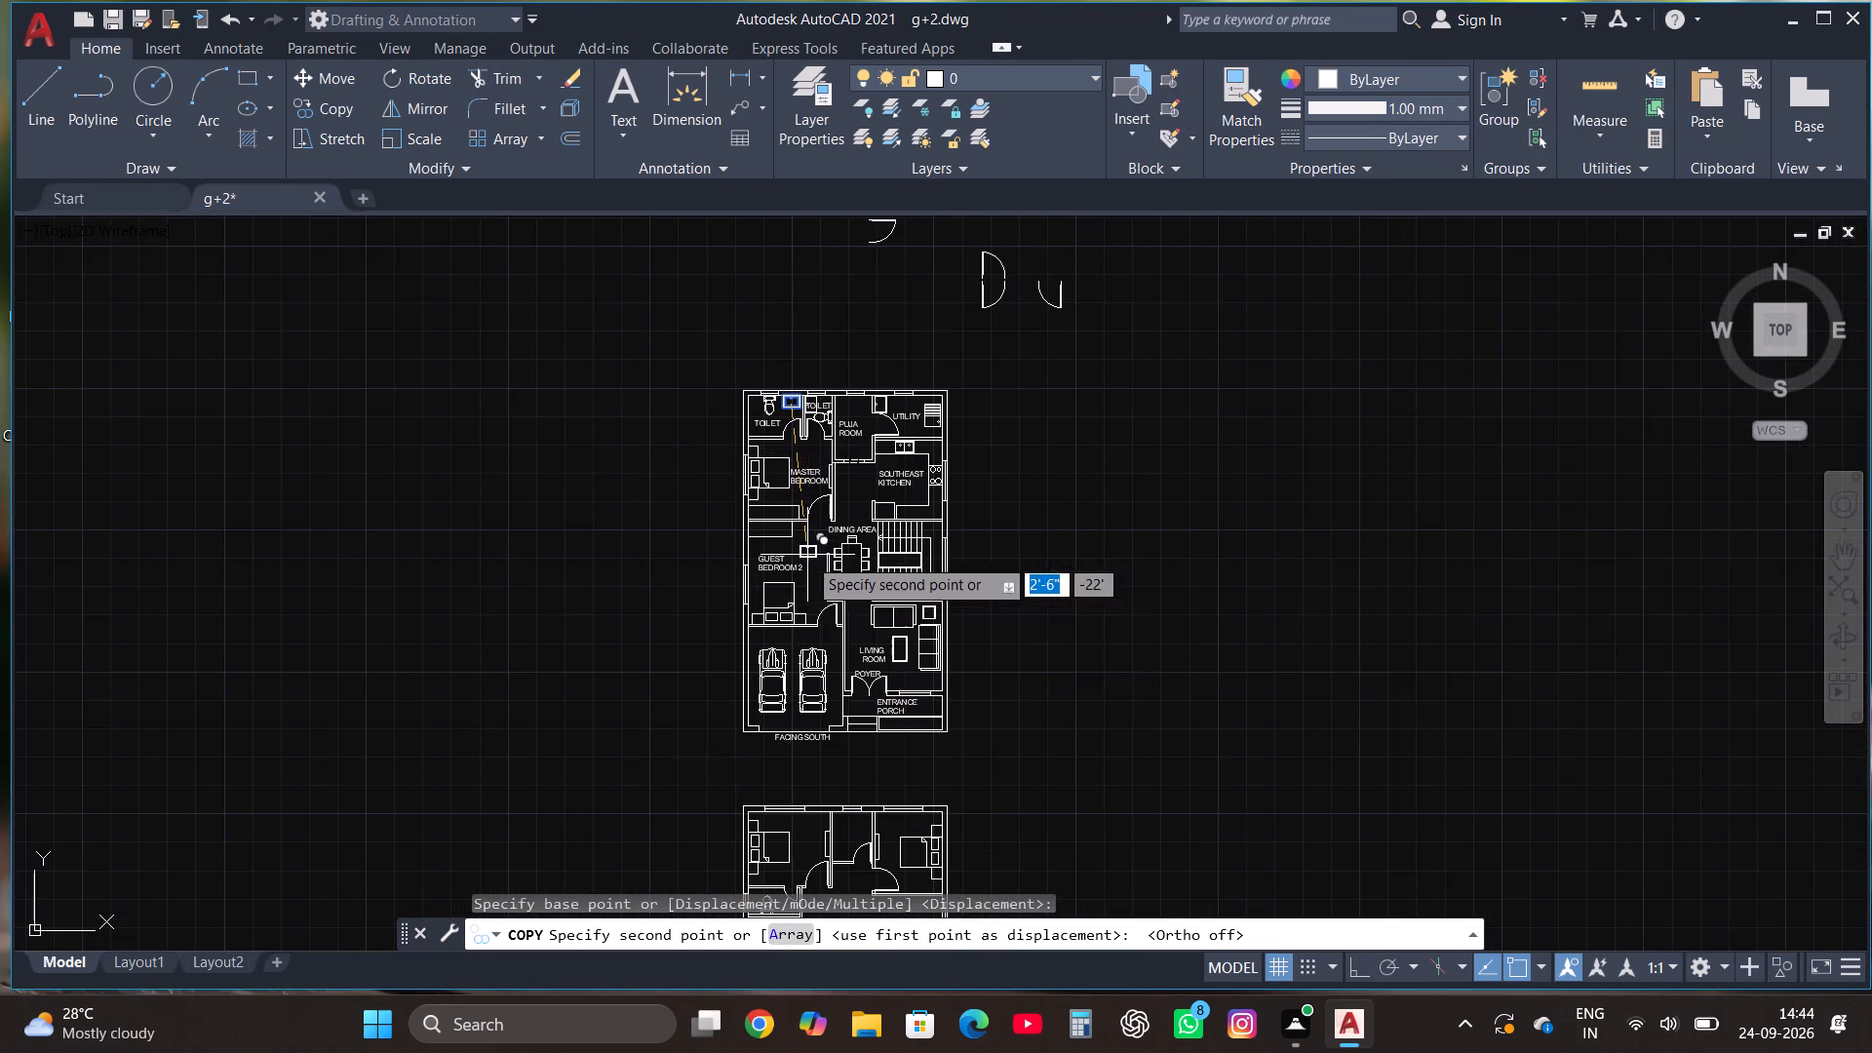
scroll(822, 613, "down", 1)
scroll(807, 860, "up", 4)
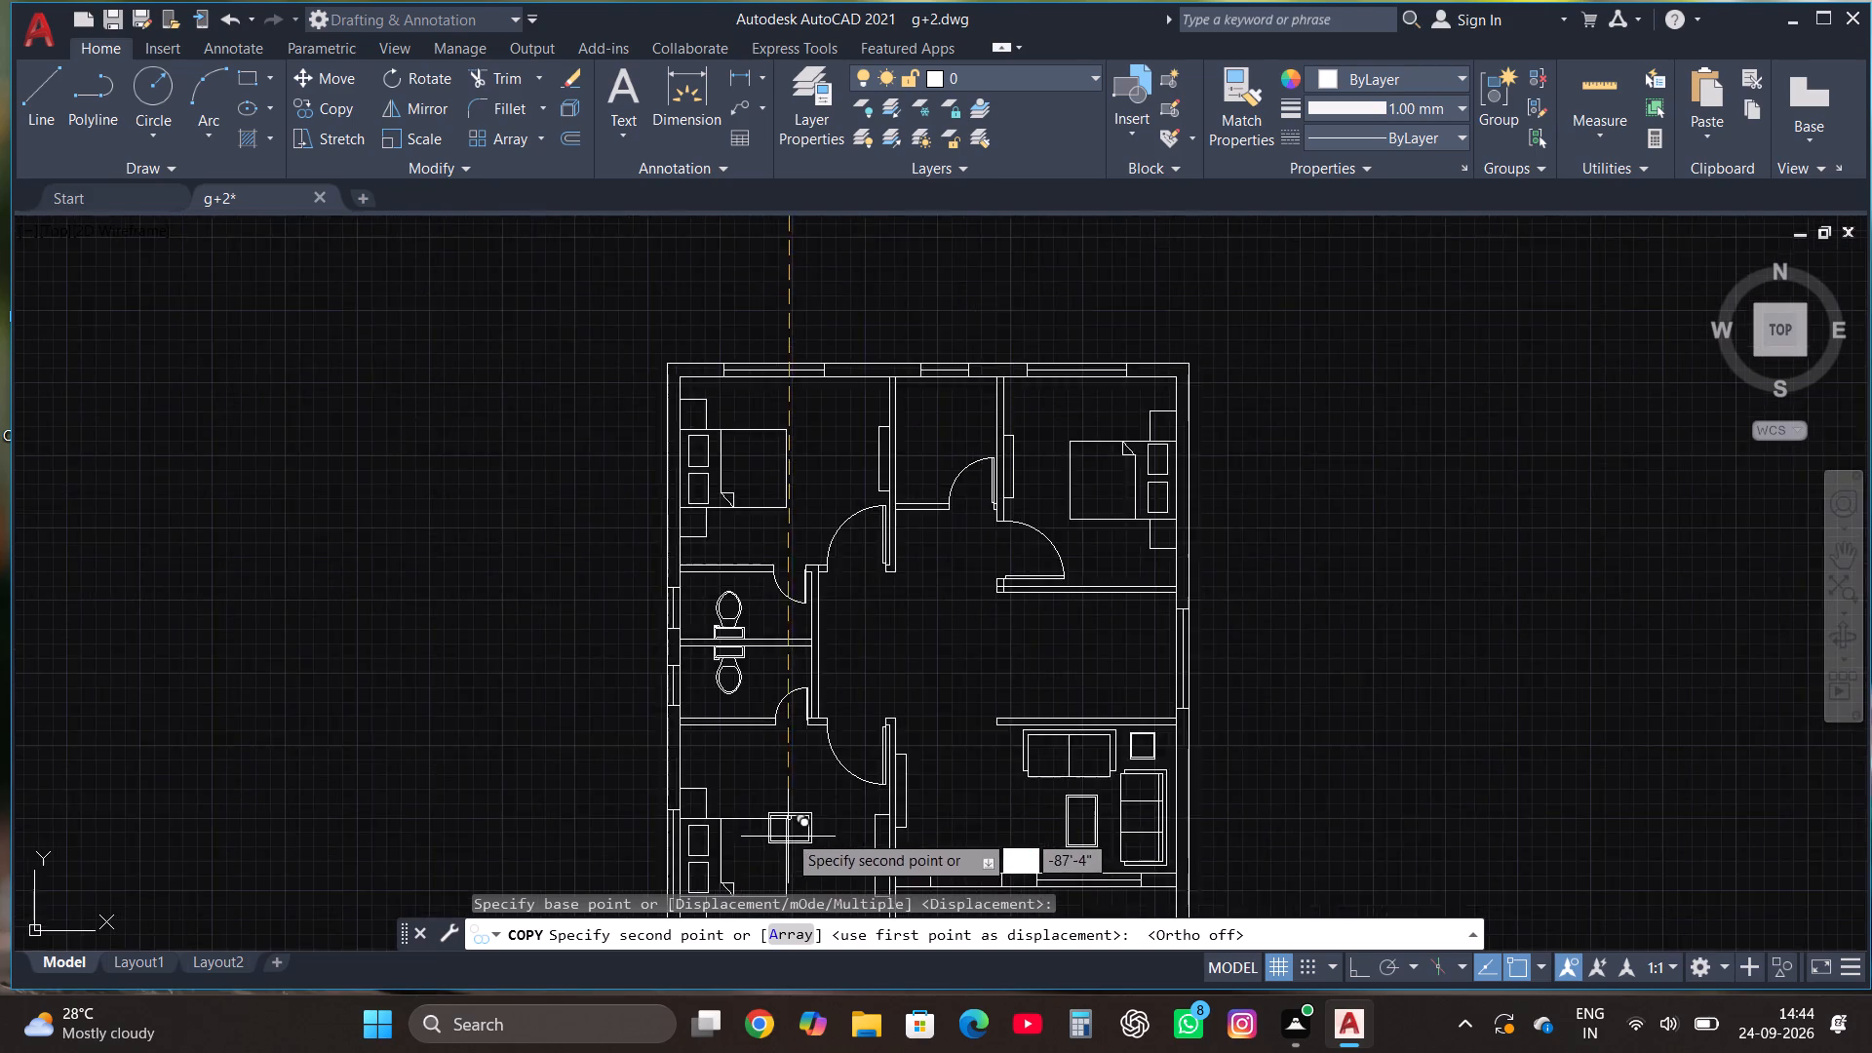
scroll(770, 575, "up", 2)
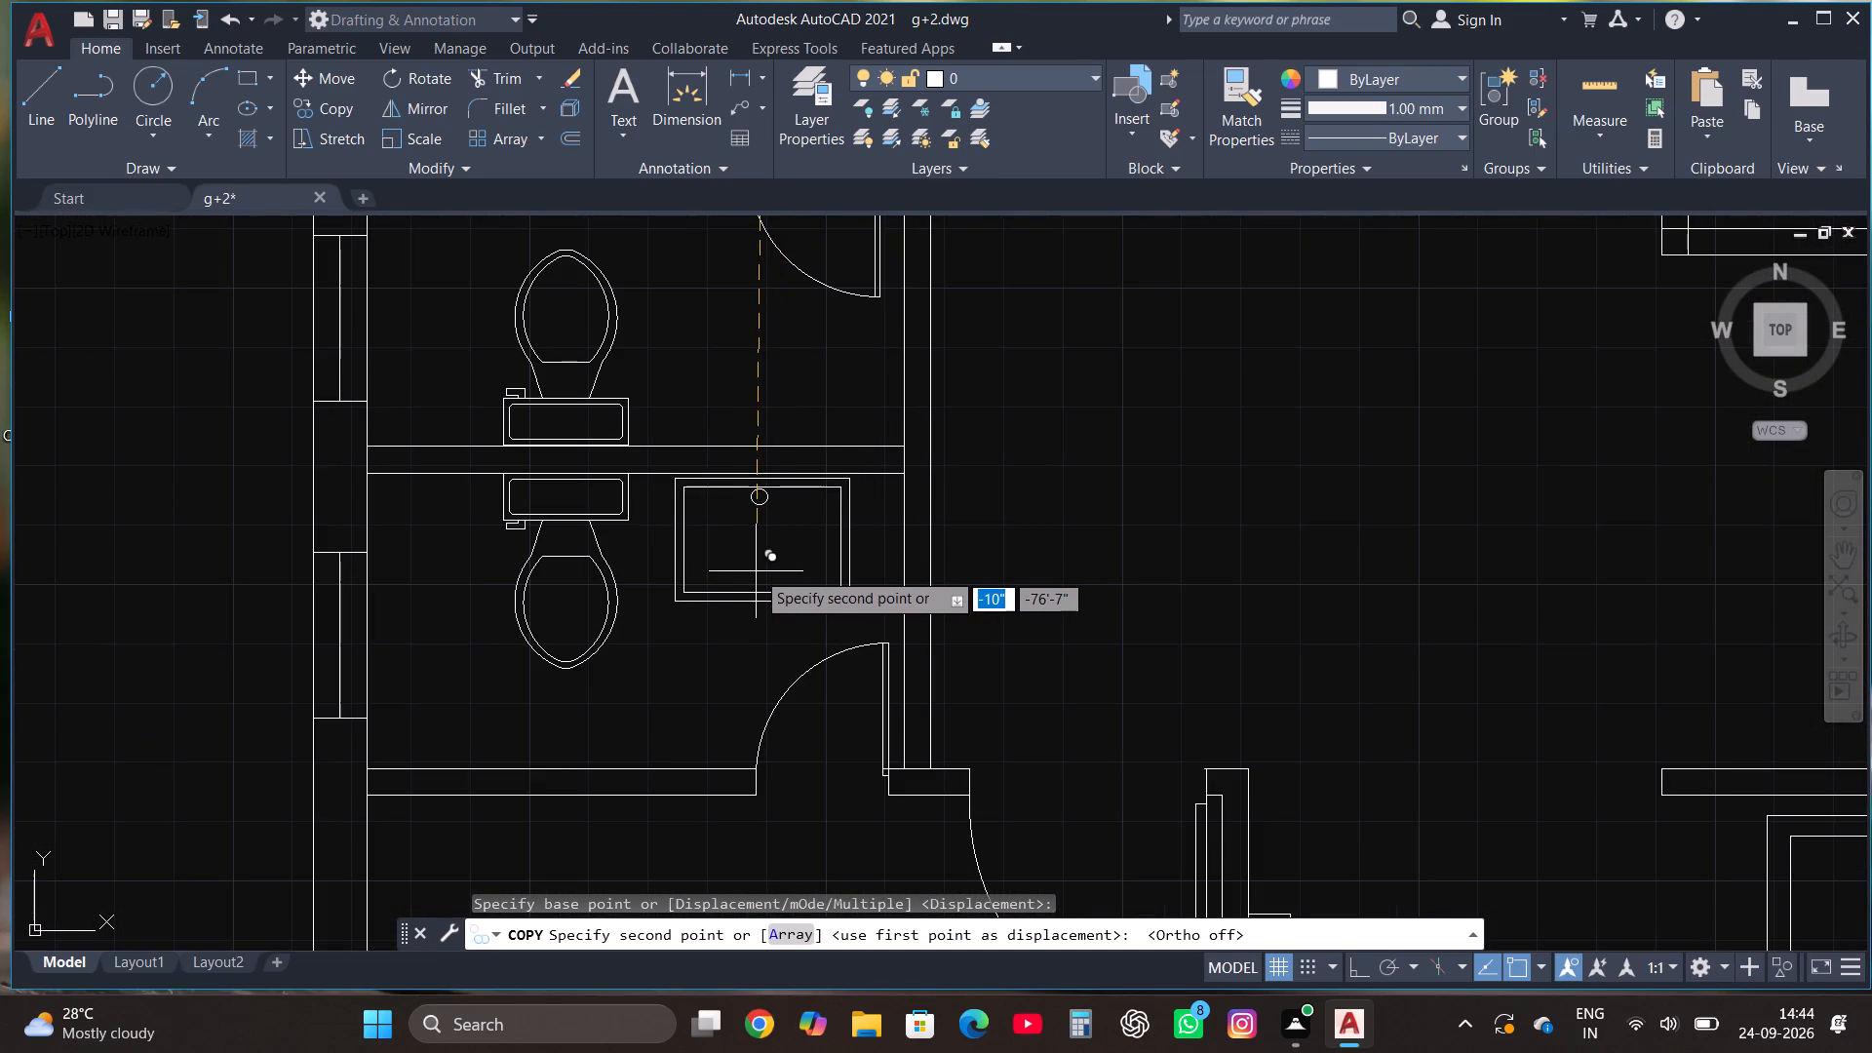
left_click(762, 565)
Move the copied washbasin so its back edge sits flush against the partition wall line.
scroll(821, 452, "up", 1)
left_click(689, 689)
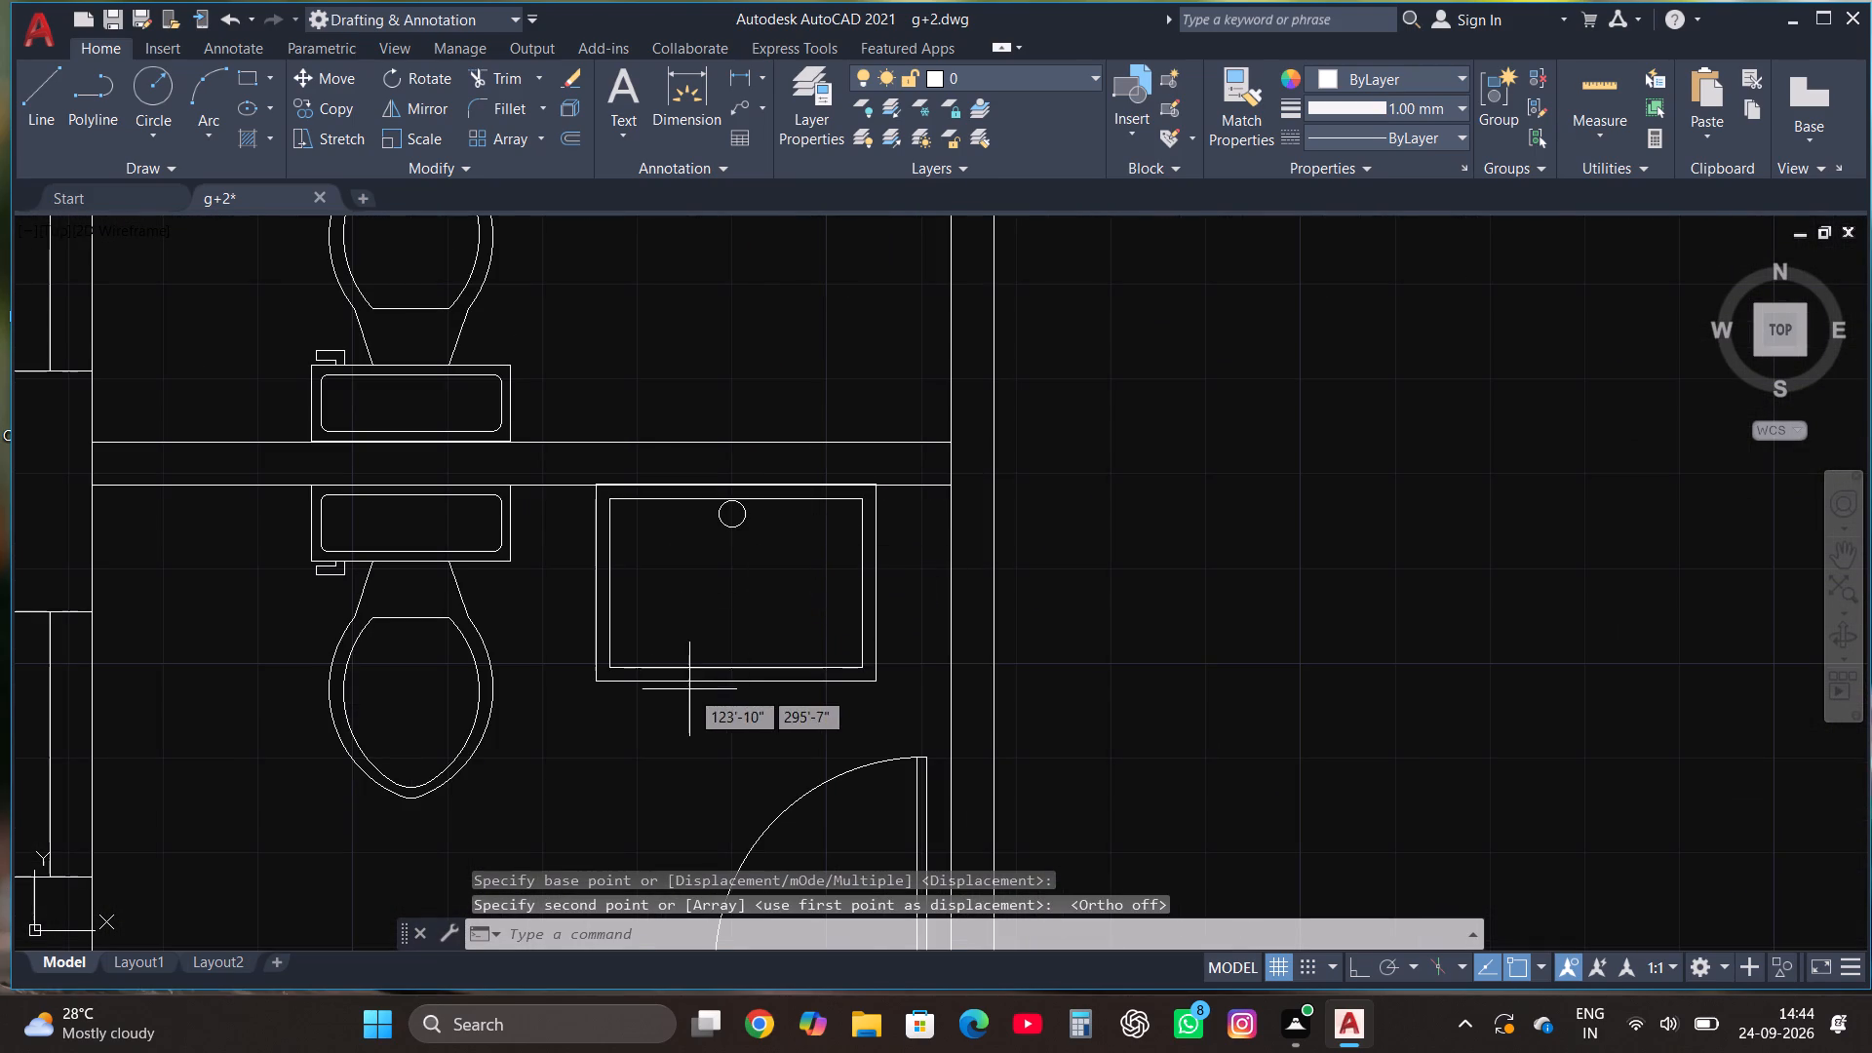
left_click(604, 542)
left_click(727, 520)
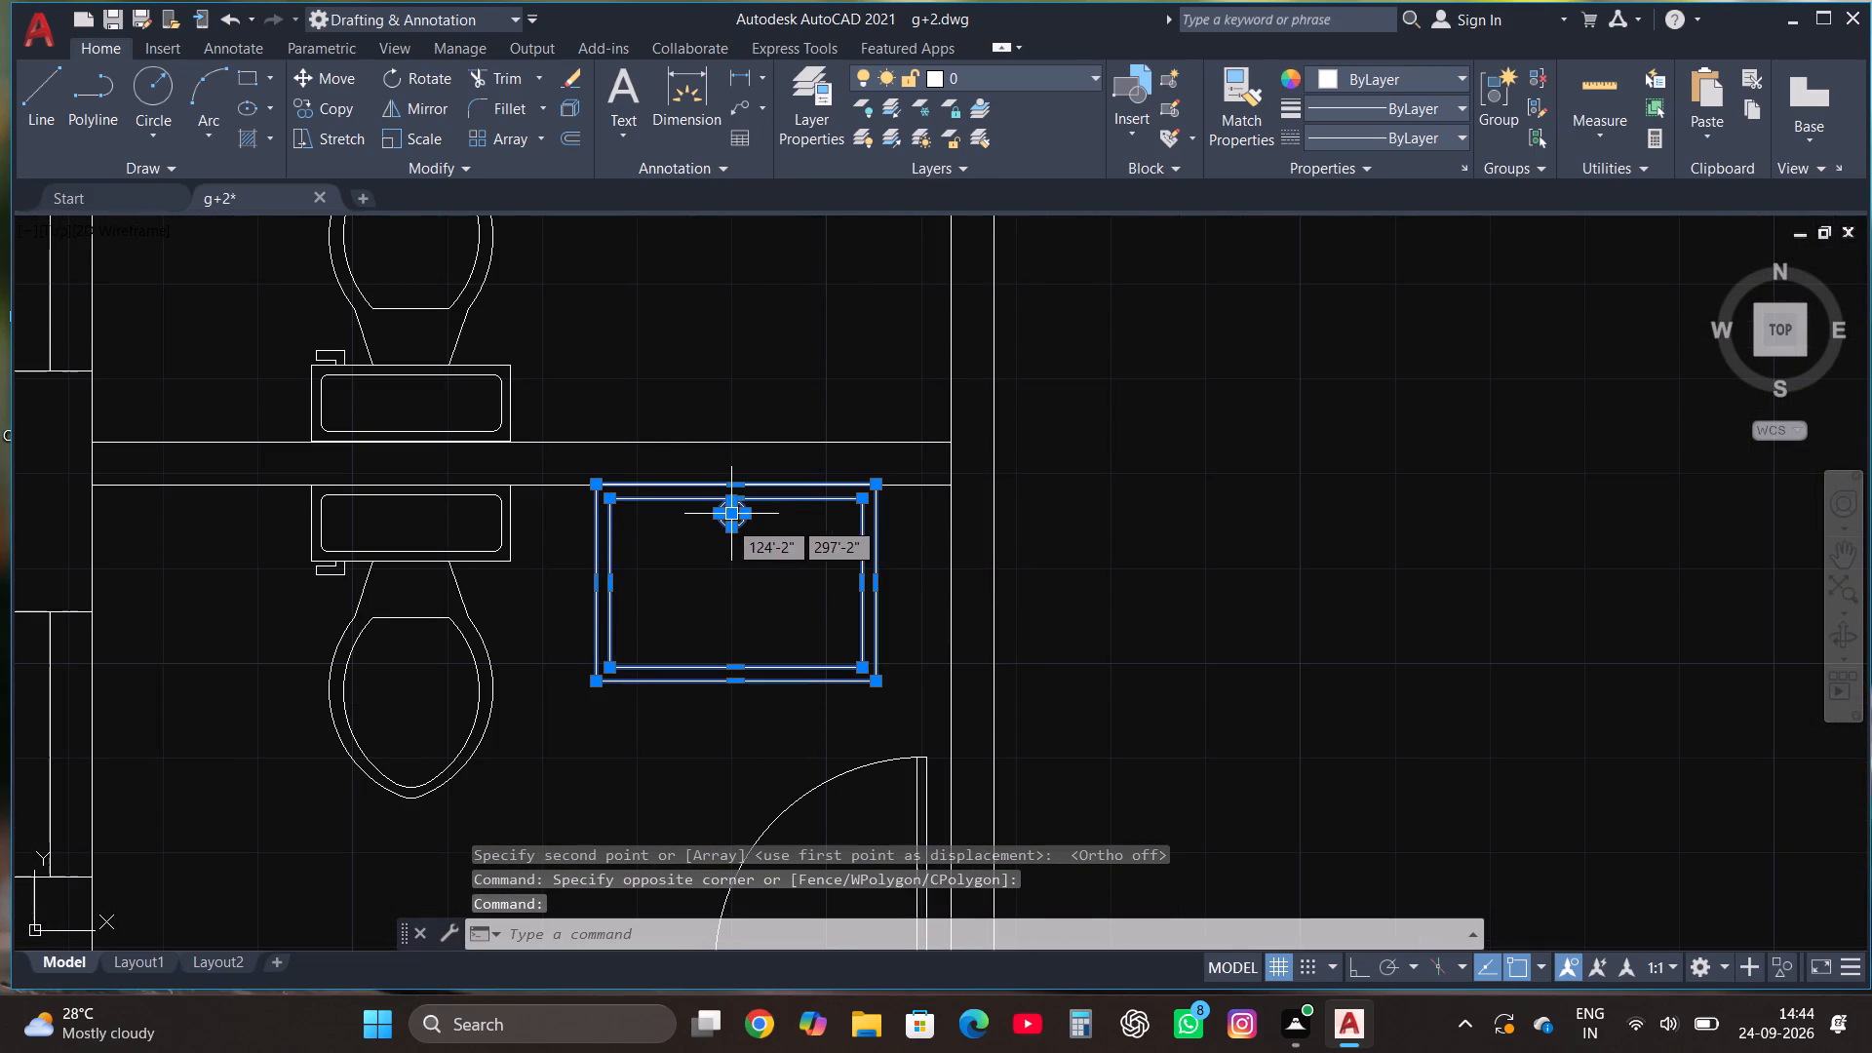
left_click(337, 70)
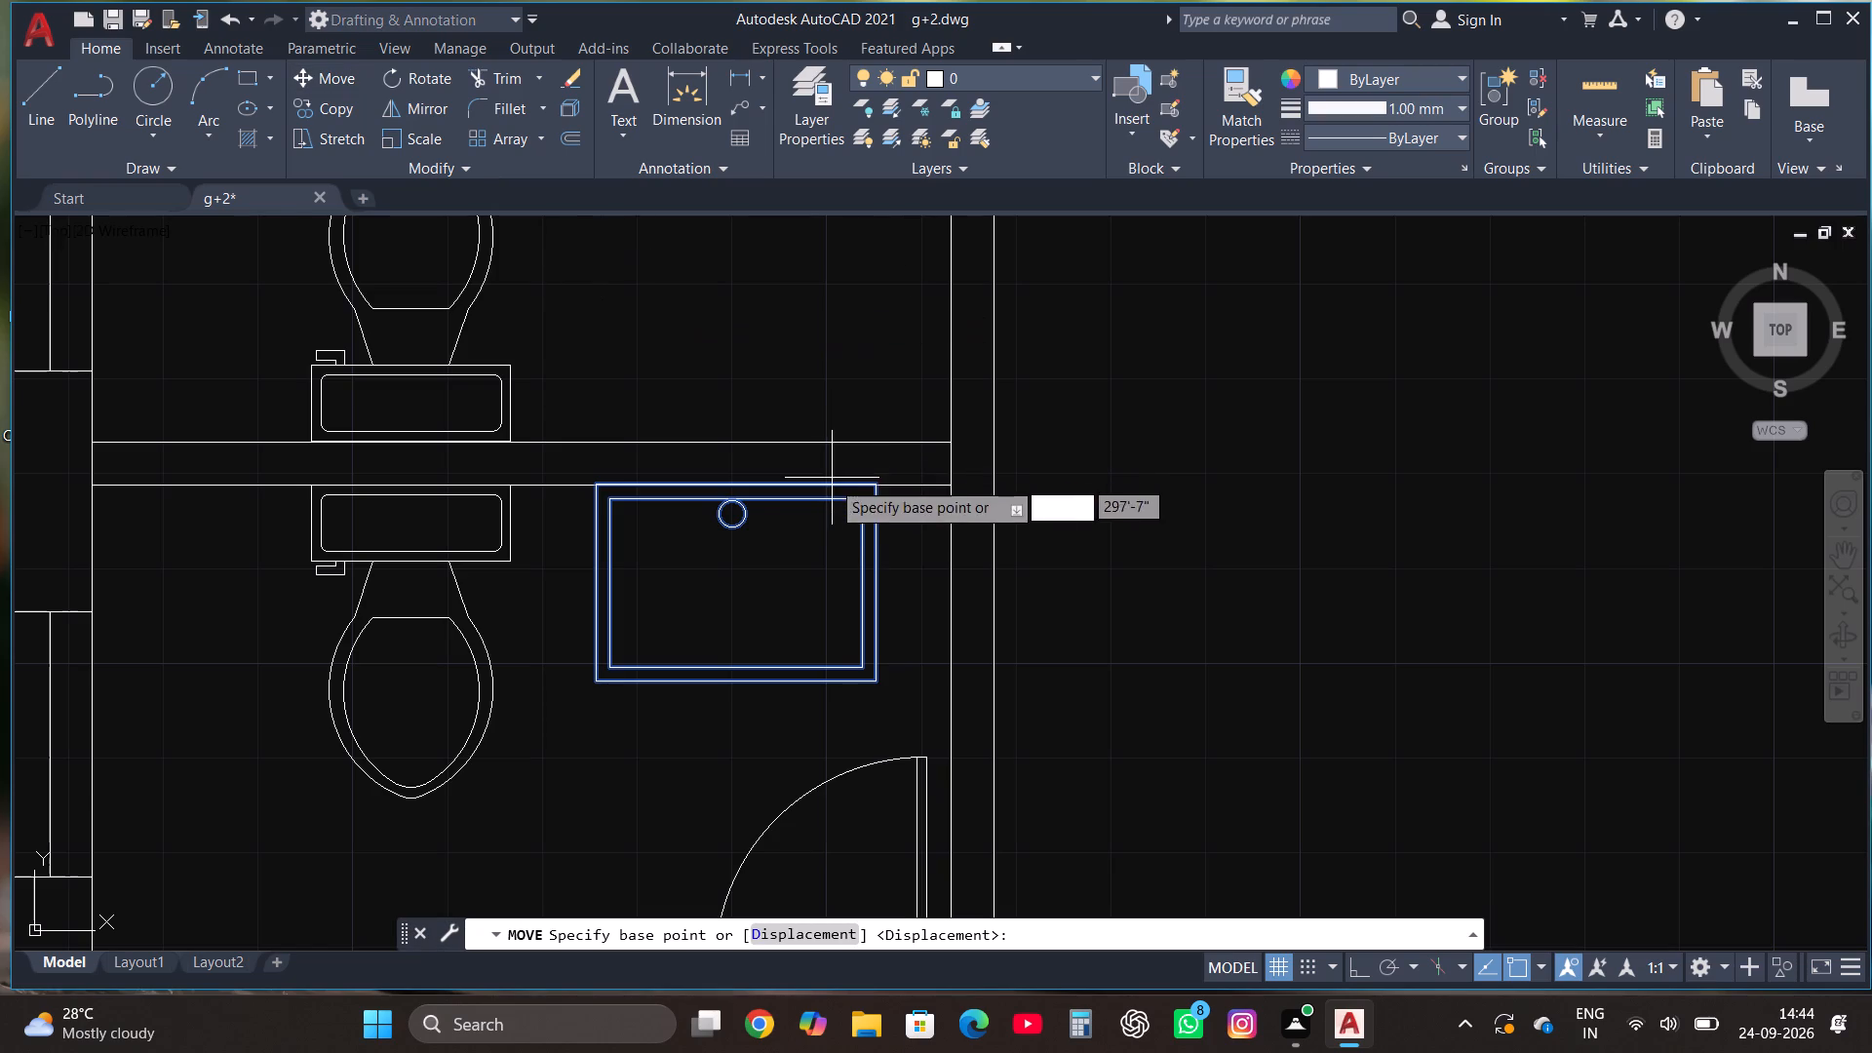
scroll(721, 473, "up", 7)
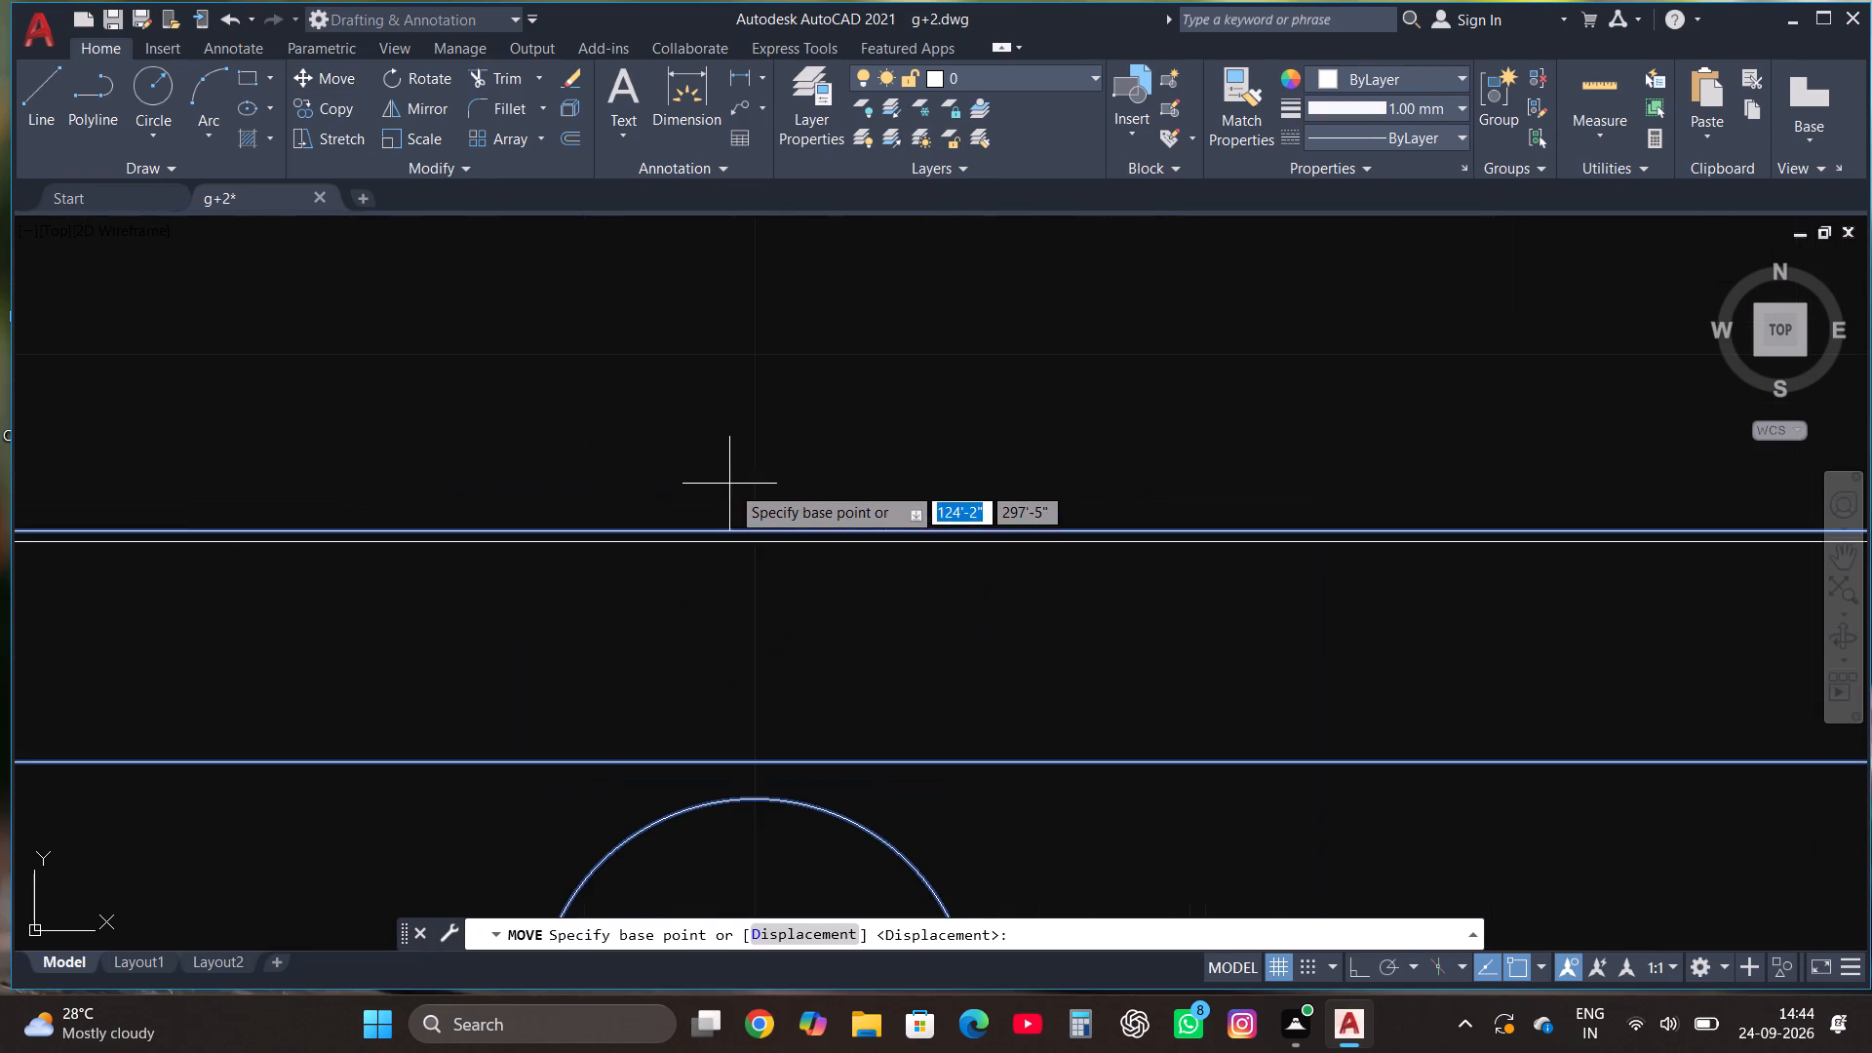
left_click(754, 531)
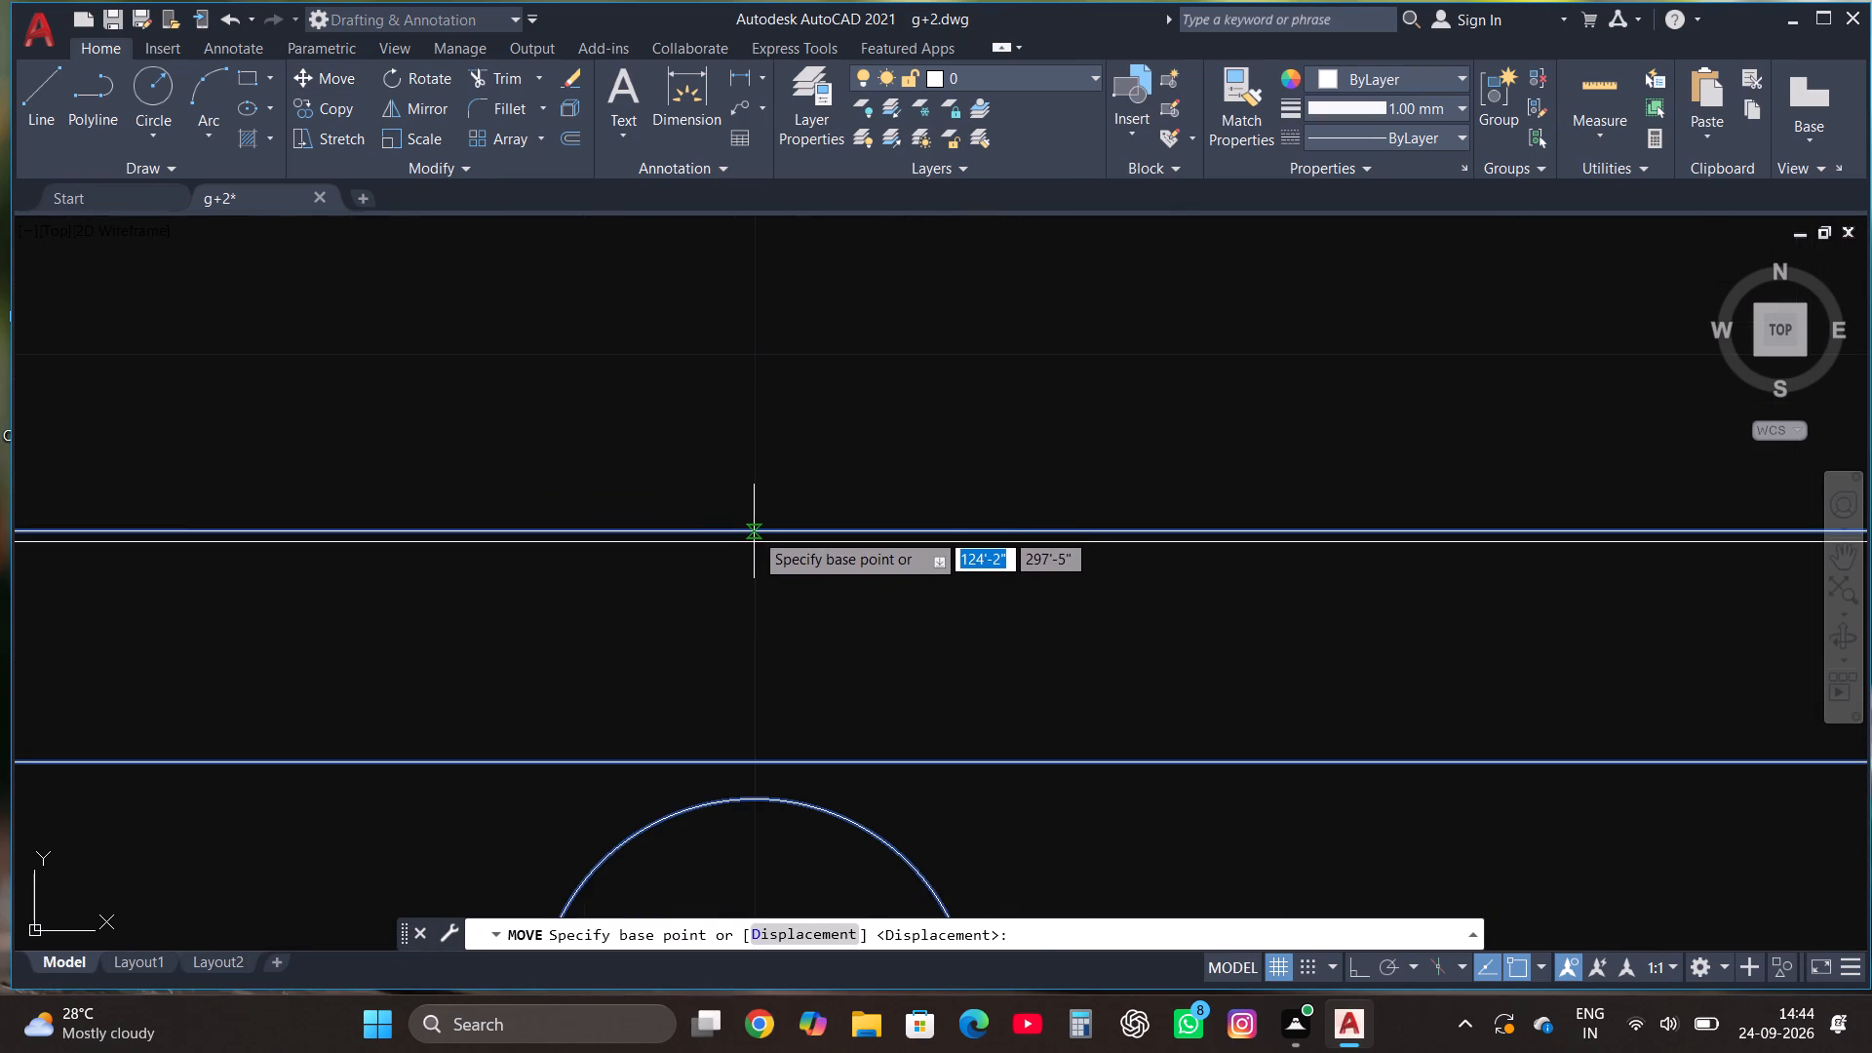
left_click(752, 540)
Mirror the washbasin across the partition wall into the northern toilet, keeping the original.
scroll(813, 448, "down", 5)
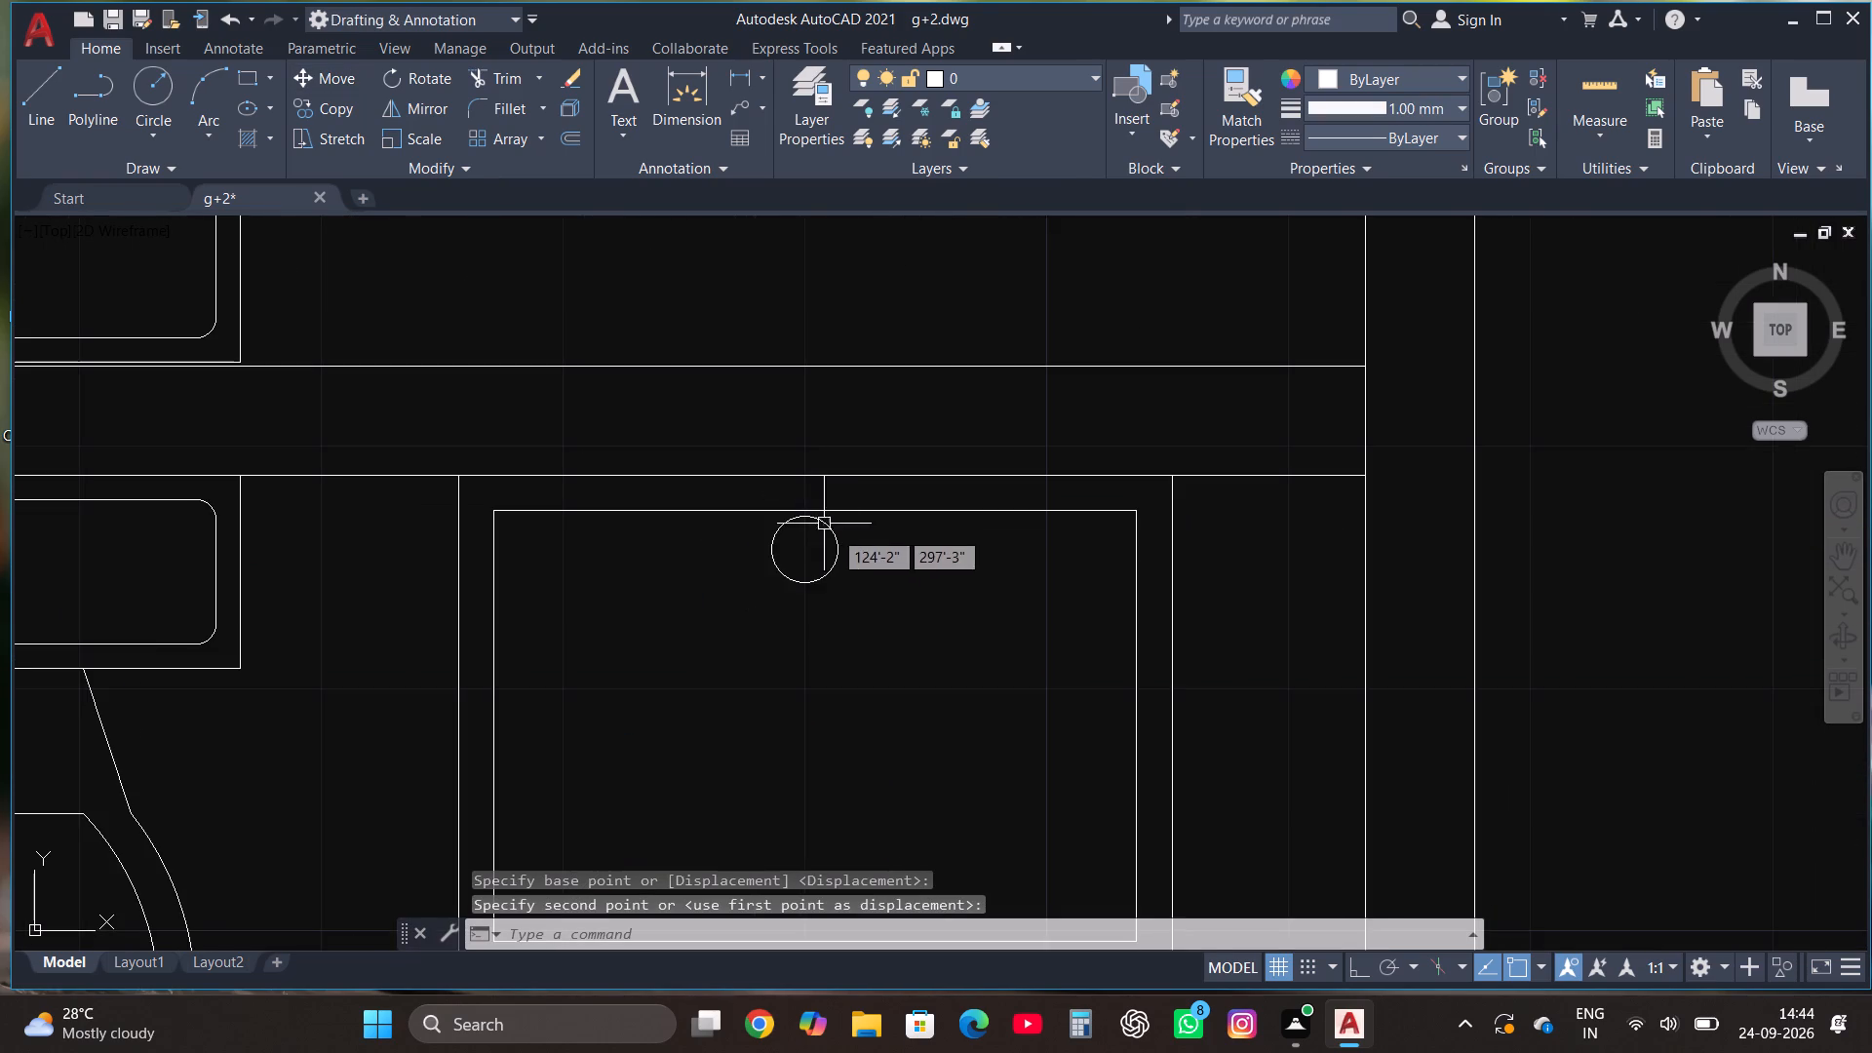
scroll(858, 583, "down", 2)
left_click(1010, 706)
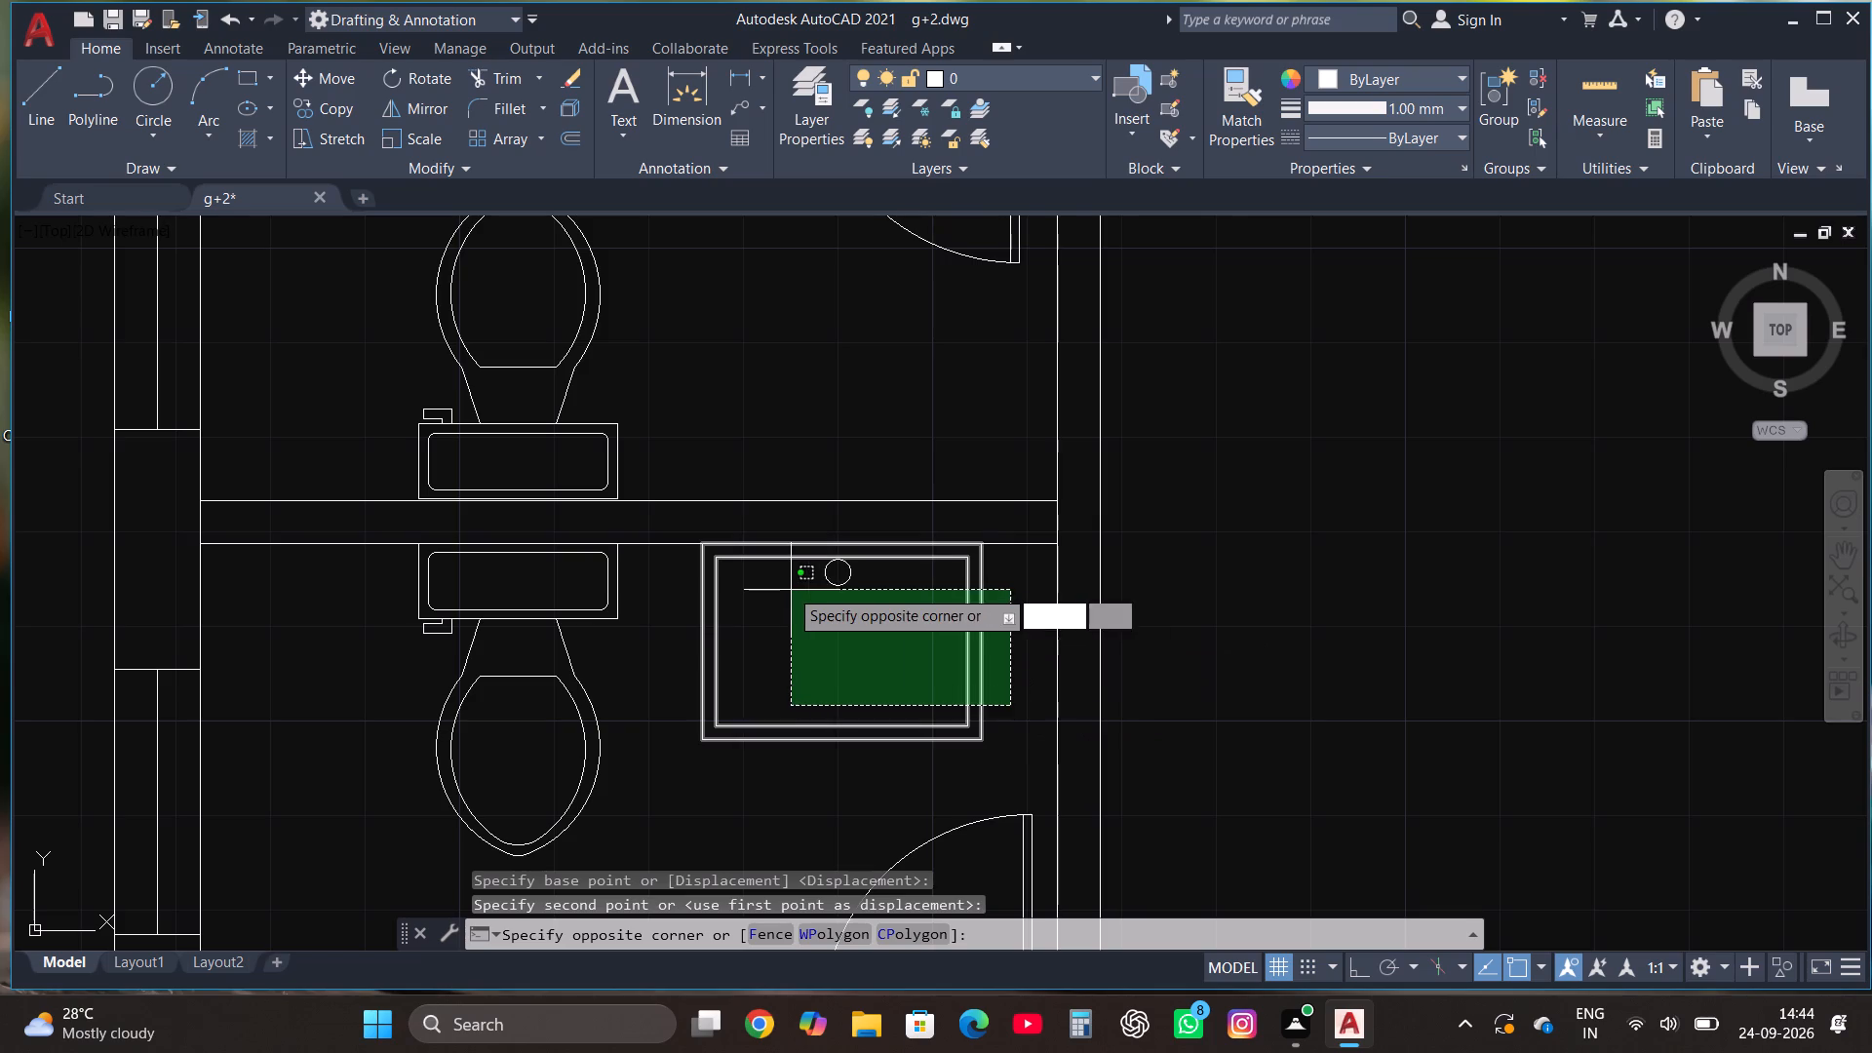
left_click(780, 582)
left_click(419, 103)
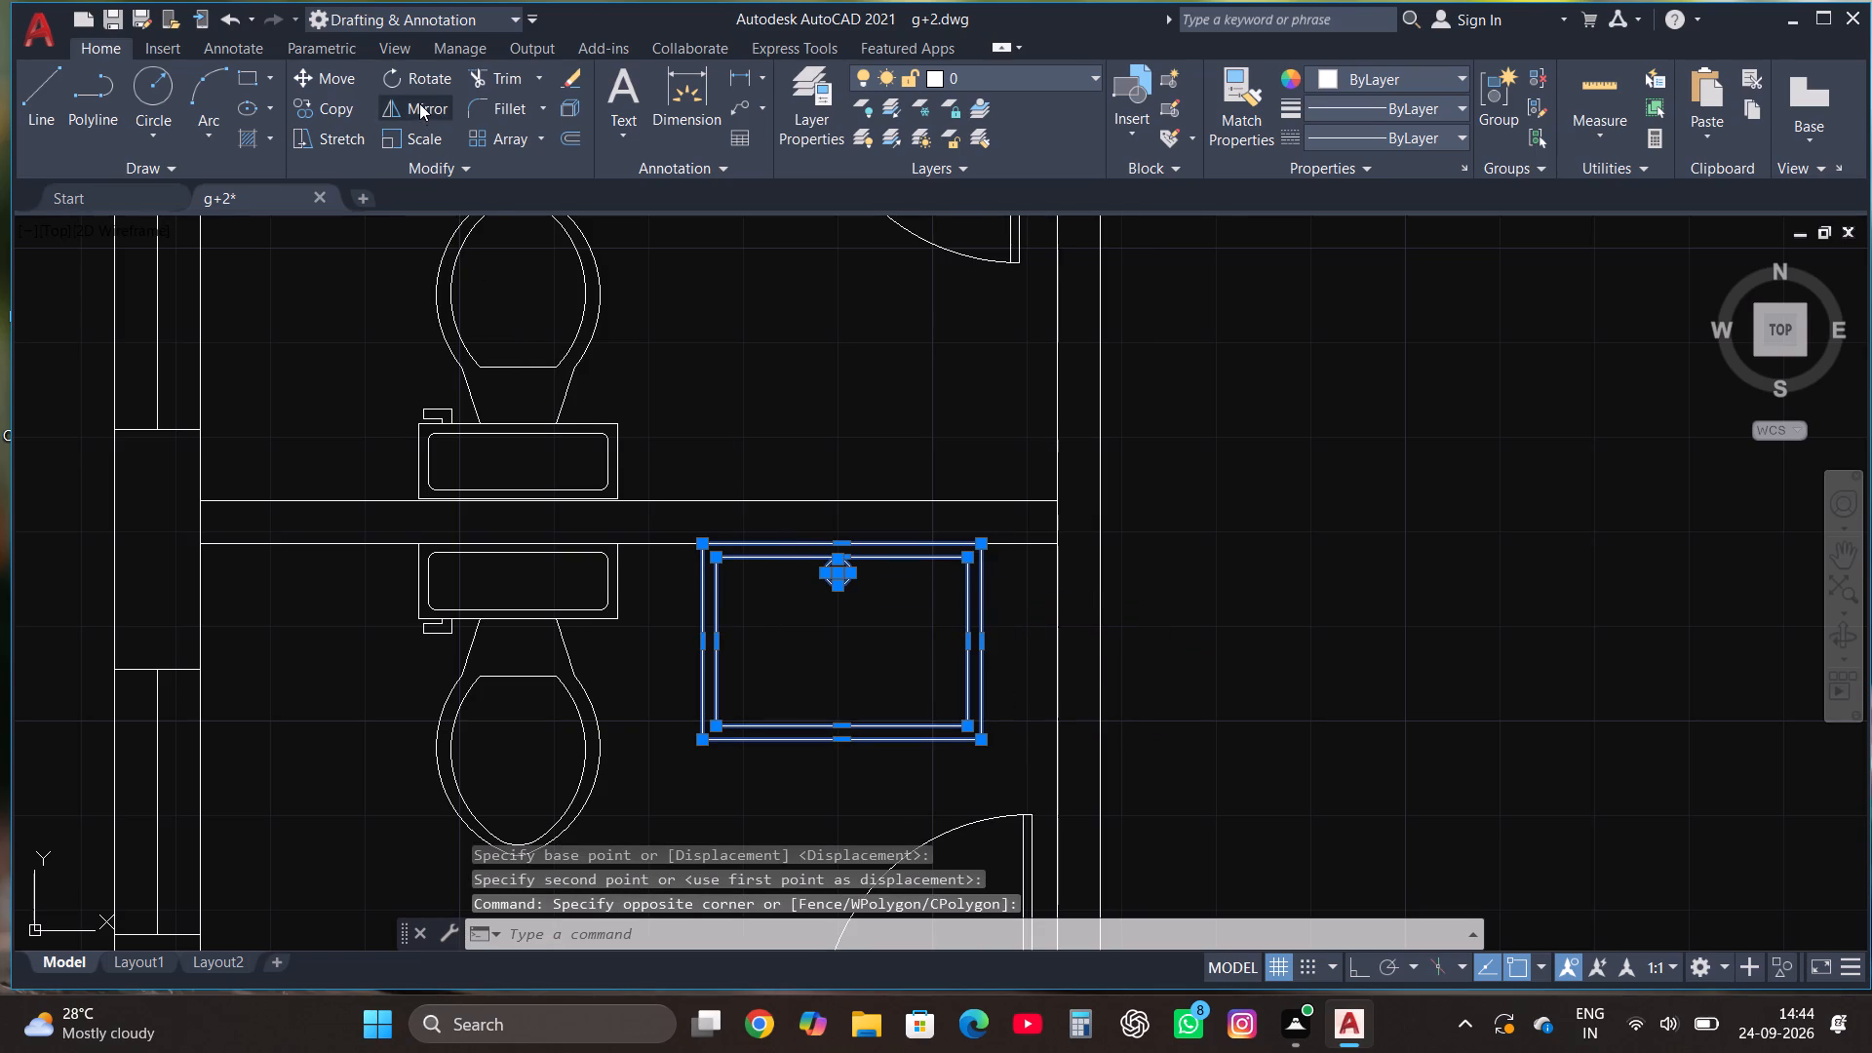
left_click(833, 523)
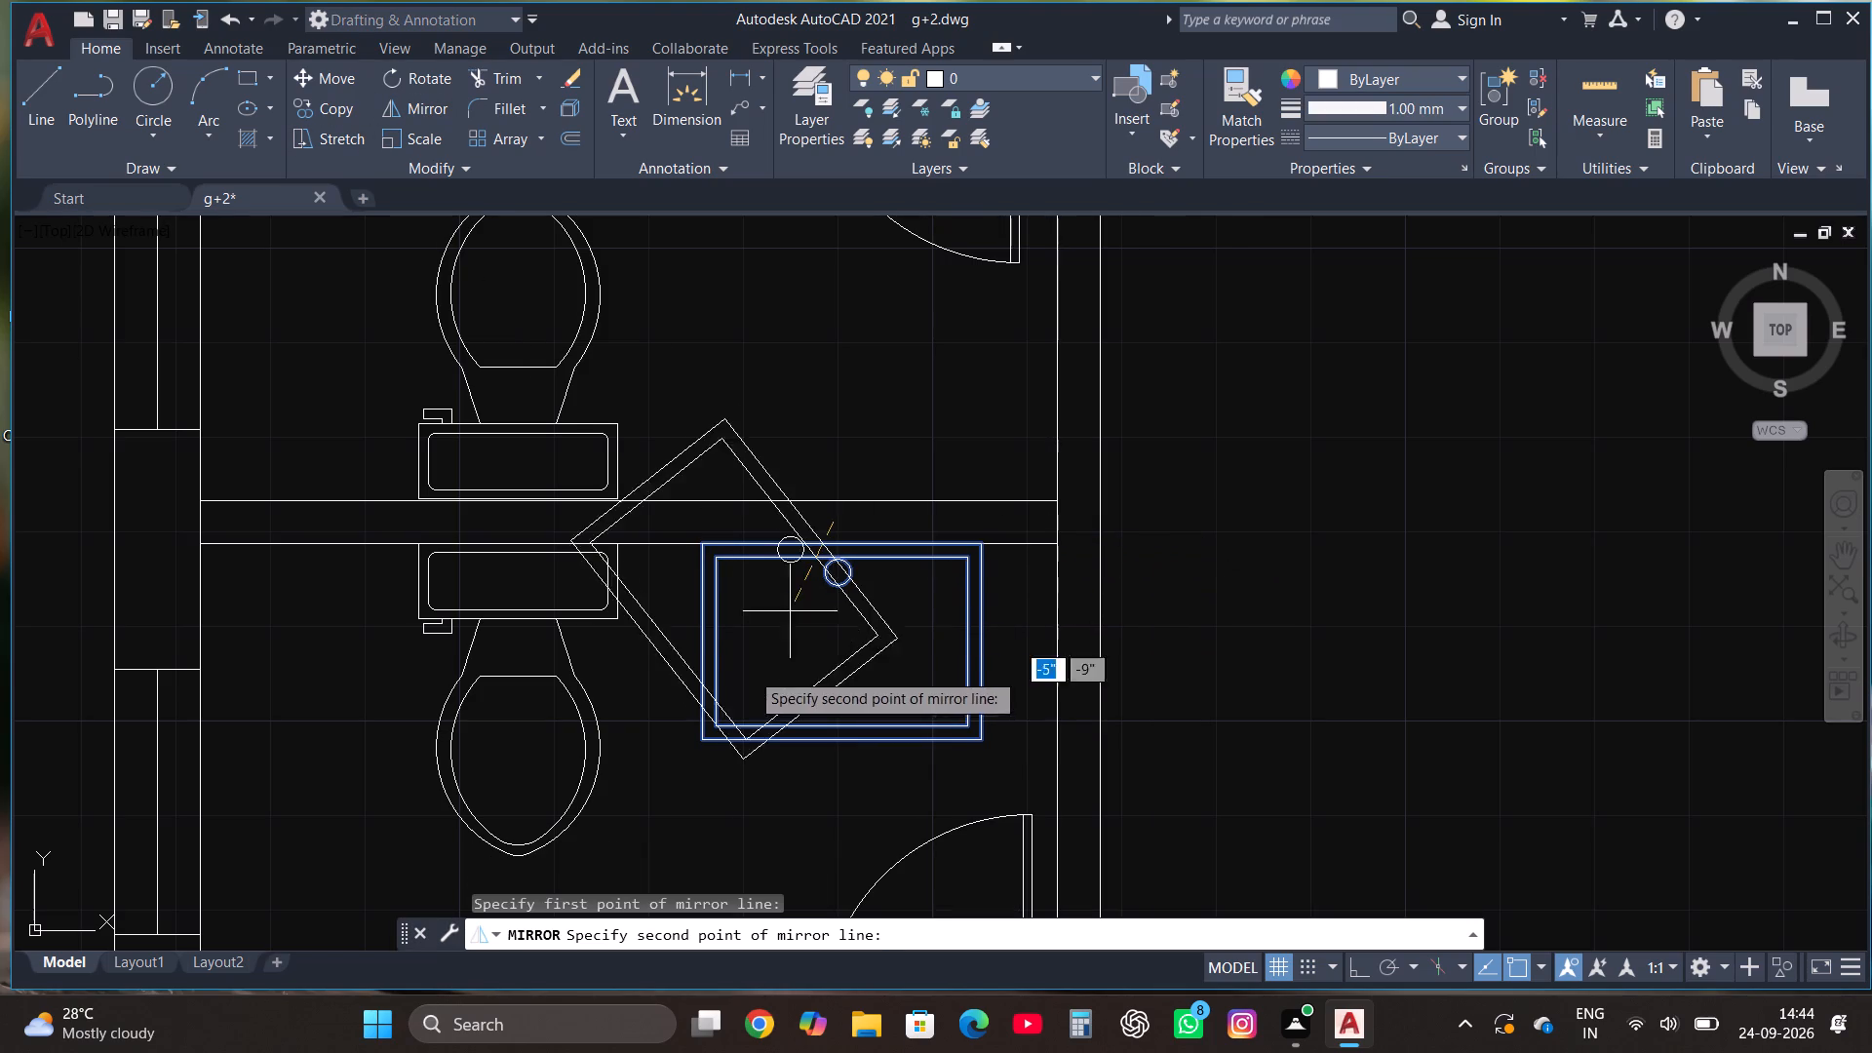
key("F8")
key("F8")
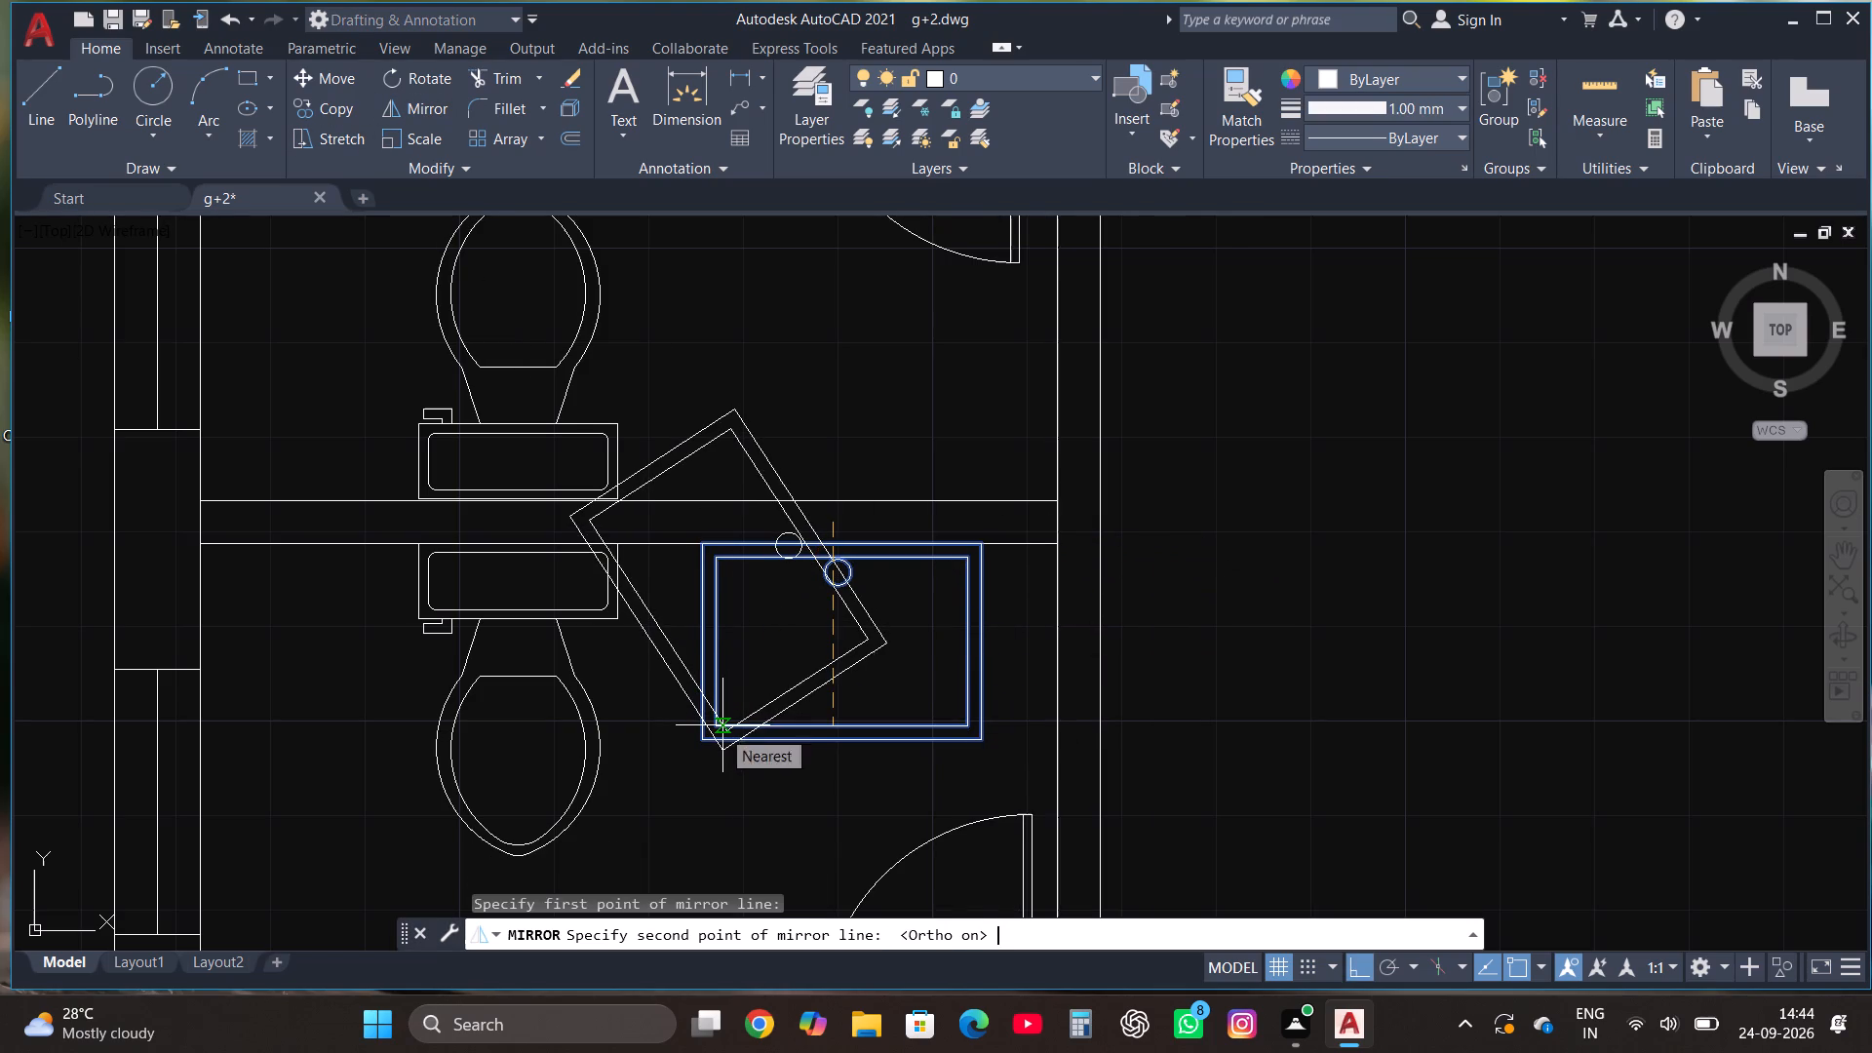
key("F8")
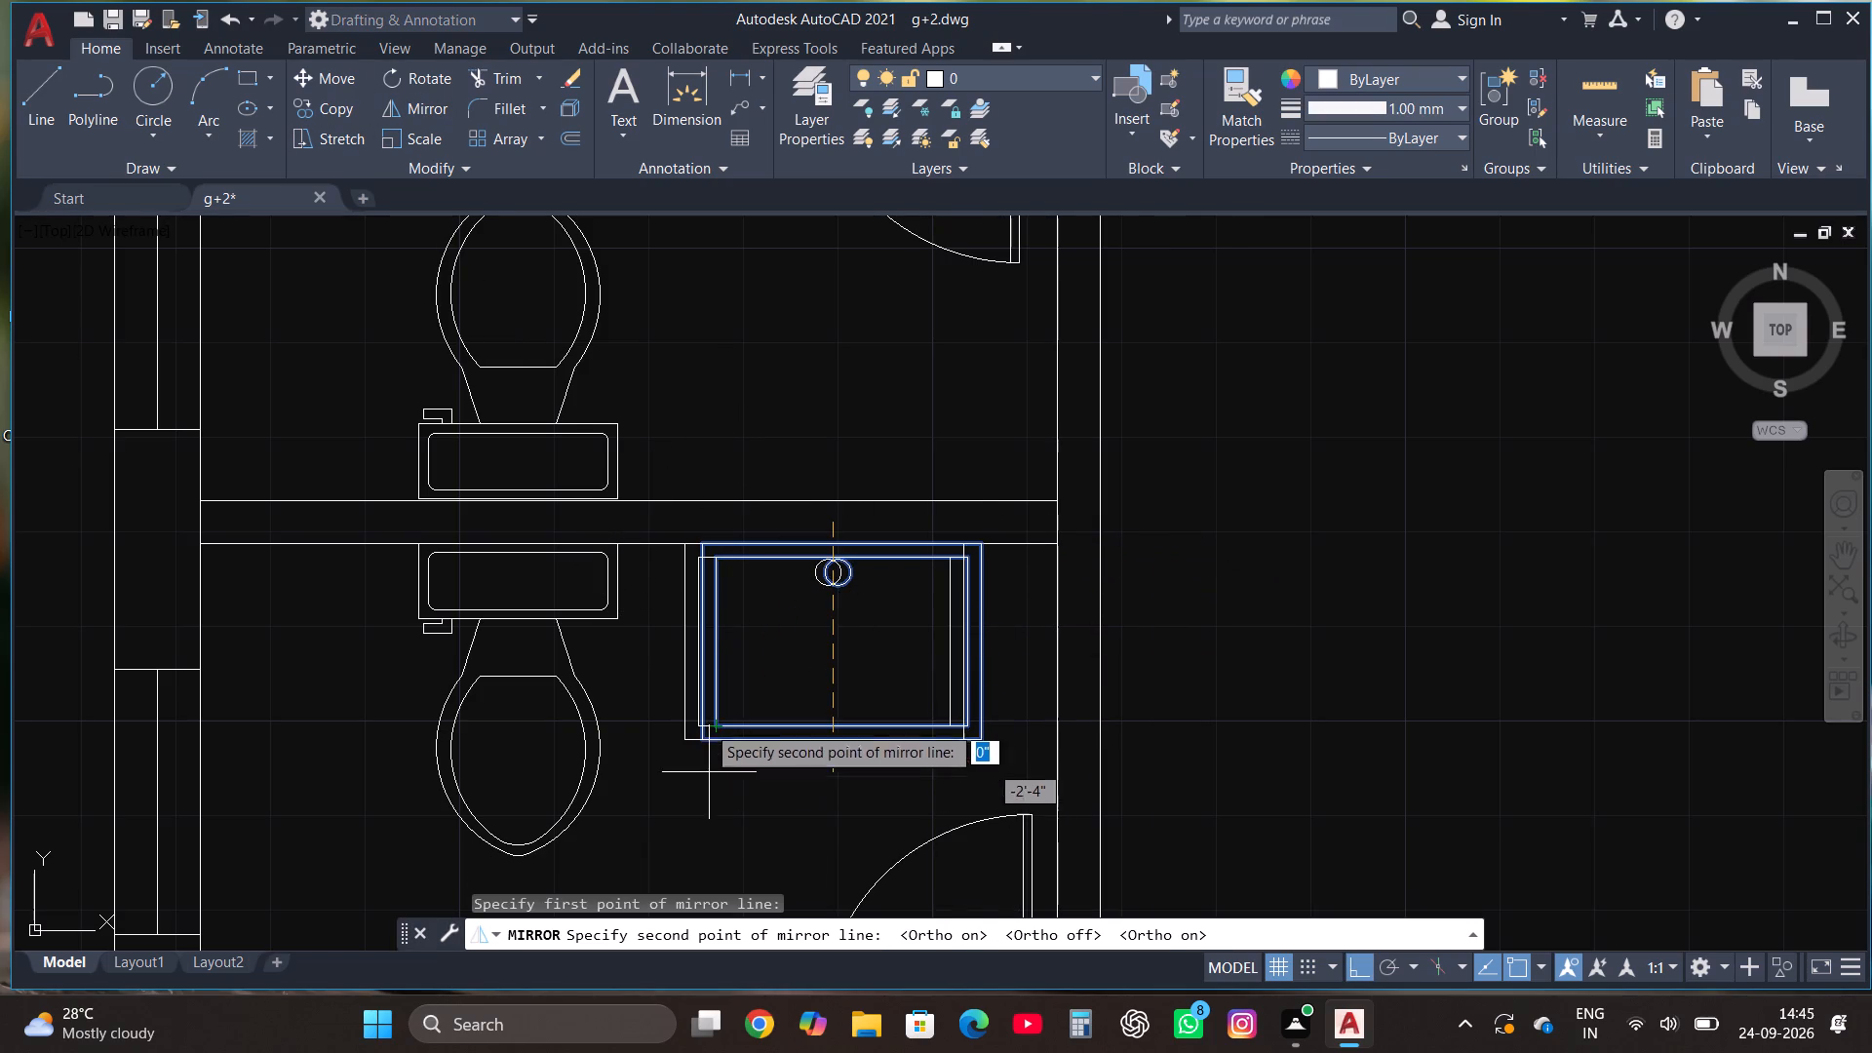
left_click(778, 486)
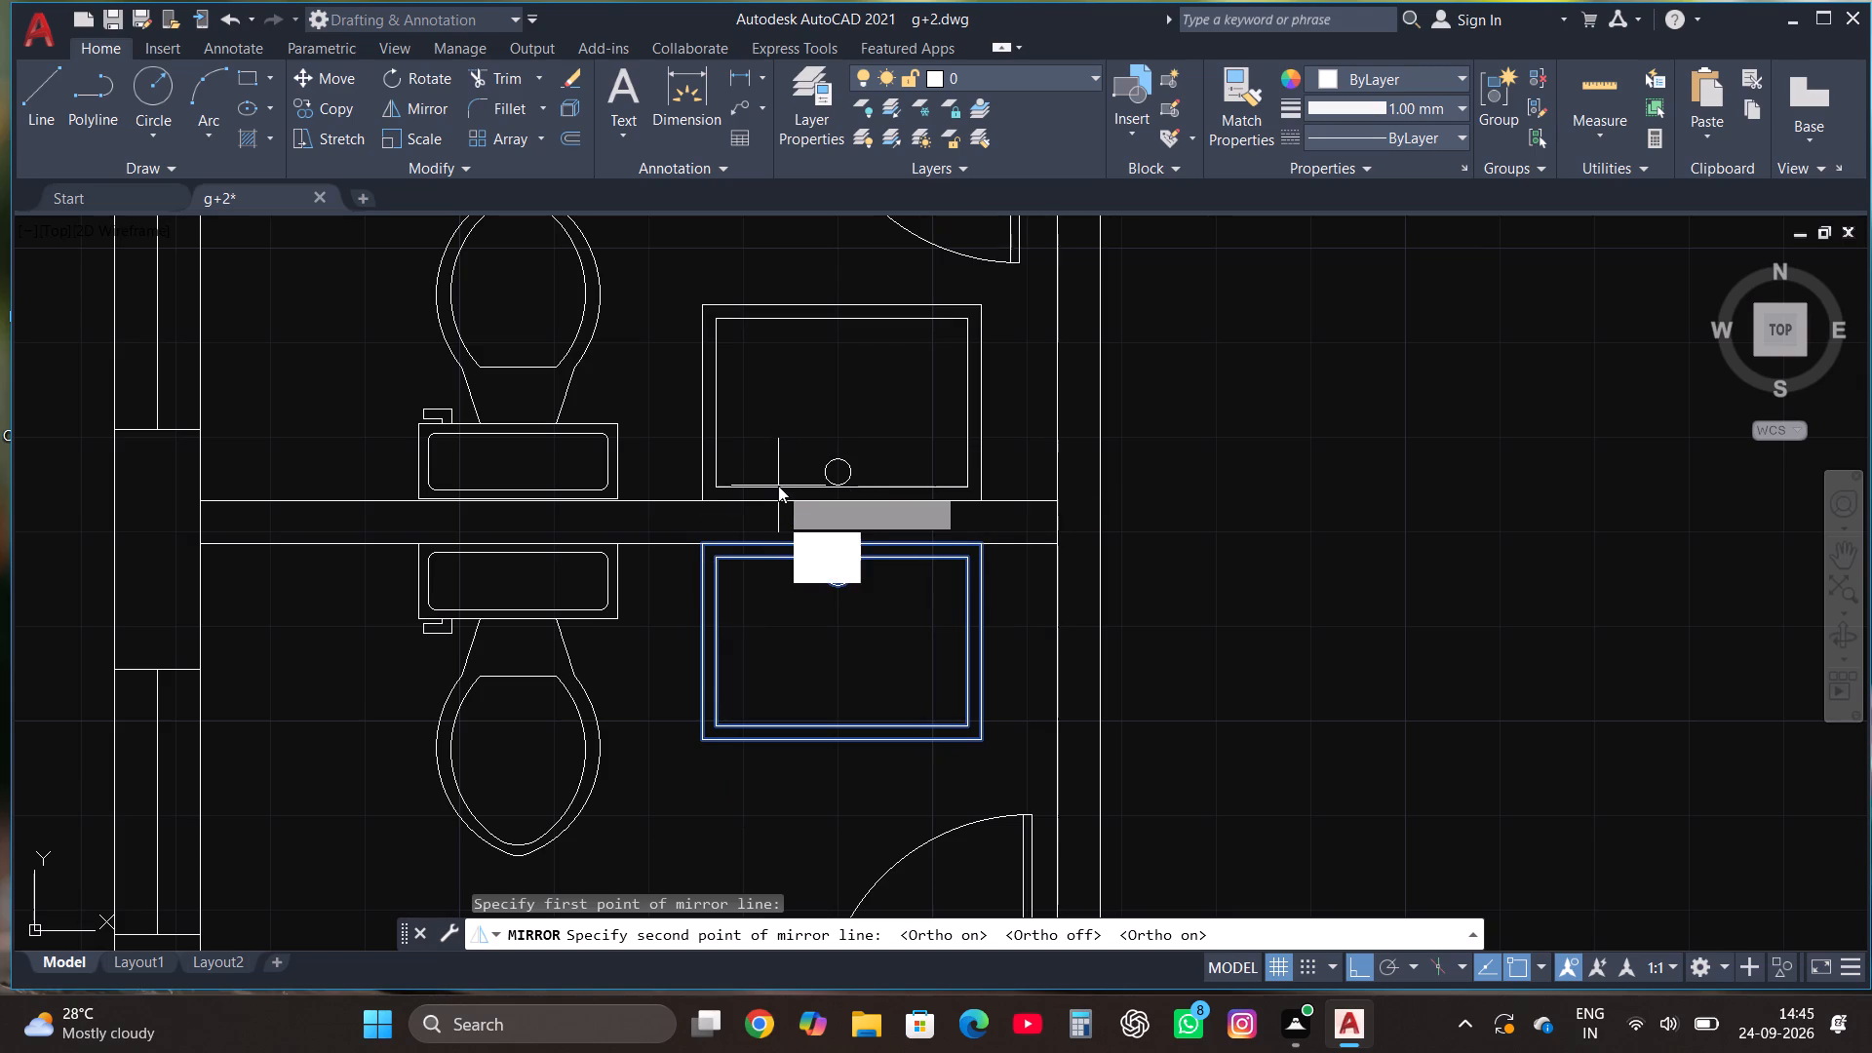
left_click(822, 574)
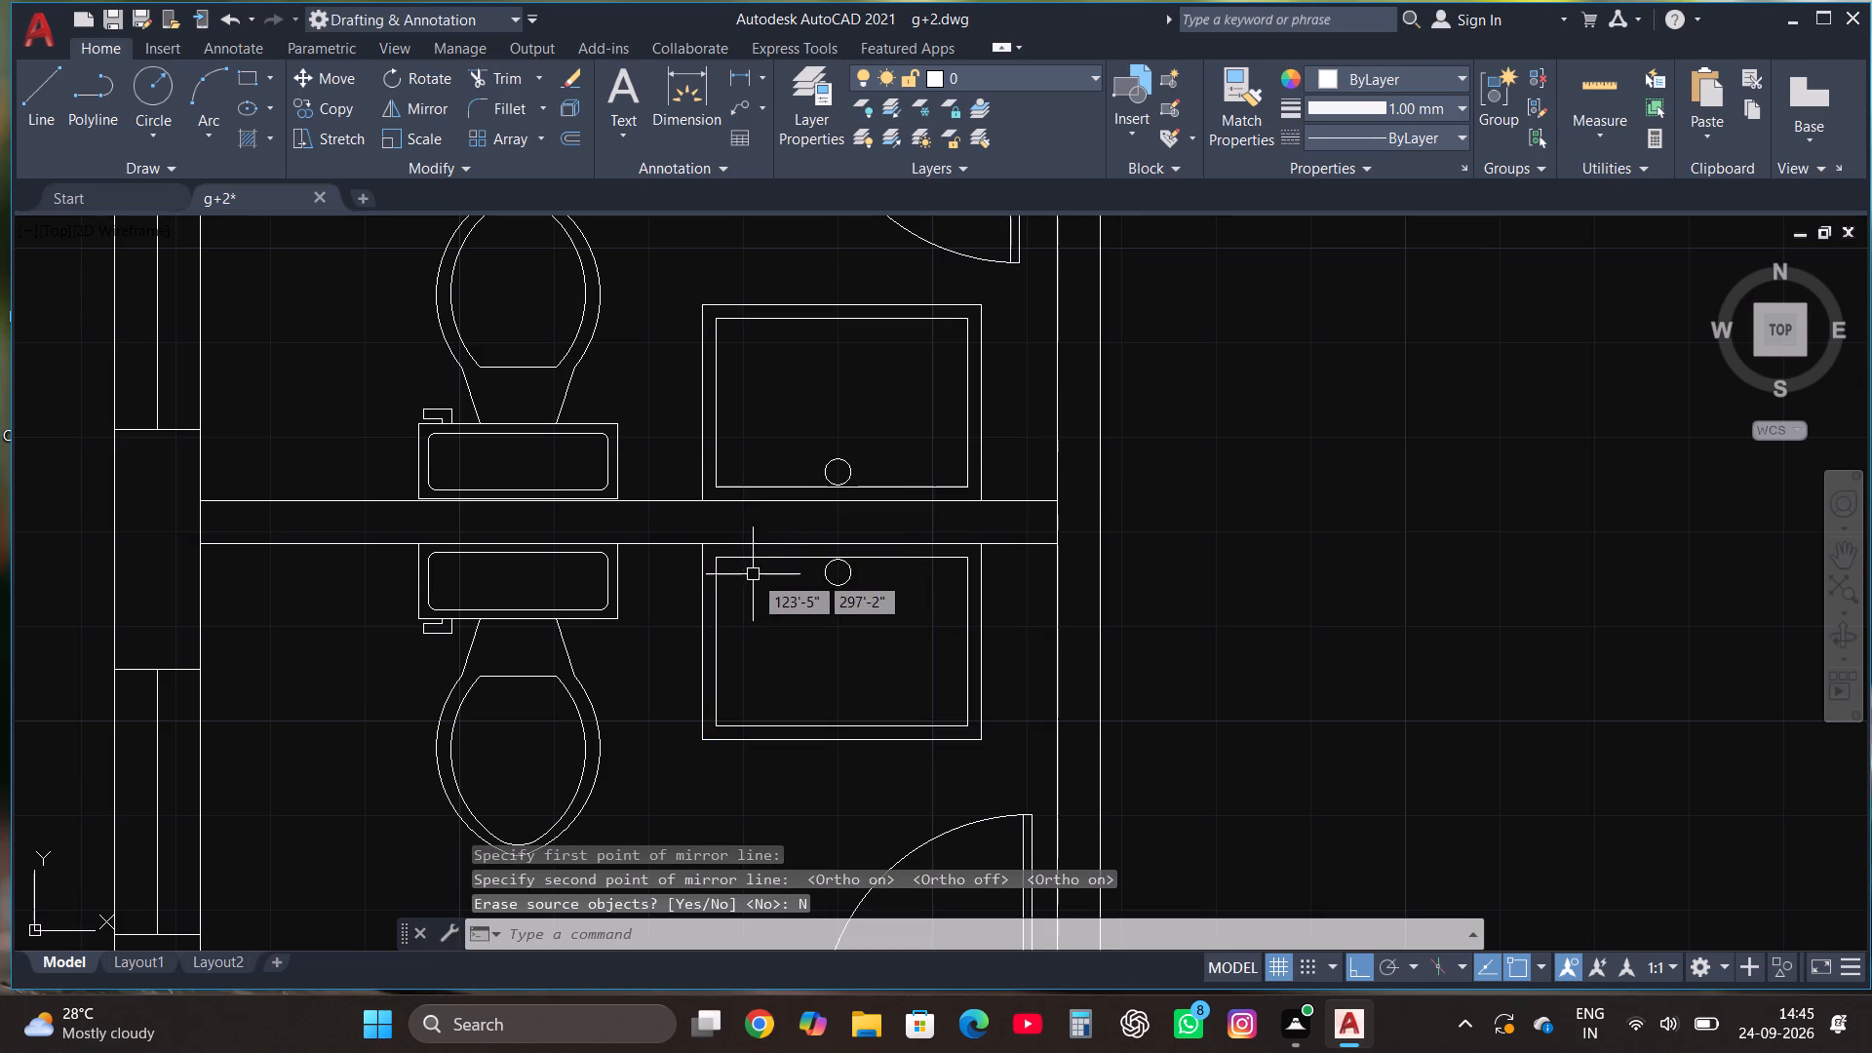
Copy the water closet from the ground-floor toilet beside the puja room into the new plan's north-central toilet.
scroll(774, 567, "down", 3)
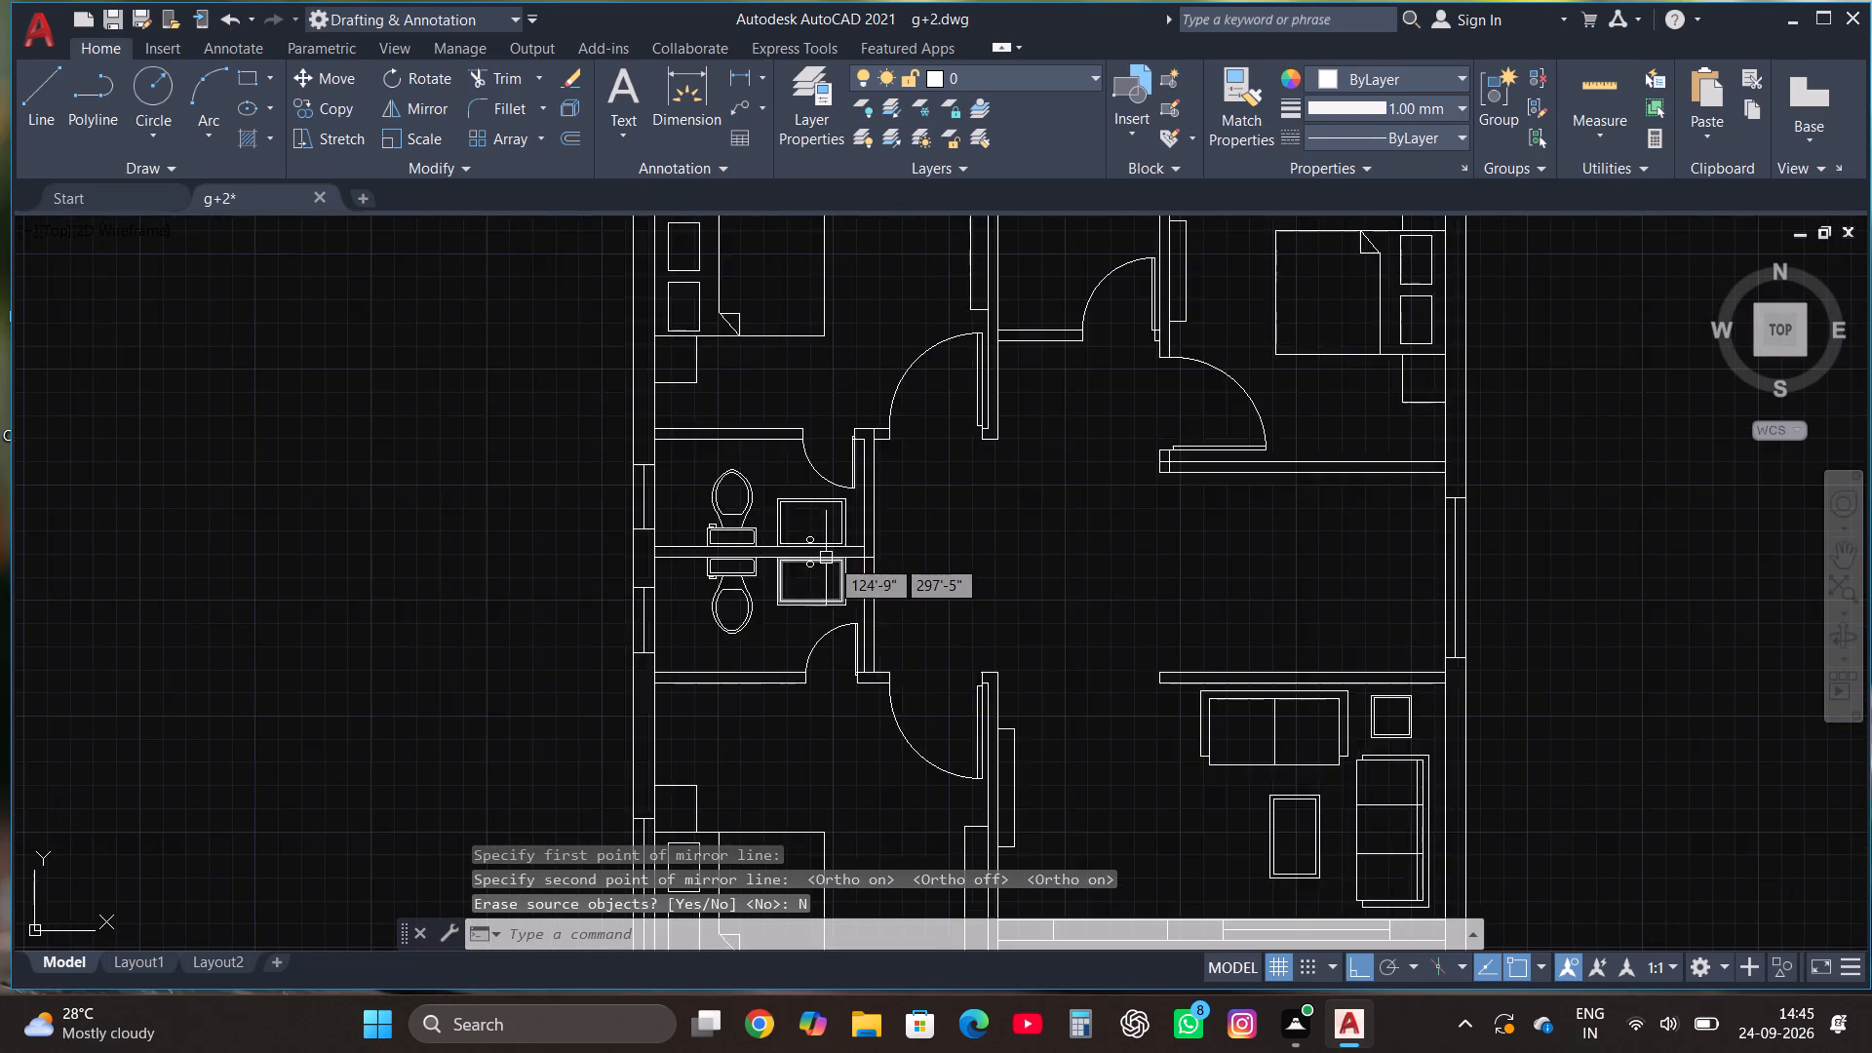
scroll(830, 558, "down", 1)
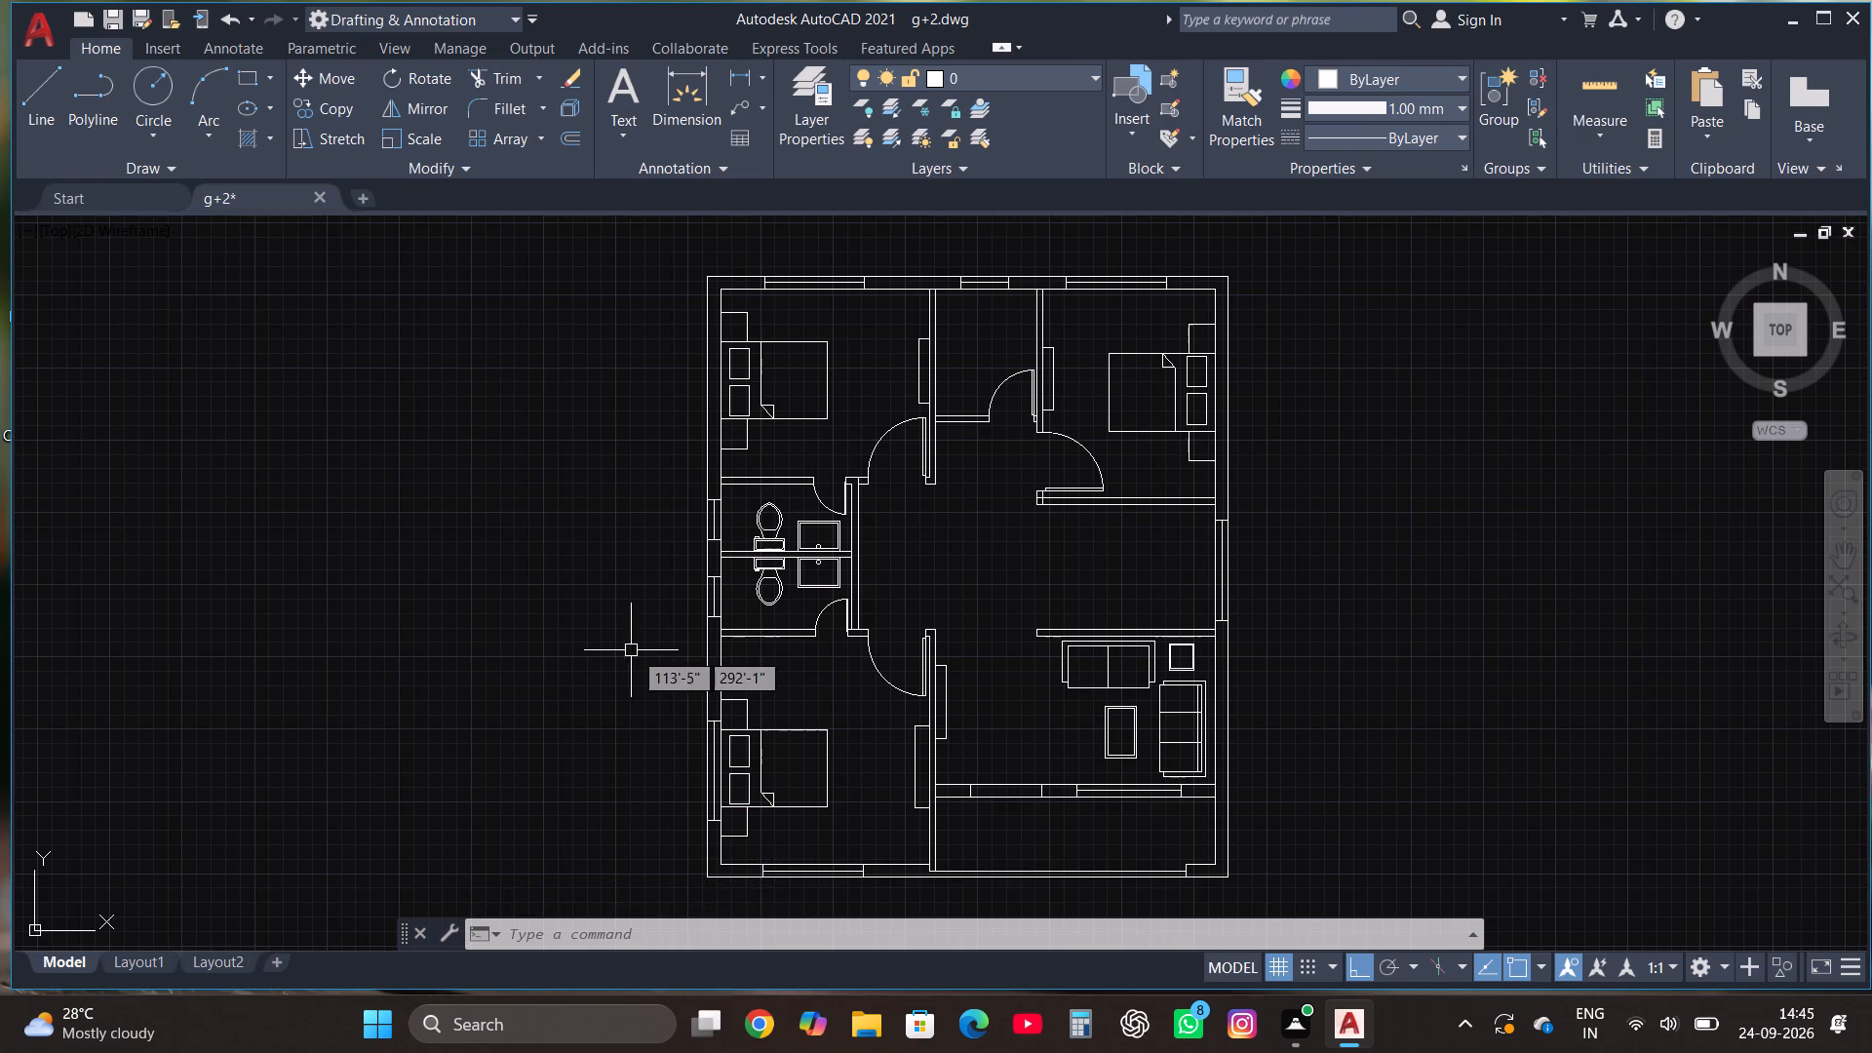
scroll(887, 721, "down", 2)
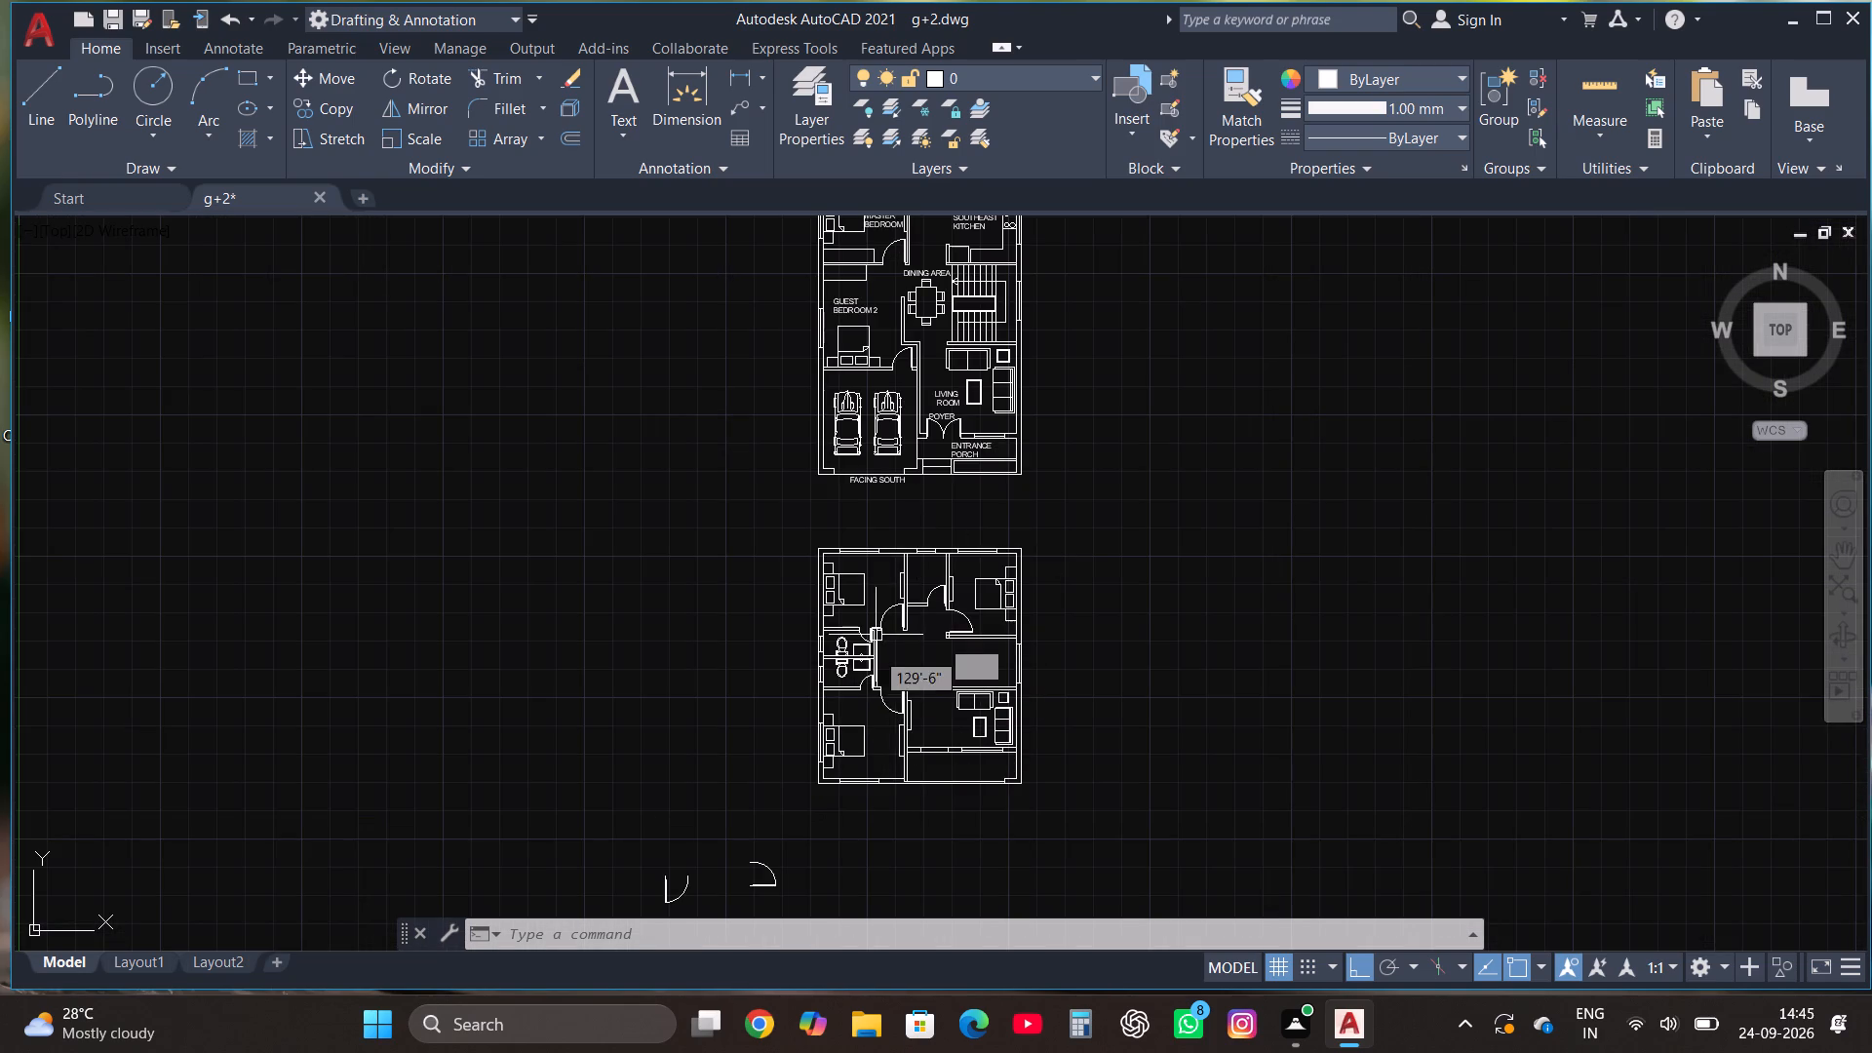
scroll(877, 664, "down", 1)
scroll(928, 347, "up", 4)
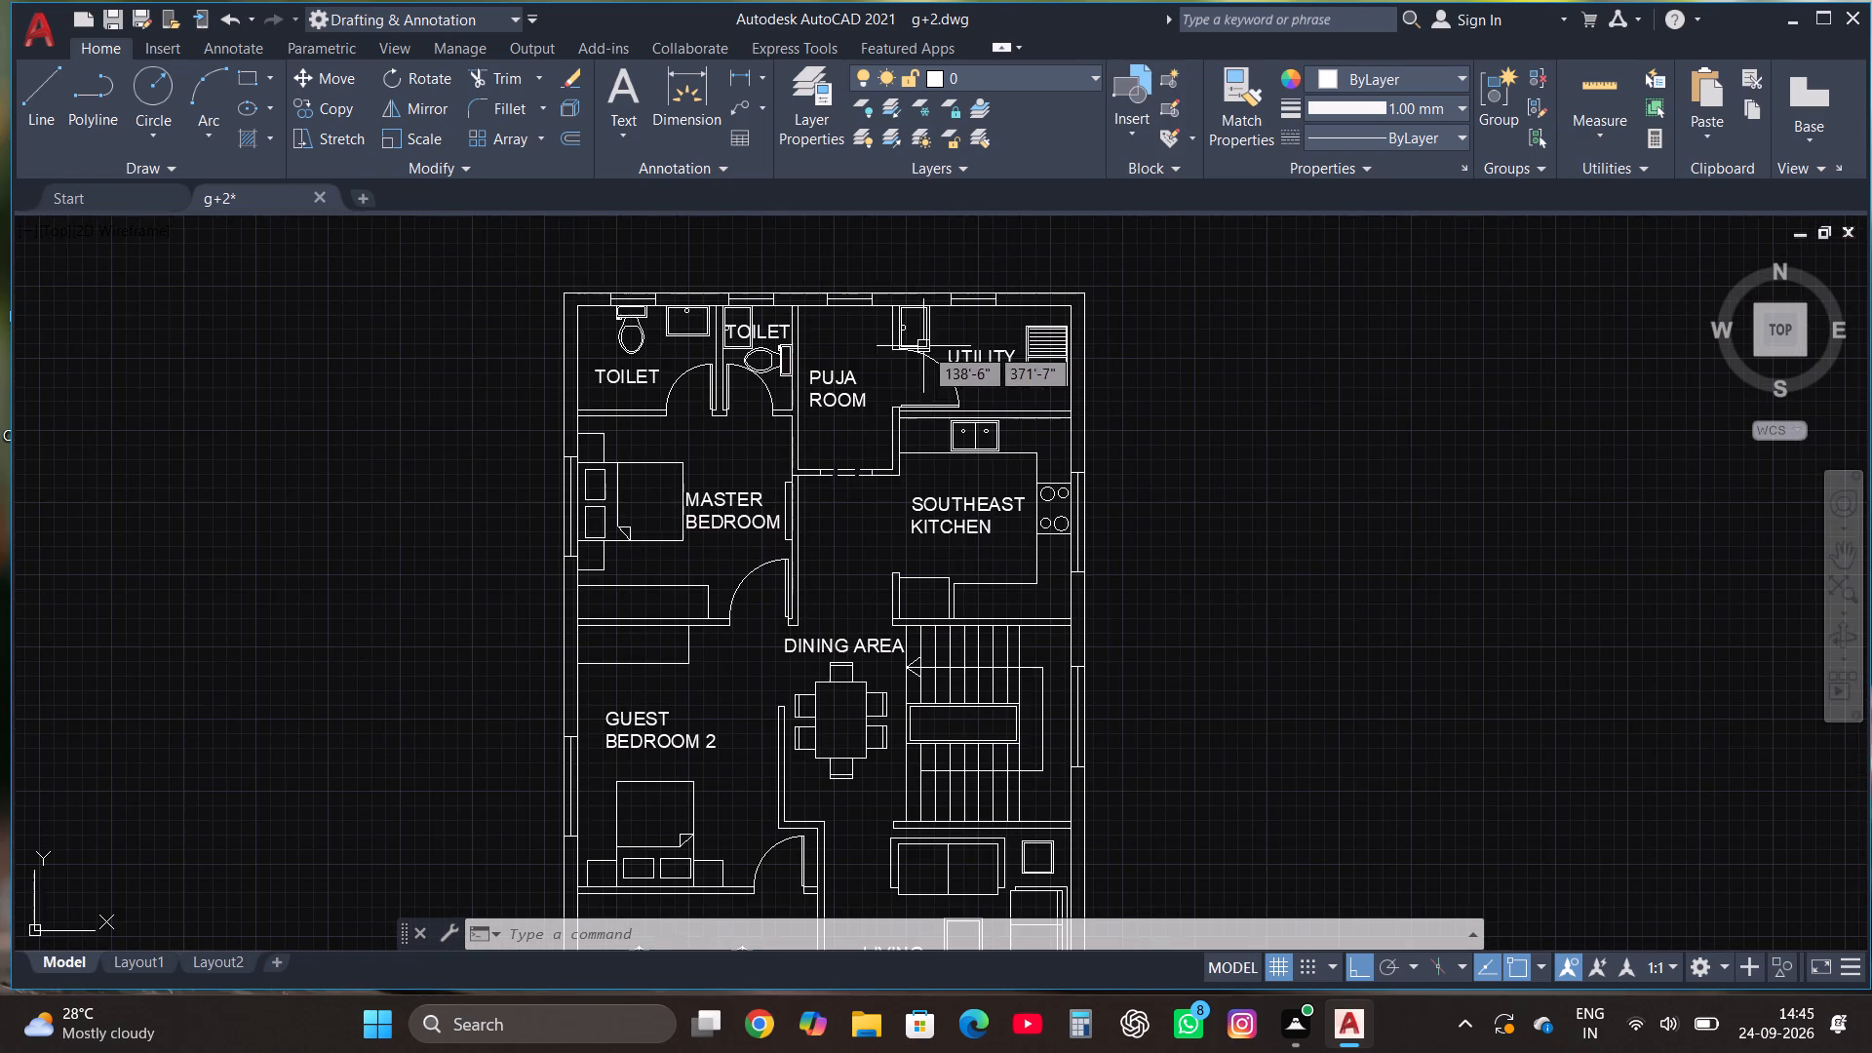
left_click(775, 353)
left_click(320, 103)
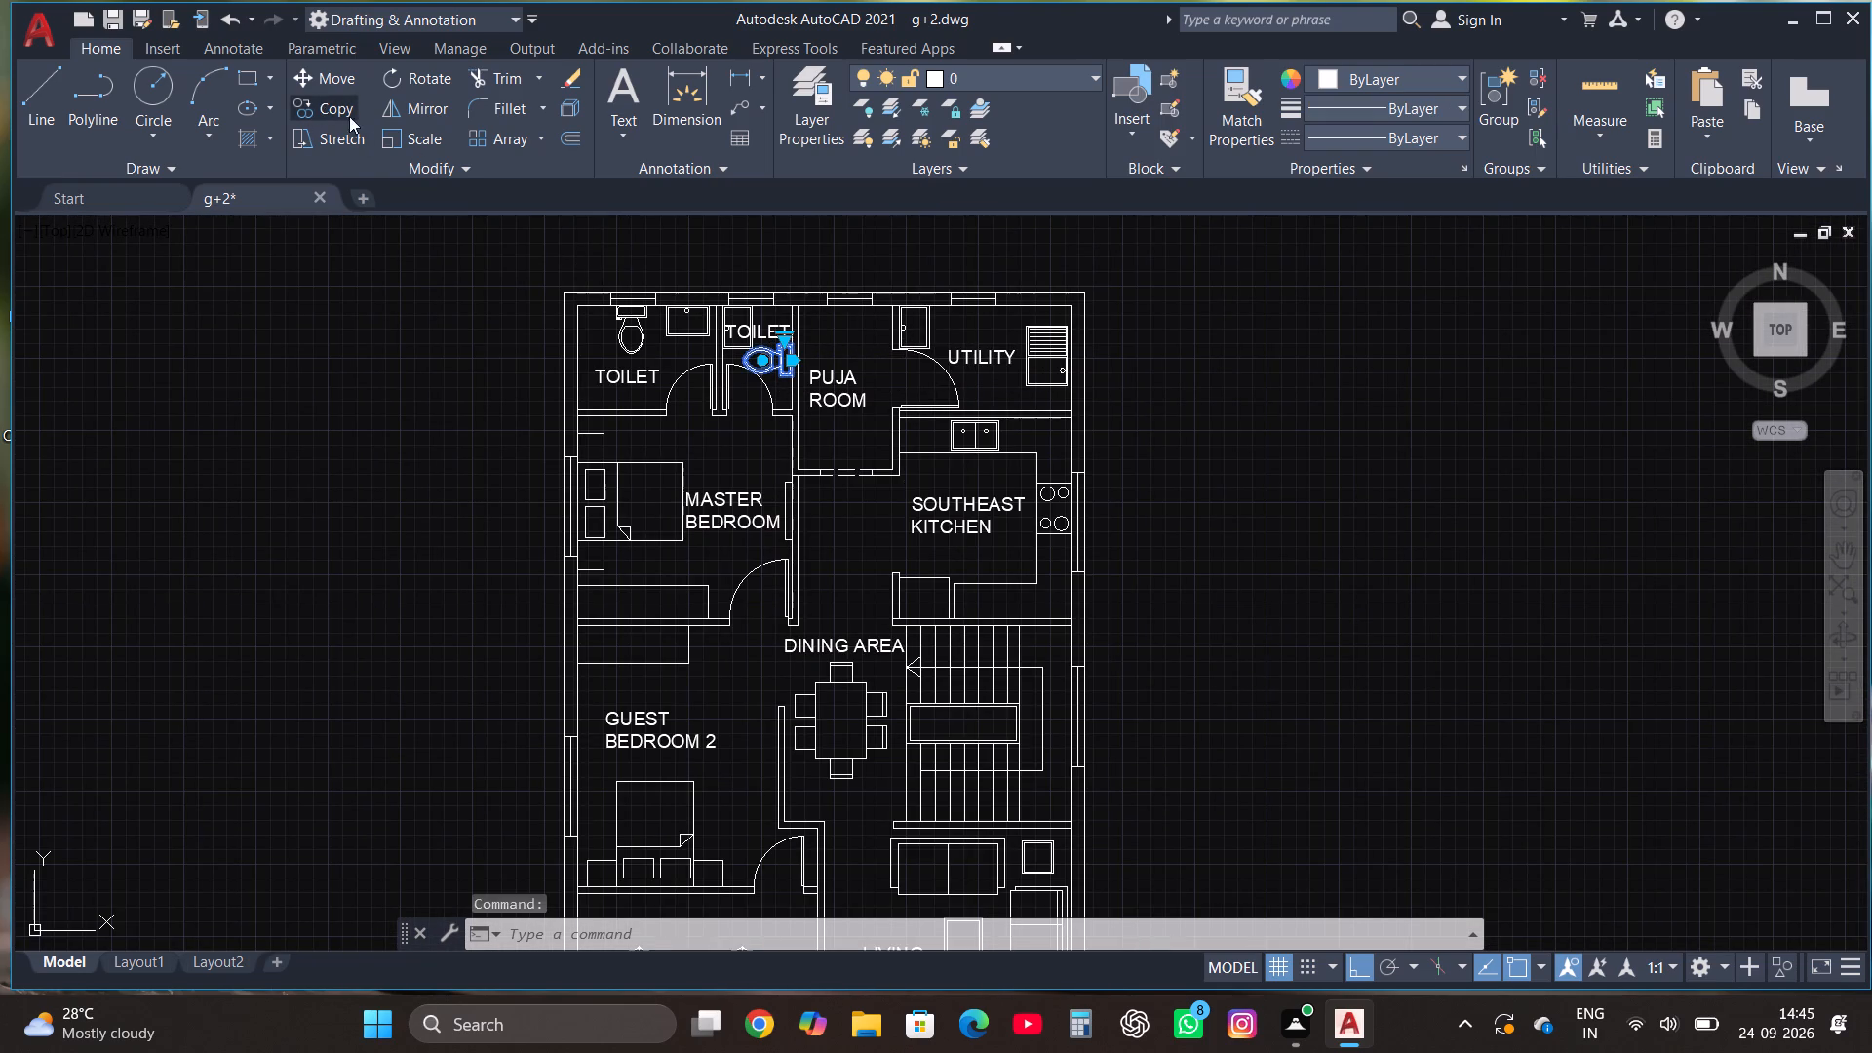
left_click(782, 369)
scroll(819, 309, "down", 2)
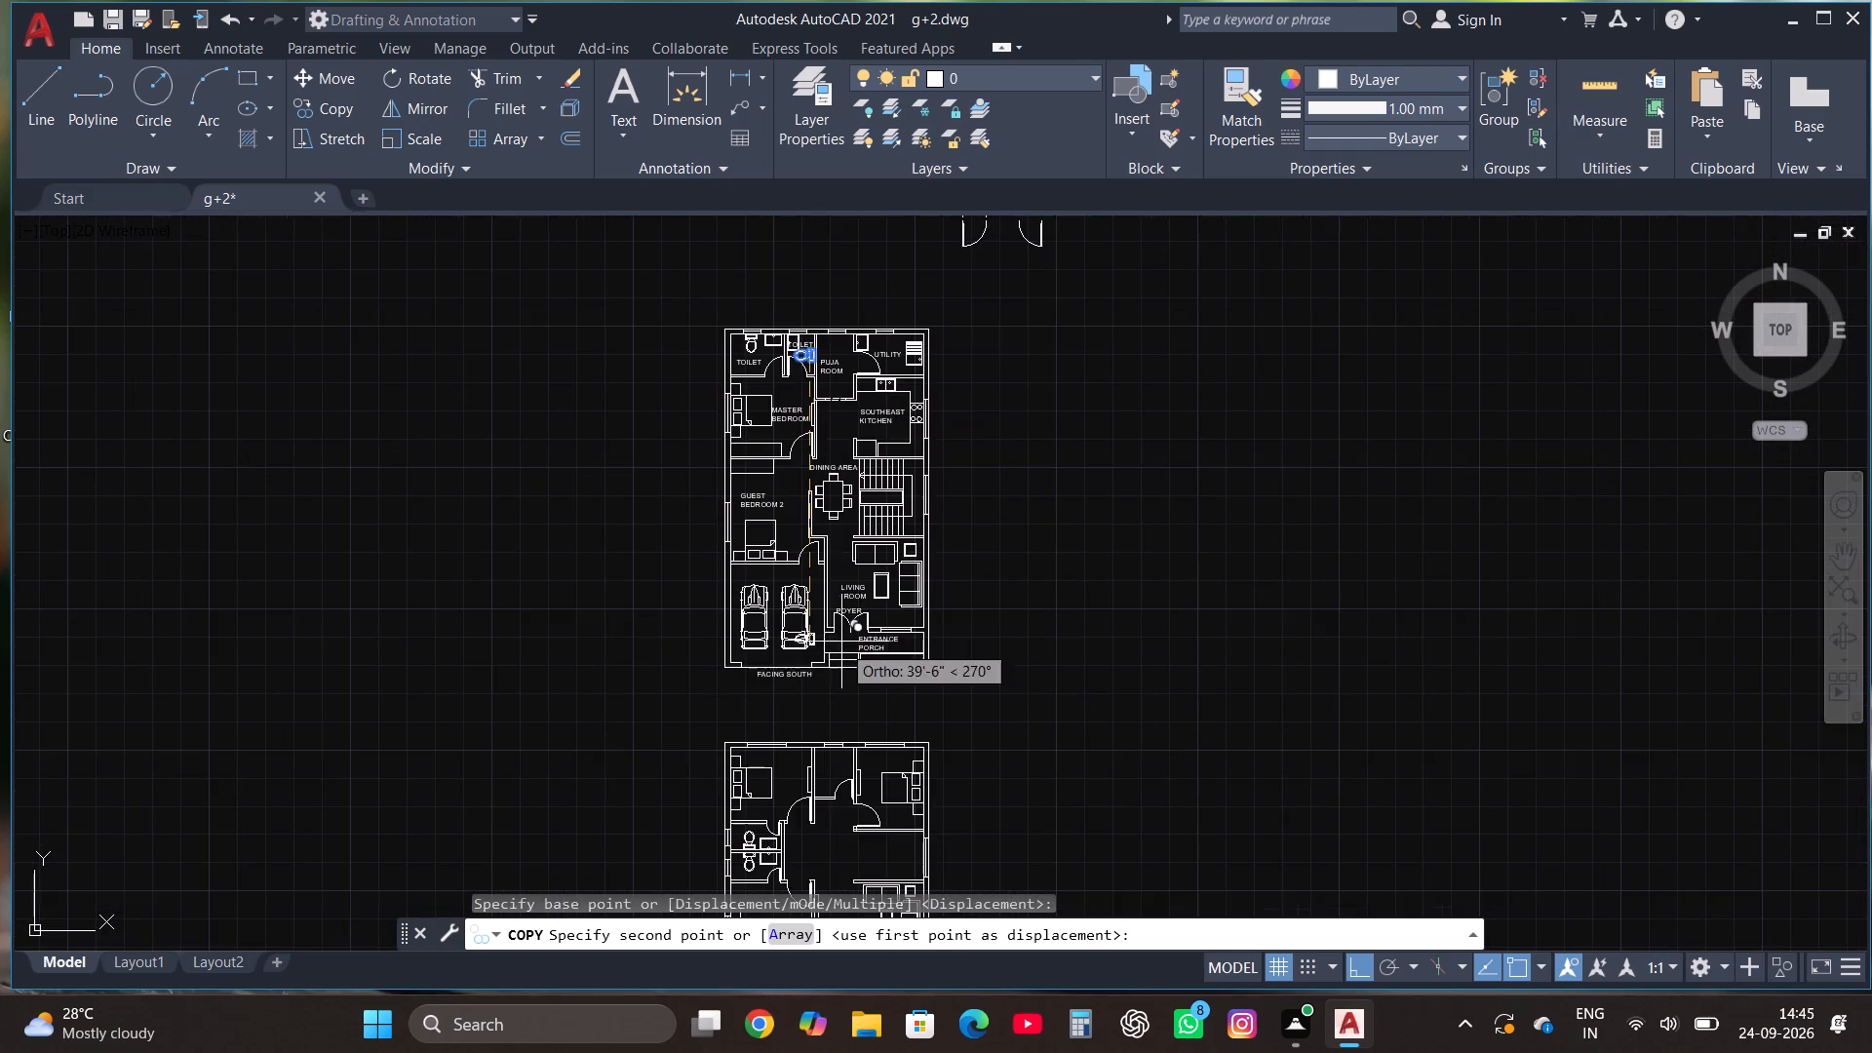
scroll(841, 831, "up", 3)
key("F8")
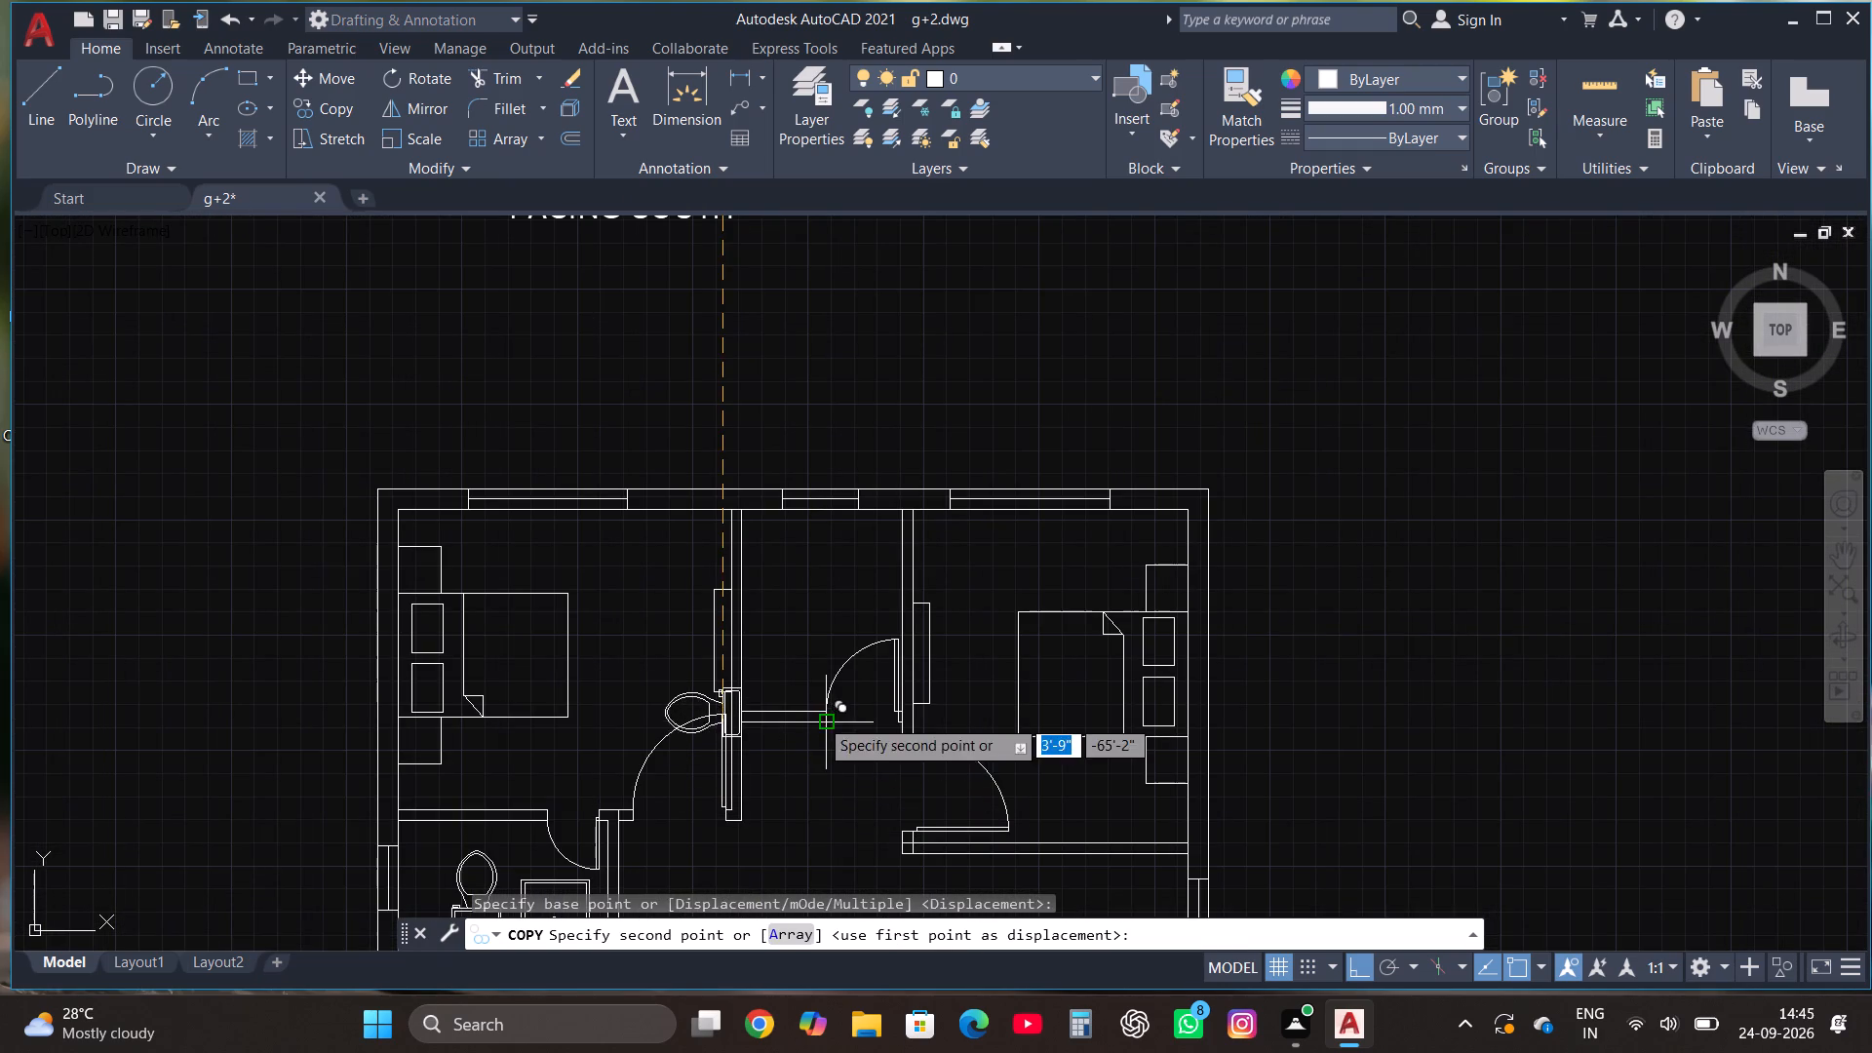
left_click(799, 602)
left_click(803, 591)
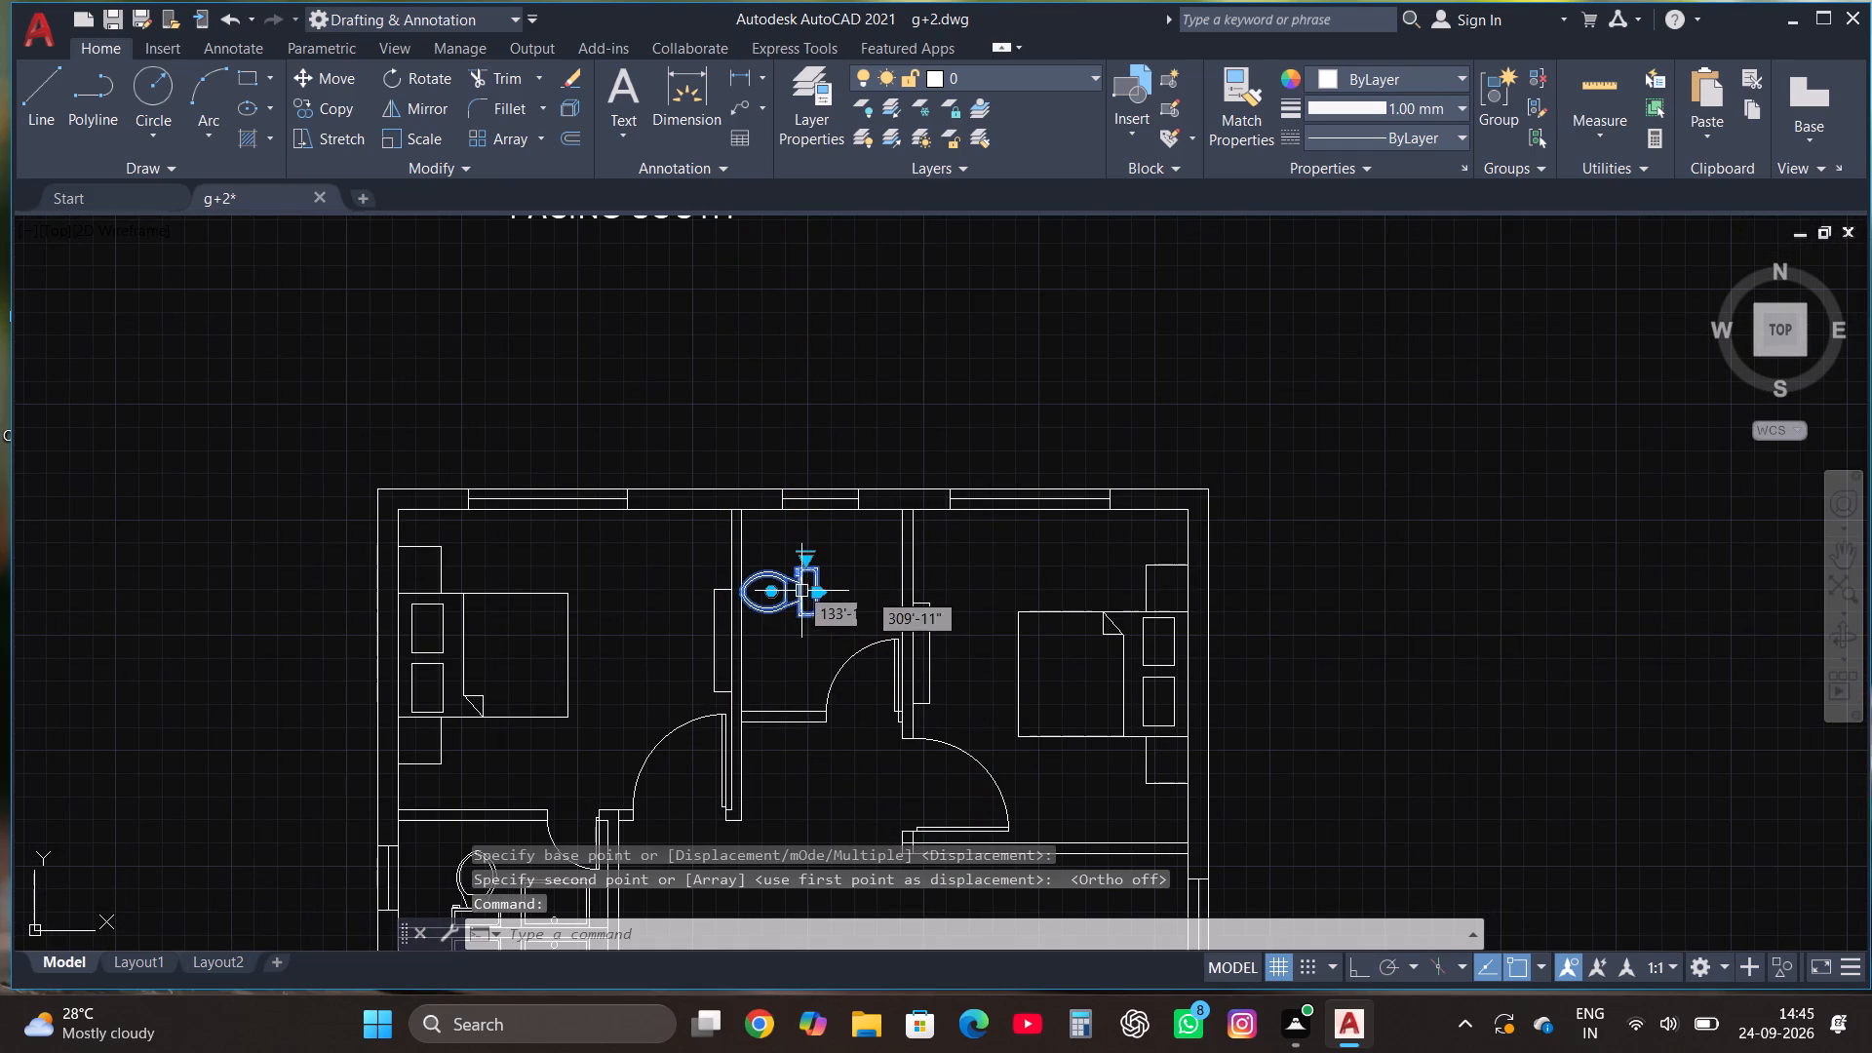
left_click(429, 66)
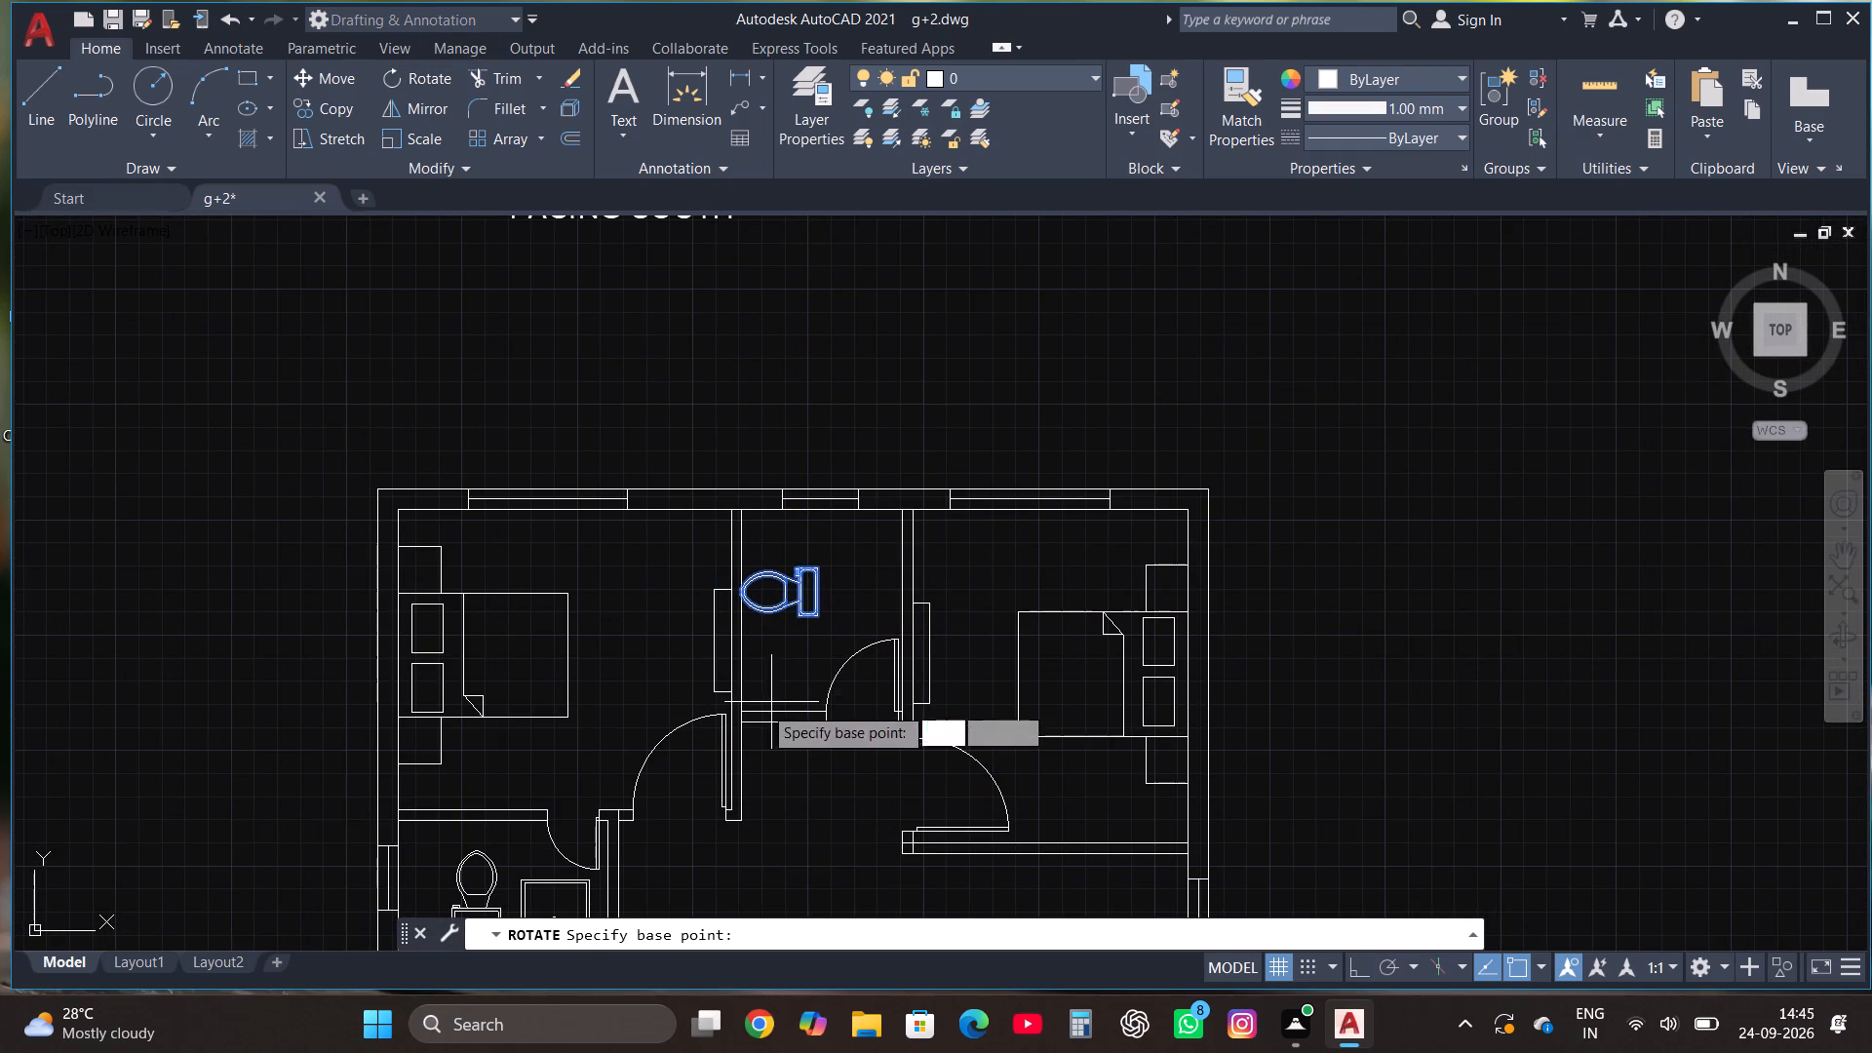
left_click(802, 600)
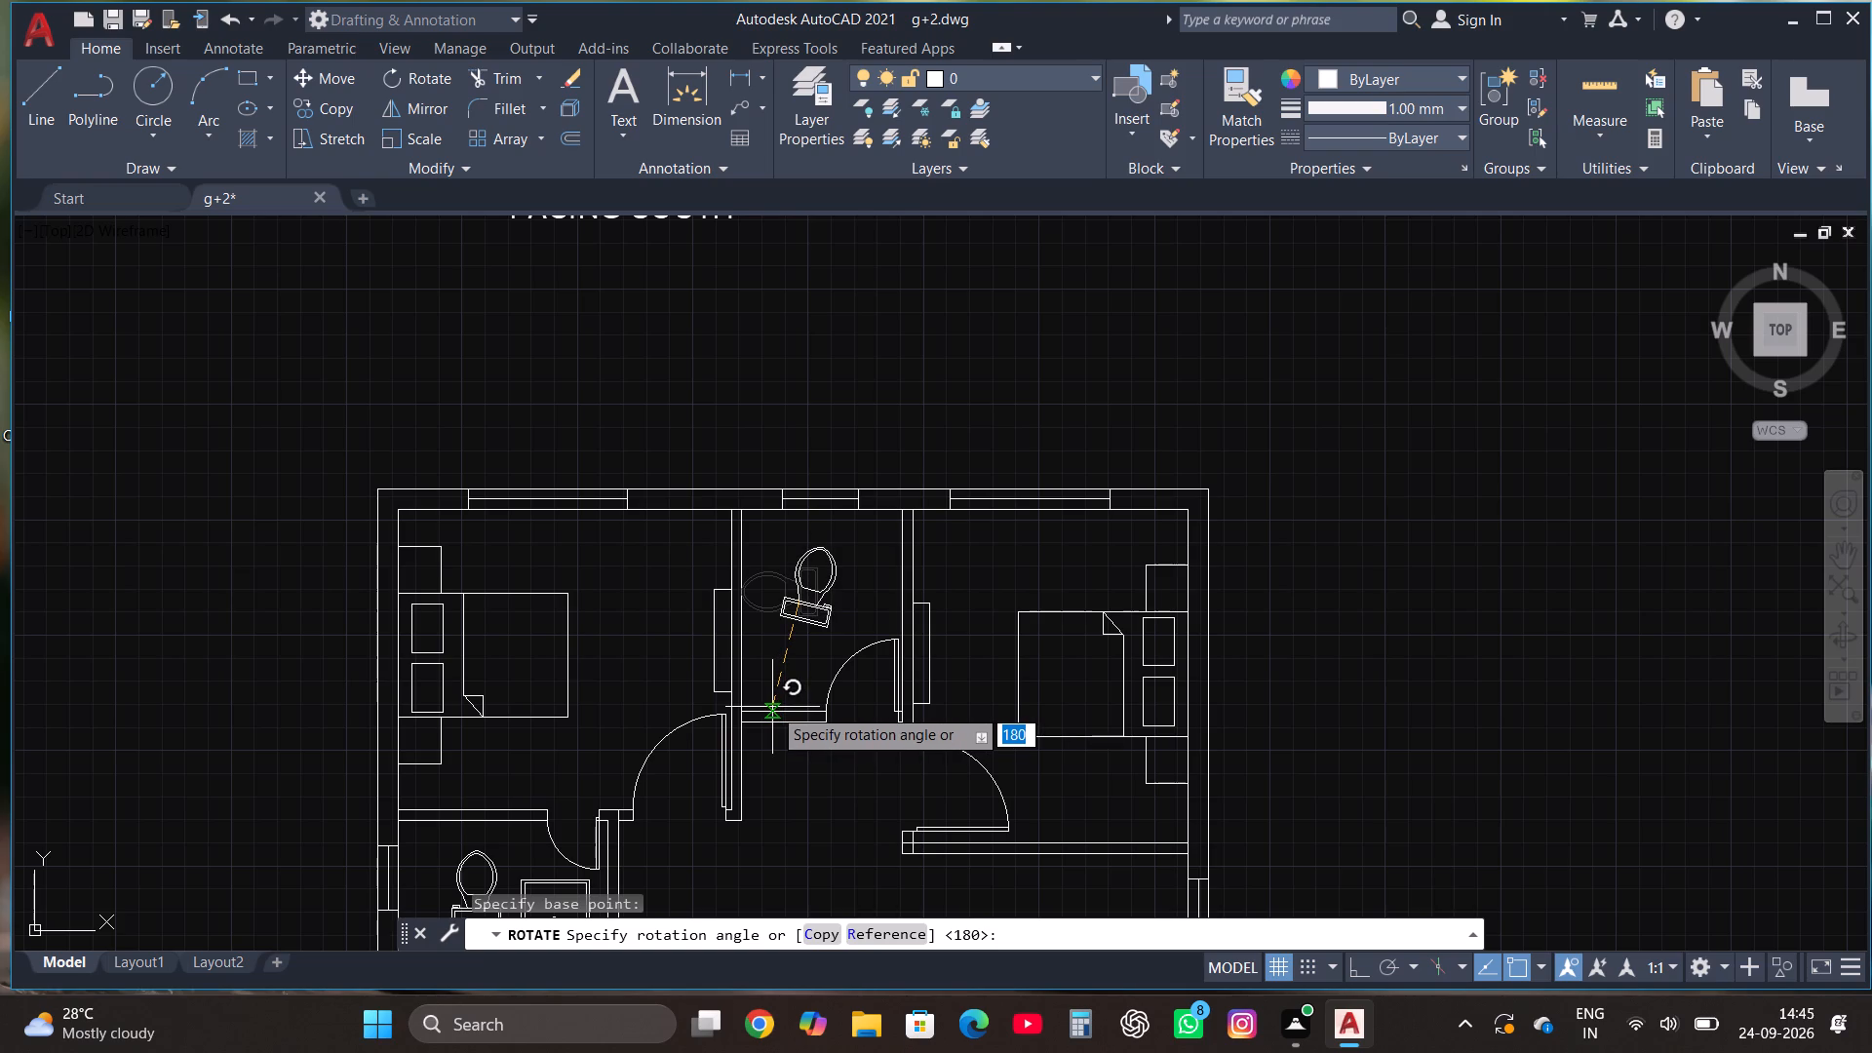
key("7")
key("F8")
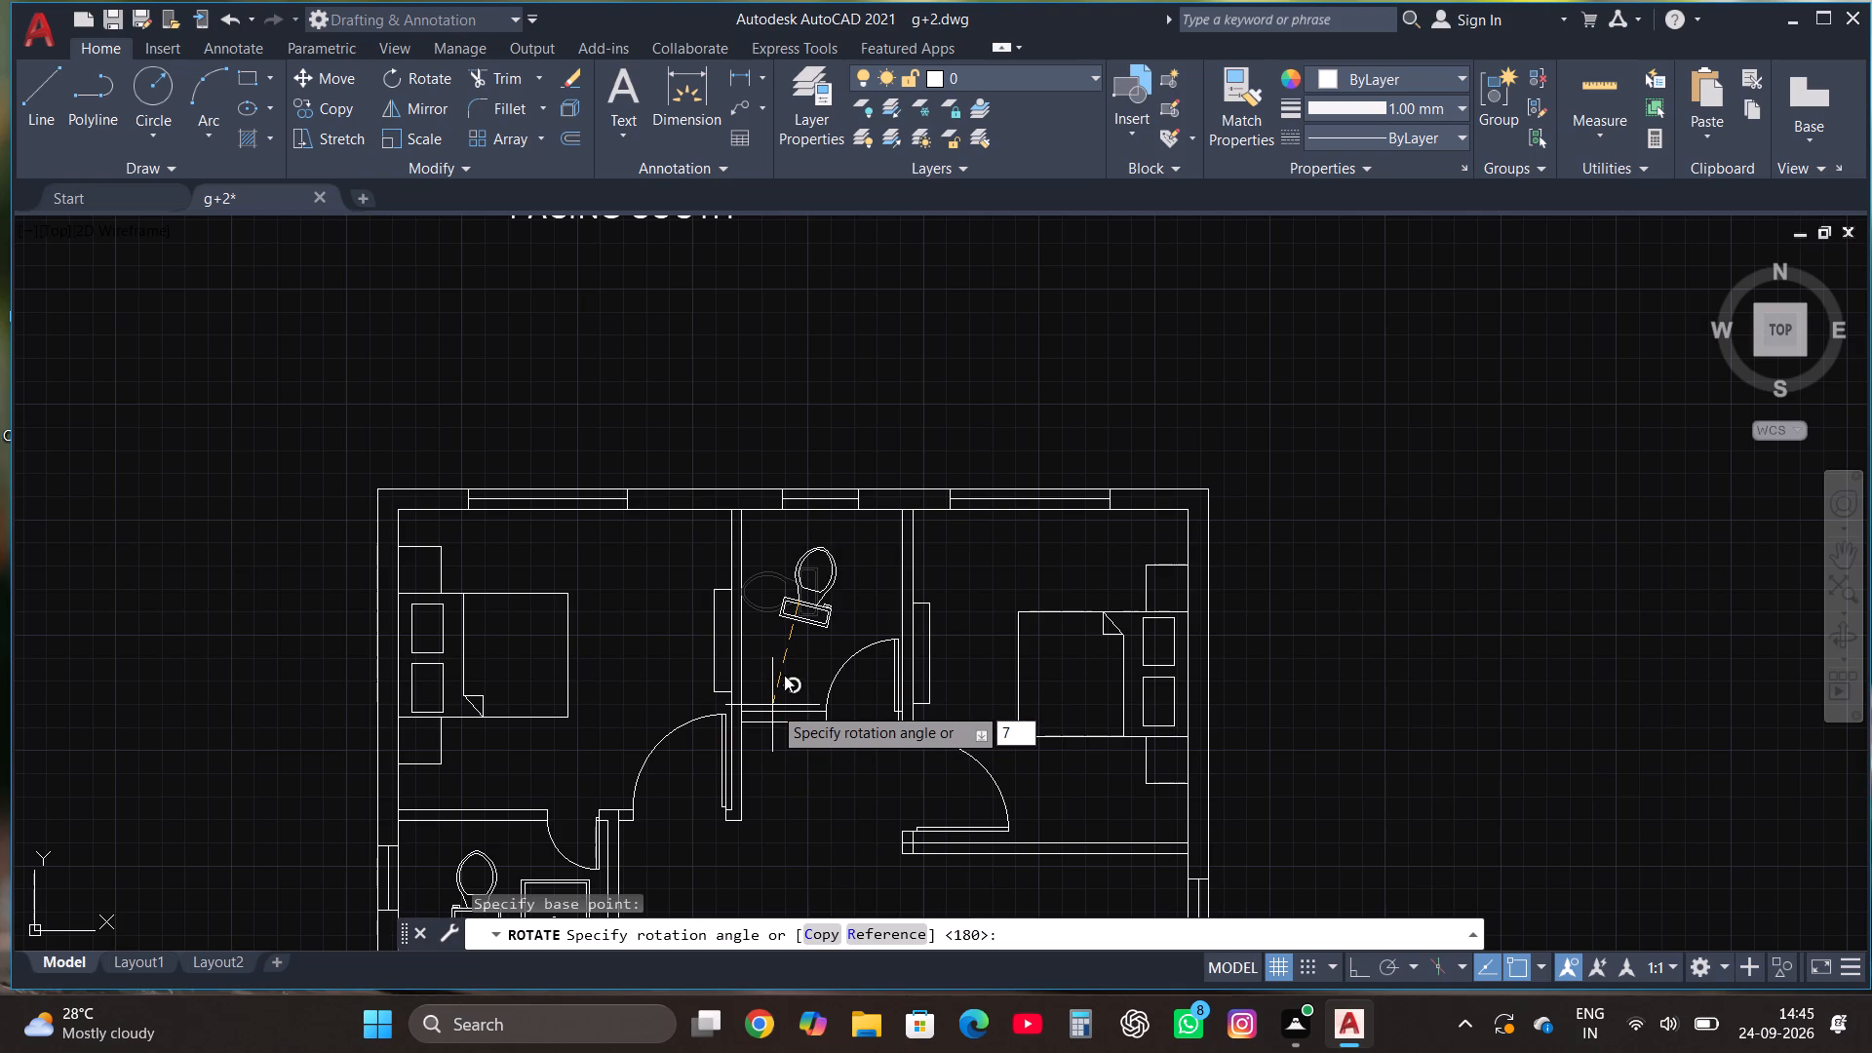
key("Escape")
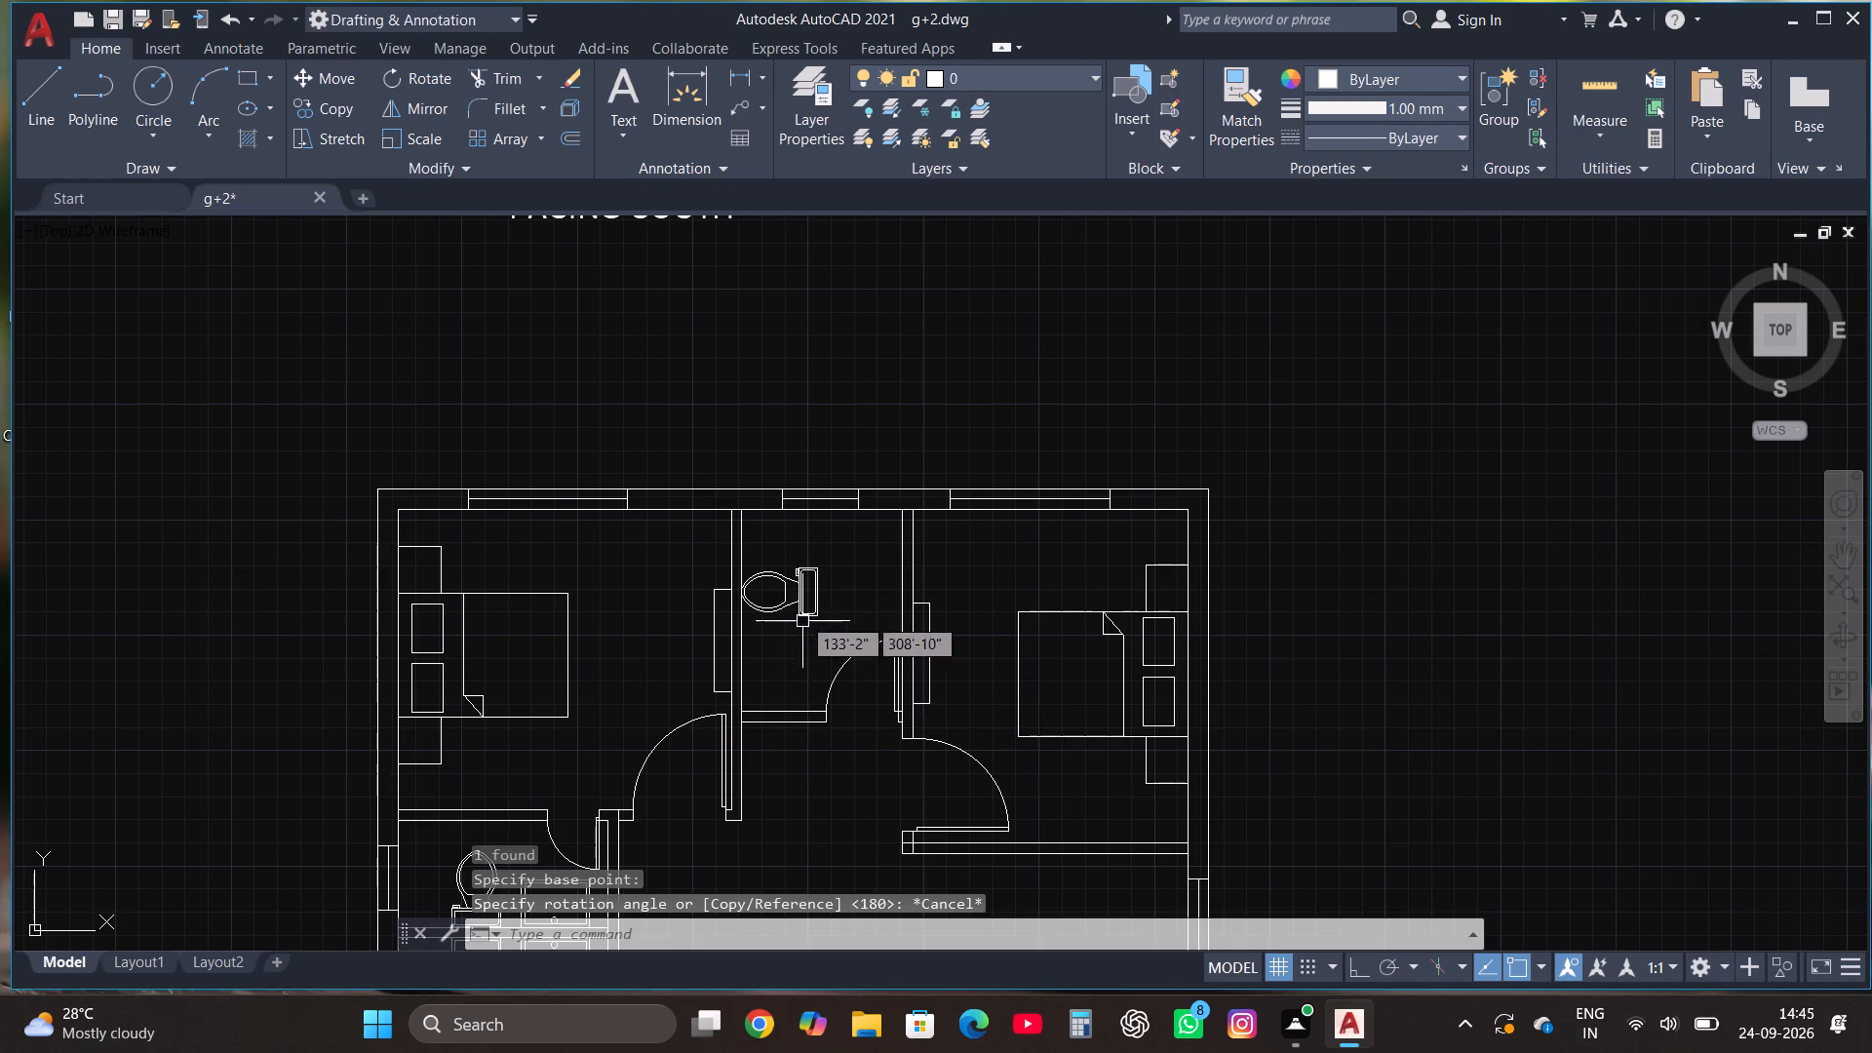
Rotate the copied water closet 180° so its tank faces the north-central toilet's west wall.
left_click(799, 601)
left_click(419, 73)
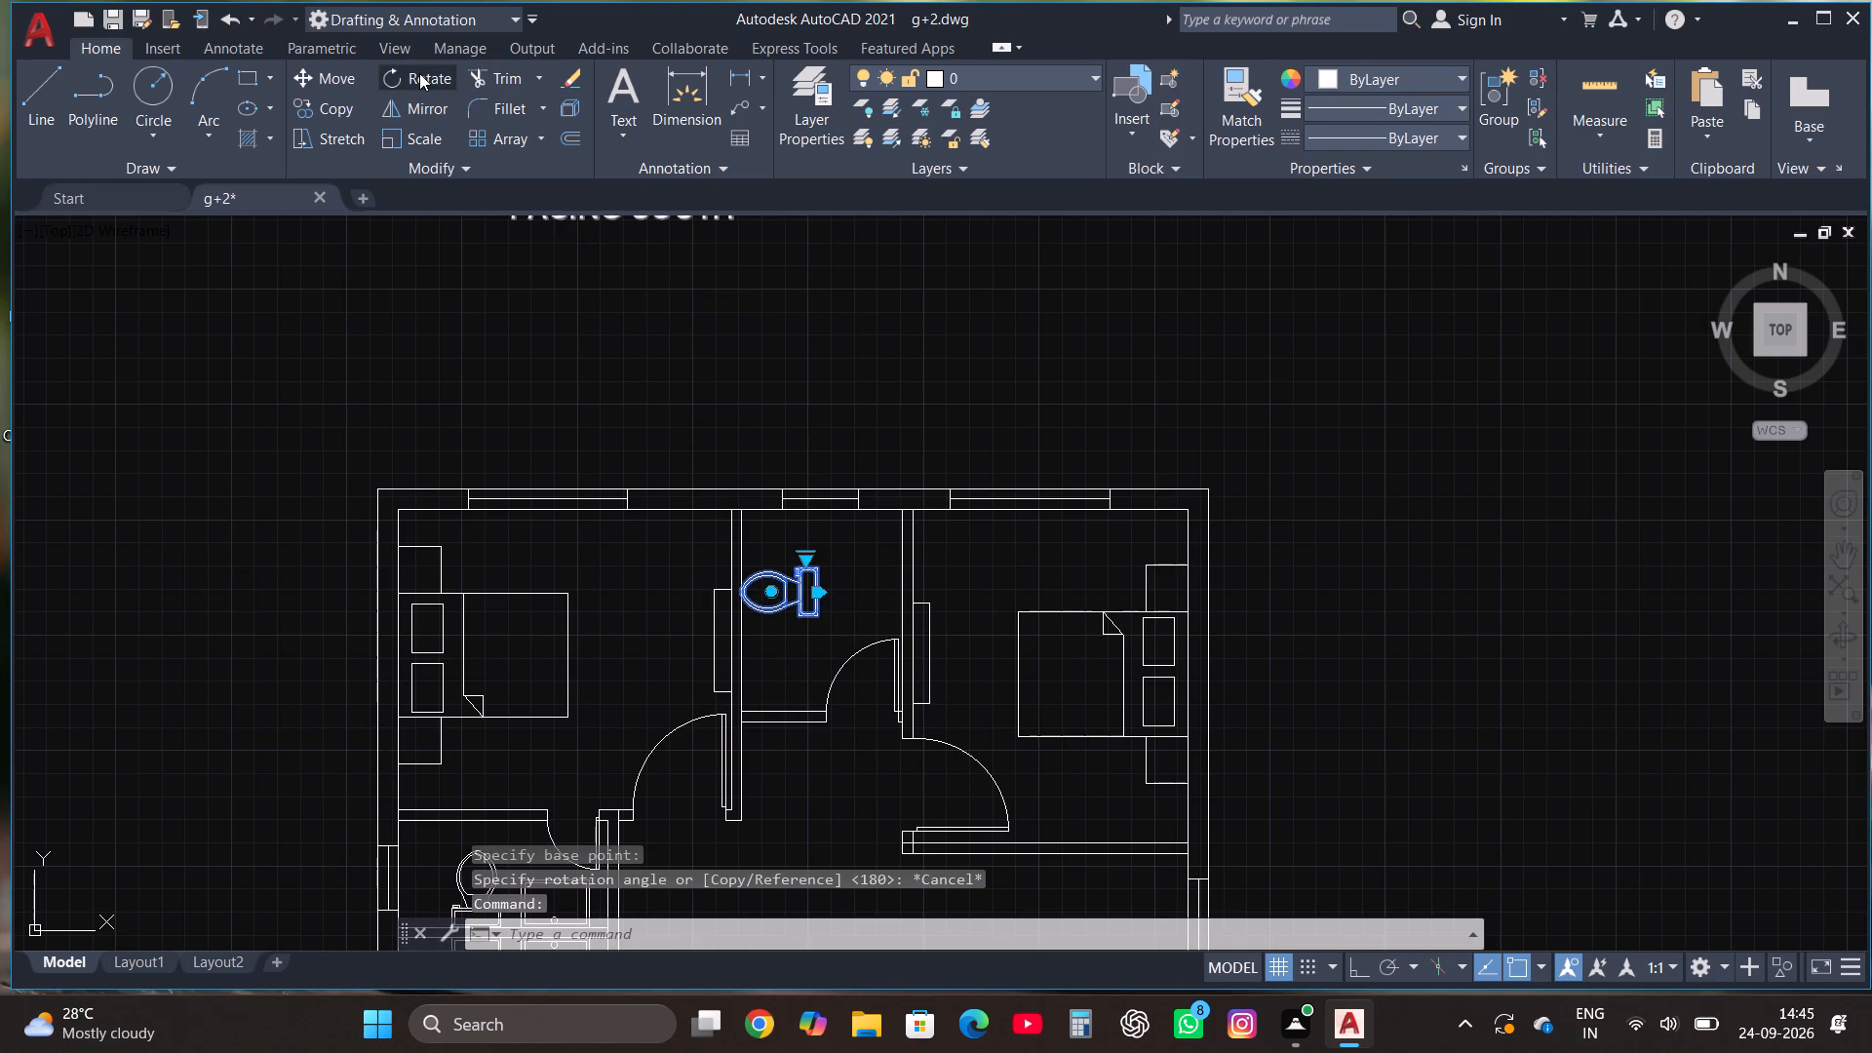
left_click(776, 599)
key("F8")
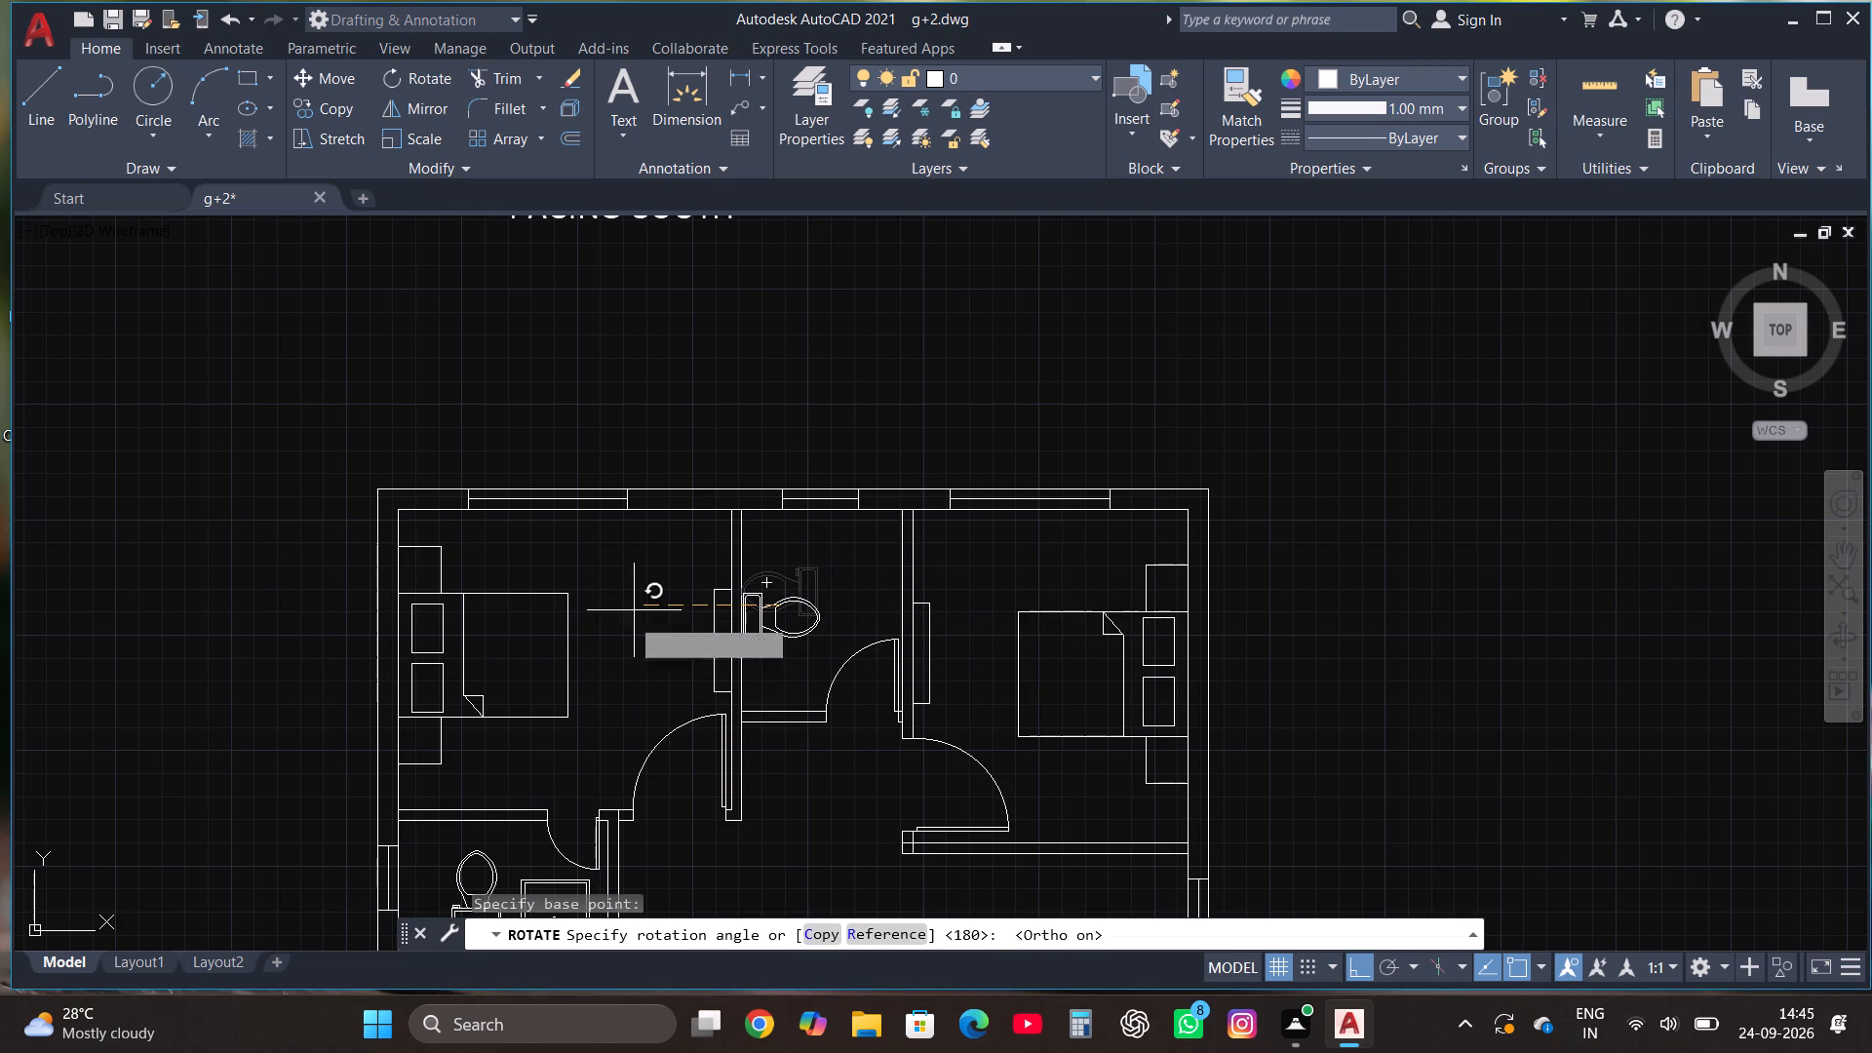
left_click(651, 591)
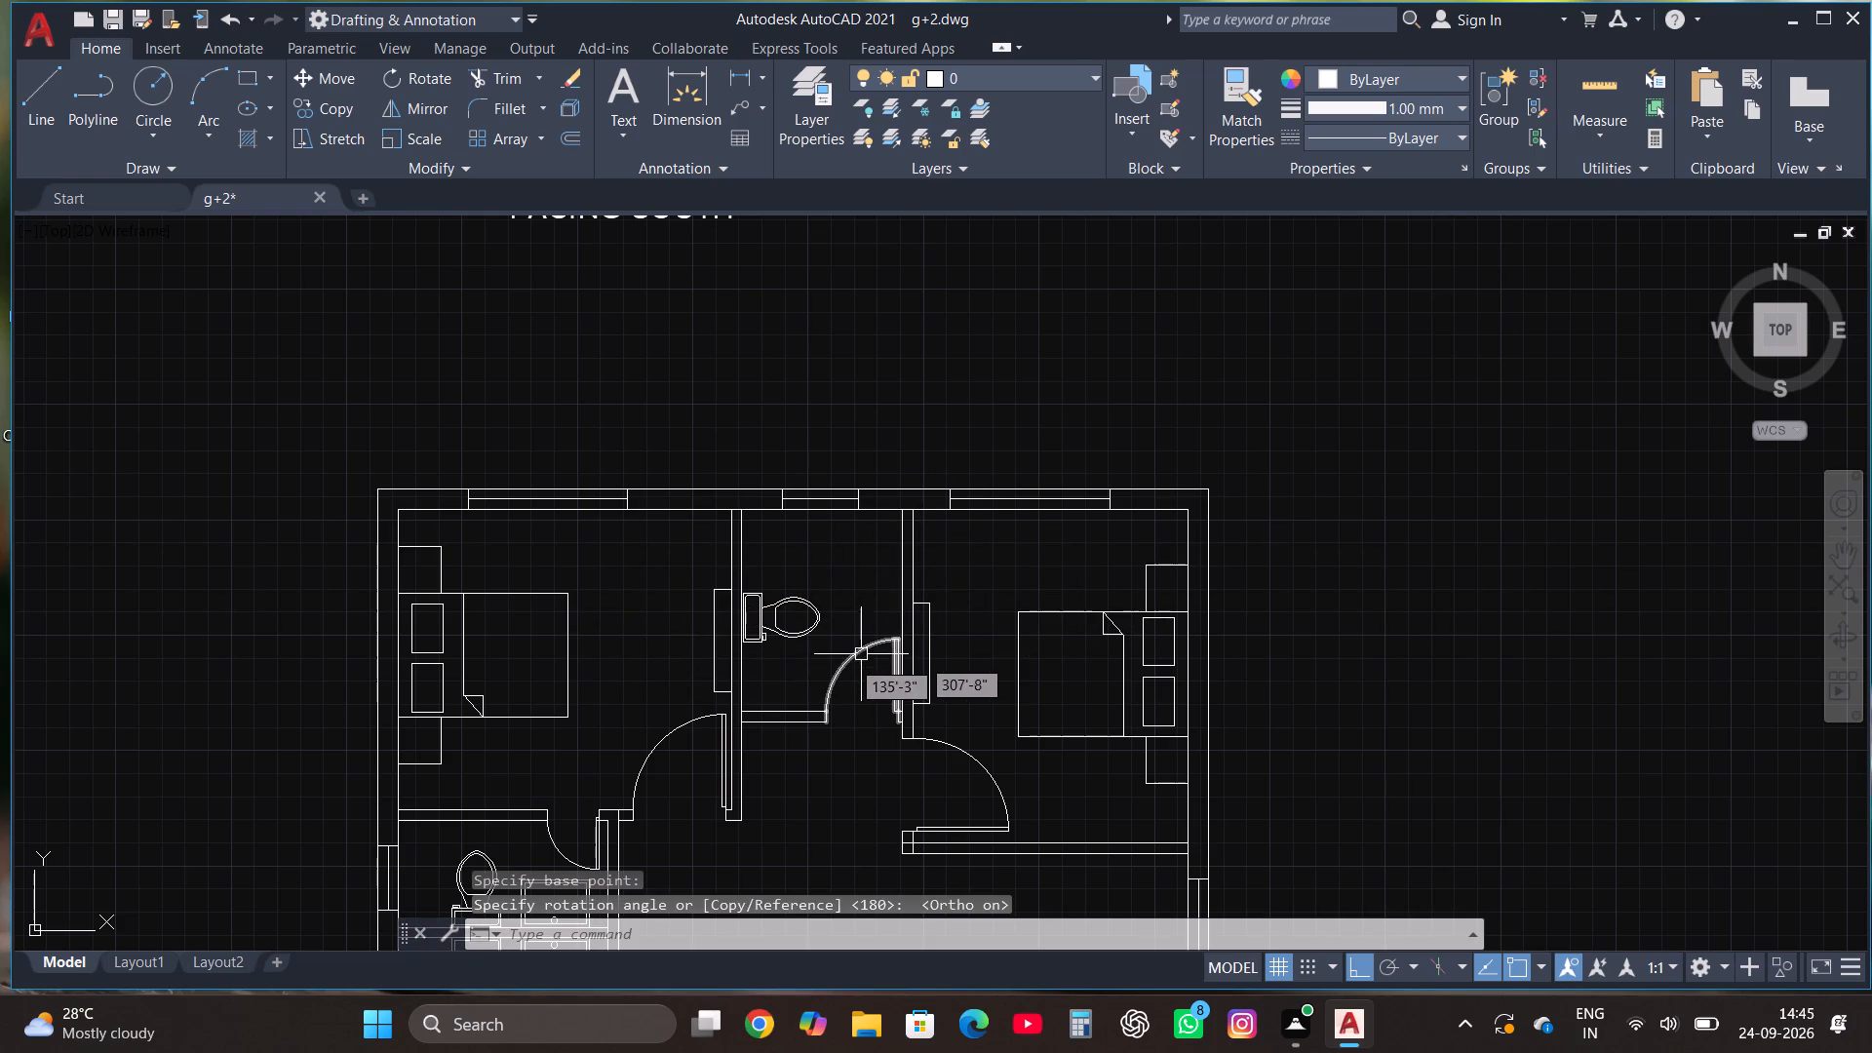
Move the rotated water closet straight north along the west wall, closer to the toilet's north wall.
scroll(845, 659, "up", 1)
left_click(763, 594)
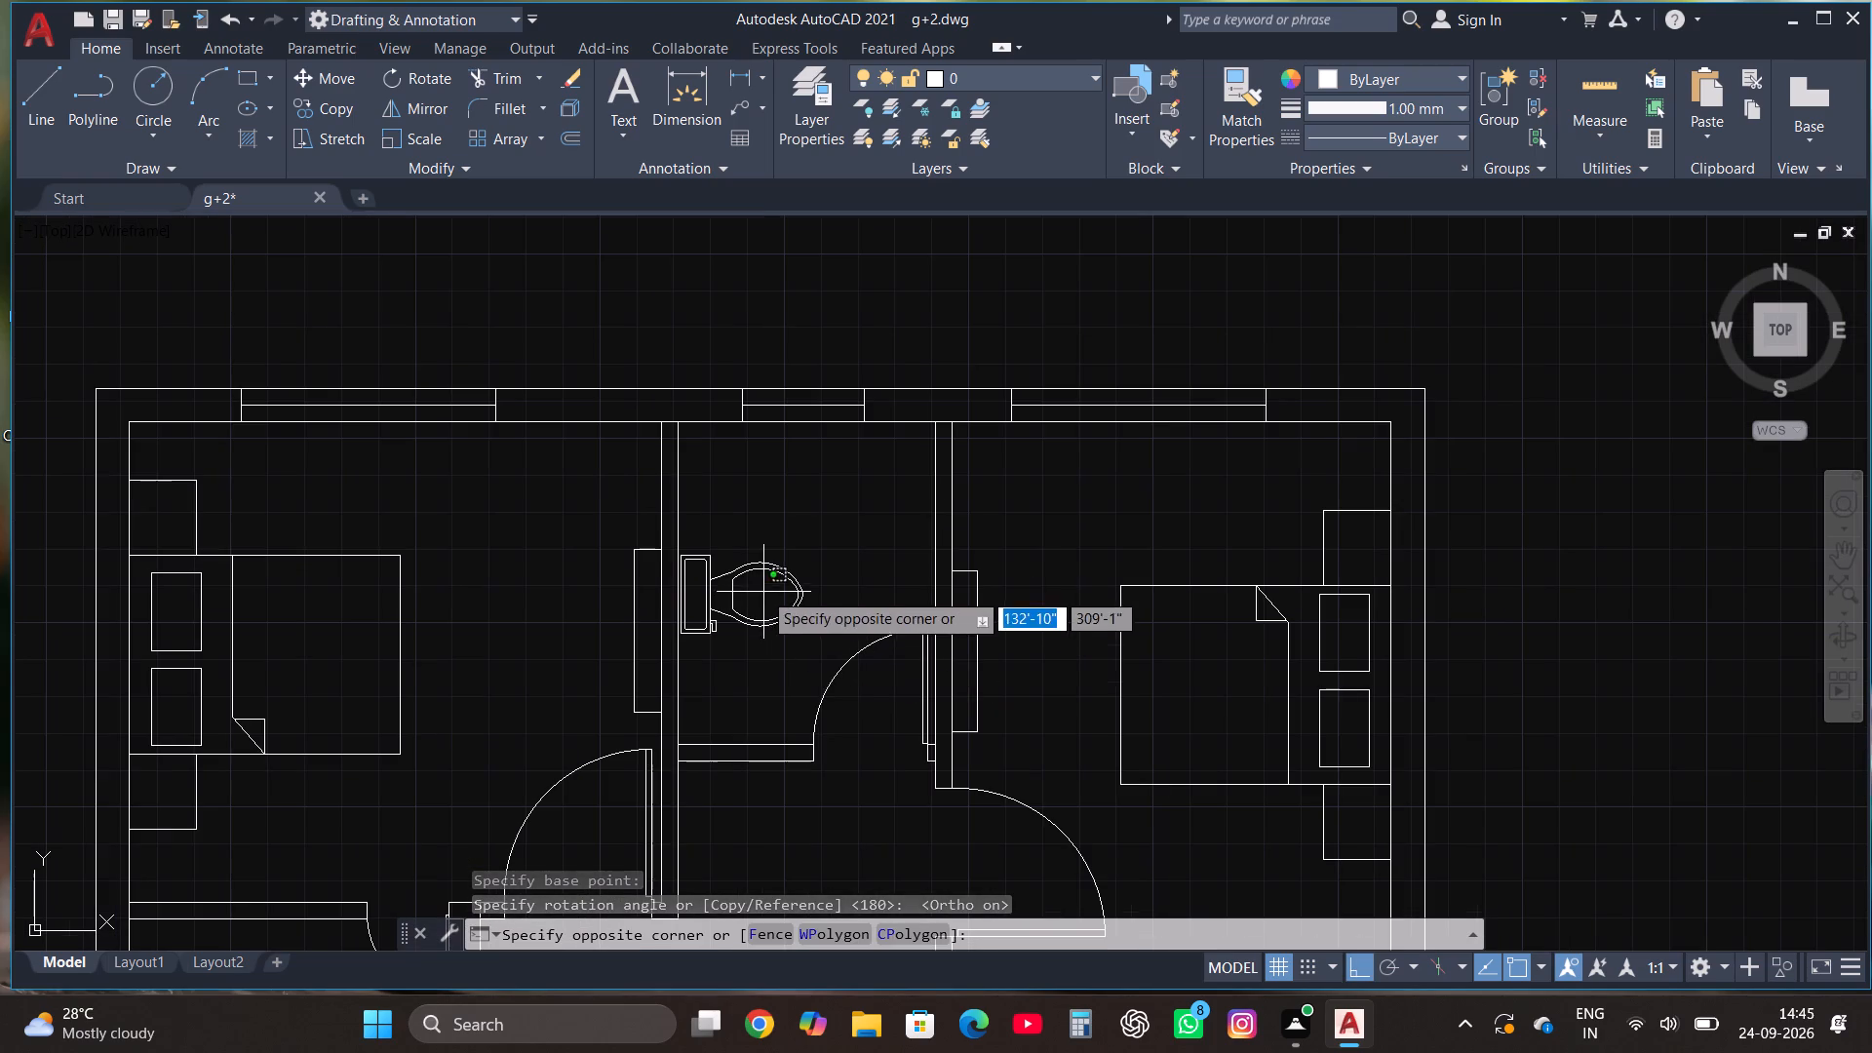
left_click(750, 556)
left_click(338, 83)
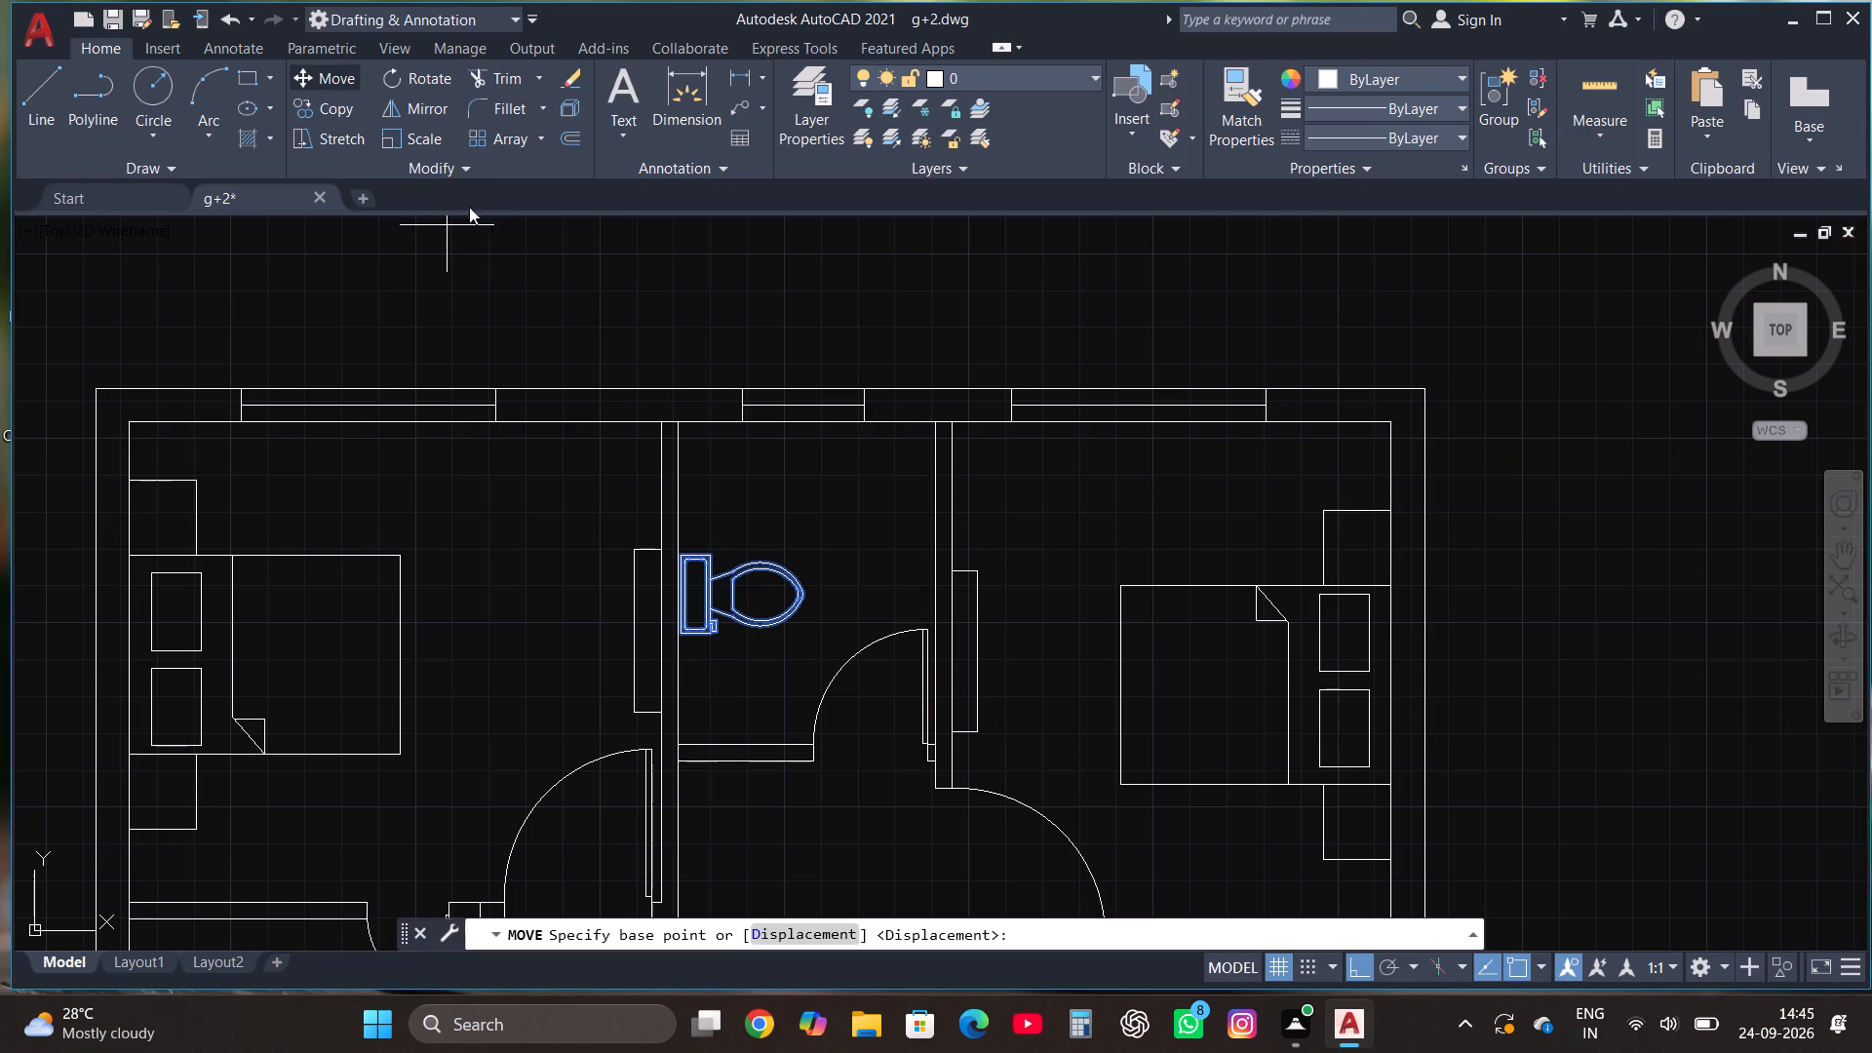
left_click(745, 569)
left_click(751, 487)
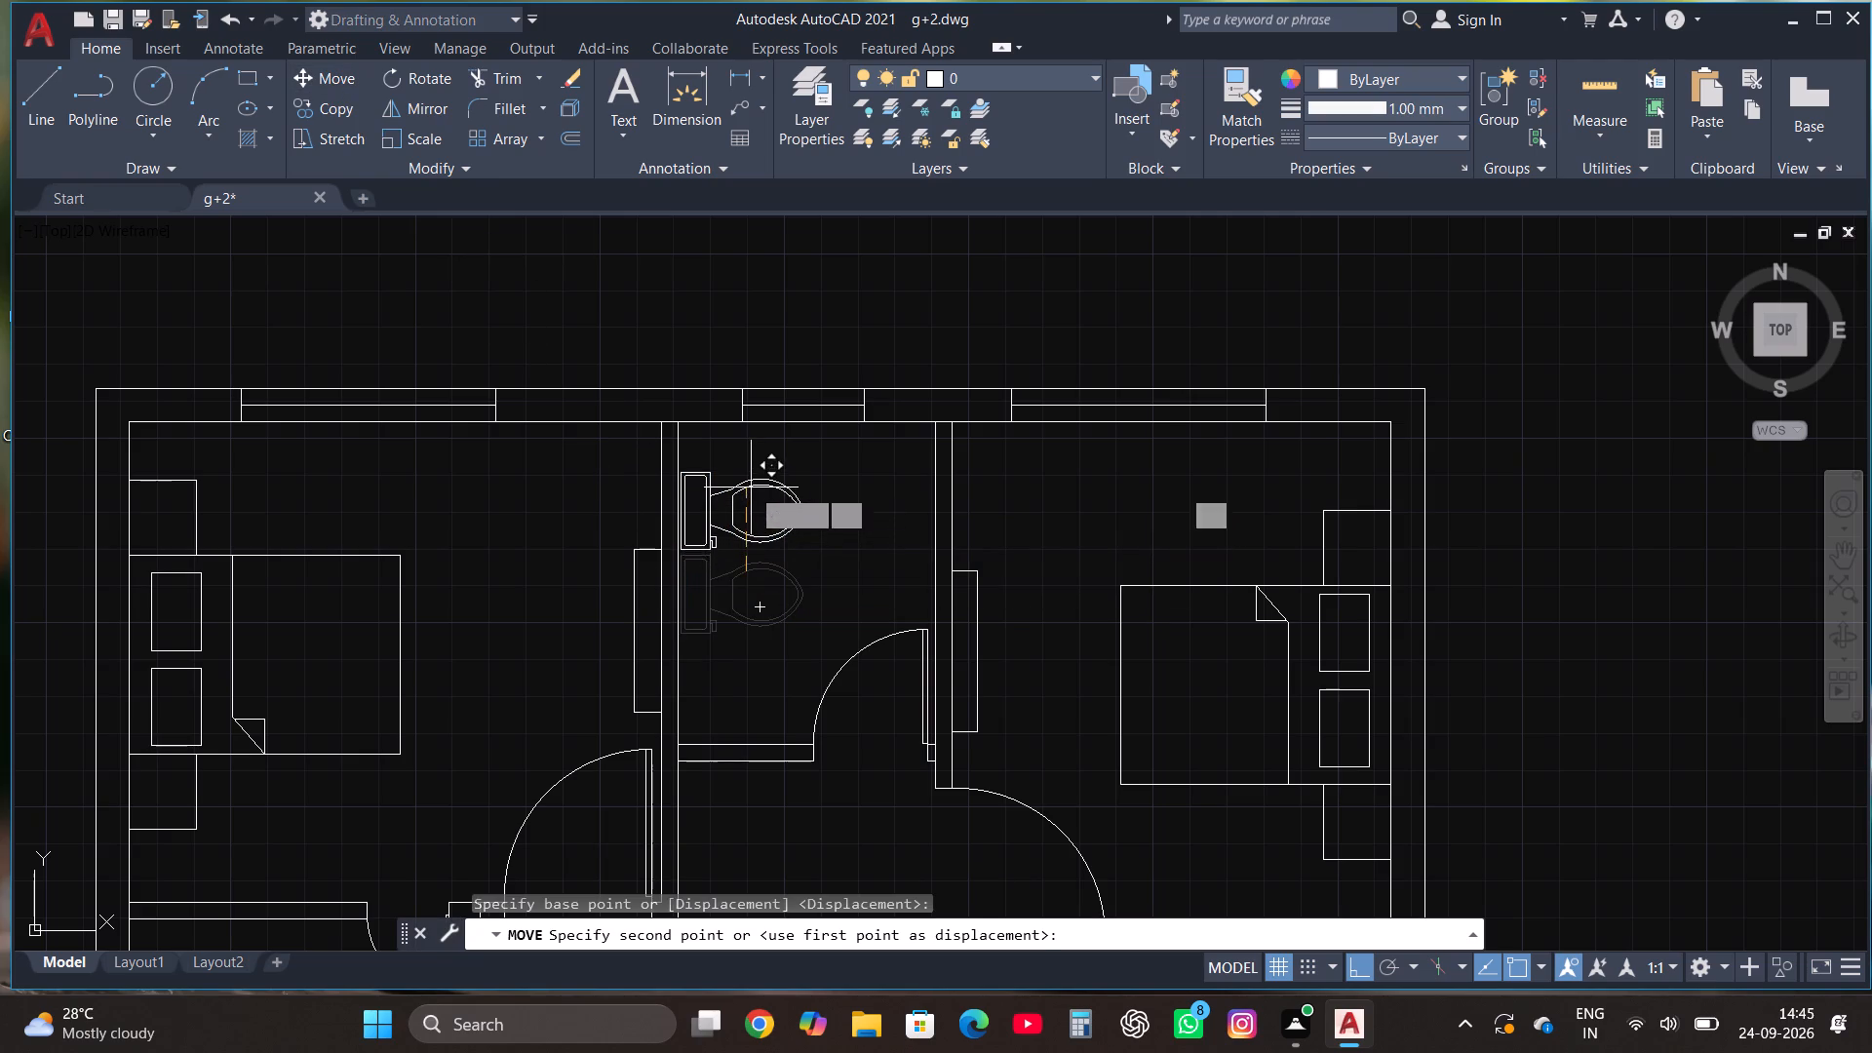
Copy the washbasin from the ground-floor toilet beside the puja room into the southwest corner of the new plan's north-central toilet.
scroll(789, 686, "down", 4)
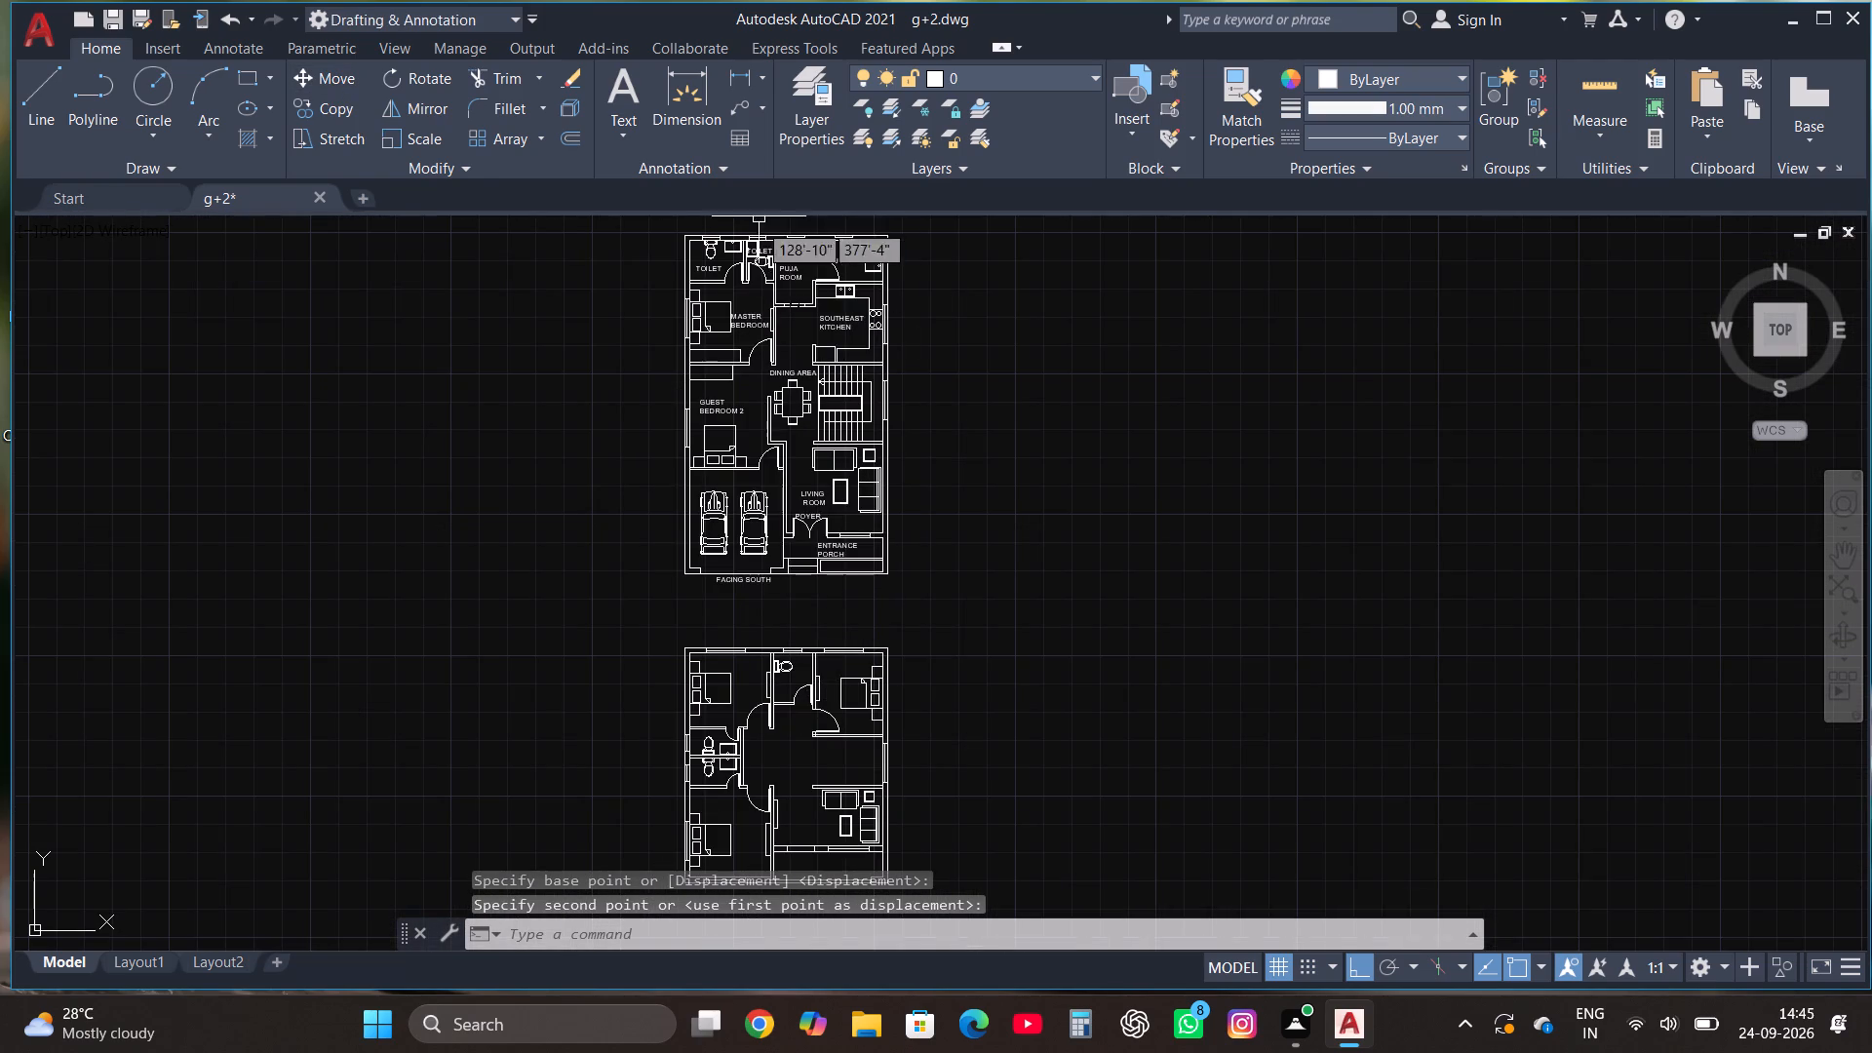
scroll(758, 222, "up", 4)
scroll(756, 391, "up", 1)
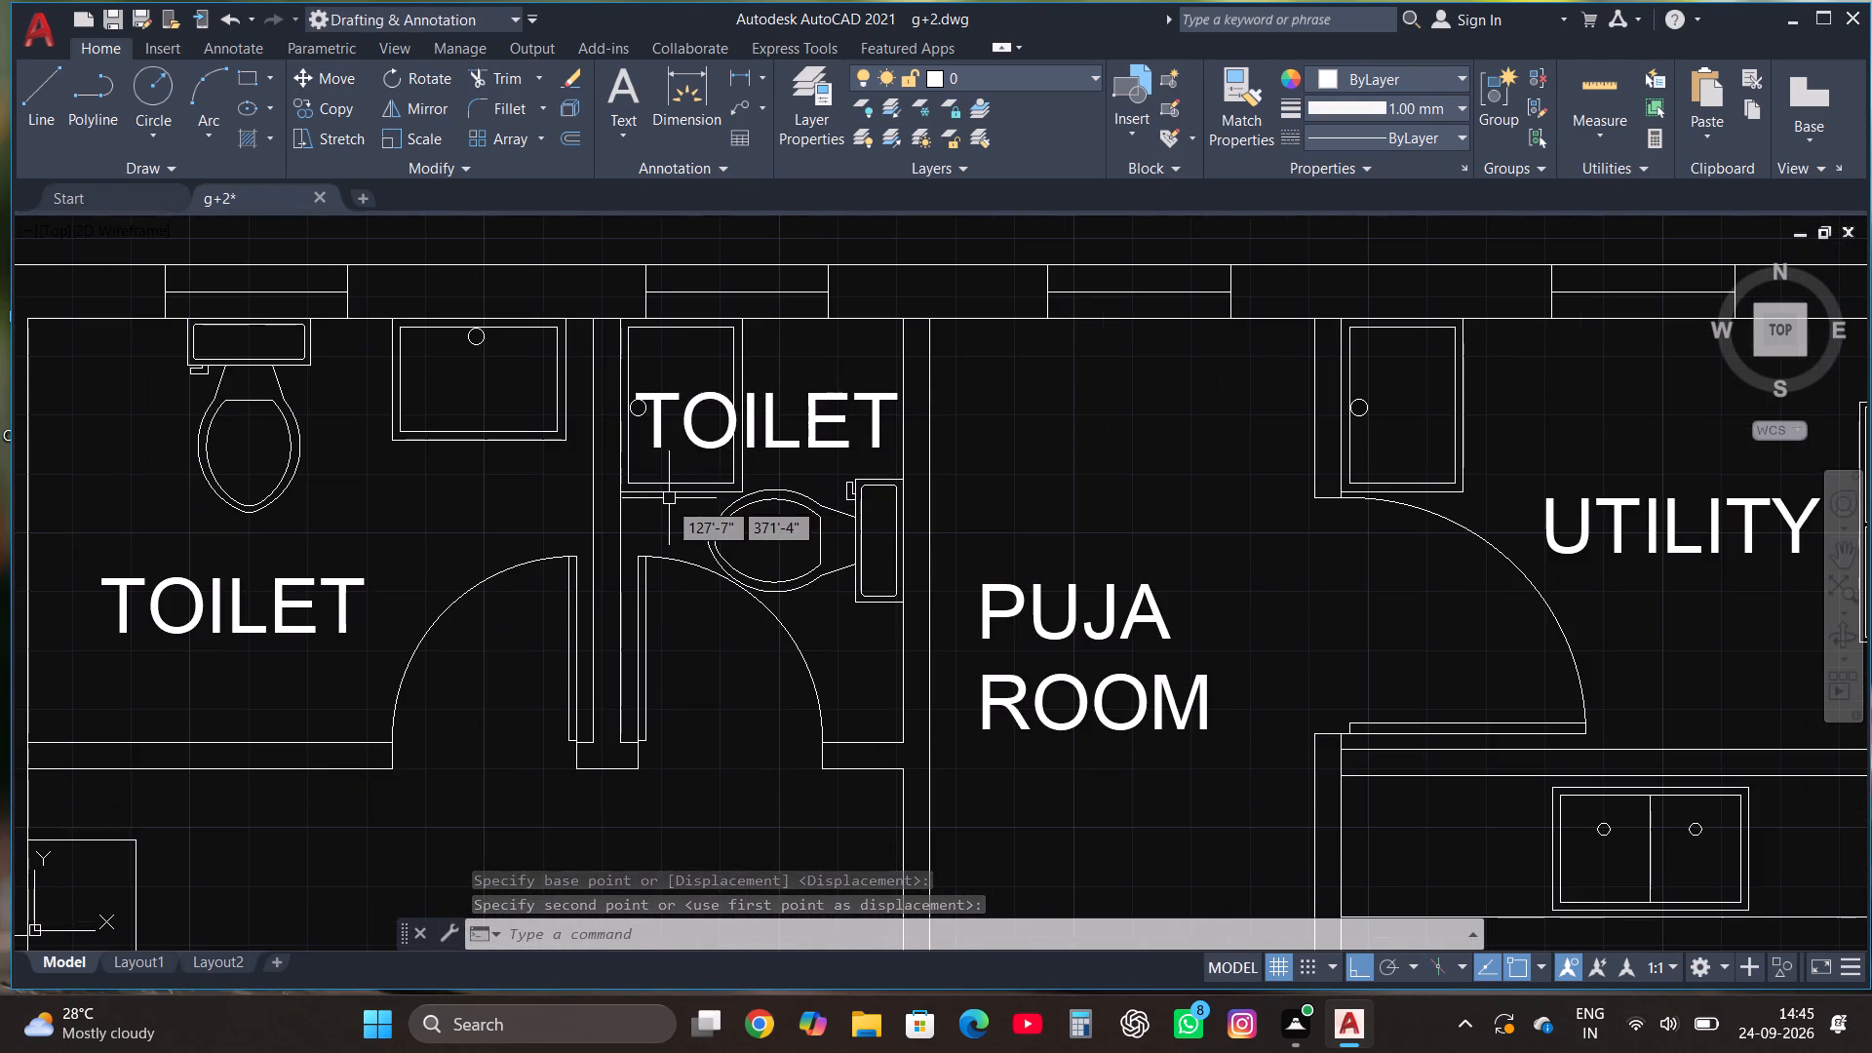
left_click(667, 500)
left_click(648, 473)
left_click(637, 410)
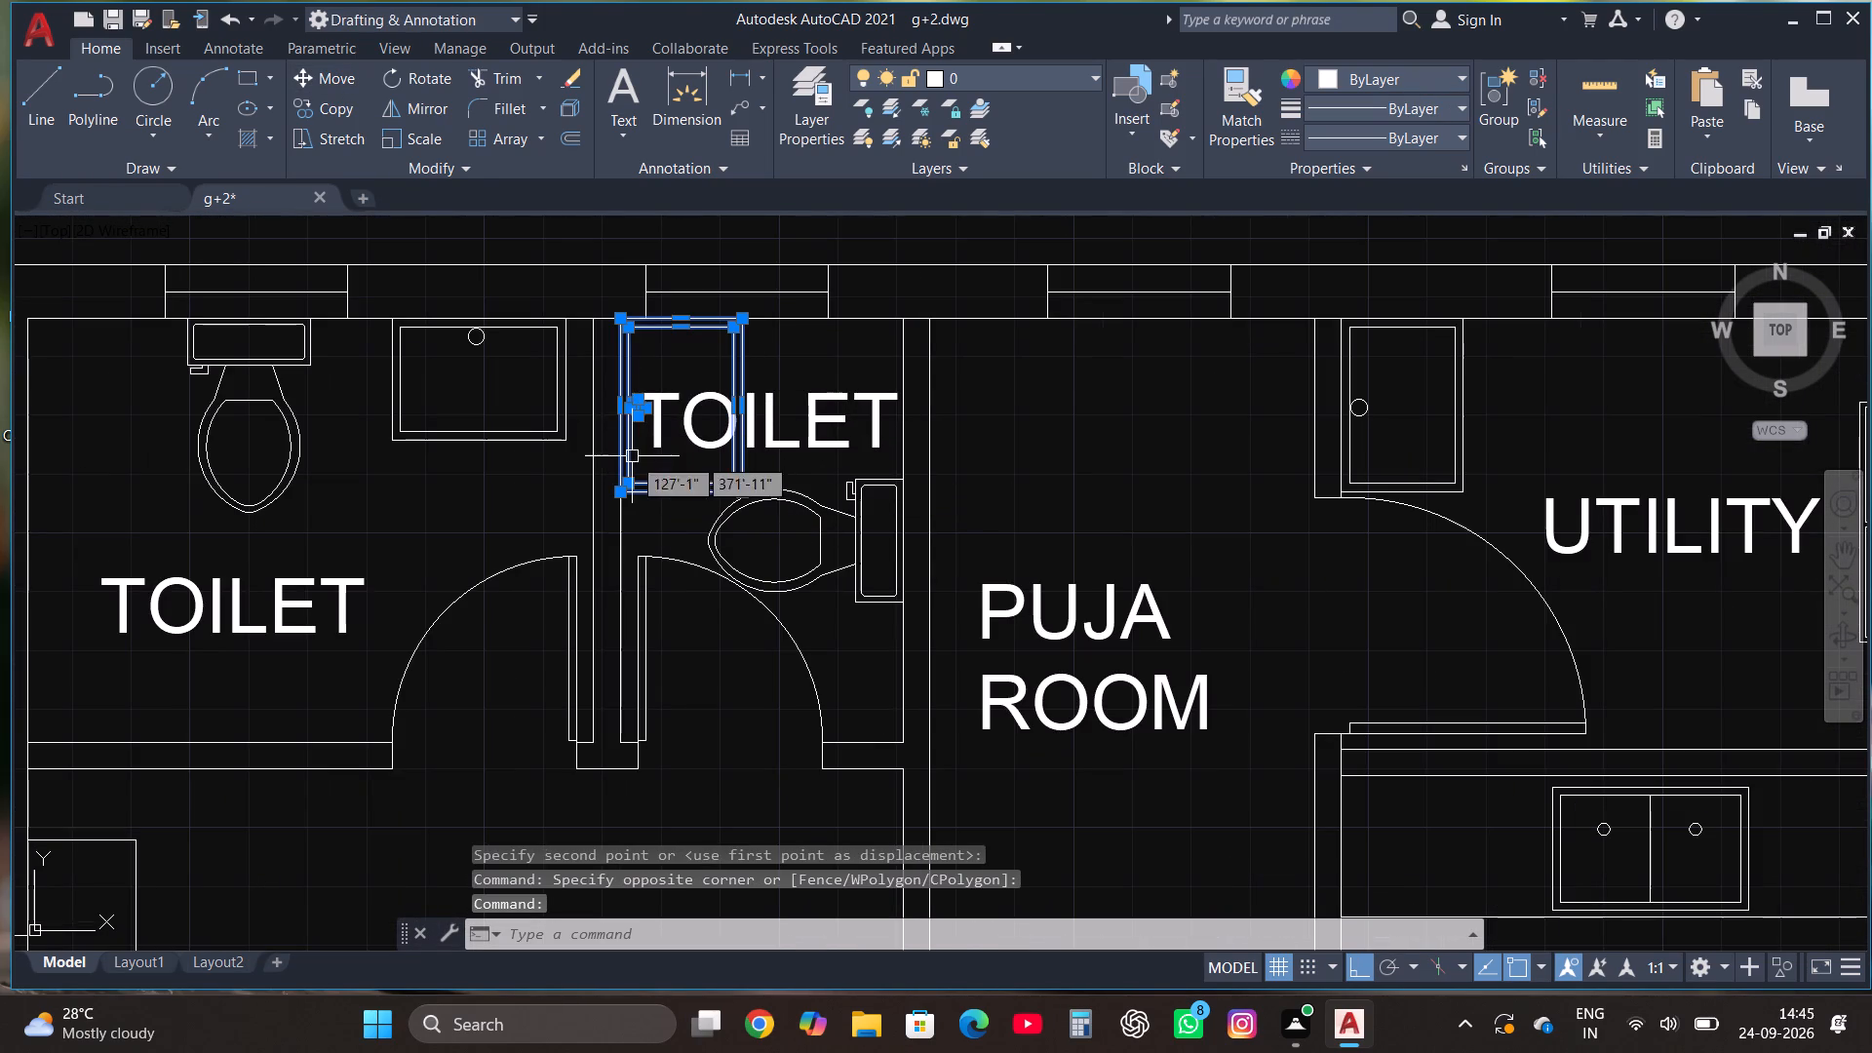
left_click(336, 111)
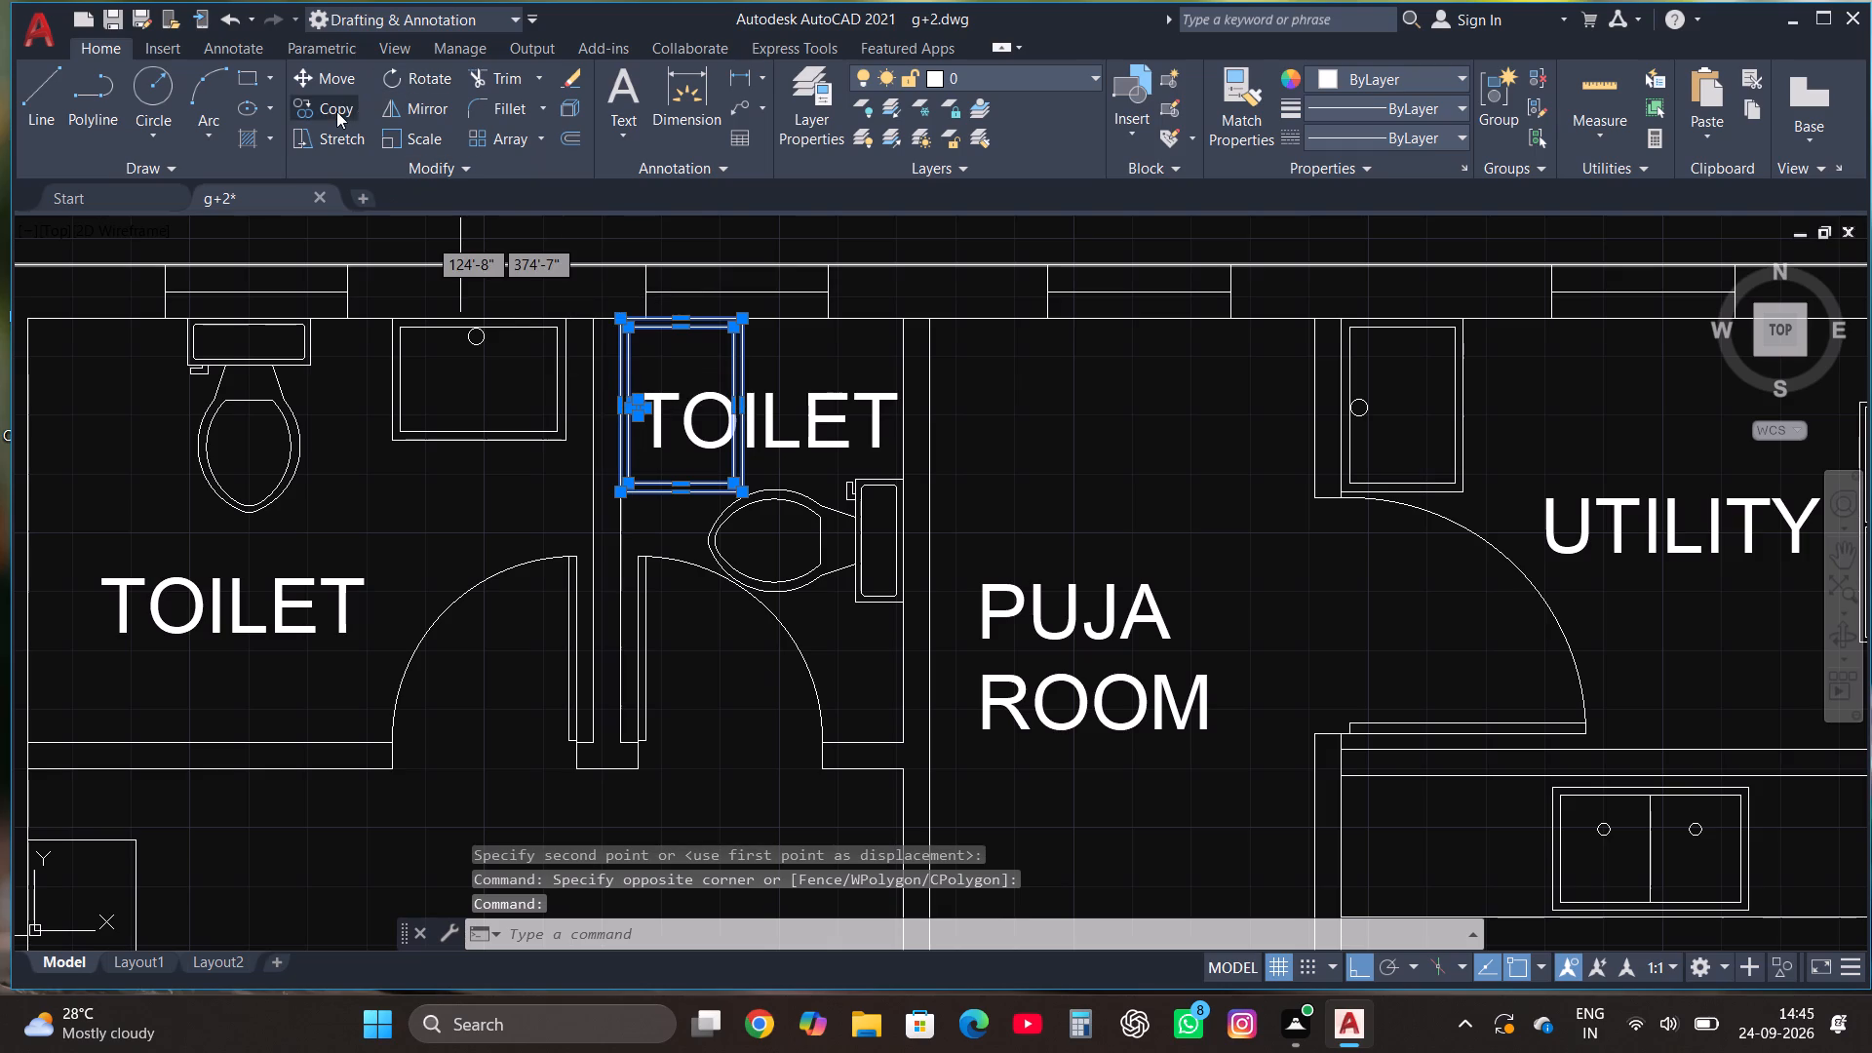
left_click(623, 493)
scroll(812, 404, "down", 3)
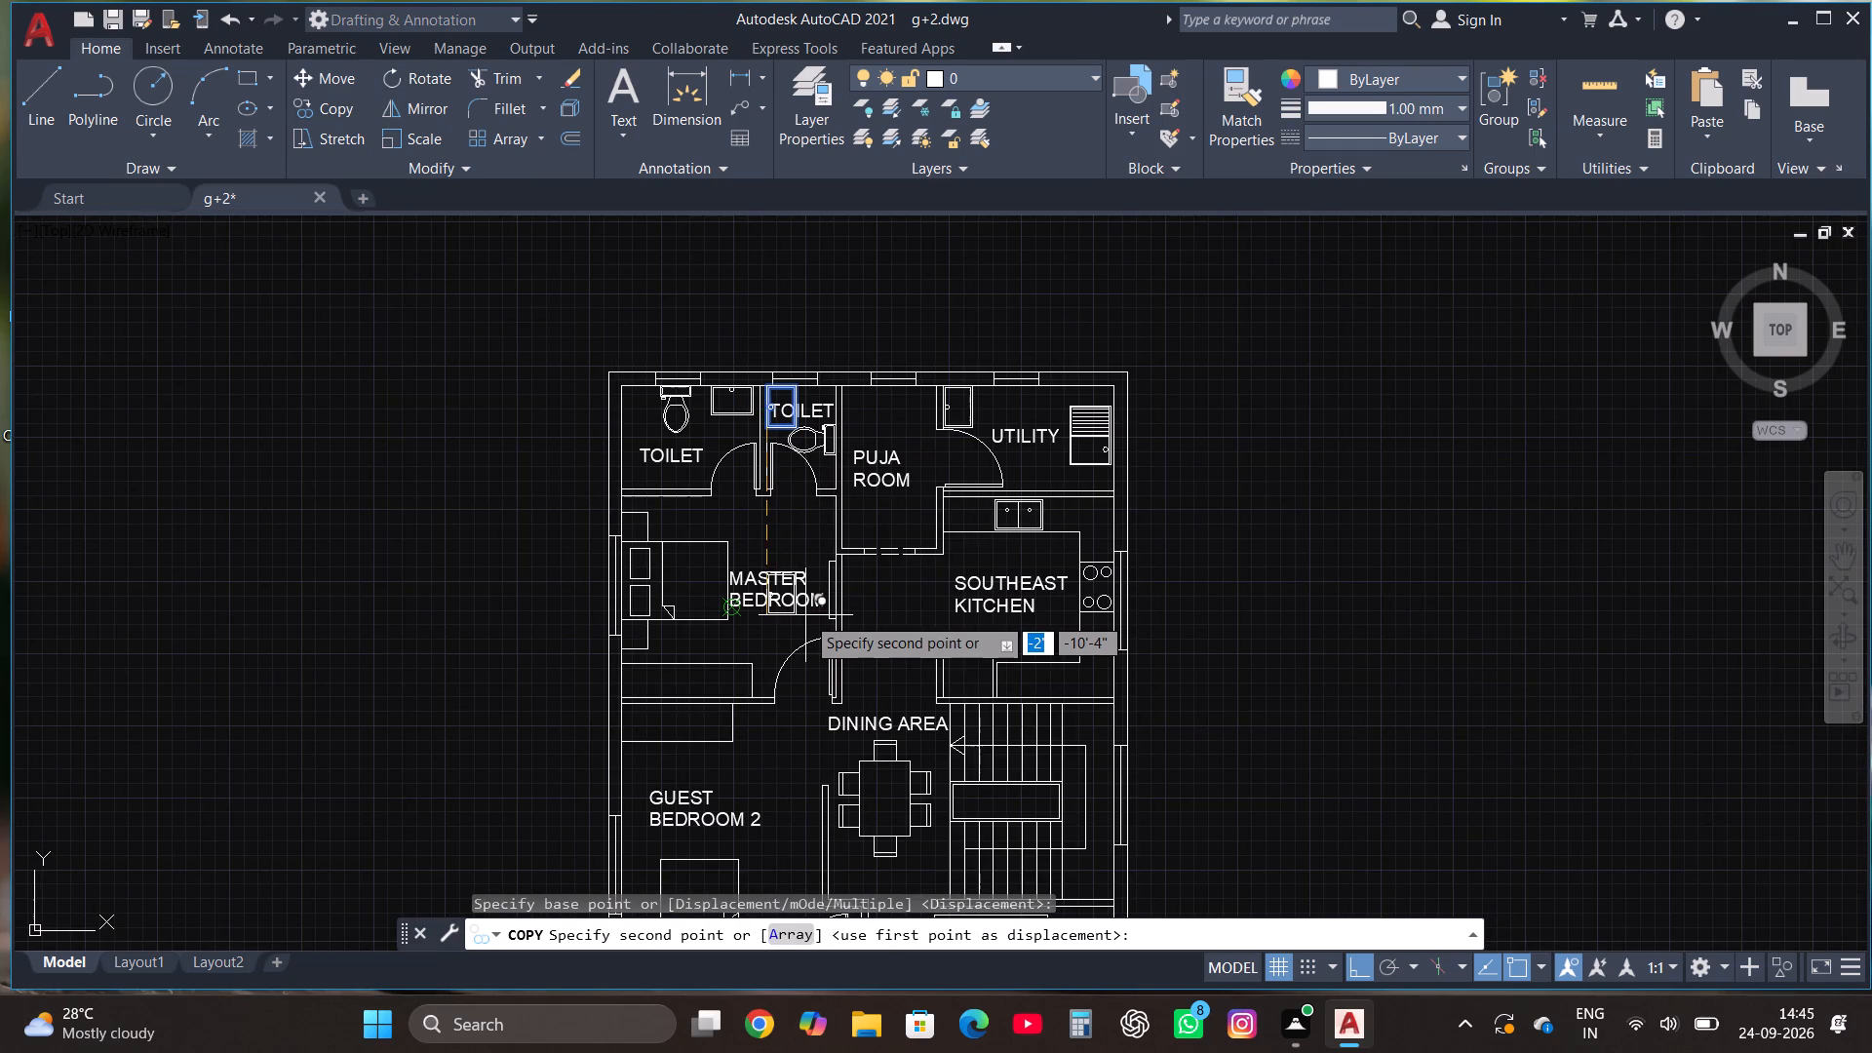
key("F8")
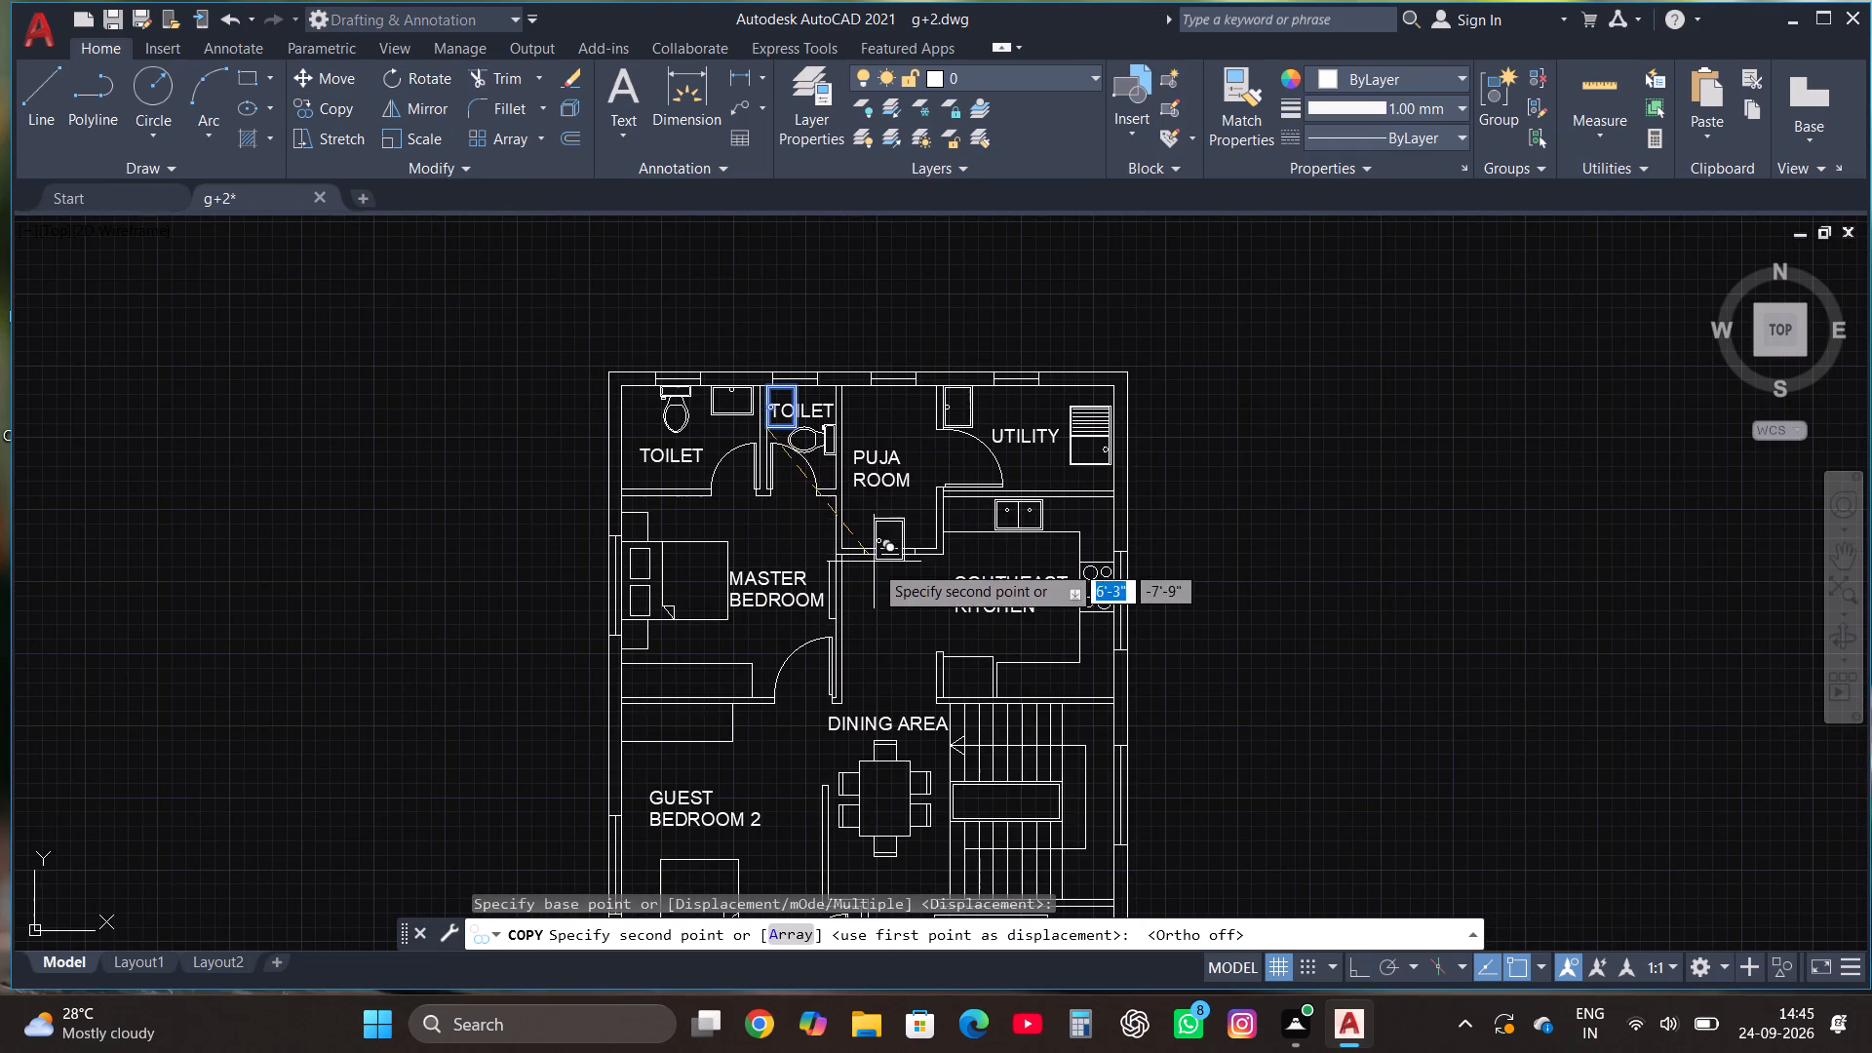
scroll(882, 675, "down", 3)
scroll(887, 759, "down", 1)
scroll(883, 848, "up", 8)
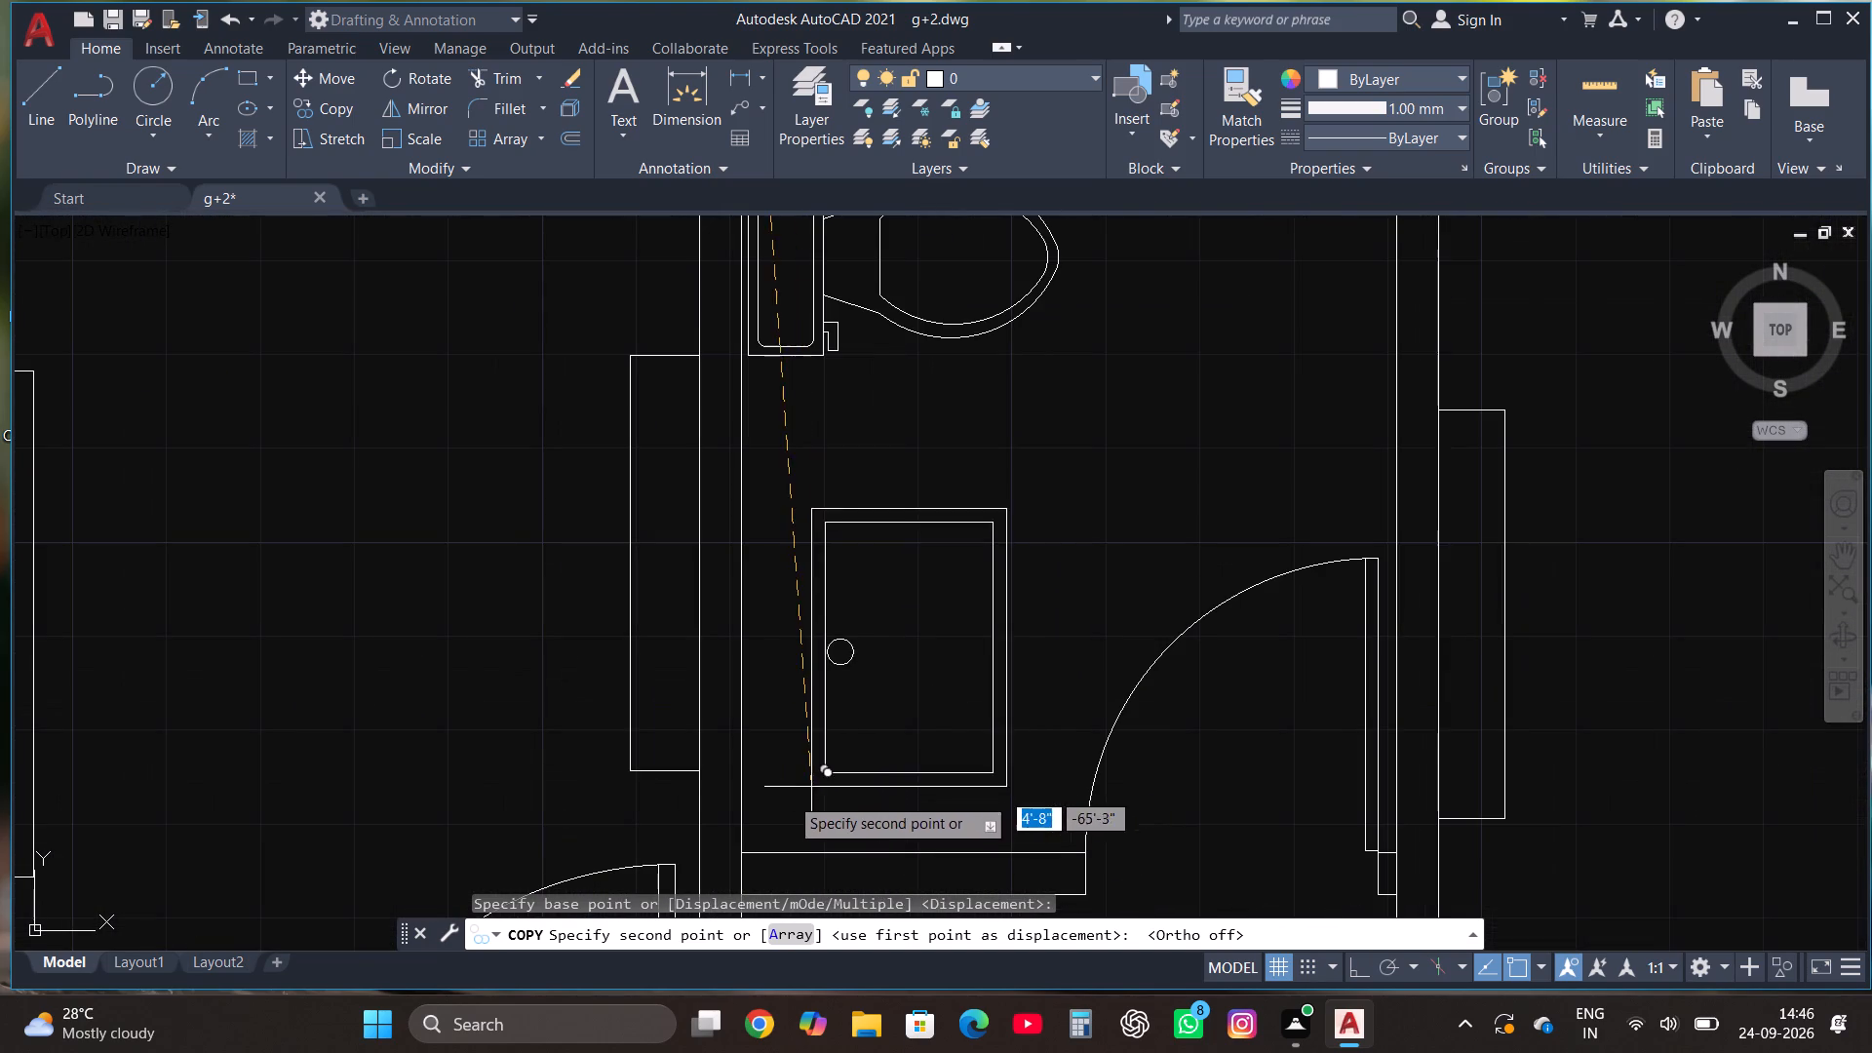
left_click(739, 852)
Draw a vertical line across the open bay north of the living room, joining its two walls near their west ends.
scroll(790, 571, "down", 5)
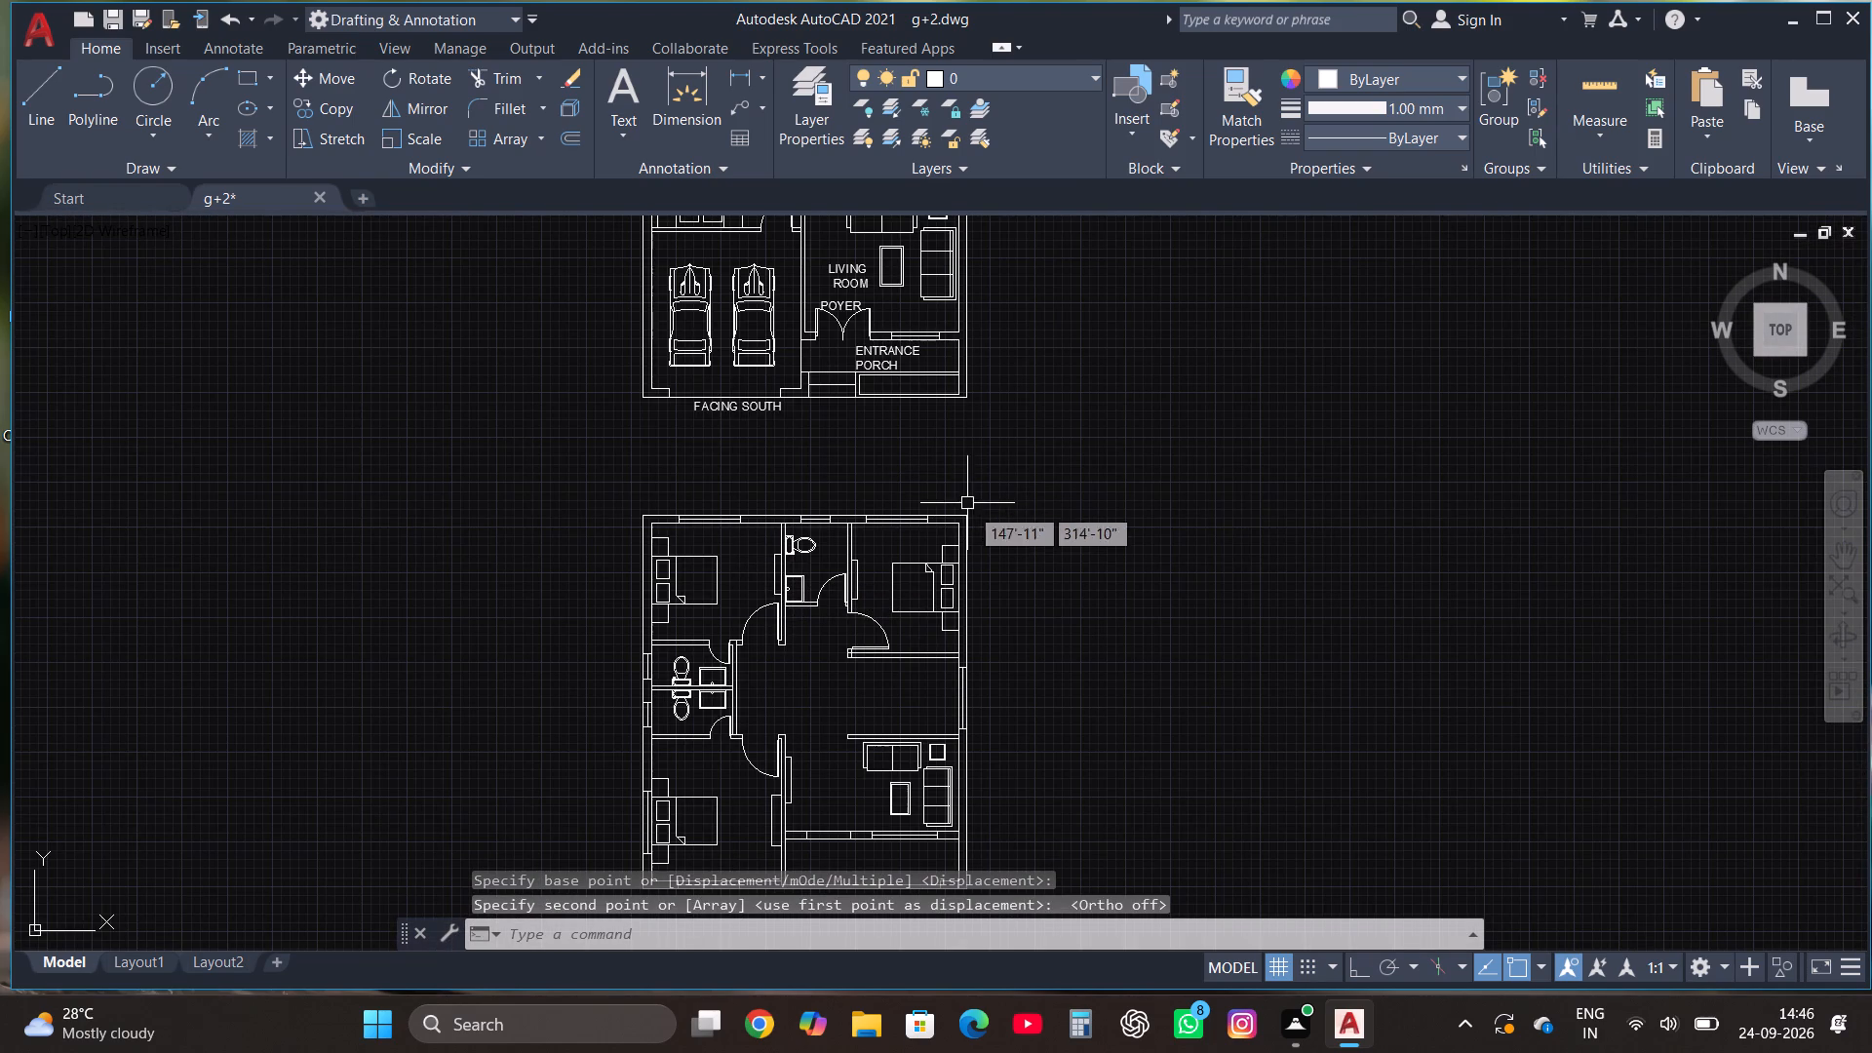
scroll(945, 755, "up", 3)
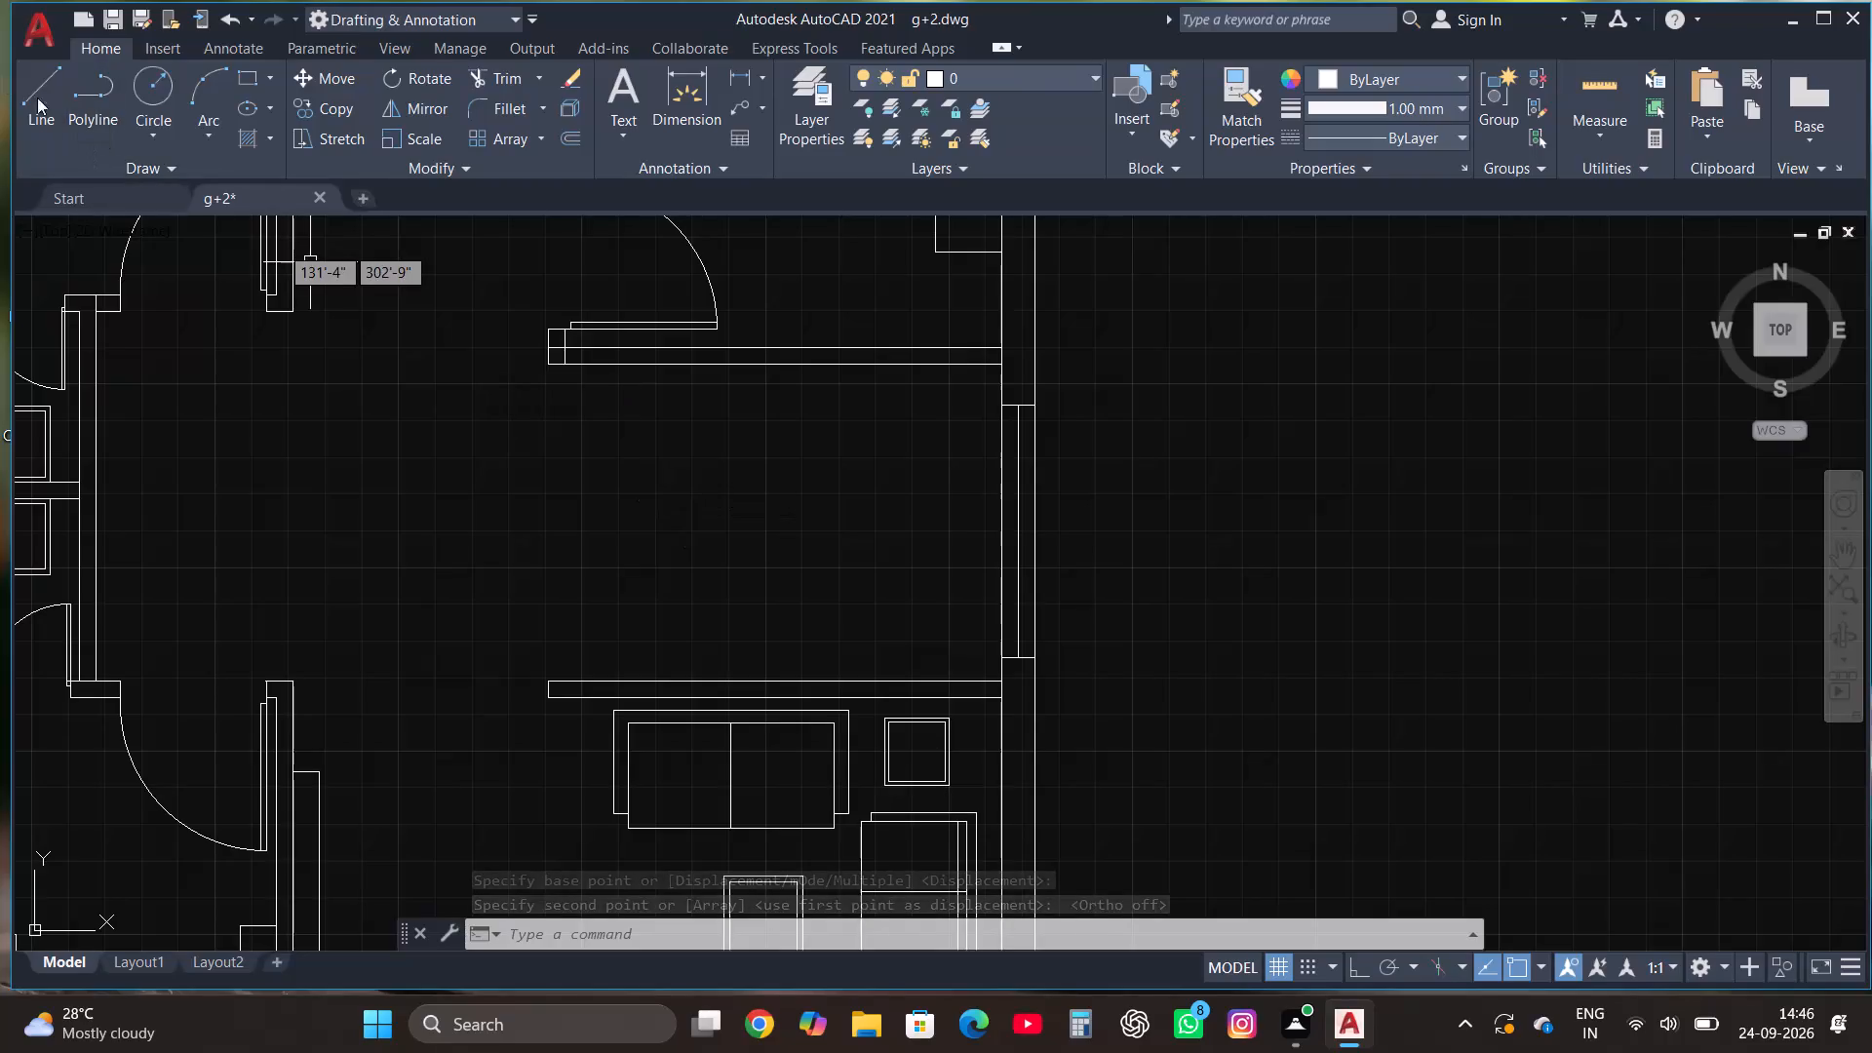
left_click(33, 90)
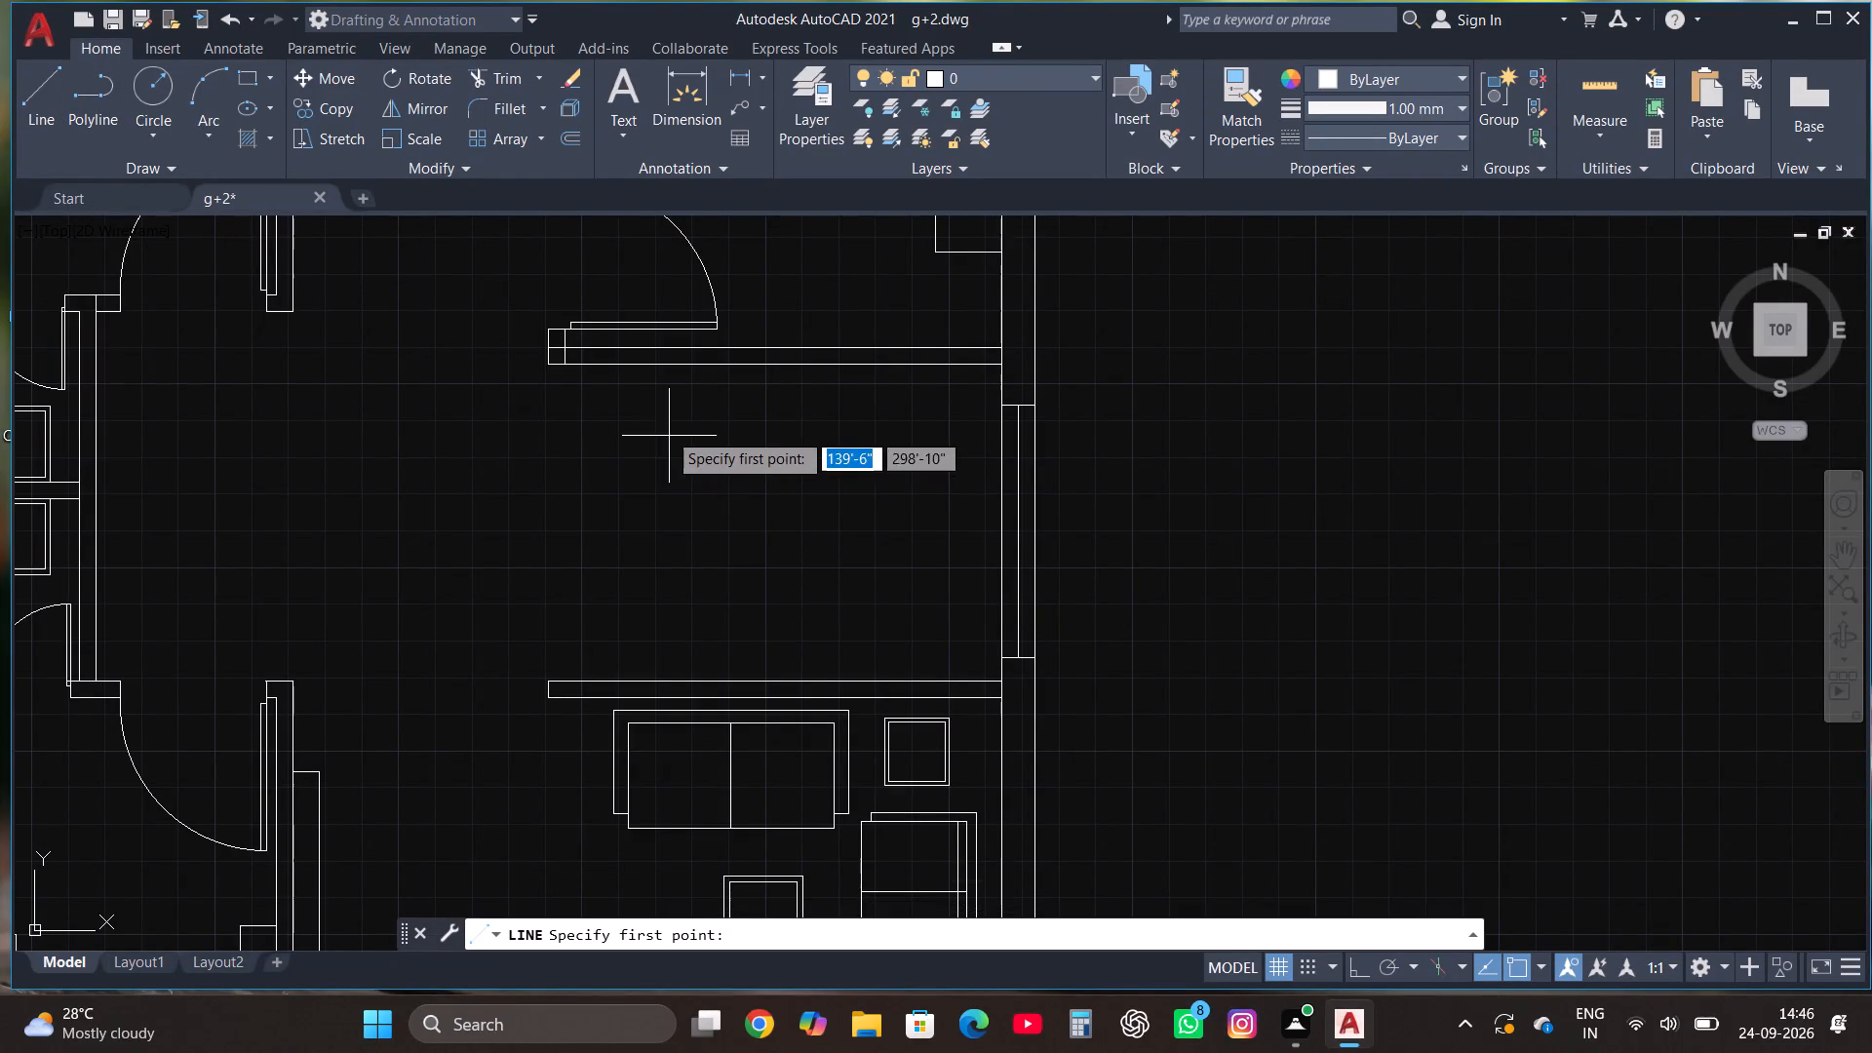
left_click(580, 364)
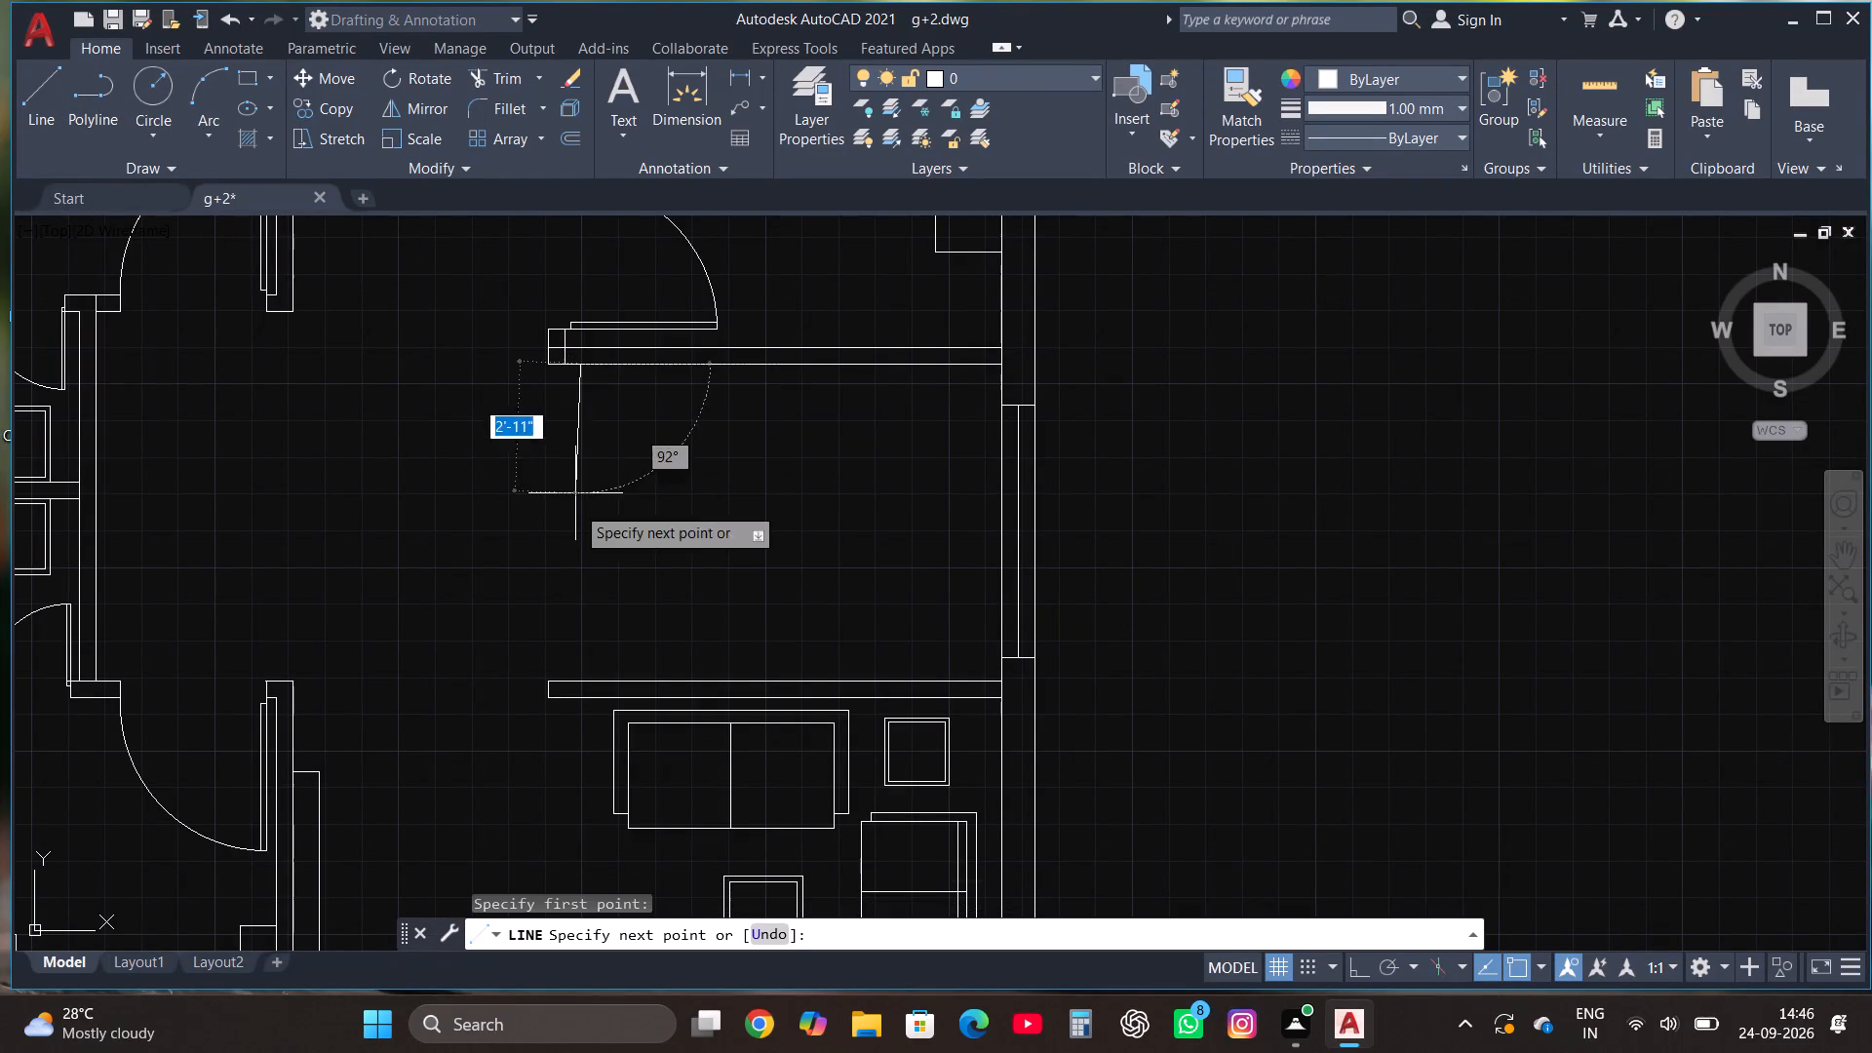
scroll(565, 688, "up", 1)
key("F8")
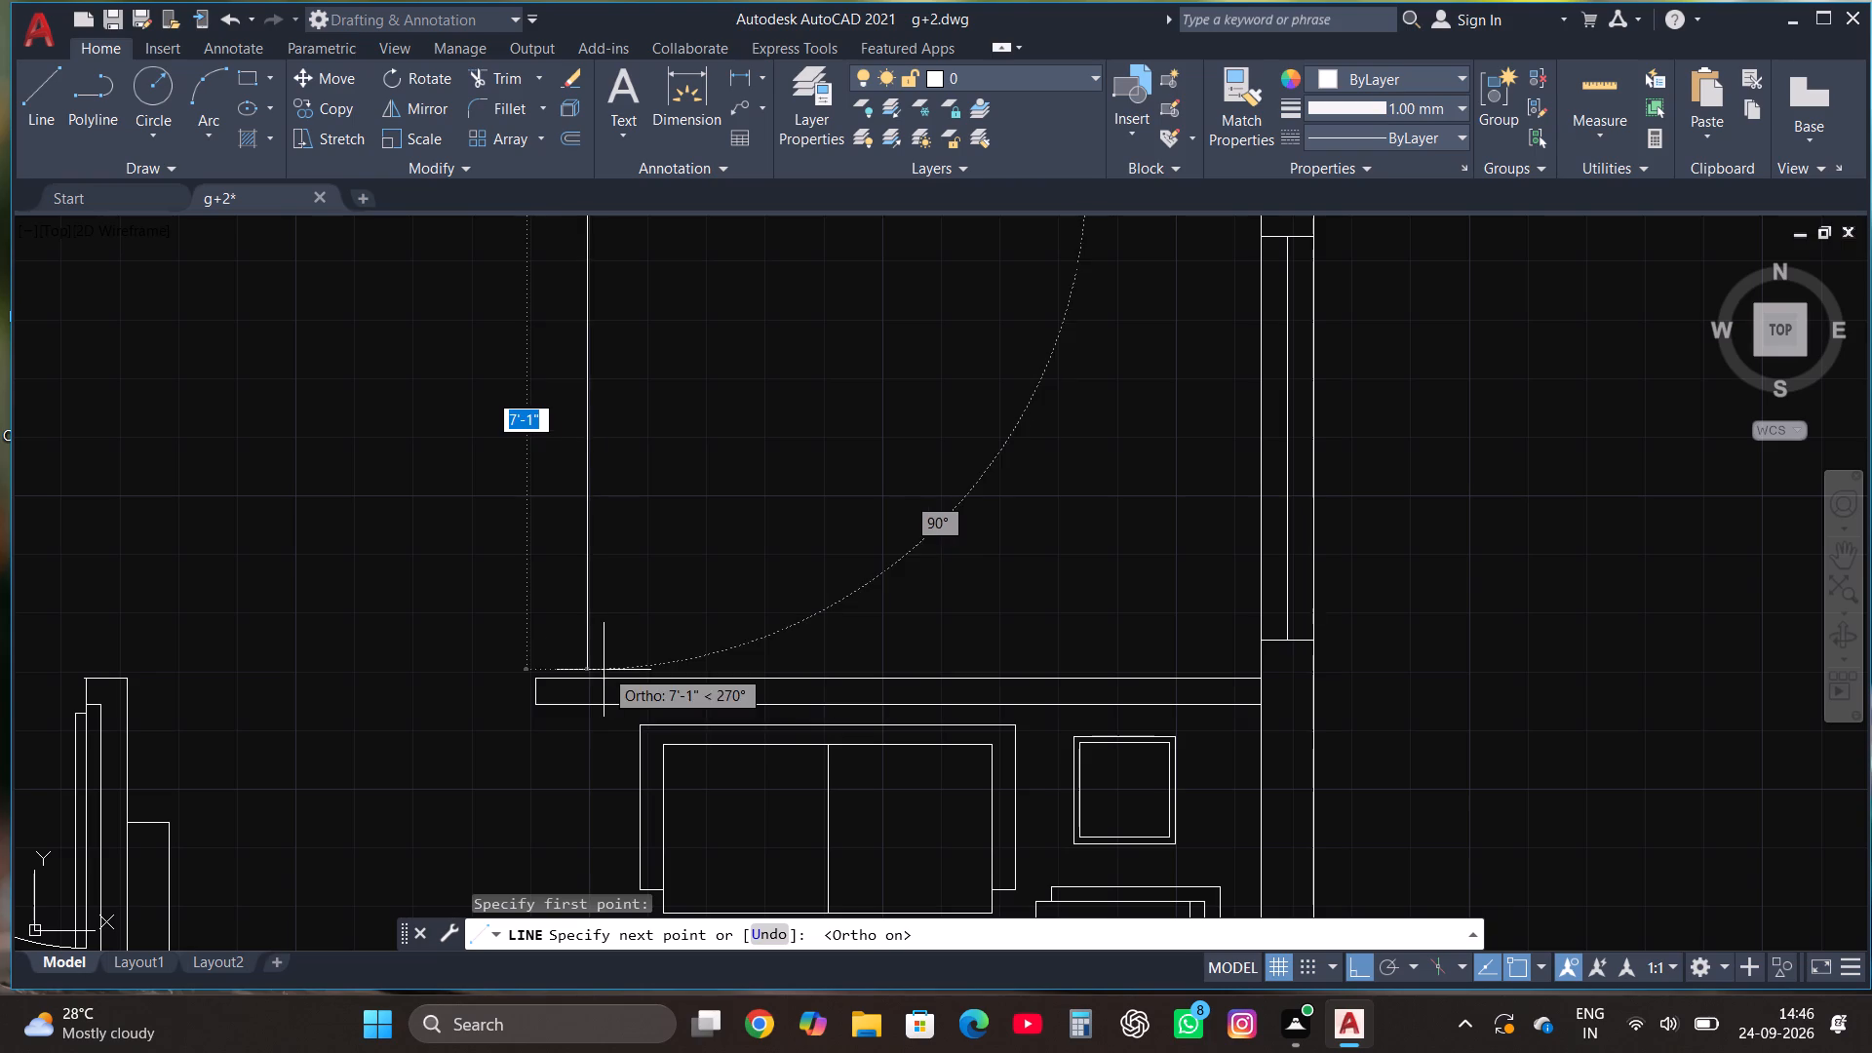
left_click(594, 701)
key("ctrl+z")
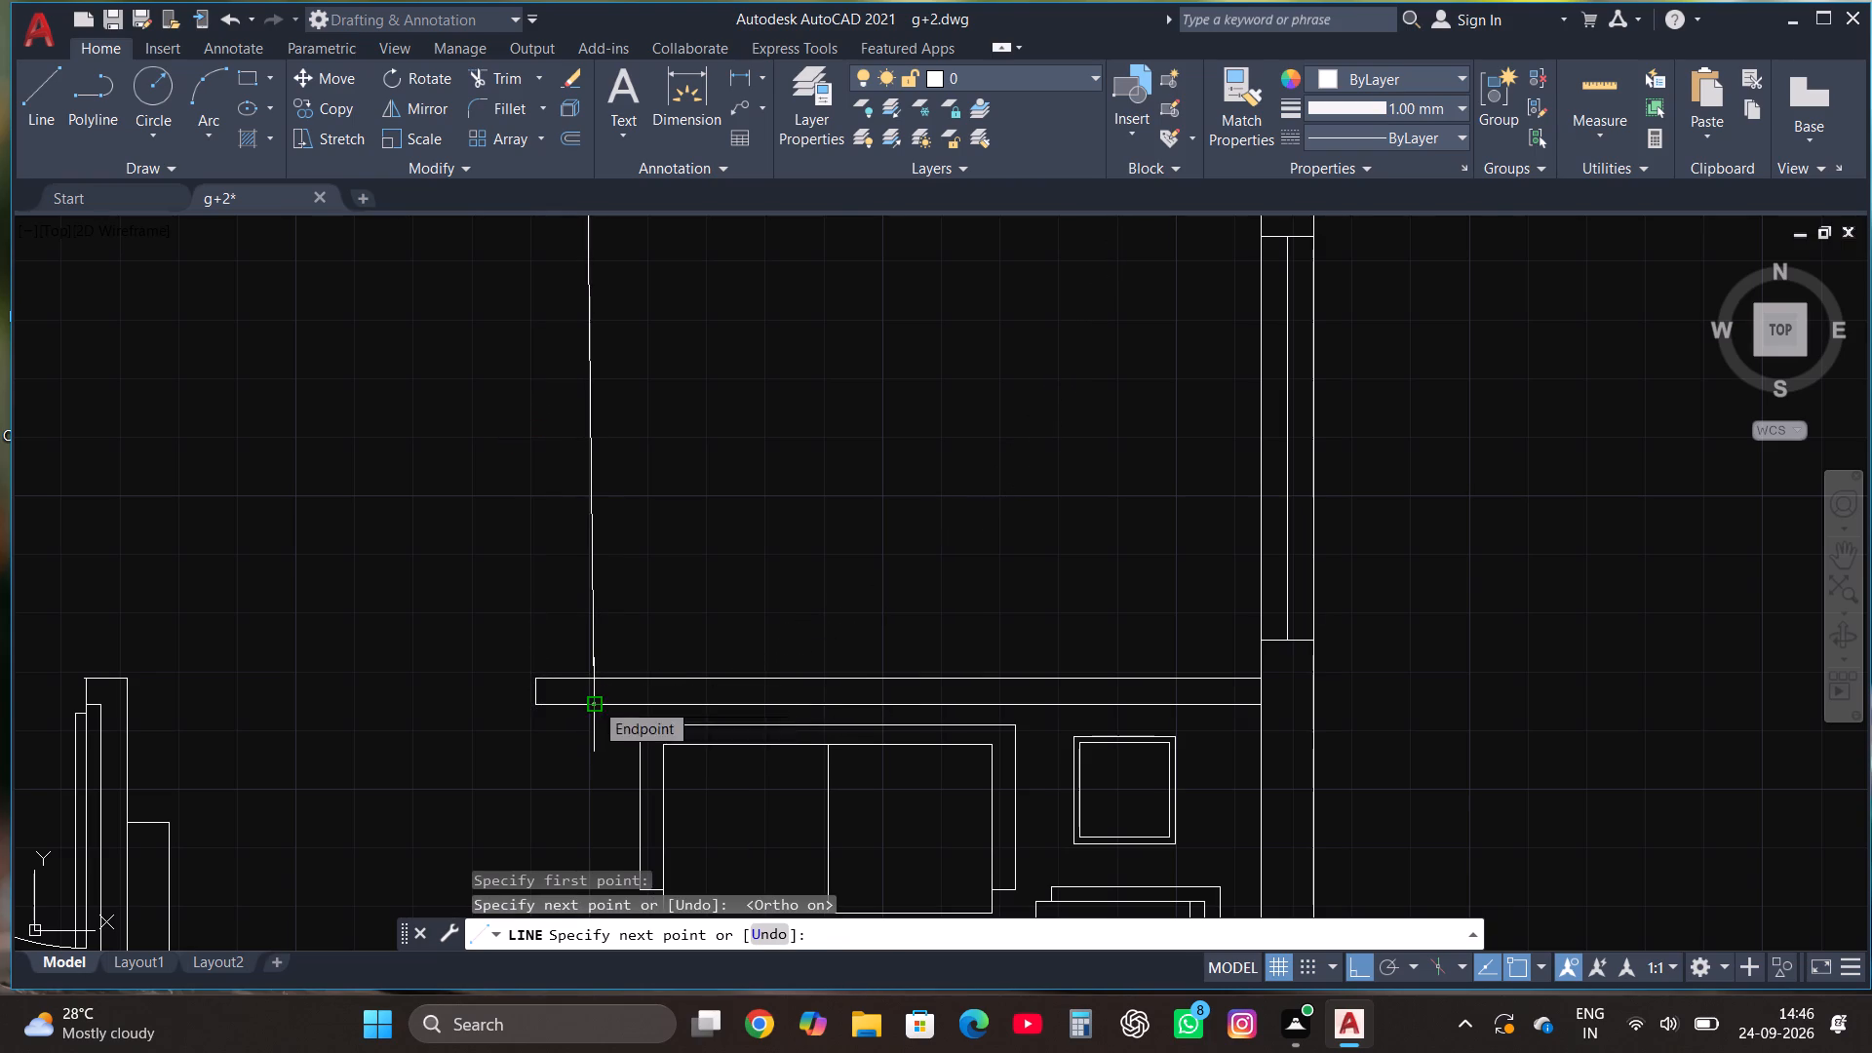
scroll(575, 701, "up", 1)
left_click(580, 692)
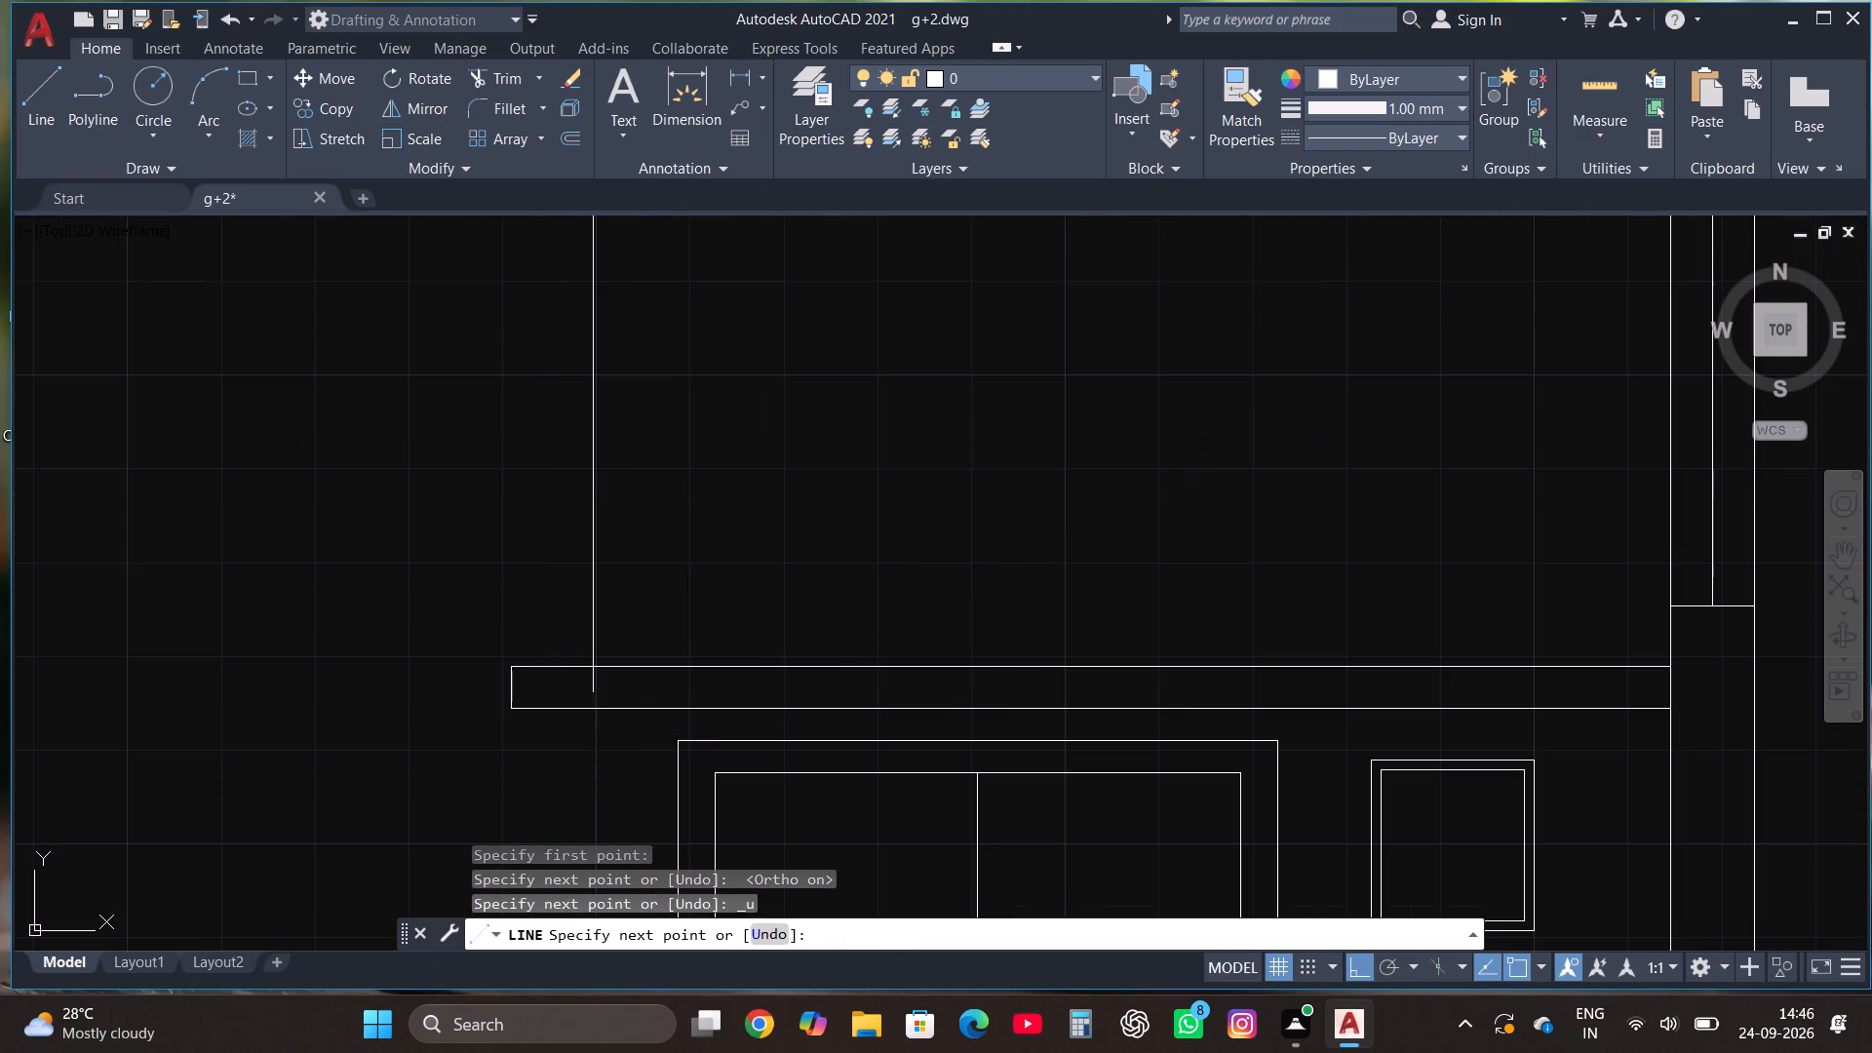
Trim the new vertical line's overshoot inside the bay's south wall back to the wall's north face.
left_click(514, 82)
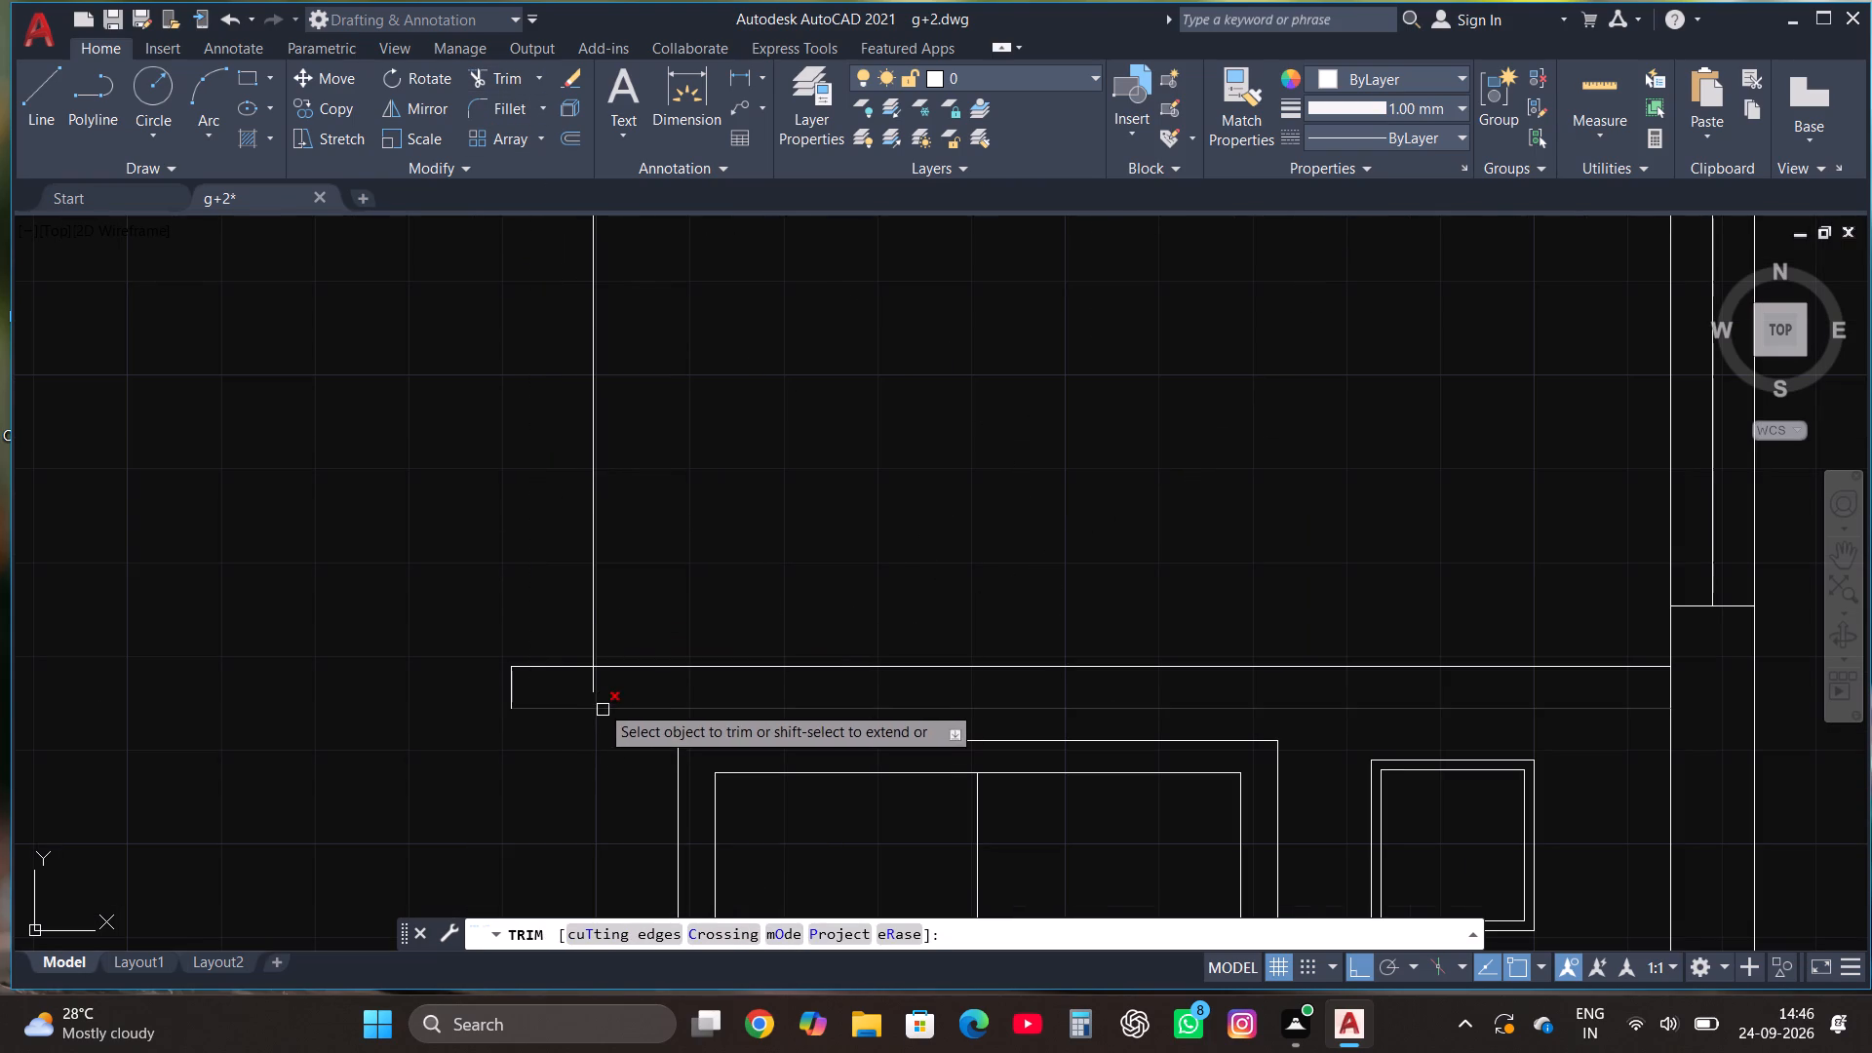
left_click(590, 684)
scroll(580, 817, "down", 1)
key("Escape")
scroll(724, 788, "down", 3)
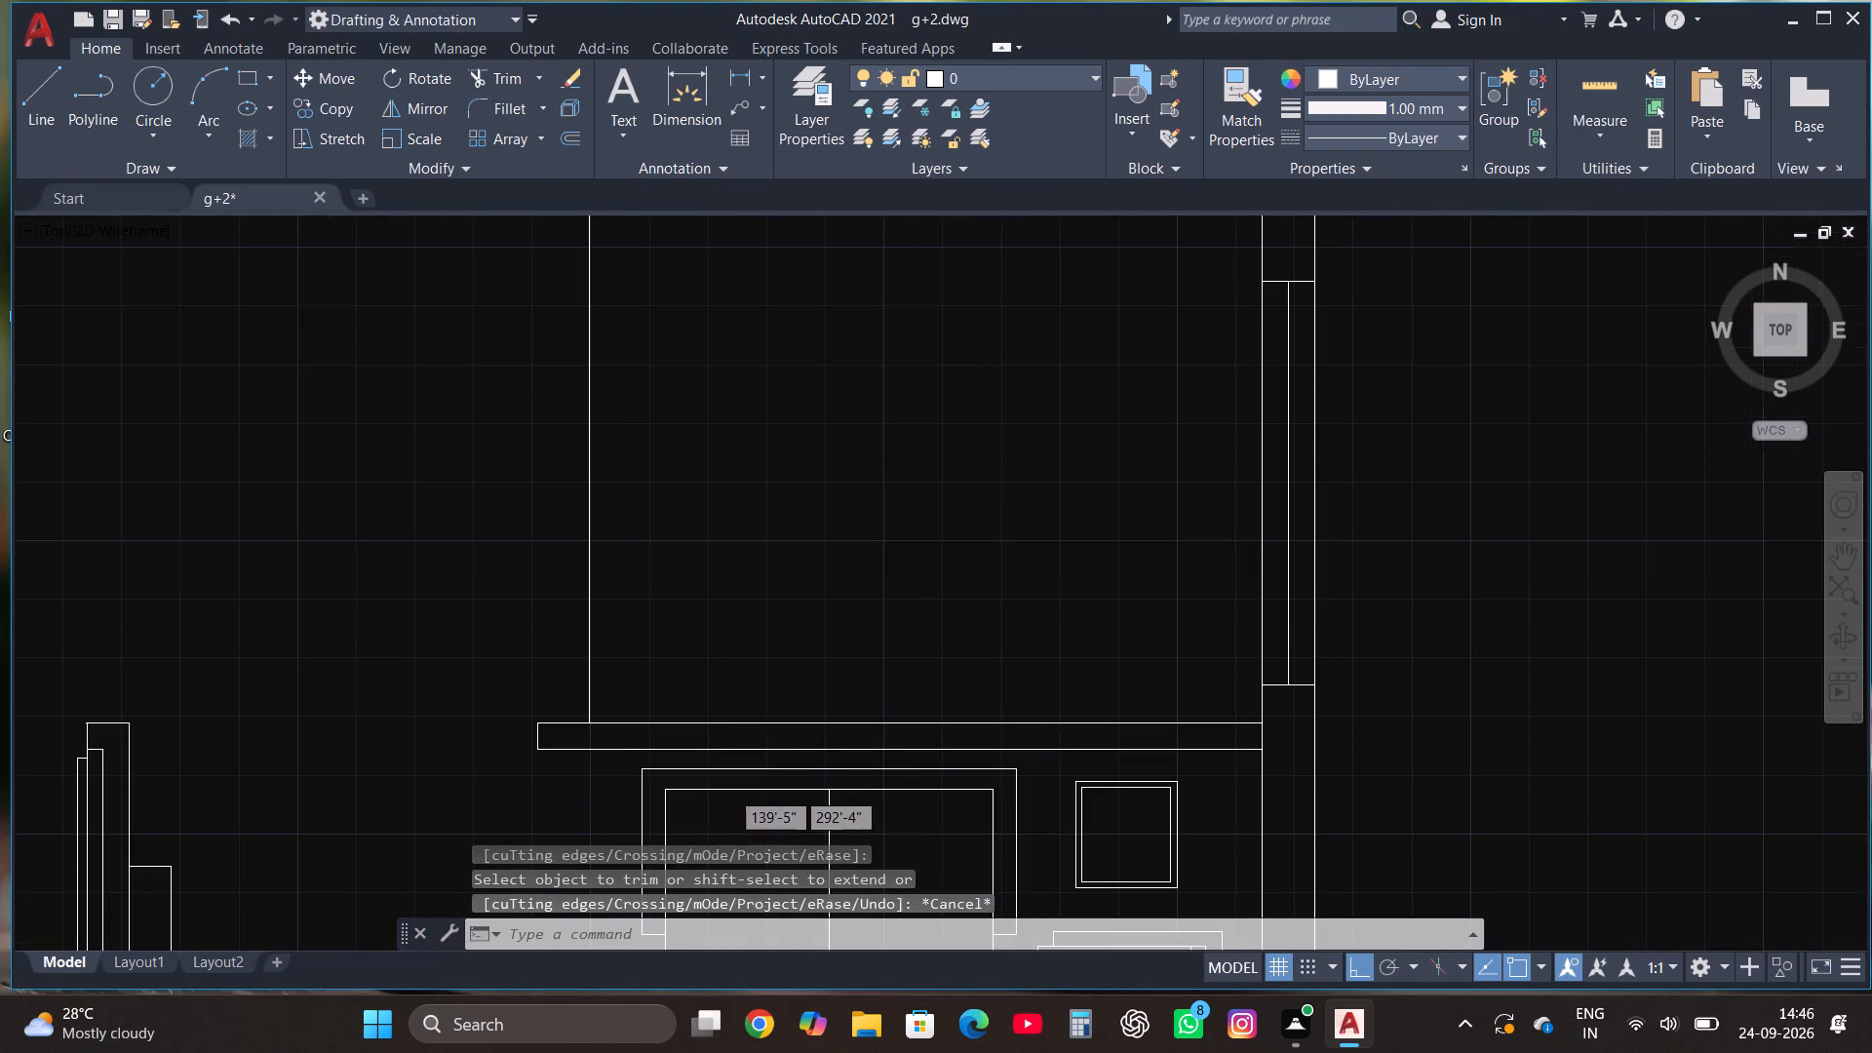
scroll(847, 626, "up", 1)
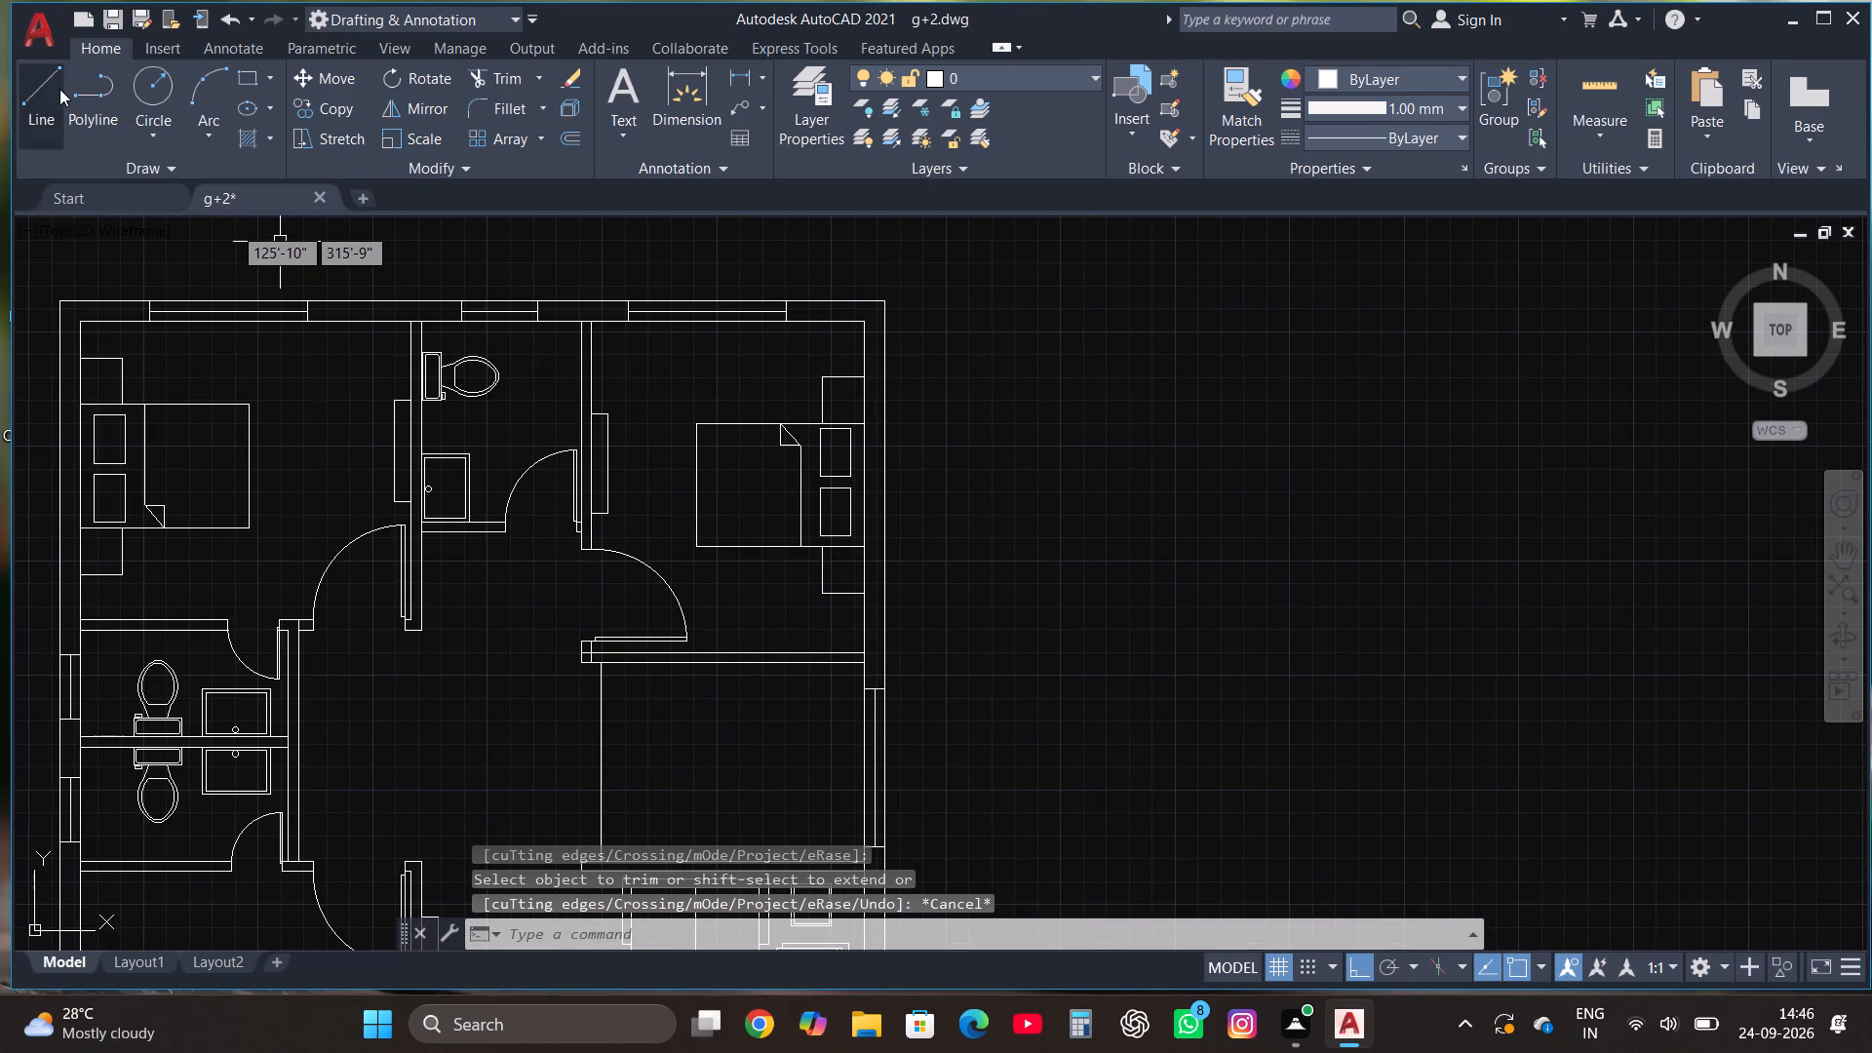
Draw a thin horizontal rectangle running east from the midpoint of the vertical line closing the bay north of the living room.
left_click(59, 89)
scroll(76, 87, "down", 1)
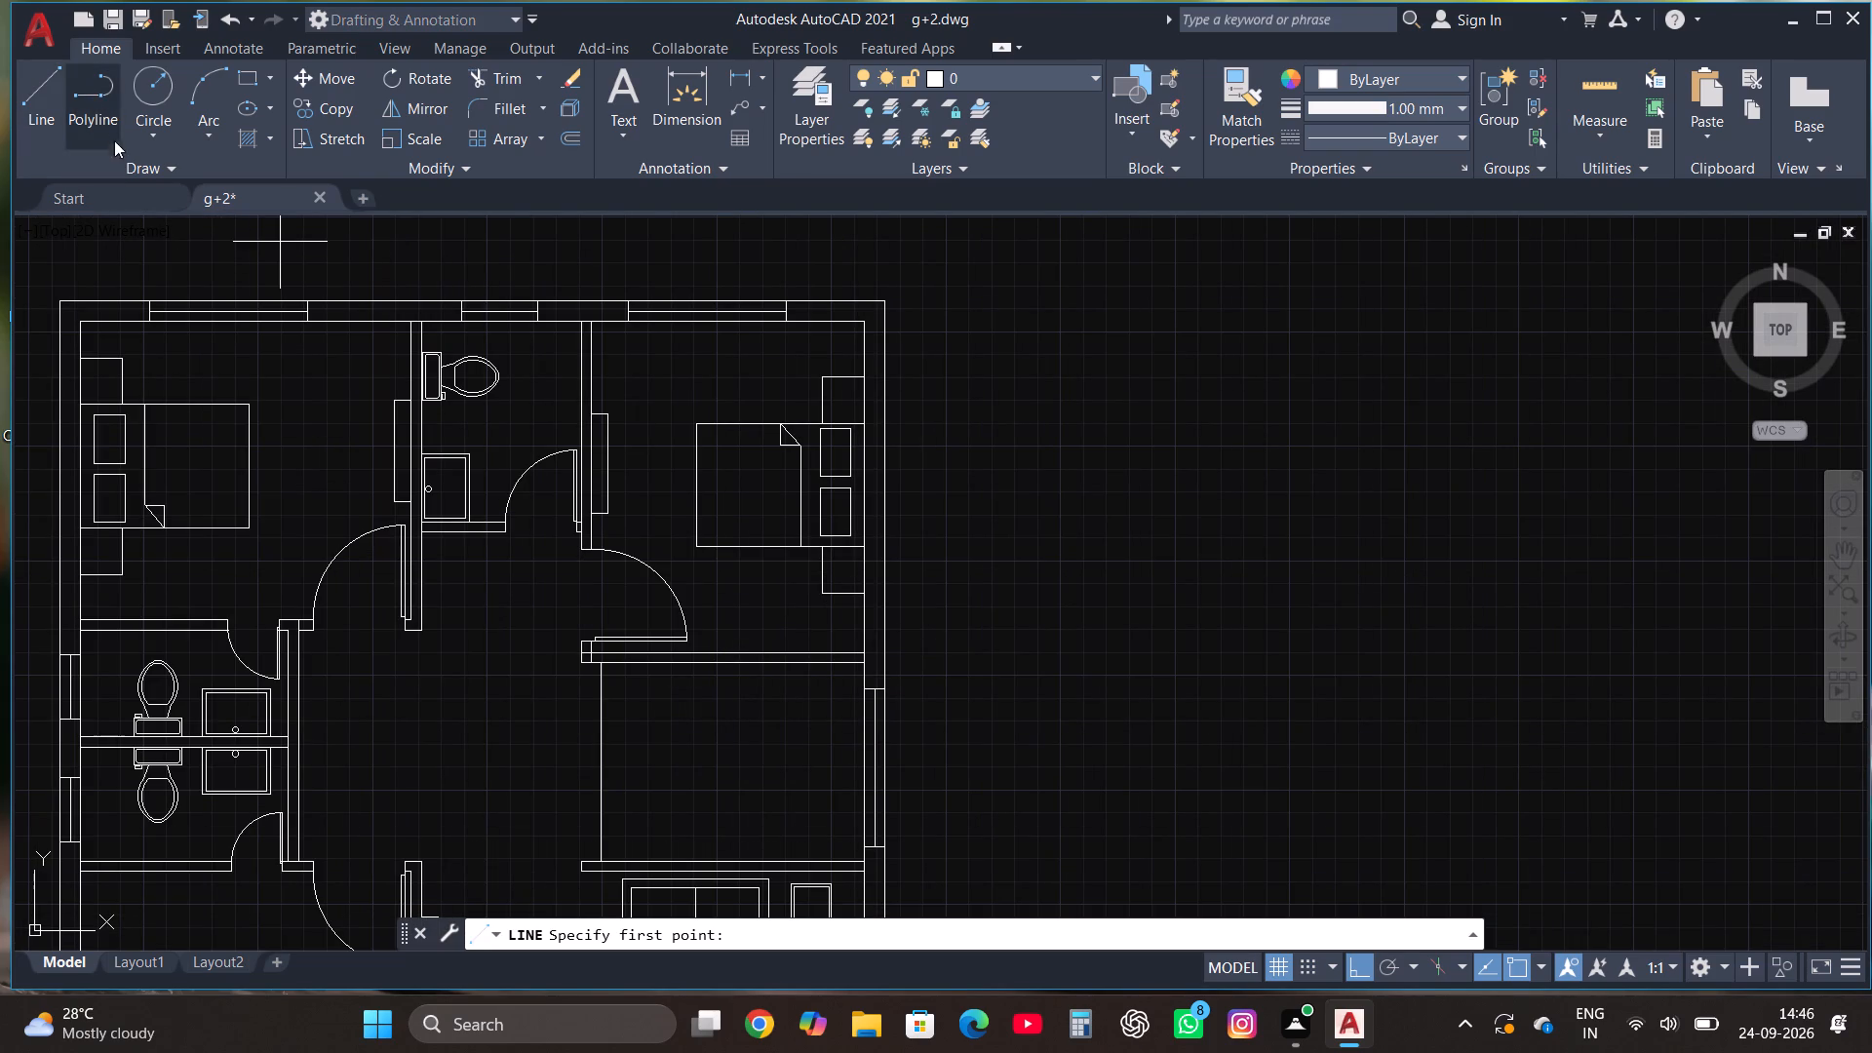
left_click(243, 74)
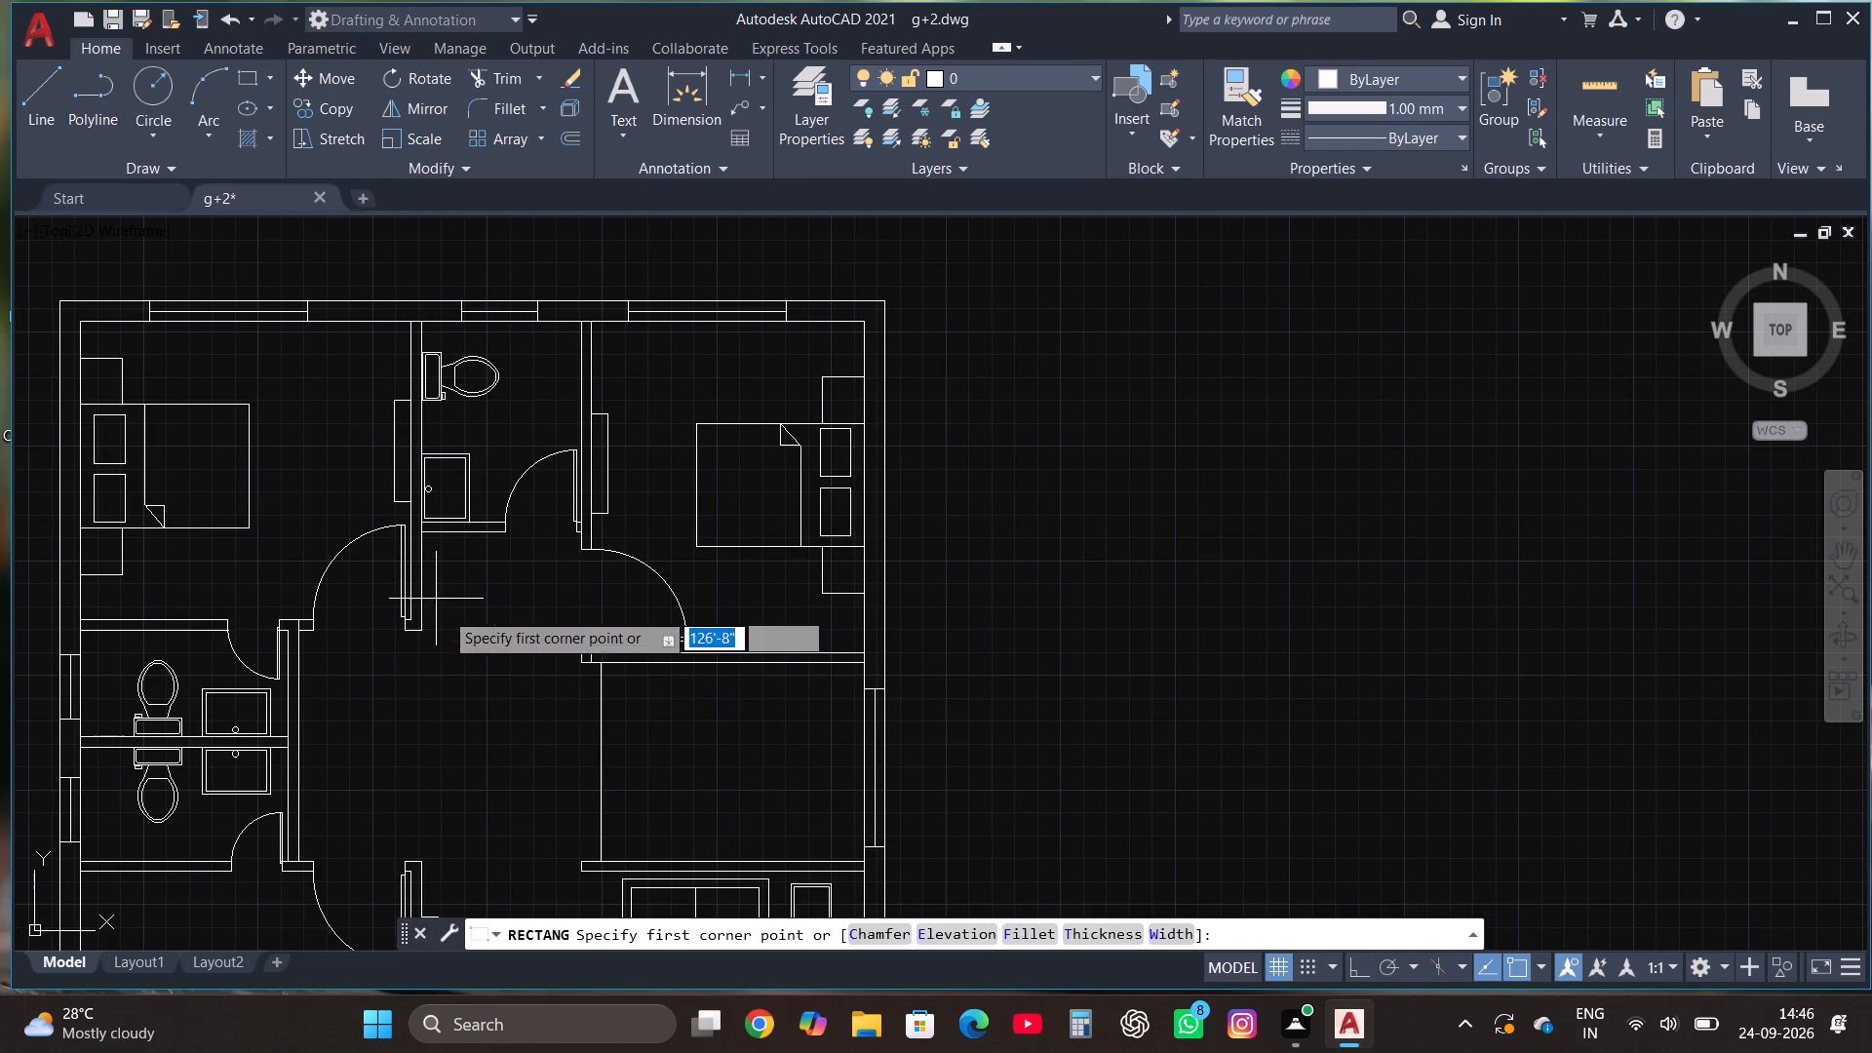
scroll(564, 783, "up", 1)
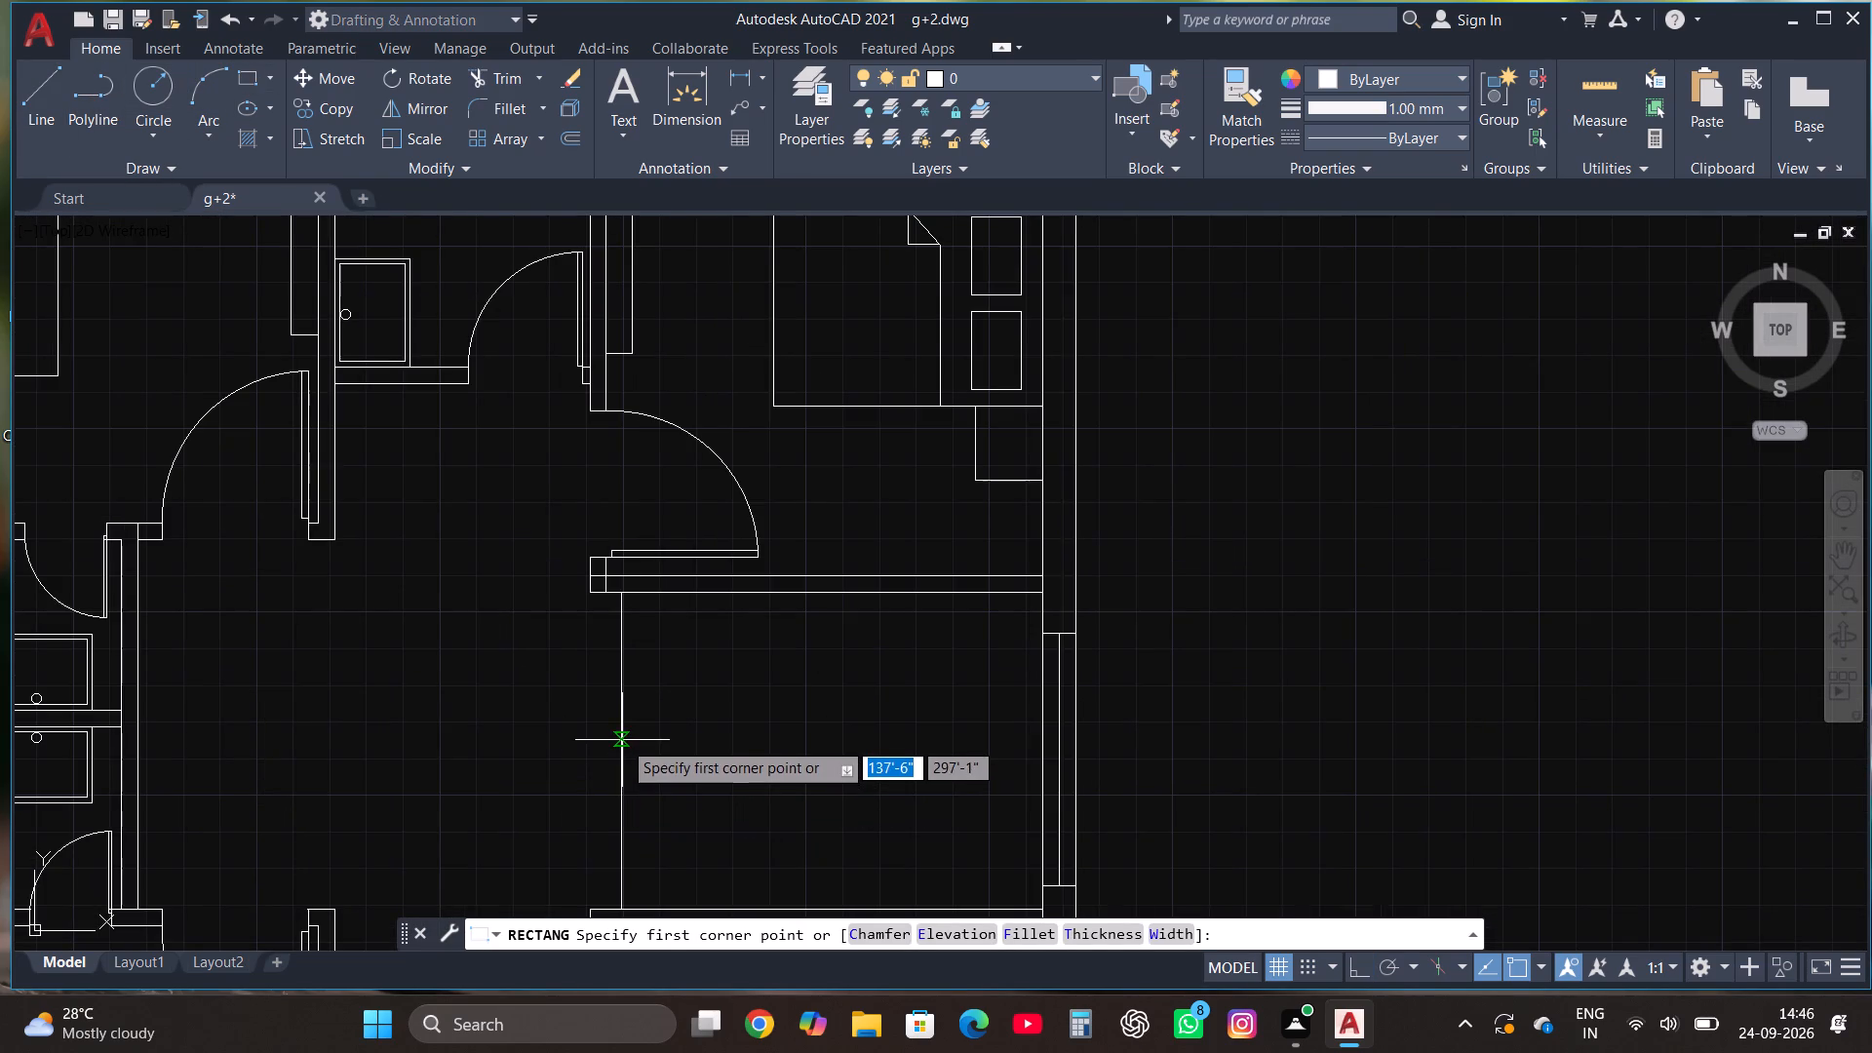
left_click(622, 735)
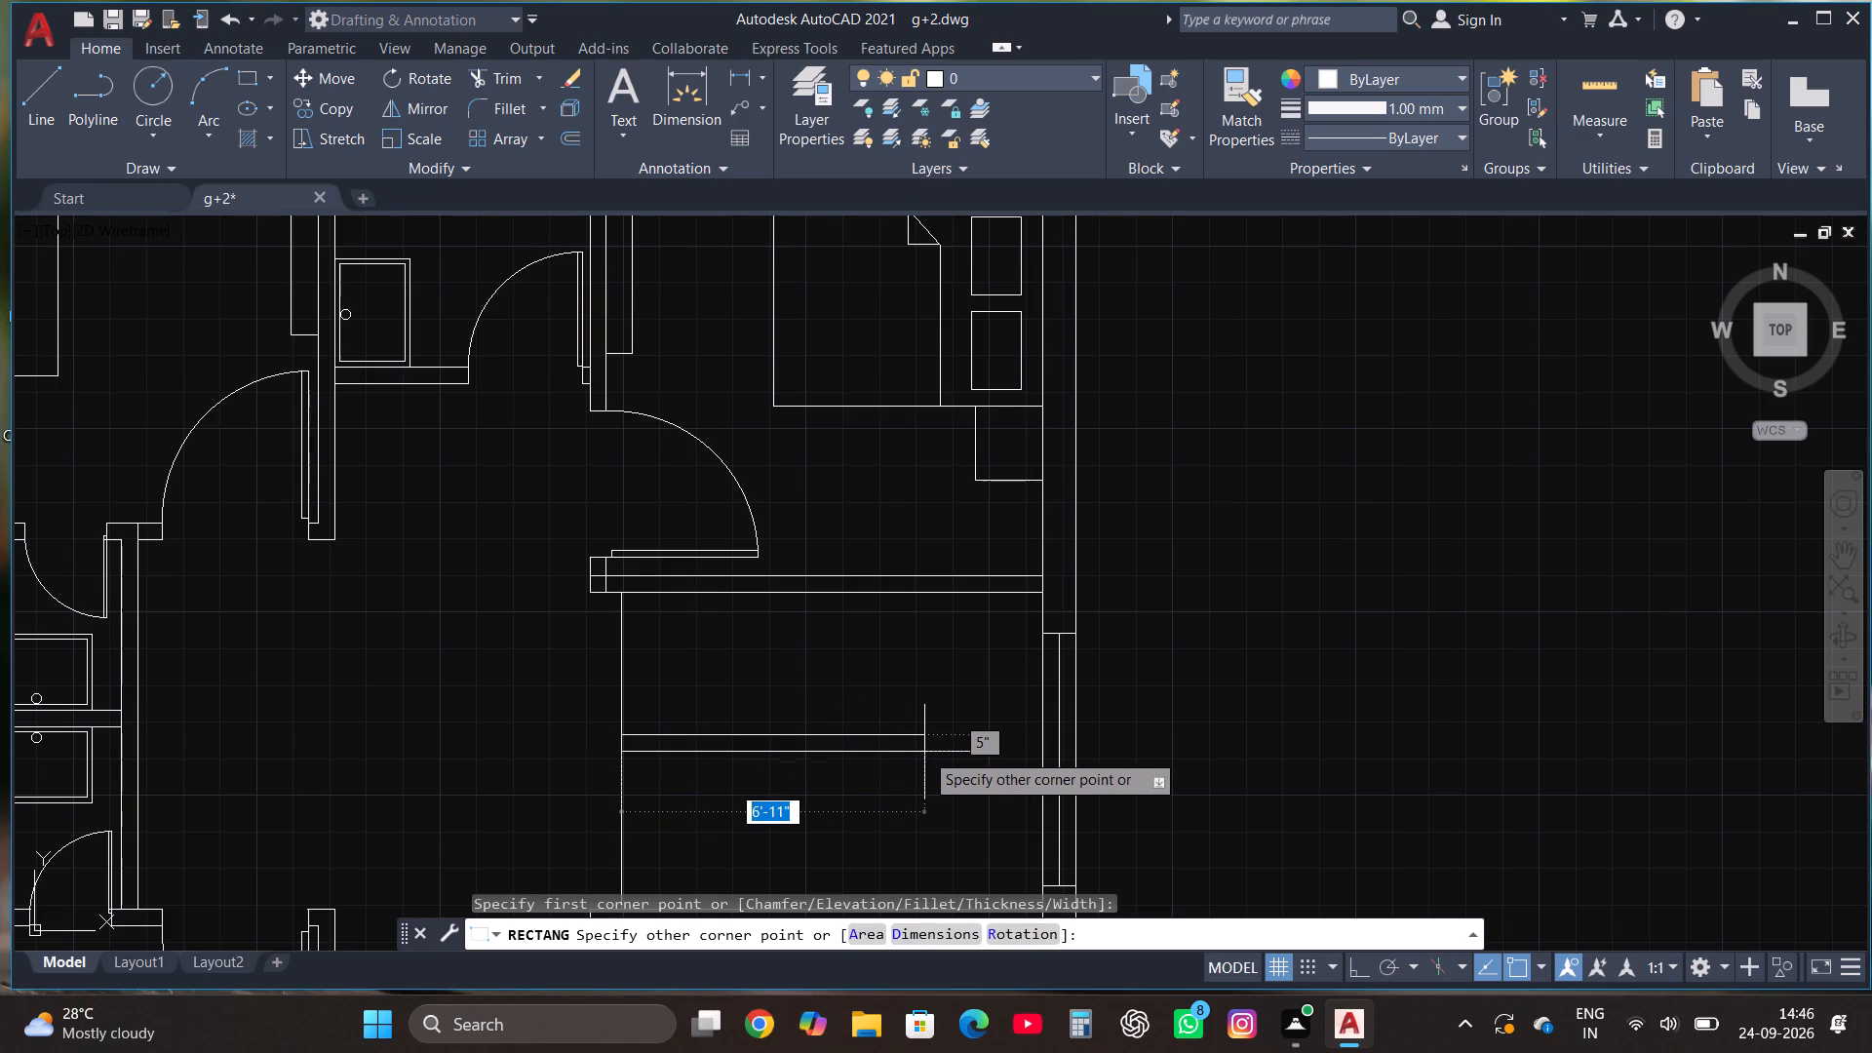
left_click(905, 748)
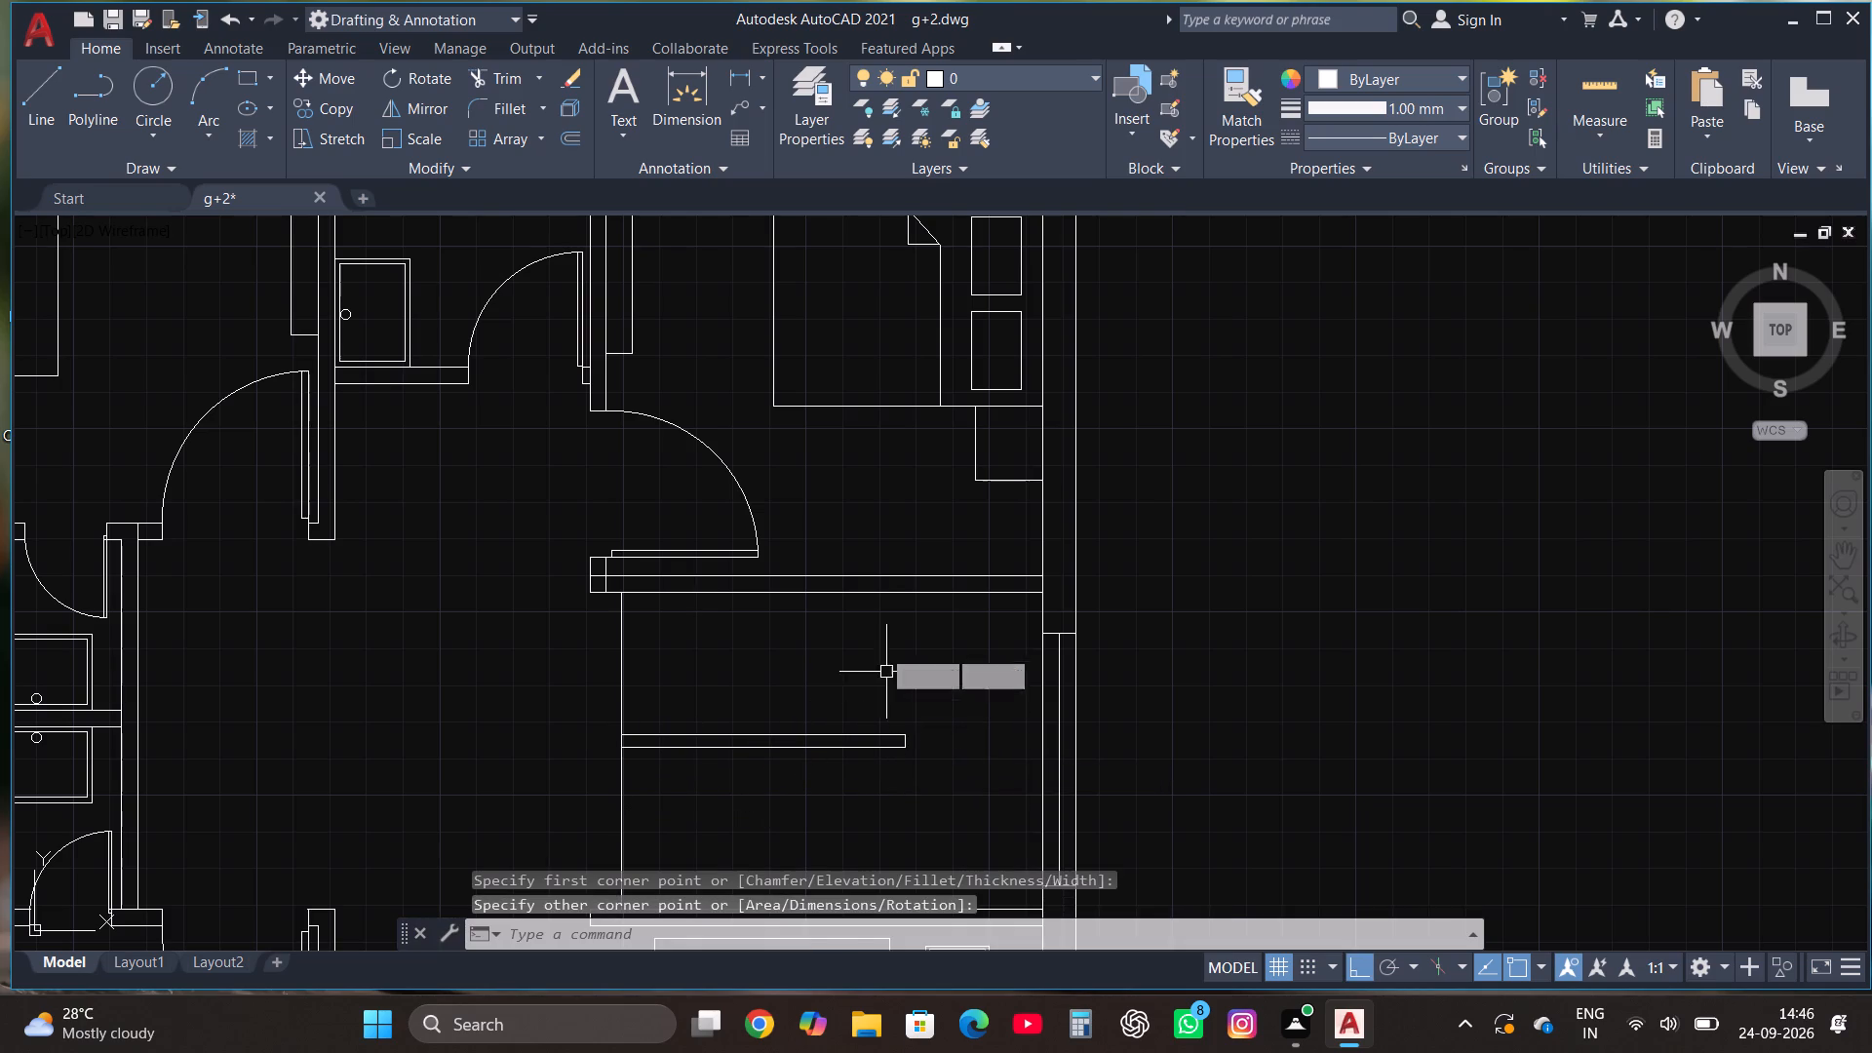
Move the thin rectangle south along the vertical line by about its own thickness.
scroll(876, 571, "down", 1)
scroll(824, 702, "up", 1)
left_click(822, 702)
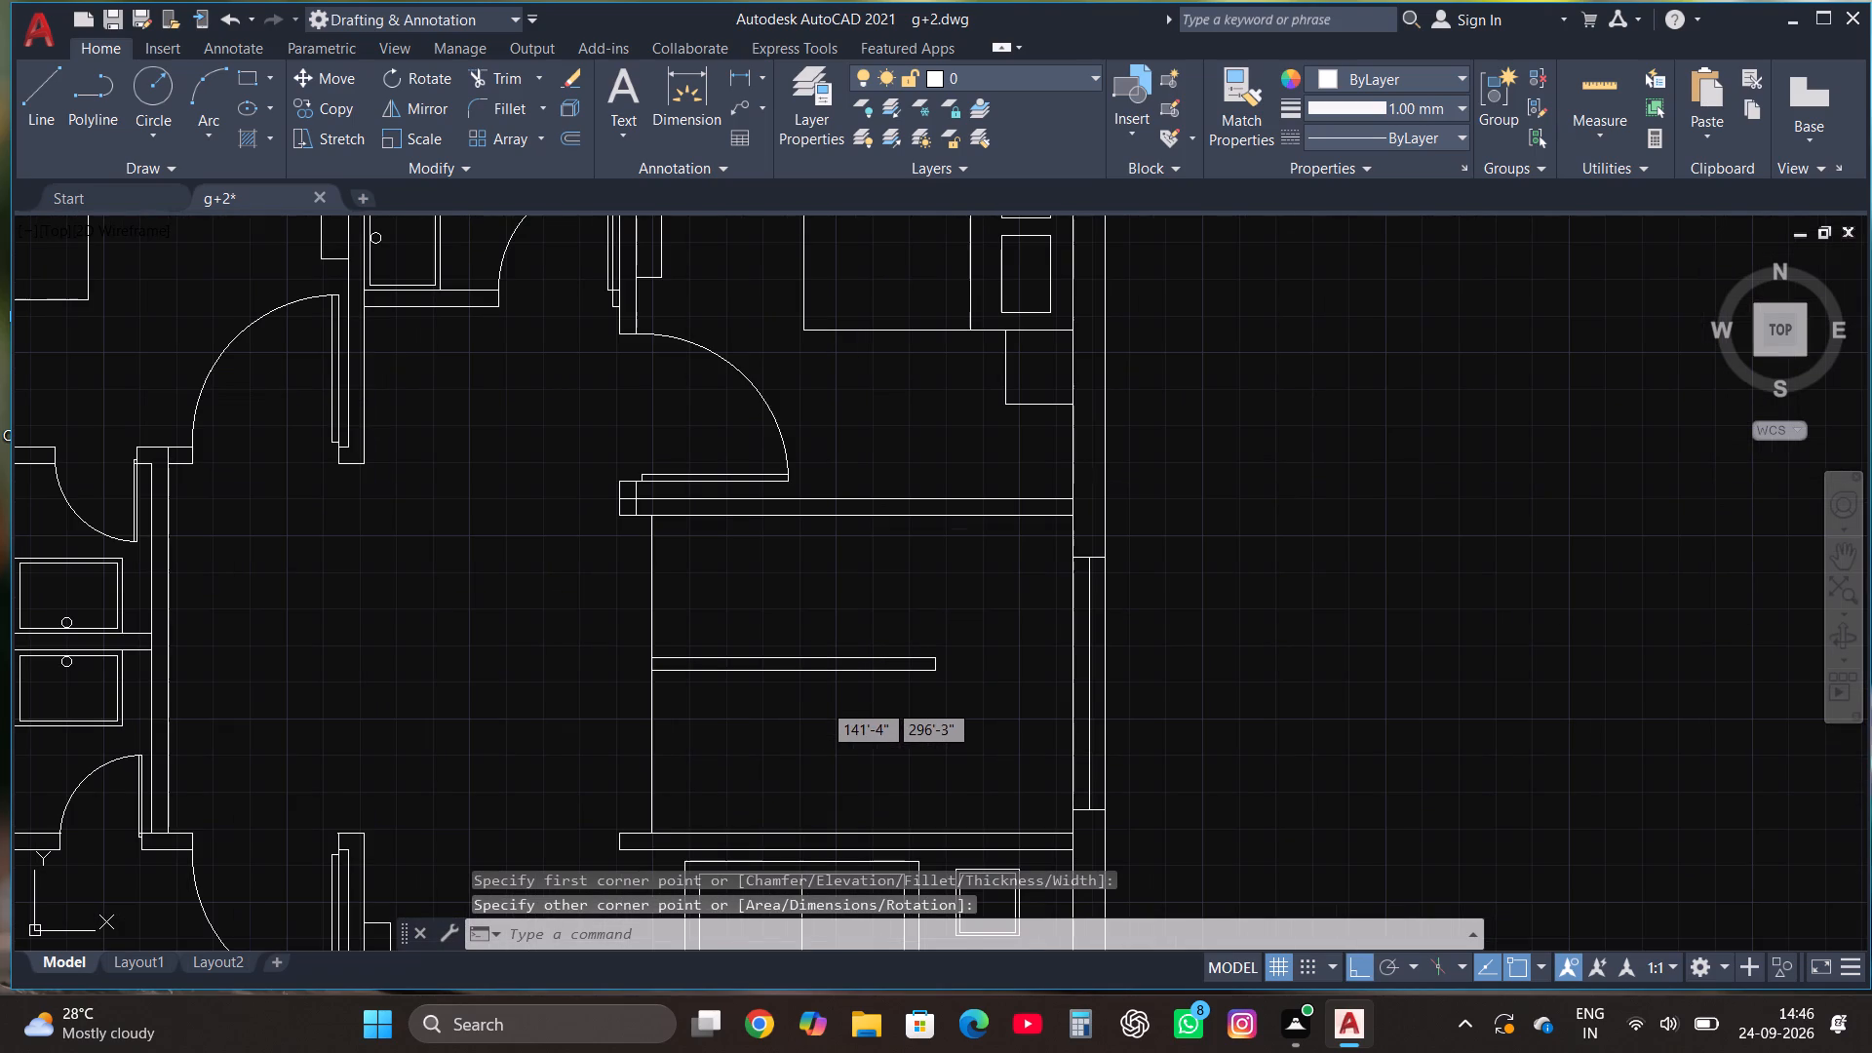
left_click(795, 643)
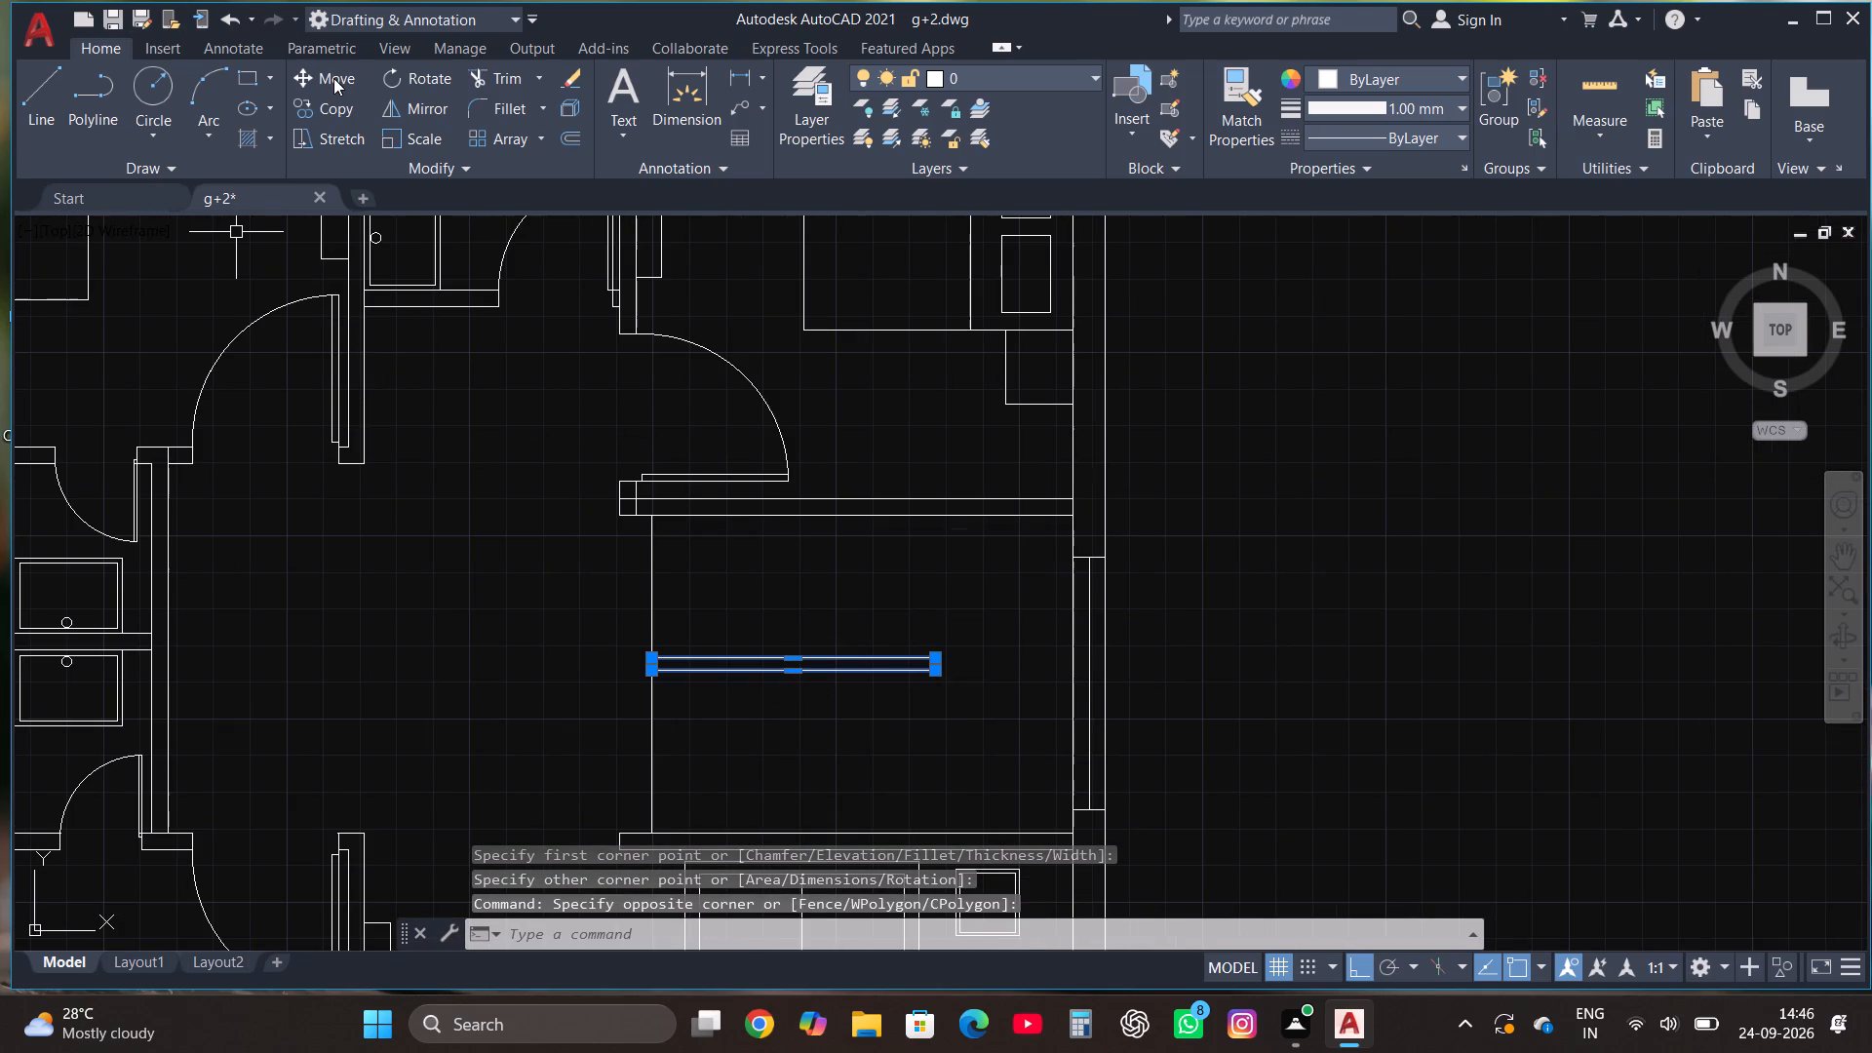
left_click(333, 78)
left_click(716, 663)
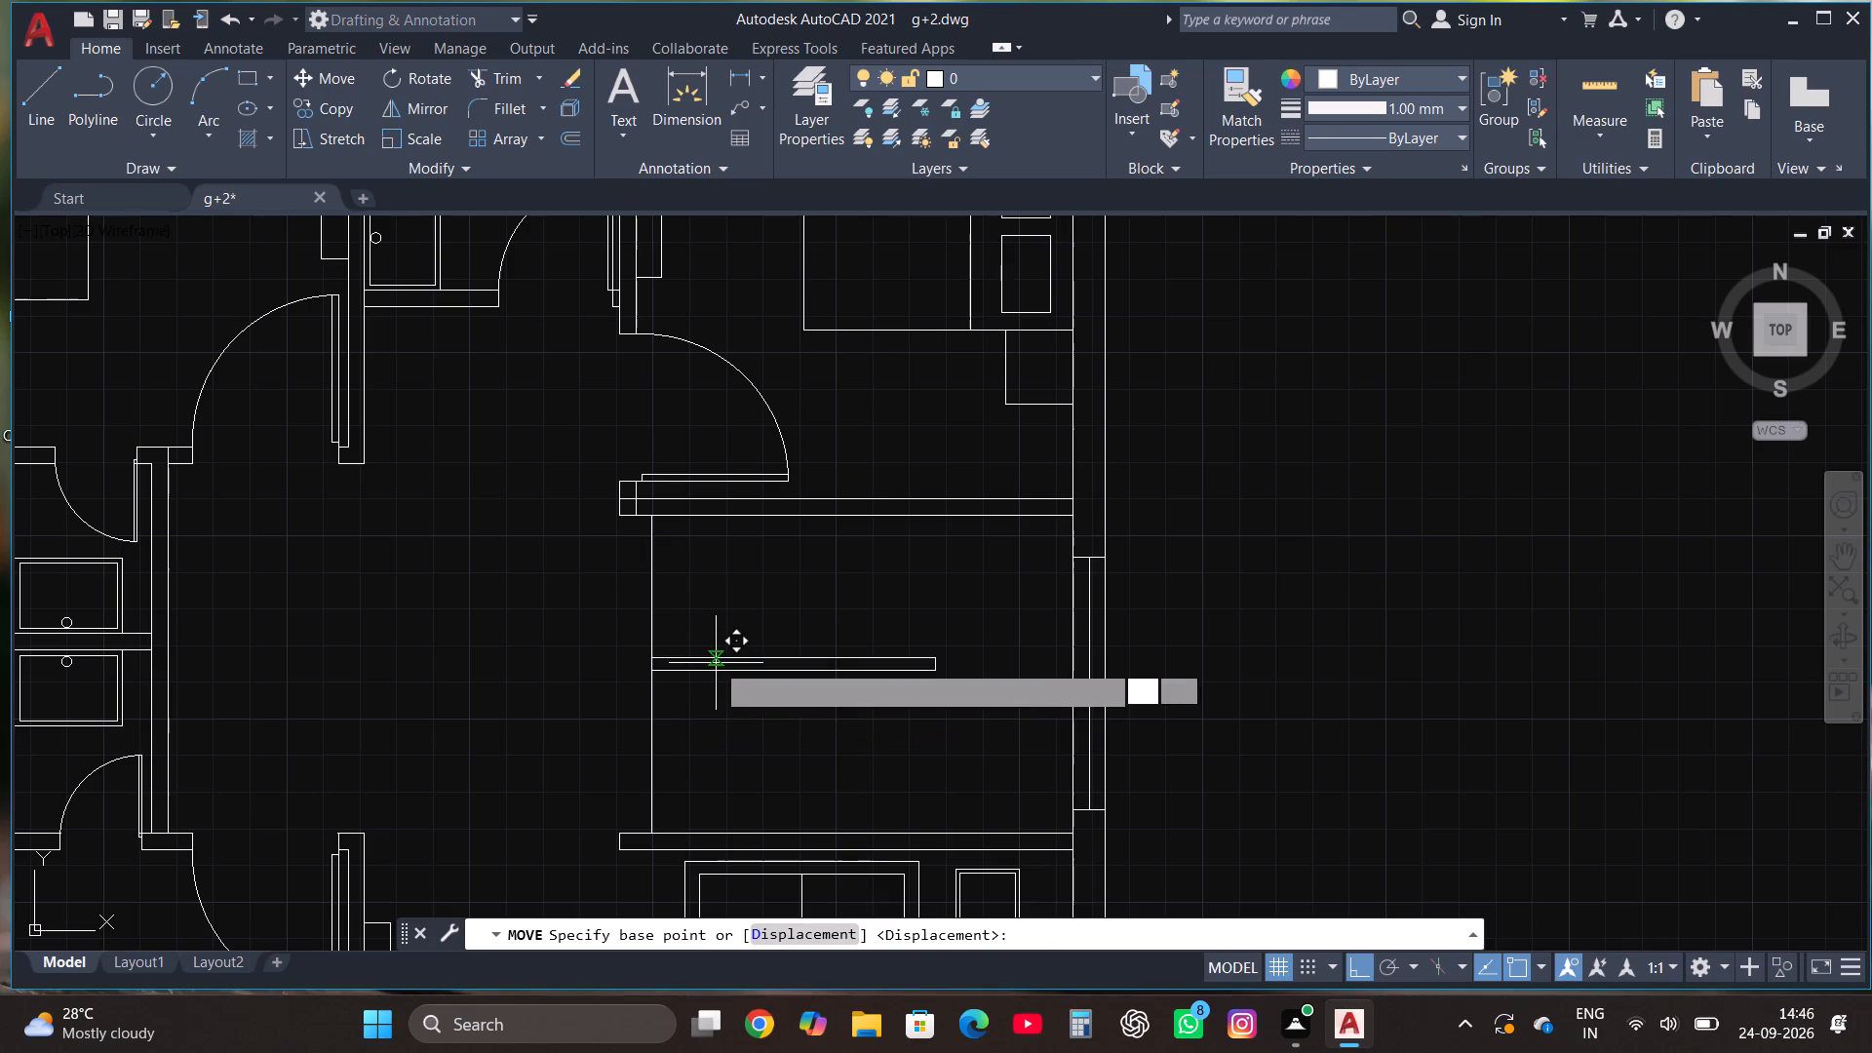
left_click(716, 667)
Move the thin rectangle about 1 inch back north so it is centred on the vertical line's midpoint.
left_click(789, 700)
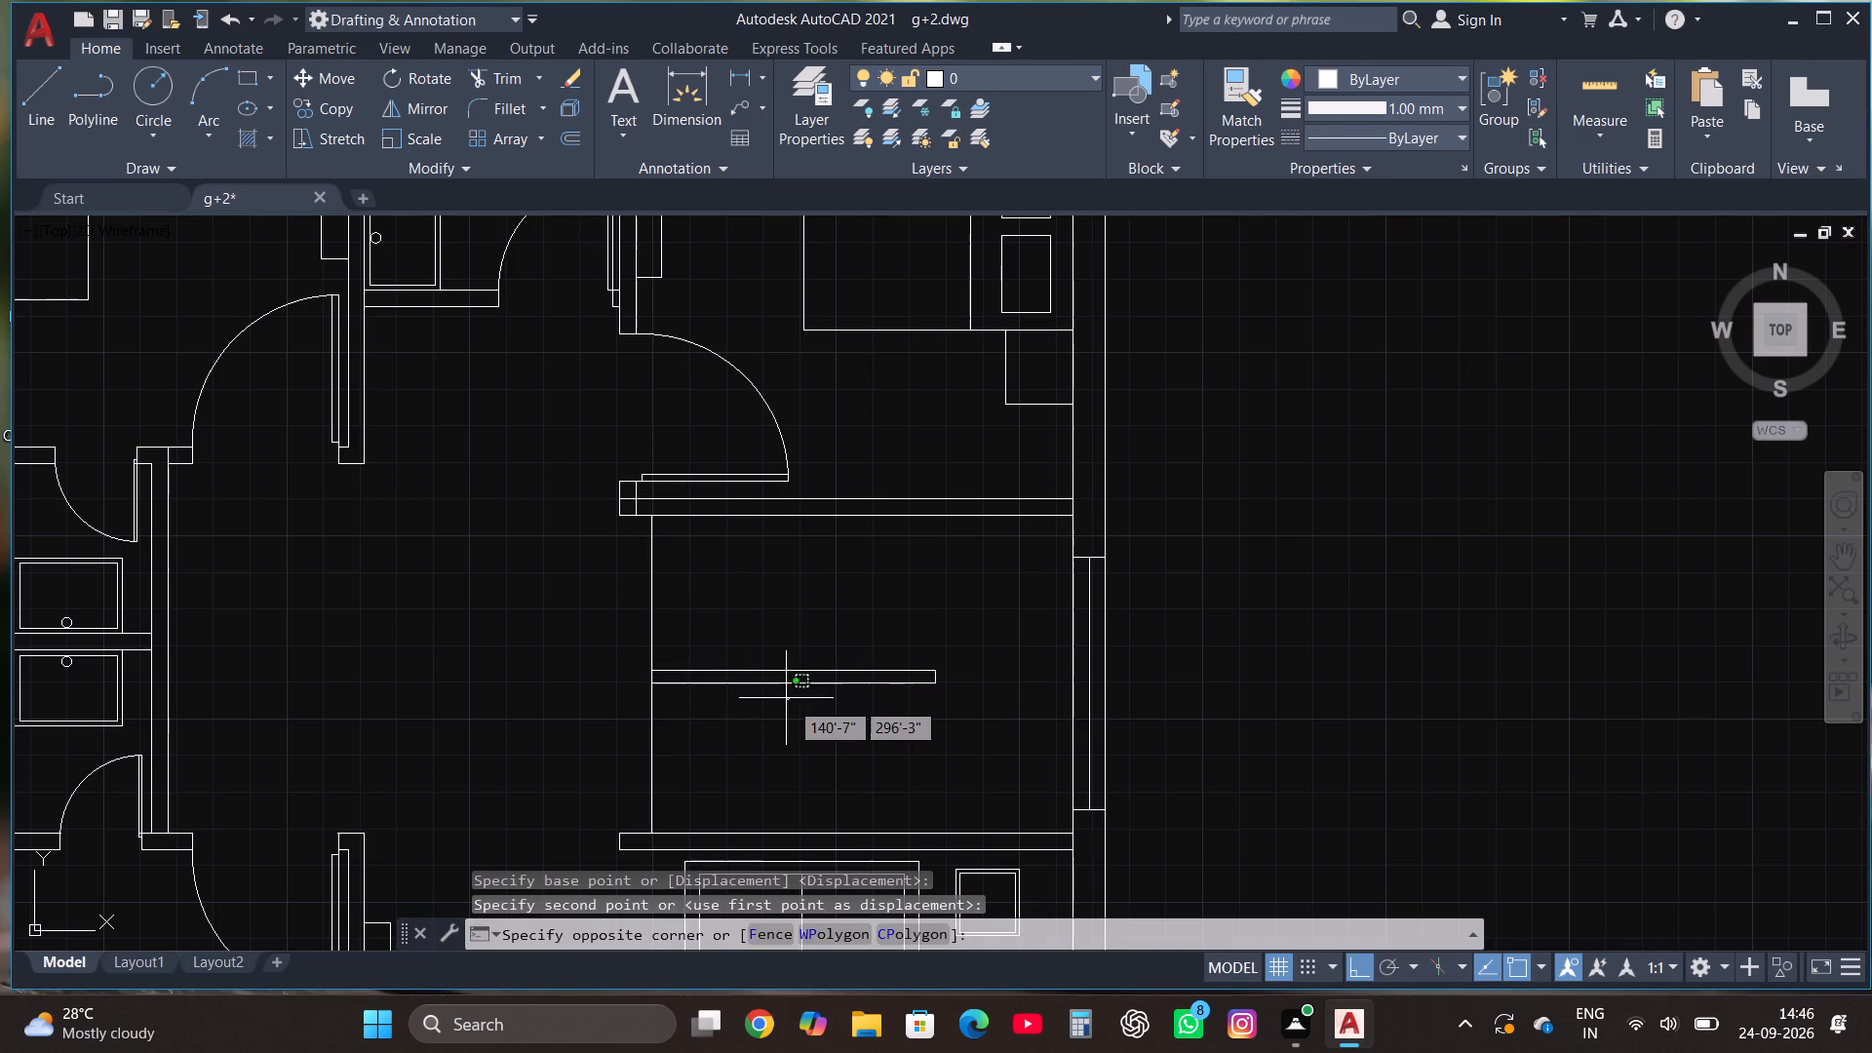
left_click(758, 625)
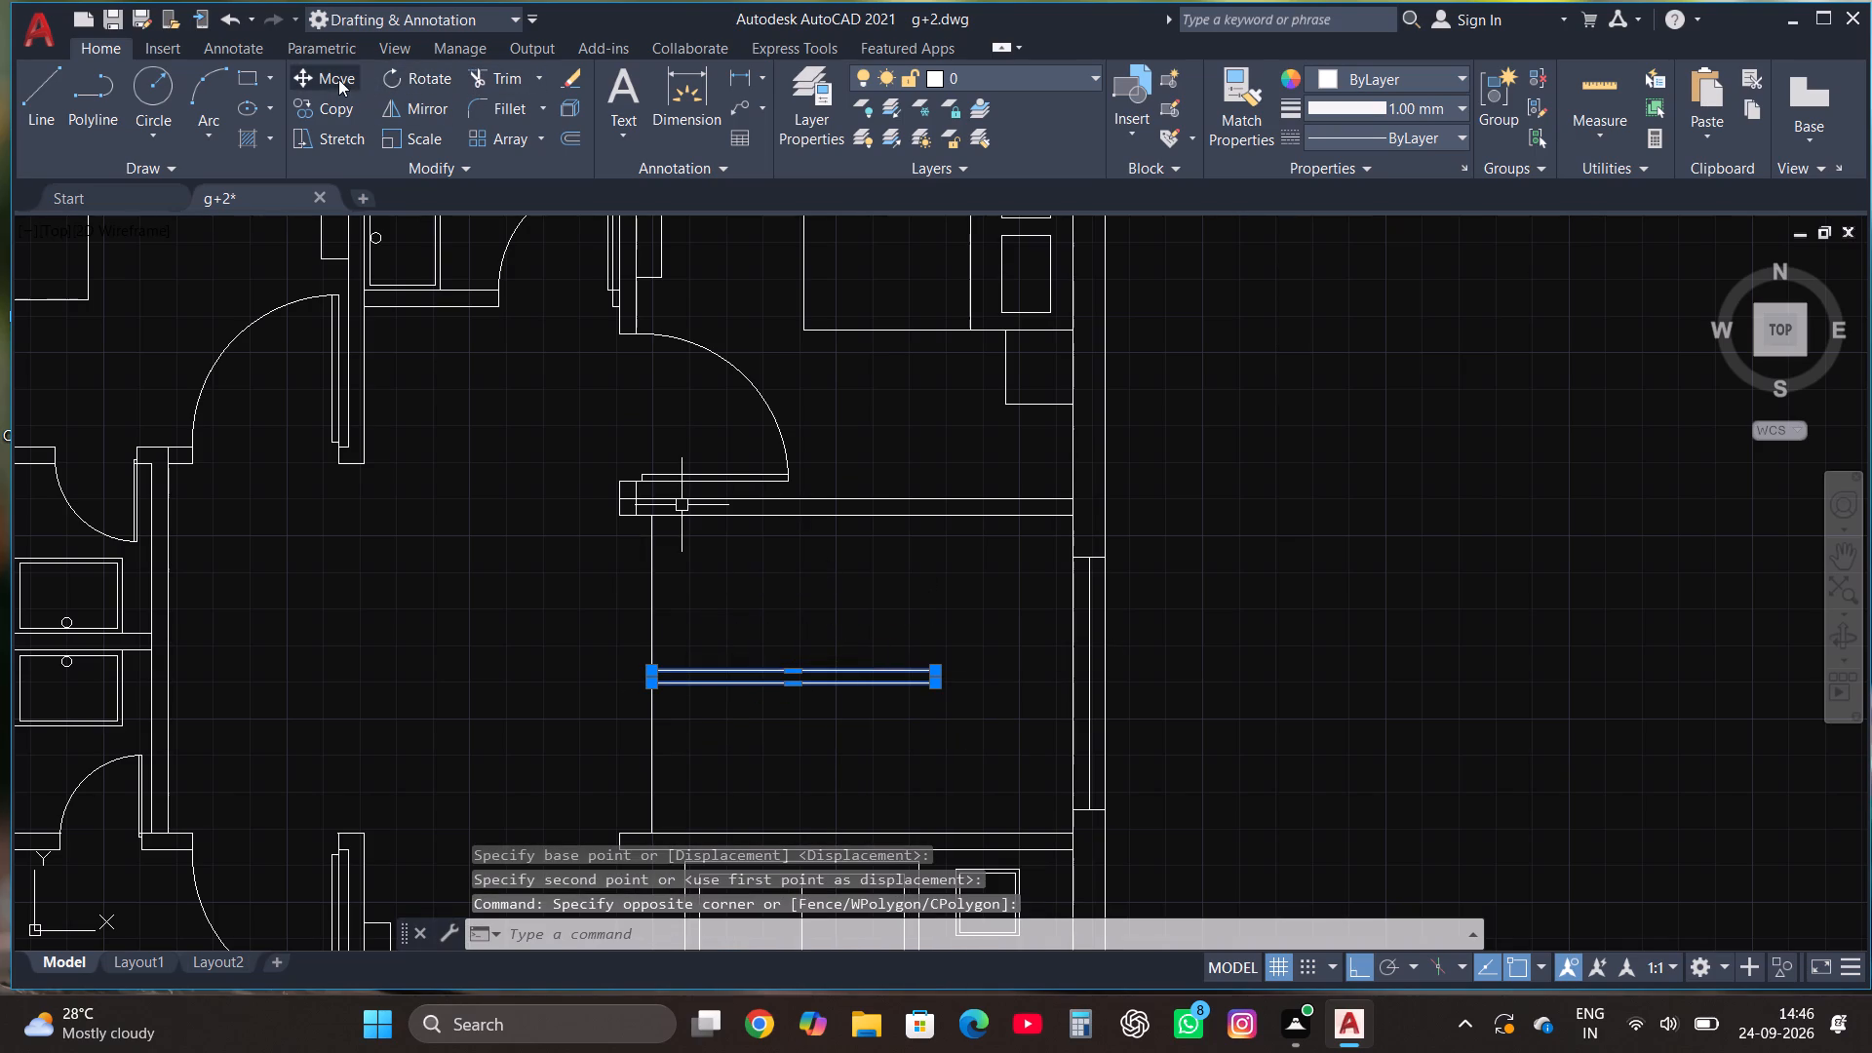
left_click(338, 79)
scroll(661, 686, "up", 2)
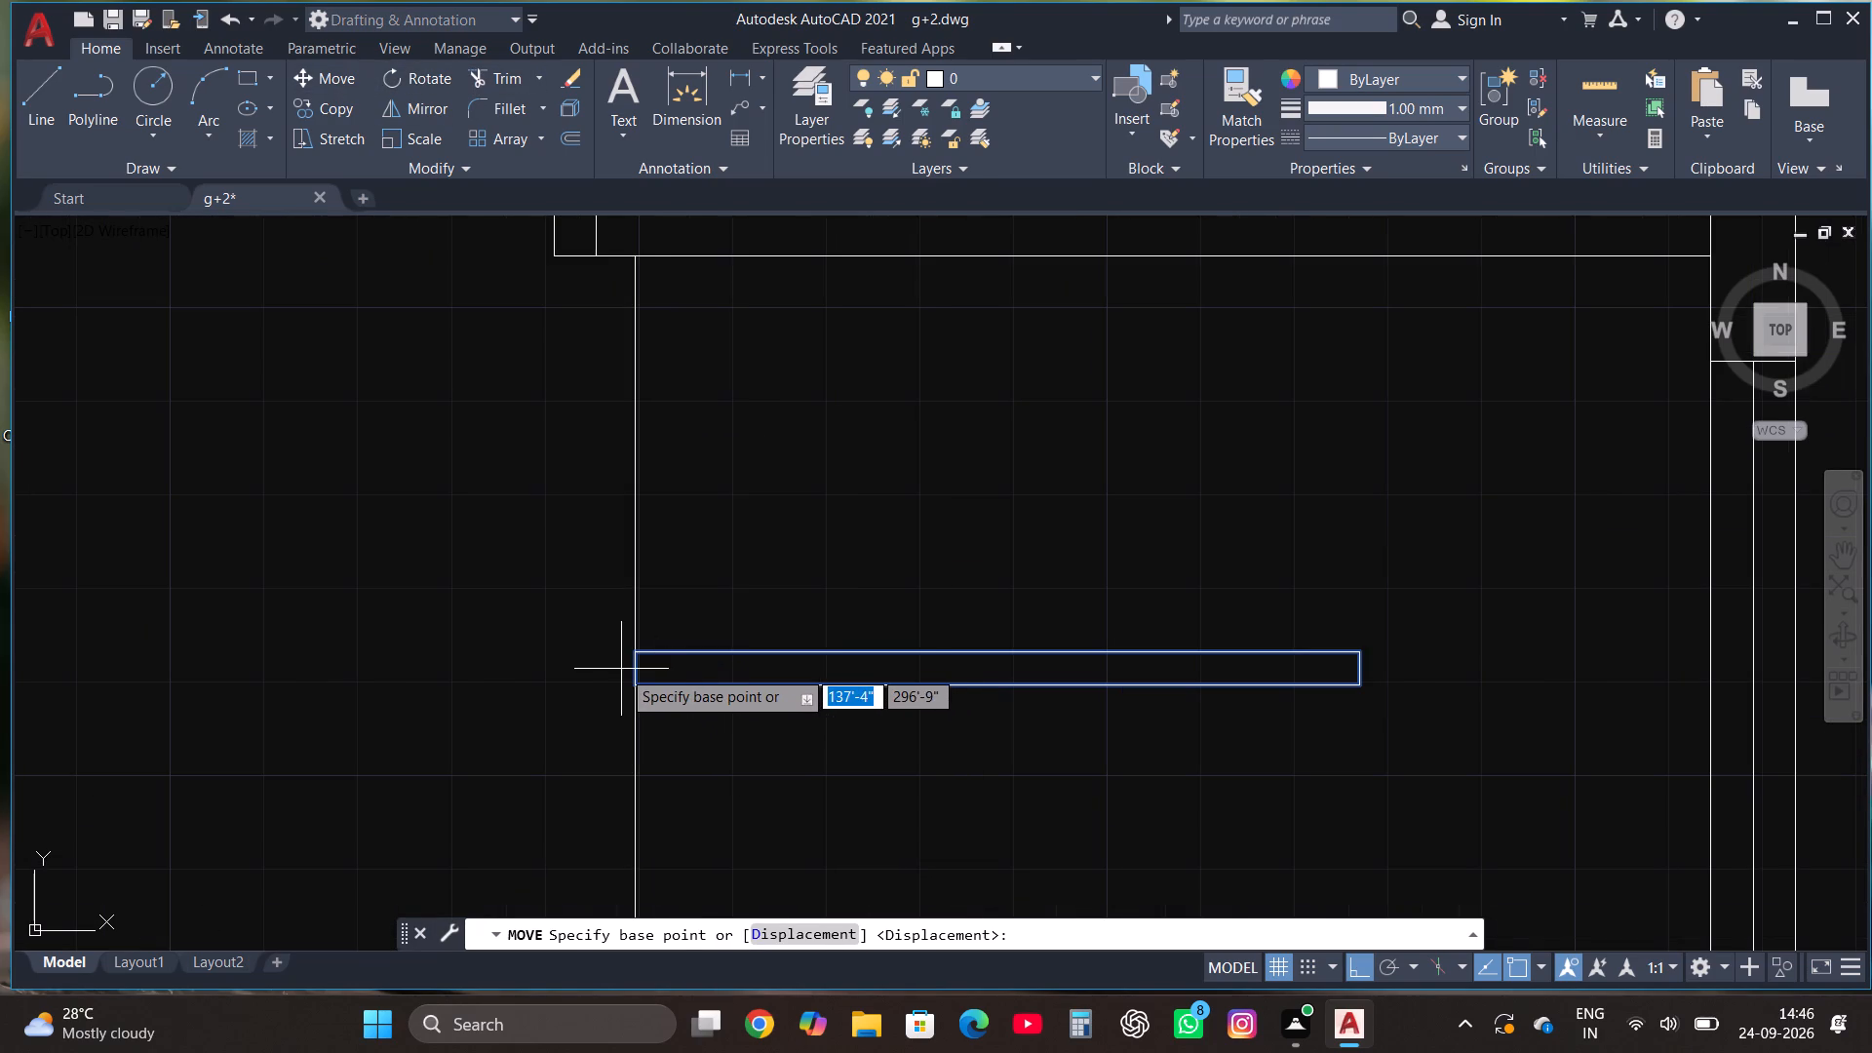
left_click(633, 689)
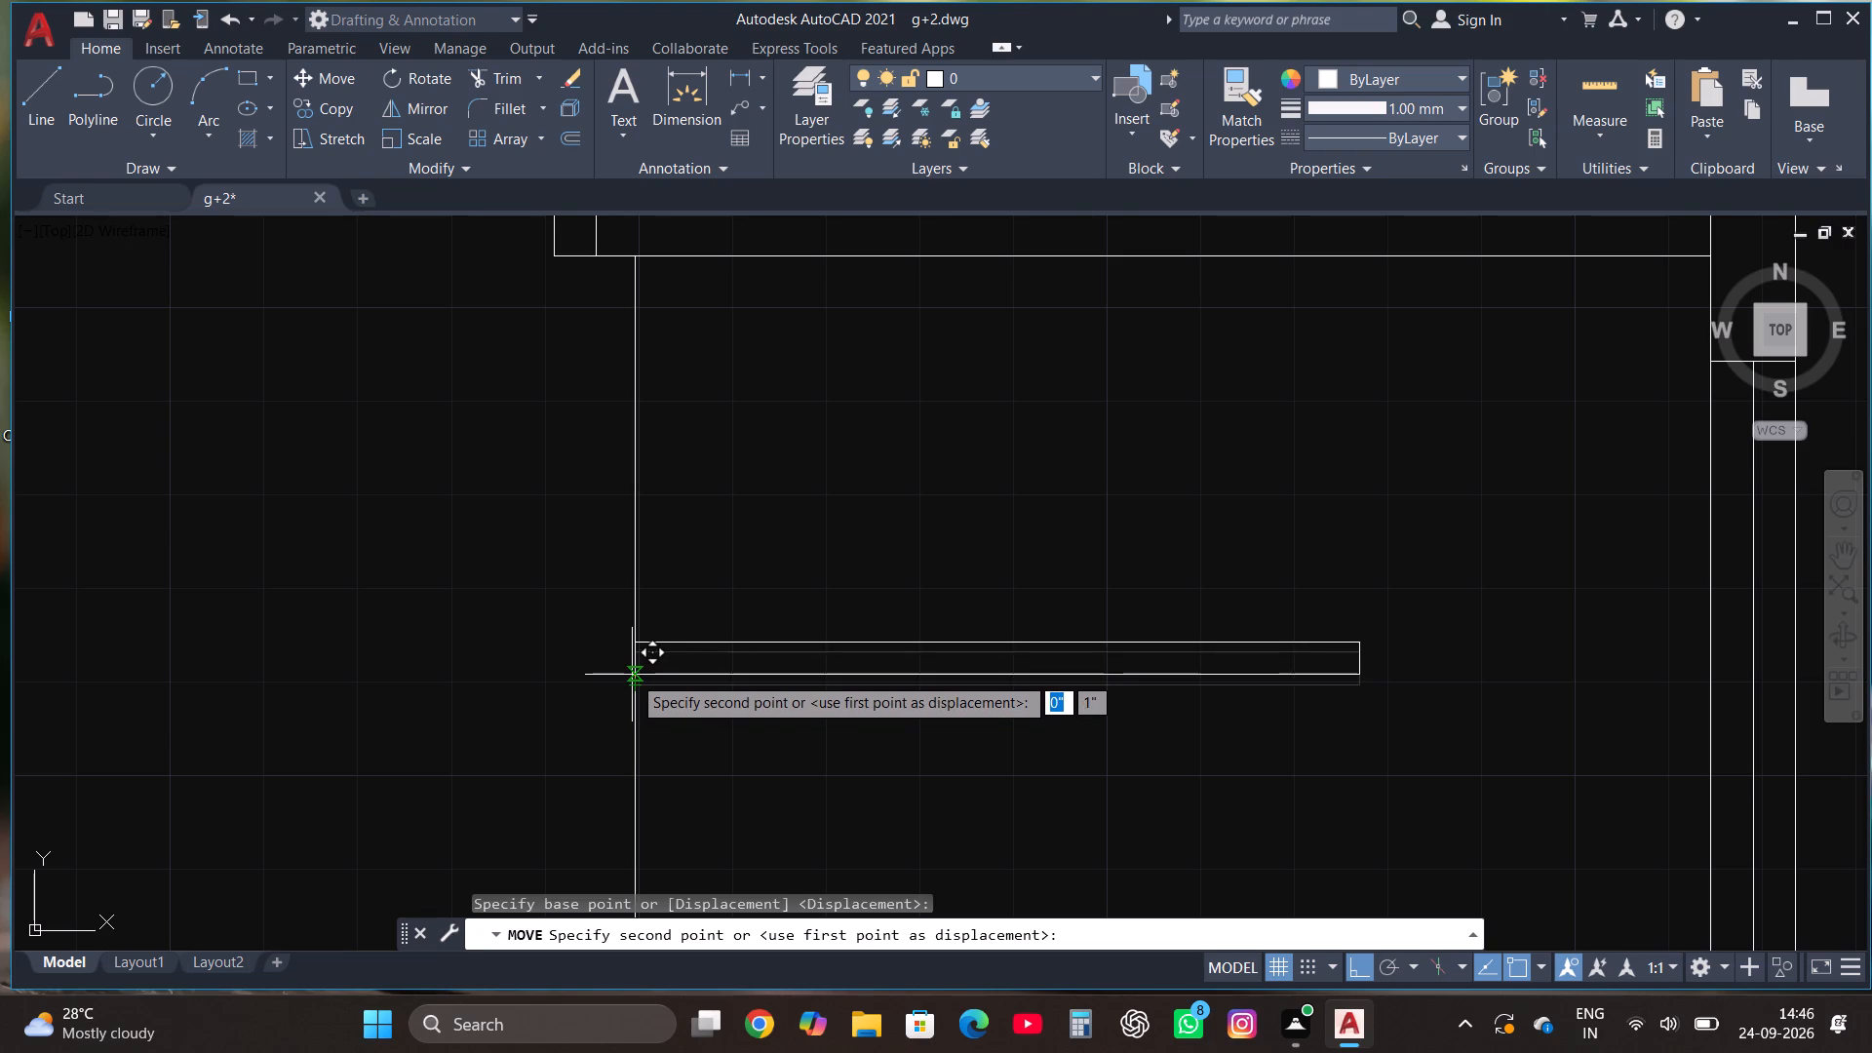
left_click(632, 674)
key("Escape")
Draw a vertical line along the thin rectangle's east end, spanning the bay from its north wall to its south wall.
scroll(574, 614, "down", 3)
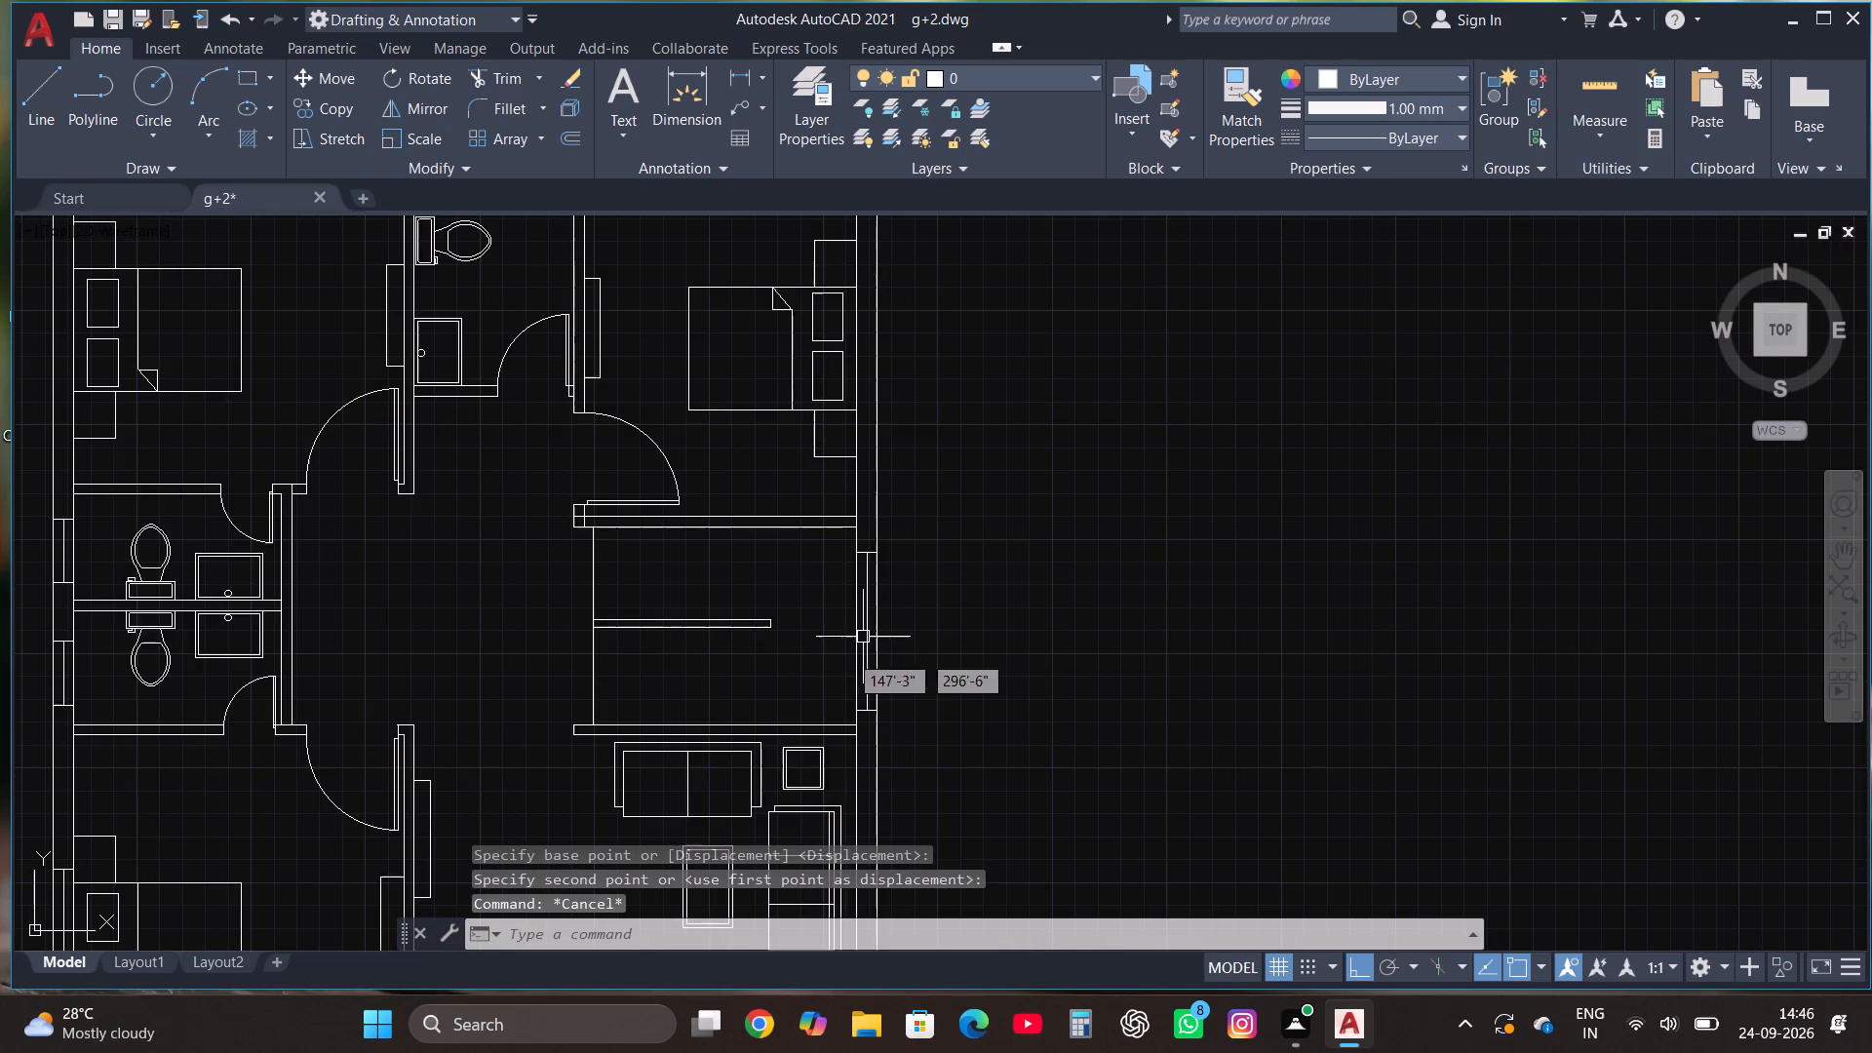
scroll(768, 673, "up", 2)
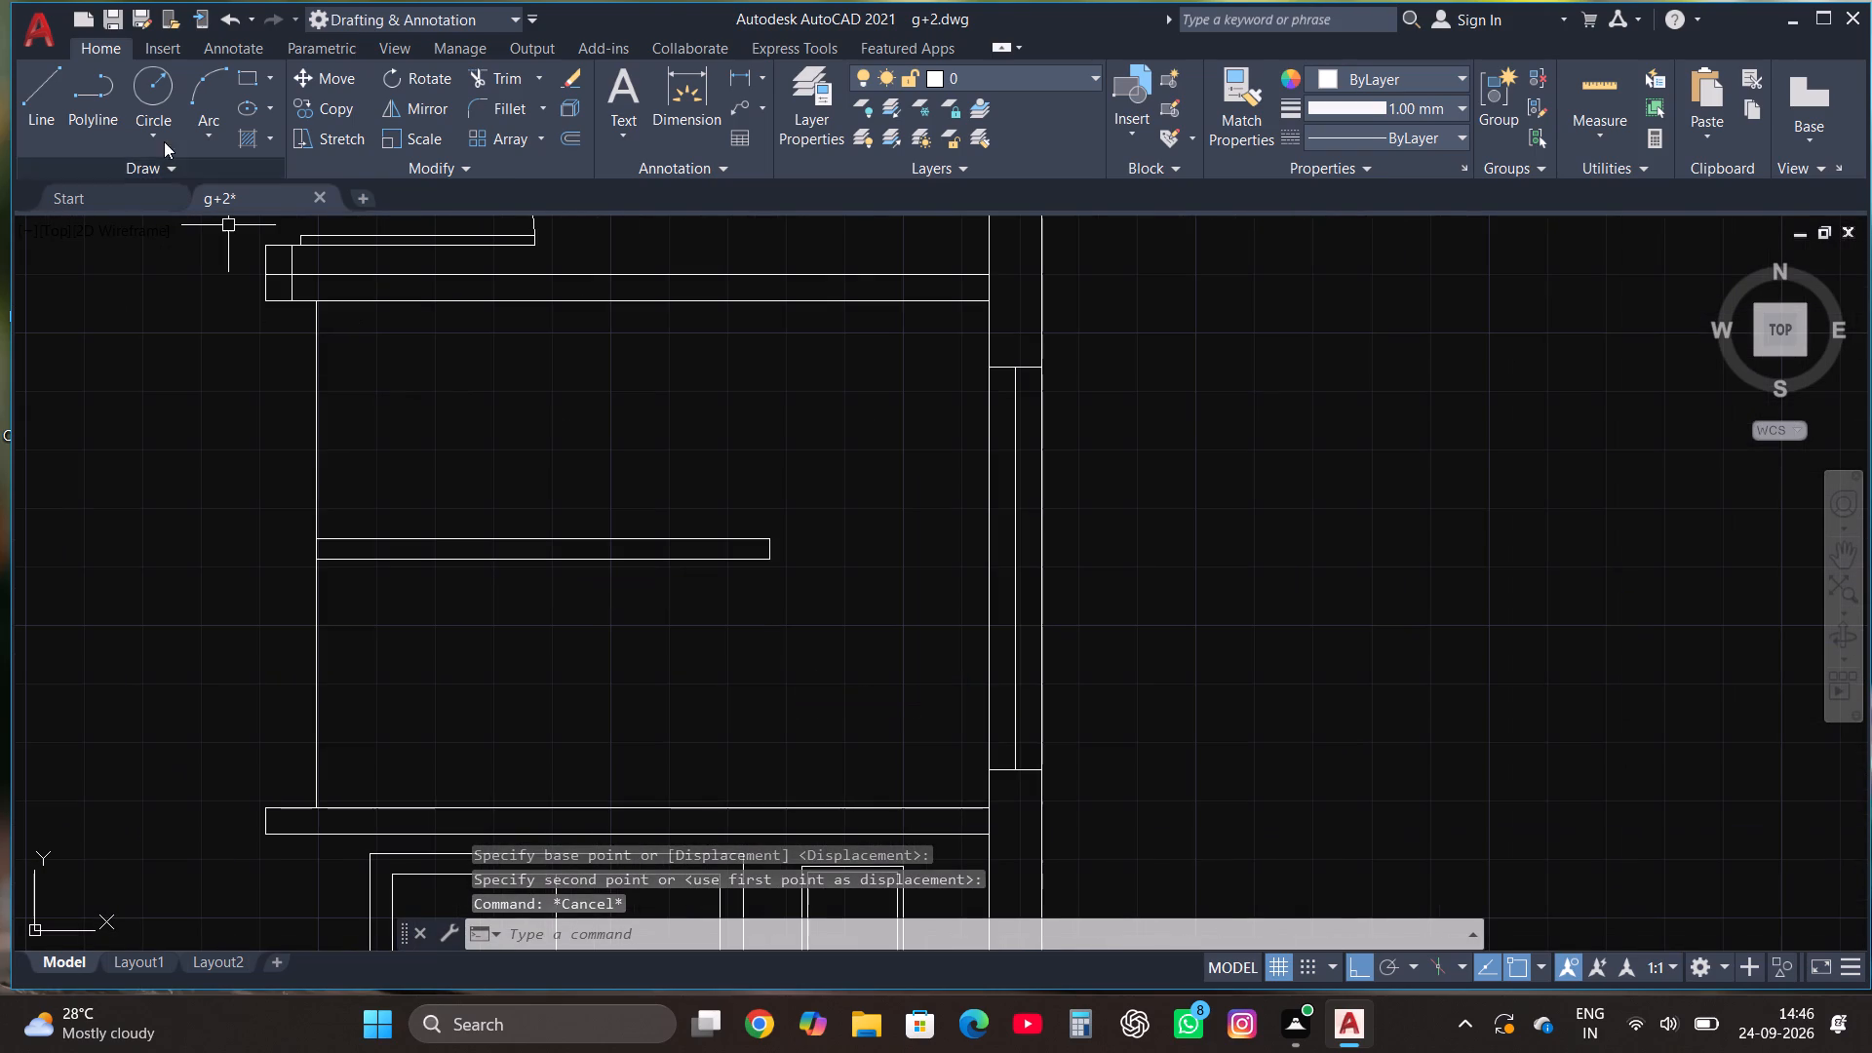
left_click(41, 94)
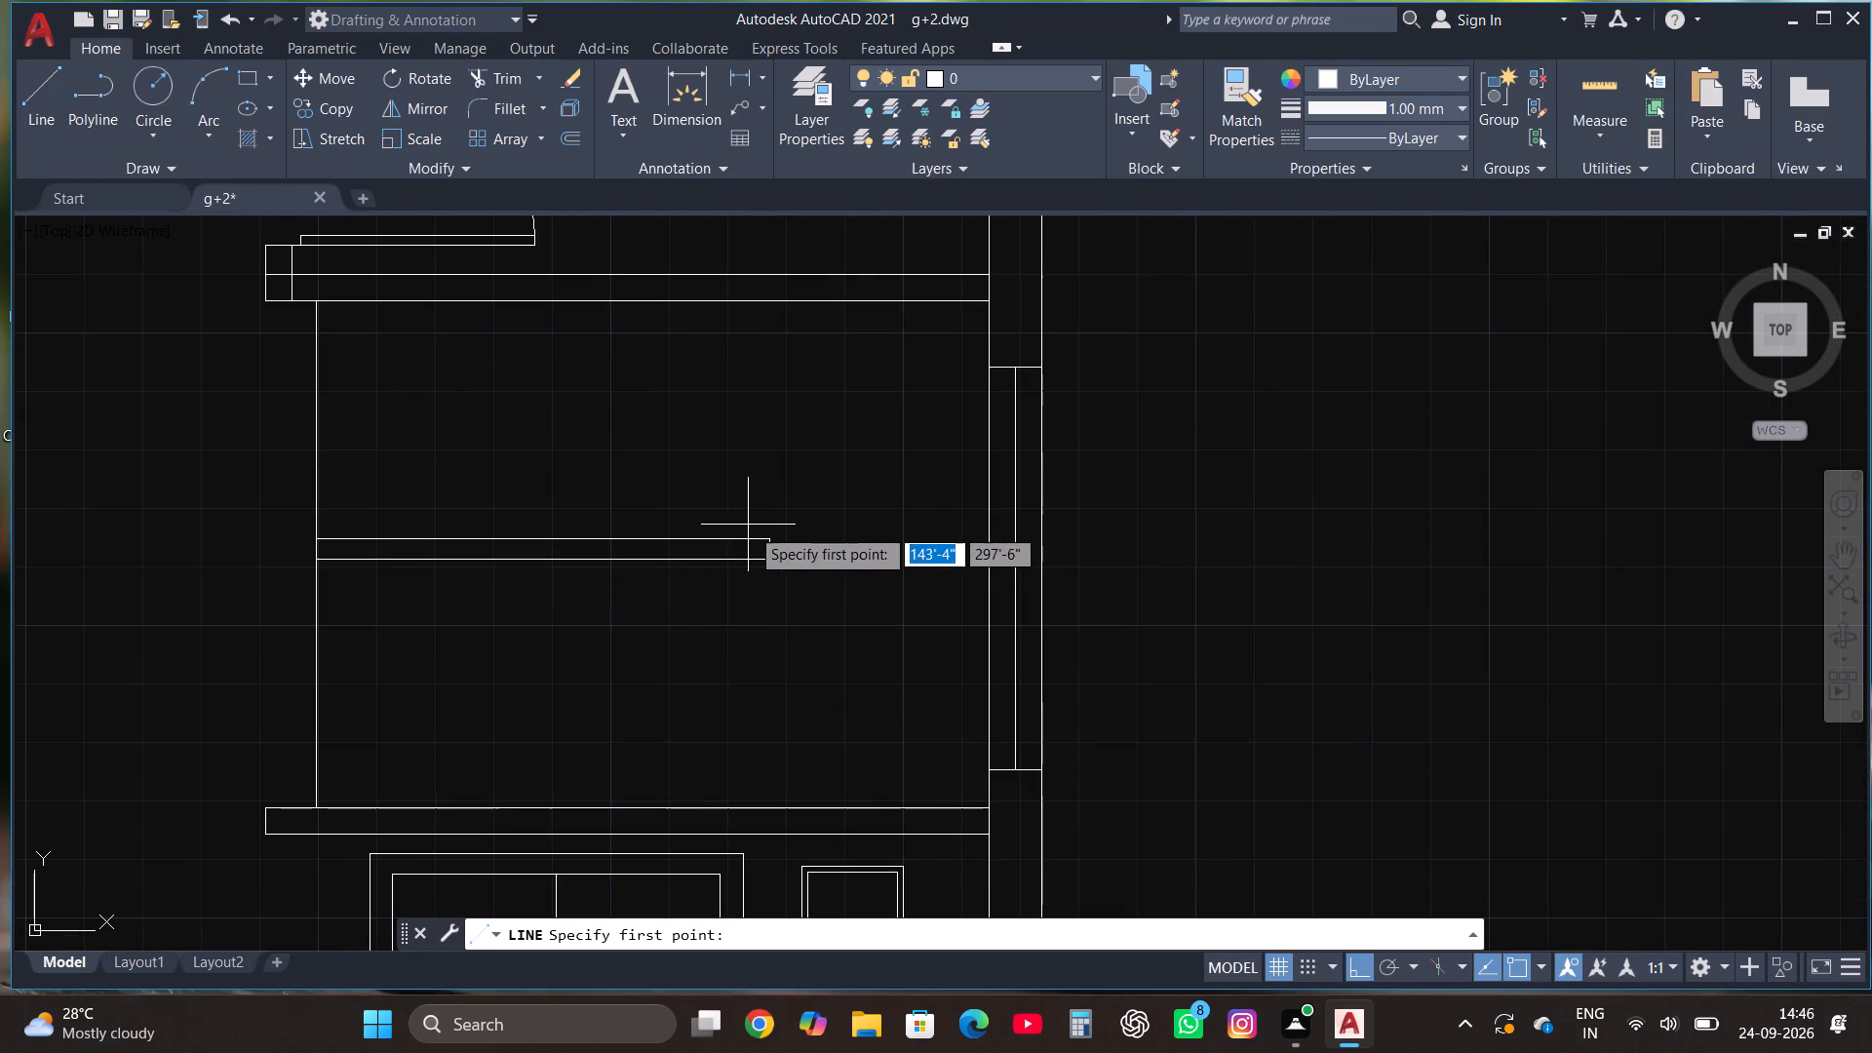
left_click(767, 539)
scroll(749, 287, "up", 1)
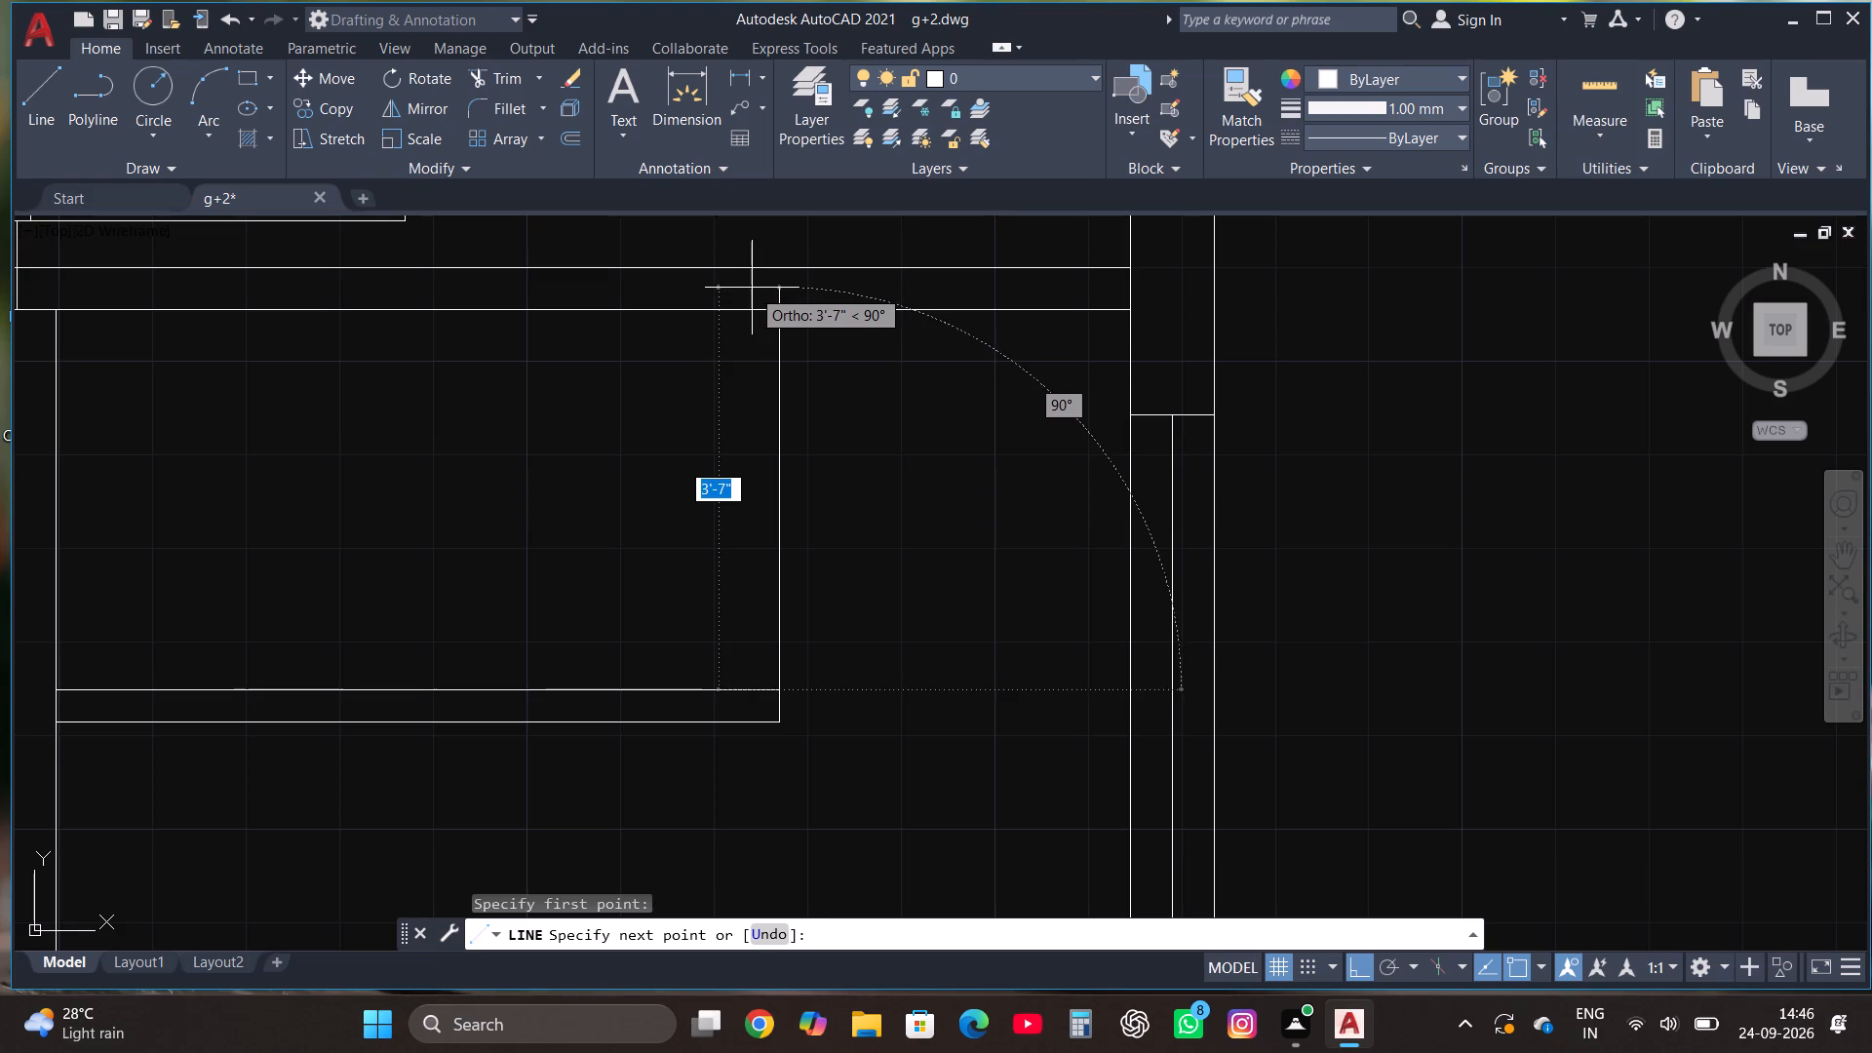
left_click(754, 287)
scroll(754, 312, "down", 3)
scroll(752, 641, "up", 3)
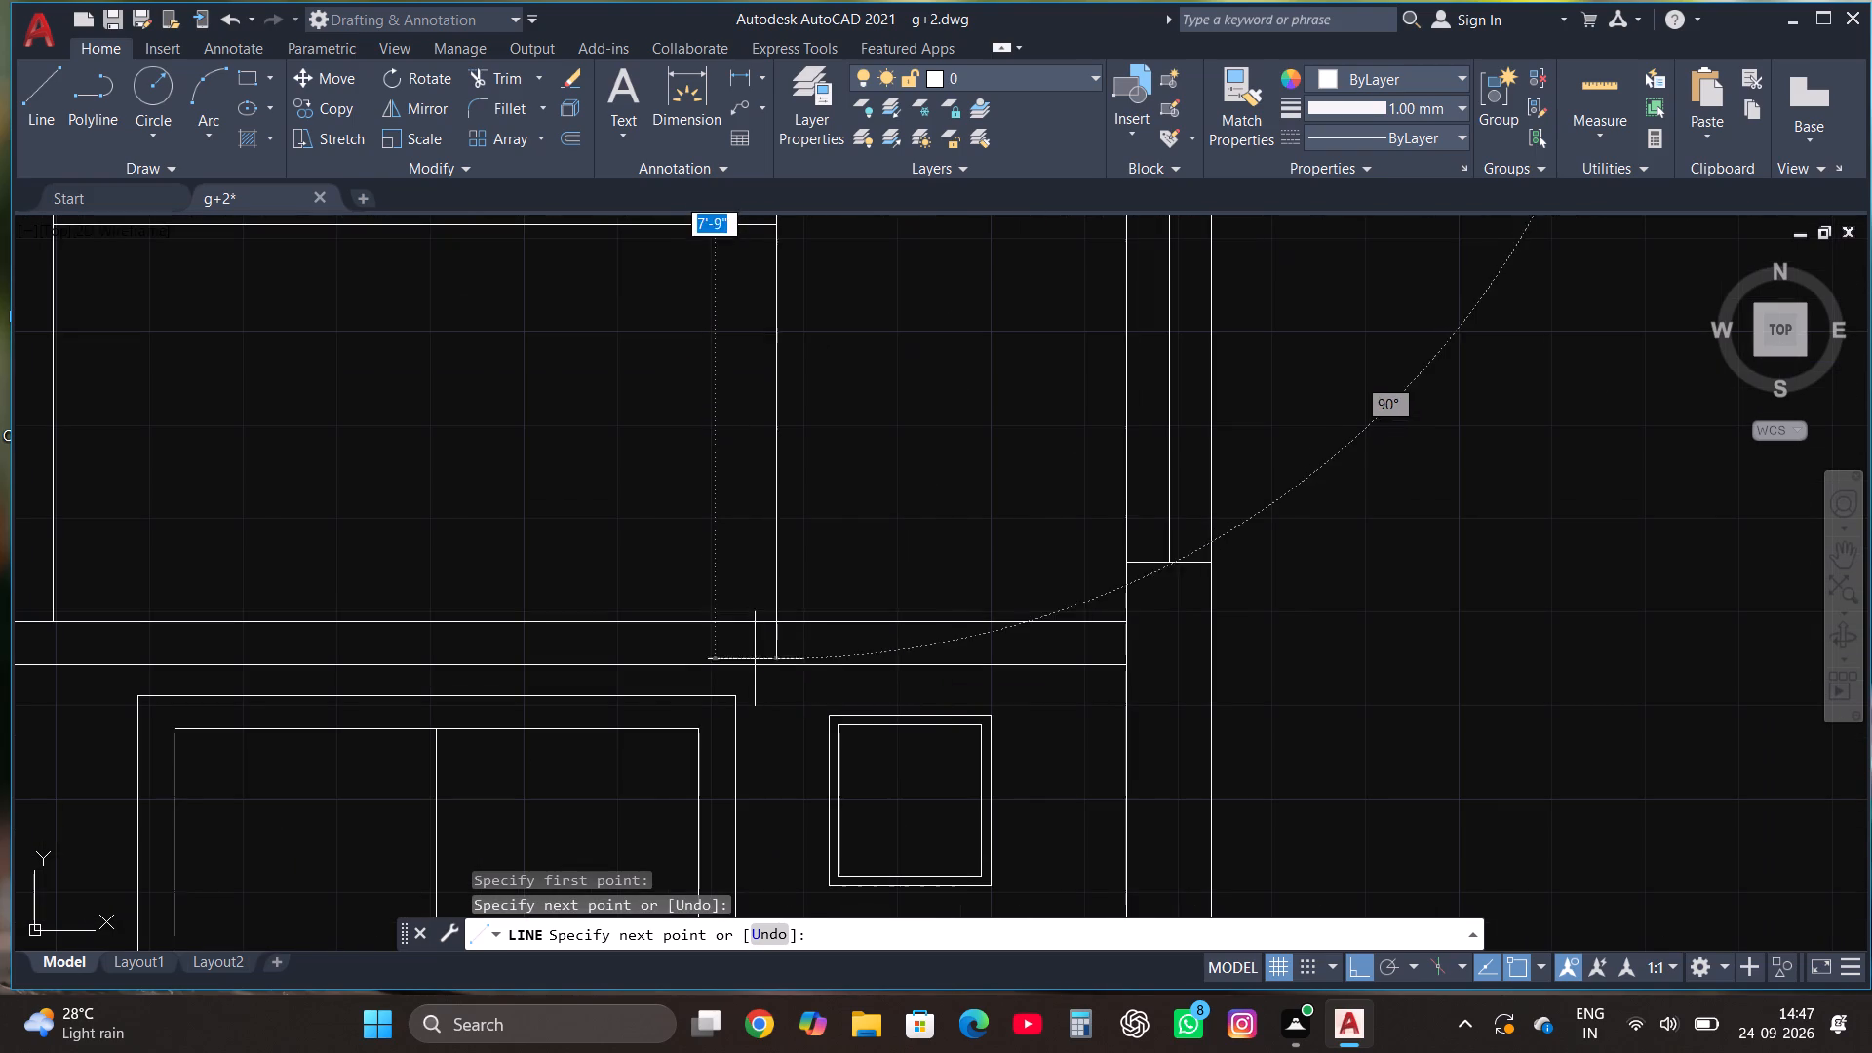
left_click(760, 648)
key("Escape")
Trim the new vertical line's overshoots inside the bay's south and north walls back to the inner wall faces.
left_click(502, 64)
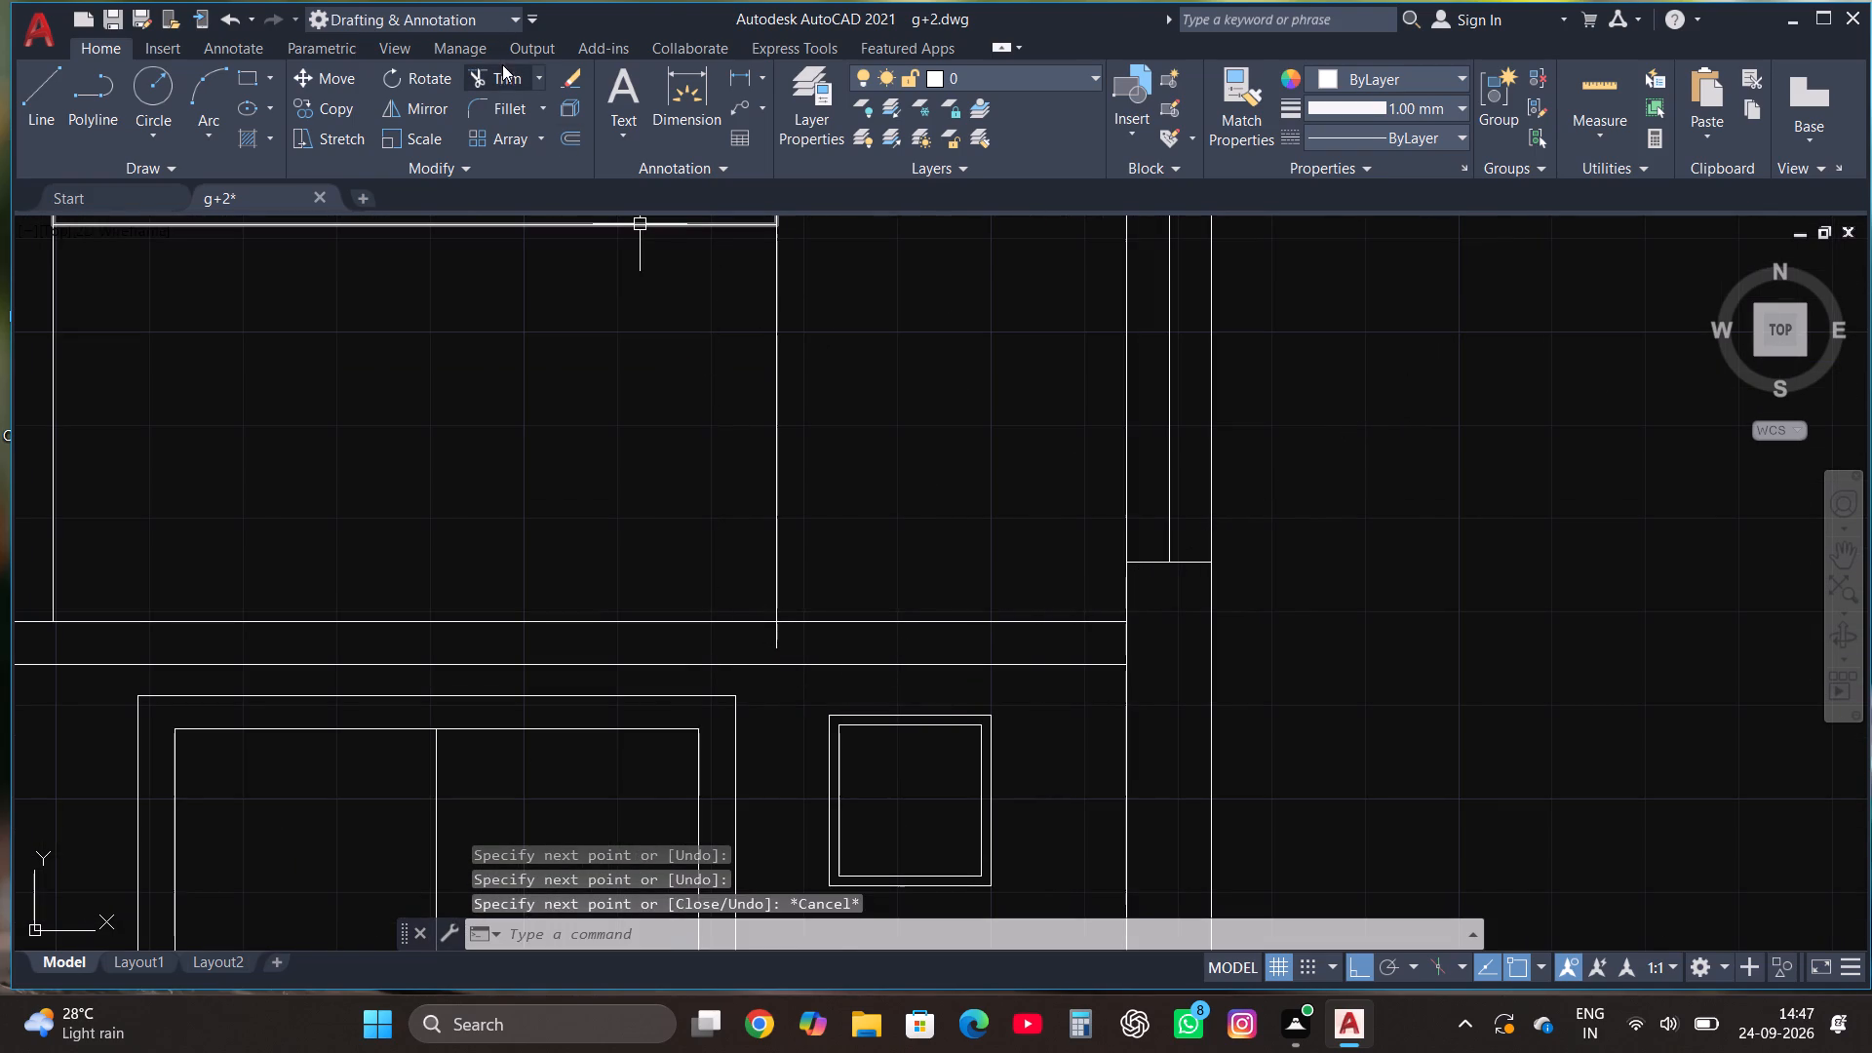
left_click(509, 78)
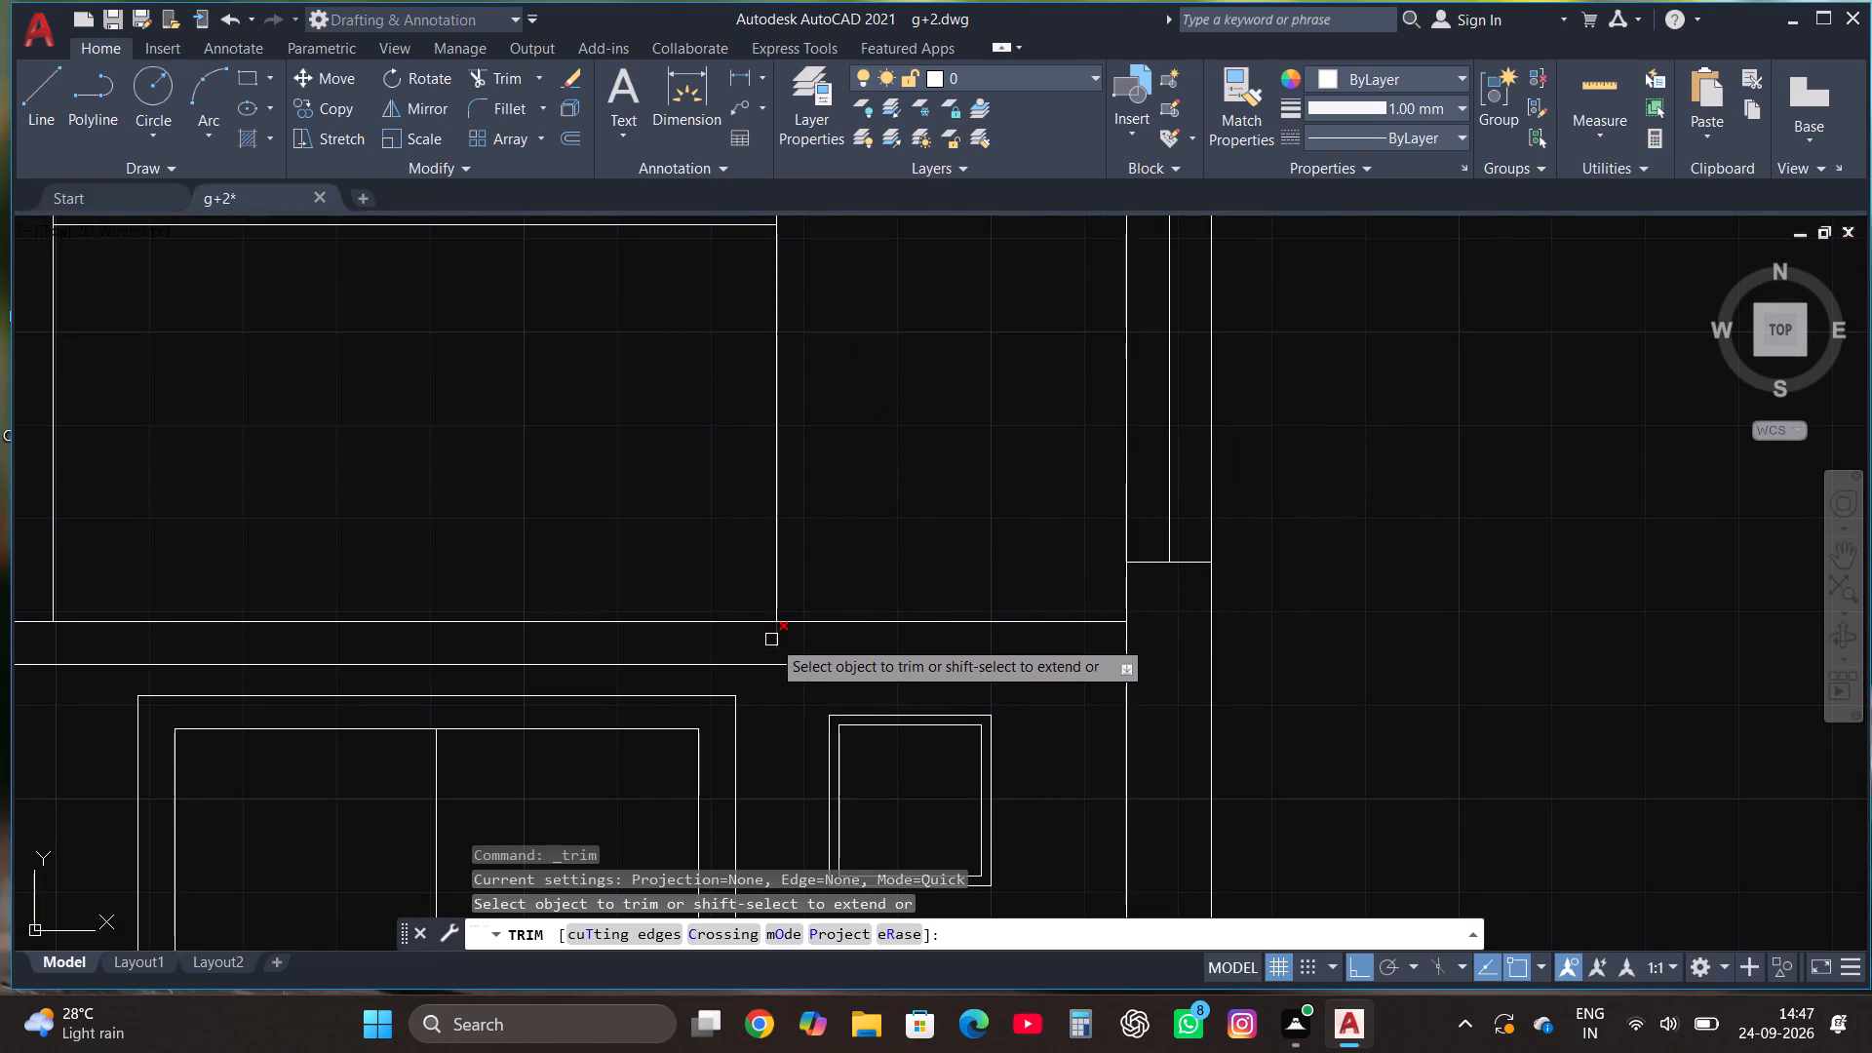
left_click(773, 639)
scroll(789, 721, "down", 2)
scroll(783, 359, "up", 1)
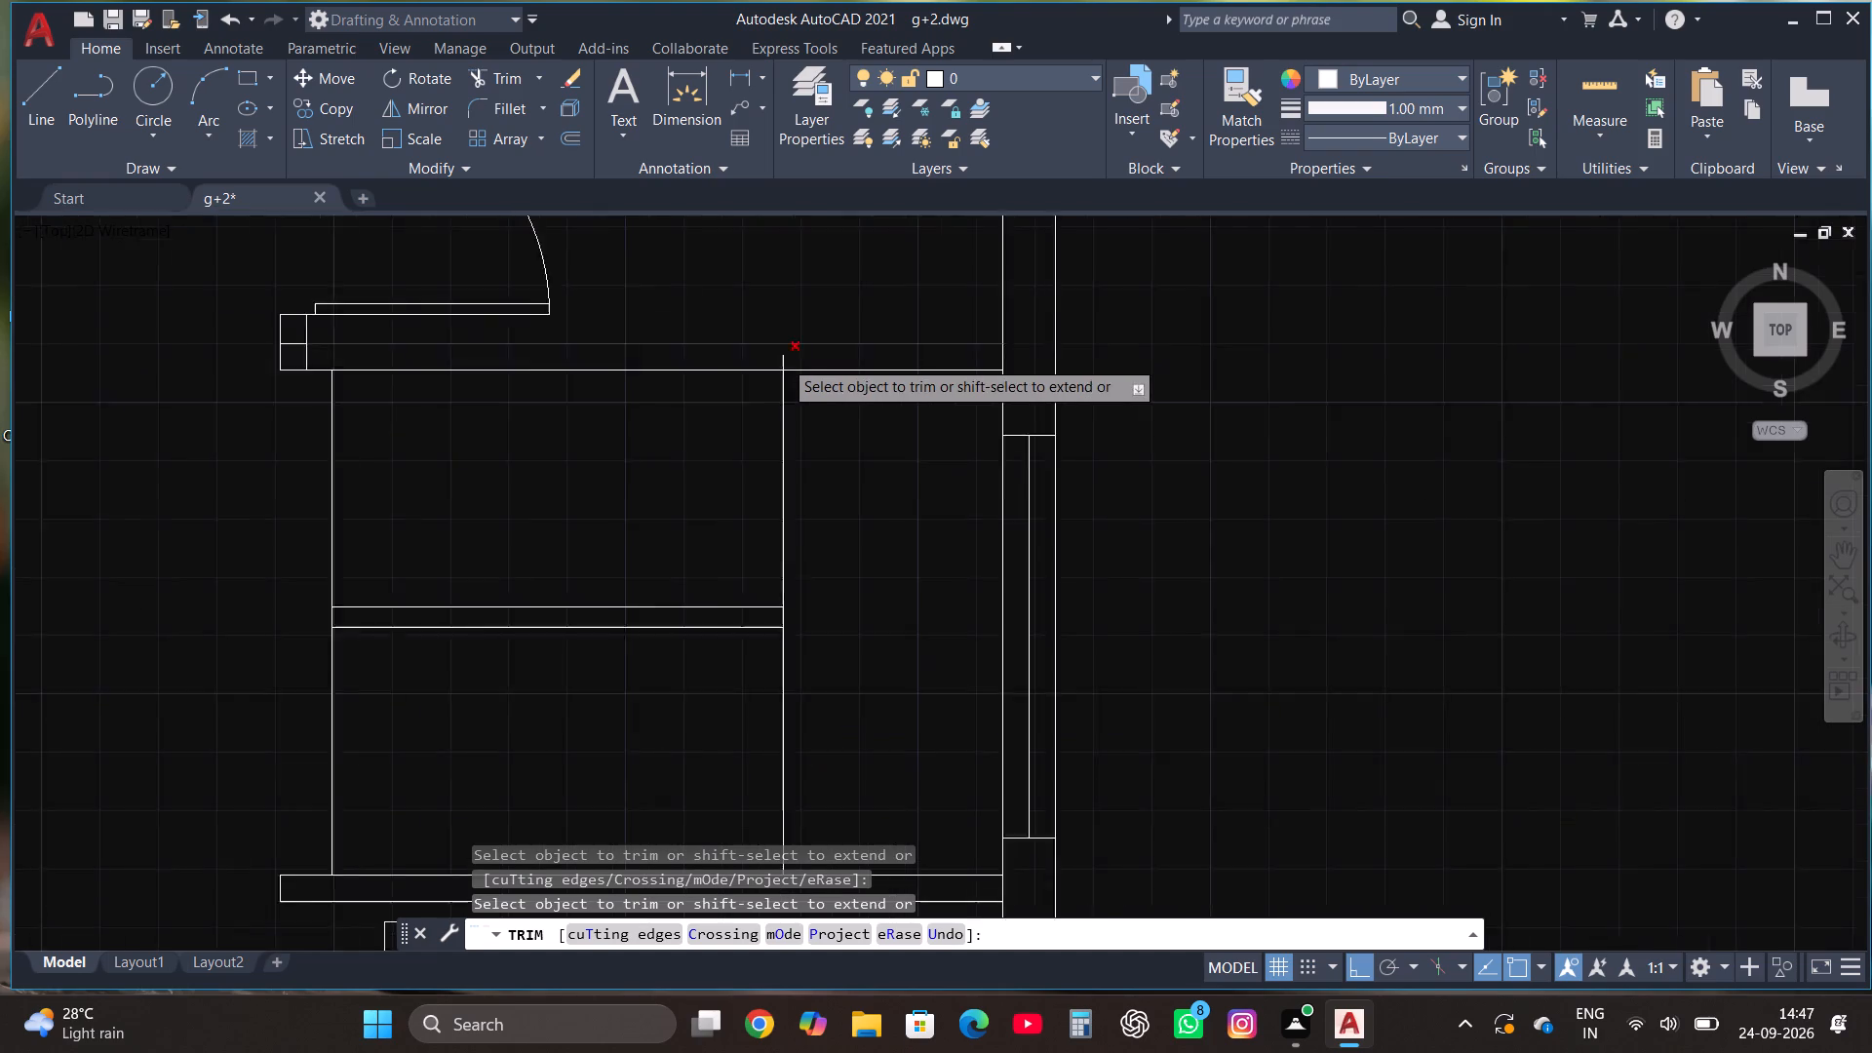
scroll(783, 359, "up", 1)
left_click(781, 360)
left_click(782, 364)
key("Escape")
Offset the east vertical line westward repeatedly at 1'-0" spacing to create six stair tread lines across the bay.
scroll(782, 358, "down", 2)
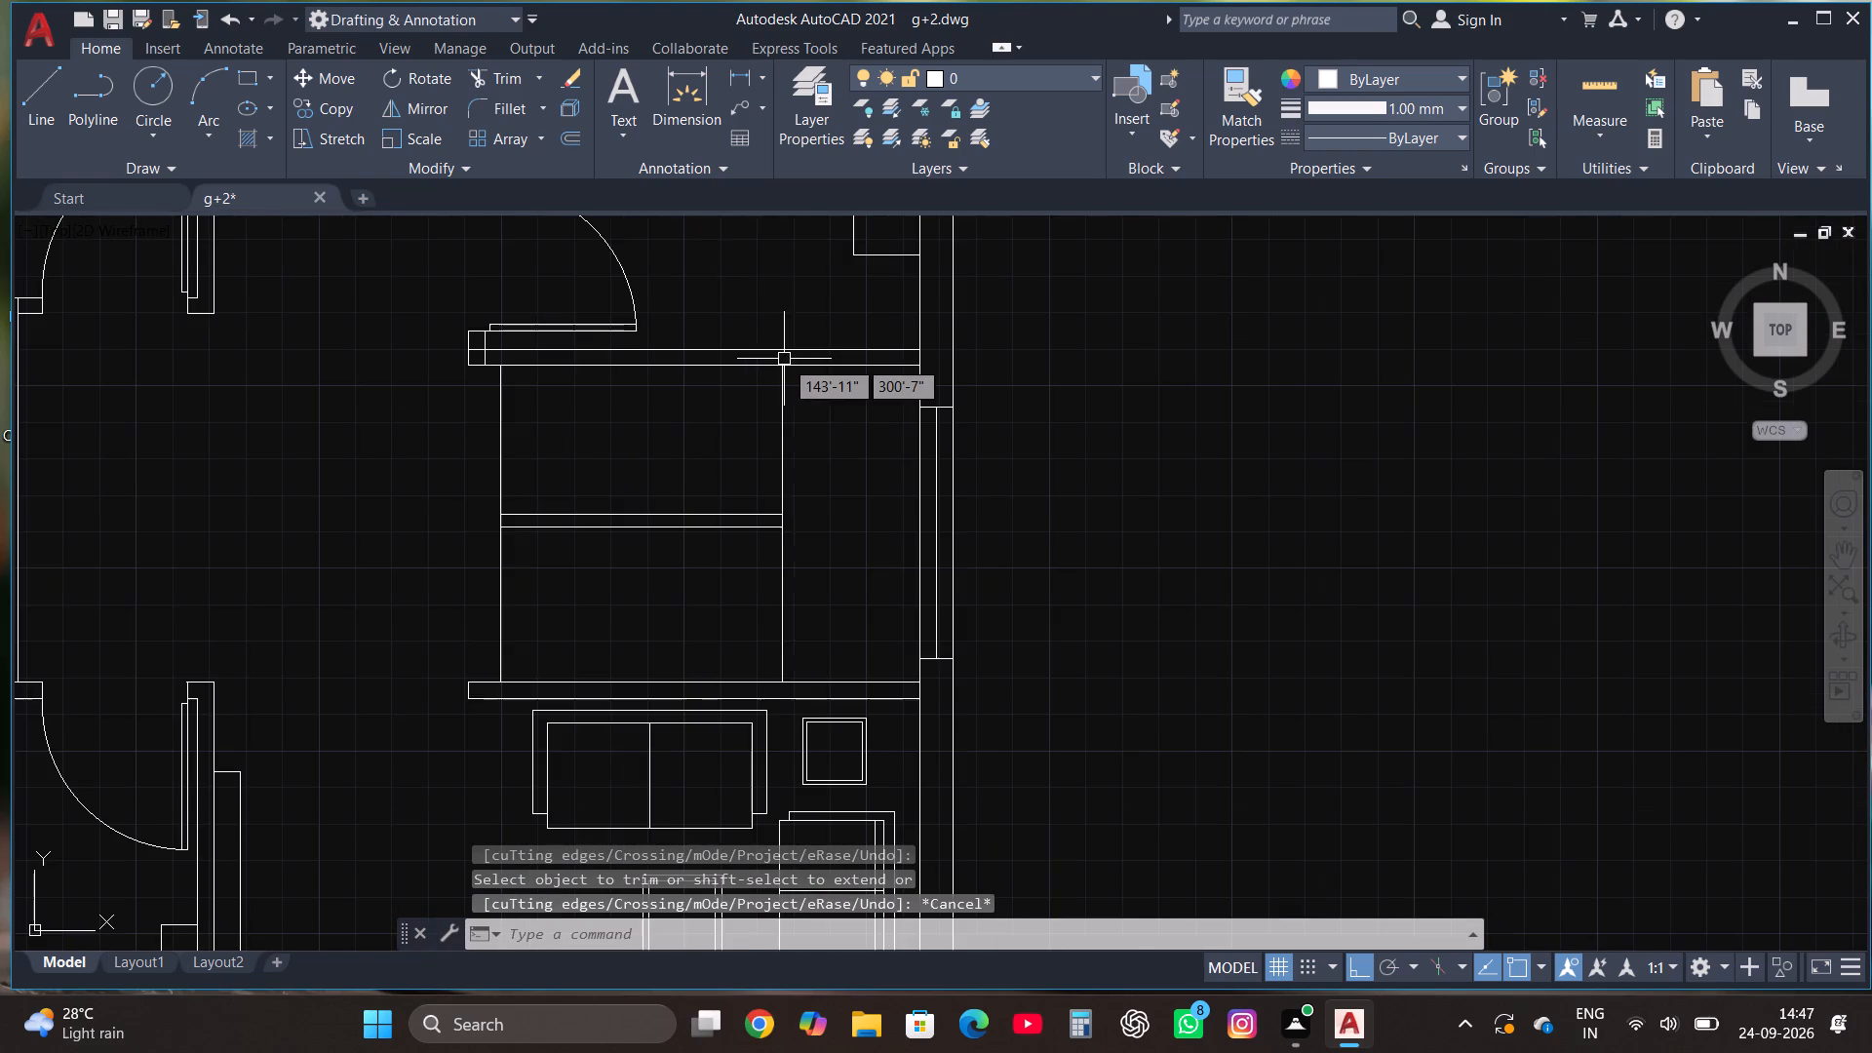
left_click(786, 427)
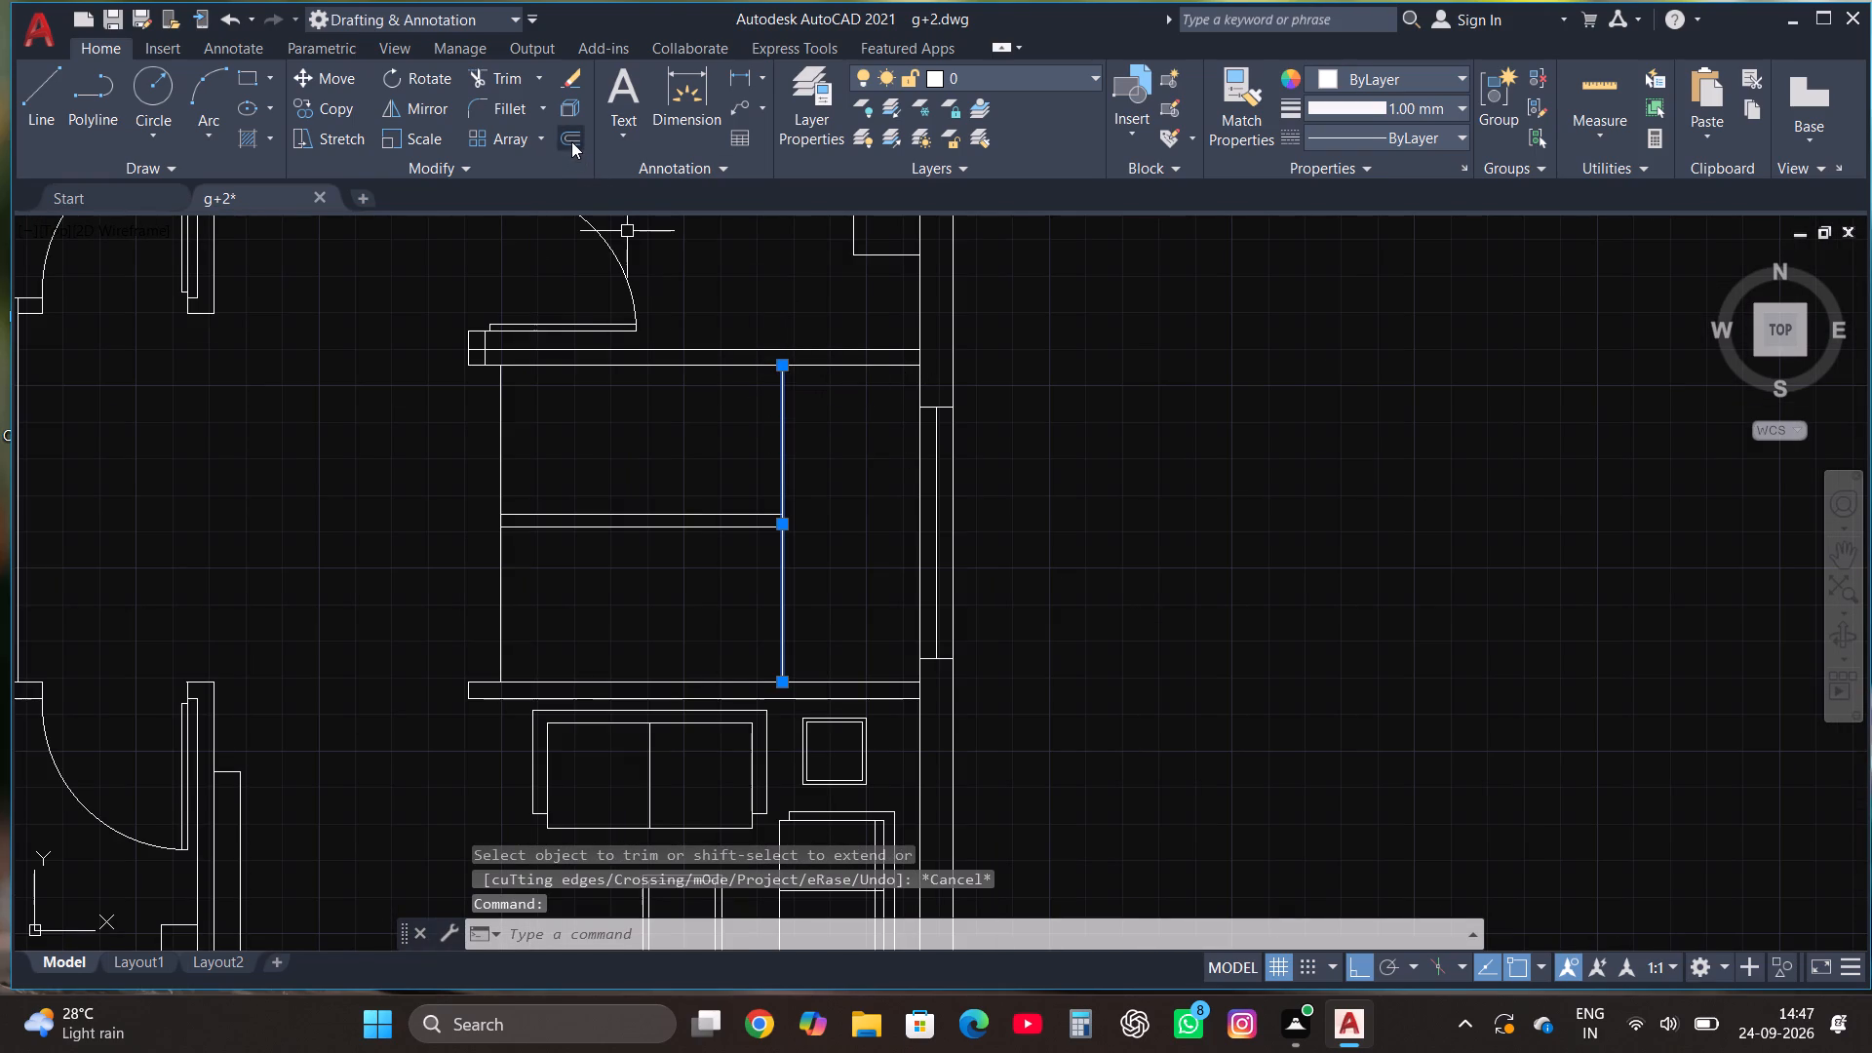
left_click(571, 137)
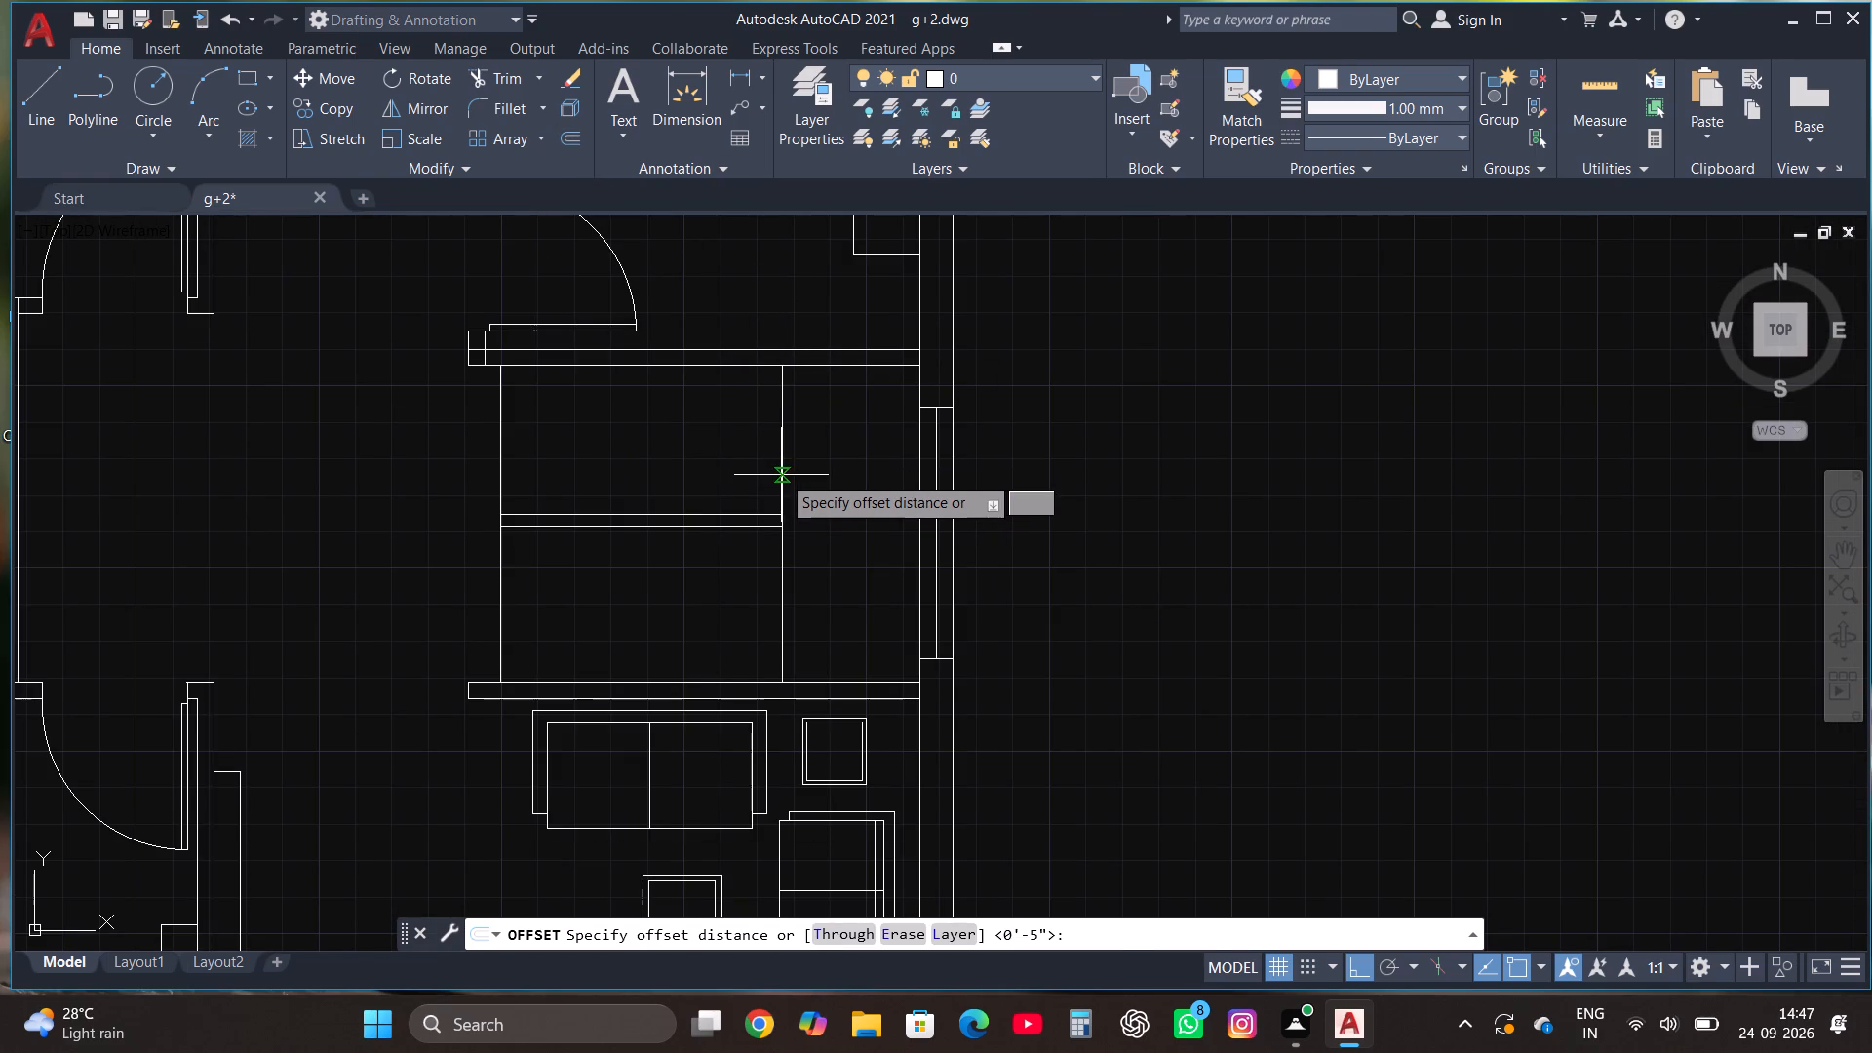
left_click(778, 472)
type("8\"\"")
key("Return")
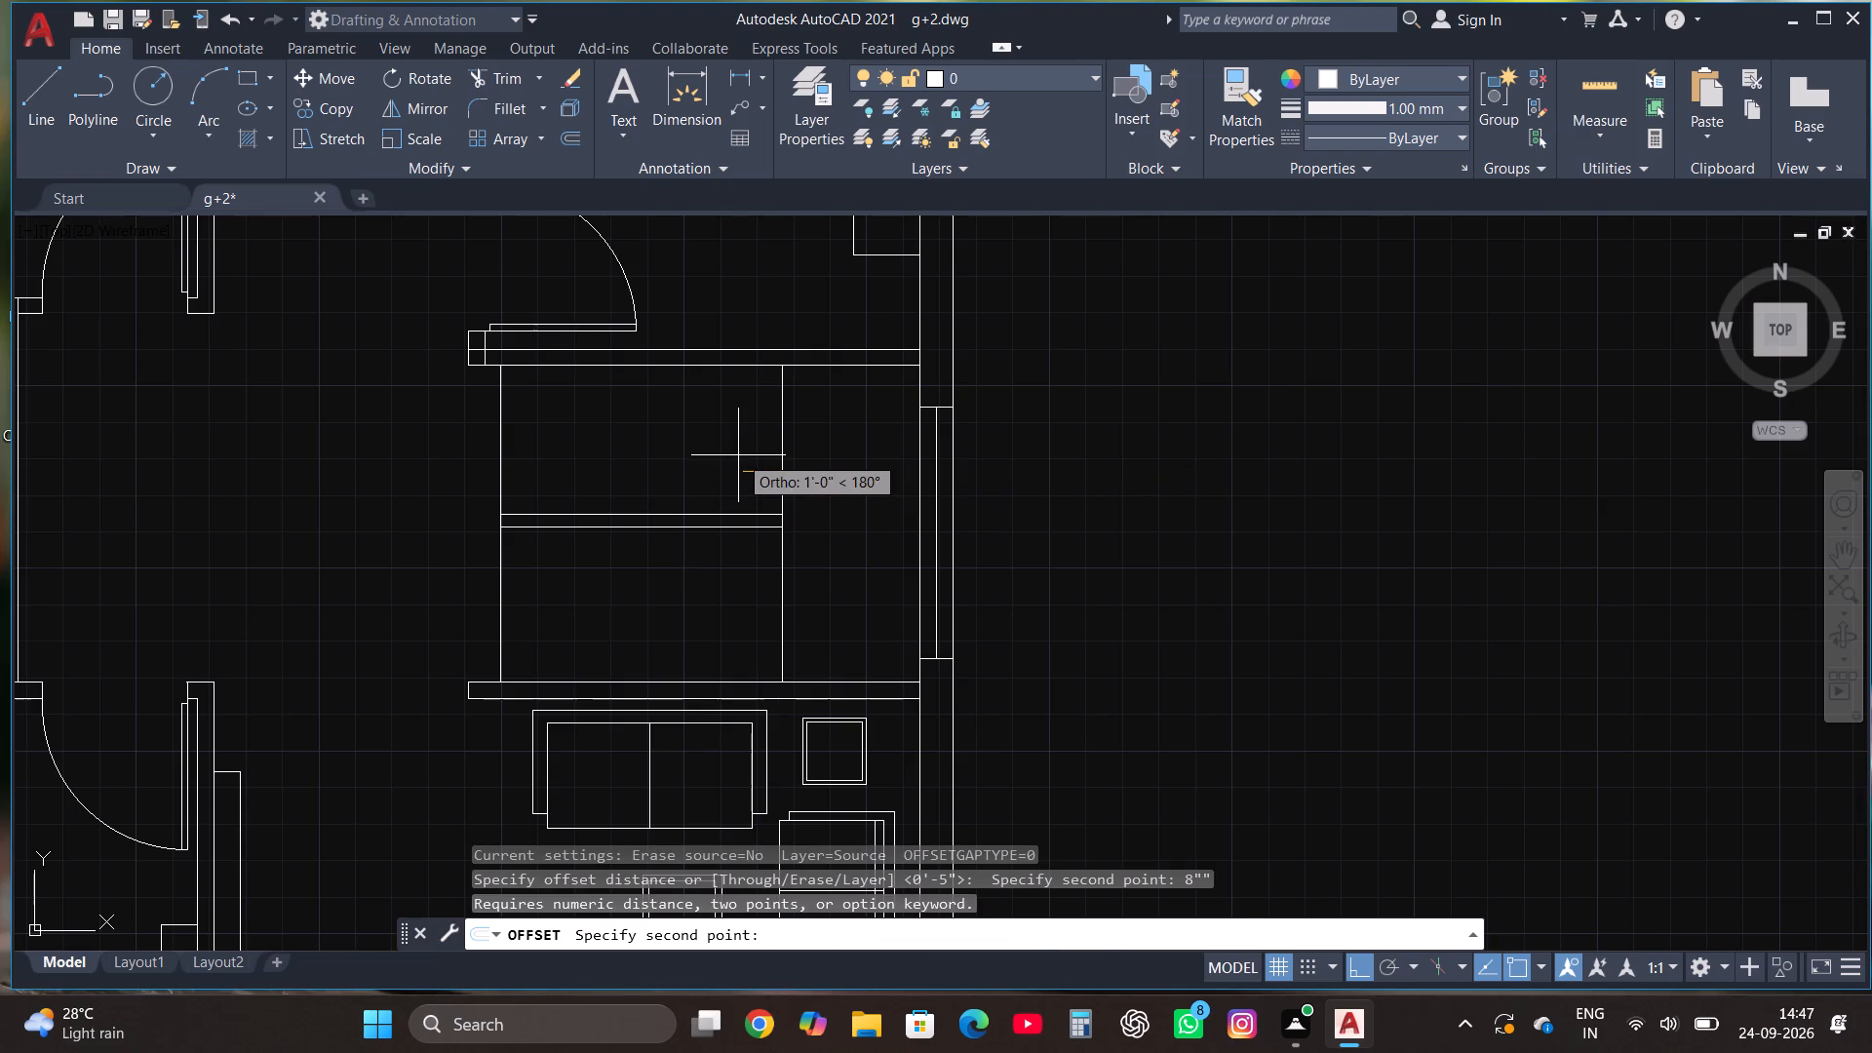
left_click(738, 455)
left_click(676, 469)
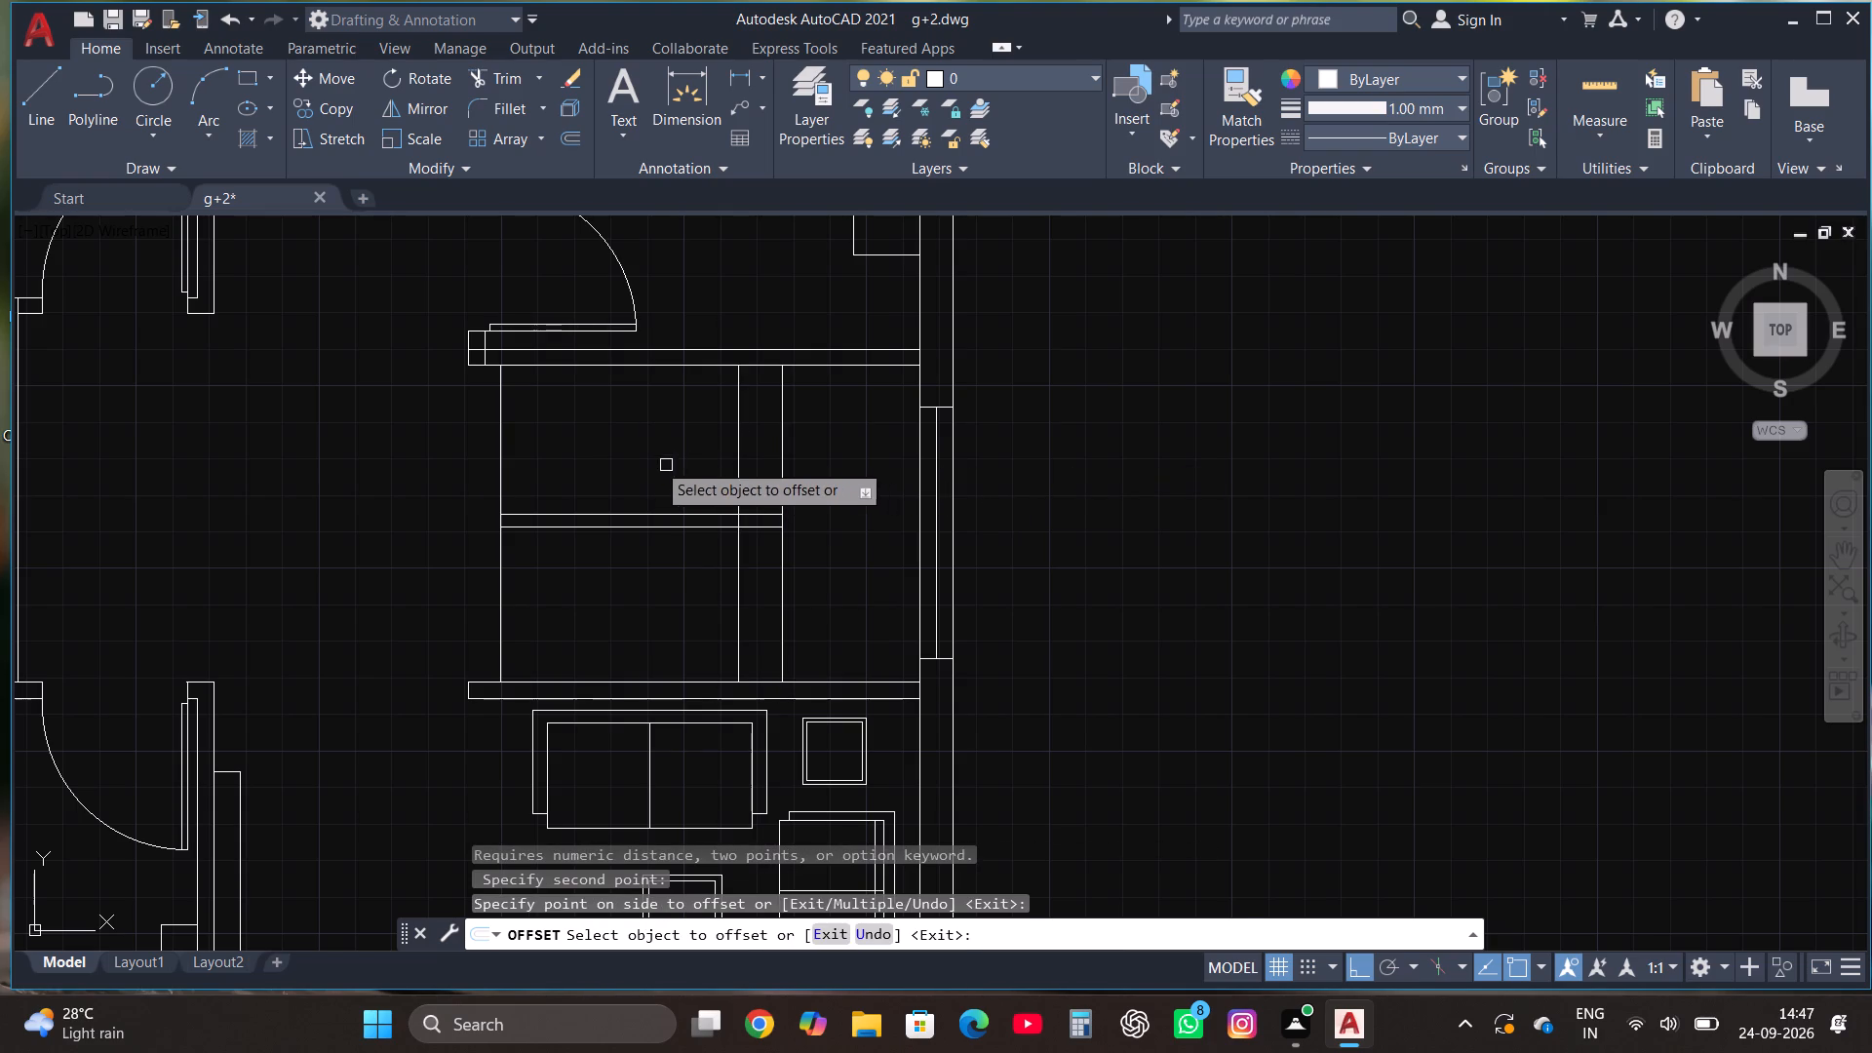
left_click(736, 476)
left_click(677, 442)
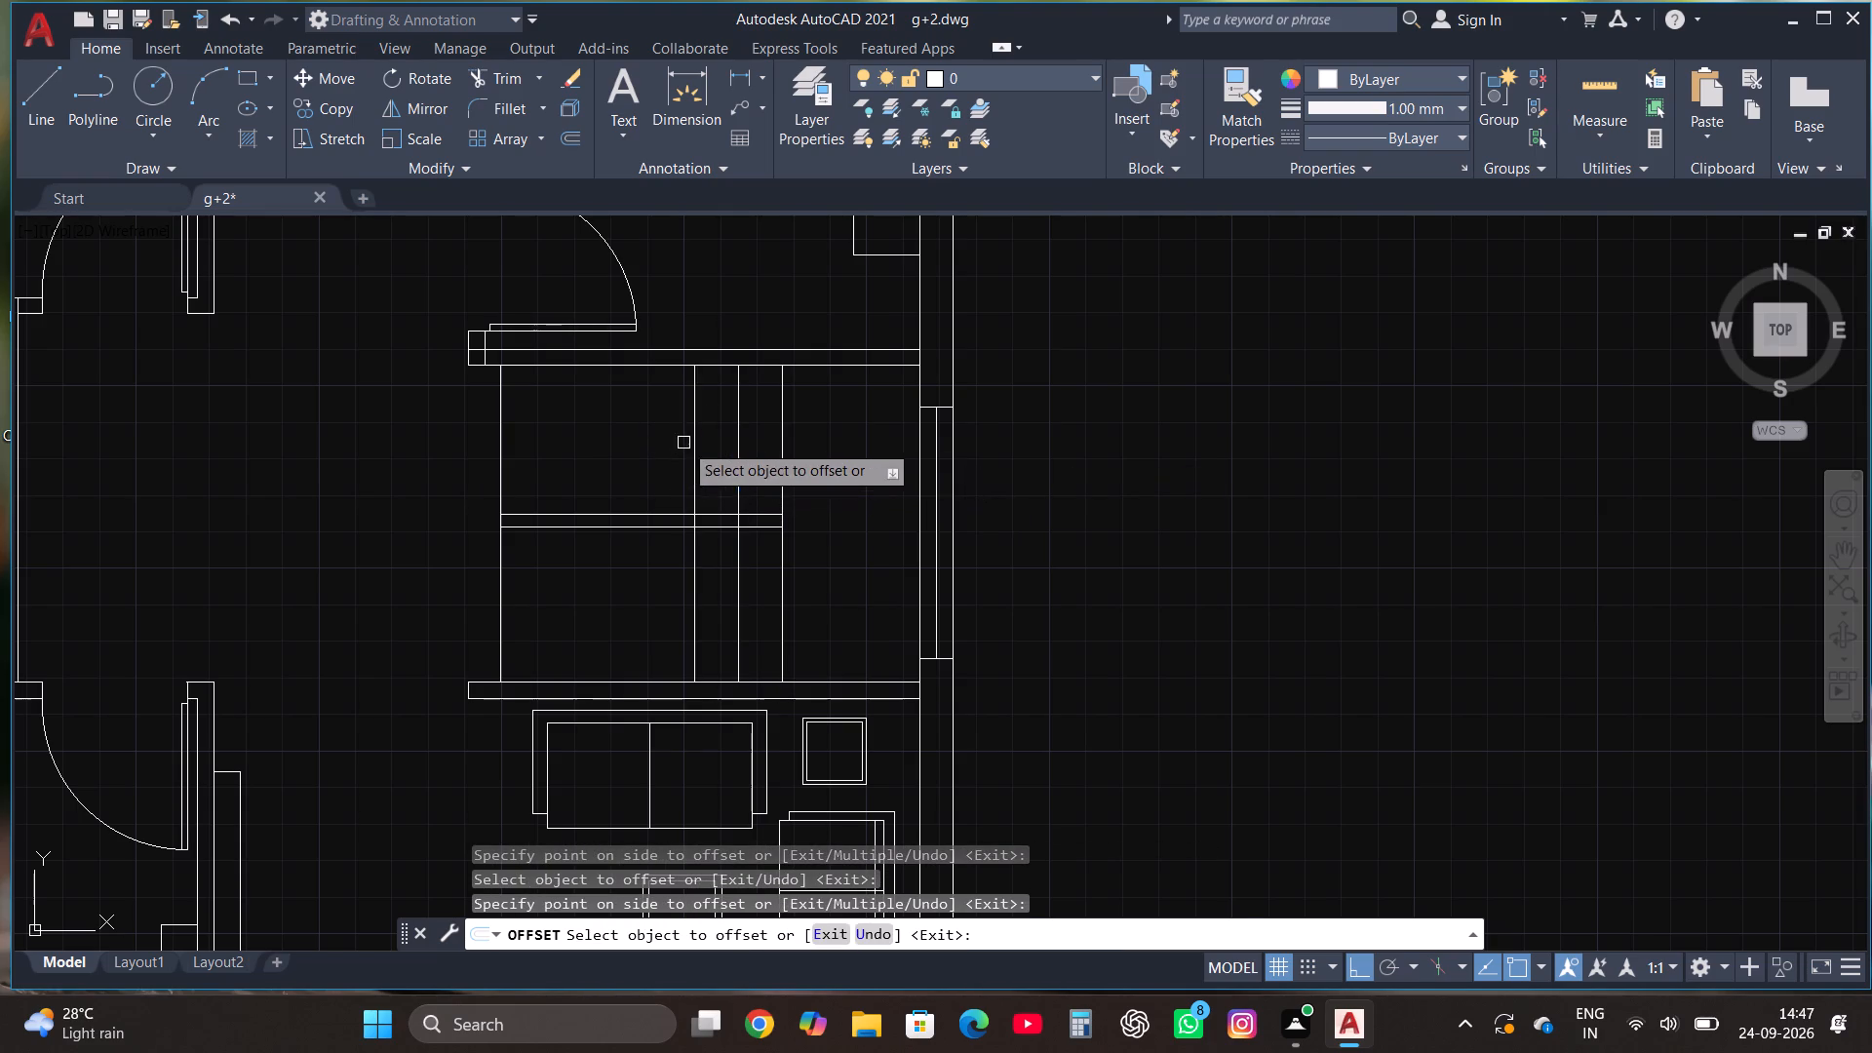
left_click(698, 452)
left_click(645, 424)
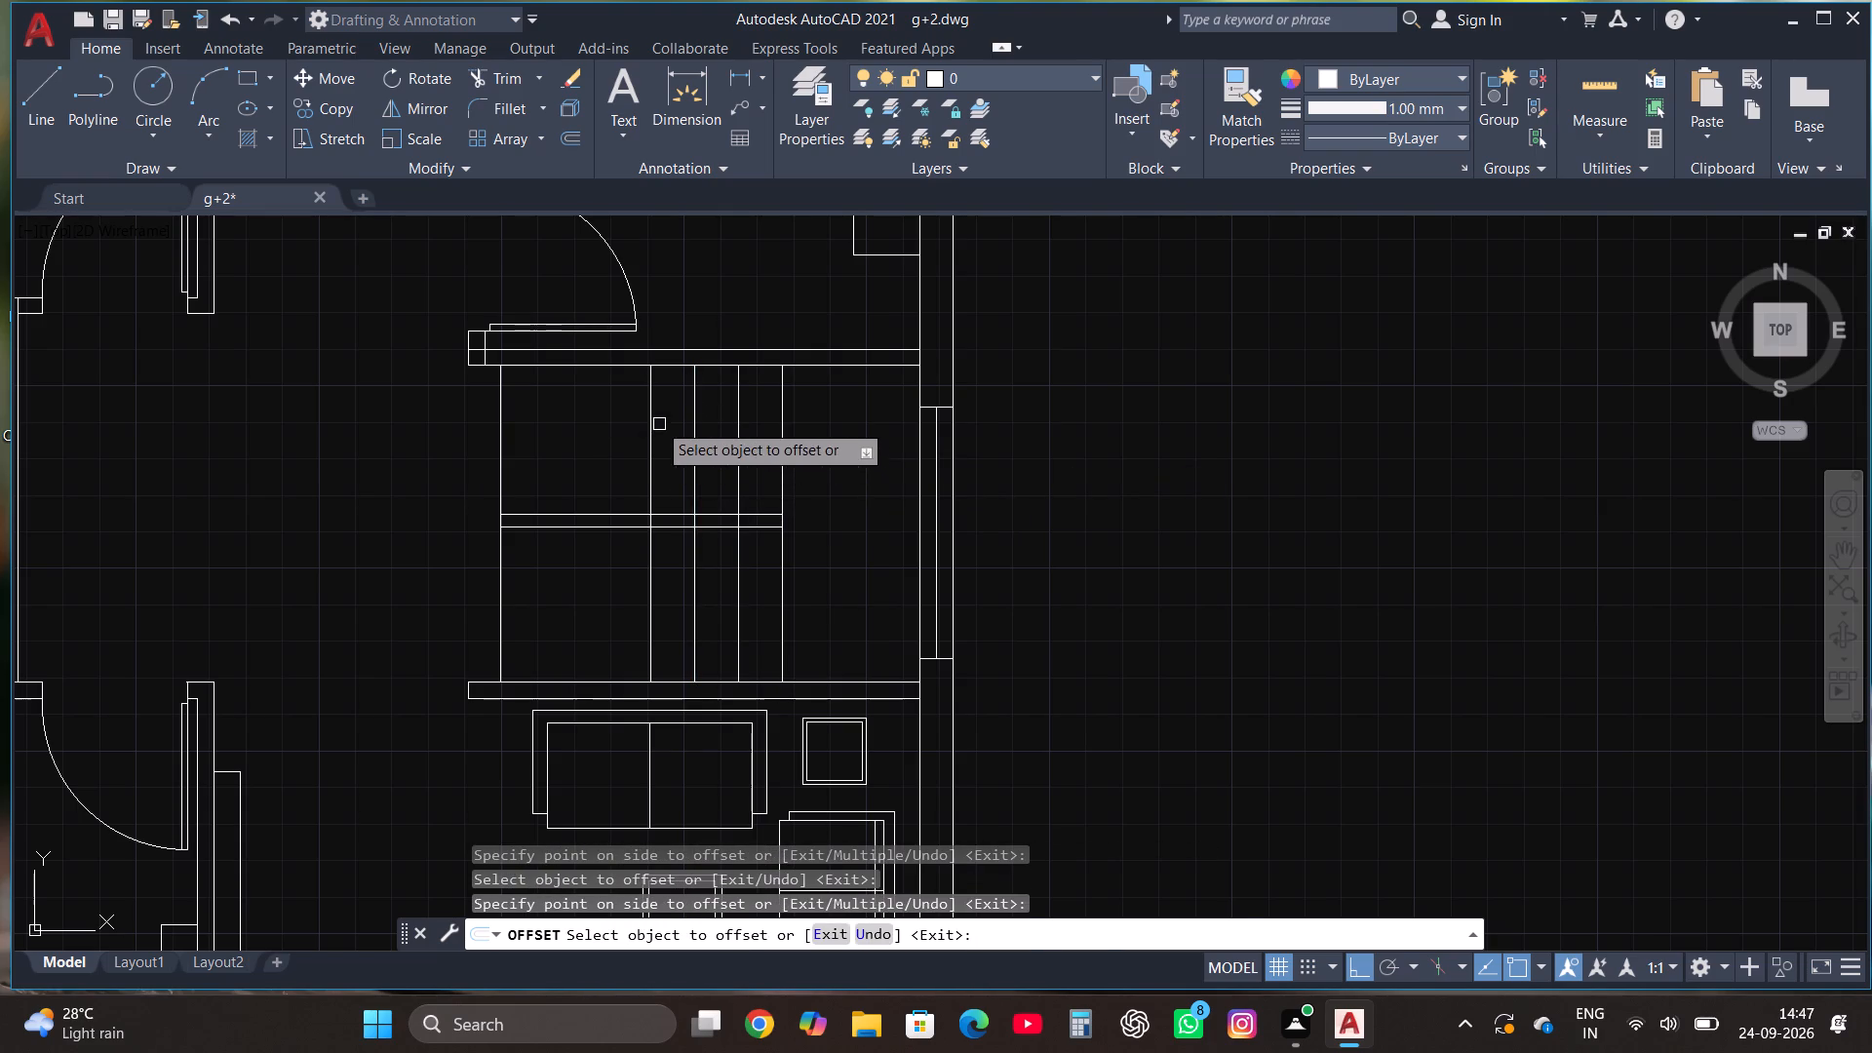
left_click(654, 414)
left_click(609, 420)
left_click(611, 426)
left_click(552, 441)
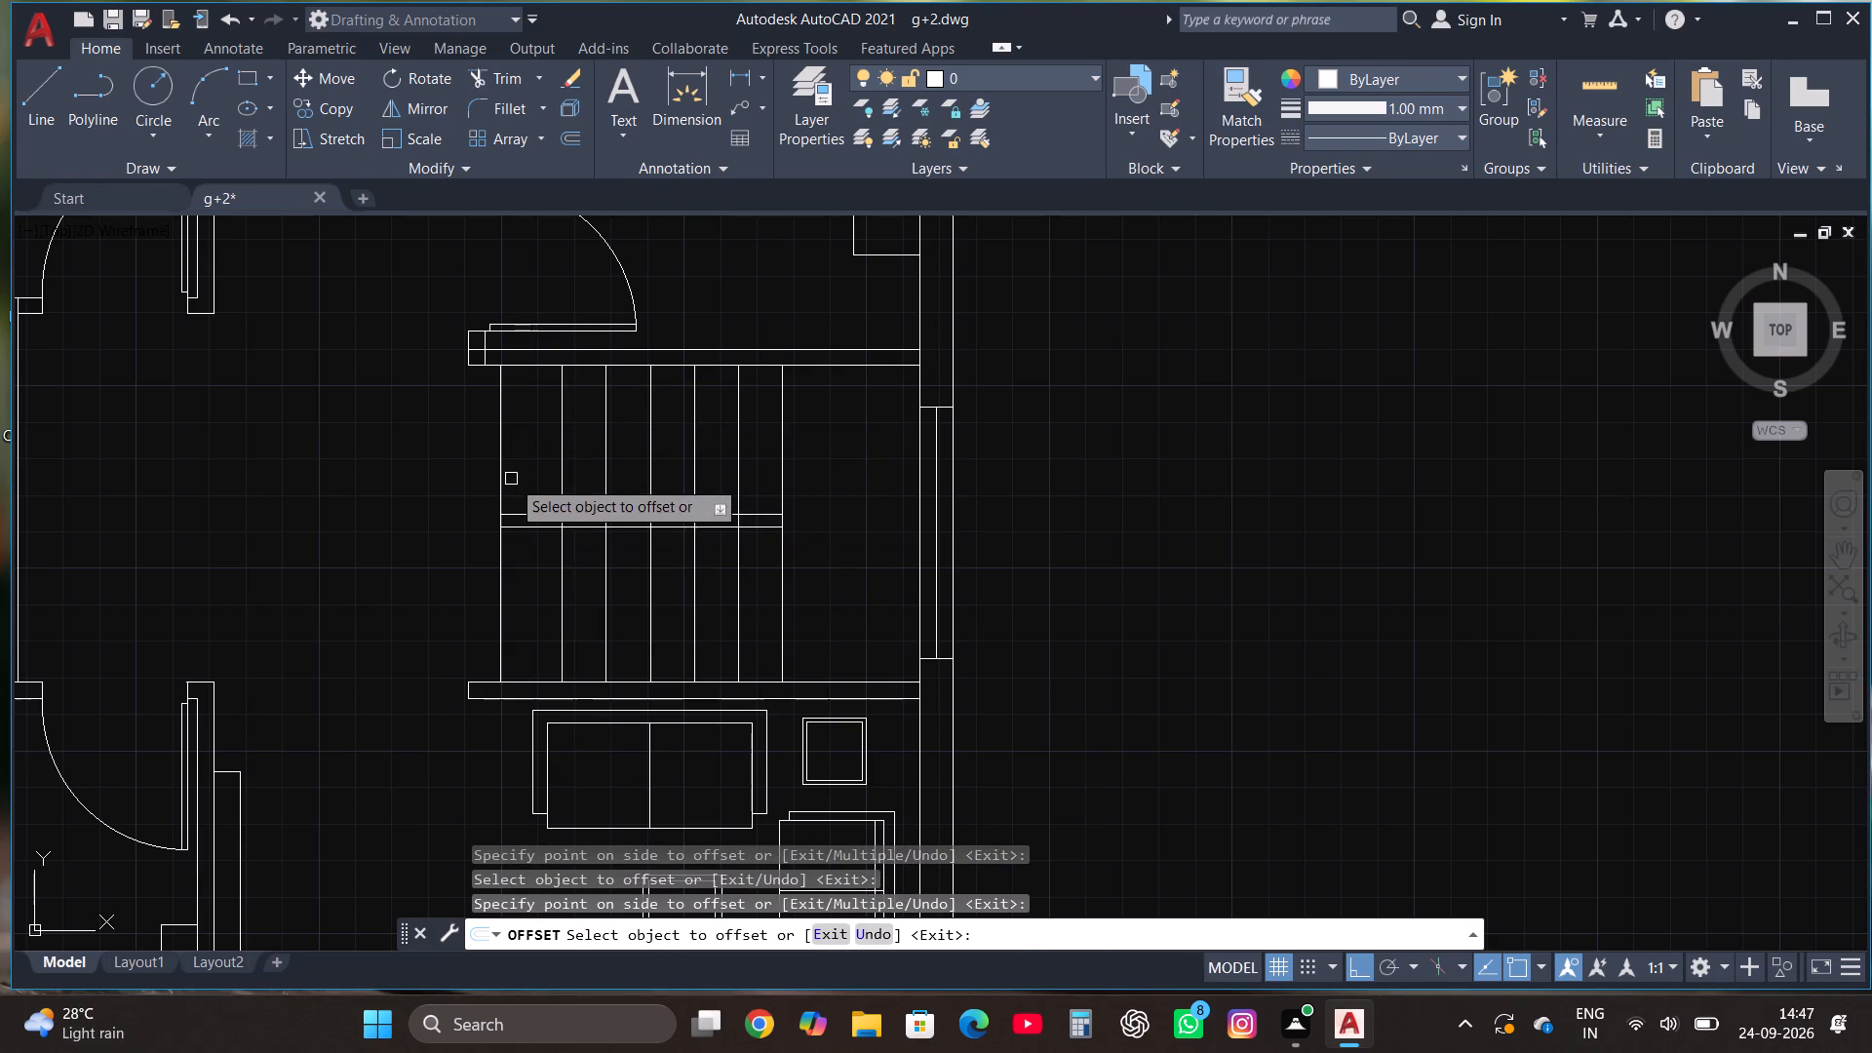
left_click(559, 473)
left_click(534, 451)
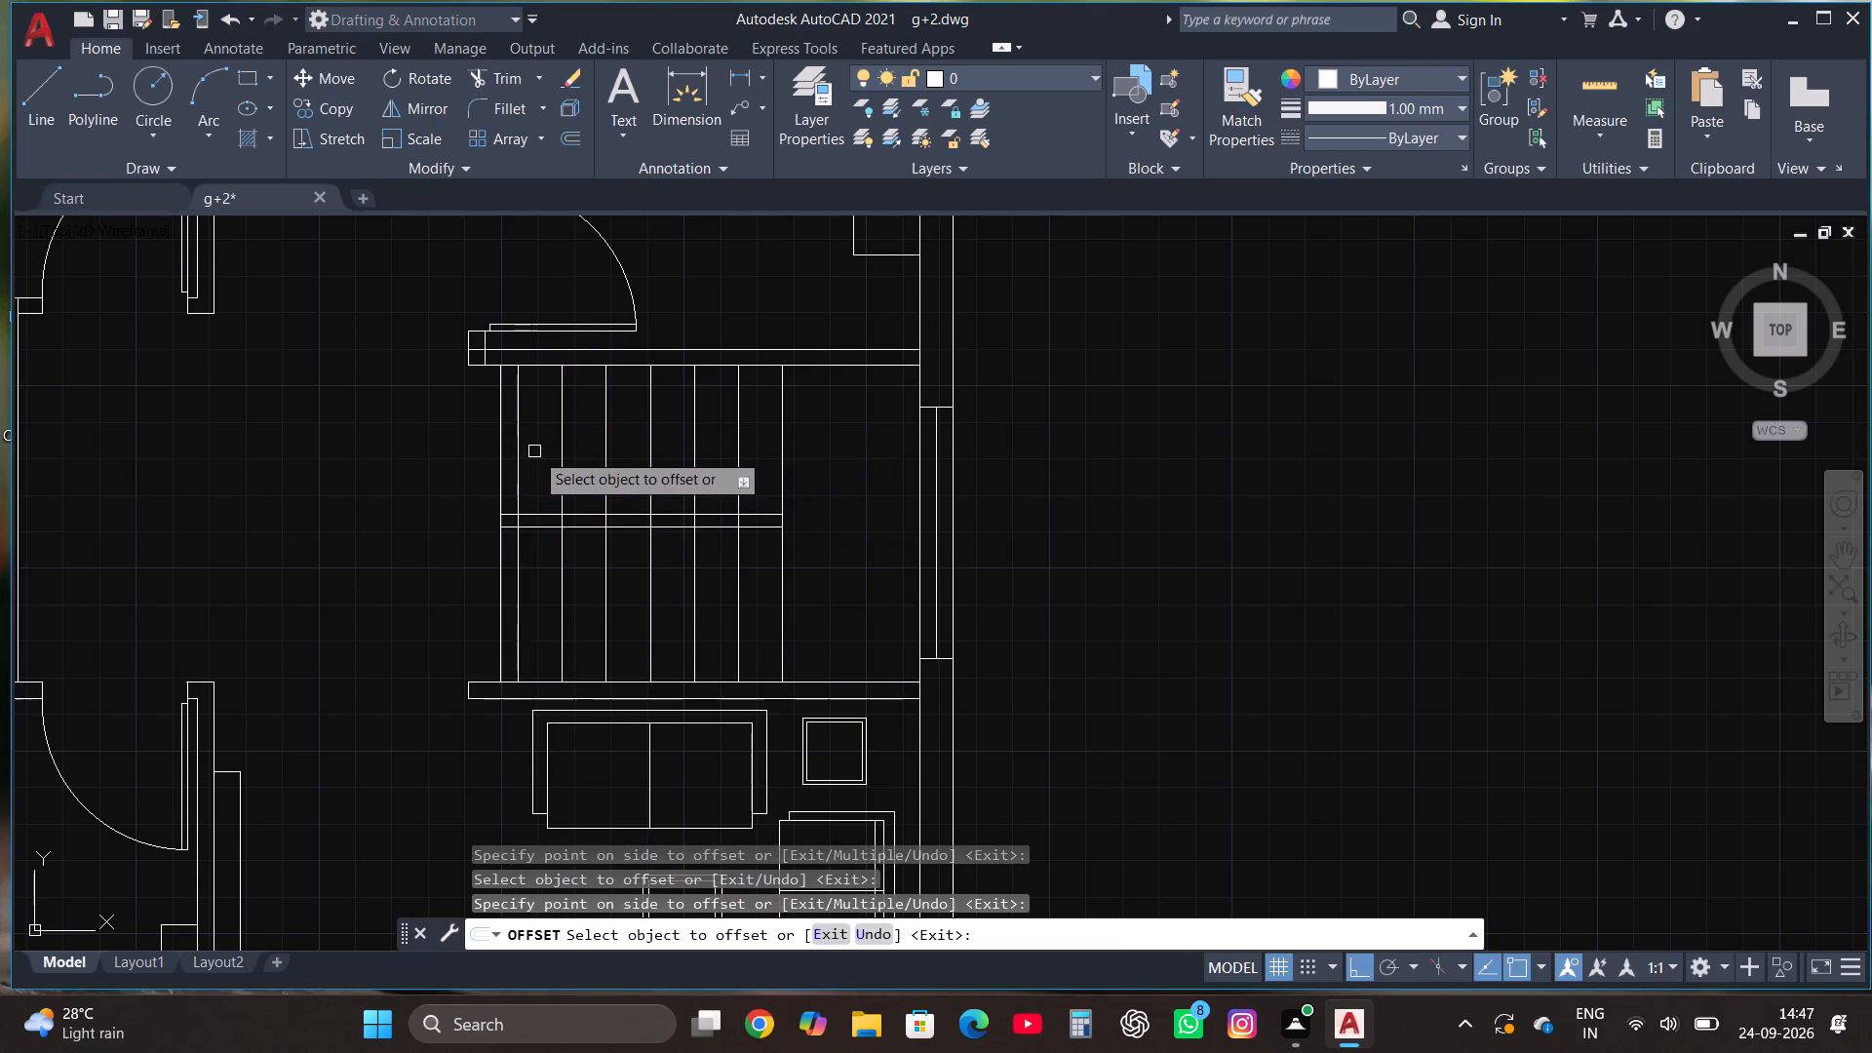
Trim away the bay's original west vertical line and the thin rectangle's stub west of the last tread line.
left_click(493, 79)
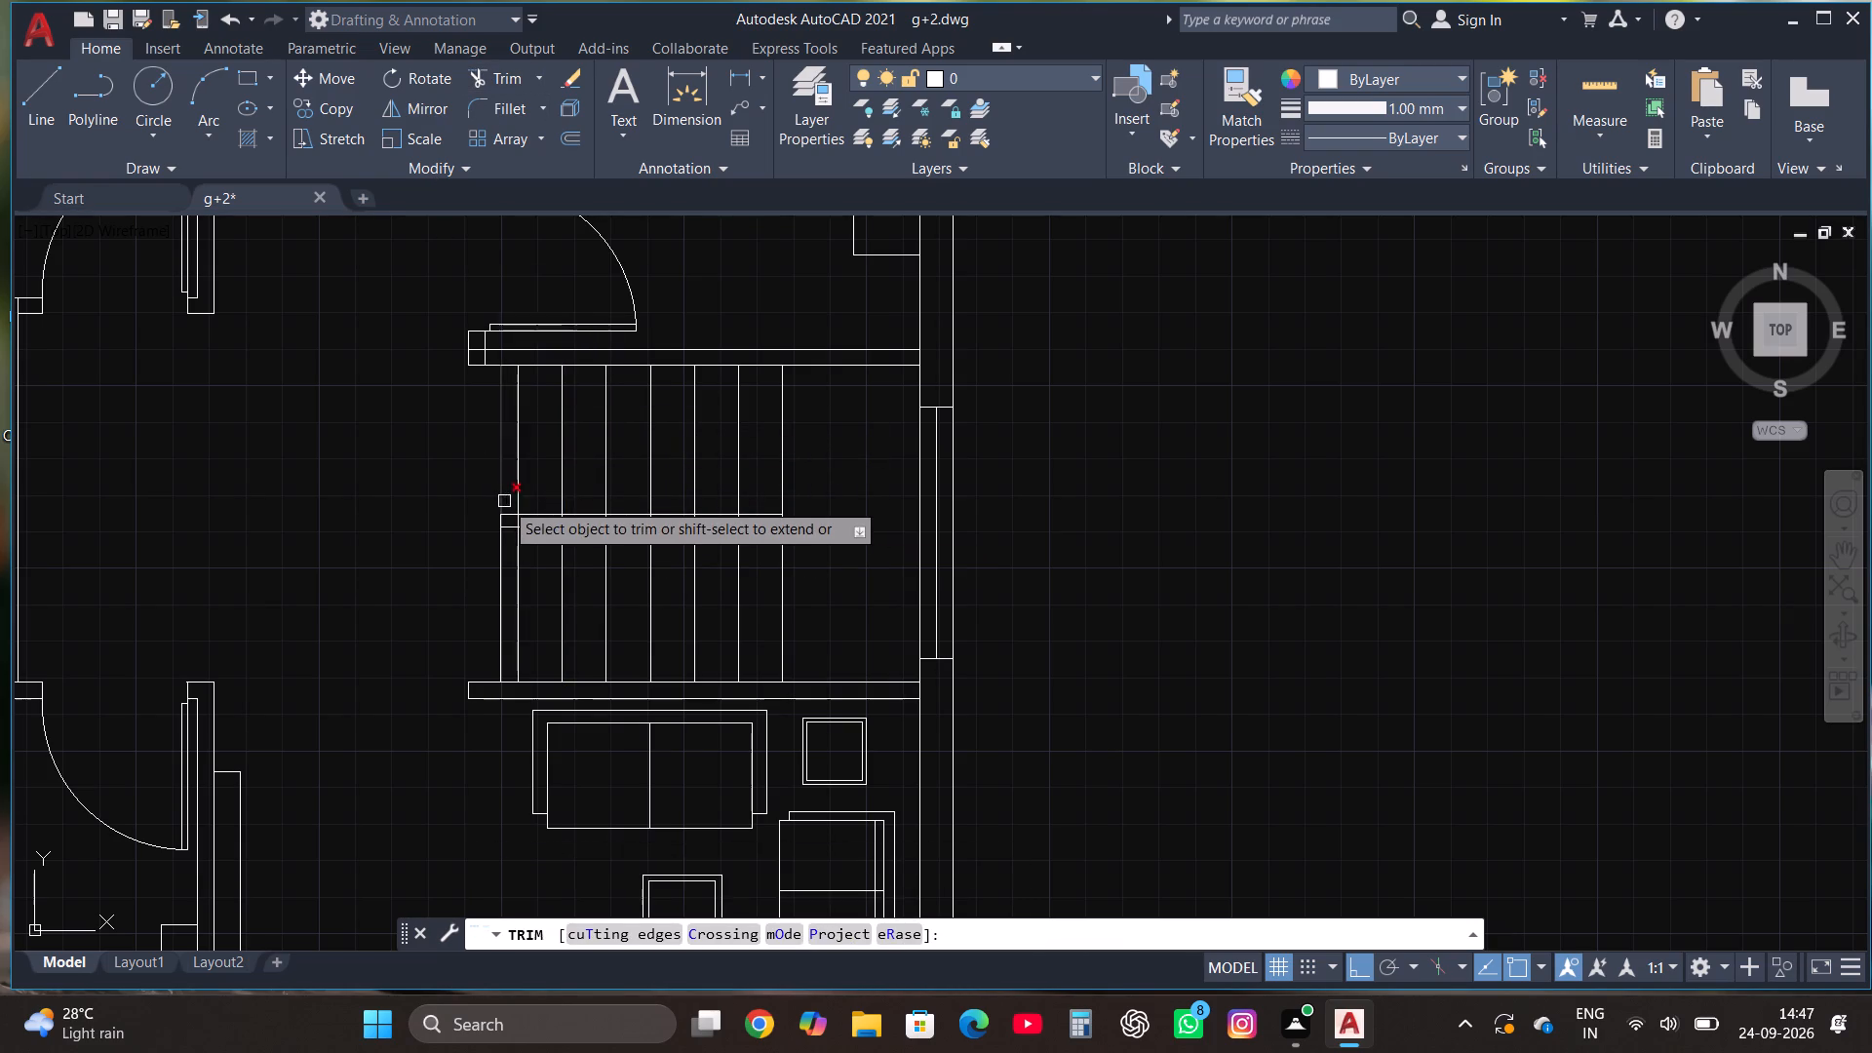
left_click(504, 501)
left_click(504, 514)
left_click(504, 526)
left_click(495, 513)
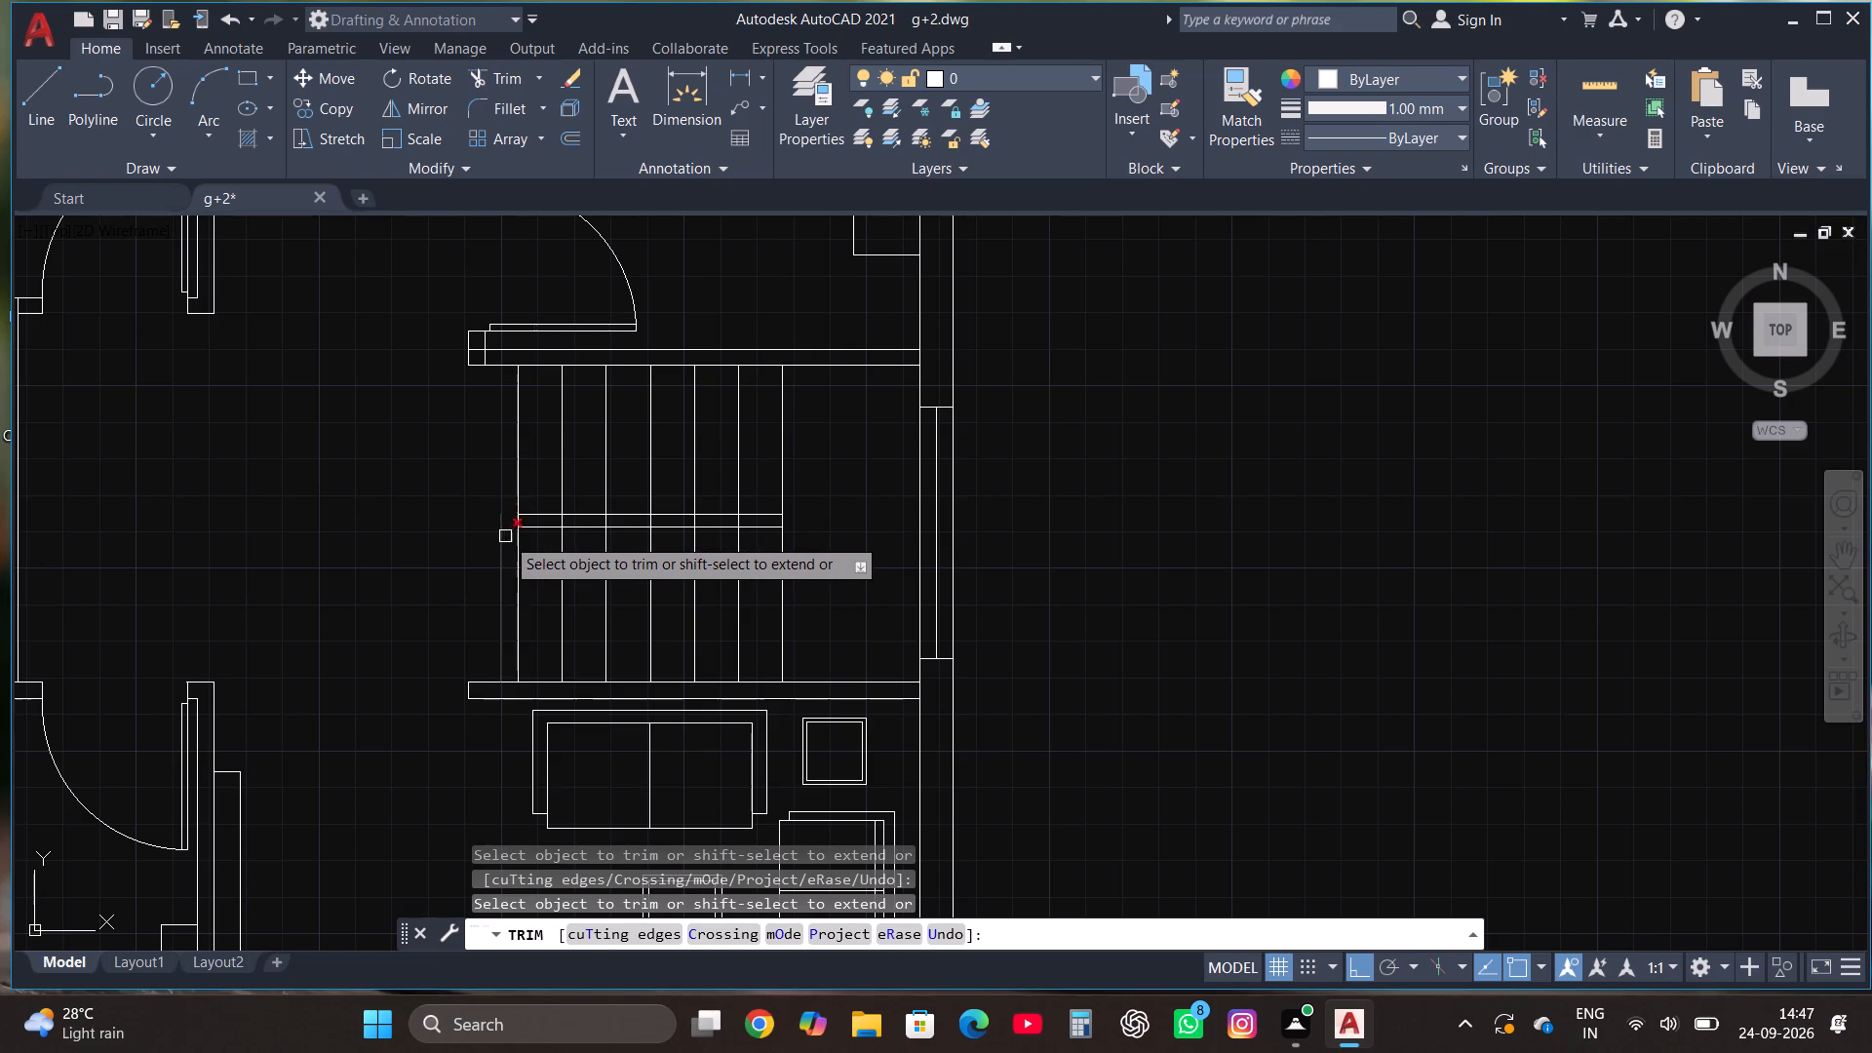
left_click(505, 536)
Trim the intermediate tread lines where they cross the thin rectangle, leaving a clear divider between the two stair flights.
scroll(550, 527, "up", 4)
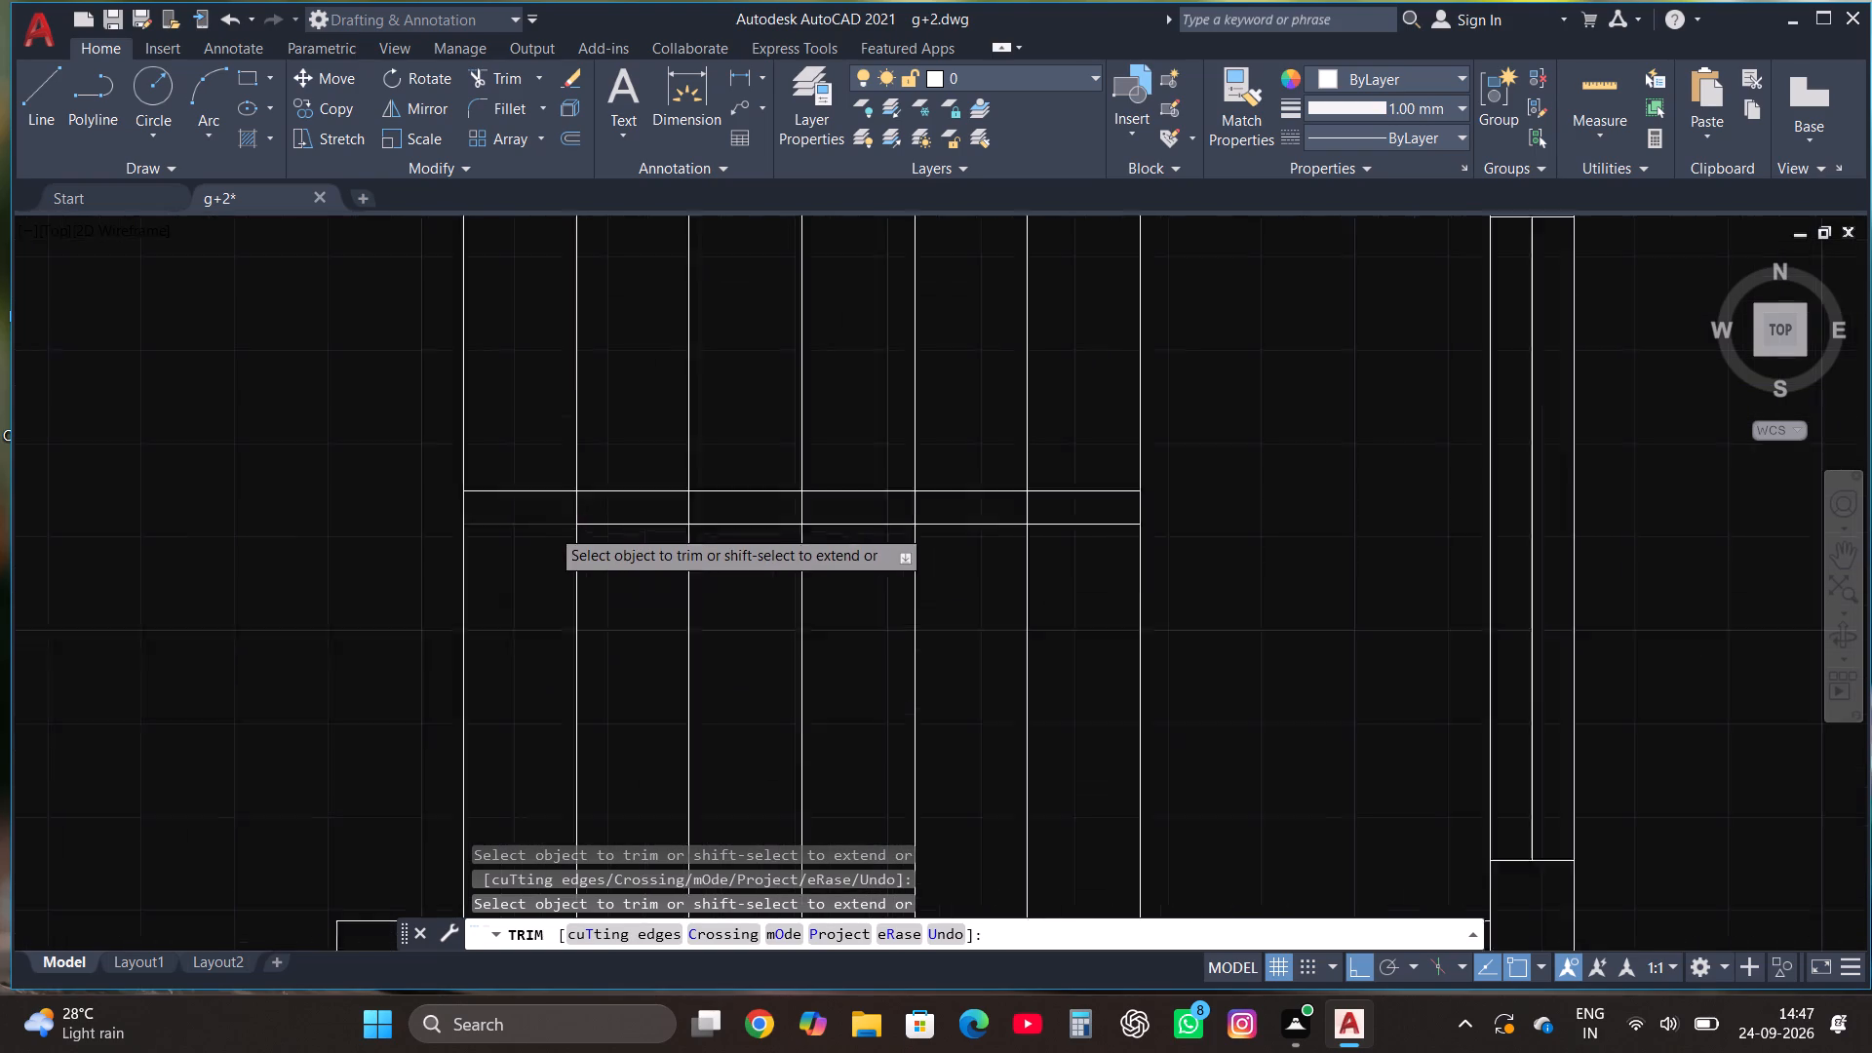
left_click(562, 476)
scroll(751, 479, "down", 1)
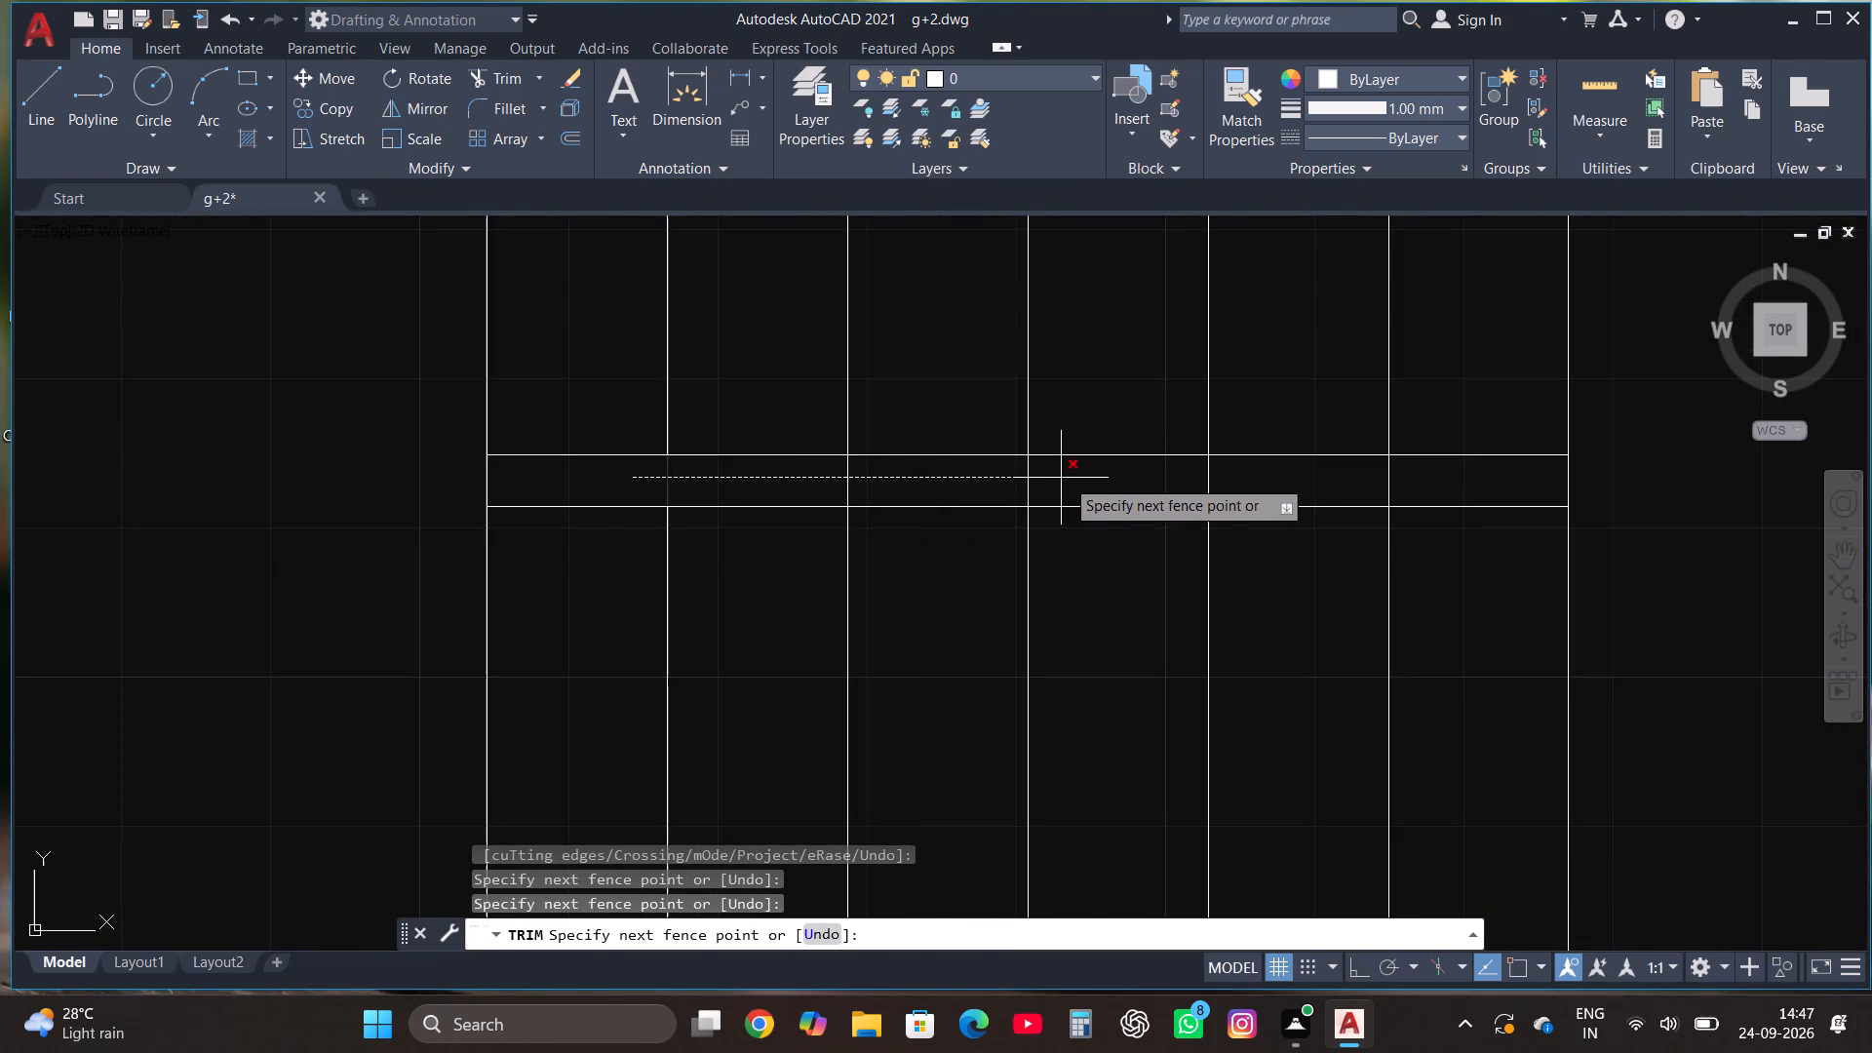
left_click(1094, 479)
left_click(1162, 482)
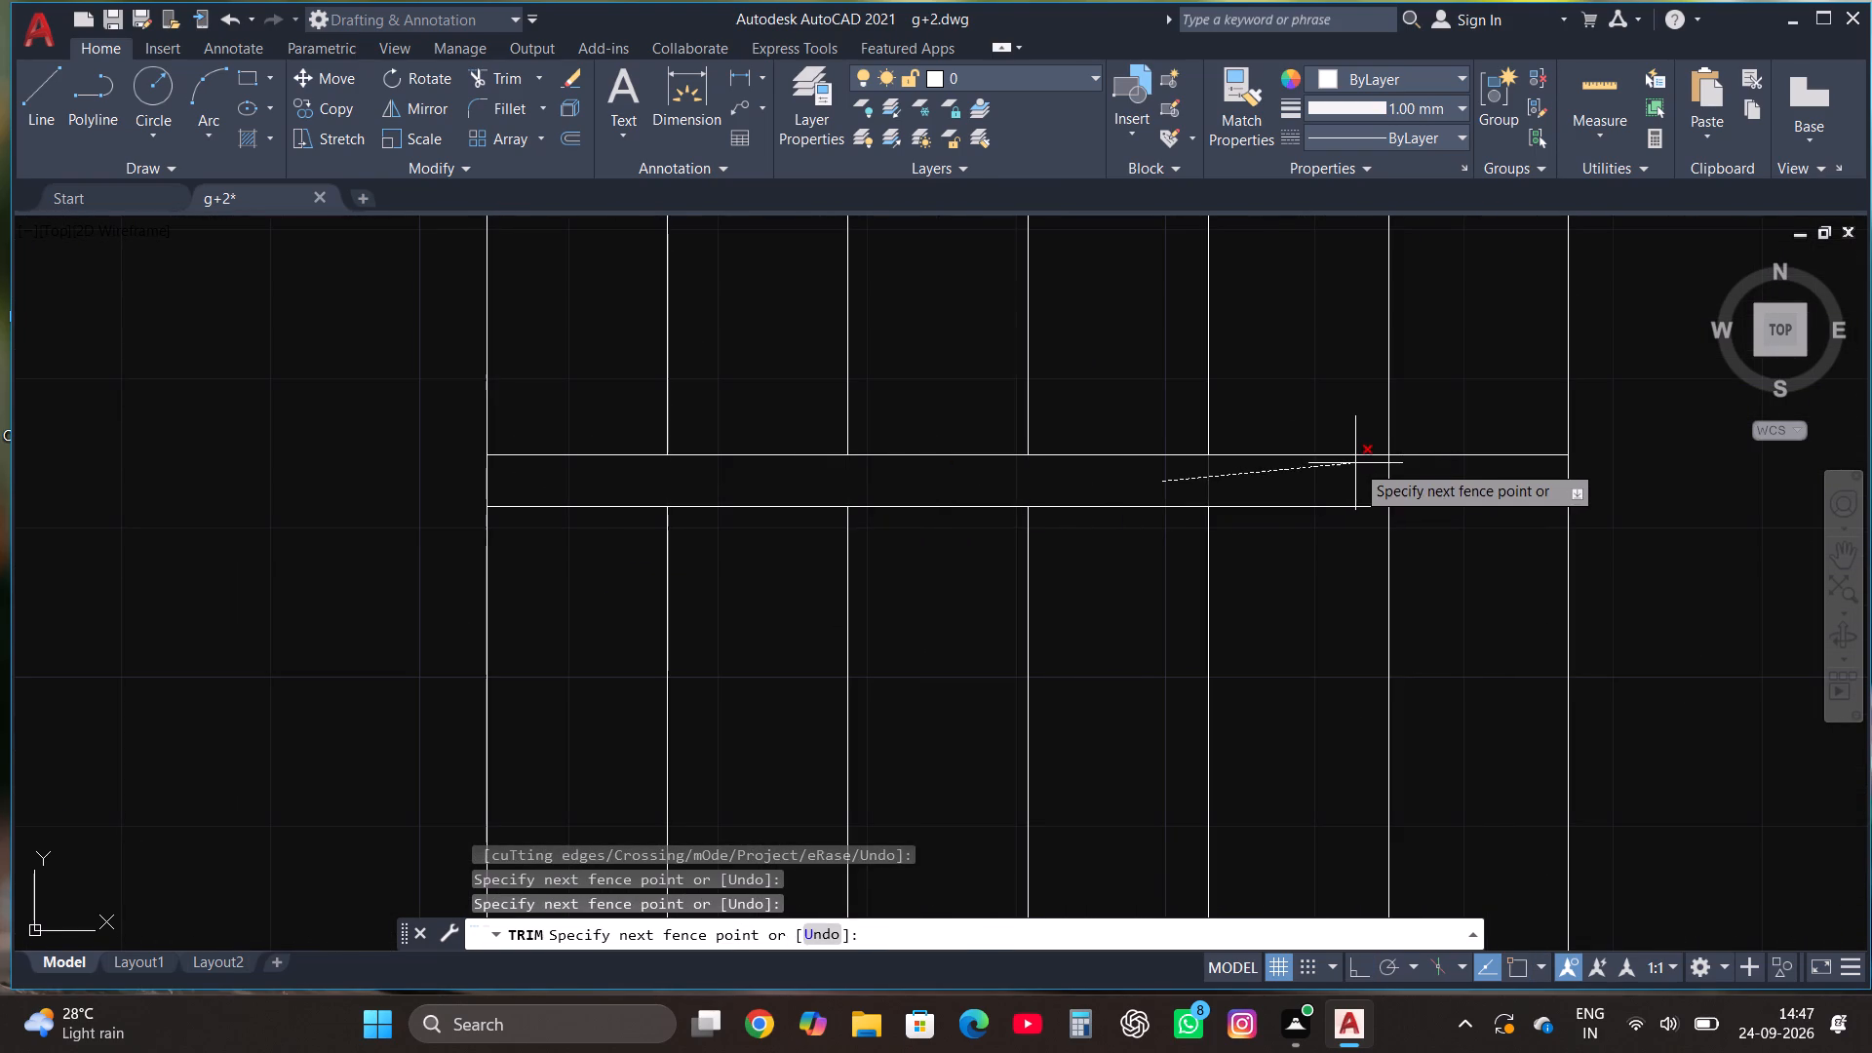
left_click(1409, 469)
key("Escape")
Draw the stair direction line from the south flight's second tread line from the west, east to the landing, about 3'-9" north, and west past the north flight.
scroll(985, 507, "down", 4)
left_click(37, 94)
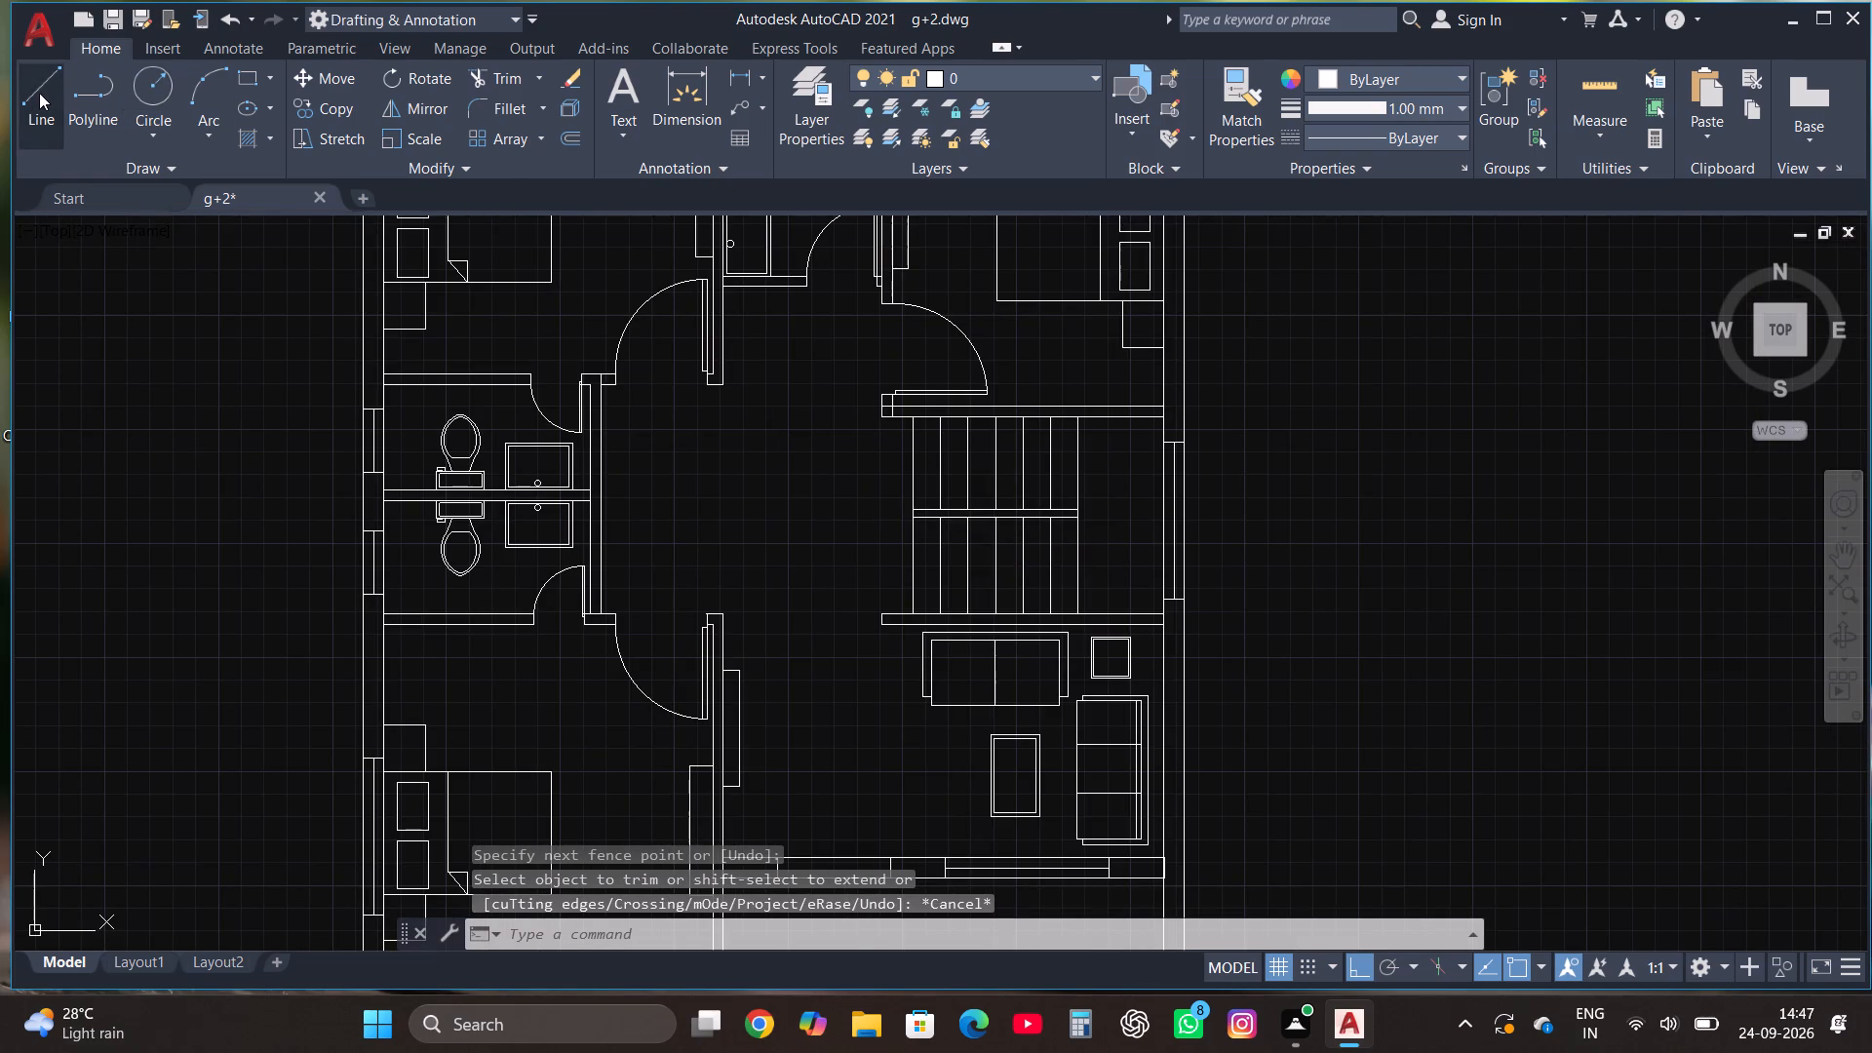
scroll(1075, 628, "up", 1)
scroll(1164, 444, "up", 1)
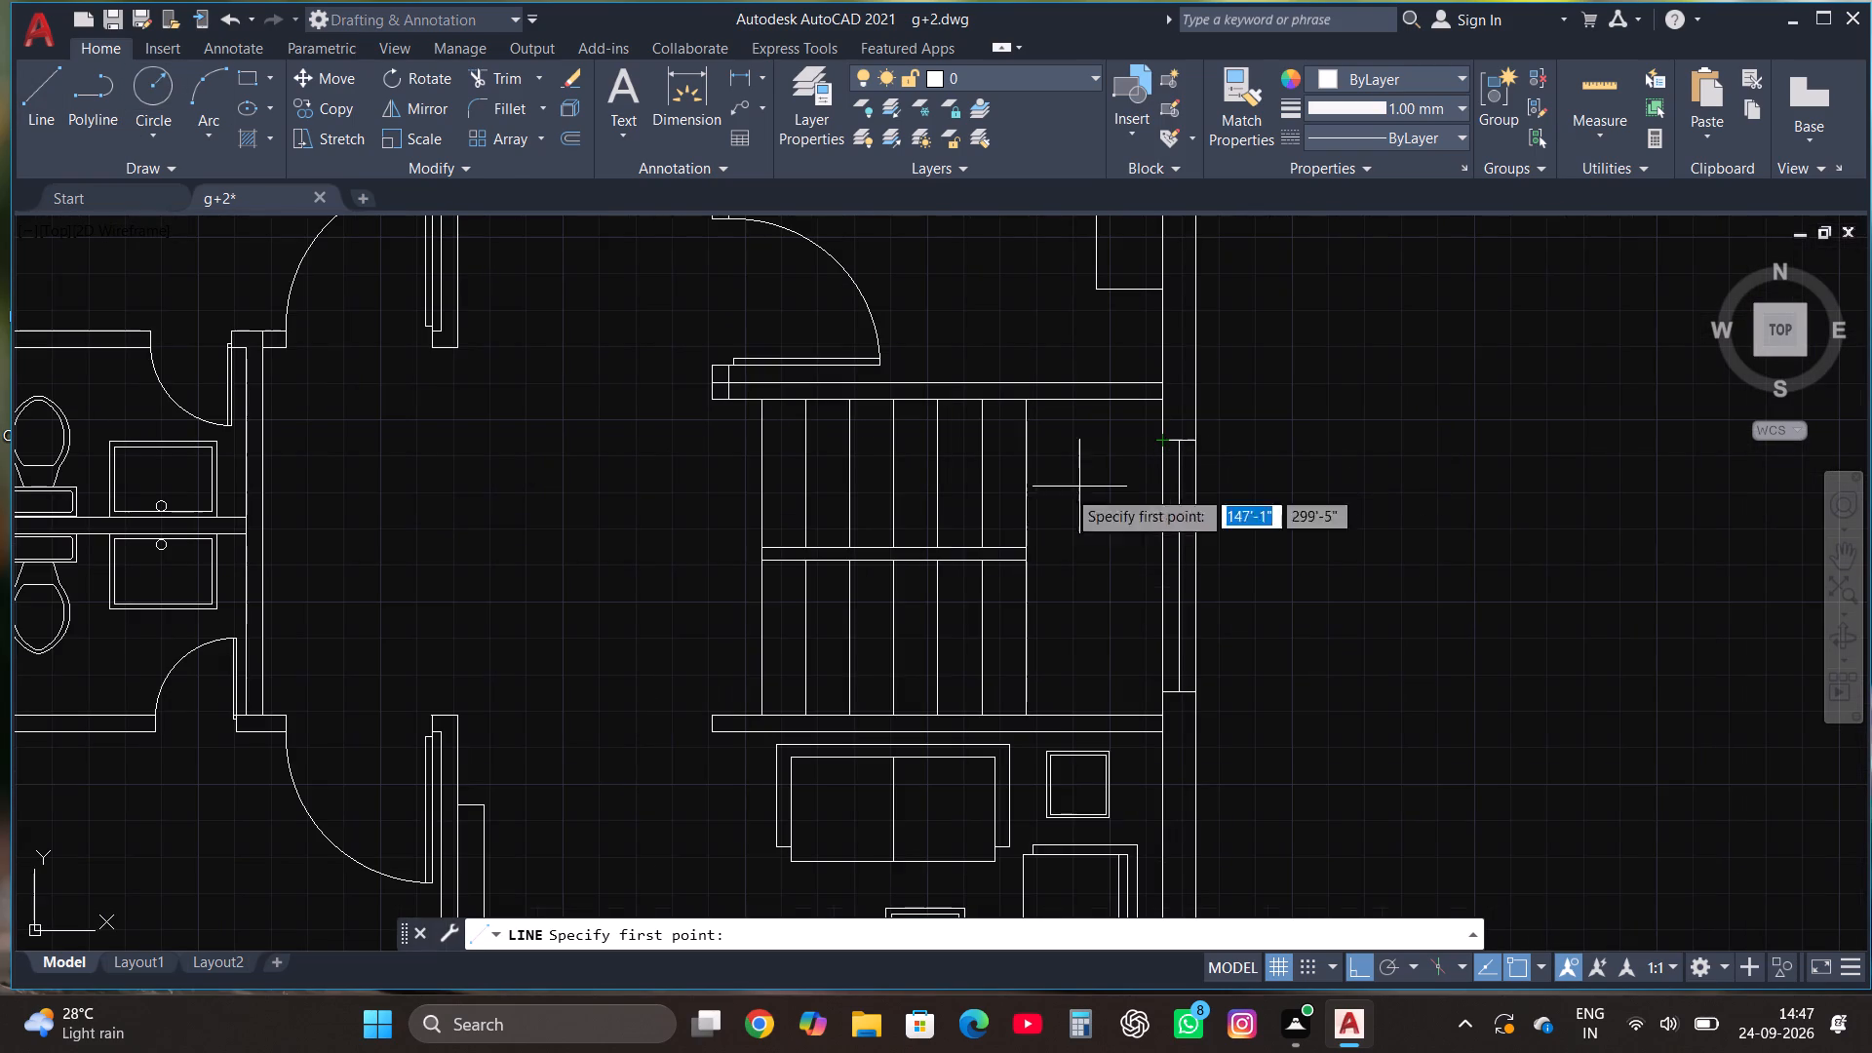
left_click(802, 636)
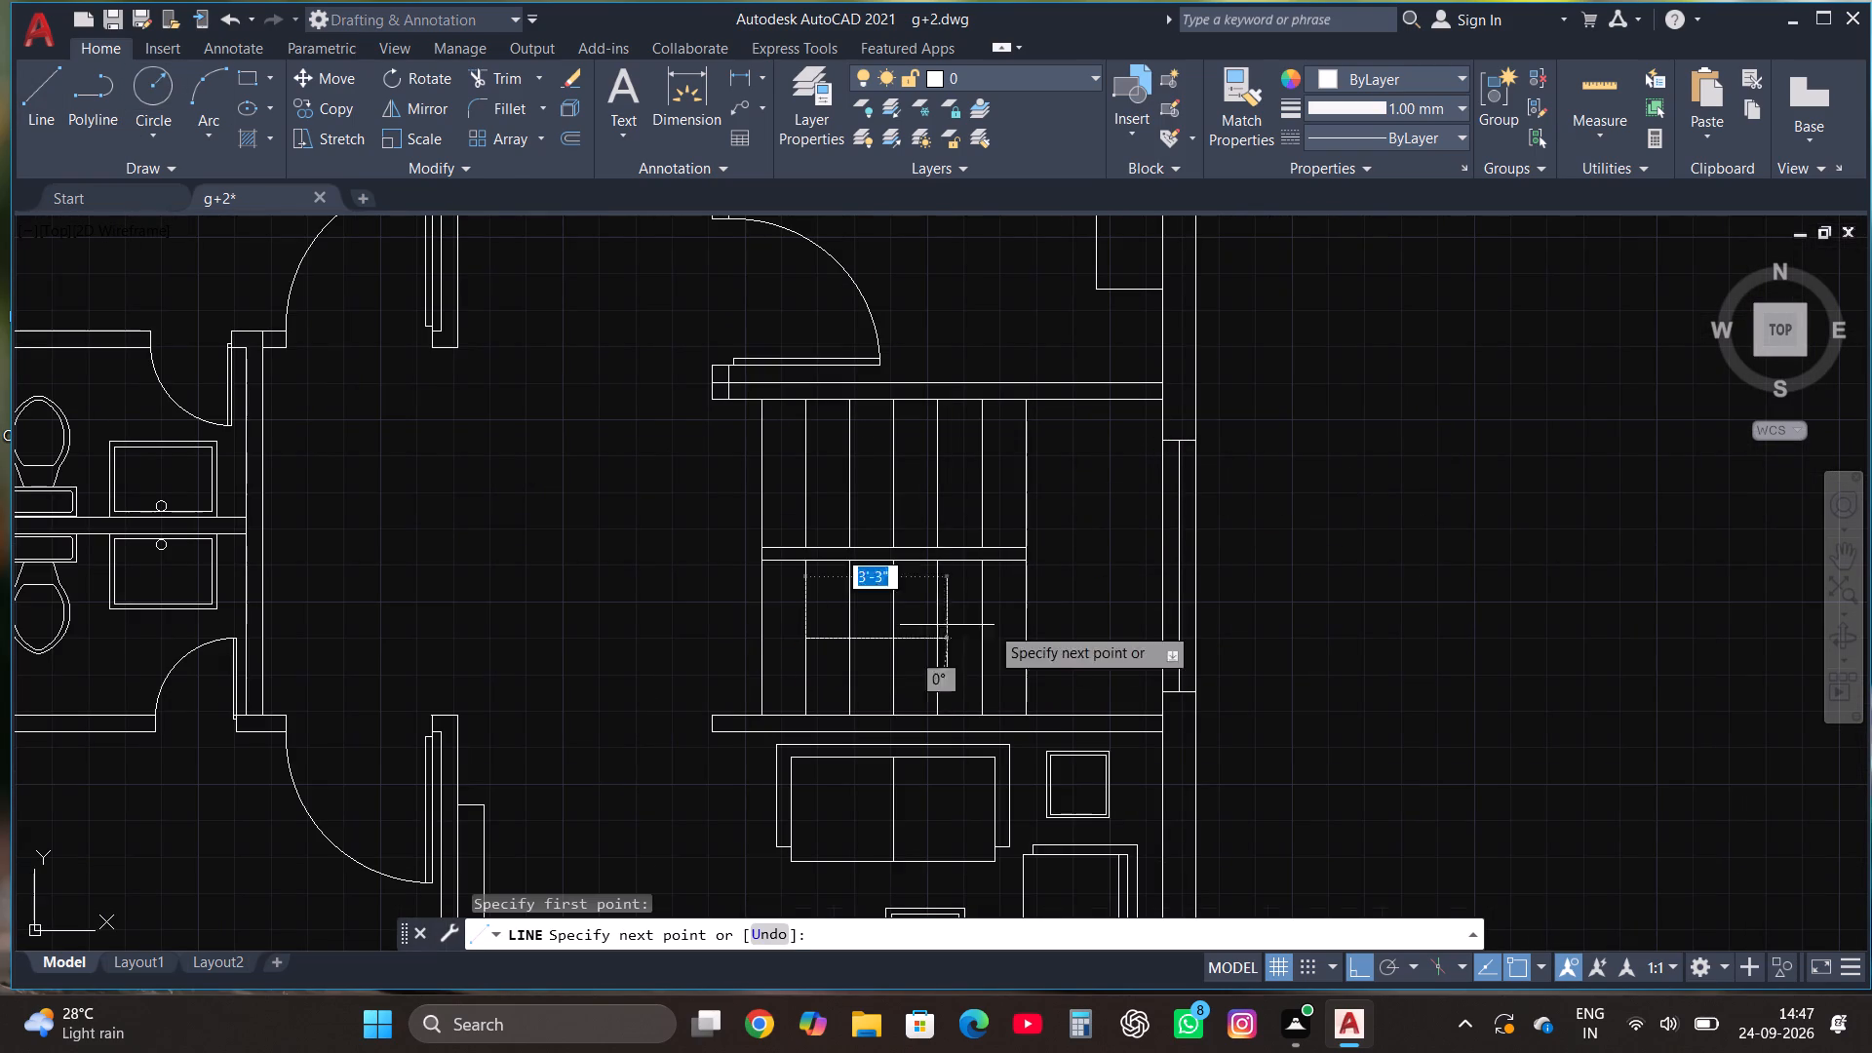
left_click(1094, 638)
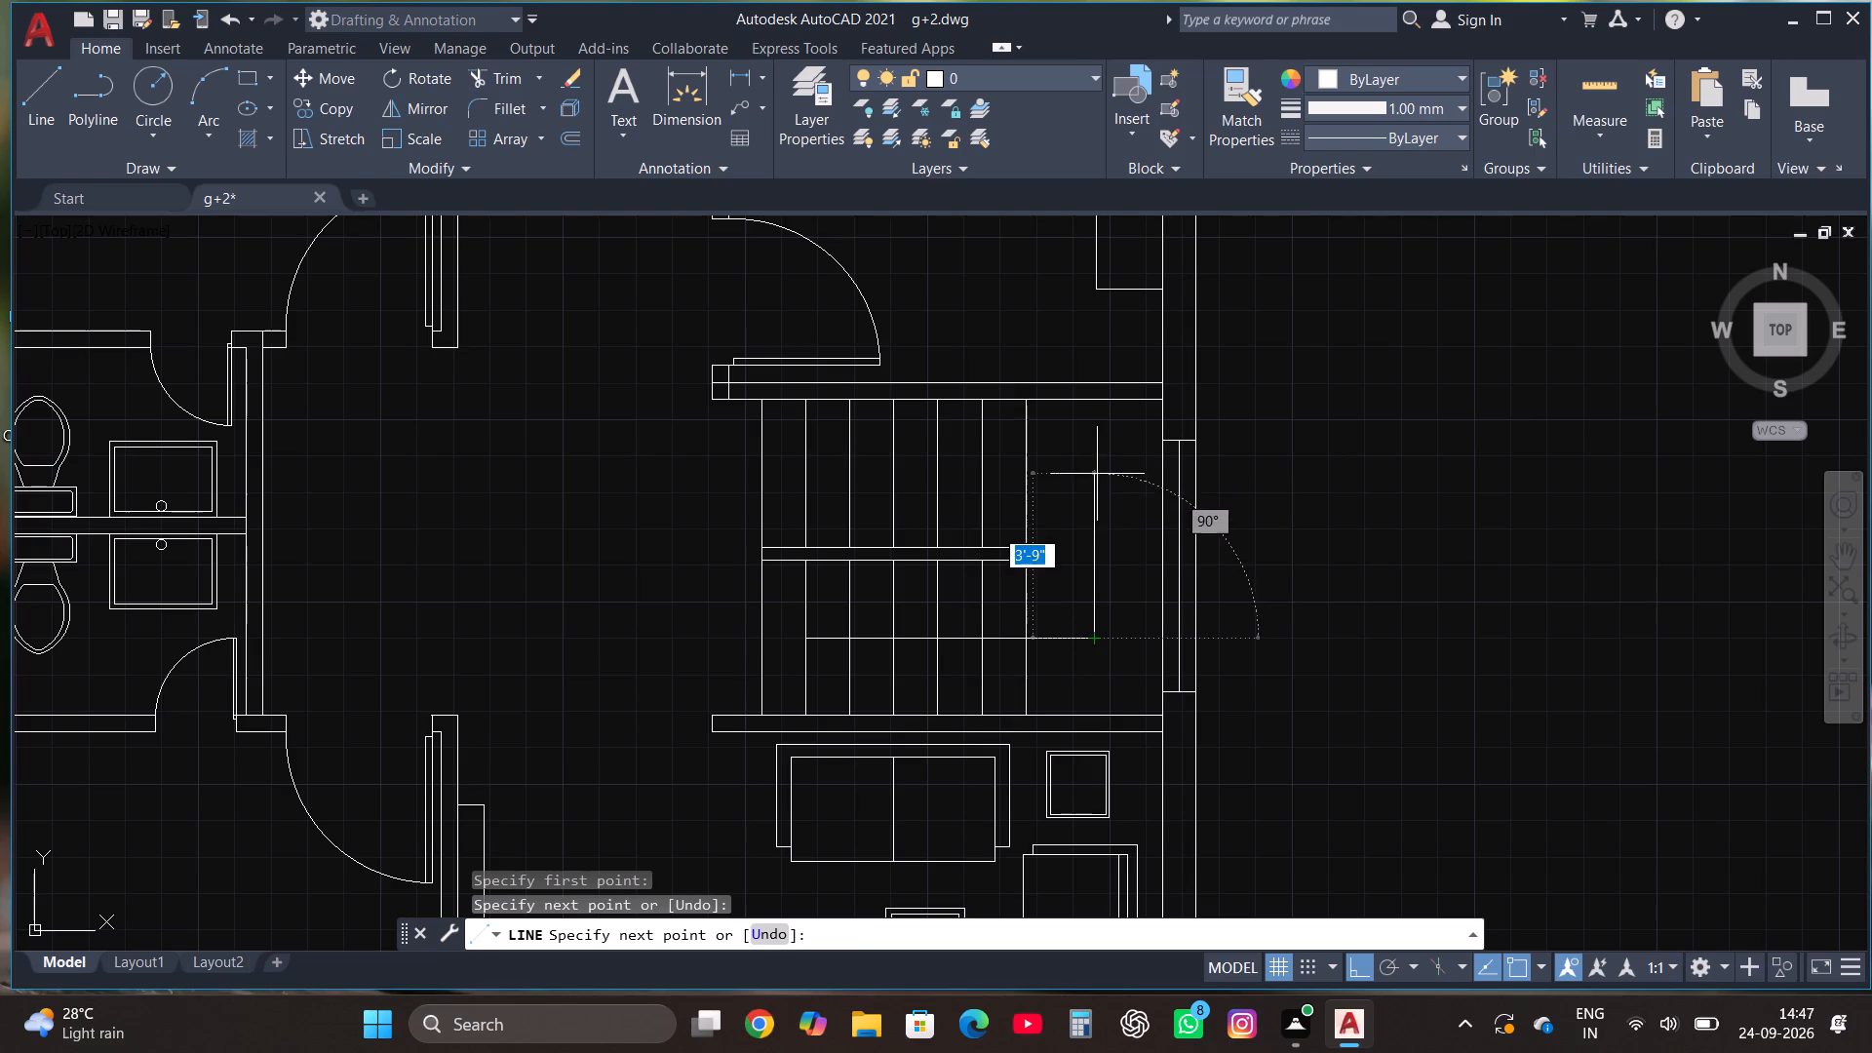
left_click(1091, 473)
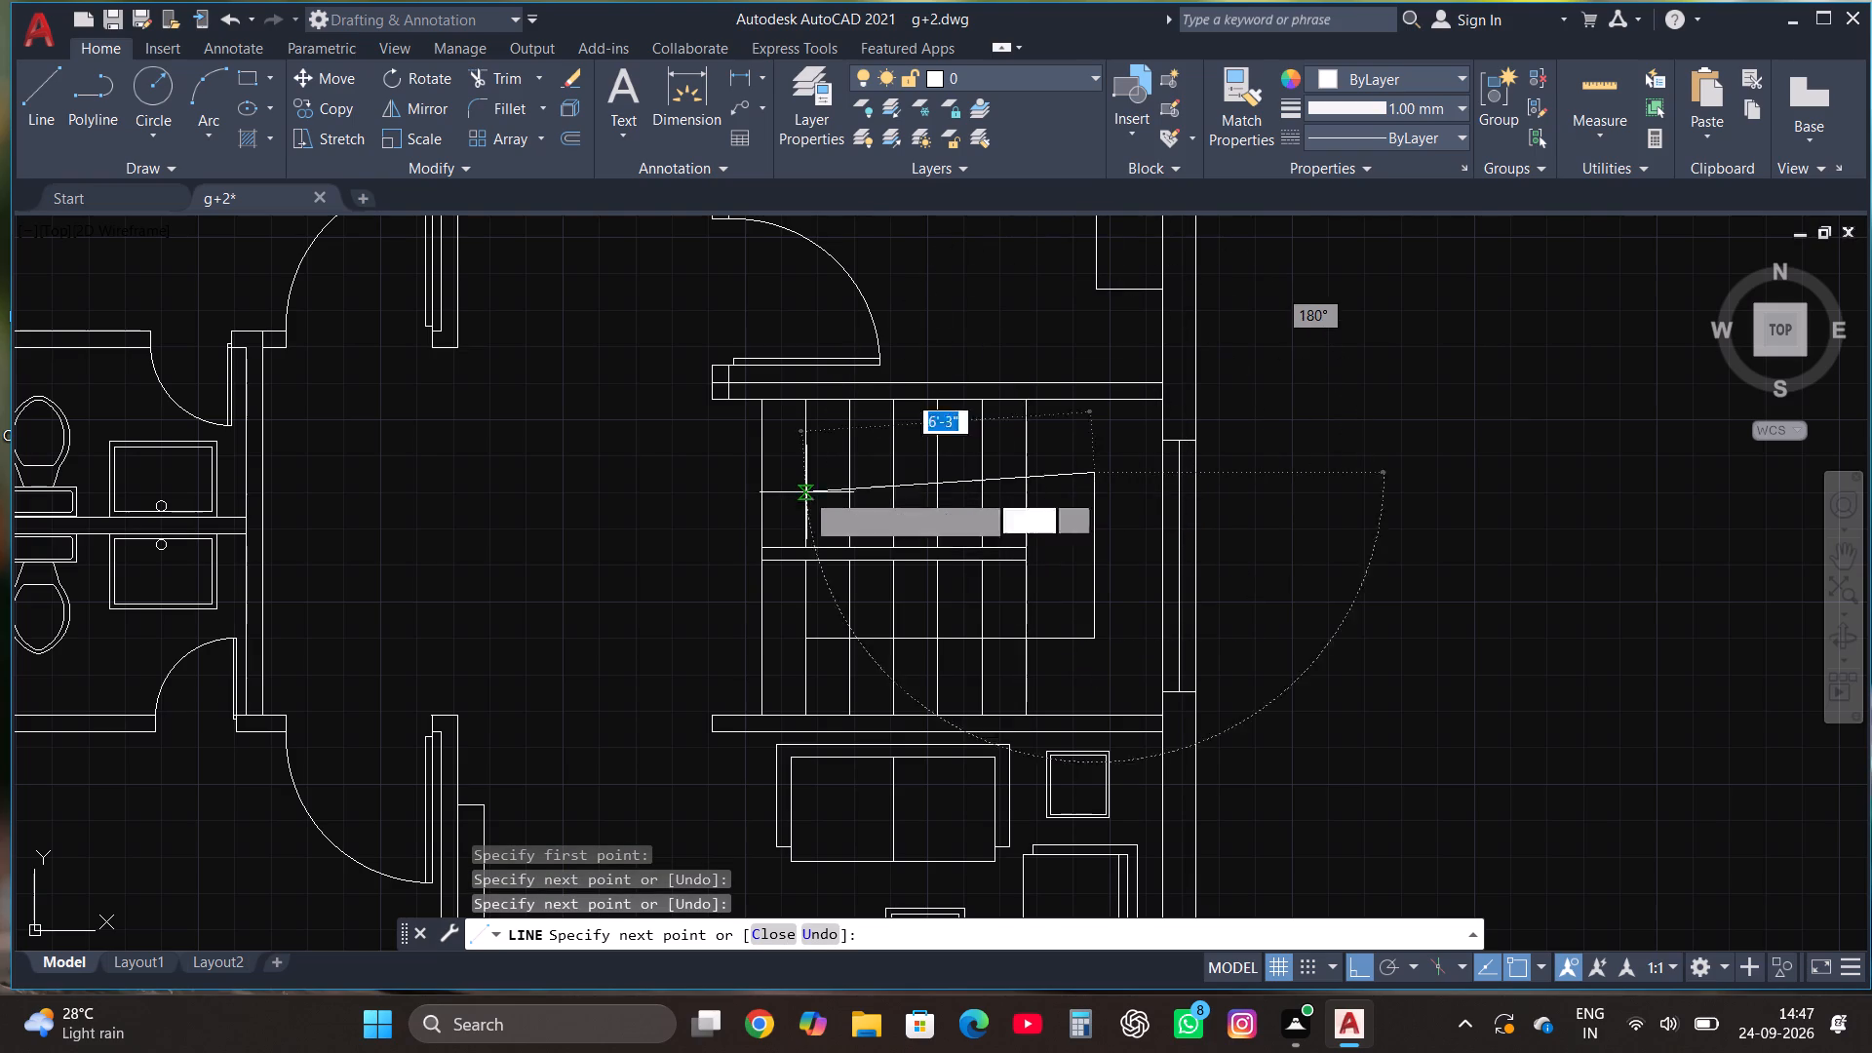
scroll(750, 491, "up", 2)
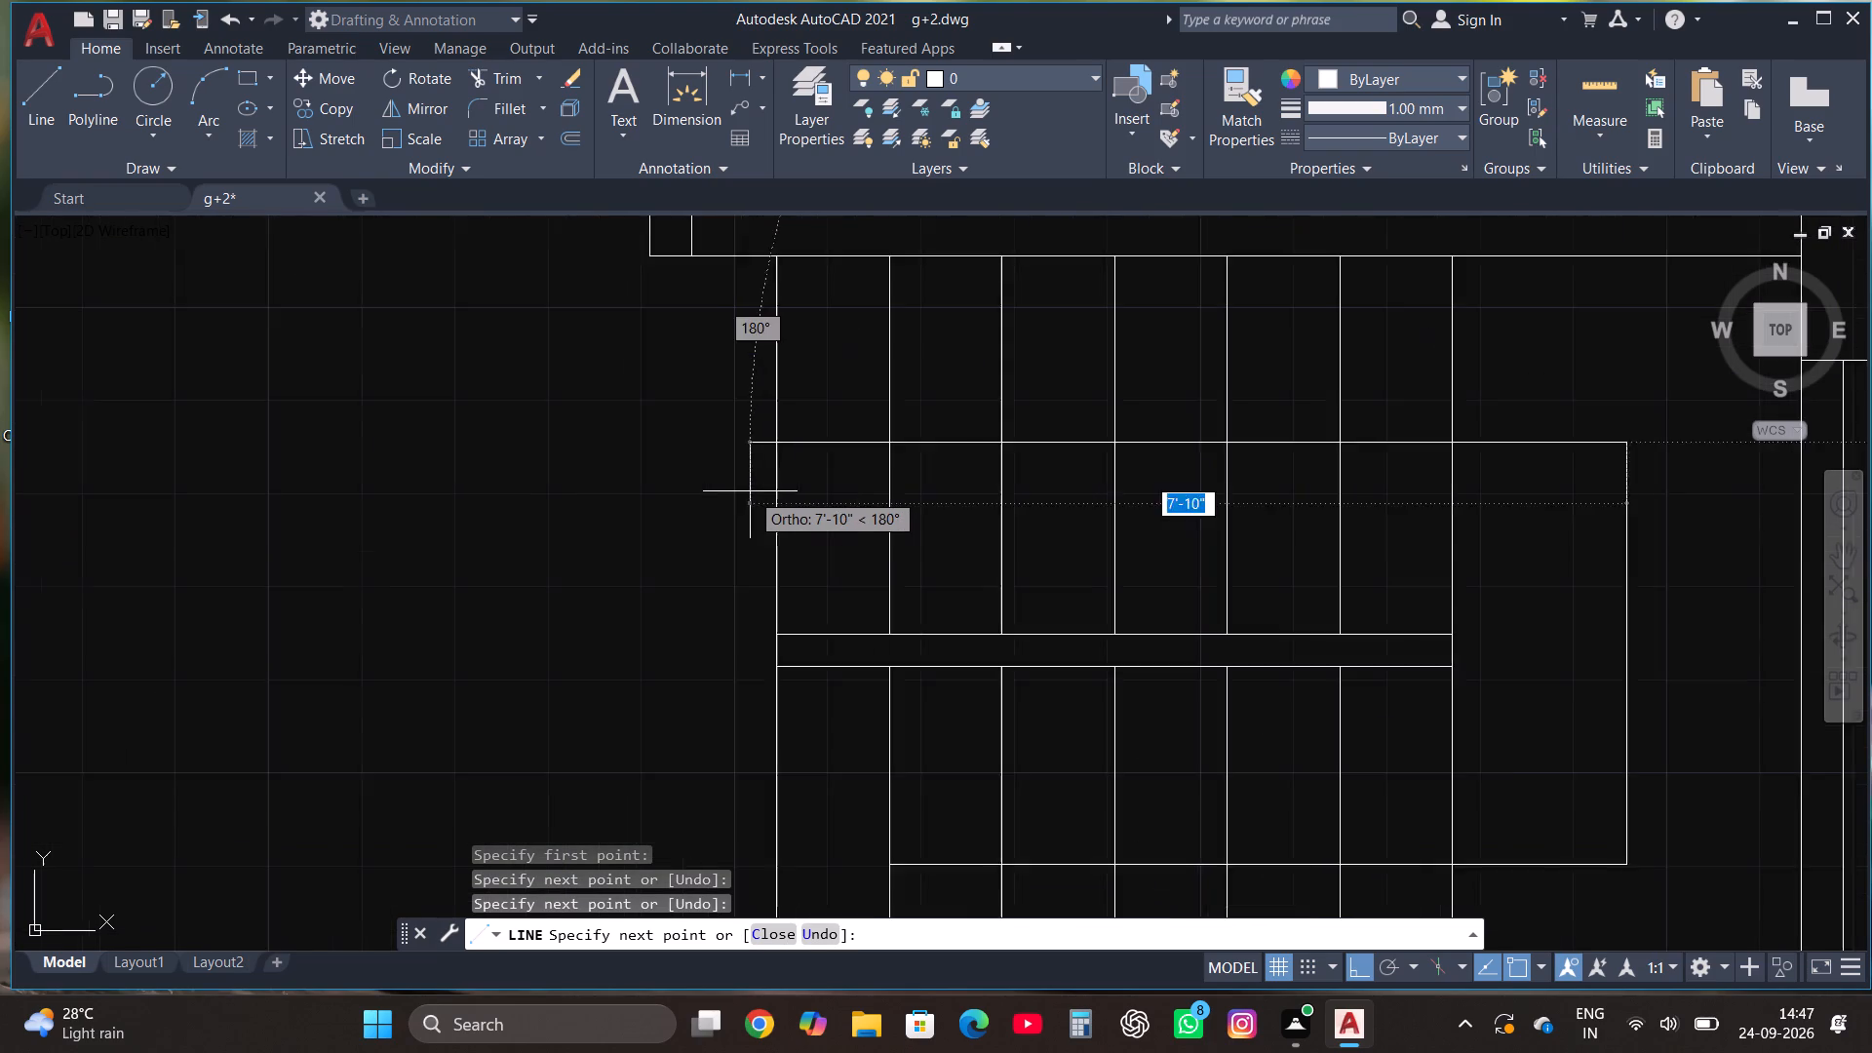
scroll(750, 491, "up", 1)
left_click(775, 415)
key("Escape")
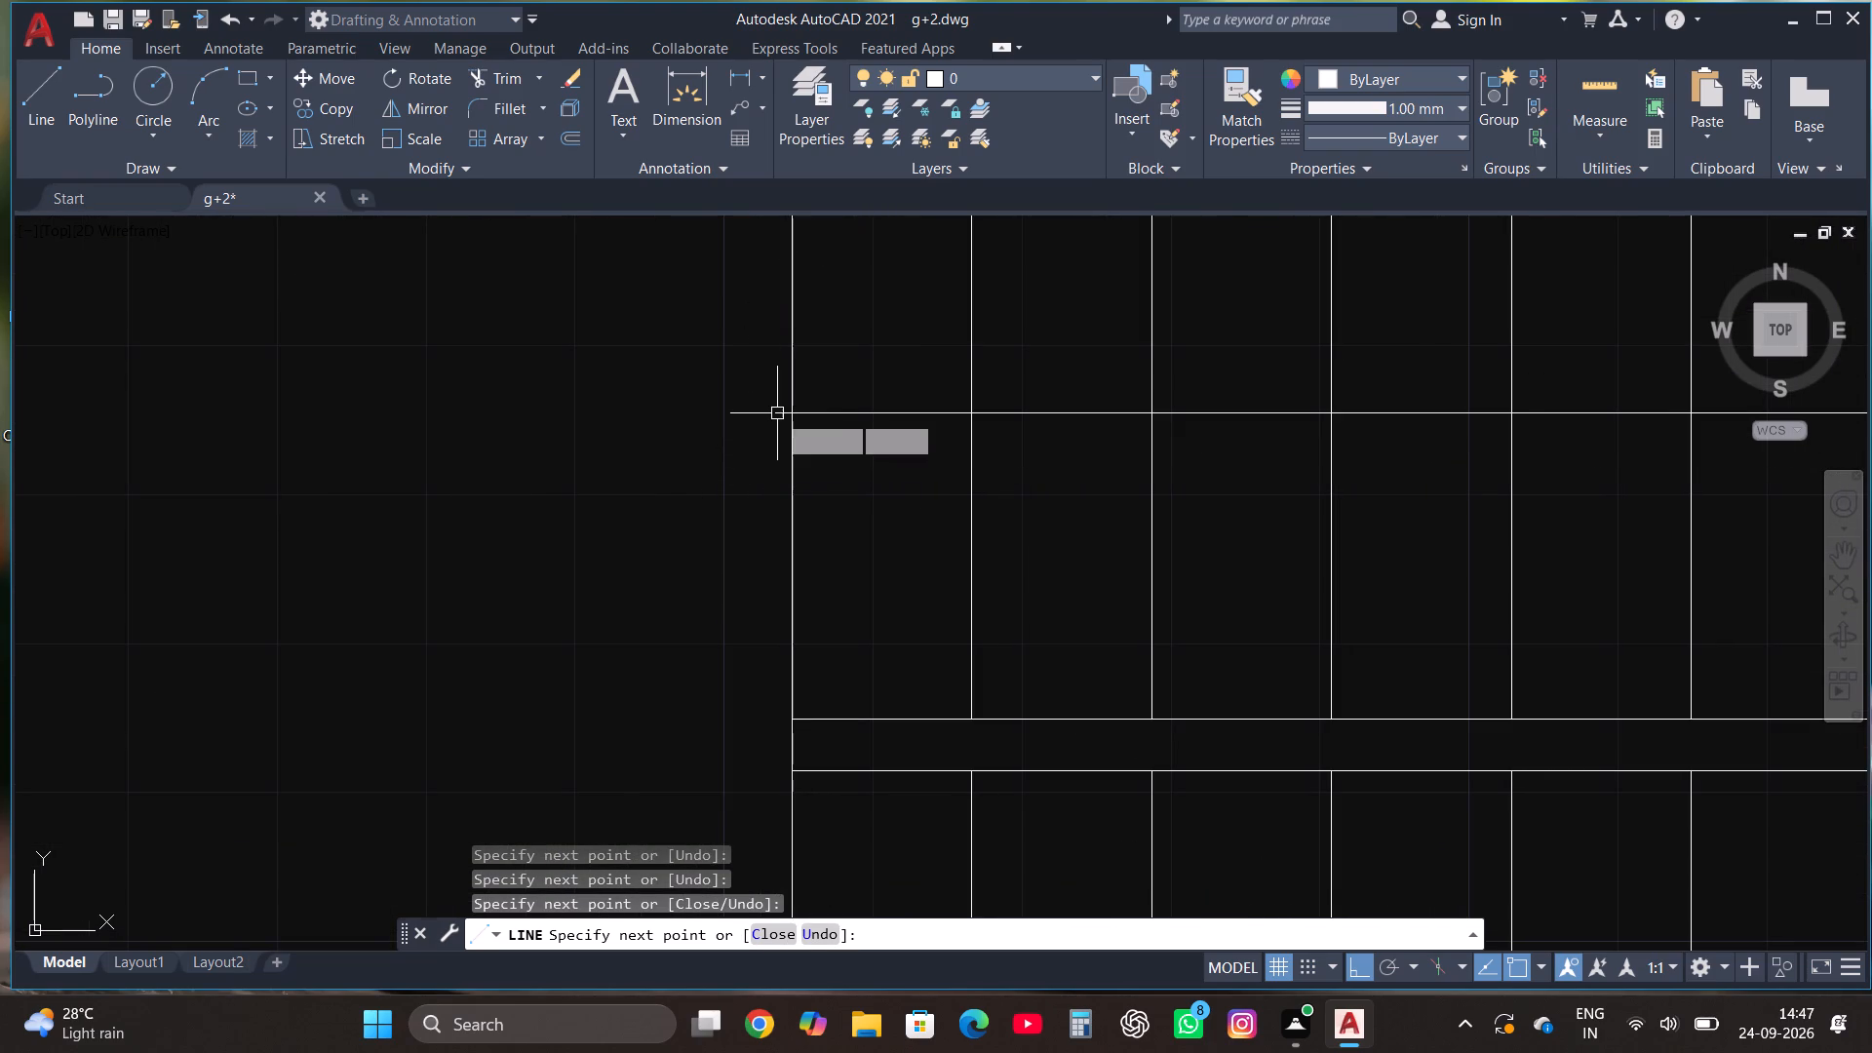
Save the drawing.
key("ctrl+s")
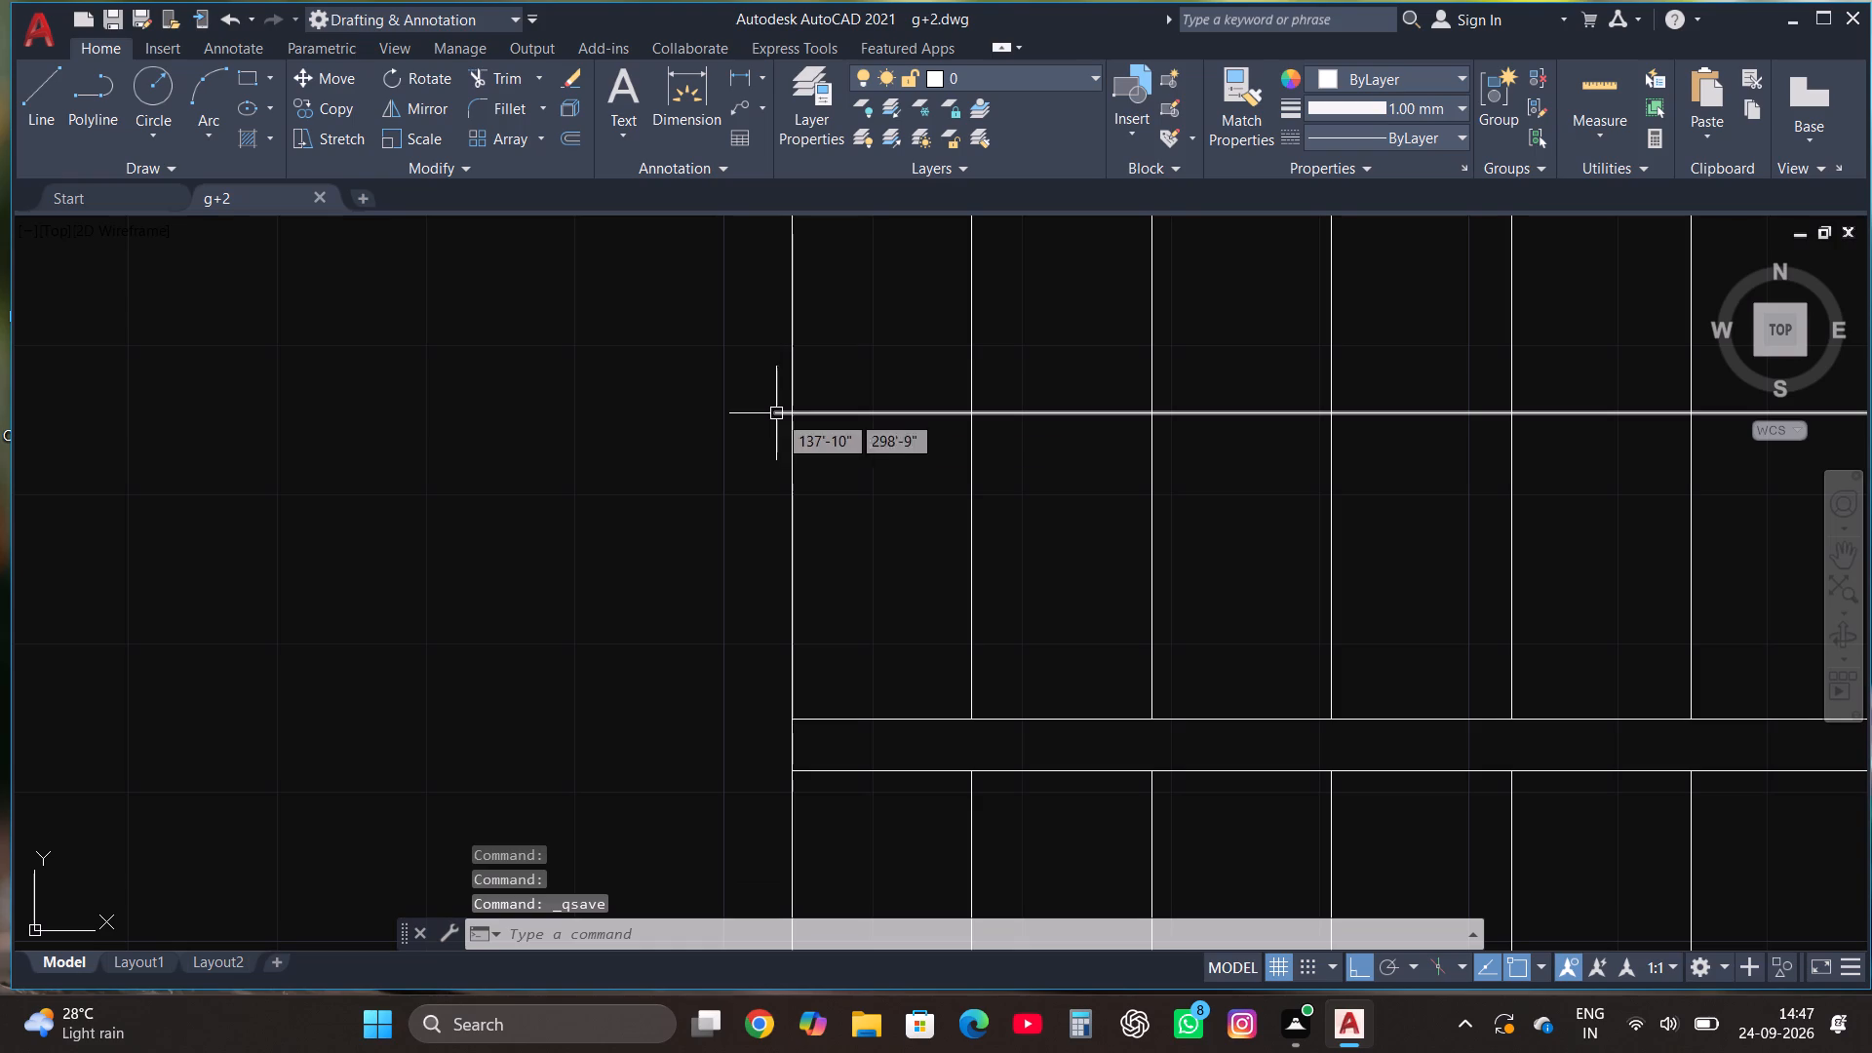
Trim the direction line's overshoot west of the north flight's westernmost tread line.
left_click(521, 73)
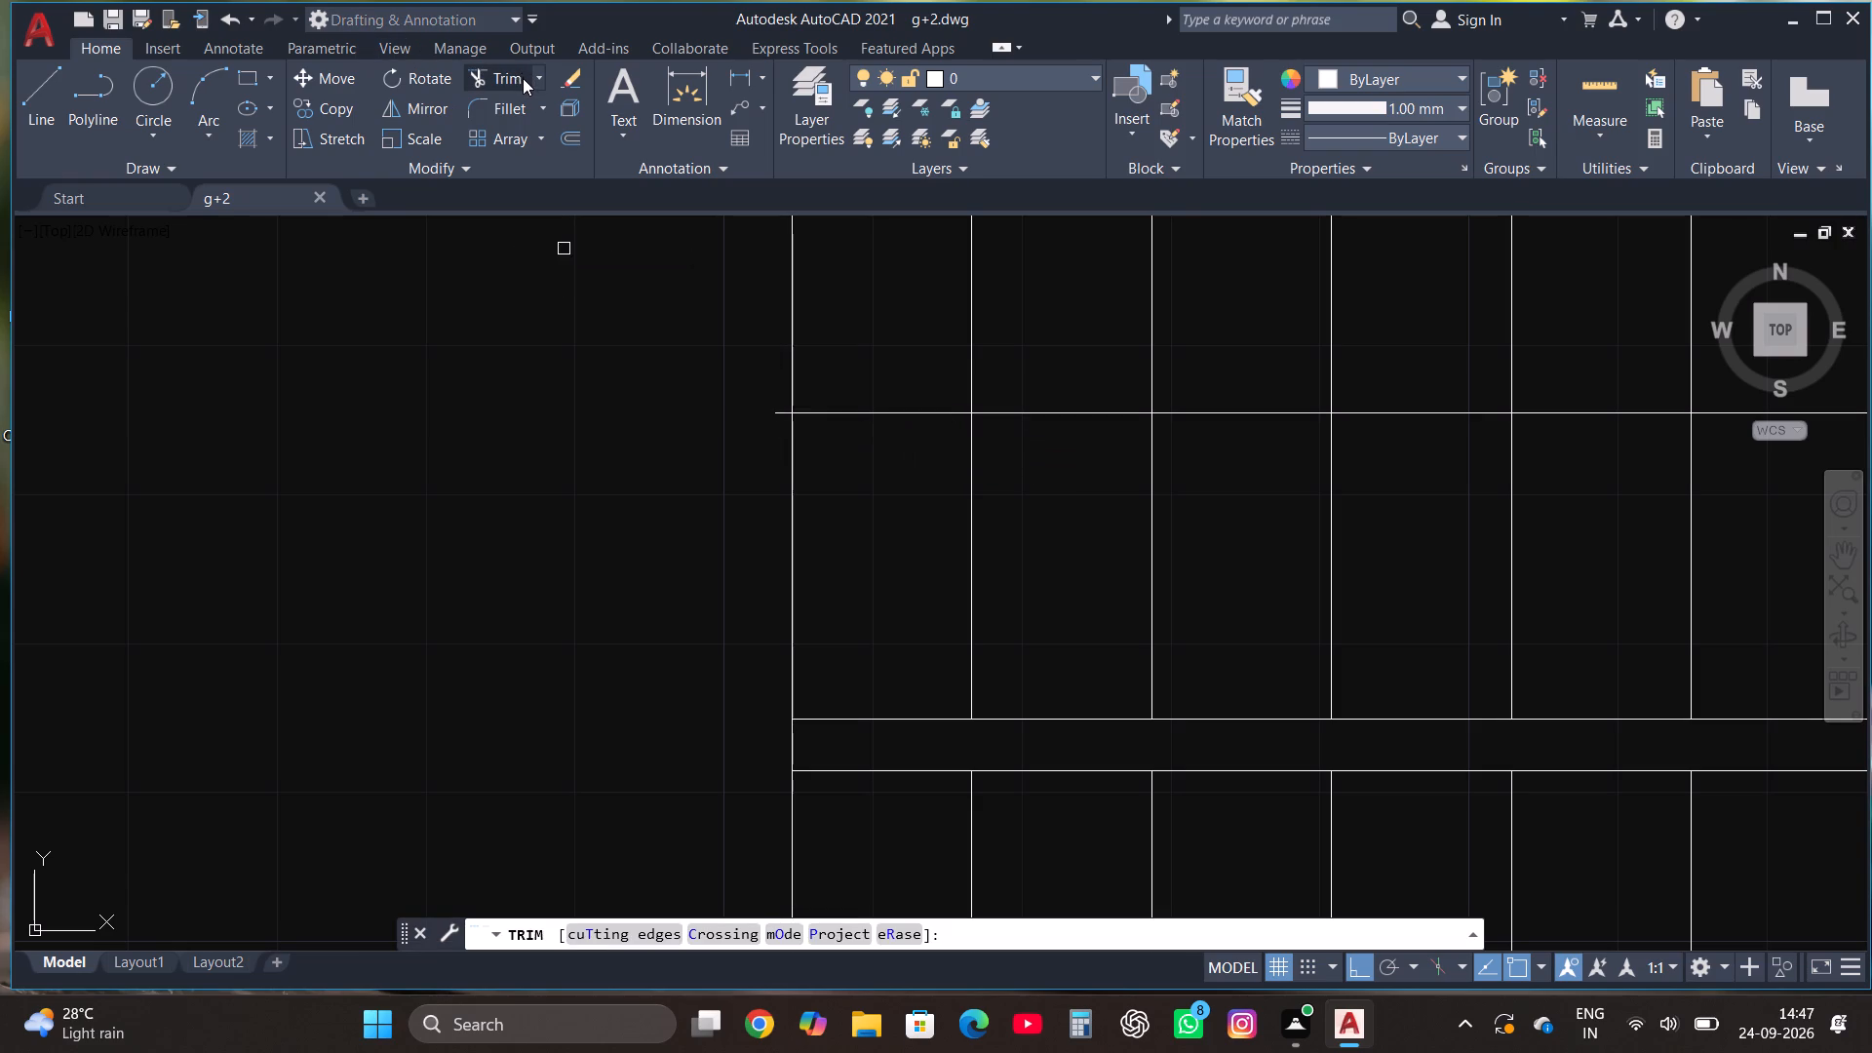
left_click(773, 409)
key("Escape")
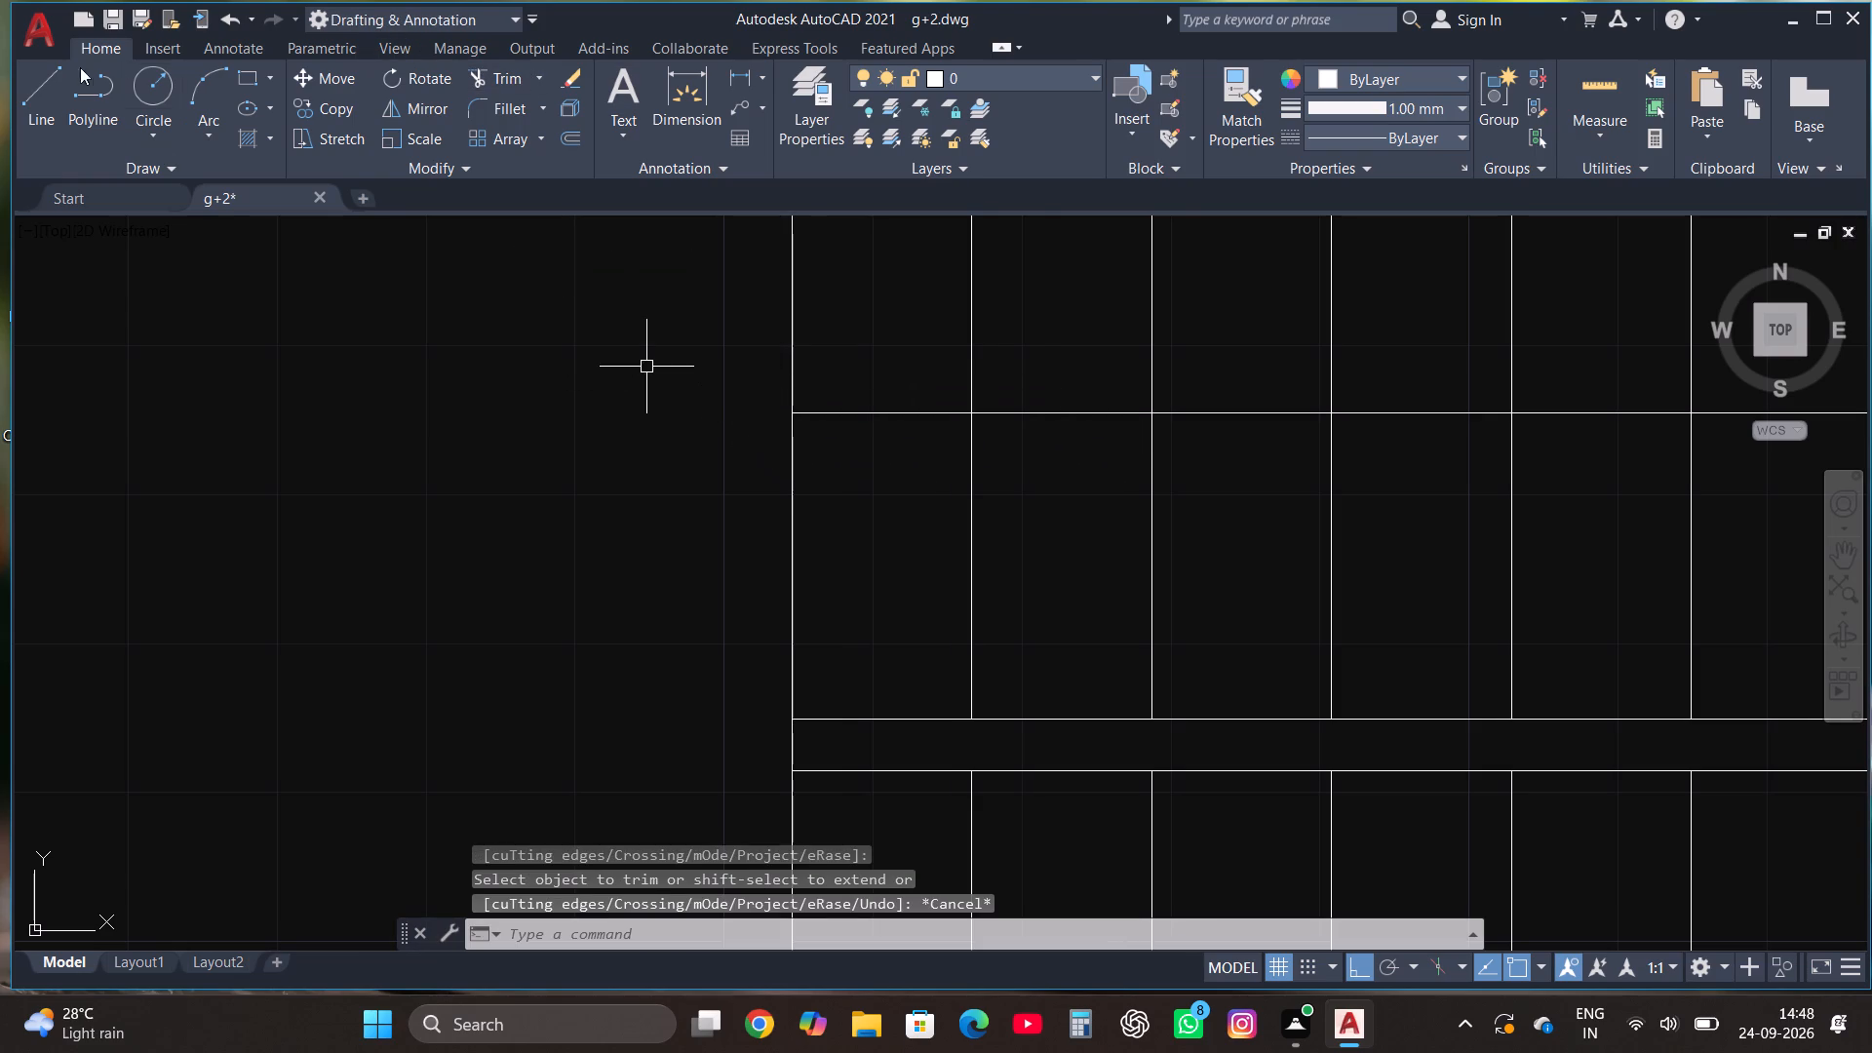
Form an arrowhead at the direction line's west end by drawing a slanted line to the adjacent tread line and mirroring it southward, keeping the original.
left_click(36, 93)
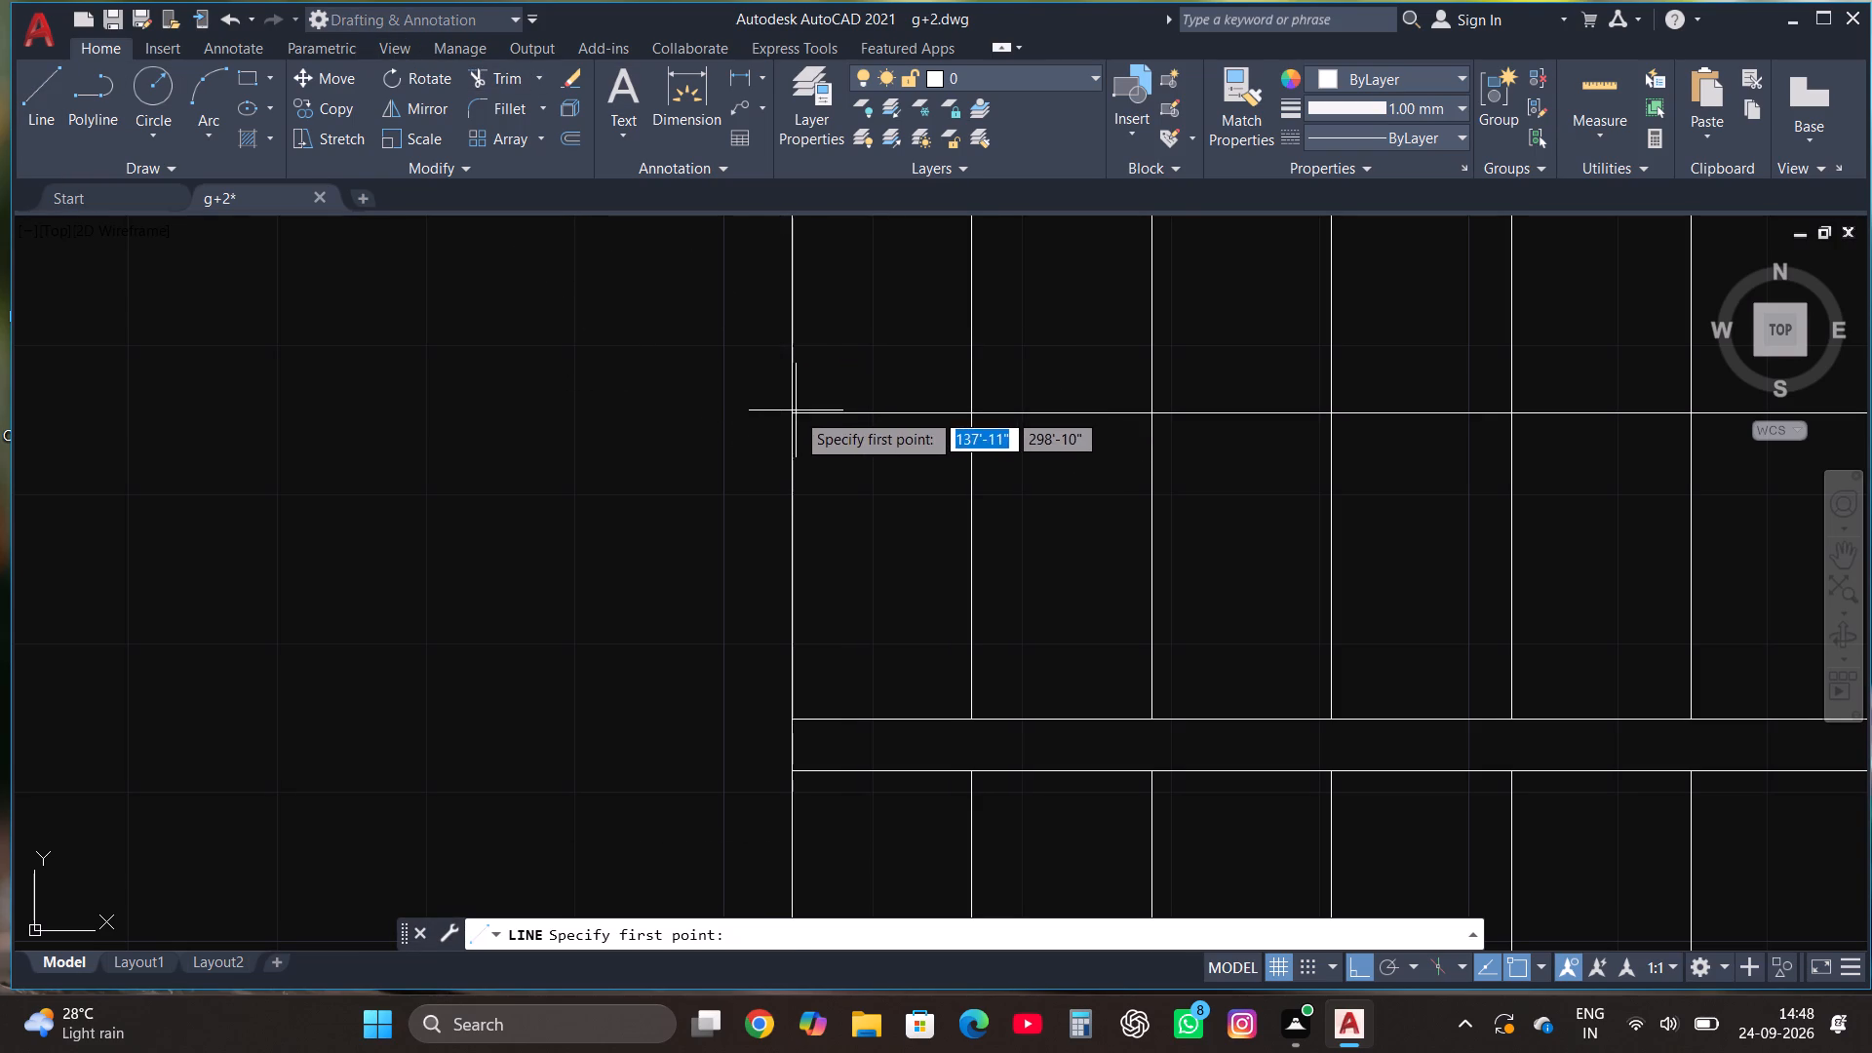
left_click(794, 411)
key("F8")
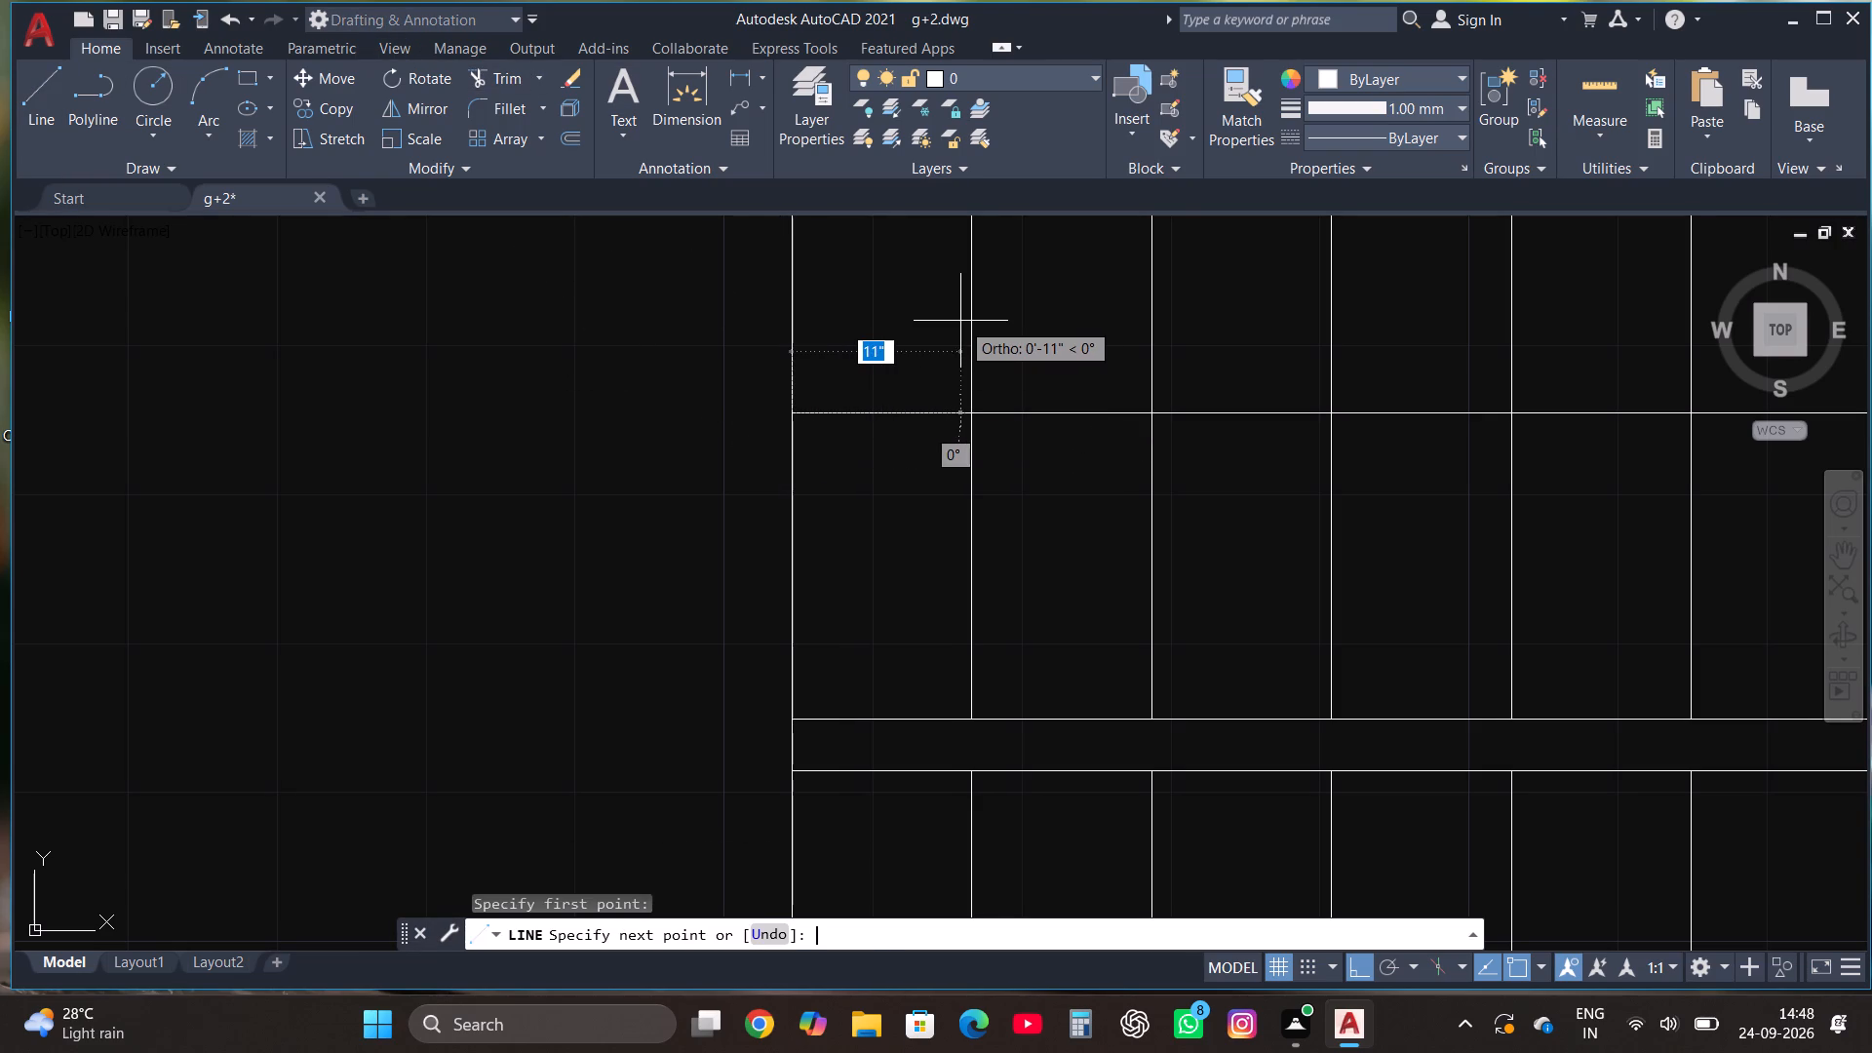
left_click(974, 321)
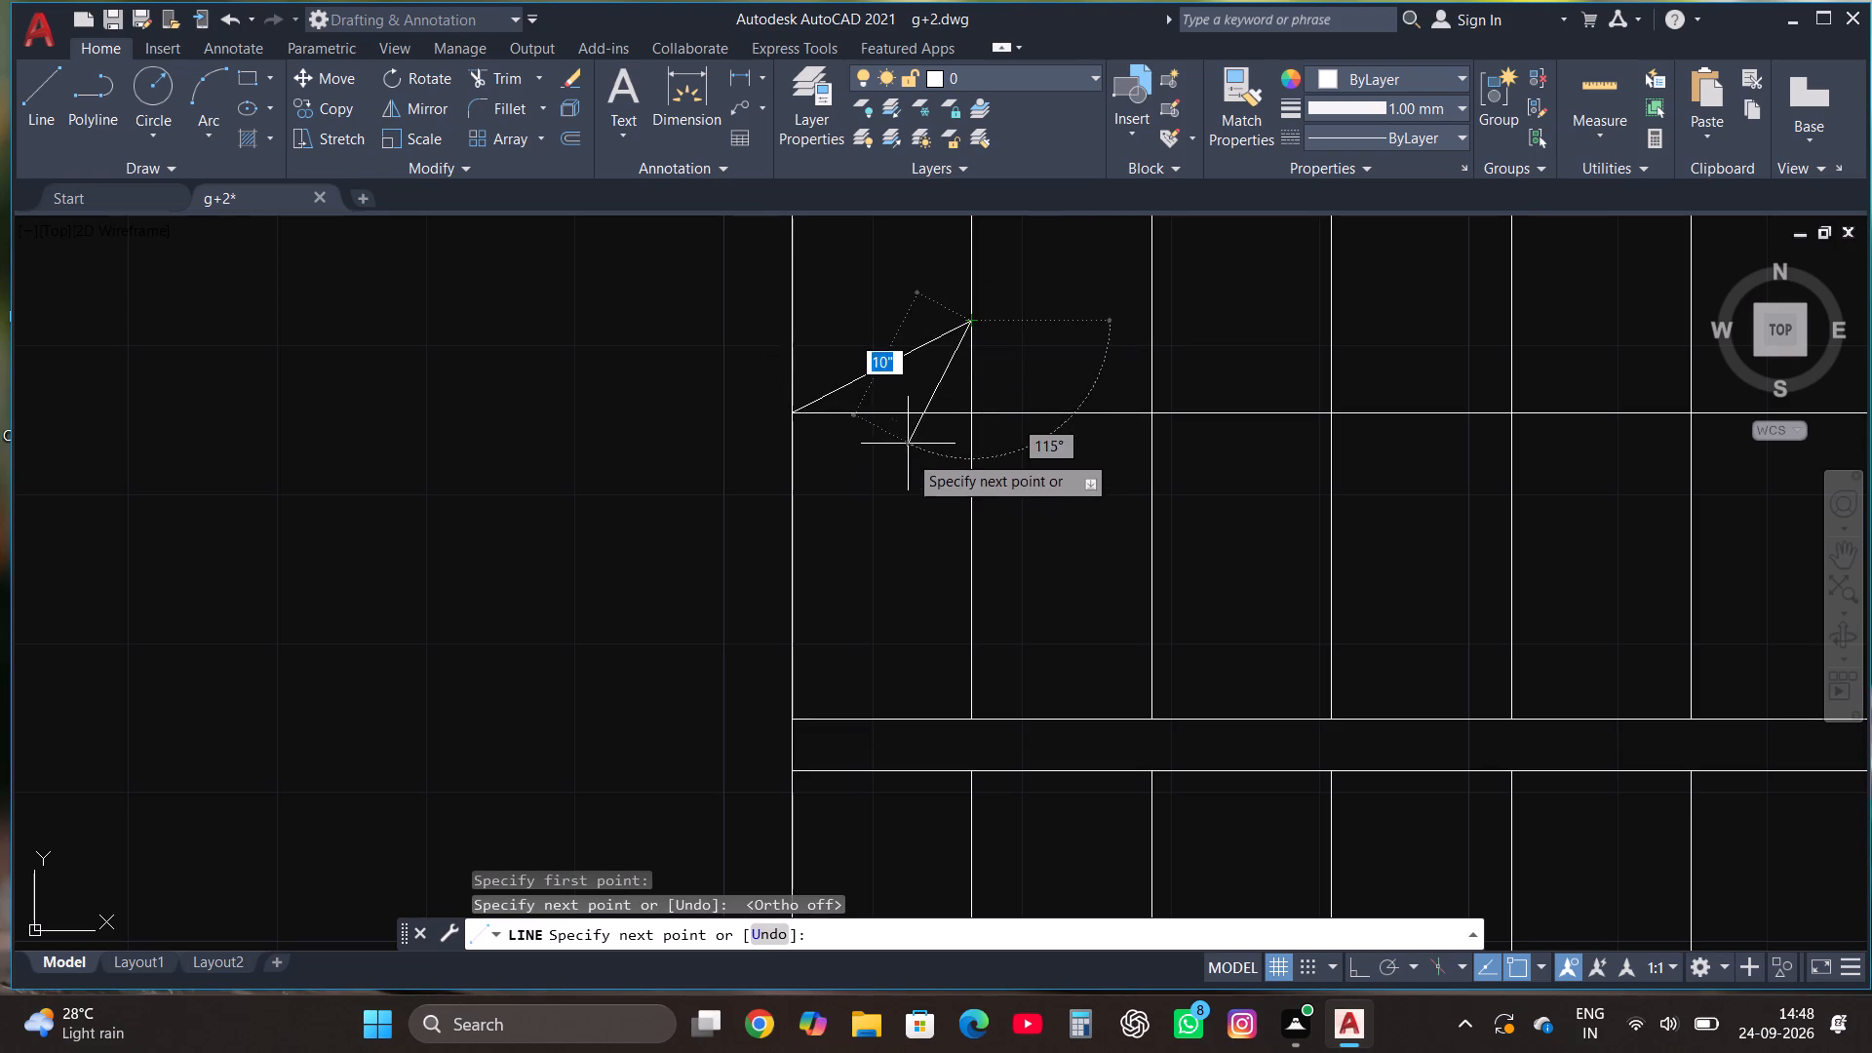
key("Escape")
left_click(909, 361)
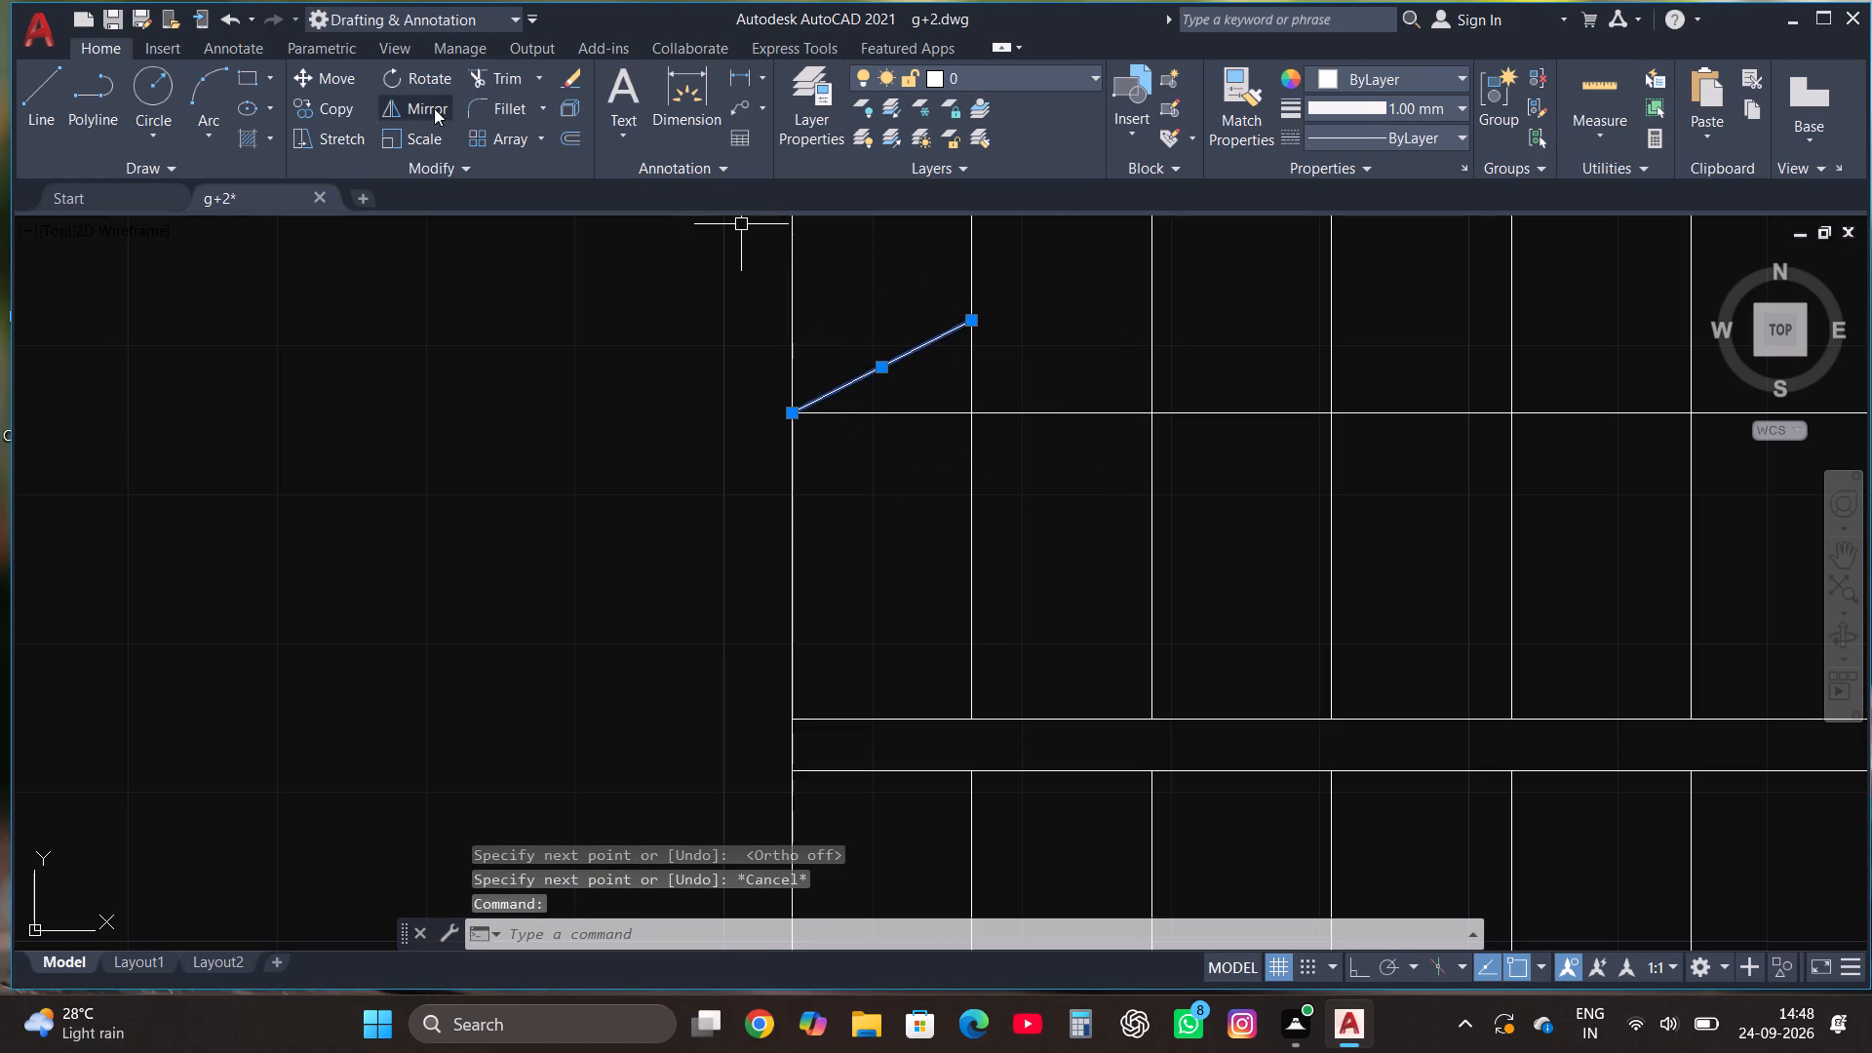
left_click(434, 108)
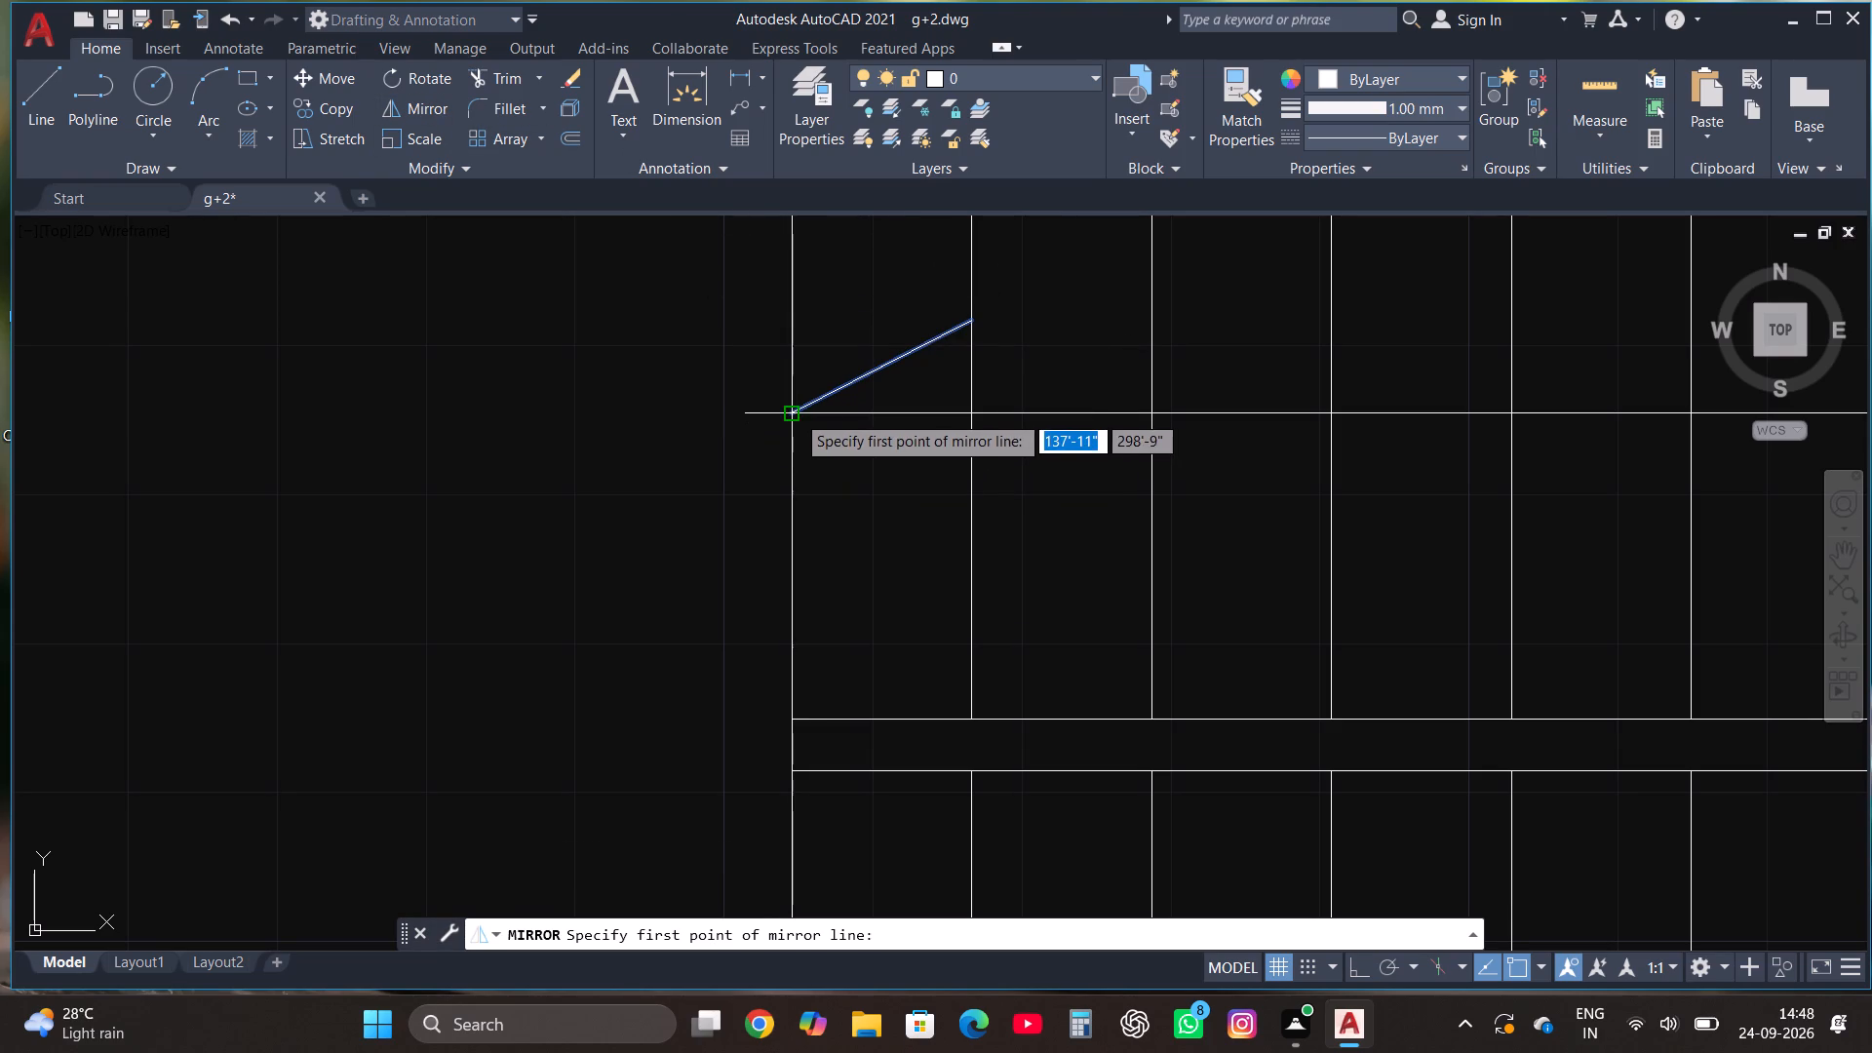
left_click(796, 413)
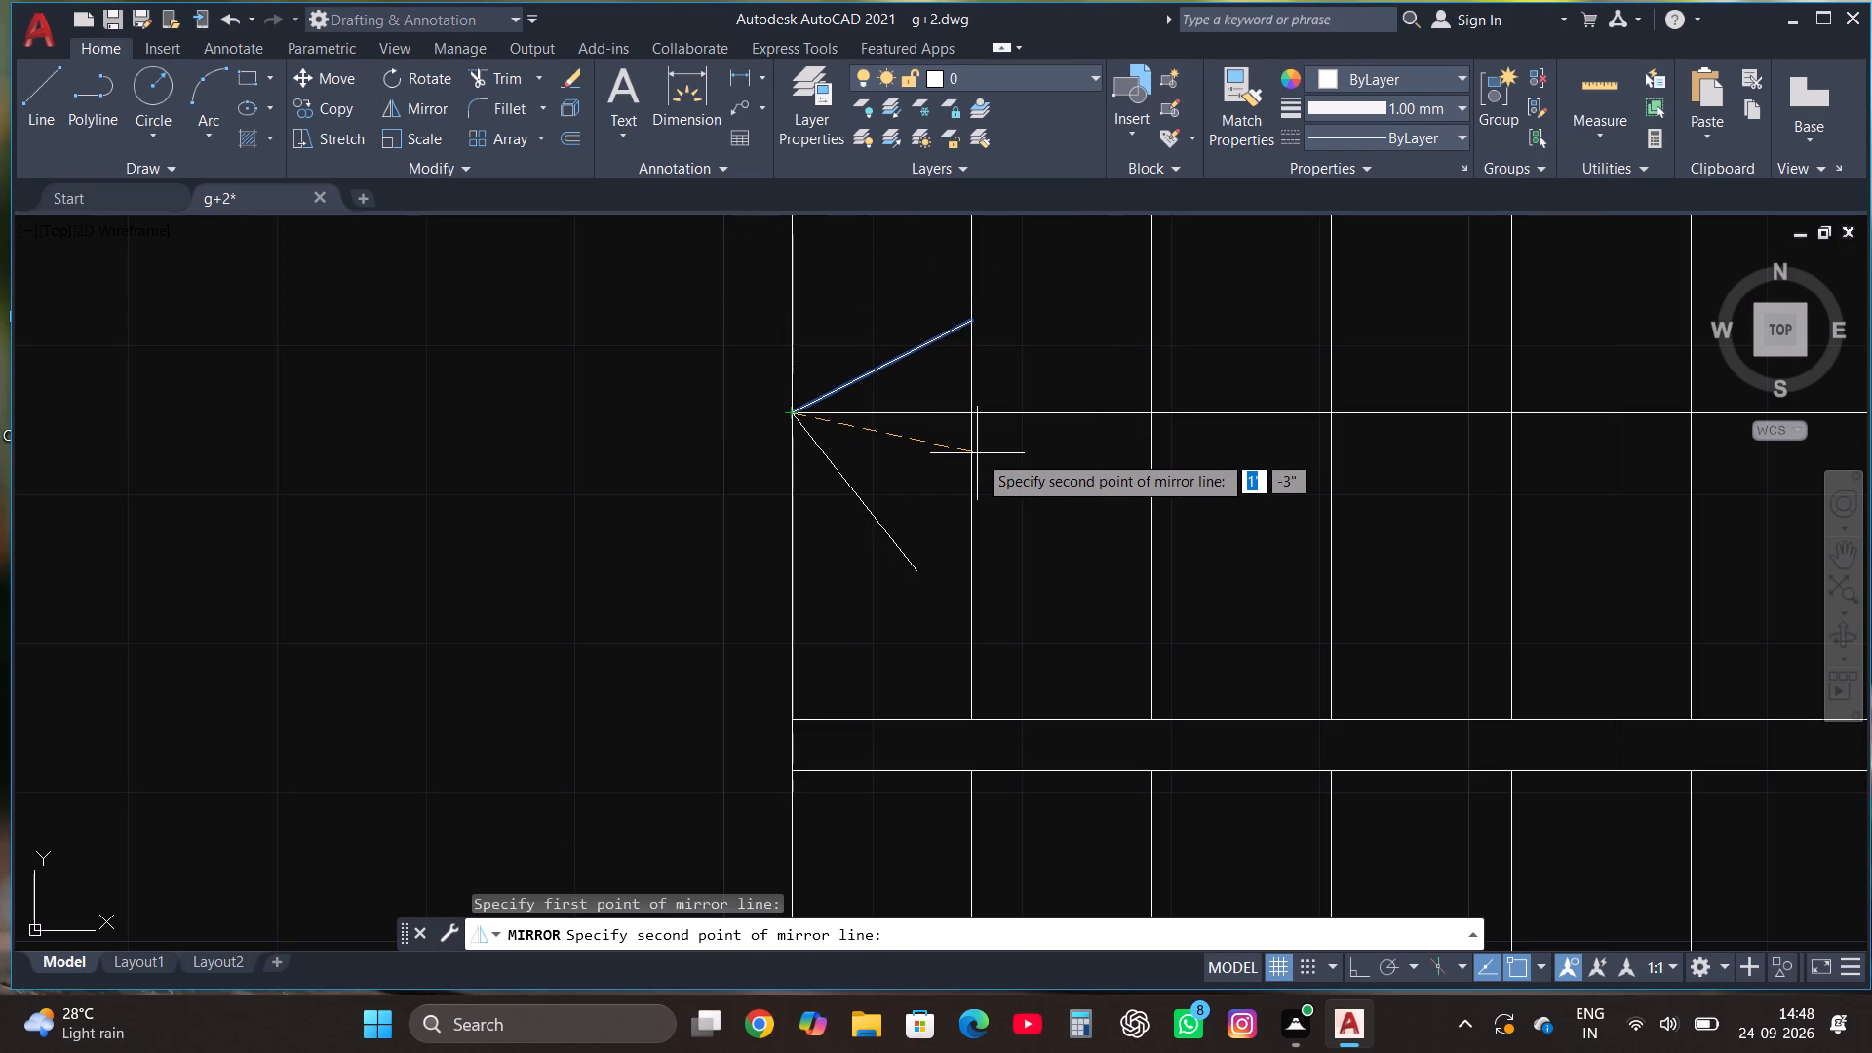
key("F8")
left_click(977, 451)
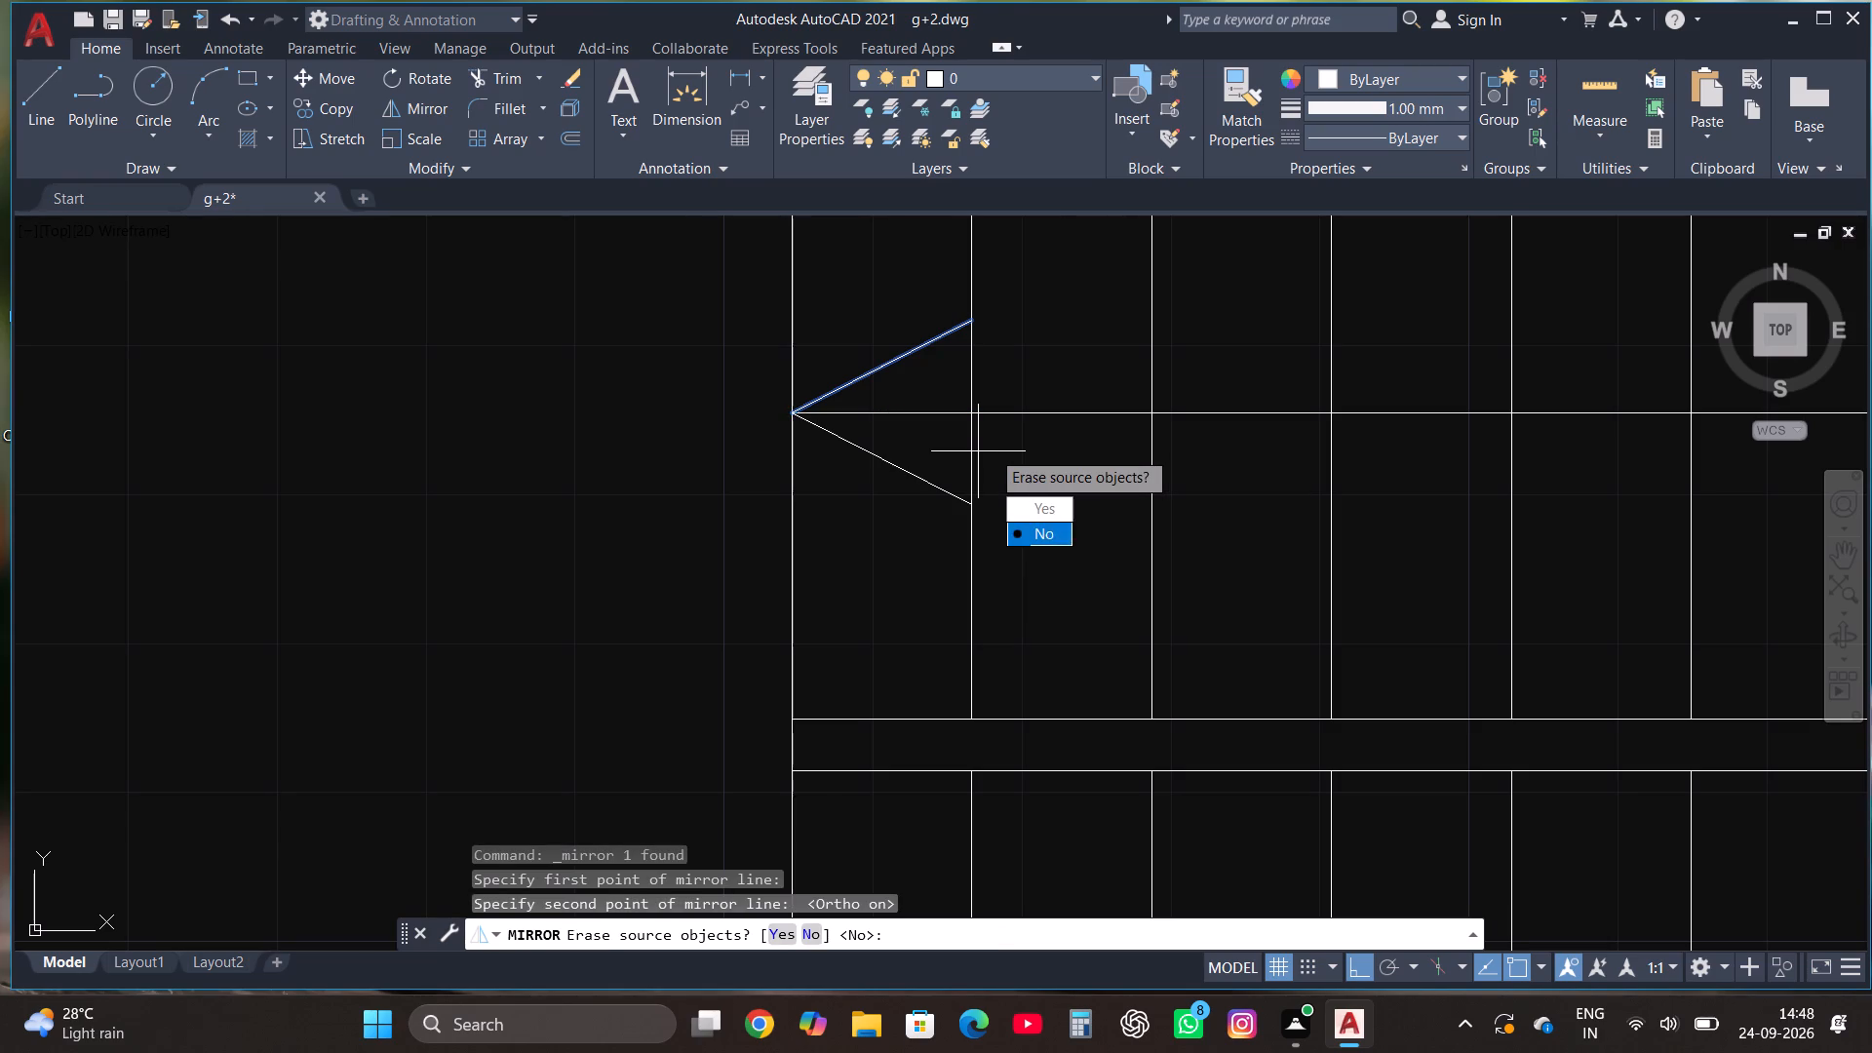
left_click(1056, 533)
scroll(644, 452, "down", 2)
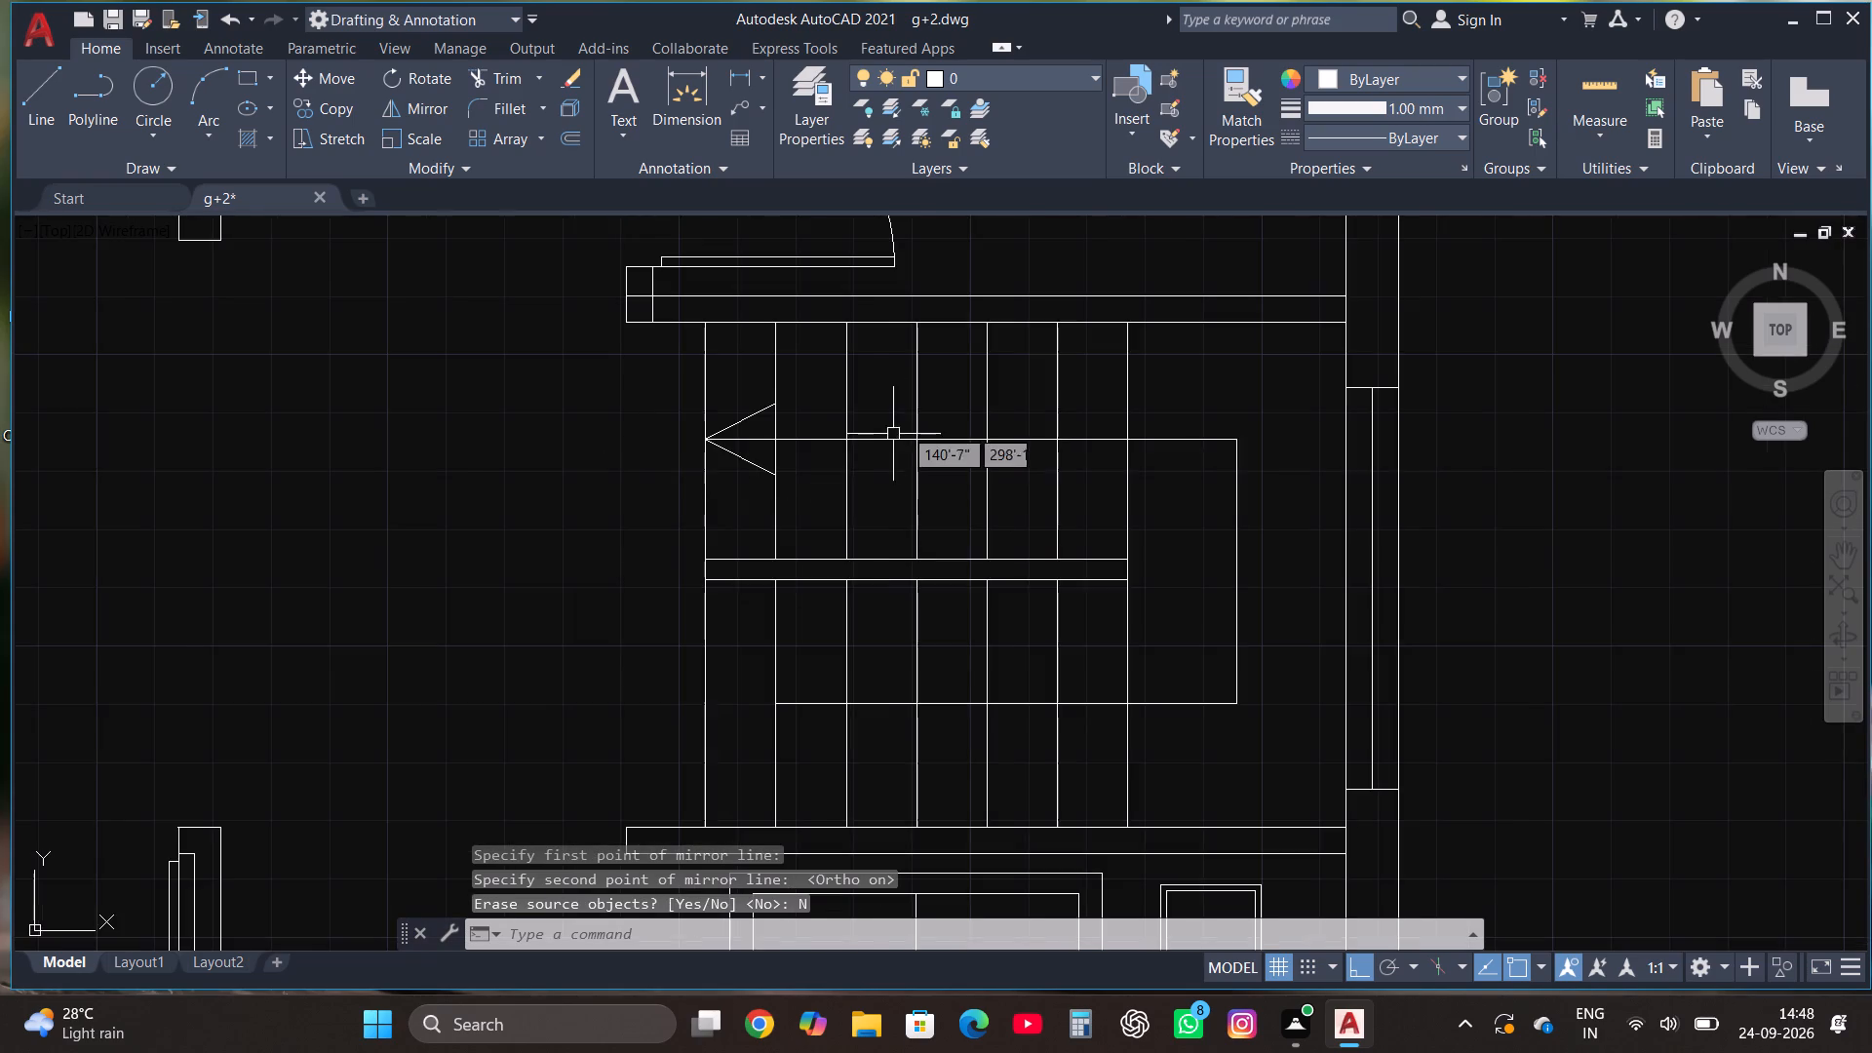
scroll(903, 427, "down", 3)
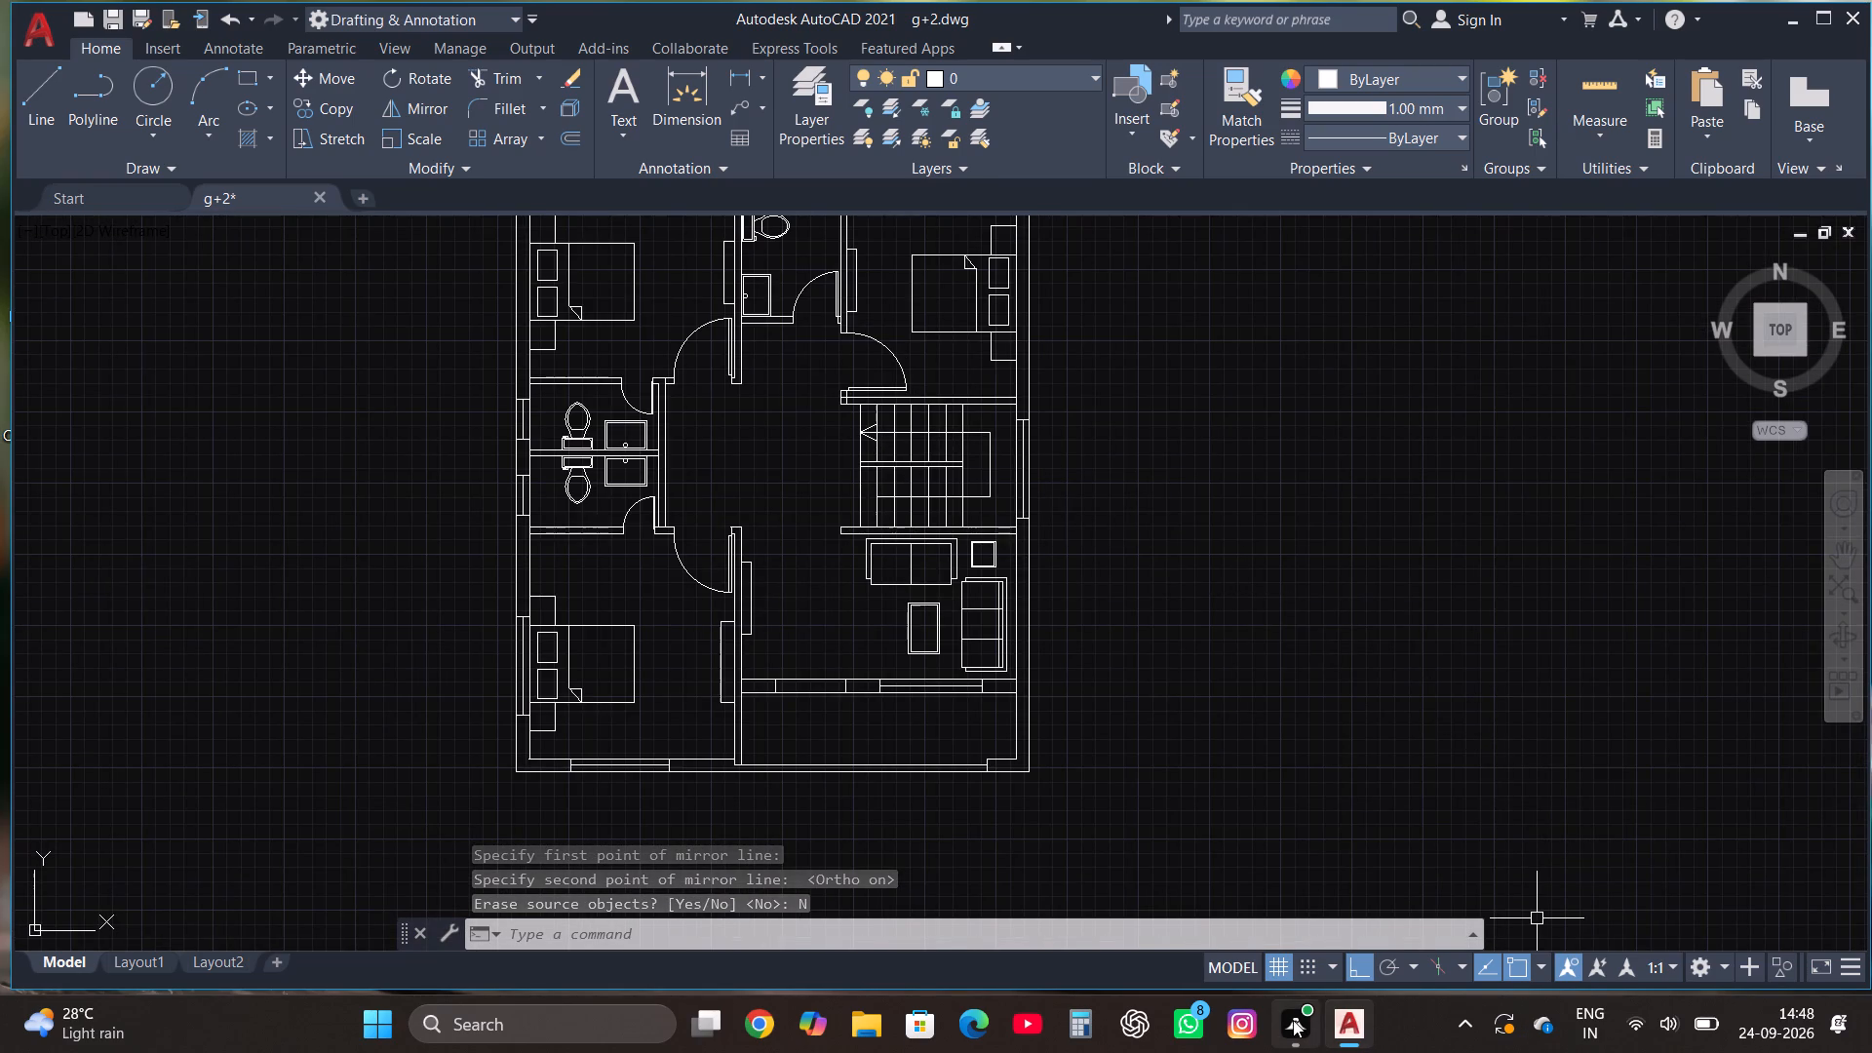